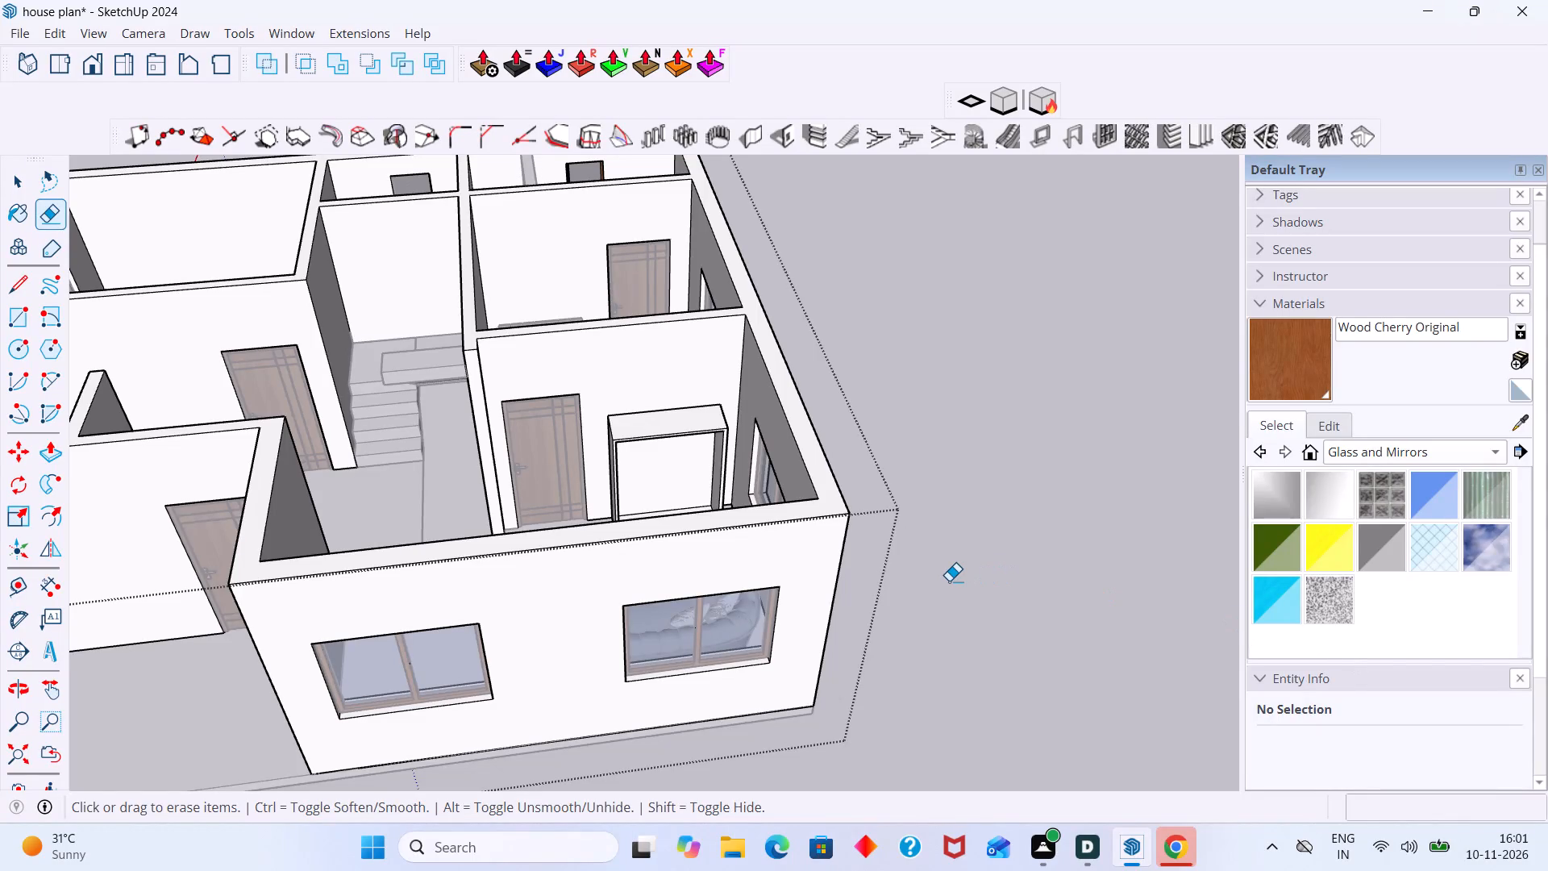
# Examine the hollowed-out wardrobe and its fit in the room from several angles.
pyautogui.press('space')
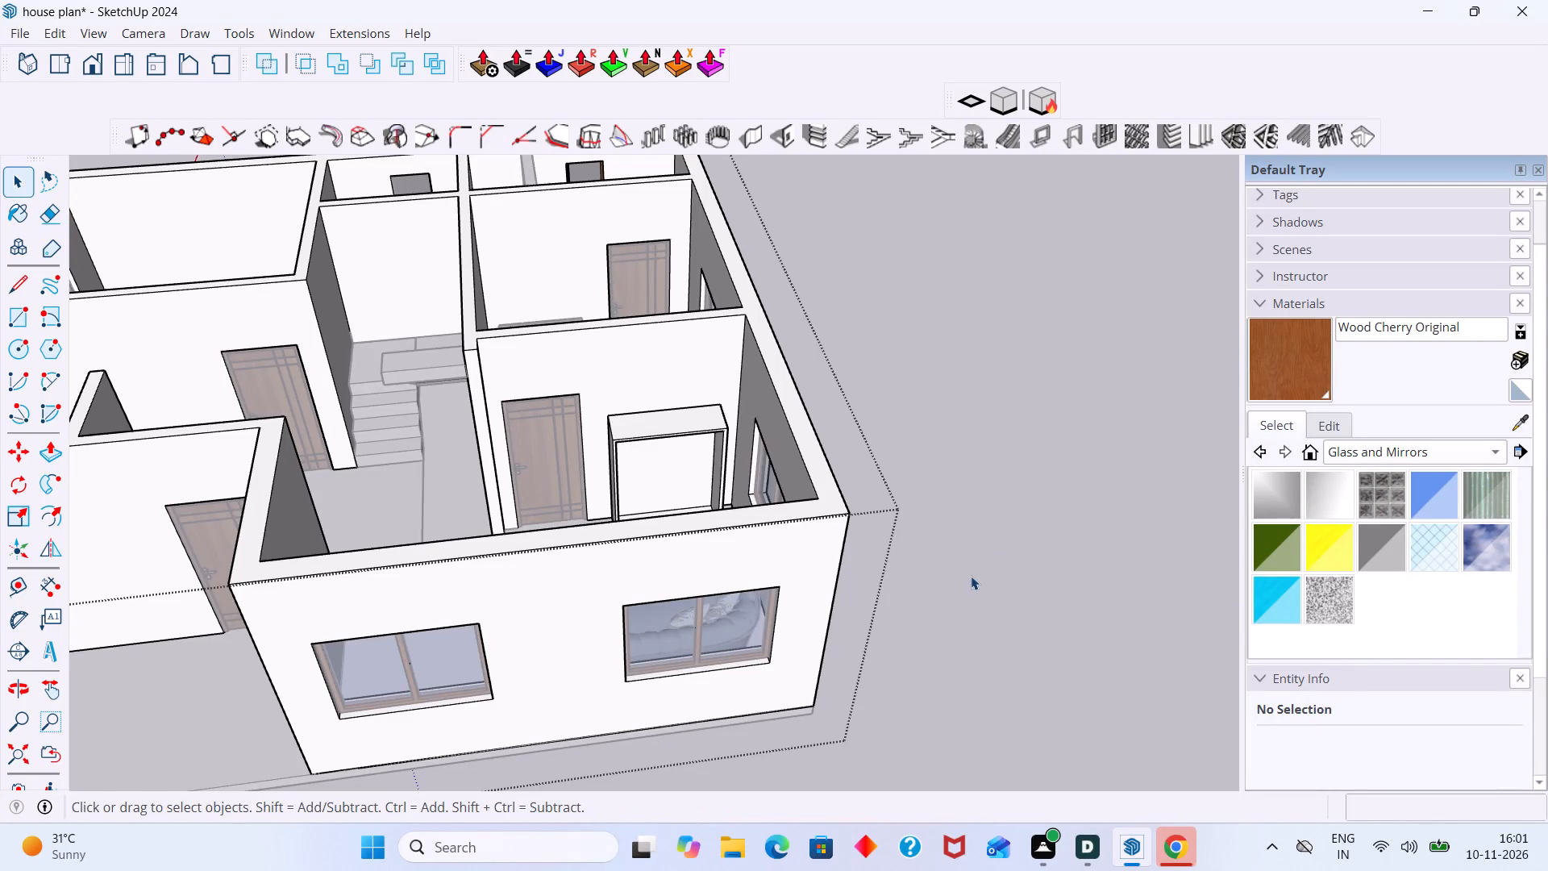
pyautogui.moveTo(914, 565); pyautogui.dragTo(897, 474, button='middle')
pyautogui.scroll(4, 774, 503)
pyautogui.click(933, 461)
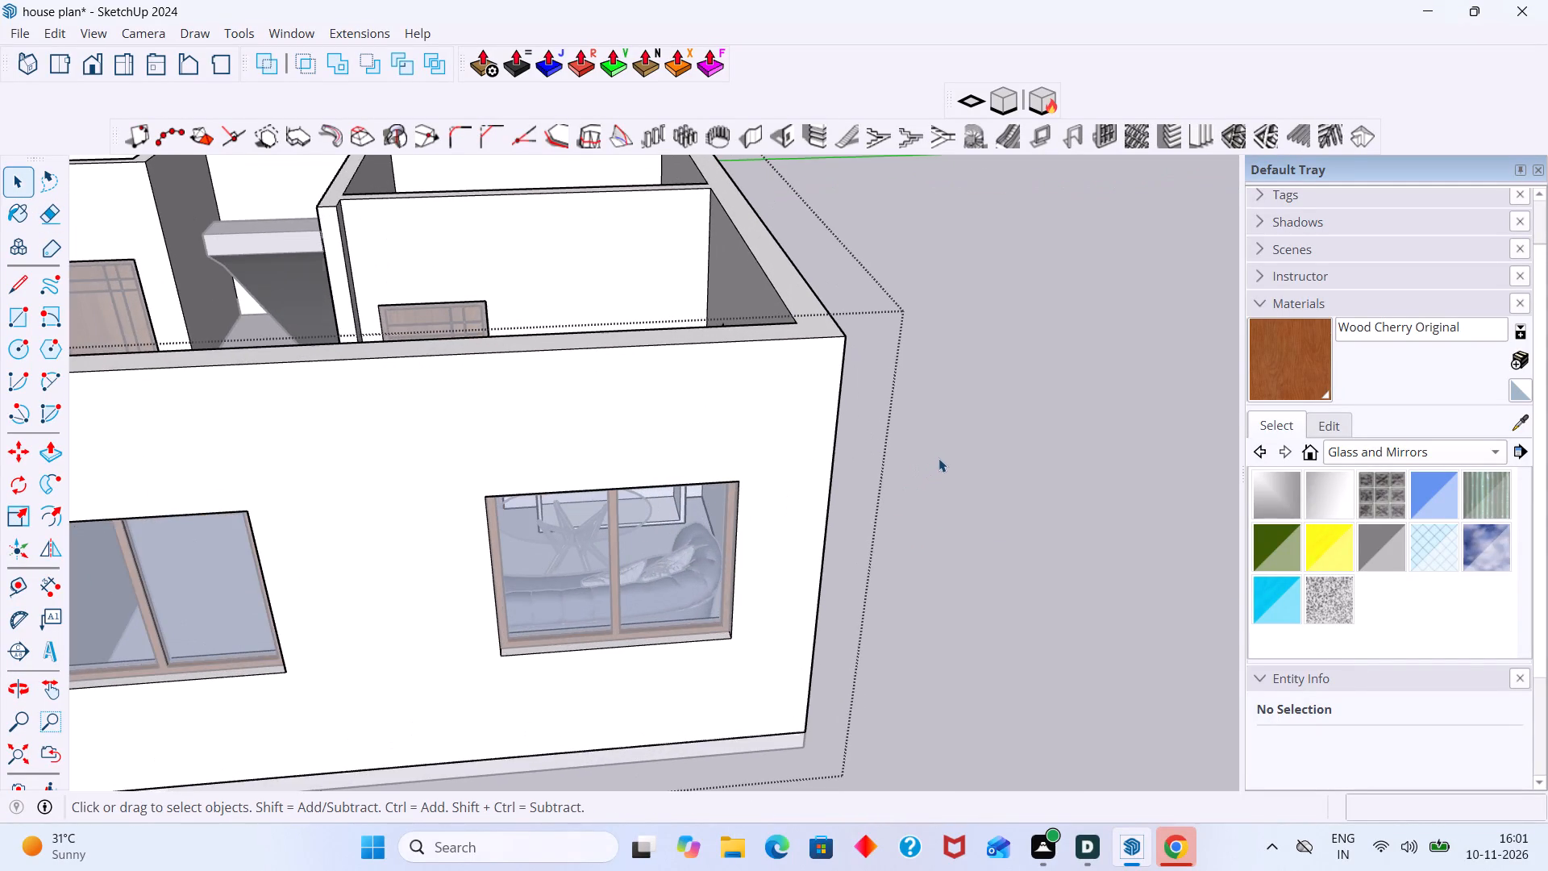
pyautogui.scroll(1, 942, 455)
pyautogui.scroll(-7, 942, 455)
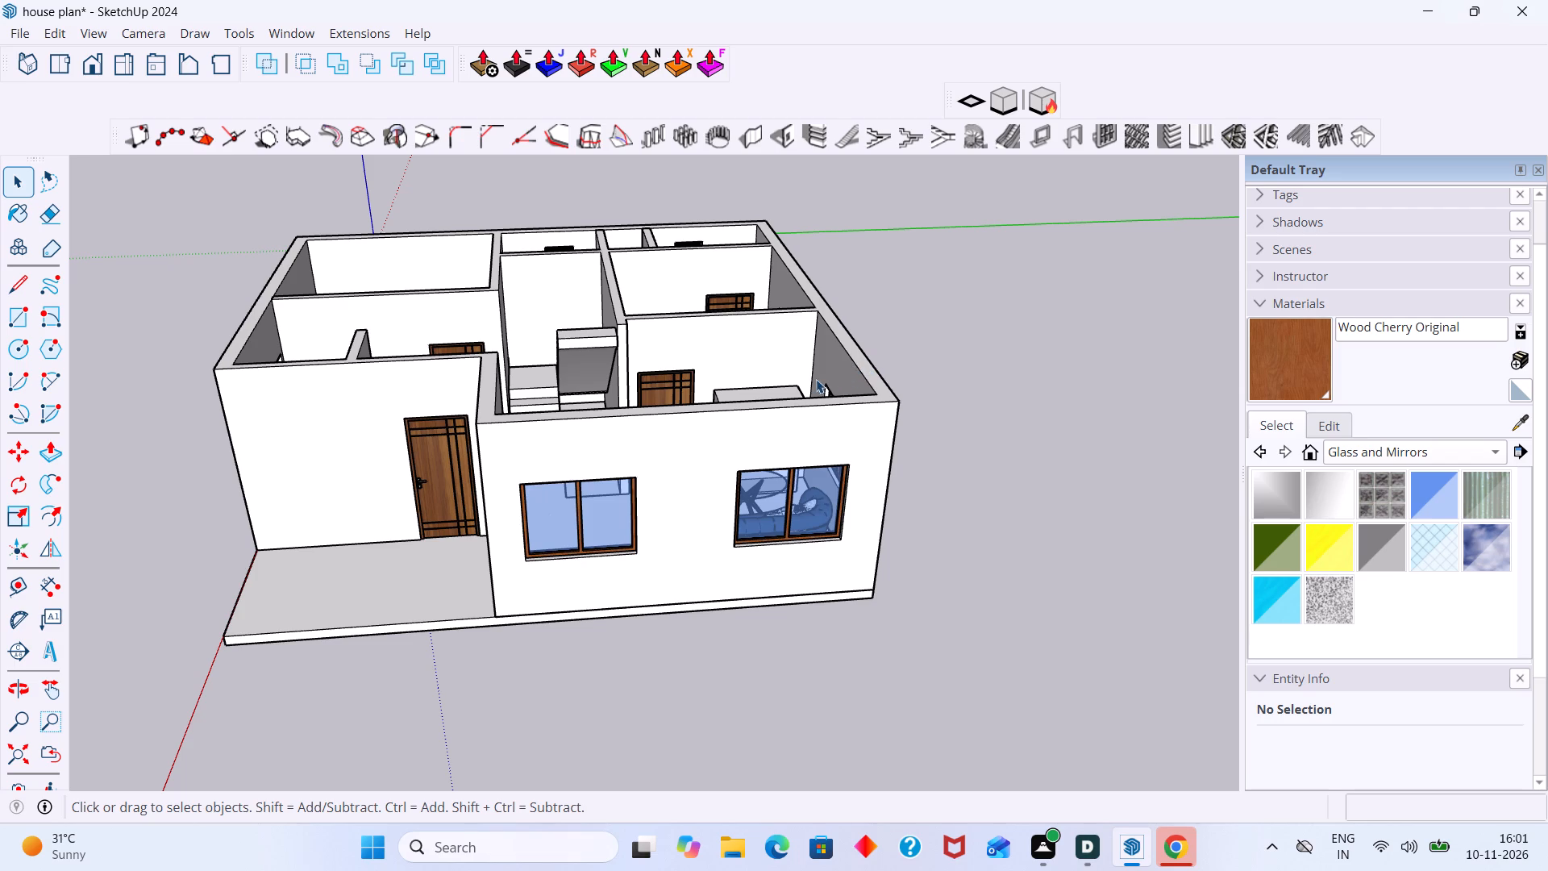
pyautogui.moveTo(800, 386); pyautogui.dragTo(751, 465, button='middle')
pyautogui.scroll(16, 759, 448)
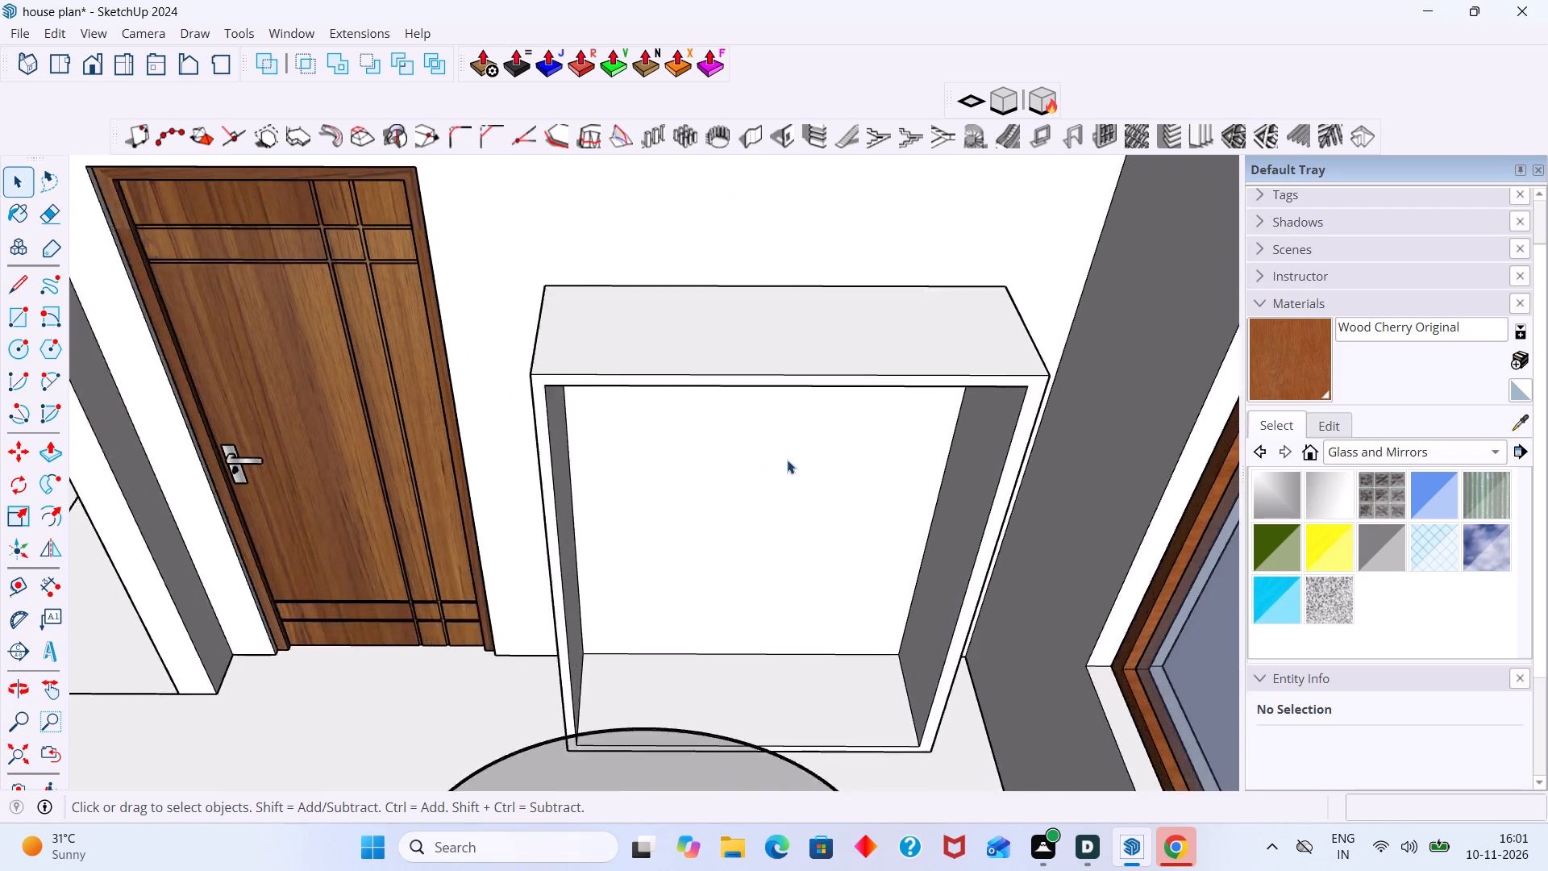
pyautogui.scroll(1, 787, 460)
pyautogui.moveTo(945, 510); pyautogui.dragTo(1098, 532, button='middle')
pyautogui.scroll(-10, 1098, 536)
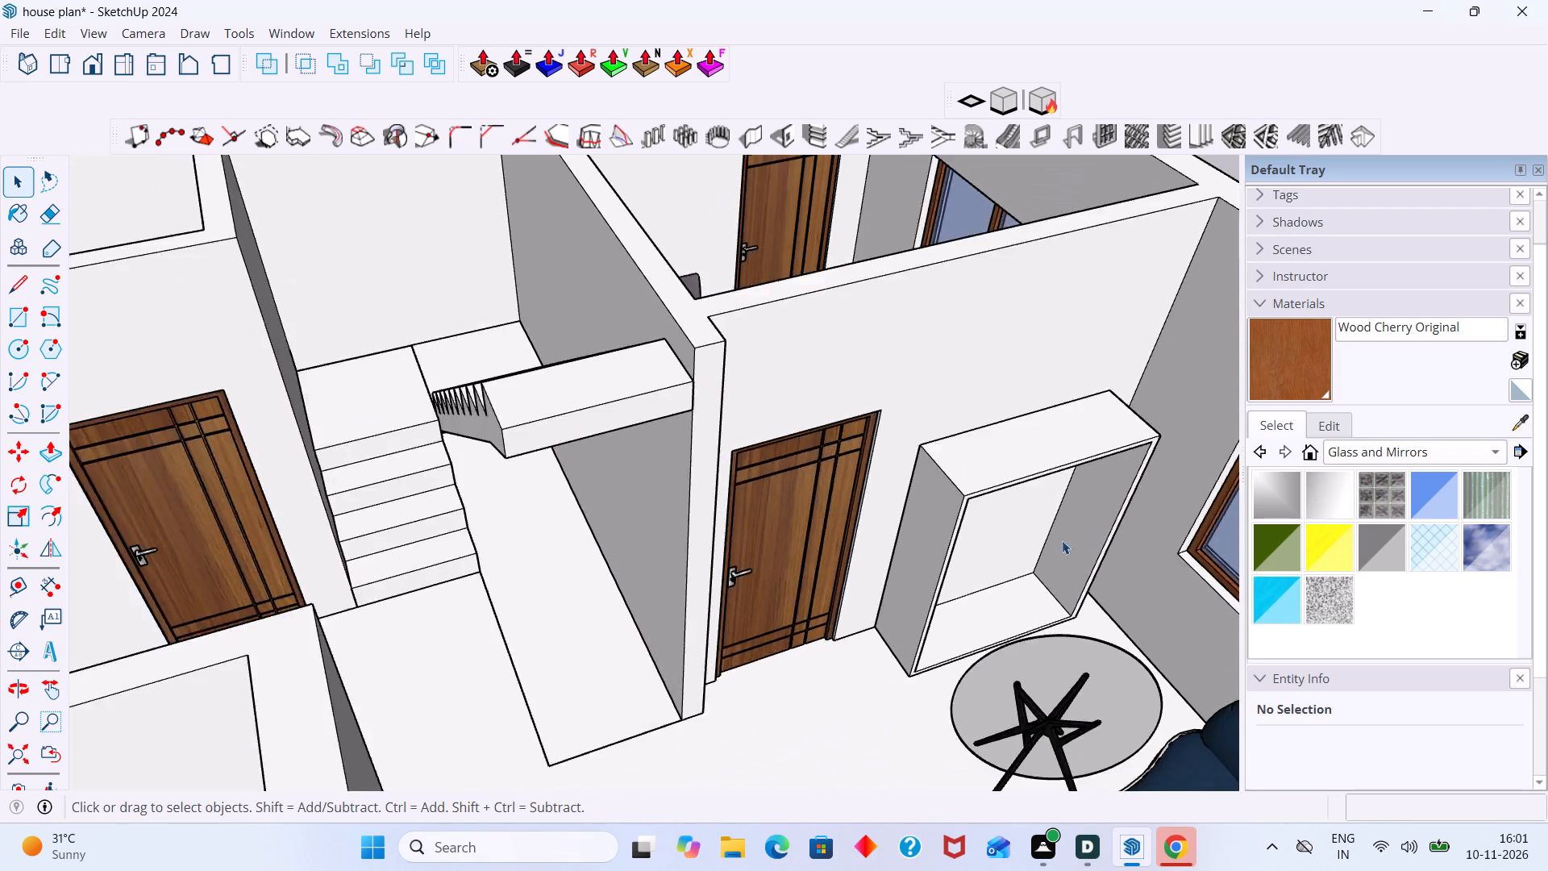
pyautogui.scroll(-2, 1062, 540)
pyautogui.moveTo(1023, 548); pyautogui.dragTo(991, 519, button='middle')
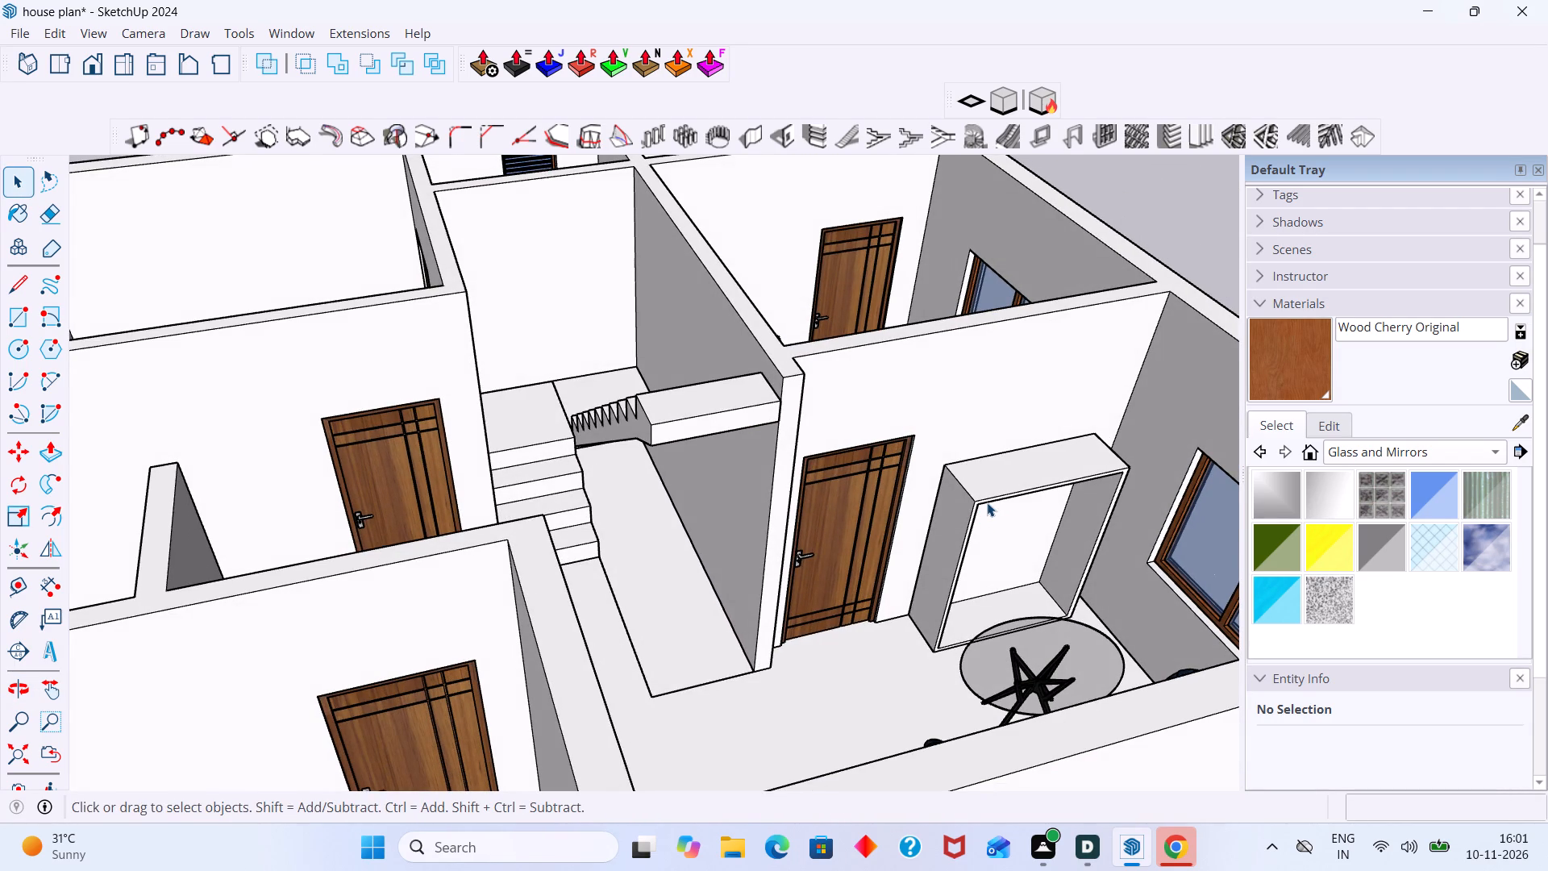
pyautogui.scroll(4, 992, 524)
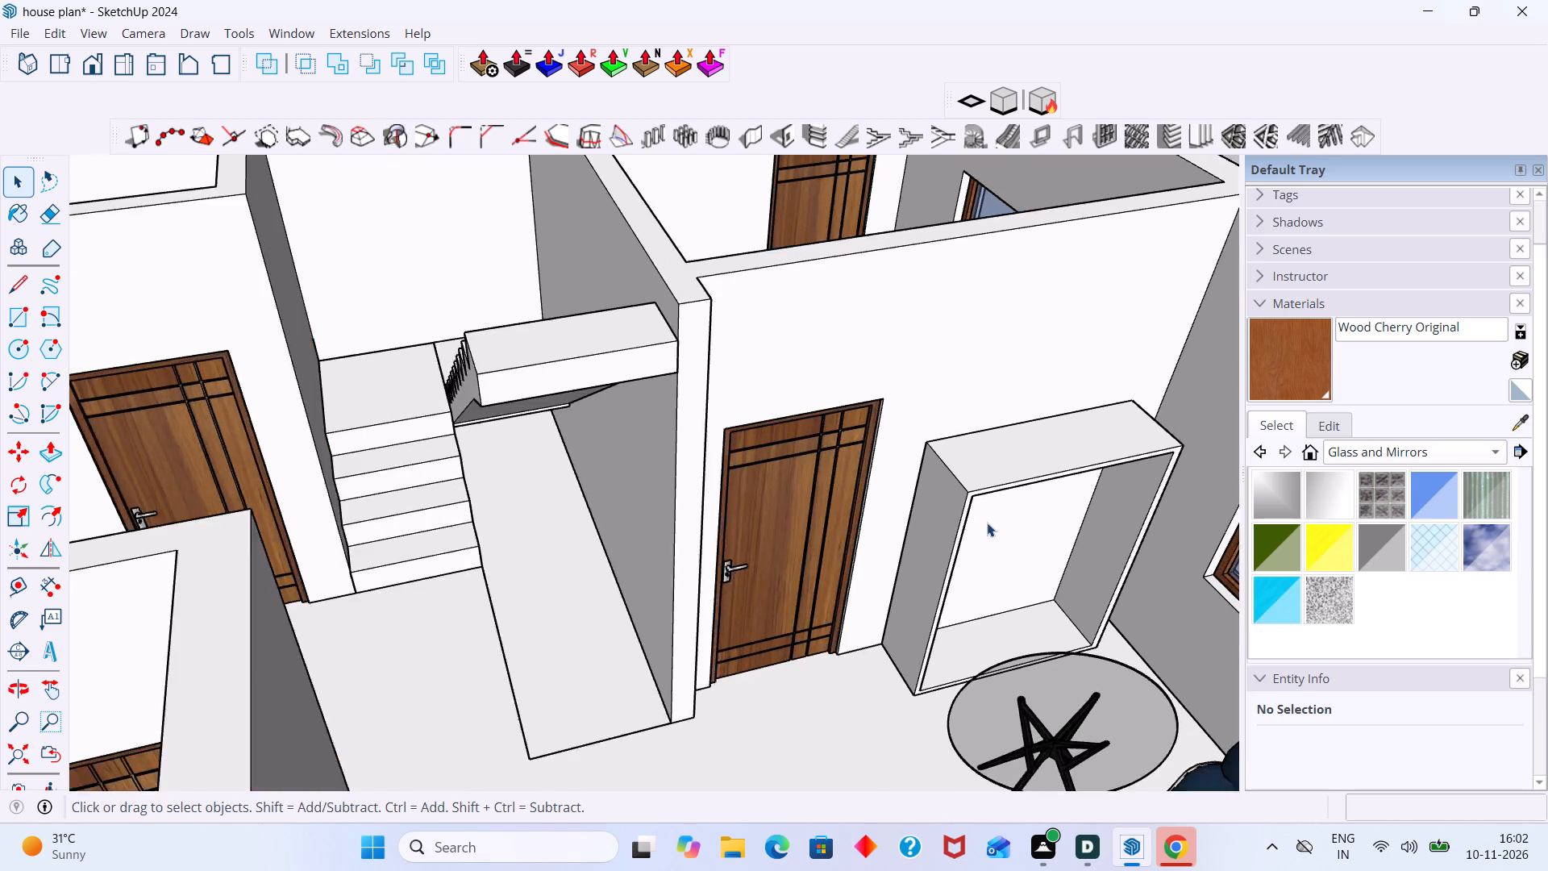
pyautogui.scroll(9, 987, 523)
pyautogui.scroll(-11, 946, 528)
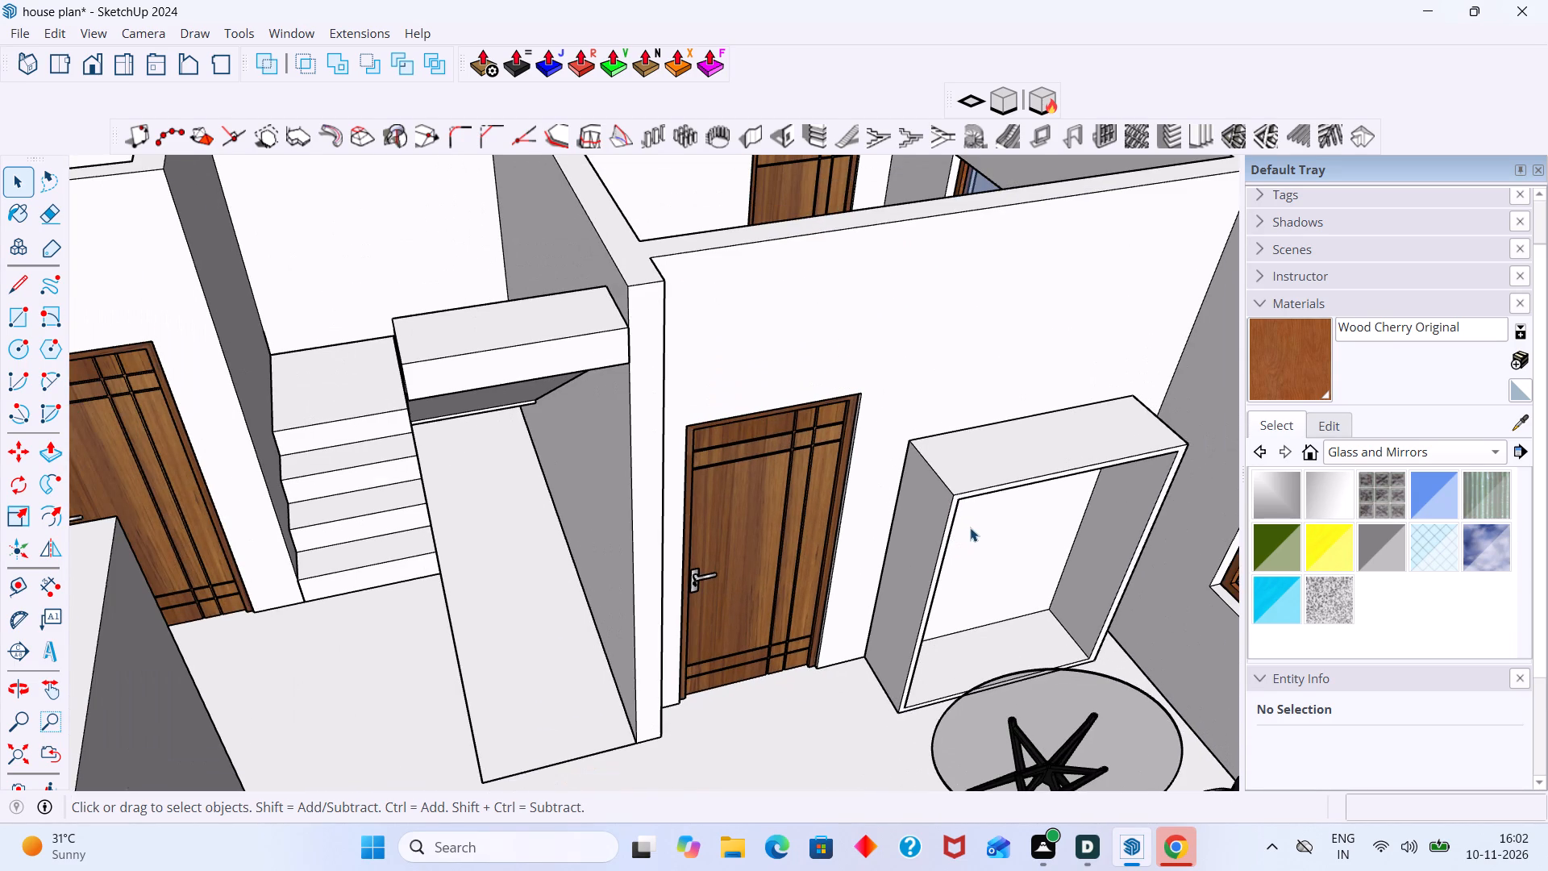
pyautogui.moveTo(1005, 543); pyautogui.dragTo(1042, 455, button='middle')
pyautogui.moveTo(1047, 461); pyautogui.dragTo(1117, 591, button='middle')
pyautogui.scroll(1, 1048, 368)
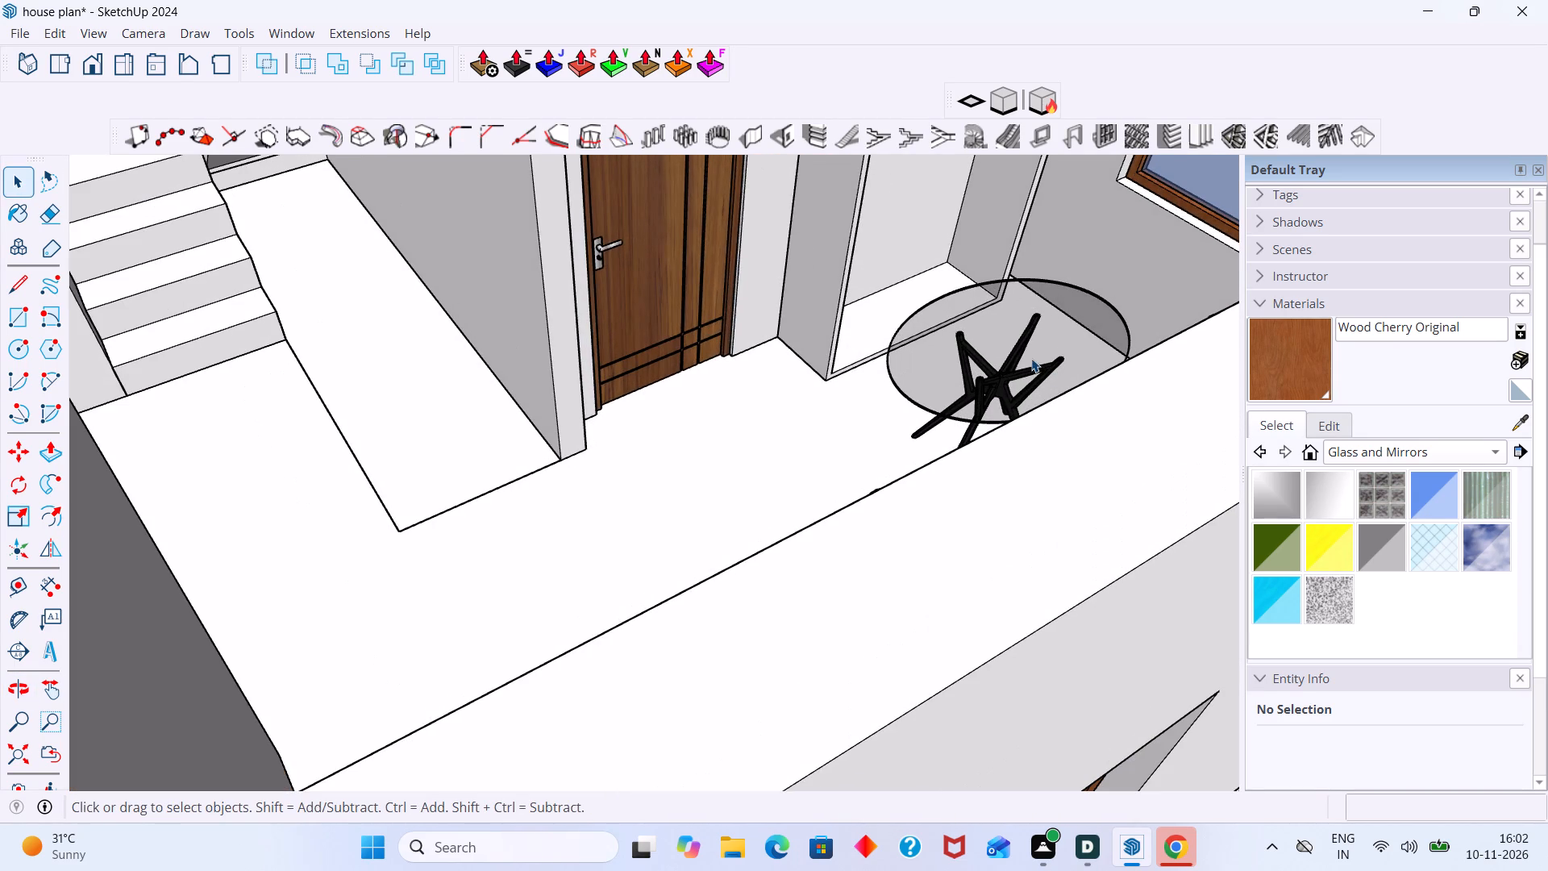
pyautogui.scroll(-4, 1030, 340)
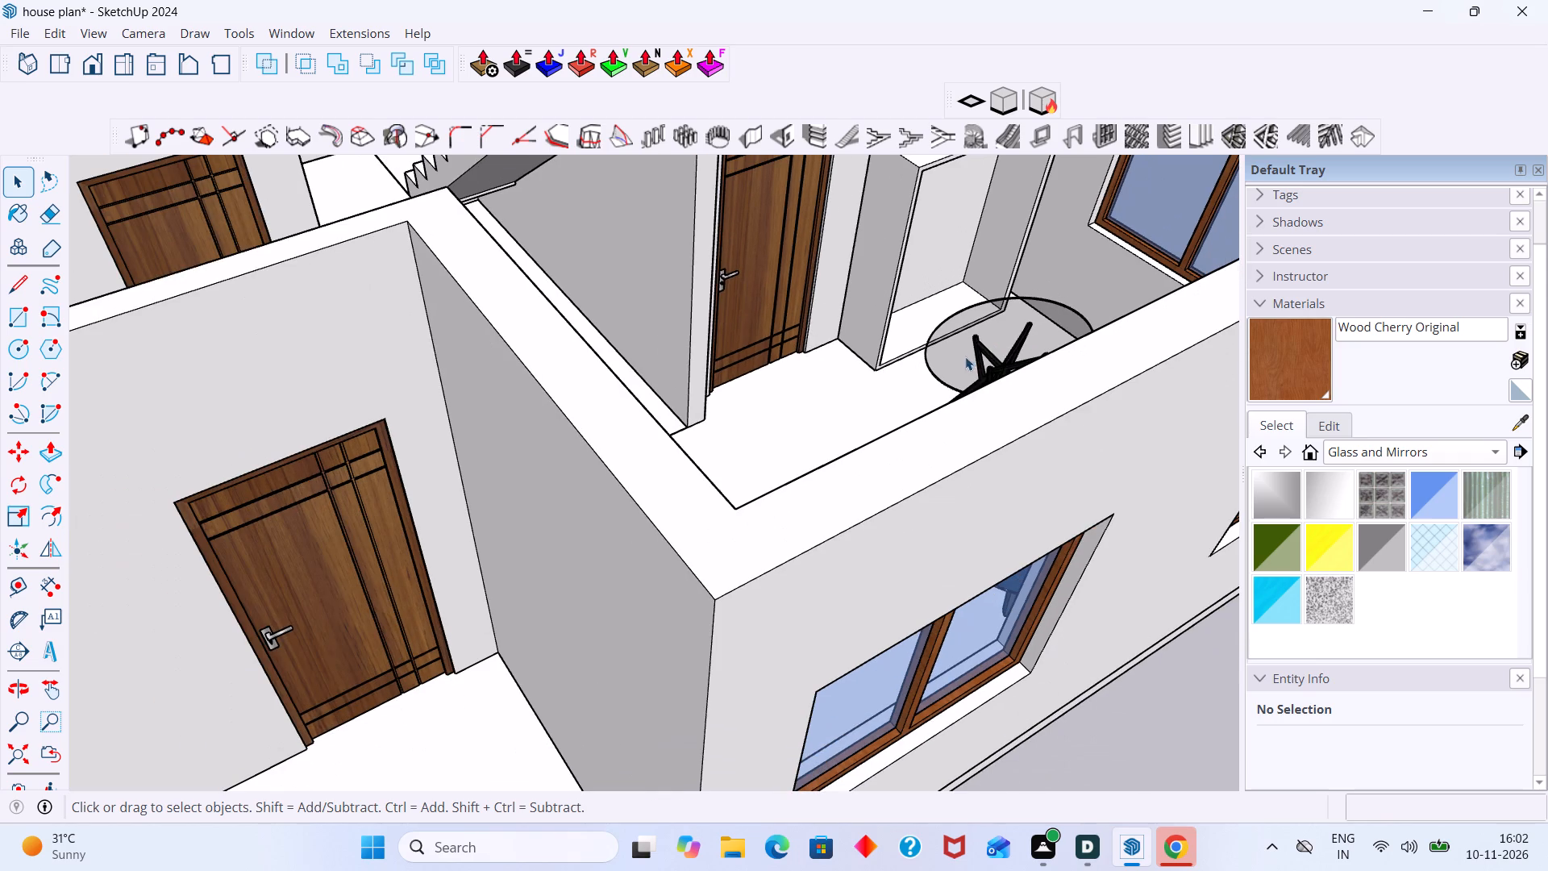
pyautogui.keyDown('shift'); pyautogui.moveTo(945, 358); pyautogui.dragTo(927, 505, button='middle'); pyautogui.keyUp('shift')
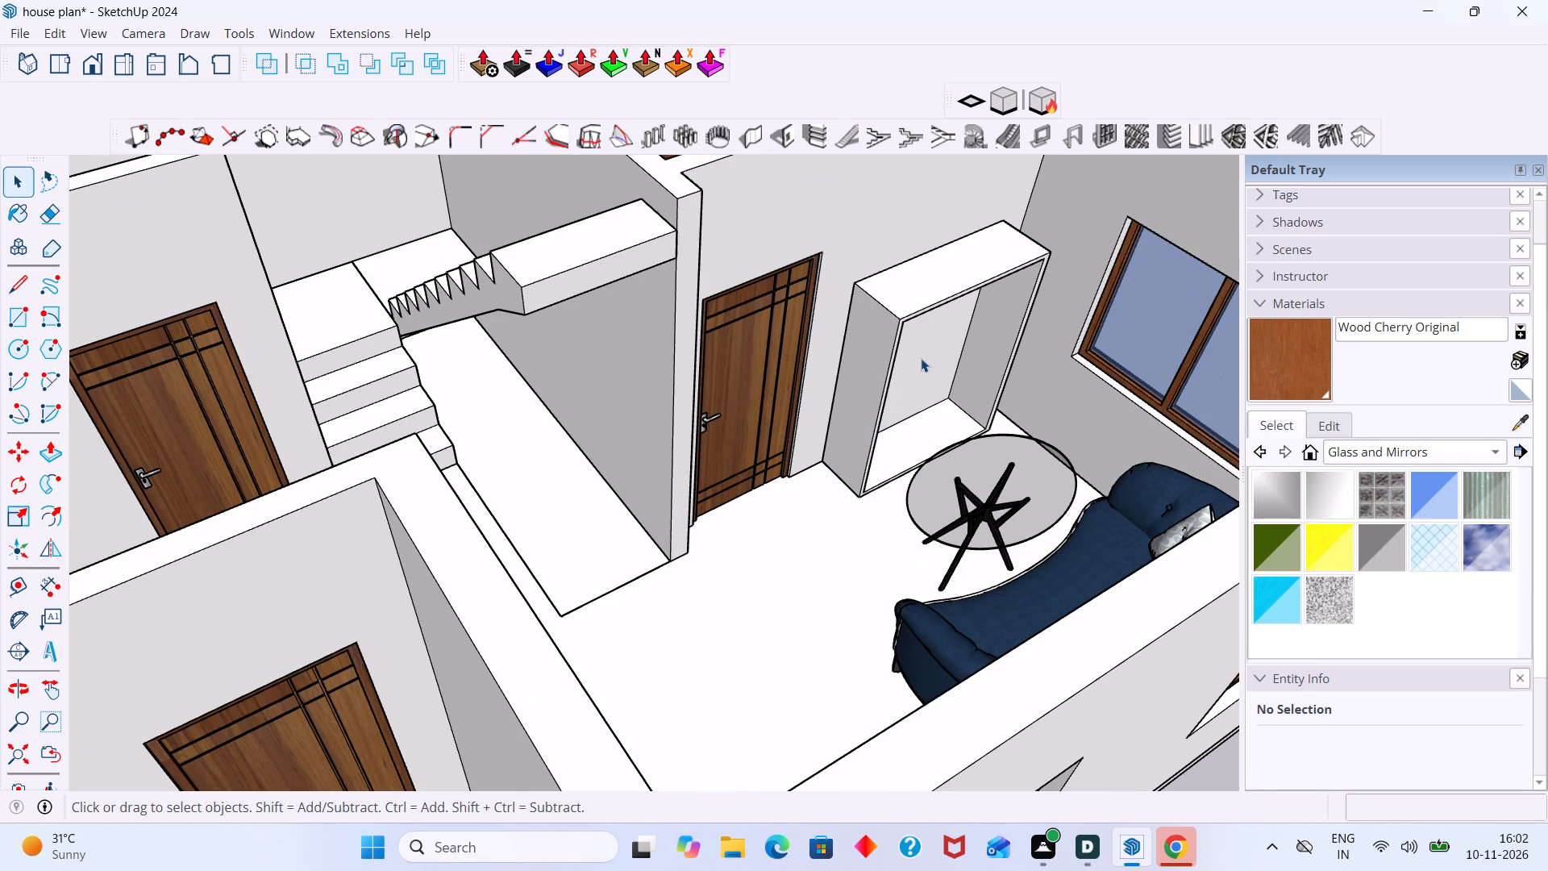
pyautogui.scroll(1, 921, 358)
pyautogui.moveTo(921, 359); pyautogui.dragTo(859, 360, button='middle')
pyautogui.scroll(-2, 863, 361)
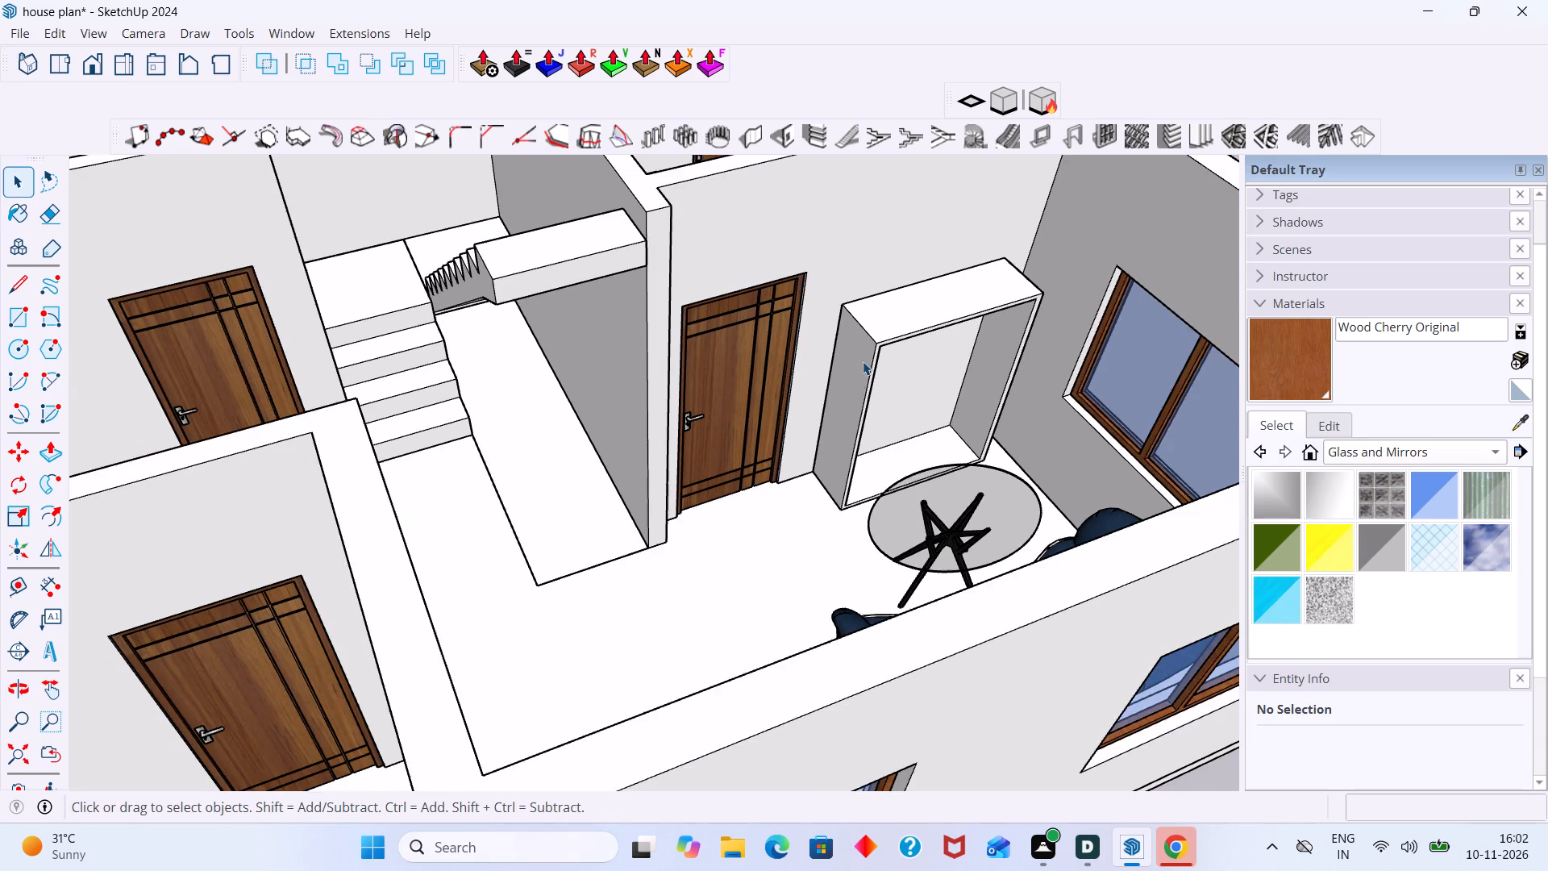
pyautogui.keyDown('shift'); pyautogui.moveTo(831, 382); pyautogui.dragTo(676, 377, button='middle'); pyautogui.keyUp('shift')
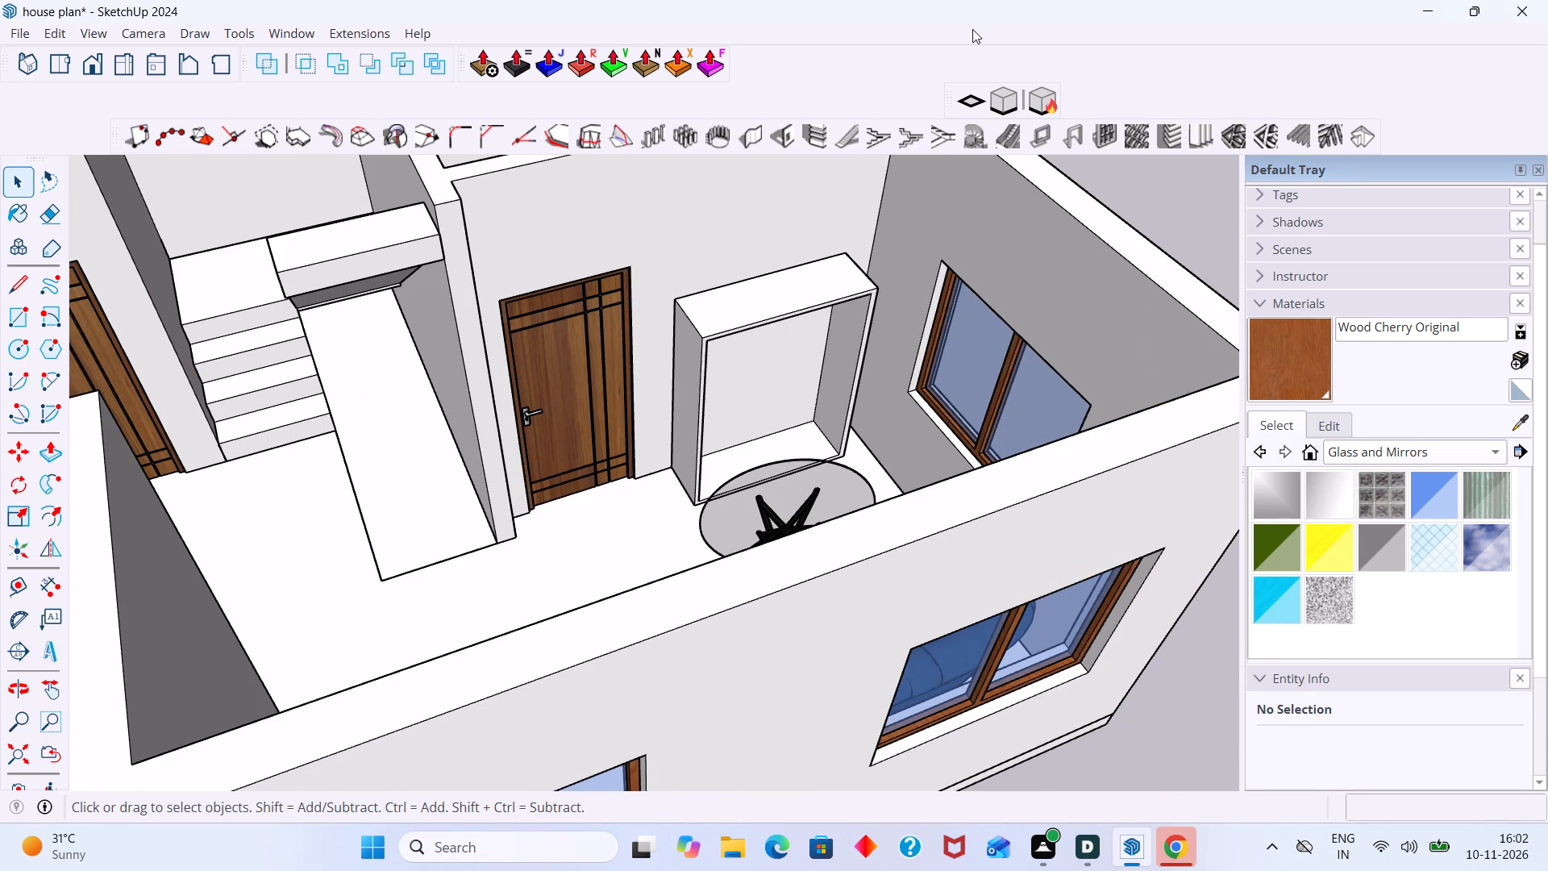
pyautogui.moveTo(761, 381); pyautogui.dragTo(737, 368, button='middle')
pyautogui.scroll(1, 717, 340)
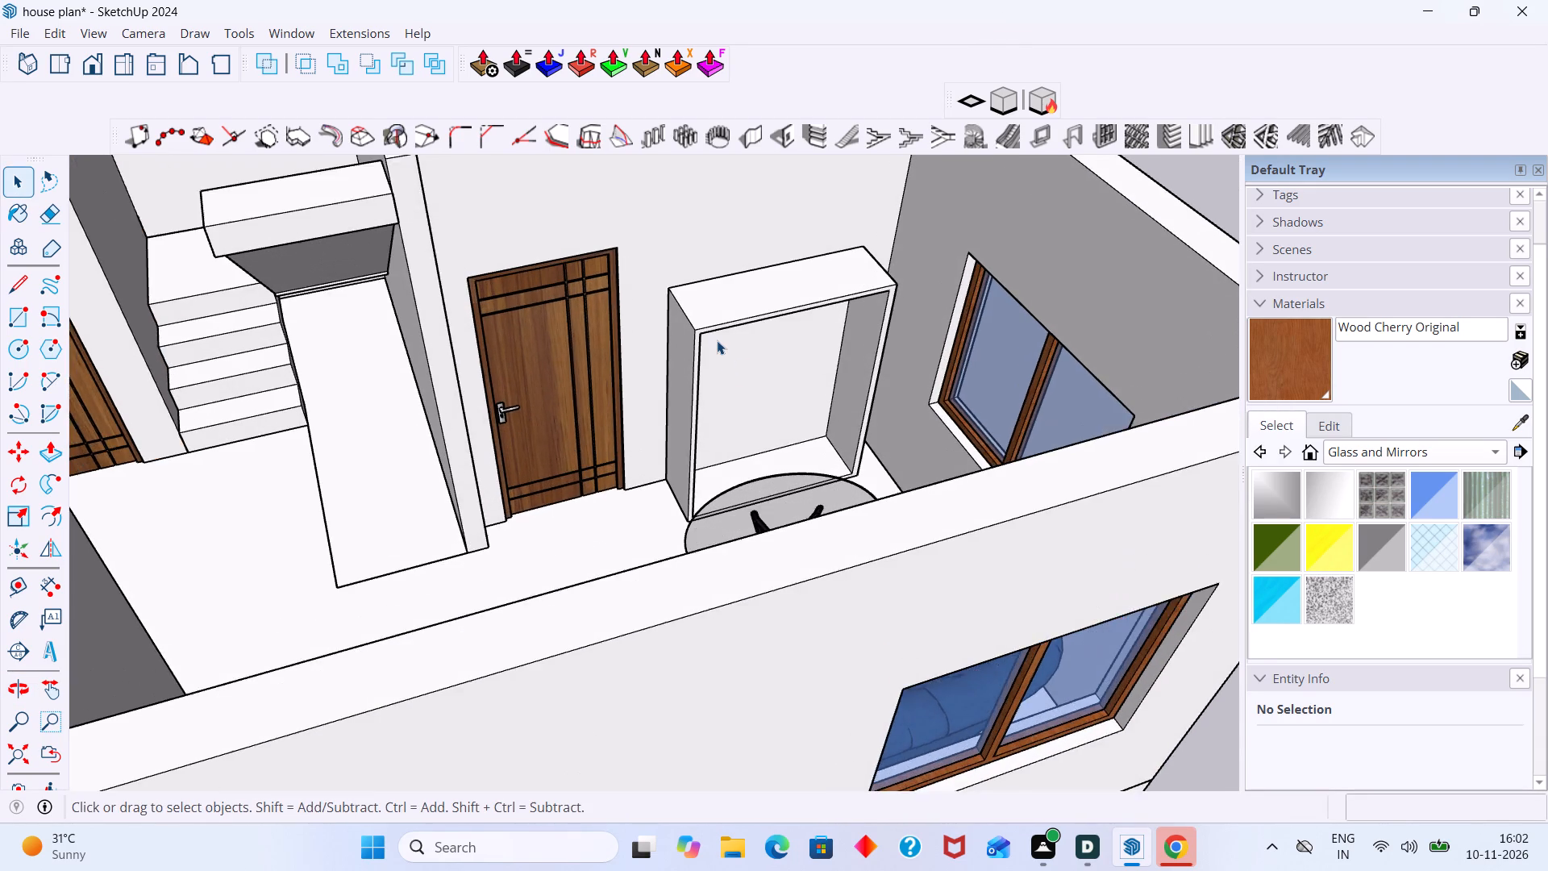
pyautogui.scroll(1, 717, 340)
# Undo the guide line erasure and the deep inward push of the wardrobe's inner front face.
pyautogui.hotkey('ctrl', 'z')
pyautogui.hotkey('ctrl', 'z')
pyautogui.hotkey('ctrl', 'z')
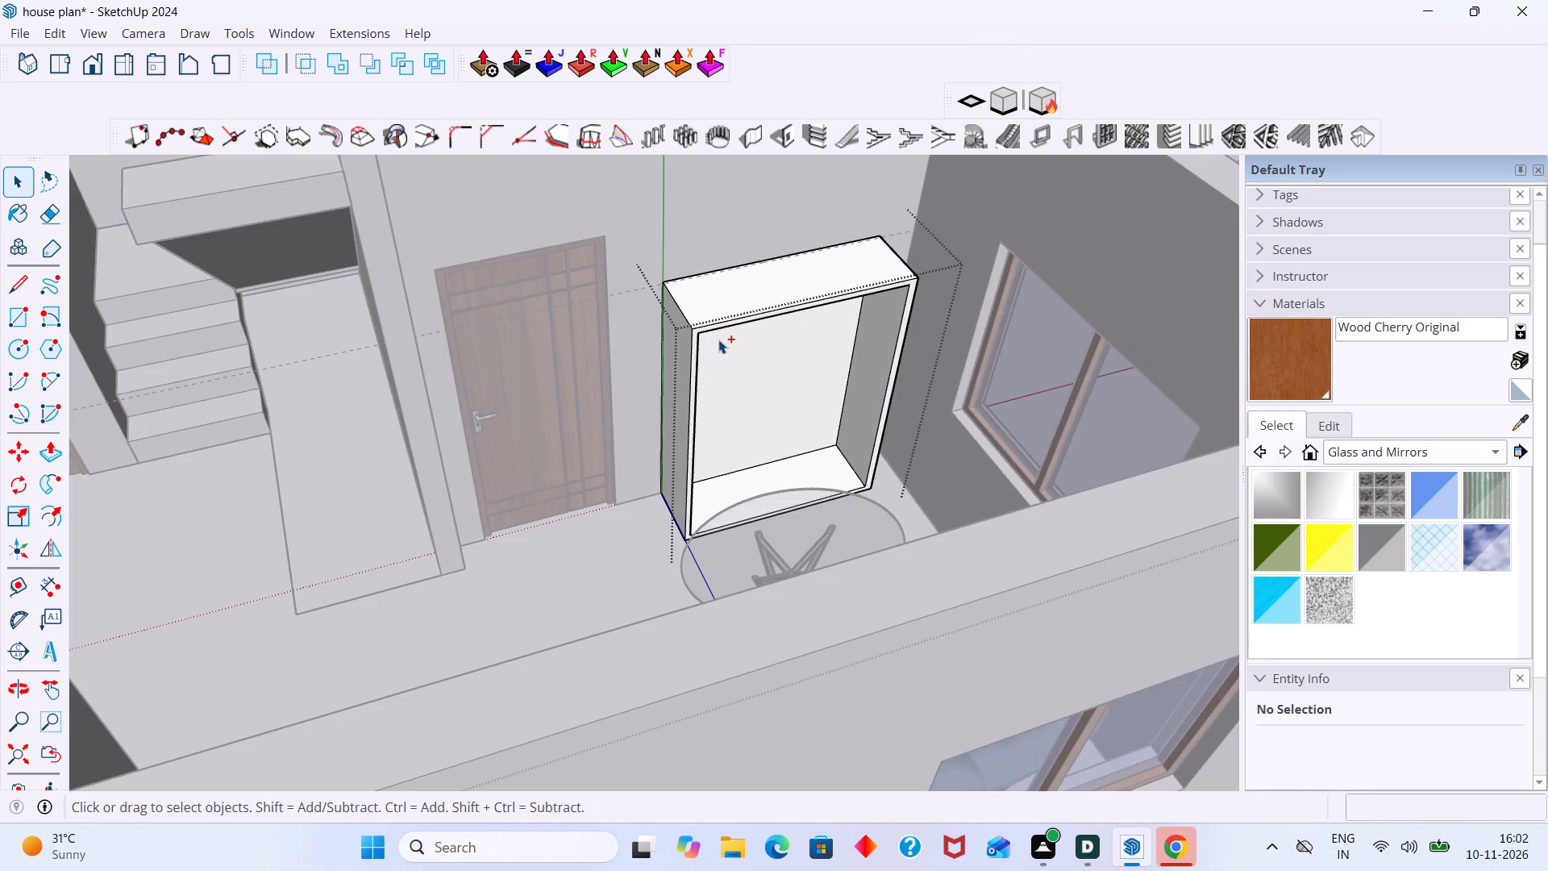
pyautogui.hotkey('ctrl', 'z')
pyautogui.hotkey('ctrl', 'z')
pyautogui.scroll(-2, 779, 368)
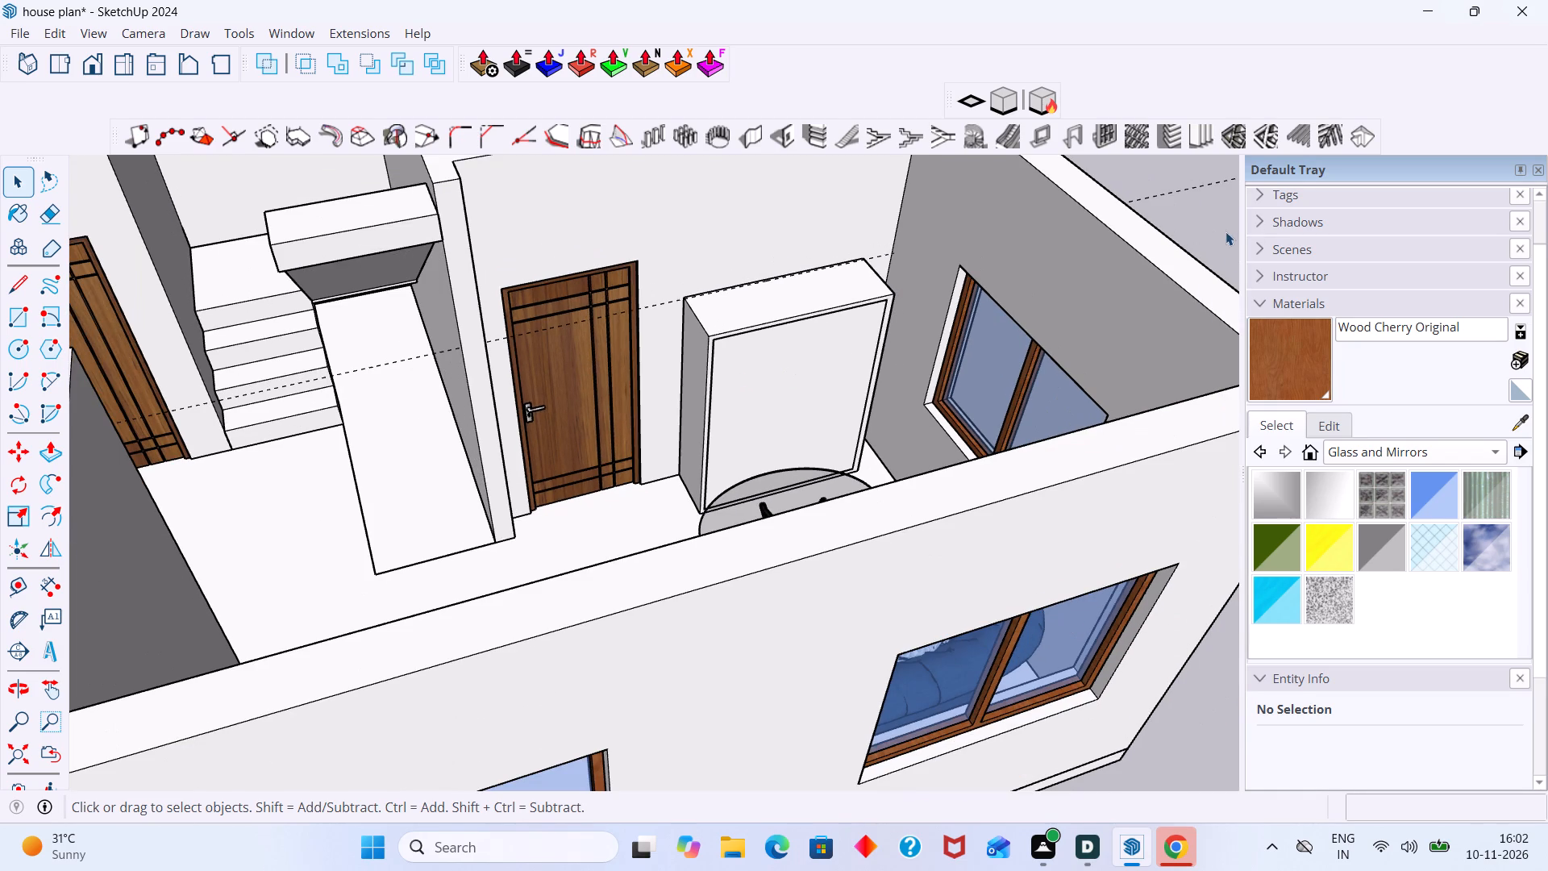
pyautogui.click(1225, 231)
# Open the wardrobe group for editing so the edges of its recessed front panel can be selected.
pyautogui.scroll(7, 844, 306)
pyautogui.scroll(3, 693, 397)
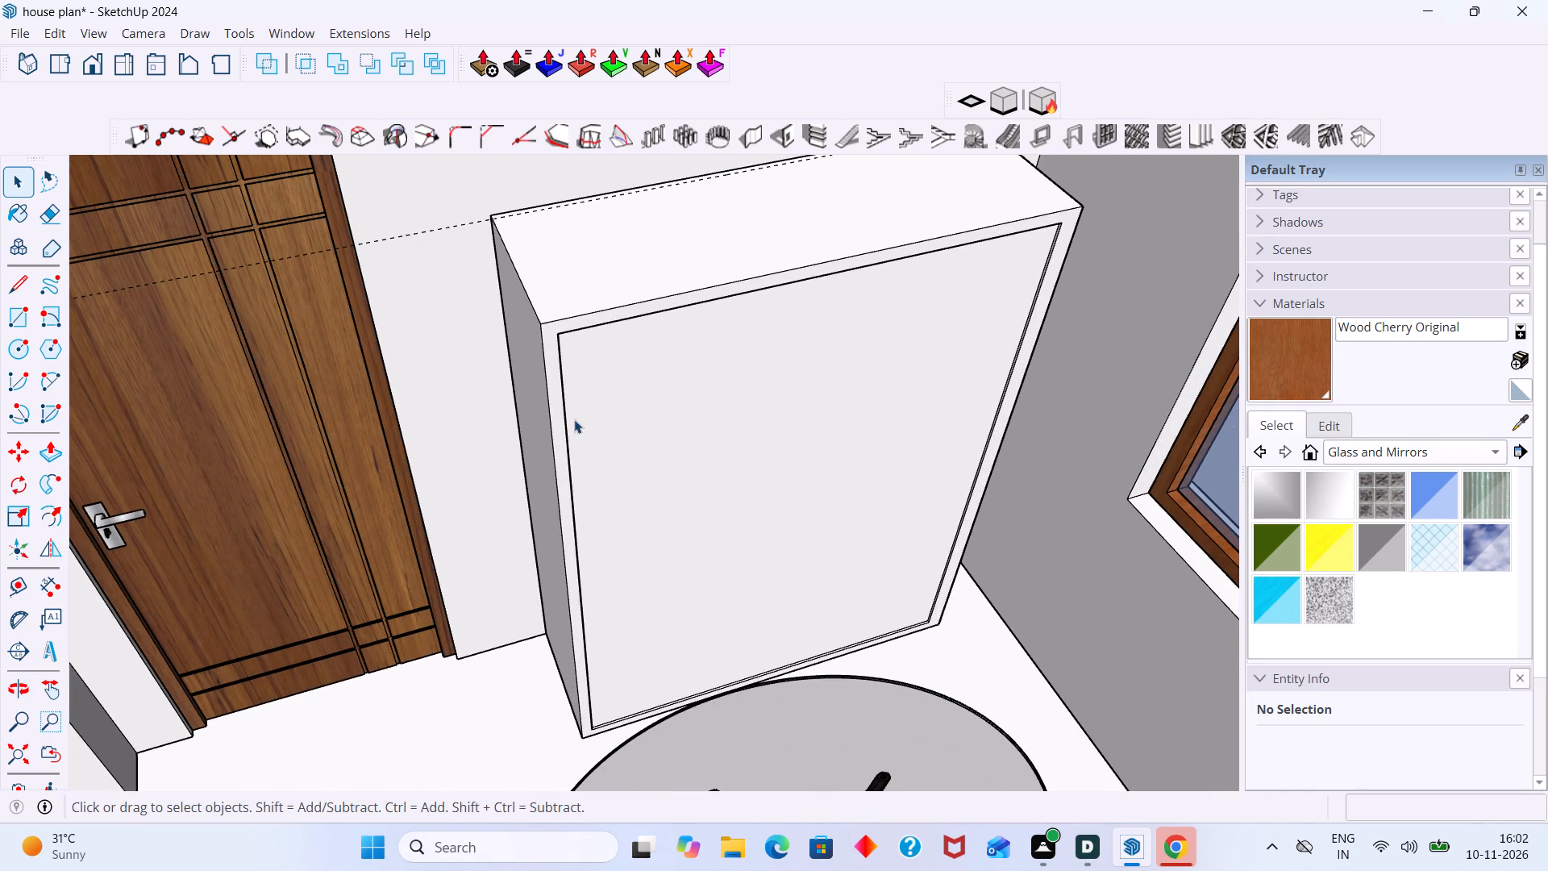
pyautogui.click(566, 427)
pyautogui.doubleClick(573, 429)
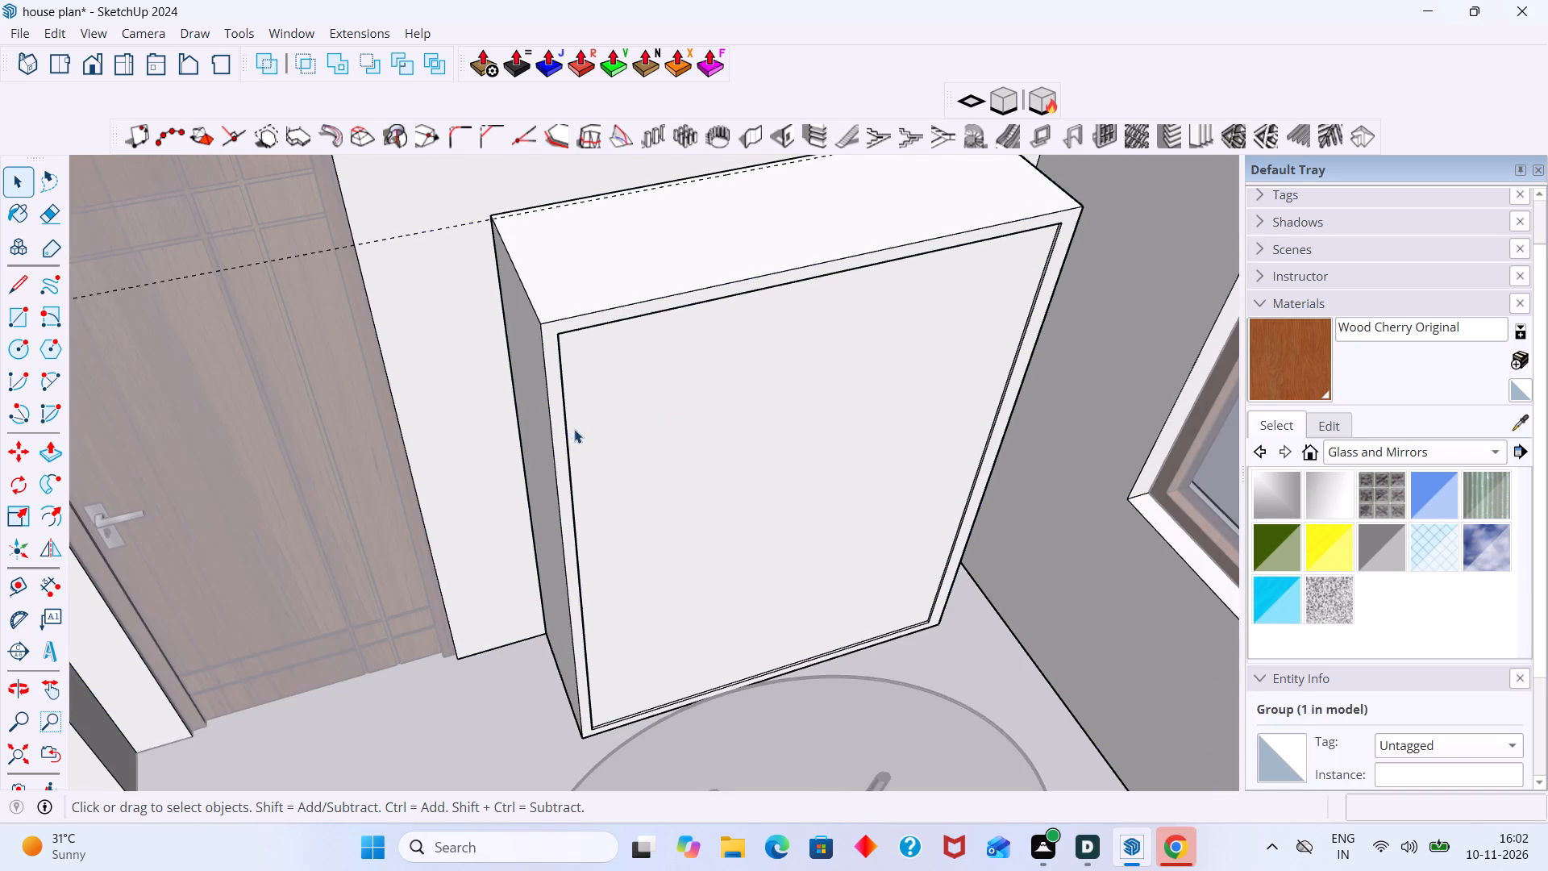
pyautogui.click(571, 438)
pyautogui.click(570, 441)
pyautogui.doubleClick(569, 446)
pyautogui.scroll(2, 569, 448)
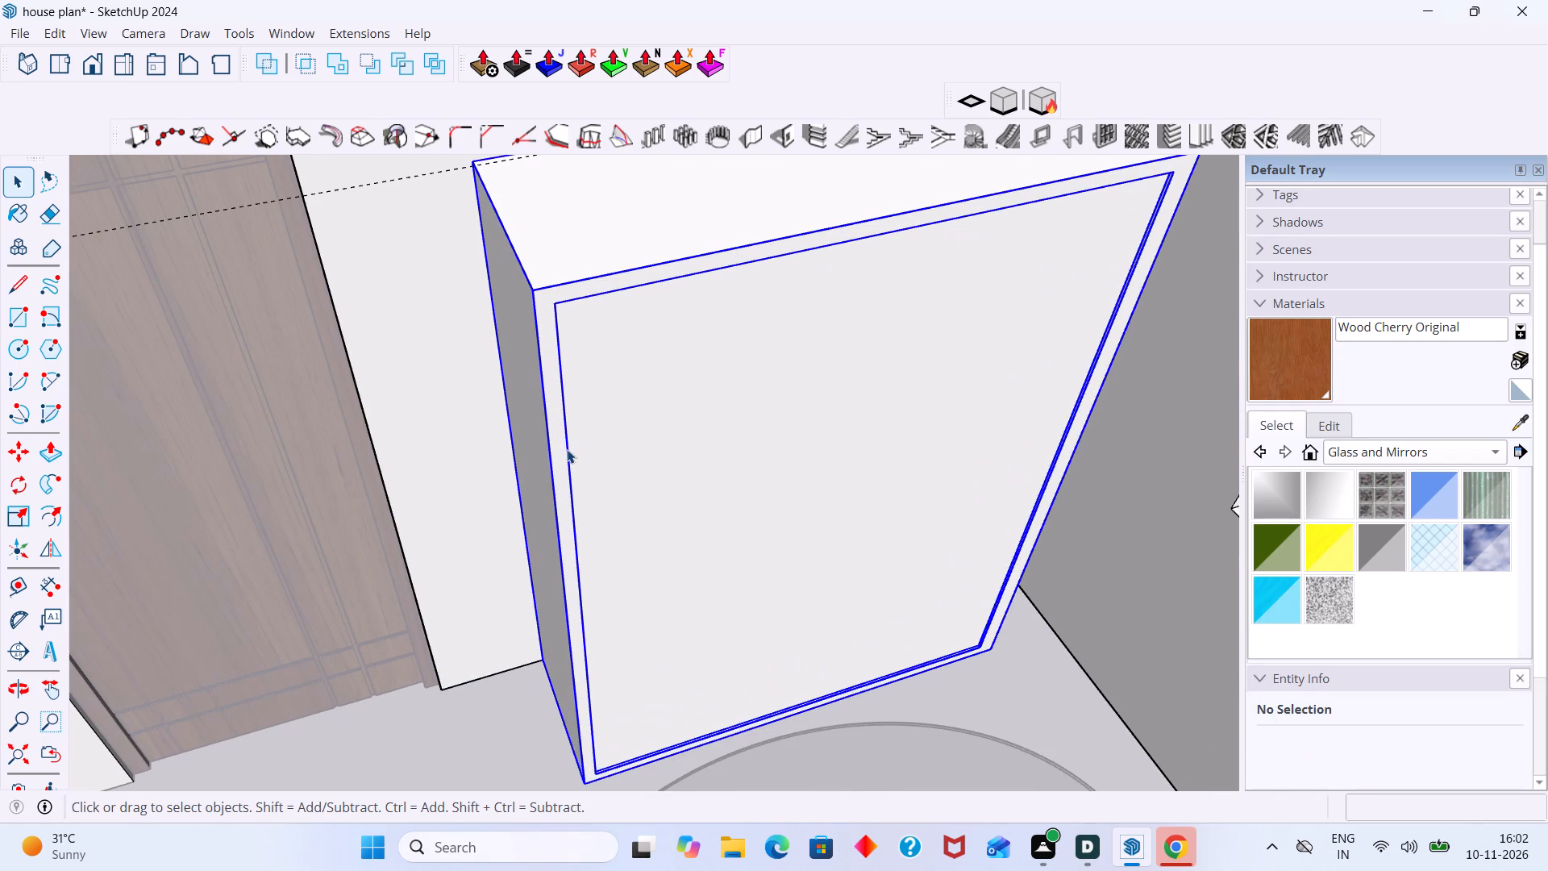
pyautogui.click(566, 450)
pyautogui.doubleClick(569, 454)
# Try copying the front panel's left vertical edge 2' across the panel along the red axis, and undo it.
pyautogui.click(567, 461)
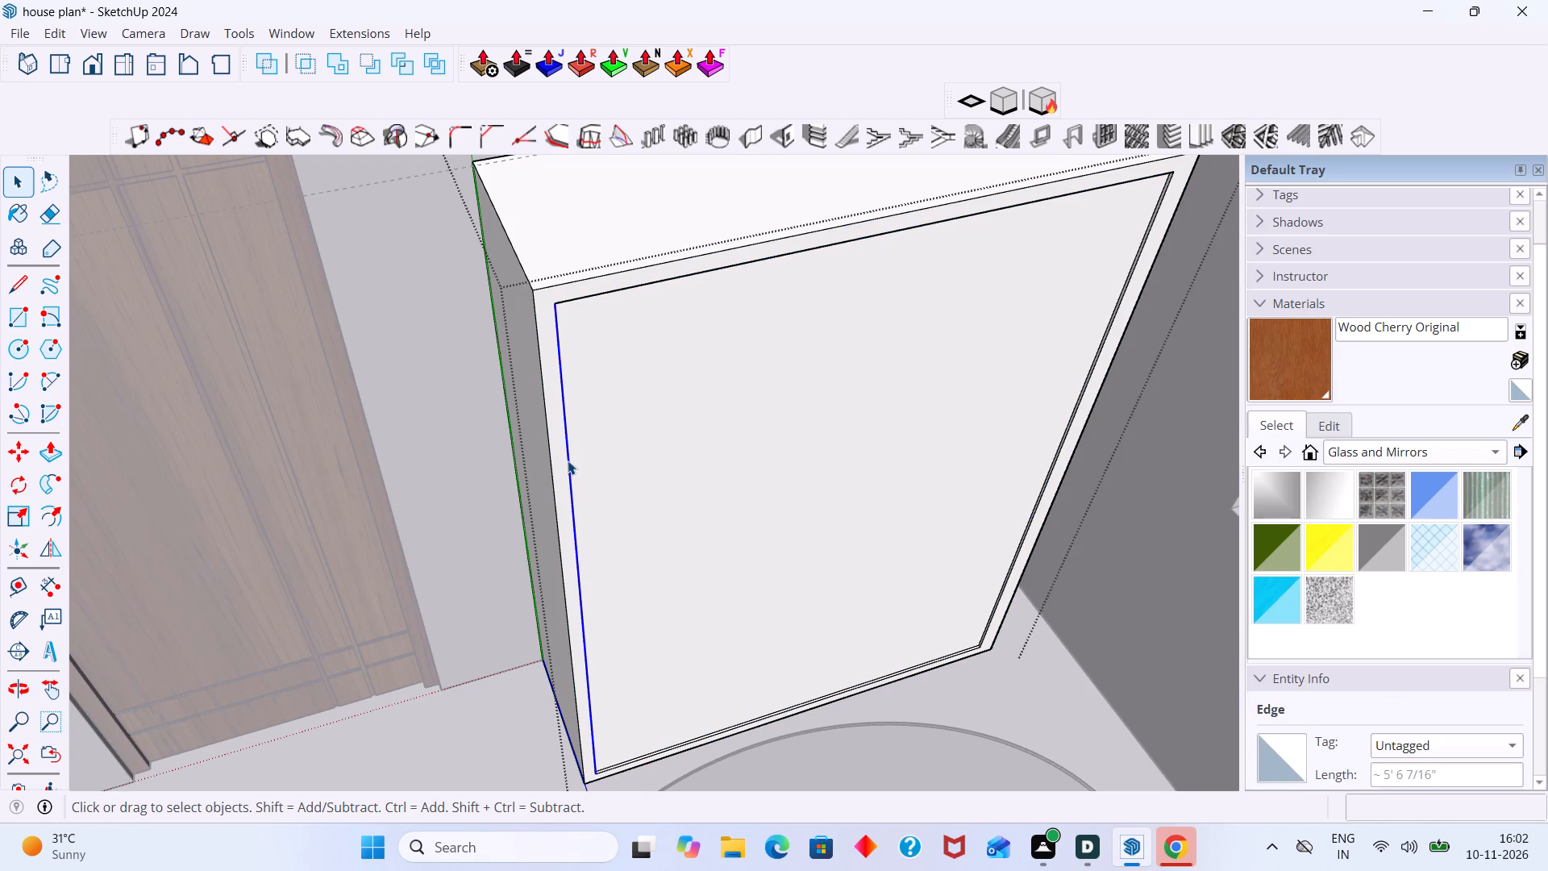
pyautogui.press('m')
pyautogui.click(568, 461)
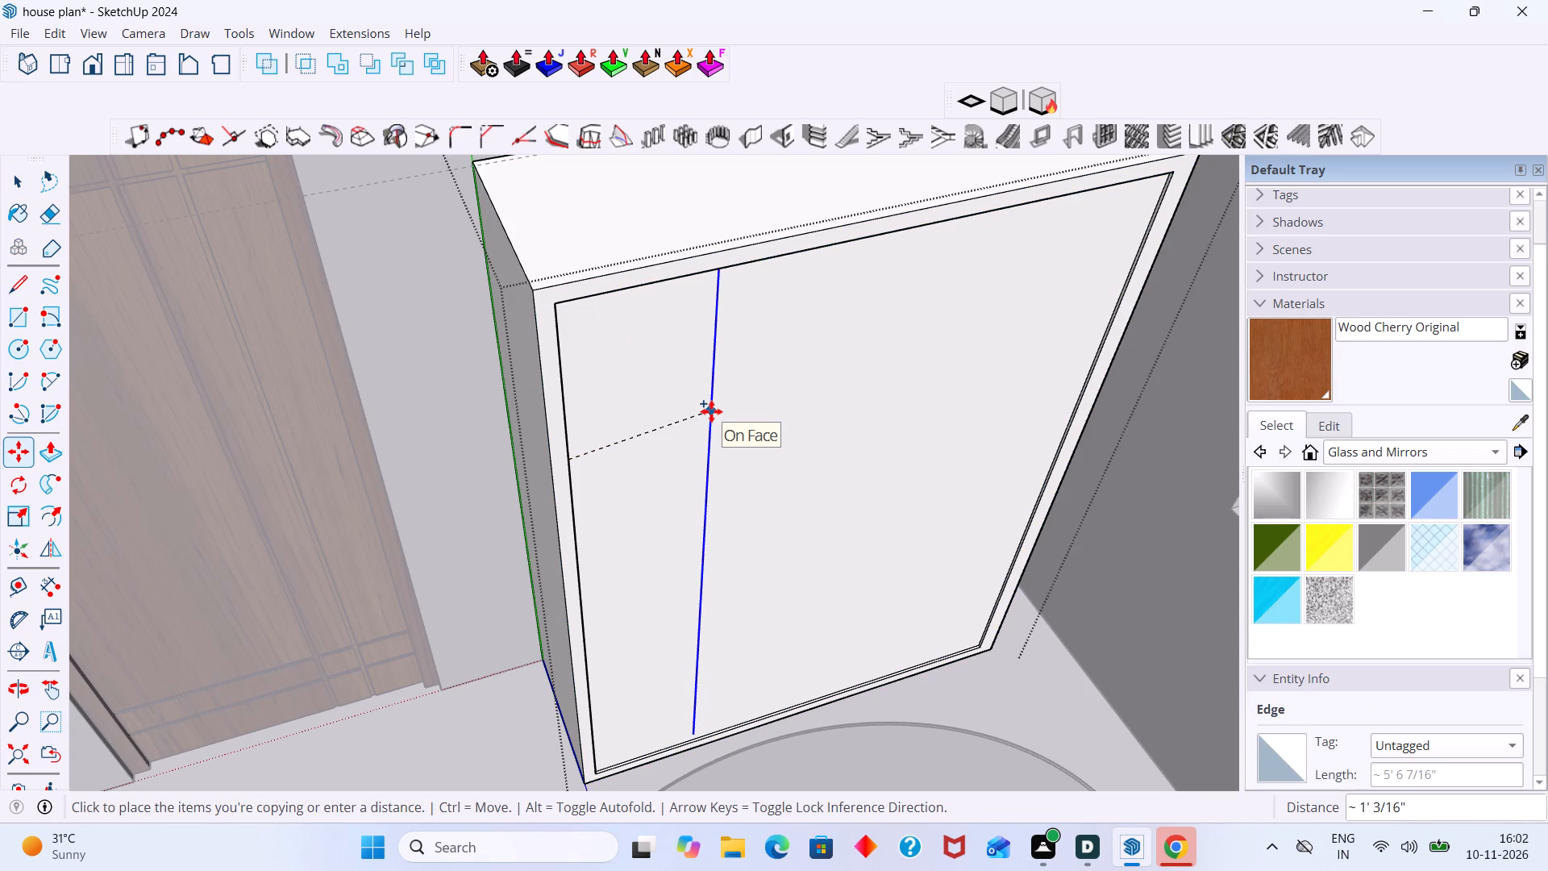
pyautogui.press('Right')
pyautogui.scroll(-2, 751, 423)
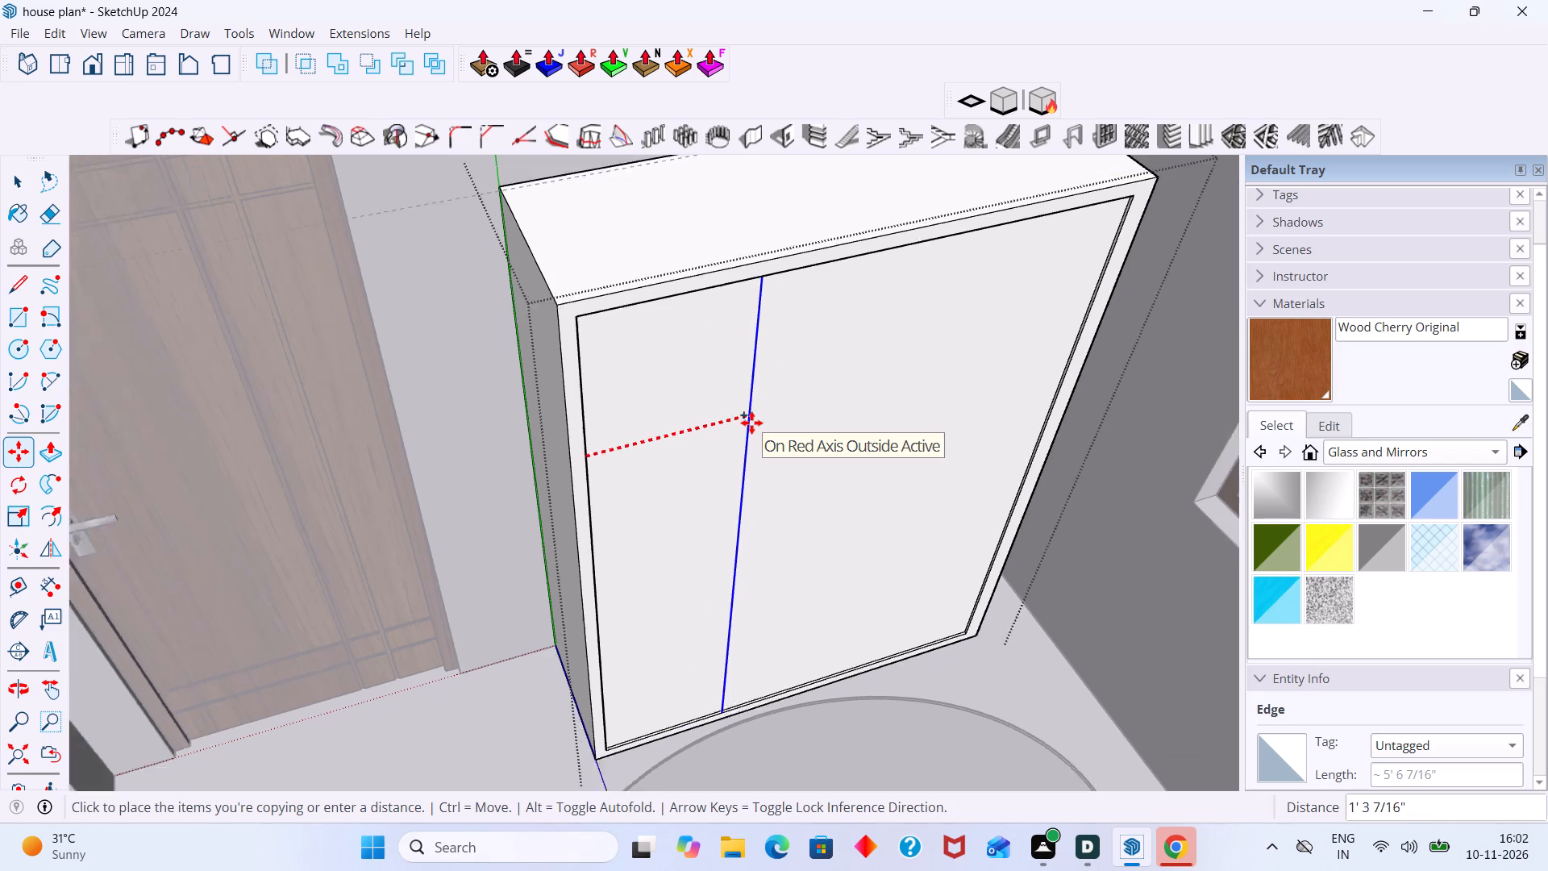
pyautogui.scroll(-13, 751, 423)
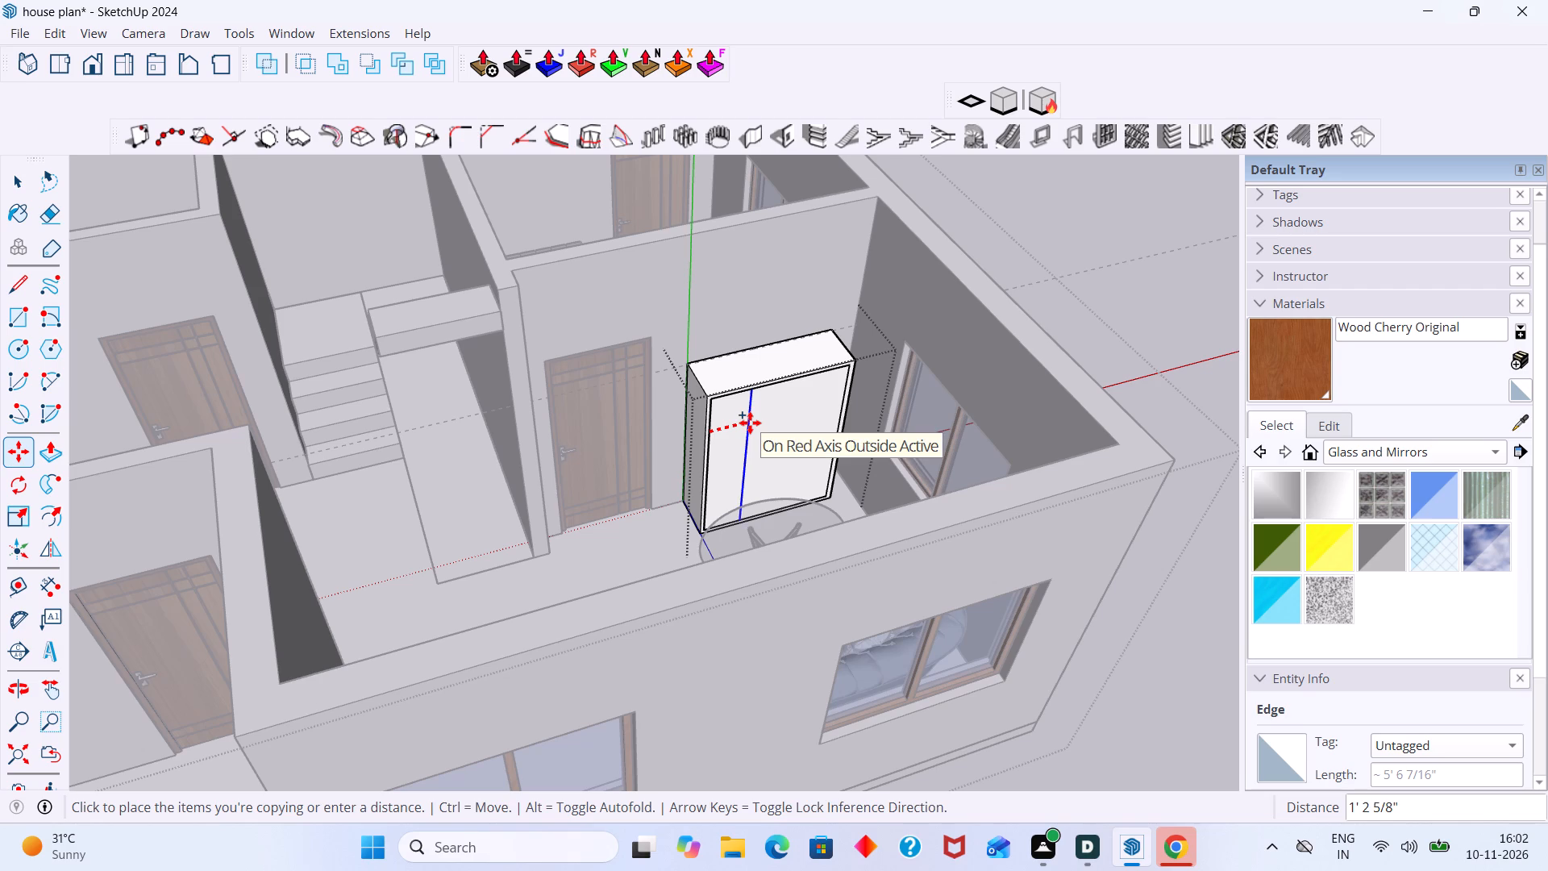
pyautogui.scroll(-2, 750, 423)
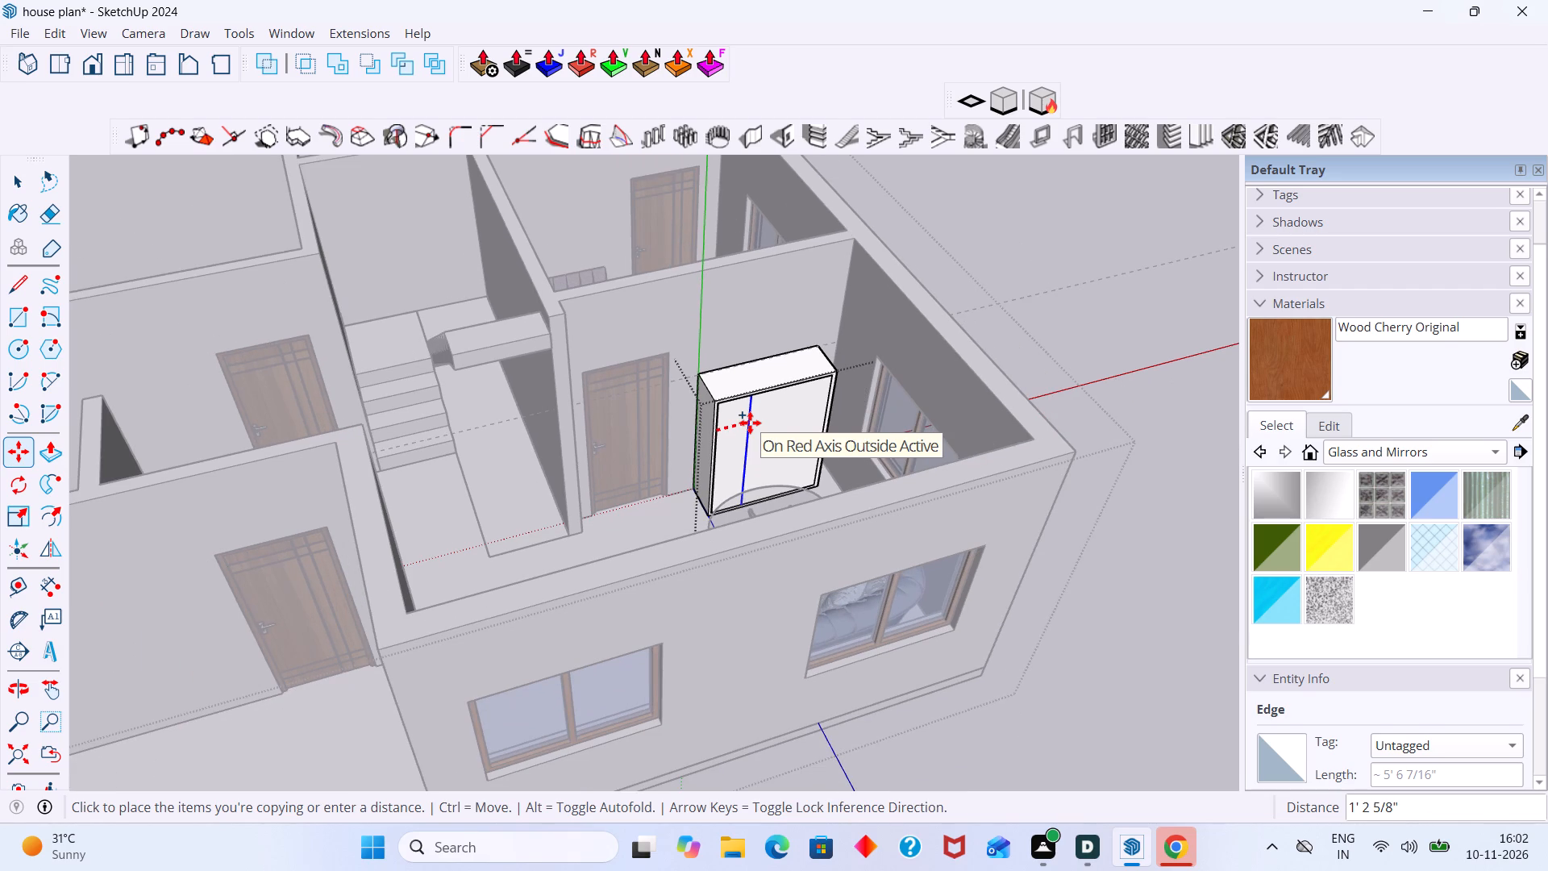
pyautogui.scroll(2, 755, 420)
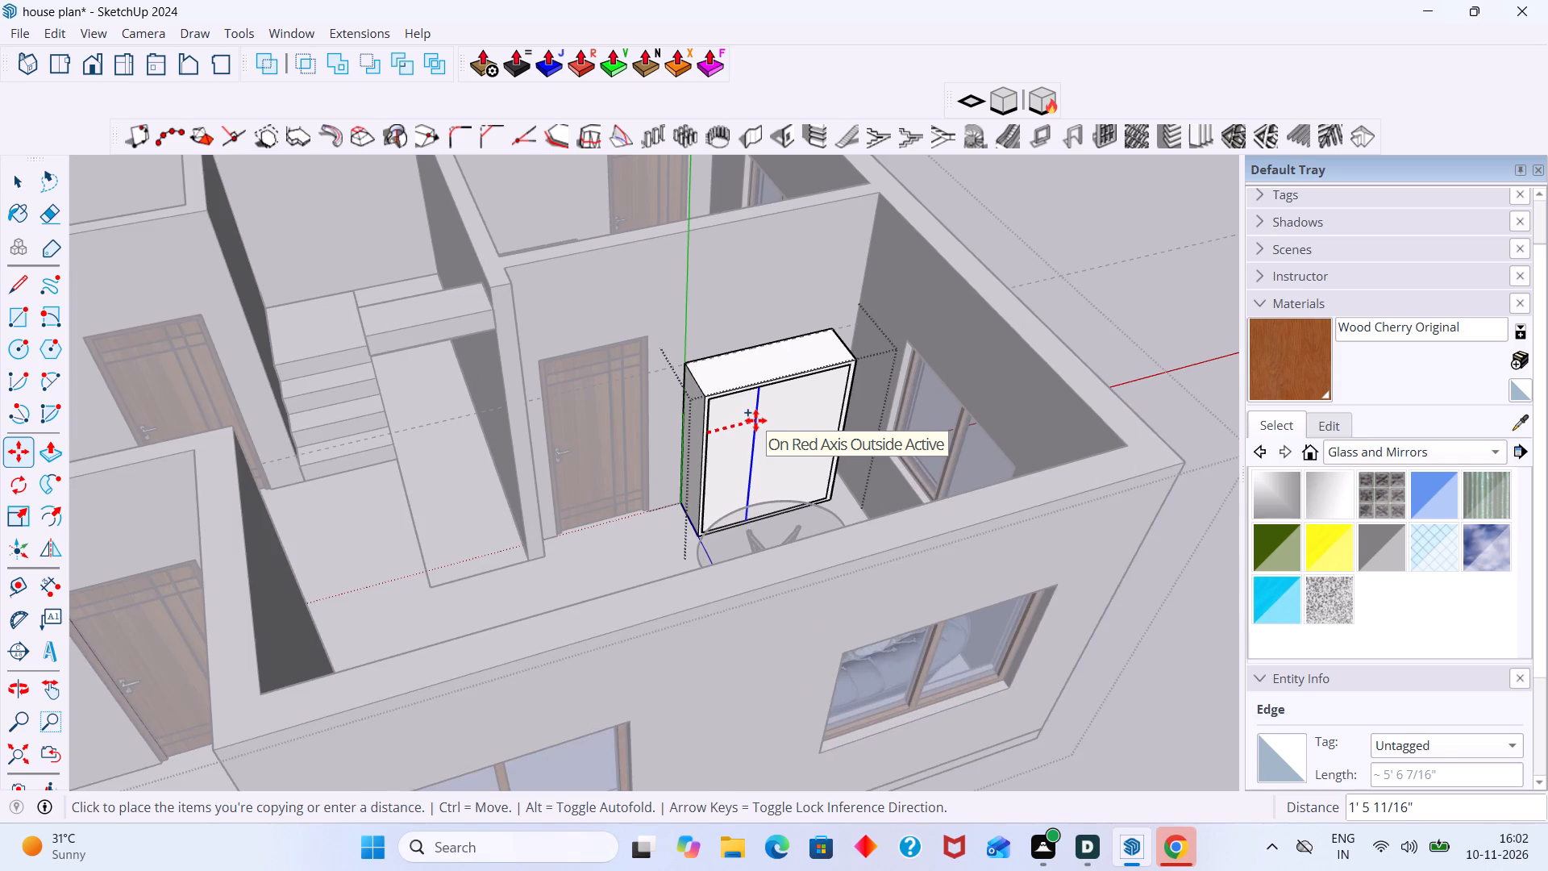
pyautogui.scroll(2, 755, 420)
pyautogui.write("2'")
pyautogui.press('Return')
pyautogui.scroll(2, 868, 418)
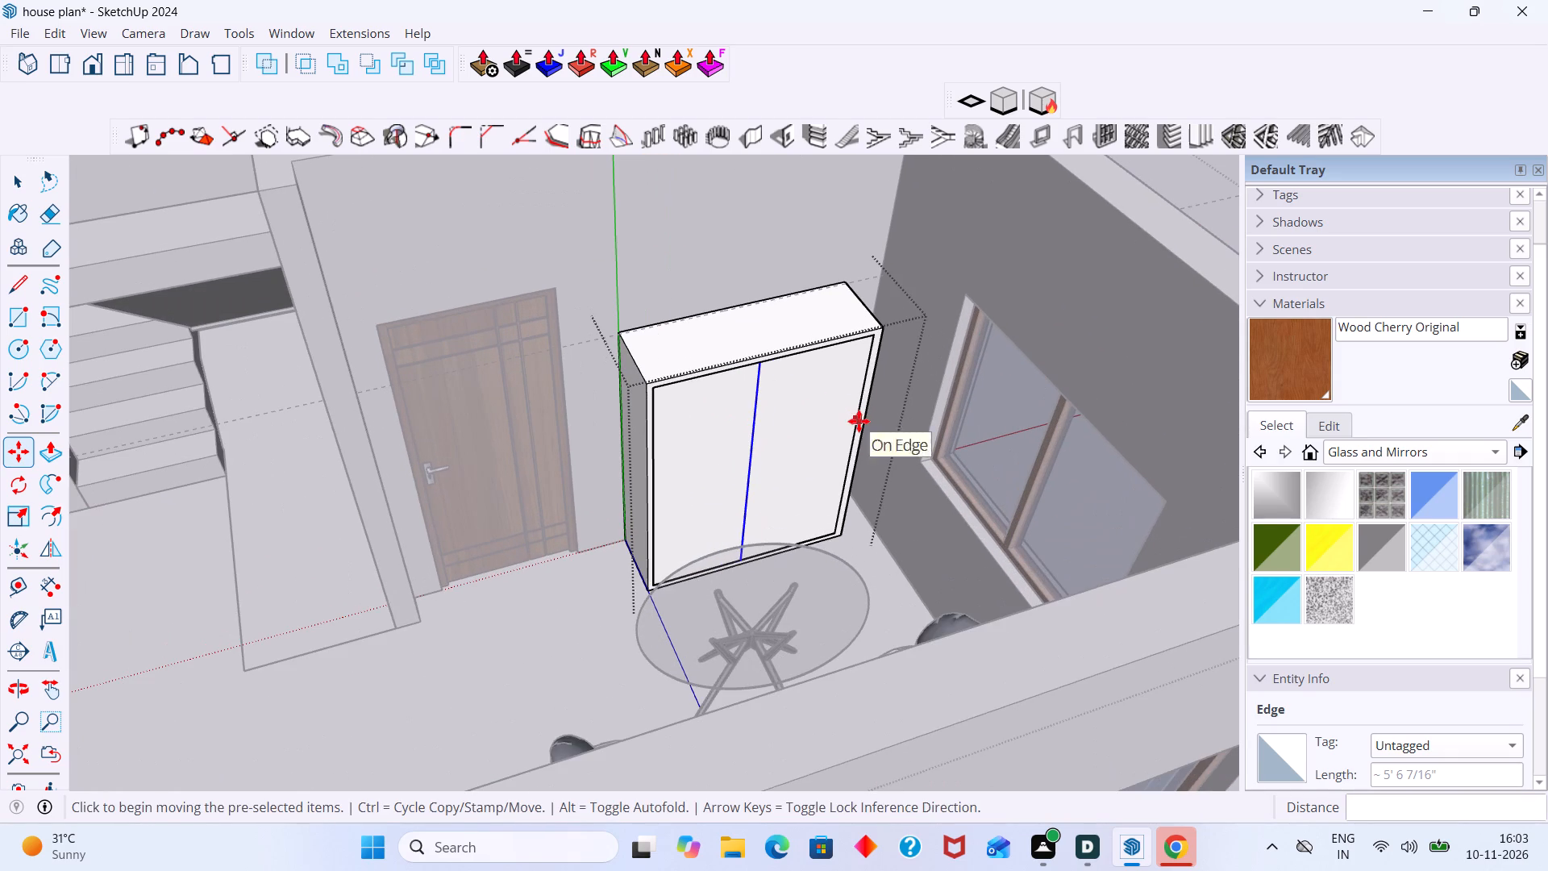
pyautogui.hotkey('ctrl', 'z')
# Copy the front panel's left vertical edge 1.5' inward across the wardrobe front.
pyautogui.scroll(5, 663, 456)
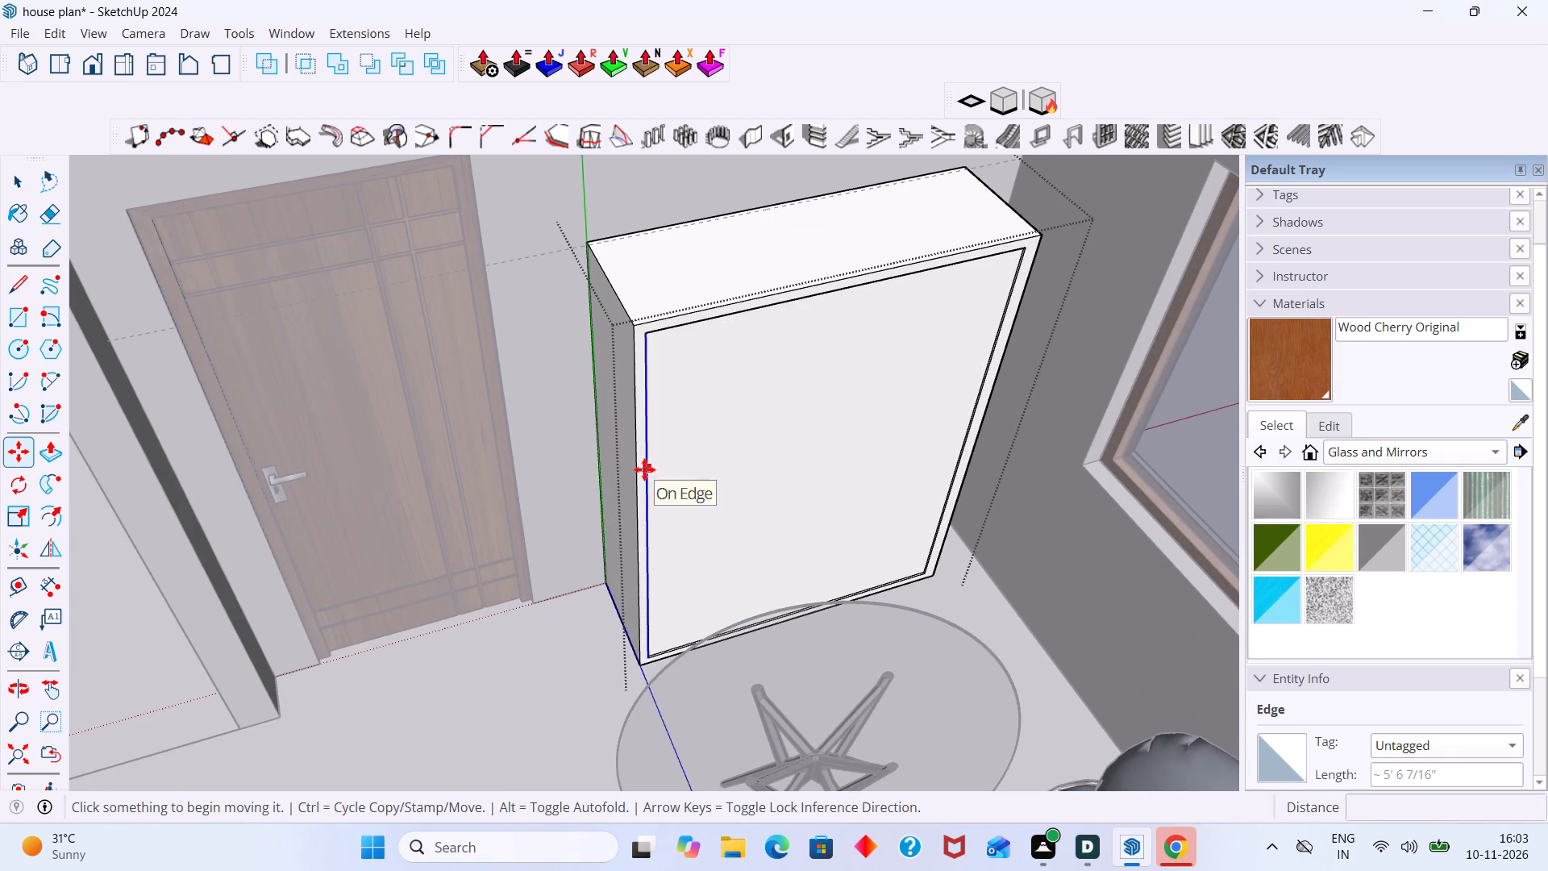
pyautogui.click(644, 469)
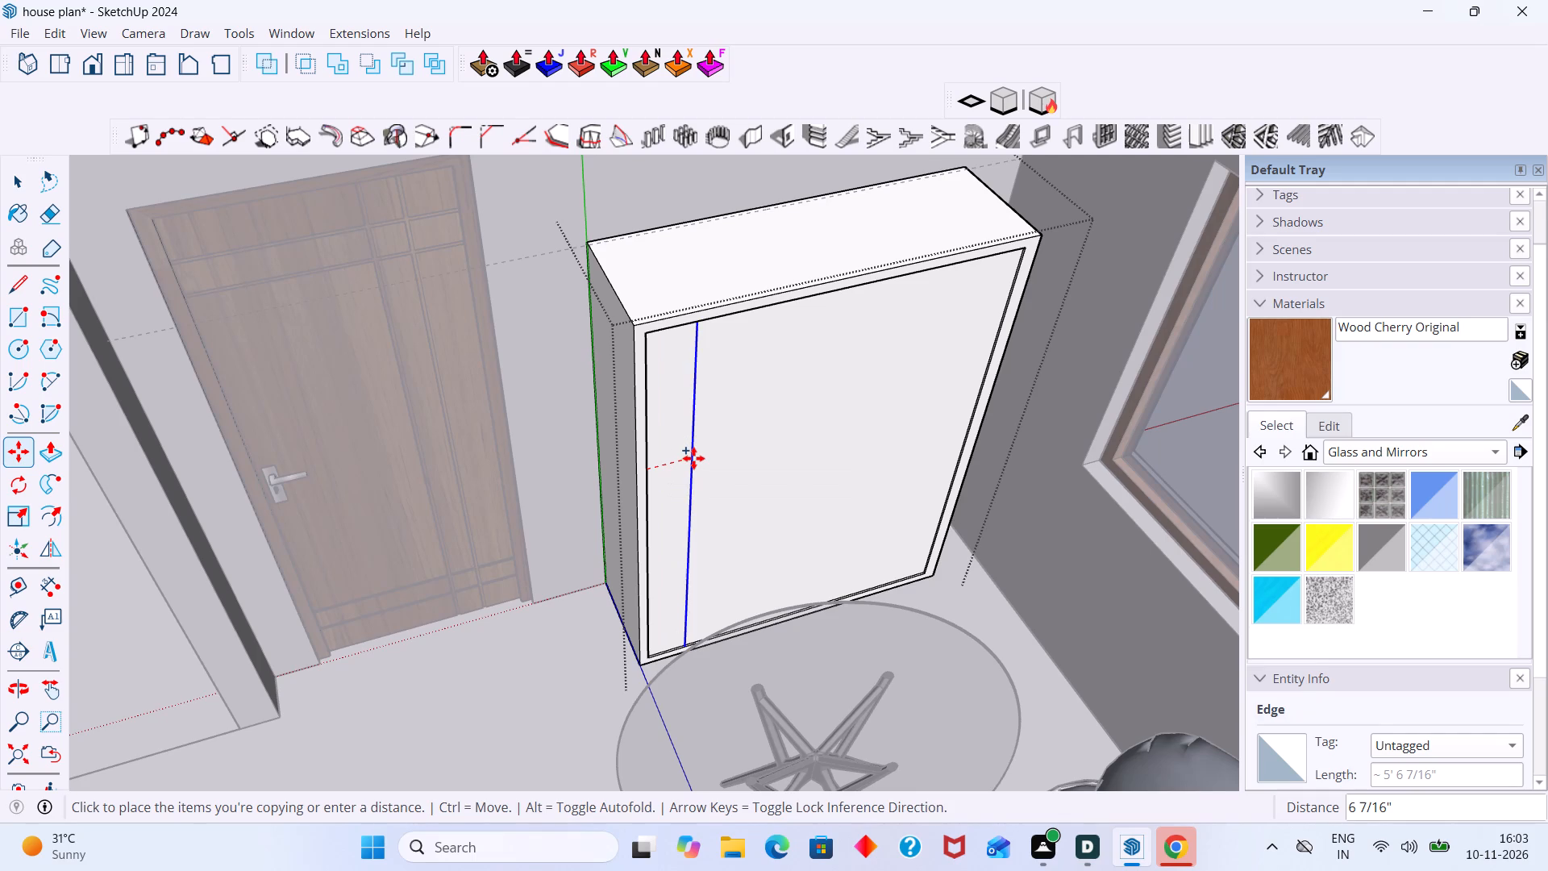
pyautogui.write("1.5'")
pyautogui.press('Return')
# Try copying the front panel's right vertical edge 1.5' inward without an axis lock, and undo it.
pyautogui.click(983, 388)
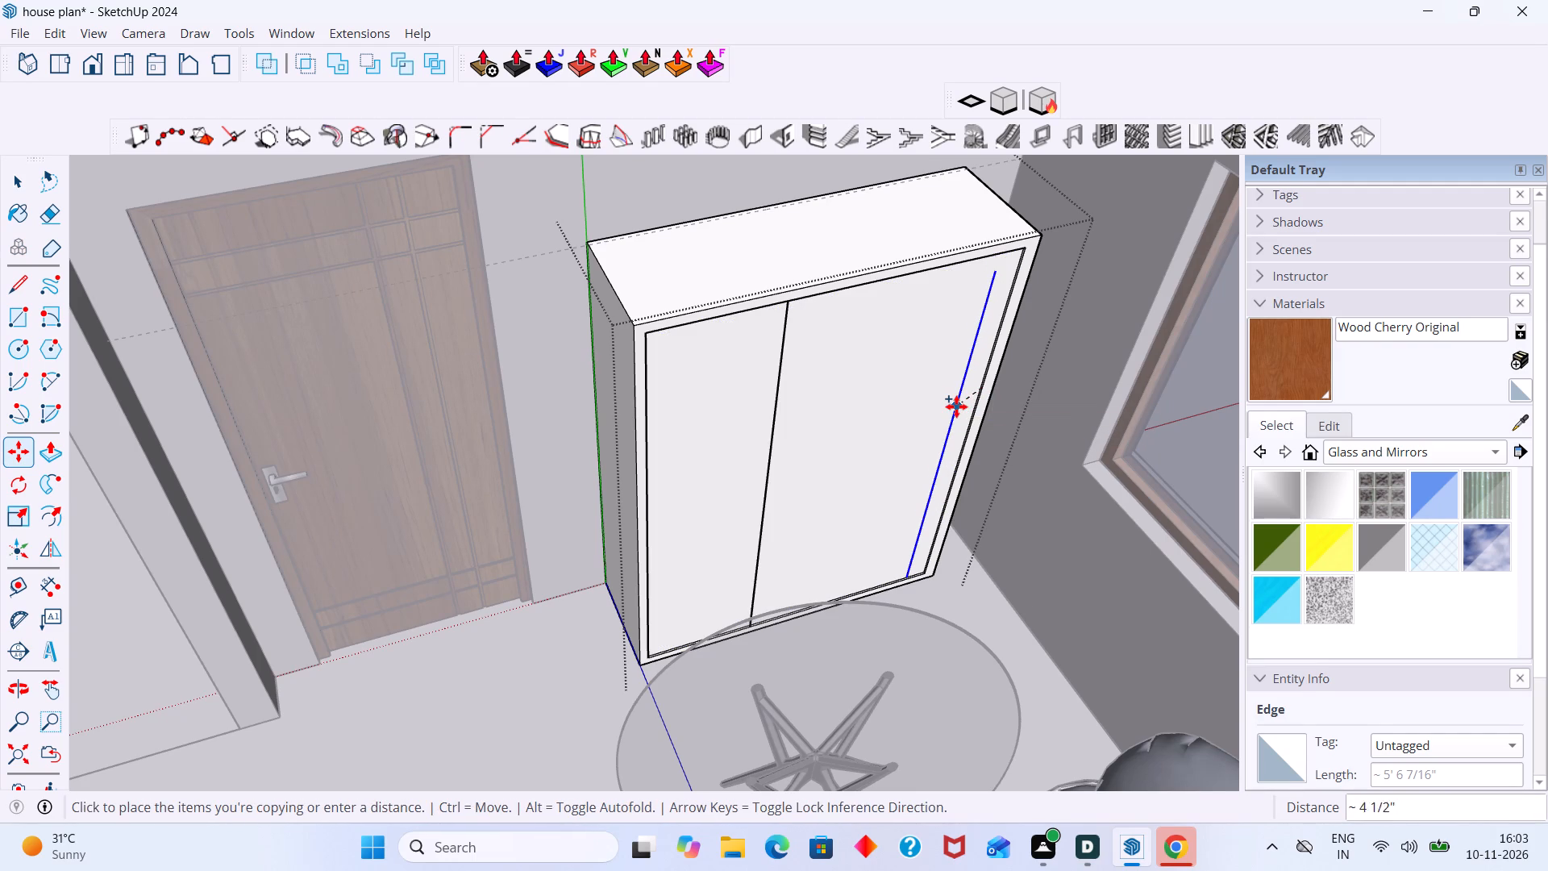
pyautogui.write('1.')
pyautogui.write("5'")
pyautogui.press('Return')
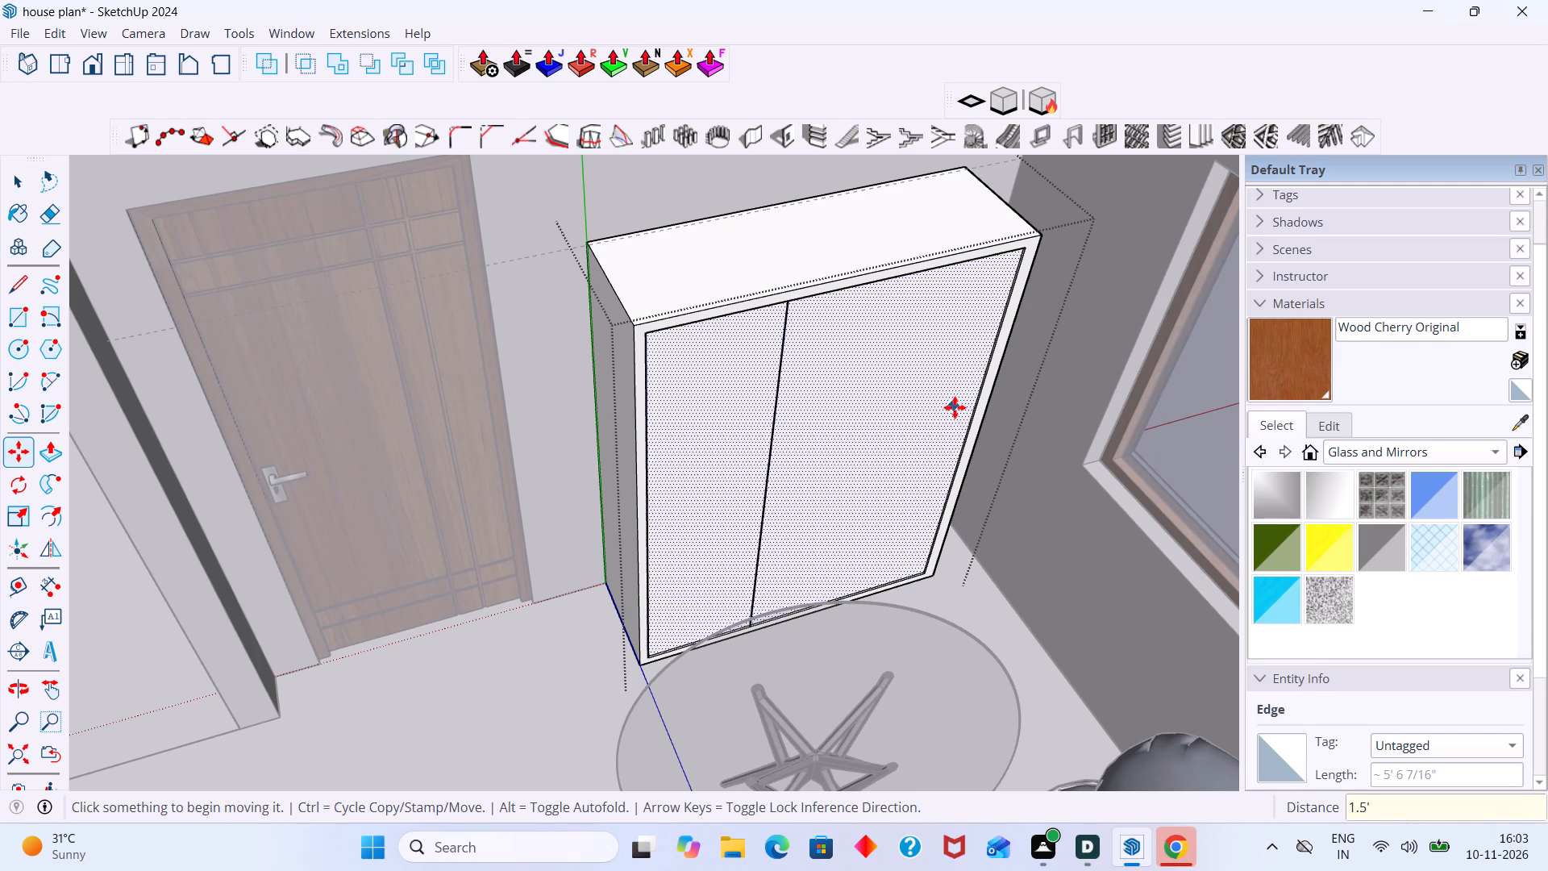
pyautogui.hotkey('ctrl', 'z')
# Copy the front panel's right vertical edge 1.5' inward along the red axis and leave the Move tool.
pyautogui.click(974, 394)
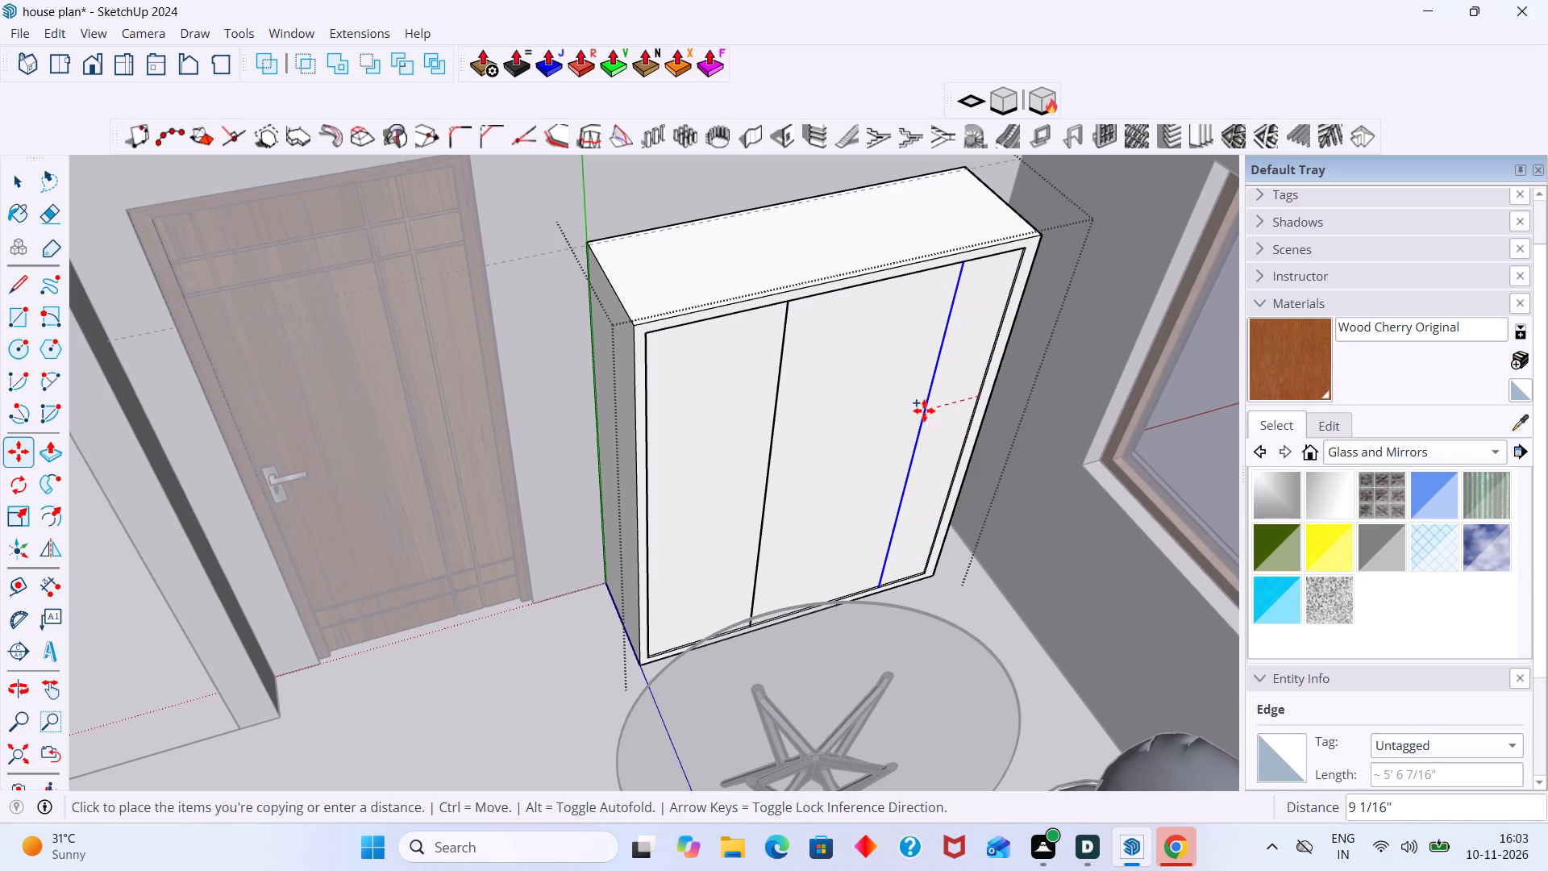
pyautogui.press('Right')
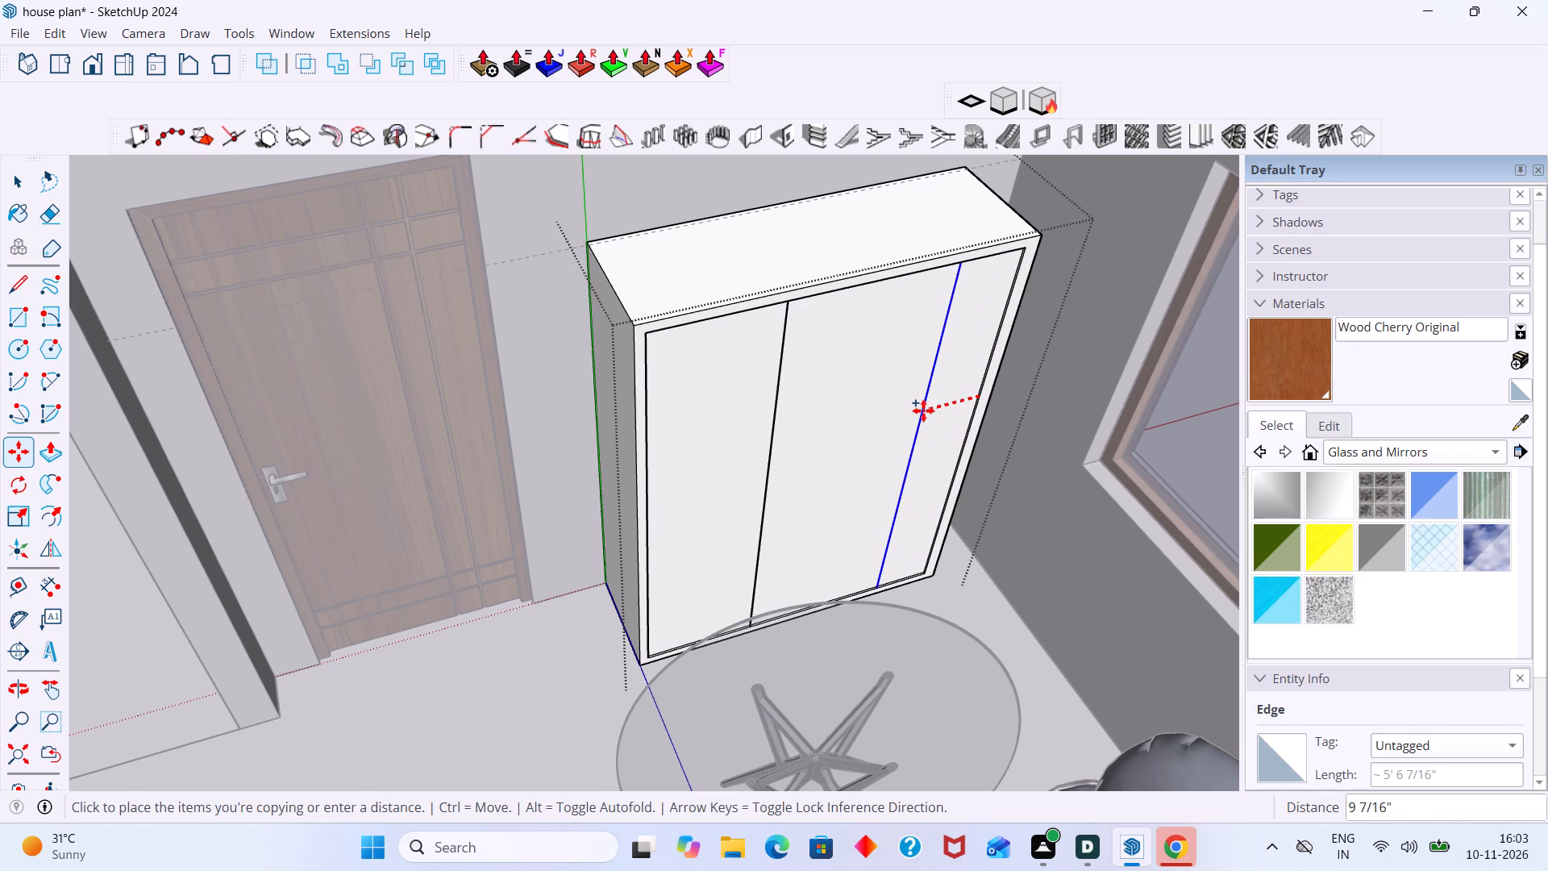
pyautogui.write('1.5')
pyautogui.press("'")
pyautogui.press('Return')
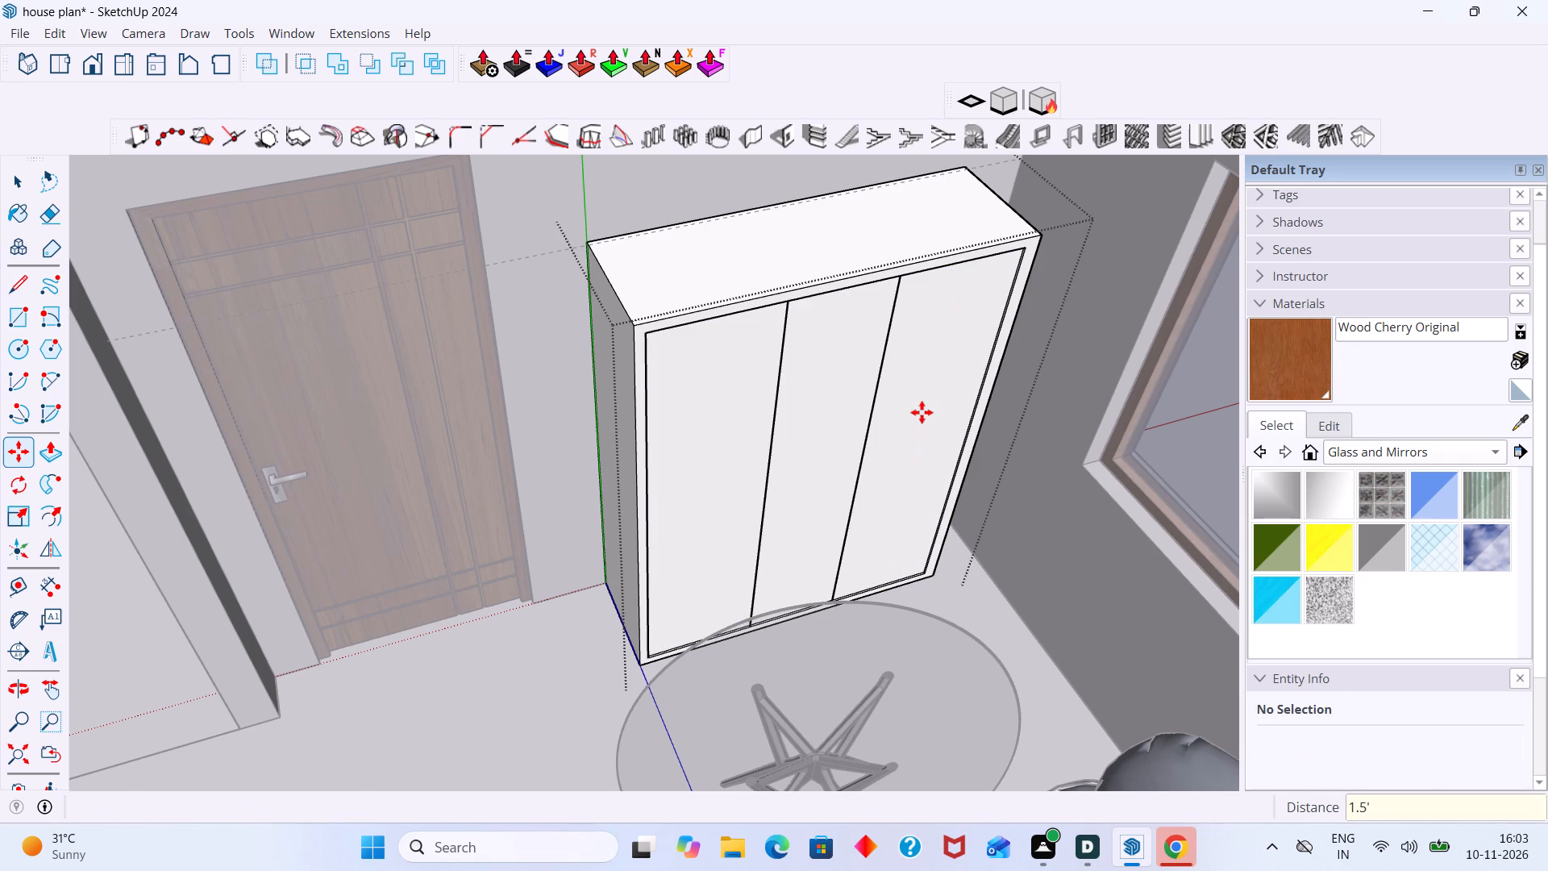
pyautogui.press('space')
# Examine the divided wardrobe front from above and up close.
pyautogui.scroll(-3, 906, 410)
pyautogui.moveTo(894, 410); pyautogui.dragTo(822, 302, button='middle')
pyautogui.moveTo(814, 327); pyautogui.dragTo(801, 456, button='middle')
pyautogui.scroll(-7, 801, 443)
pyautogui.moveTo(797, 430); pyautogui.dragTo(829, 652, button='middle')
pyautogui.moveTo(800, 477); pyautogui.dragTo(817, 578, button='middle')
pyautogui.keyDown('shift'); pyautogui.moveTo(771, 335); pyautogui.dragTo(772, 448, button='middle'); pyautogui.keyUp('shift')
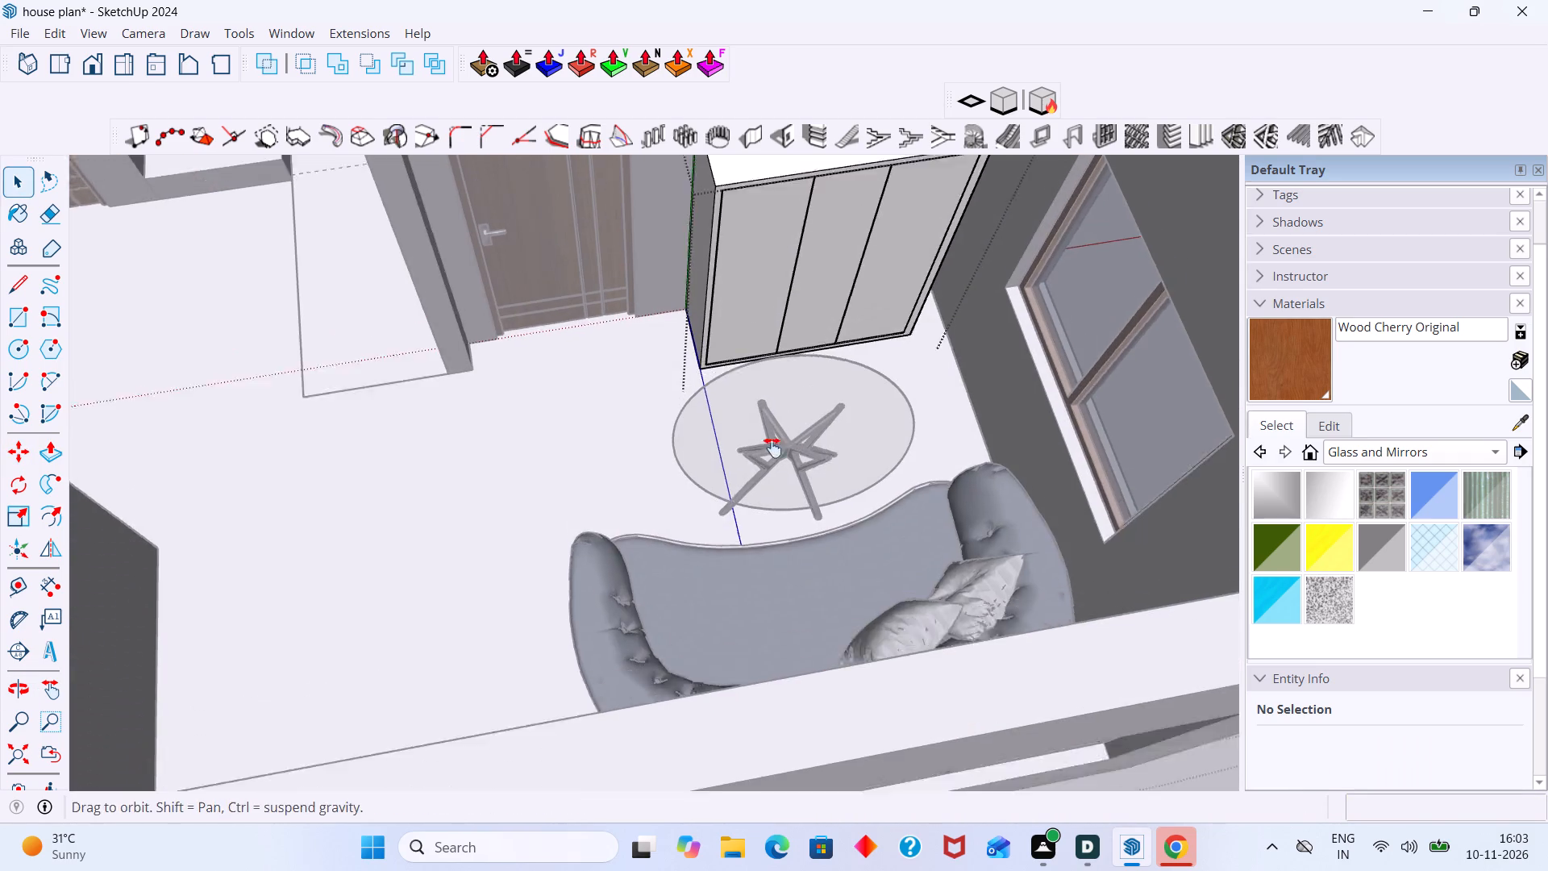
pyautogui.keyDown('shift'); pyautogui.moveTo(772, 448); pyautogui.dragTo(774, 494, button='middle'); pyautogui.keyUp('shift')
pyautogui.moveTo(803, 427); pyautogui.dragTo(801, 375, button='middle')
pyautogui.scroll(6, 812, 352)
pyautogui.moveTo(799, 370); pyautogui.dragTo(754, 344, button='middle')
pyautogui.scroll(3, 767, 349)
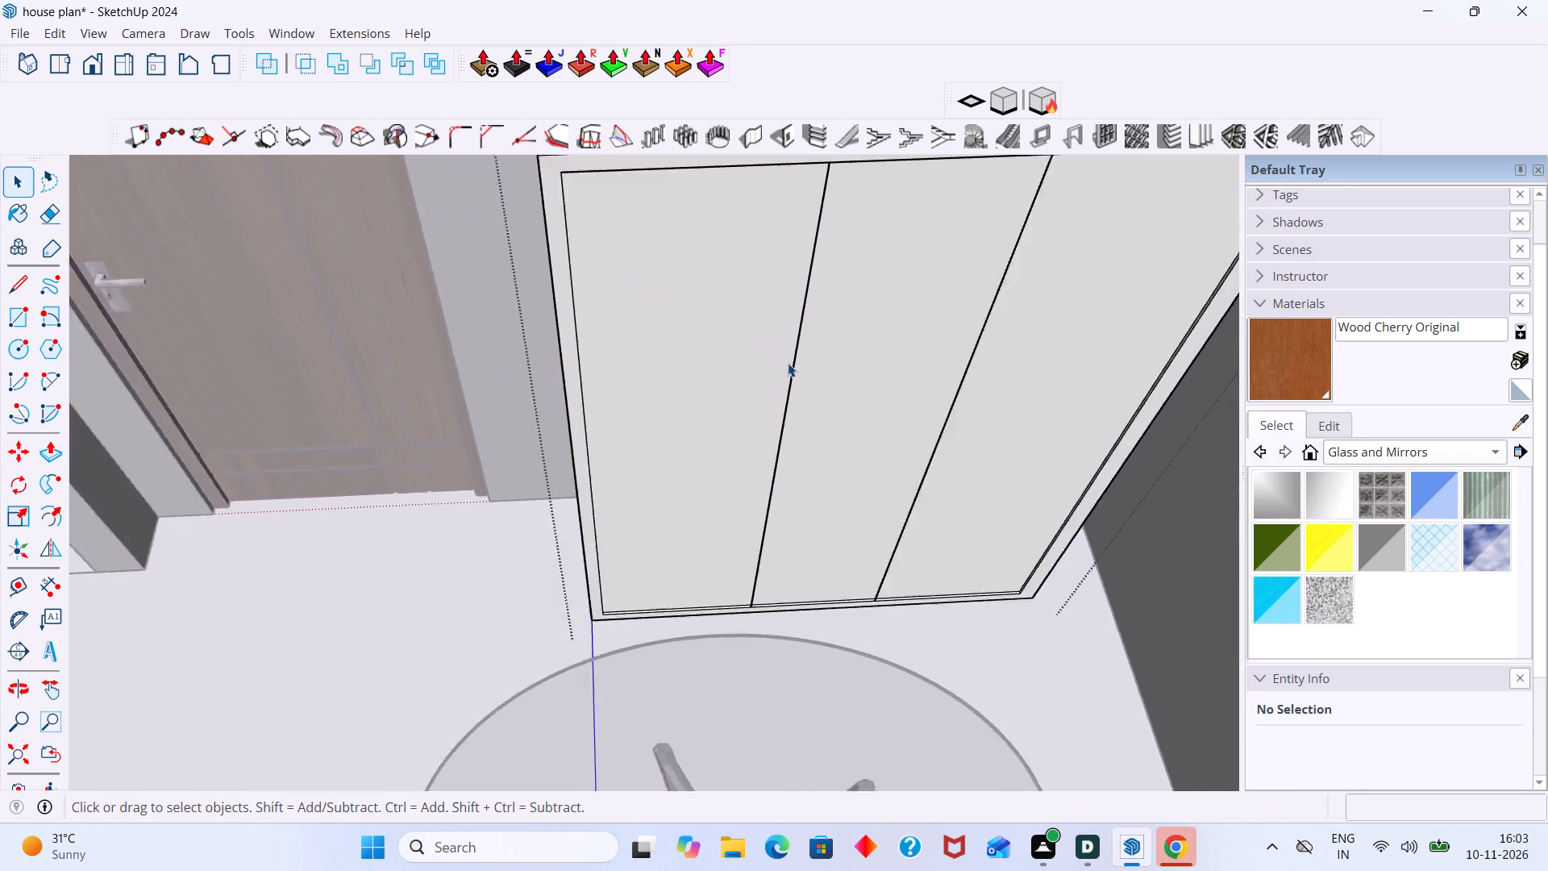
# Undo the two 1.5' divider copies on the wardrobe front.
pyautogui.scroll(5, 788, 363)
pyautogui.hotkey('ctrl', 'z')
pyautogui.hotkey('ctrl', 'z')
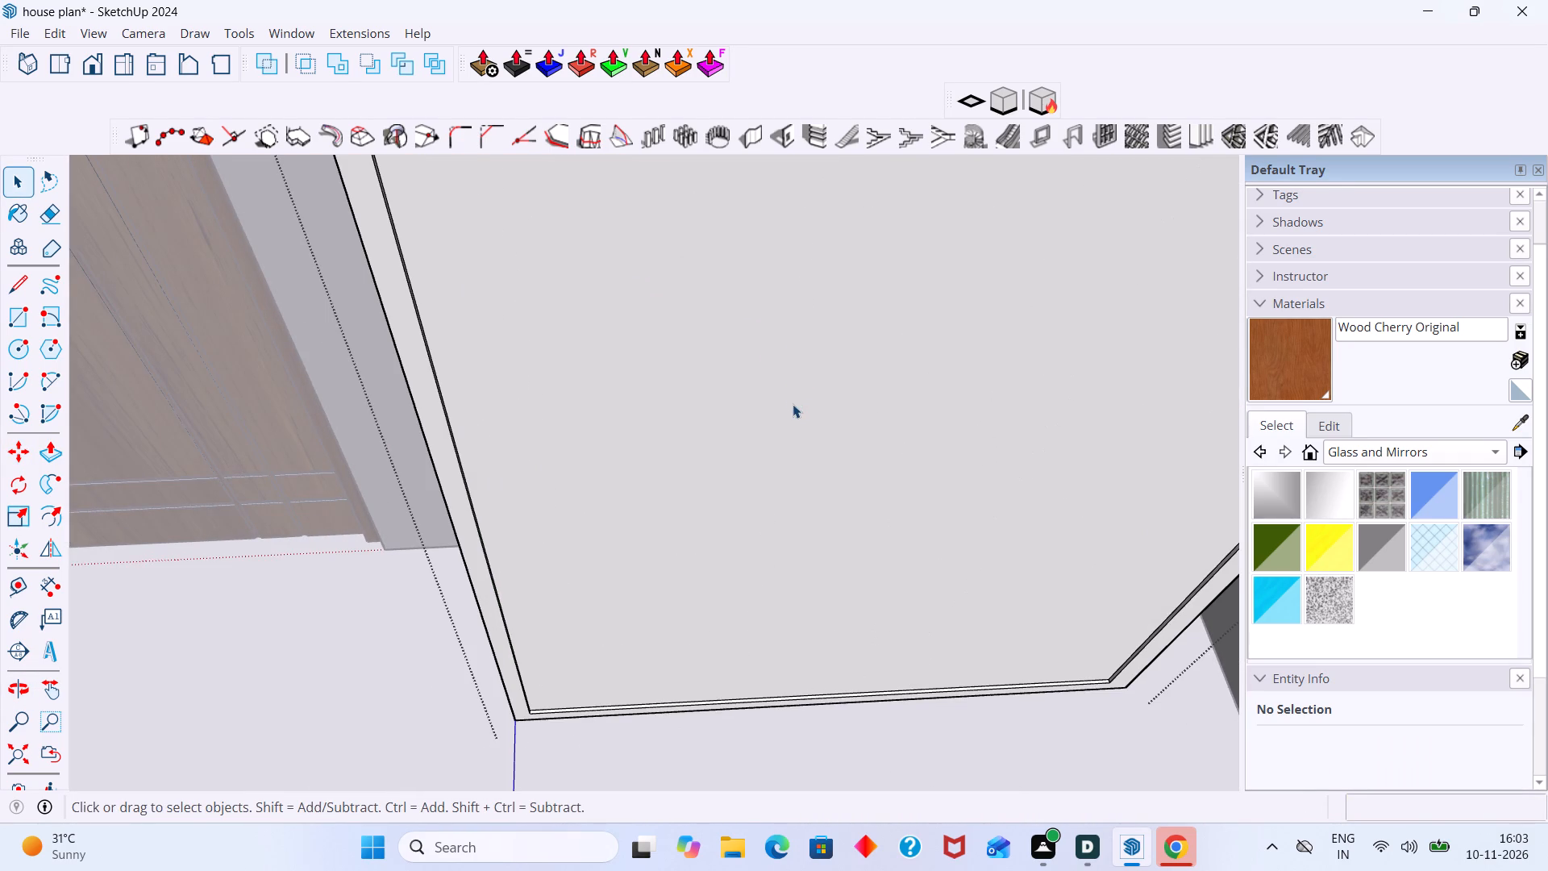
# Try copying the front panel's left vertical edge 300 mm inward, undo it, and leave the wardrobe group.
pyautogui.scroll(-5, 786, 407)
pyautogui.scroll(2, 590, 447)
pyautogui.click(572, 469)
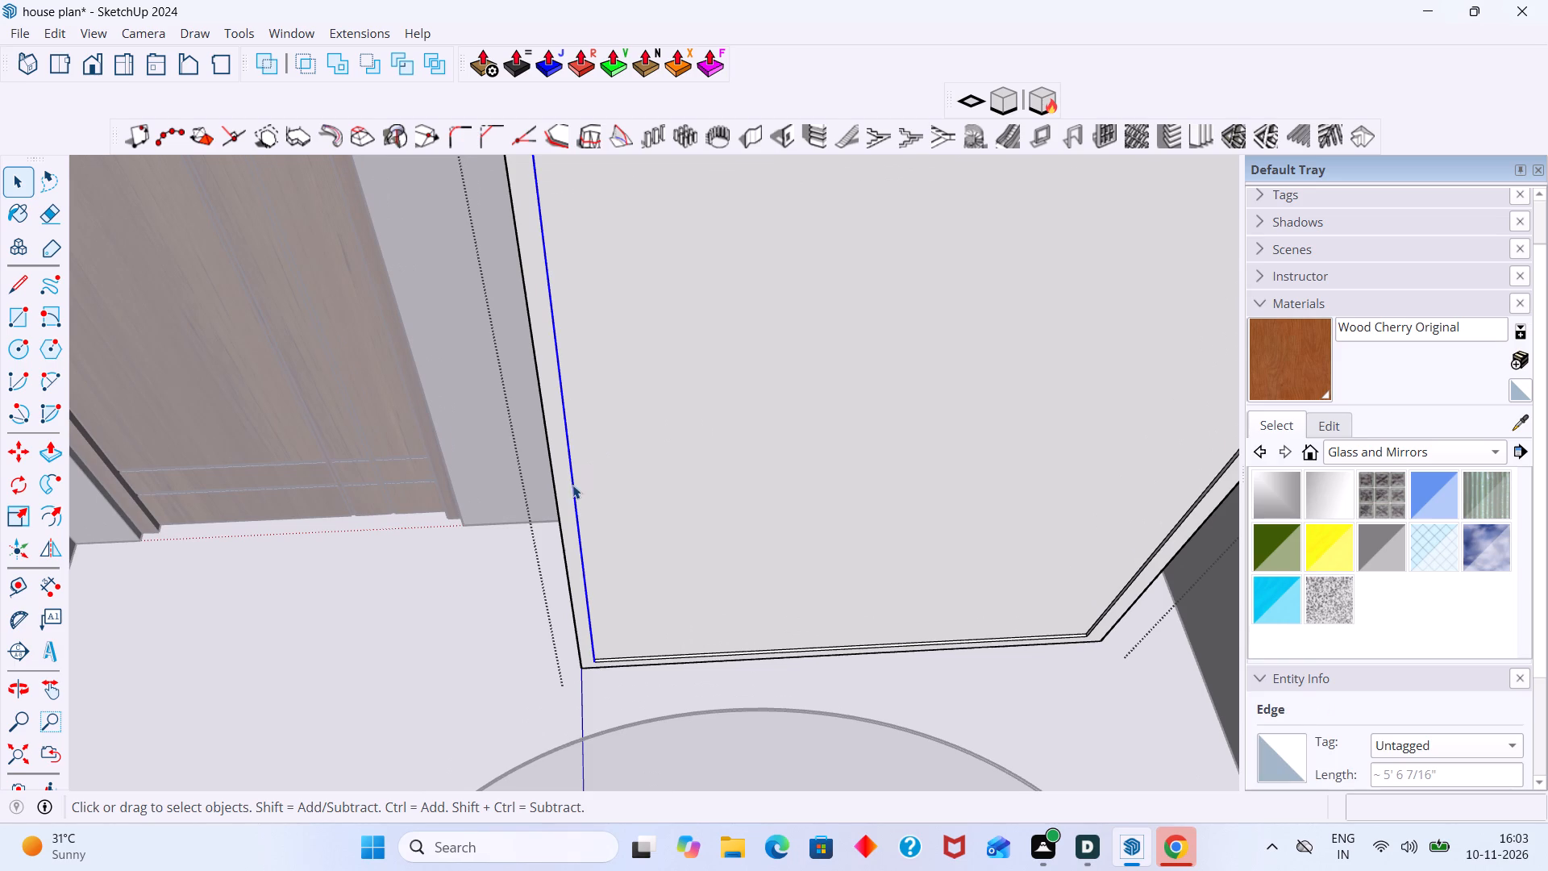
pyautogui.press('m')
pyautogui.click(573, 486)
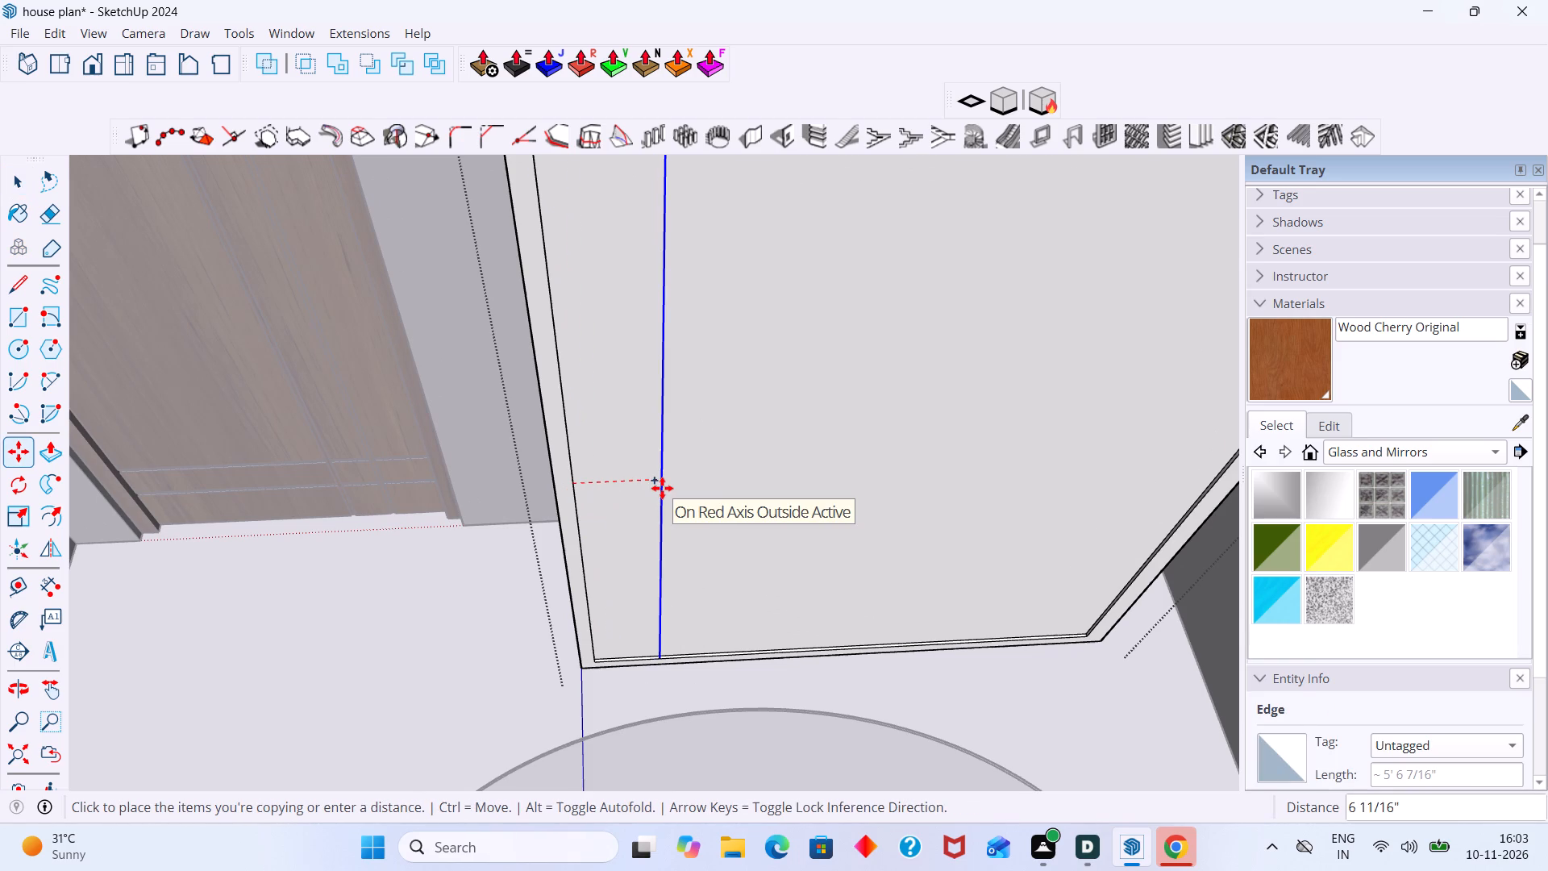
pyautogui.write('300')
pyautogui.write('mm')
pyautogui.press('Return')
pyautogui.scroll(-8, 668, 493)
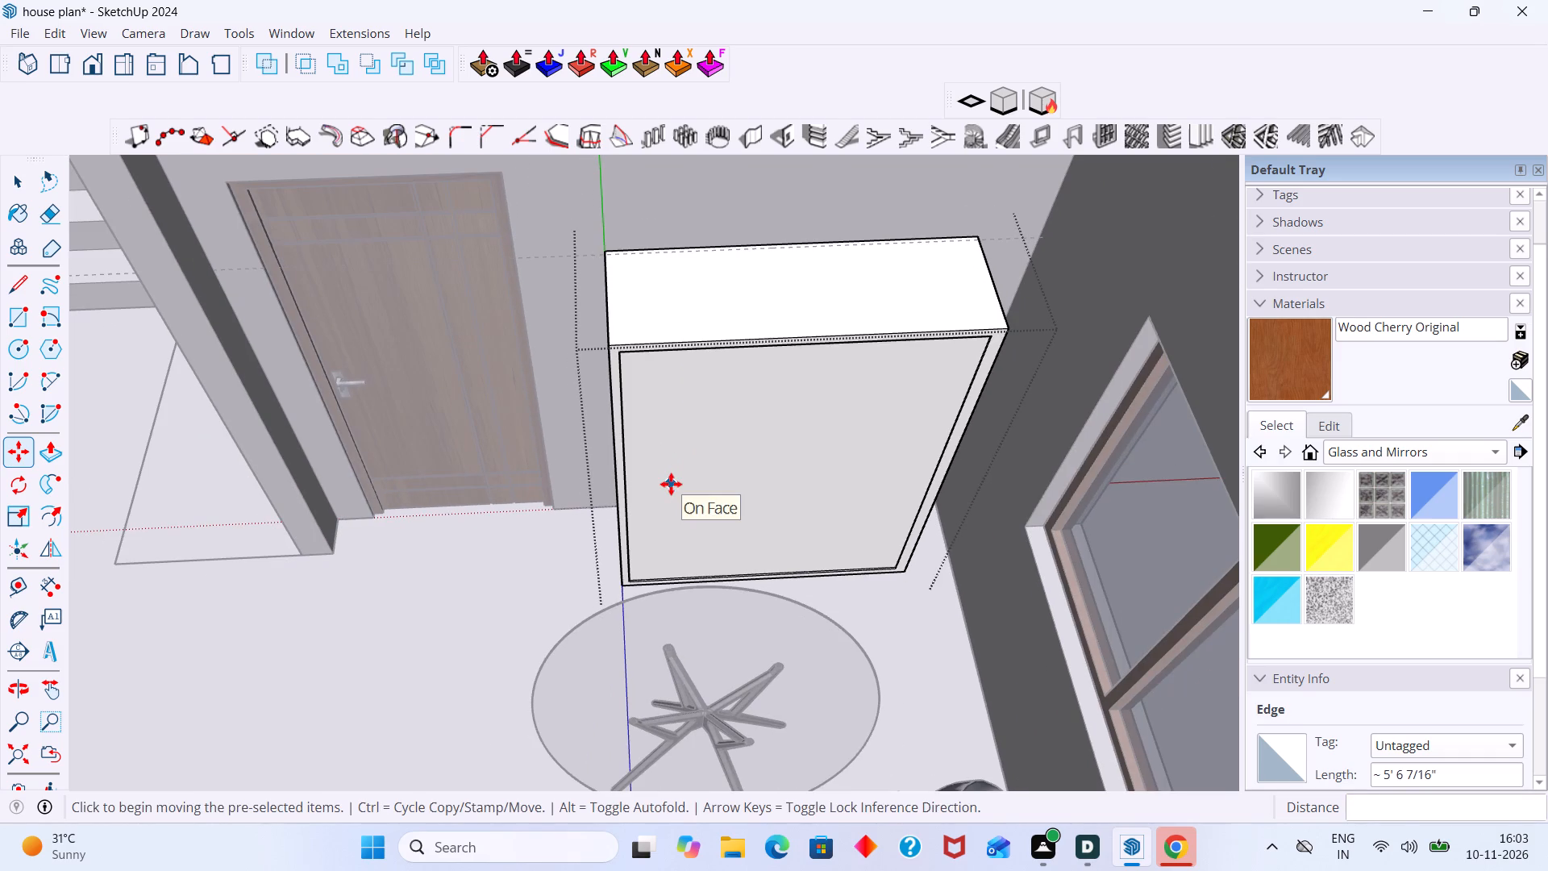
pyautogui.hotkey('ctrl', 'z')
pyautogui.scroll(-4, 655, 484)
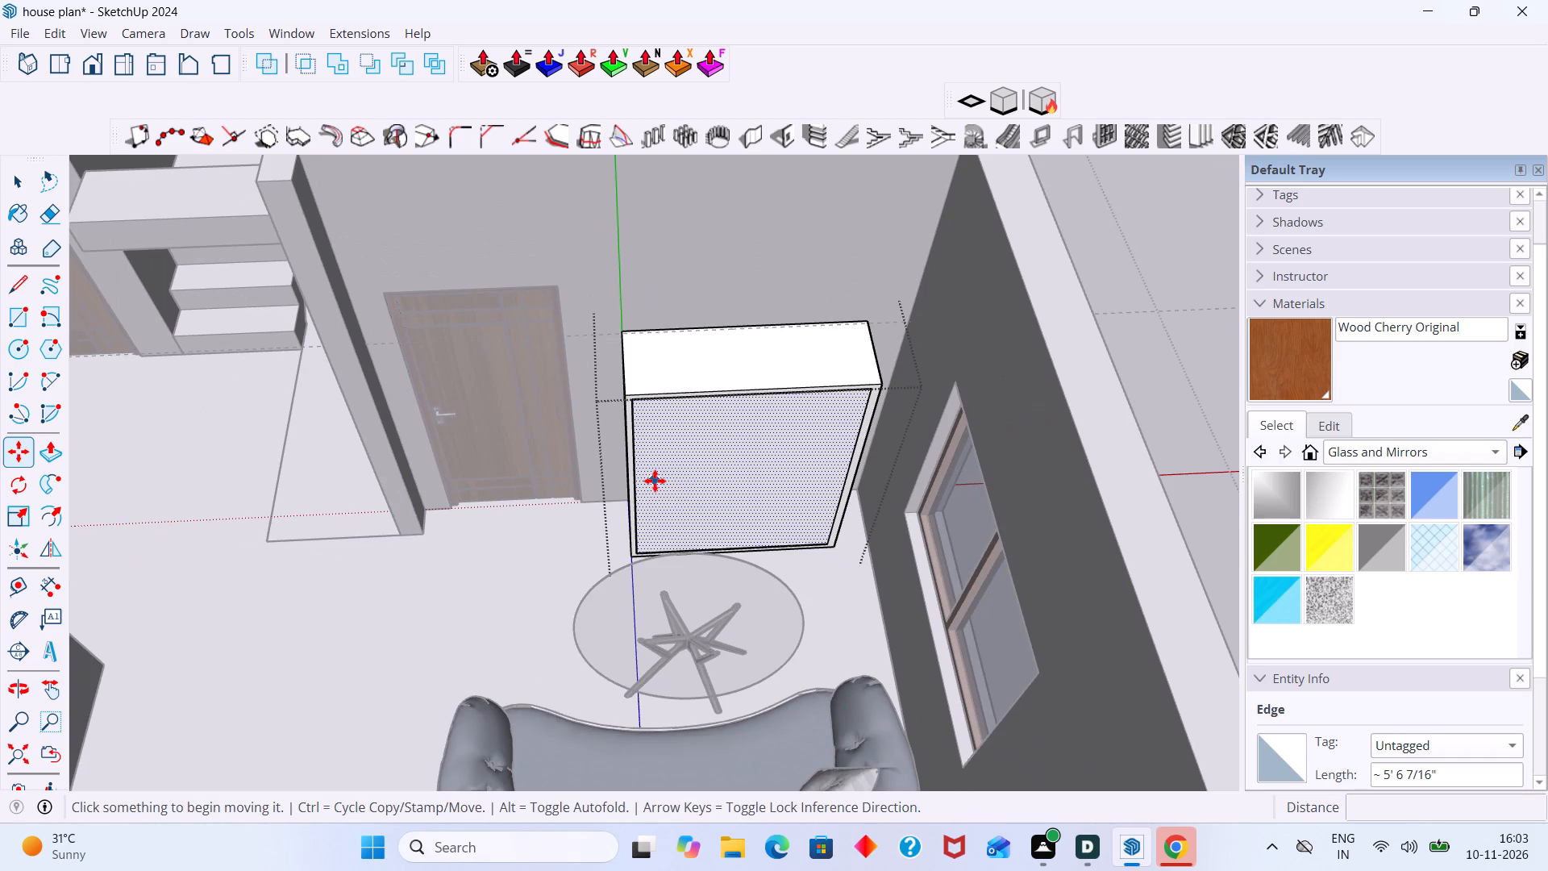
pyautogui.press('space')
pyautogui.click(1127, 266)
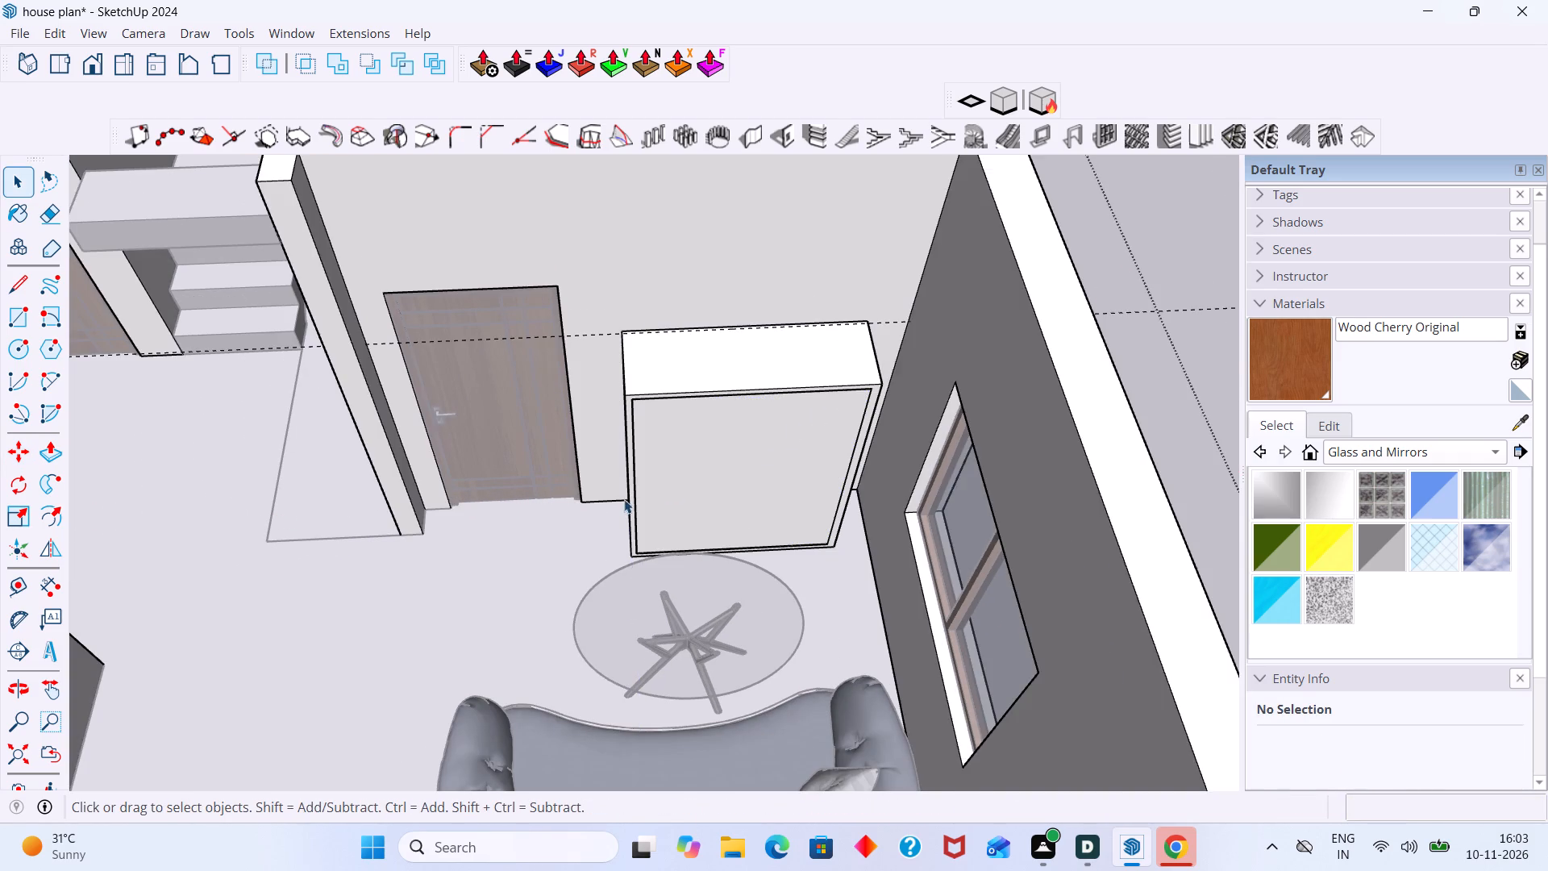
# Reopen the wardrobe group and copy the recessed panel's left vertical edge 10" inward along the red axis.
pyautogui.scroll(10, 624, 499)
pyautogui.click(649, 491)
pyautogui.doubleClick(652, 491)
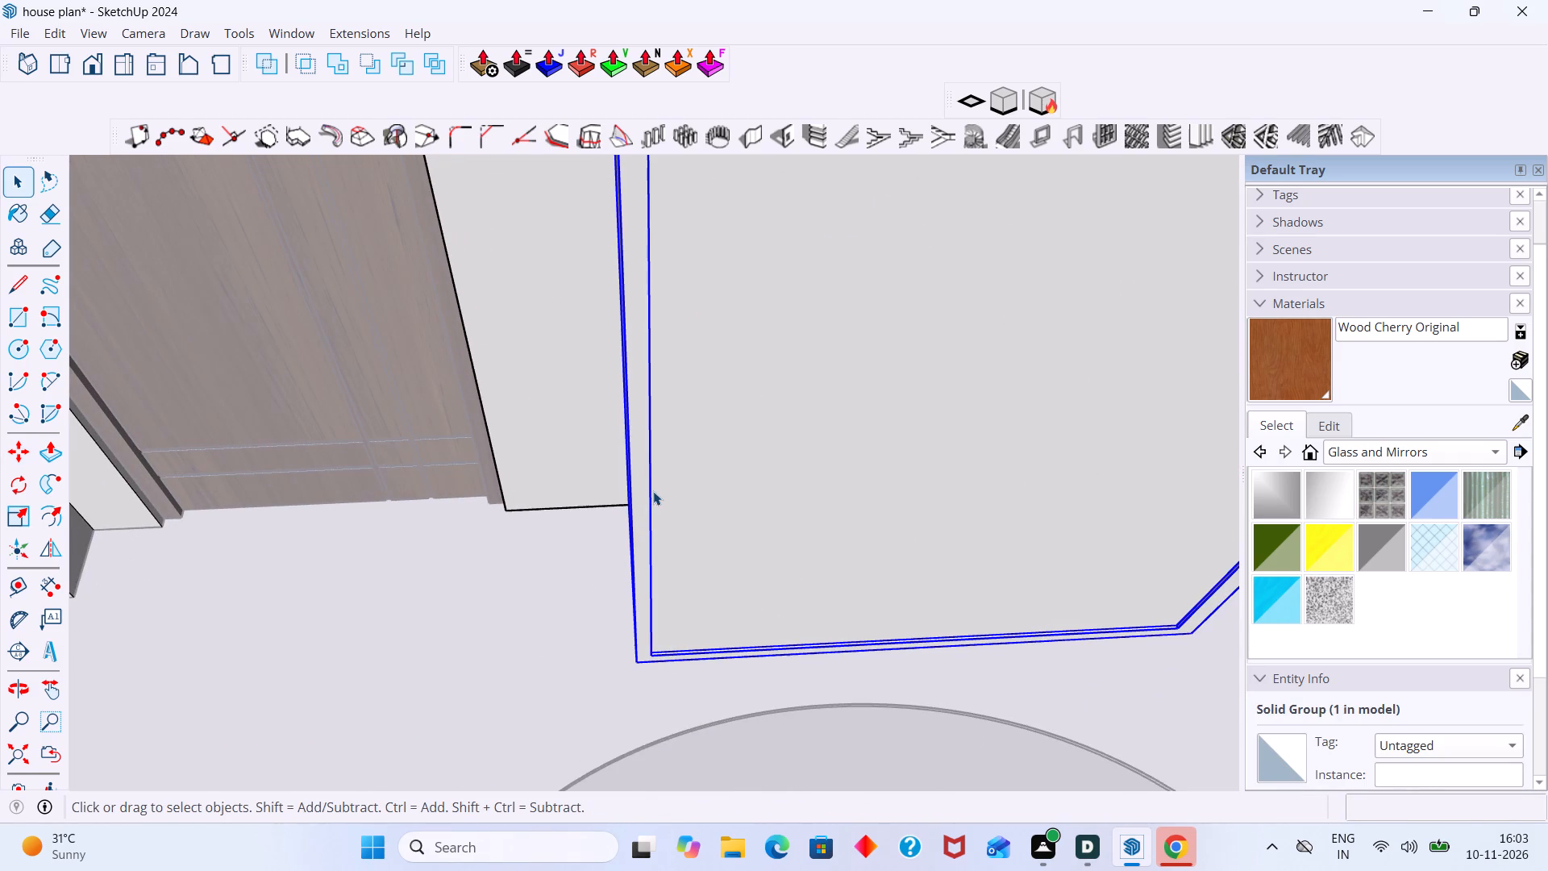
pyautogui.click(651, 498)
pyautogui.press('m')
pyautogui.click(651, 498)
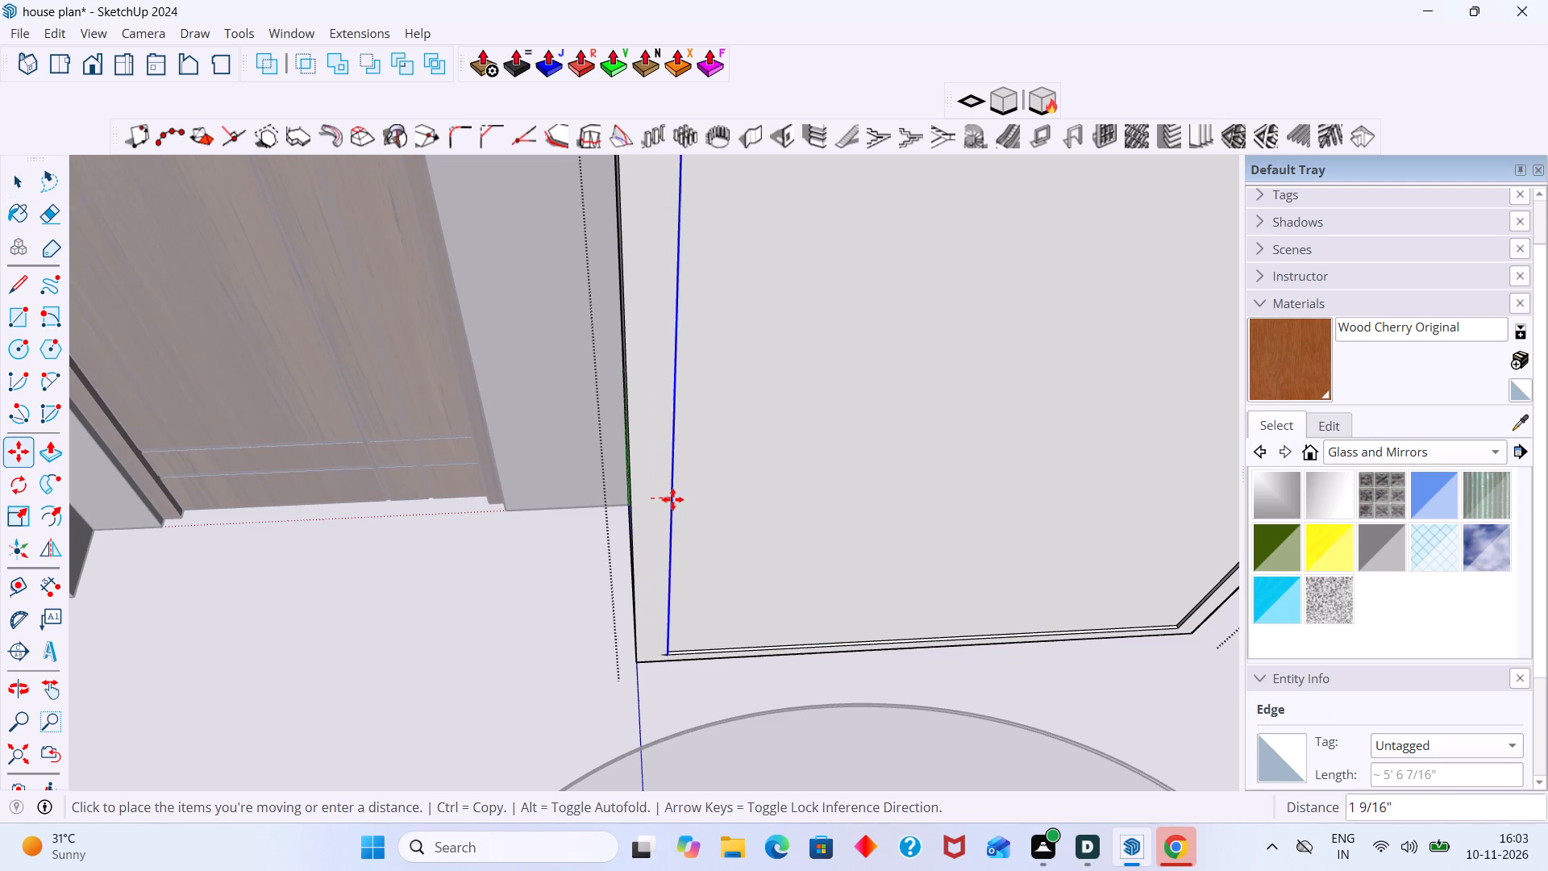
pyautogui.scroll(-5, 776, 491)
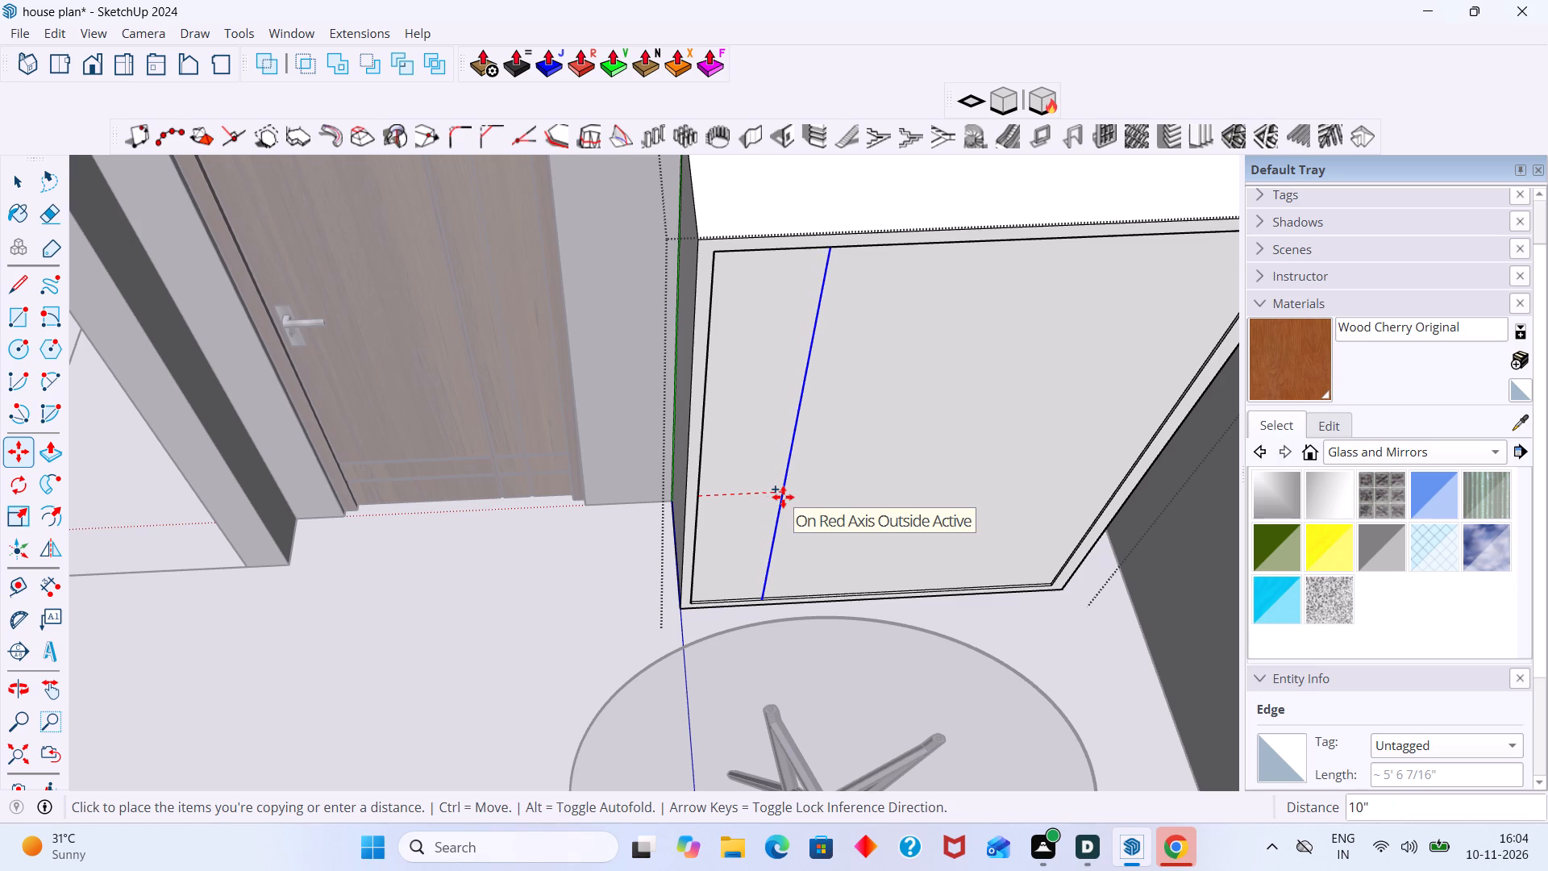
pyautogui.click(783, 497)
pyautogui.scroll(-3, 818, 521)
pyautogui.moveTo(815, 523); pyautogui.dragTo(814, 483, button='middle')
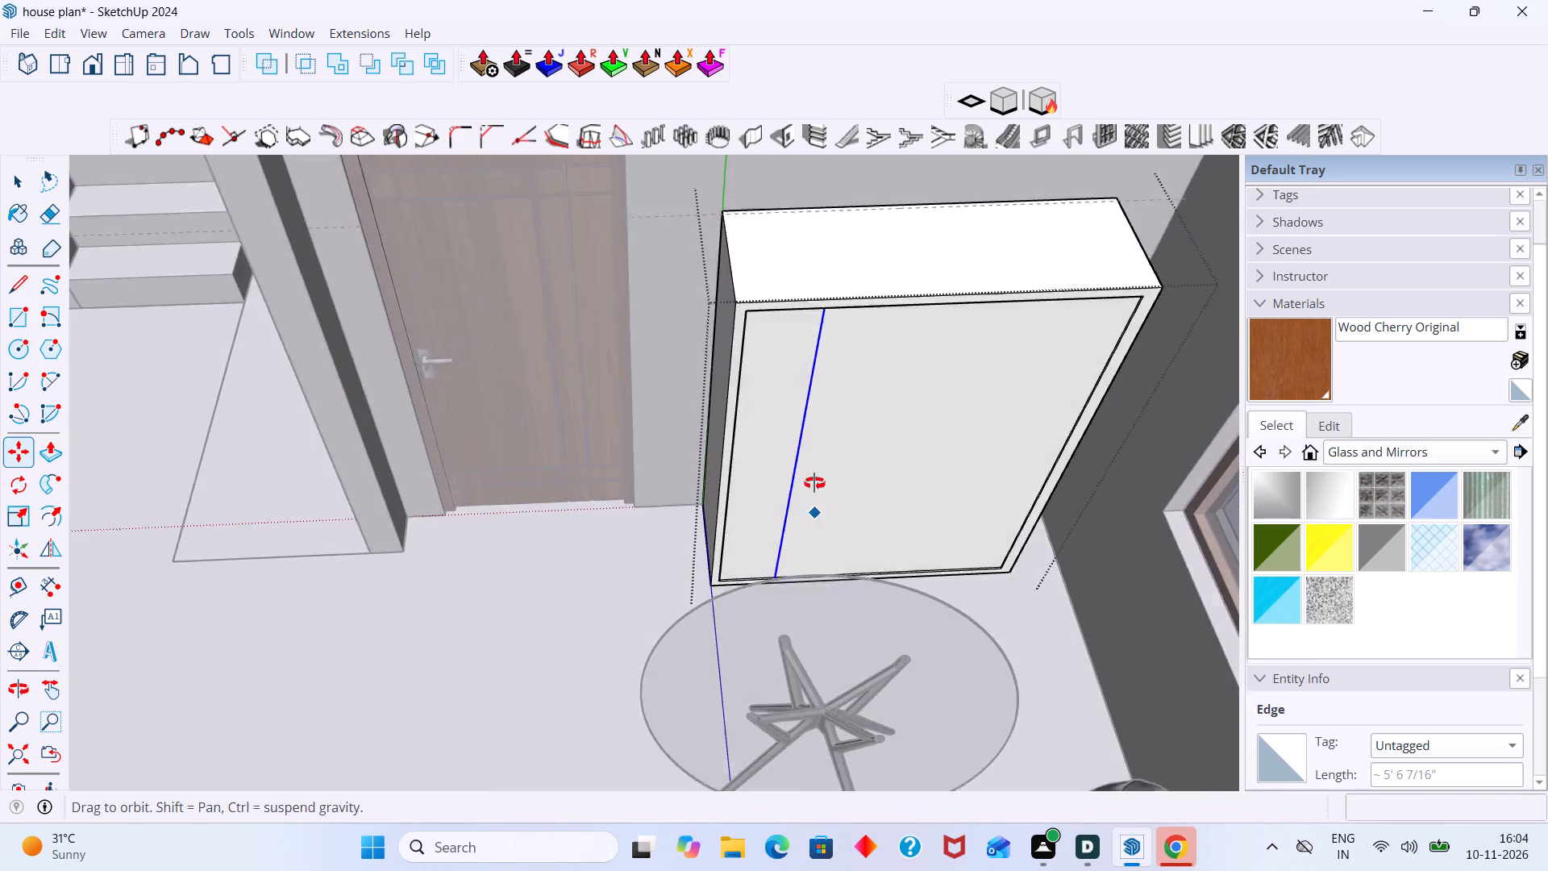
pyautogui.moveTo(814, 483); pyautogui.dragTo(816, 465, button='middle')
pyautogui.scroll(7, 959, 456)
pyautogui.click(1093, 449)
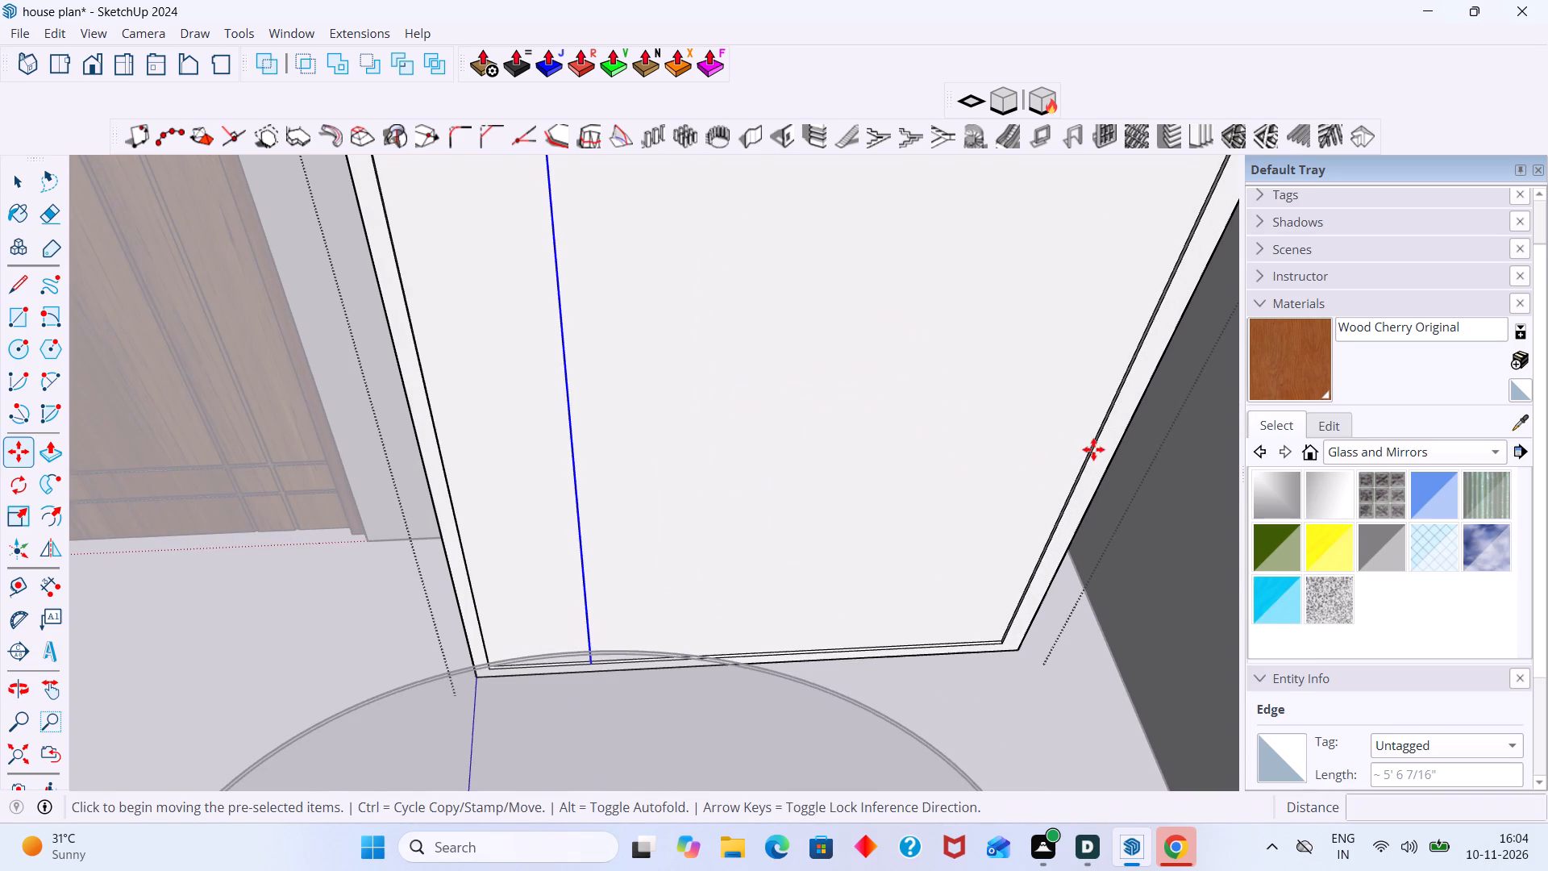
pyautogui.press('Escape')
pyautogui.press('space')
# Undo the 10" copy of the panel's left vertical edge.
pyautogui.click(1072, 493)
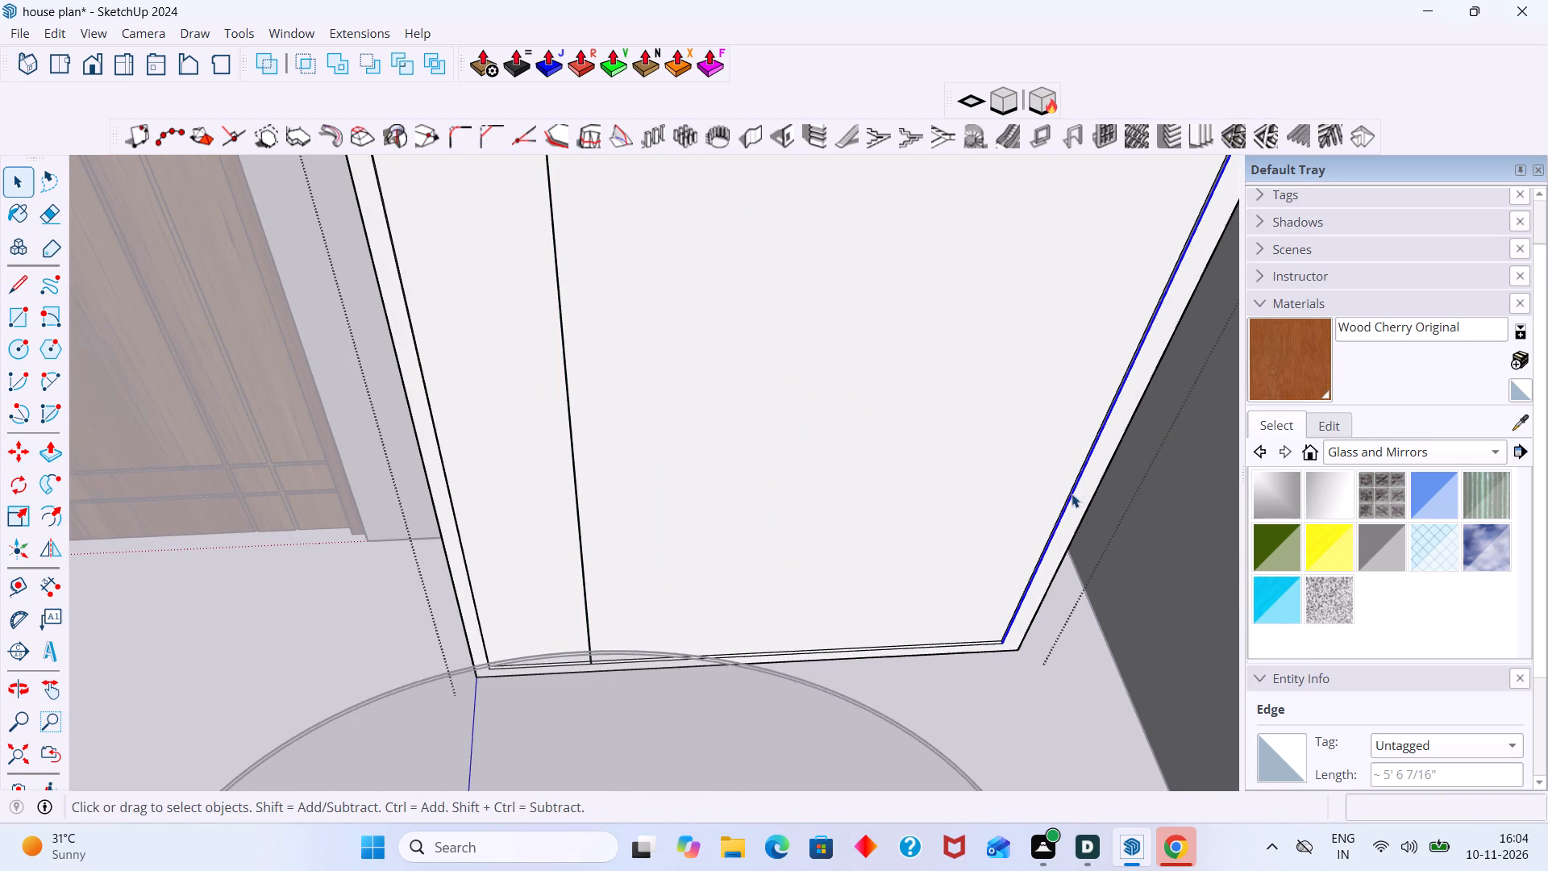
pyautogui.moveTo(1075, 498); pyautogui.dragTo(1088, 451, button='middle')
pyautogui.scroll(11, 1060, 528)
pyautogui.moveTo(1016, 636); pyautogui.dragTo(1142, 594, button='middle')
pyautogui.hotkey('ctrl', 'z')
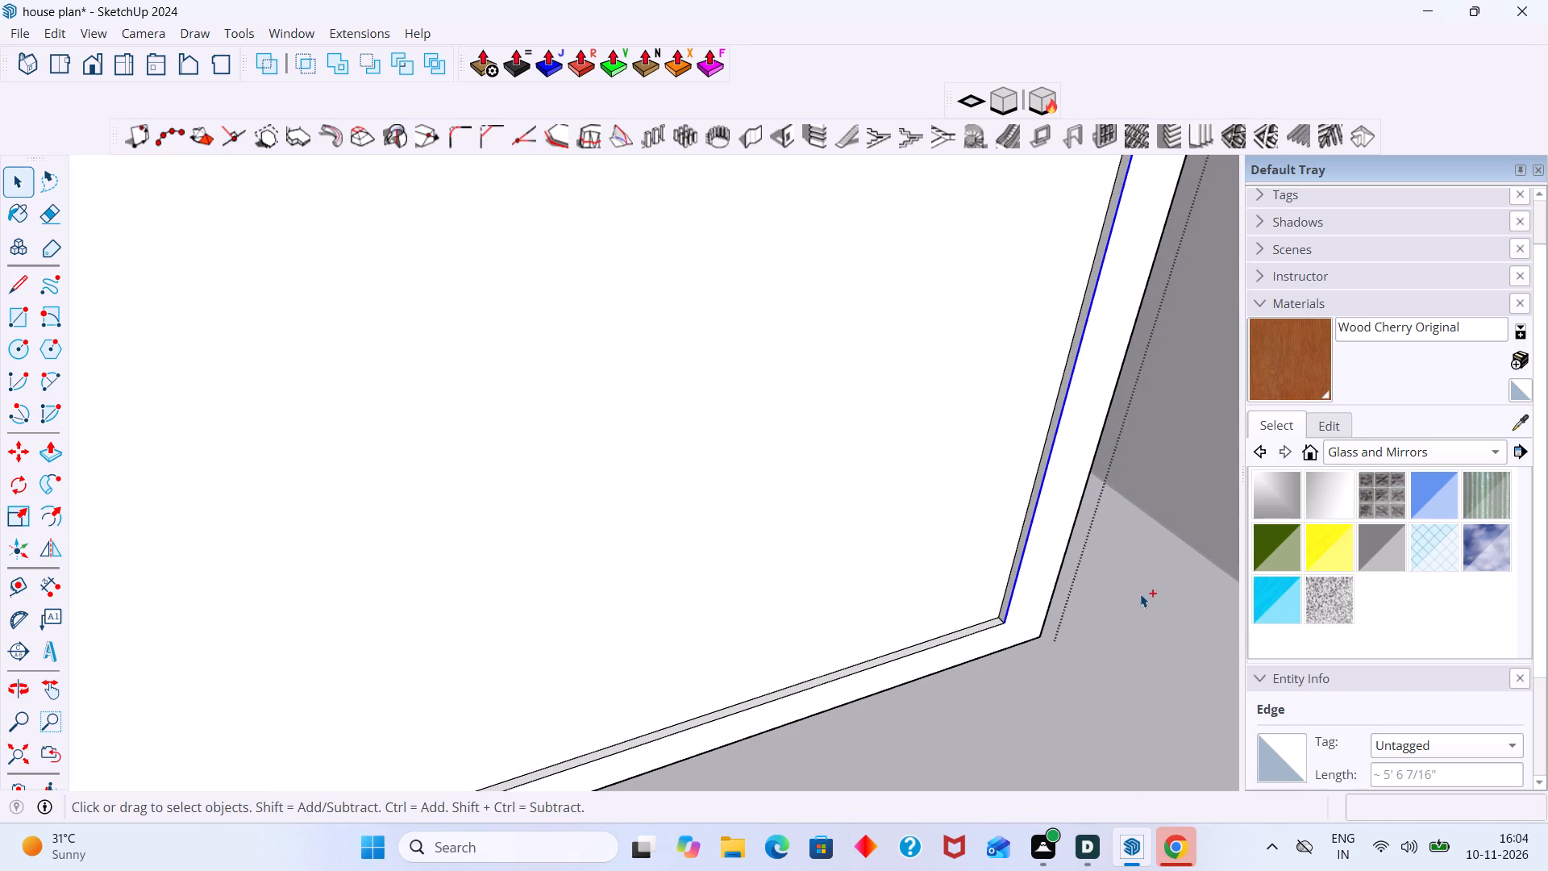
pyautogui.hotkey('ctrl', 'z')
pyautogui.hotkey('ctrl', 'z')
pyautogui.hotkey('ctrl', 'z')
# Undo the recess of the wardrobe's inner front panel, back to the flat framed outline.
pyautogui.scroll(-2, 999, 629)
pyautogui.moveTo(973, 615); pyautogui.dragTo(809, 594, button='middle')
pyautogui.scroll(-4, 828, 588)
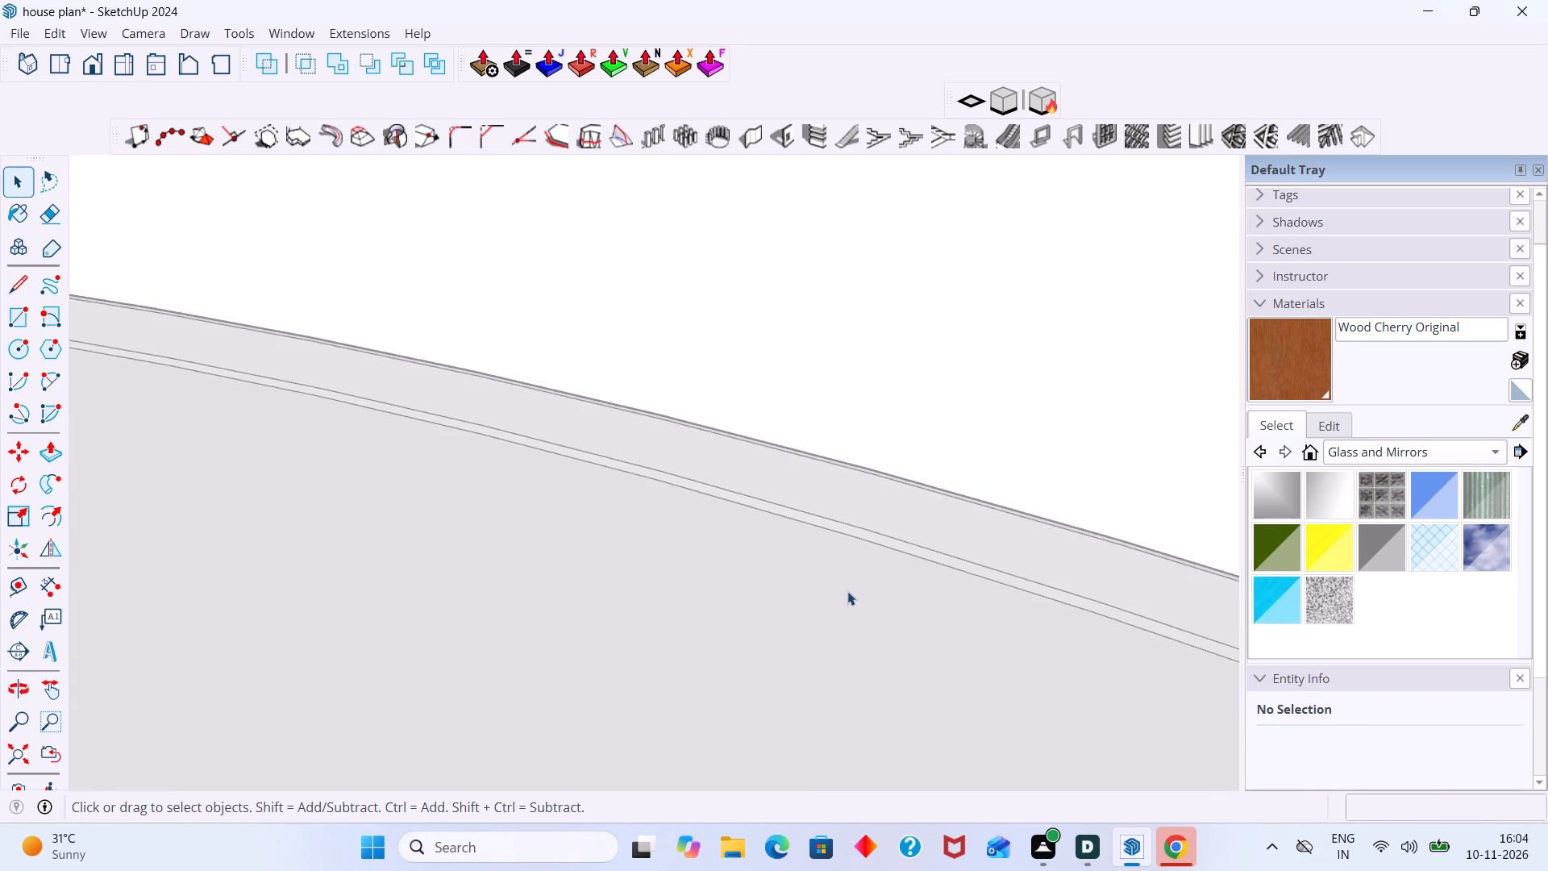
pyautogui.scroll(-18, 847, 591)
pyautogui.click(12, 755)
pyautogui.scroll(-4, 239, 689)
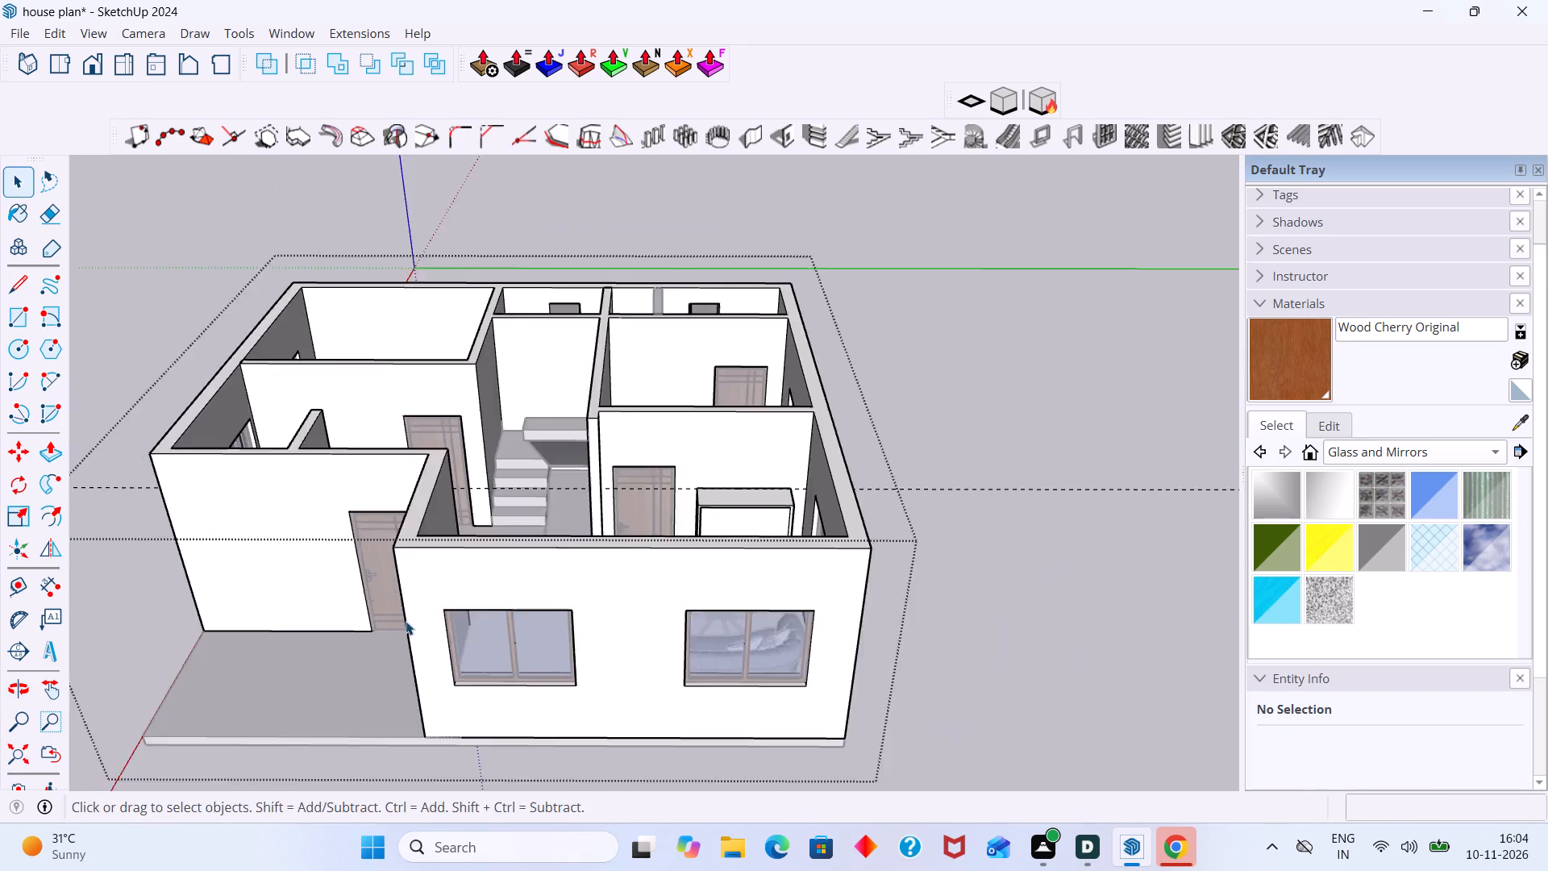
pyautogui.moveTo(408, 623); pyautogui.dragTo(539, 652, button='middle')
pyautogui.scroll(17, 803, 413)
pyautogui.moveTo(645, 616); pyautogui.dragTo(651, 588, button='middle')
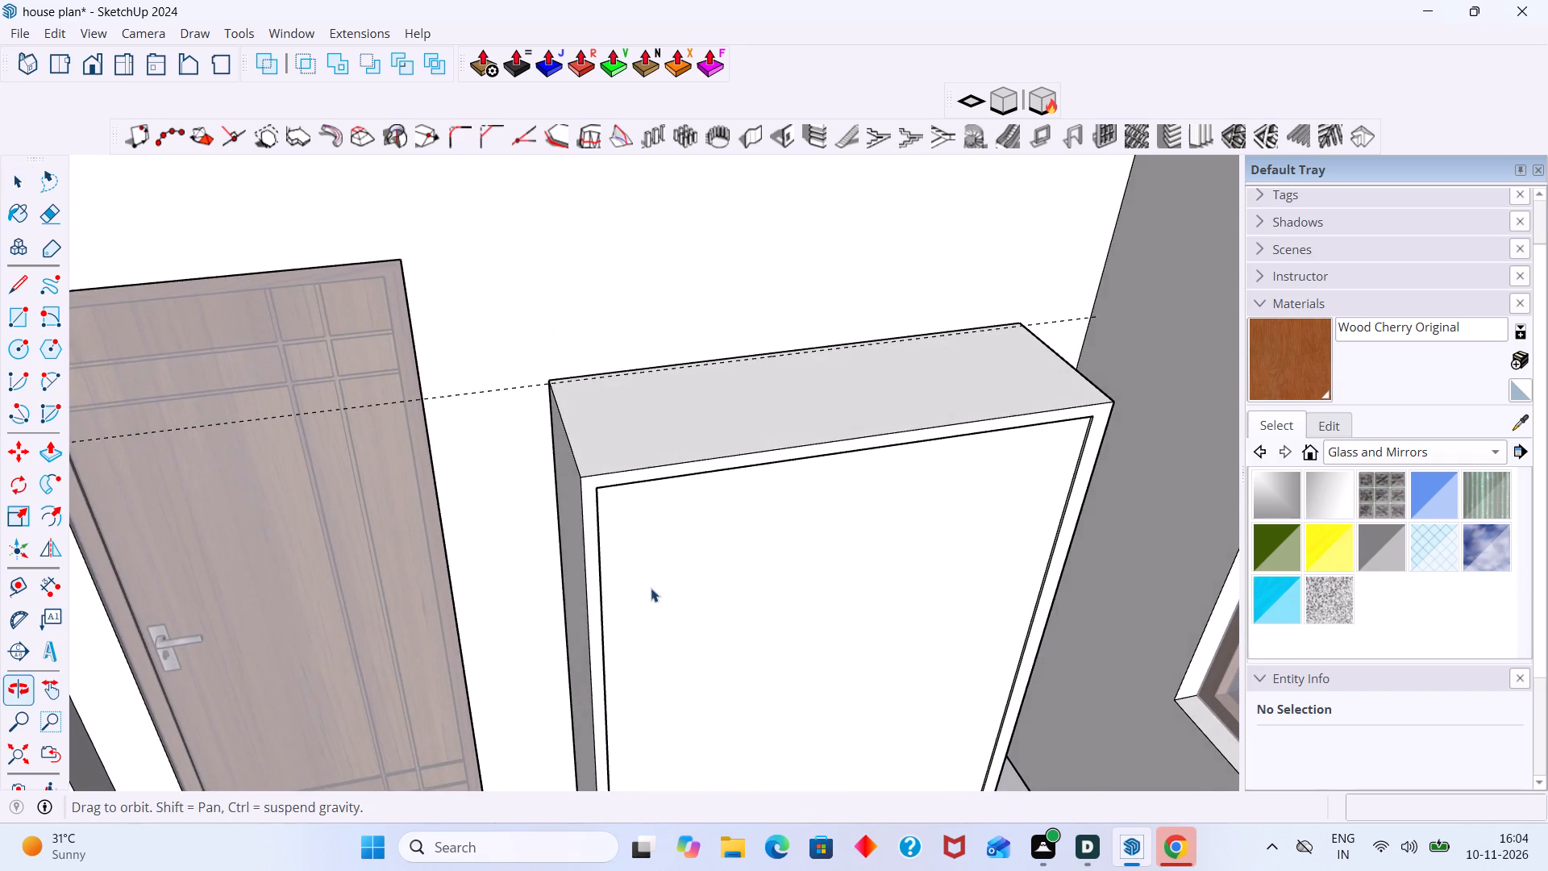
pyautogui.keyDown('shift'); pyautogui.moveTo(651, 584); pyautogui.dragTo(548, 527, button='middle'); pyautogui.keyUp('shift')
pyautogui.scroll(1, 551, 530)
pyautogui.moveTo(542, 524); pyautogui.dragTo(472, 510, button='middle')
pyautogui.scroll(16, 425, 448)
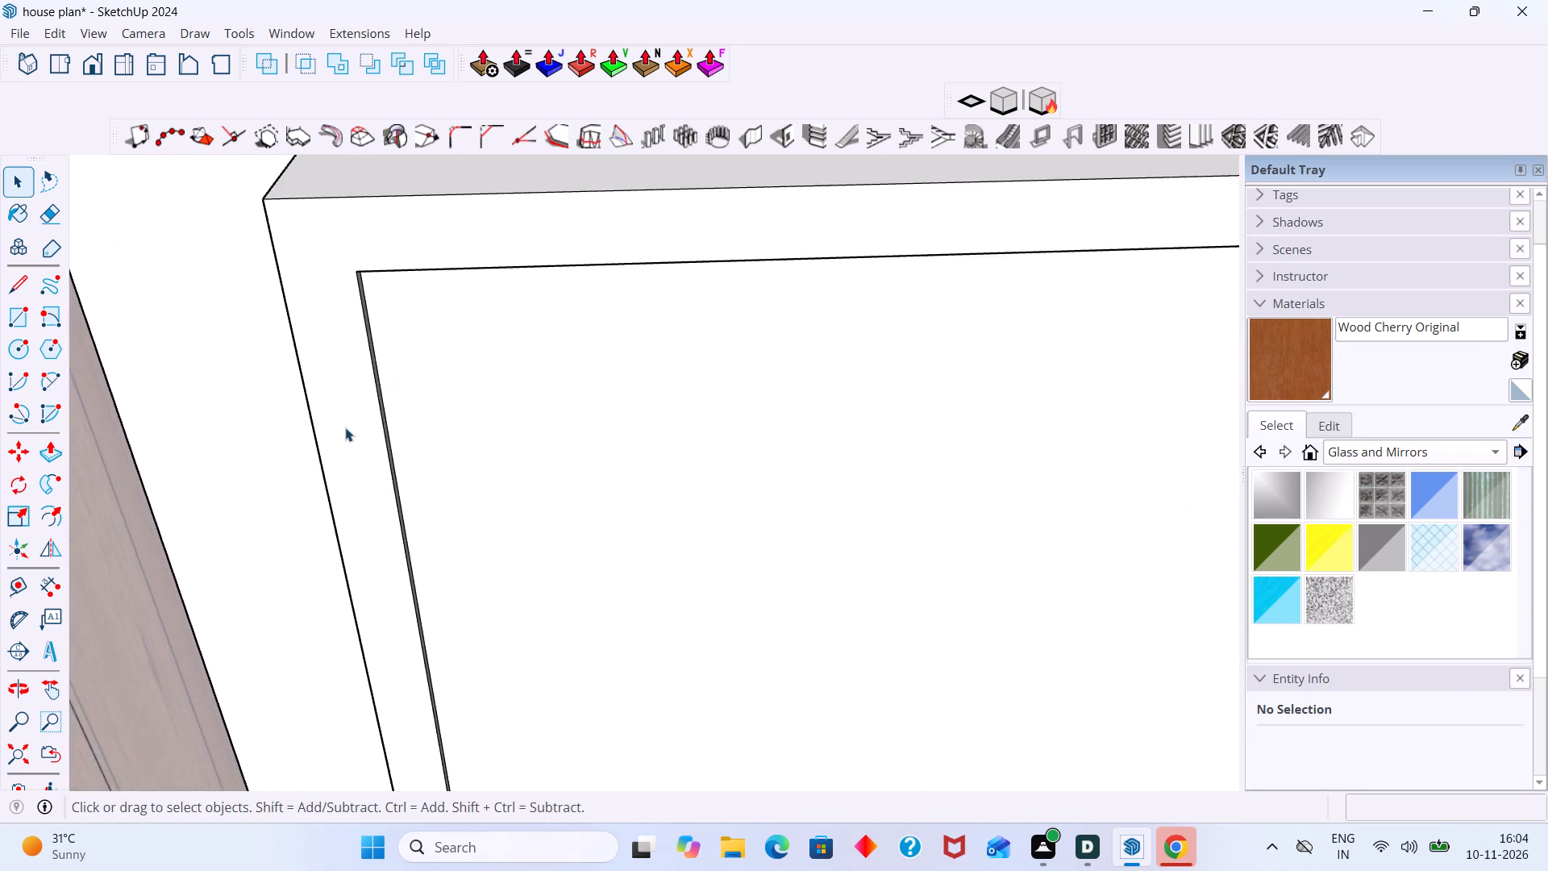
pyautogui.scroll(6, 345, 427)
pyautogui.moveTo(434, 447); pyautogui.dragTo(375, 465, button='middle')
pyautogui.hotkey('ctrl', 'z')
pyautogui.hotkey('ctrl', 'z')
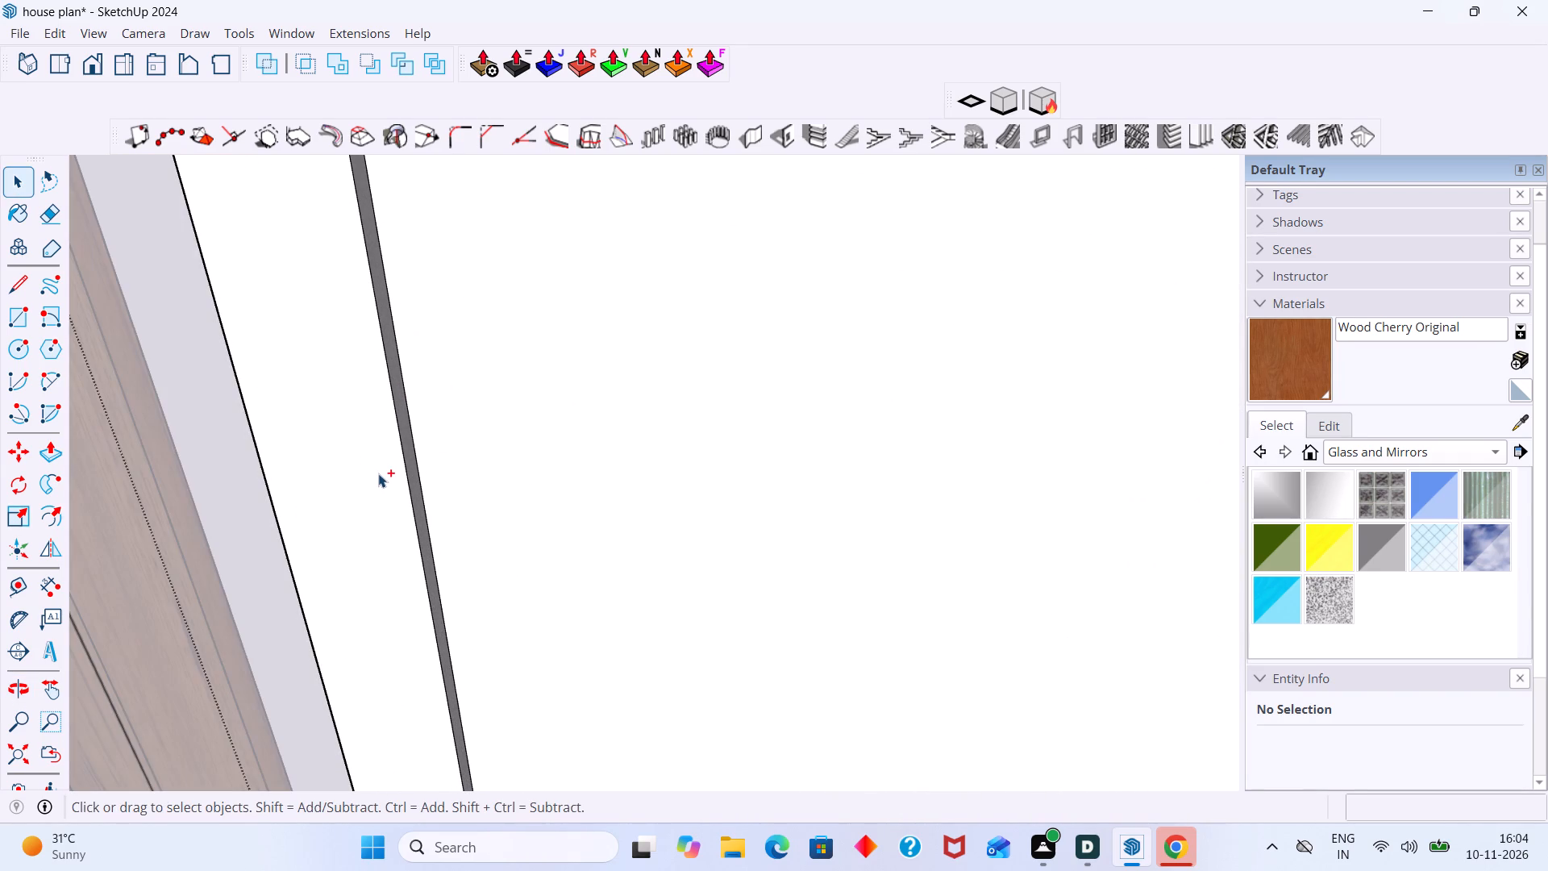
pyautogui.hotkey('ctrl', 'z')
# Copy the inner outline's left vertical edge 10" inward across the flat wardrobe front.
pyautogui.scroll(-14, 439, 486)
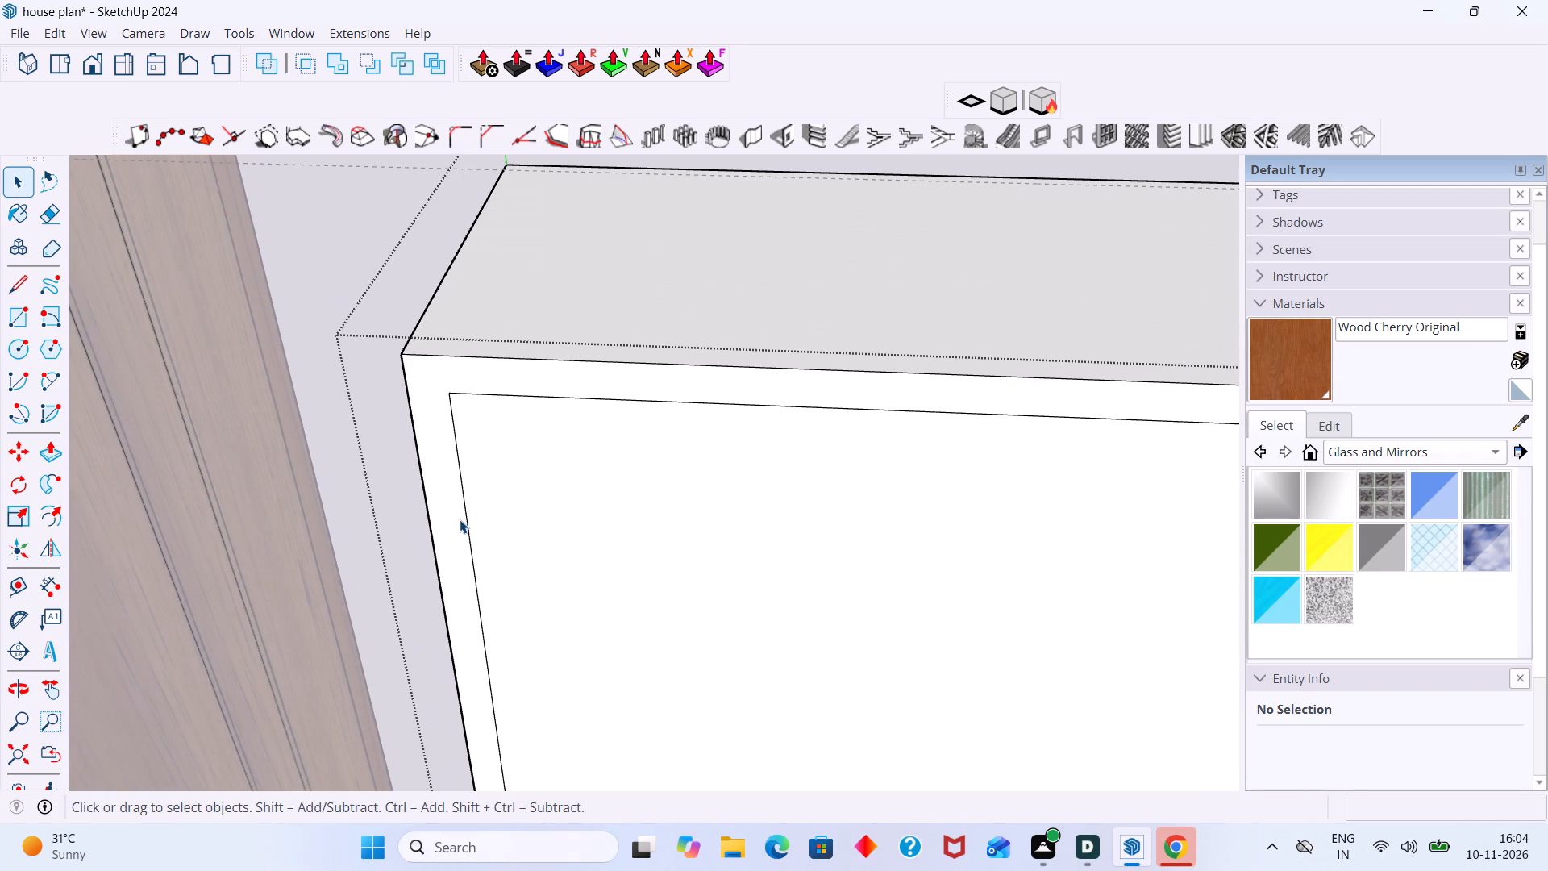
pyautogui.click(467, 523)
pyautogui.press('m')
pyautogui.click(476, 530)
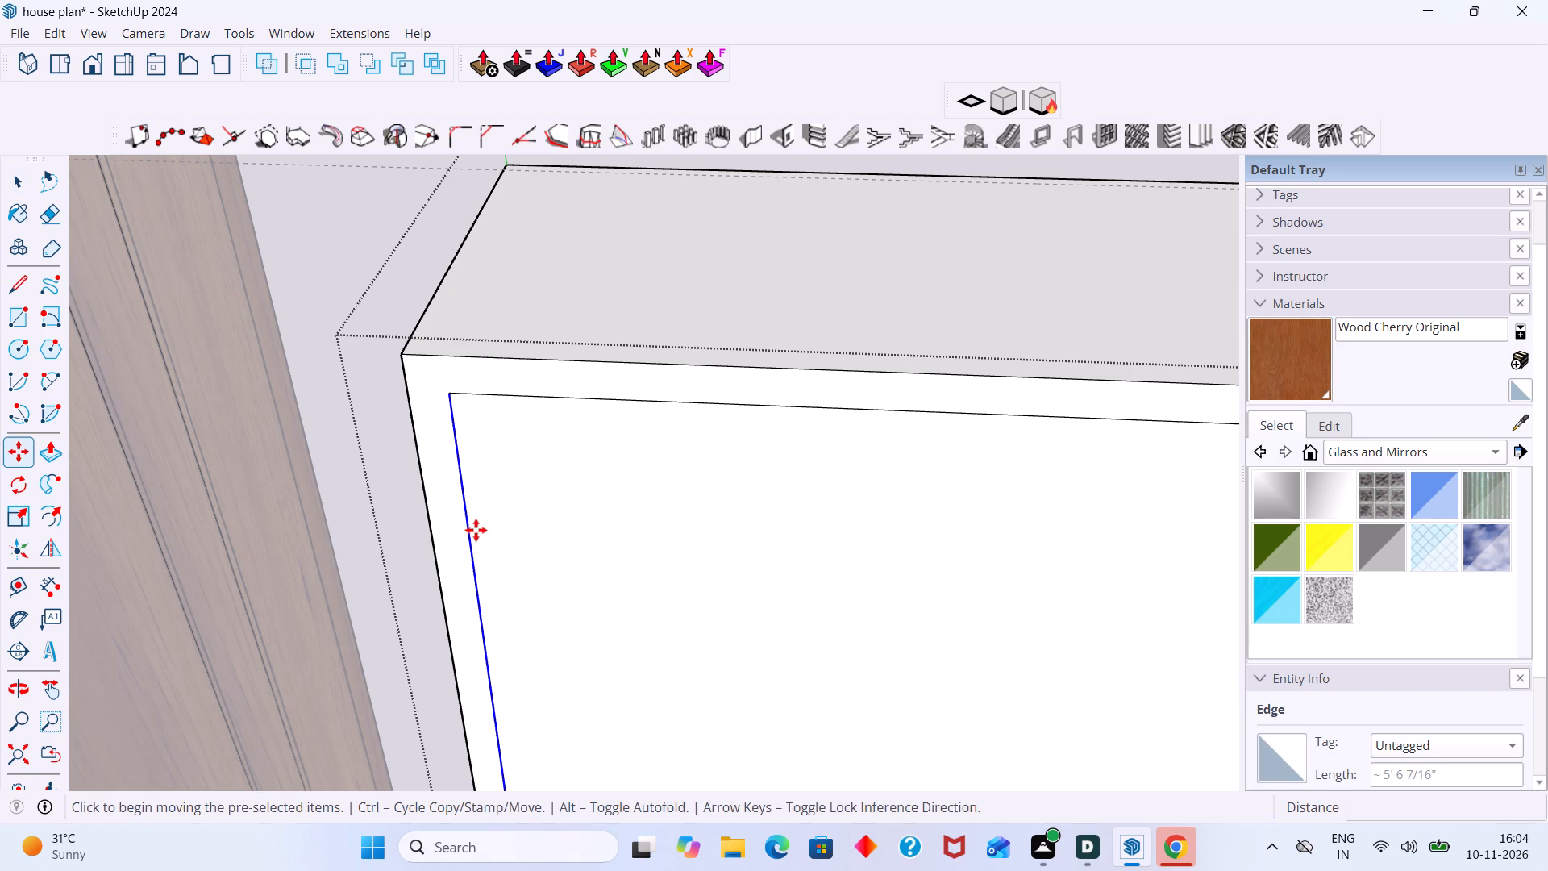
pyautogui.write('10')
pyautogui.hotkey('shift', '"')
pyautogui.press('Return')
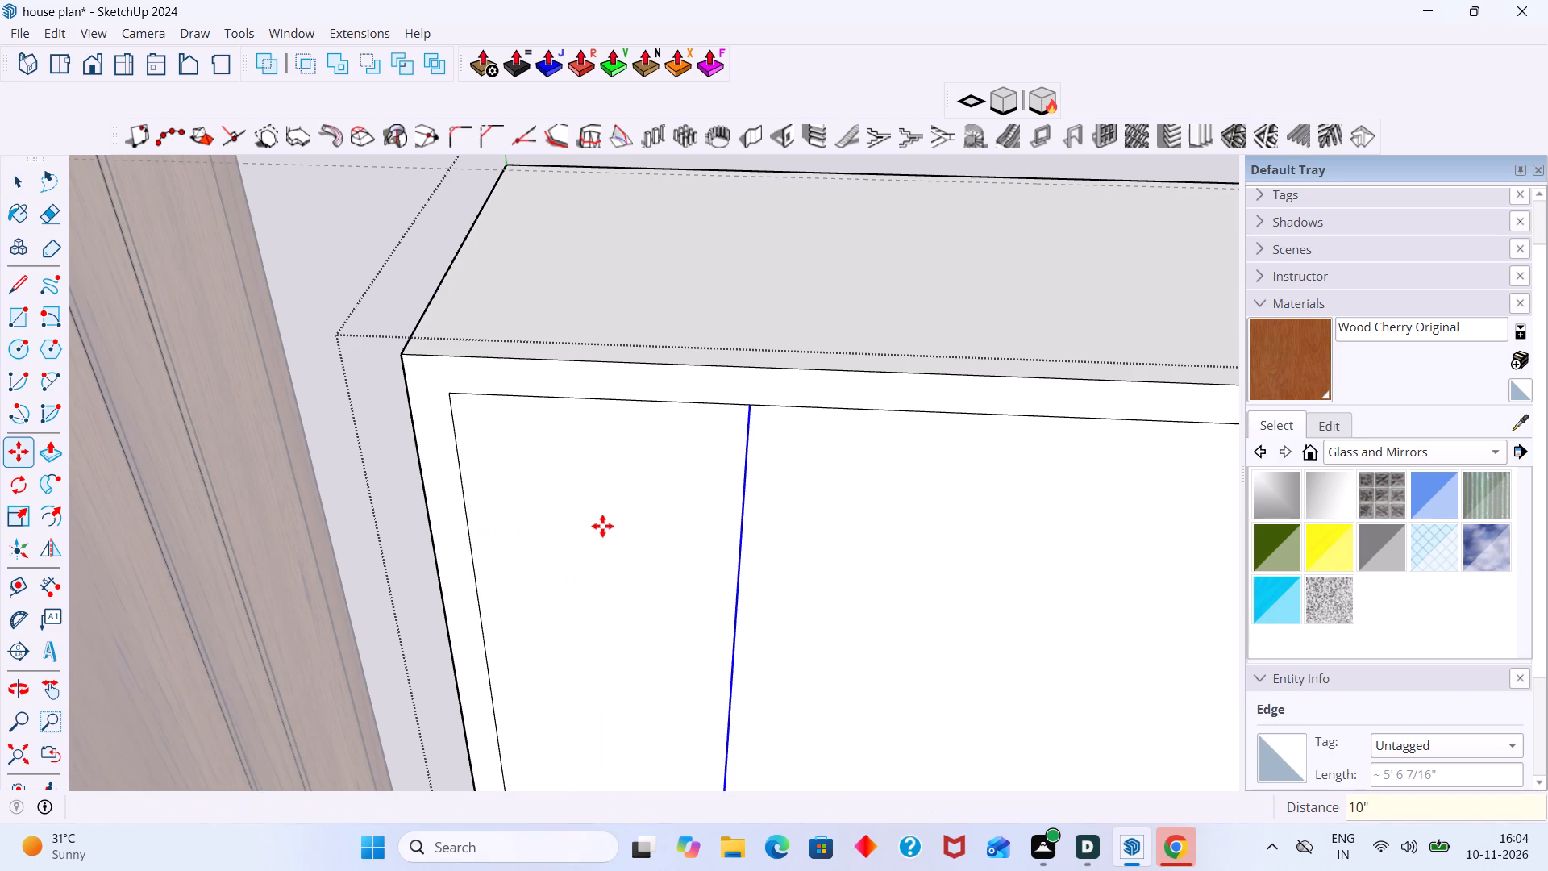
pyautogui.scroll(-13, 602, 526)
pyautogui.press('space')
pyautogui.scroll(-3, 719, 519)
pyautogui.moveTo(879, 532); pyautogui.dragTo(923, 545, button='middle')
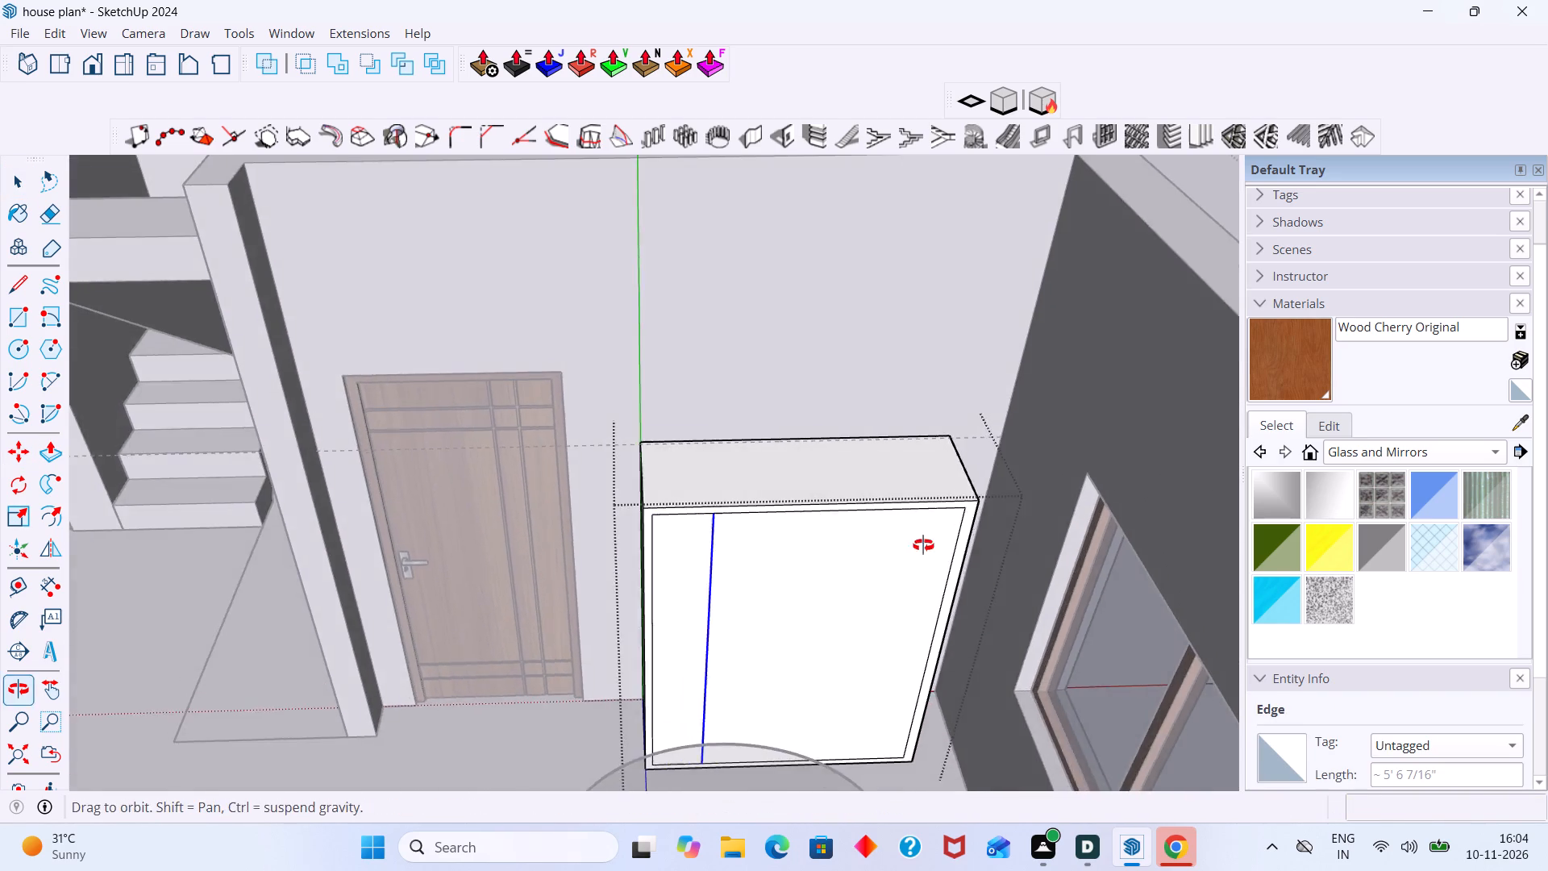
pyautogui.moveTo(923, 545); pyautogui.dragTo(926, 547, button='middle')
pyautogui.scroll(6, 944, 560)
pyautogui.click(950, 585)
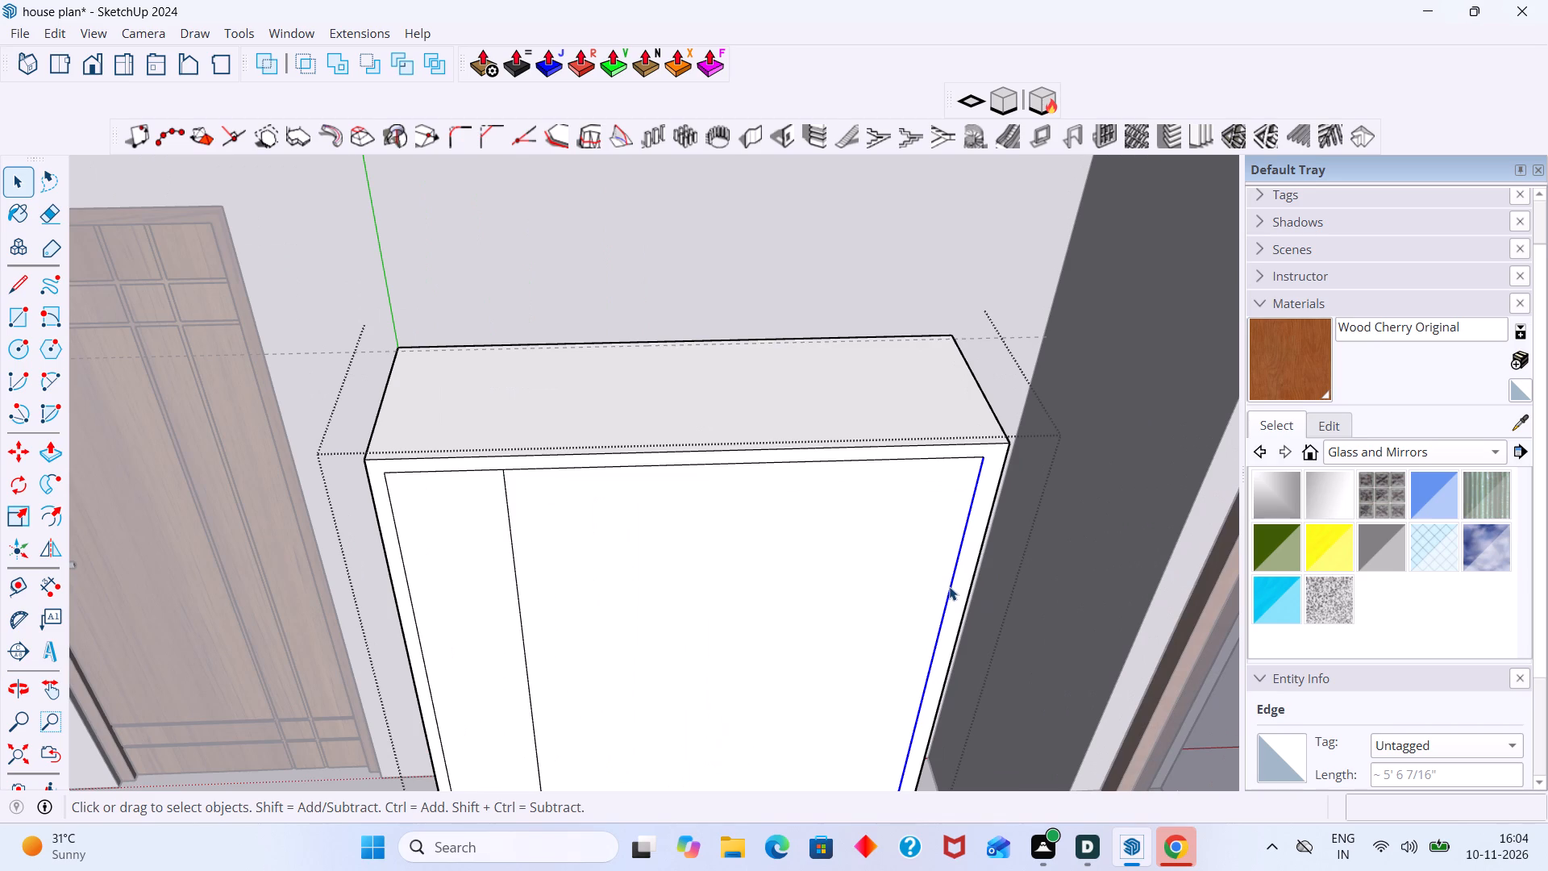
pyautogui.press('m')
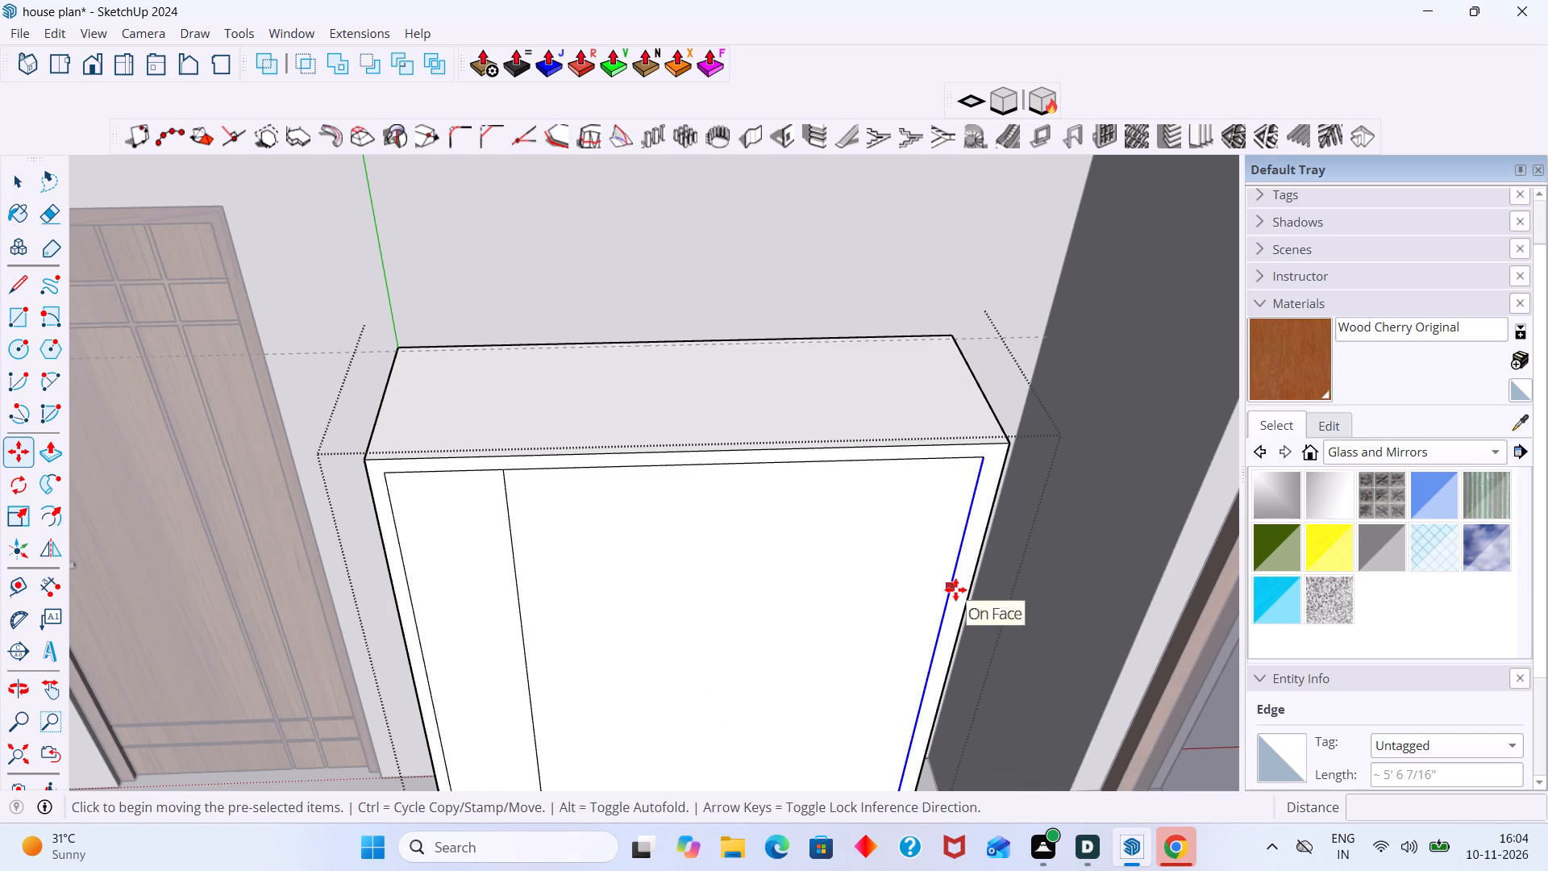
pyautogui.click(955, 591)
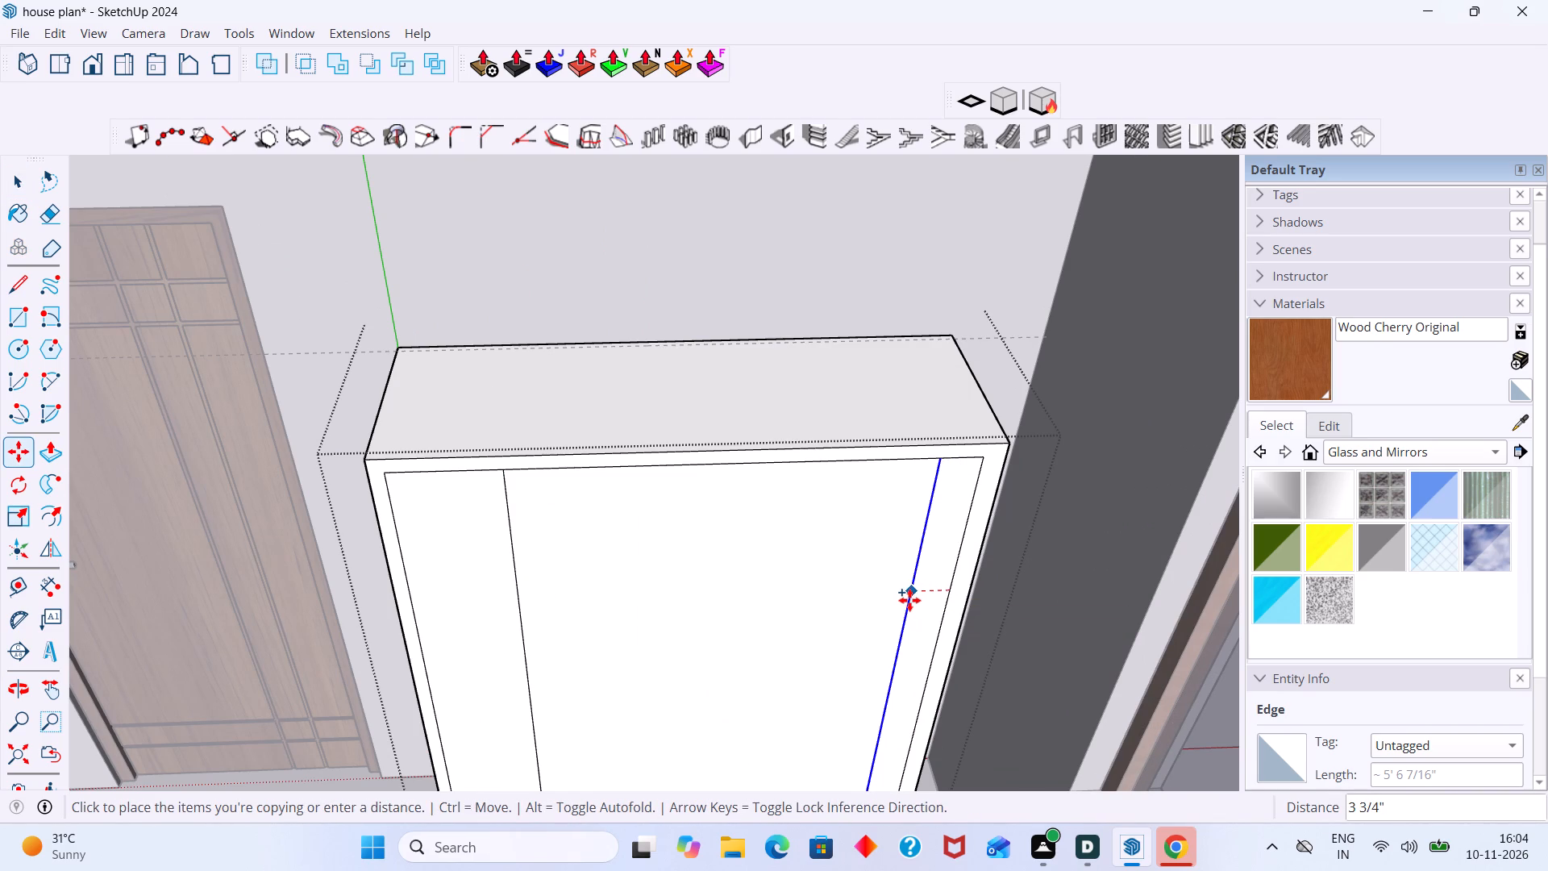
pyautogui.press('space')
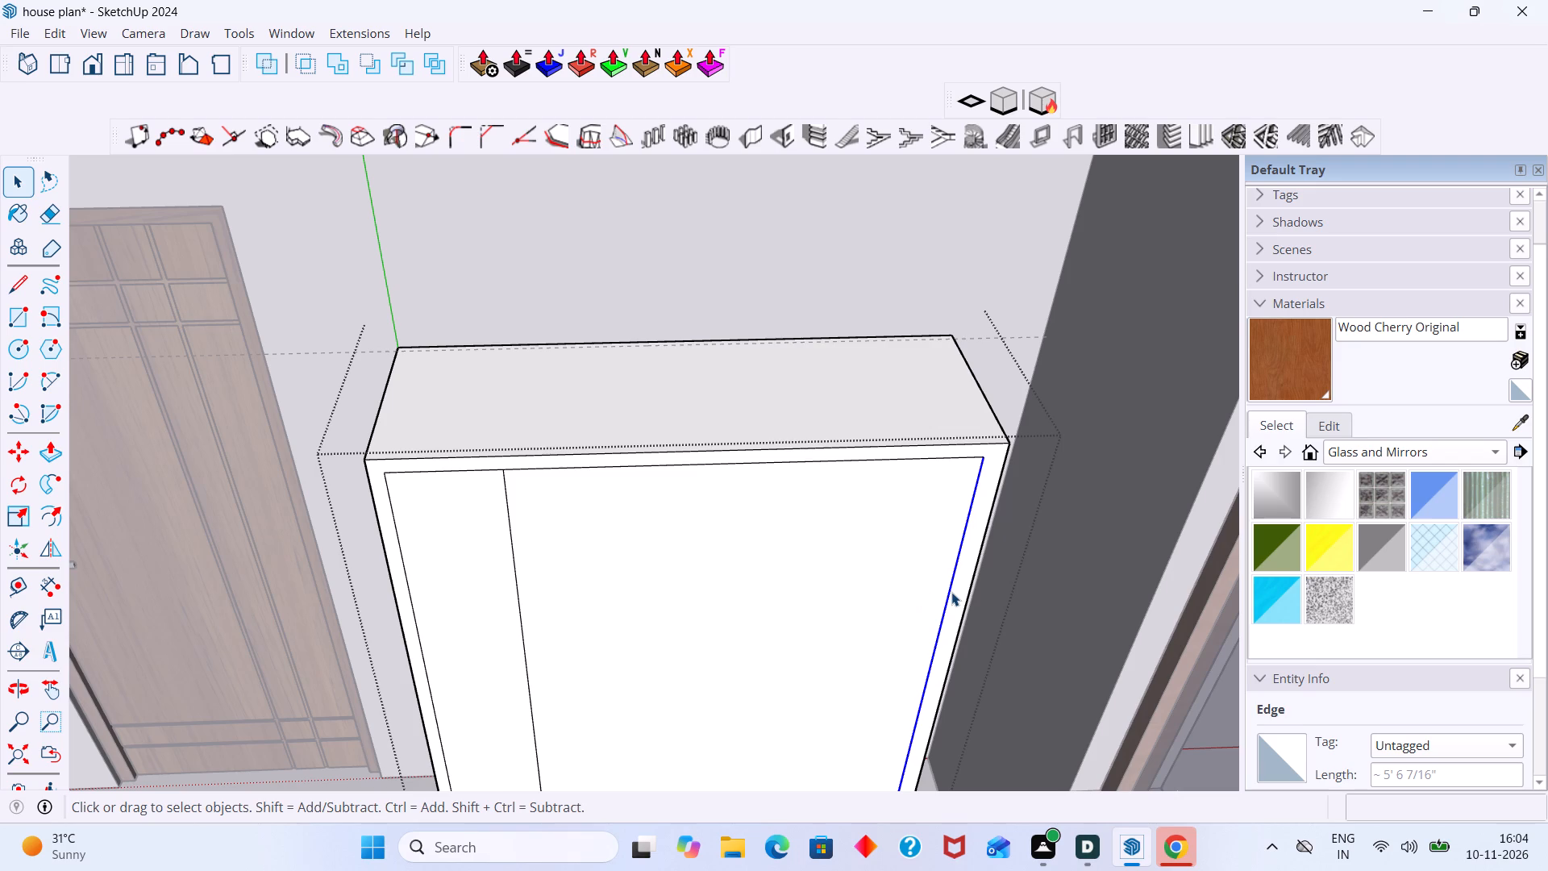
# Measure the frame border's width from the inner outline's upper right corner to the wardrobe's outer right edge.
pyautogui.press('t')
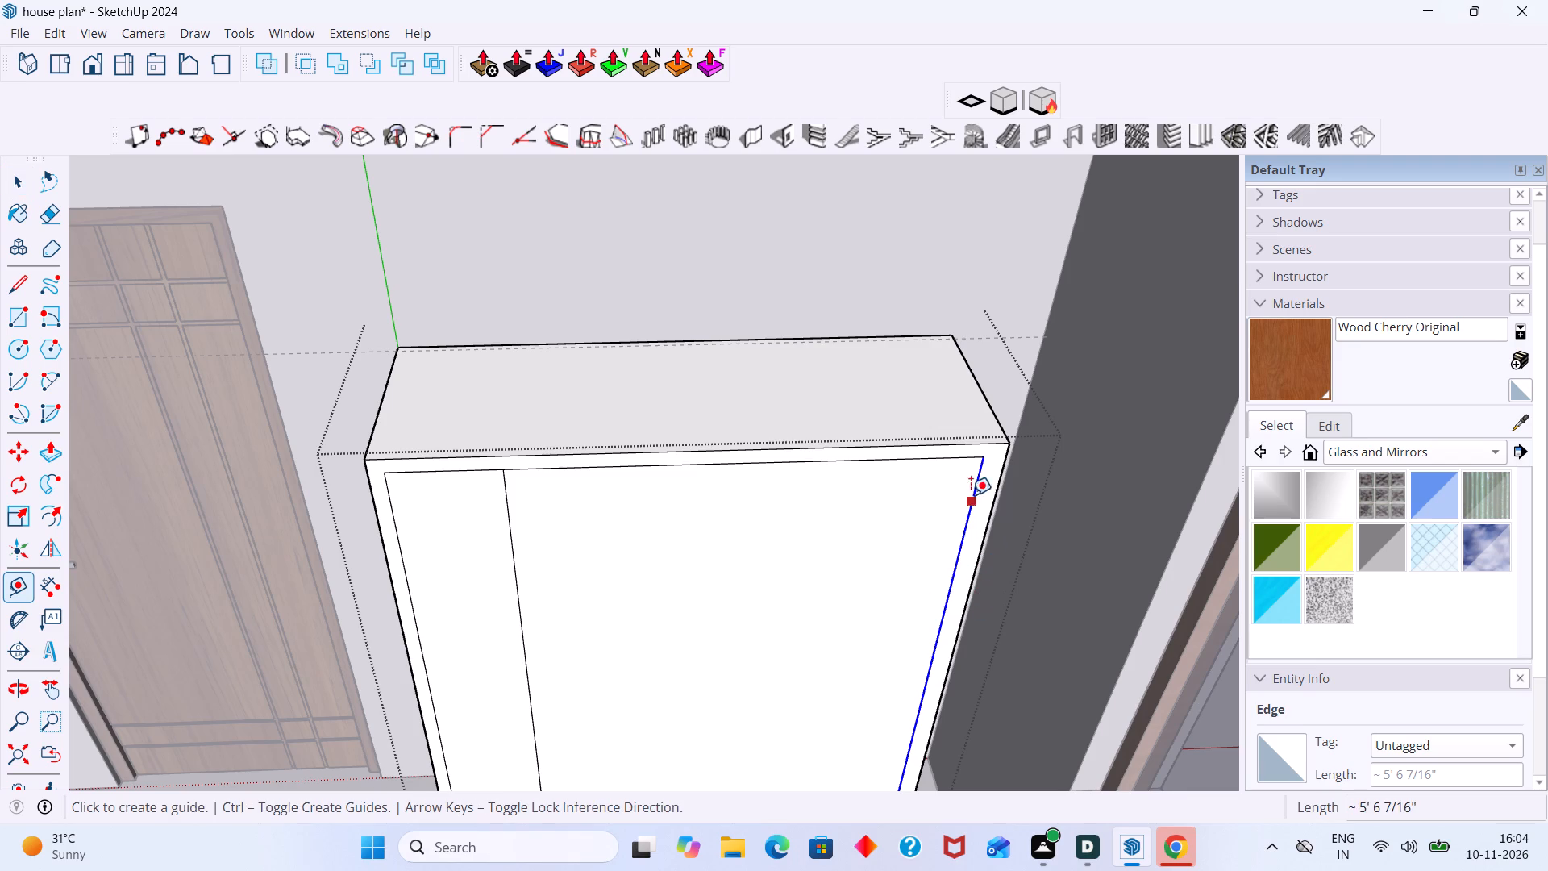
pyautogui.scroll(7, 967, 457)
pyautogui.click(997, 457)
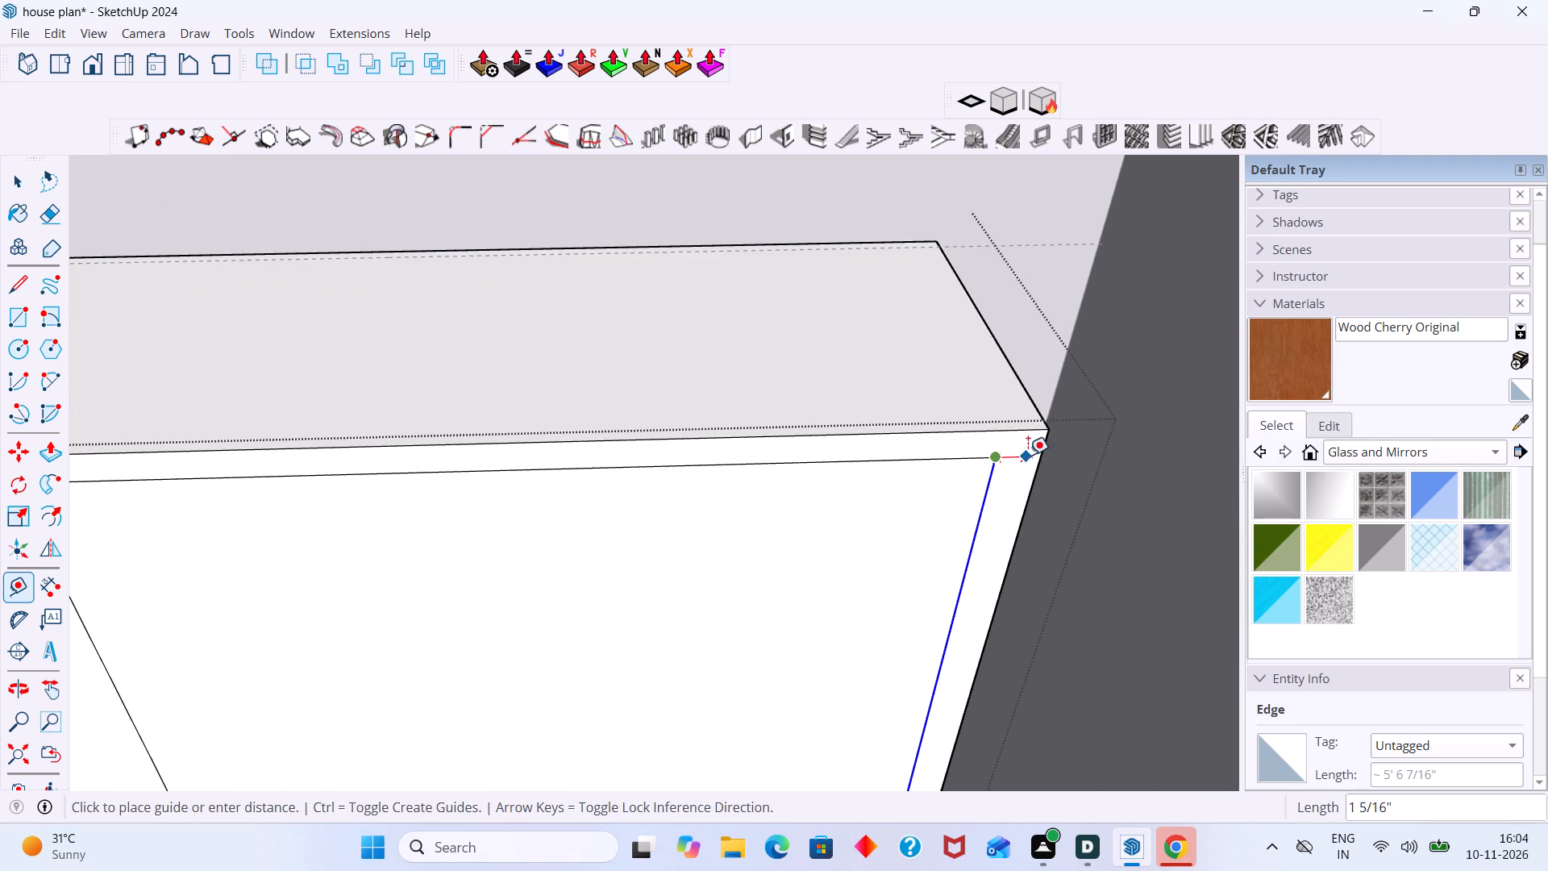
pyautogui.press('space')
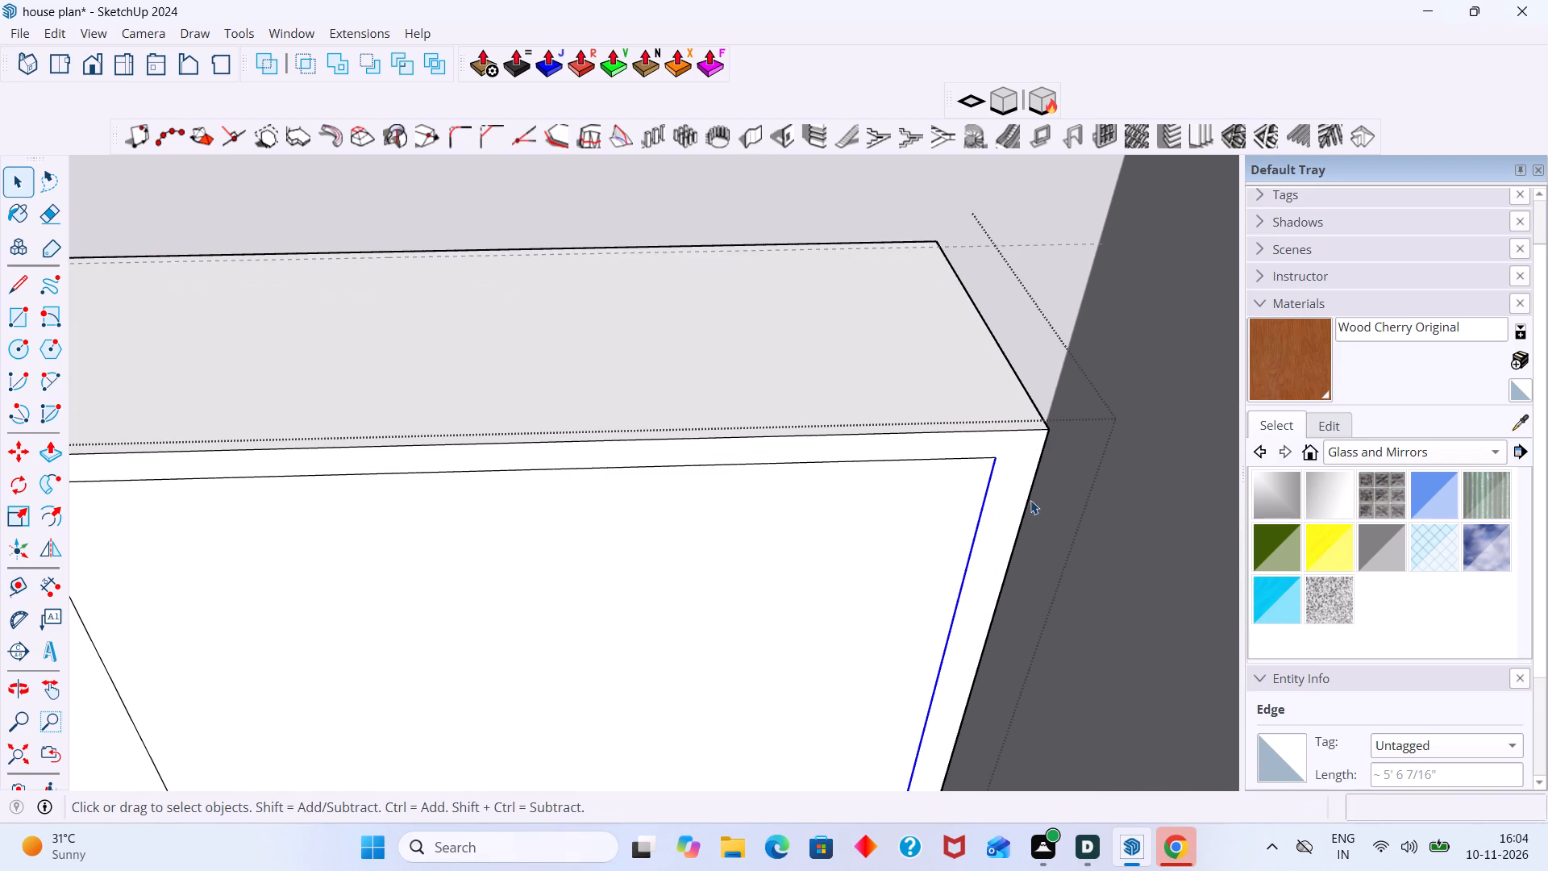
# Copy the wardrobe front's outer right vertical edge 50 mm inward along the red axis and leave the Move tool.
pyautogui.click(1018, 540)
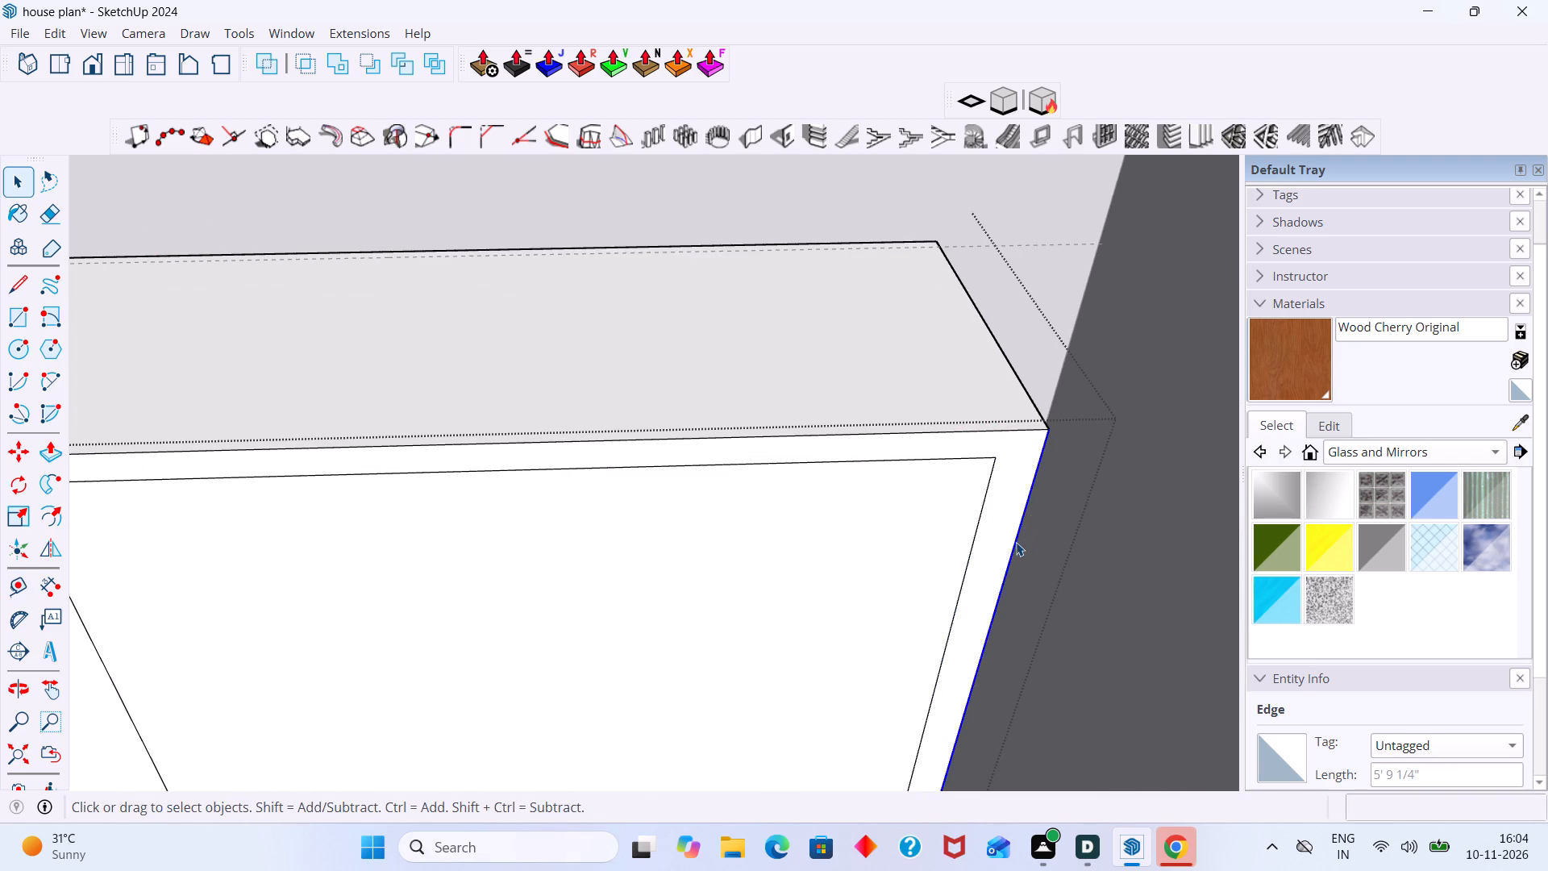
pyautogui.press('m')
pyautogui.click(1015, 544)
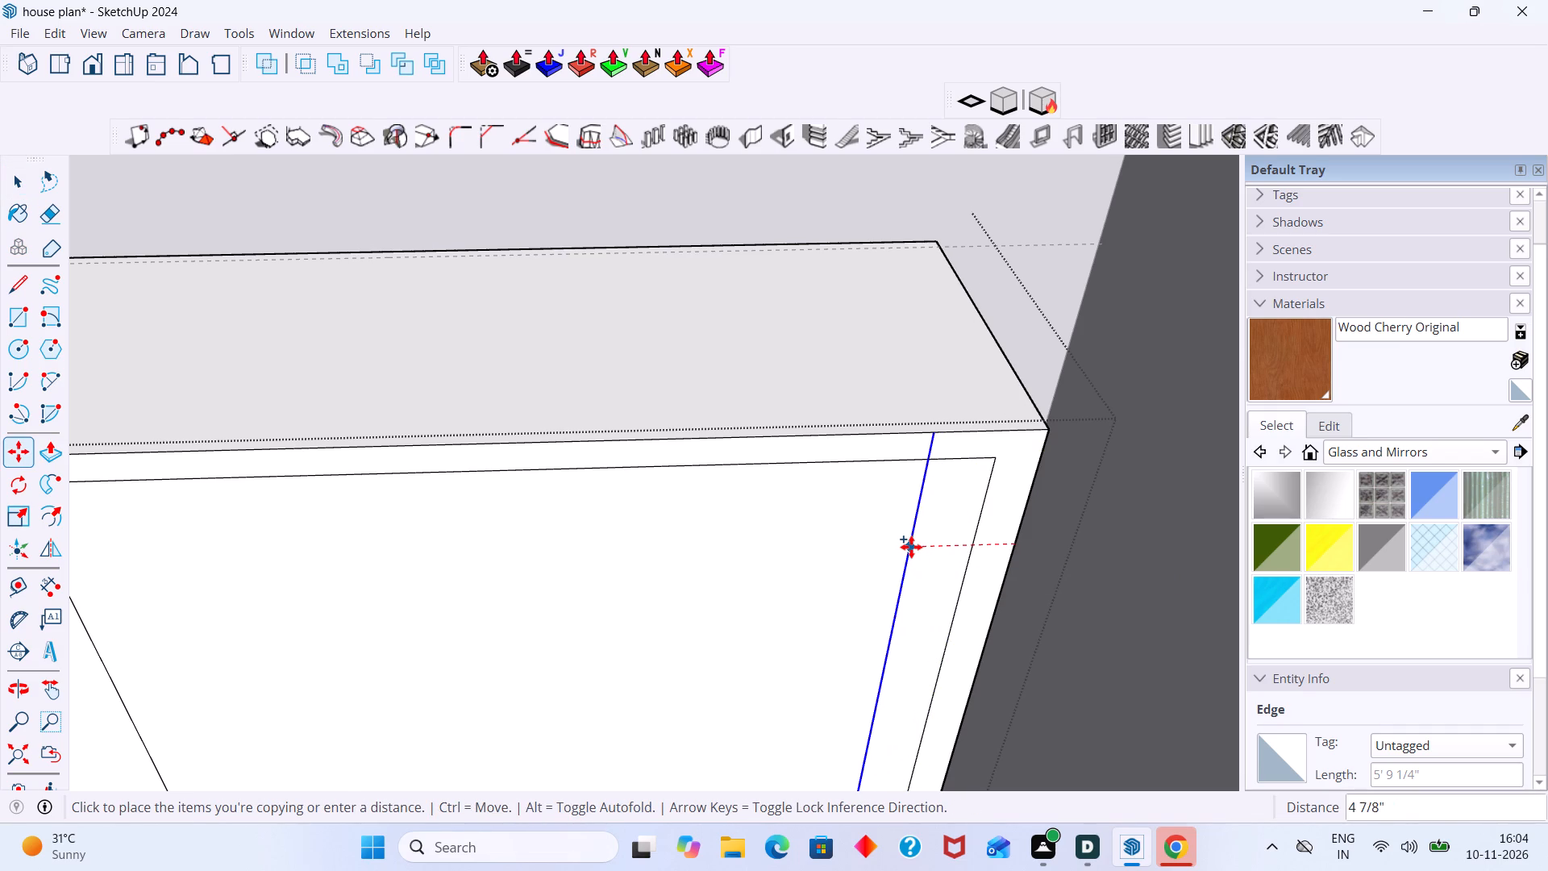
pyautogui.press('Right')
pyautogui.write('50')
pyautogui.write('mm')
pyautogui.press('Return')
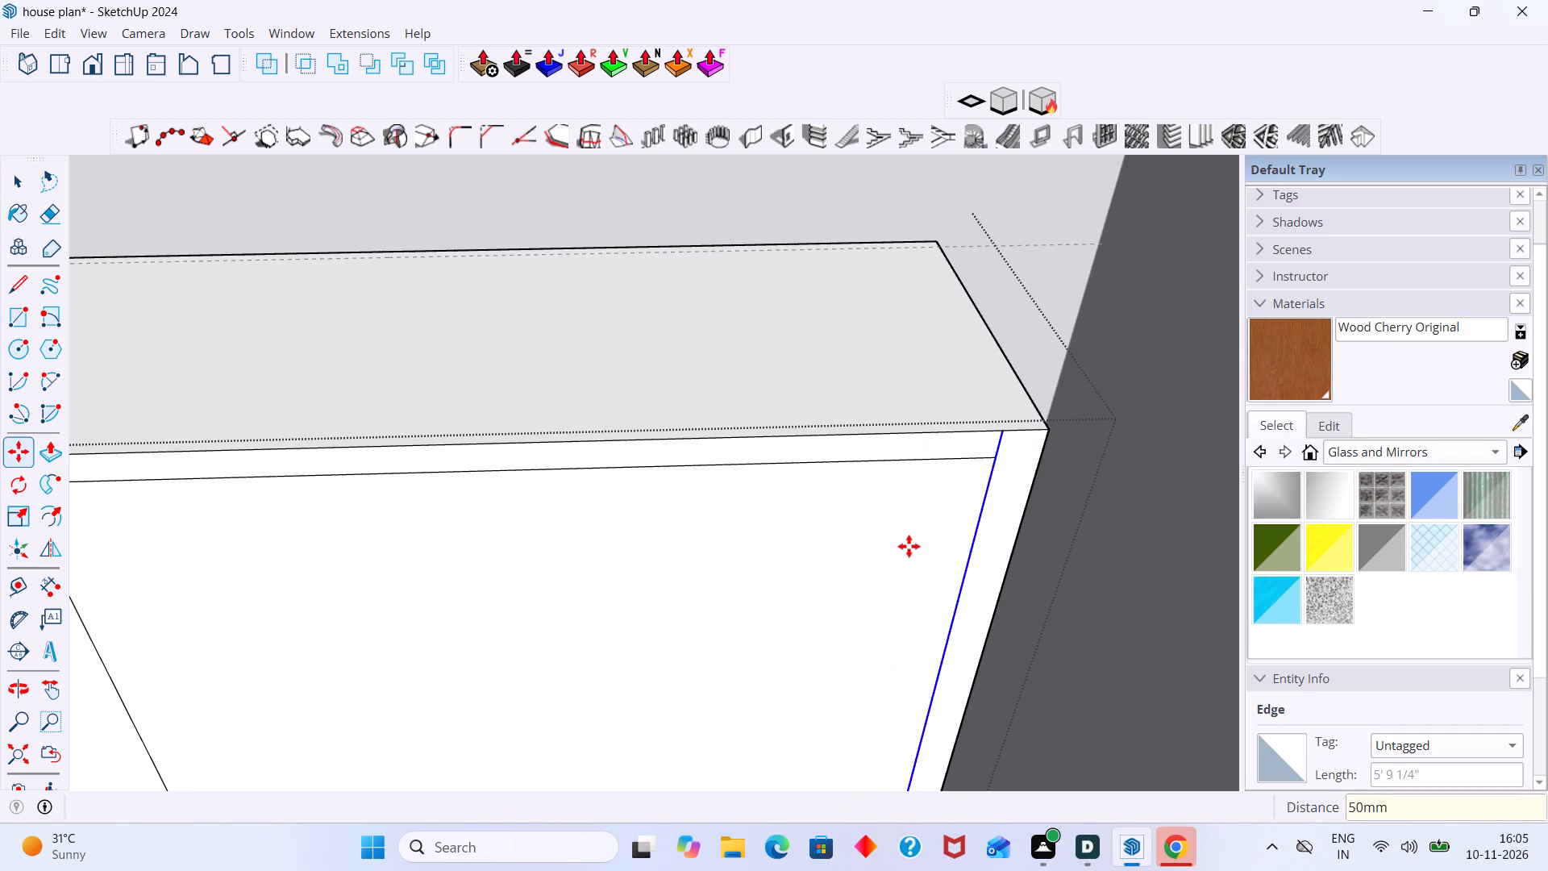
pyautogui.press('space')
pyautogui.scroll(-6, 990, 459)
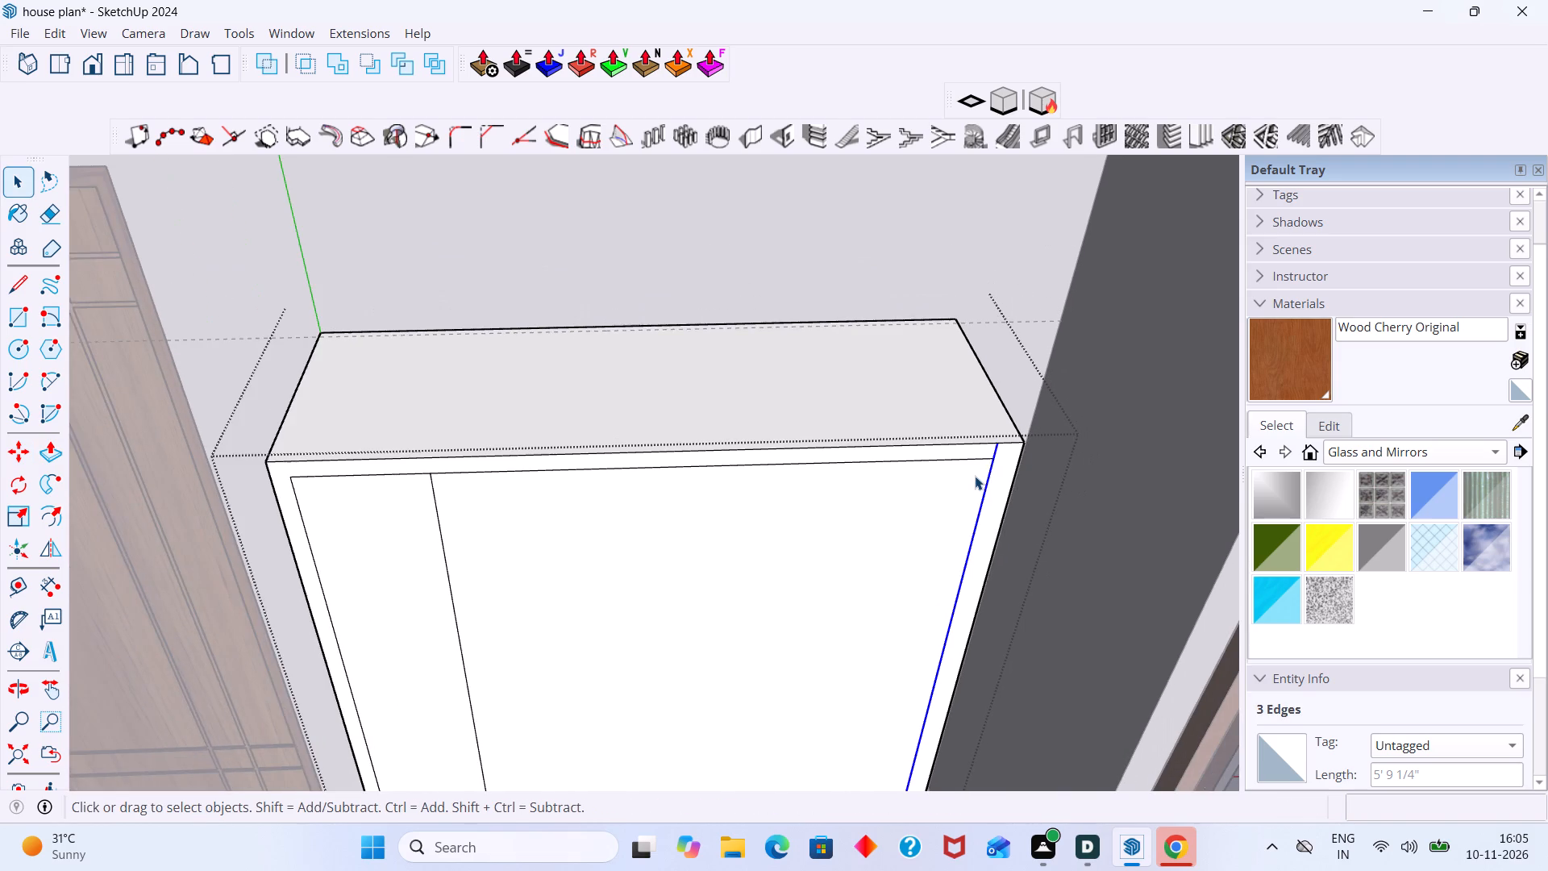
pyautogui.scroll(-2, 964, 480)
pyautogui.scroll(-3, 829, 547)
pyautogui.scroll(1, 928, 499)
pyautogui.scroll(-1, 950, 494)
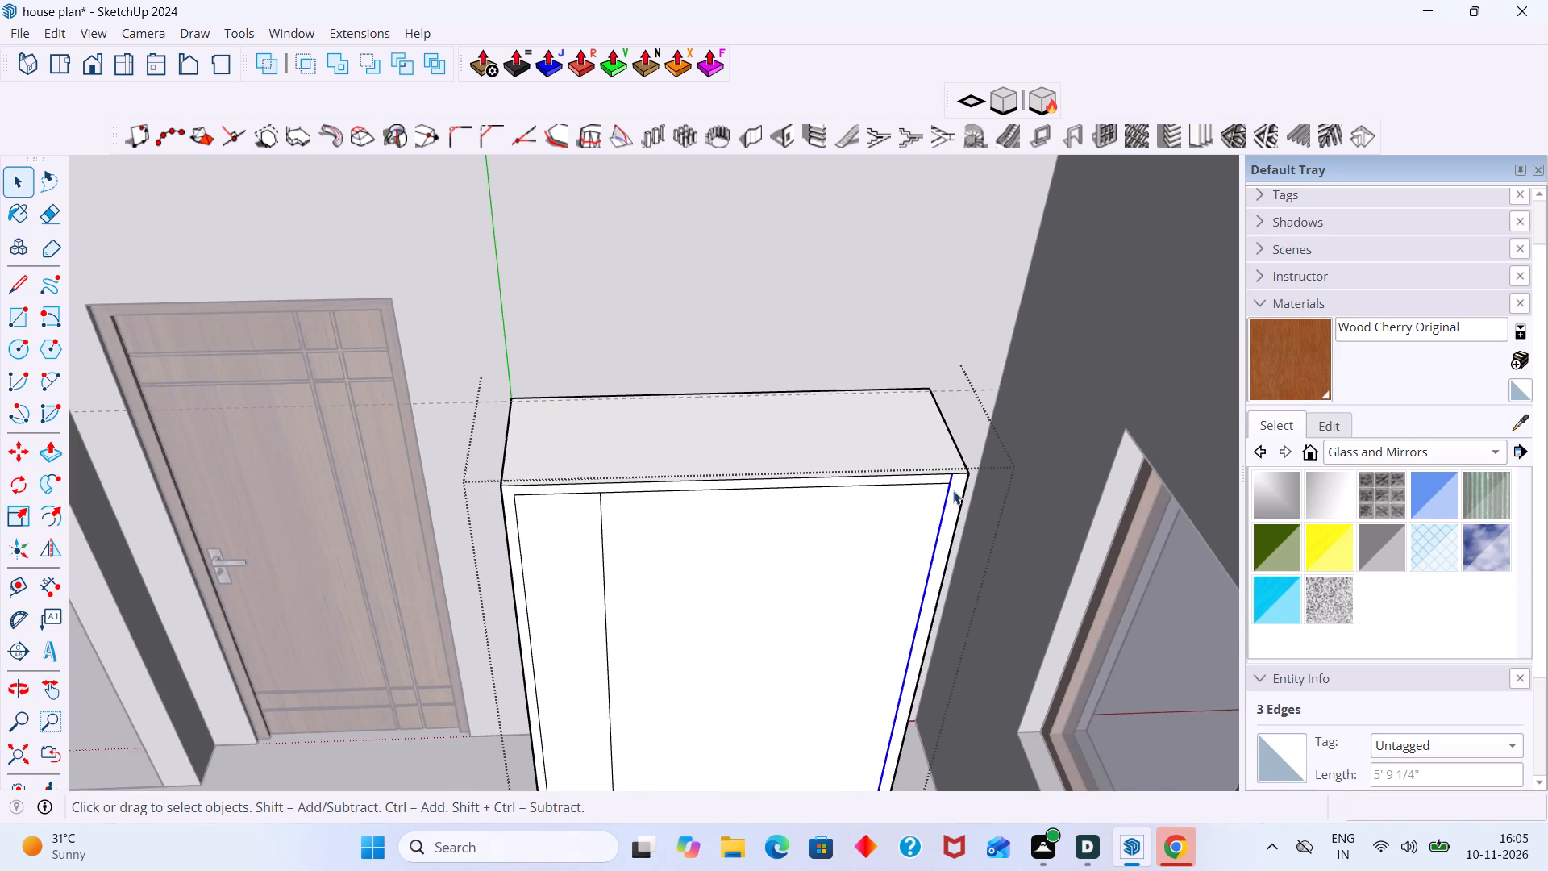
# Erase the leftover edge stubs crossing the frame border at the wardrobe front's upper right and lower right corners.
pyautogui.scroll(16, 953, 489)
pyautogui.click(814, 570)
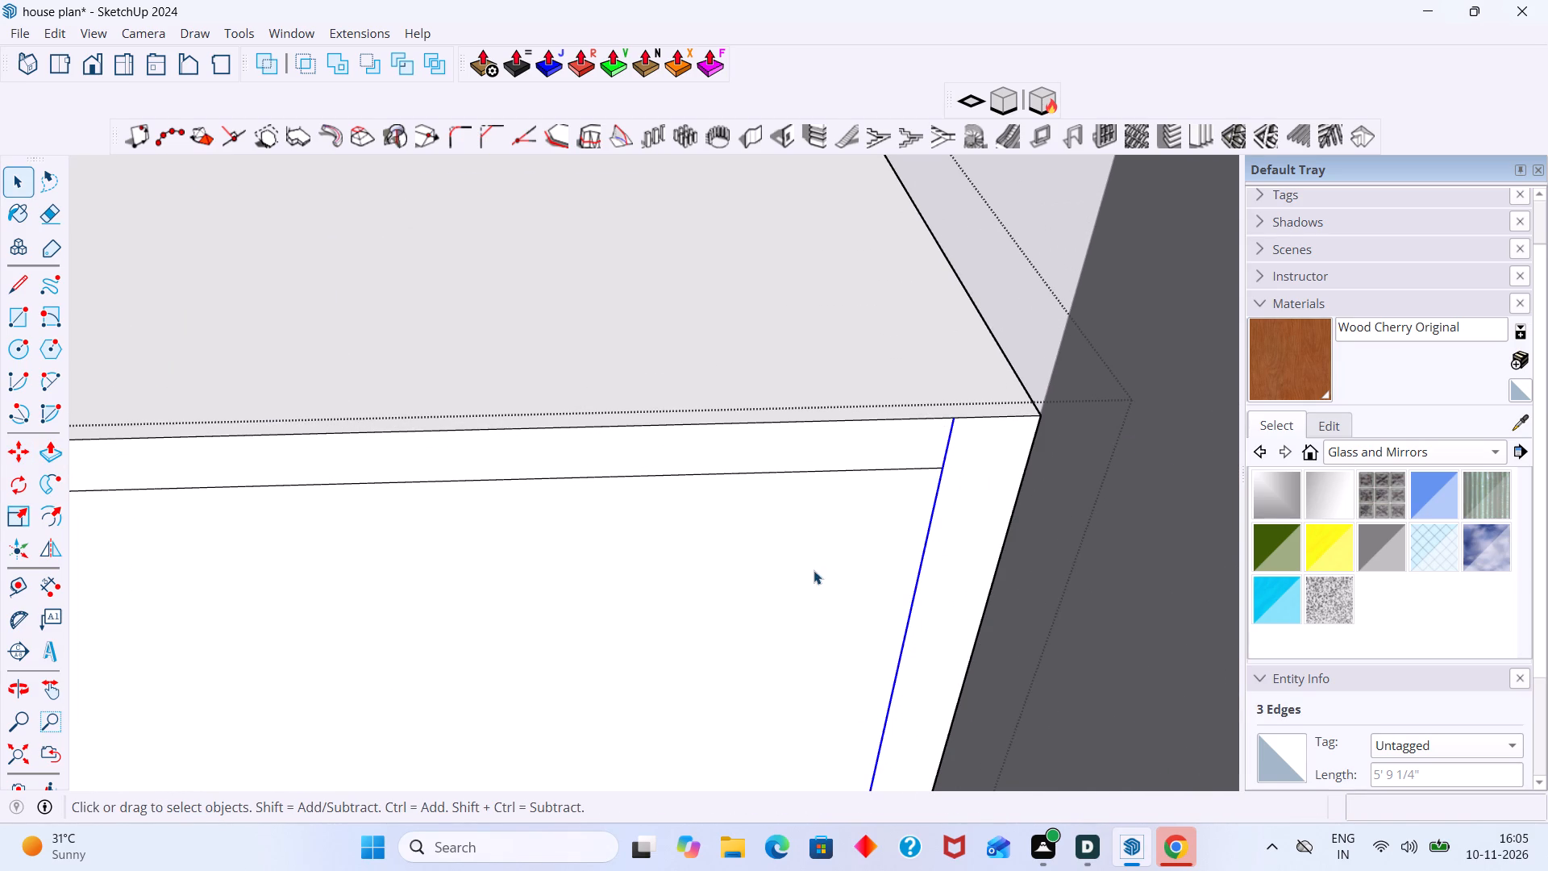
pyautogui.press('e')
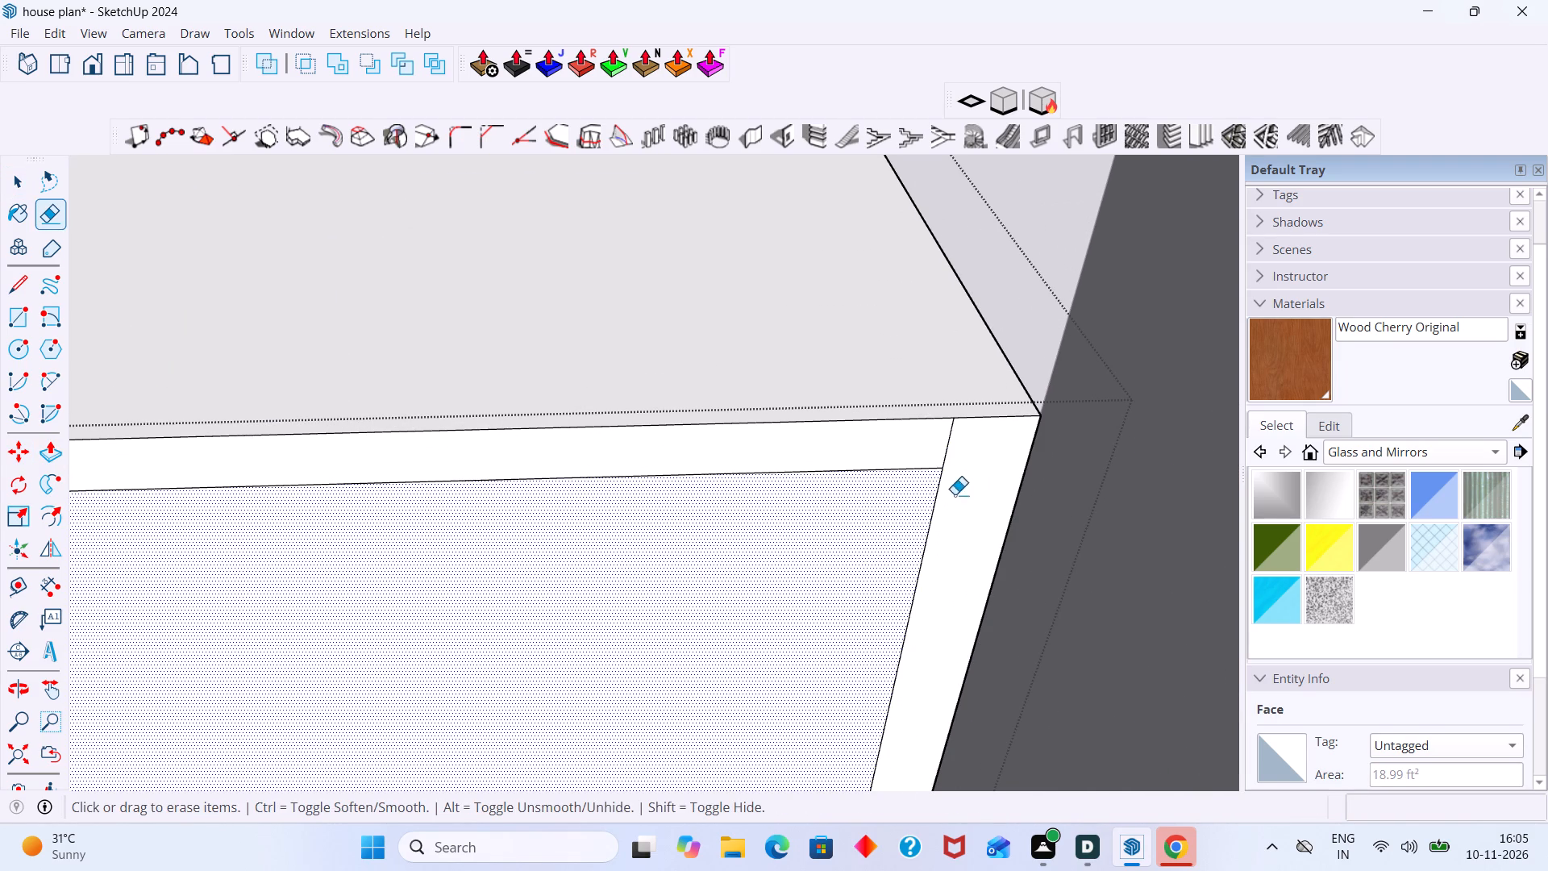
pyautogui.moveTo(963, 471); pyautogui.dragTo(930, 451)
pyautogui.scroll(-15, 949, 485)
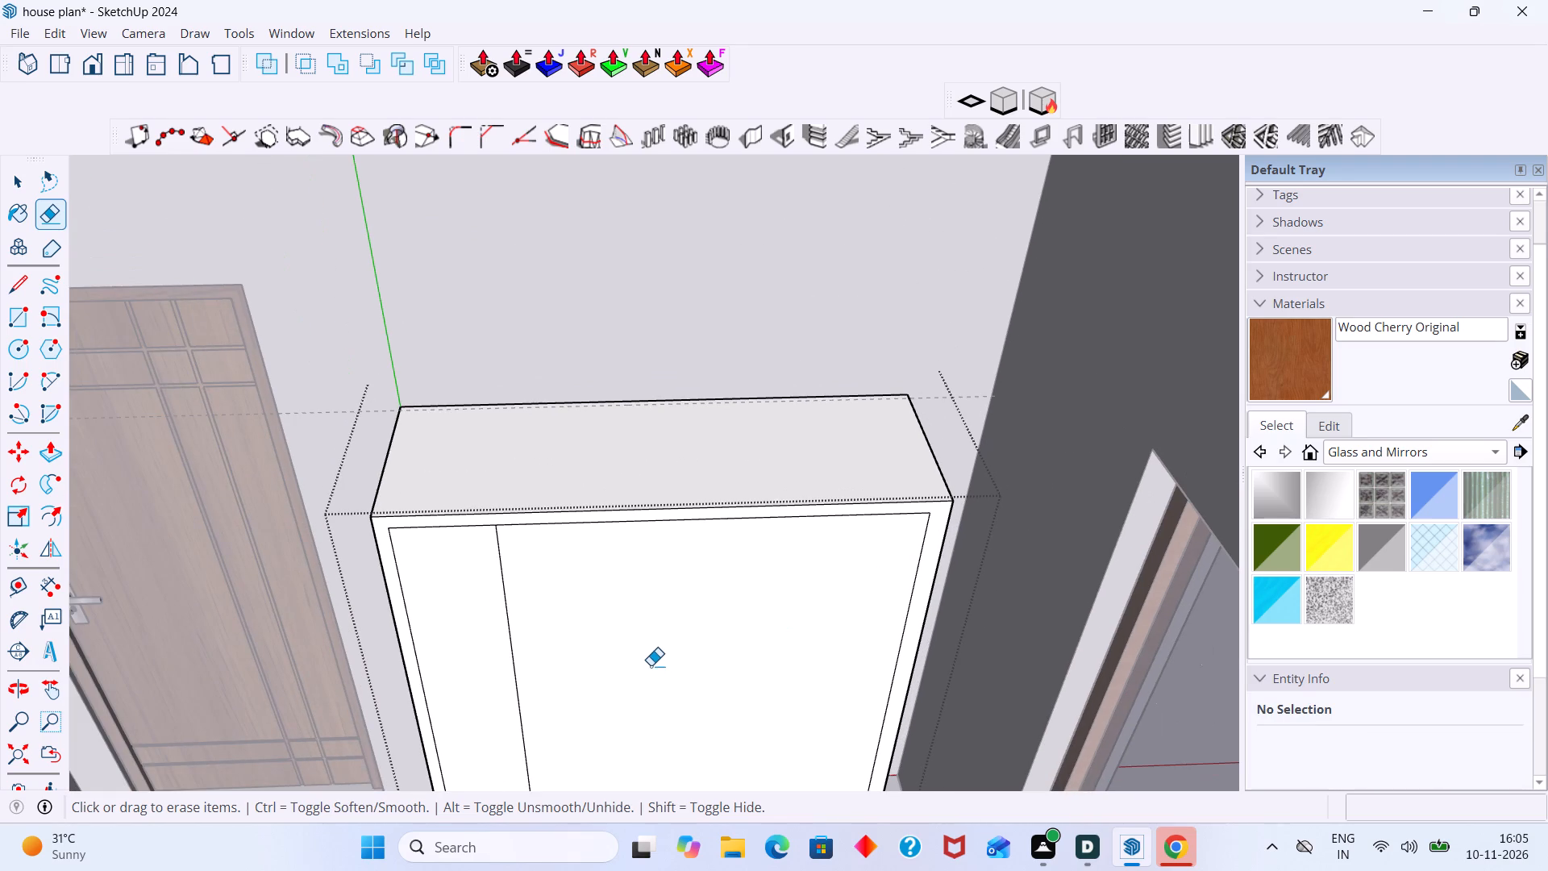
pyautogui.keyDown('shift'); pyautogui.moveTo(653, 599); pyautogui.dragTo(705, 509, button='middle'); pyautogui.keyUp('shift')
pyautogui.moveTo(752, 603); pyautogui.dragTo(801, 482, button='middle')
pyautogui.scroll(4, 929, 708)
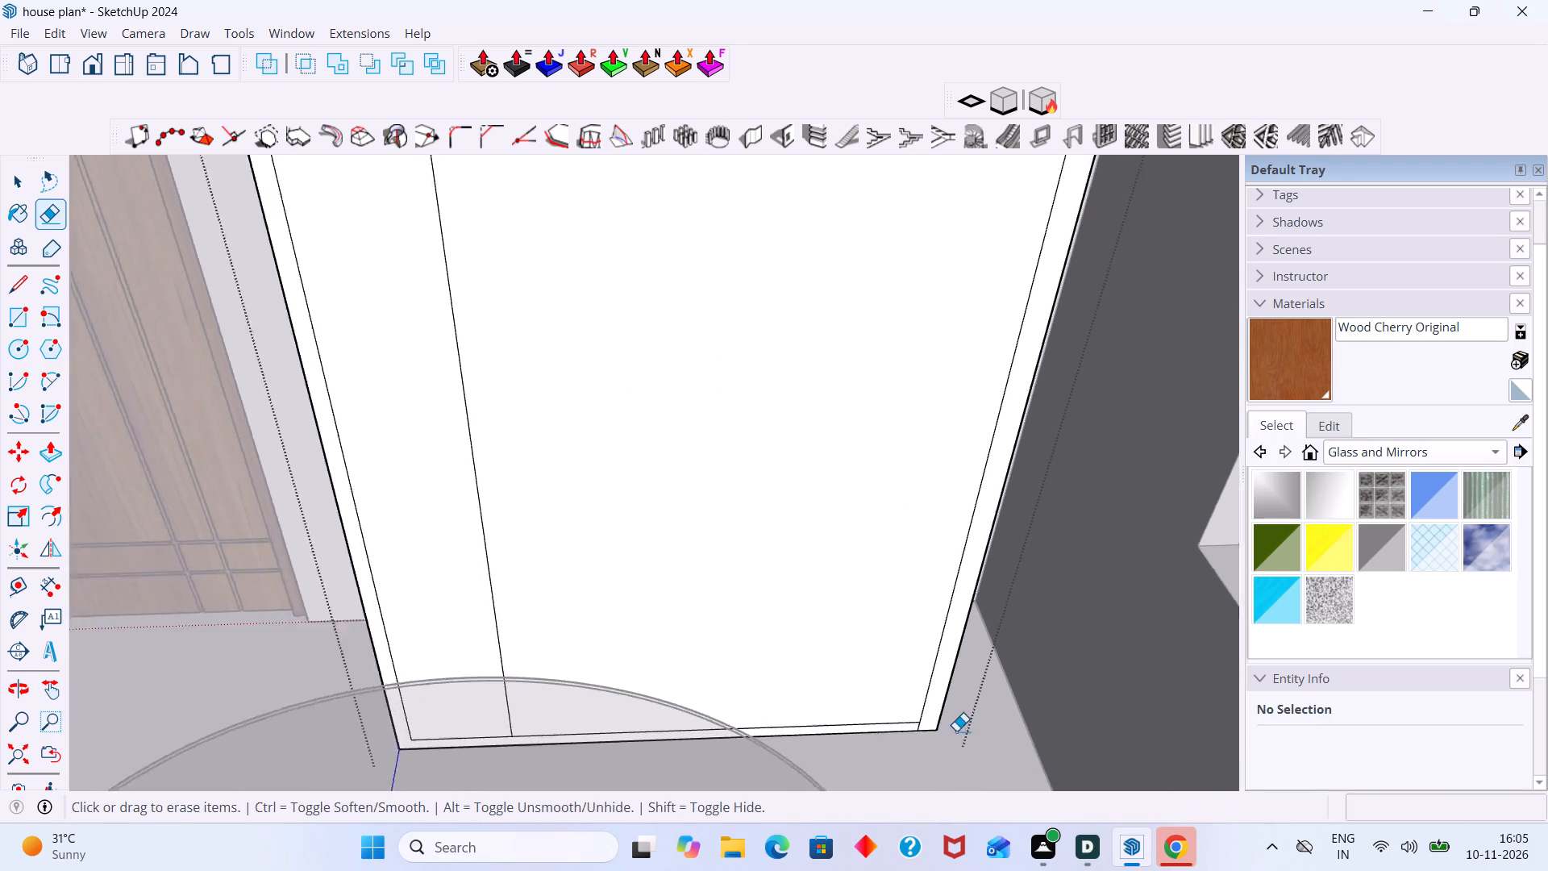
pyautogui.scroll(14, 956, 731)
pyautogui.moveTo(905, 706); pyautogui.dragTo(889, 713)
pyautogui.scroll(-19, 896, 712)
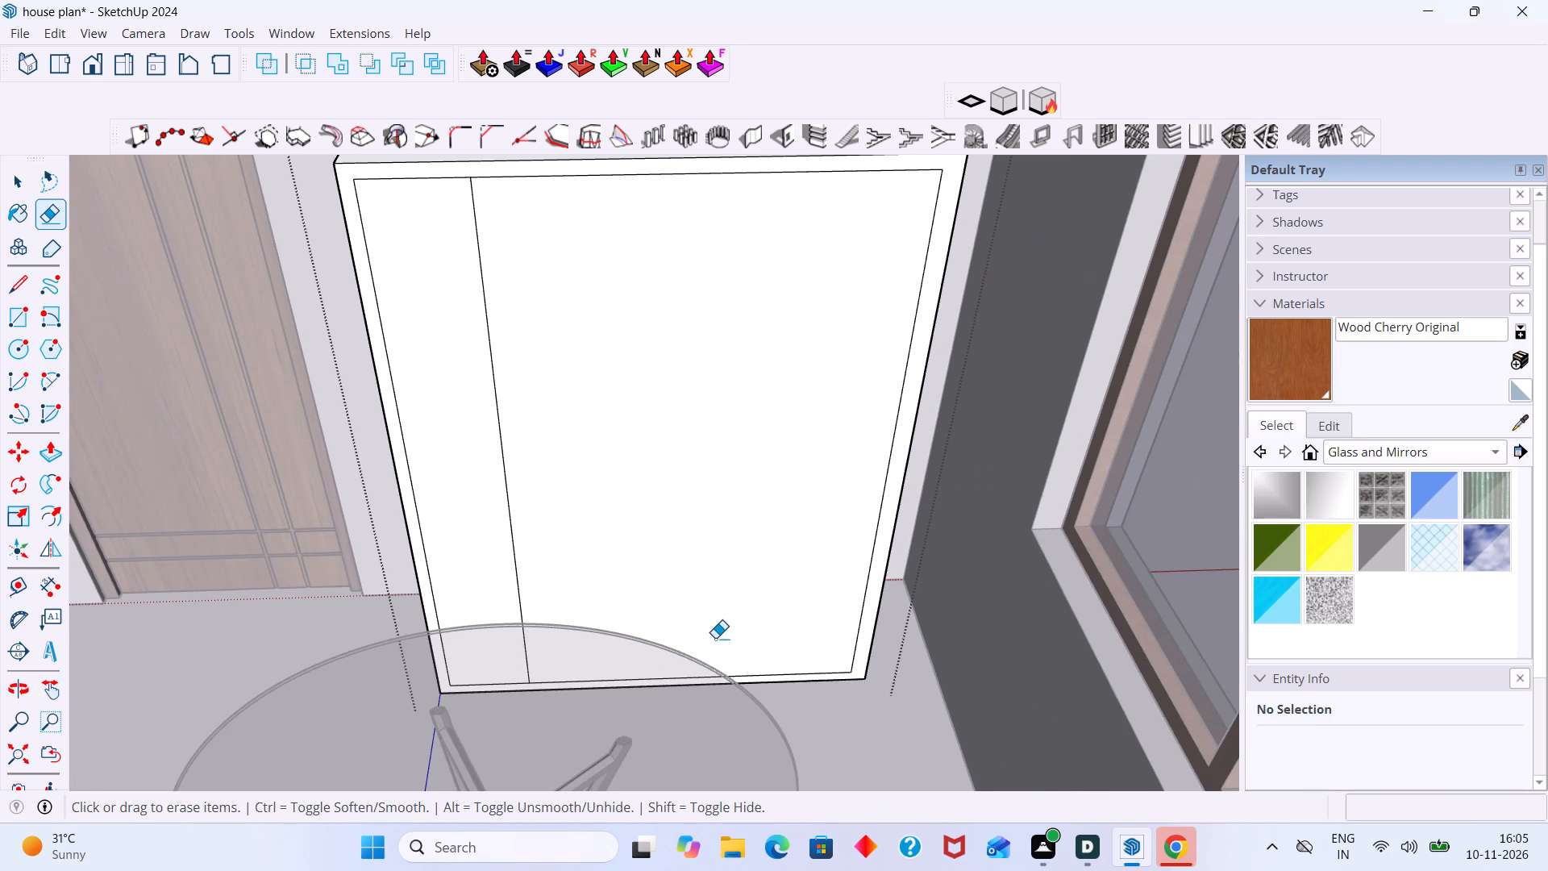
# Copy the inner outline's right vertical edge 10" inward across the wardrobe front and exit the group.
pyautogui.press('space')
pyautogui.scroll(4, 863, 611)
pyautogui.click(859, 619)
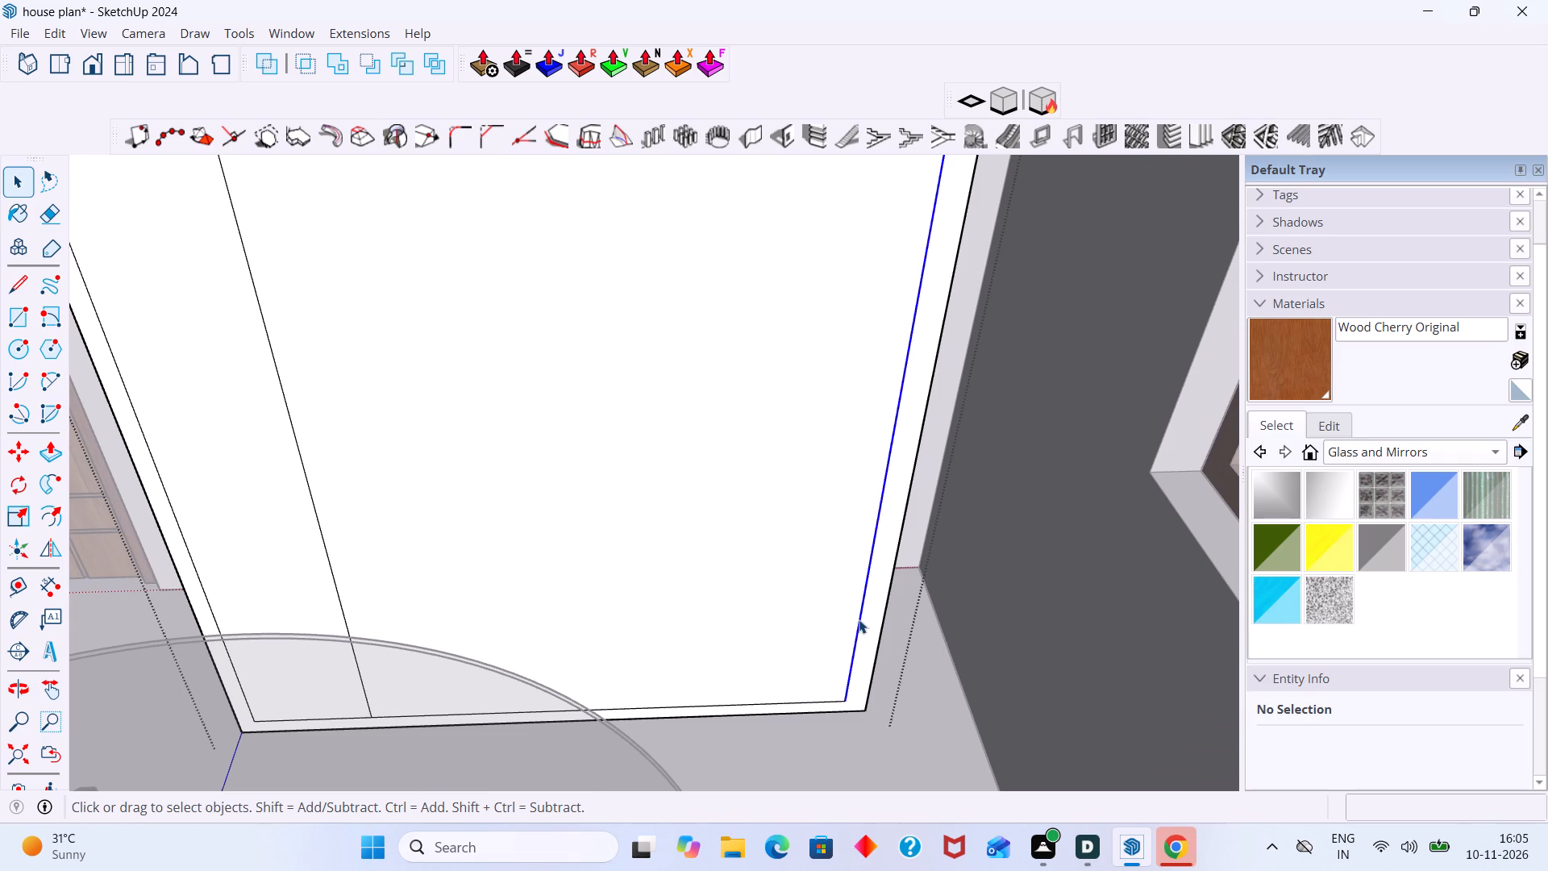
pyautogui.press('m')
pyautogui.click(849, 631)
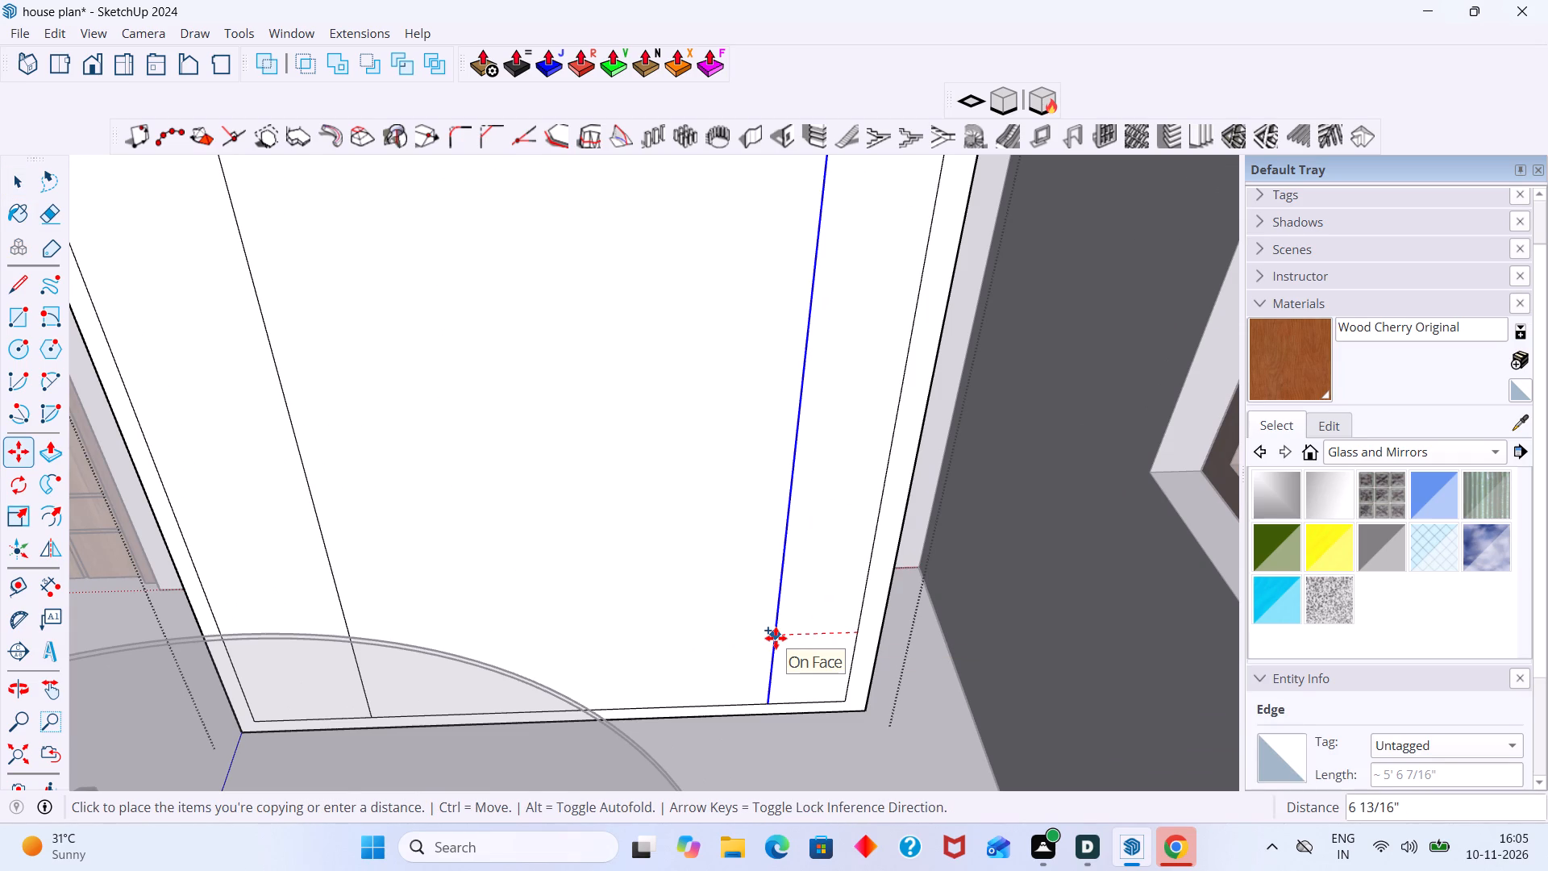
pyautogui.write('10"')
pyautogui.press('Return')
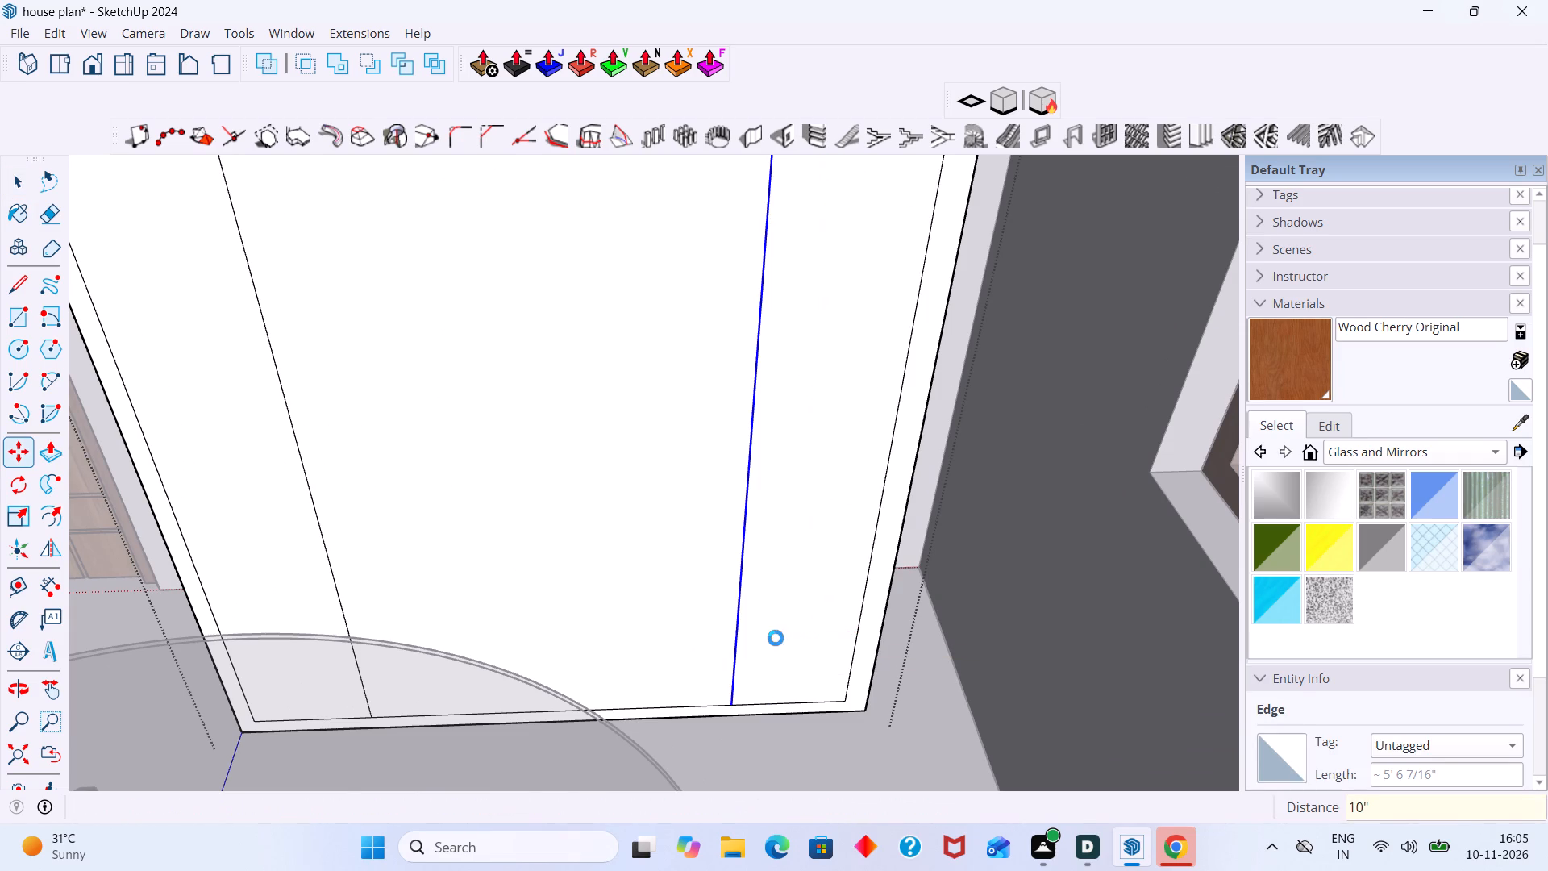
pyautogui.press('space')
pyautogui.scroll(-5, 784, 631)
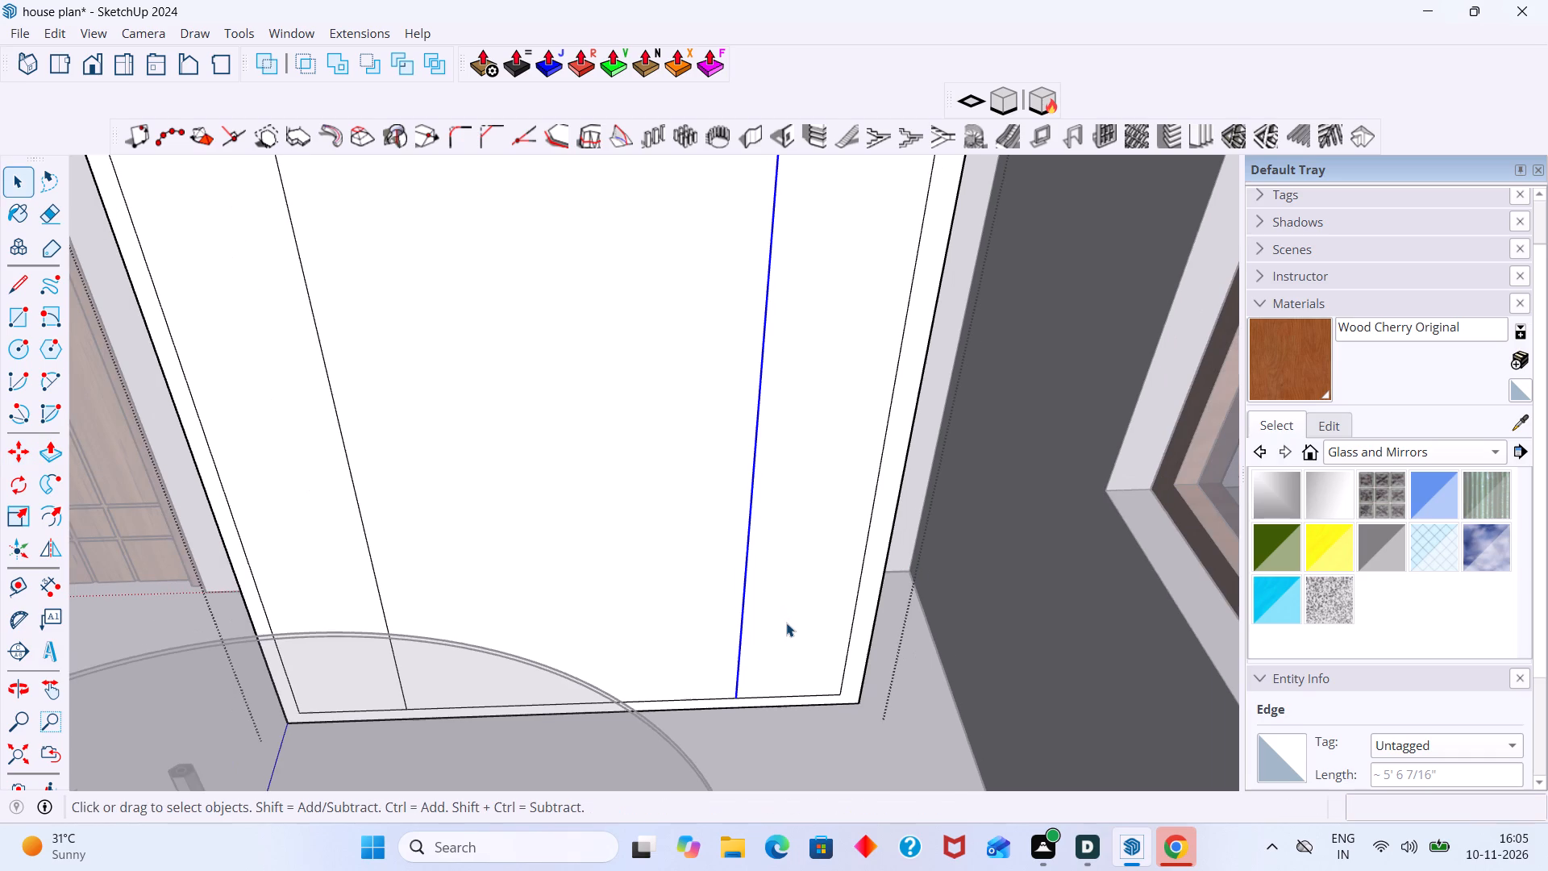
pyautogui.scroll(-10, 786, 622)
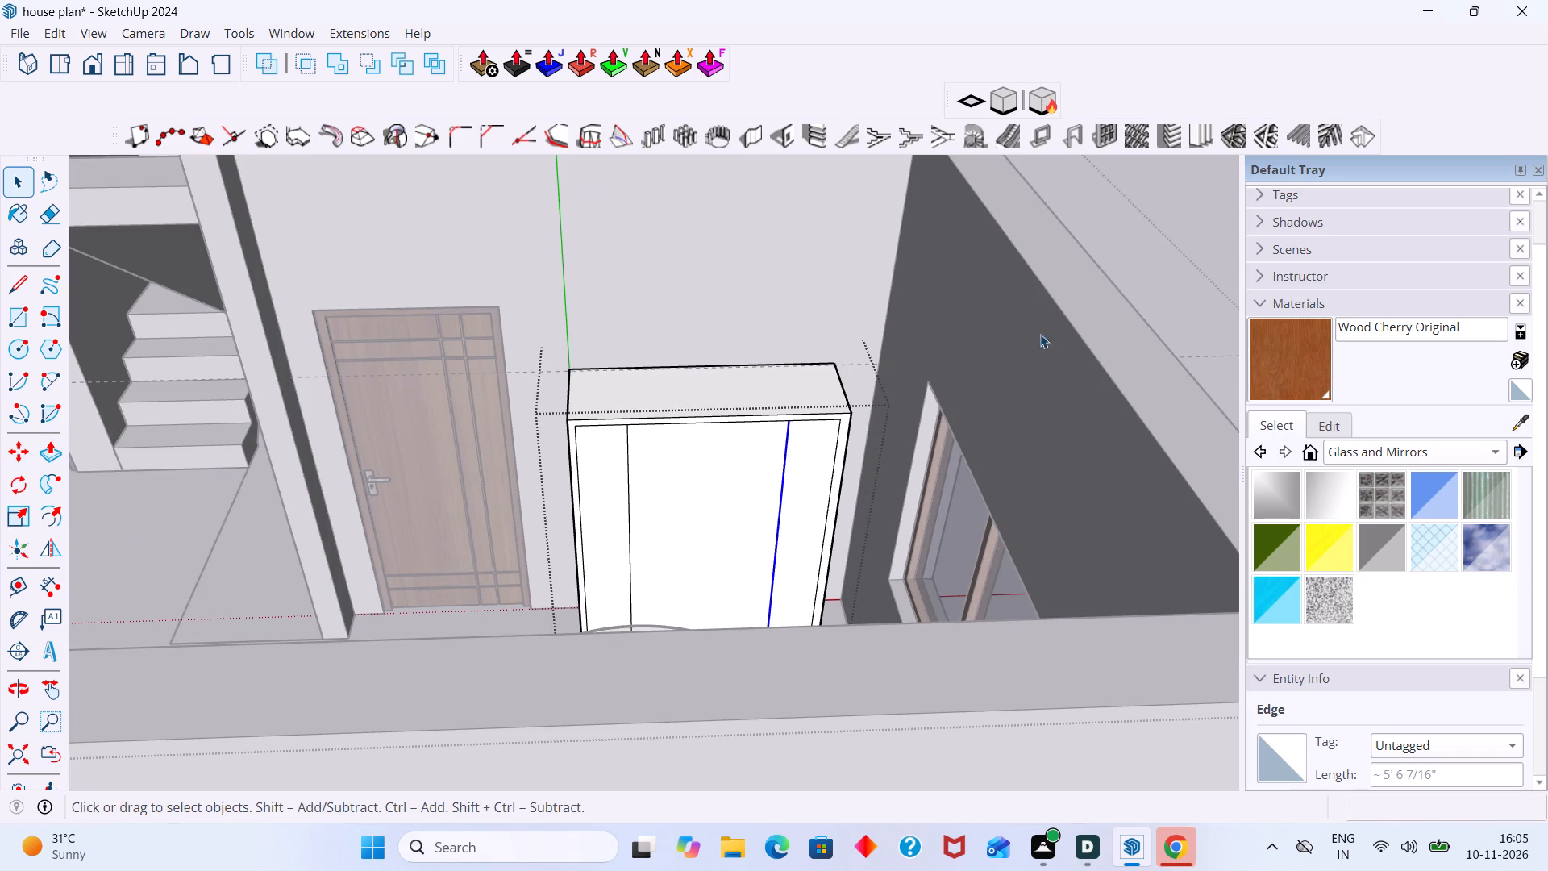
pyautogui.click(1210, 238)
# Copy the wardrobe front's left division line 9 mm toward the centre along the red axis.
pyautogui.scroll(9, 647, 451)
pyautogui.scroll(-2, 627, 421)
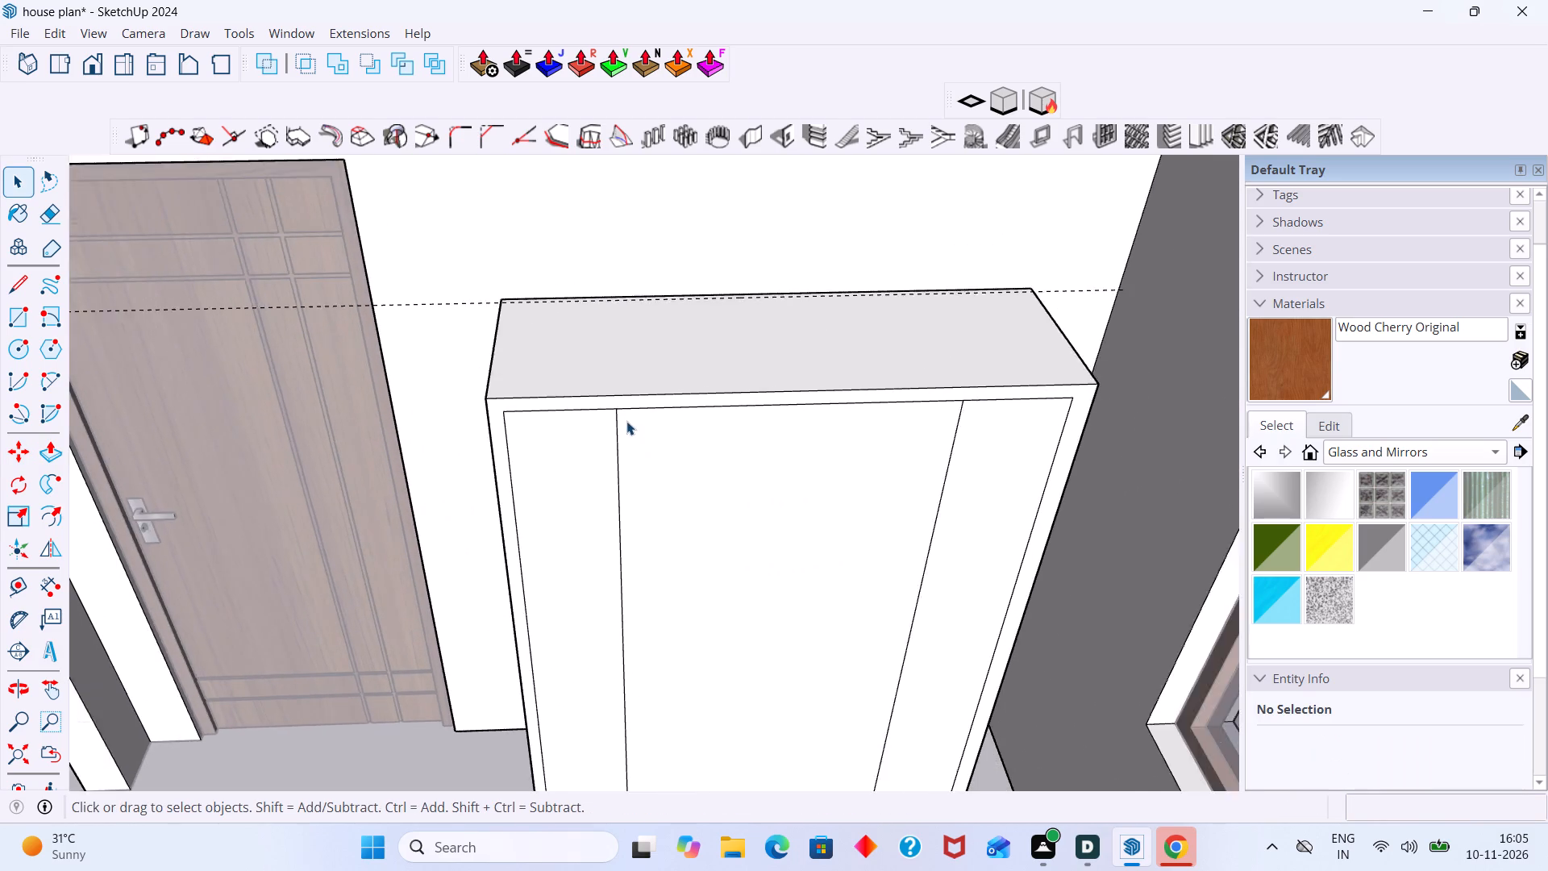
pyautogui.scroll(-5, 626, 421)
pyautogui.scroll(5, 631, 578)
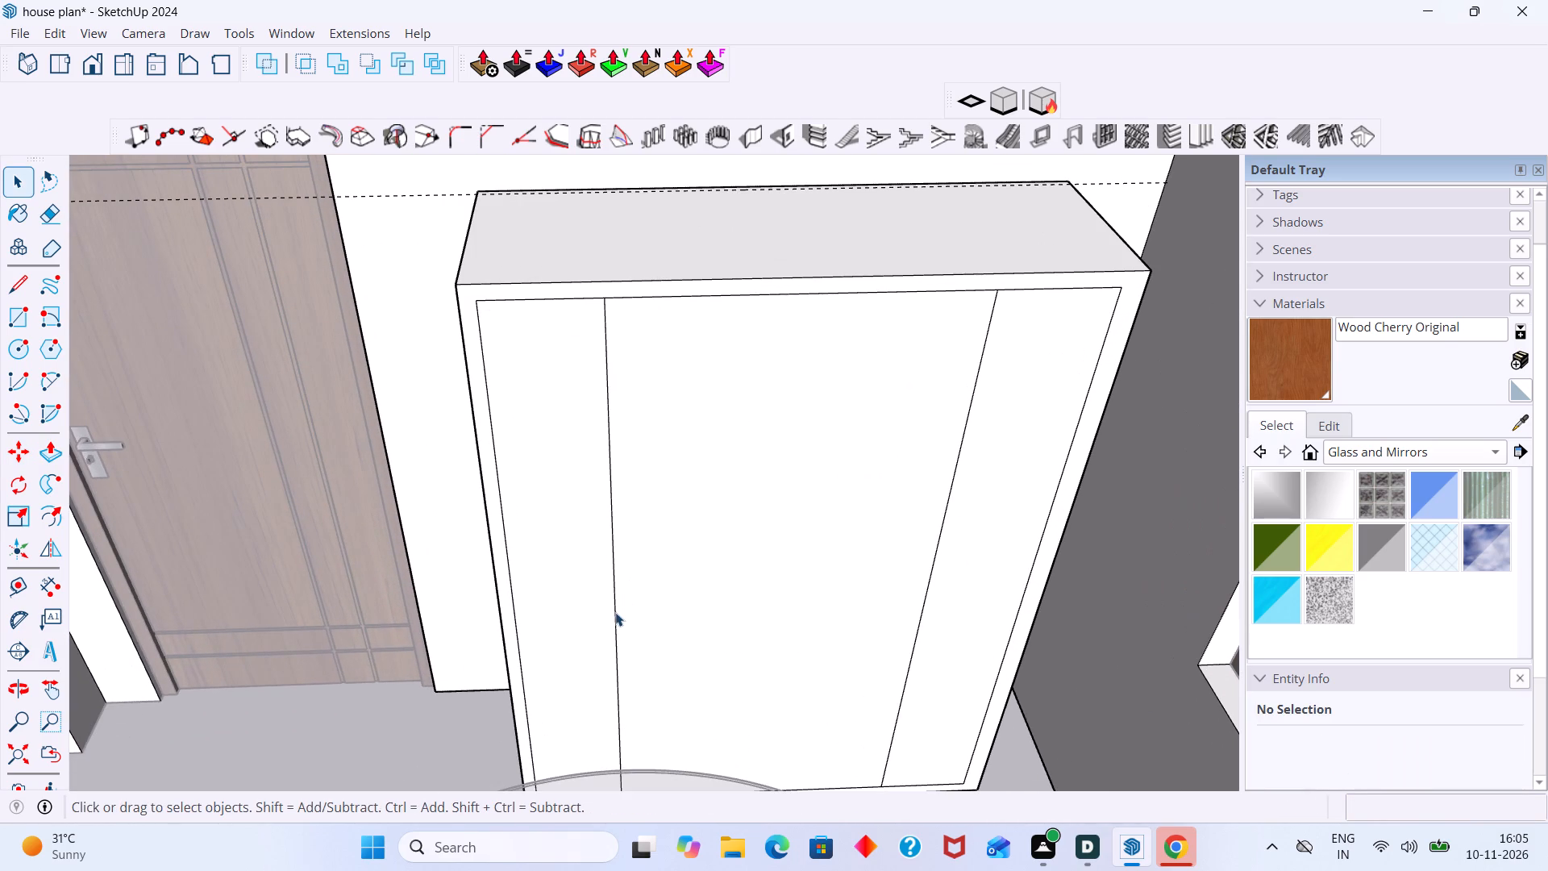
pyautogui.click(615, 612)
pyautogui.doubleClick(615, 613)
pyautogui.click(617, 645)
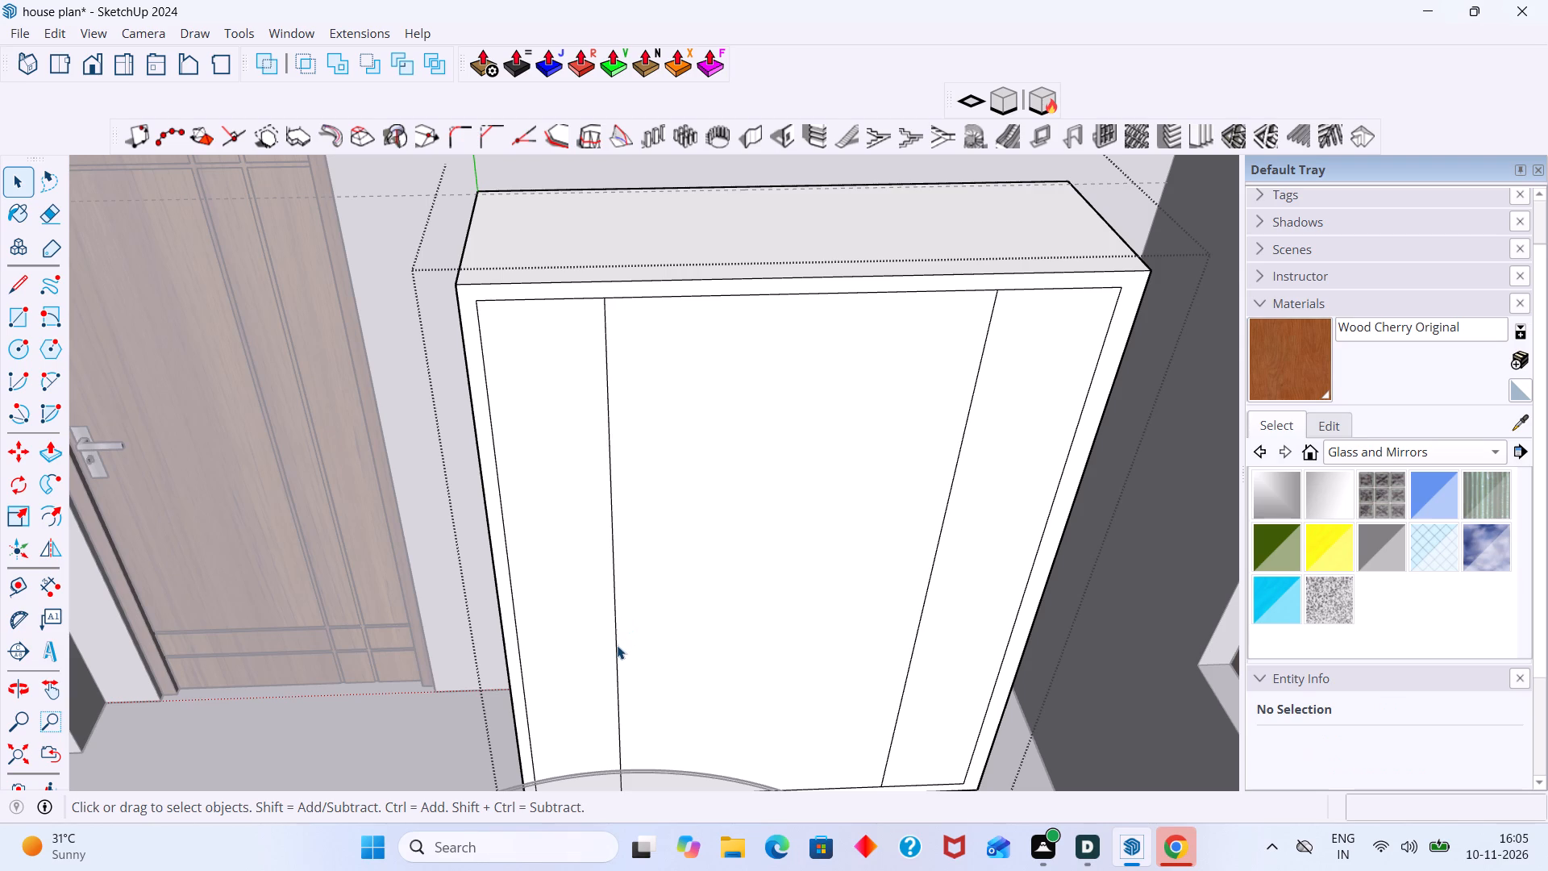
pyautogui.press('m')
pyautogui.click(616, 645)
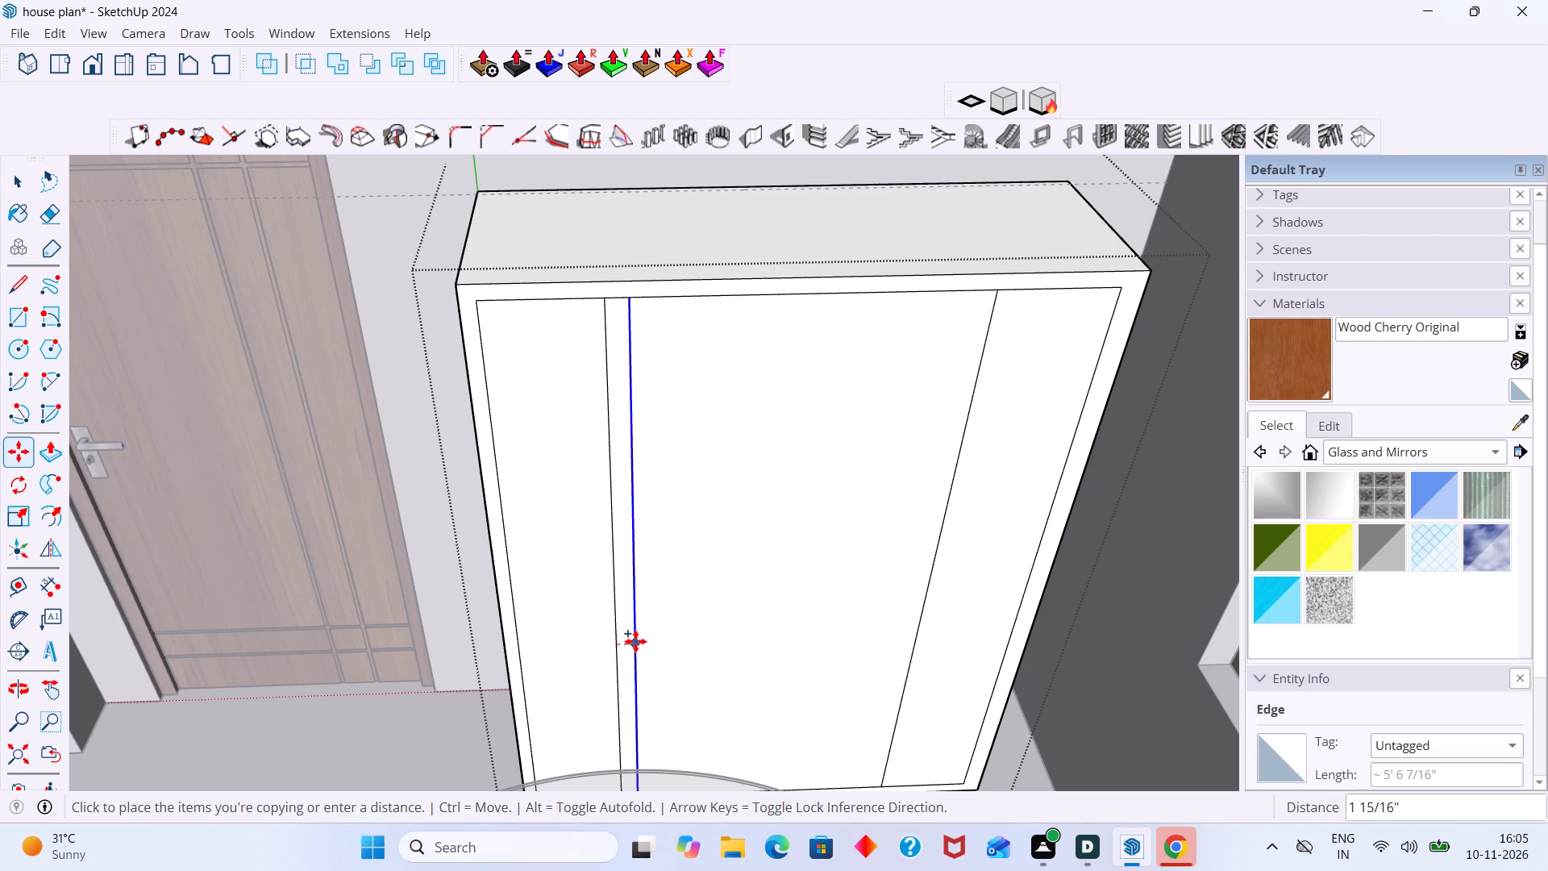
pyautogui.press('Right')
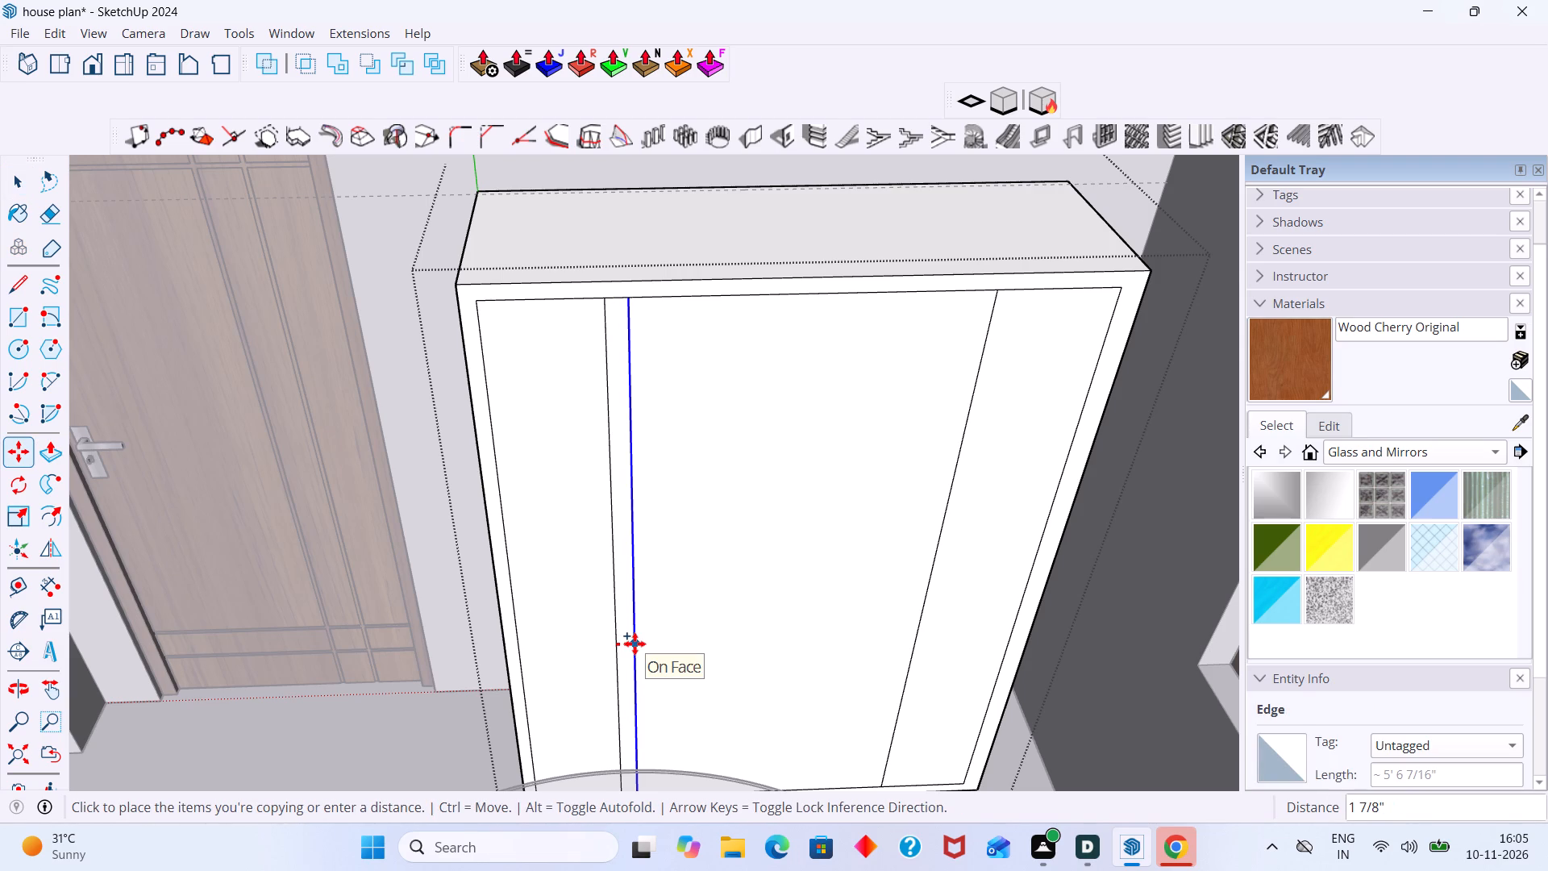
pyautogui.press('9')
pyautogui.hotkey('shift', '"')
pyautogui.press('BackSpace')
pyautogui.write('mm')
pyautogui.press('Return')
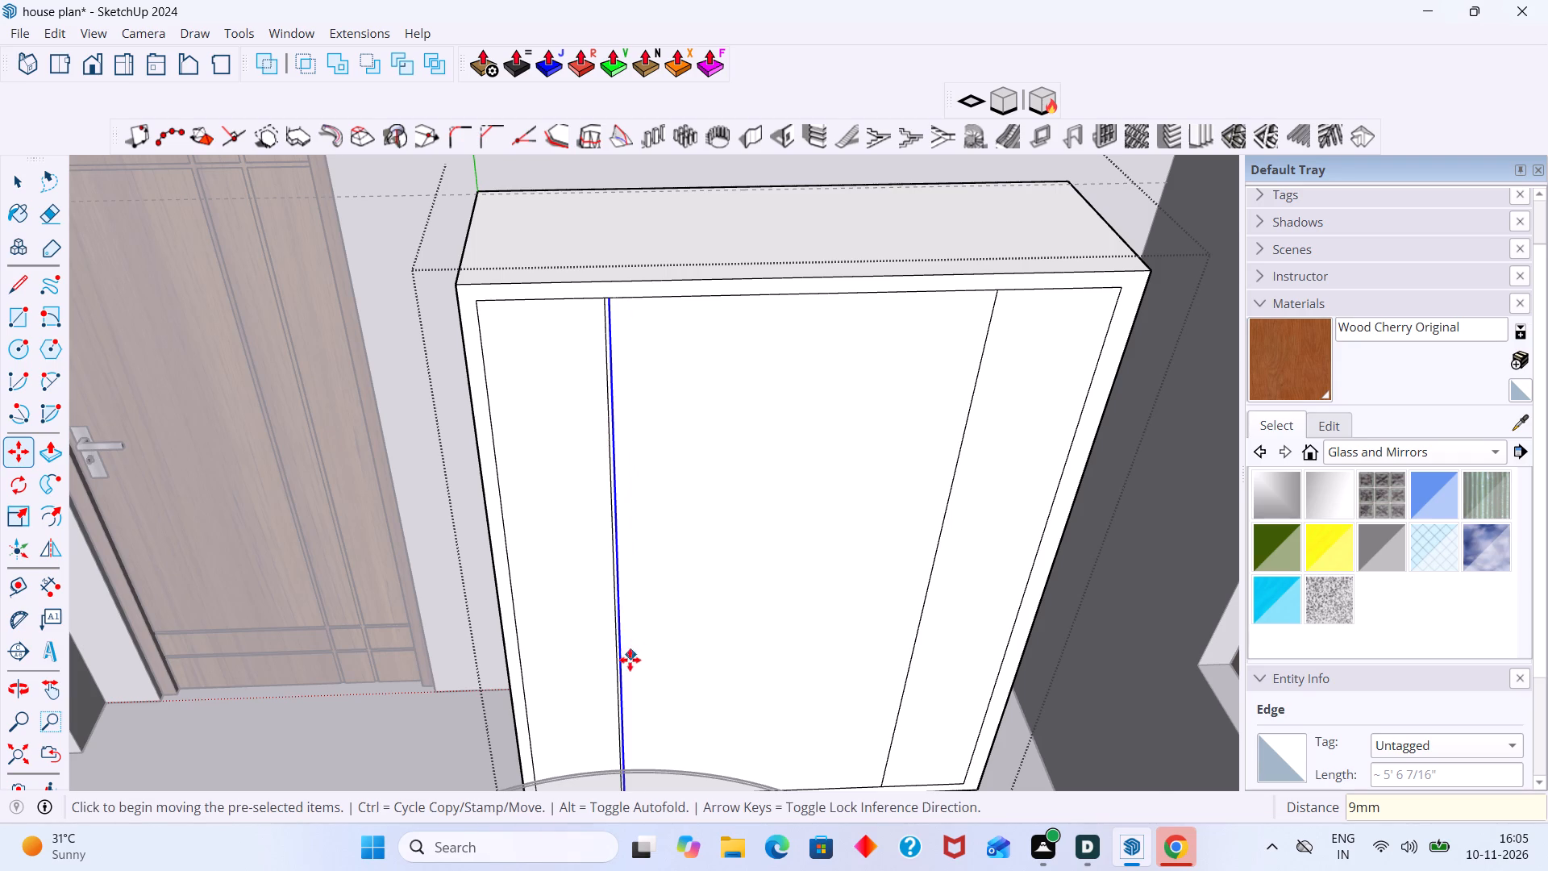
# Copy the new 9 mm offset line 18 mm back toward the wardrobe's left side, past the original division line.
pyautogui.scroll(11, 626, 666)
pyautogui.click(616, 674)
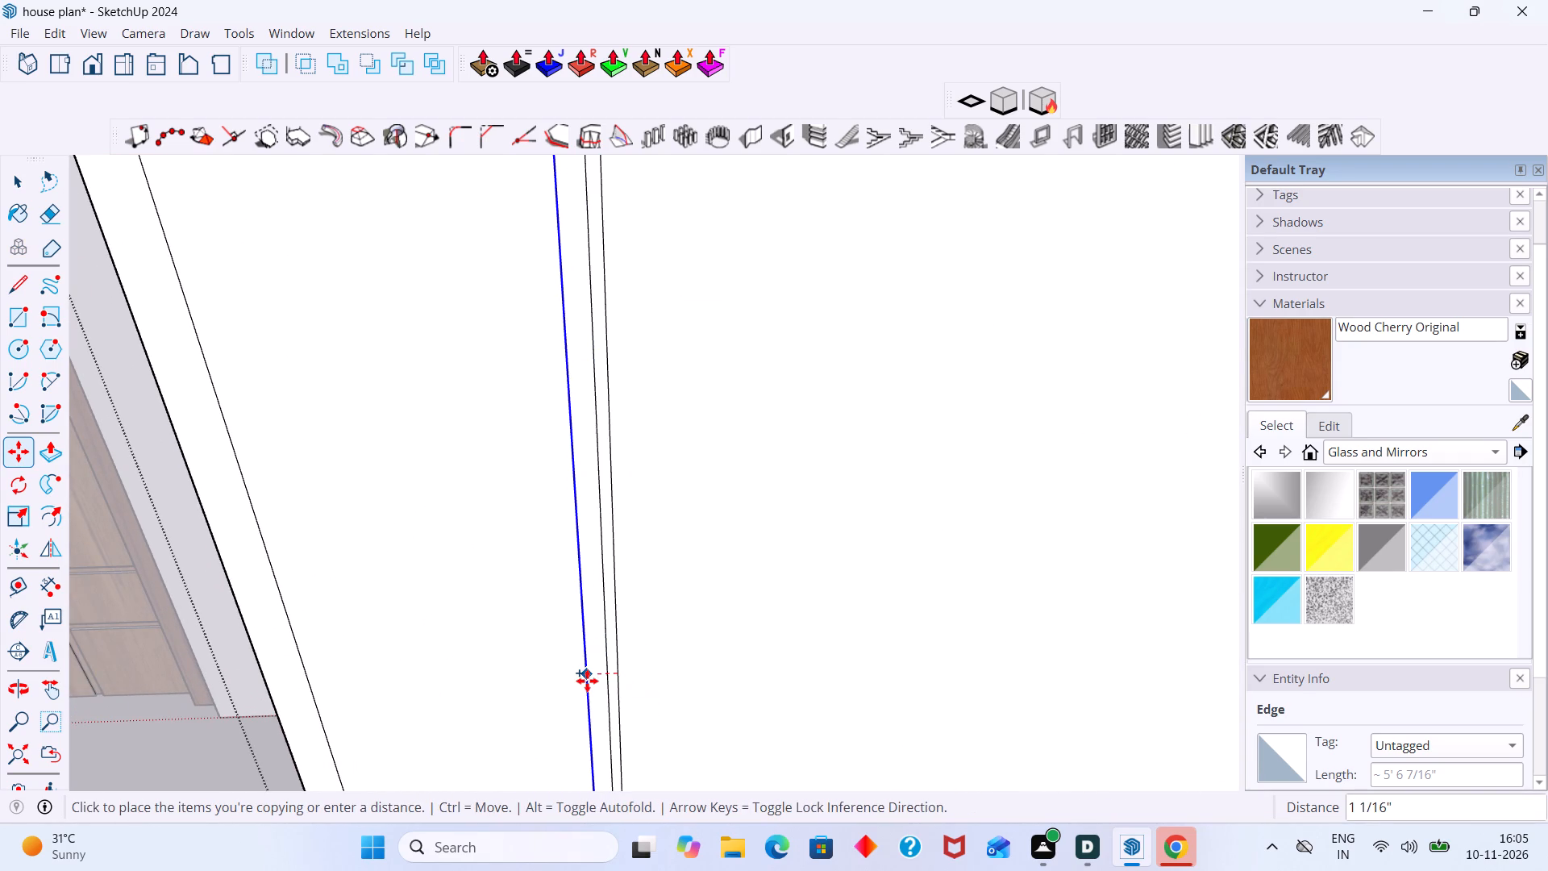
pyautogui.press('9')
pyautogui.press('BackSpace')
pyautogui.write('18')
pyautogui.write('mm')
pyautogui.press('Return')
pyautogui.press('space')
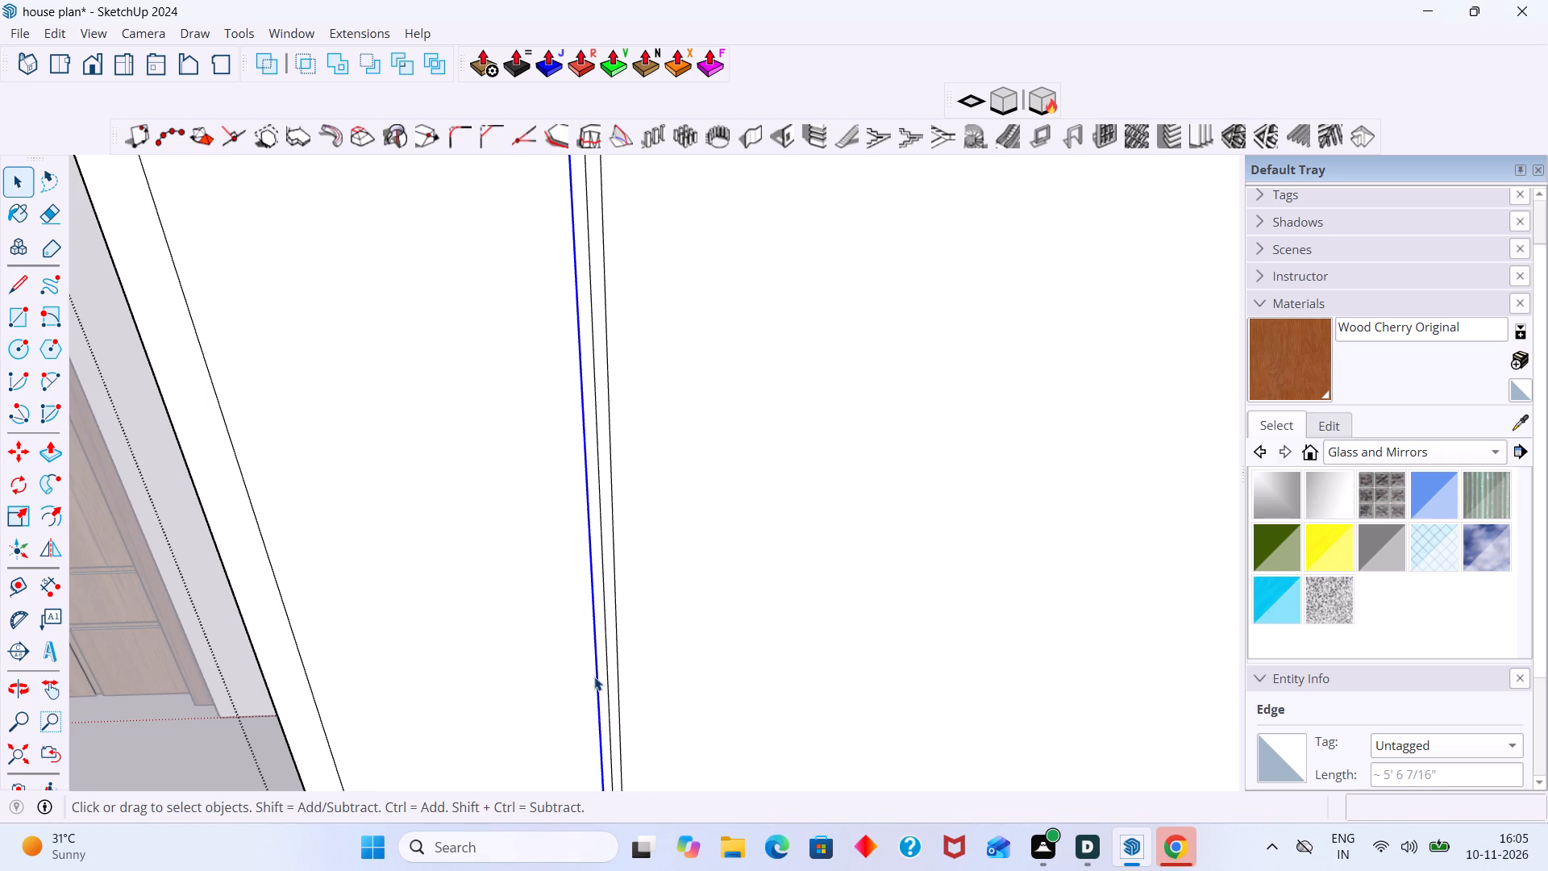
# Delete the original middle line of the left division, keeping the outer pair, and exit the wardrobe group.
pyautogui.click(605, 678)
pyautogui.press('BackSpace')
pyautogui.scroll(-2, 601, 671)
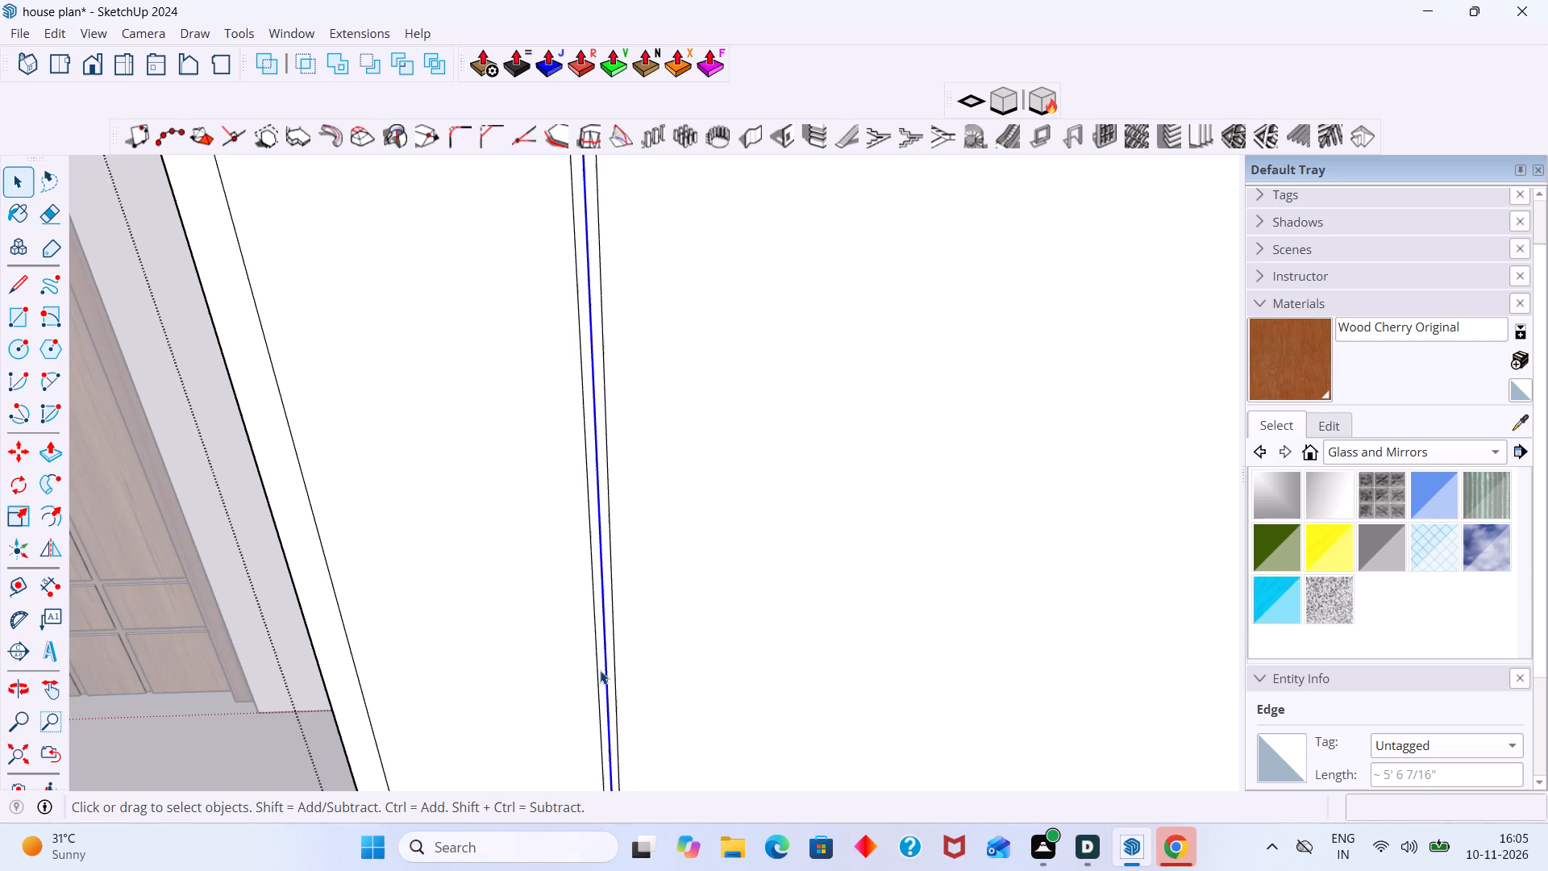
pyautogui.press('Delete')
pyautogui.scroll(-15, 600, 669)
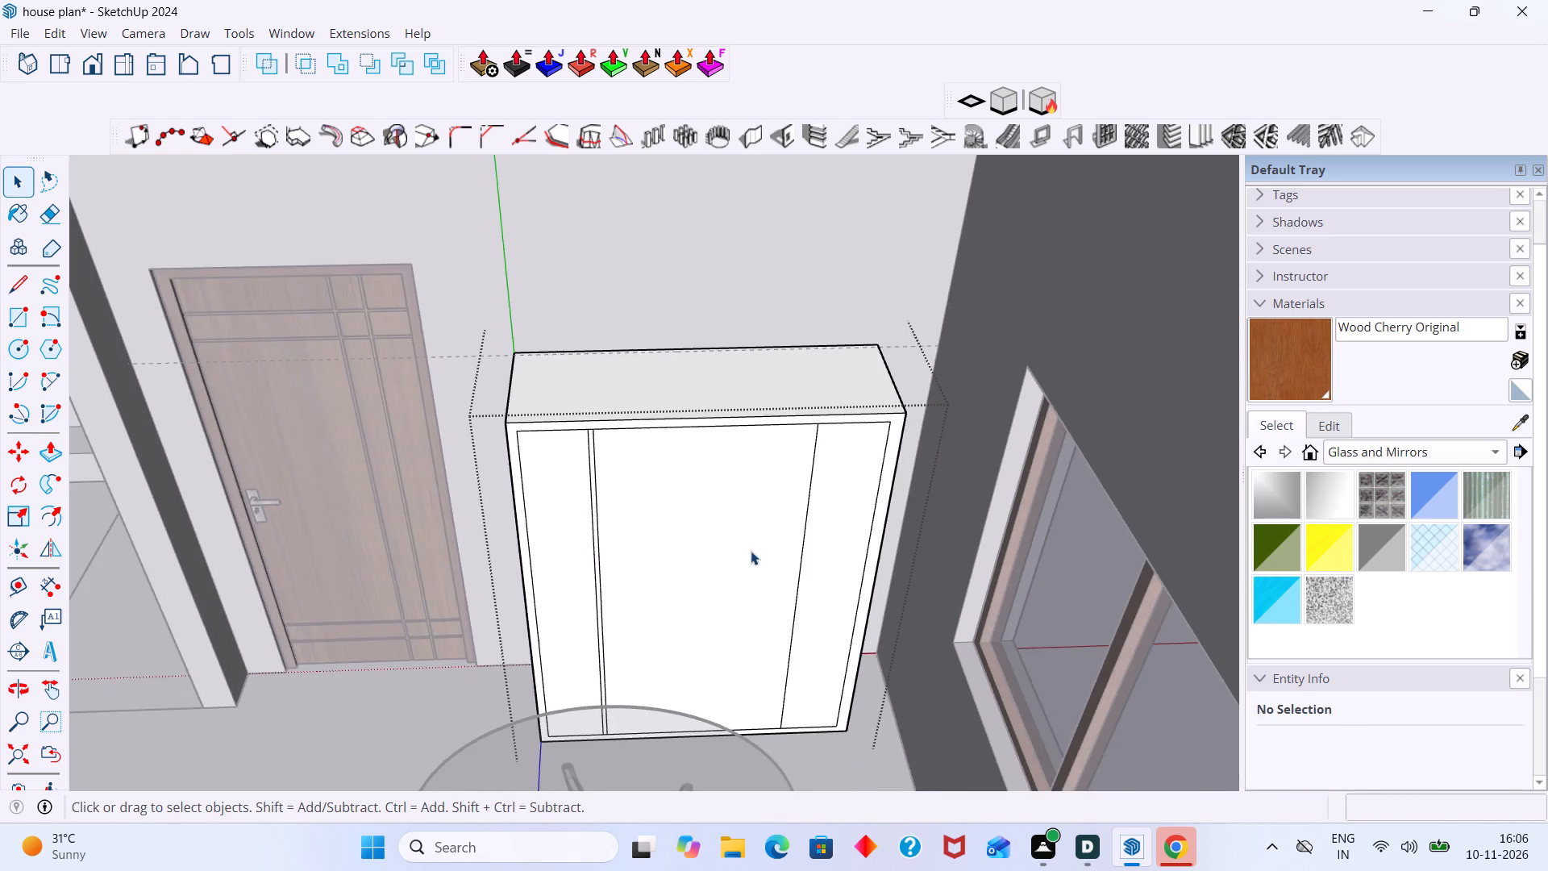
pyautogui.scroll(-5, 751, 551)
pyautogui.click(1139, 292)
# Copy the wardrobe front's right division line 9 mm toward the wardrobe's right side.
pyautogui.scroll(9, 858, 587)
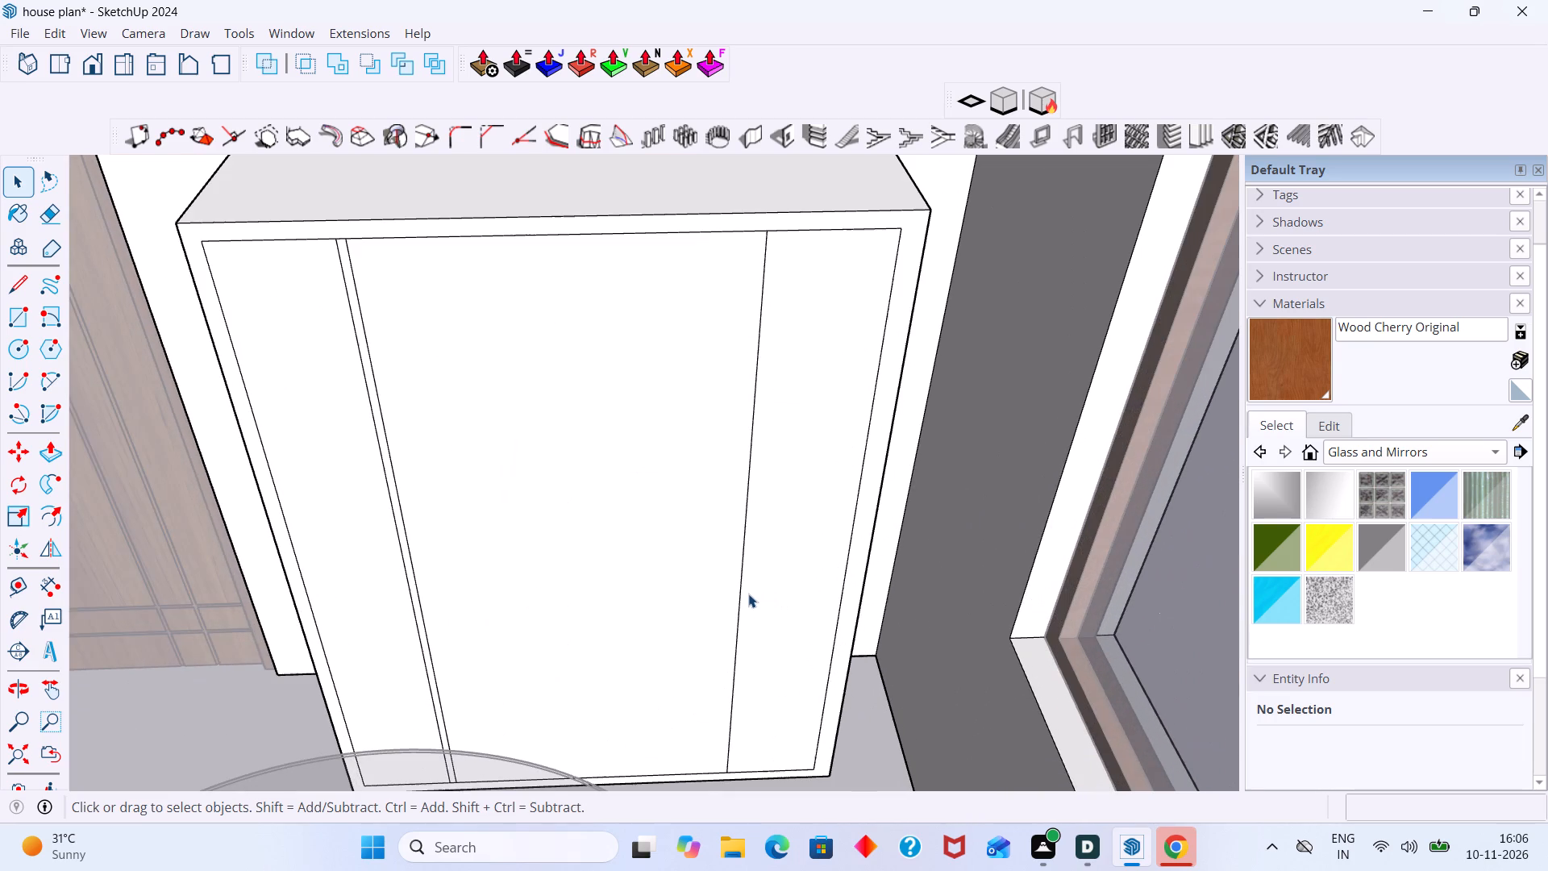
pyautogui.click(739, 599)
pyautogui.scroll(1, 739, 601)
pyautogui.doubleClick(739, 601)
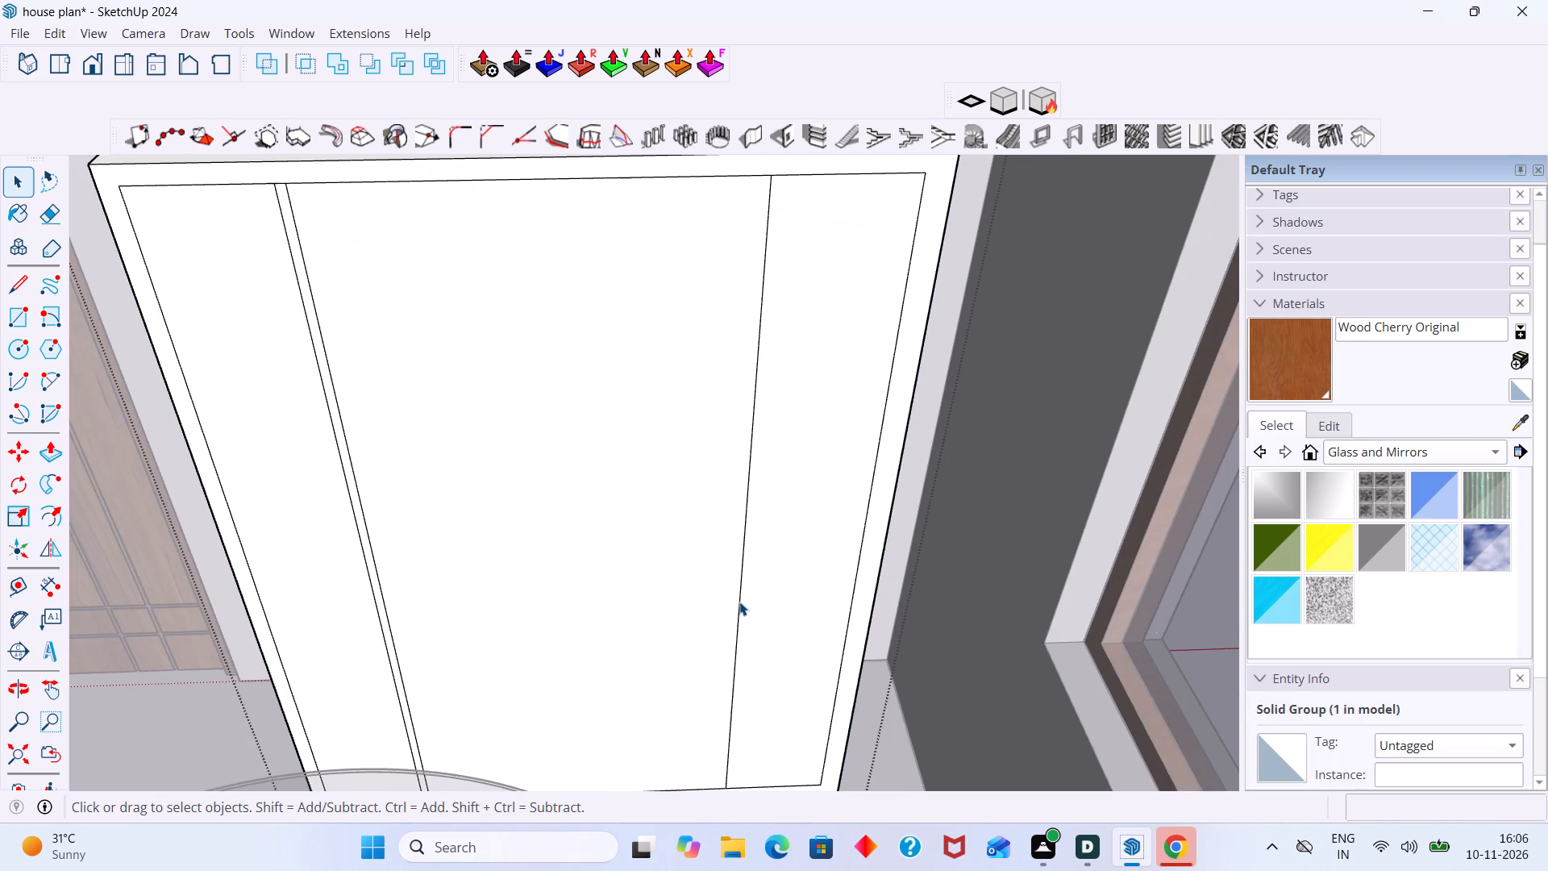
pyautogui.click(739, 614)
pyautogui.press('m')
pyautogui.click(739, 614)
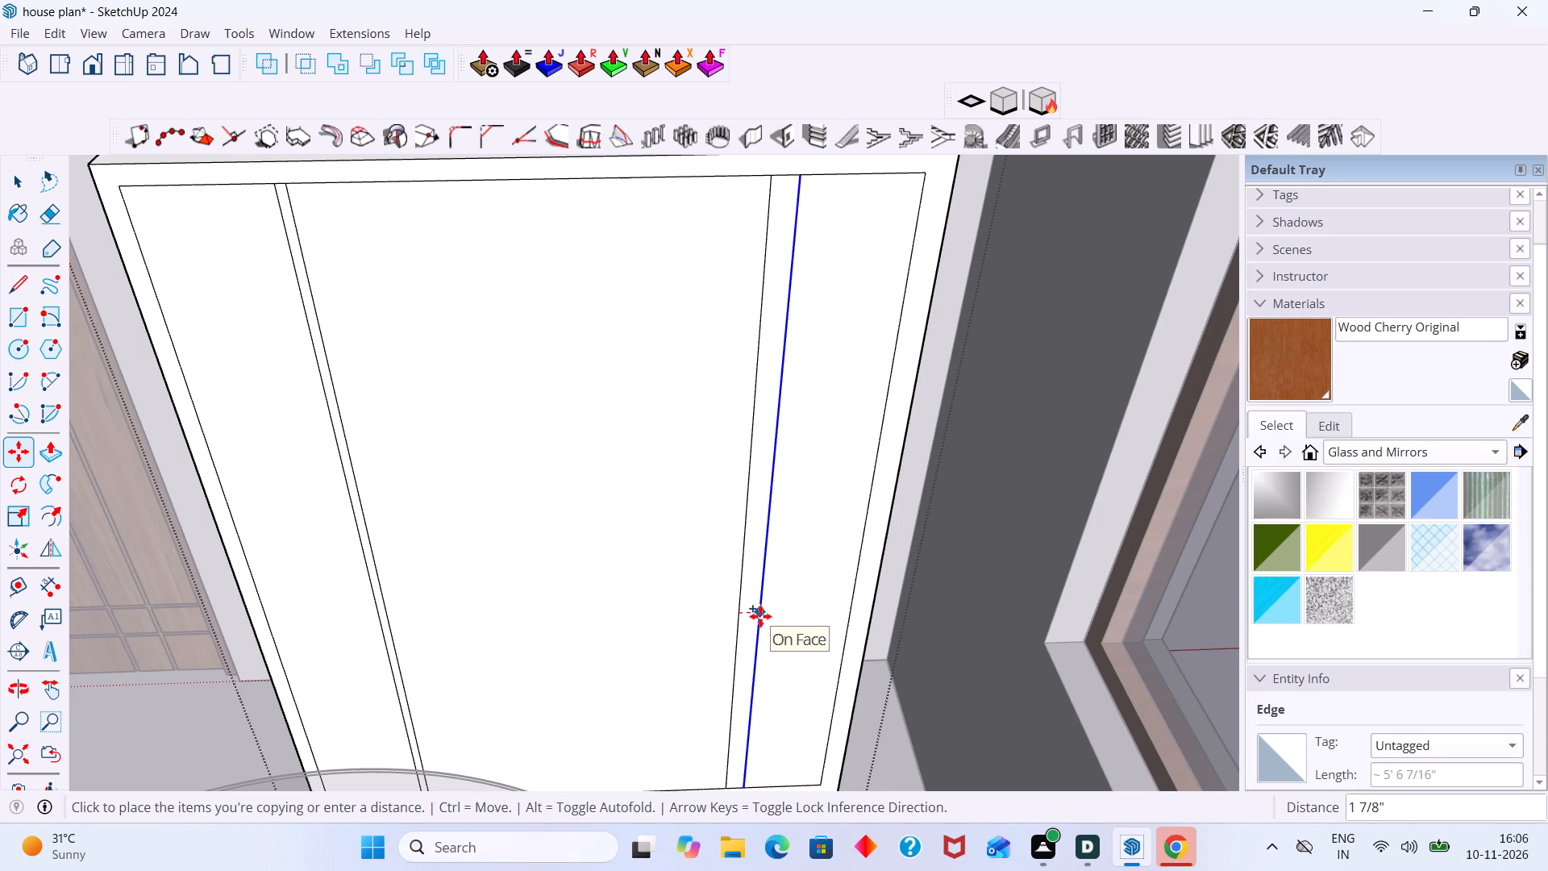
pyautogui.press('9')
pyautogui.write('mm')
pyautogui.press('Return')
# Copy the new right-hand offset line 18 mm back toward the centre, past the original right division line.
pyautogui.scroll(8, 749, 623)
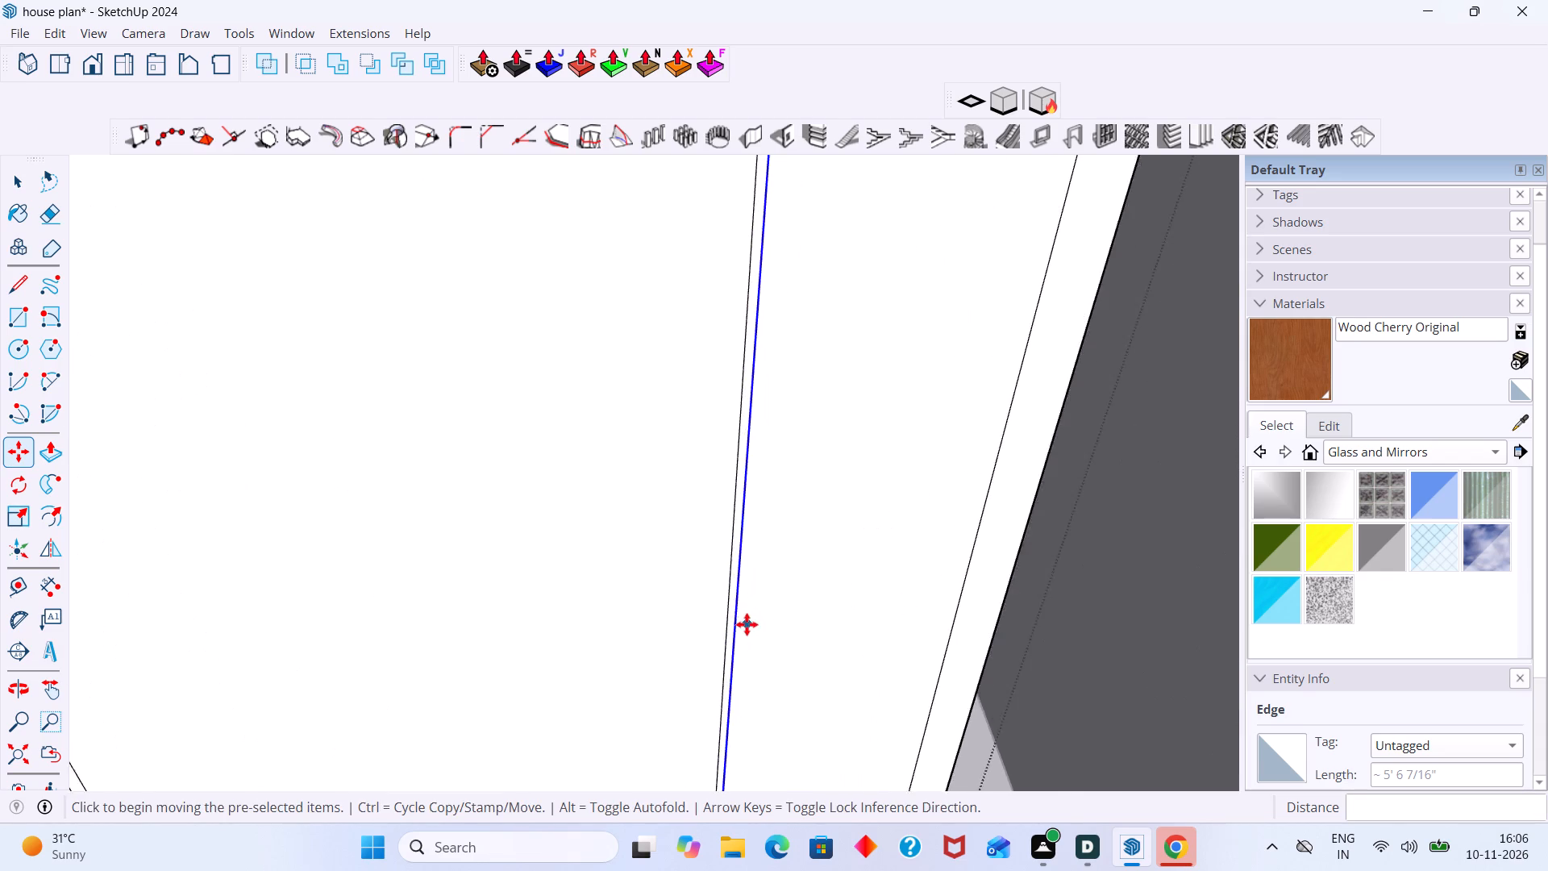
pyautogui.scroll(3, 747, 624)
pyautogui.click(733, 635)
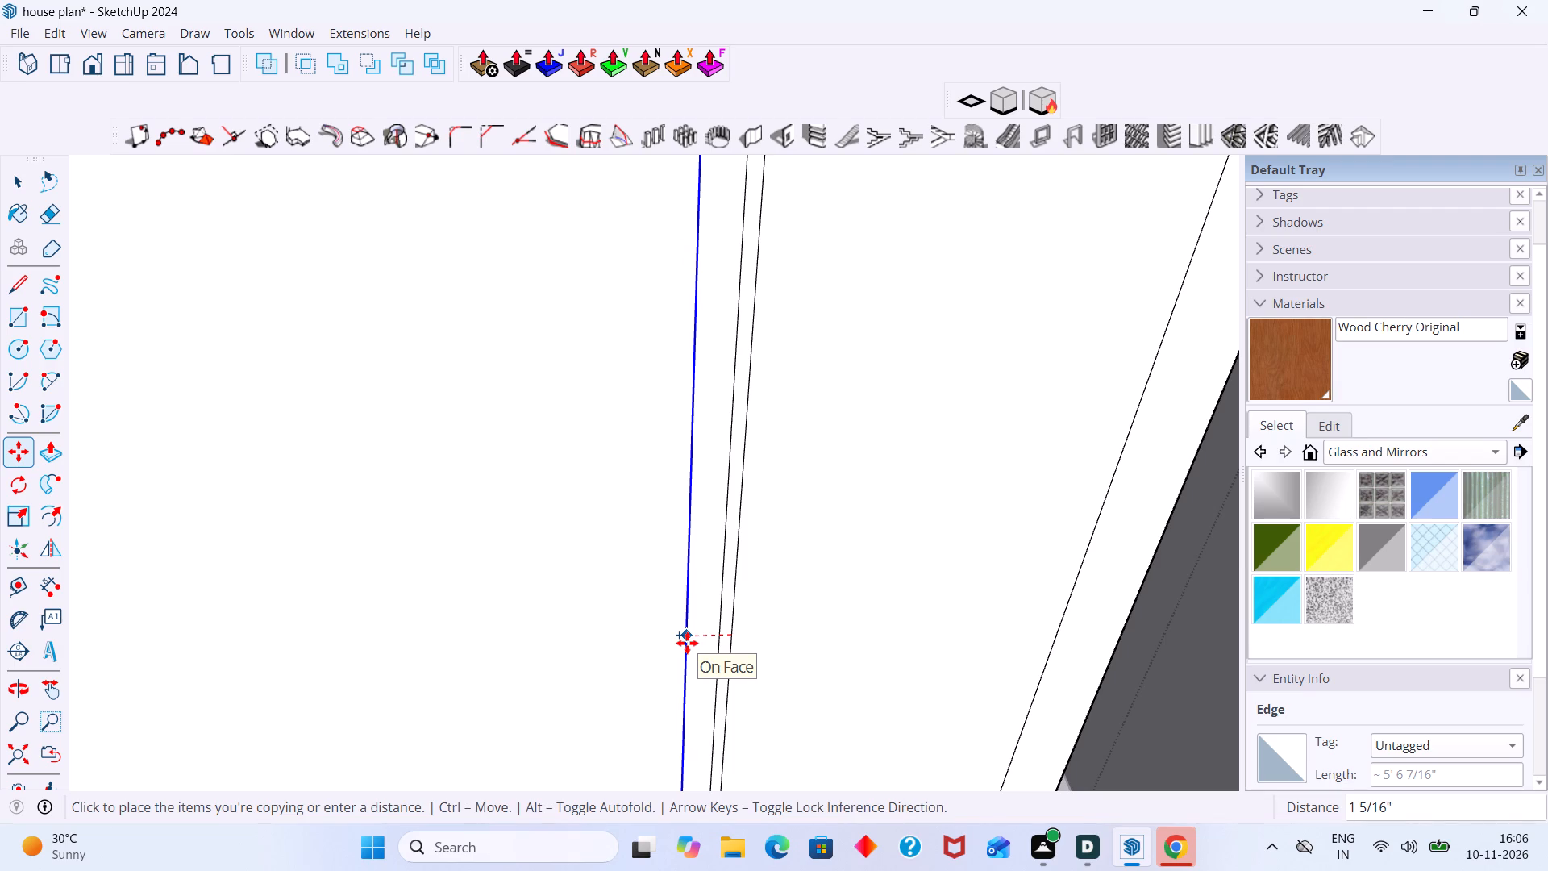
pyautogui.press('9')
pyautogui.press('BackSpace')
pyautogui.write('18')
pyautogui.write('mm')
pyautogui.press('Return')
pyautogui.press('space')
# Delete the original middle line of the right division, keeping the outer pair.
pyautogui.click(718, 636)
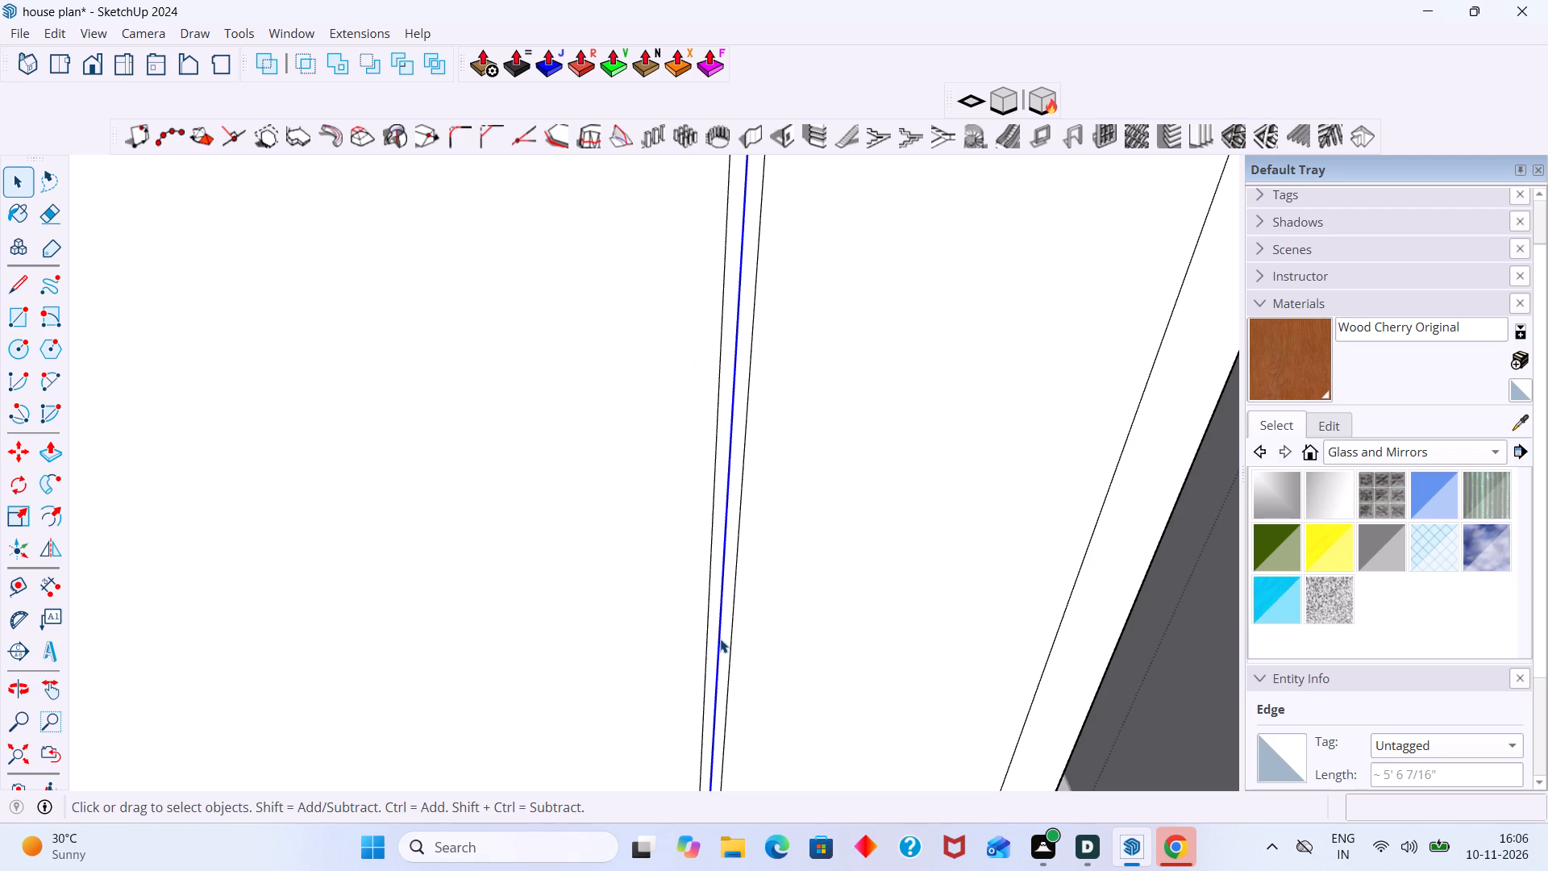
pyautogui.press('BackSpace')
pyautogui.scroll(-2, 718, 643)
pyautogui.press('Delete')
pyautogui.scroll(-3, 717, 643)
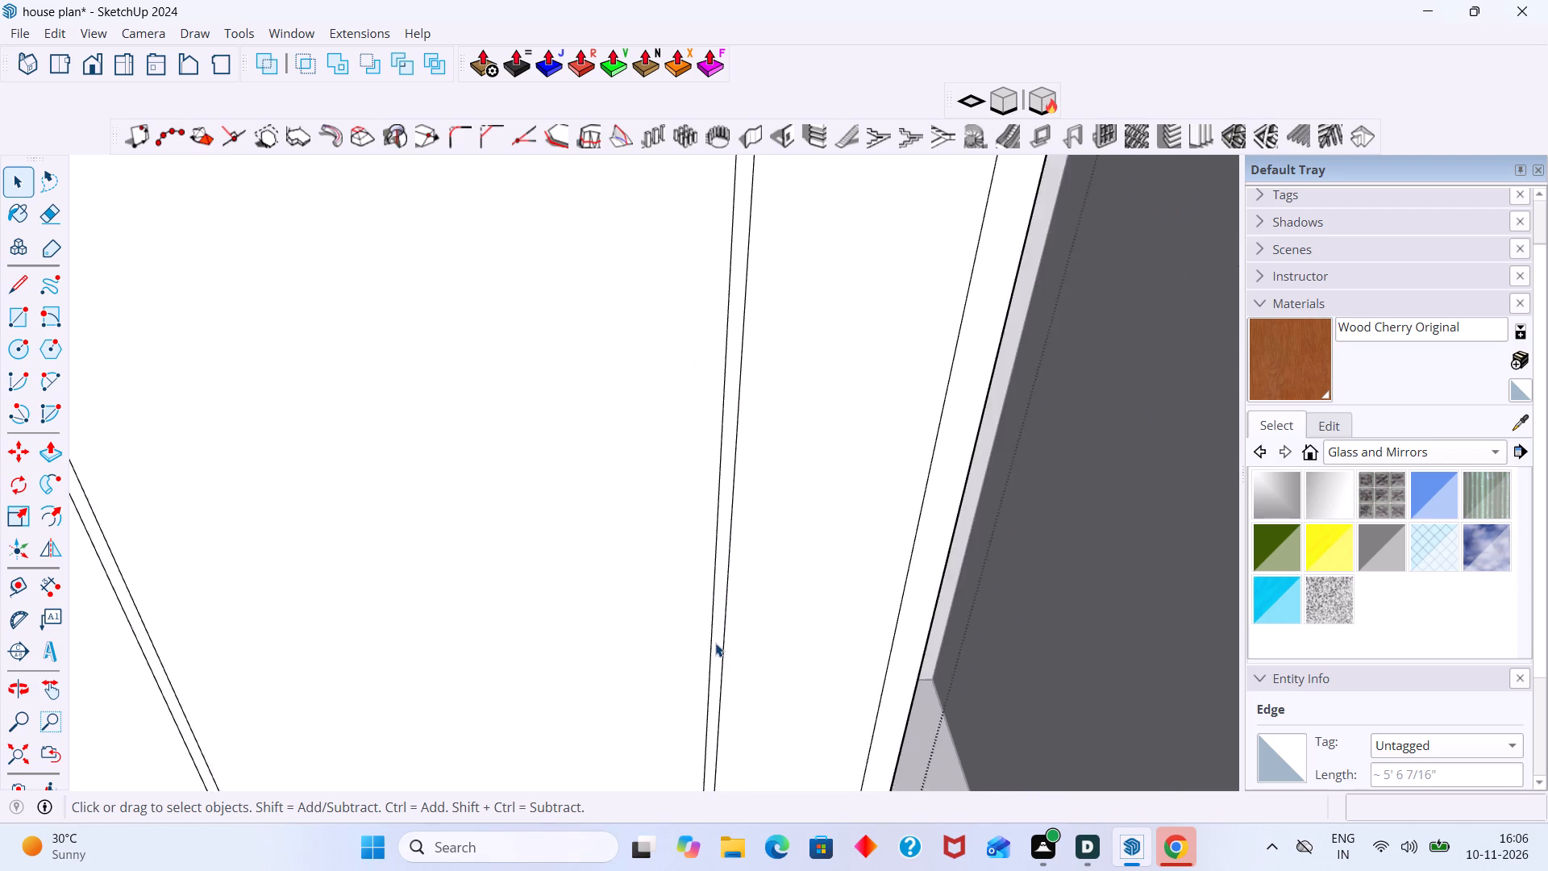
pyautogui.scroll(-12, 715, 643)
pyautogui.scroll(-1, 485, 619)
pyautogui.moveTo(547, 710); pyautogui.dragTo(626, 730, button='middle')
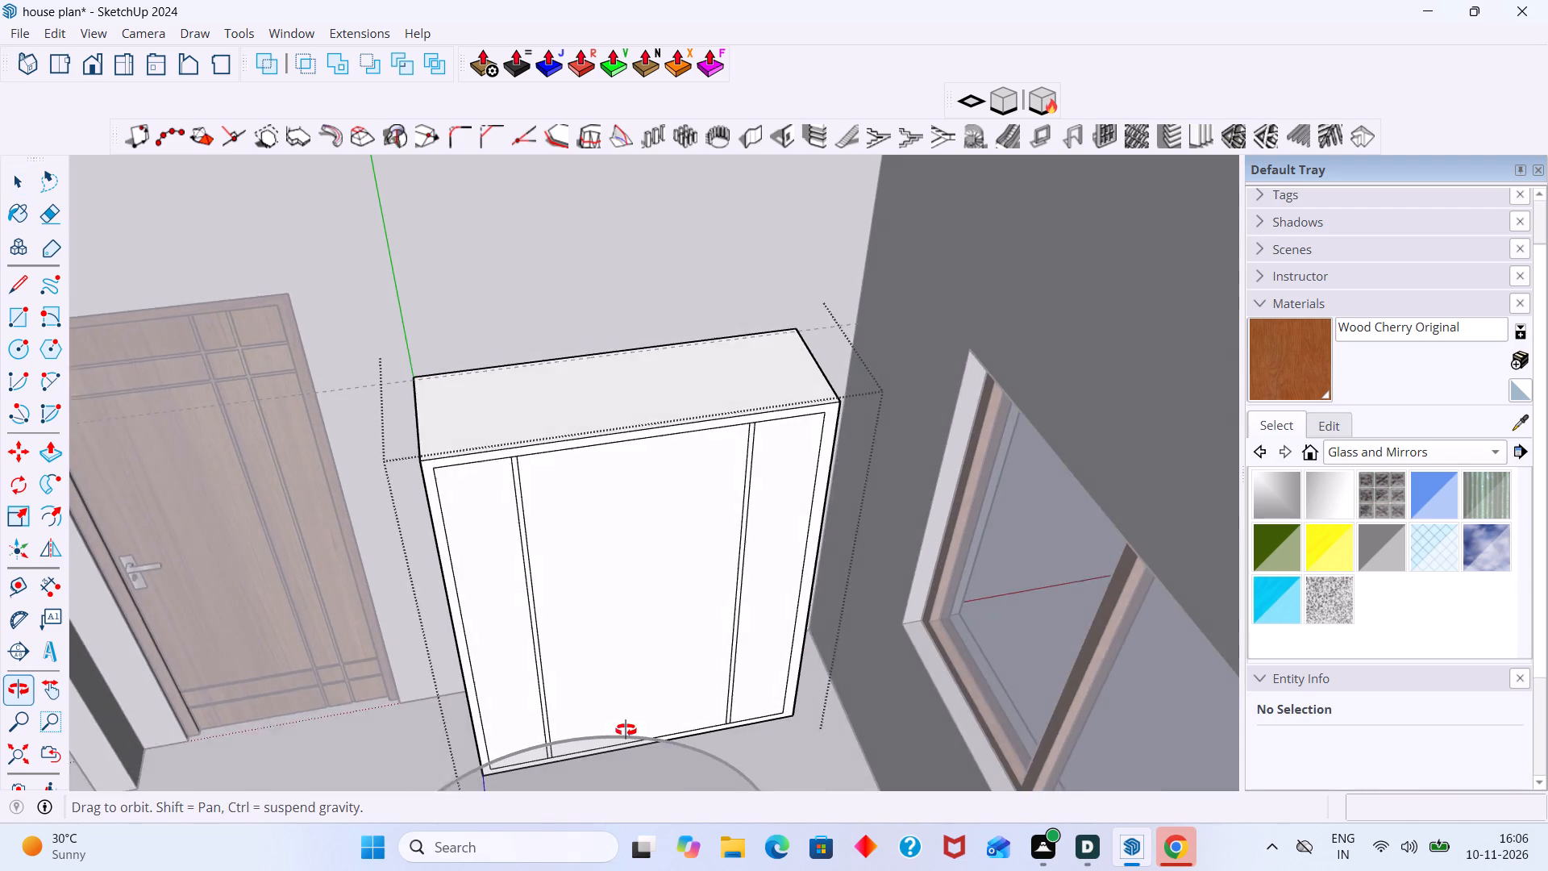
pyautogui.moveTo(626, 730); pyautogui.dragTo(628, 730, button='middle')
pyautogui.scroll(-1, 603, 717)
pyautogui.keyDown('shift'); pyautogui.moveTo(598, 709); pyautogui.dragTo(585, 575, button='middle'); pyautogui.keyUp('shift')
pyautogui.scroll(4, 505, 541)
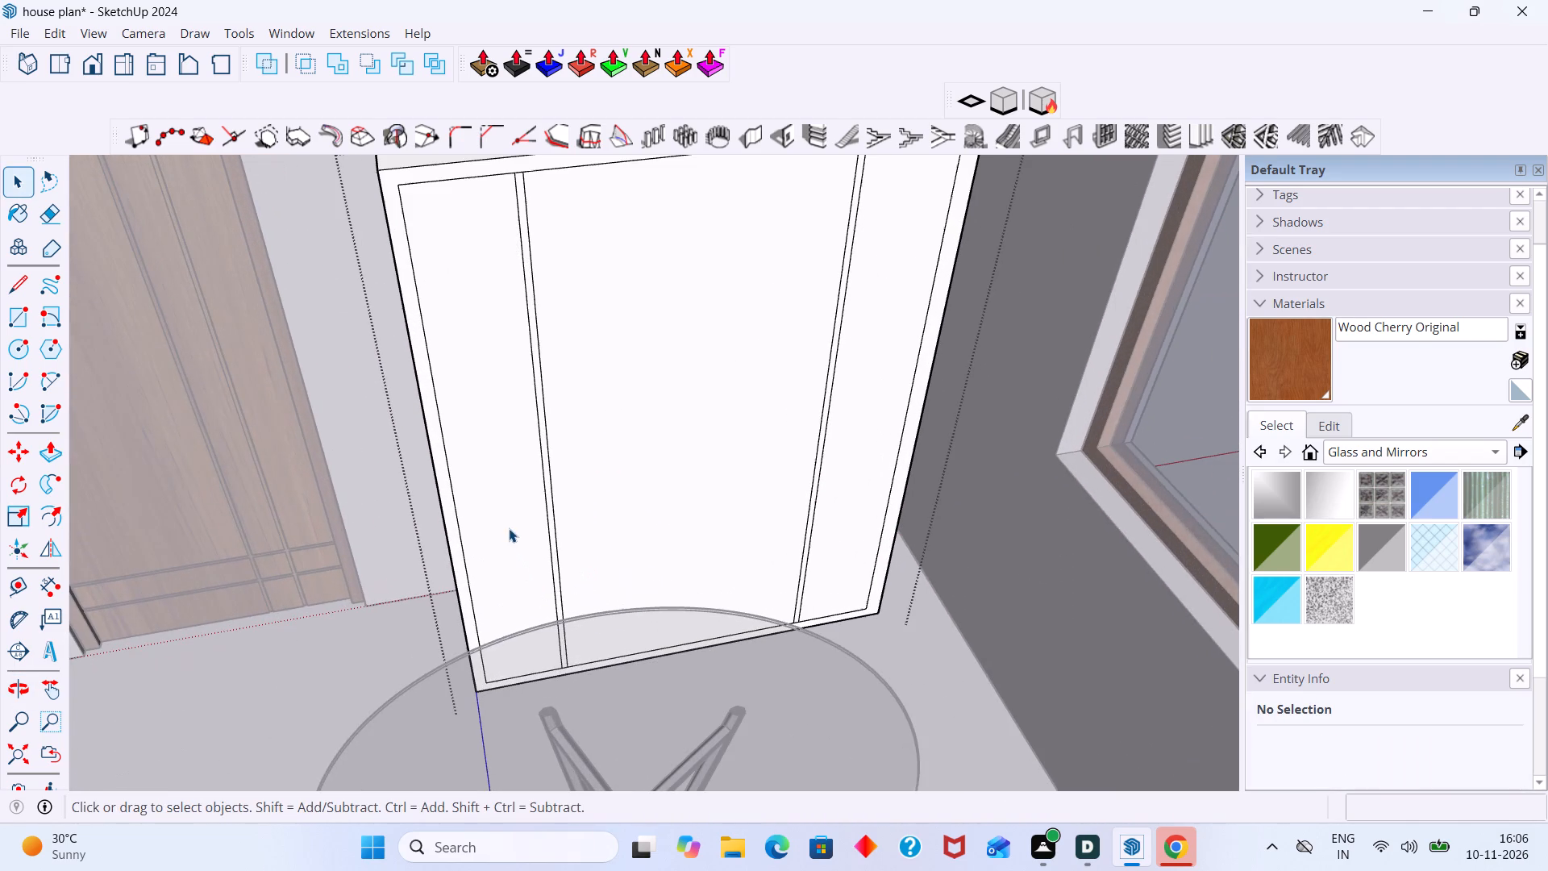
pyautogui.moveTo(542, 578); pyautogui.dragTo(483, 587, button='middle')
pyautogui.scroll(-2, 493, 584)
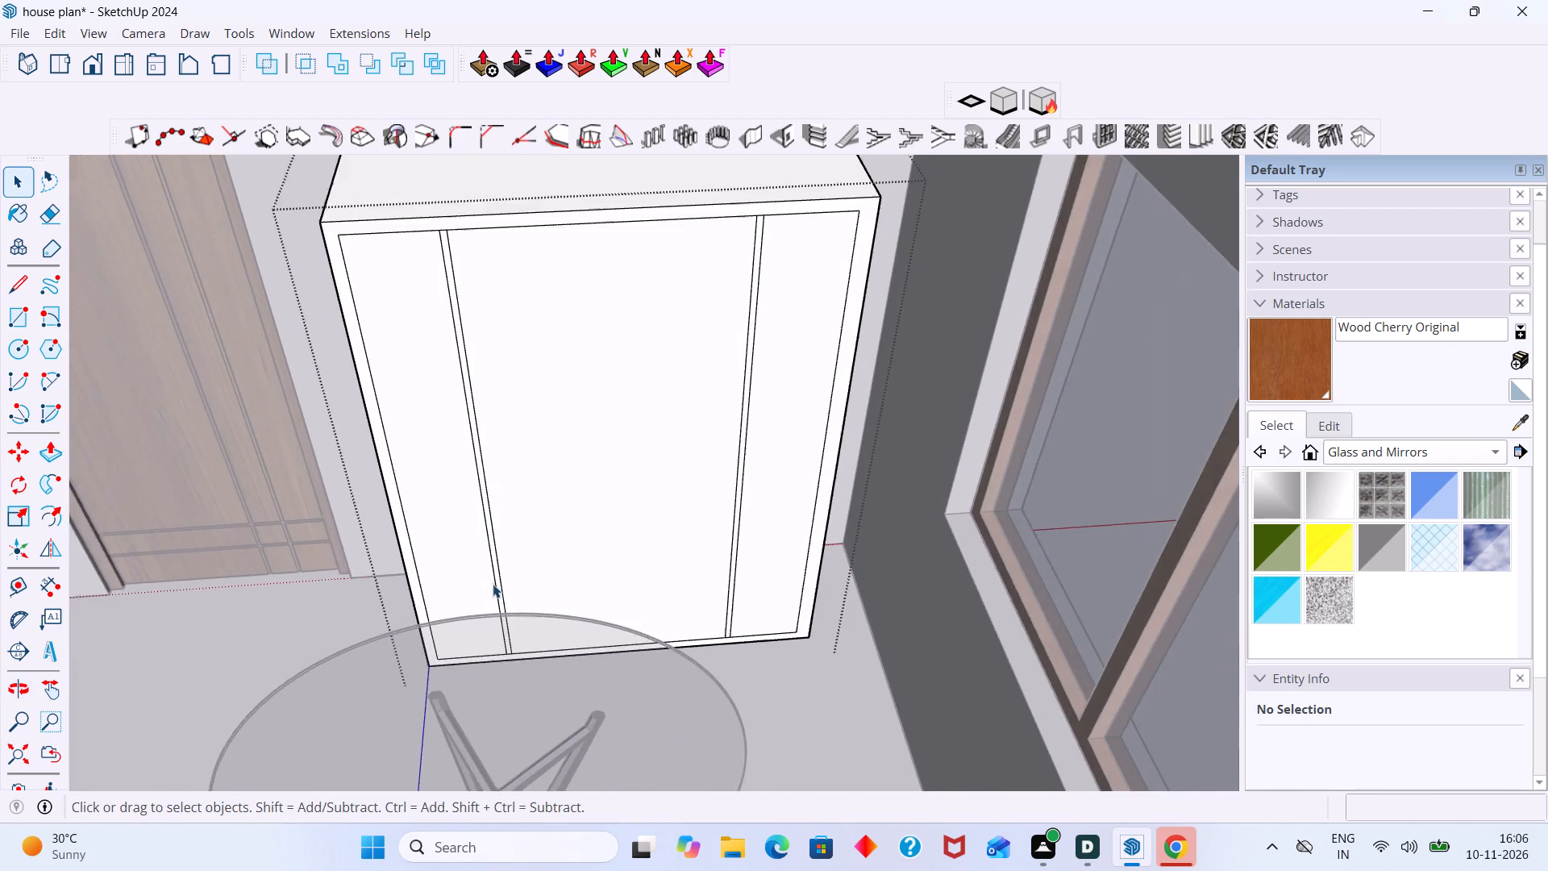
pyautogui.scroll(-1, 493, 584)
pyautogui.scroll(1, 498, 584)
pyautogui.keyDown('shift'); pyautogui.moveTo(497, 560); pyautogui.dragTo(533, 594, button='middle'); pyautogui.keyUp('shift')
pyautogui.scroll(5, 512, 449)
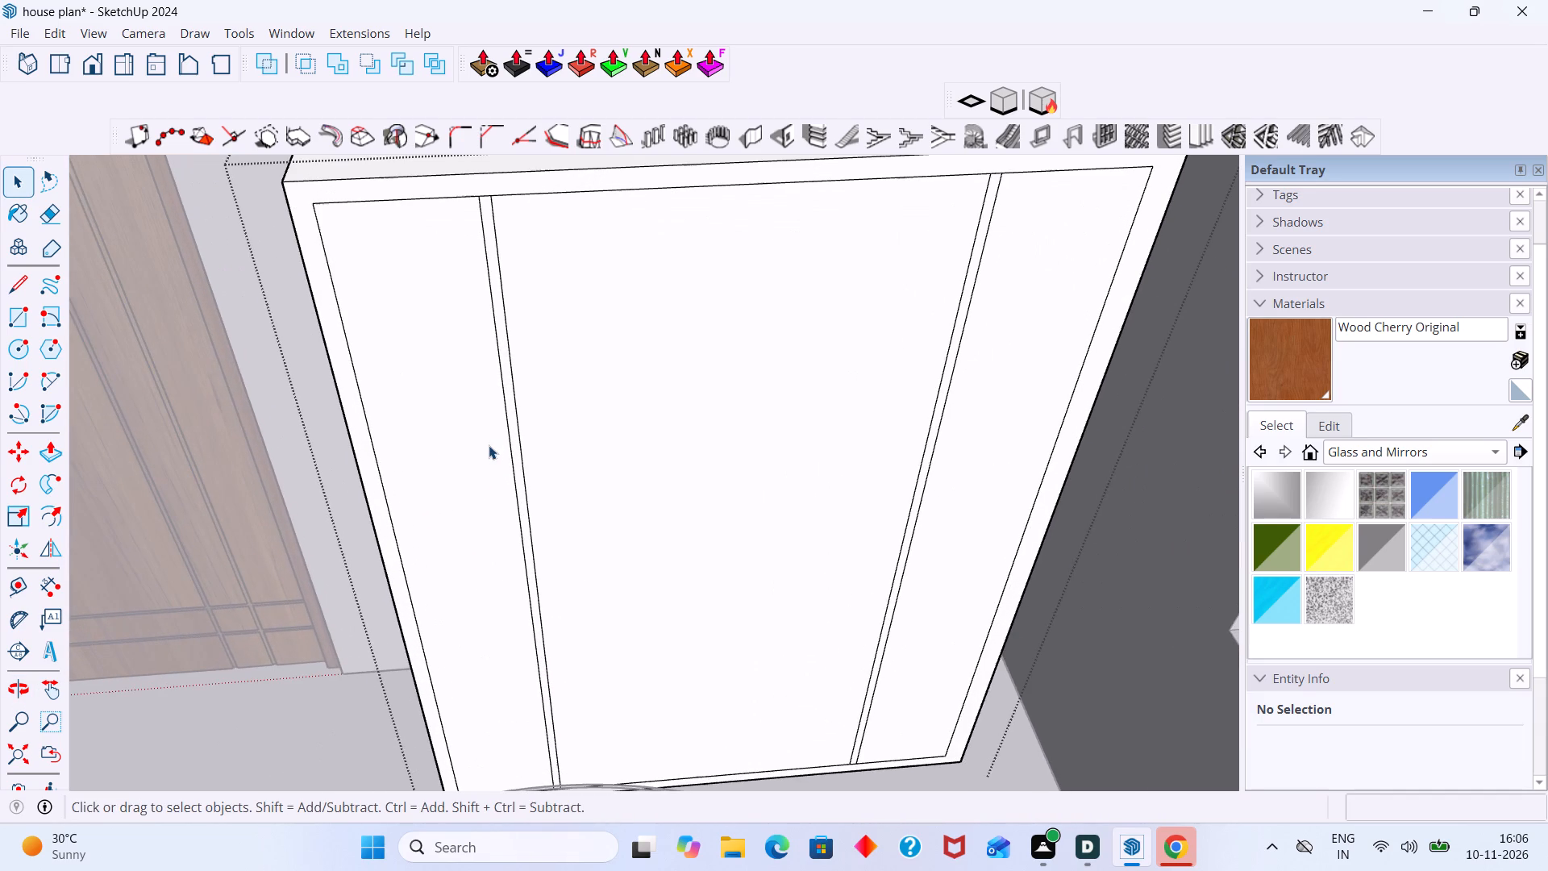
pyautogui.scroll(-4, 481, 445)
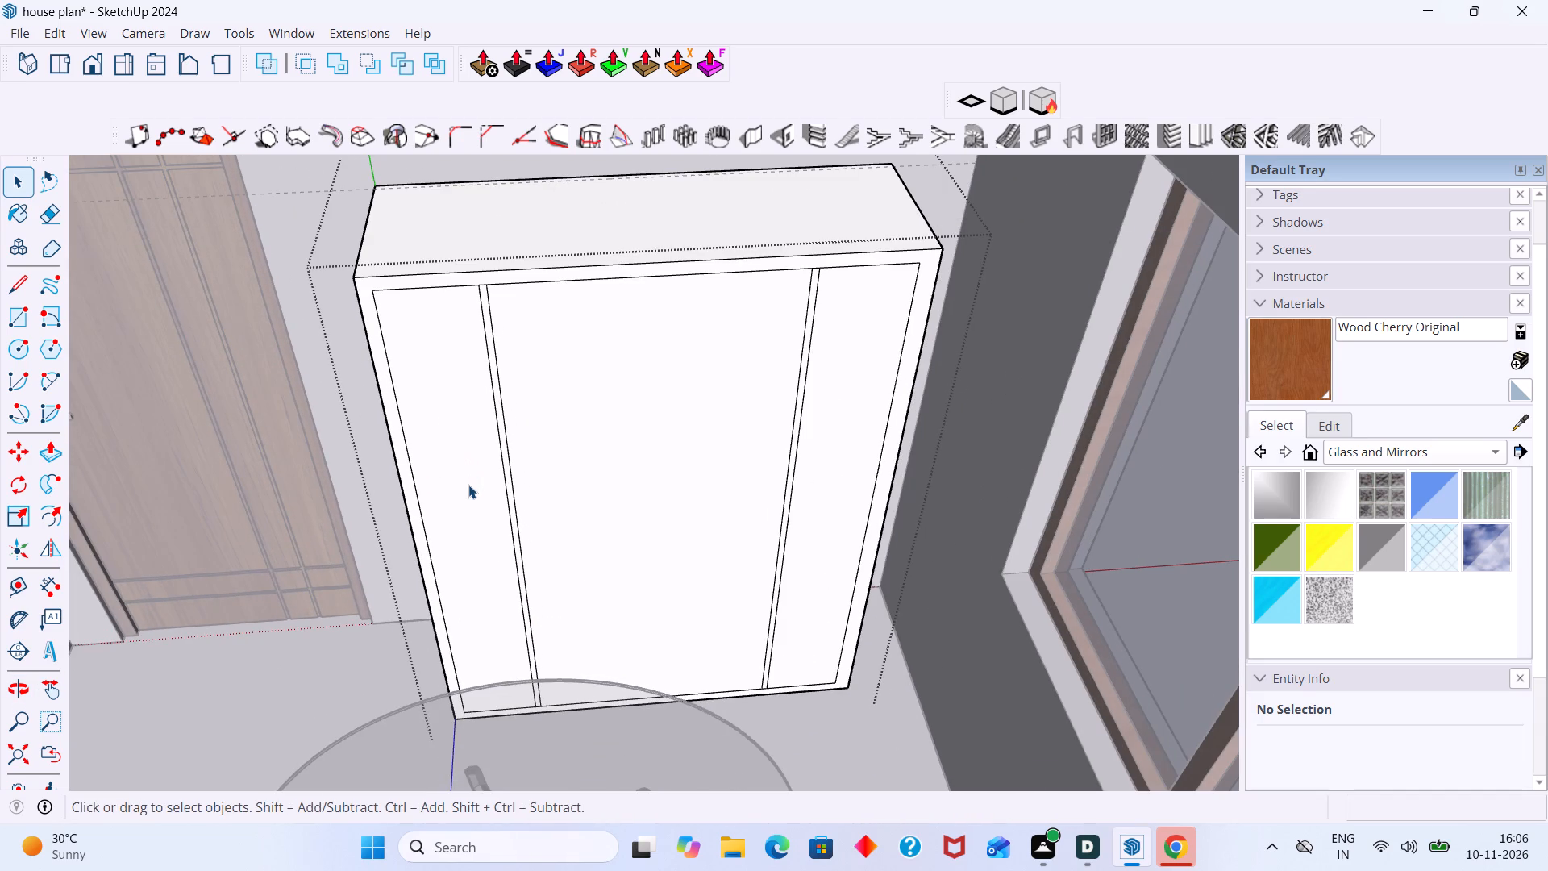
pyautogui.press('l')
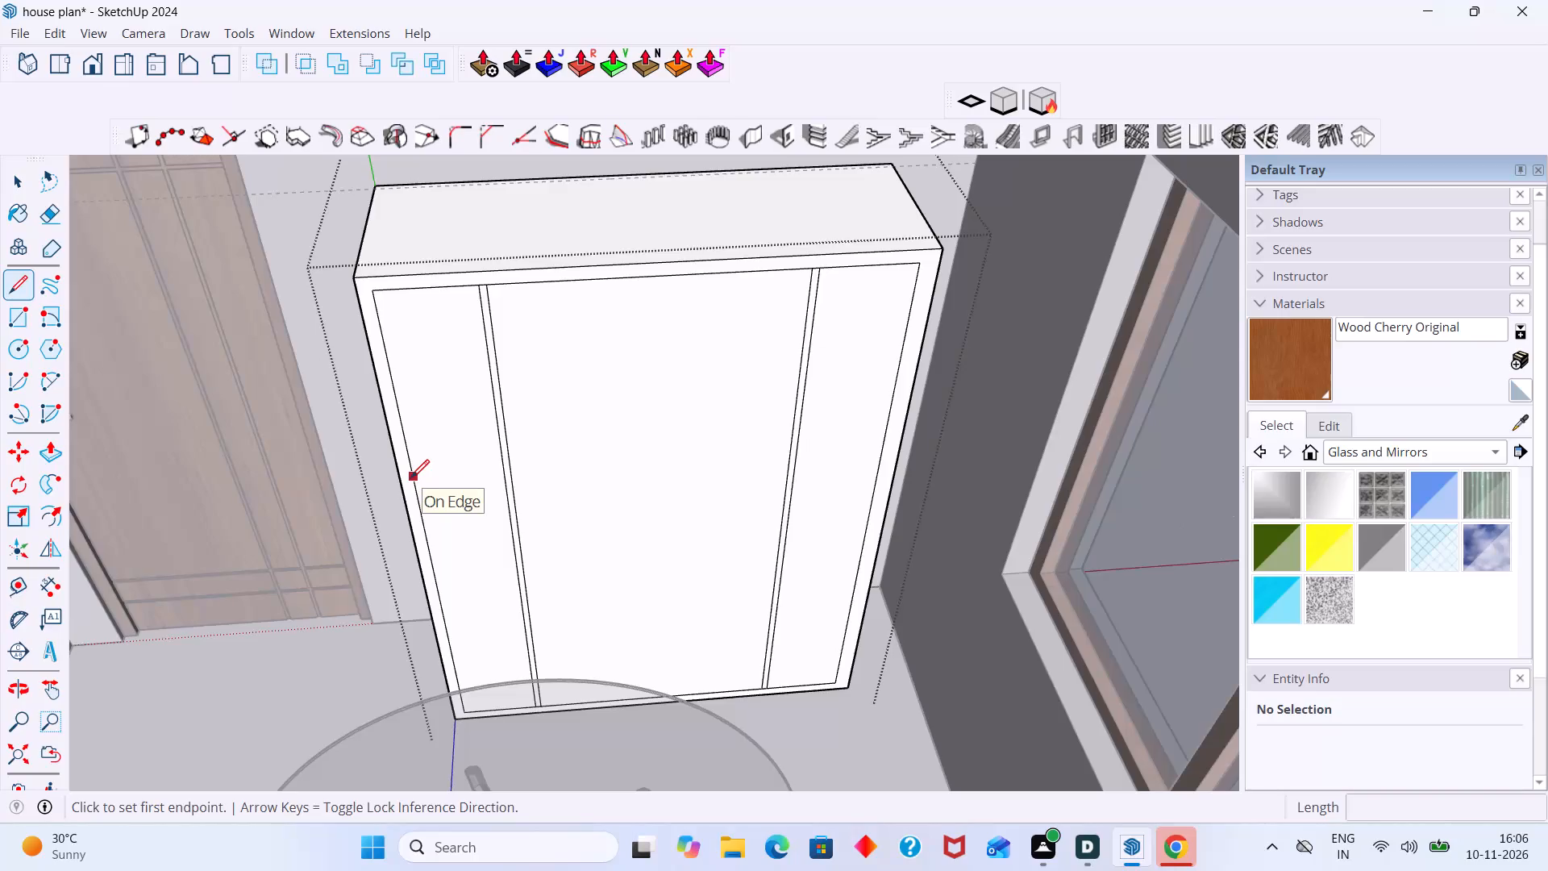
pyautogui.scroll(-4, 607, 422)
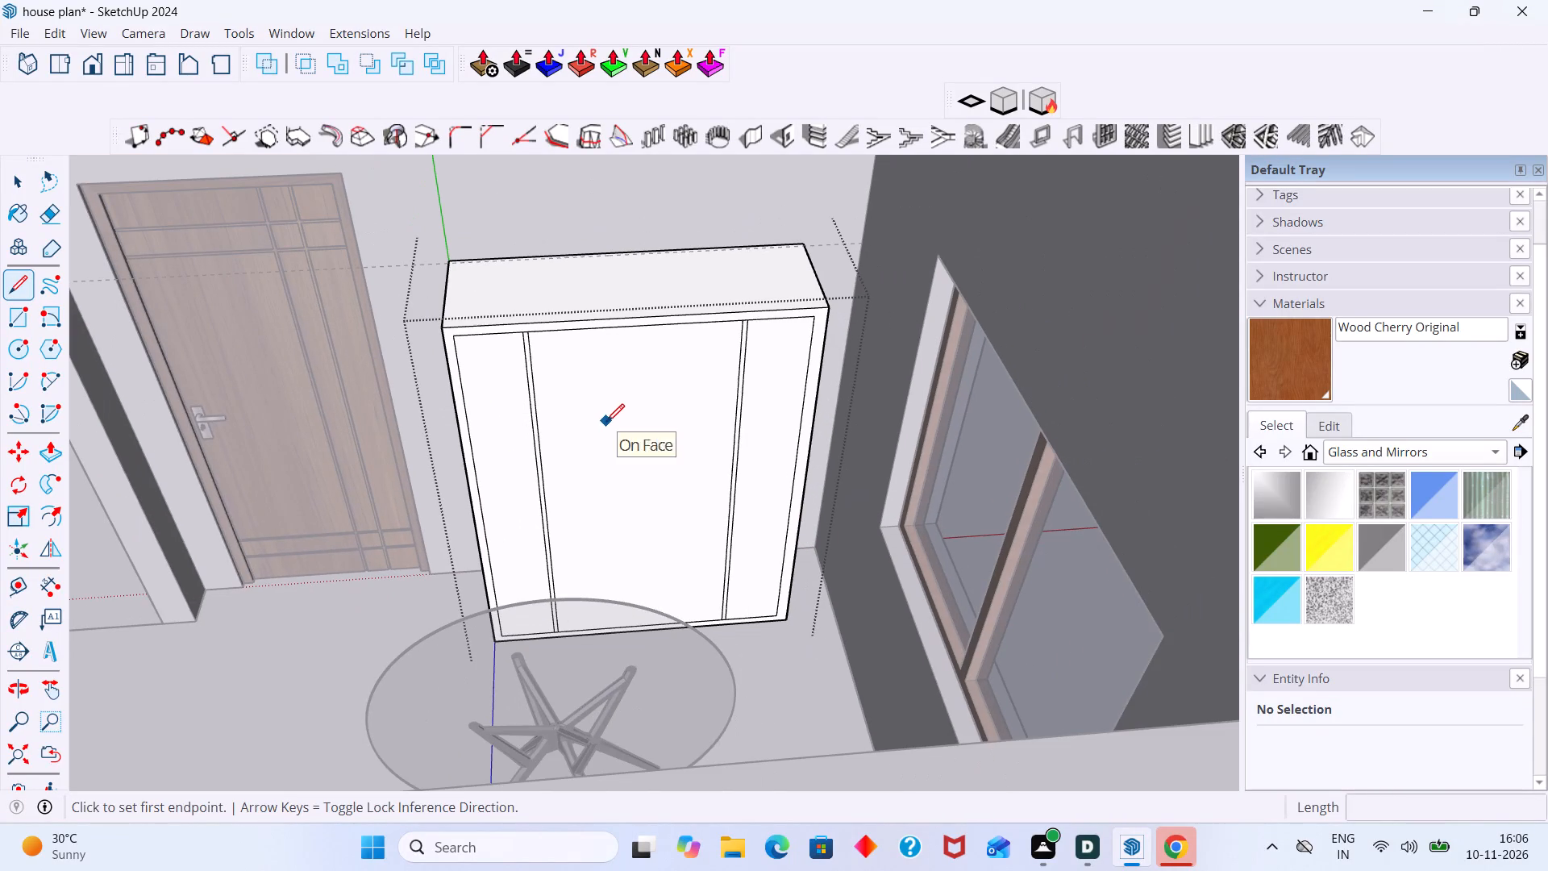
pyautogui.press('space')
# Divide the left inner vertical edge of the wardrobe's front frame into 6 equal segments.
pyautogui.scroll(-3, 700, 381)
pyautogui.moveTo(698, 390); pyautogui.dragTo(776, 369, button='middle')
pyautogui.scroll(3, 645, 409)
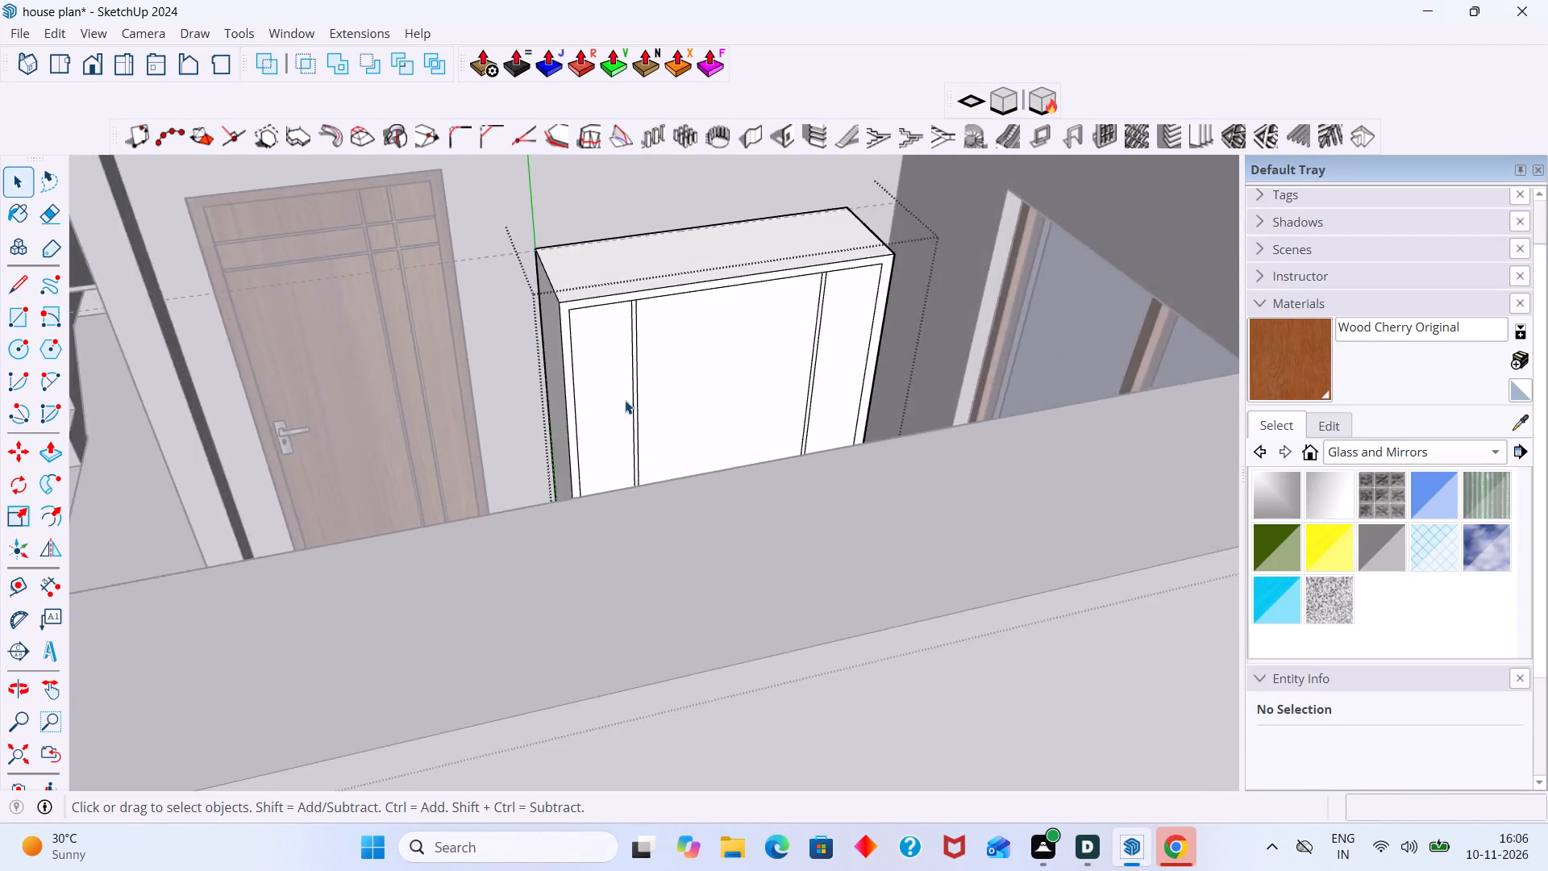
pyautogui.scroll(4, 625, 400)
pyautogui.moveTo(600, 406); pyautogui.dragTo(573, 423, button='middle')
pyautogui.scroll(3, 546, 423)
pyautogui.click(515, 446)
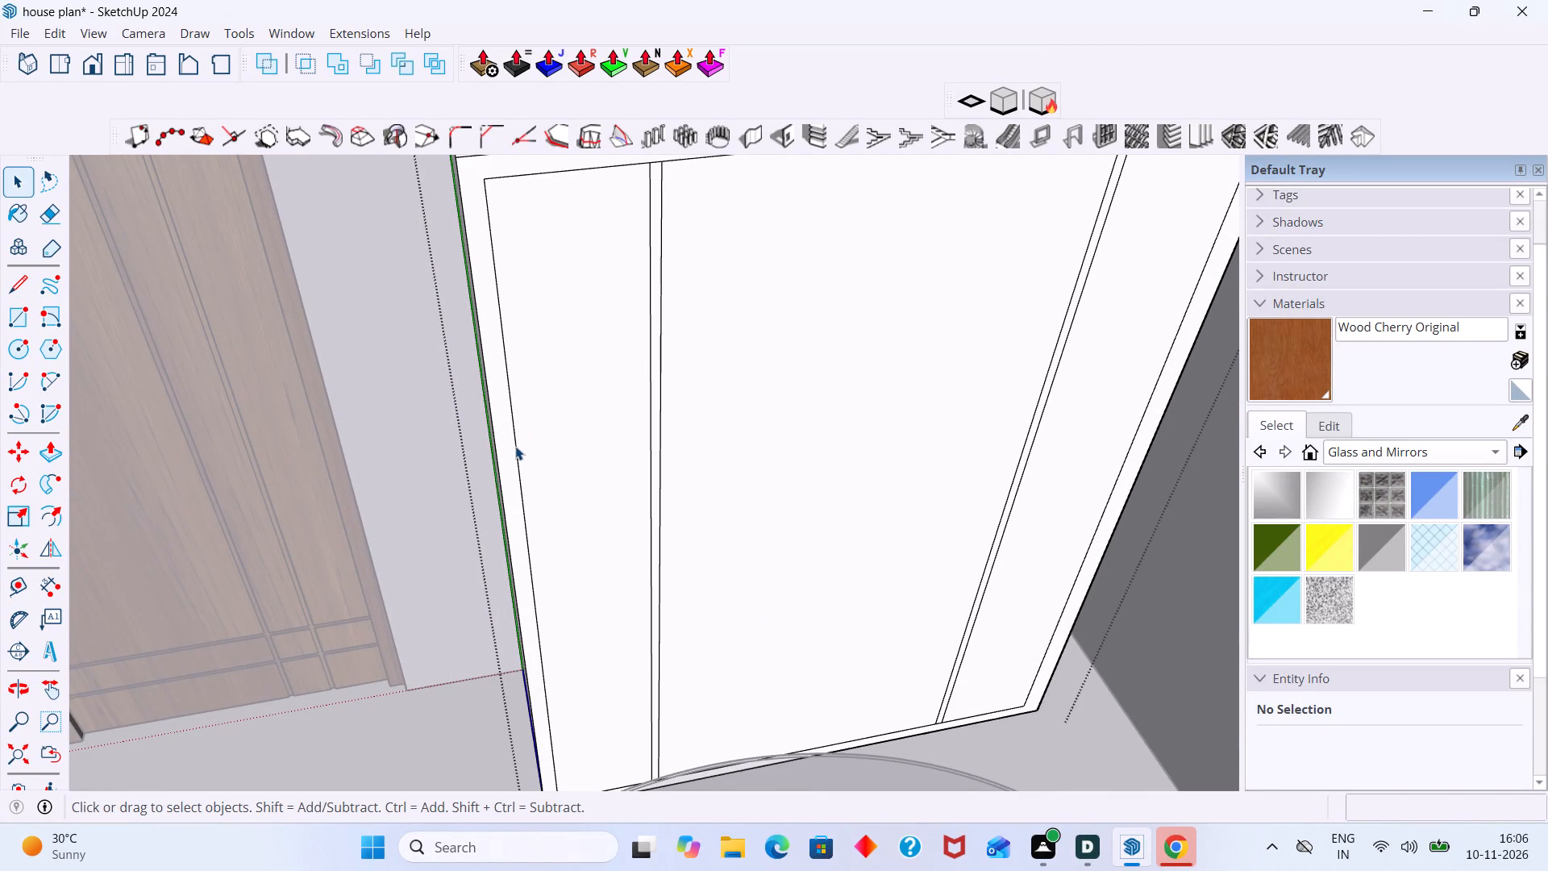
pyautogui.rightClick(515, 450)
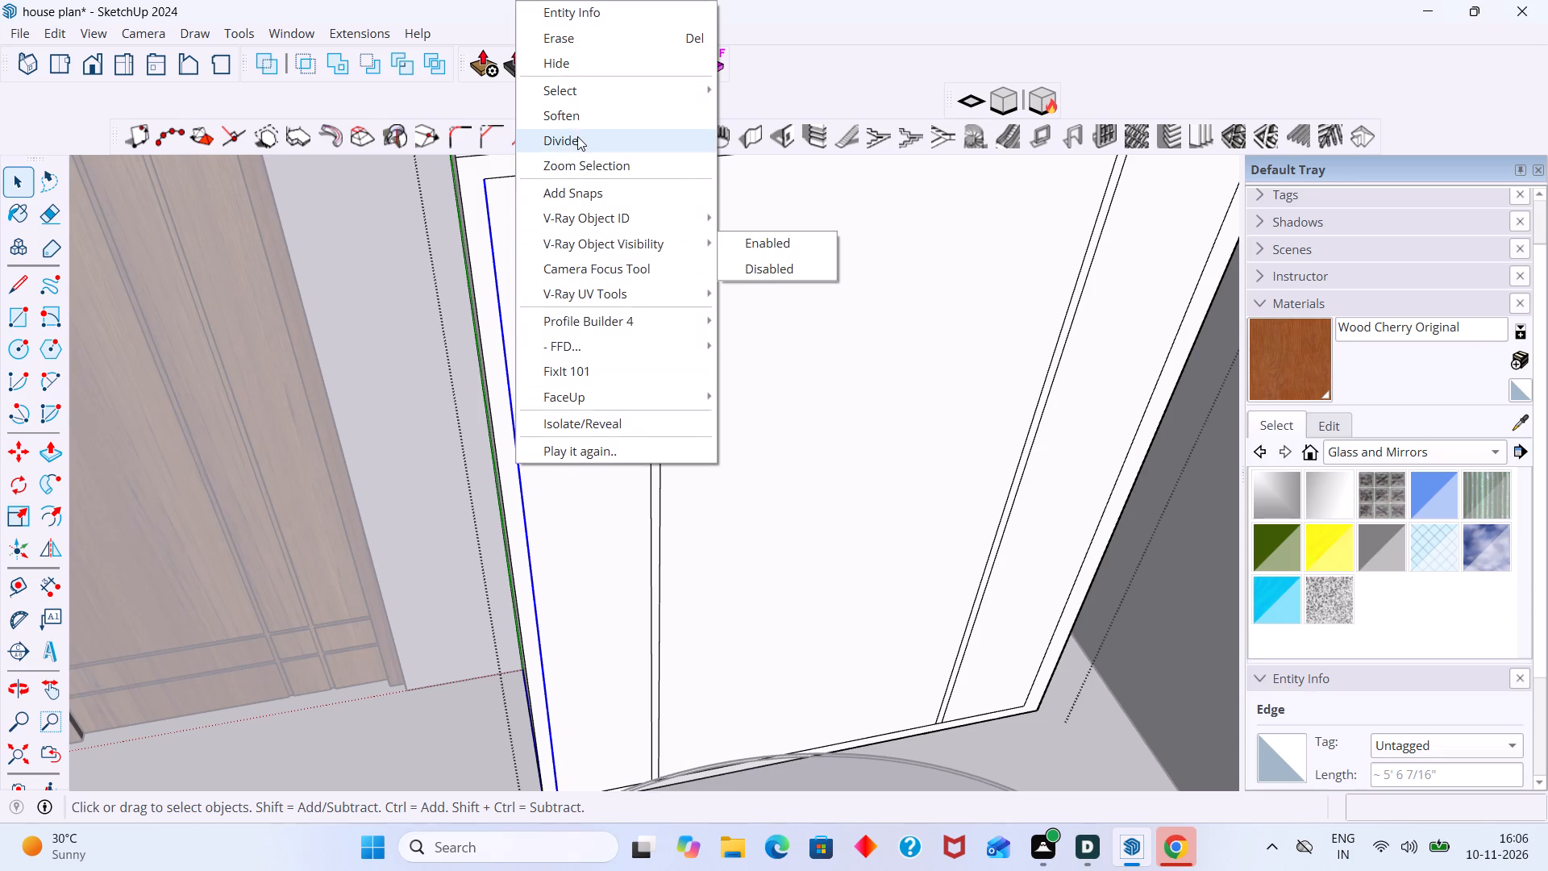
pyautogui.click(577, 140)
pyautogui.scroll(-2, 522, 369)
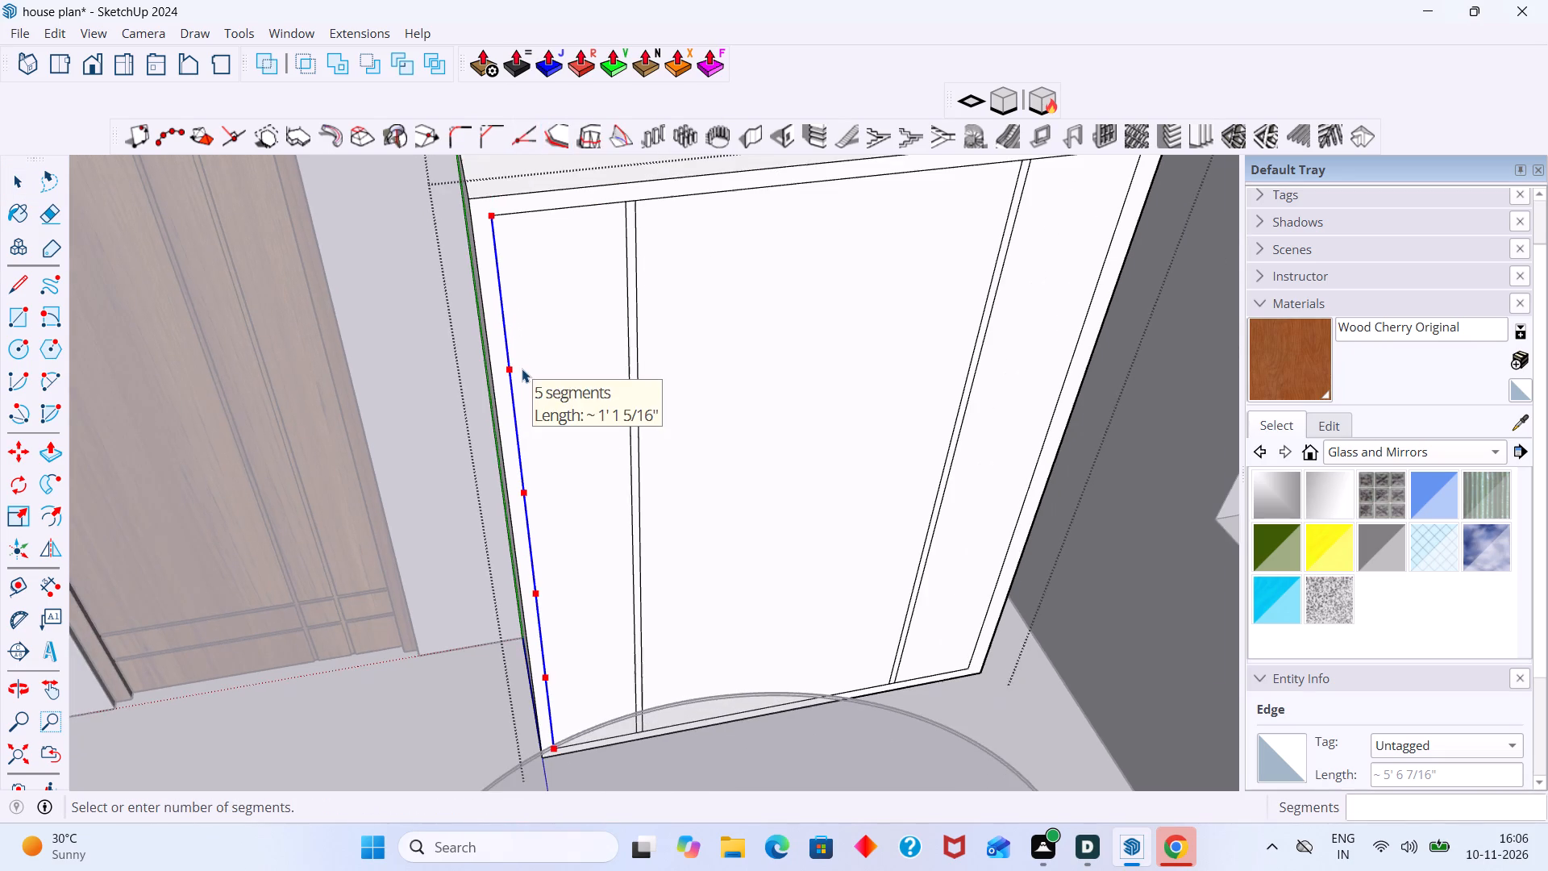
pyautogui.moveTo(522, 369); pyautogui.dragTo(496, 356, button='middle')
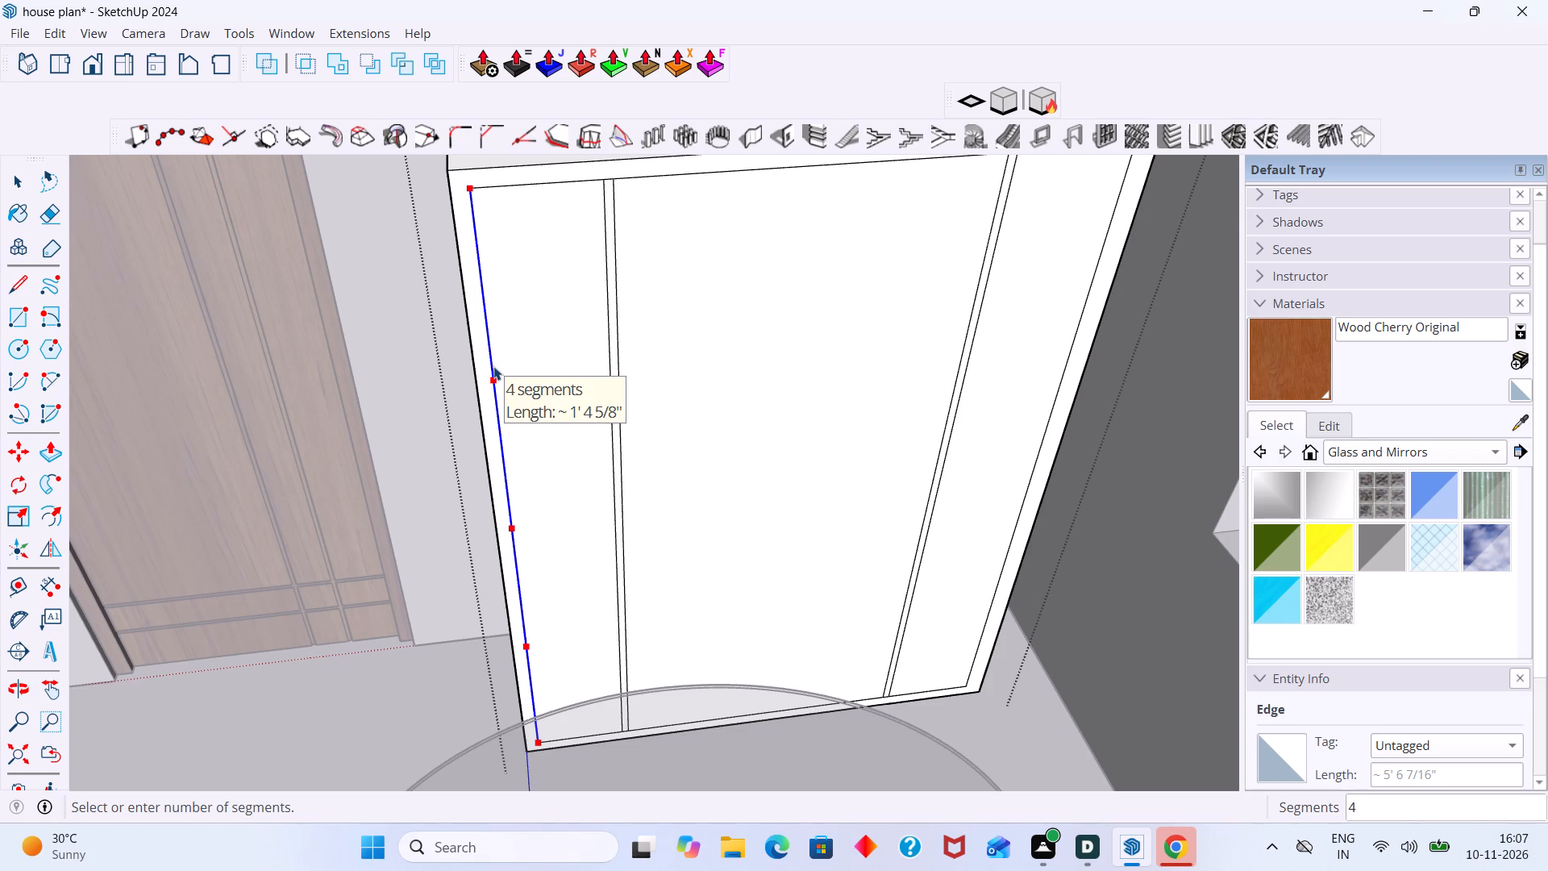
# Draw two horizontal lines, about 9 5/8" long, across the left door section from the edge's two uppermost division points to the divider.
pyautogui.press('l')
pyautogui.click(487, 320)
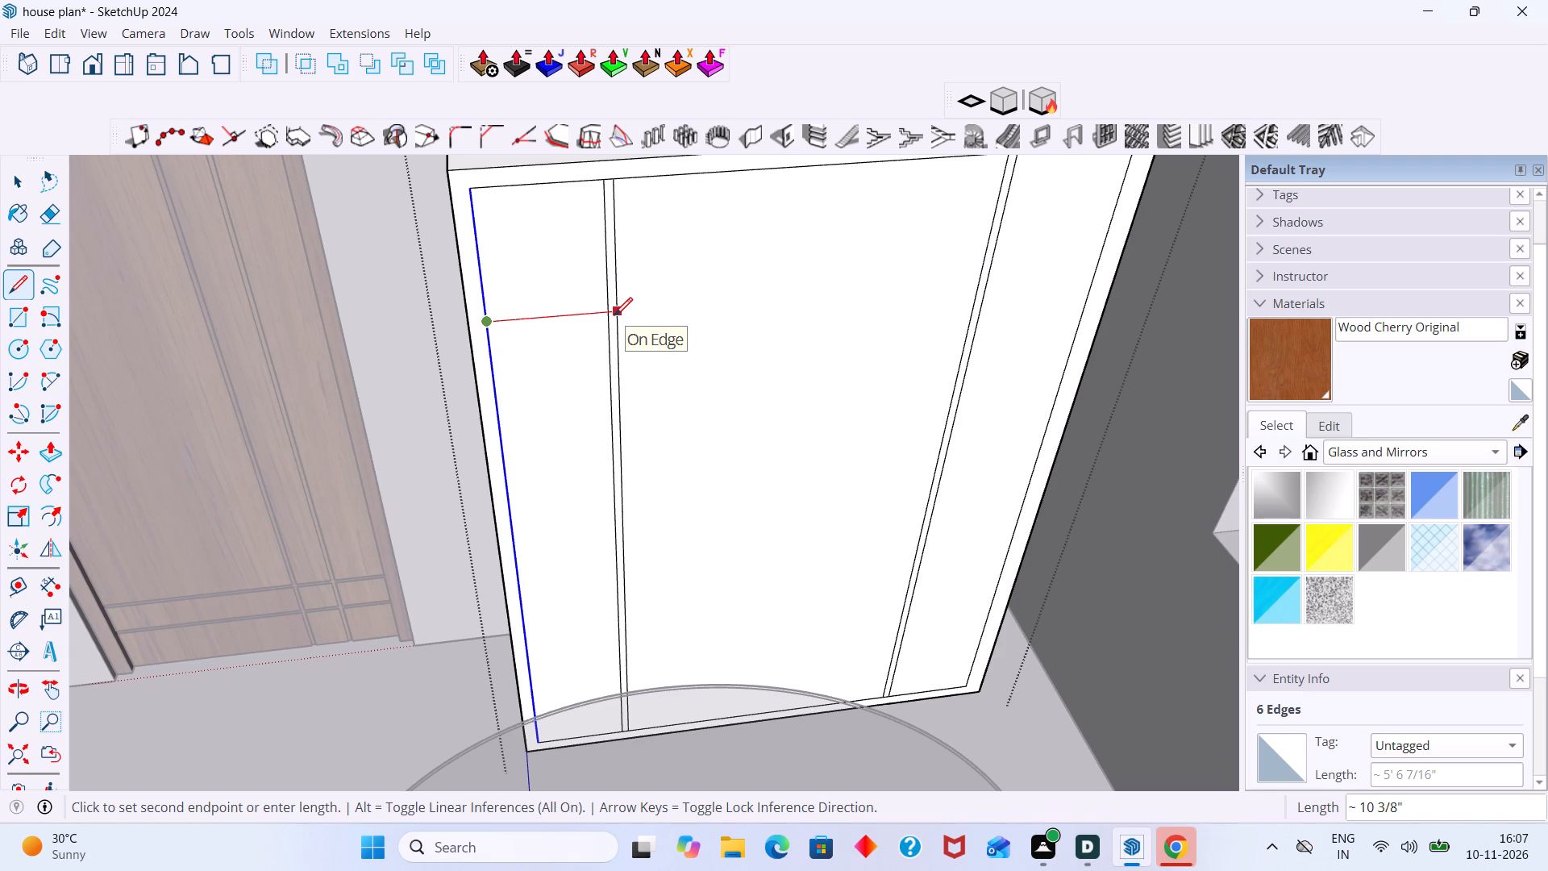
pyautogui.scroll(5, 604, 318)
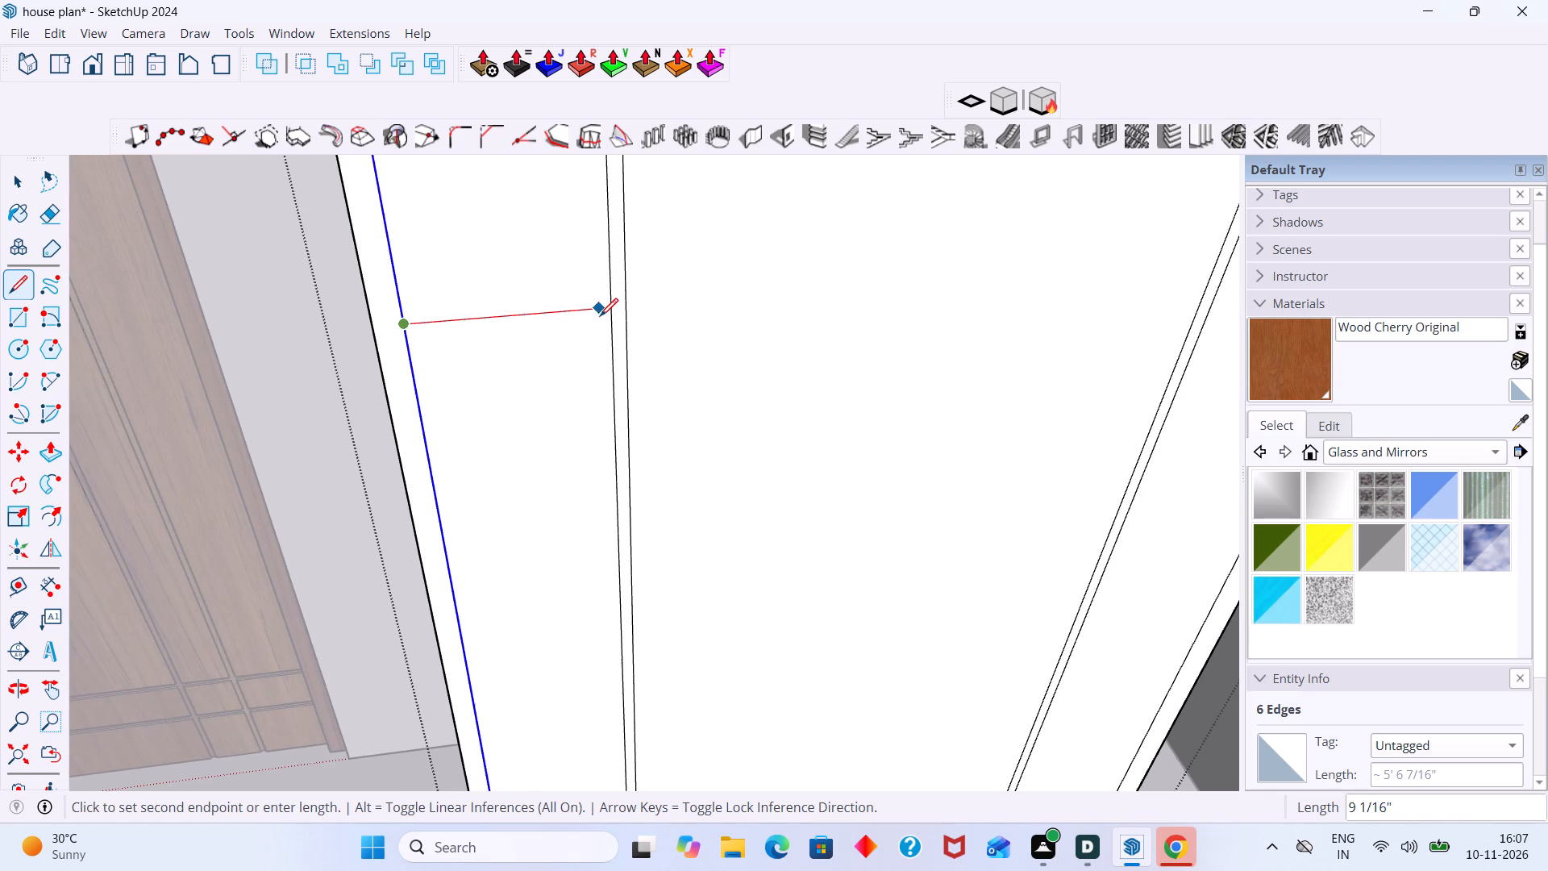
pyautogui.click(608, 311)
pyautogui.press('space')
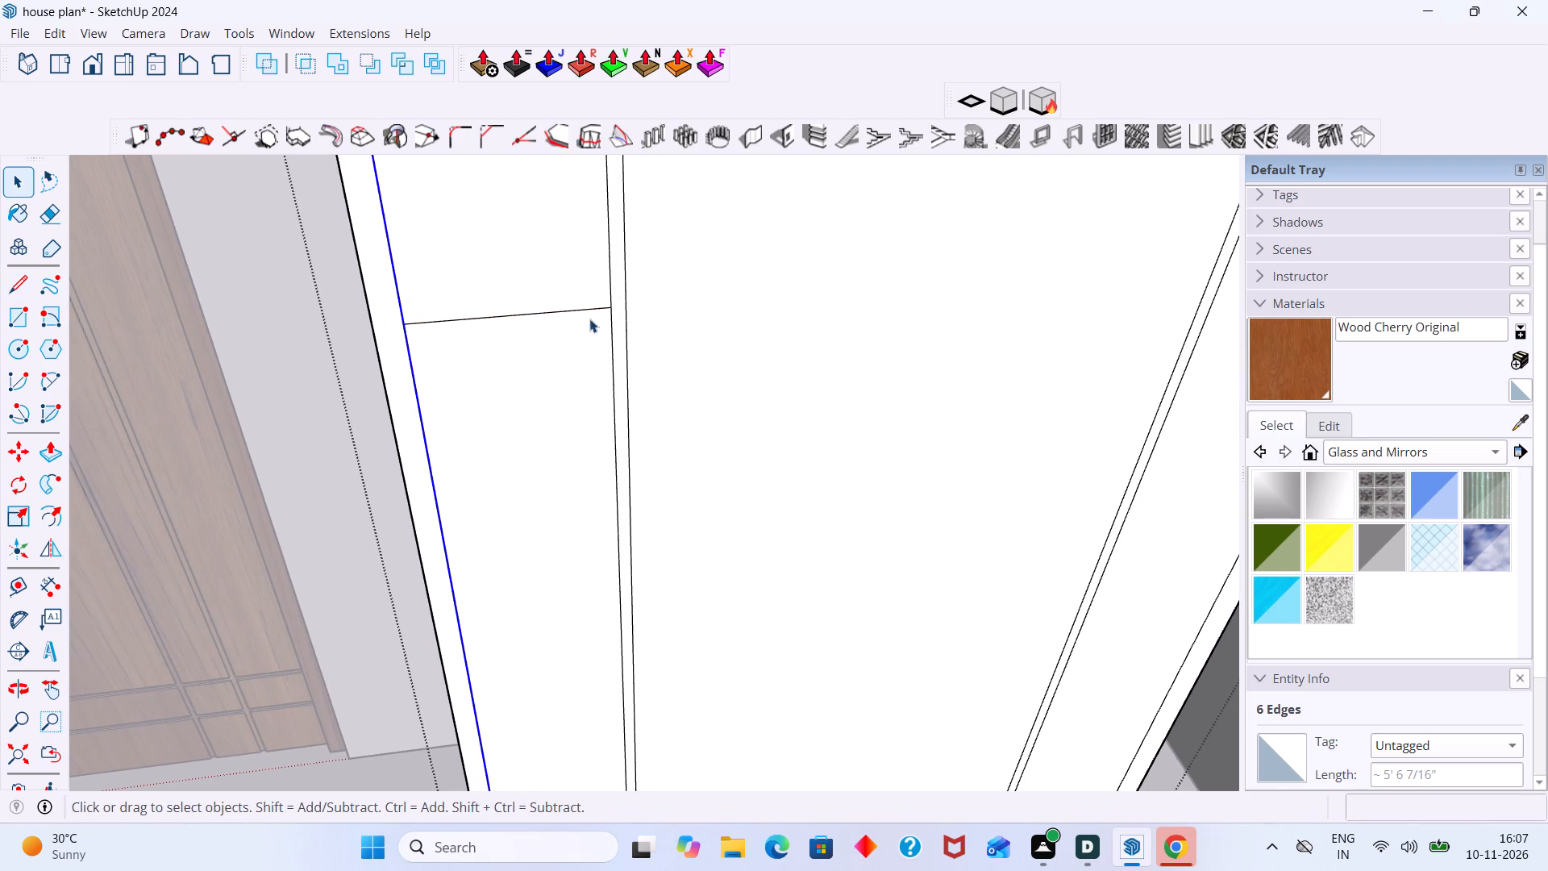
pyautogui.scroll(-3, 562, 327)
pyautogui.press('l')
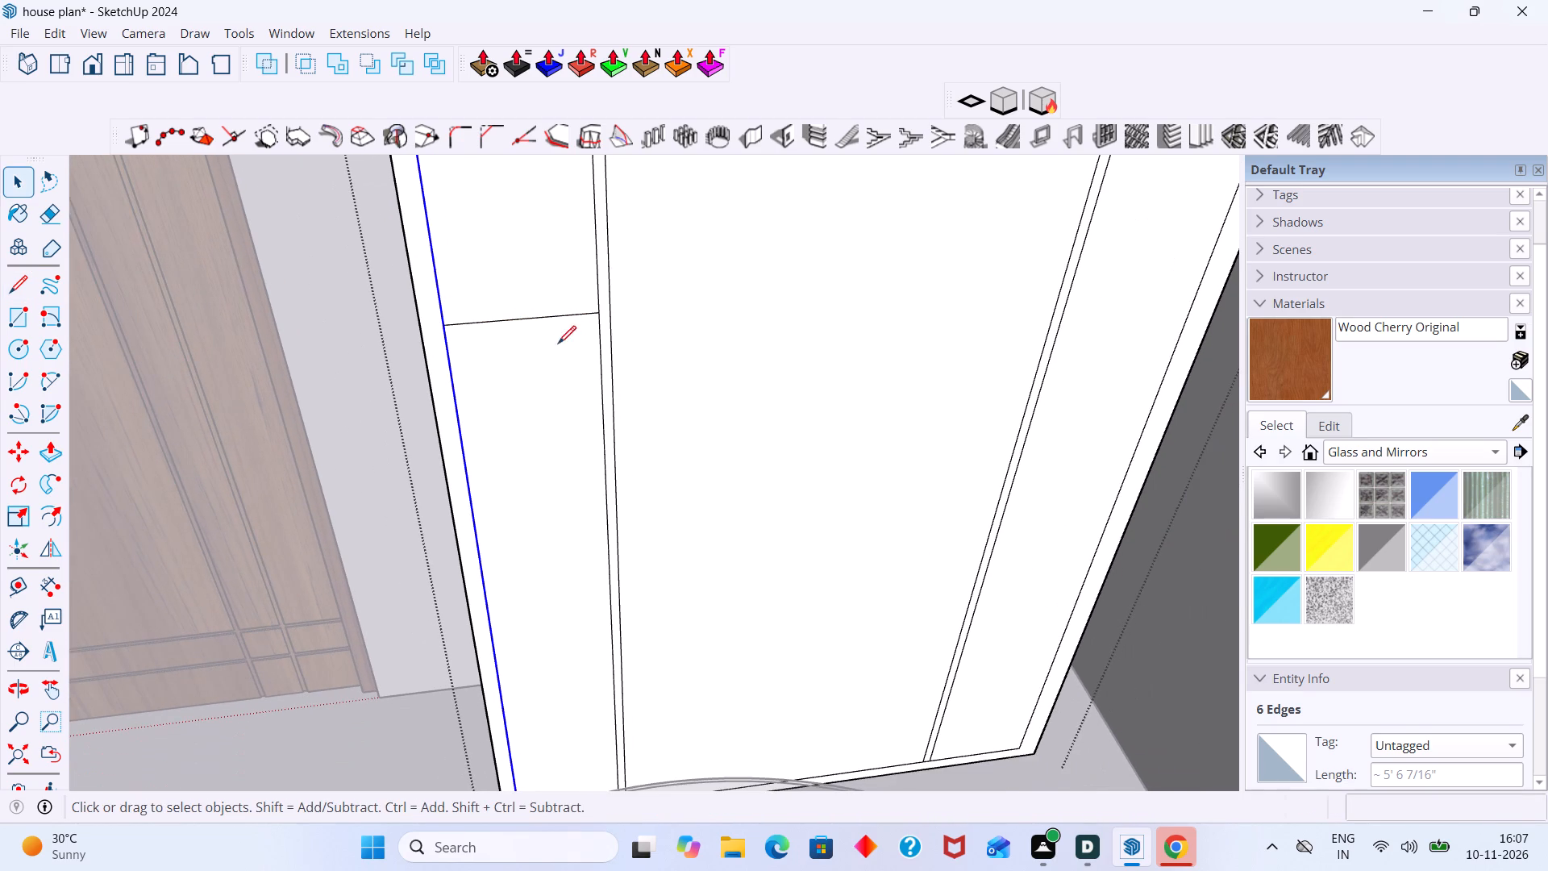
pyautogui.click(465, 464)
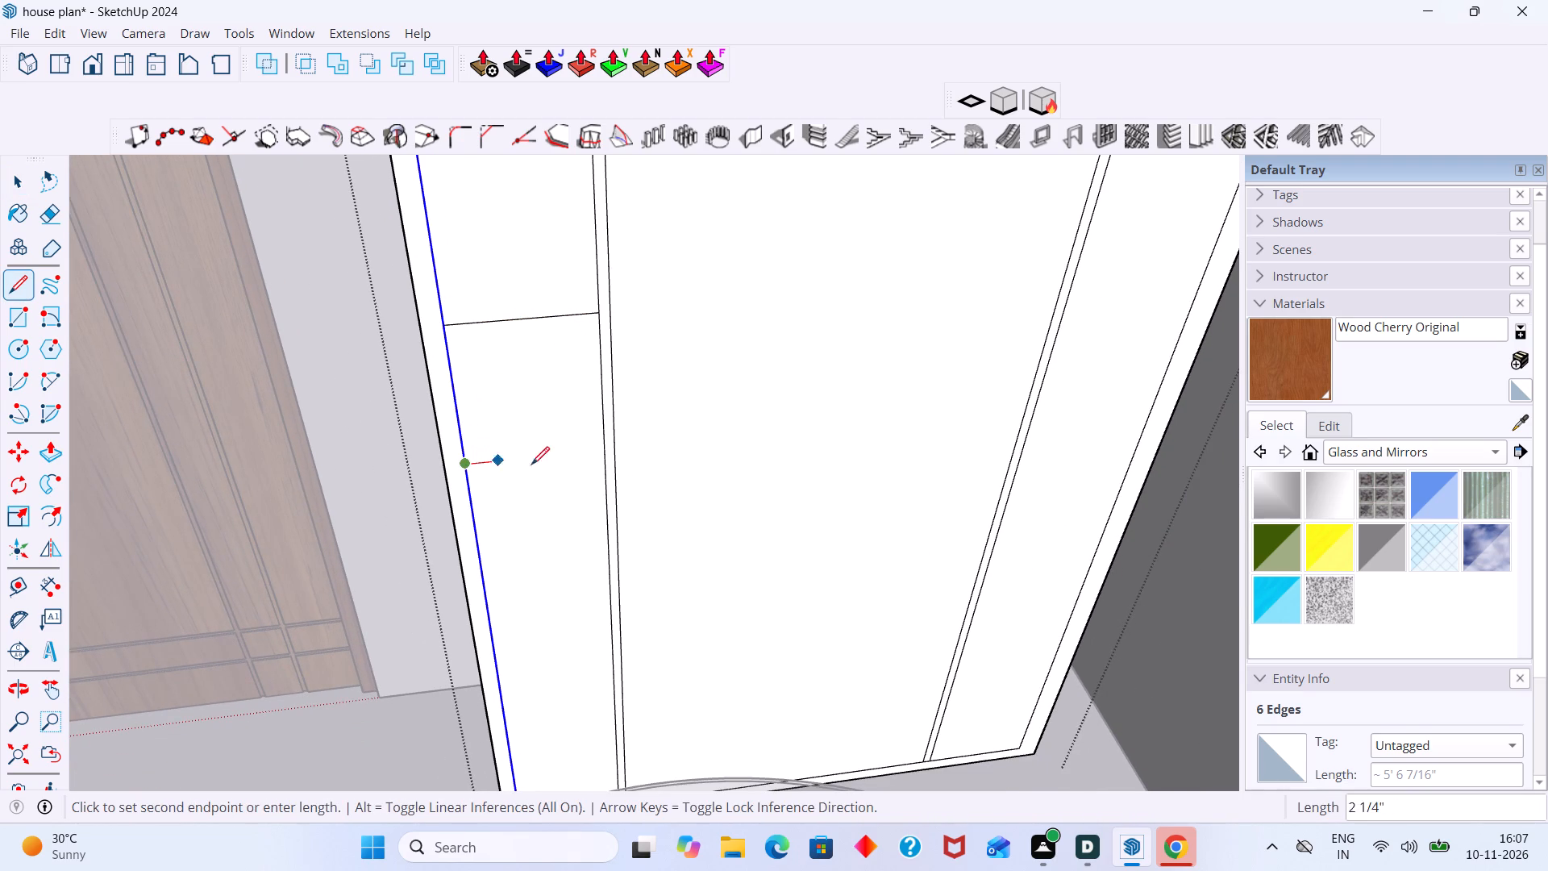
pyautogui.click(605, 453)
# Draw a third horizontal line, about 9 5/8" long, across the left section from the edge's third division point to the divider.
pyautogui.press('l')
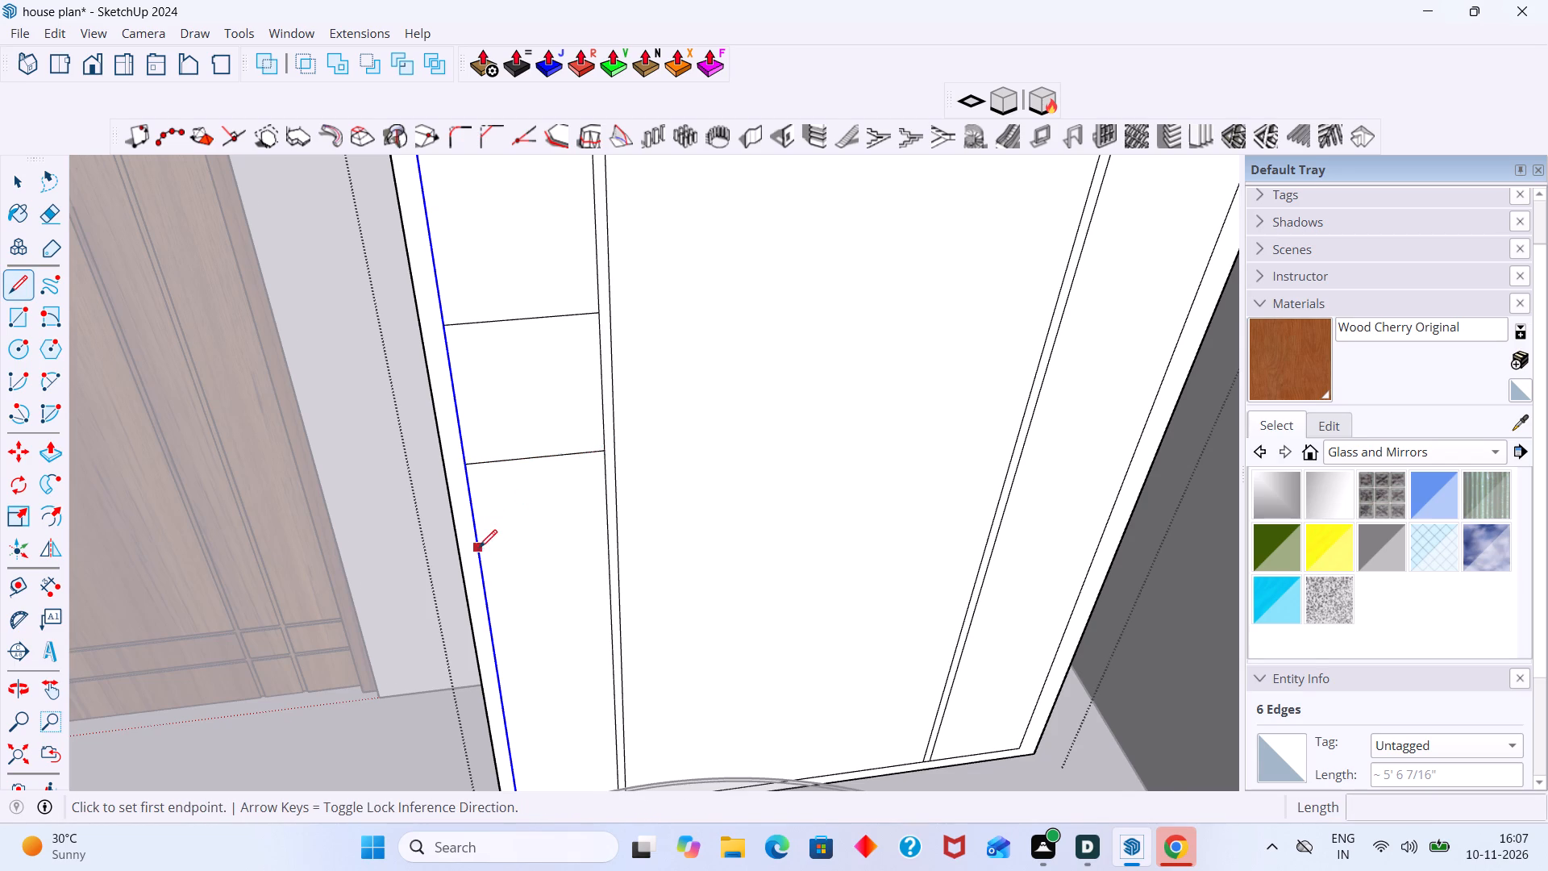
pyautogui.scroll(-6, 479, 548)
pyautogui.keyDown('shift'); pyautogui.moveTo(514, 569); pyautogui.dragTo(560, 473, button='middle'); pyautogui.keyUp('shift')
pyautogui.scroll(-3, 561, 472)
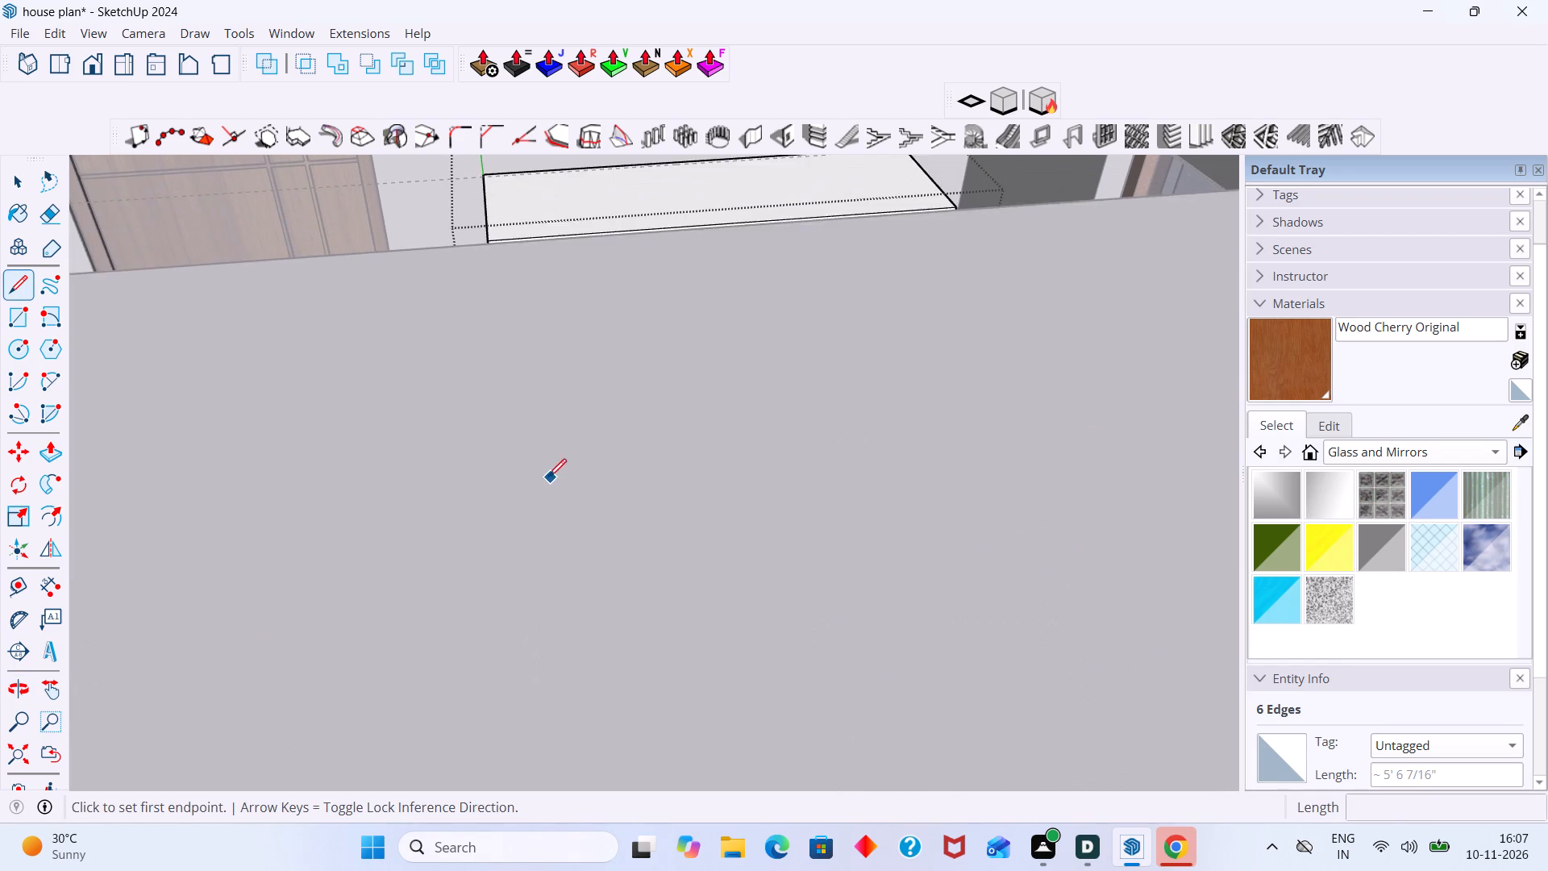
pyautogui.scroll(-6, 548, 477)
pyautogui.moveTo(534, 441); pyautogui.dragTo(510, 559, button='middle')
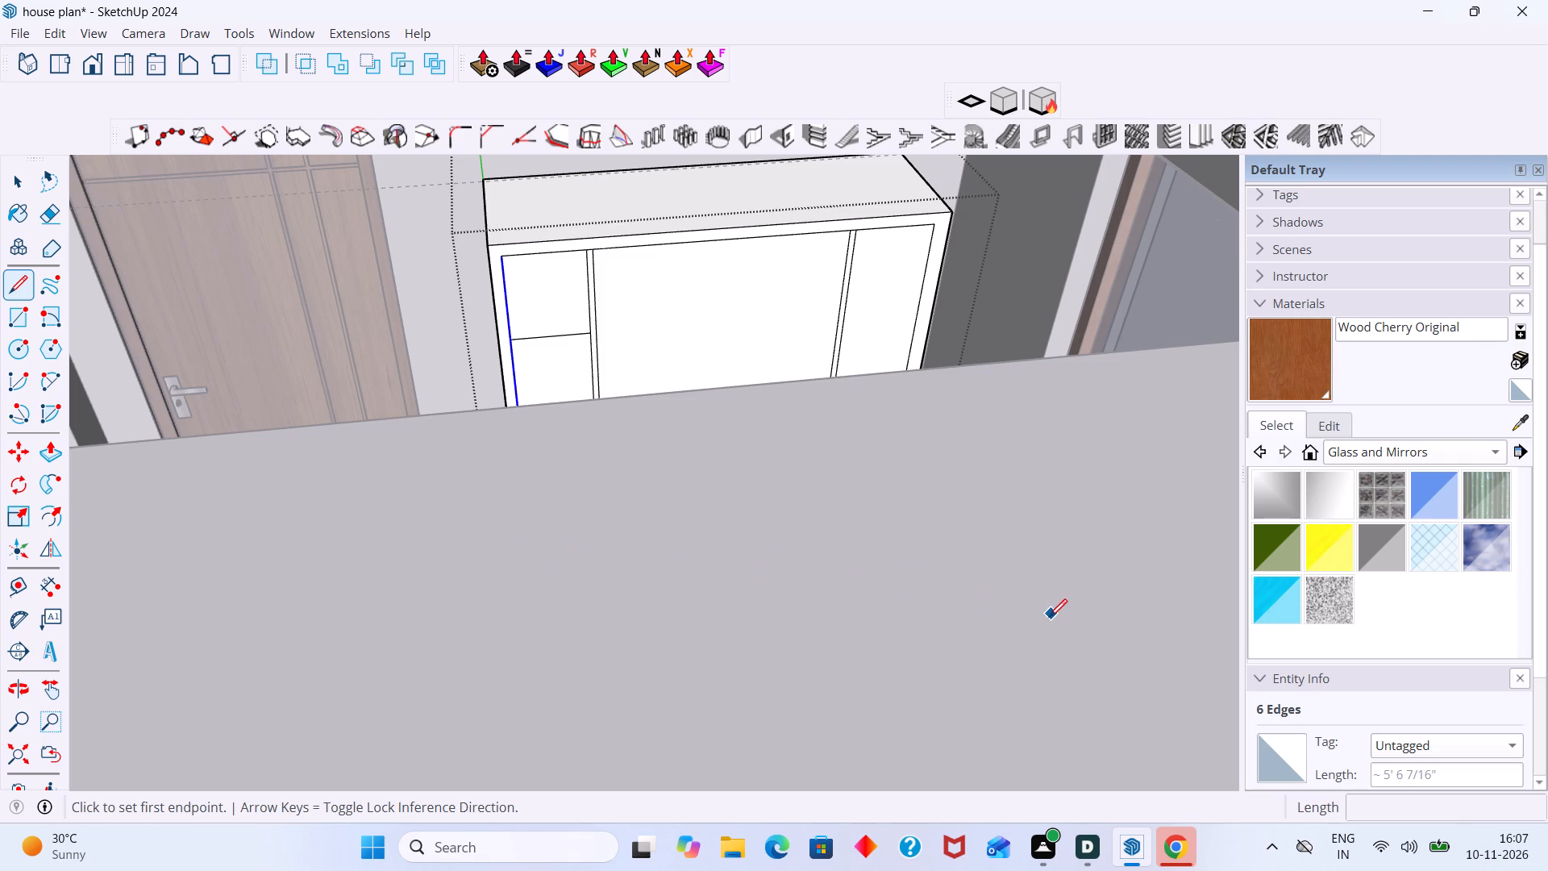
pyautogui.scroll(-6, 520, 307)
pyautogui.moveTo(543, 313); pyautogui.dragTo(537, 398, button='middle')
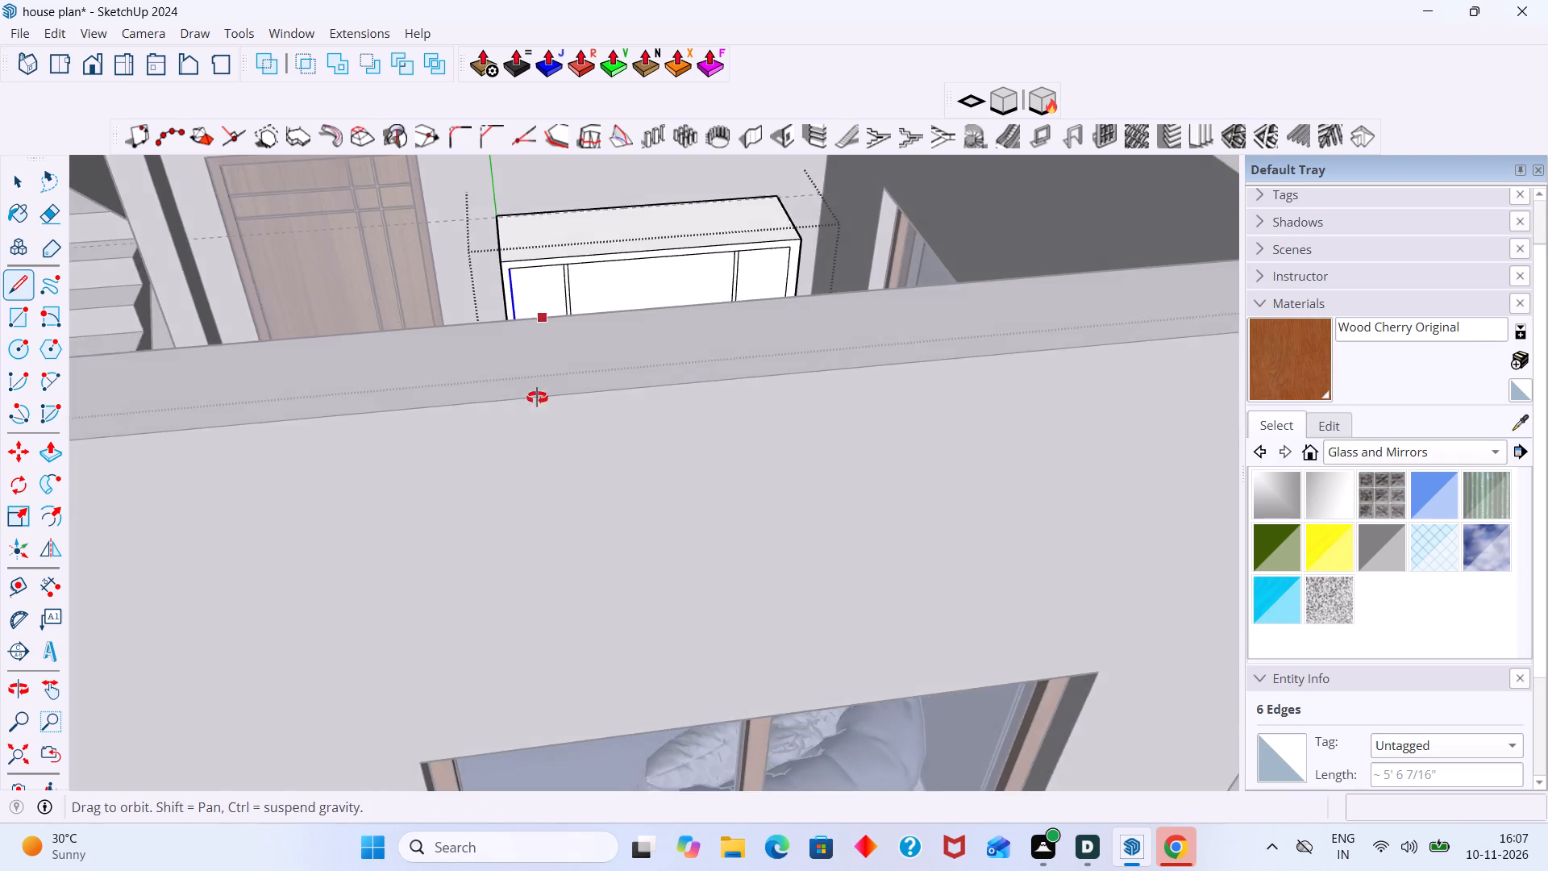
pyautogui.moveTo(537, 398); pyautogui.dragTo(536, 415, button='middle')
pyautogui.scroll(12, 531, 266)
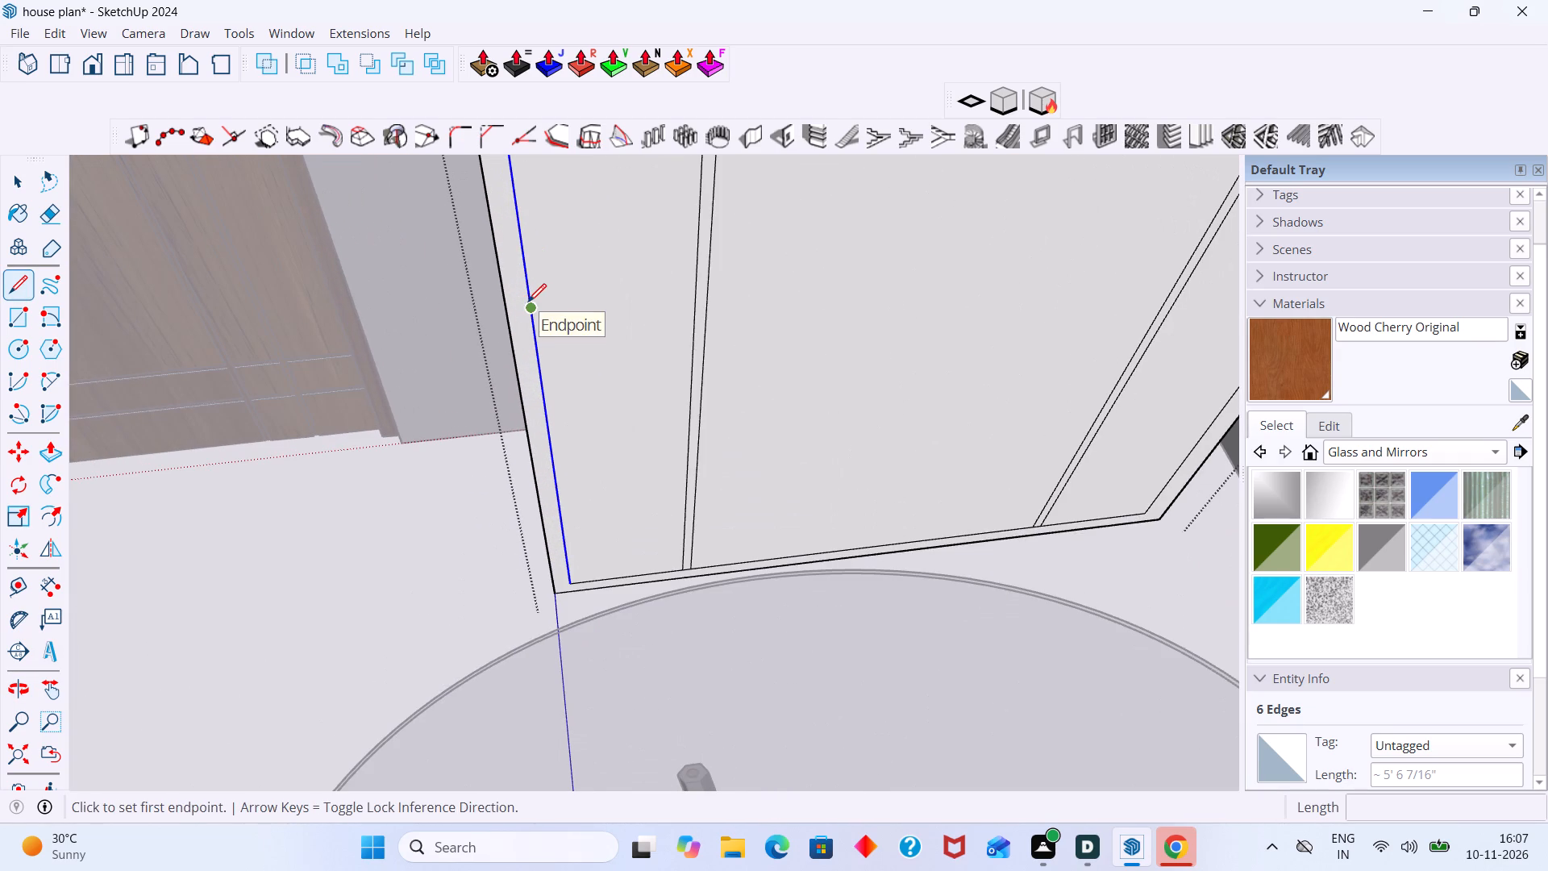
pyautogui.scroll(-1, 535, 298)
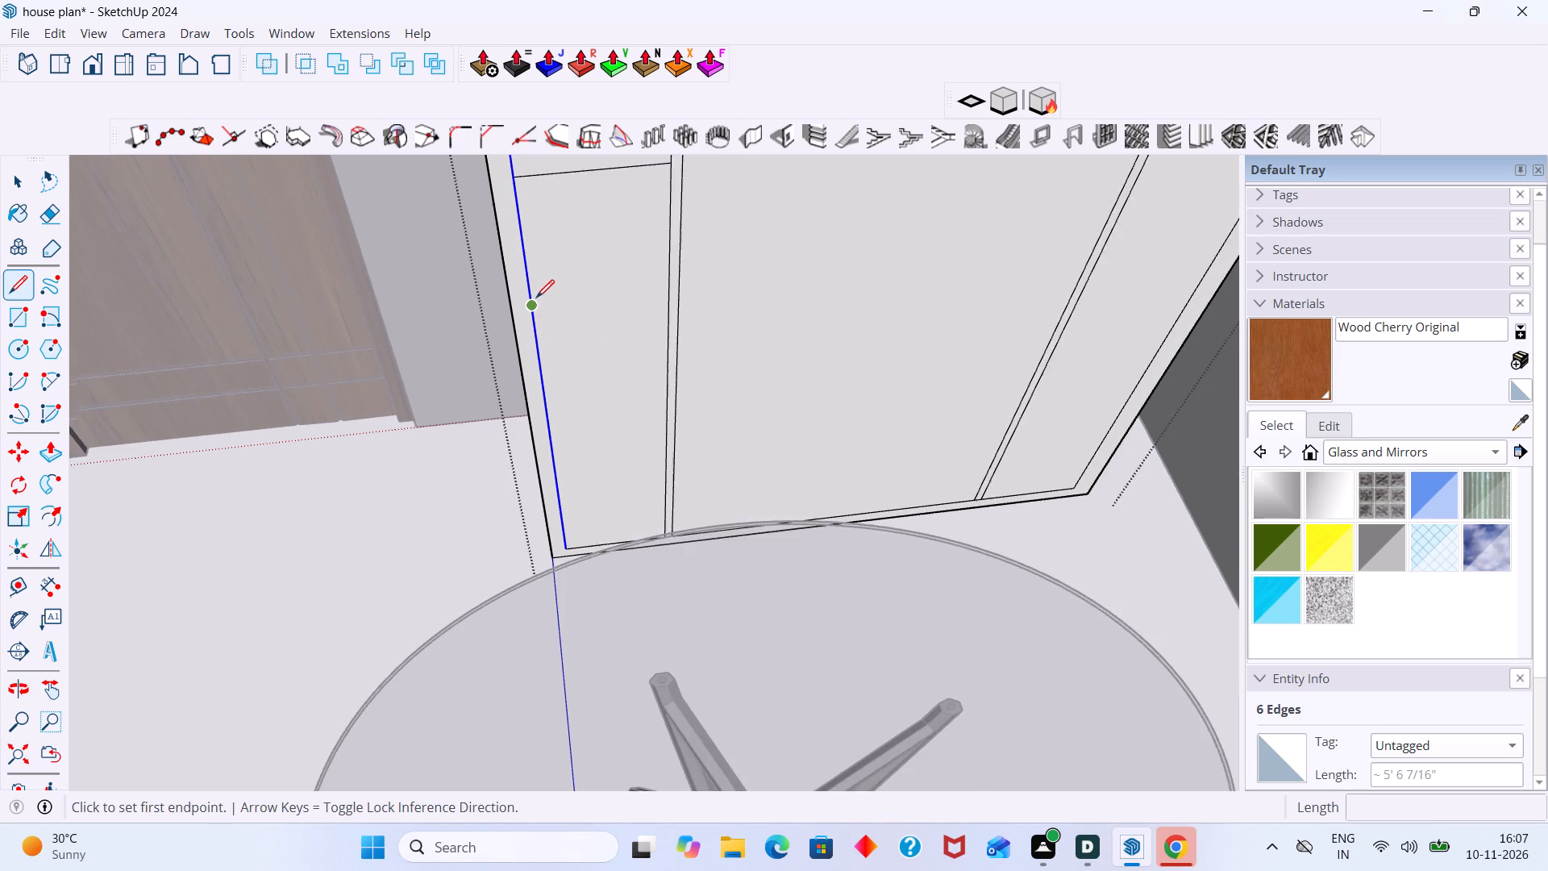
pyautogui.scroll(-4, 536, 298)
pyautogui.keyDown('shift'); pyautogui.moveTo(532, 294); pyautogui.dragTo(438, 390, button='middle'); pyautogui.keyUp('shift')
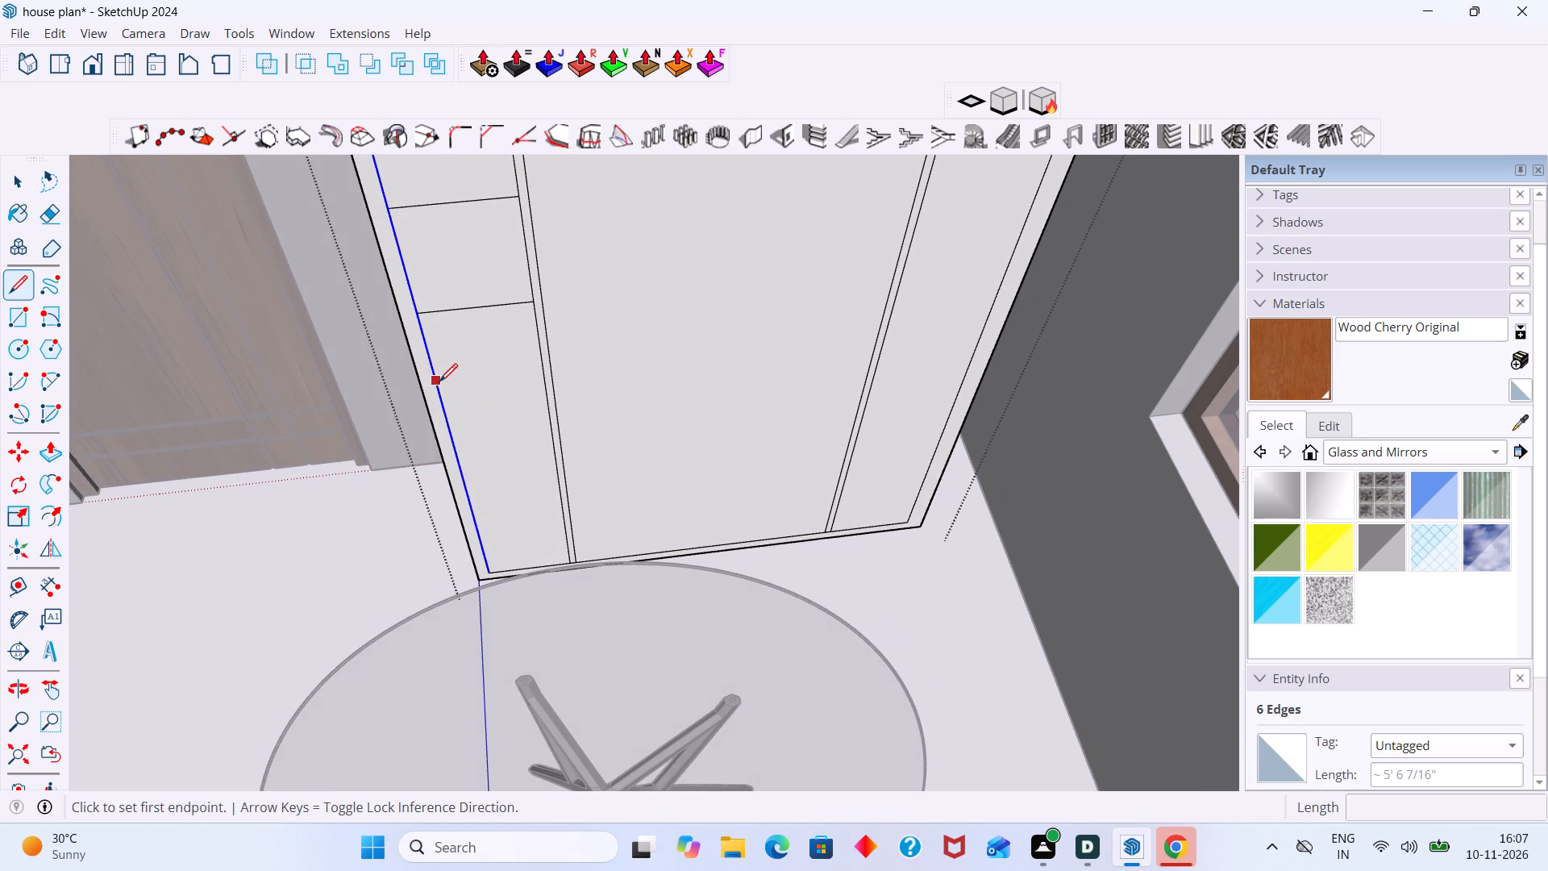
pyautogui.click(438, 400)
pyautogui.scroll(4, 538, 394)
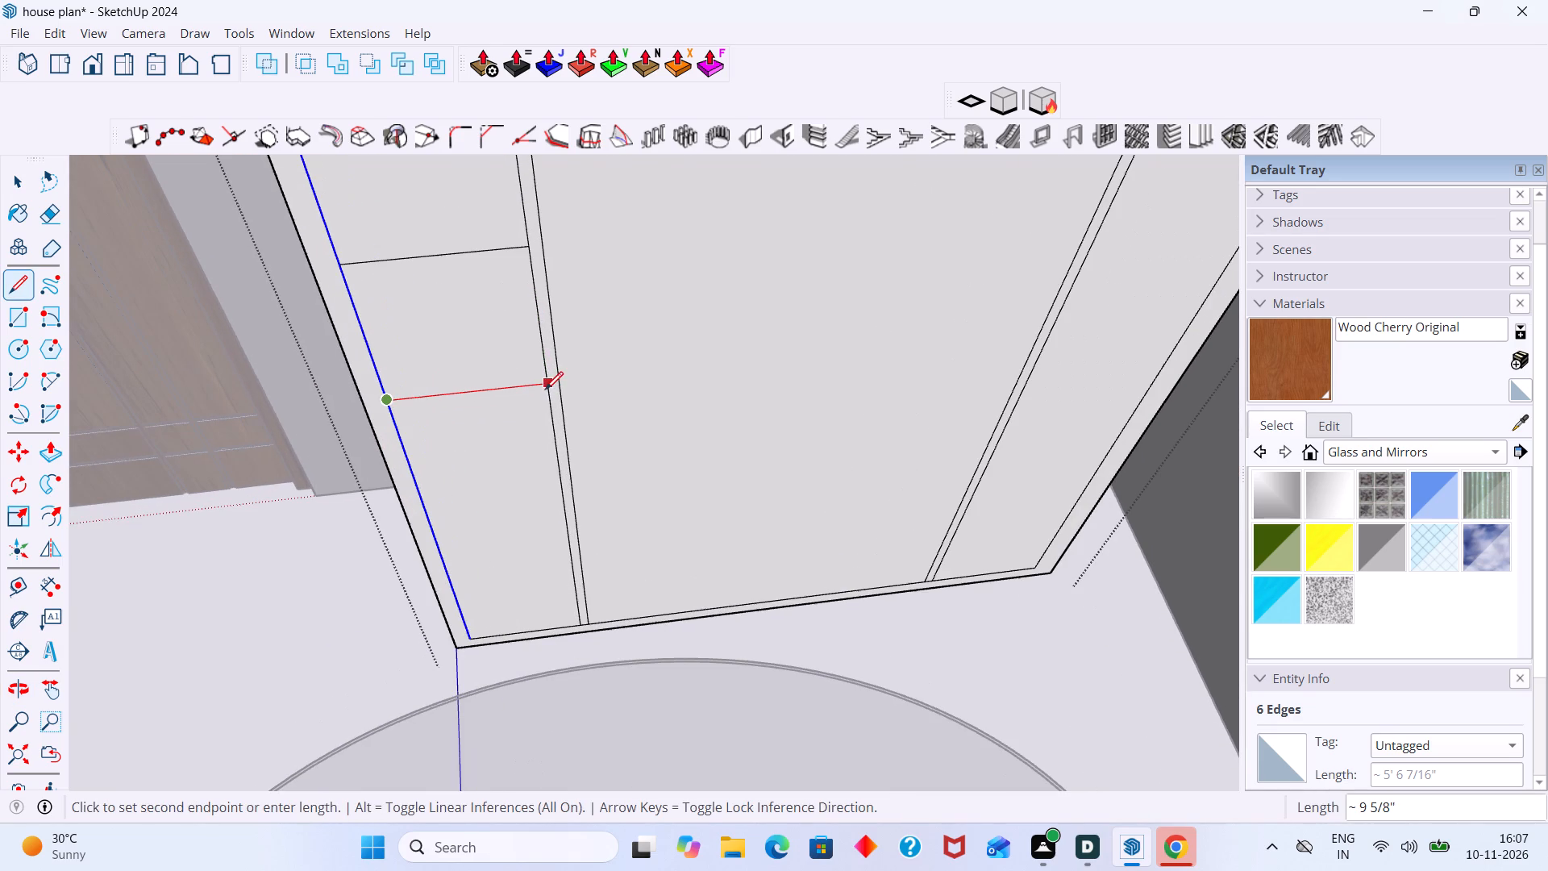
pyautogui.click(551, 384)
pyautogui.press('space')
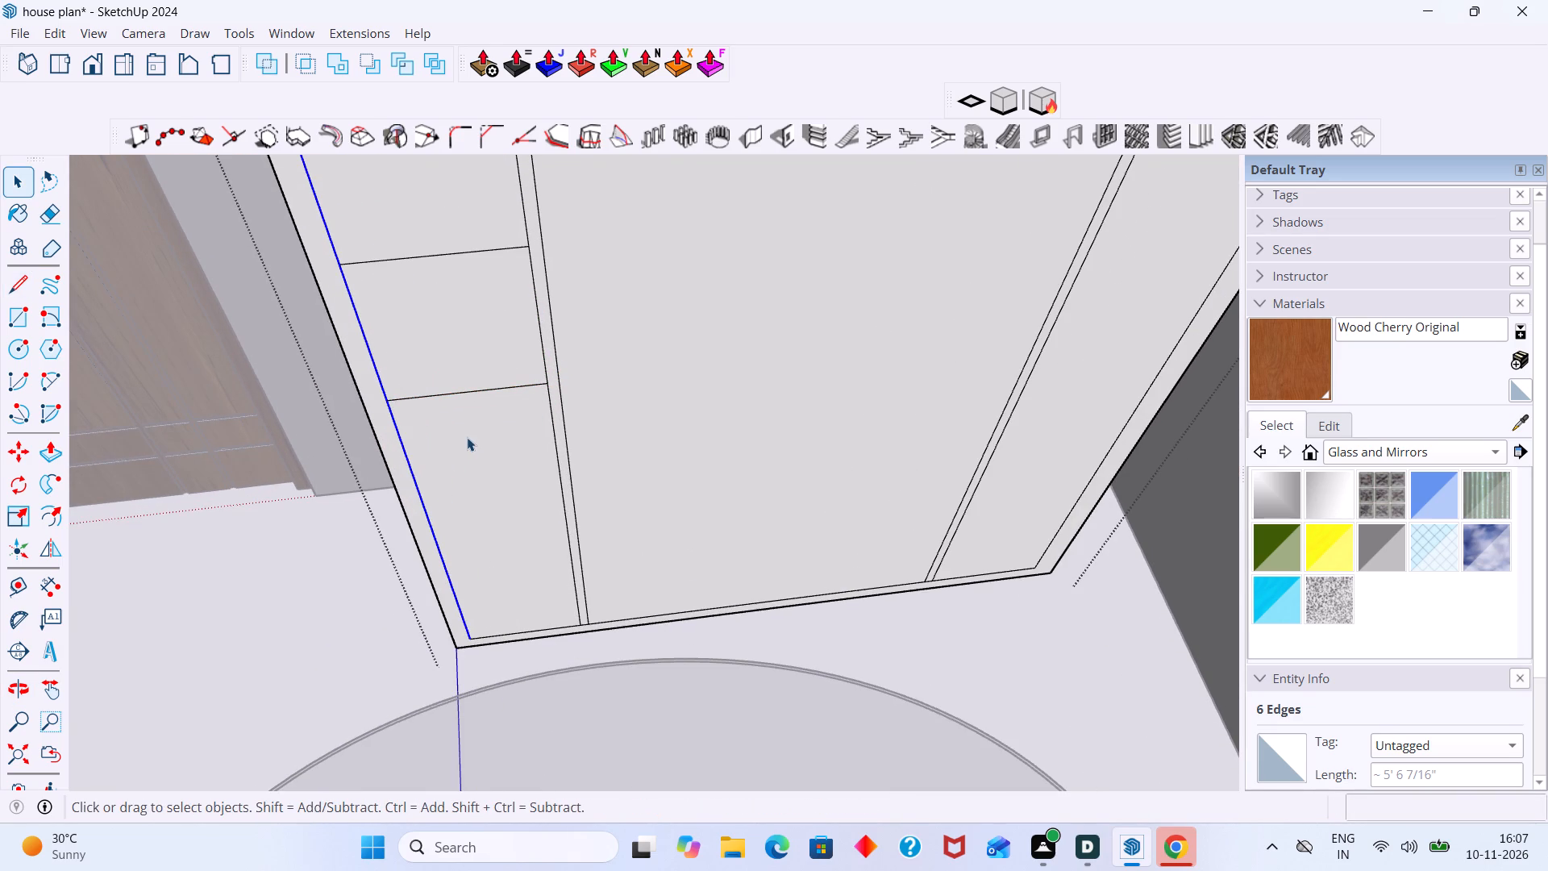
# Draw horizontal lines across the left section from the two lowest division points to the divider.
pyautogui.press('l')
pyautogui.click(421, 507)
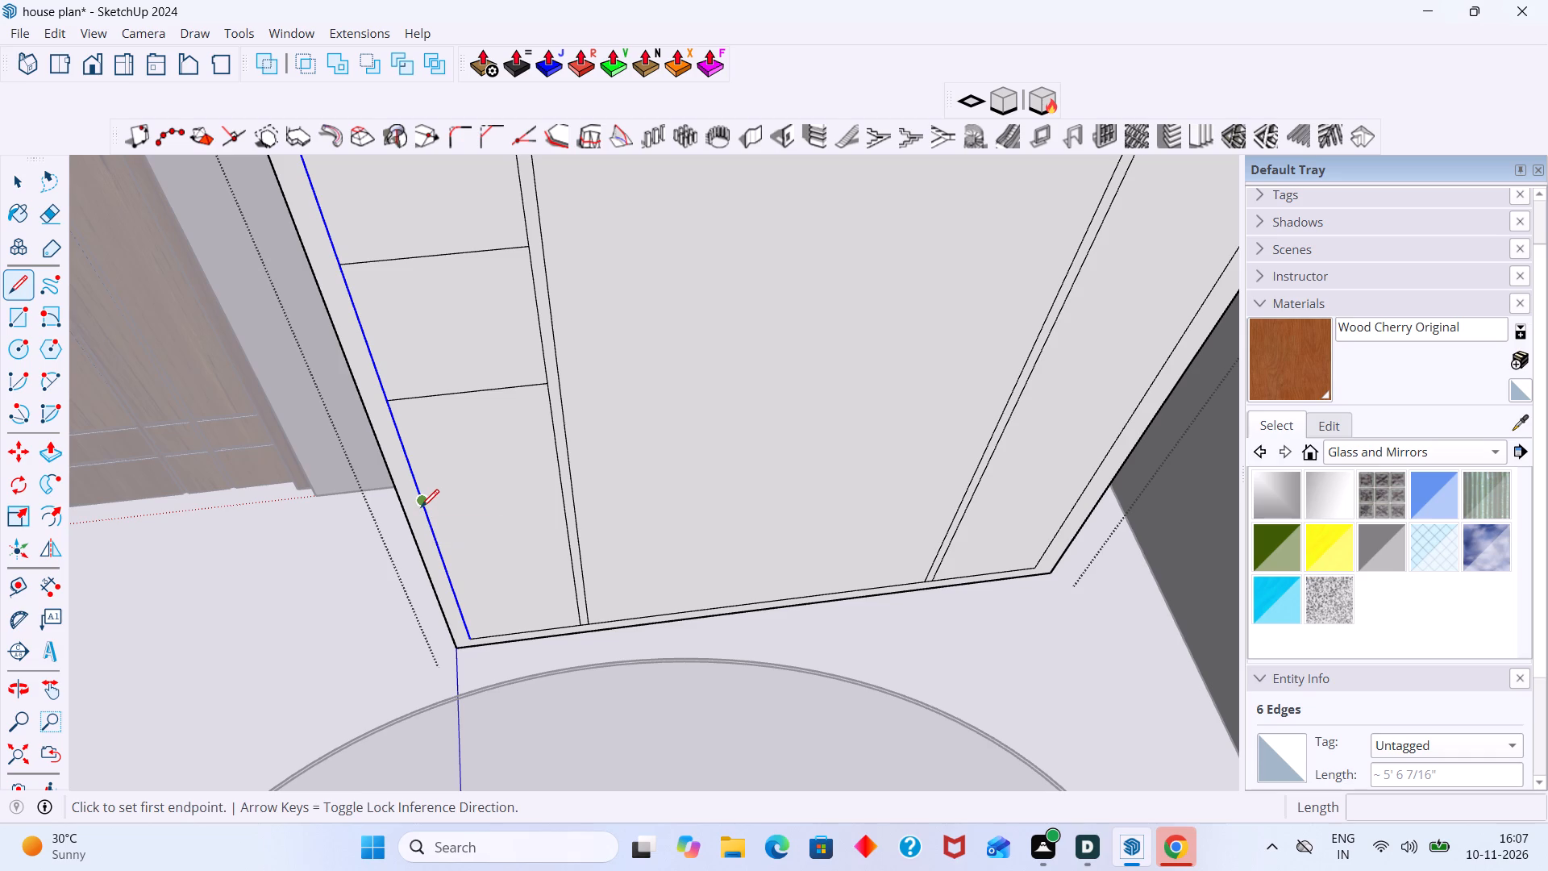
pyautogui.click(564, 486)
pyautogui.press('space')
pyautogui.scroll(-2, 541, 512)
pyautogui.middleClick(517, 529)
pyautogui.press('l')
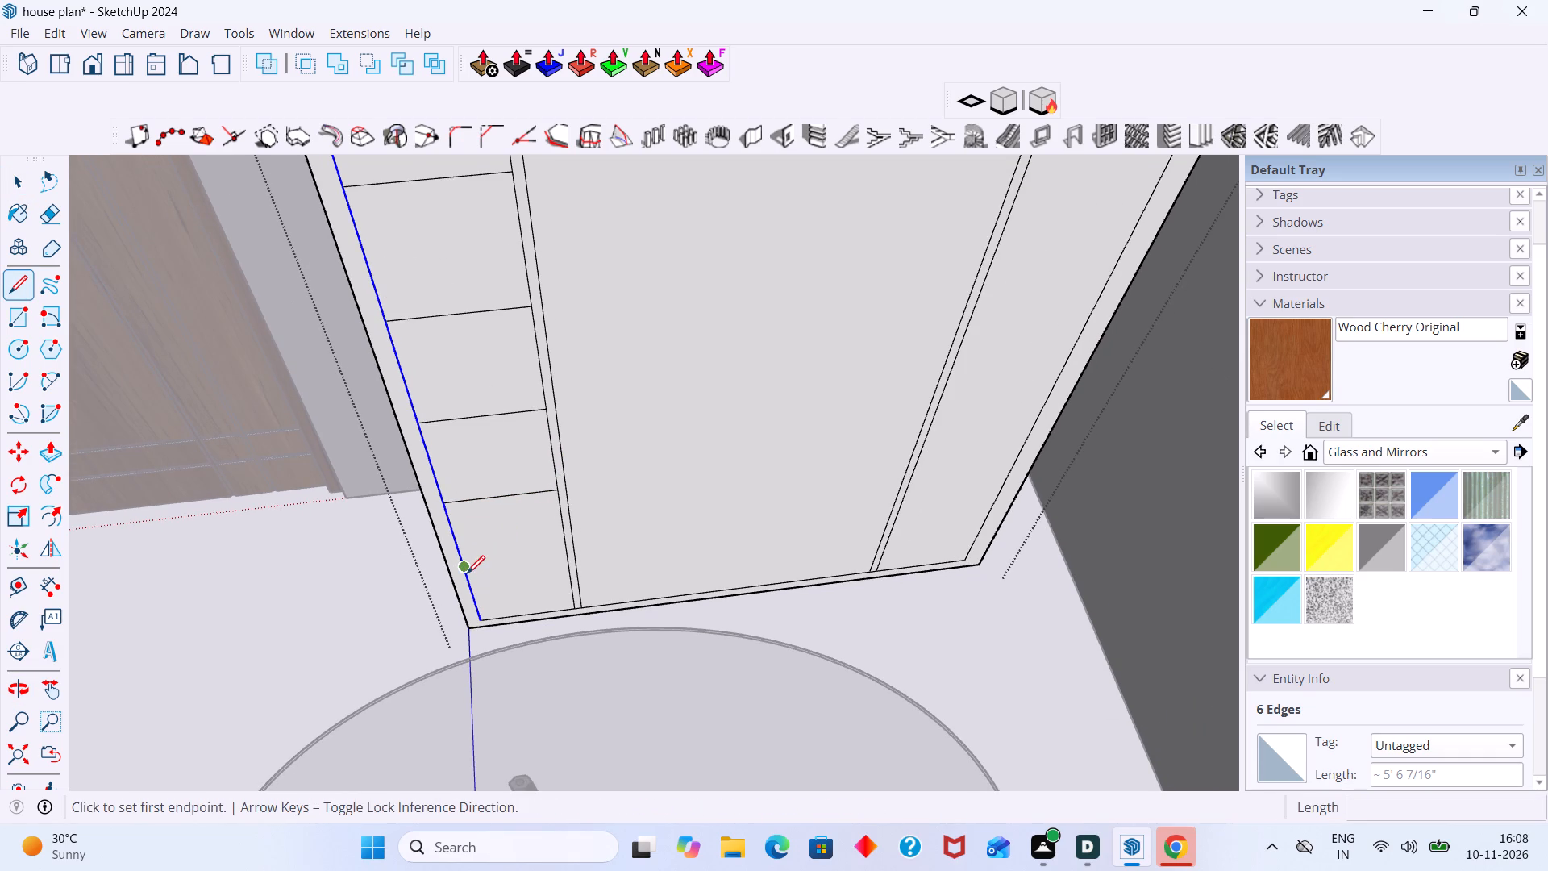
pyautogui.click(467, 572)
pyautogui.click(564, 558)
pyautogui.press('space')
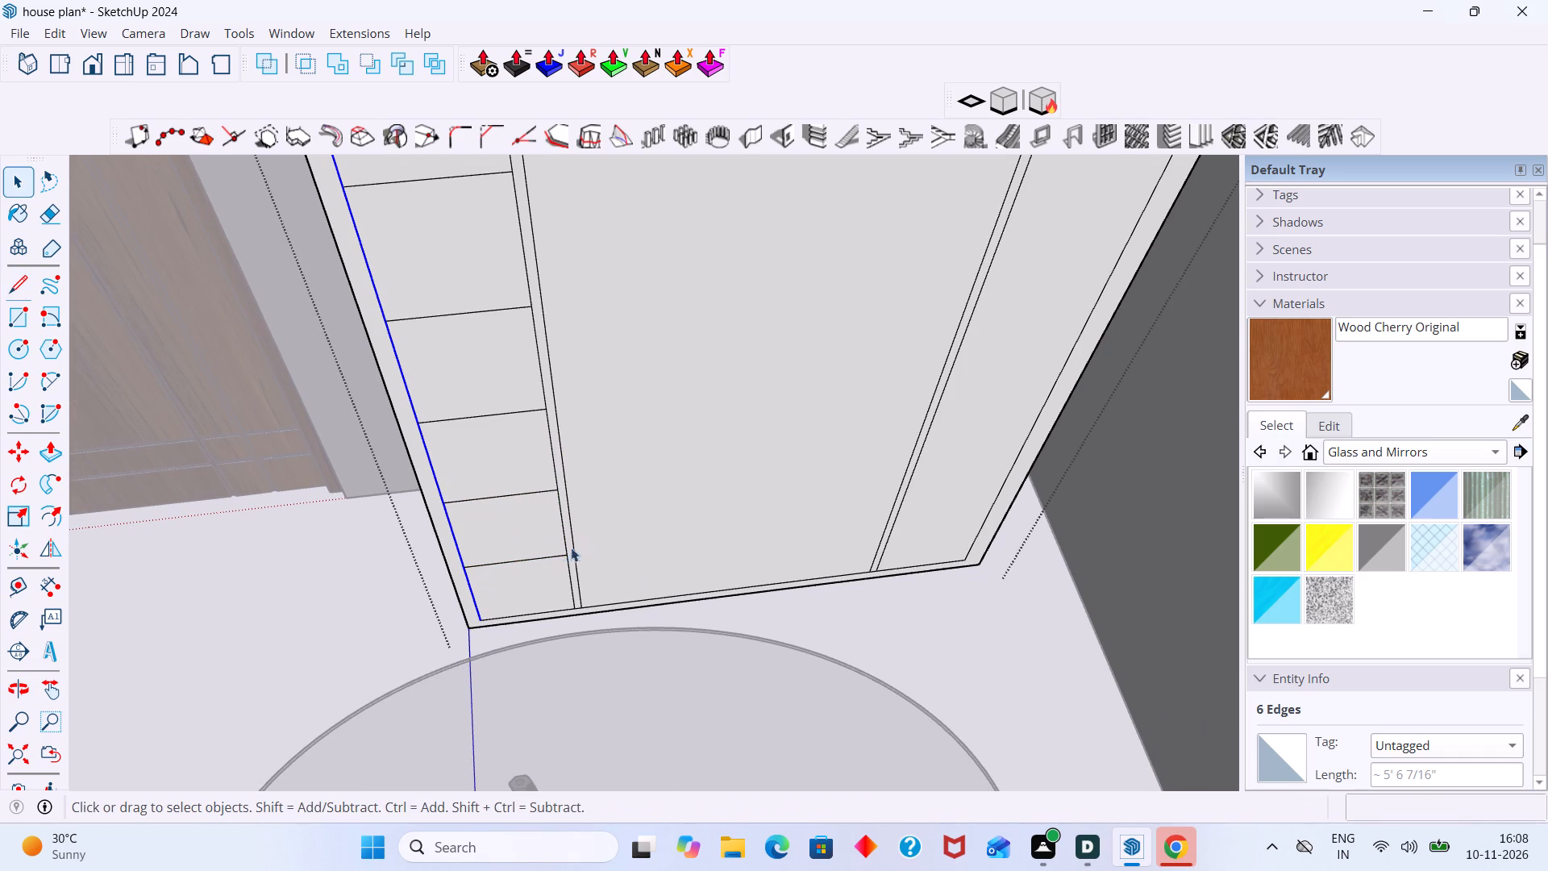
# Extend the left section's top horizontal line about 3' 5 1/2" across both dividers to the frame's right inner edge.
pyautogui.scroll(-9, 573, 542)
pyautogui.moveTo(575, 536); pyautogui.dragTo(527, 529, button='middle')
pyautogui.press('l')
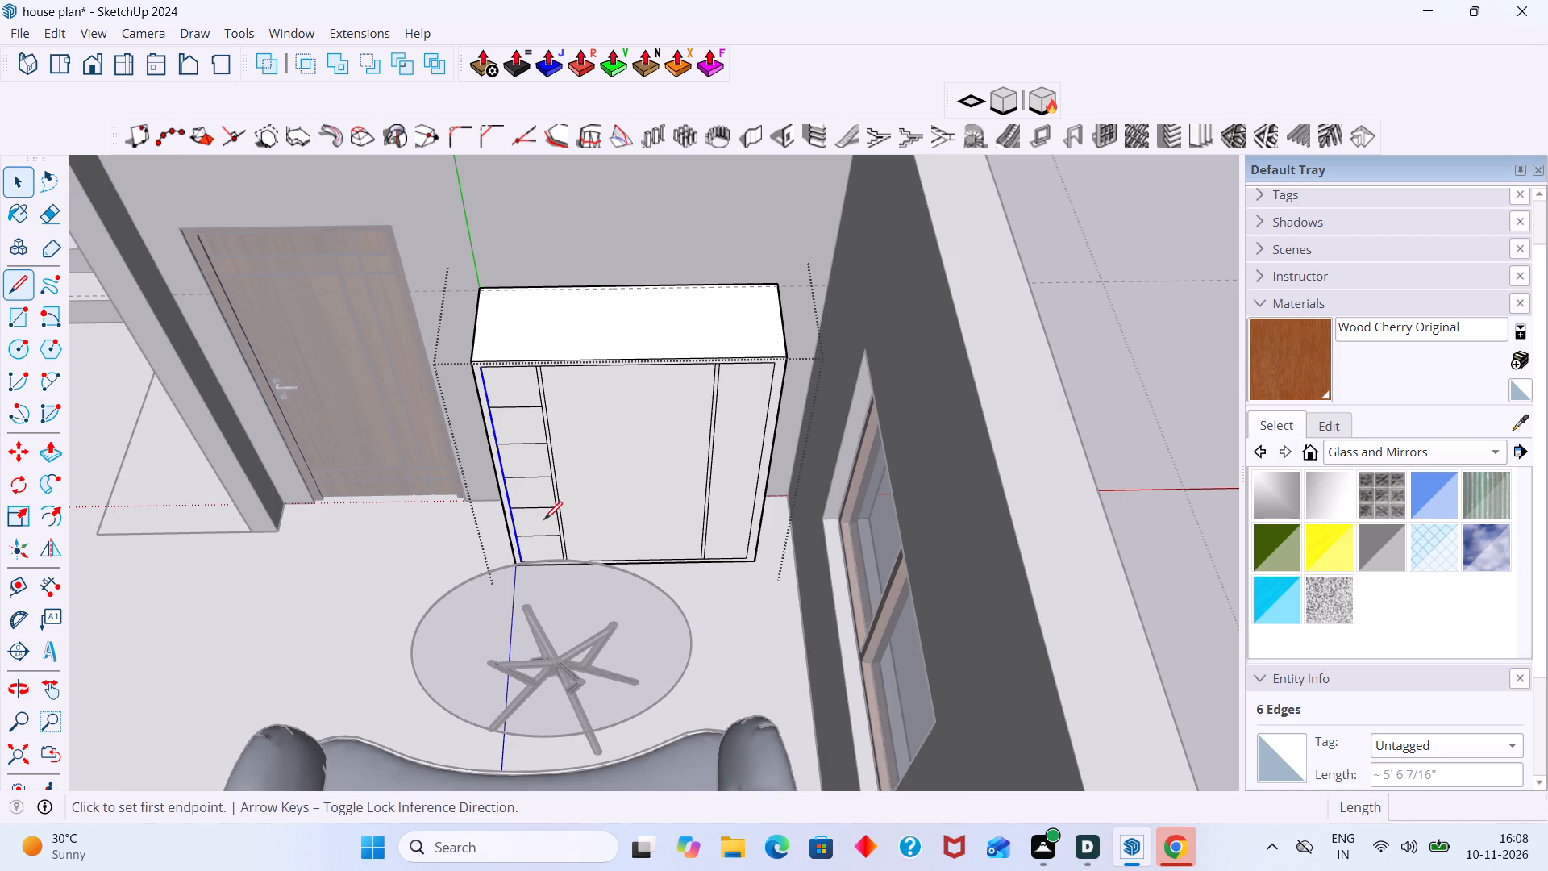
pyautogui.scroll(3, 719, 421)
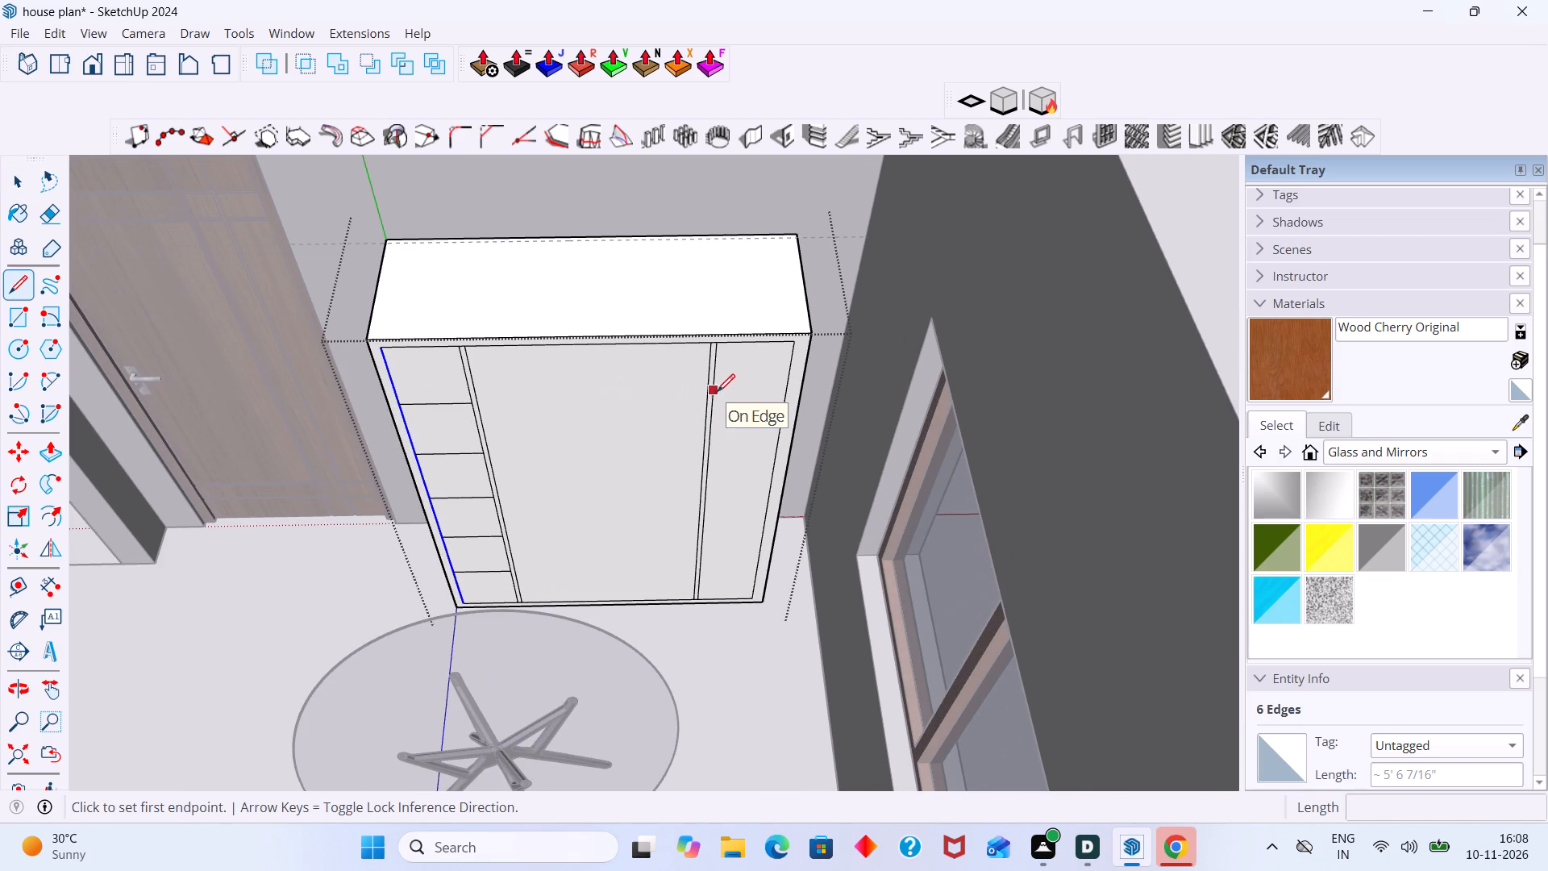
pyautogui.scroll(6, 468, 411)
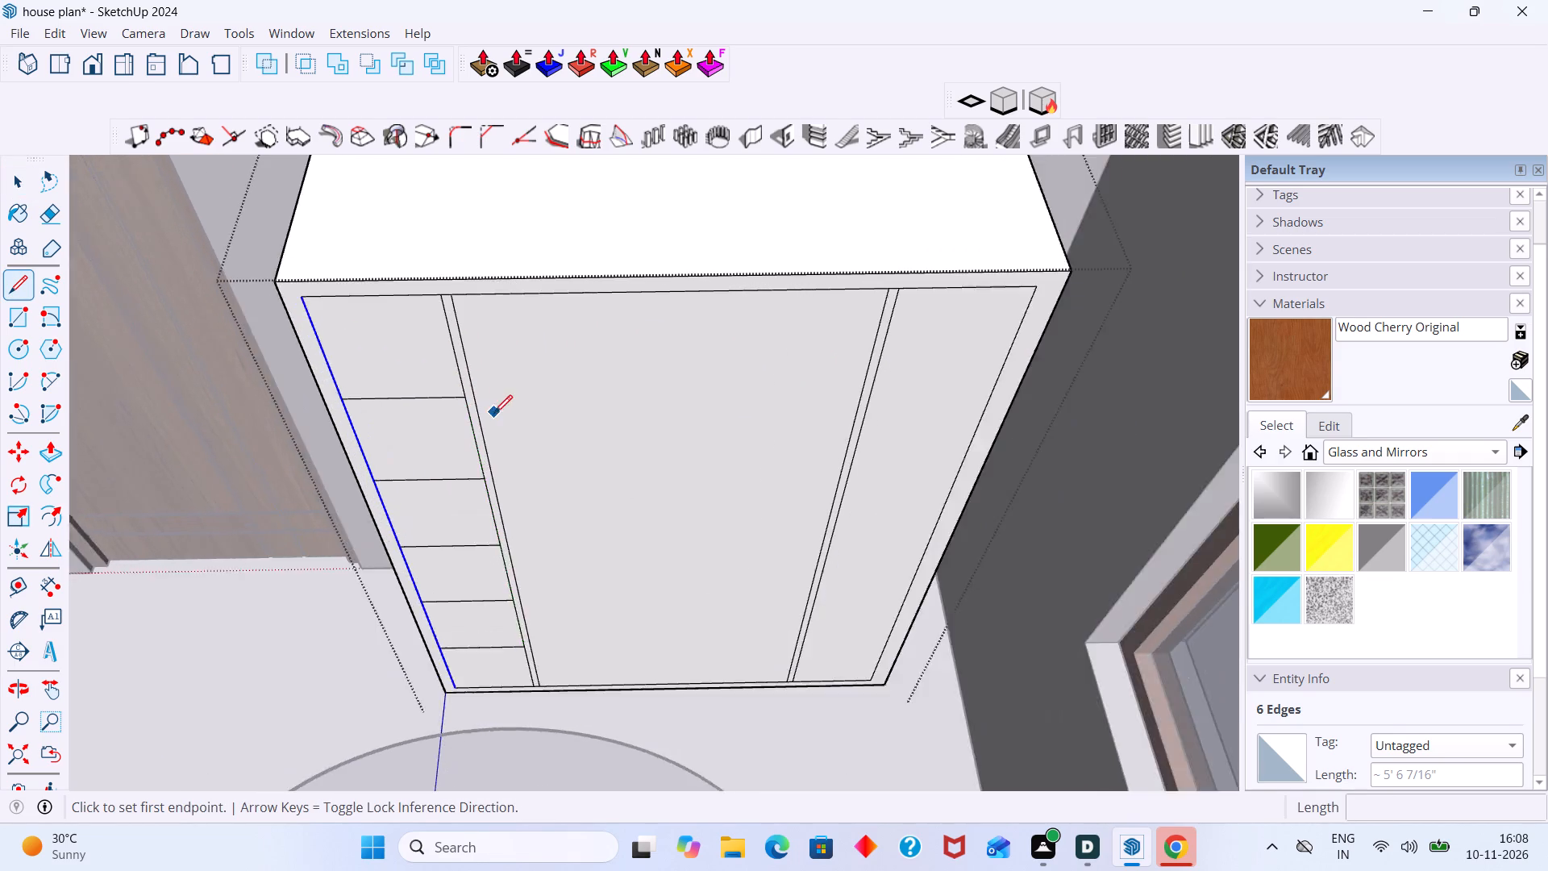
pyautogui.scroll(2, 494, 413)
pyautogui.click(451, 392)
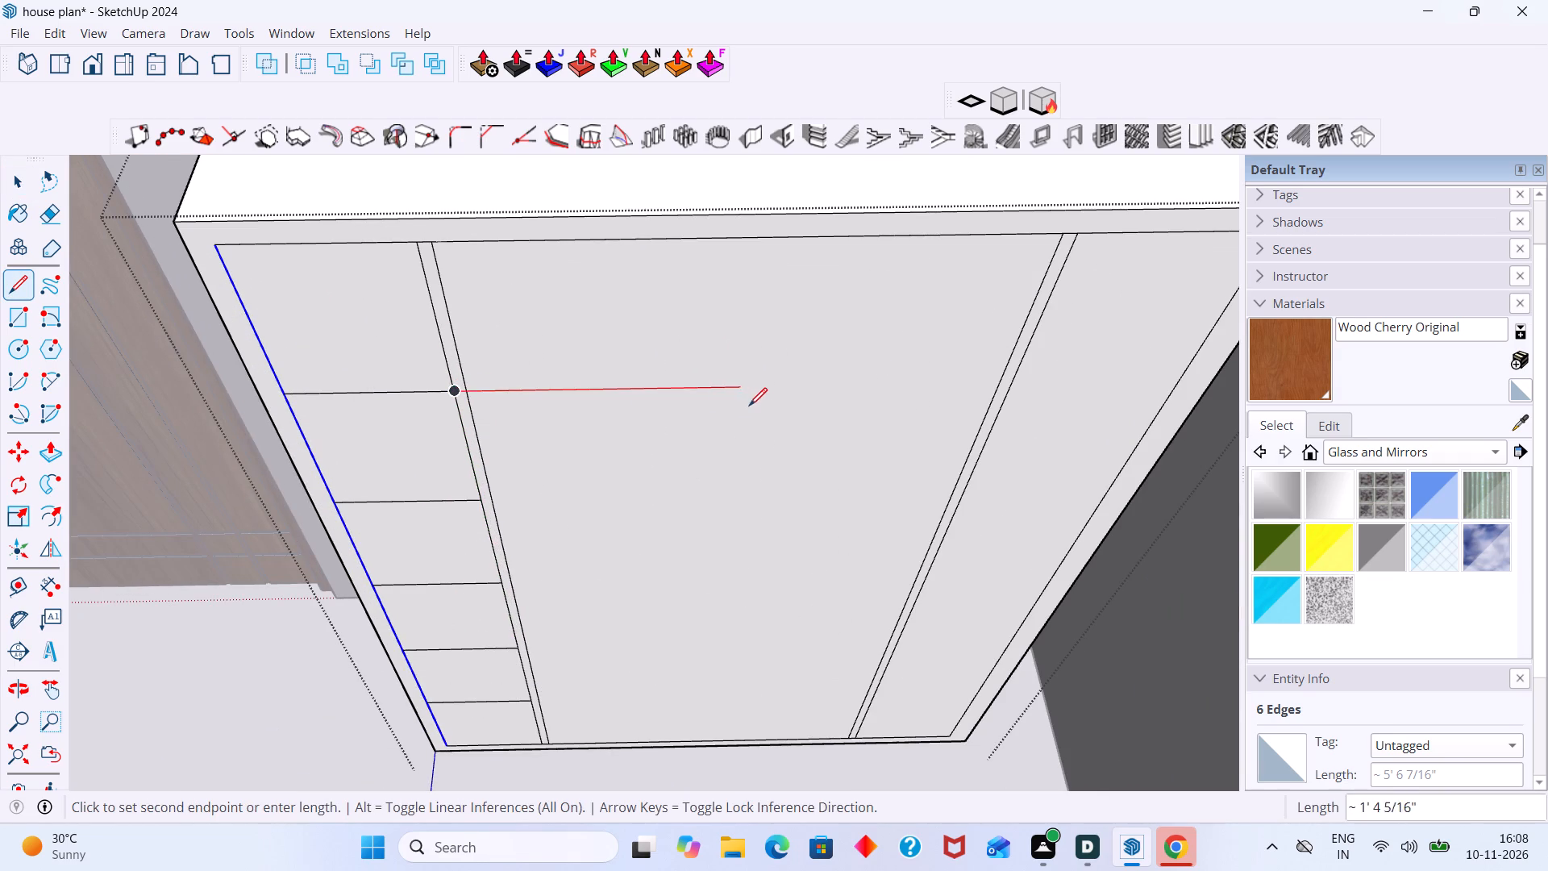
pyautogui.scroll(-4, 750, 405)
pyautogui.keyDown('shift'); pyautogui.moveTo(808, 387); pyautogui.dragTo(551, 383, button='middle'); pyautogui.keyUp('shift')
pyautogui.scroll(5, 776, 403)
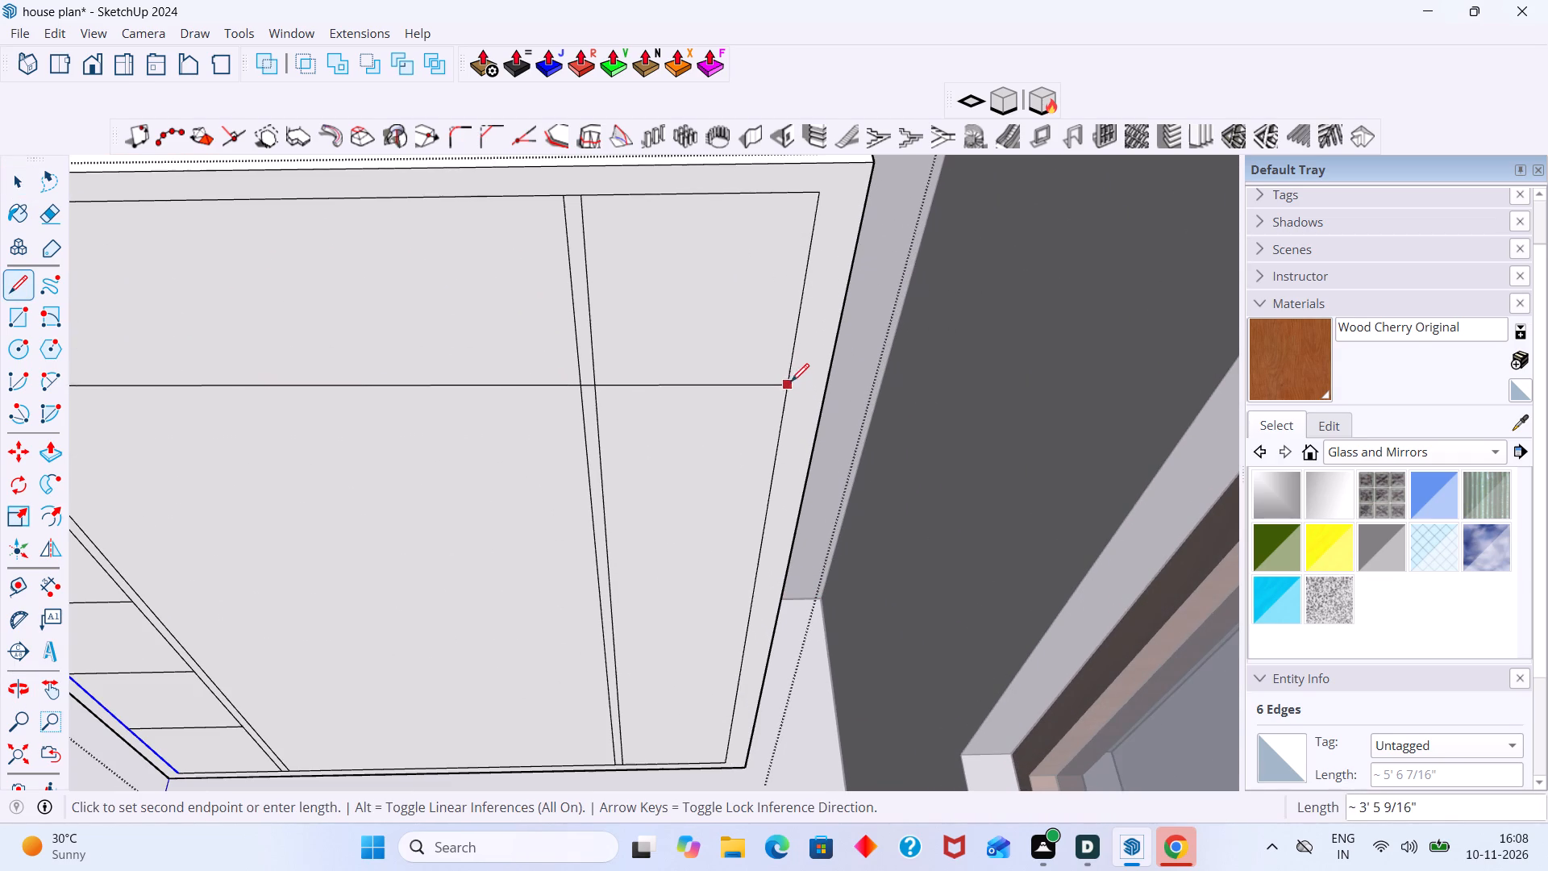
pyautogui.click(789, 372)
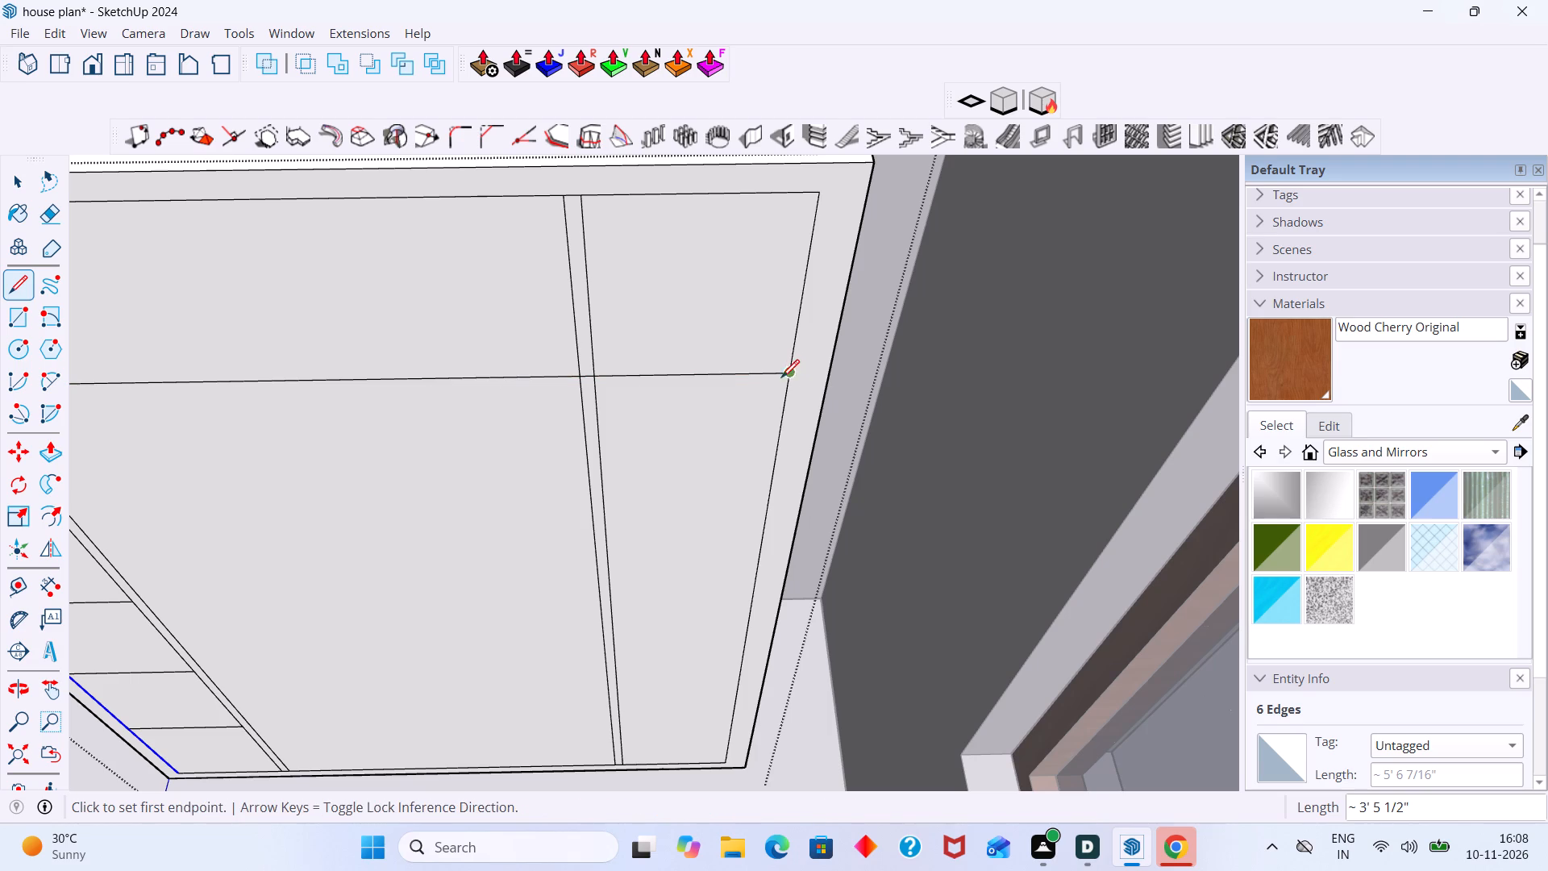
pyautogui.press('space')
# Extend the left section's four lower horizontal lines about 3' 5 1/2" each across both dividers to the frame's right inner edge.
pyautogui.scroll(-6, 702, 413)
pyautogui.press('l')
pyautogui.scroll(2, 315, 498)
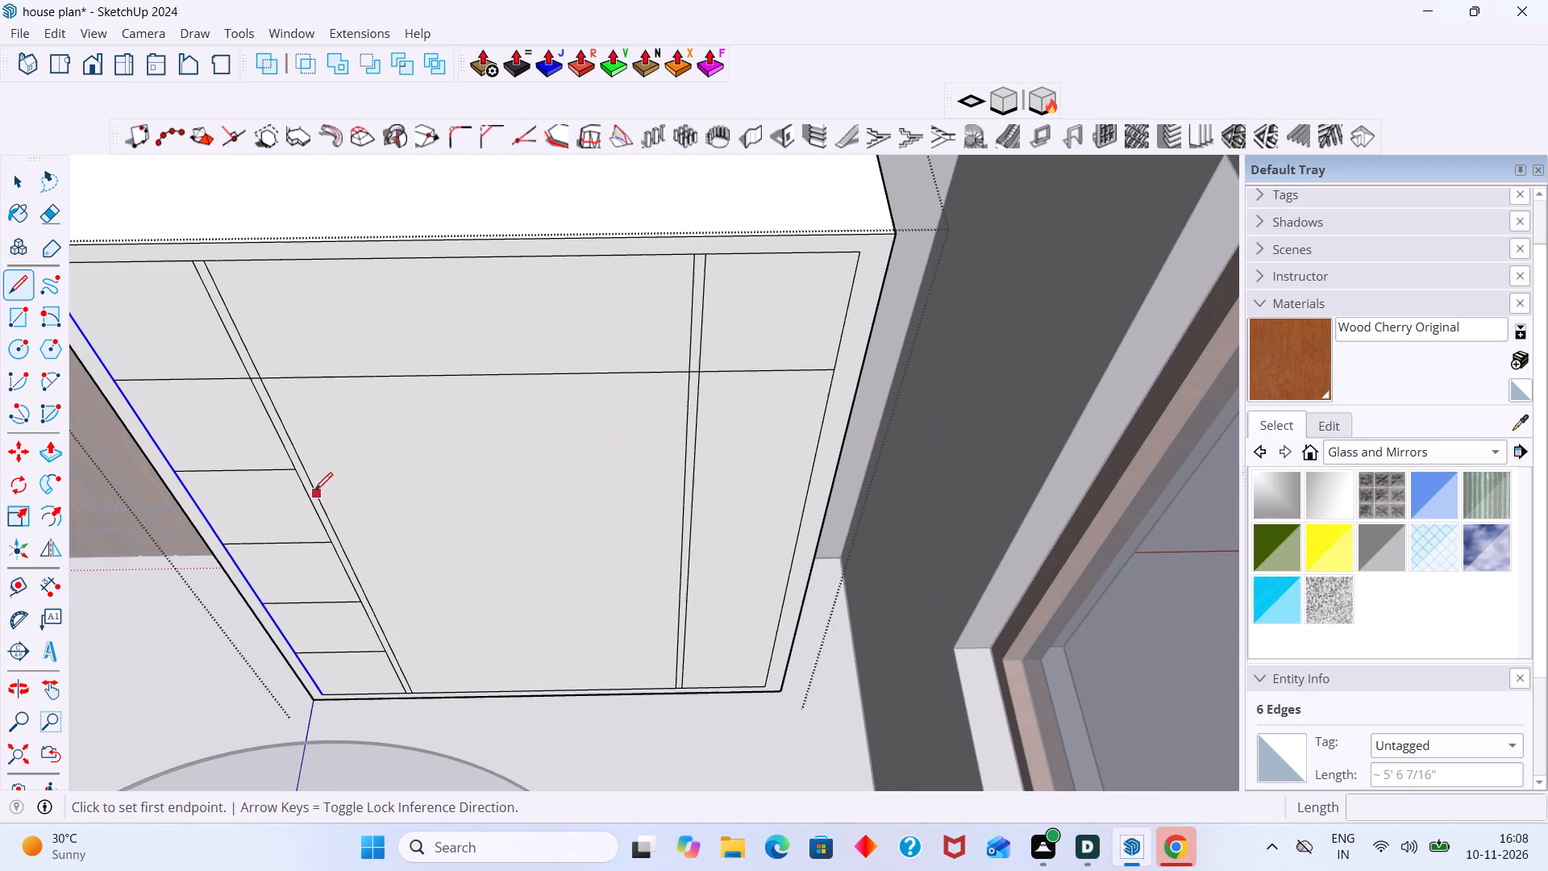
pyautogui.click(291, 473)
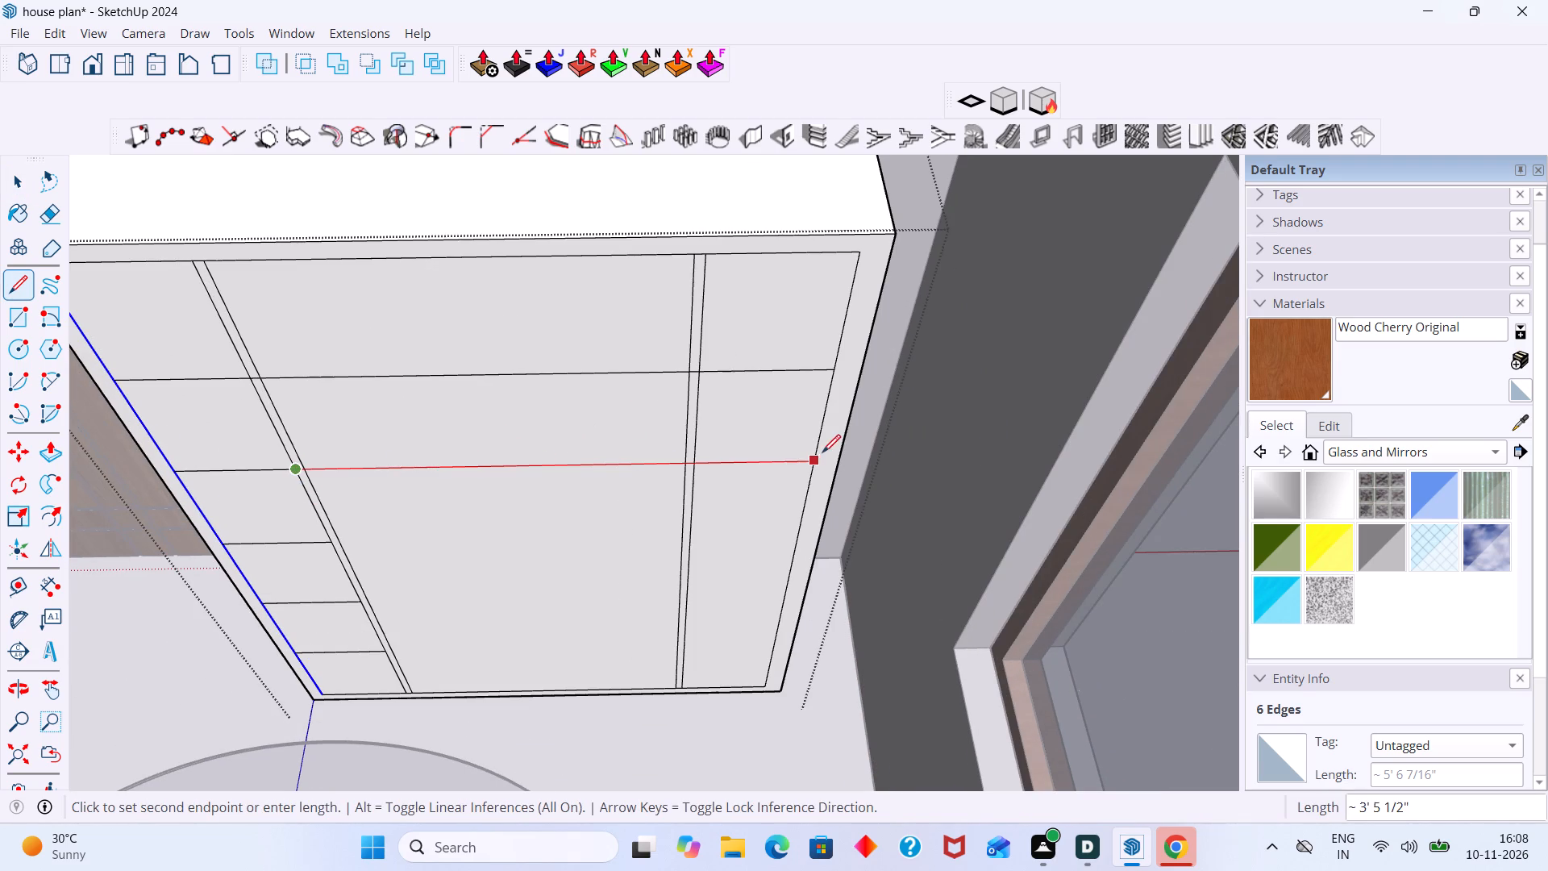
pyautogui.click(814, 456)
pyautogui.press('l')
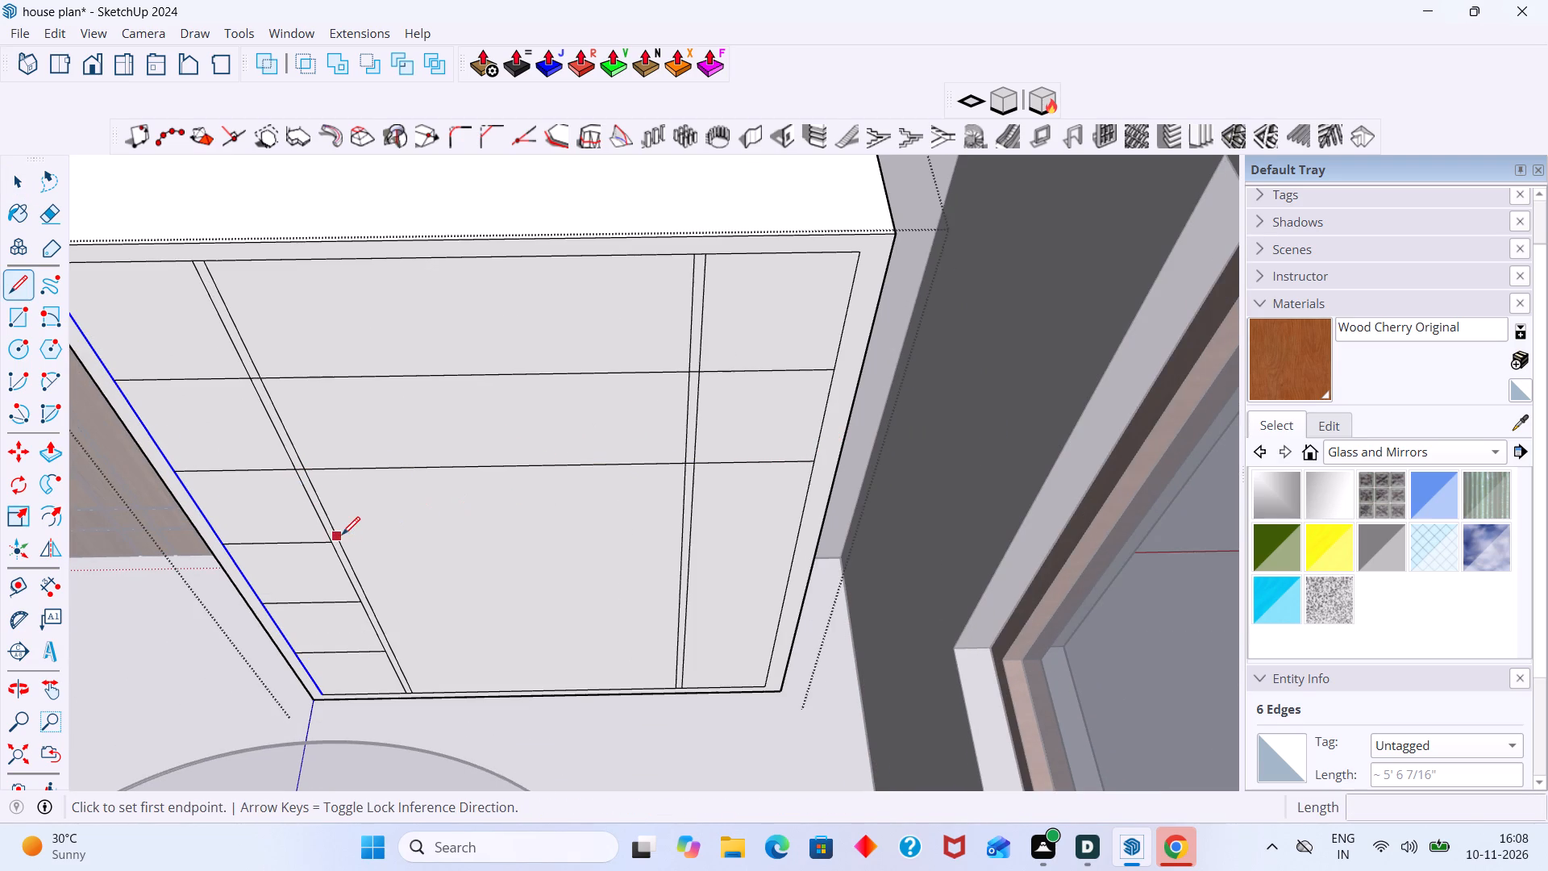
pyautogui.click(335, 539)
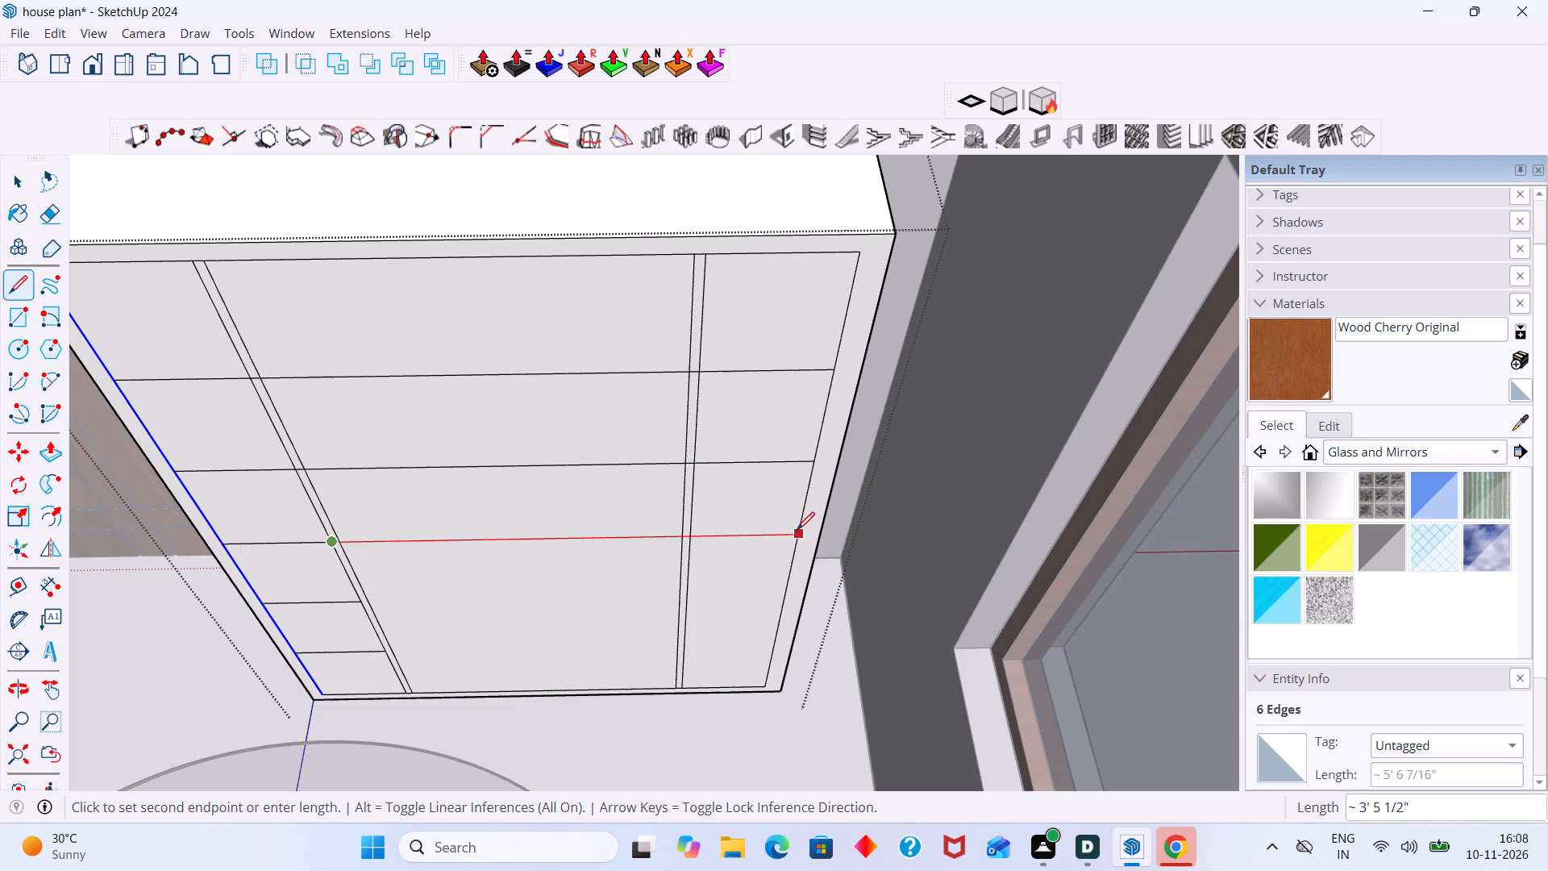
pyautogui.click(796, 531)
pyautogui.click(359, 601)
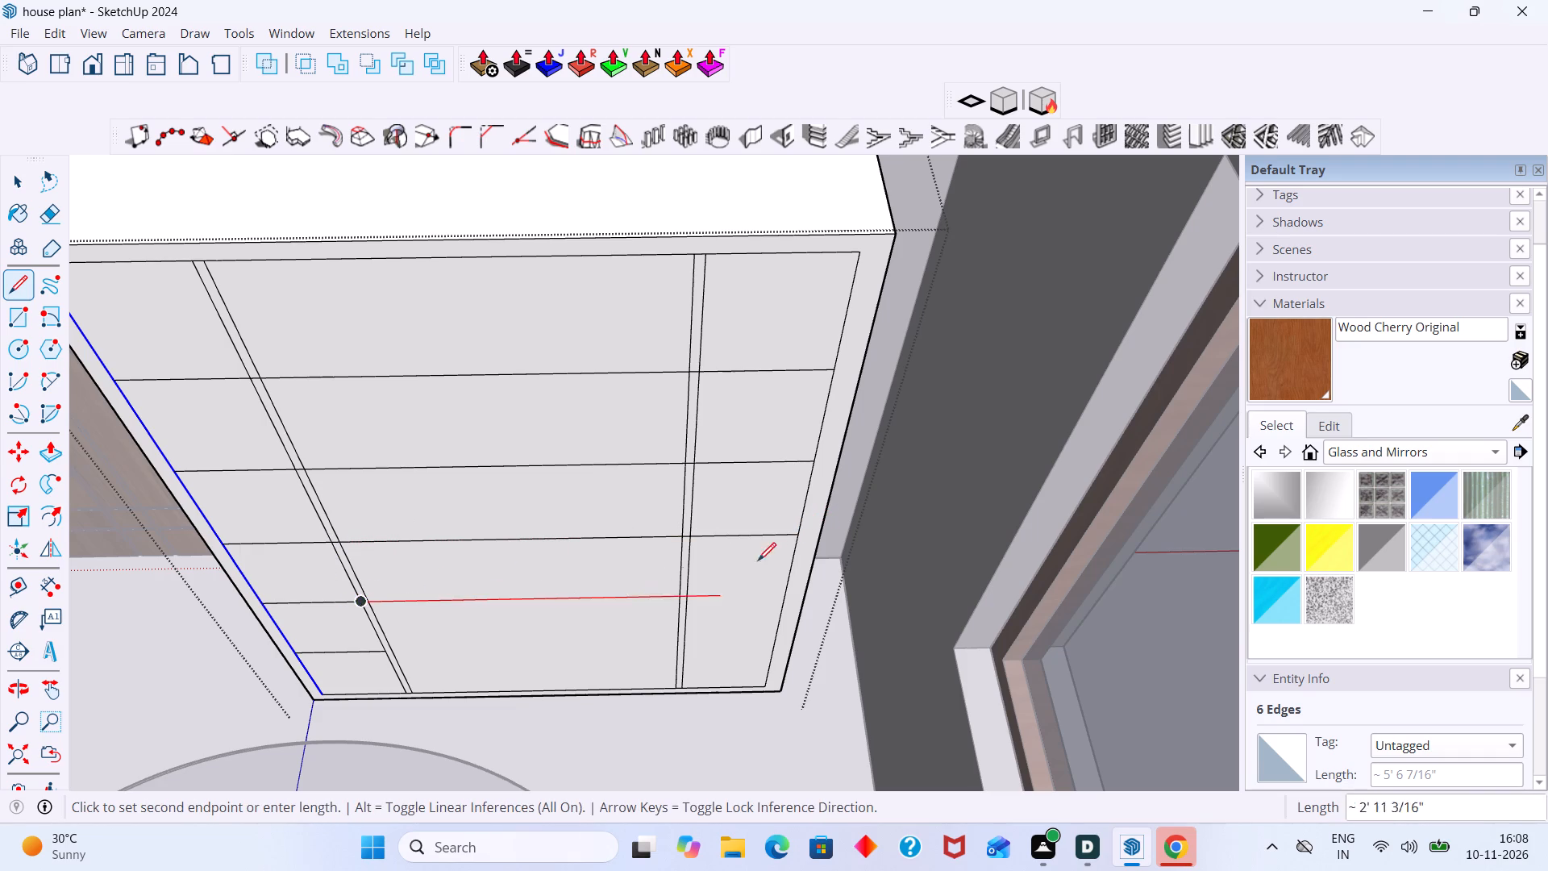
pyautogui.click(779, 598)
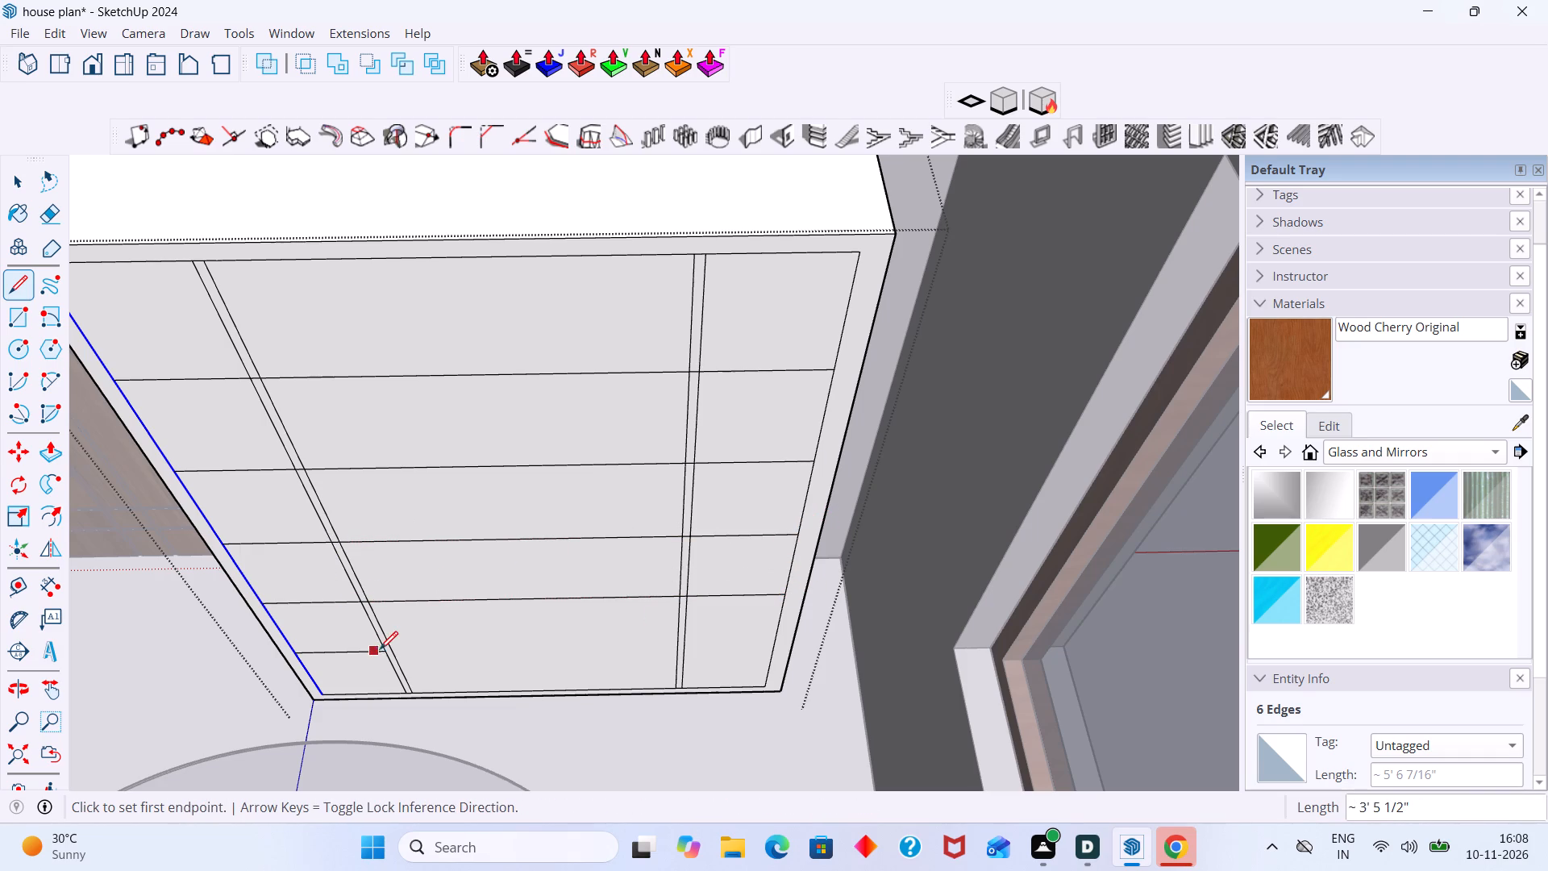
pyautogui.click(385, 649)
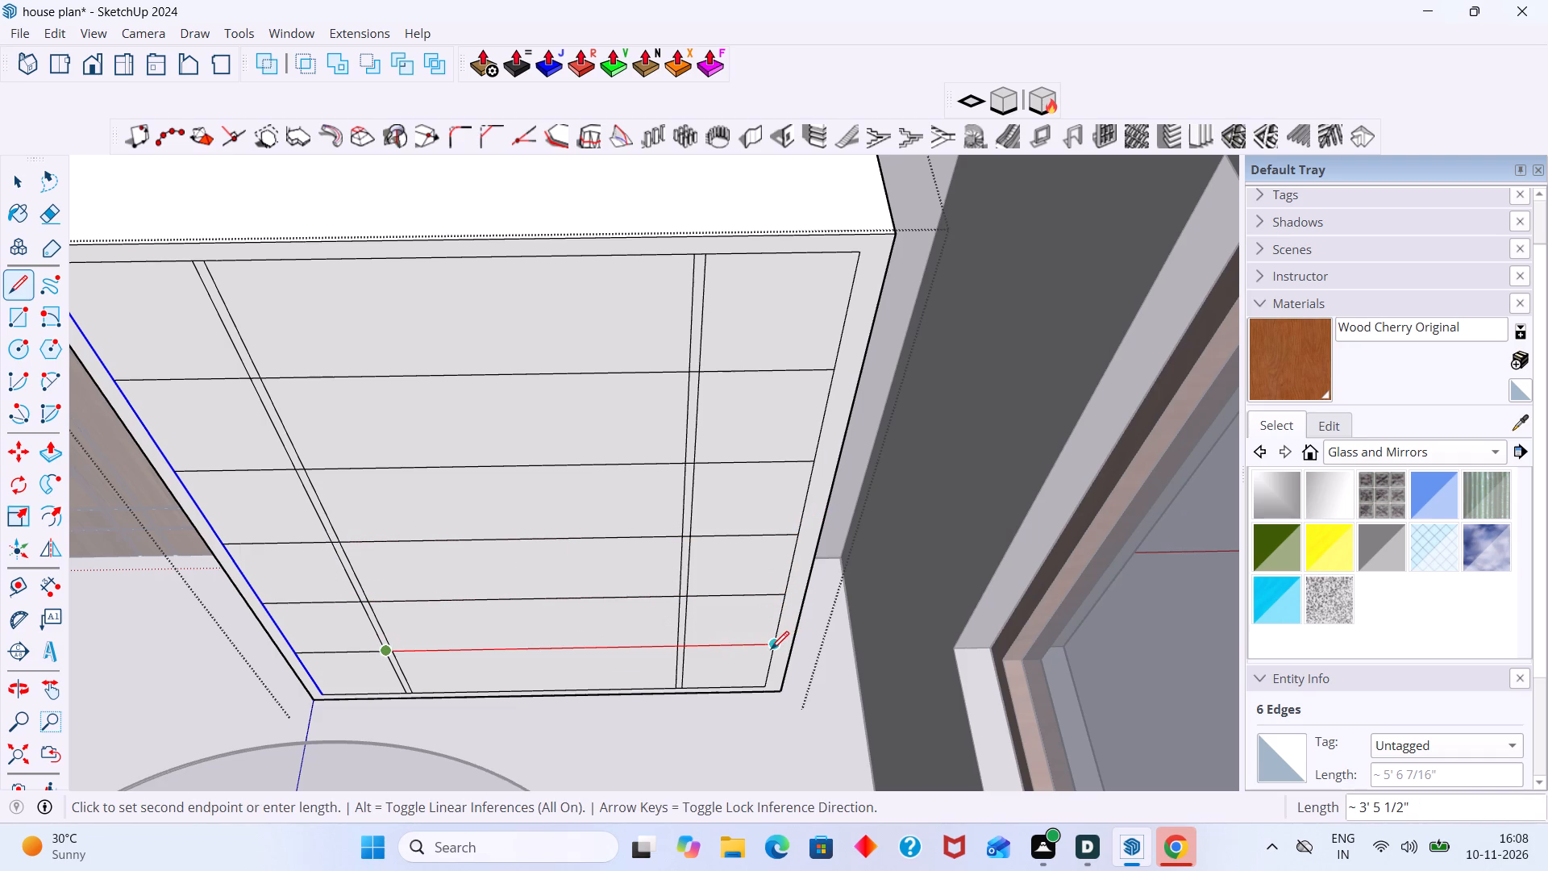
pyautogui.click(771, 649)
pyautogui.press('space')
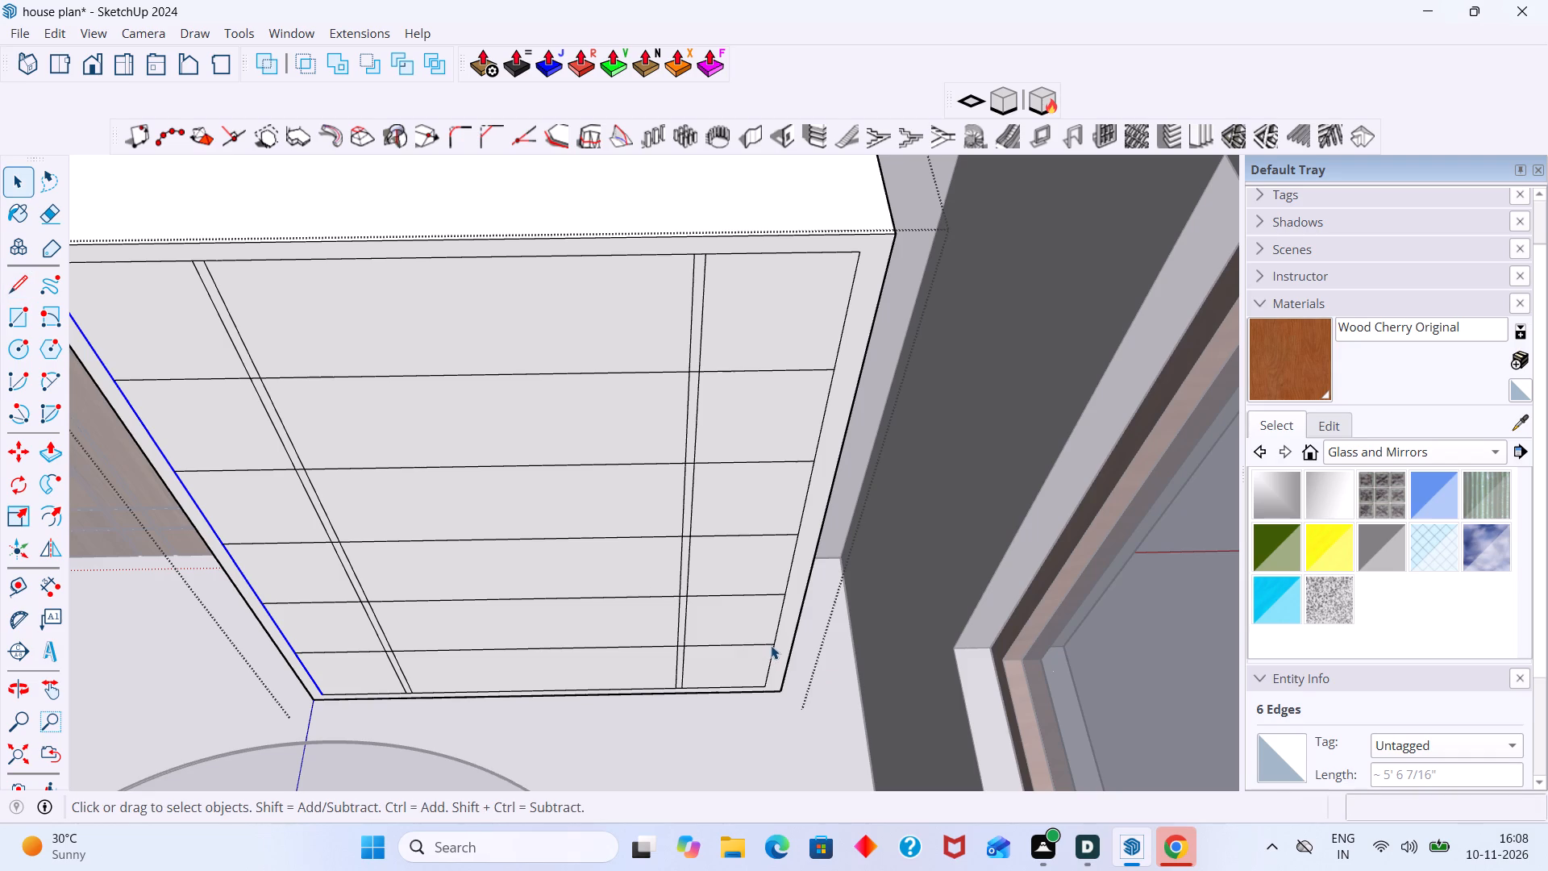
pyautogui.press('space')
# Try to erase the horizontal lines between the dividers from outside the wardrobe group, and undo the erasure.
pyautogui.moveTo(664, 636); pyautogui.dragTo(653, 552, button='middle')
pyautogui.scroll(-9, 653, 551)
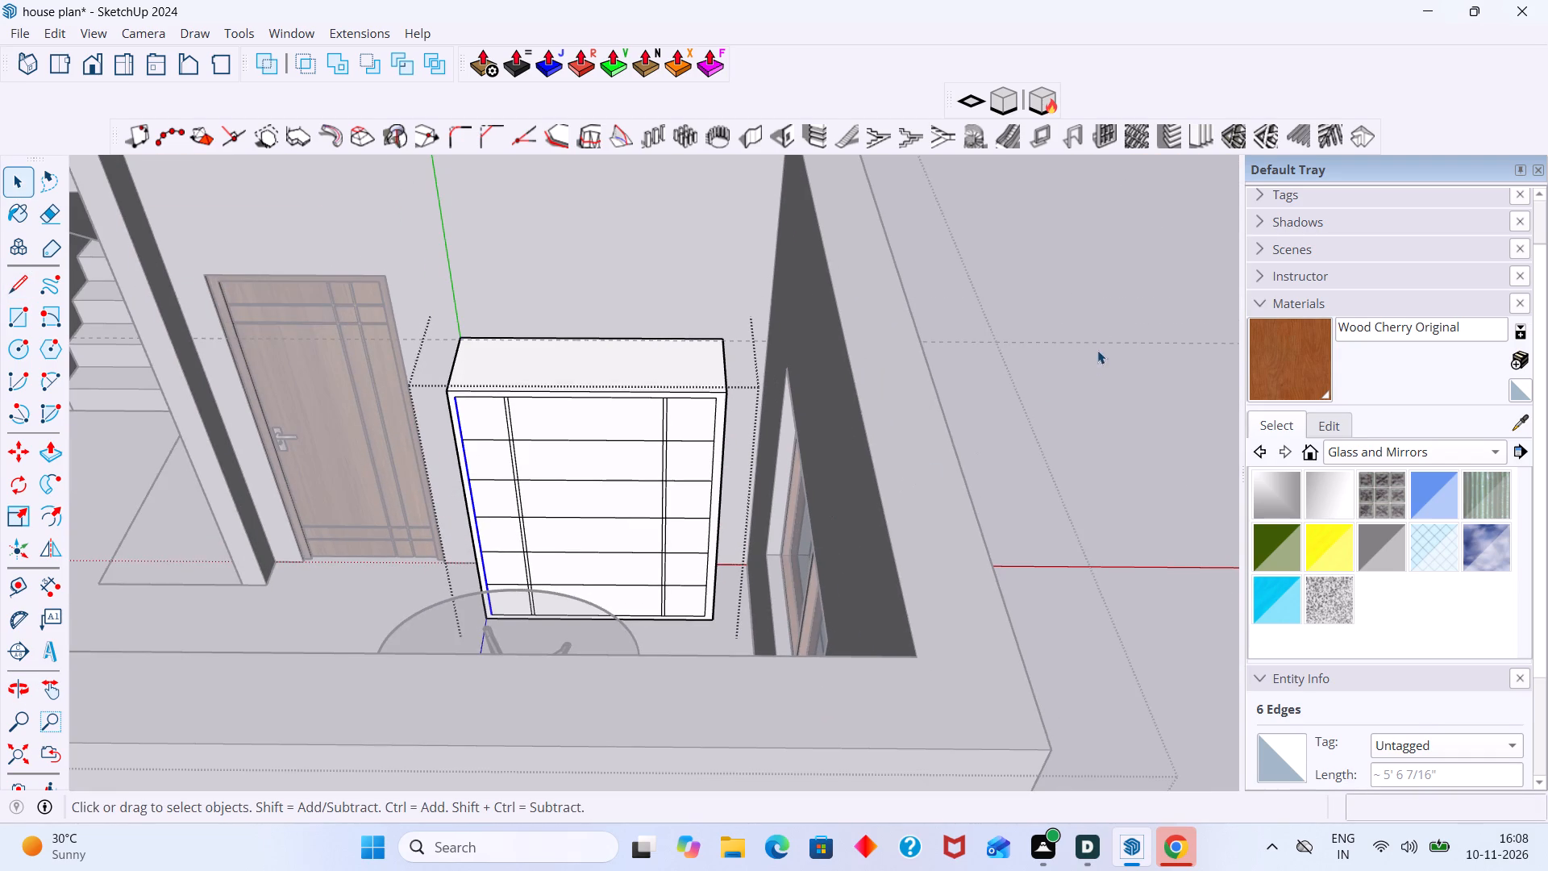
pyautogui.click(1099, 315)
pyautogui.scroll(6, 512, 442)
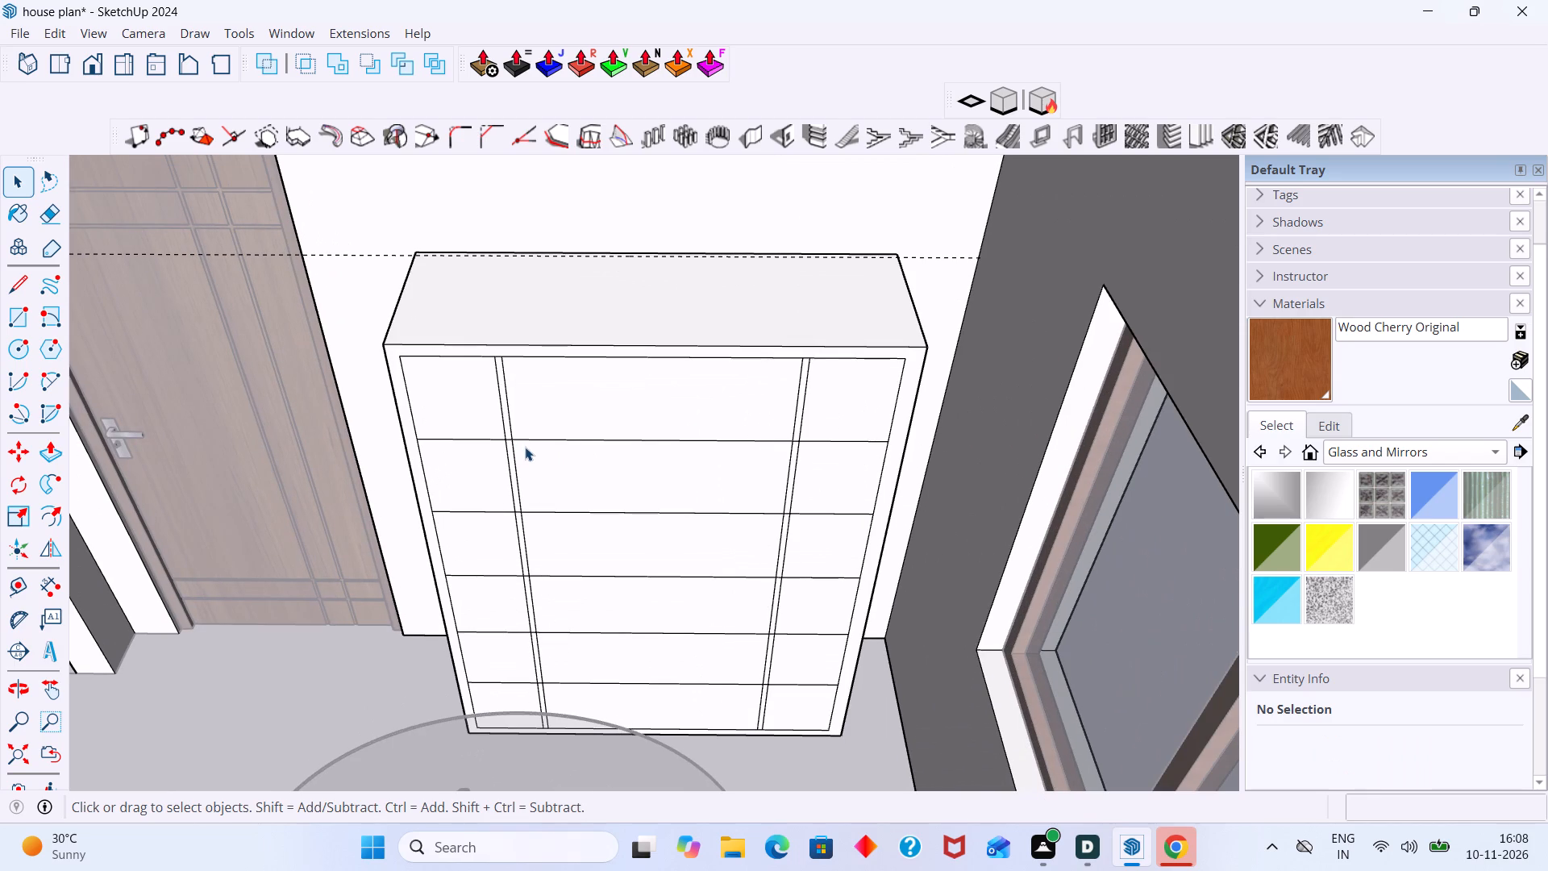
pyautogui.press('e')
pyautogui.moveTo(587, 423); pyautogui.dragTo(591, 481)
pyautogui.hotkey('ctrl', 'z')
# Open the wardrobe group for editing and erase the five horizontal lines across the central section between the two dividers.
pyautogui.press('space')
pyautogui.doubleClick(594, 486)
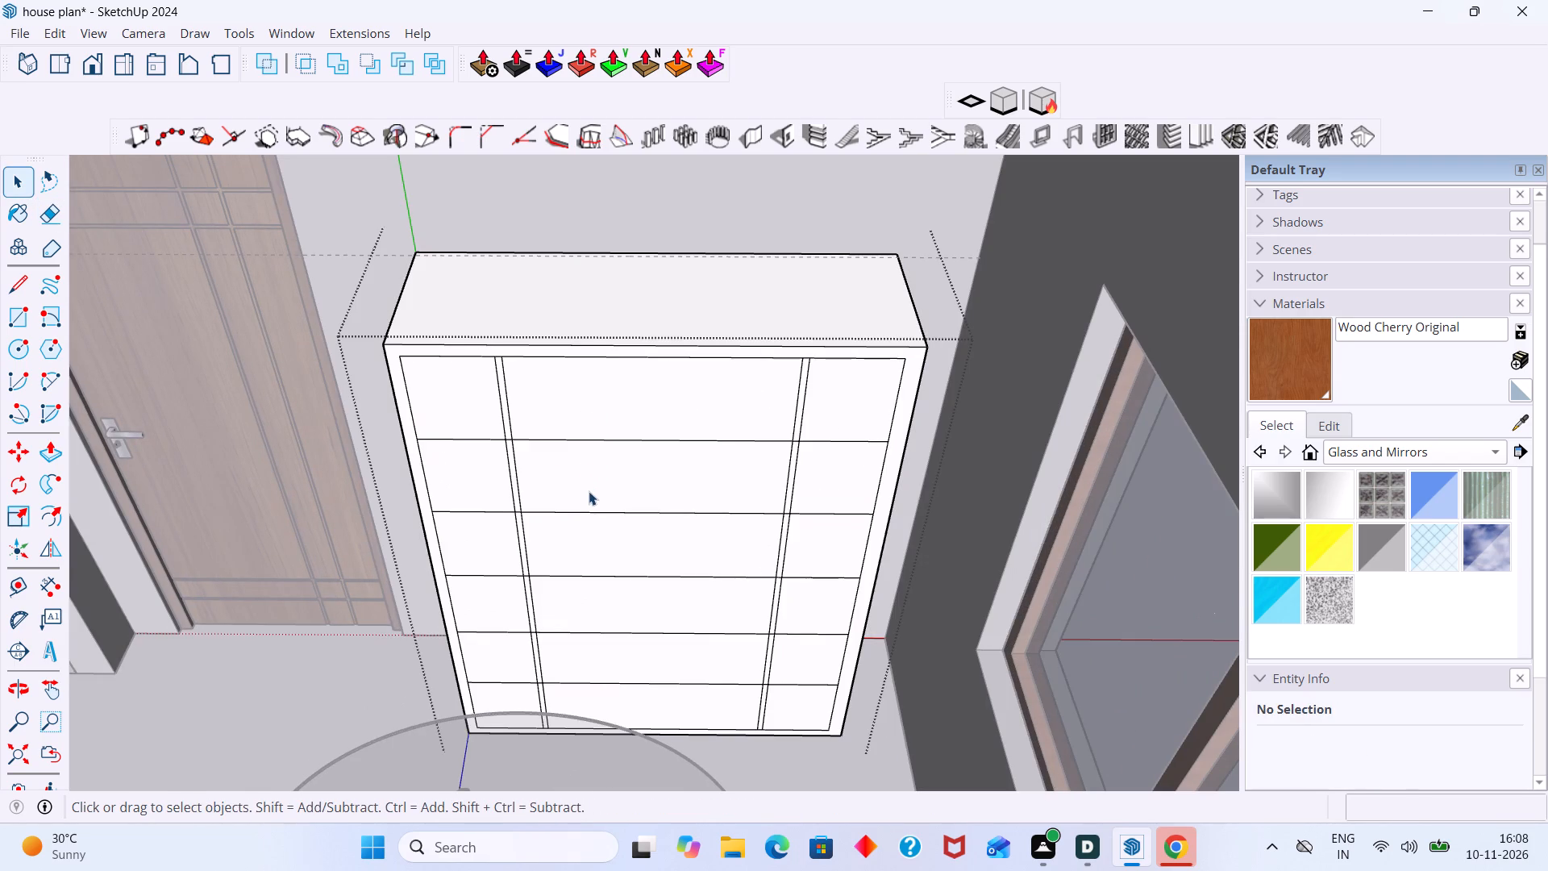
pyautogui.click(589, 492)
pyautogui.click(590, 452)
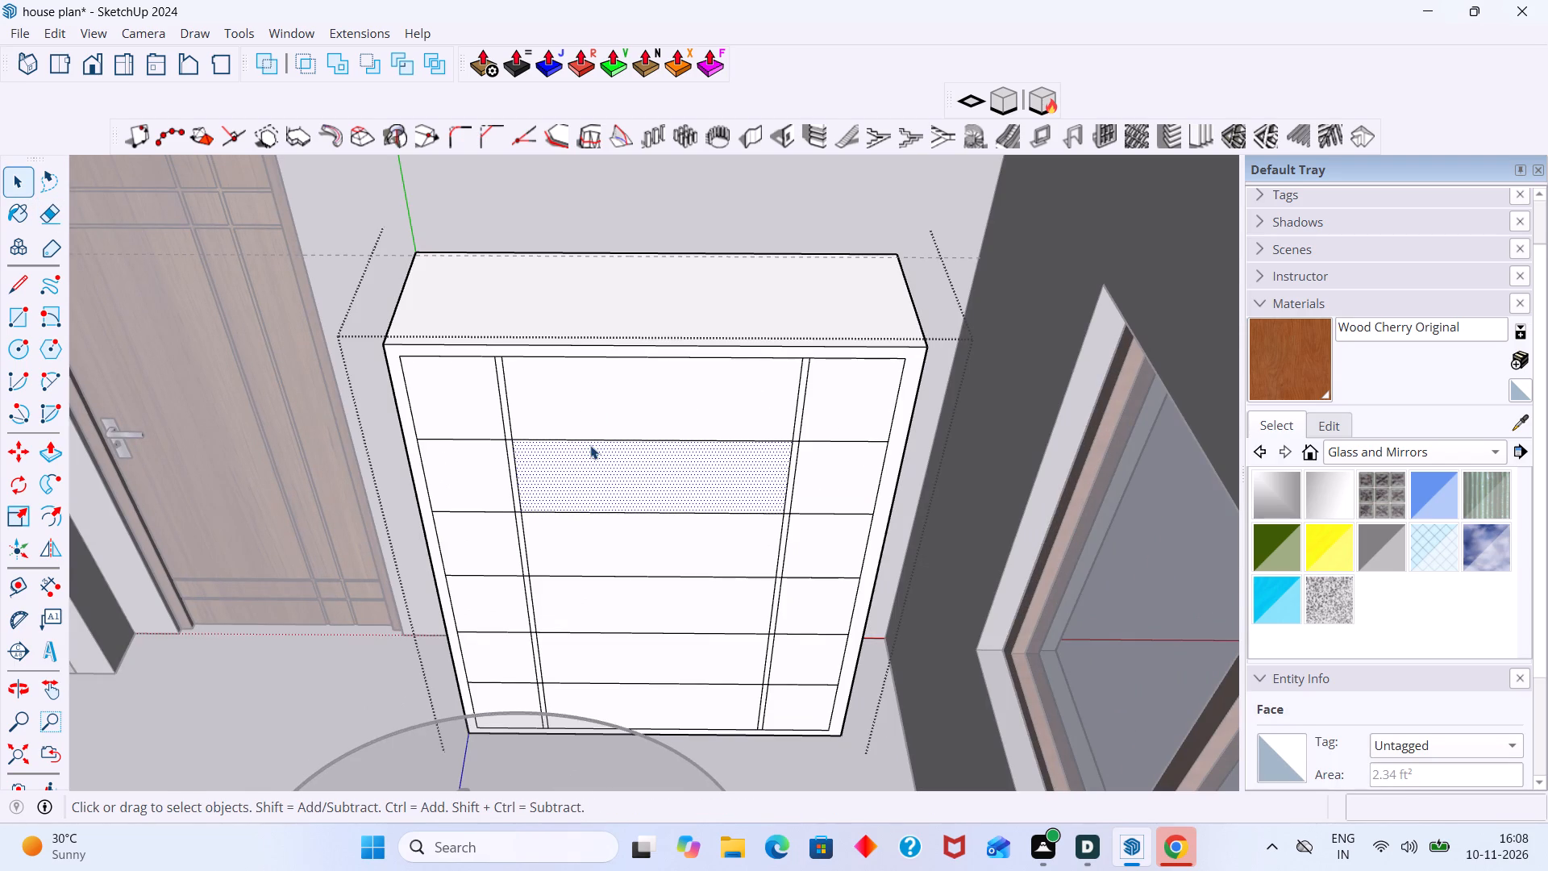
pyautogui.press('e')
pyautogui.moveTo(594, 416); pyautogui.dragTo(643, 687)
# Erase the lowest horizontal line in the left section, including its short piece inside the divider.
pyautogui.scroll(2, 814, 405)
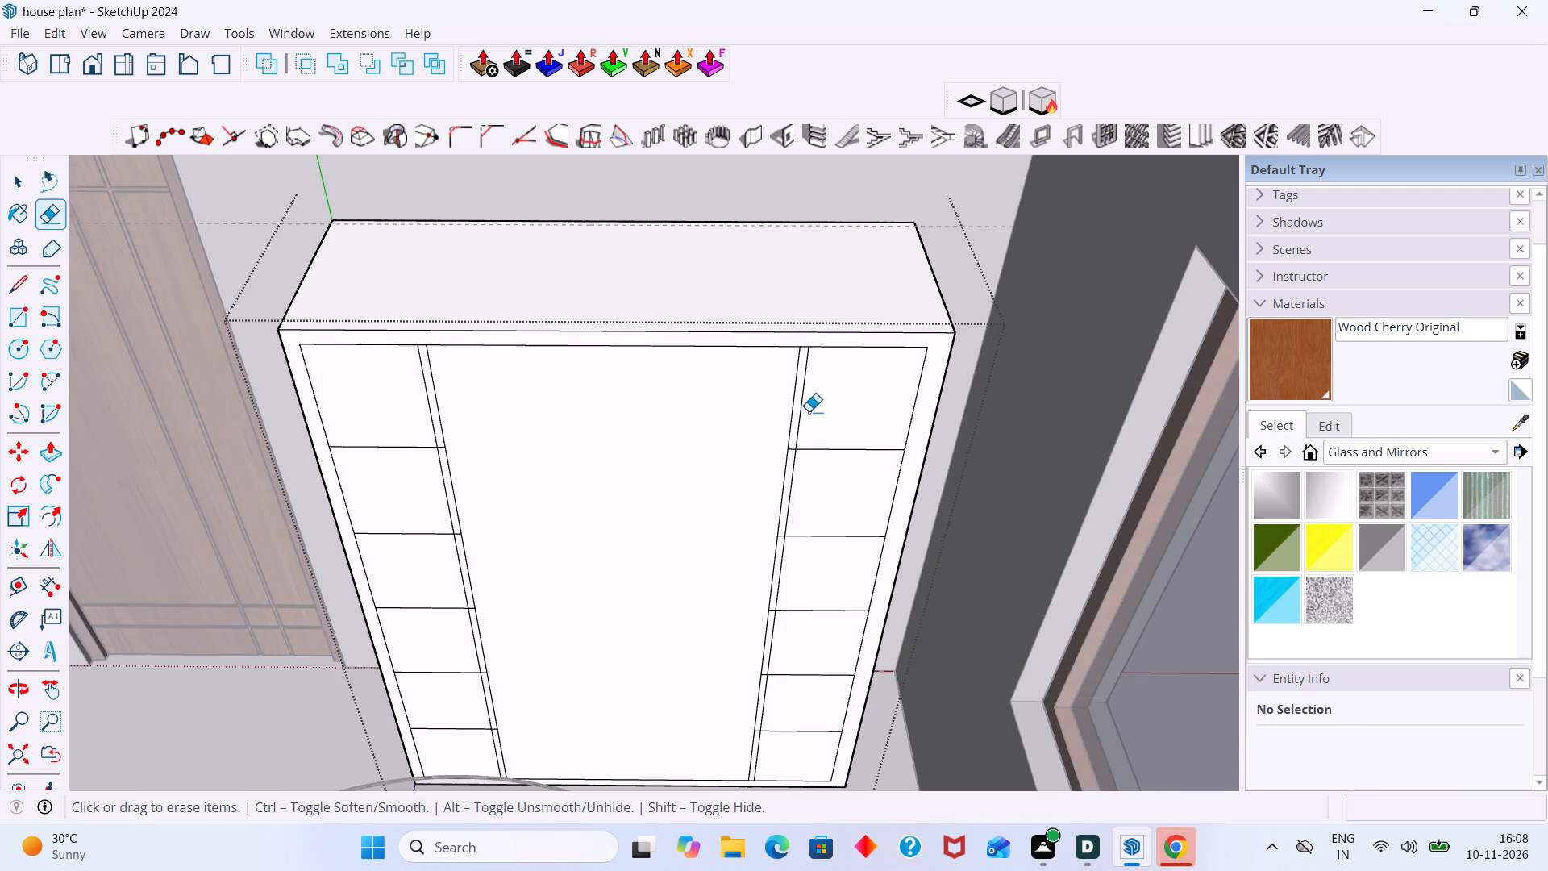
pyautogui.scroll(2, 809, 411)
pyautogui.scroll(-6, 804, 431)
pyautogui.moveTo(582, 607); pyautogui.dragTo(526, 612, button='middle')
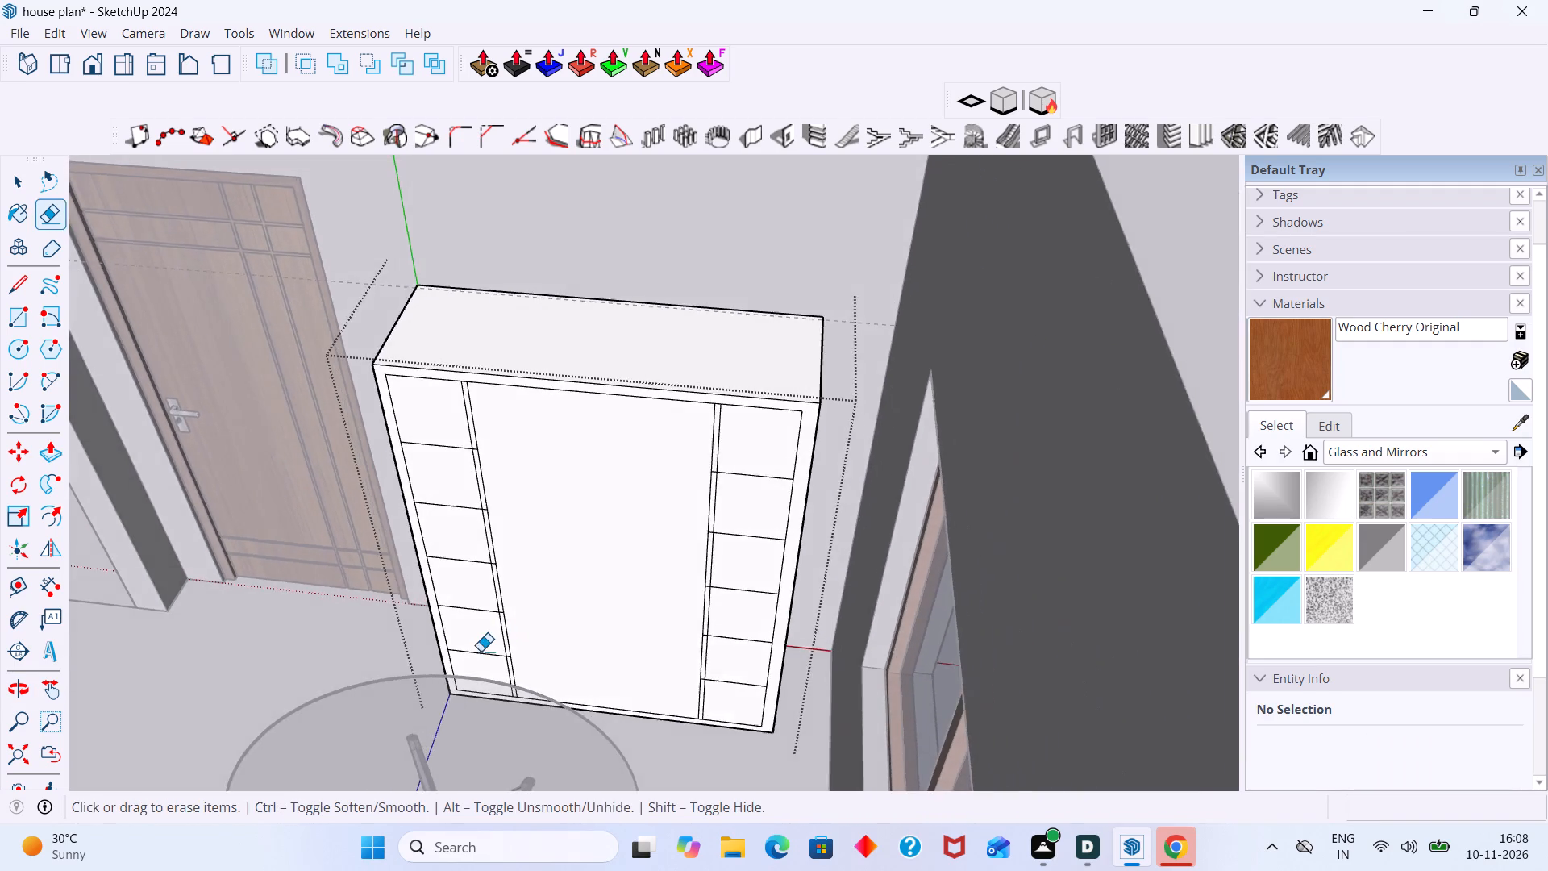
pyautogui.scroll(5, 481, 651)
pyautogui.click(492, 661)
pyautogui.click(492, 656)
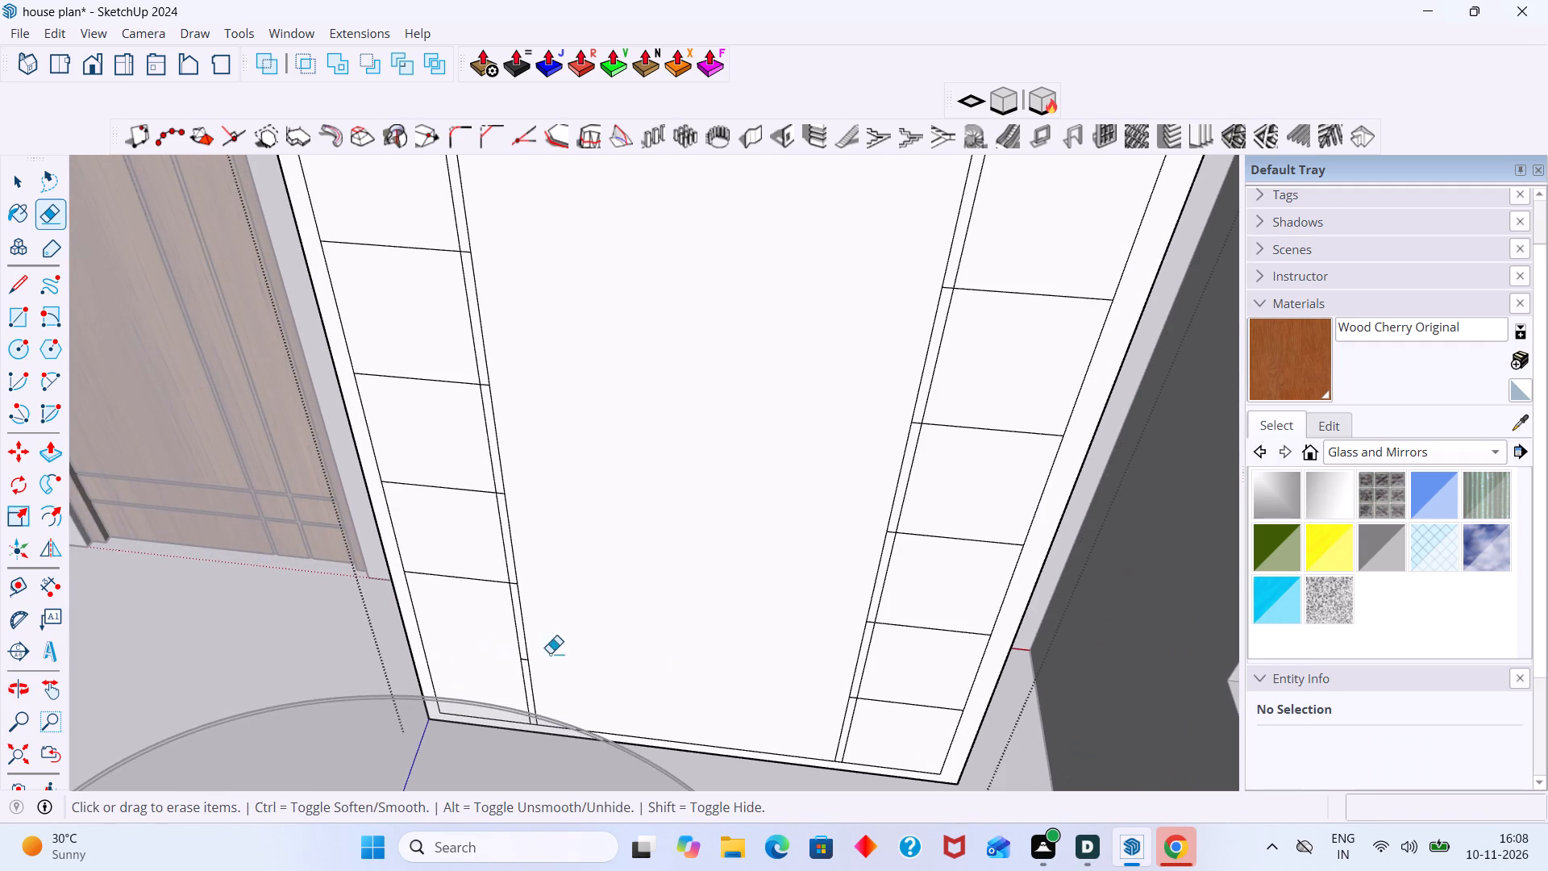
pyautogui.scroll(14, 561, 676)
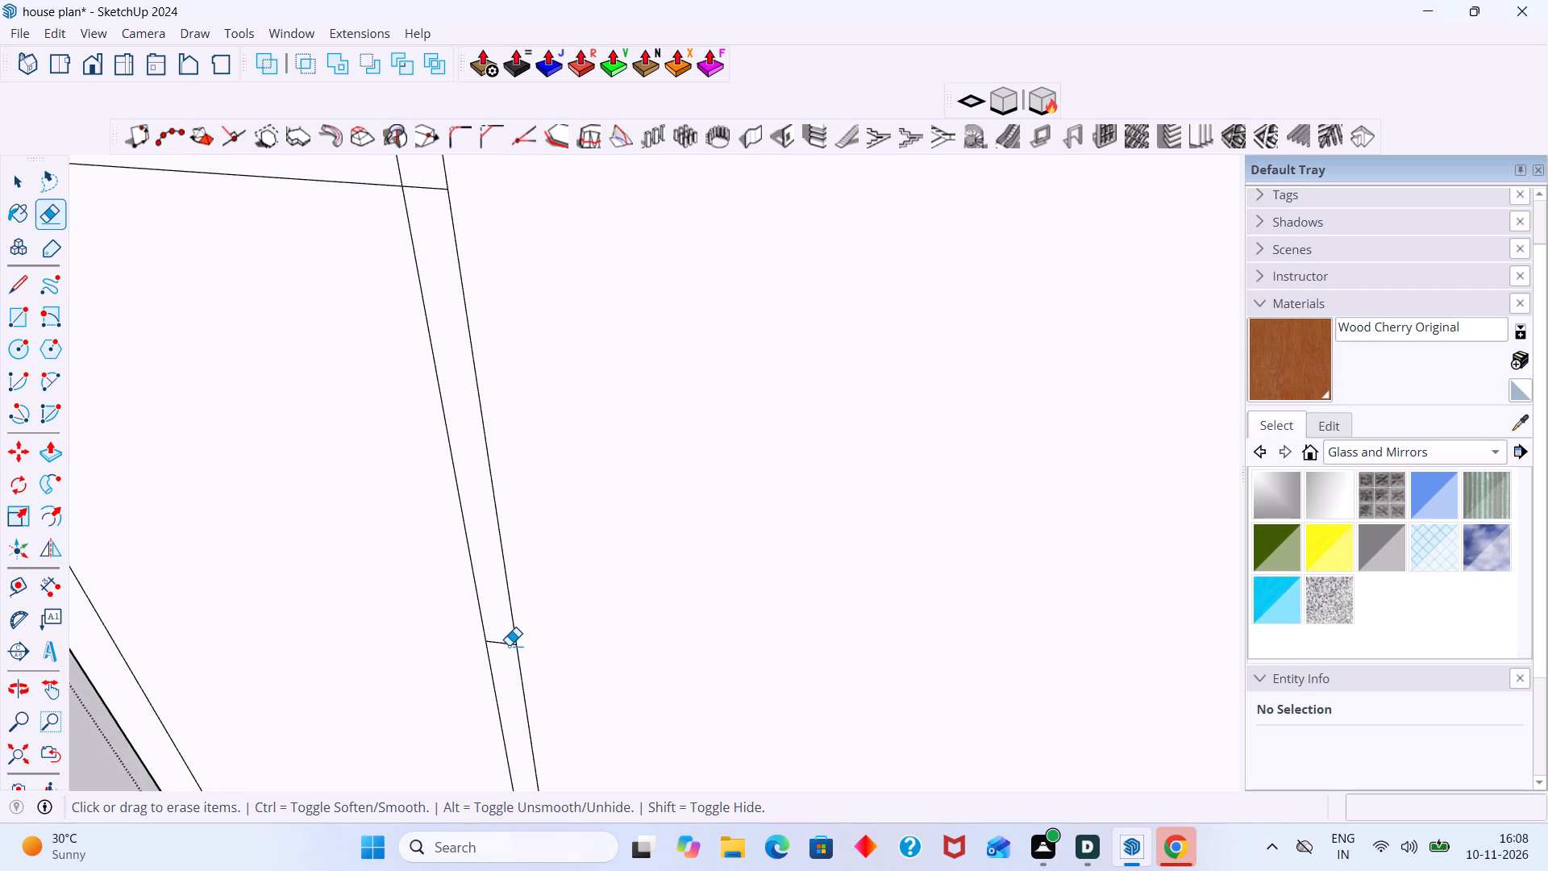
pyautogui.click(509, 644)
pyautogui.scroll(-11, 509, 644)
pyautogui.scroll(-2, 499, 573)
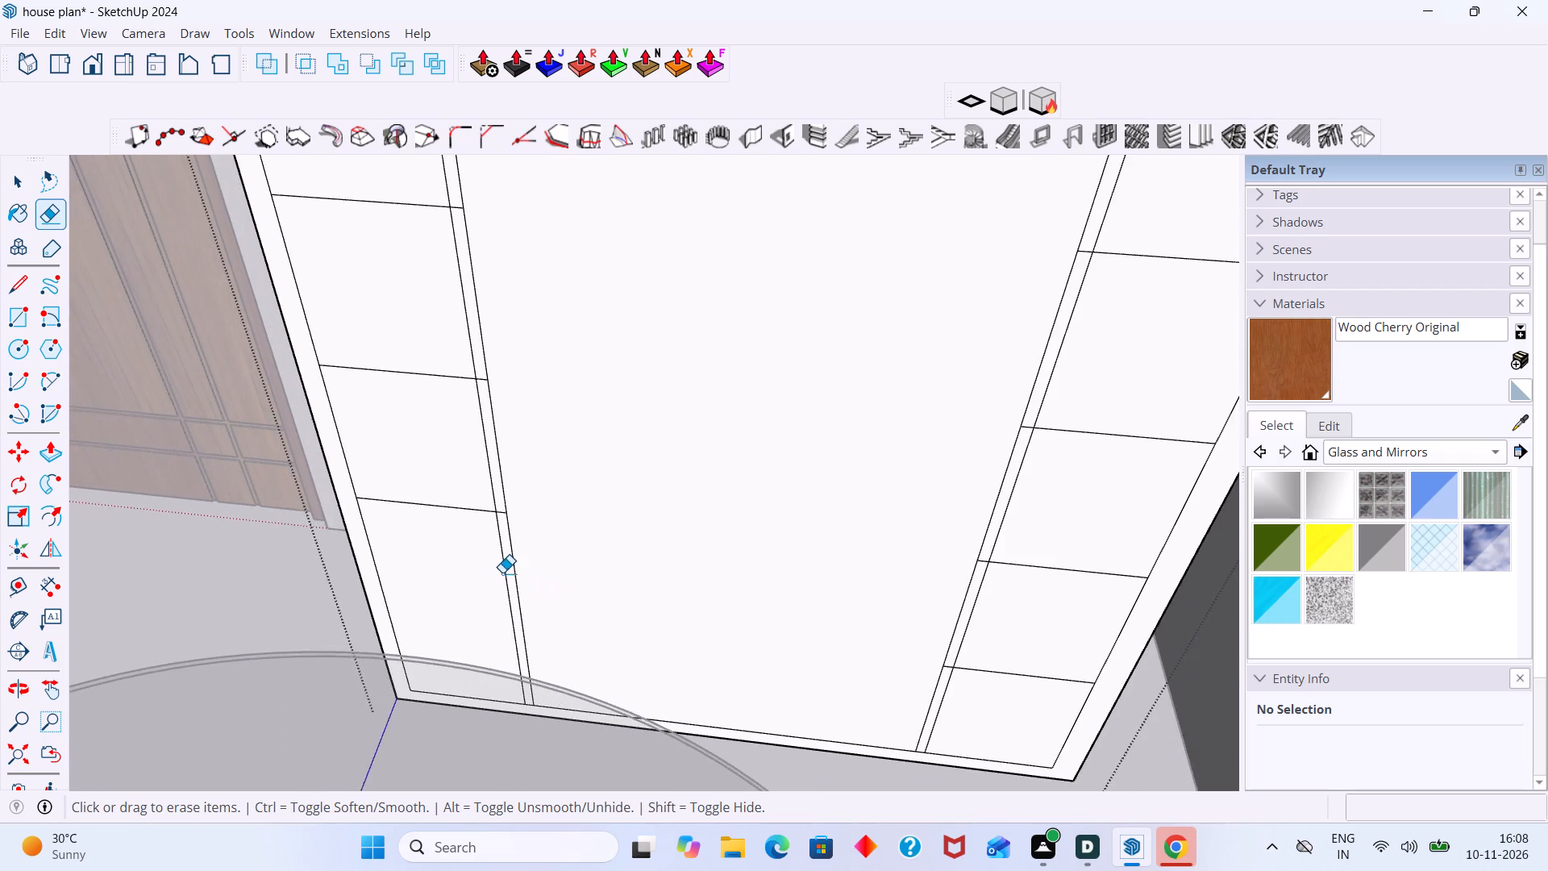
# Erase the lowest horizontal line in the right section, including its short piece inside the divider.
pyautogui.moveTo(503, 573); pyautogui.dragTo(323, 554, button='middle')
pyautogui.scroll(3, 757, 698)
pyautogui.click(811, 637)
pyautogui.scroll(6, 784, 642)
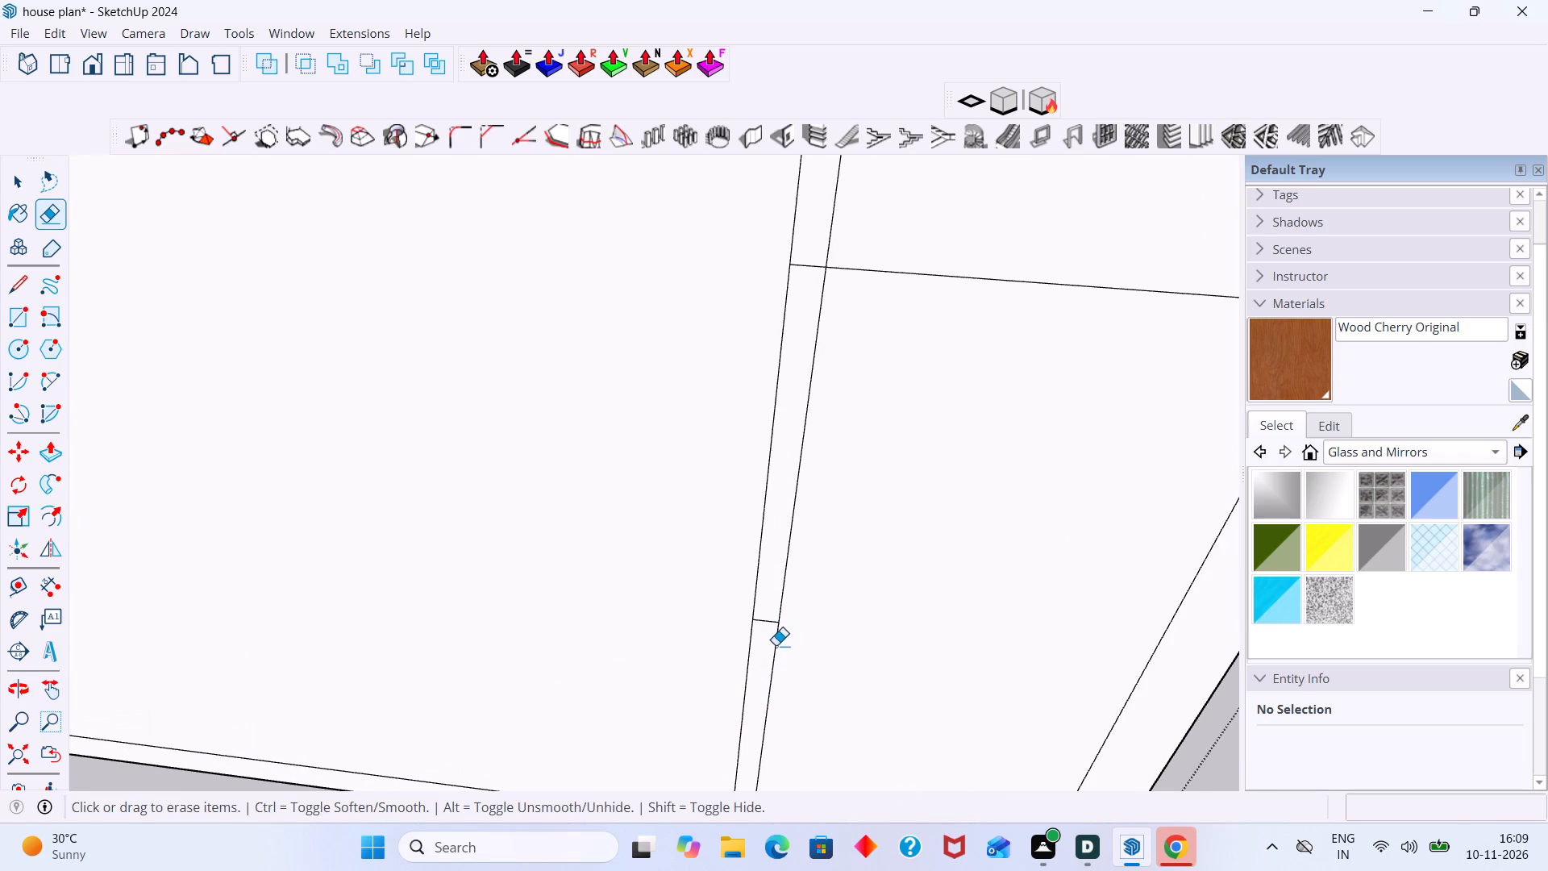
pyautogui.click(765, 624)
pyautogui.scroll(-1, 765, 618)
pyautogui.click(764, 618)
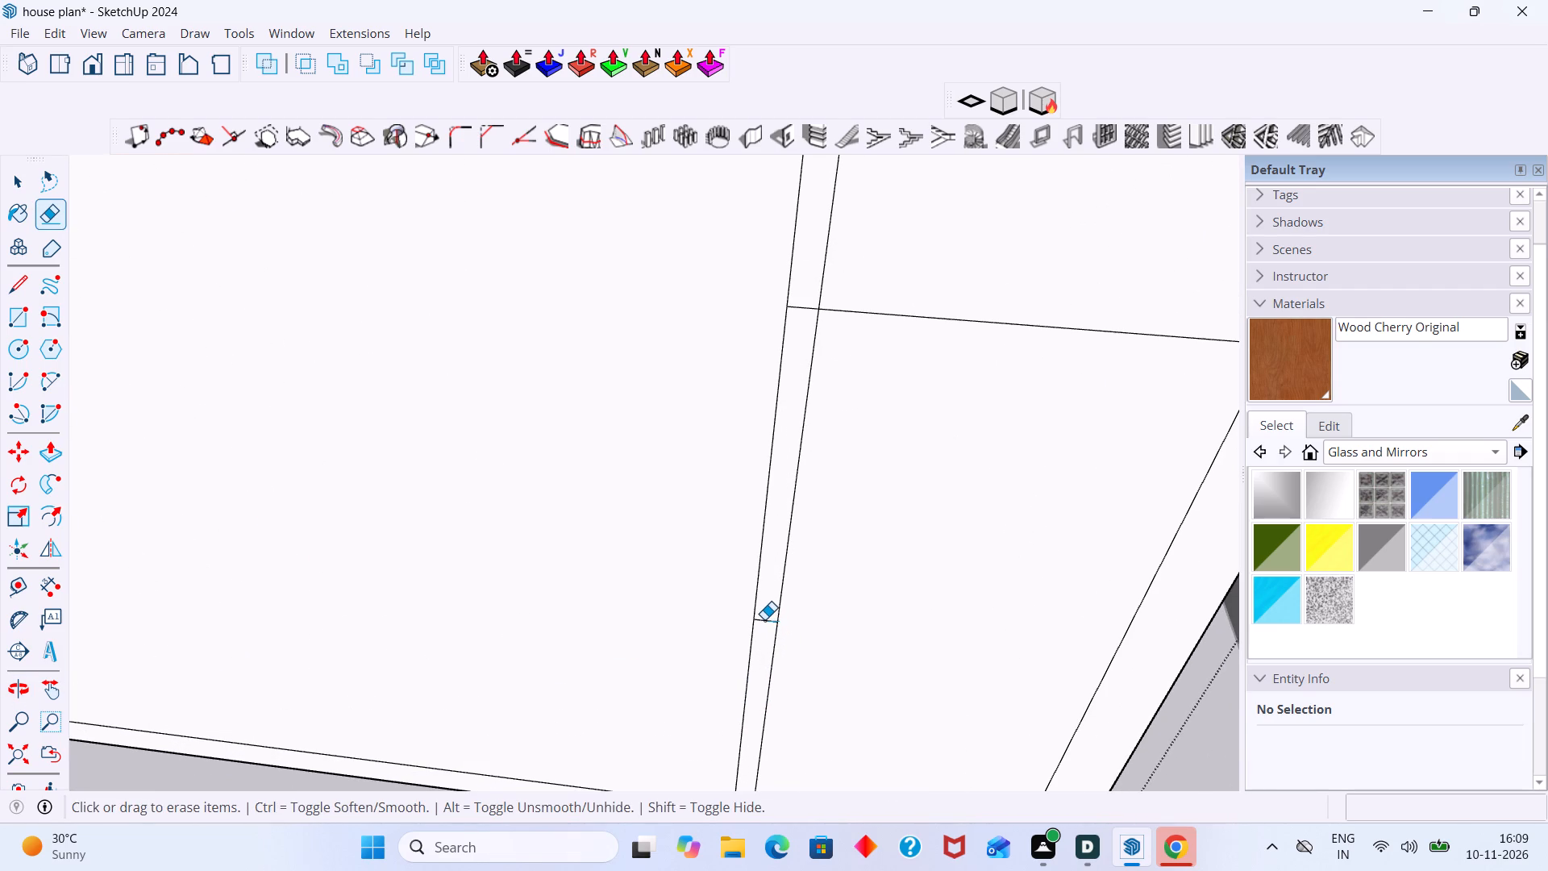
pyautogui.click(764, 619)
pyautogui.scroll(2, 764, 619)
pyautogui.scroll(-20, 763, 615)
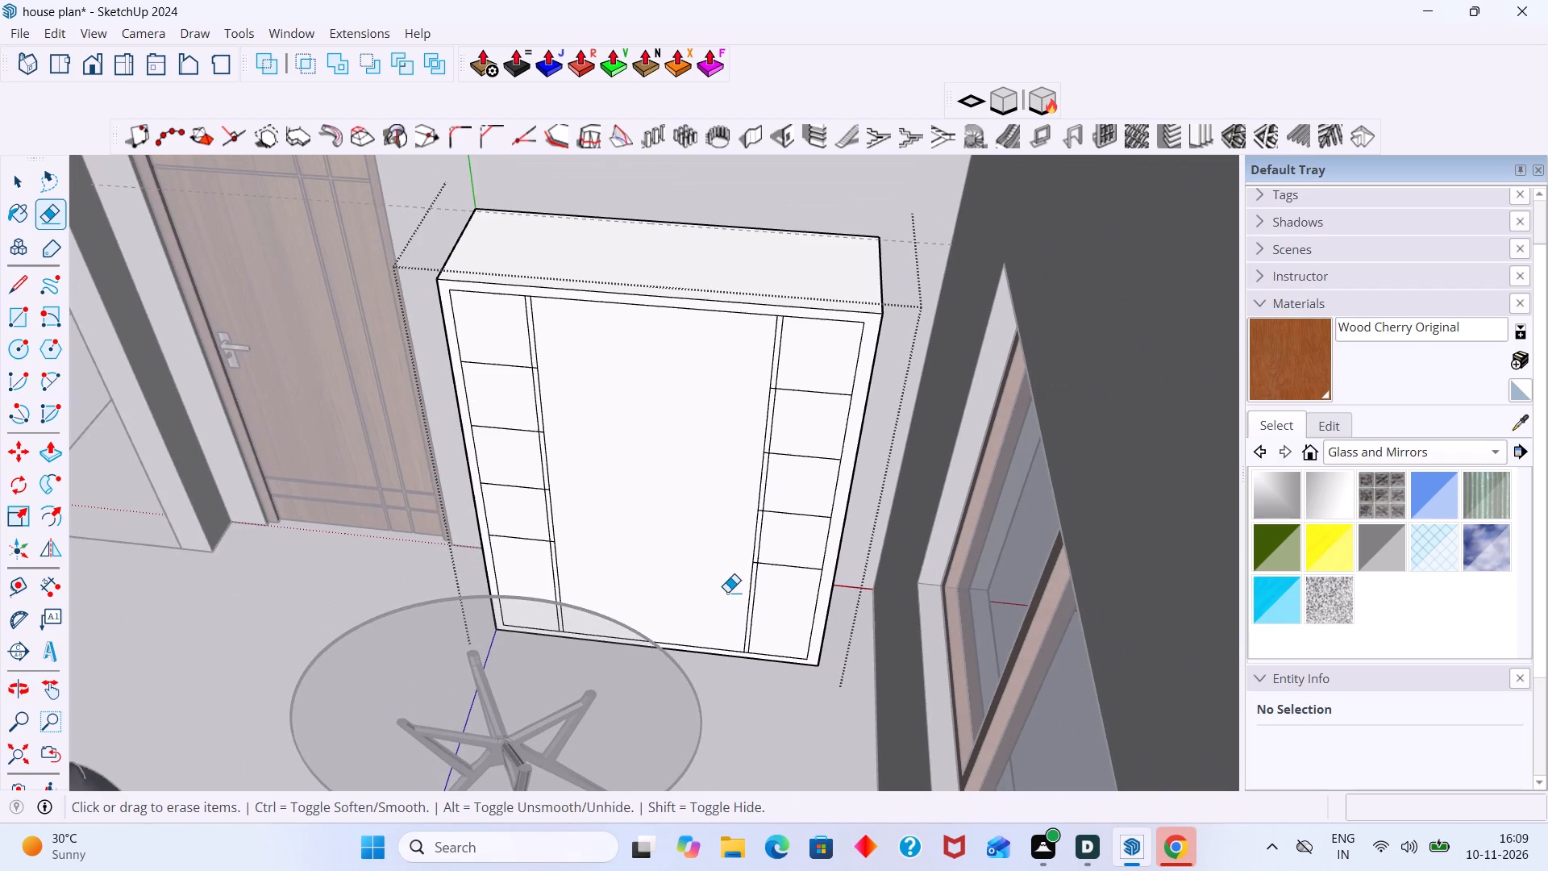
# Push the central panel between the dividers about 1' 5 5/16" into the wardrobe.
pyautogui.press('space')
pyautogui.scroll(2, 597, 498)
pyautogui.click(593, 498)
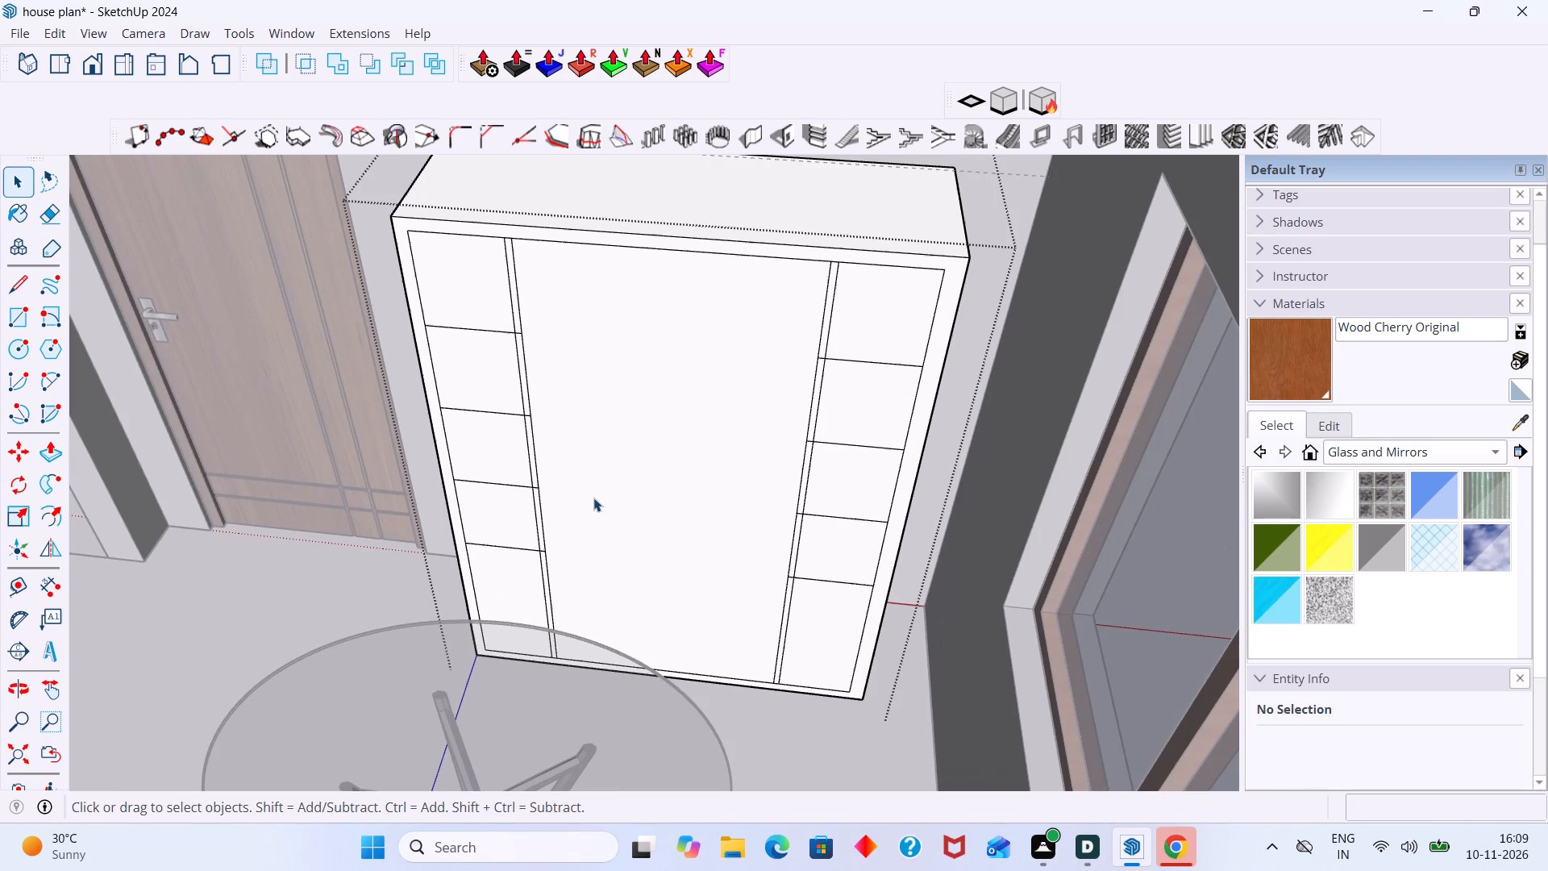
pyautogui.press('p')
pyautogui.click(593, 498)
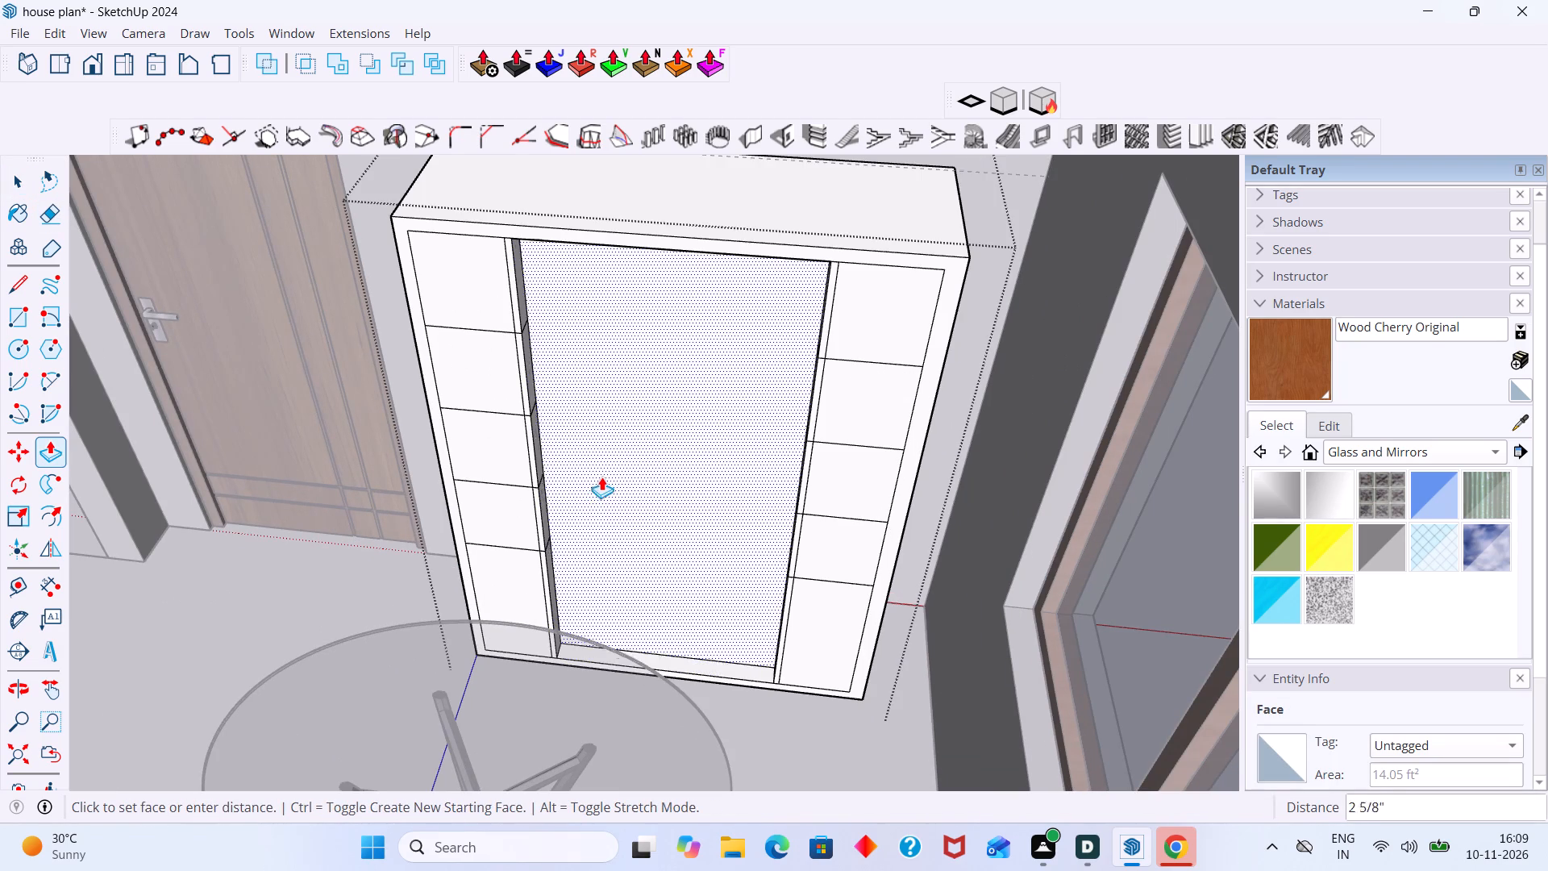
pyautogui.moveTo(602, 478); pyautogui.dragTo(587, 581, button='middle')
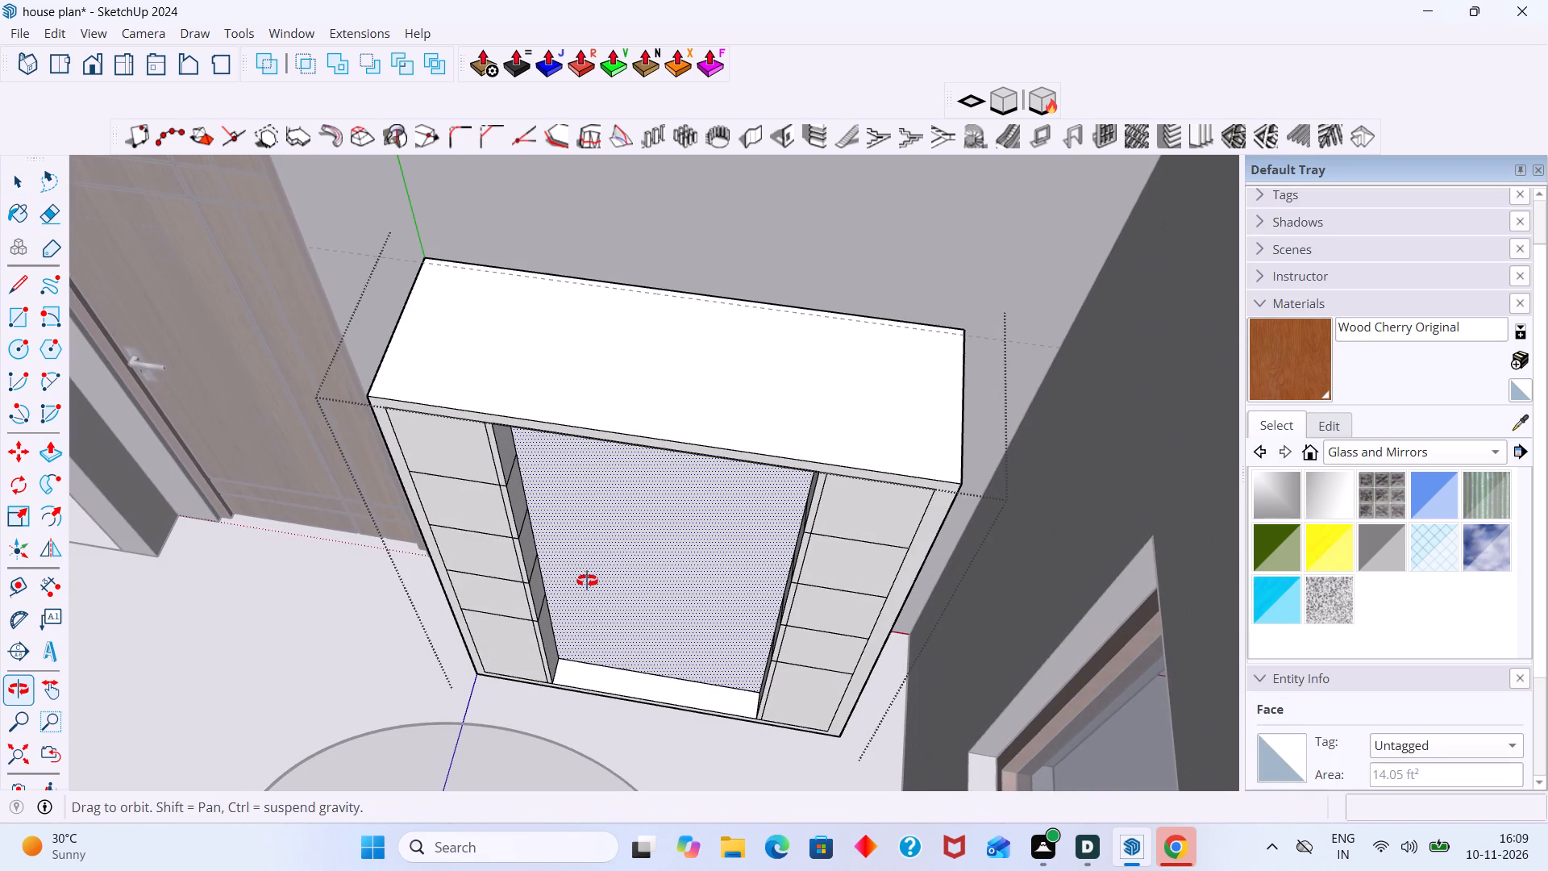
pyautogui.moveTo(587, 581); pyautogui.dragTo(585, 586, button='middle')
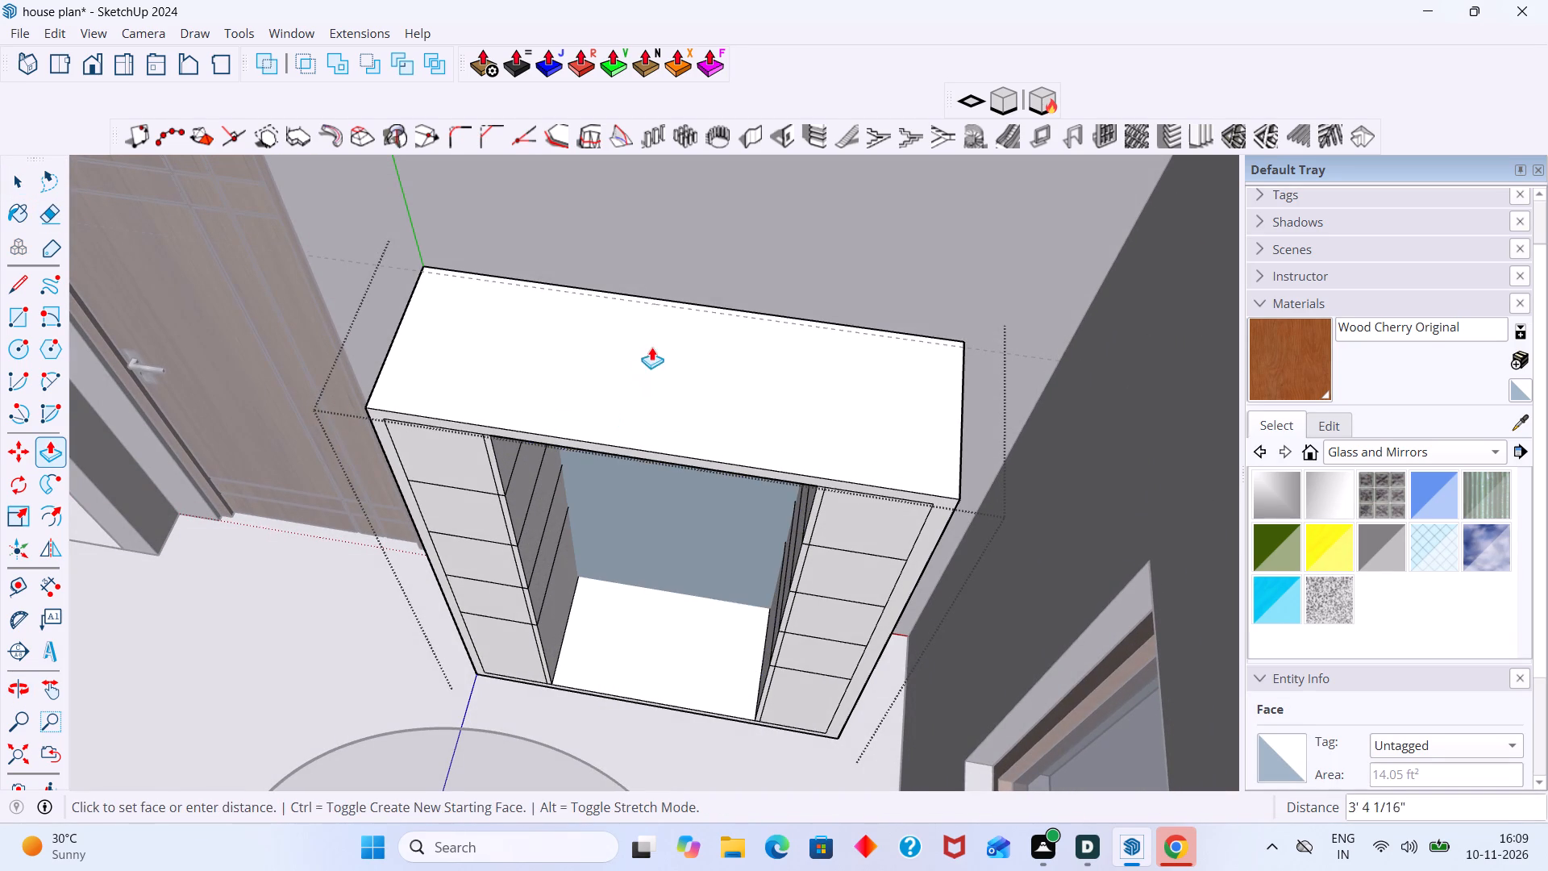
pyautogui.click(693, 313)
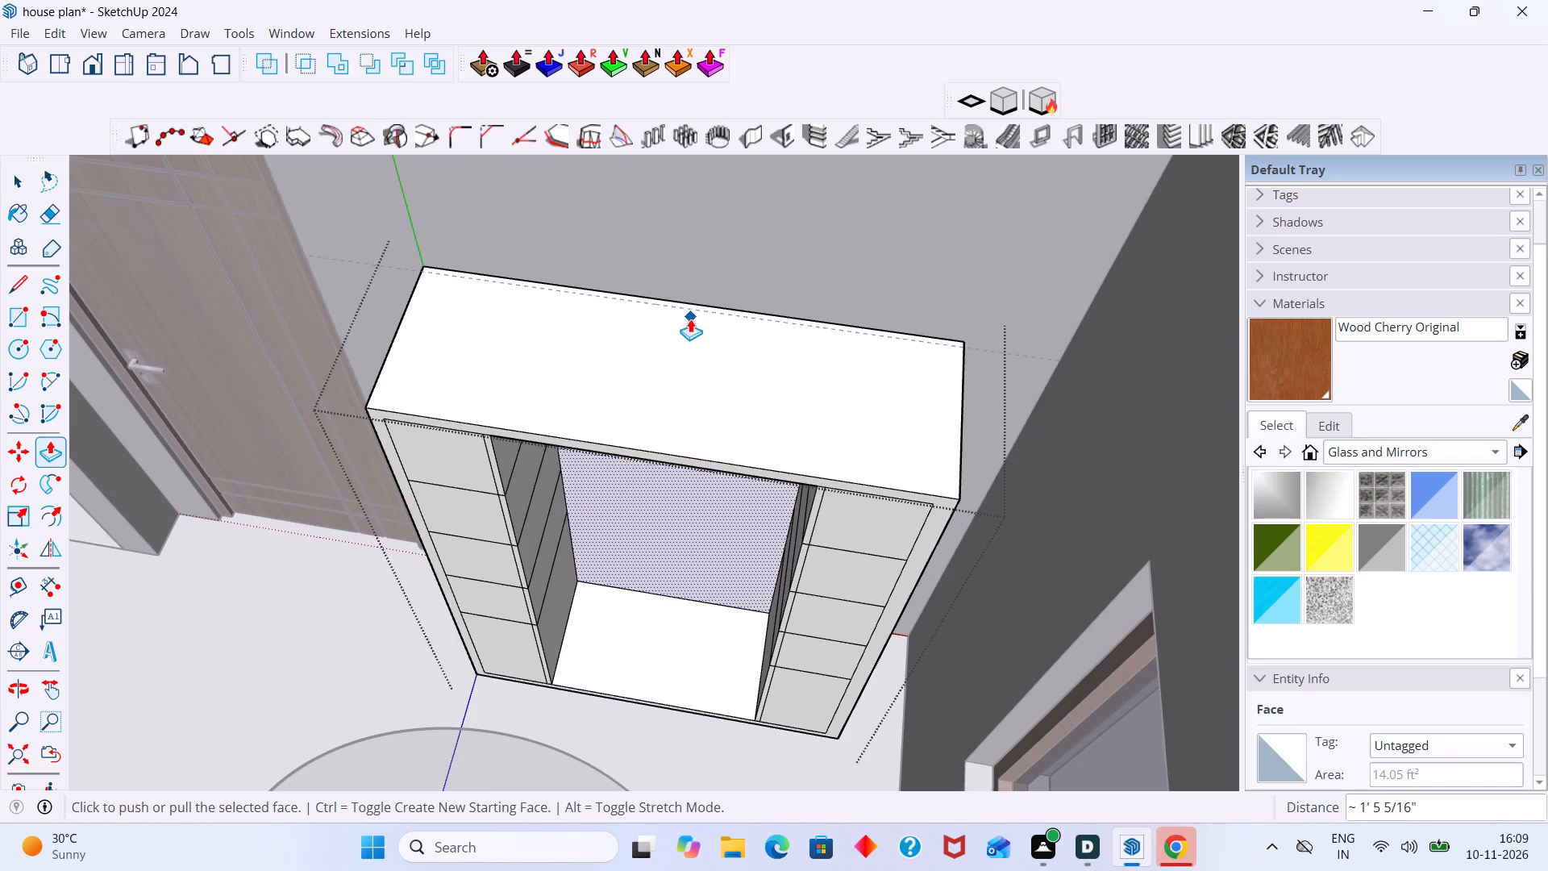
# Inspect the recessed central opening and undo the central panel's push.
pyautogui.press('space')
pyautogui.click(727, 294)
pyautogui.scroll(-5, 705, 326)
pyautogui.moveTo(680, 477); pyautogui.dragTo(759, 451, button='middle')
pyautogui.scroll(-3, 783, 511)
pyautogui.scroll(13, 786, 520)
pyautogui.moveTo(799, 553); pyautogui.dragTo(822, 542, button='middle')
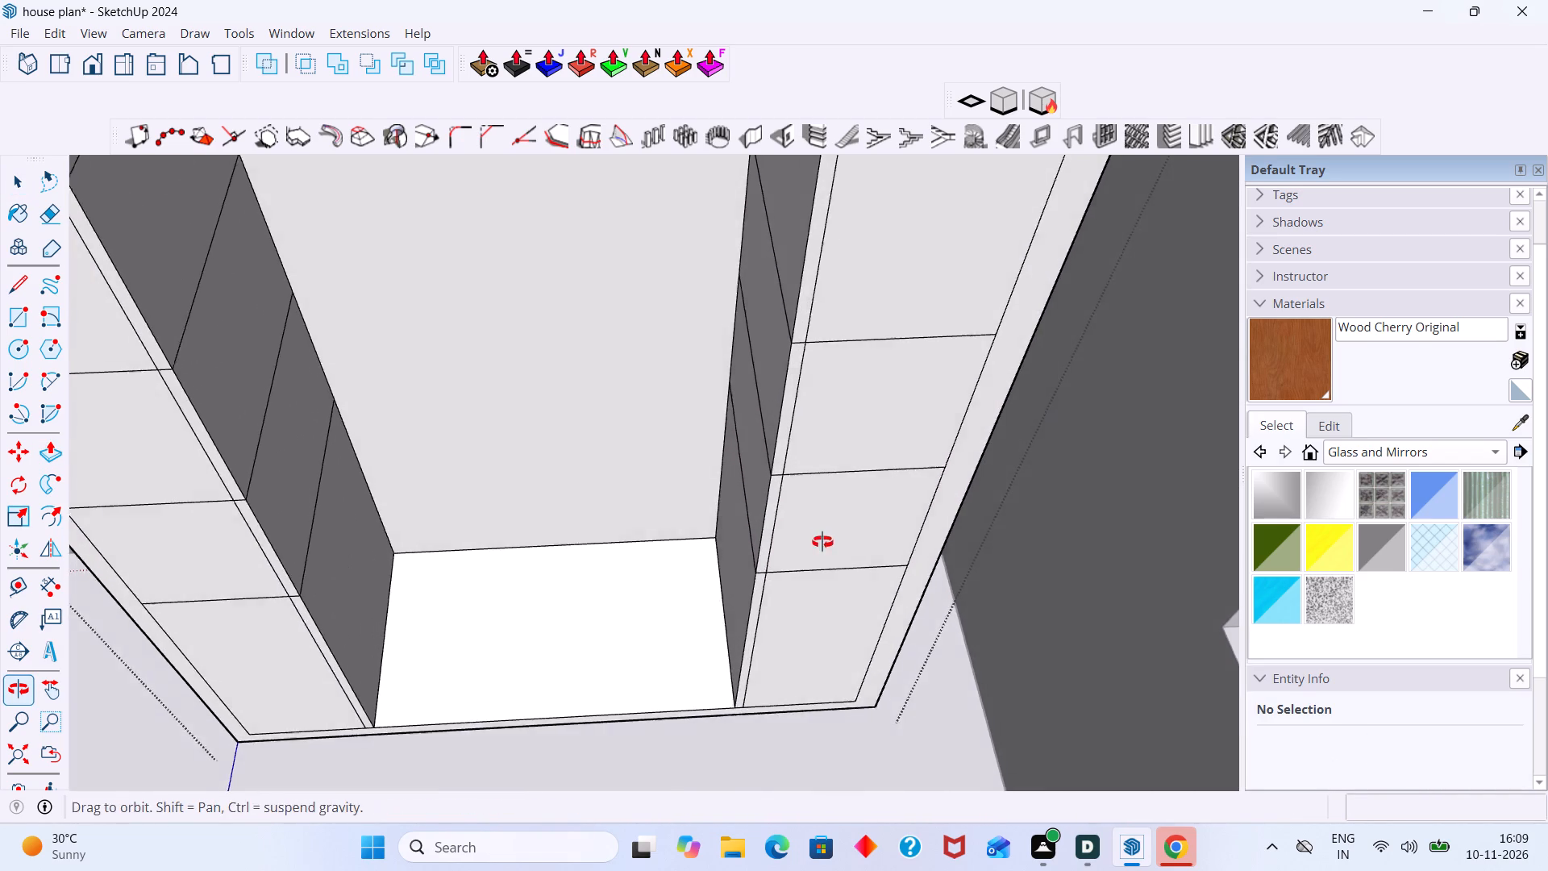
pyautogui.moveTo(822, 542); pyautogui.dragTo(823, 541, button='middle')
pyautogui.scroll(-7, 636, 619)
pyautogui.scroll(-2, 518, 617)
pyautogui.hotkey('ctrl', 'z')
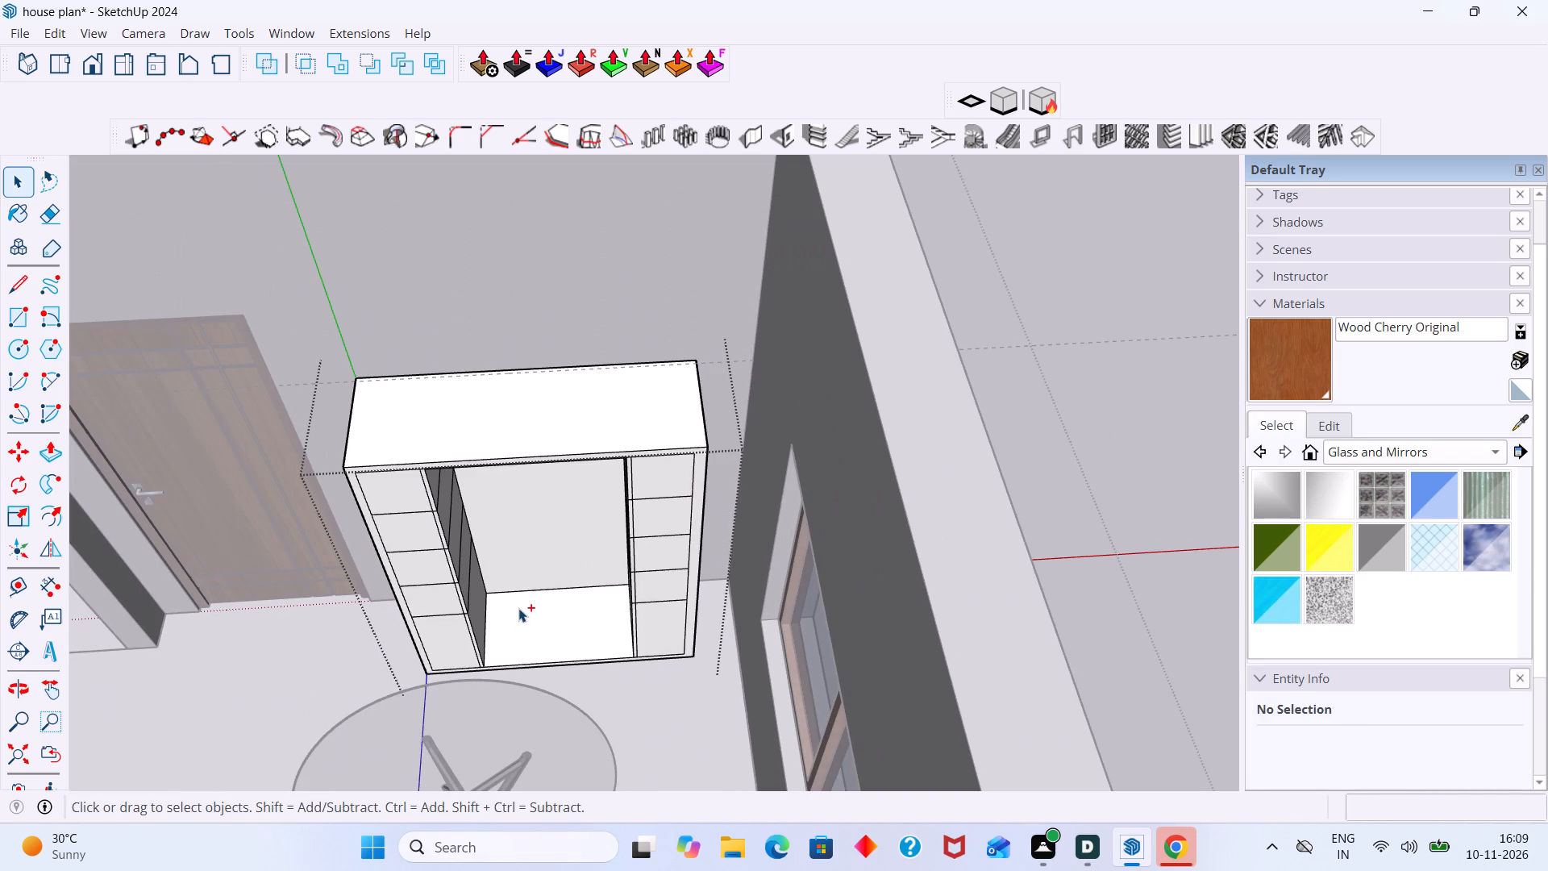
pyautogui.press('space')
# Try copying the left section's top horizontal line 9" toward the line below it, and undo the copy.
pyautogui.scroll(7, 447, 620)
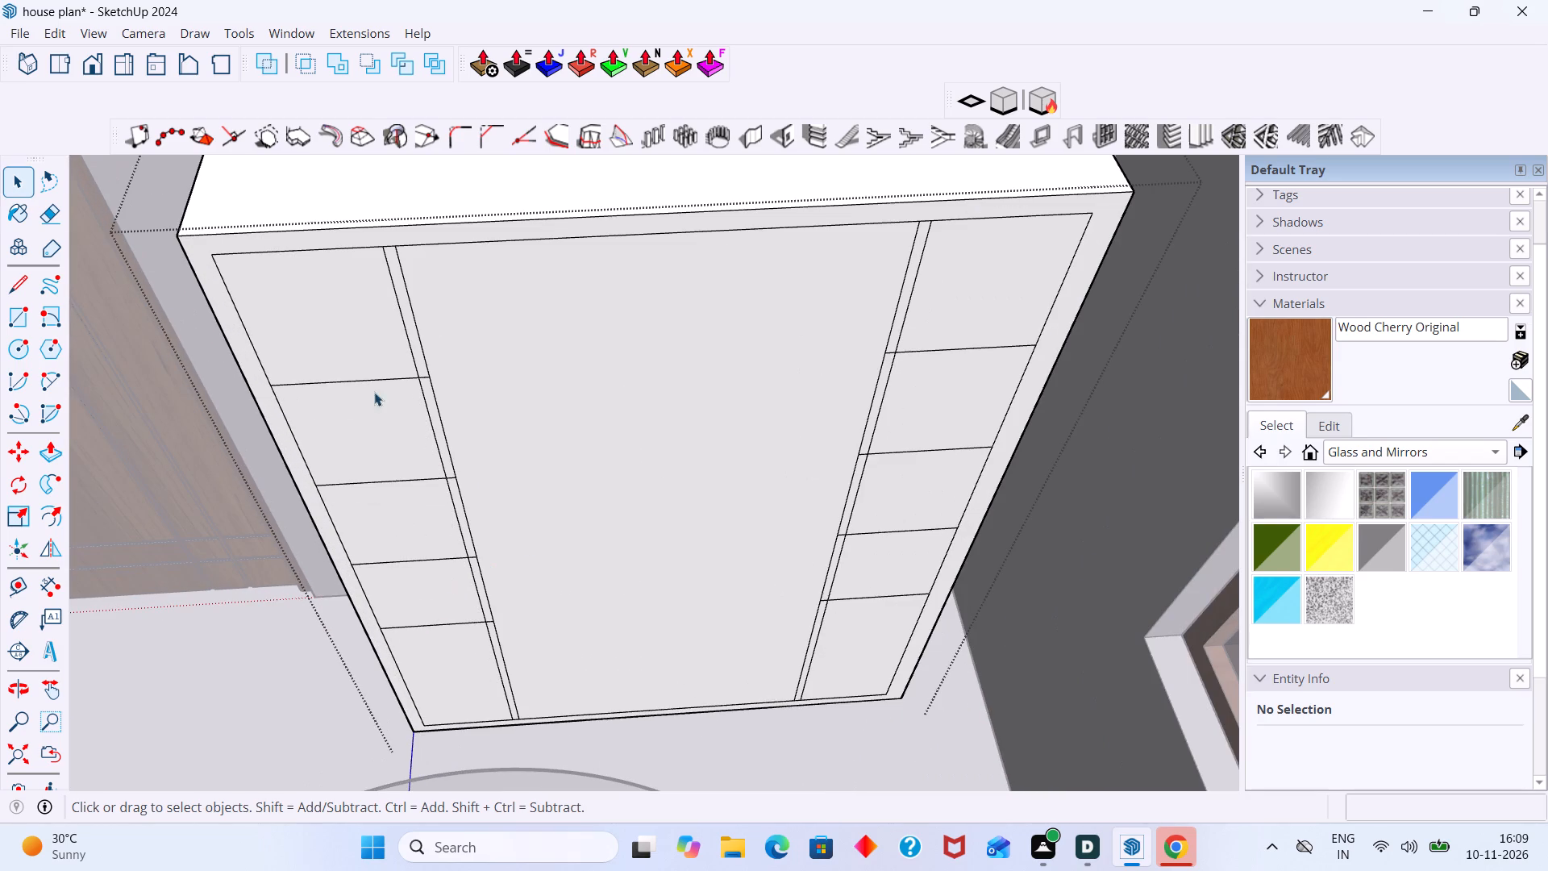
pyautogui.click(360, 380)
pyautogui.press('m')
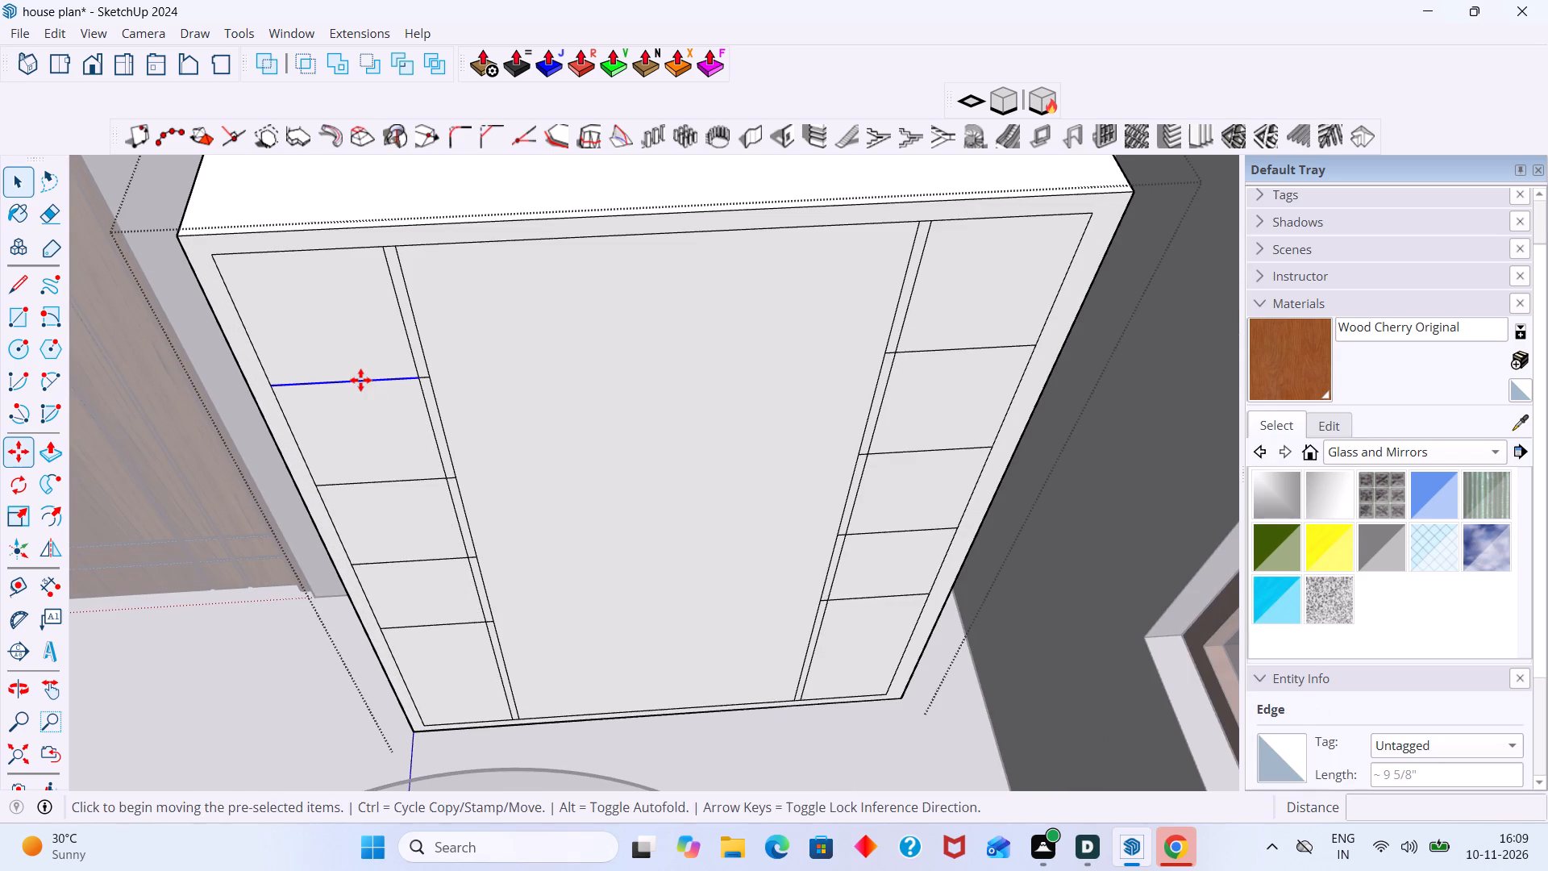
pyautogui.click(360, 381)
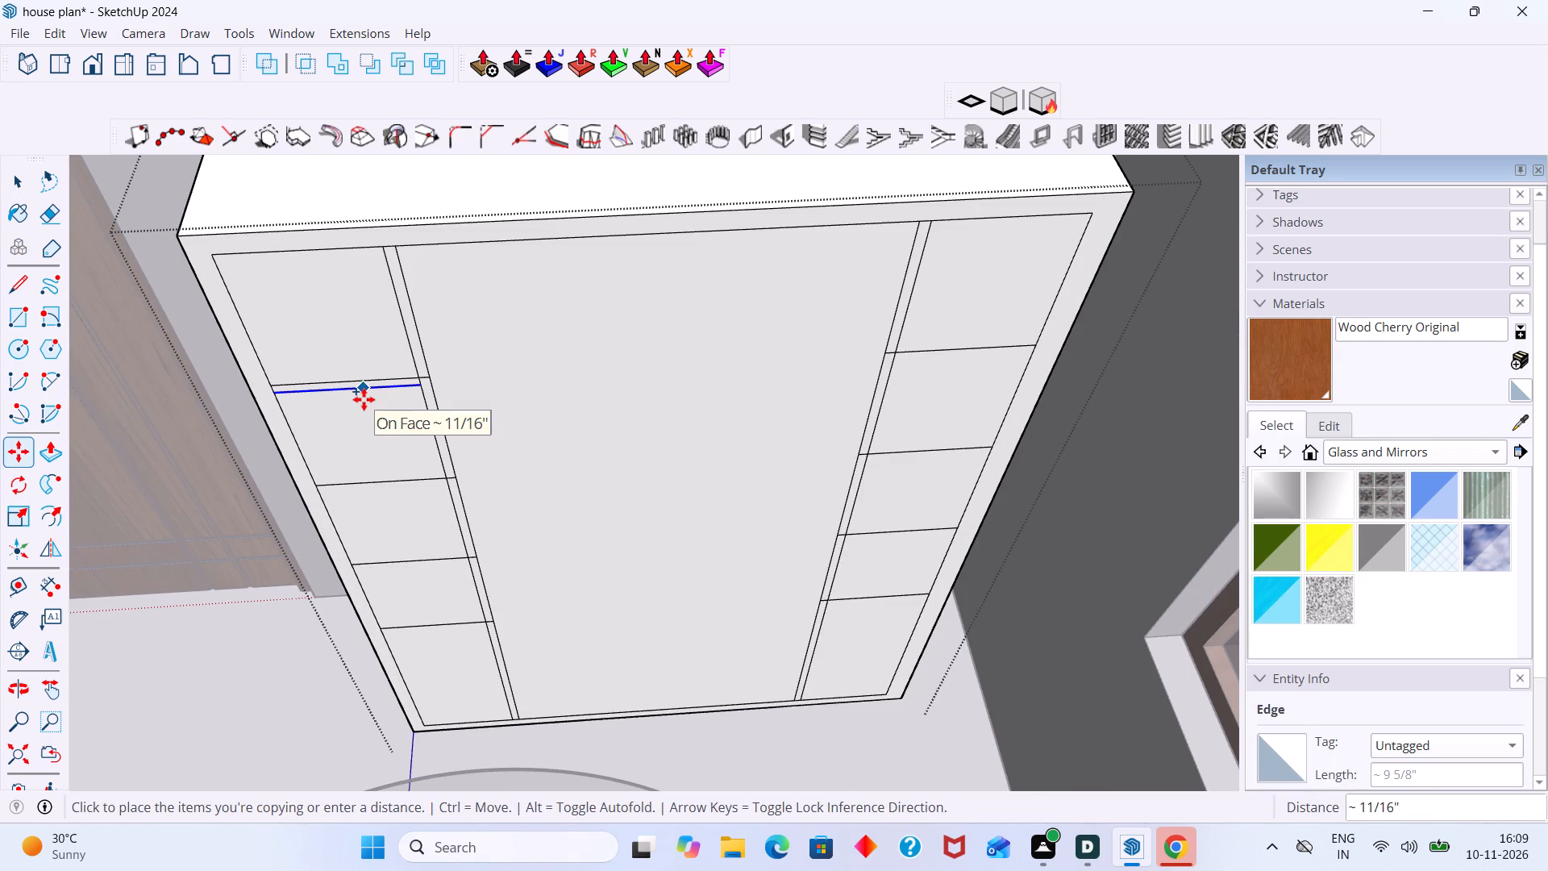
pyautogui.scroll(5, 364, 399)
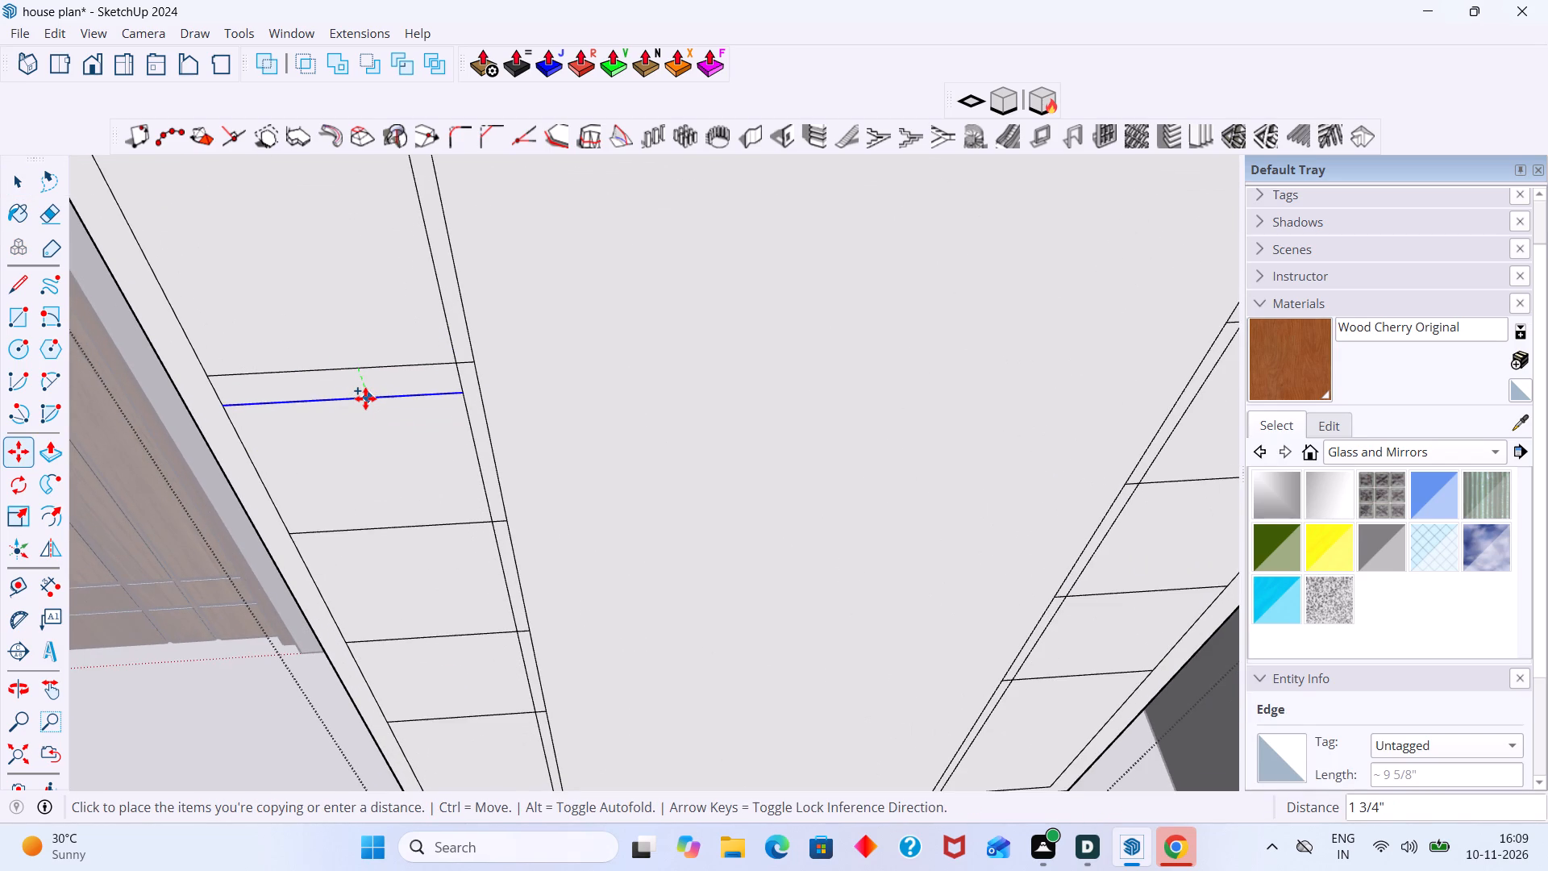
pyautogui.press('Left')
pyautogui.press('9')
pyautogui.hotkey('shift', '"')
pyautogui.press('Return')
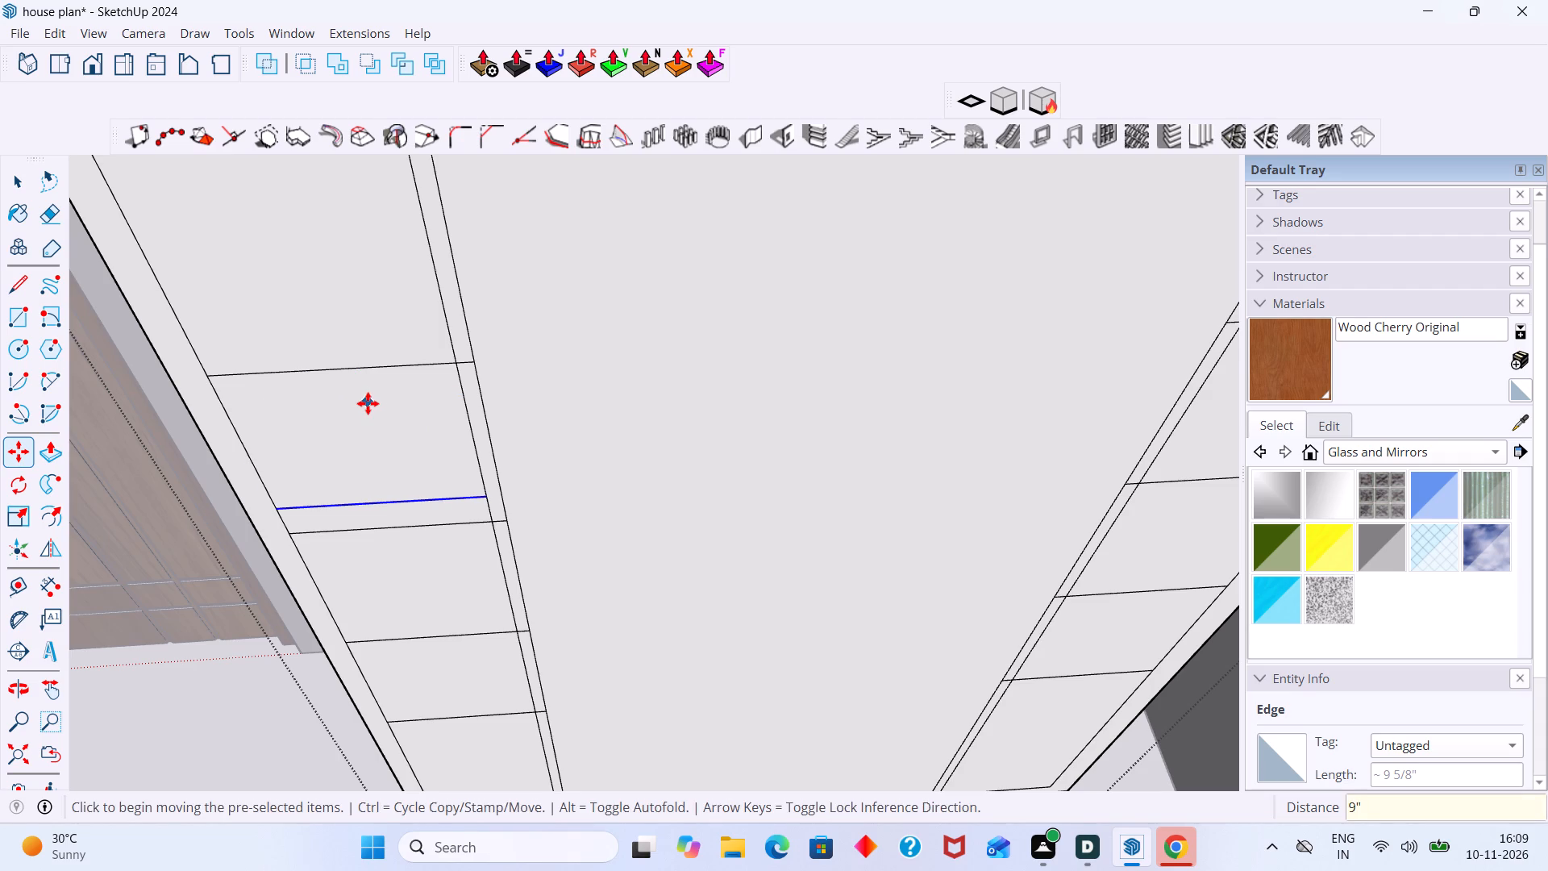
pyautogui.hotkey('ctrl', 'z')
# Copy the left section's top horizontal line 9 mm downward on the wardrobe front.
pyautogui.press('space')
pyautogui.click(377, 369)
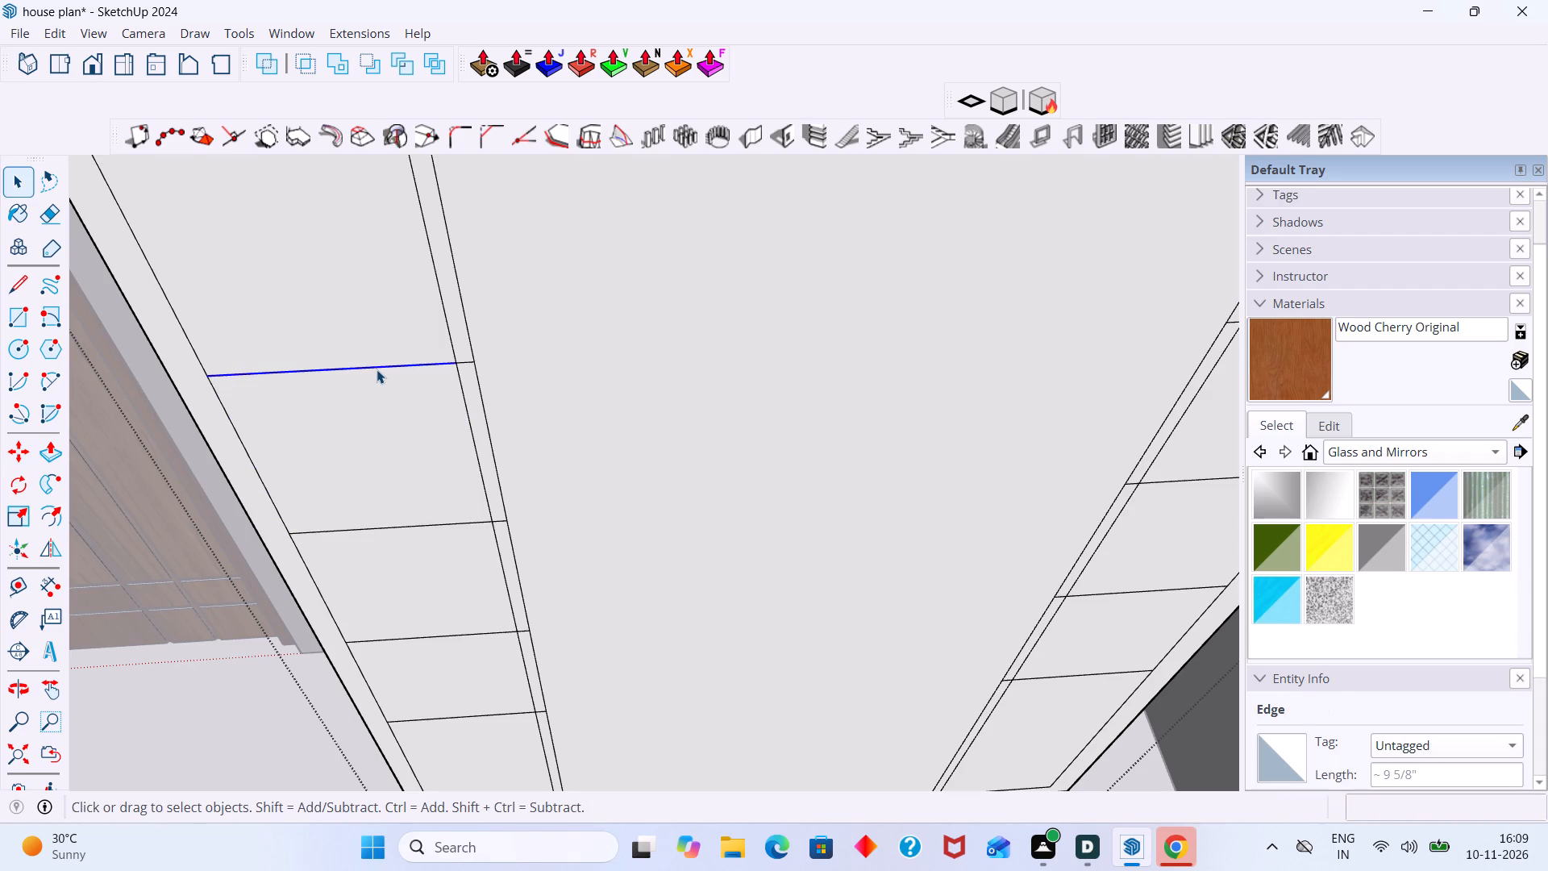
pyautogui.press('9')
pyautogui.click(377, 369)
pyautogui.press('m')
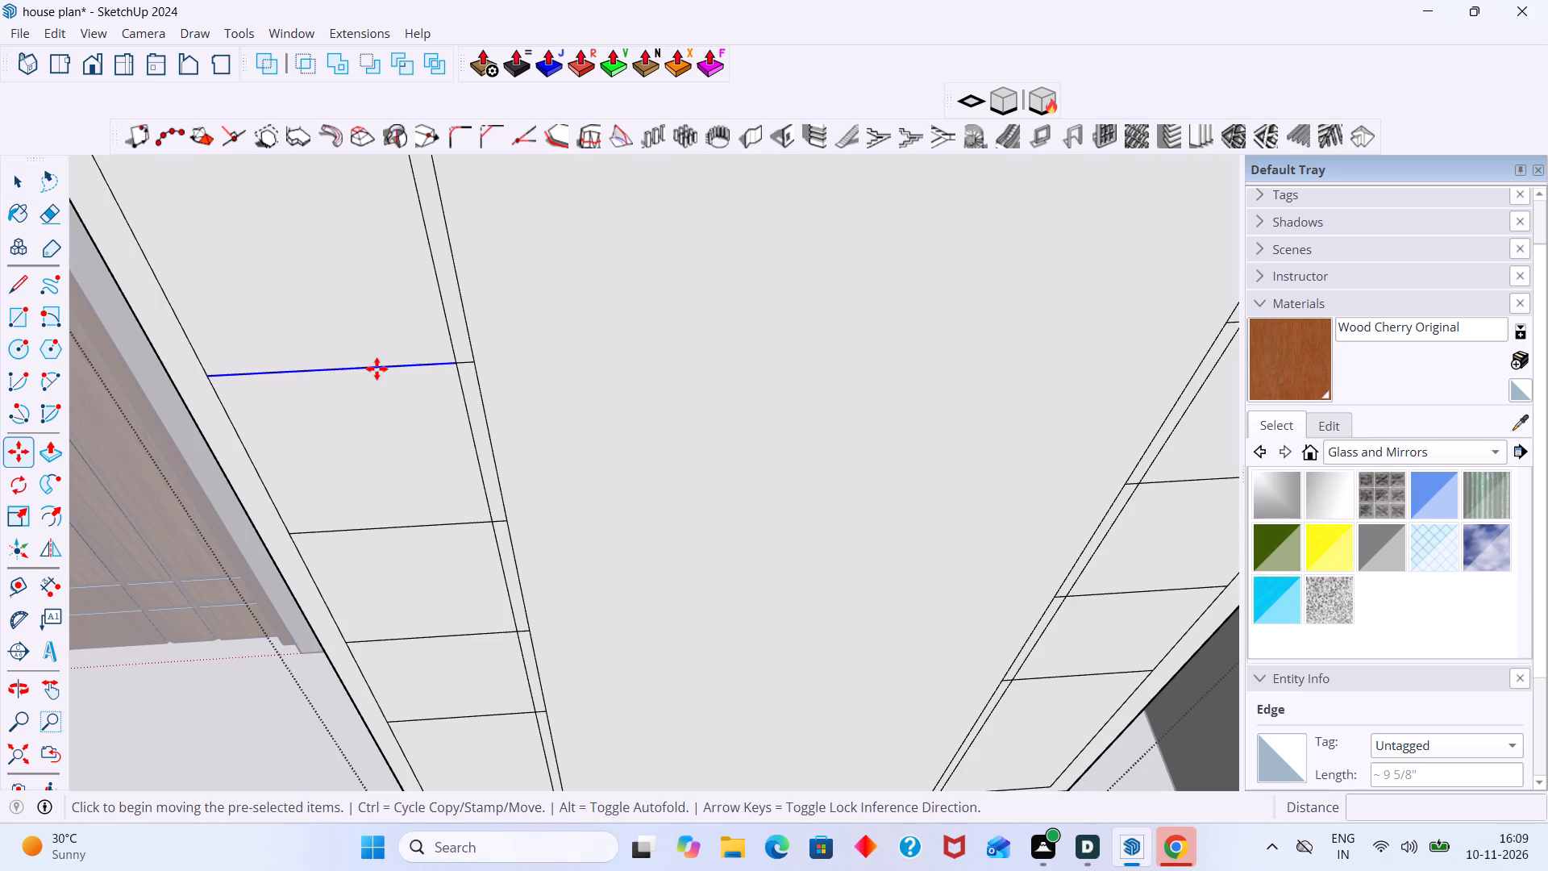
pyautogui.click(377, 369)
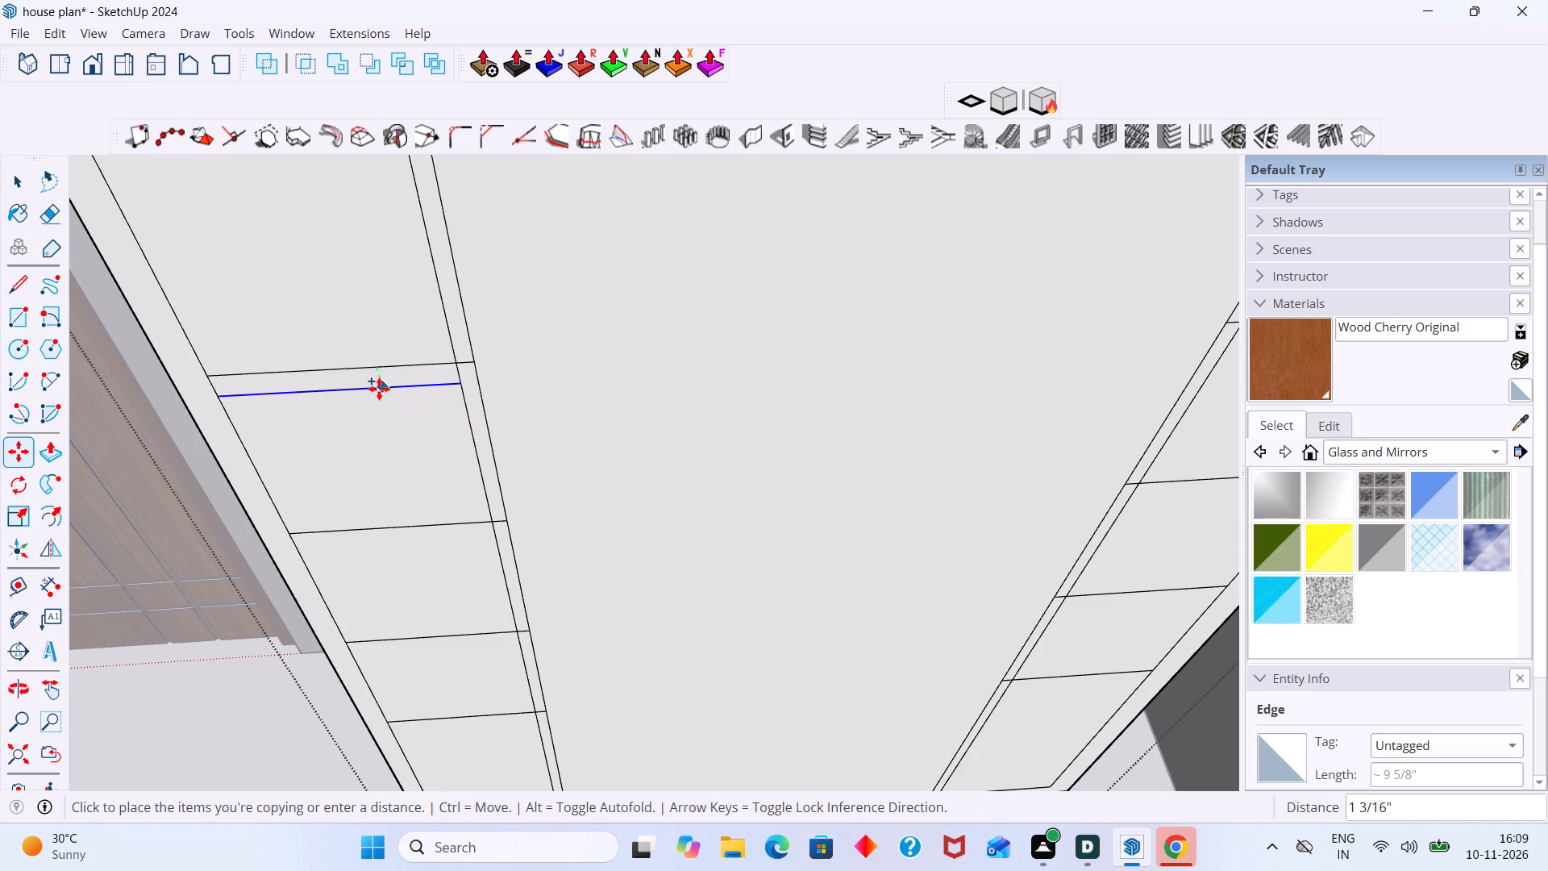
pyautogui.press('9')
pyautogui.write('mm')
pyautogui.press('Return')
pyautogui.scroll(5, 379, 389)
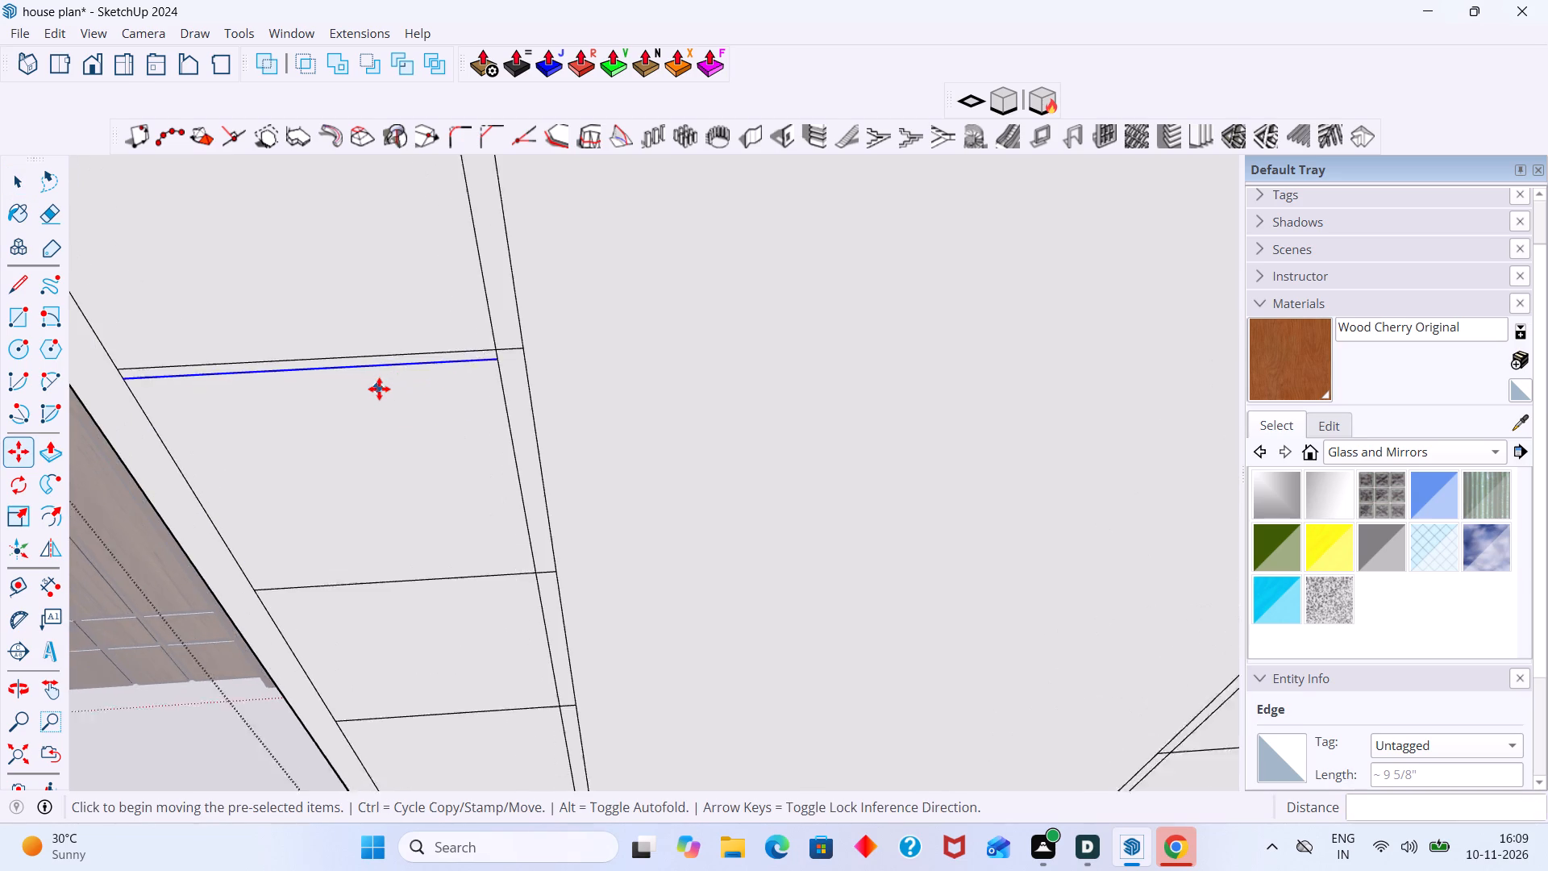
# Copy the new lower line 18 mm upward, past the original top horizontal line of the left section.
pyautogui.click(393, 365)
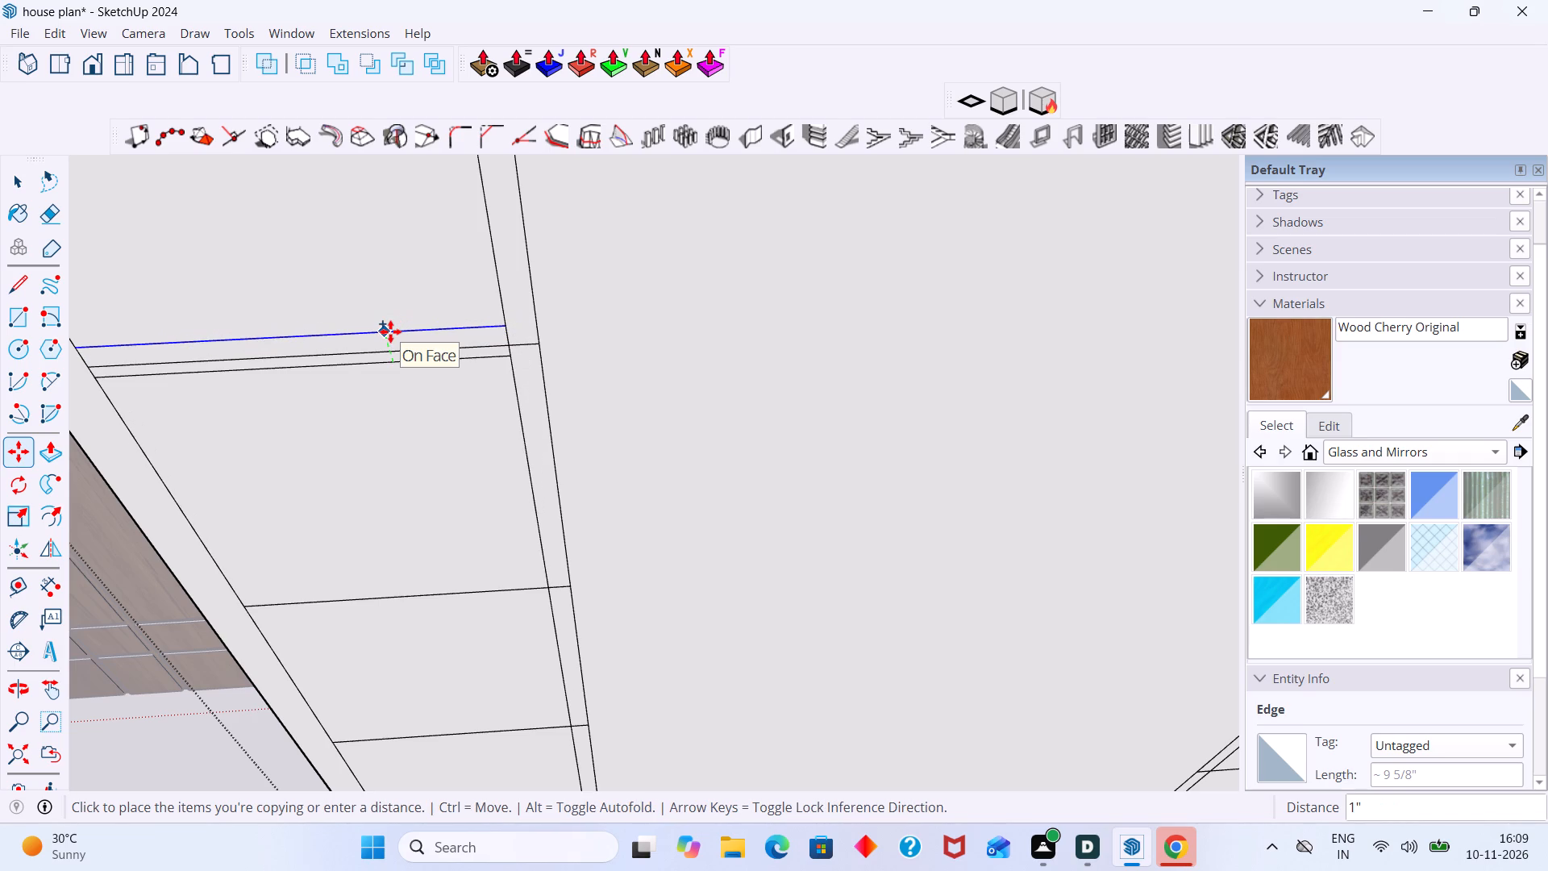
pyautogui.write('18mm')
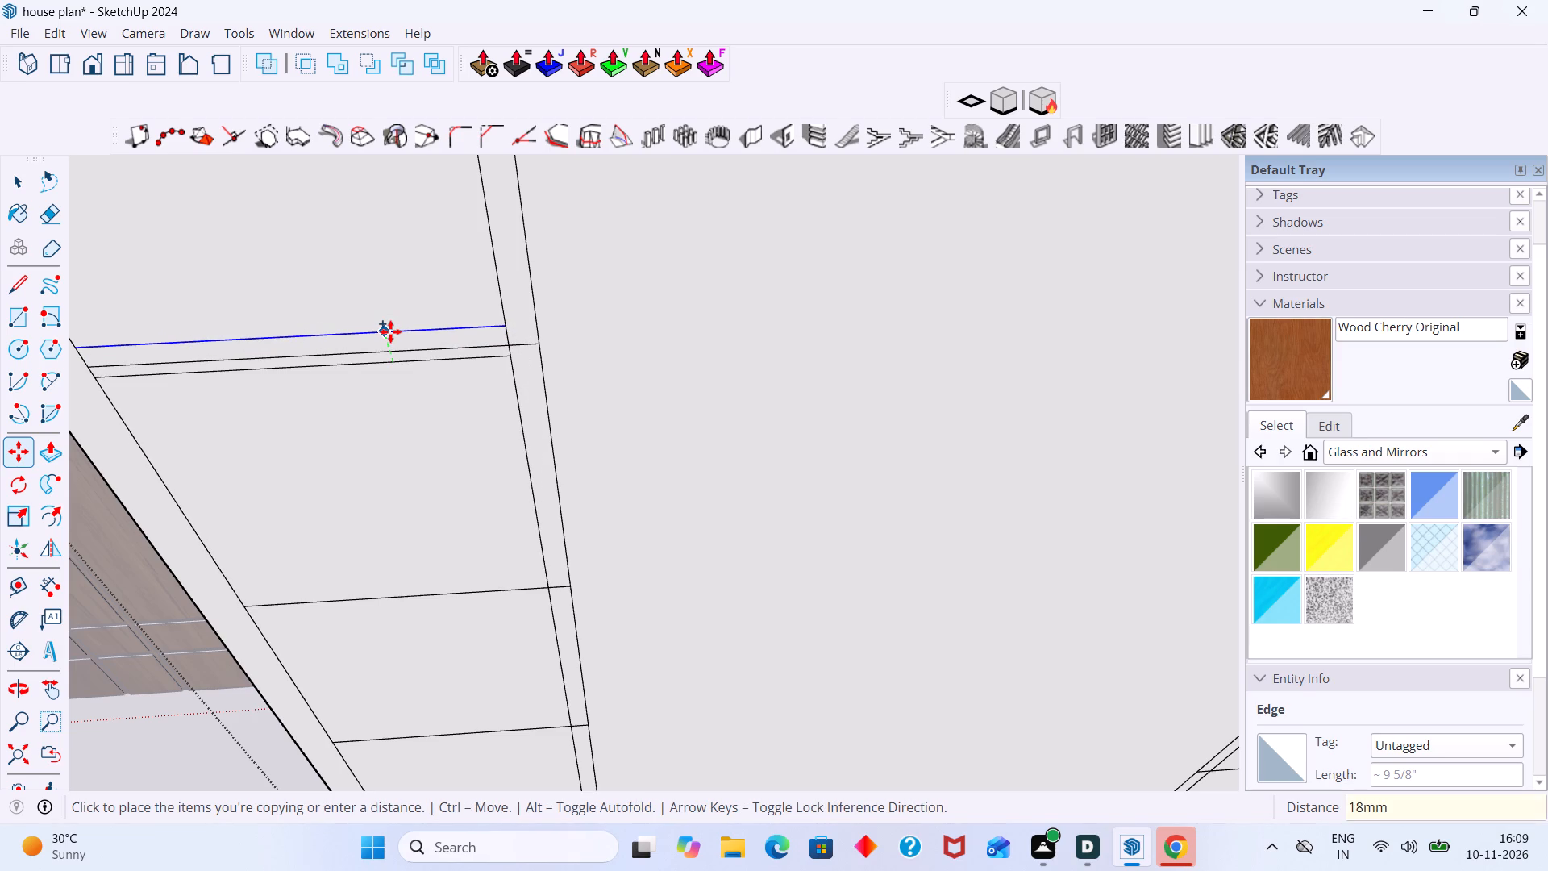
pyautogui.press('Return')
pyautogui.press('space')
# Copy the left section's three top shelf lines about 11 1/16" down, centring them on the second horizontal line.
pyautogui.scroll(2, 369, 374)
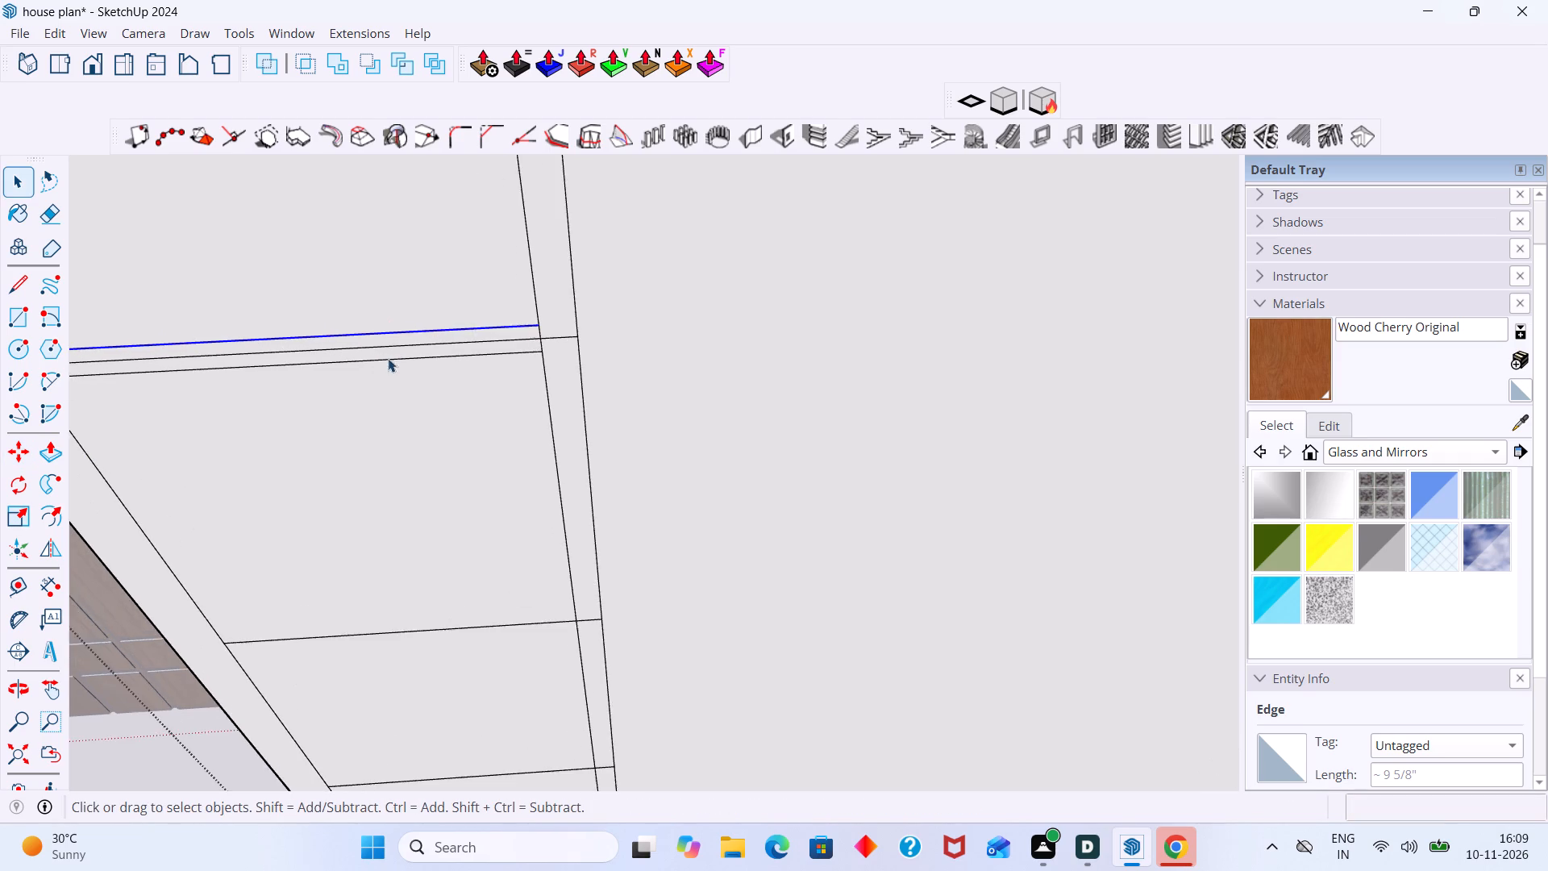
pyautogui.scroll(-4, 386, 354)
pyautogui.click(382, 361)
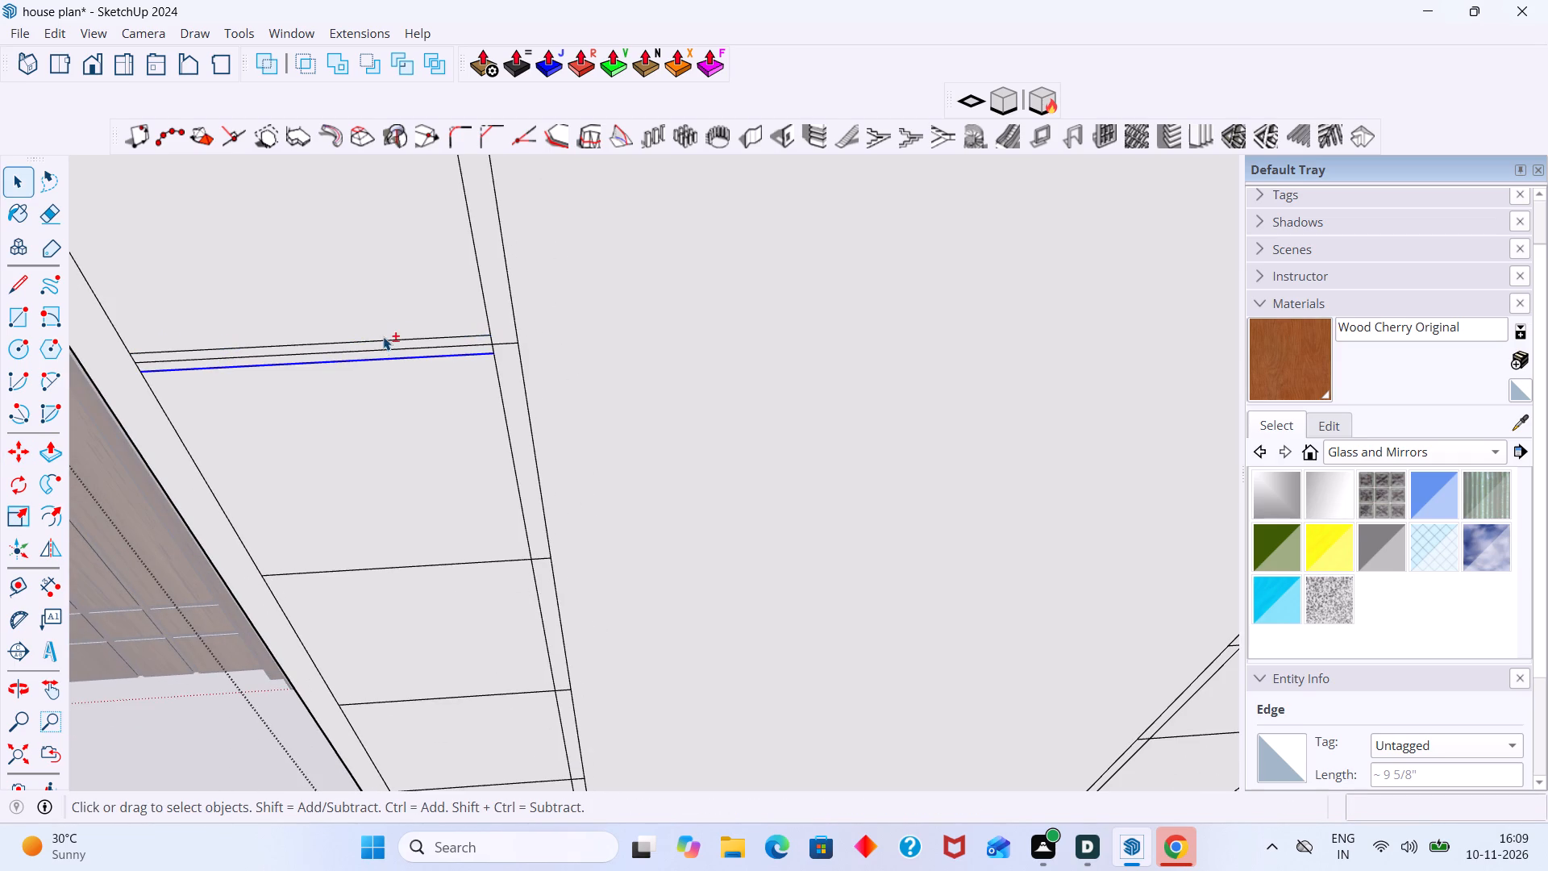
pyautogui.keyDown('shift'); pyautogui.click(392, 348); pyautogui.keyUp('shift')
pyautogui.keyDown('shift'); pyautogui.click(392, 335); pyautogui.keyUp('shift')
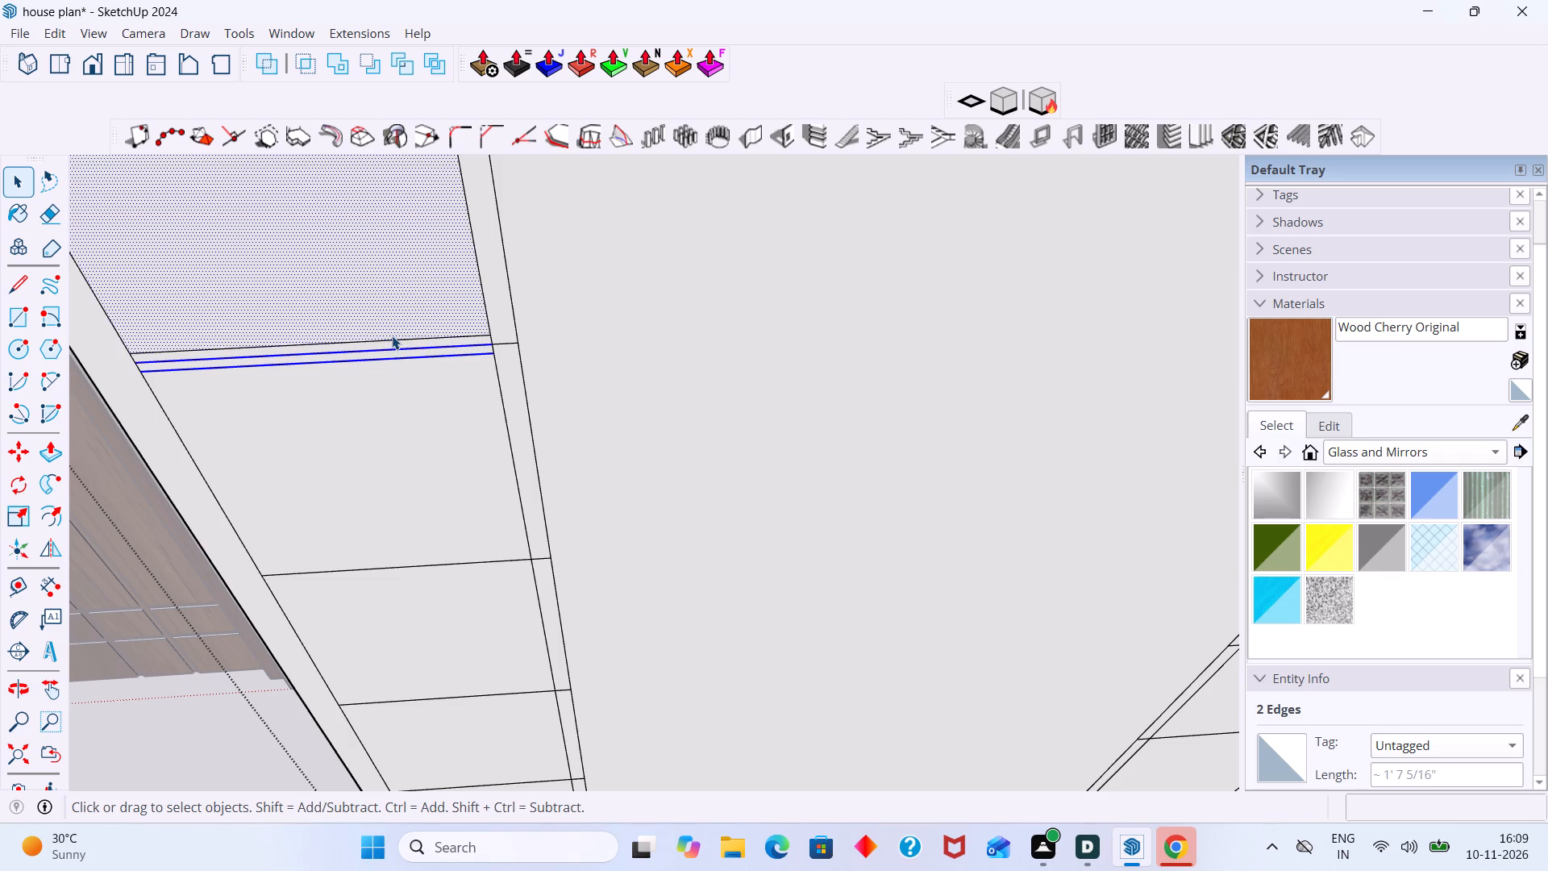
pyautogui.click(396, 334)
pyautogui.click(406, 359)
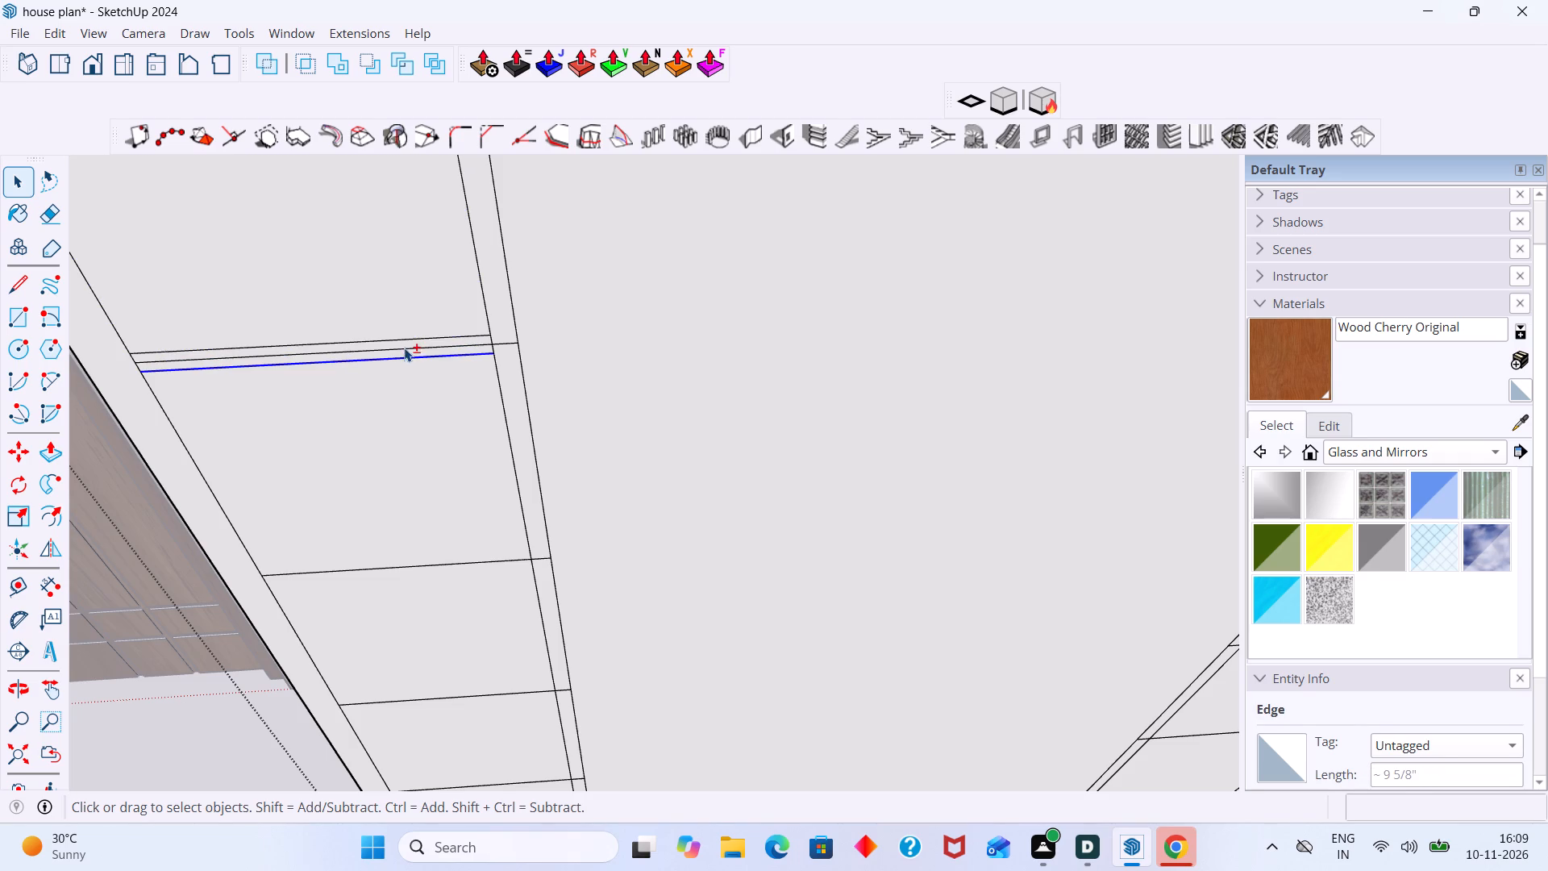
pyautogui.keyDown('shift'); pyautogui.click(404, 348); pyautogui.keyUp('shift')
pyautogui.keyDown('shift'); pyautogui.click(404, 335); pyautogui.keyUp('shift')
pyautogui.keyDown('shift'); pyautogui.click(406, 336); pyautogui.keyUp('shift')
pyautogui.keyDown('shift'); pyautogui.click(409, 322); pyautogui.keyUp('shift')
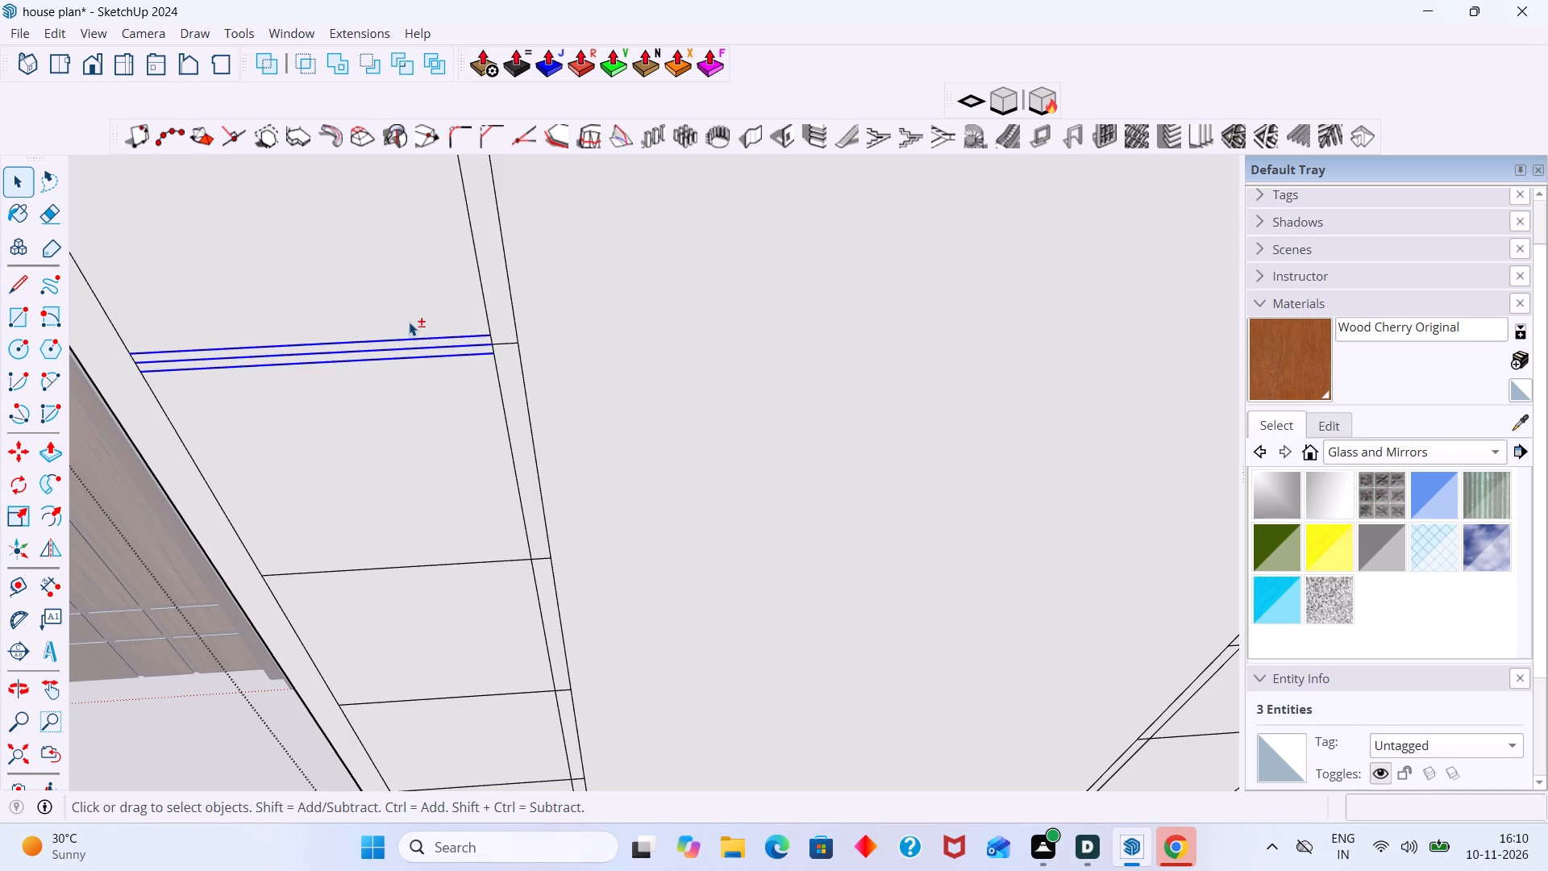
pyautogui.press('m')
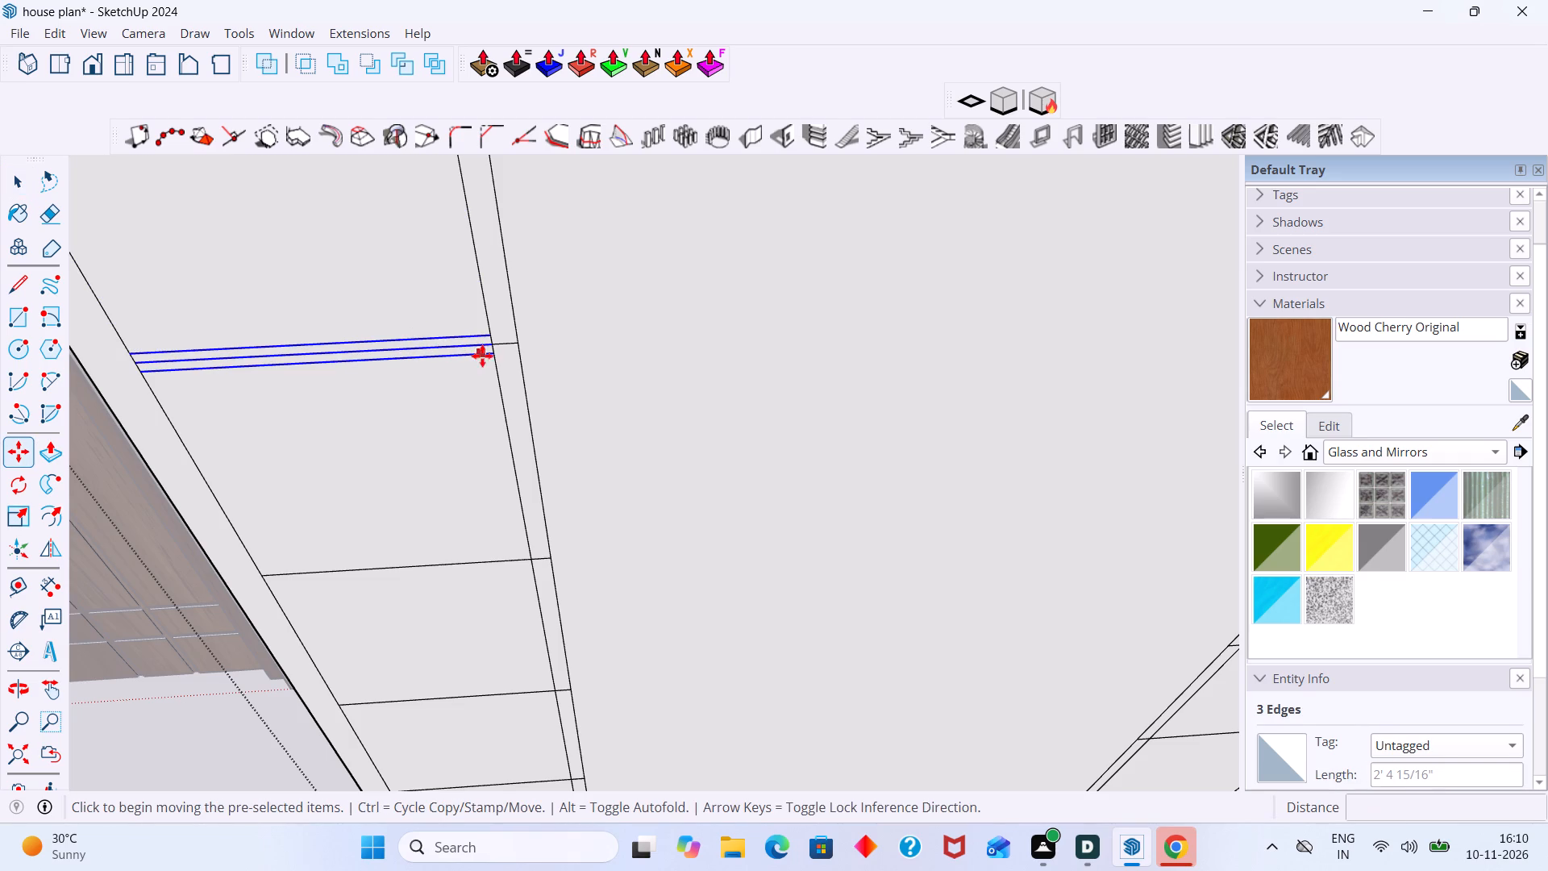
pyautogui.scroll(3, 485, 356)
pyautogui.click(493, 338)
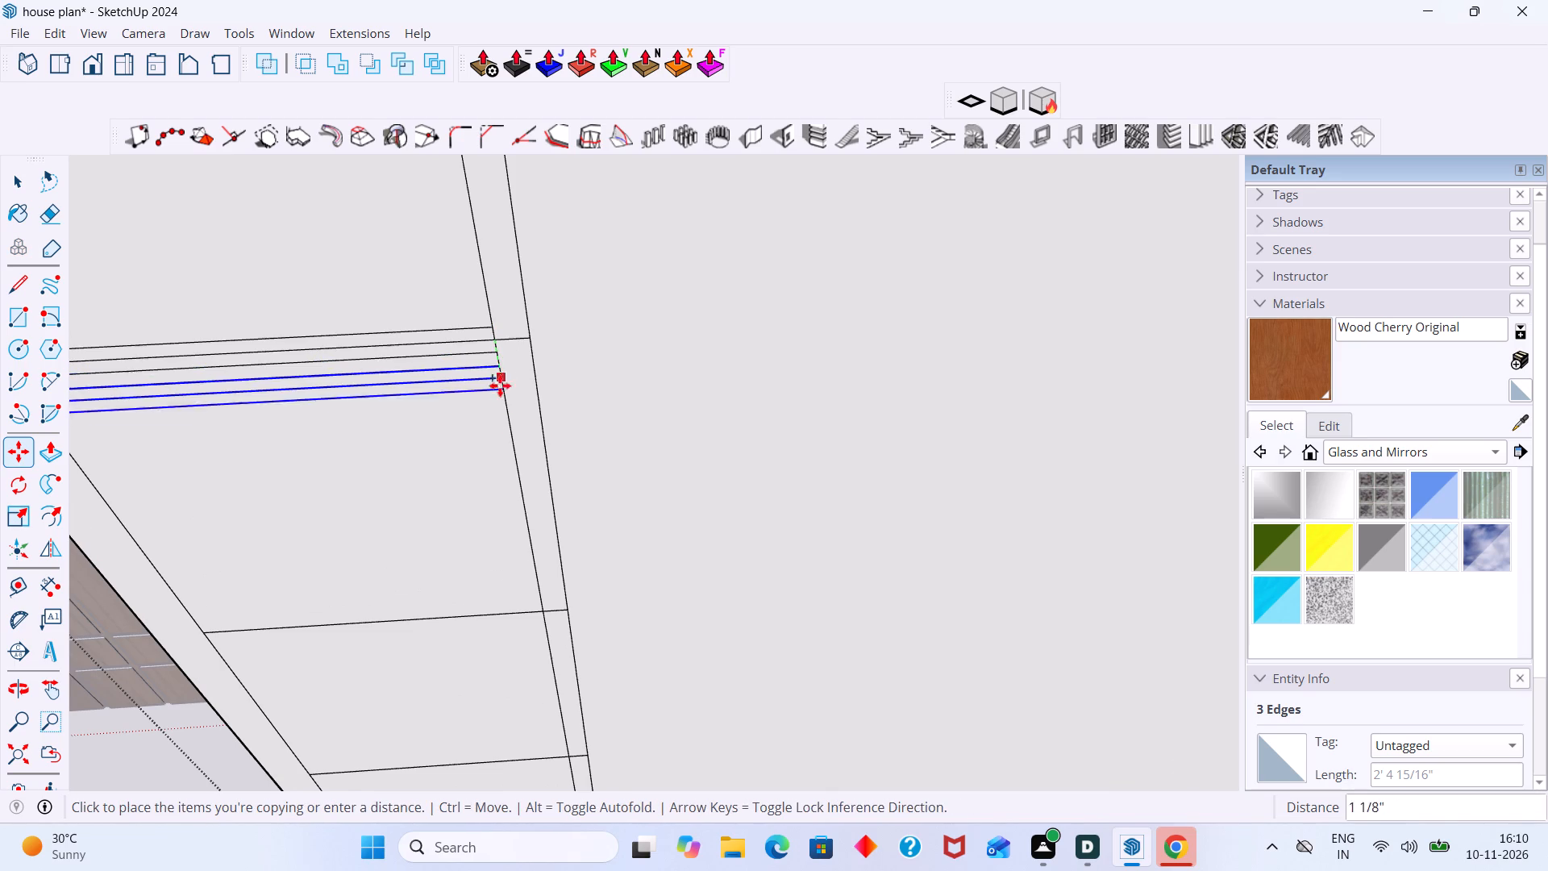
pyautogui.scroll(6, 546, 618)
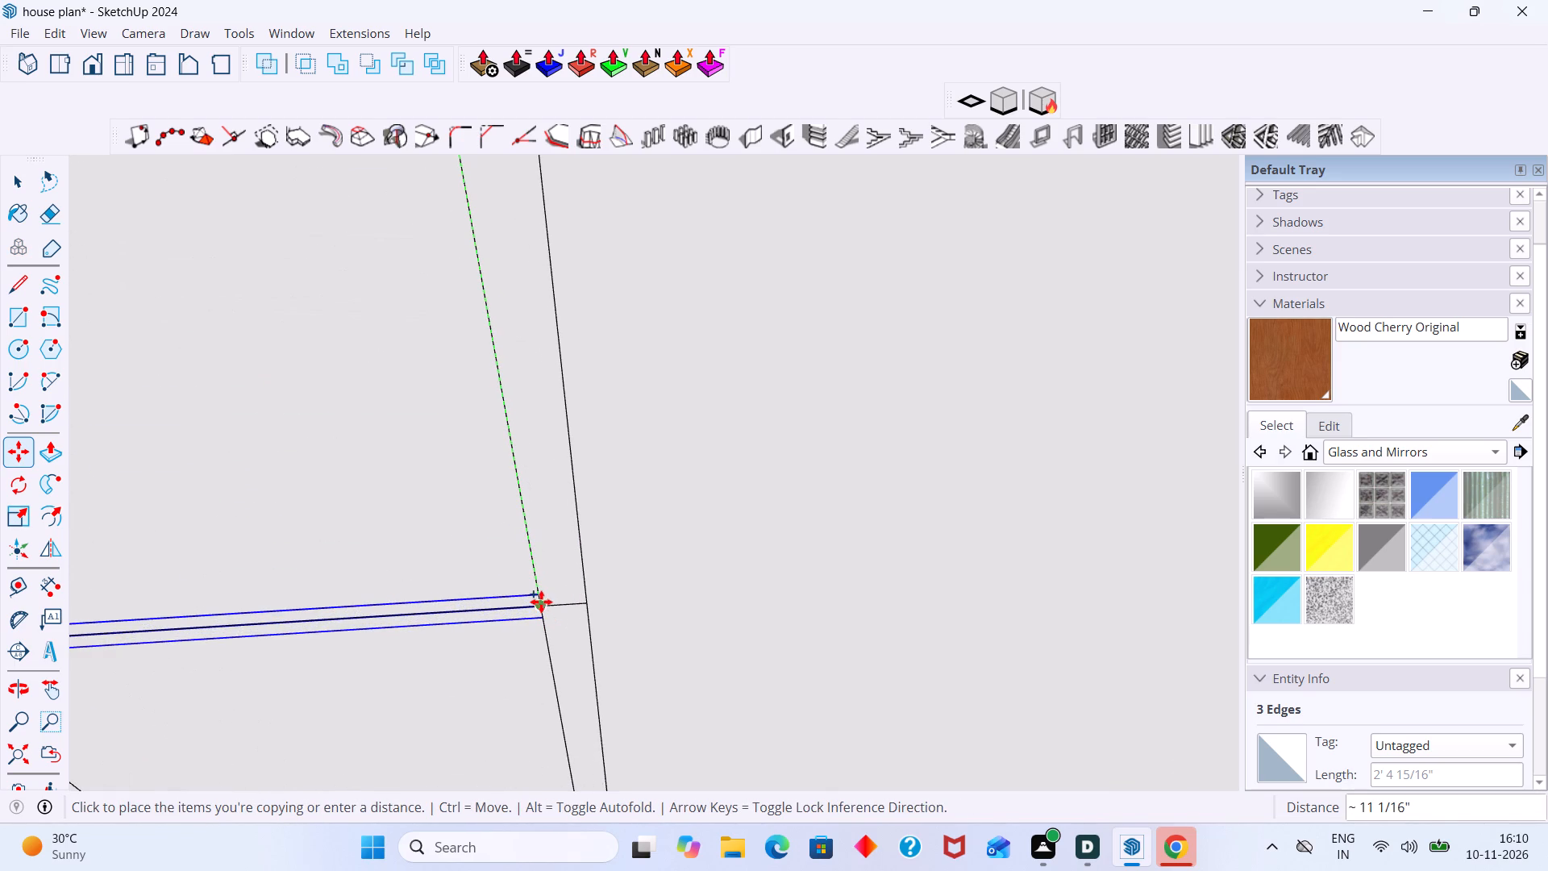
pyautogui.click(541, 606)
pyautogui.scroll(-6, 543, 606)
# Copy the three shelf lines about 11 1/16" further down, centring them on the left section's third horizontal line.
pyautogui.keyDown('shift'); pyautogui.moveTo(543, 609); pyautogui.dragTo(534, 531, button='middle'); pyautogui.keyUp('shift')
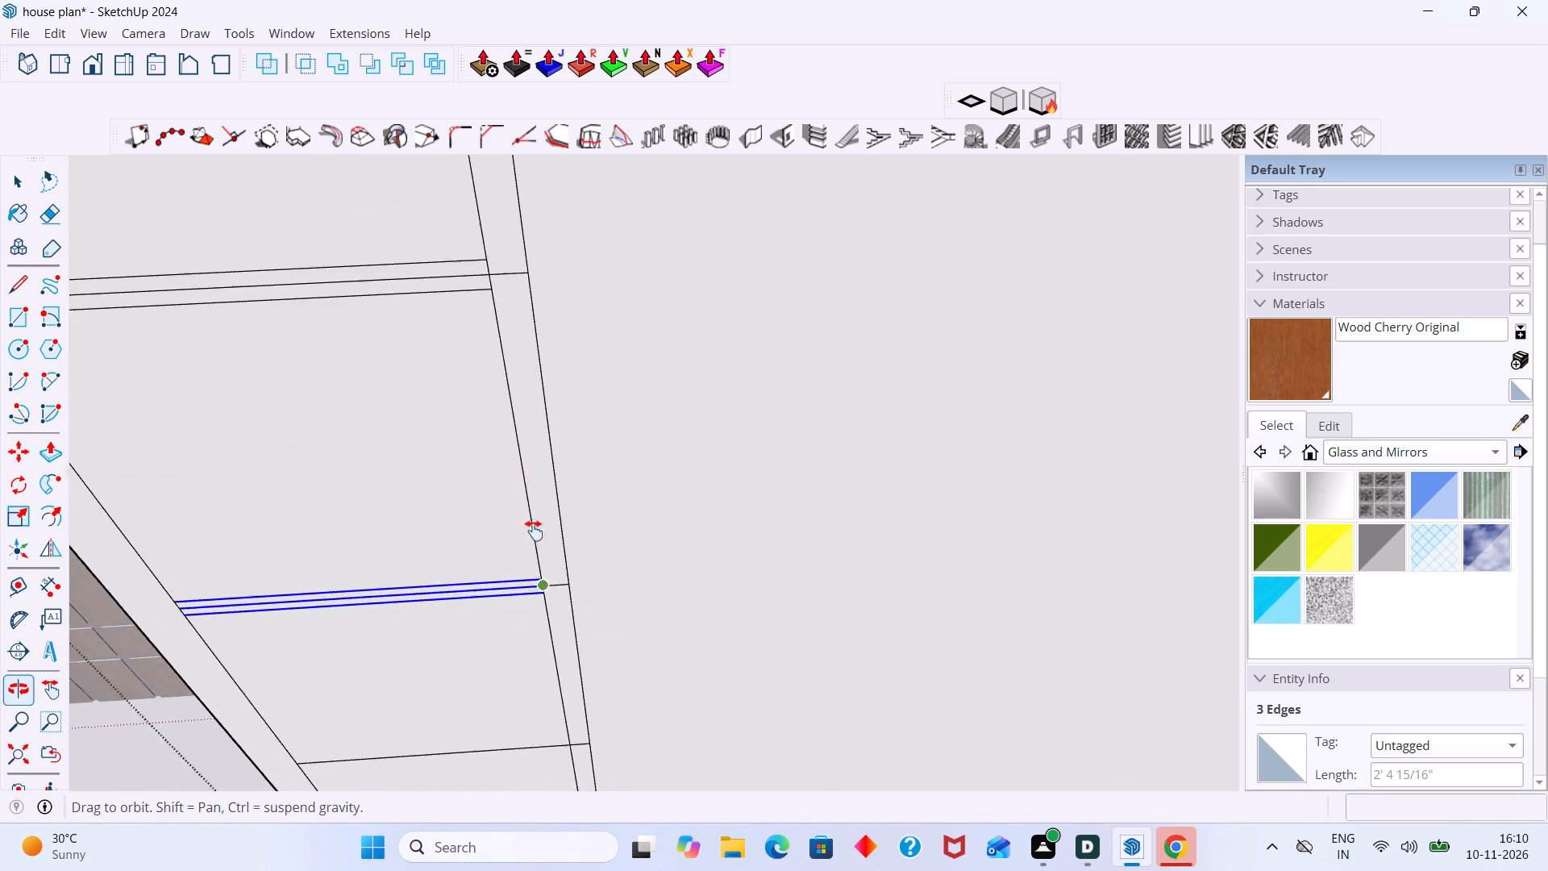
pyautogui.keyDown('shift'); pyautogui.moveTo(534, 531); pyautogui.dragTo(538, 480, button='middle'); pyautogui.keyUp('shift')
pyautogui.scroll(3, 560, 629)
pyautogui.moveTo(572, 659); pyautogui.dragTo(569, 500, button='middle')
pyautogui.scroll(3, 561, 533)
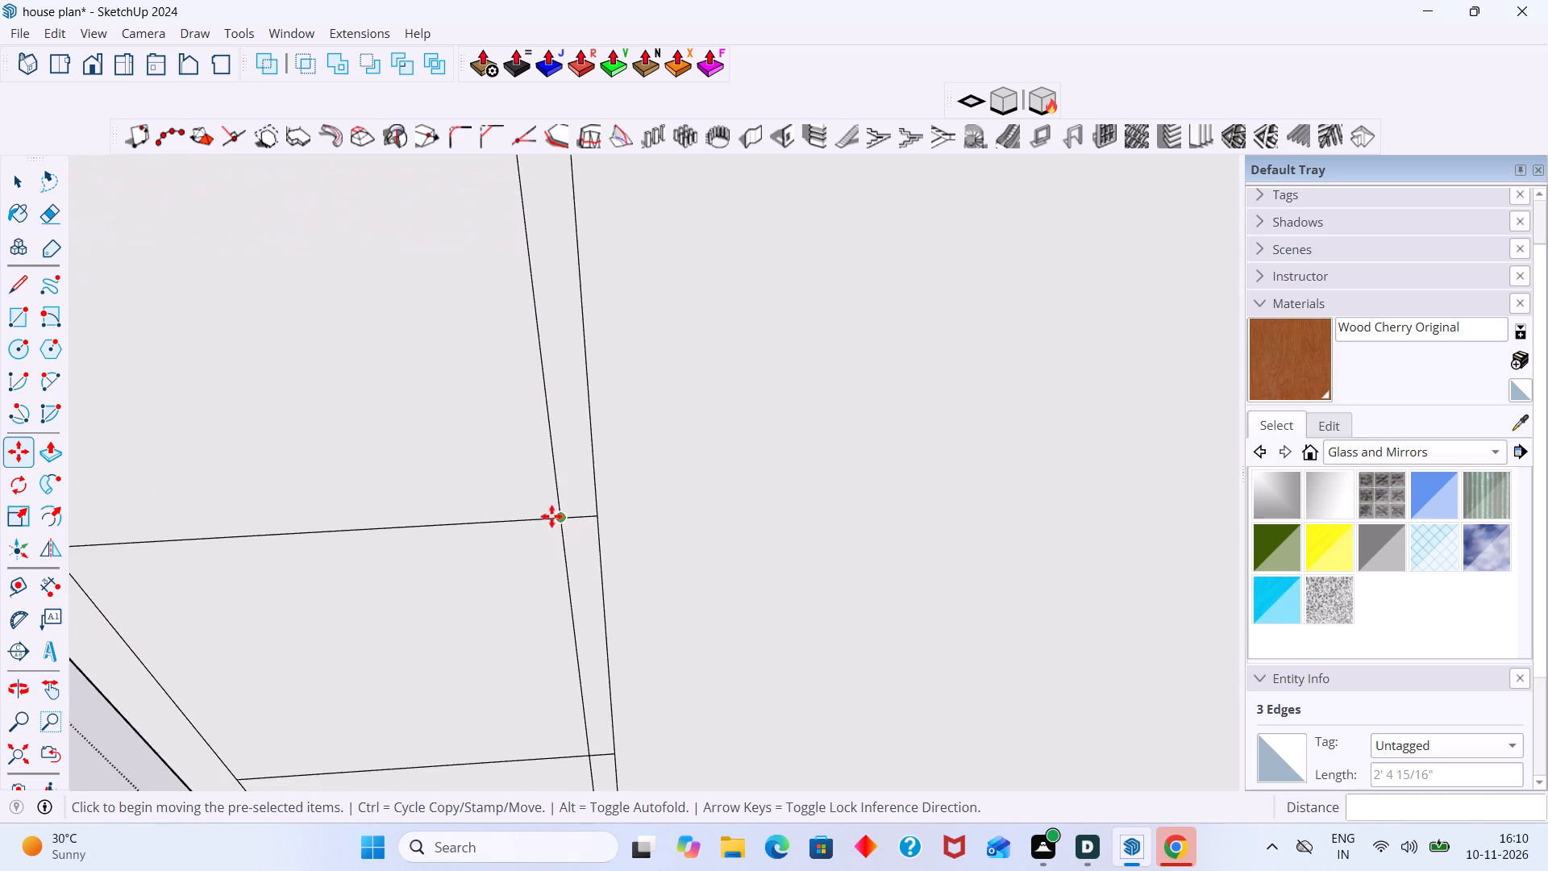
pyautogui.scroll(-7, 551, 510)
pyautogui.scroll(3, 515, 263)
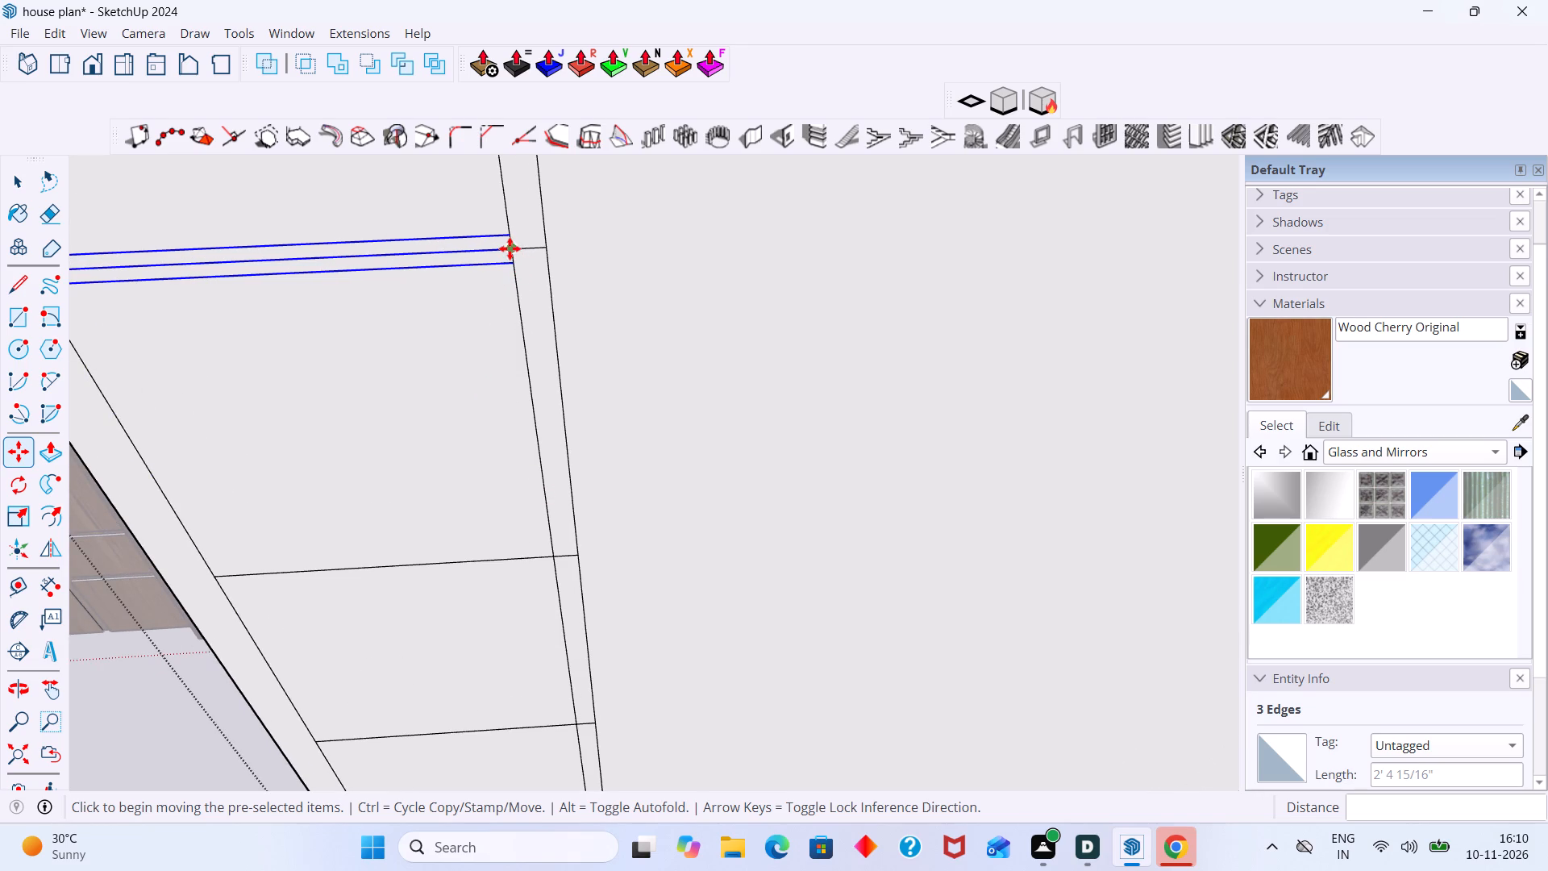
pyautogui.click(510, 248)
pyautogui.scroll(4, 547, 557)
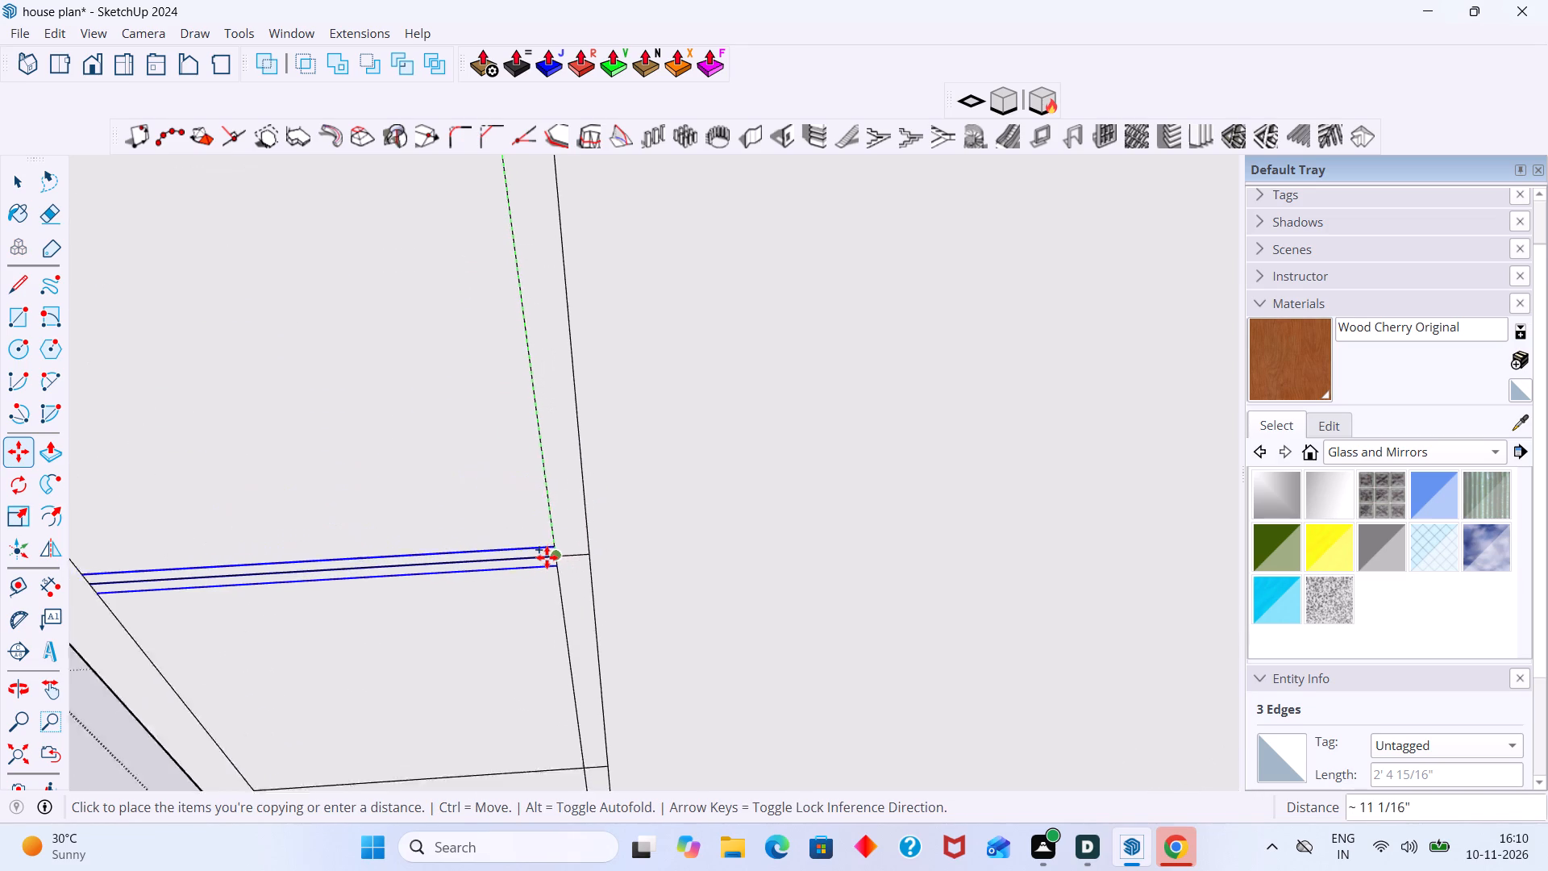
pyautogui.scroll(1, 547, 557)
pyautogui.click(558, 554)
pyautogui.scroll(-1, 563, 591)
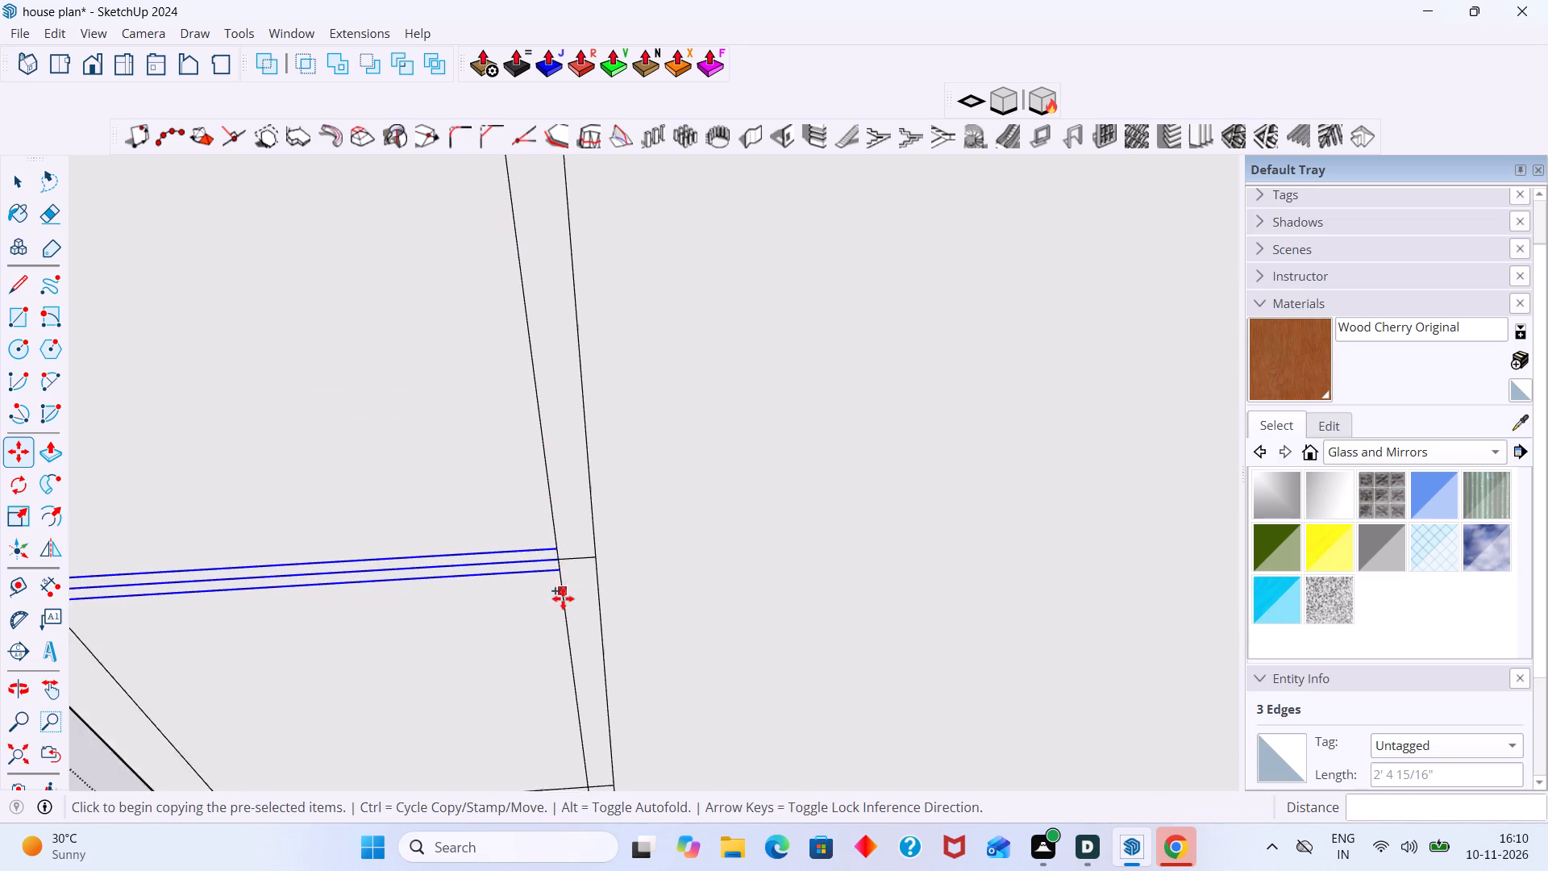
# Copy the three shelf lines about 11 1/16" down again, centring them on the left section's lowest horizontal line.
pyautogui.scroll(-1, 563, 598)
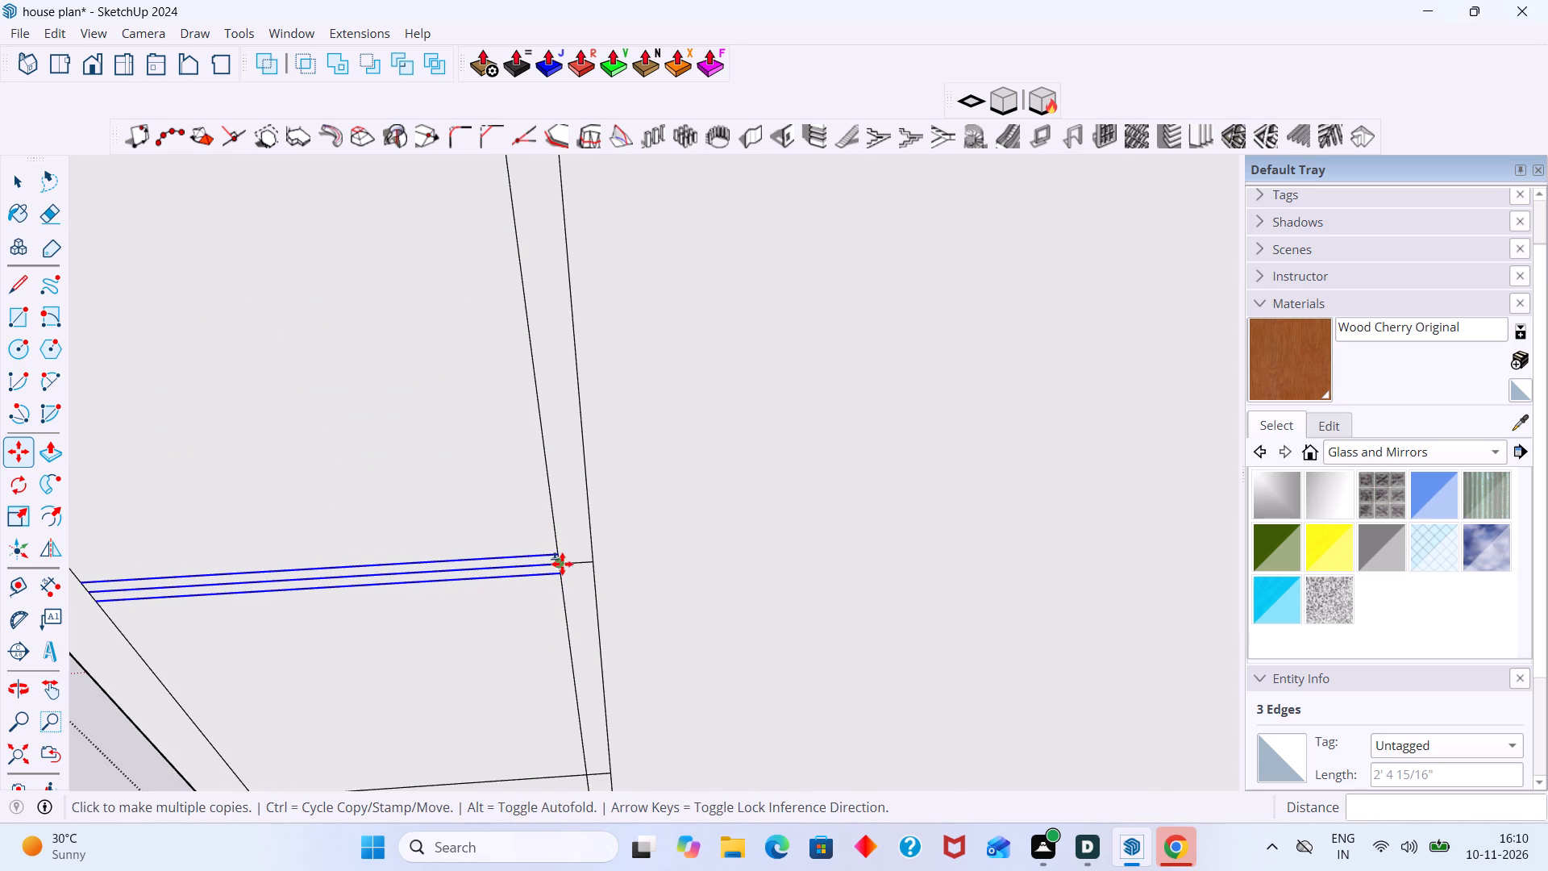
pyautogui.click(562, 564)
pyautogui.scroll(-4, 575, 646)
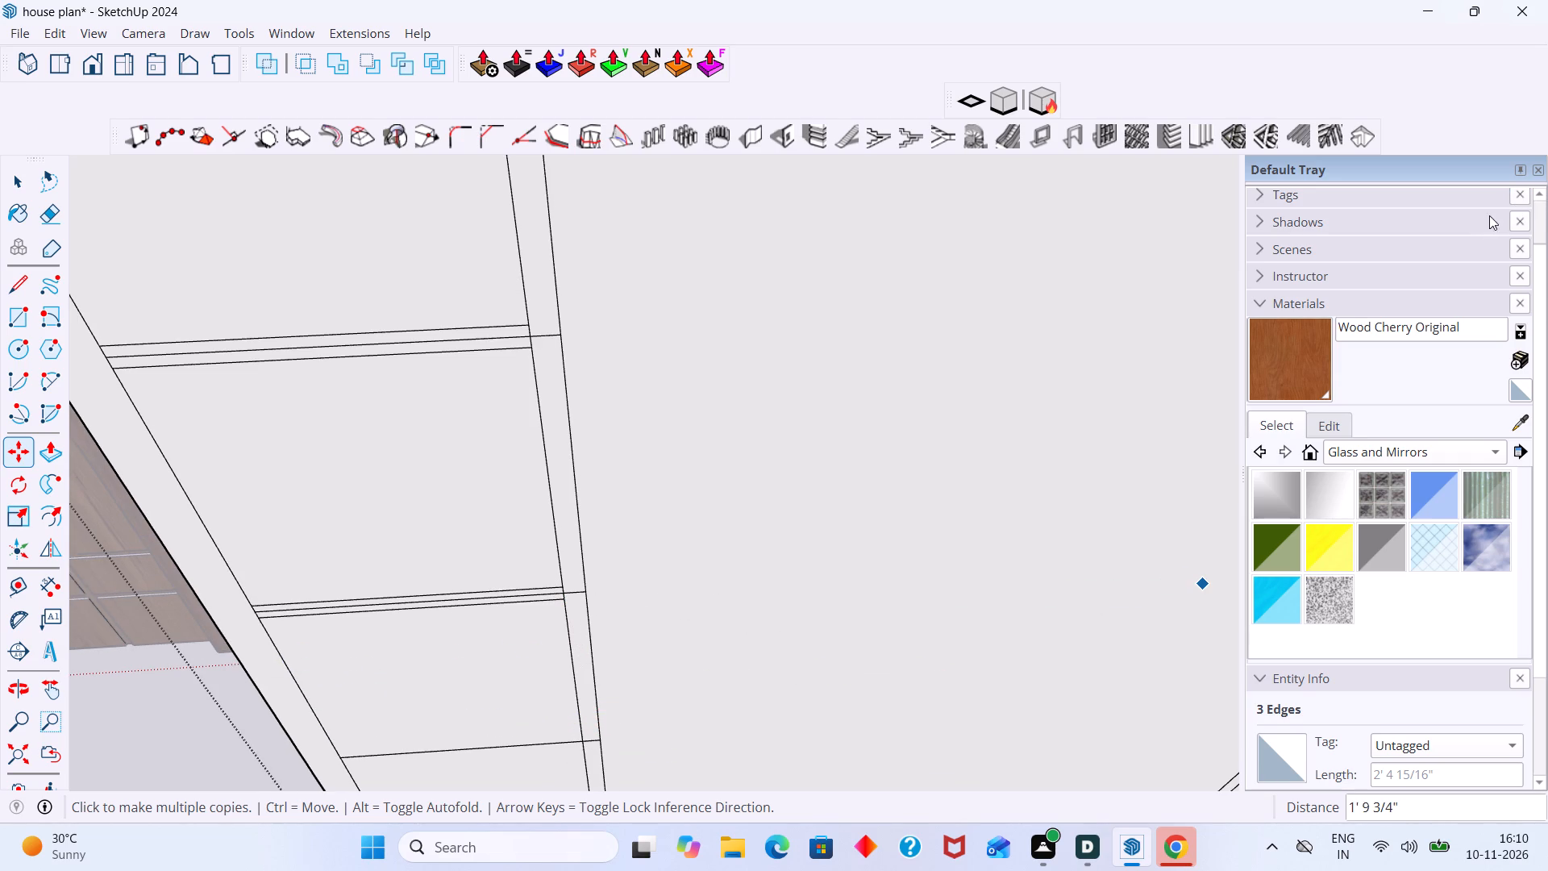
pyautogui.scroll(-3, 1305, 0)
pyautogui.scroll(-1, 645, 541)
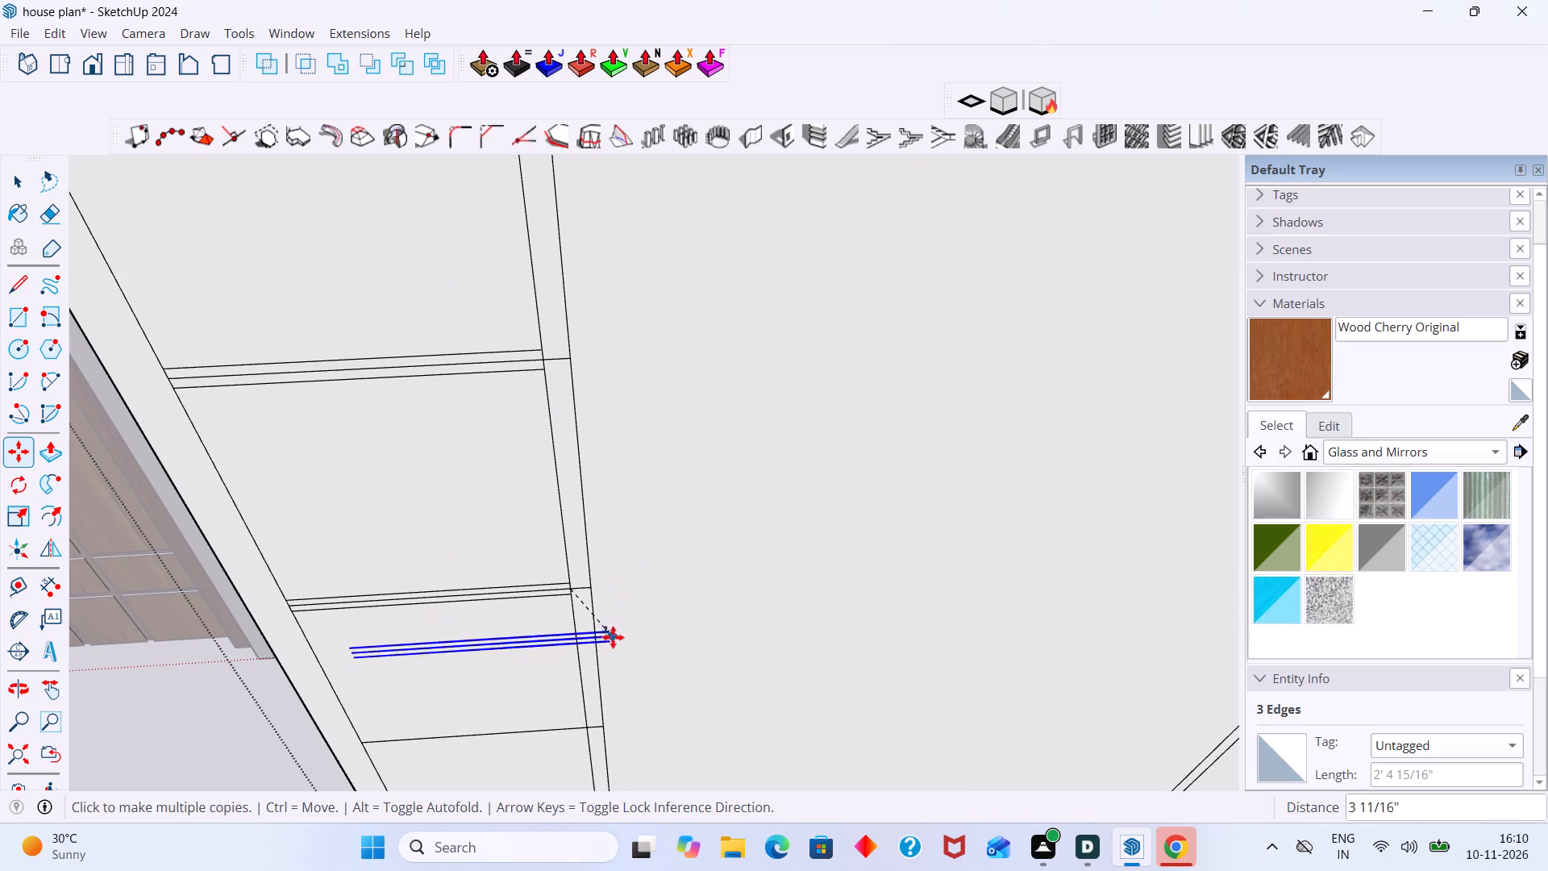
pyautogui.moveTo(565, 598); pyautogui.dragTo(575, 423, button='middle')
pyautogui.scroll(9, 610, 571)
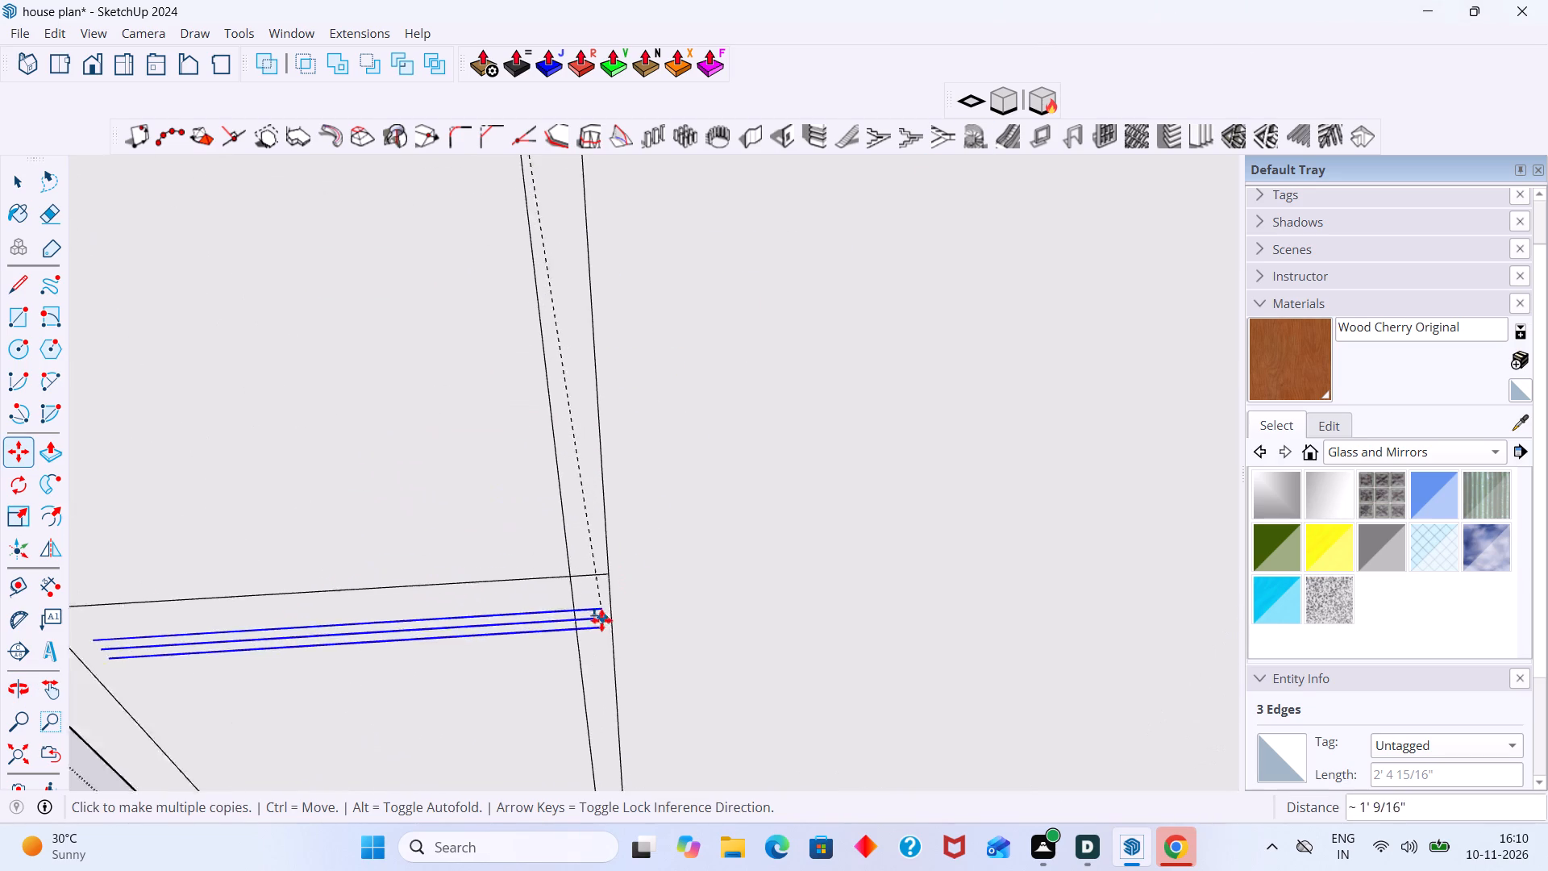
pyautogui.scroll(1, 601, 620)
pyautogui.scroll(6, 546, 586)
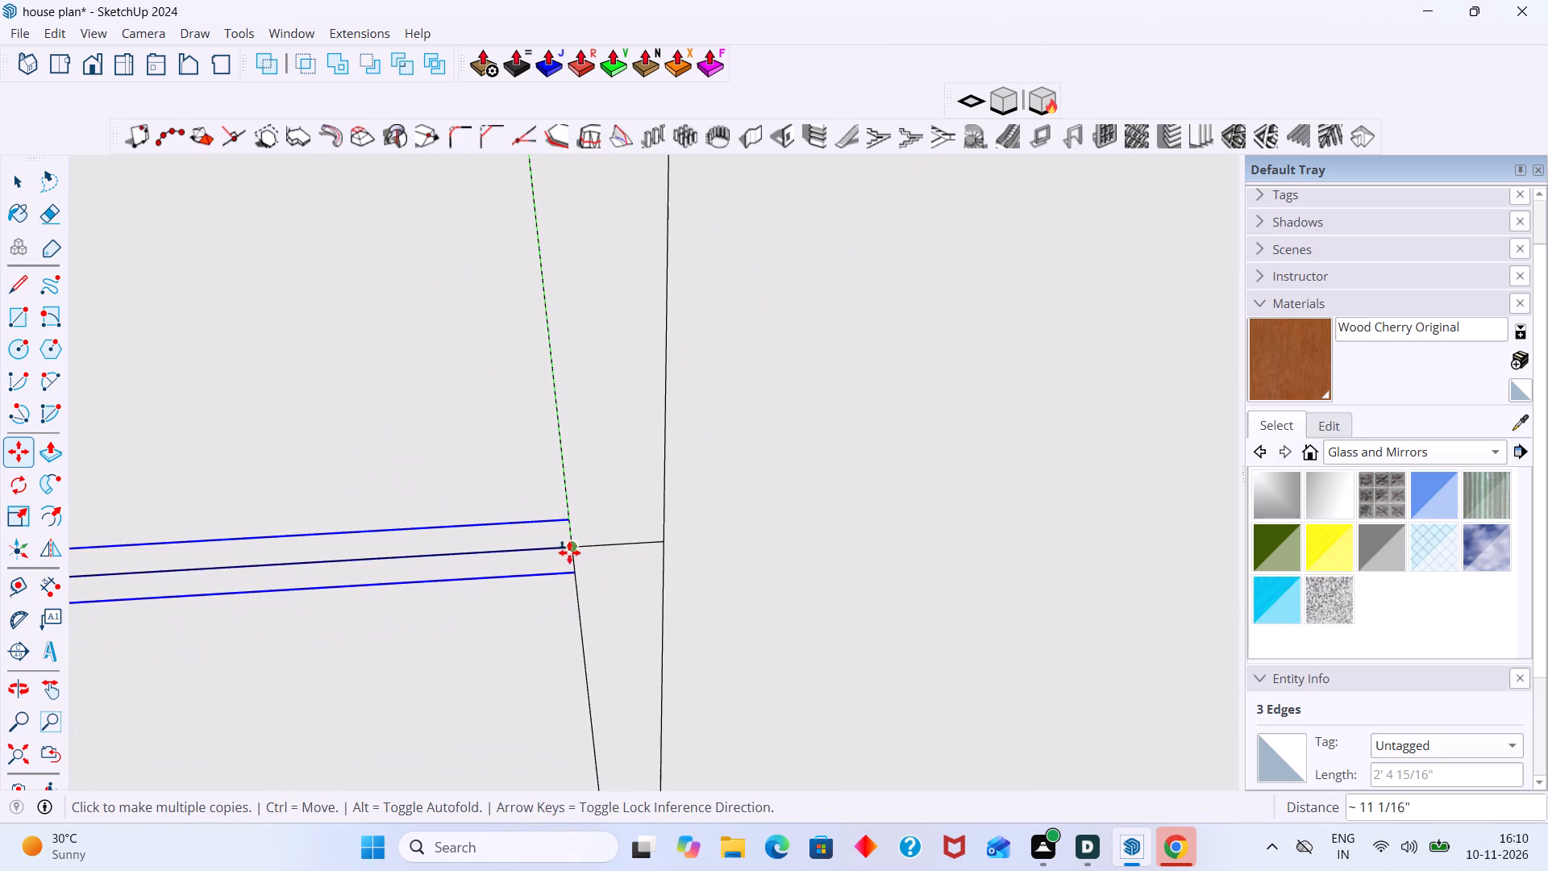
pyautogui.click(572, 550)
pyautogui.scroll(-15, 572, 550)
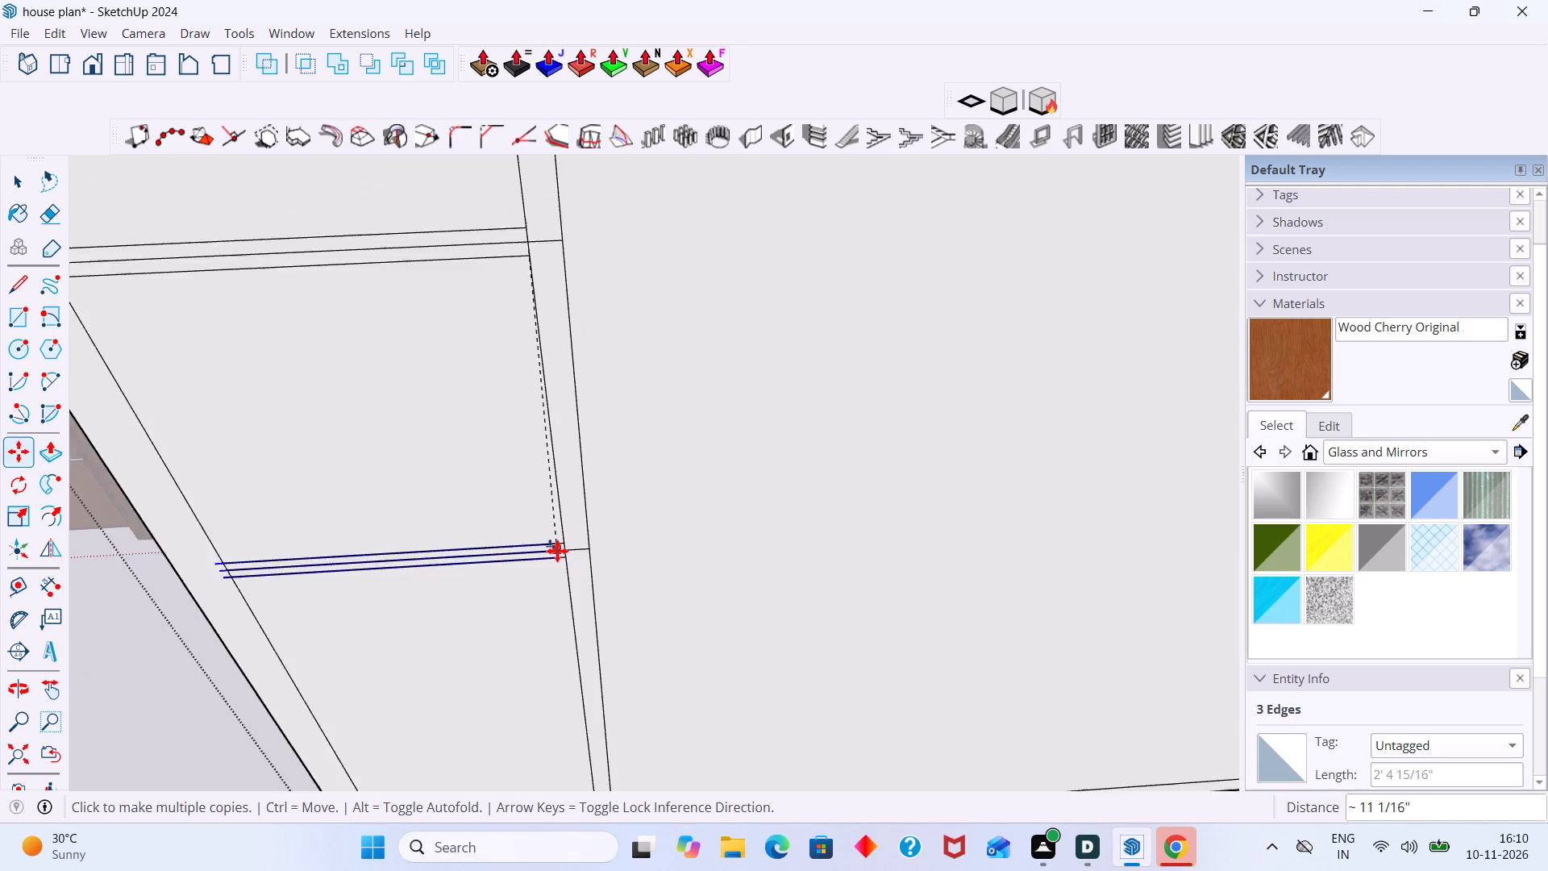
pyautogui.moveTo(555, 551); pyautogui.dragTo(486, 502, button='middle')
pyautogui.scroll(2, 486, 433)
pyautogui.scroll(-5, 464, 553)
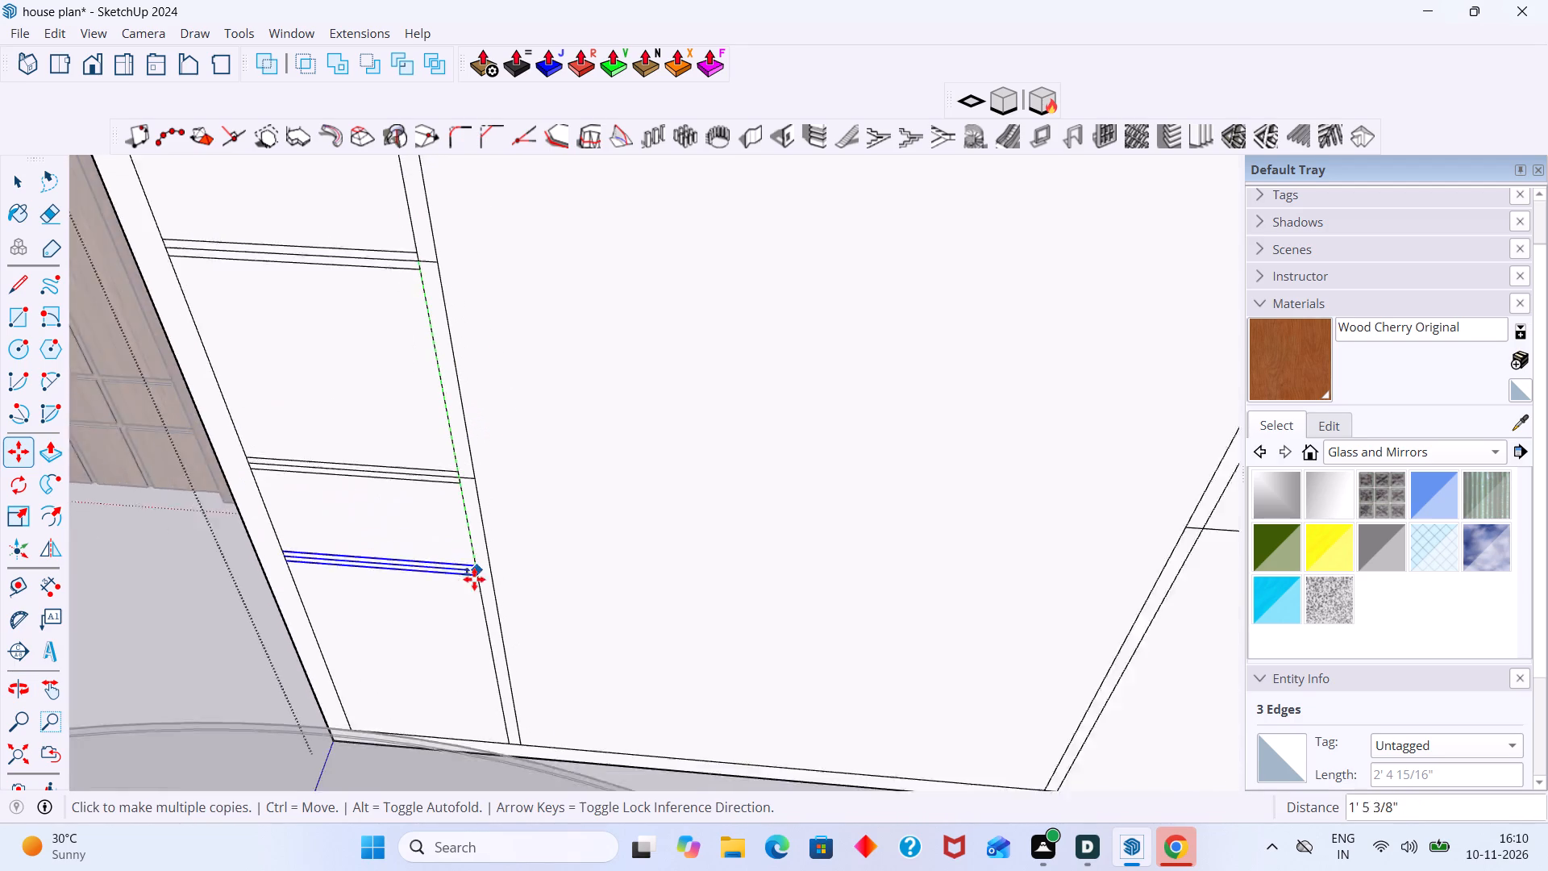
pyautogui.scroll(-7, 474, 579)
pyautogui.scroll(7, 505, 650)
pyautogui.moveTo(464, 615); pyautogui.dragTo(455, 601, button='middle')
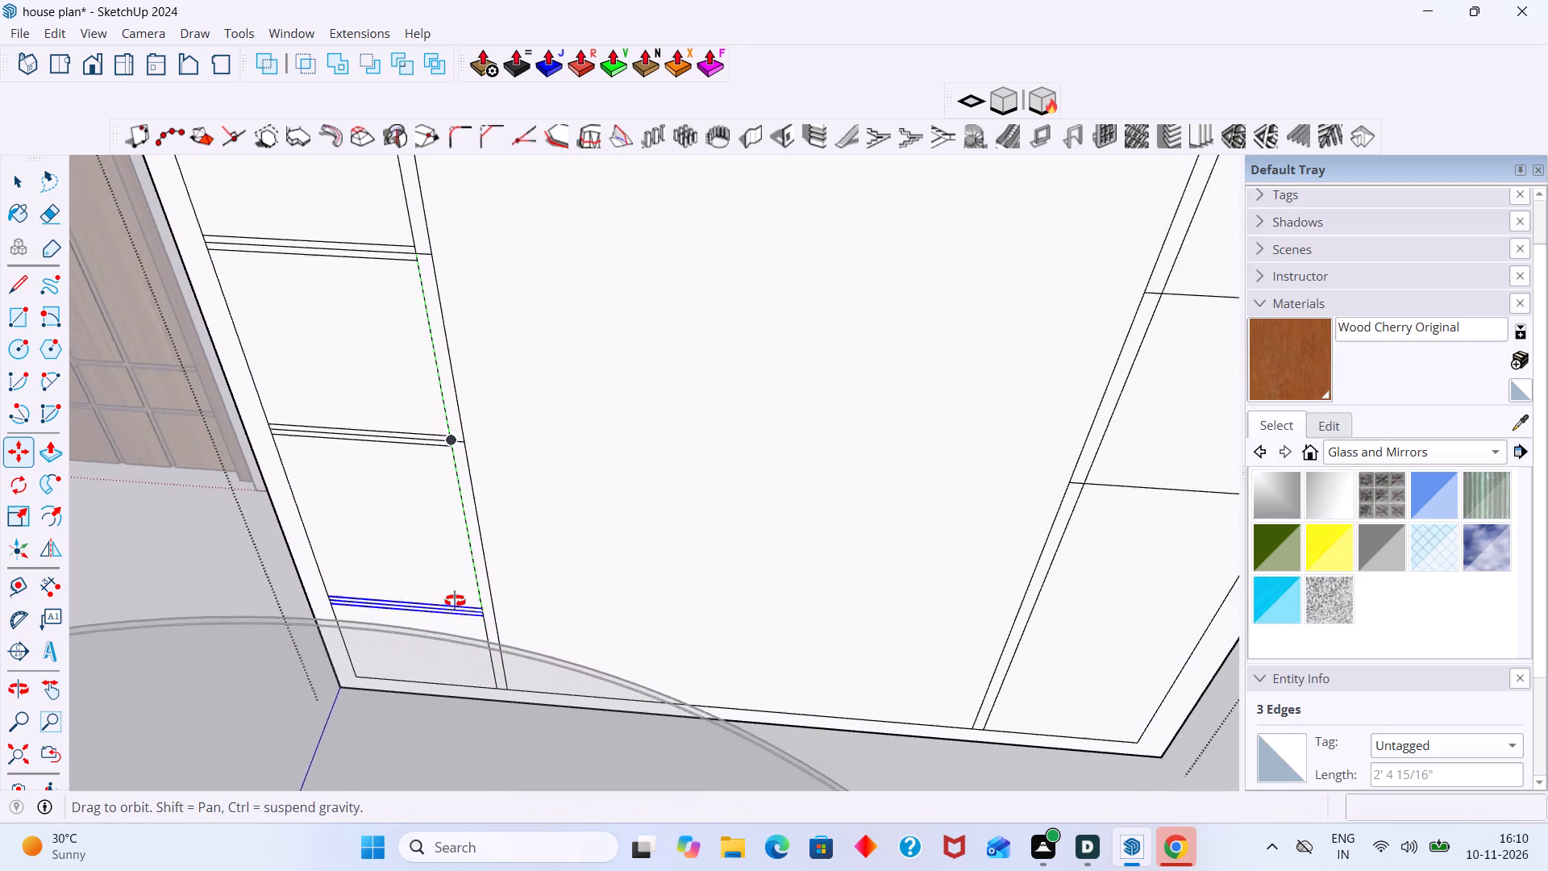
pyautogui.moveTo(455, 601); pyautogui.dragTo(483, 610, button='middle')
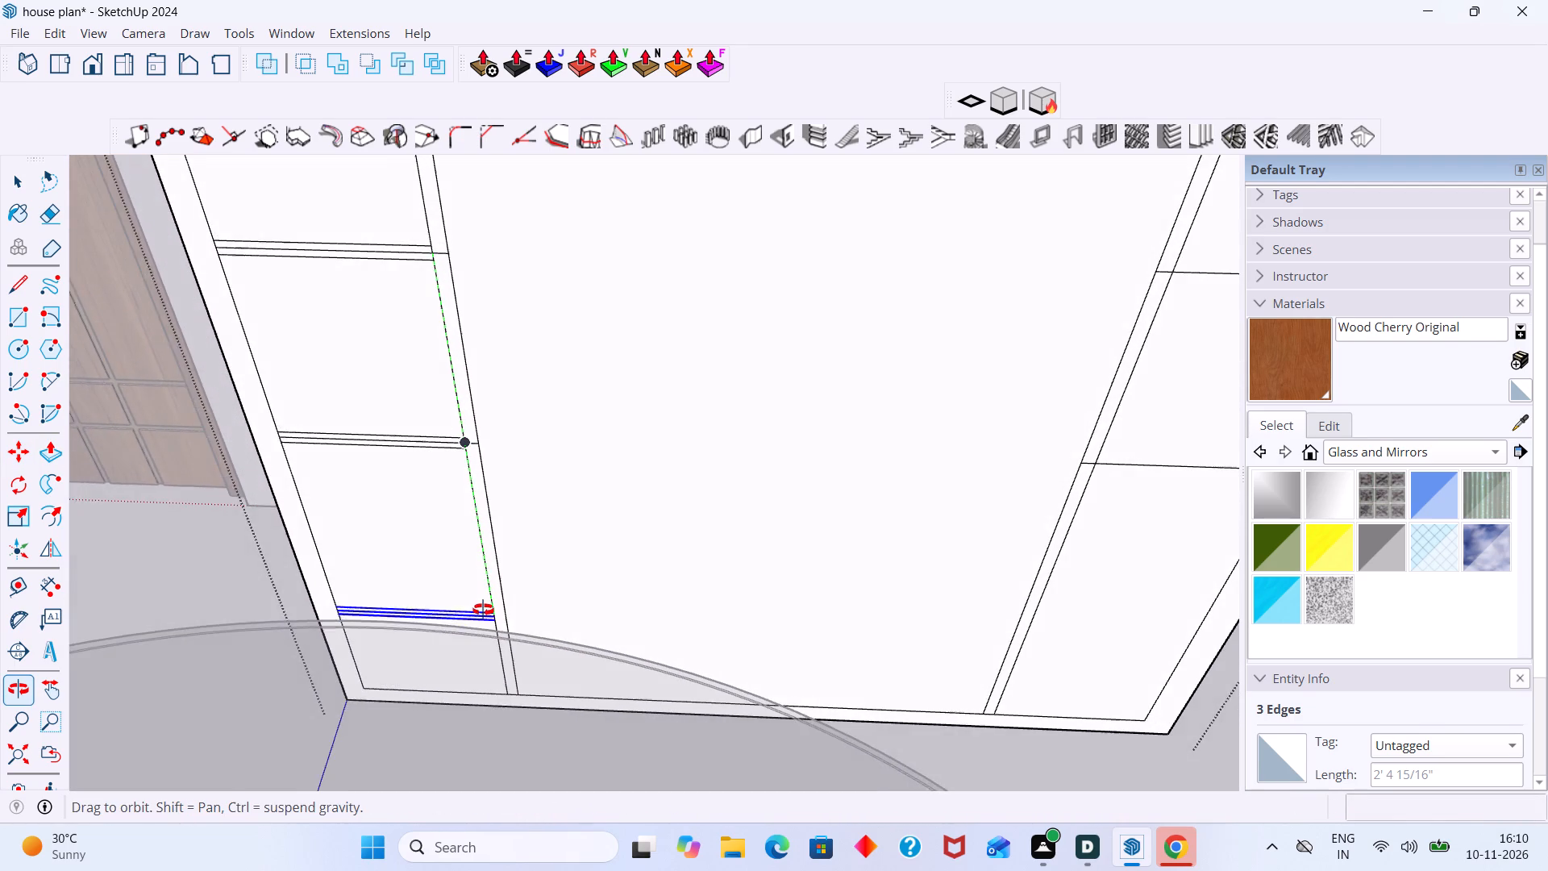
pyautogui.moveTo(483, 610); pyautogui.dragTo(485, 610, button='middle')
pyautogui.scroll(-2, 499, 592)
pyautogui.press('space')
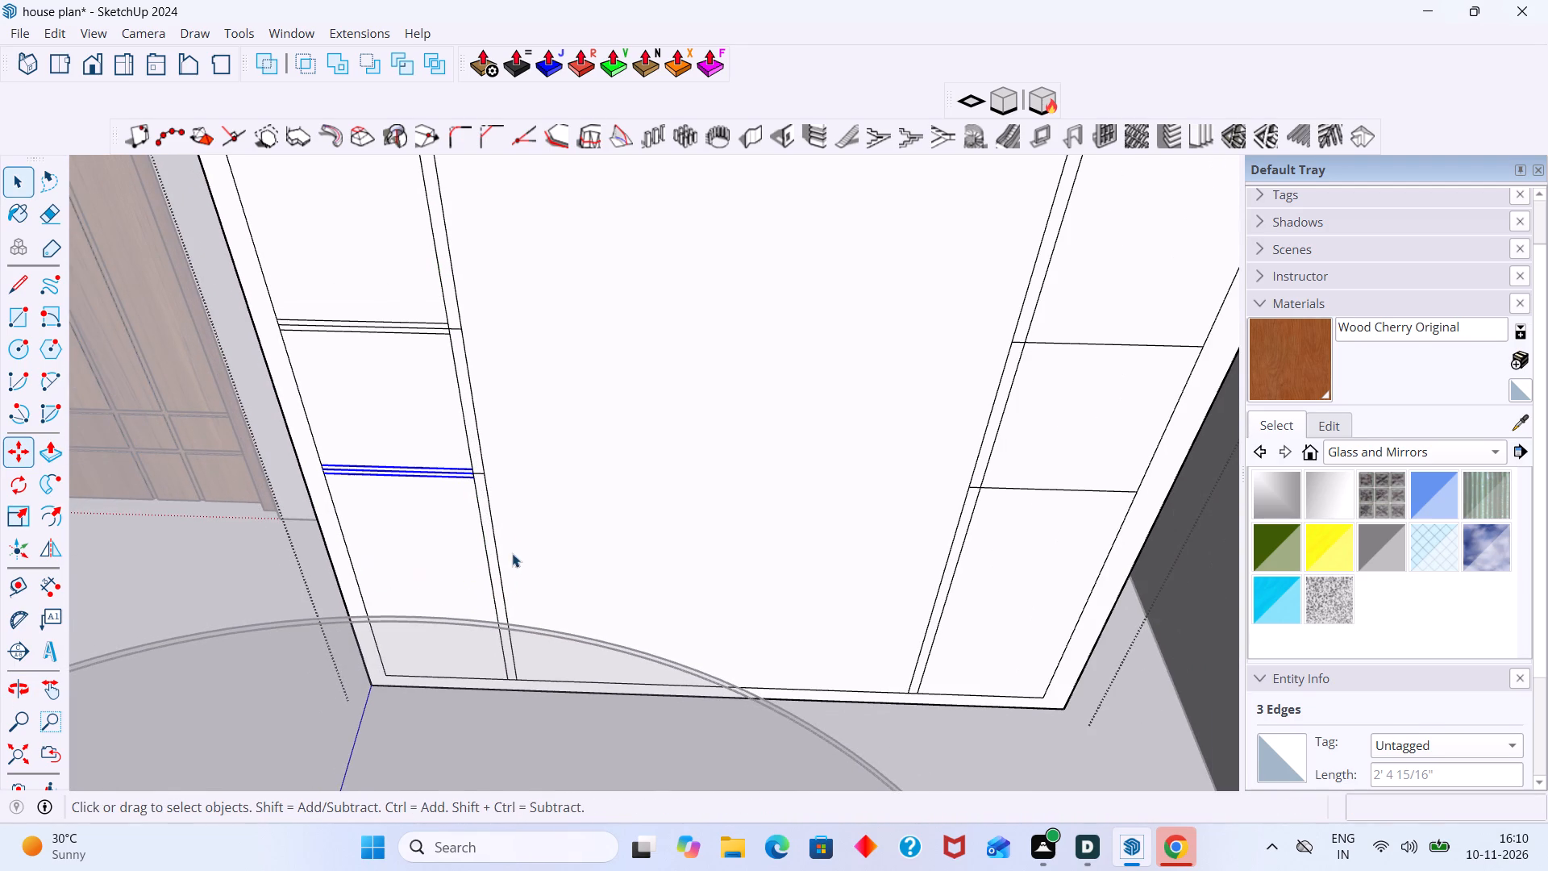
# Copy the left section's lowest three shelf lines about 3' 5 1/2" across, centring them on the right section's lowest horizontal line.
pyautogui.scroll(-10, 553, 519)
pyautogui.scroll(3, 490, 492)
pyautogui.keyDown('shift'); pyautogui.moveTo(476, 488); pyautogui.dragTo(434, 487, button='middle'); pyautogui.keyUp('shift')
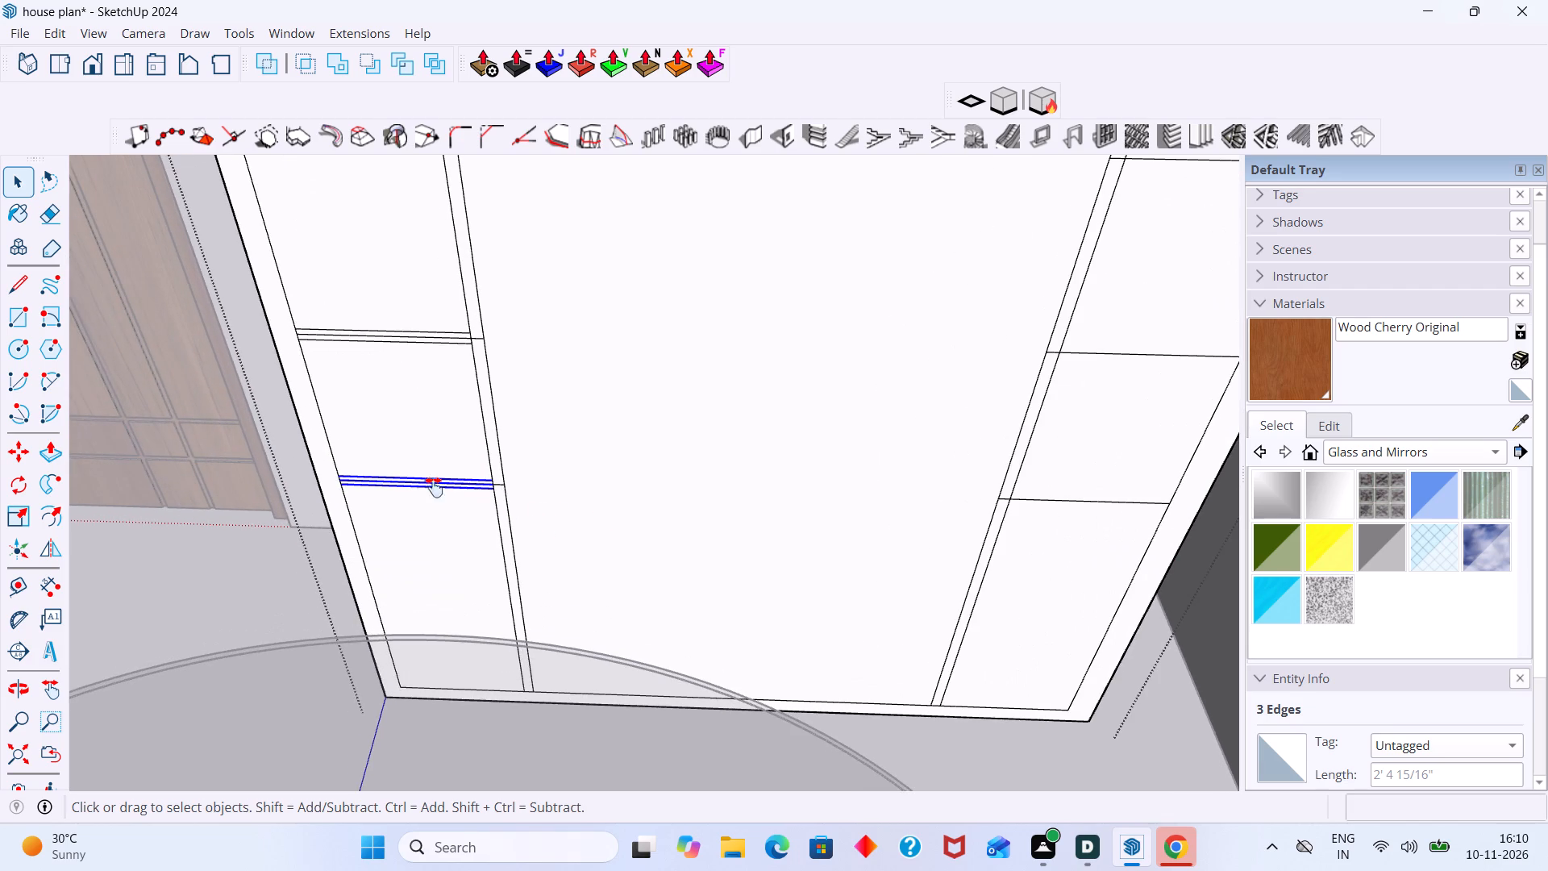
pyautogui.keyDown('shift'); pyautogui.moveTo(434, 487); pyautogui.dragTo(343, 507, button='middle'); pyautogui.keyUp('shift')
pyautogui.scroll(10, 375, 507)
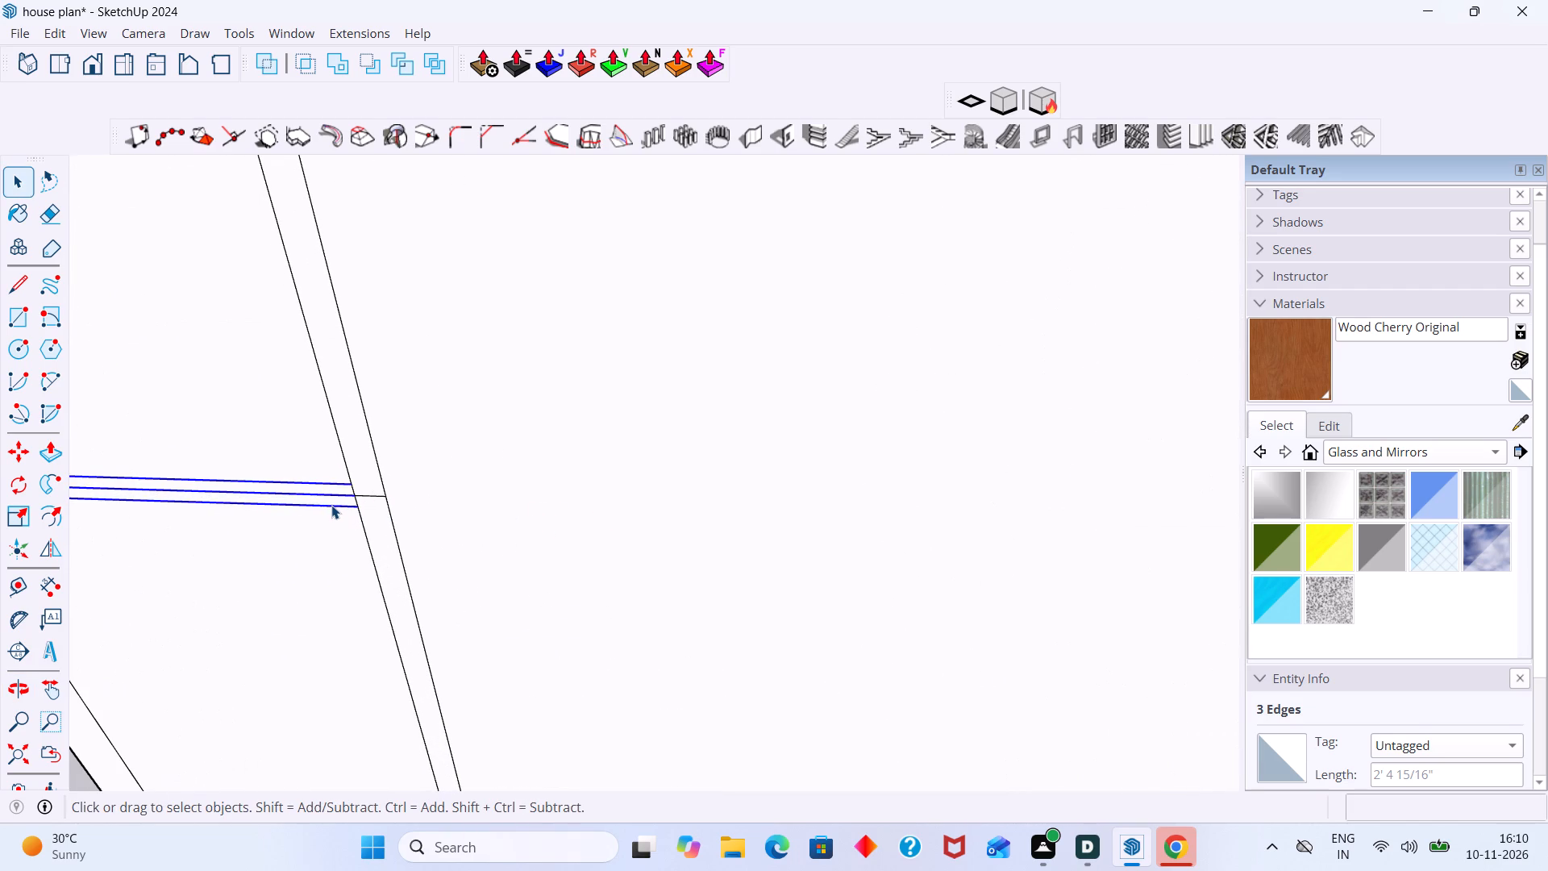
pyautogui.click(331, 505)
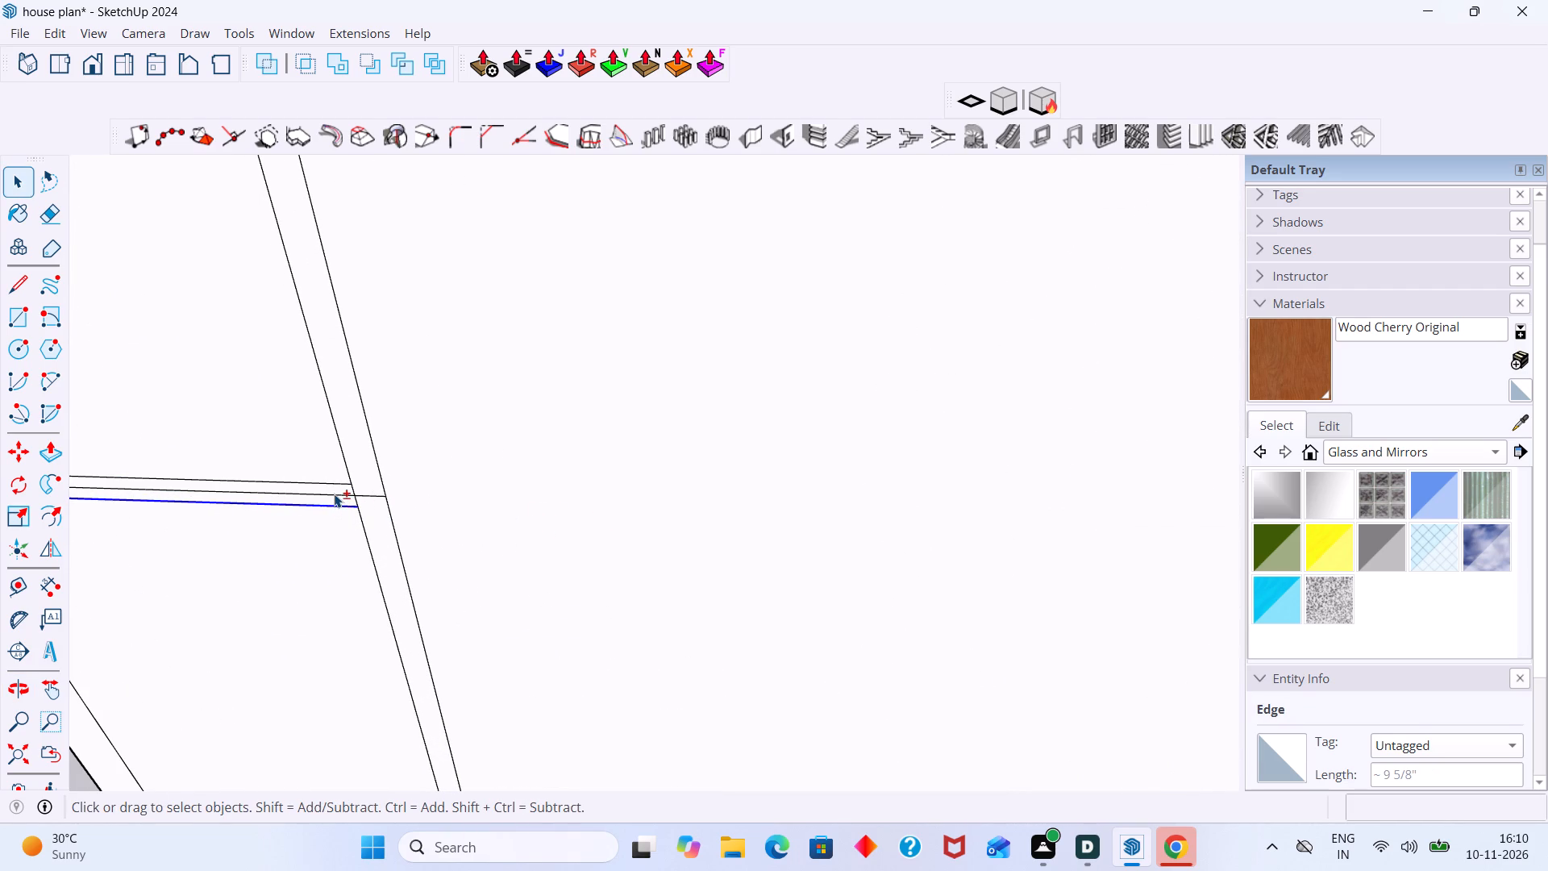
pyautogui.keyDown('shift'); pyautogui.click(334, 493); pyautogui.keyUp('shift')
pyautogui.keyDown('shift'); pyautogui.click(338, 493); pyautogui.keyUp('shift')
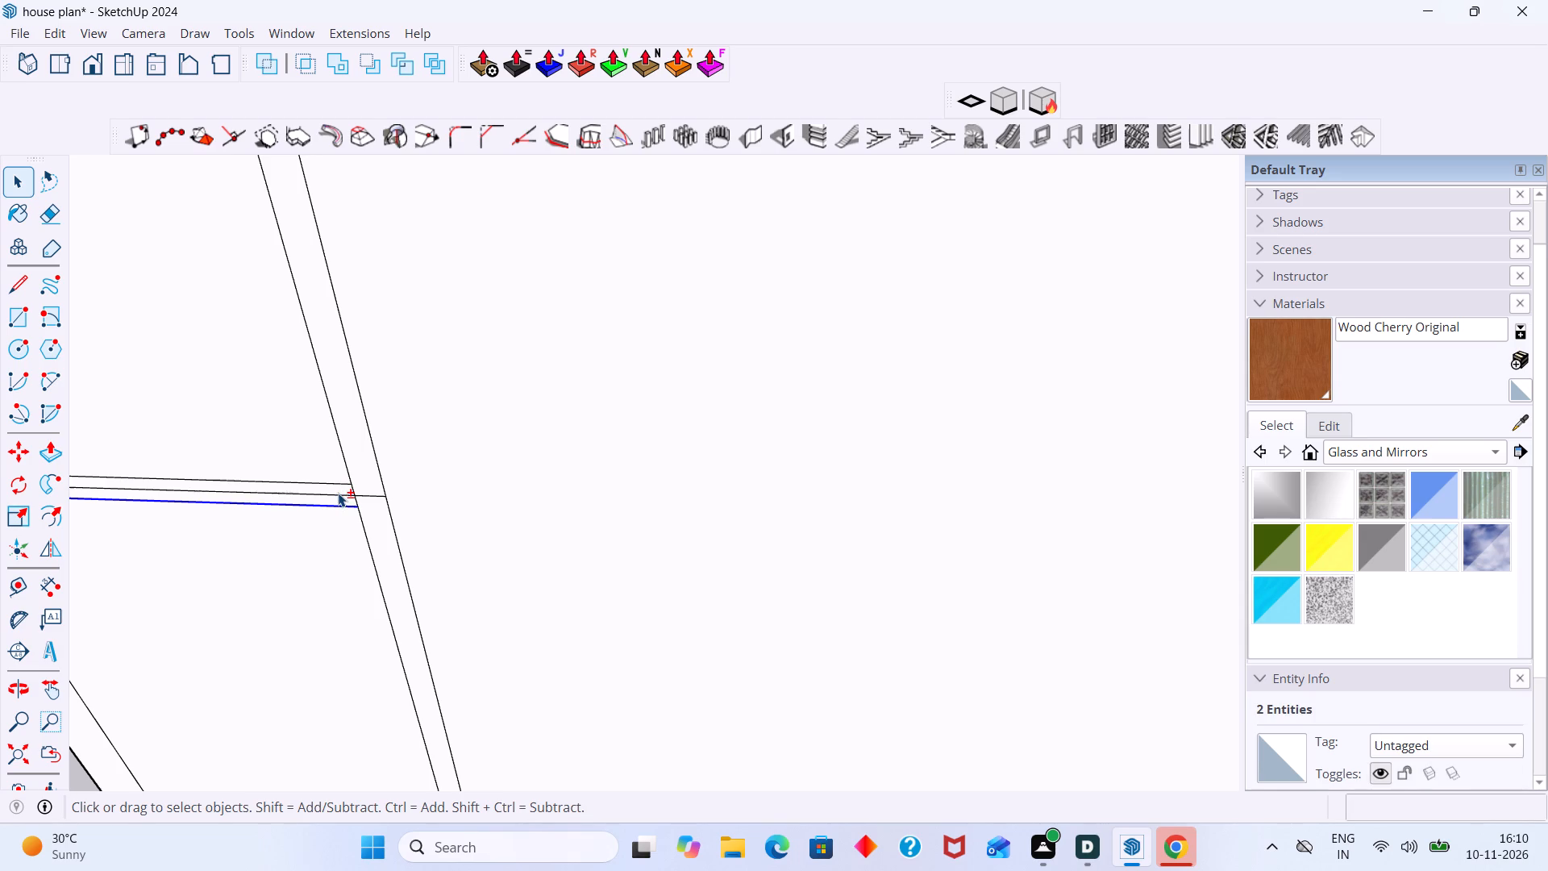
pyautogui.keyDown('shift'); pyautogui.click(338, 493); pyautogui.keyUp('shift')
pyautogui.keyDown('shift'); pyautogui.click(336, 479); pyautogui.keyUp('shift')
pyautogui.keyDown('shift'); pyautogui.click(336, 473); pyautogui.keyUp('shift')
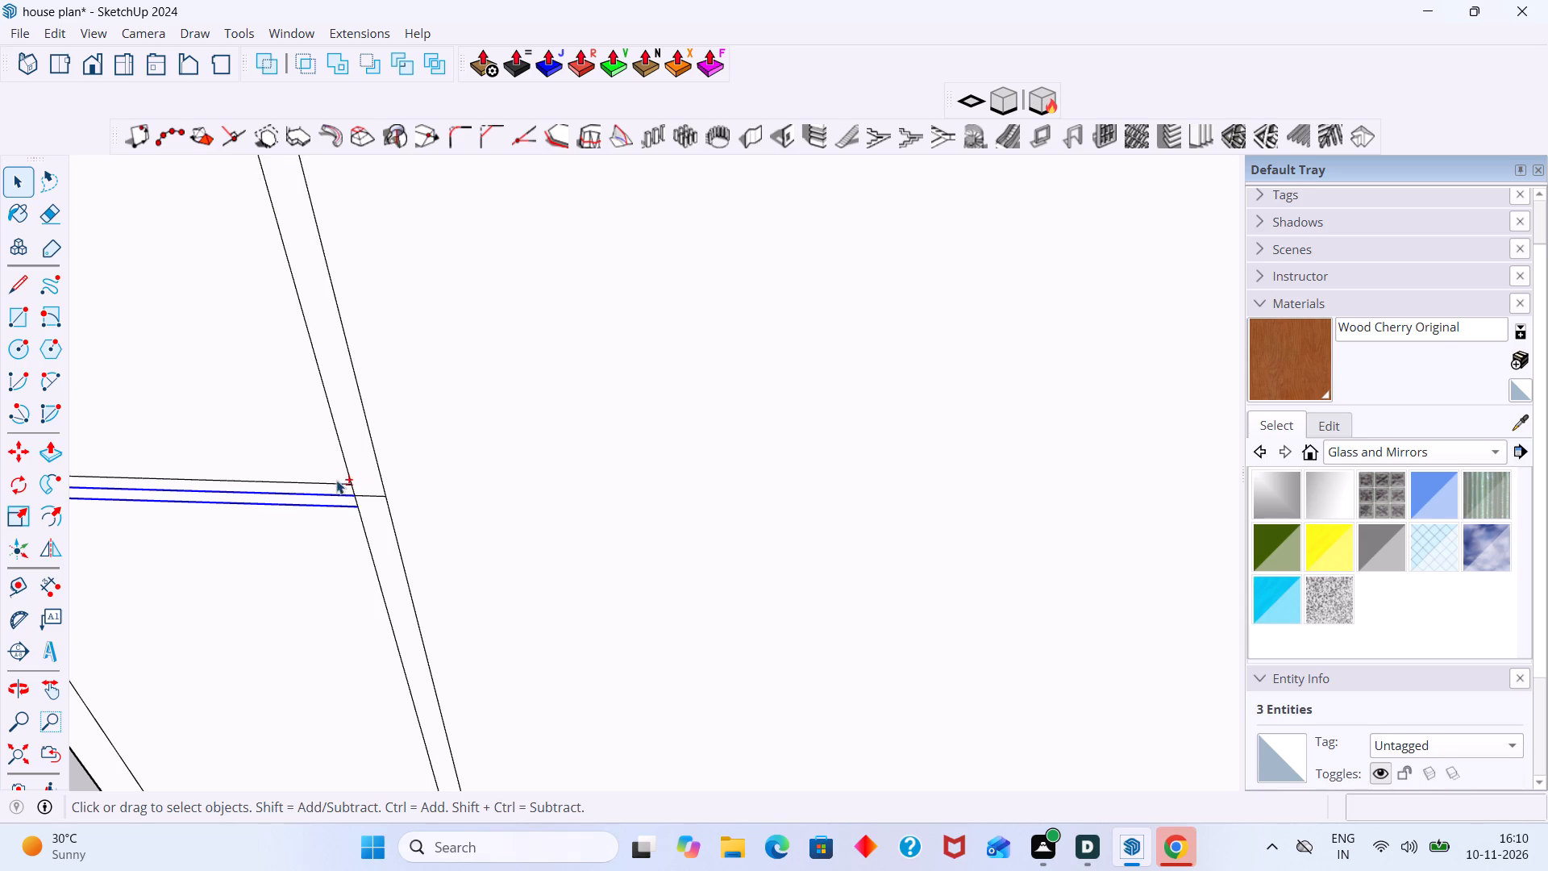
pyautogui.keyDown('shift'); pyautogui.click(336, 482); pyautogui.keyUp('shift')
pyautogui.press('m')
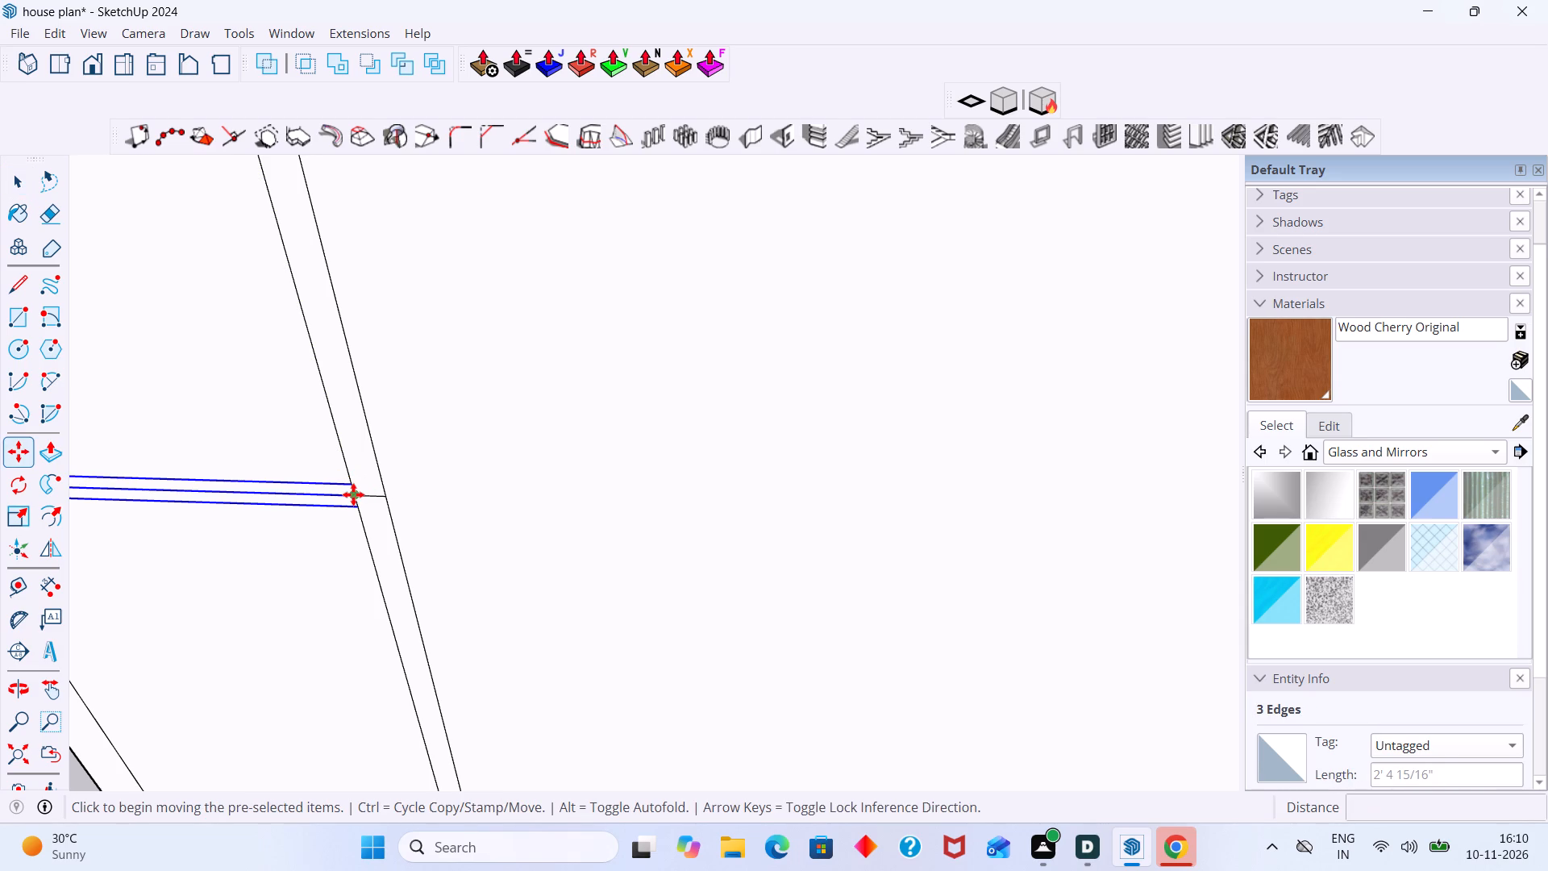
pyautogui.click(354, 494)
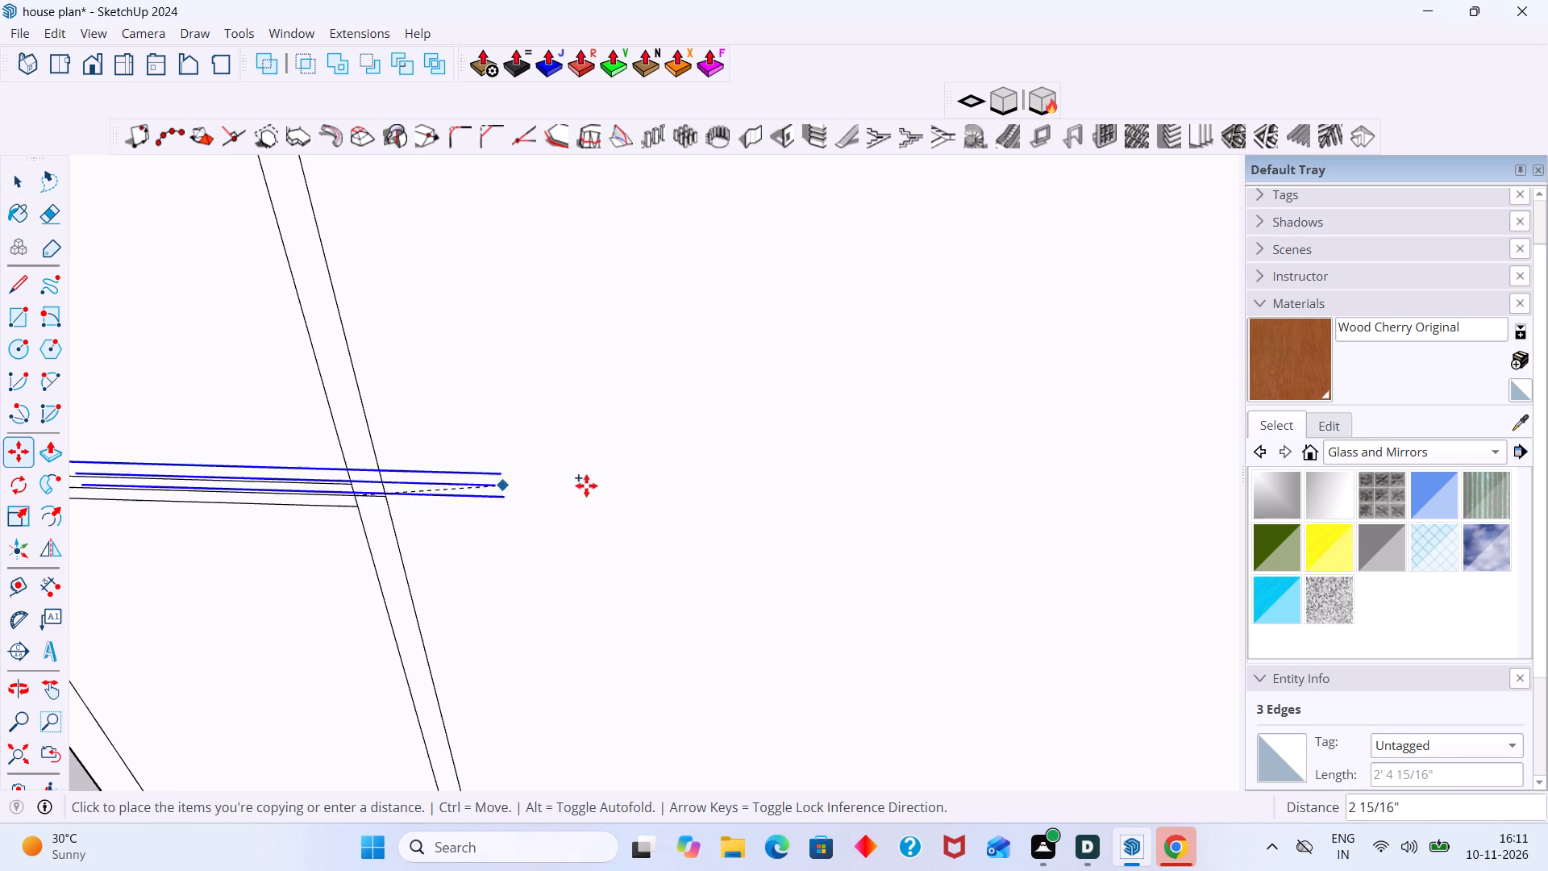
pyautogui.scroll(-7, 619, 491)
pyautogui.keyDown('shift'); pyautogui.moveTo(780, 517); pyautogui.dragTo(394, 510, button='middle'); pyautogui.keyUp('shift')
pyautogui.scroll(6, 1076, 518)
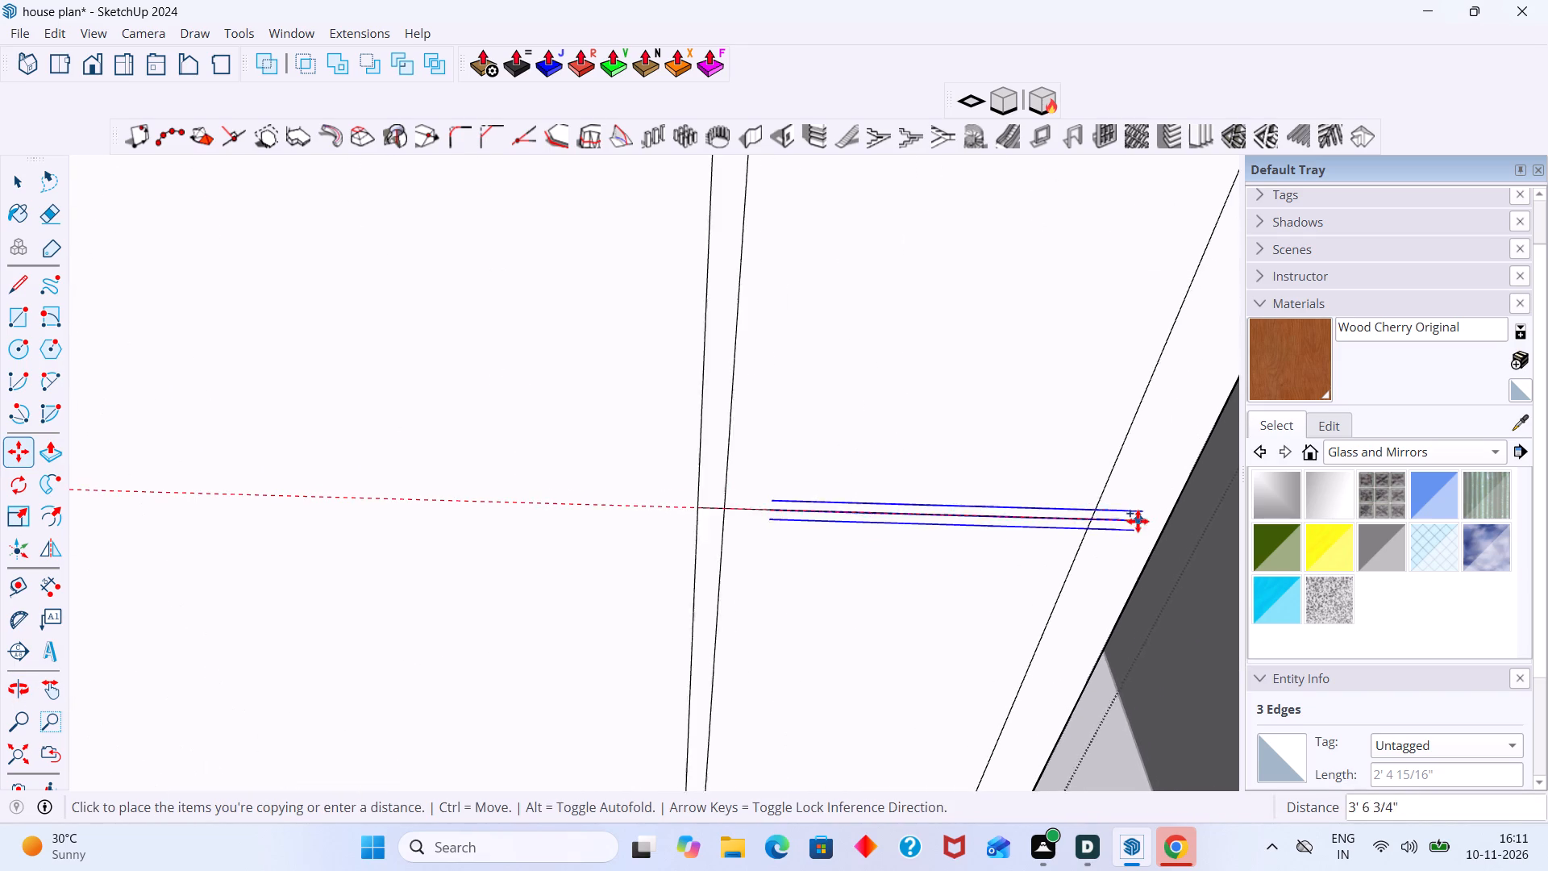
pyautogui.scroll(7, 1138, 521)
pyautogui.click(1069, 511)
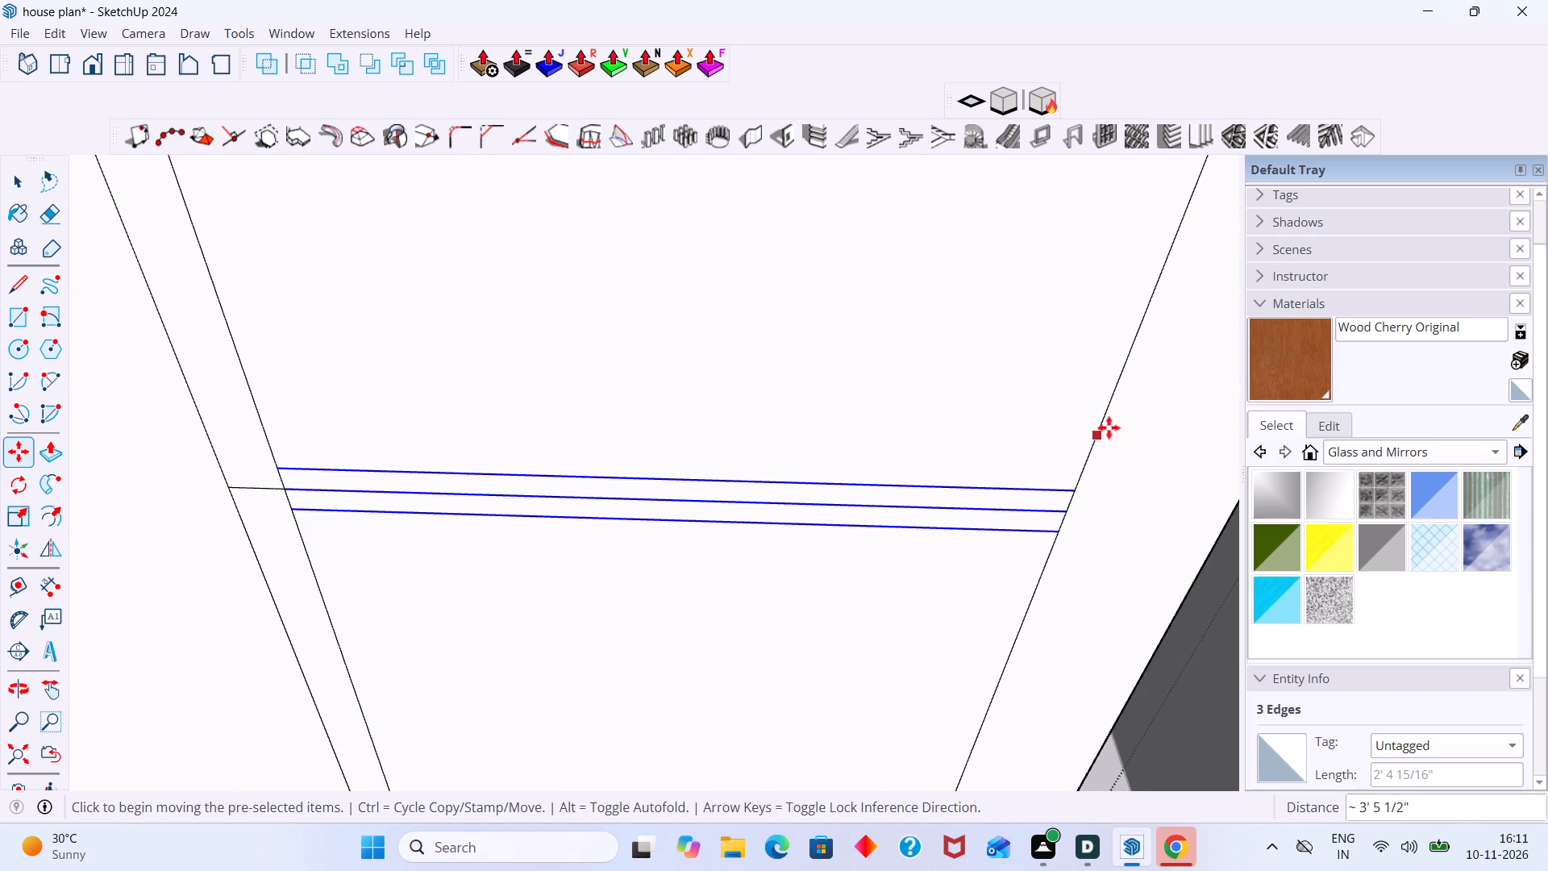
# Copy the right section's three shelf lines about 11 1/16" up, centring them on the next horizontal line above.
pyautogui.click(1065, 512)
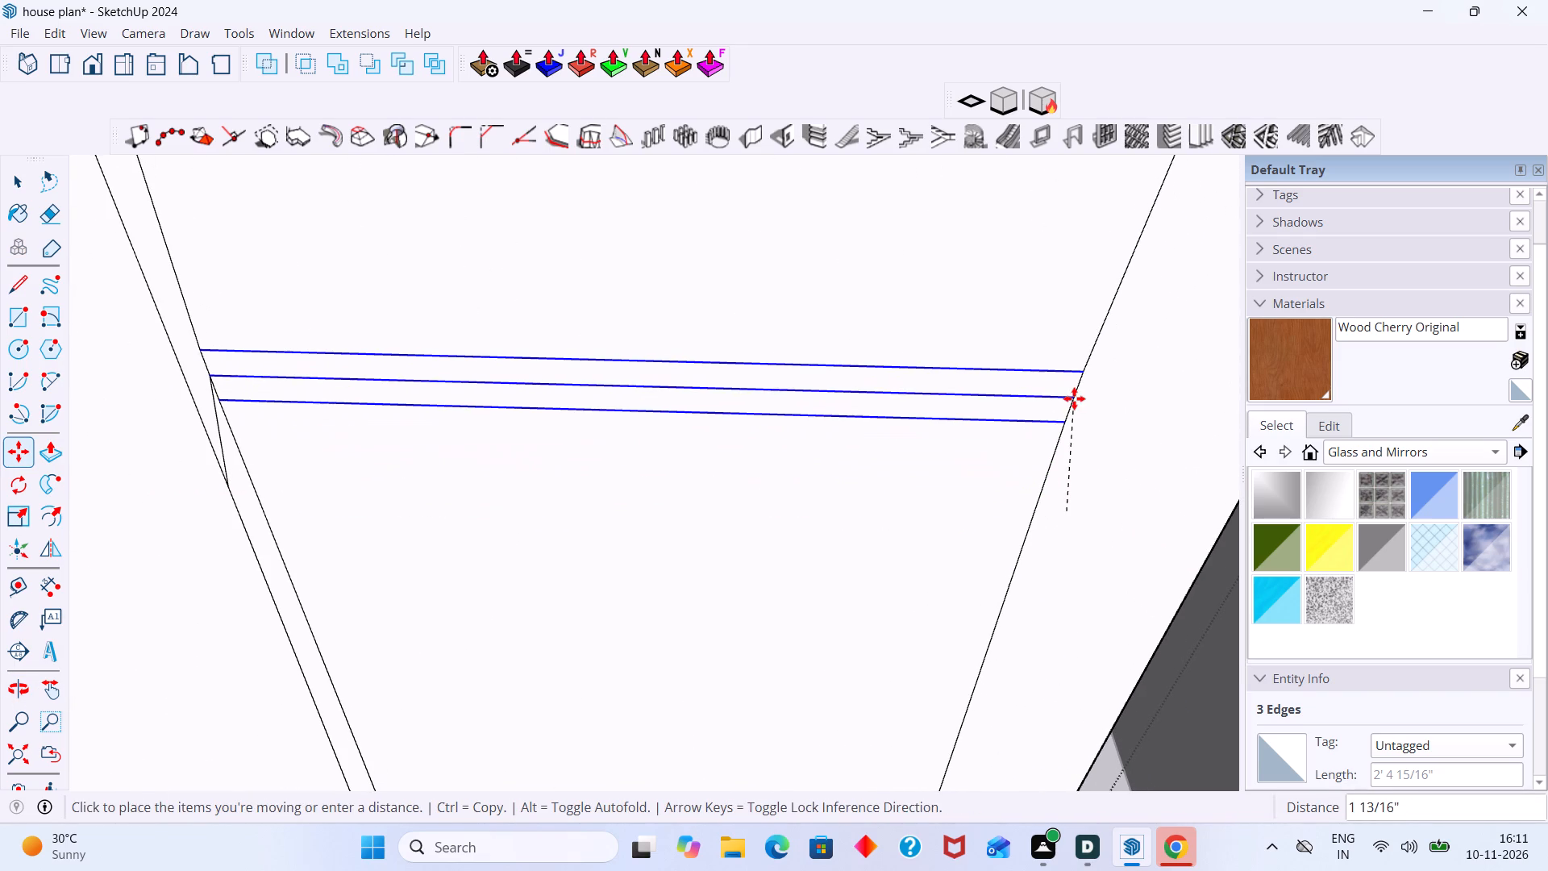
pyautogui.scroll(-5, 1083, 391)
pyautogui.moveTo(1088, 390); pyautogui.dragTo(967, 646, button='middle')
pyautogui.keyDown('shift'); pyautogui.scroll(1, 967, 646); pyautogui.keyUp('shift')
pyautogui.moveTo(967, 646); pyautogui.dragTo(967, 621, button='middle')
pyautogui.scroll(-7, 987, 516)
pyautogui.moveTo(994, 508); pyautogui.dragTo(914, 652, button='middle')
pyautogui.scroll(6, 989, 473)
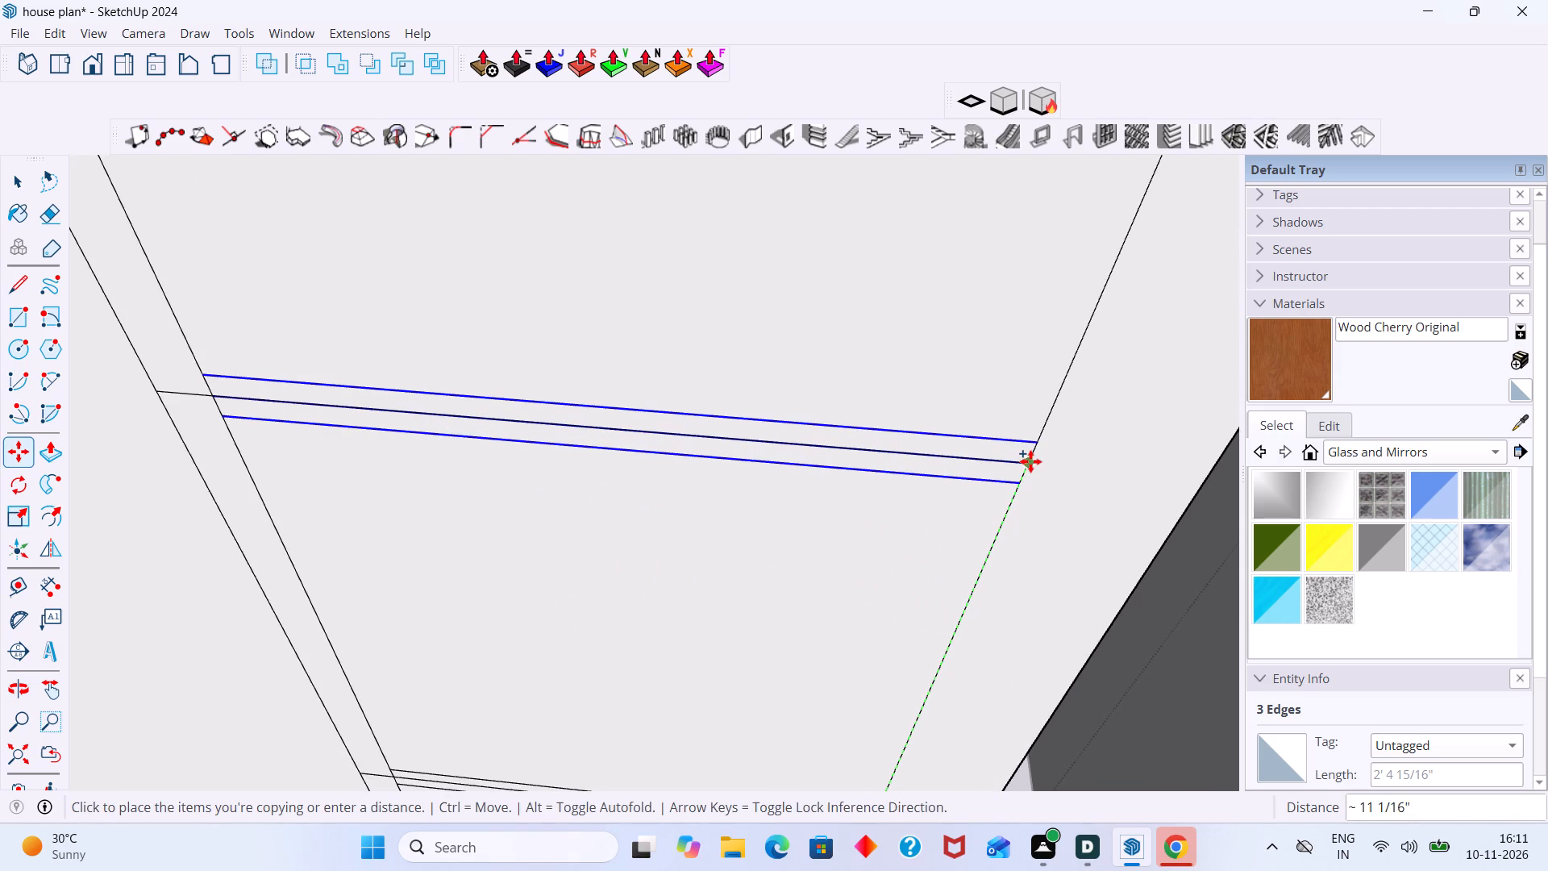
pyautogui.click(1030, 461)
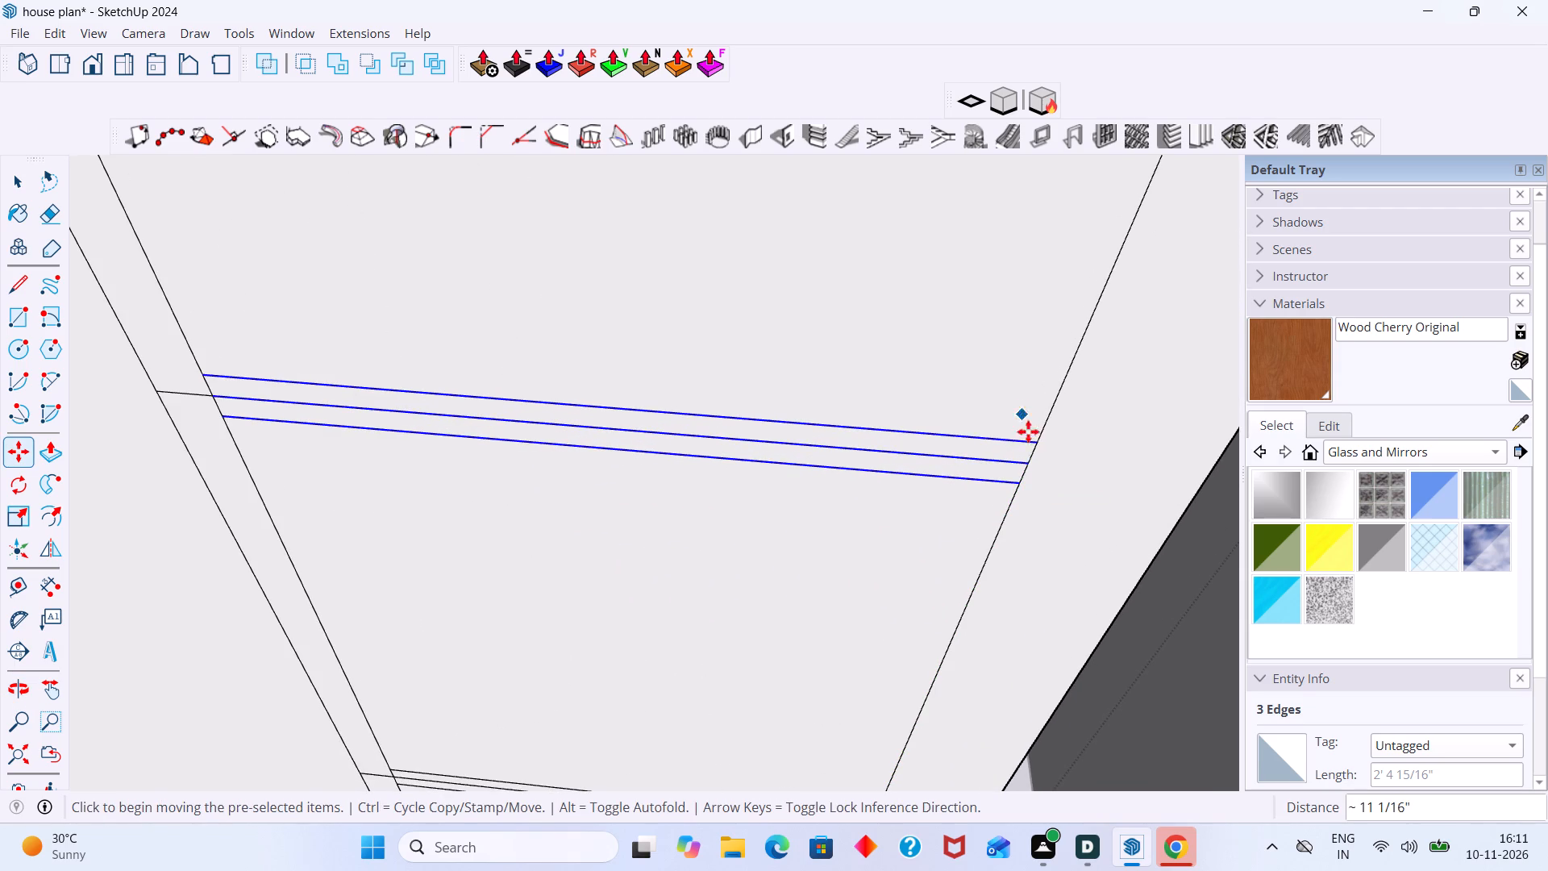
# Copy the three shelf lines about 11 1/16" further up, centring them on the right section's second horizontal line from the top.
pyautogui.click(1030, 461)
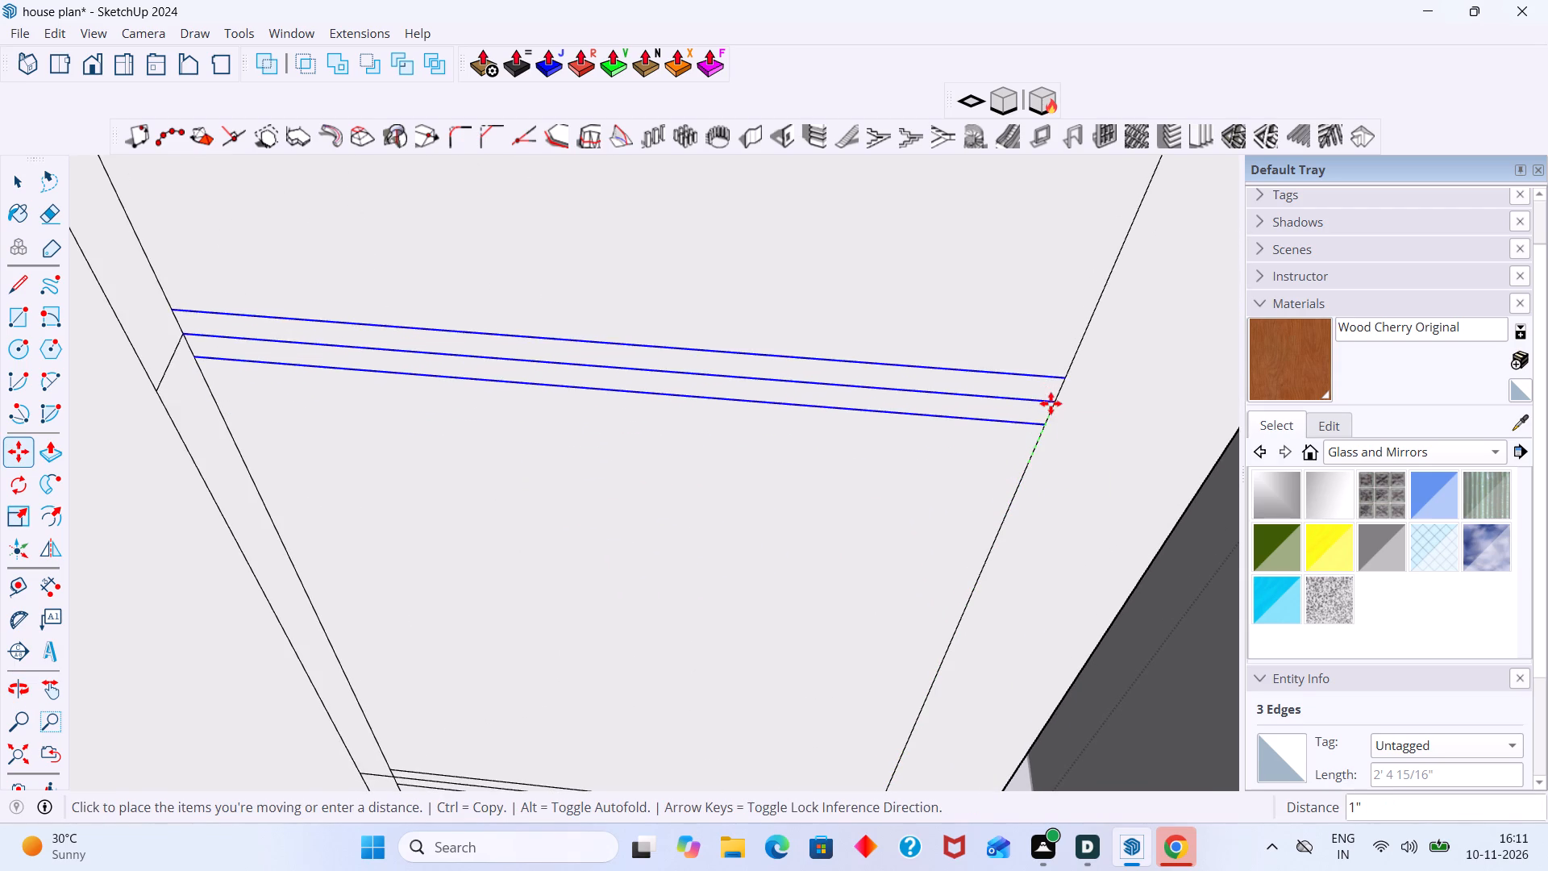
pyautogui.scroll(-6, 1103, 386)
pyautogui.keyDown('shift'); pyautogui.moveTo(1084, 359); pyautogui.dragTo(1013, 569, button='middle'); pyautogui.keyUp('shift')
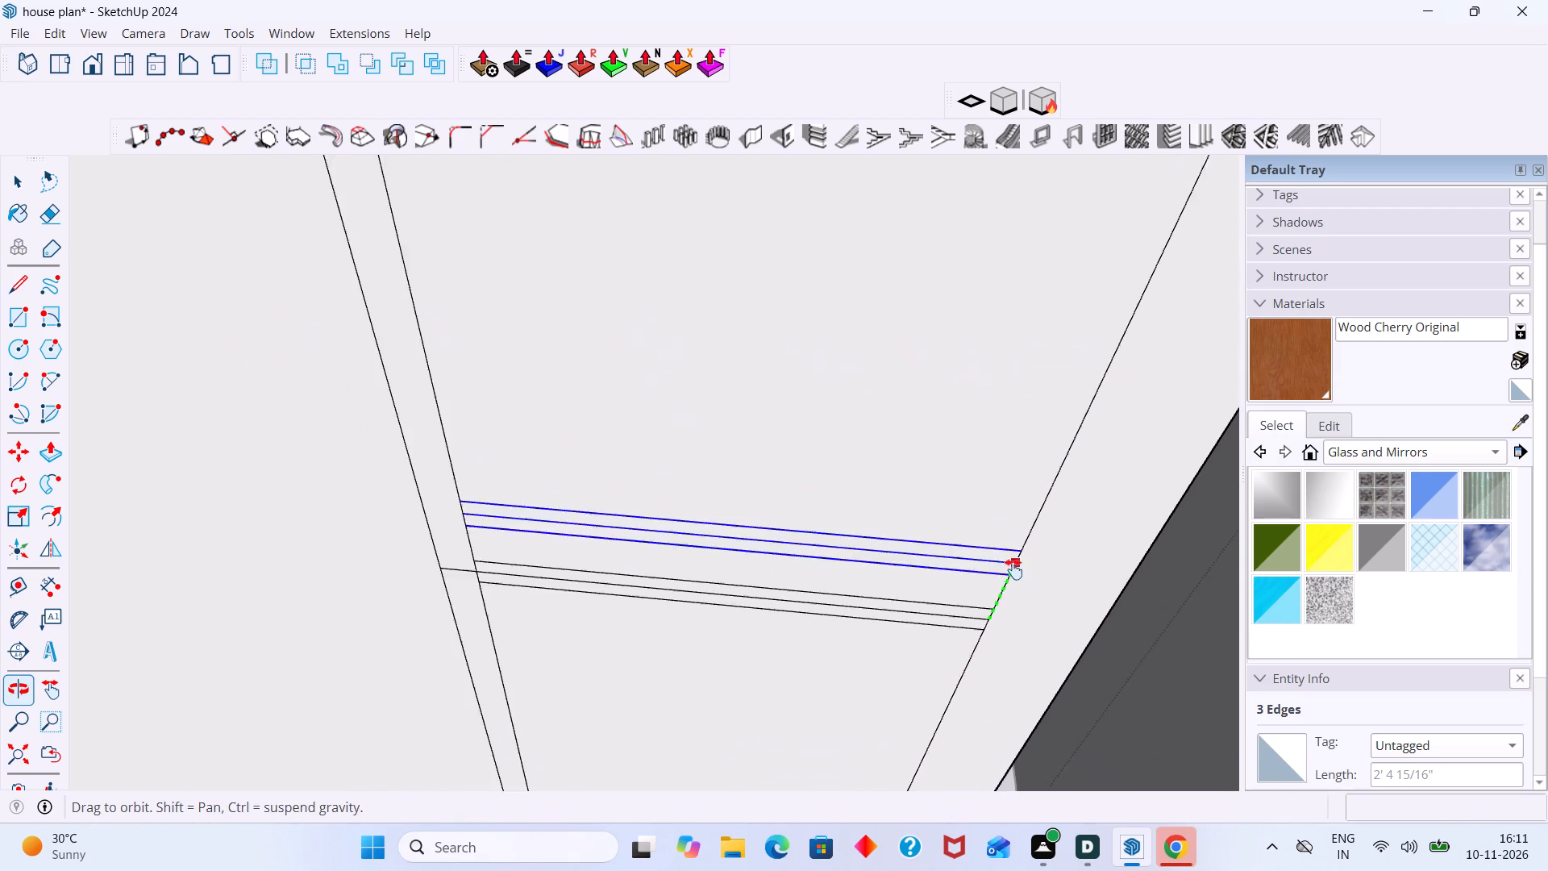
pyautogui.keyDown('shift'); pyautogui.moveTo(1013, 569); pyautogui.dragTo(1012, 567, button='middle'); pyautogui.keyUp('shift')
pyautogui.scroll(-4, 1044, 410)
pyautogui.keyDown('shift'); pyautogui.moveTo(1091, 384); pyautogui.dragTo(1013, 544, button='middle'); pyautogui.keyUp('shift')
pyautogui.scroll(7, 1084, 418)
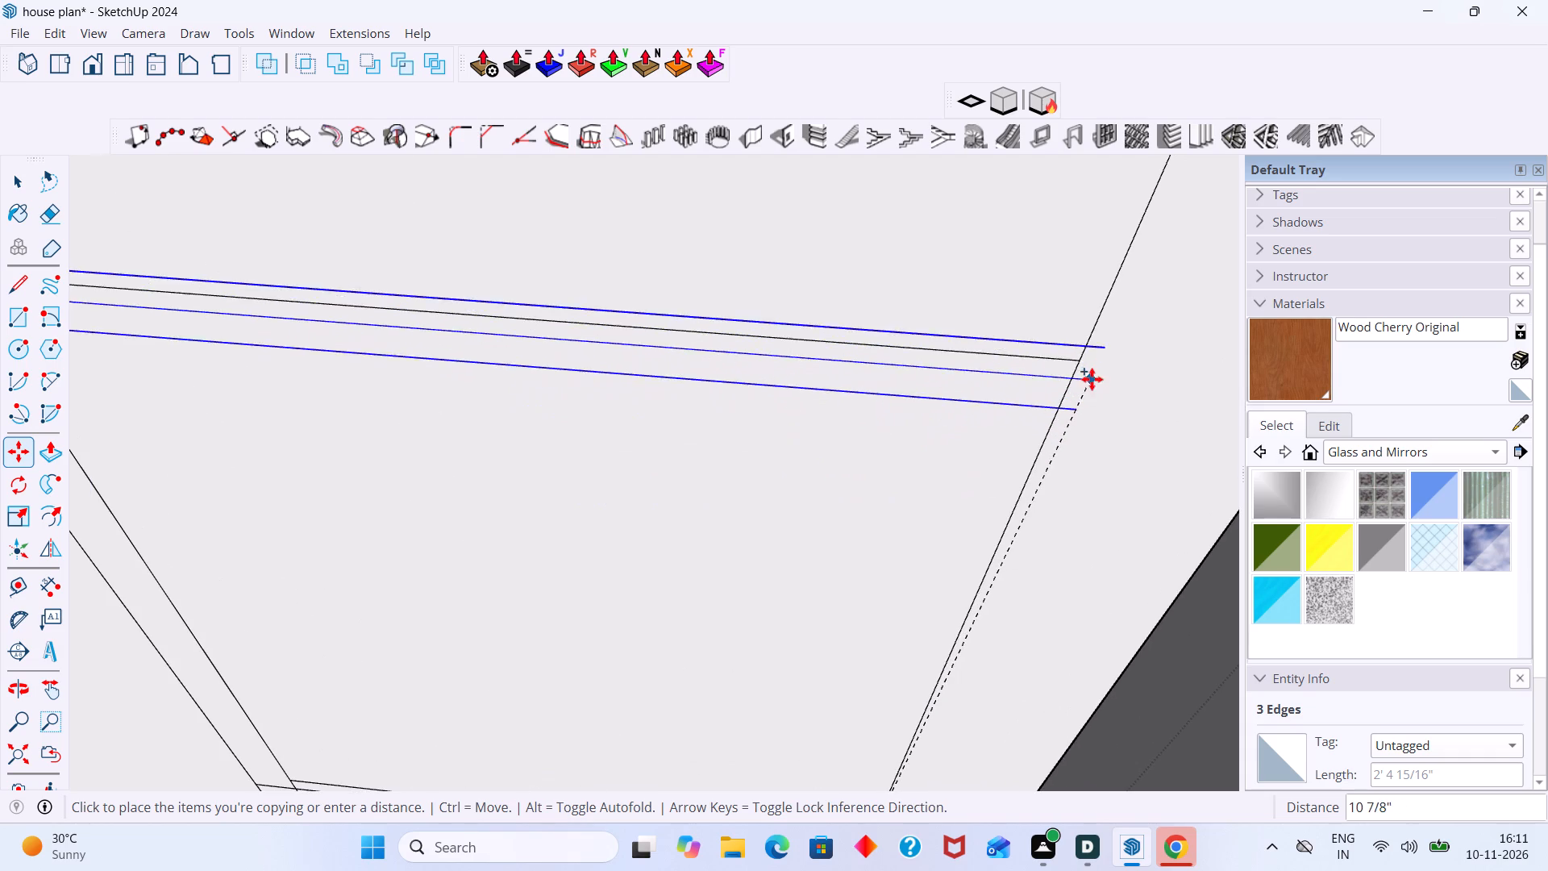
pyautogui.click(1081, 361)
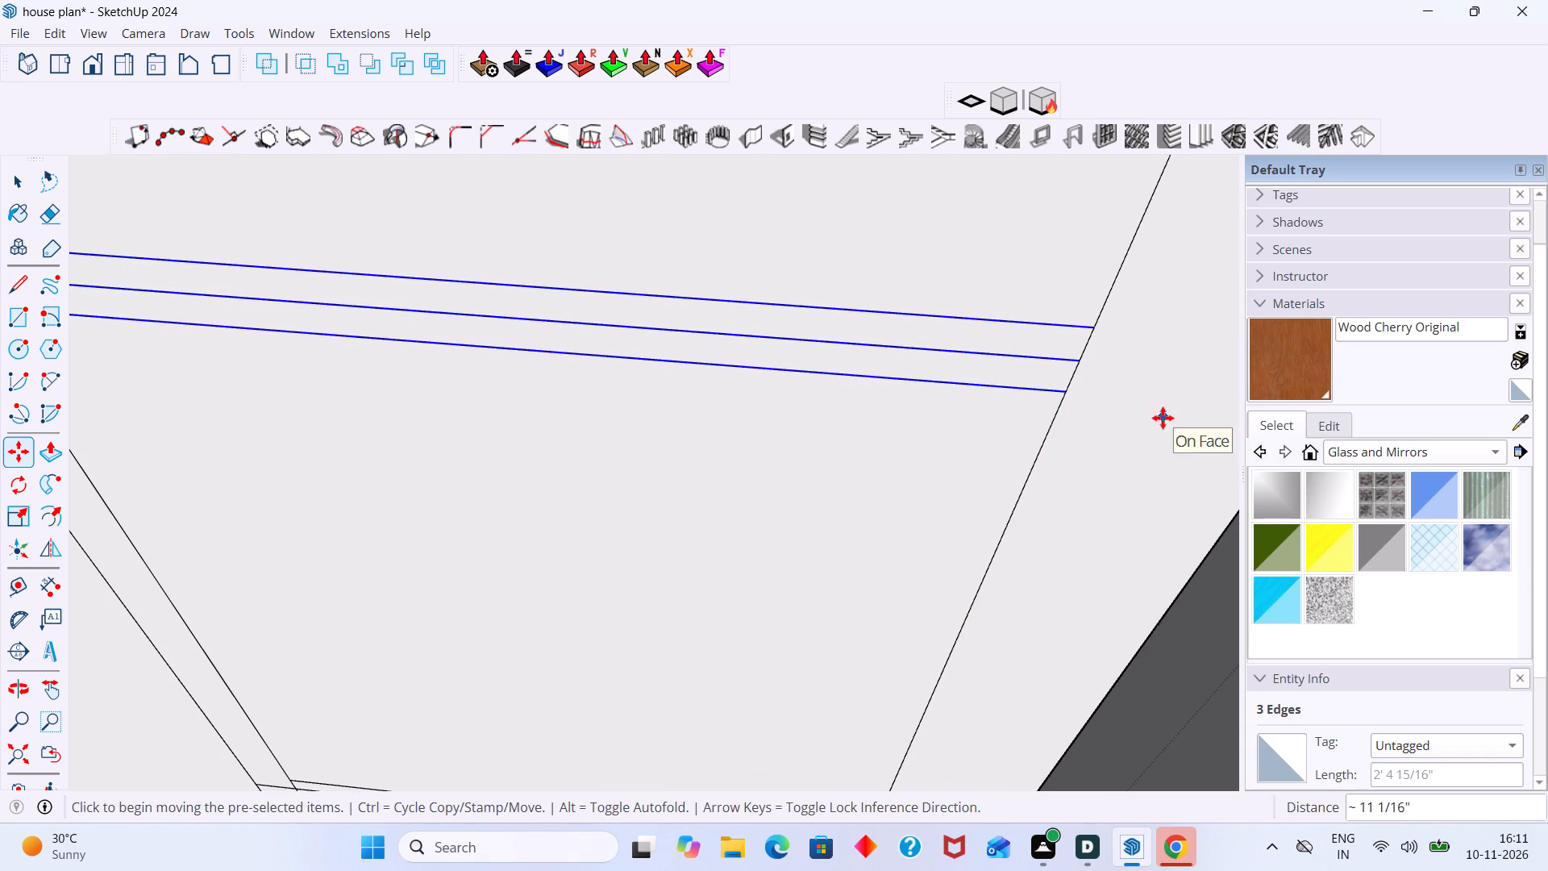
# Copy the three shelf lines about 11 1/16" up again, centring them on the right section's top horizontal line.
pyautogui.click(1084, 360)
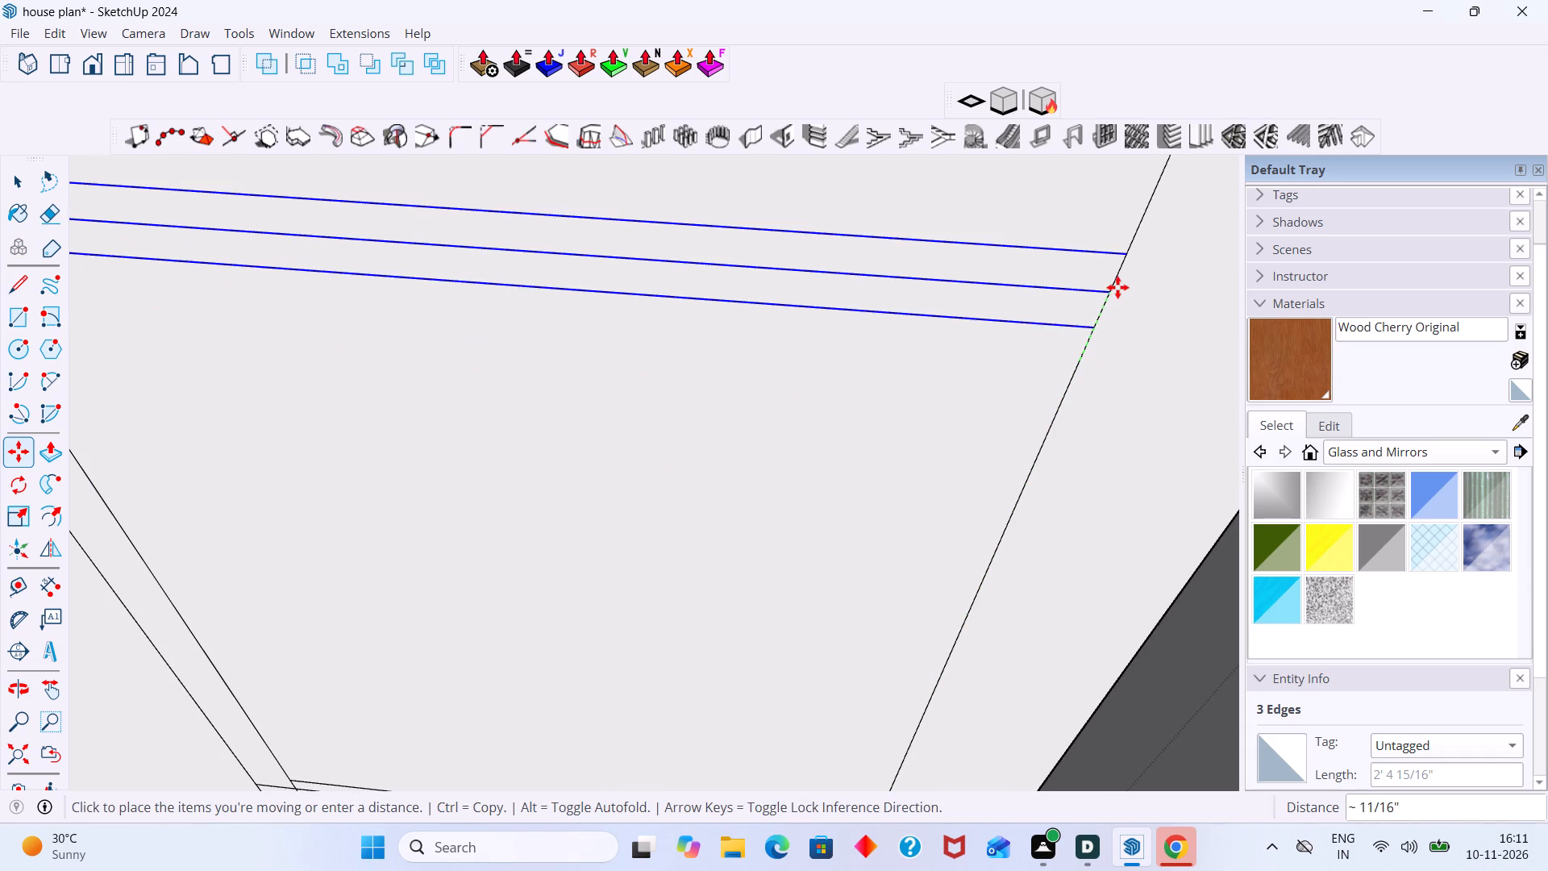
pyautogui.scroll(-5, 1123, 267)
pyautogui.keyDown('shift'); pyautogui.moveTo(1067, 265); pyautogui.dragTo(1023, 545, button='middle'); pyautogui.keyUp('shift')
pyautogui.scroll(-3, 1157, 381)
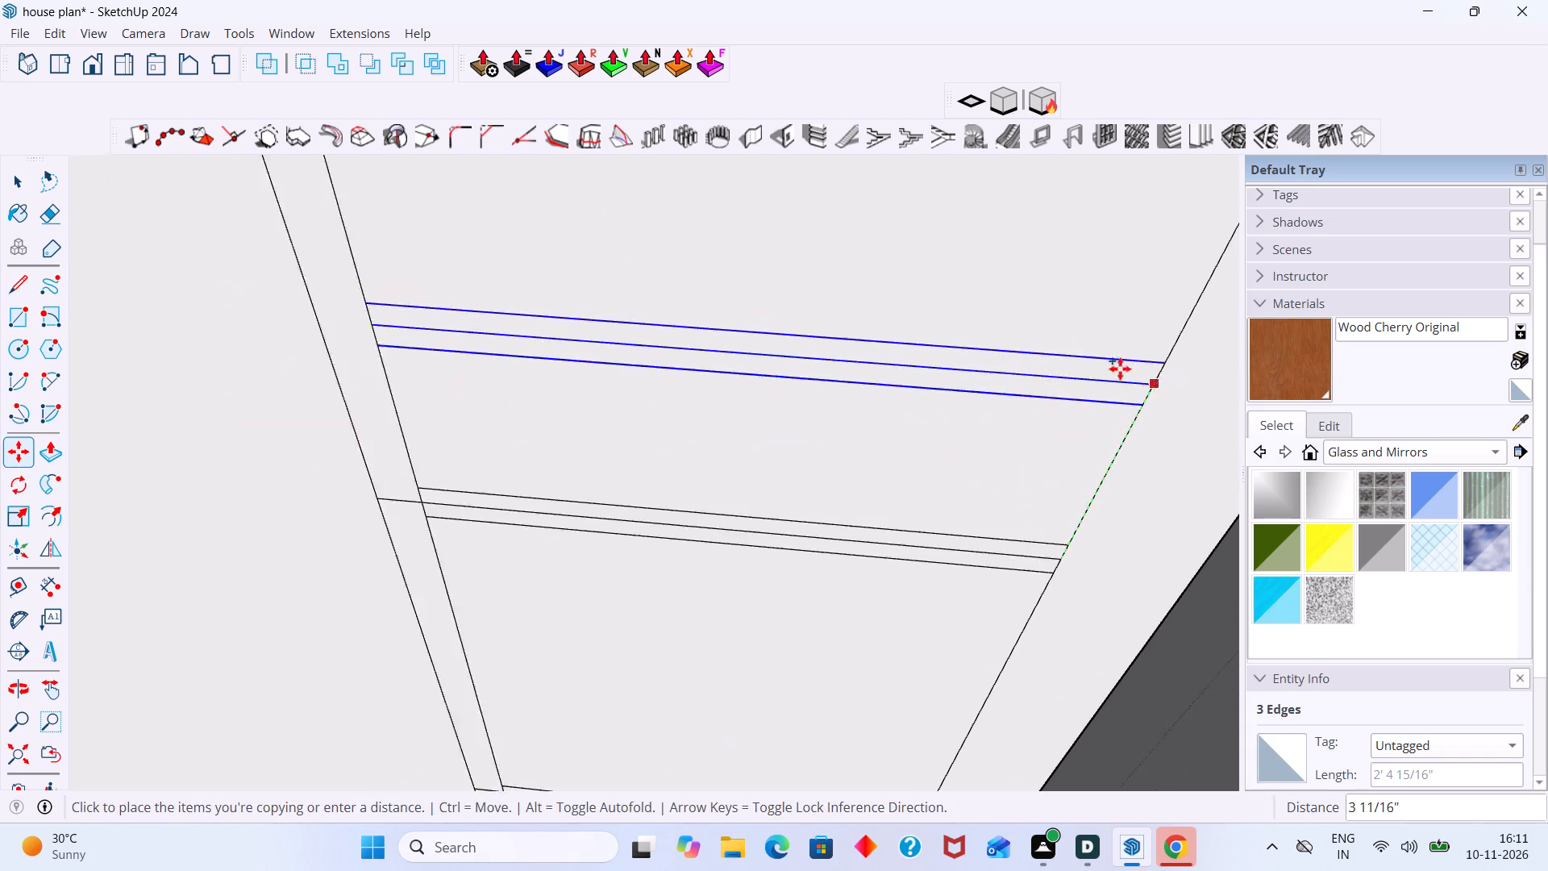
pyautogui.scroll(-2, 1120, 369)
pyautogui.keyDown('shift'); pyautogui.moveTo(1114, 358); pyautogui.dragTo(911, 551, button='middle'); pyautogui.keyUp('shift')
pyautogui.scroll(-6, 1002, 434)
pyautogui.moveTo(992, 380); pyautogui.dragTo(939, 535, button='middle')
pyautogui.scroll(4, 988, 448)
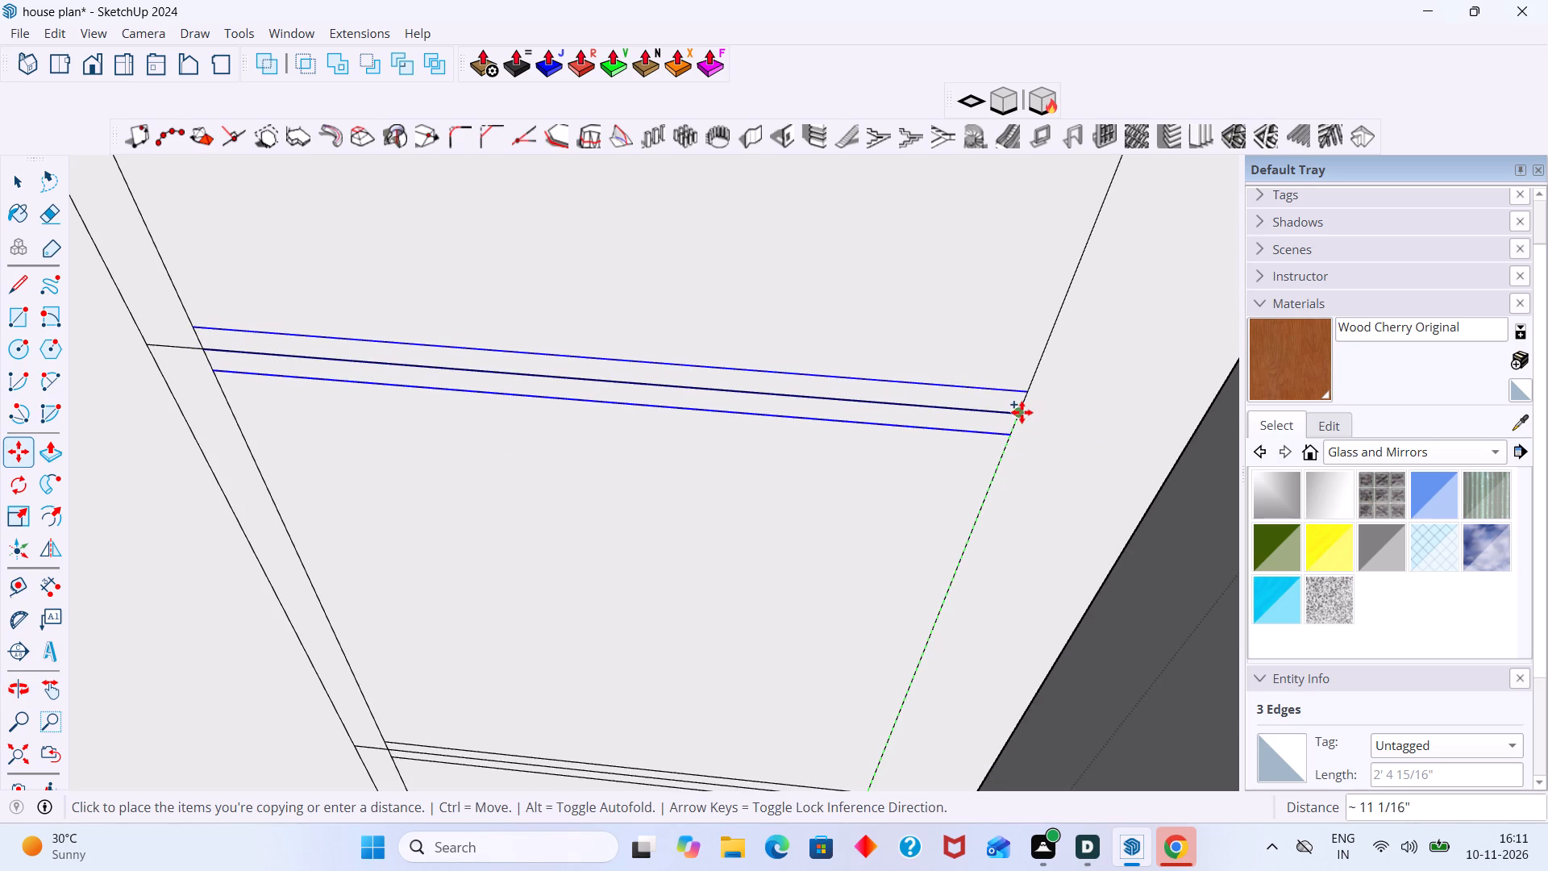
pyautogui.click(1022, 412)
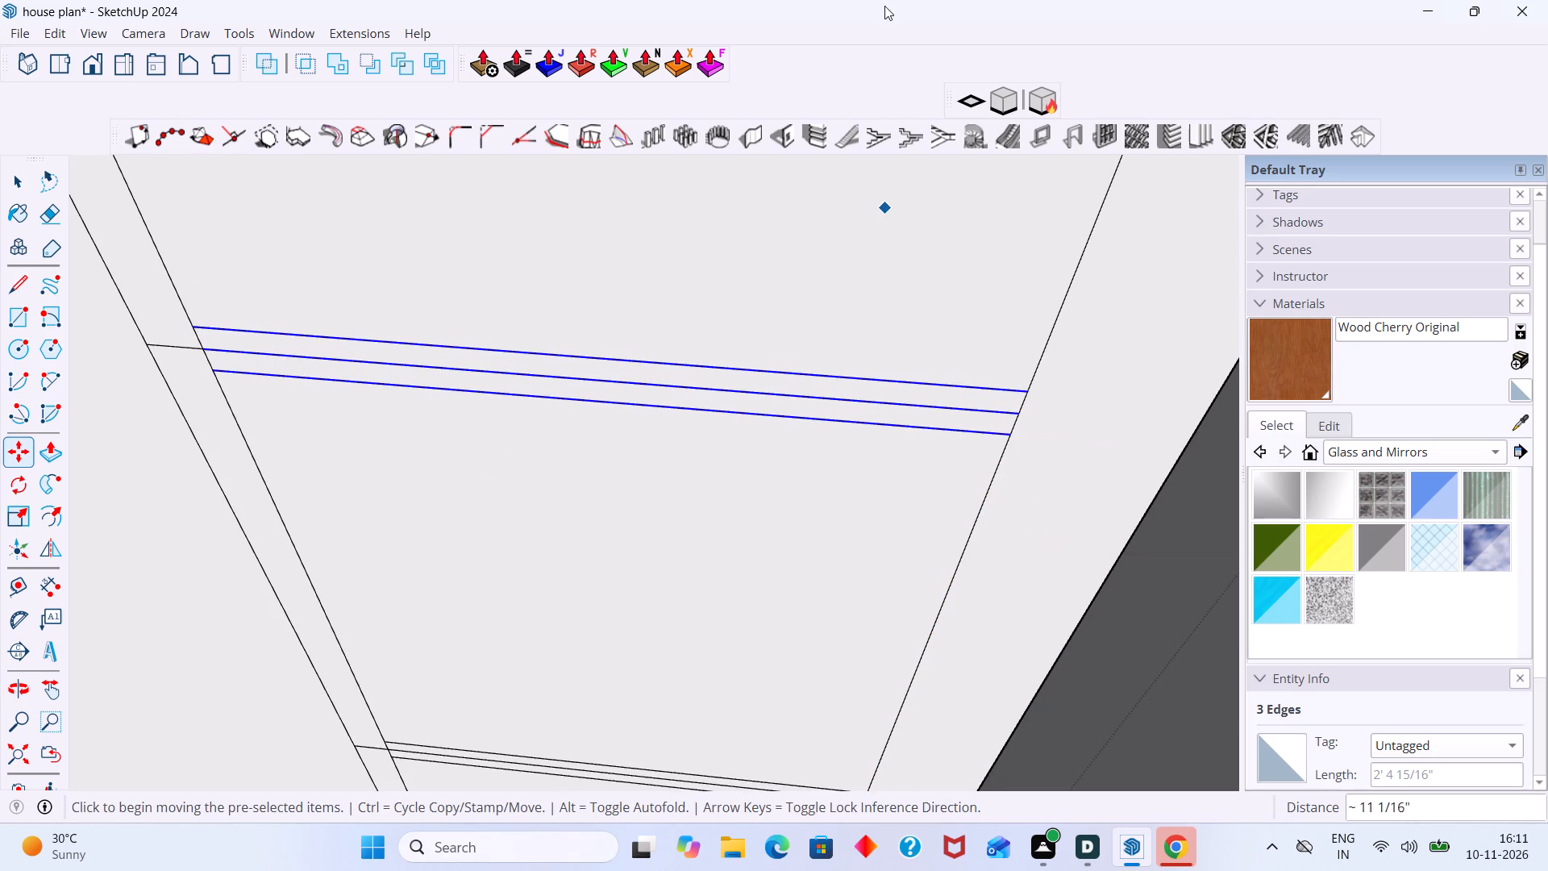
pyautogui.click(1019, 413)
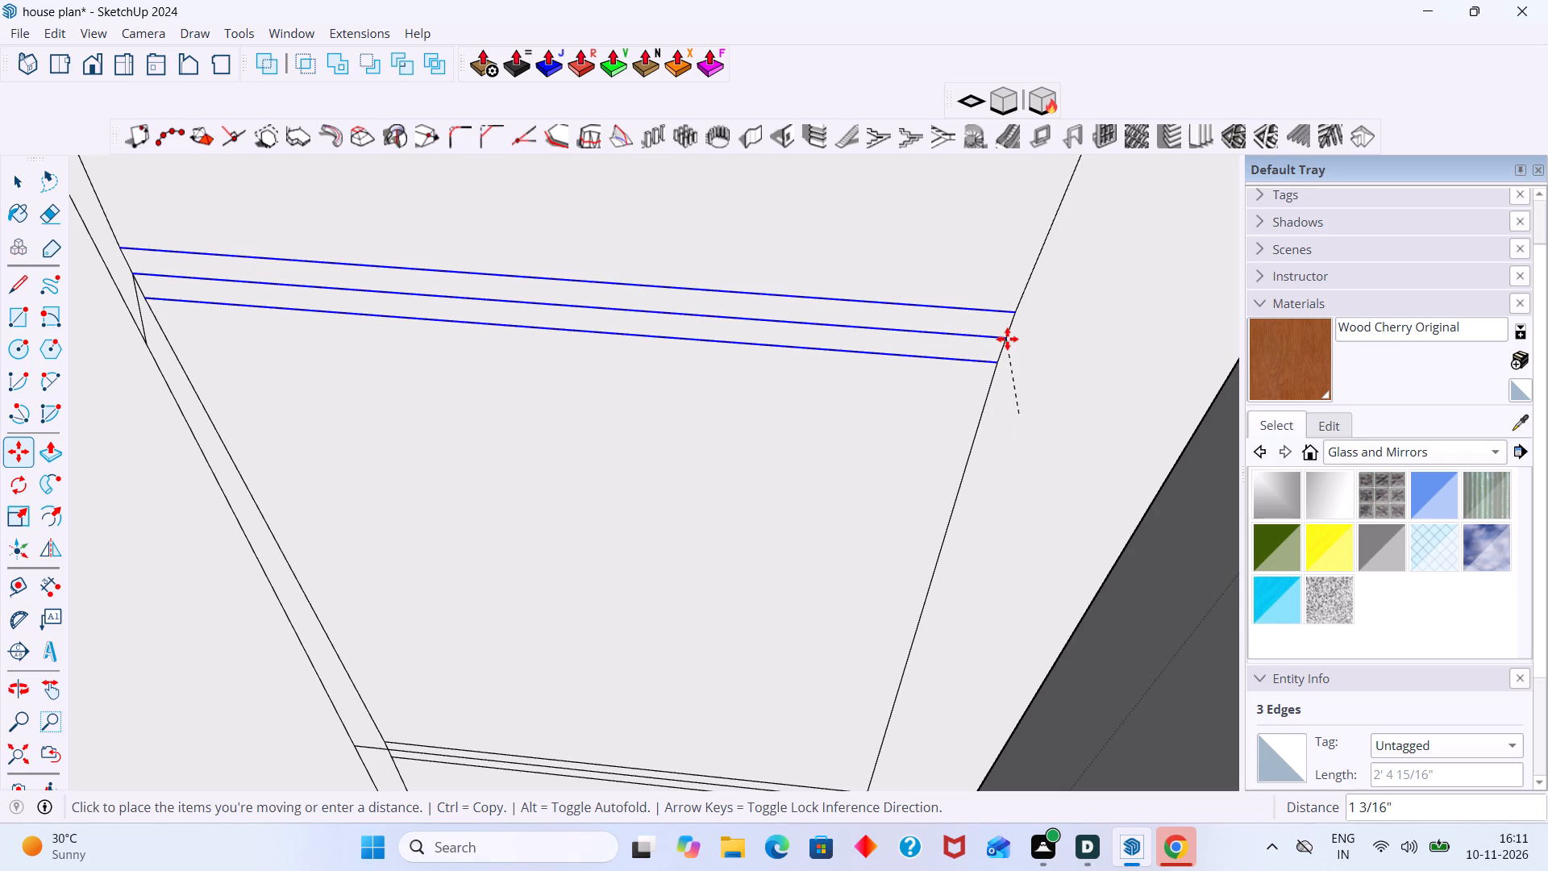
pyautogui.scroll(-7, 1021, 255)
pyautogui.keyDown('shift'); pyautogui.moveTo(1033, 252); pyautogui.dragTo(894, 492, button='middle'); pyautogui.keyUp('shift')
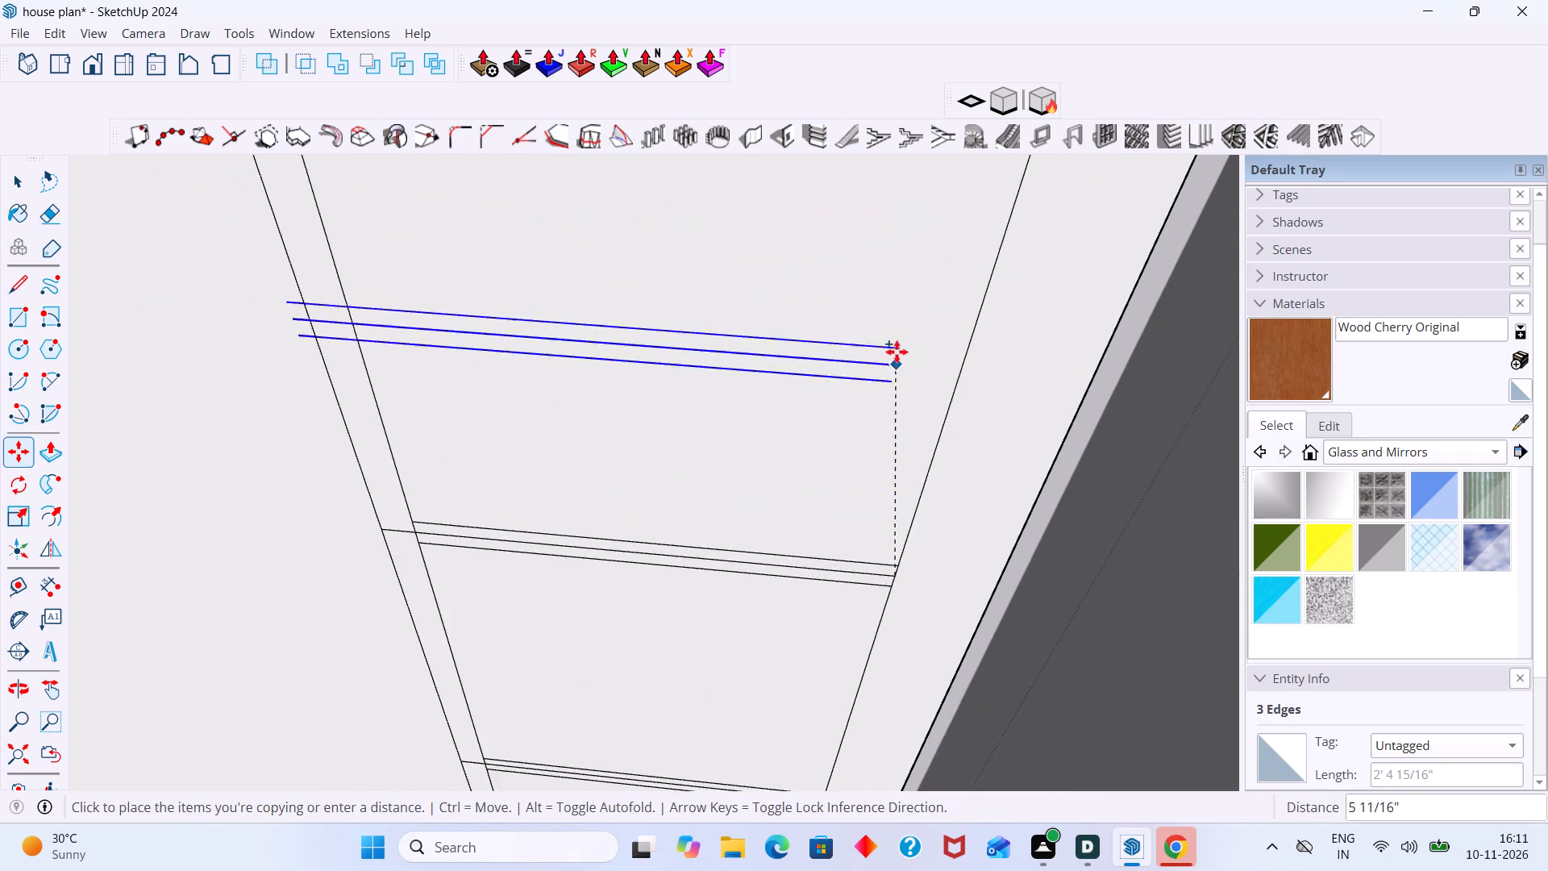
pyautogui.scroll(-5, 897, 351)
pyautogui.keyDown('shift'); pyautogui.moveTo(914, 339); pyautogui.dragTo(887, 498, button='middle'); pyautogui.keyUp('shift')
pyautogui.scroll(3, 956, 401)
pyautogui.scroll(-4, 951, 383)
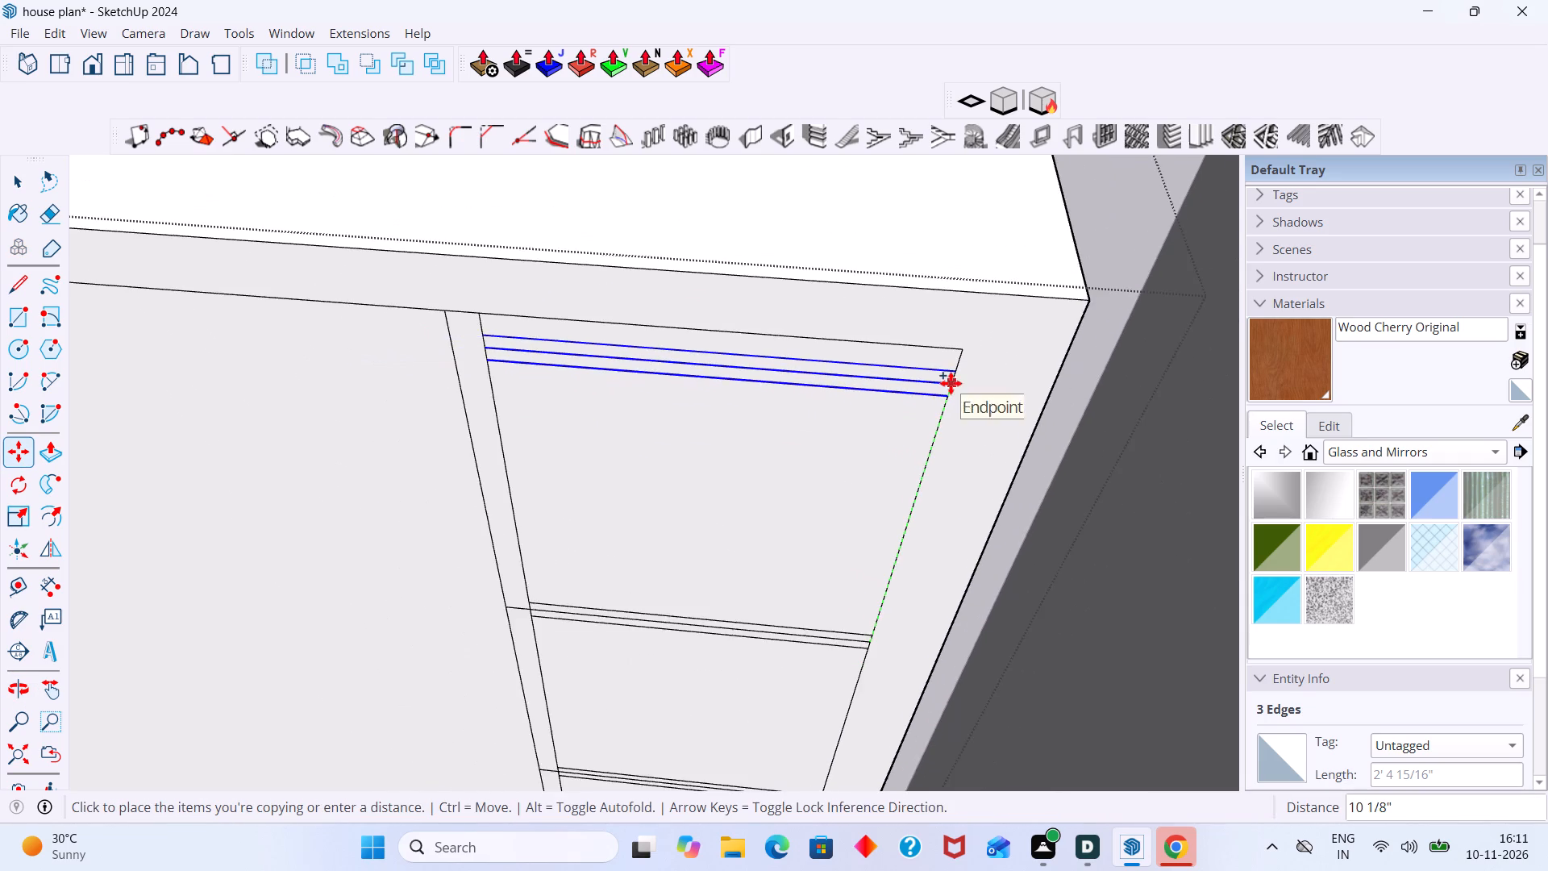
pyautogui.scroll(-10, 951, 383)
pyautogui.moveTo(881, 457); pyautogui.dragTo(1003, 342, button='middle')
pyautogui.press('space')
# Reopen the wardrobe group and erase the left section's top shelf centre line, including the divider stub and the short edges at both shelf ends.
pyautogui.scroll(-3, 922, 398)
pyautogui.scroll(2, 918, 298)
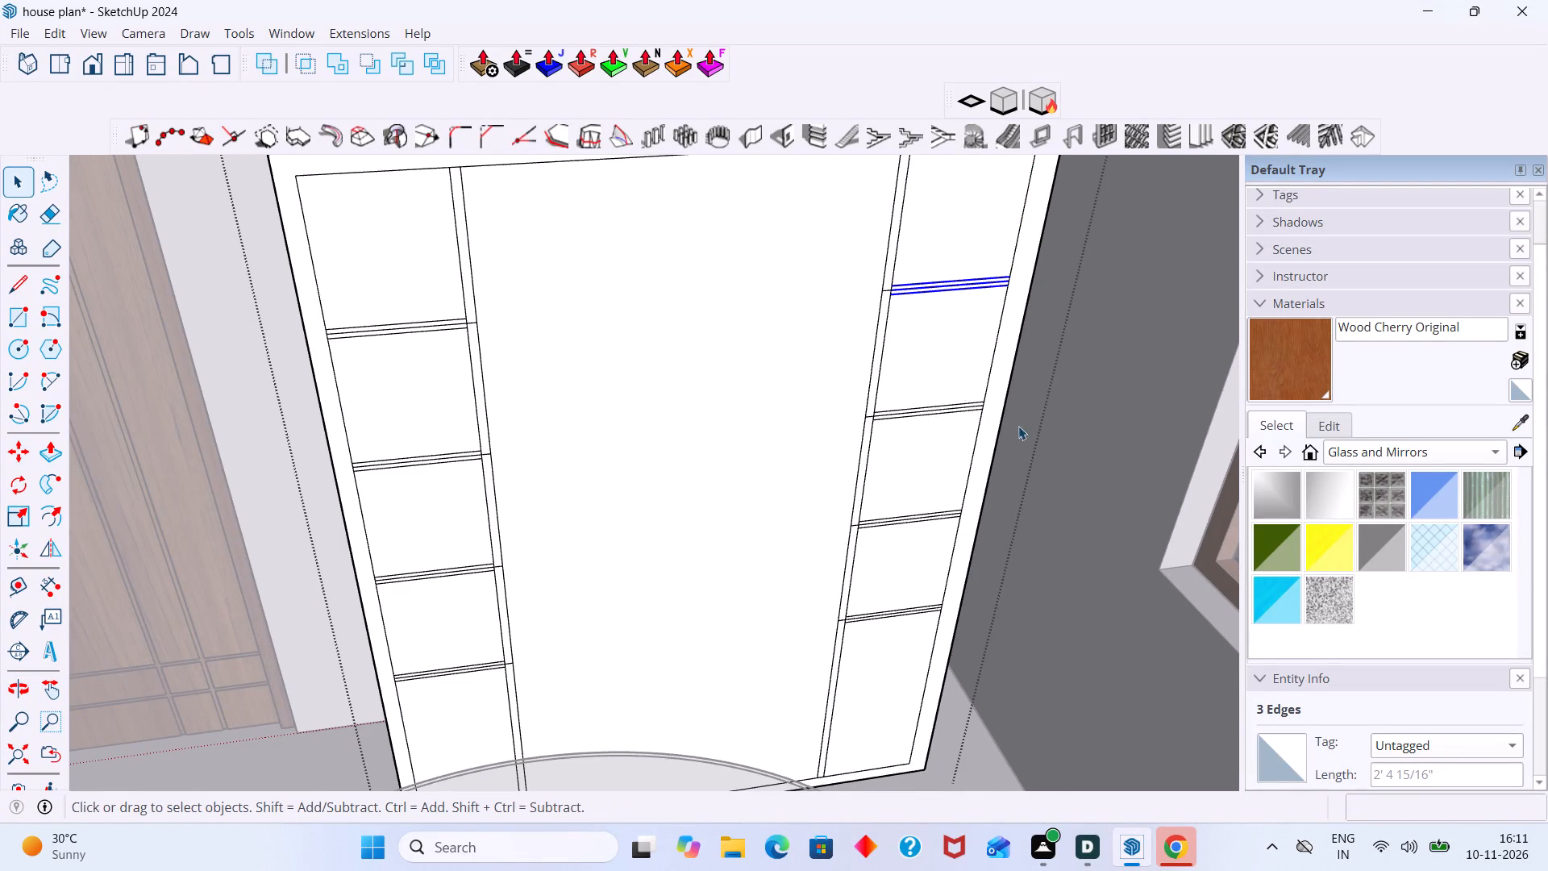
pyautogui.scroll(-12, 1049, 504)
pyautogui.click(30, 760)
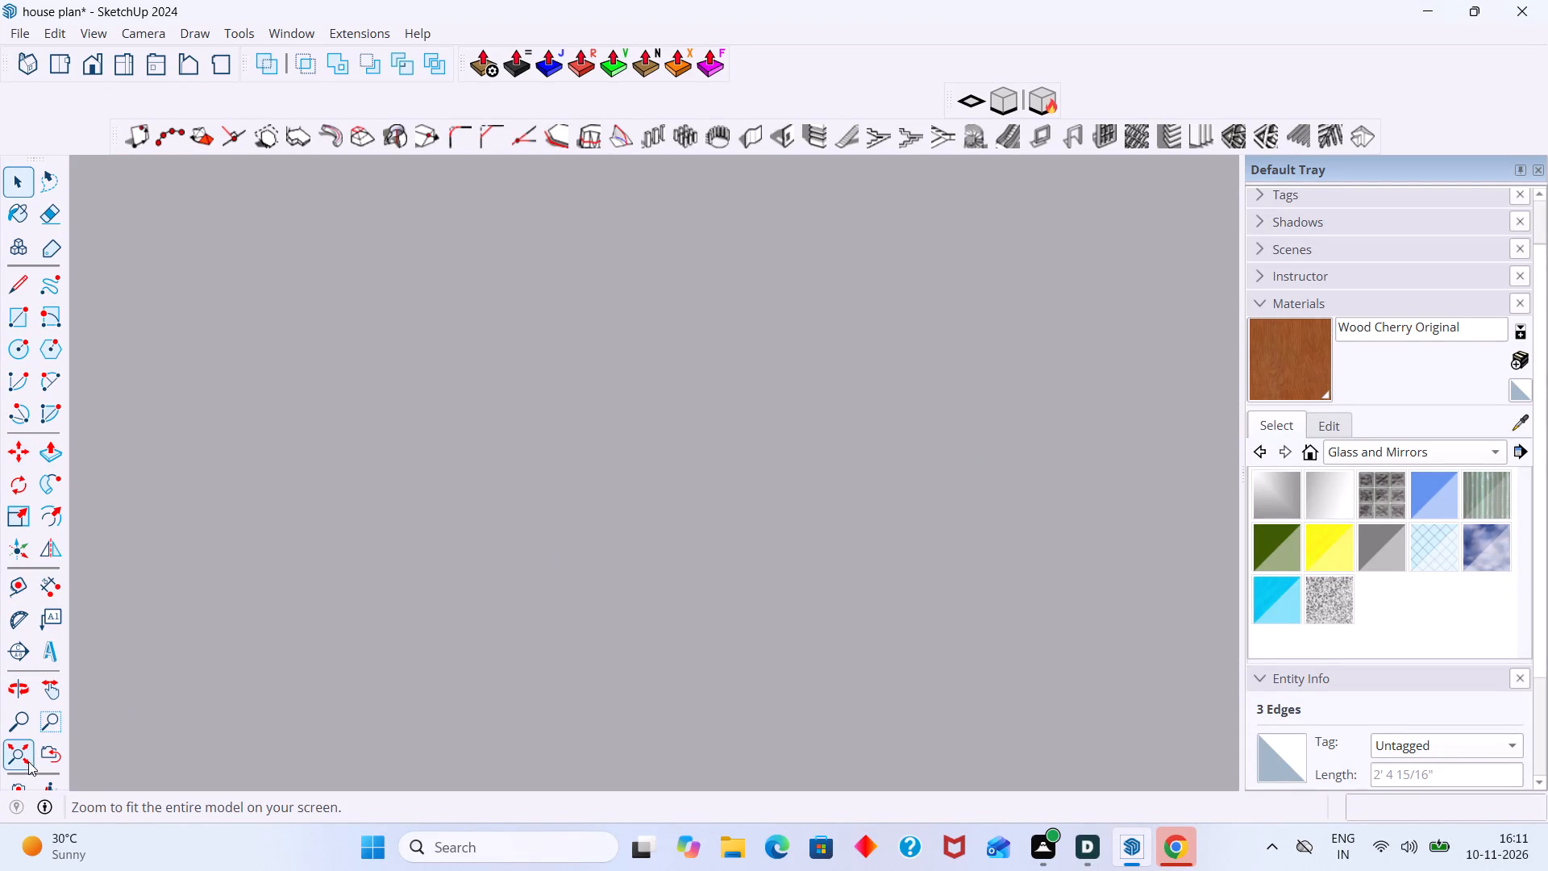
pyautogui.click(1098, 323)
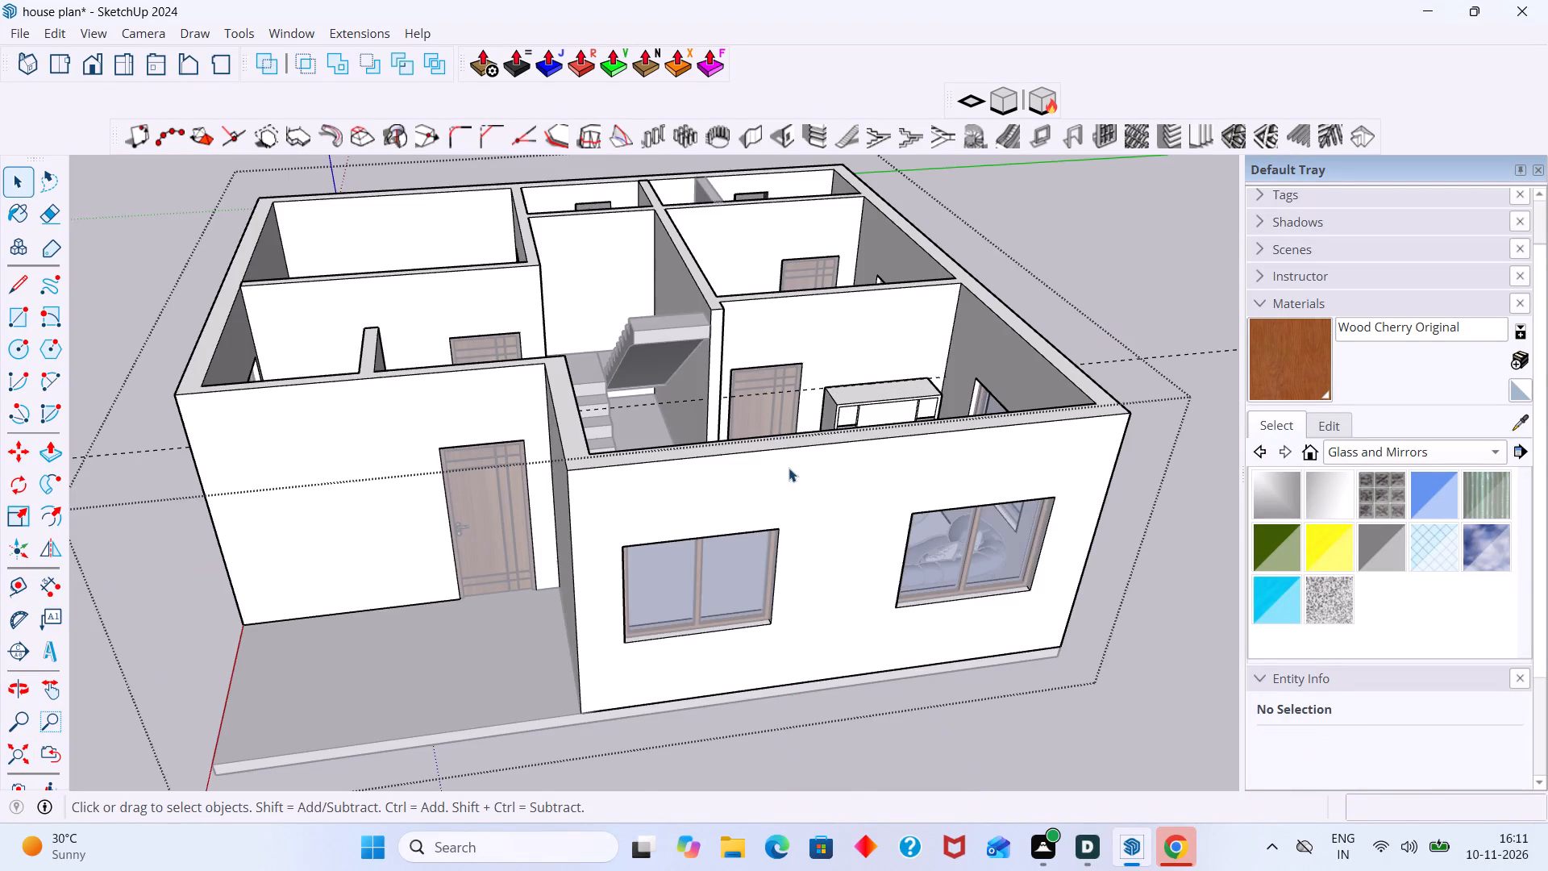
pyautogui.scroll(9, 780, 464)
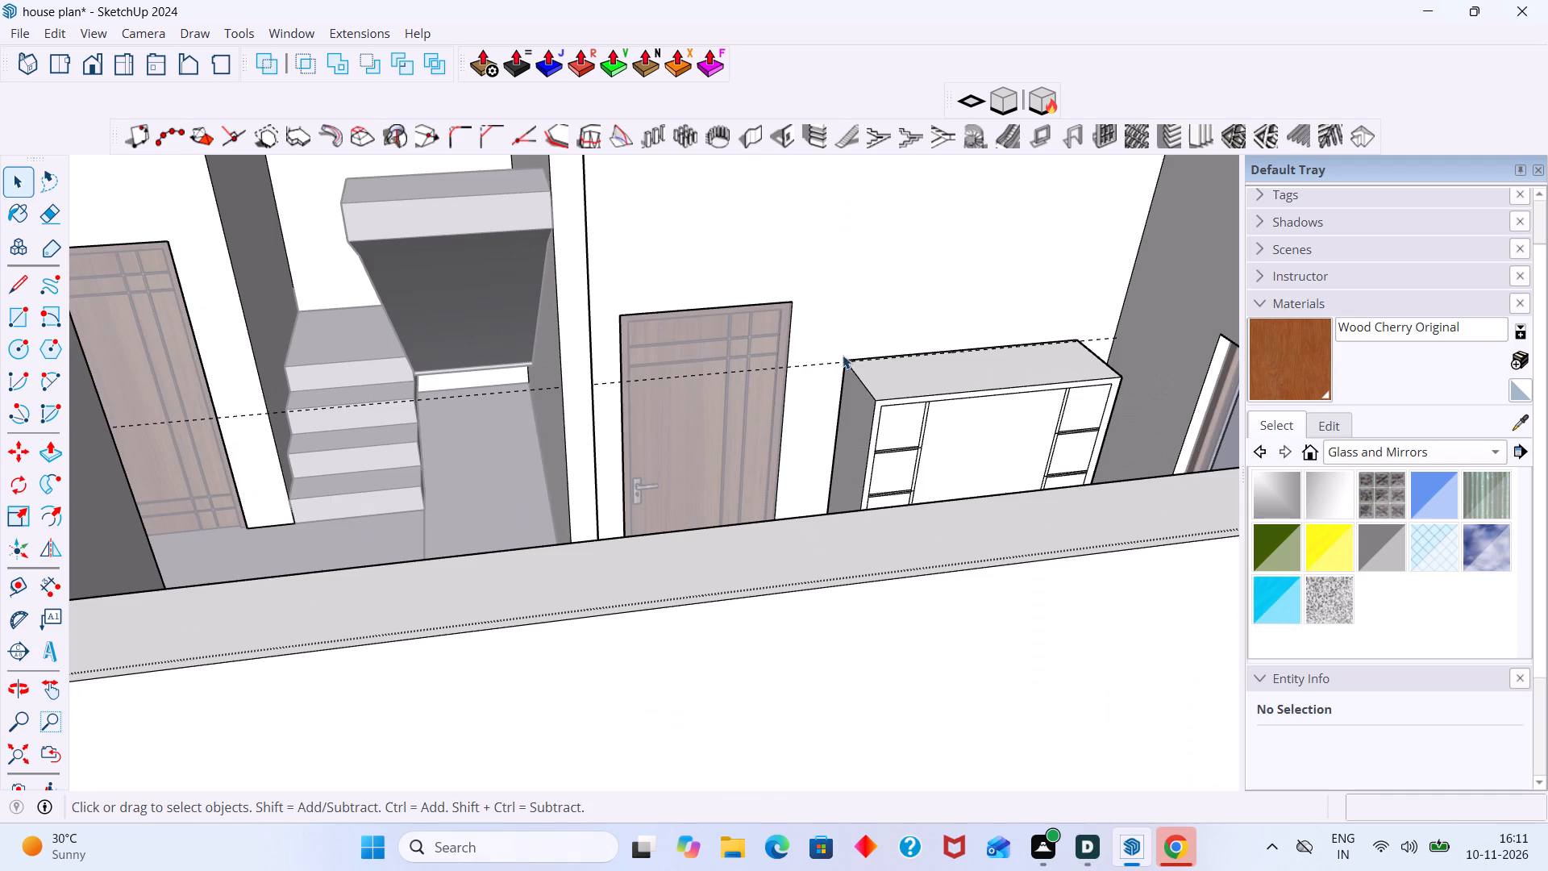
pyautogui.moveTo(830, 364); pyautogui.dragTo(726, 468, button='middle')
pyautogui.scroll(7, 755, 576)
pyautogui.moveTo(801, 624); pyautogui.dragTo(833, 509, button='middle')
pyautogui.scroll(7, 816, 513)
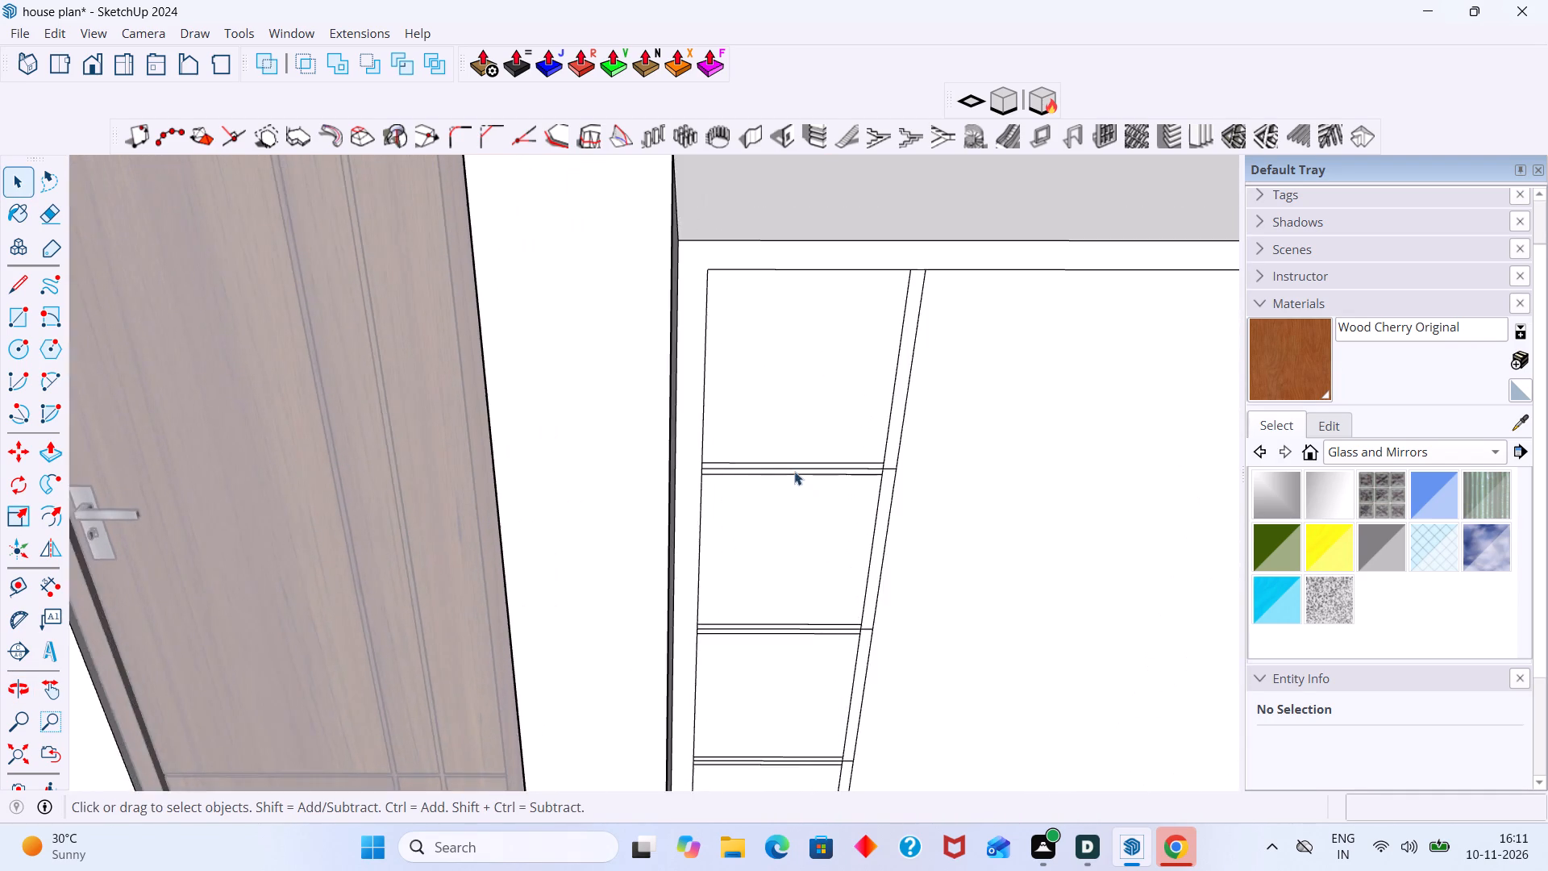
pyautogui.scroll(10, 794, 471)
pyautogui.click(796, 468)
pyautogui.doubleClick(796, 464)
pyautogui.scroll(2, 799, 463)
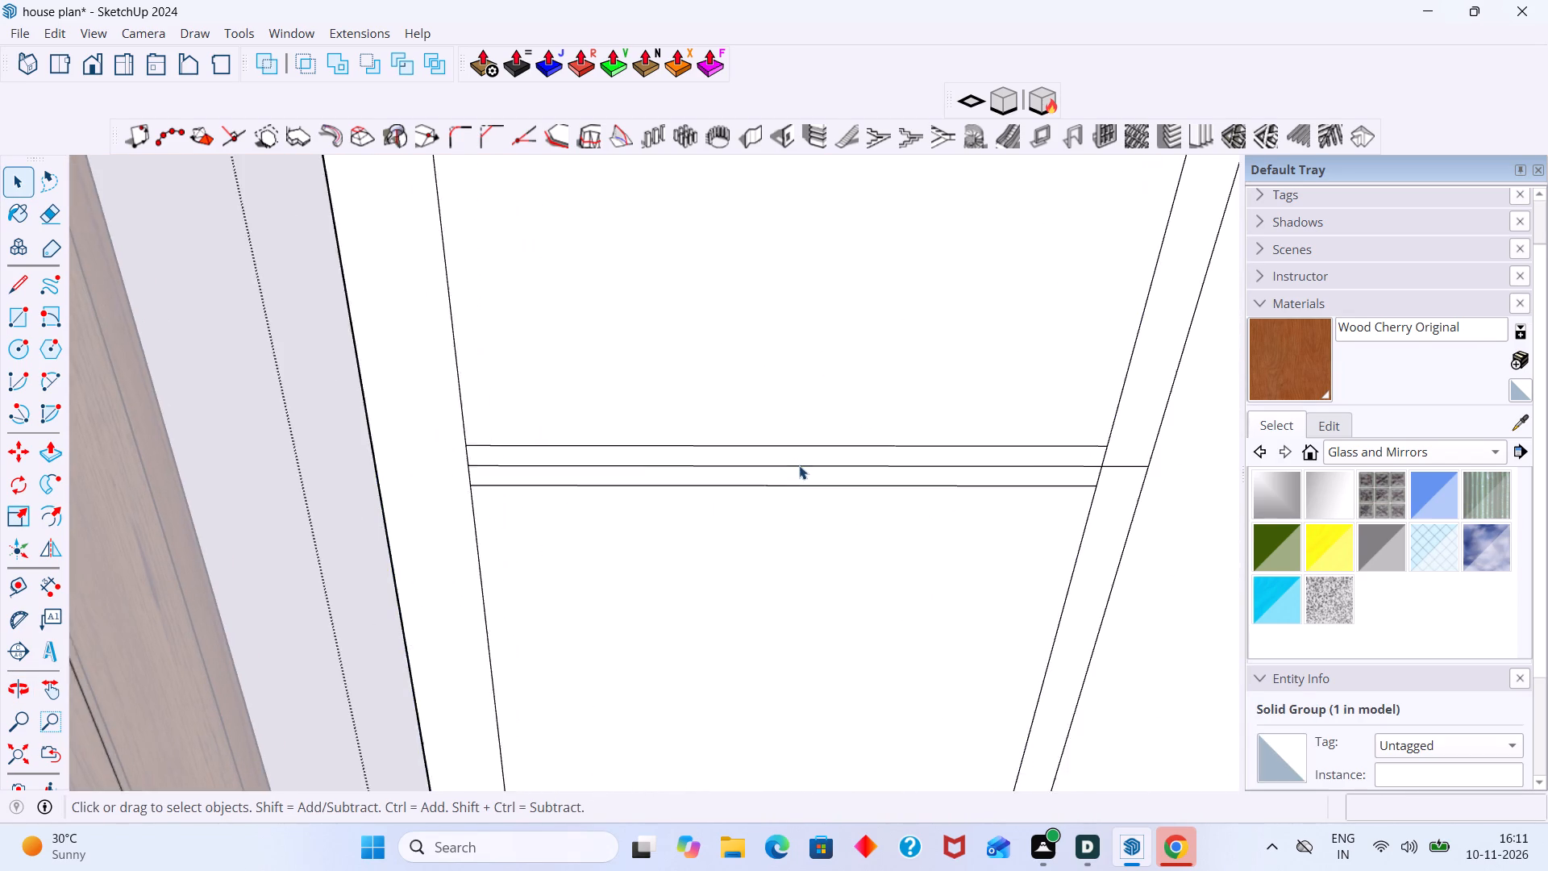
pyautogui.click(799, 469)
pyautogui.press('Delete')
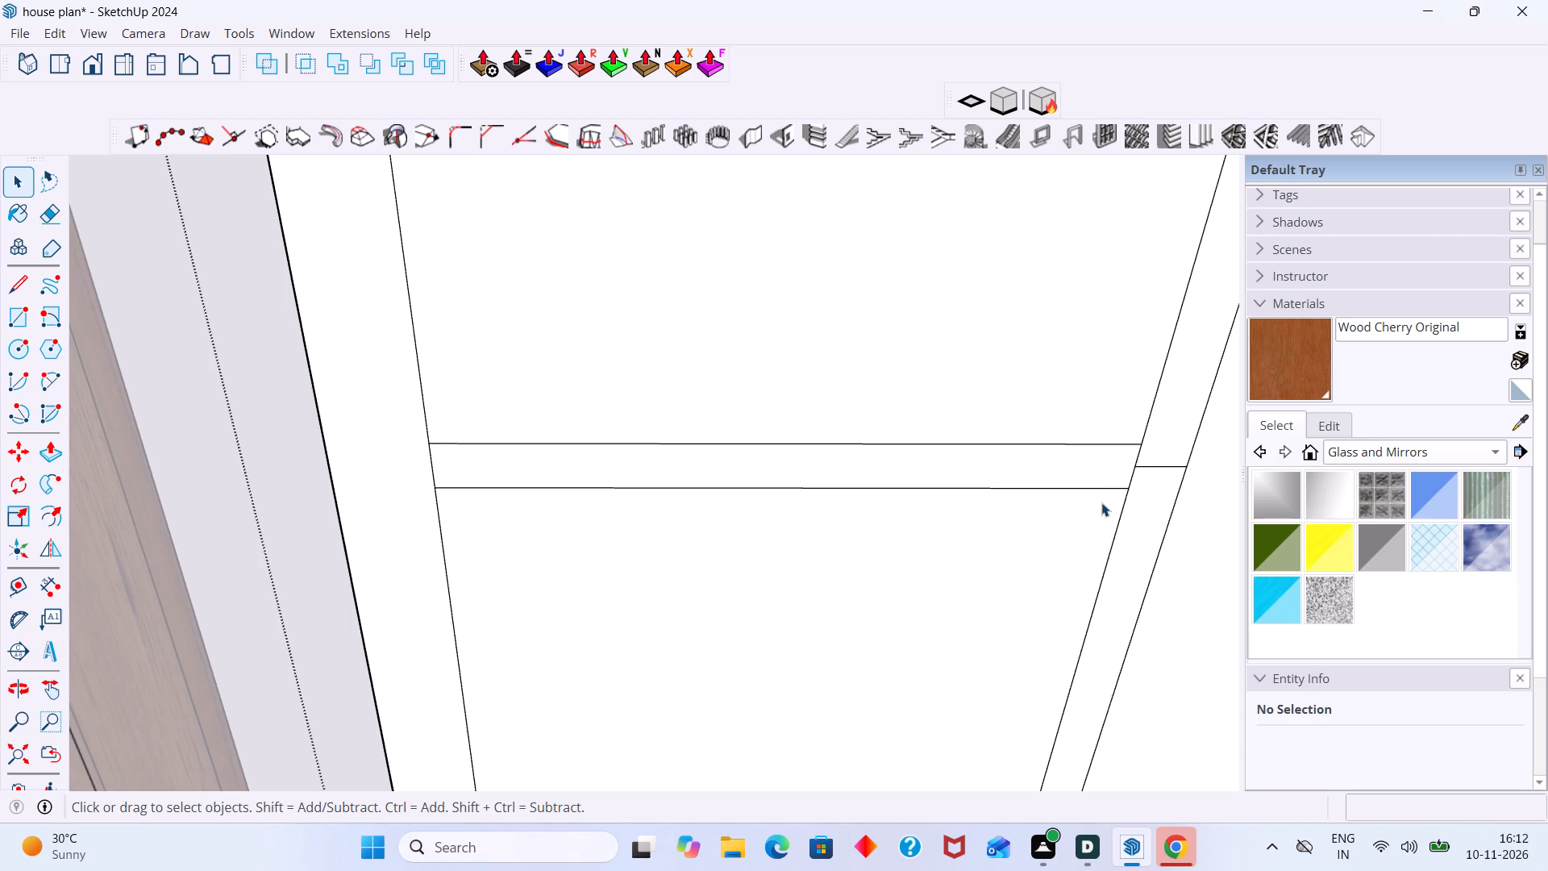
pyautogui.press('e')
pyautogui.moveTo(1151, 458); pyautogui.dragTo(1130, 469)
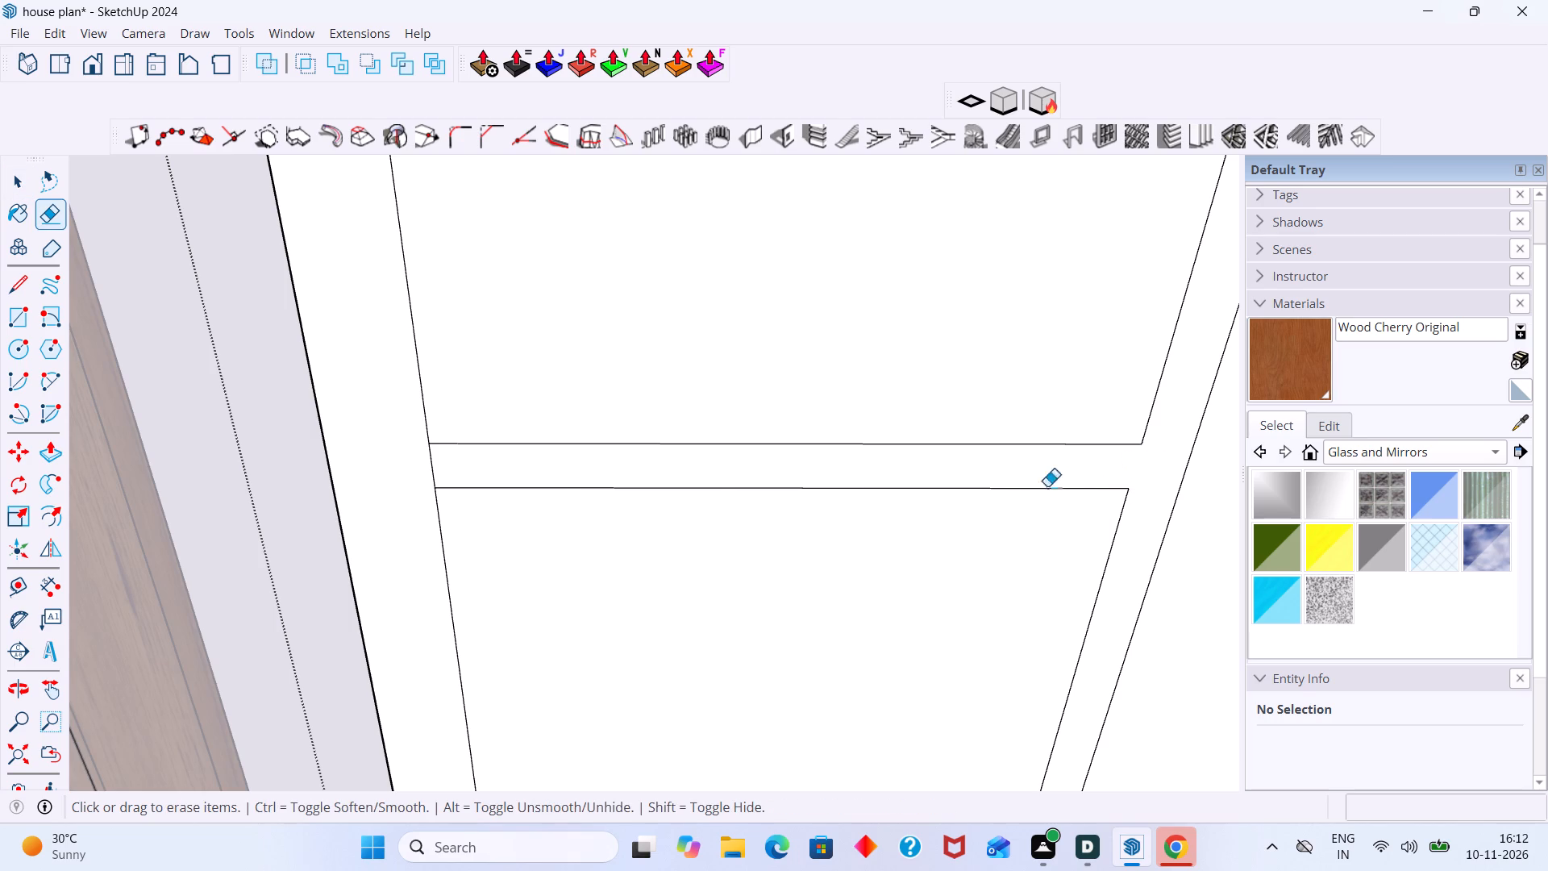
pyautogui.moveTo(485, 469); pyautogui.dragTo(424, 467)
# Erase the centre line of the left section's second shelf from the top, including the divider stub and short edges at both ends.
pyautogui.scroll(-8, 490, 510)
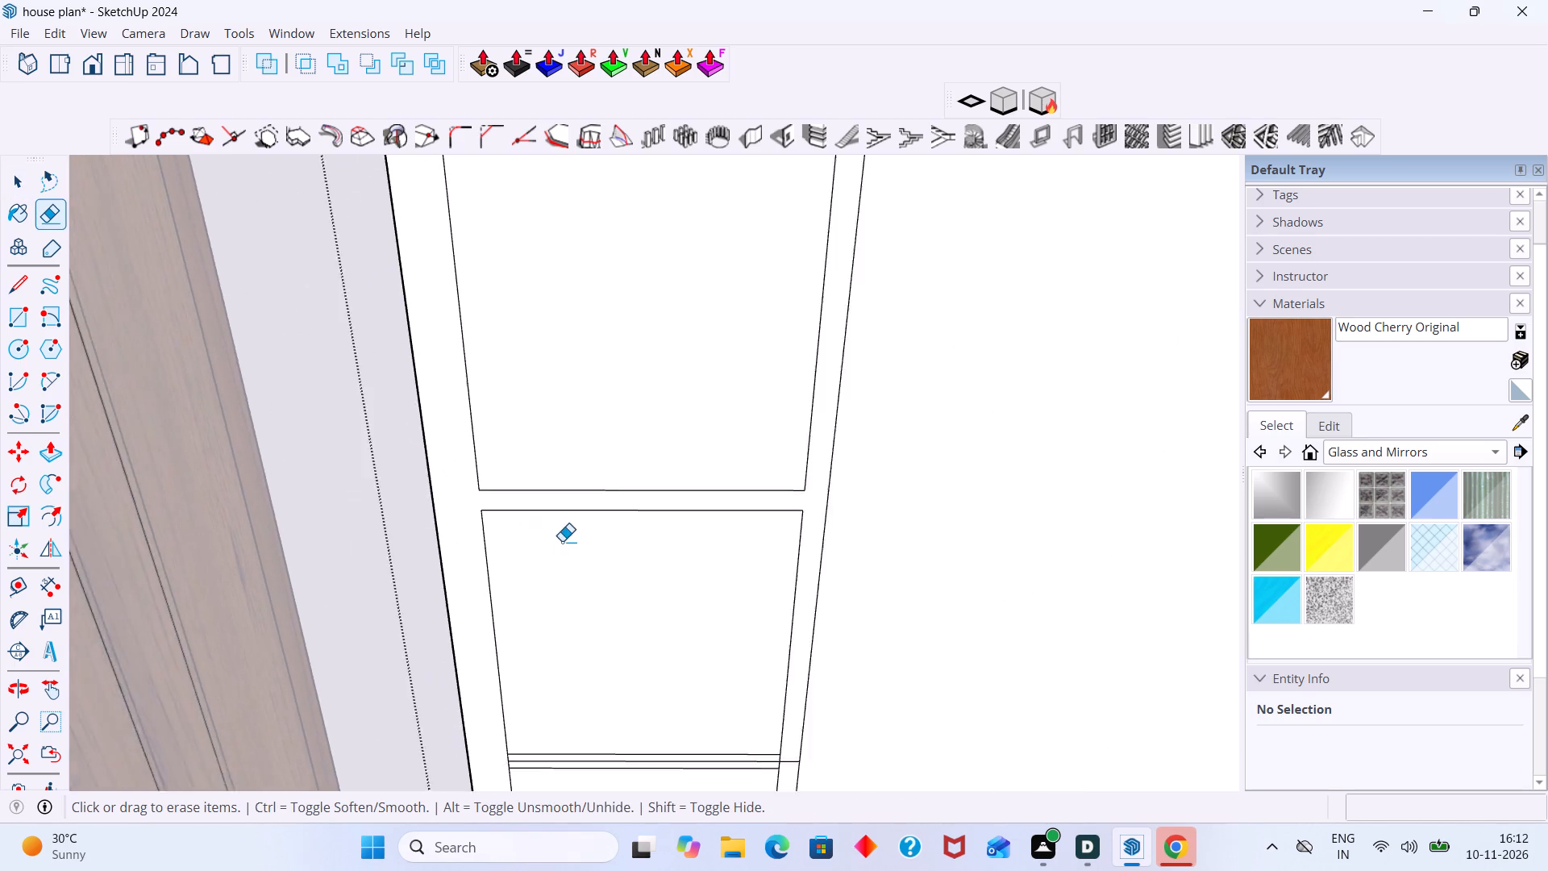
pyautogui.scroll(-6, 562, 541)
pyautogui.keyDown('shift'); pyautogui.moveTo(652, 643); pyautogui.dragTo(647, 439, button='middle'); pyautogui.keyUp('shift')
pyautogui.scroll(3, 567, 473)
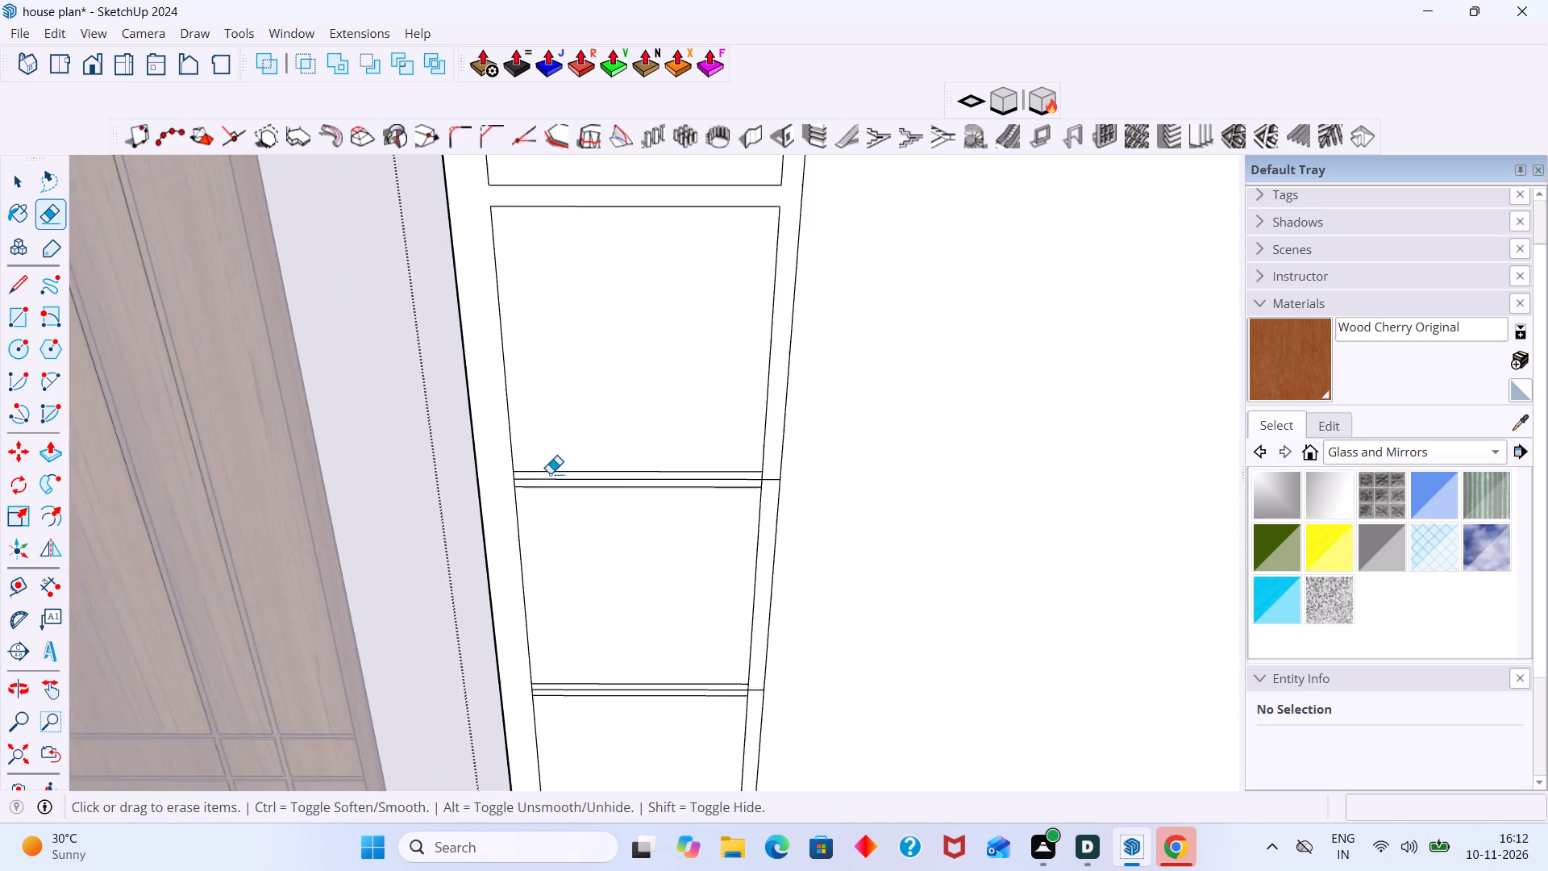
pyautogui.scroll(11, 550, 473)
pyautogui.moveTo(531, 477); pyautogui.dragTo(478, 469)
pyautogui.moveTo(466, 470); pyautogui.dragTo(443, 475)
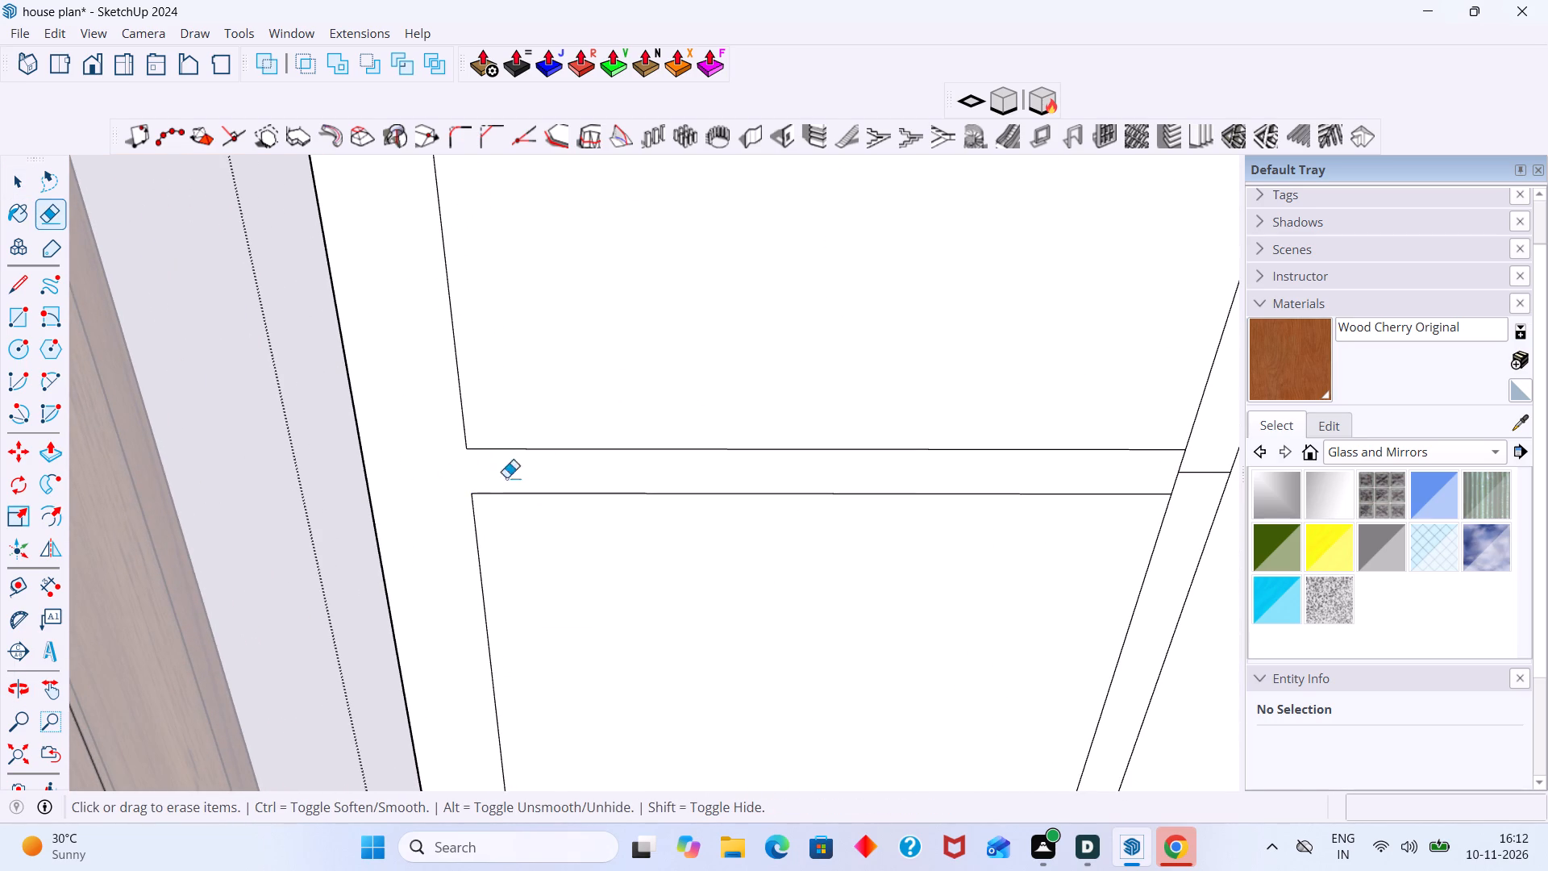
pyautogui.scroll(-2, 635, 465)
pyautogui.moveTo(1128, 470); pyautogui.dragTo(1081, 478)
pyautogui.scroll(-3, 1087, 477)
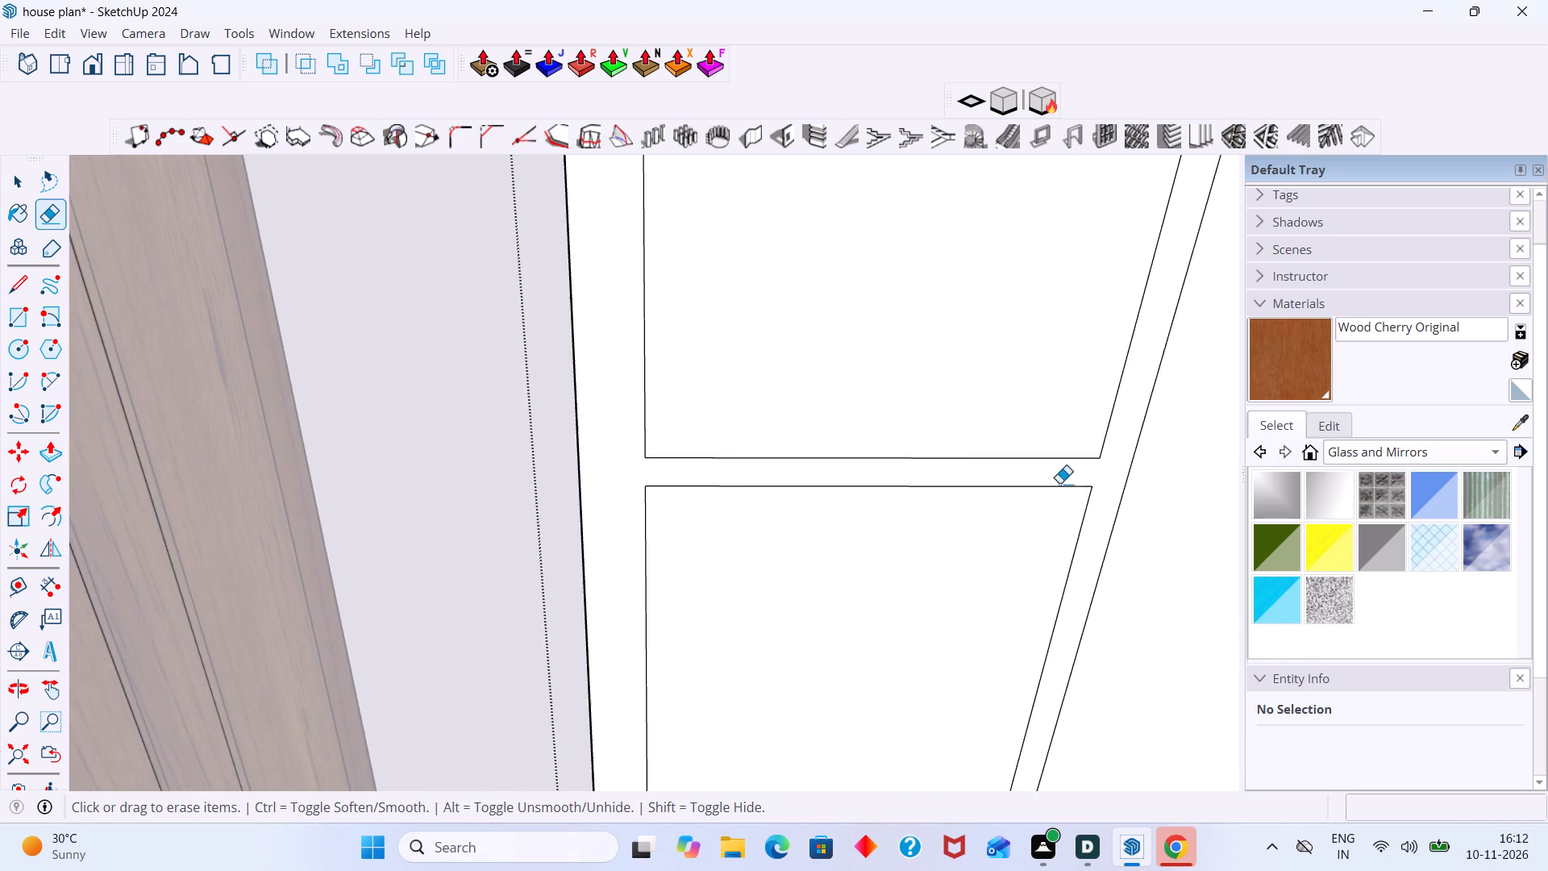
# Erase the centre line of the left section's third shelf from the top, including the divider stub and short edges at both ends.
pyautogui.moveTo(1052, 496); pyautogui.dragTo(969, 405, button='middle')
pyautogui.scroll(-12, 938, 473)
pyautogui.moveTo(970, 533); pyautogui.dragTo(902, 409, button='middle')
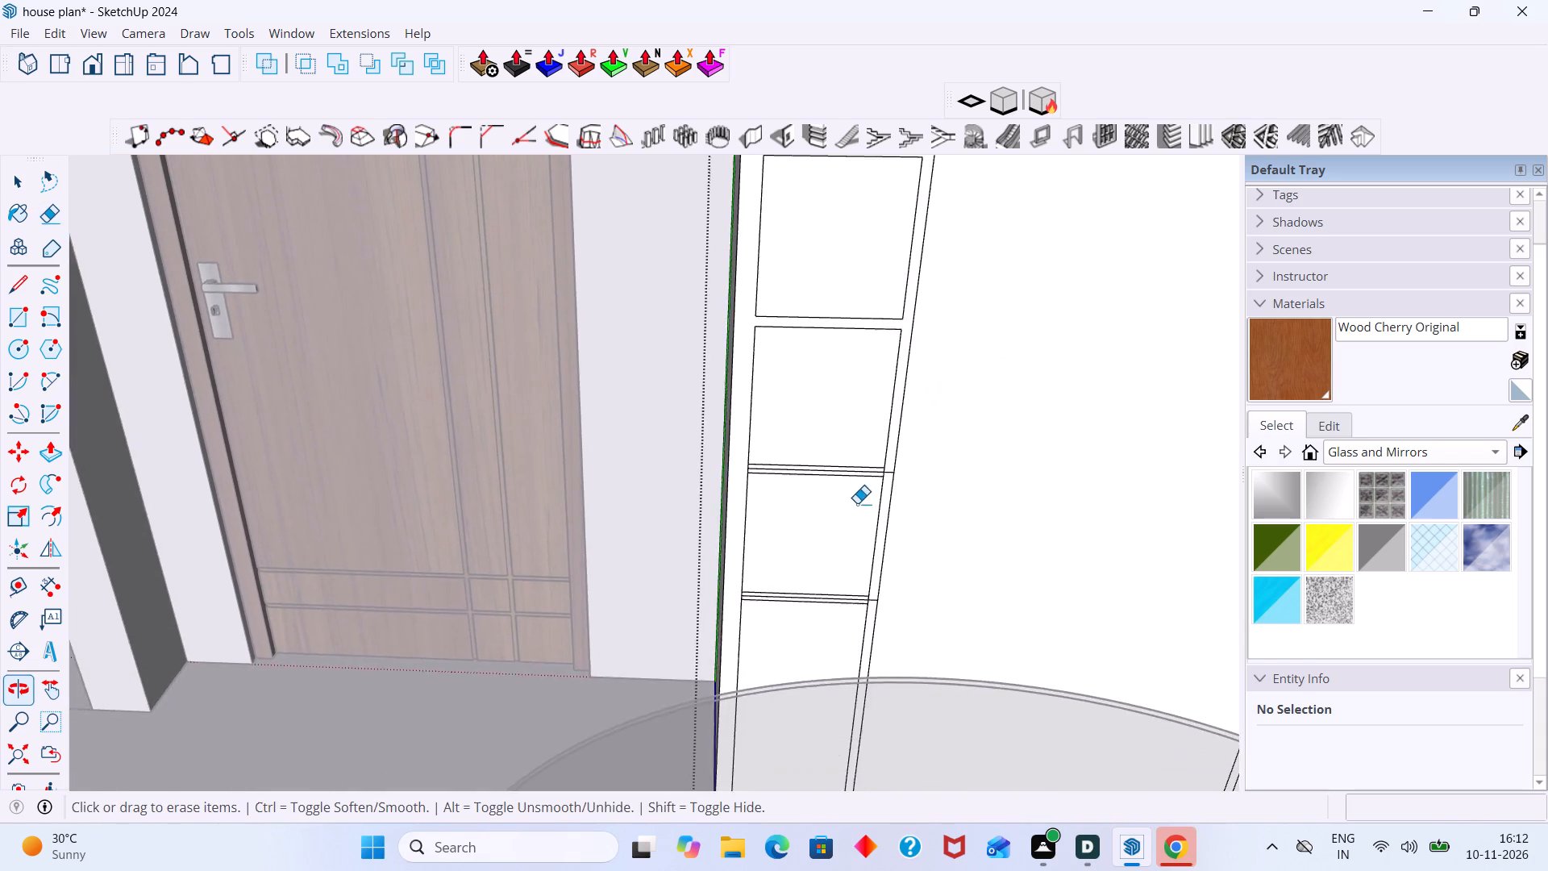
pyautogui.scroll(20, 855, 504)
pyautogui.scroll(1, 855, 504)
pyautogui.moveTo(945, 439); pyautogui.dragTo(882, 470)
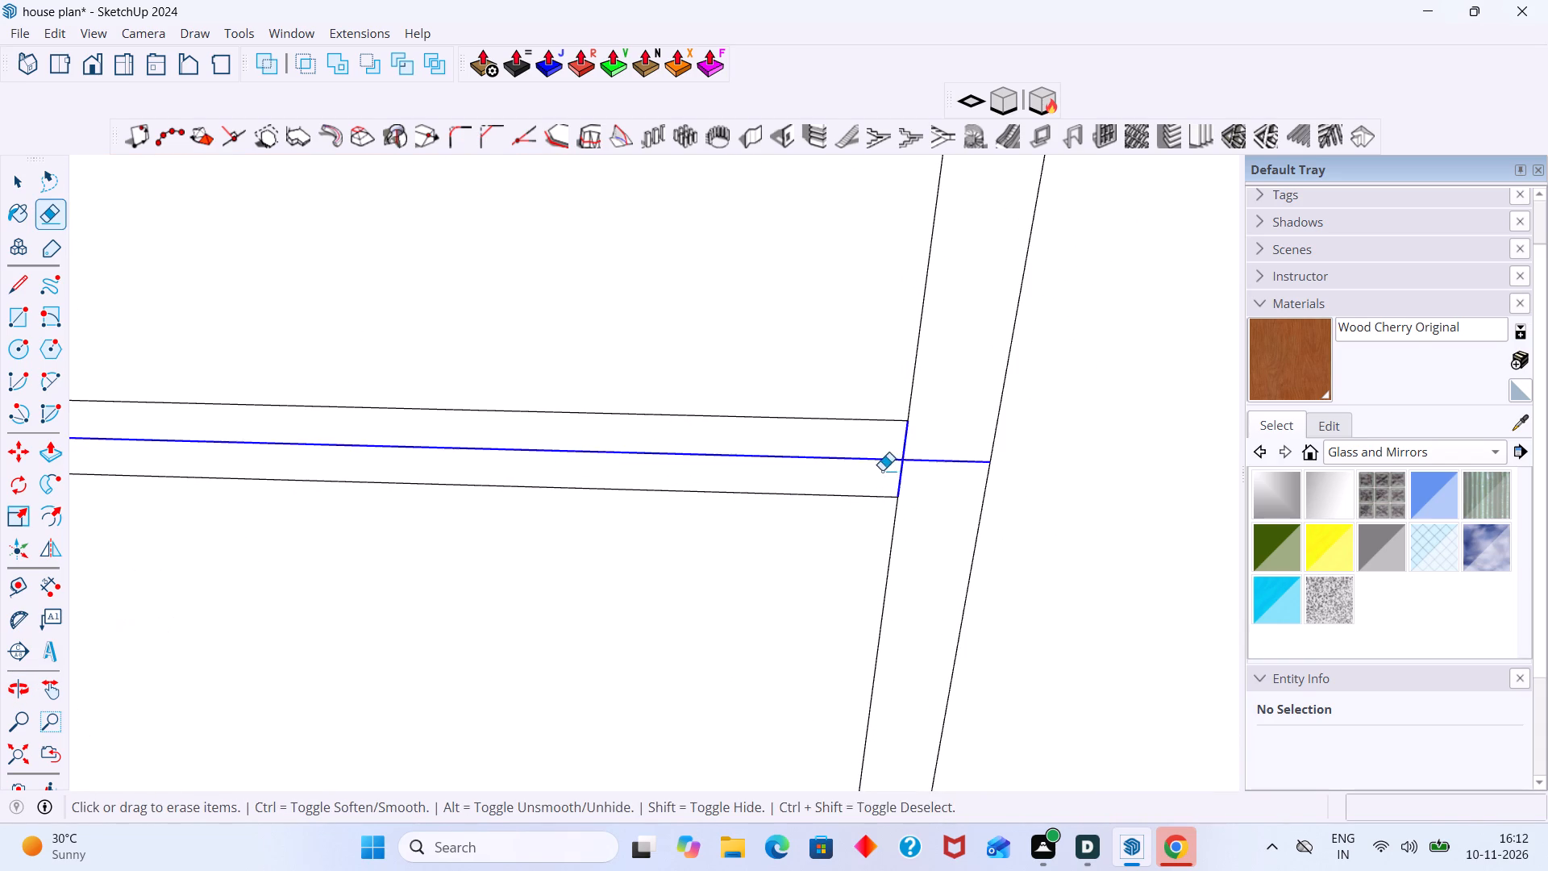
pyautogui.moveTo(882, 470); pyautogui.dragTo(879, 470)
pyautogui.scroll(-5, 830, 468)
pyautogui.moveTo(734, 477); pyautogui.dragTo(1108, 429, button='middle')
pyautogui.scroll(3, 636, 415)
pyautogui.moveTo(564, 412); pyautogui.dragTo(394, 397)
# Erase the centre line of the left section's lowest shelf, including the divider stub and the short edges at both shelf ends.
pyautogui.scroll(-14, 451, 408)
pyautogui.moveTo(705, 565); pyautogui.dragTo(727, 475, button='middle')
pyautogui.scroll(8, 727, 574)
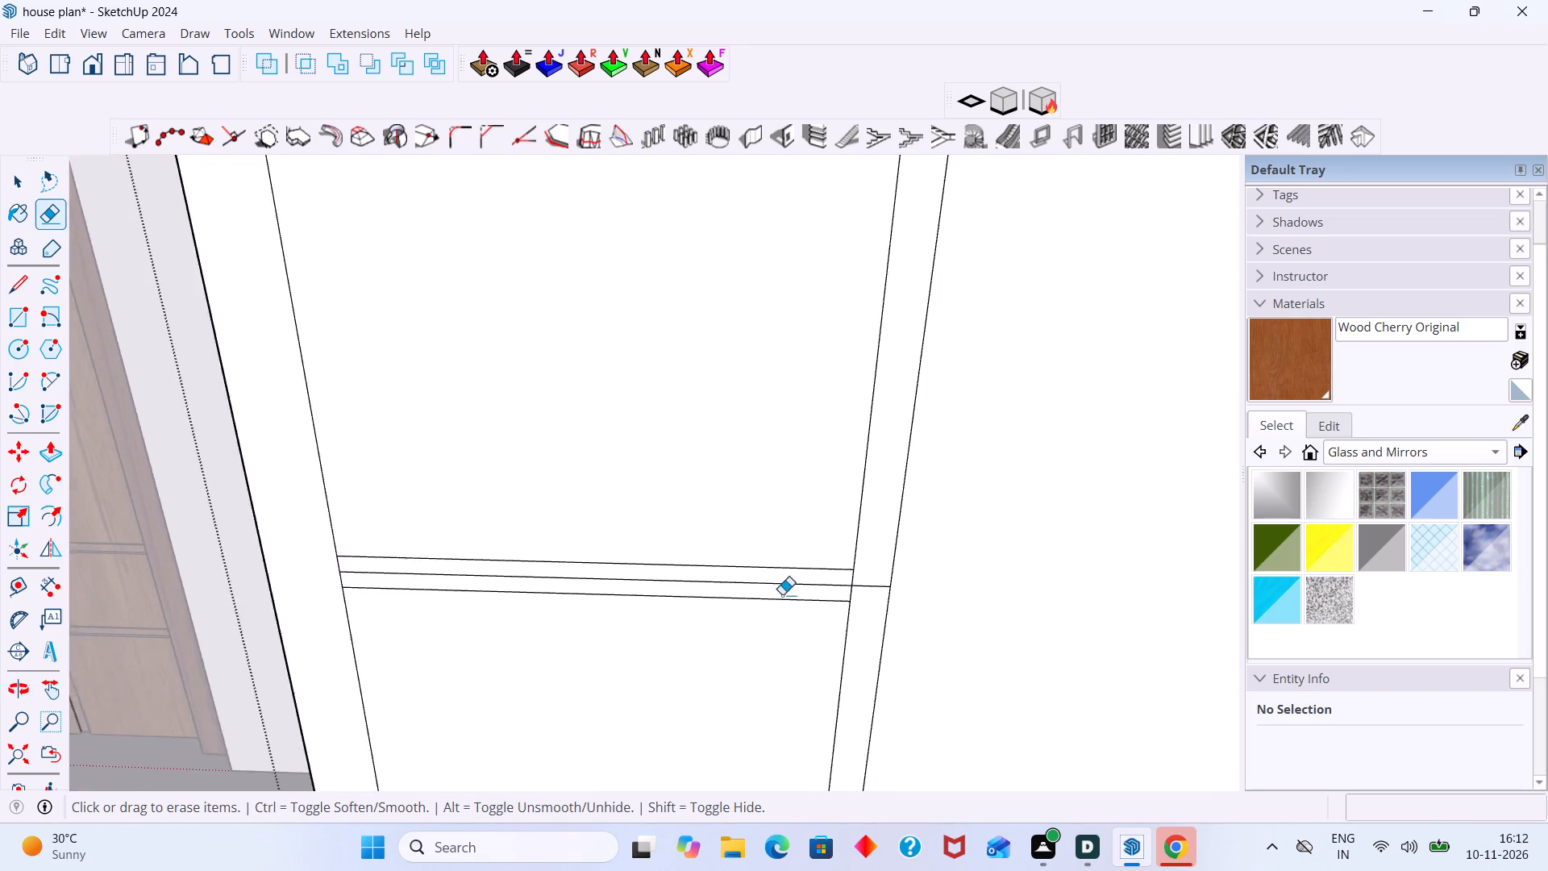
pyautogui.scroll(9, 782, 594)
pyautogui.moveTo(882, 560); pyautogui.dragTo(855, 588)
pyautogui.scroll(-6, 835, 580)
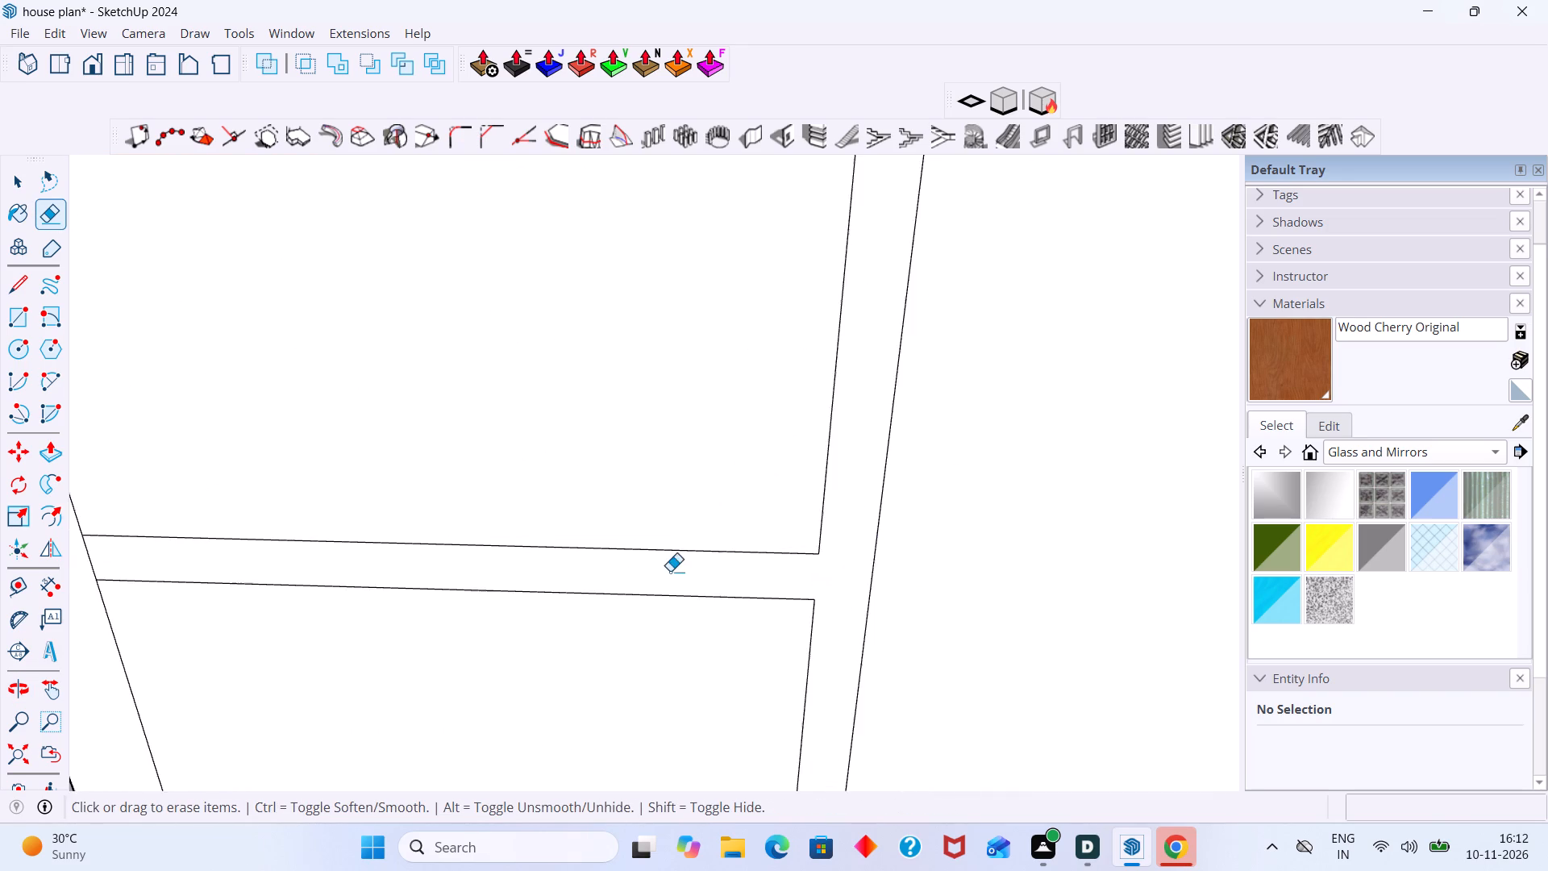
pyautogui.moveTo(669, 572); pyautogui.dragTo(868, 587, button='middle')
pyautogui.scroll(4, 578, 615)
pyautogui.moveTo(227, 553); pyautogui.dragTo(99, 553)
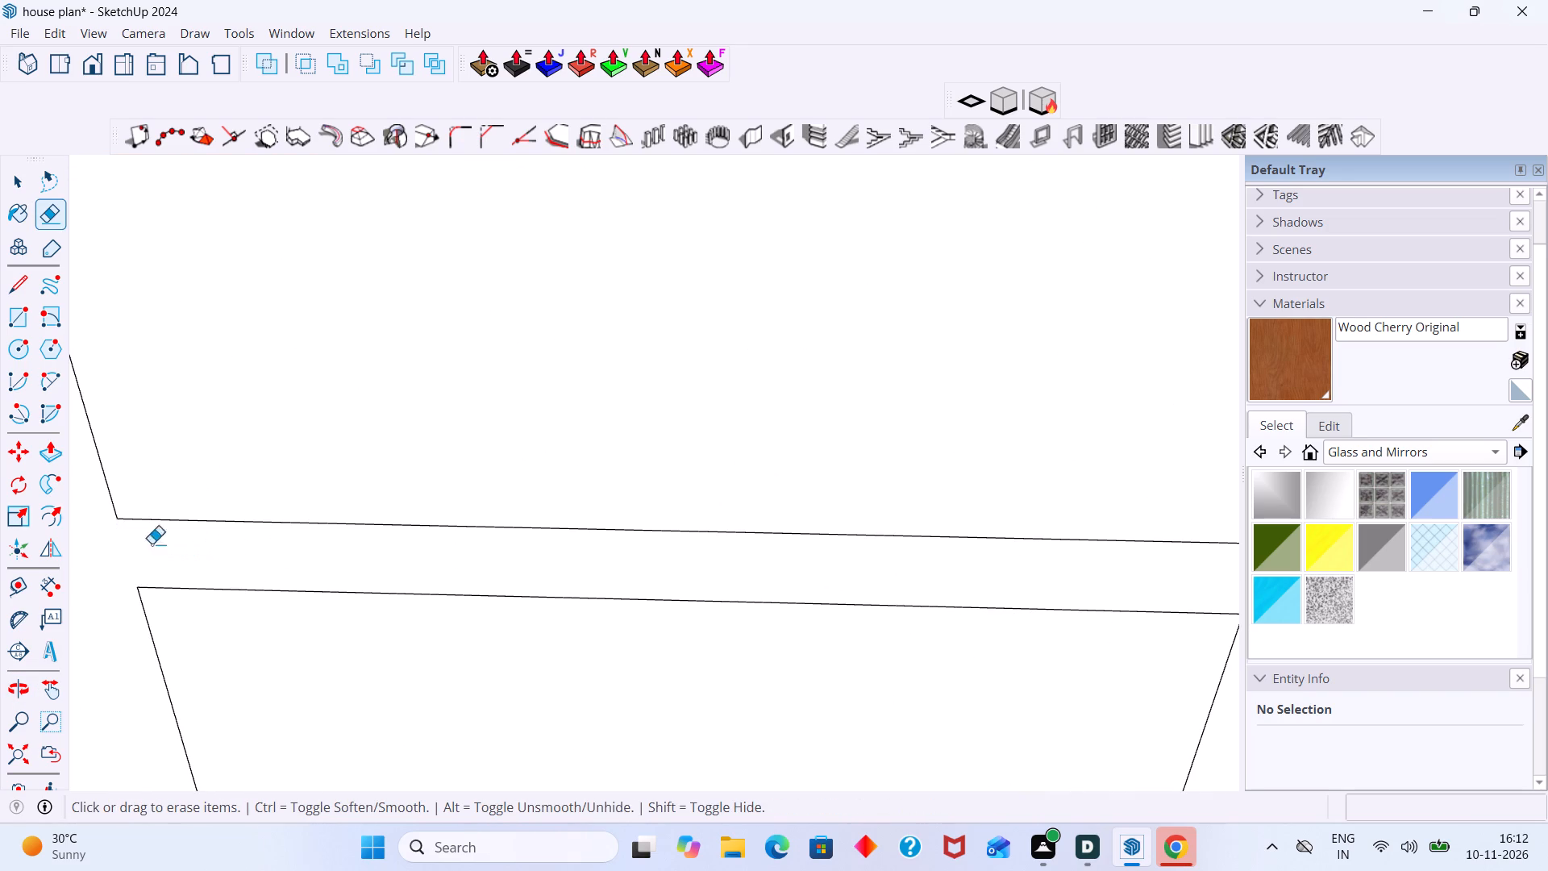
# Erase the centre line of the right section's lowest shelf, including the divider stub and the short edges at both shelf ends.
pyautogui.scroll(-17, 159, 544)
pyautogui.moveTo(436, 607); pyautogui.dragTo(445, 593, button='middle')
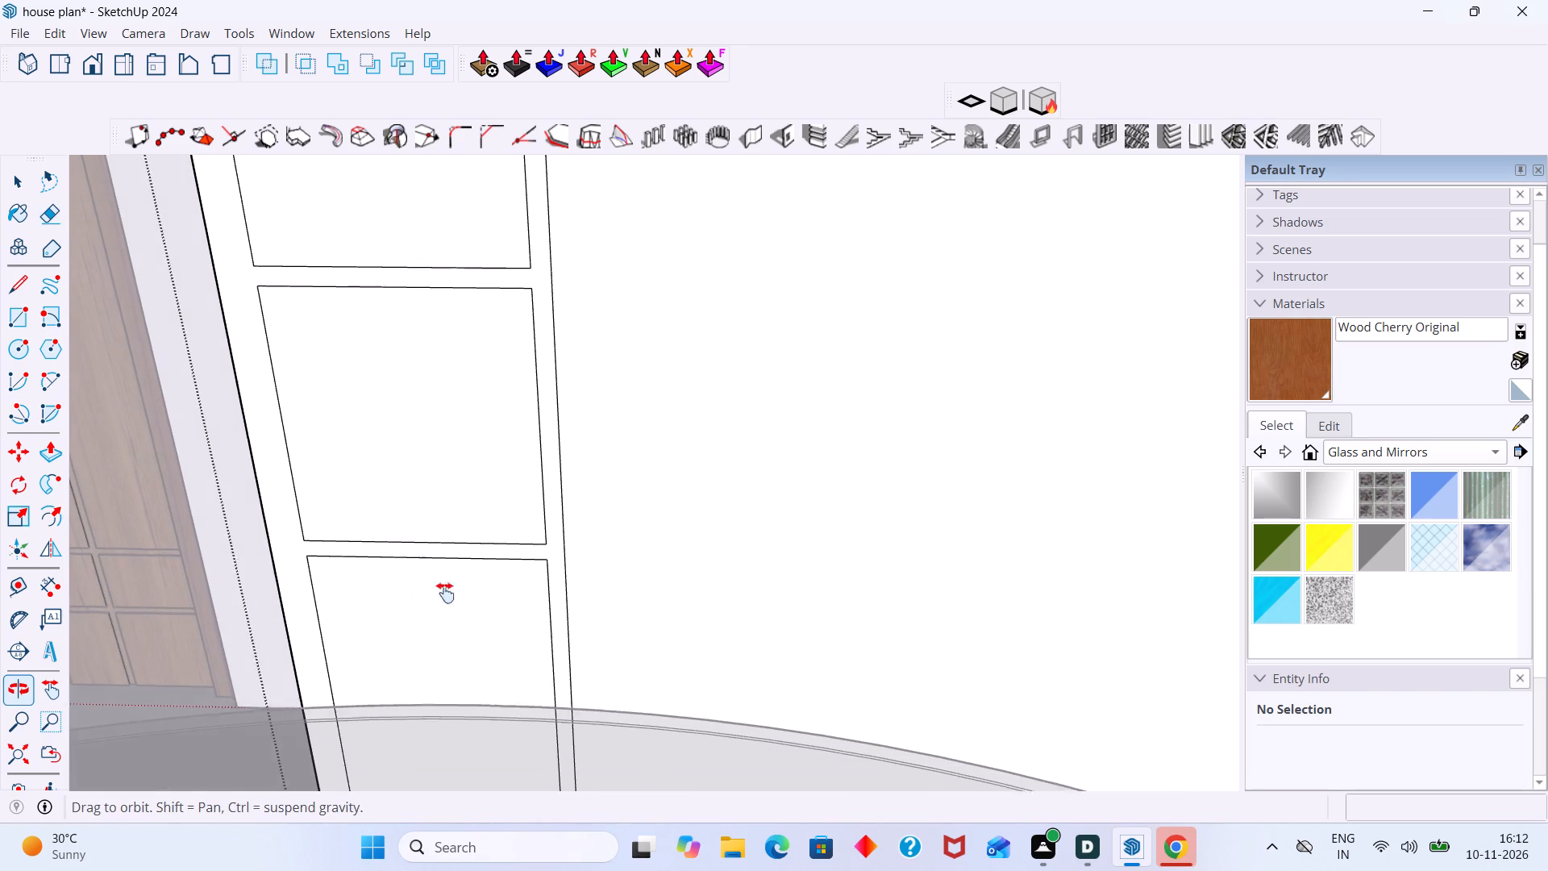
pyautogui.moveTo(445, 593); pyautogui.dragTo(520, 402, button='middle')
pyautogui.moveTo(514, 473); pyautogui.dragTo(524, 656, button='middle')
pyautogui.scroll(-3, 548, 527)
pyautogui.keyDown('shift'); pyautogui.moveTo(568, 456); pyautogui.dragTo(553, 621, button='middle'); pyautogui.keyUp('shift')
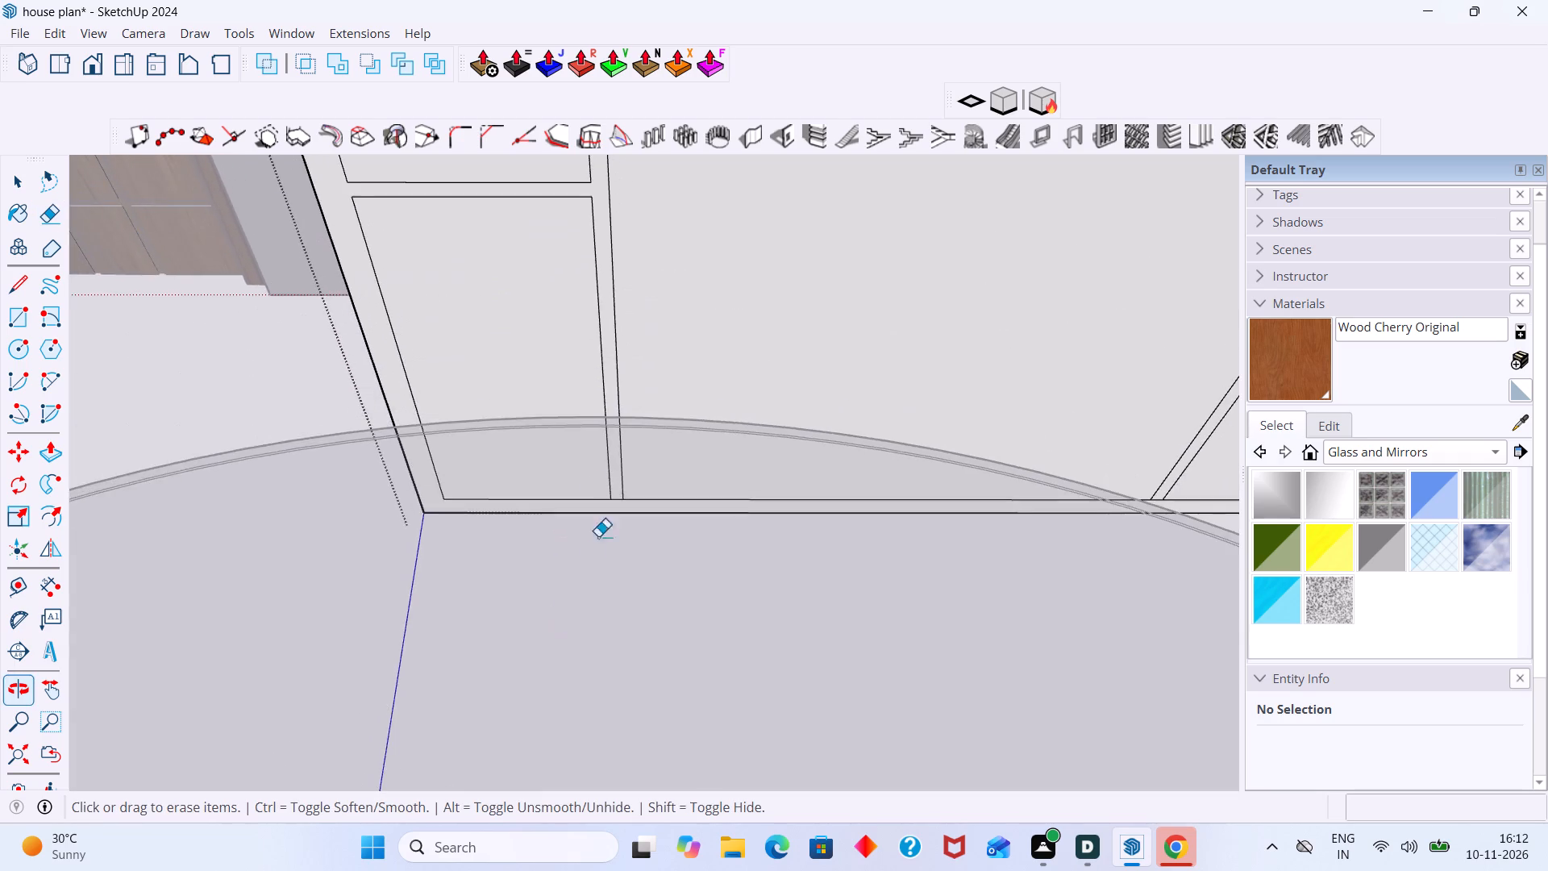
pyautogui.scroll(-8, 591, 493)
pyautogui.keyDown('shift'); pyautogui.moveTo(842, 442); pyautogui.dragTo(547, 573, button='middle'); pyautogui.keyUp('shift')
pyautogui.scroll(12, 754, 513)
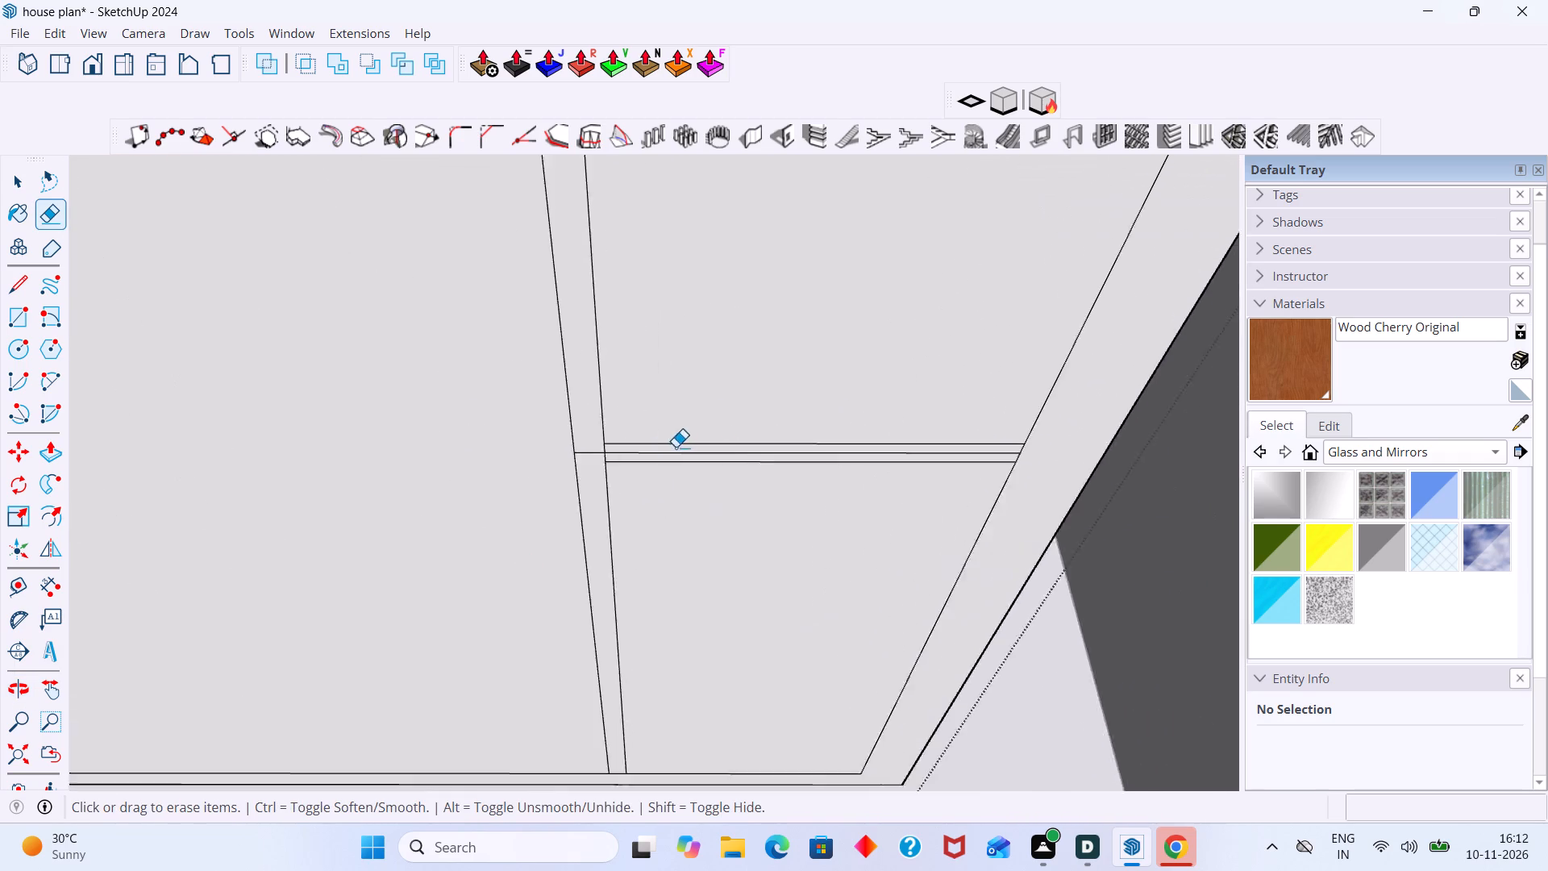
pyautogui.scroll(13, 676, 447)
pyautogui.moveTo(589, 455); pyautogui.dragTo(501, 476)
pyautogui.scroll(-2, 518, 463)
pyautogui.moveTo(539, 448); pyautogui.dragTo(496, 465)
pyautogui.scroll(-7, 597, 456)
pyautogui.moveTo(764, 456); pyautogui.dragTo(421, 514, button='middle')
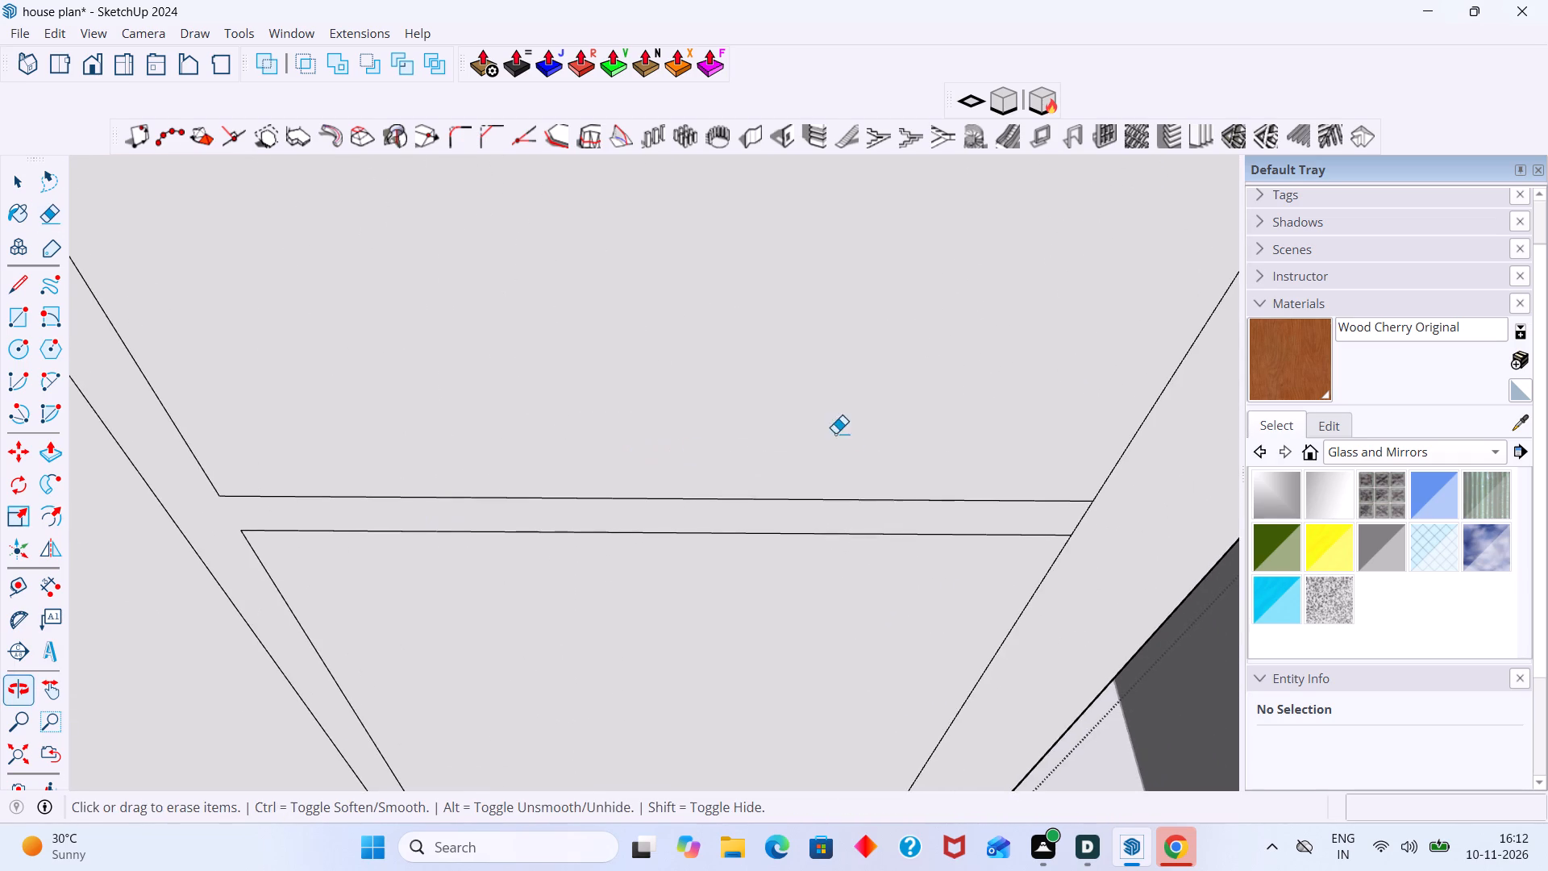
pyautogui.scroll(5, 1167, 547)
pyautogui.moveTo(1082, 507); pyautogui.dragTo(1014, 511)
pyautogui.scroll(-7, 1030, 502)
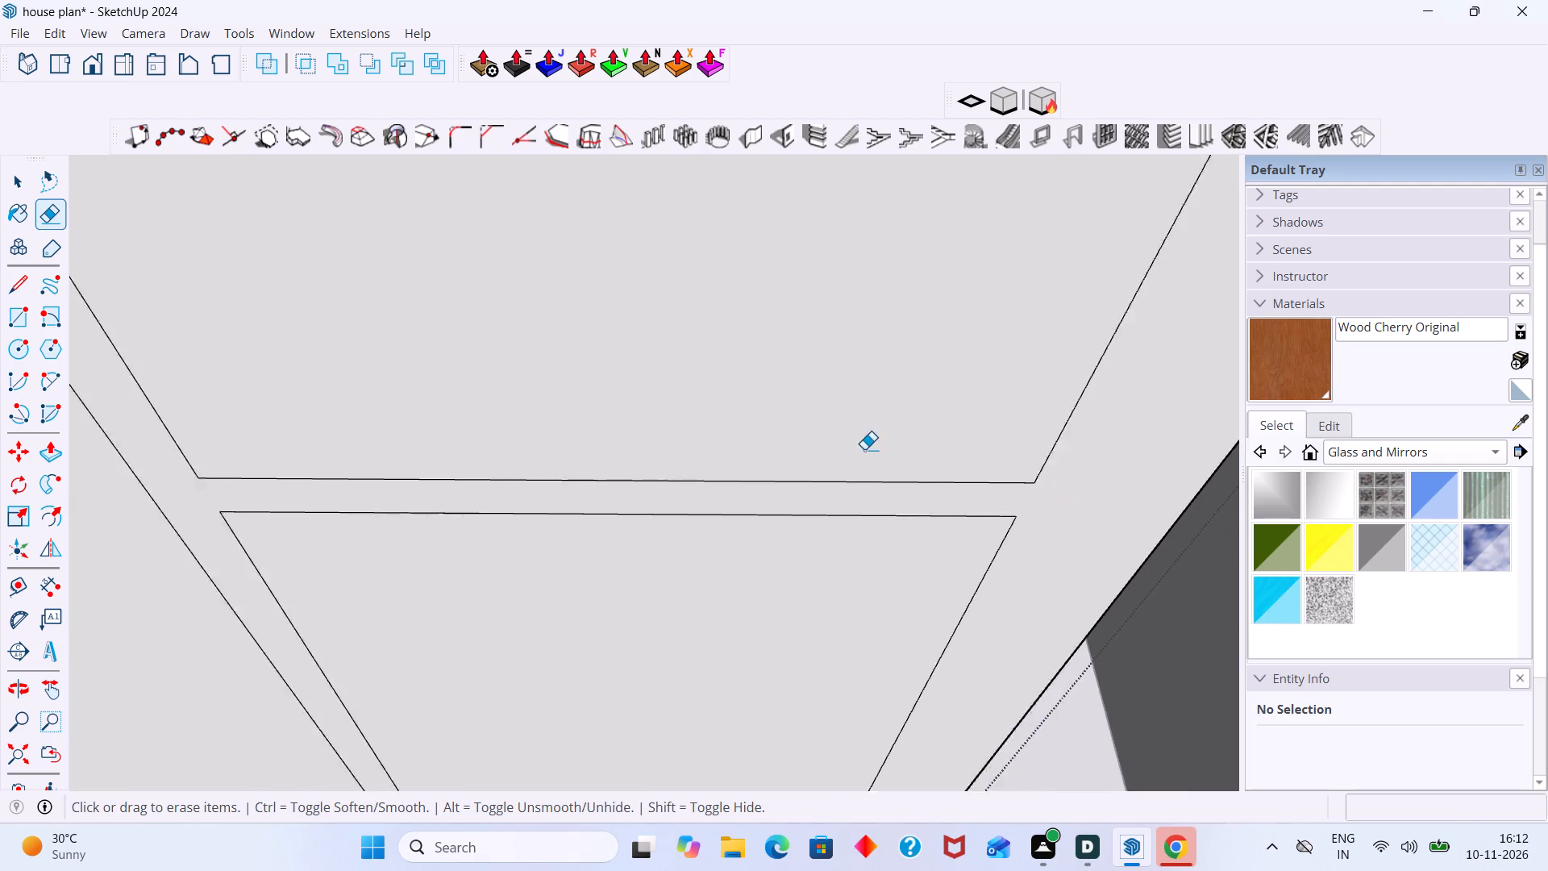
# Erase the centre line of the right section's second shelf from the bottom, including the divider stub and short edges at both ends.
pyautogui.scroll(-16, 864, 449)
pyautogui.keyDown('shift'); pyautogui.moveTo(810, 410); pyautogui.dragTo(750, 565, button='middle'); pyautogui.keyUp('shift')
pyautogui.moveTo(818, 380); pyautogui.dragTo(819, 368, button='middle')
pyautogui.moveTo(838, 473); pyautogui.dragTo(826, 418, button='middle')
pyautogui.scroll(19, 785, 460)
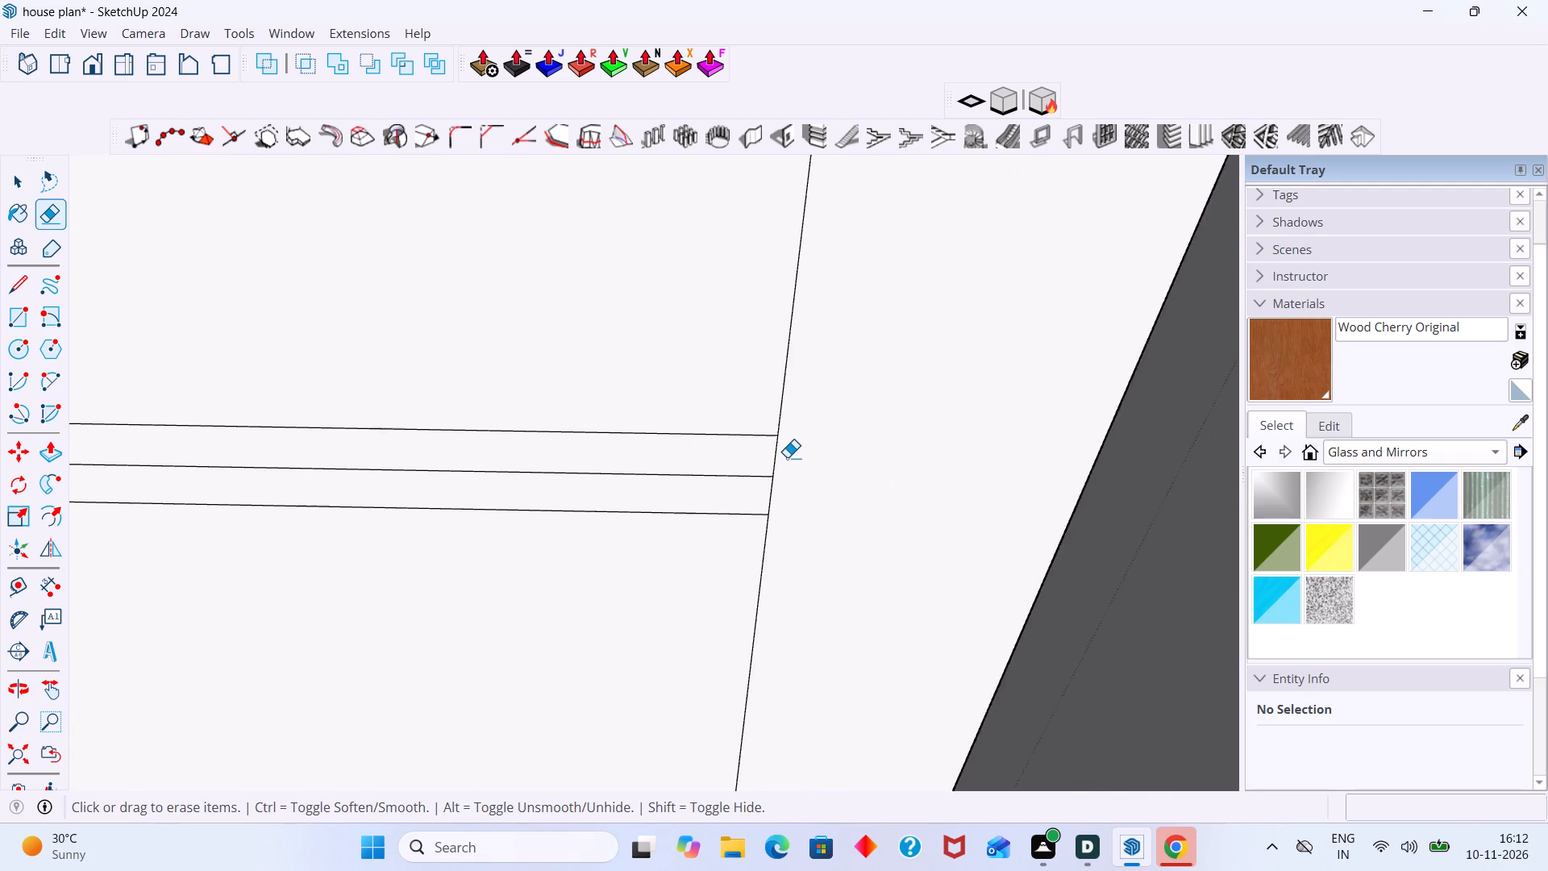
pyautogui.scroll(4, 787, 457)
pyautogui.moveTo(788, 458); pyautogui.dragTo(751, 489)
pyautogui.moveTo(773, 490); pyautogui.dragTo(747, 504)
pyautogui.scroll(-5, 764, 487)
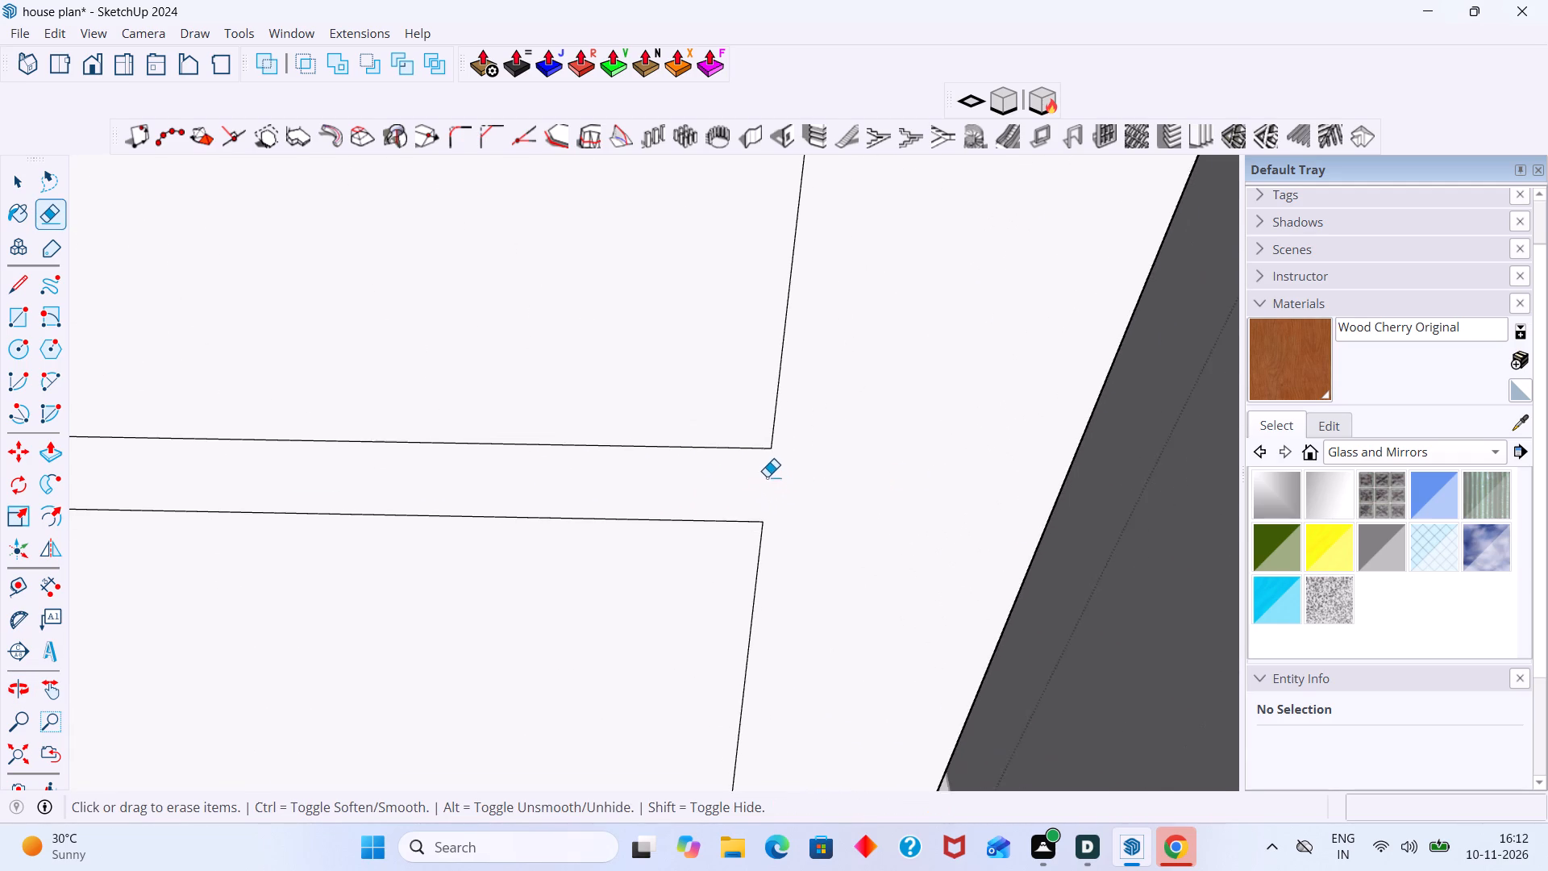
pyautogui.keyDown('shift'); pyautogui.moveTo(778, 481); pyautogui.dragTo(1160, 479, button='middle'); pyautogui.keyUp('shift')
pyautogui.scroll(-5, 775, 498)
pyautogui.moveTo(714, 498); pyautogui.dragTo(1235, 481, button='middle')
pyautogui.scroll(6, 522, 572)
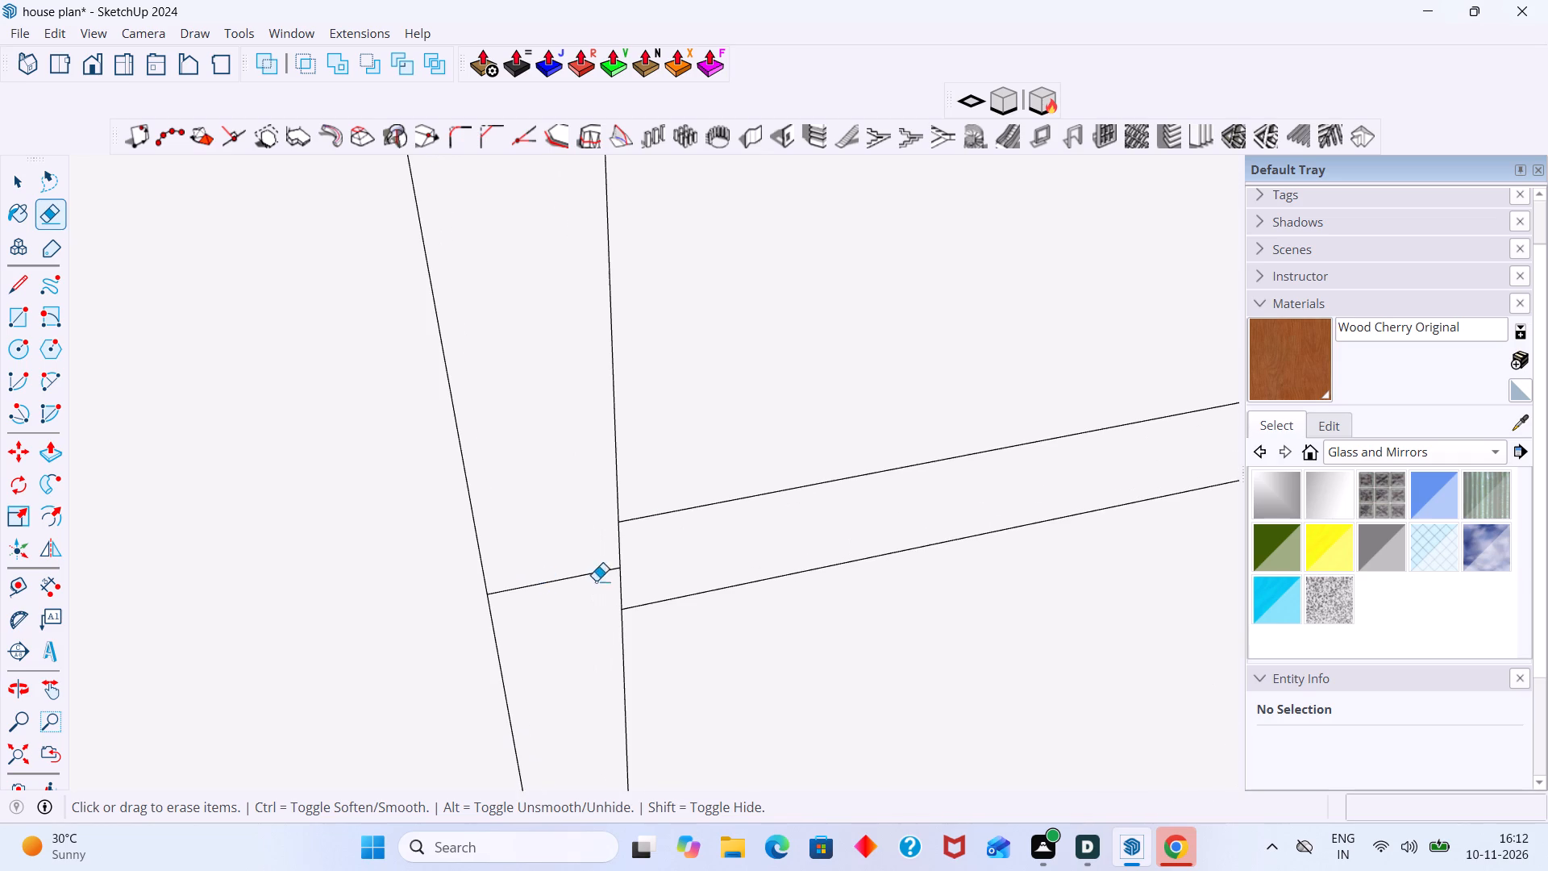
pyautogui.moveTo(645, 562); pyautogui.dragTo(608, 575)
pyautogui.scroll(1, 610, 569)
pyautogui.scroll(-20, 610, 569)
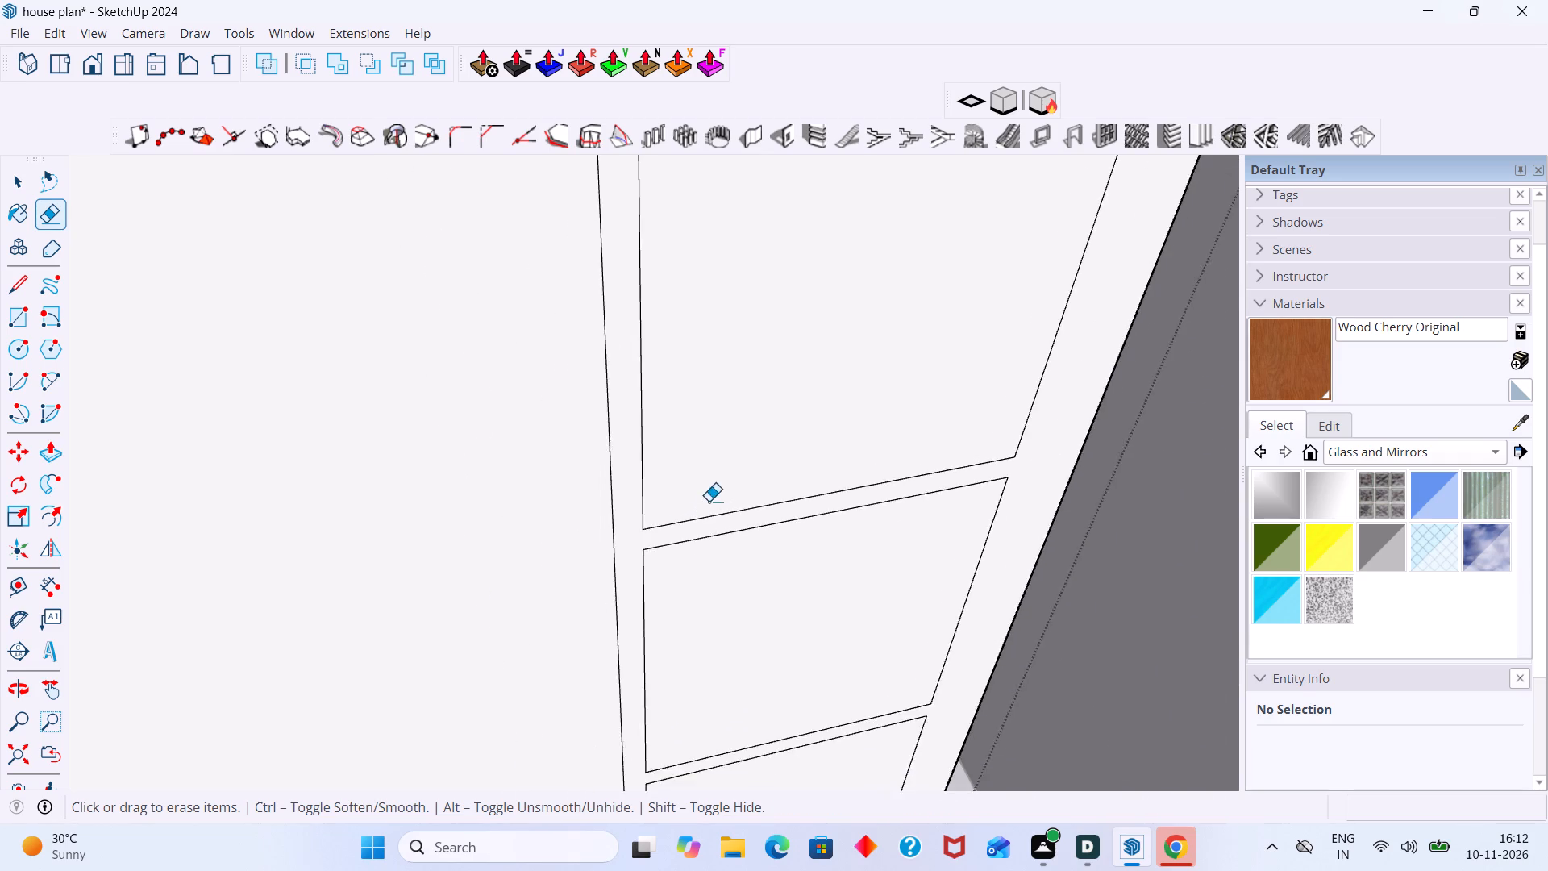
# Erase the centre line of the right section's second shelf from the top, including the divider stub and short edges at both ends.
pyautogui.scroll(-9, 709, 501)
pyautogui.moveTo(773, 477); pyautogui.dragTo(618, 565, button='middle')
pyautogui.scroll(5, 339, 444)
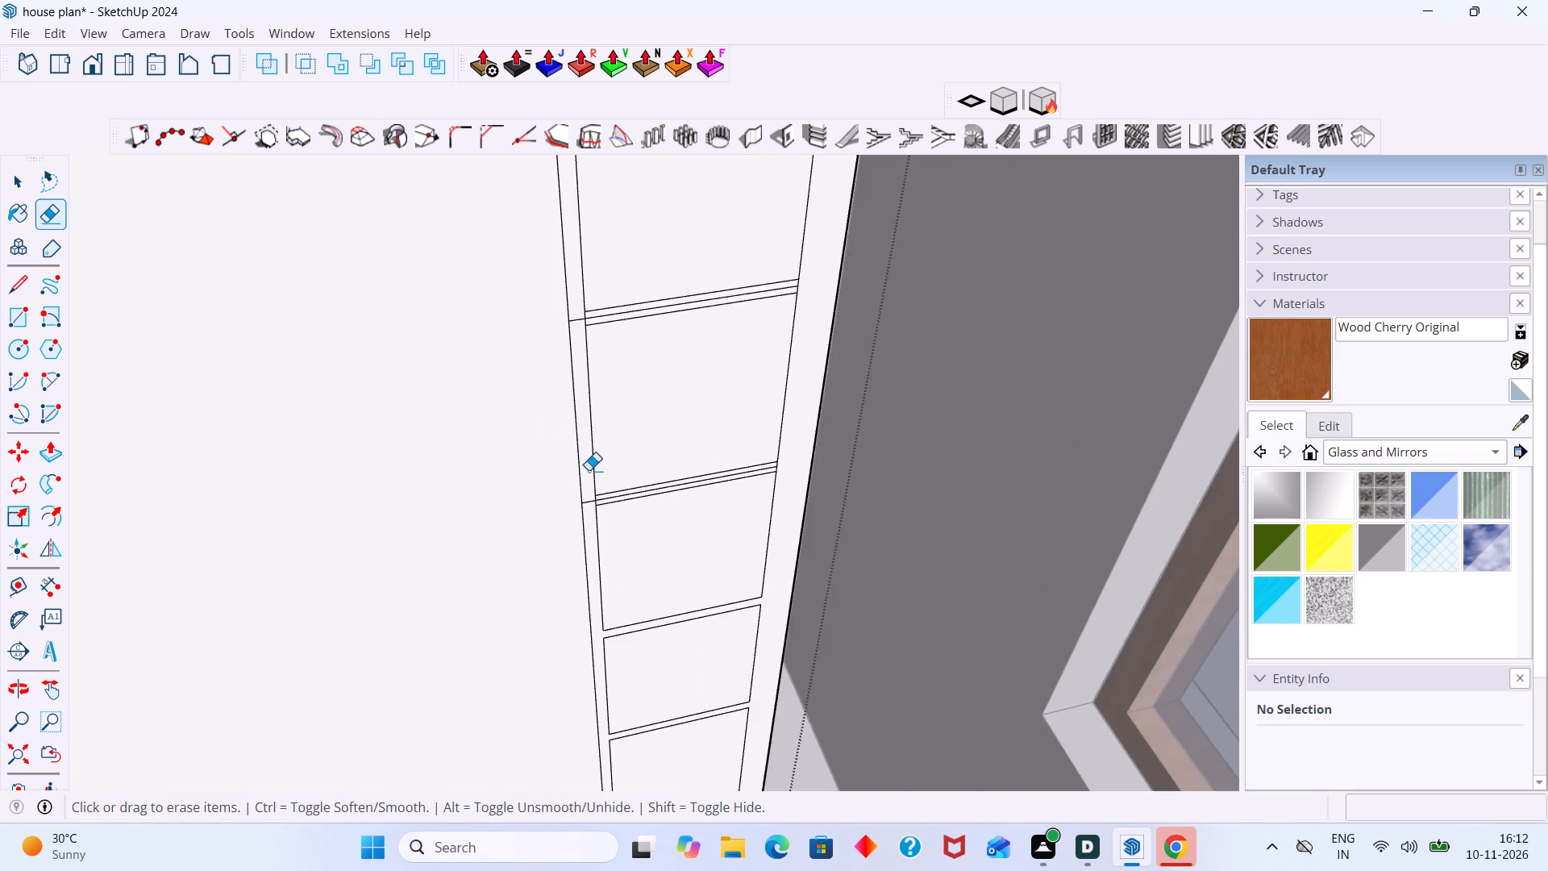
pyautogui.scroll(4, 589, 470)
pyautogui.moveTo(603, 477); pyautogui.dragTo(567, 427, button='middle')
pyautogui.scroll(17, 622, 524)
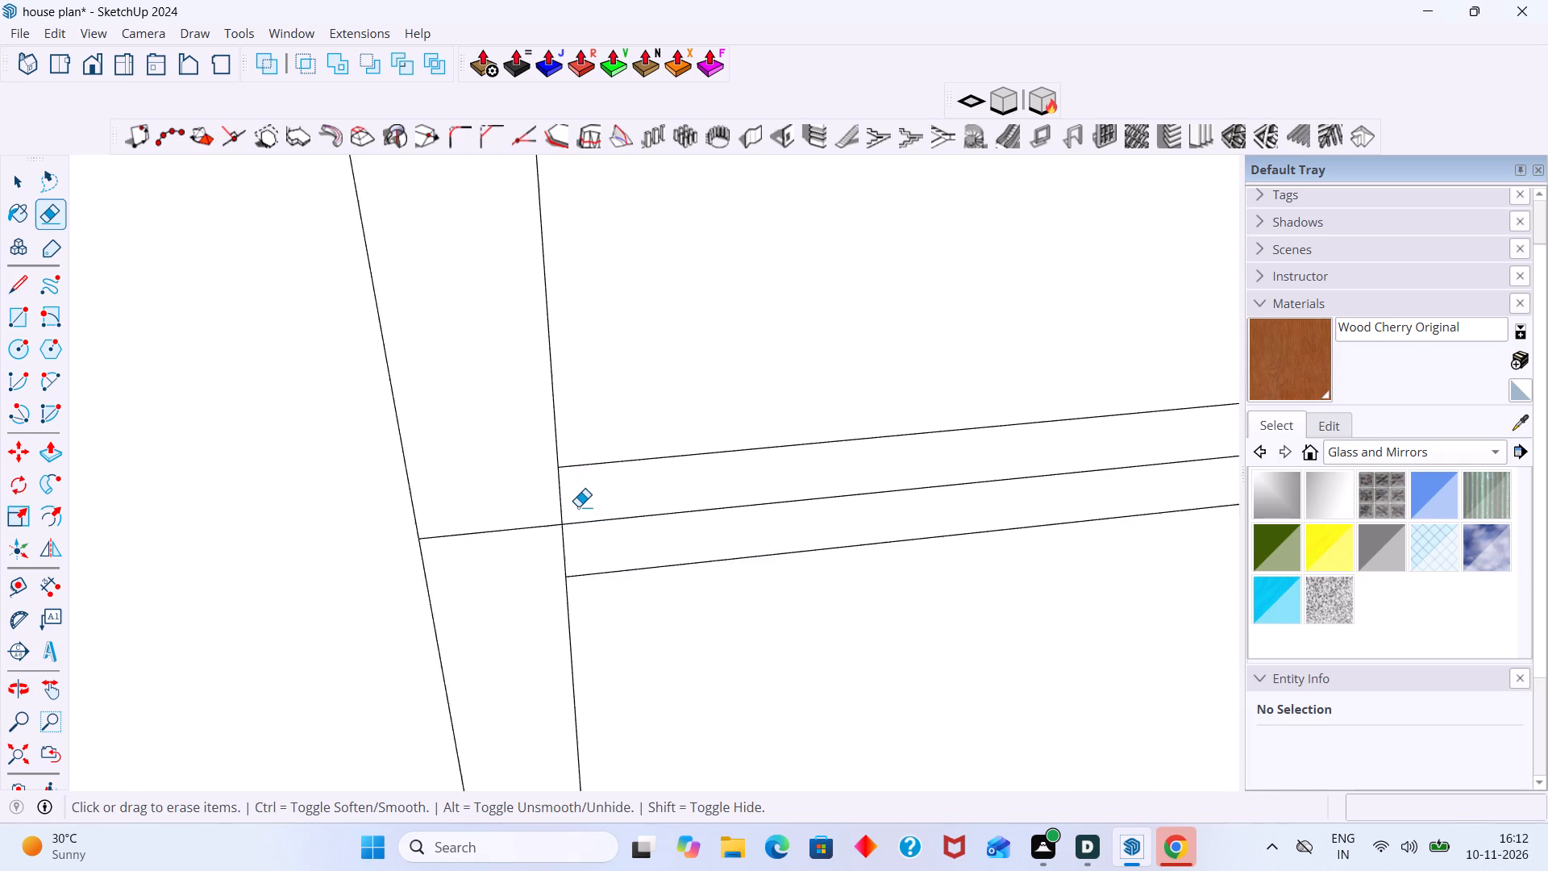
pyautogui.scroll(7, 578, 506)
pyautogui.moveTo(581, 496); pyautogui.dragTo(522, 567)
pyautogui.moveTo(573, 507); pyautogui.dragTo(469, 550)
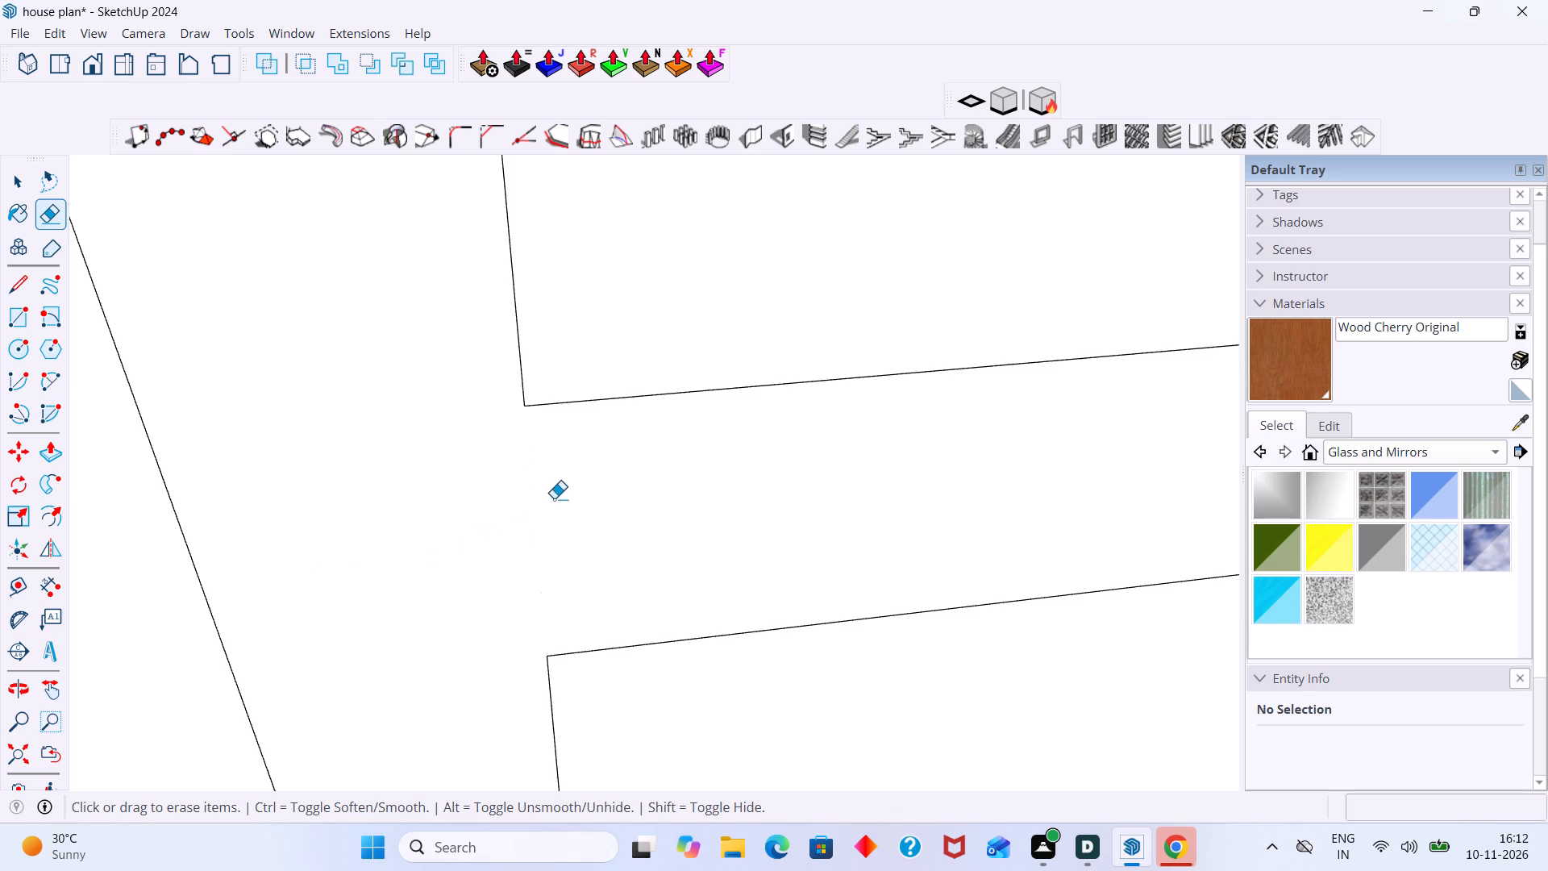
pyautogui.scroll(-16, 554, 494)
pyautogui.keyDown('shift'); pyautogui.moveTo(646, 467); pyautogui.dragTo(414, 548, button='middle'); pyautogui.keyUp('shift')
pyautogui.scroll(-10, 562, 499)
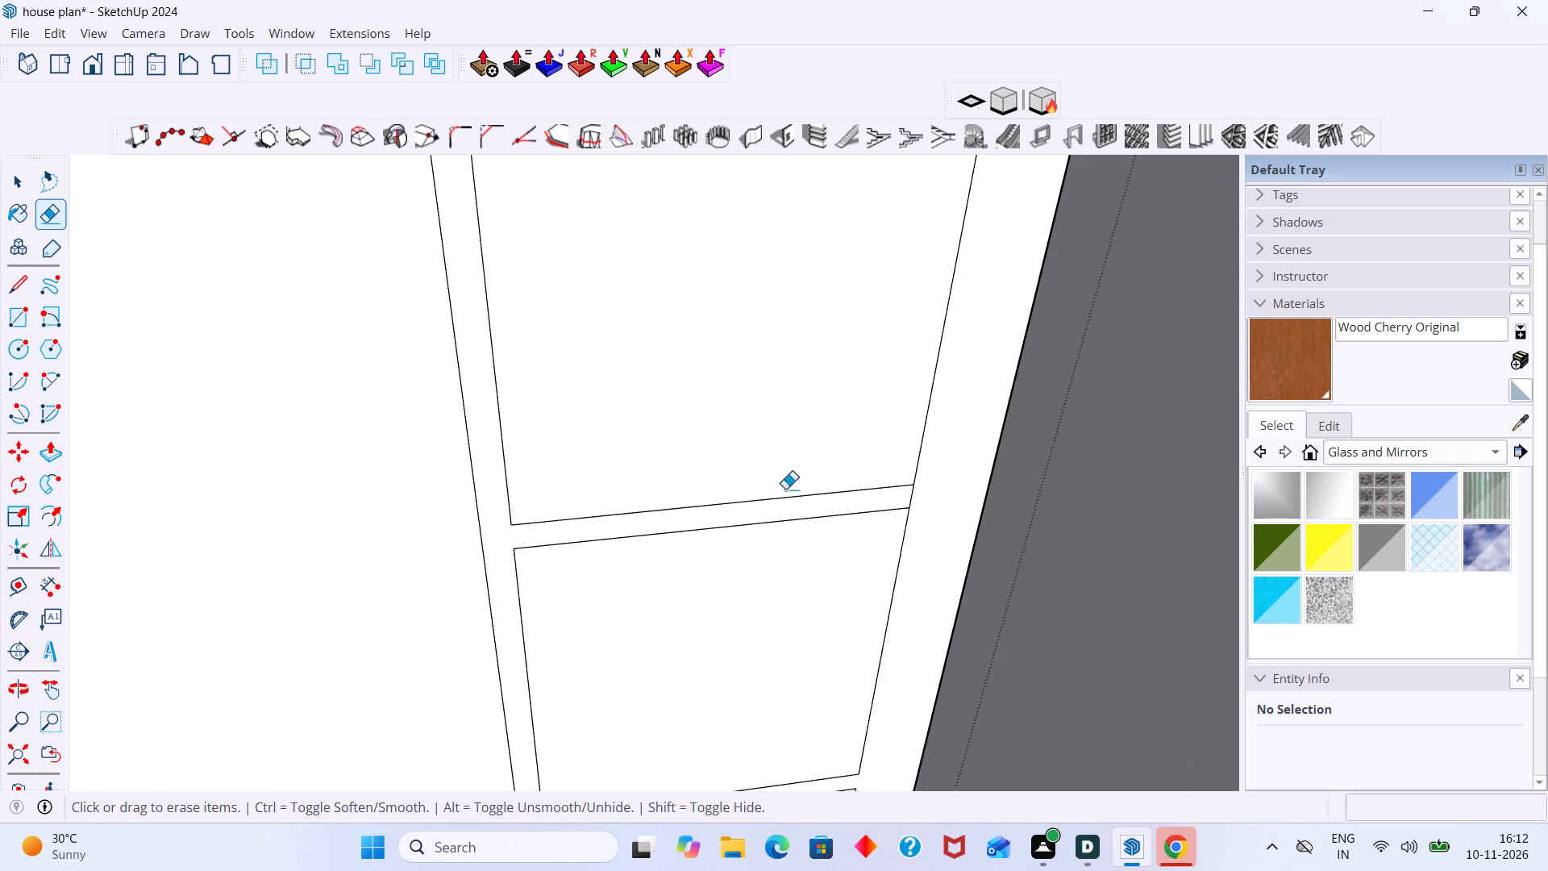
pyautogui.scroll(-1, 785, 489)
pyautogui.scroll(9, 901, 491)
pyautogui.moveTo(859, 504); pyautogui.dragTo(791, 519)
pyautogui.scroll(-2, 850, 495)
pyautogui.moveTo(881, 495); pyautogui.dragTo(852, 499)
pyautogui.scroll(-18, 879, 490)
# Erase the centre line of the right section's top shelf, including the divider stub and the short edges at both shelf ends.
pyautogui.moveTo(783, 419); pyautogui.dragTo(739, 579, button='middle')
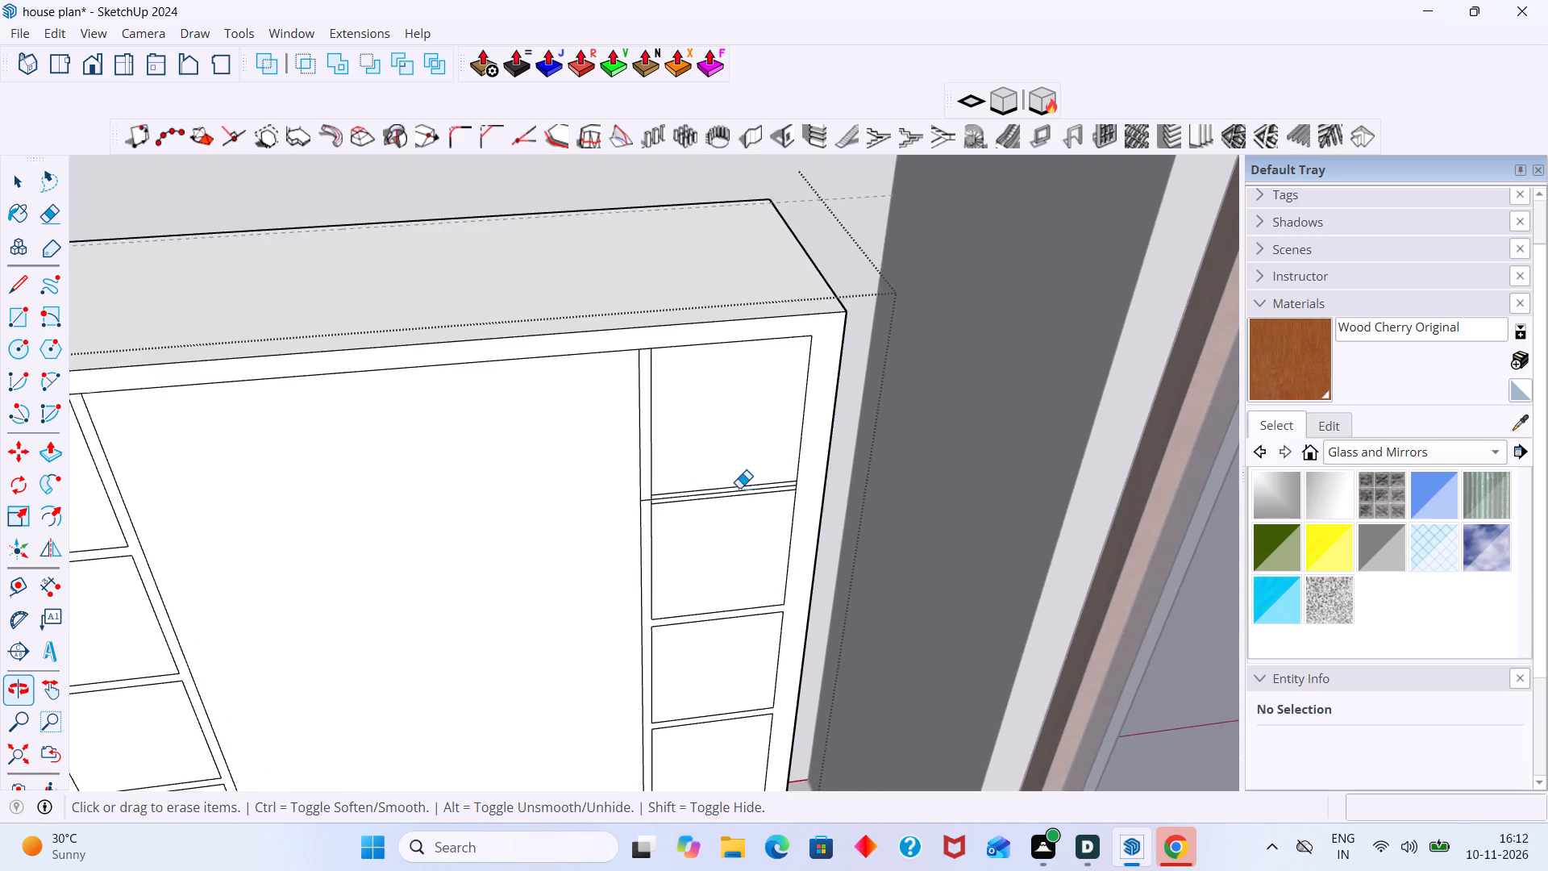
pyautogui.scroll(7, 739, 486)
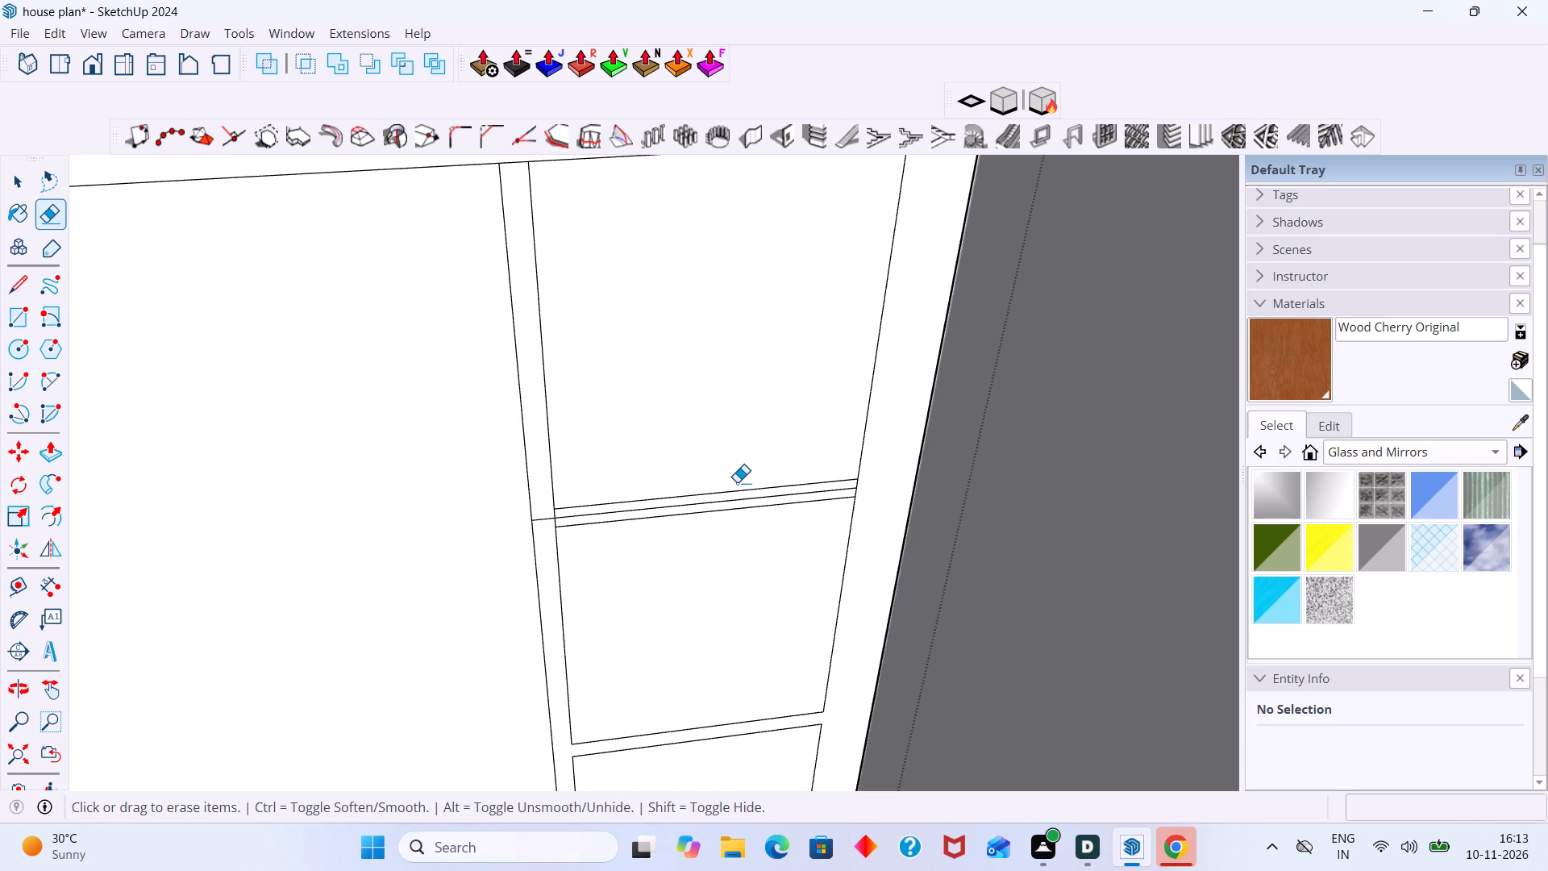
pyautogui.scroll(11, 574, 520)
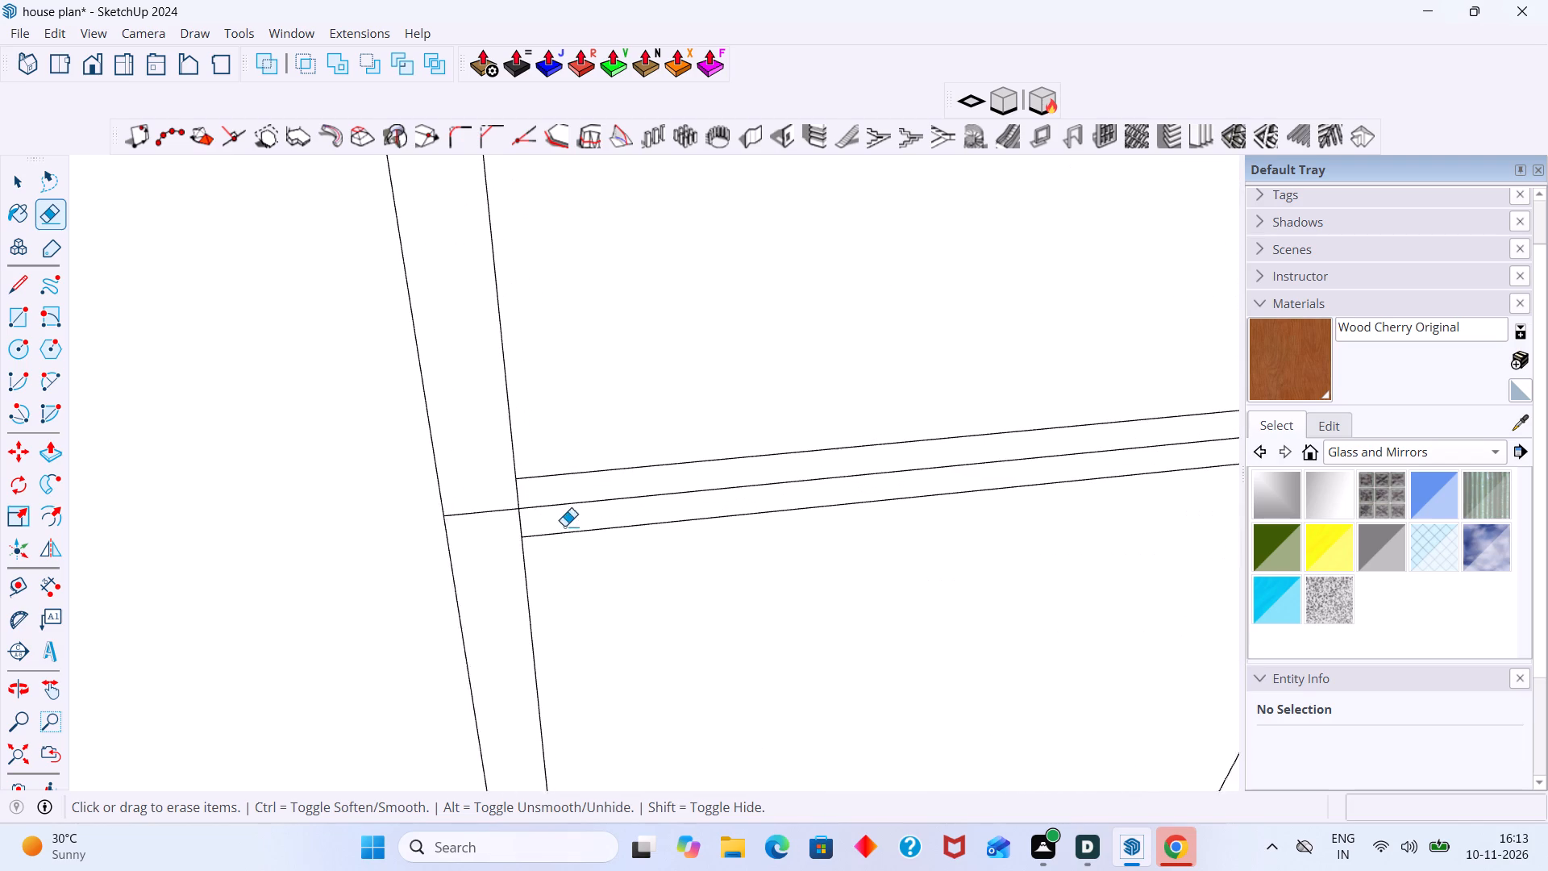
pyautogui.scroll(1, 564, 526)
pyautogui.moveTo(568, 484); pyautogui.dragTo(493, 523)
pyautogui.moveTo(544, 496); pyautogui.dragTo(478, 498)
pyautogui.moveTo(489, 500); pyautogui.dragTo(493, 527)
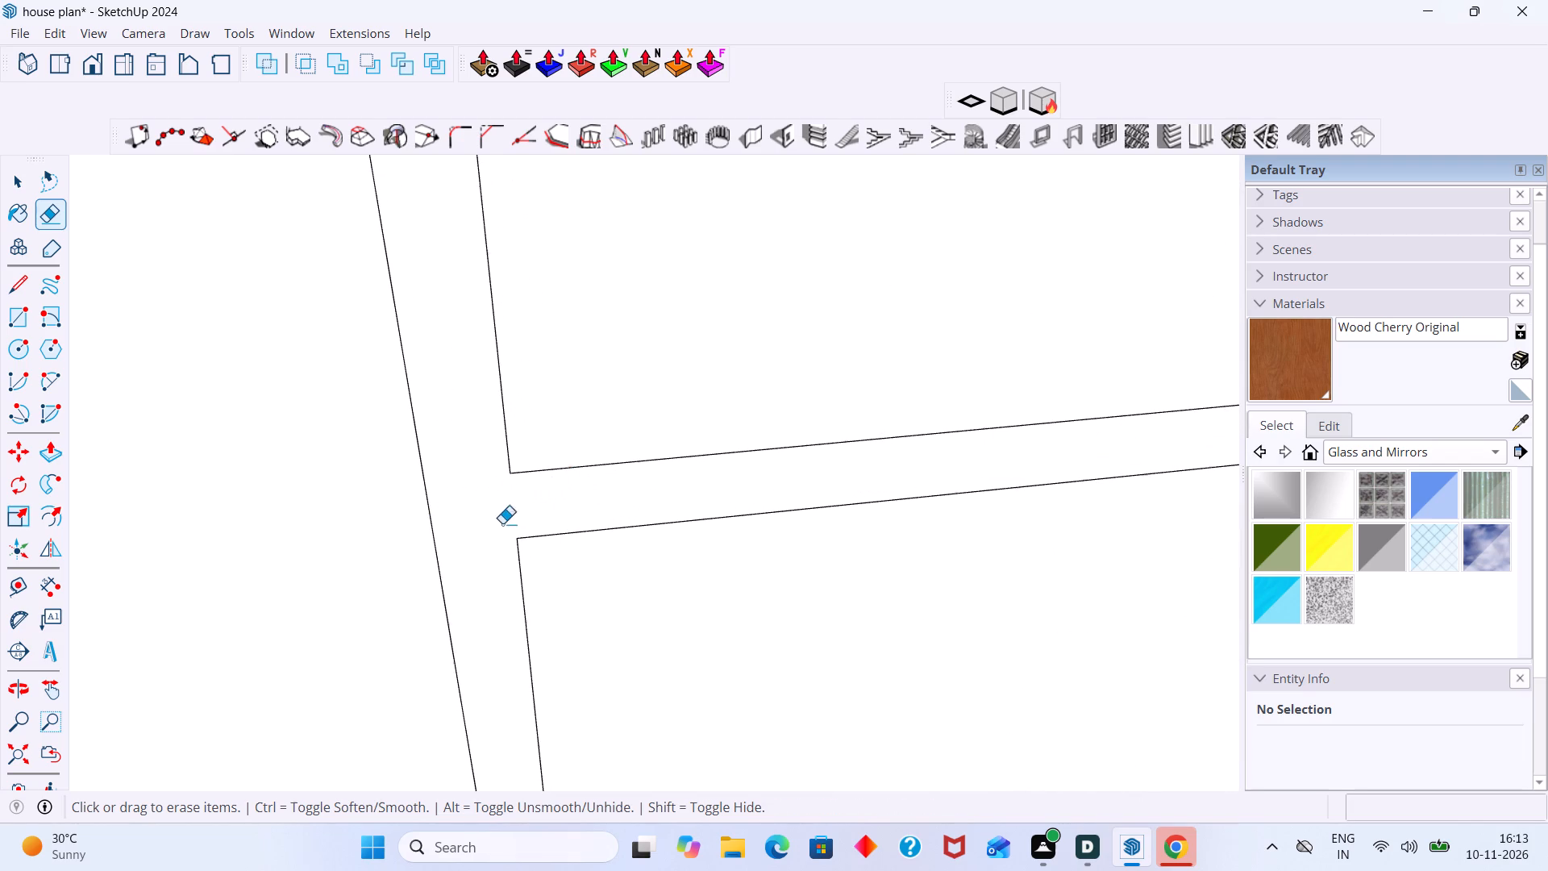
pyautogui.scroll(-10, 534, 489)
pyautogui.moveTo(639, 489); pyautogui.dragTo(390, 507, button='middle')
pyautogui.scroll(6, 674, 467)
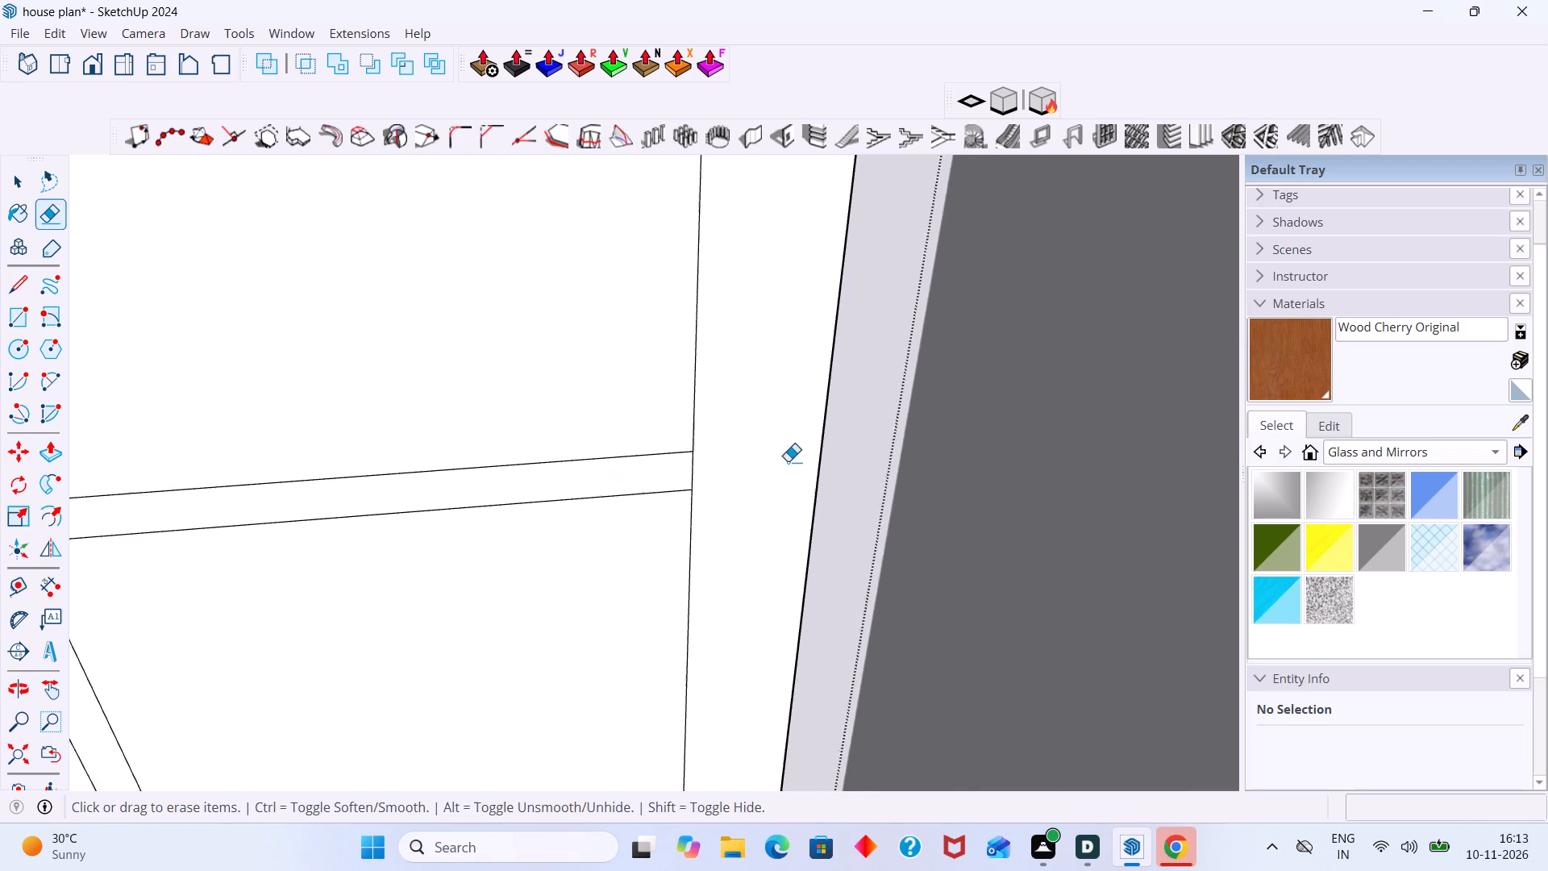
pyautogui.scroll(4, 788, 461)
pyautogui.moveTo(694, 462); pyautogui.dragTo(594, 465)
pyautogui.scroll(-20, 612, 455)
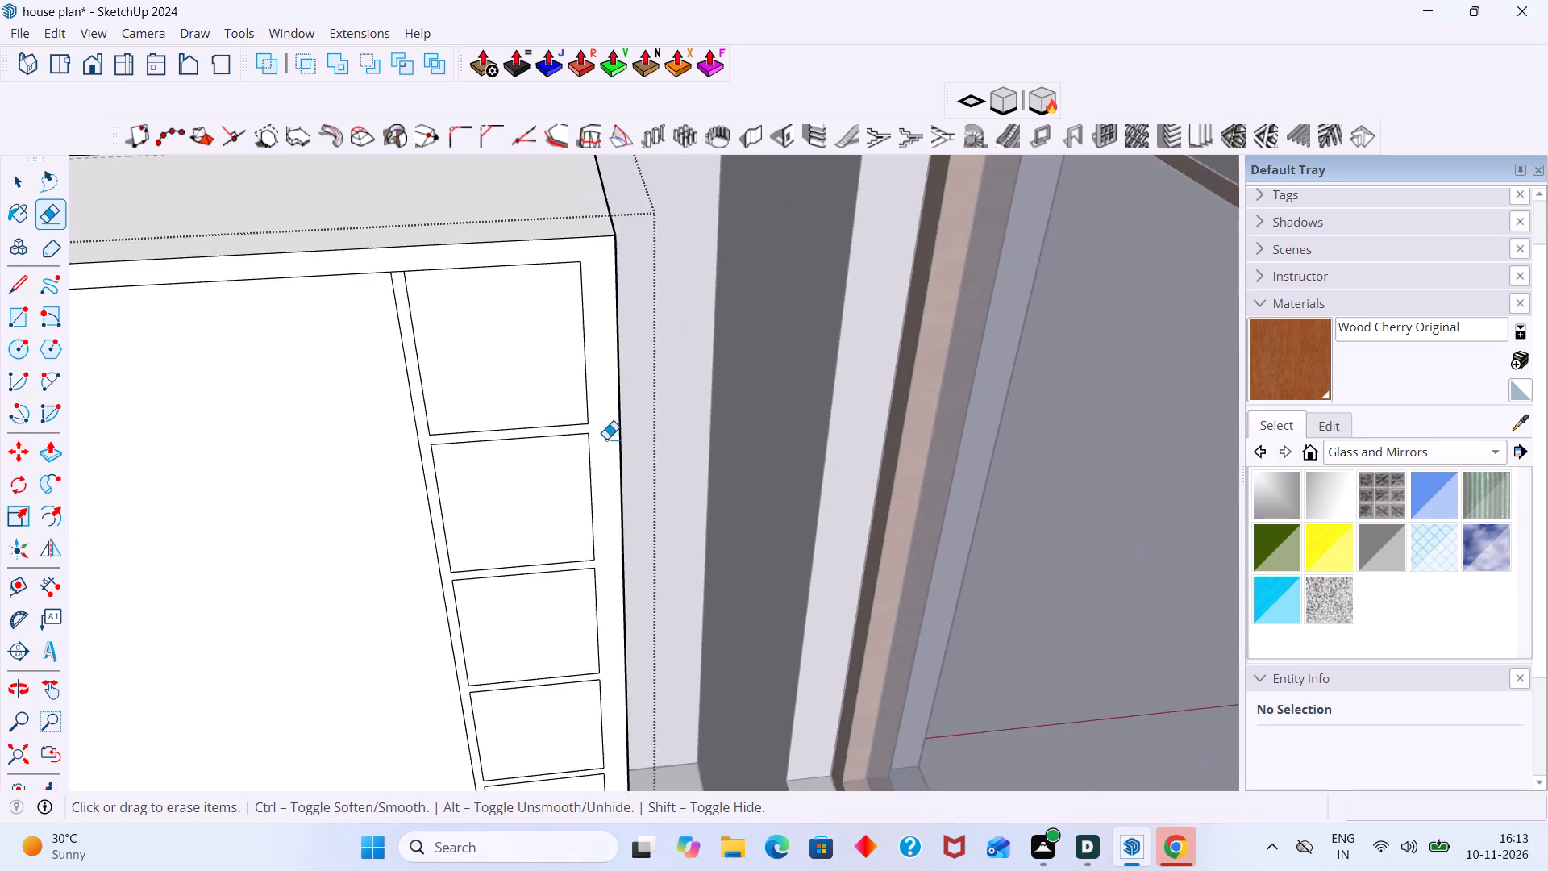
# Close the wardrobe group and look over the cleaned-up wardrobe front within the whole house model.
pyautogui.scroll(-4, 606, 439)
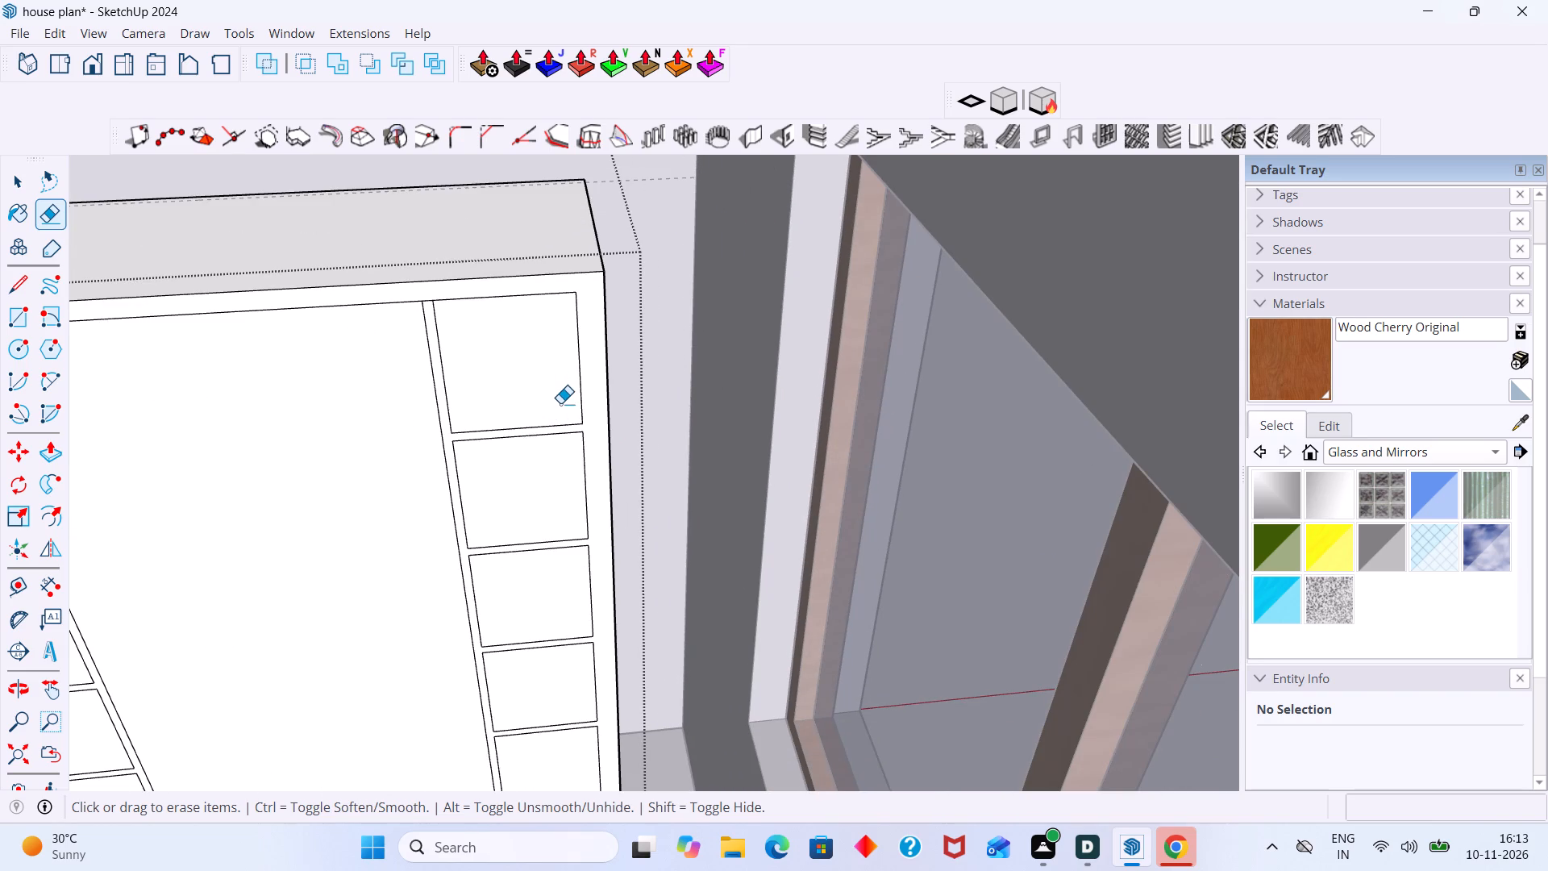
pyautogui.press('space')
pyautogui.scroll(-6, 529, 390)
pyautogui.keyDown('shift'); pyautogui.moveTo(530, 406); pyautogui.dragTo(598, 387, button='middle'); pyautogui.keyUp('shift')
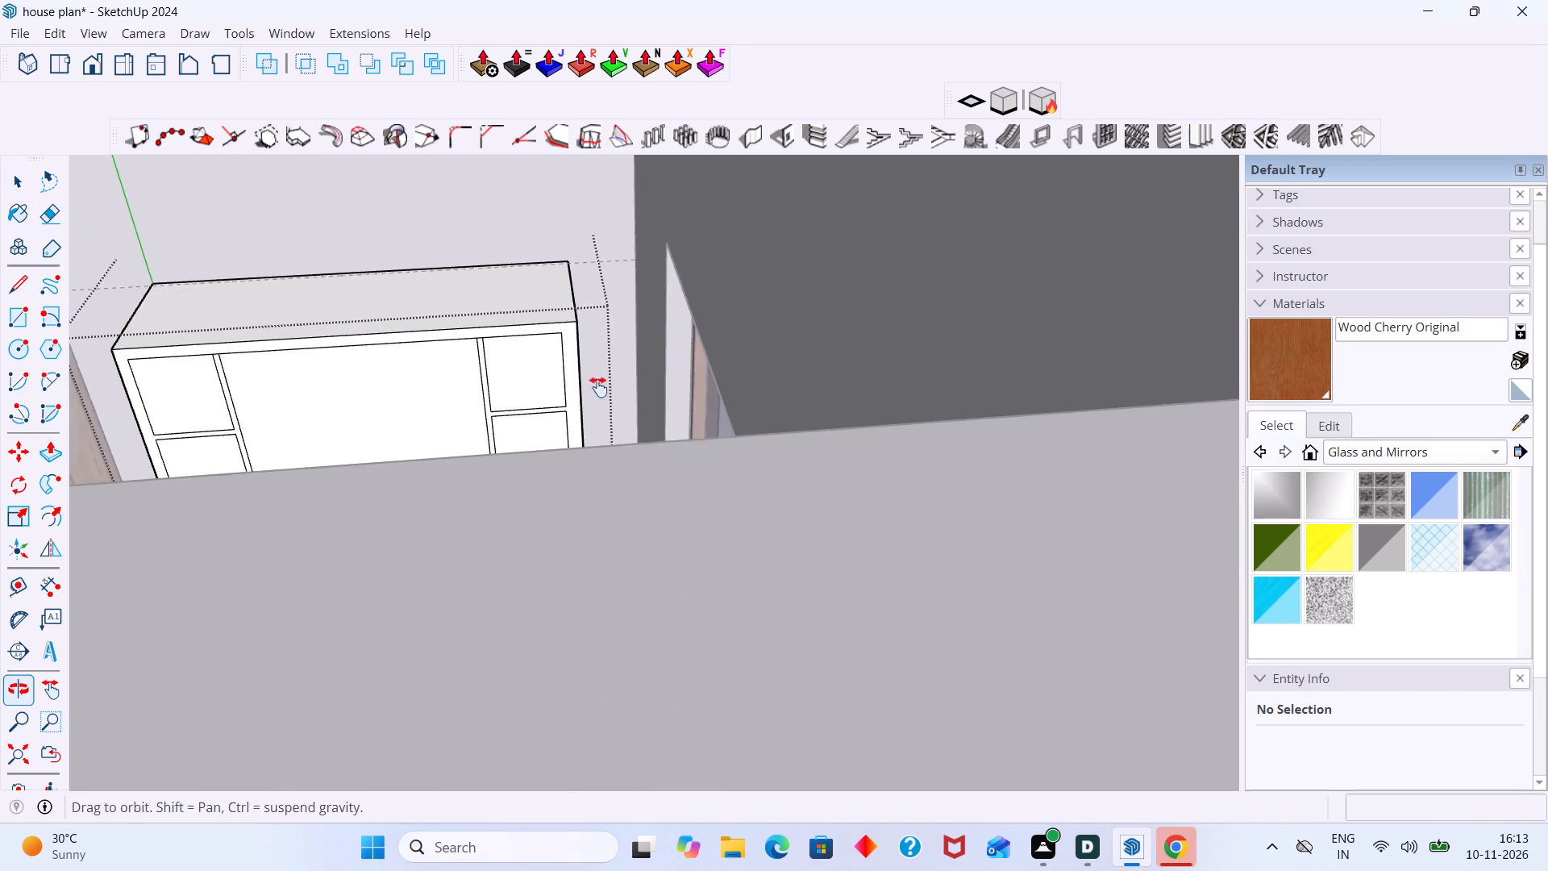
pyautogui.keyDown('shift'); pyautogui.moveTo(598, 387); pyautogui.dragTo(691, 369, button='middle'); pyautogui.keyUp('shift')
pyautogui.moveTo(656, 360); pyautogui.dragTo(634, 477, button='middle')
pyautogui.scroll(-3, 601, 465)
pyautogui.click(13, 748)
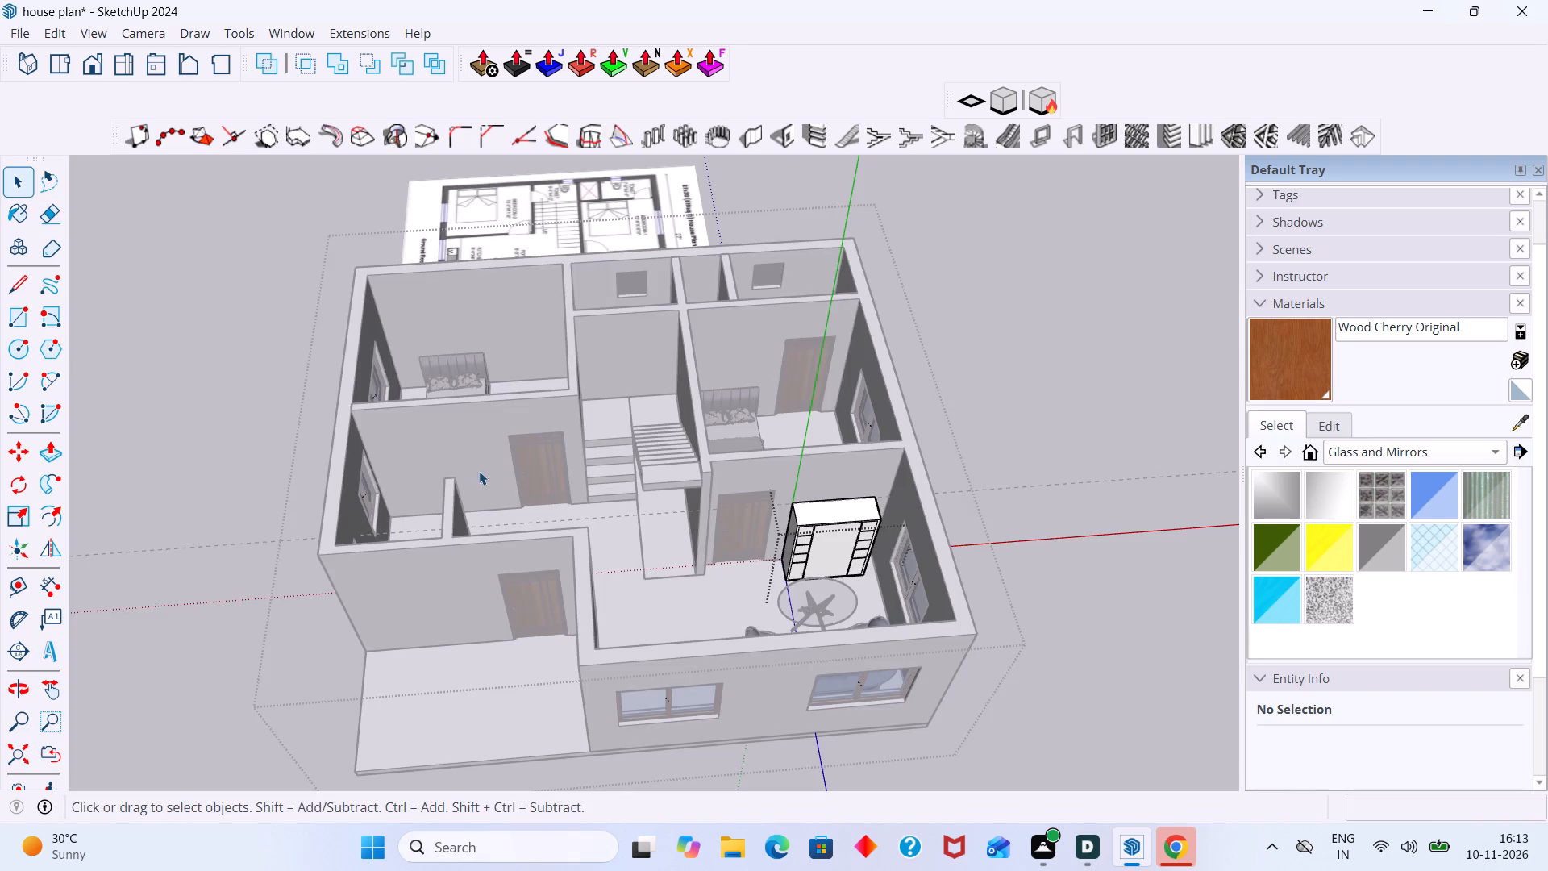
pyautogui.scroll(9, 902, 326)
pyautogui.click(1015, 308)
pyautogui.scroll(1, 754, 396)
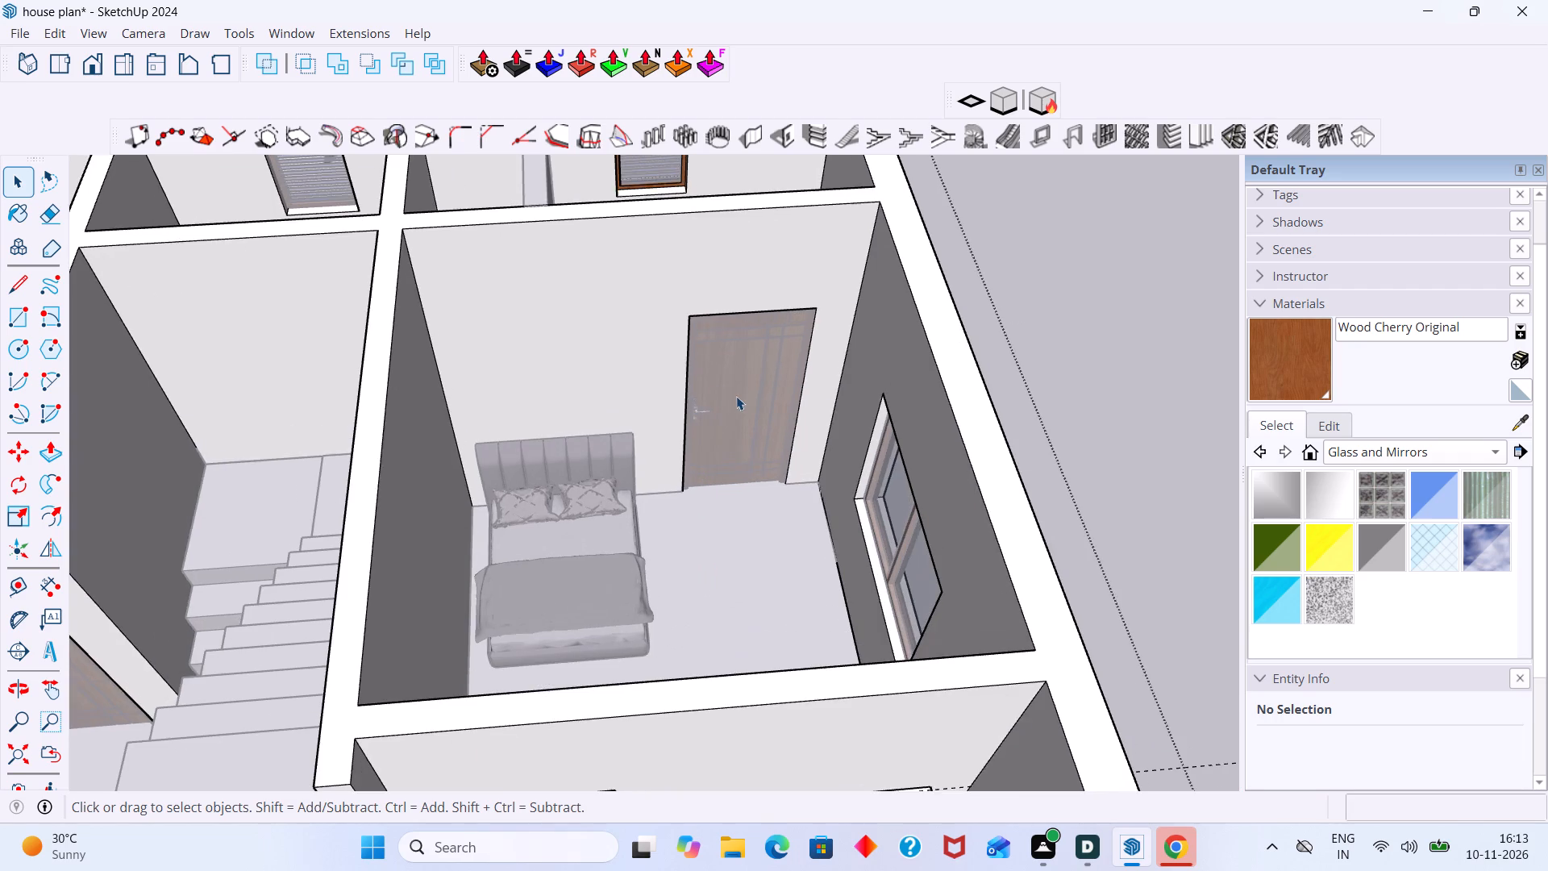
# Open the wardrobe group and push the large centre face inward about 1' 5 5/16" to the wardrobe's back edge.
pyautogui.scroll(-7, 719, 389)
pyautogui.scroll(6, 763, 536)
pyautogui.moveTo(714, 636); pyautogui.dragTo(688, 542, button='middle')
pyautogui.scroll(8, 542, 617)
pyautogui.scroll(6, 595, 534)
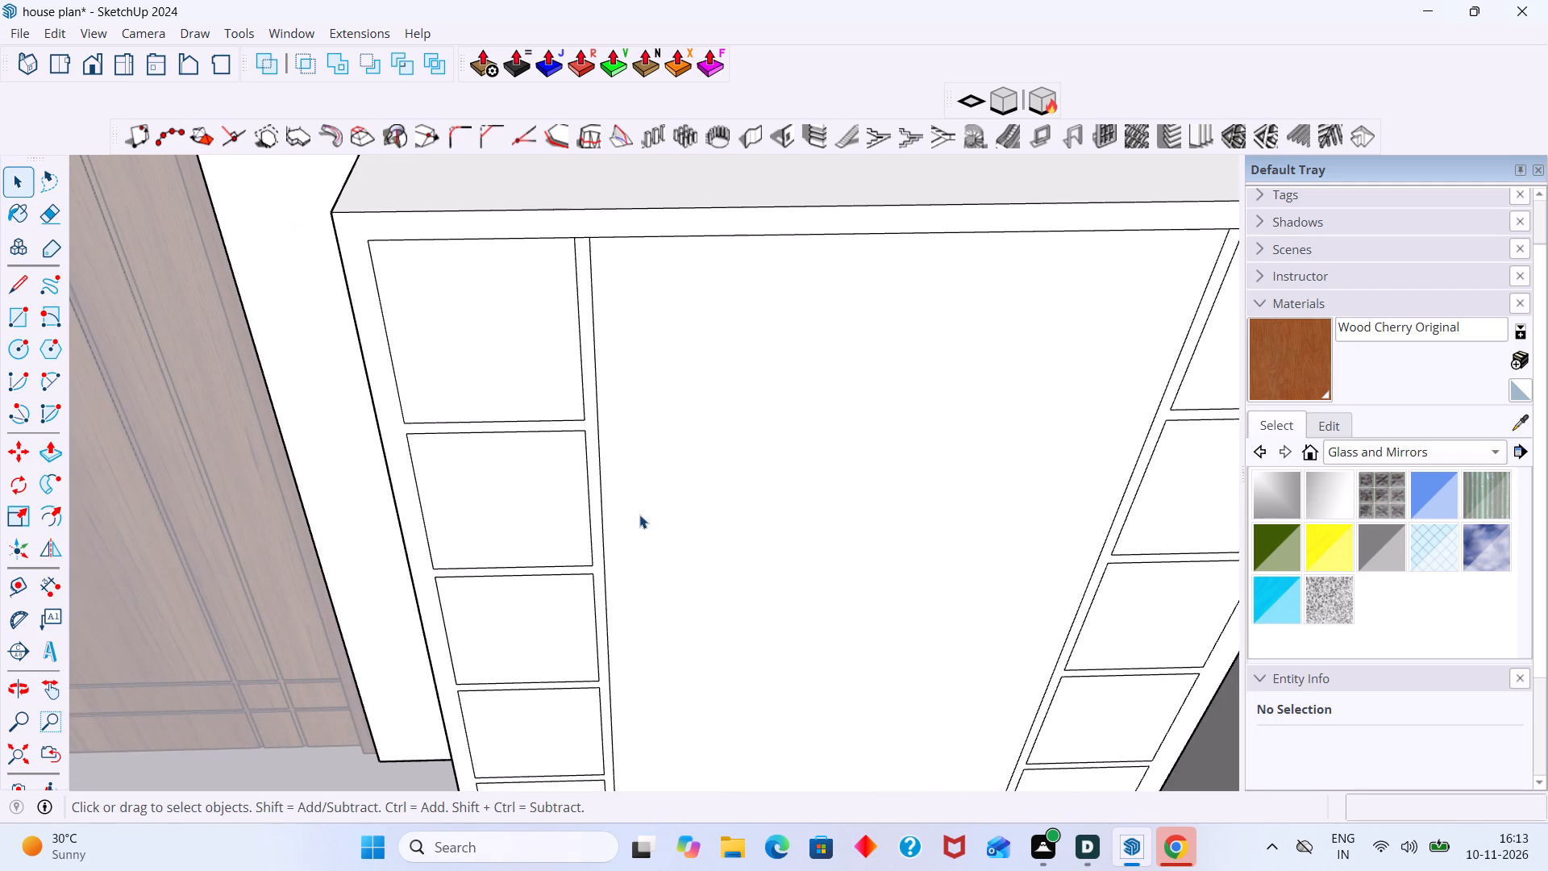
pyautogui.click(639, 515)
pyautogui.doubleClick(654, 519)
pyautogui.doubleClick(668, 557)
pyautogui.scroll(1, 703, 569)
pyautogui.click(694, 577)
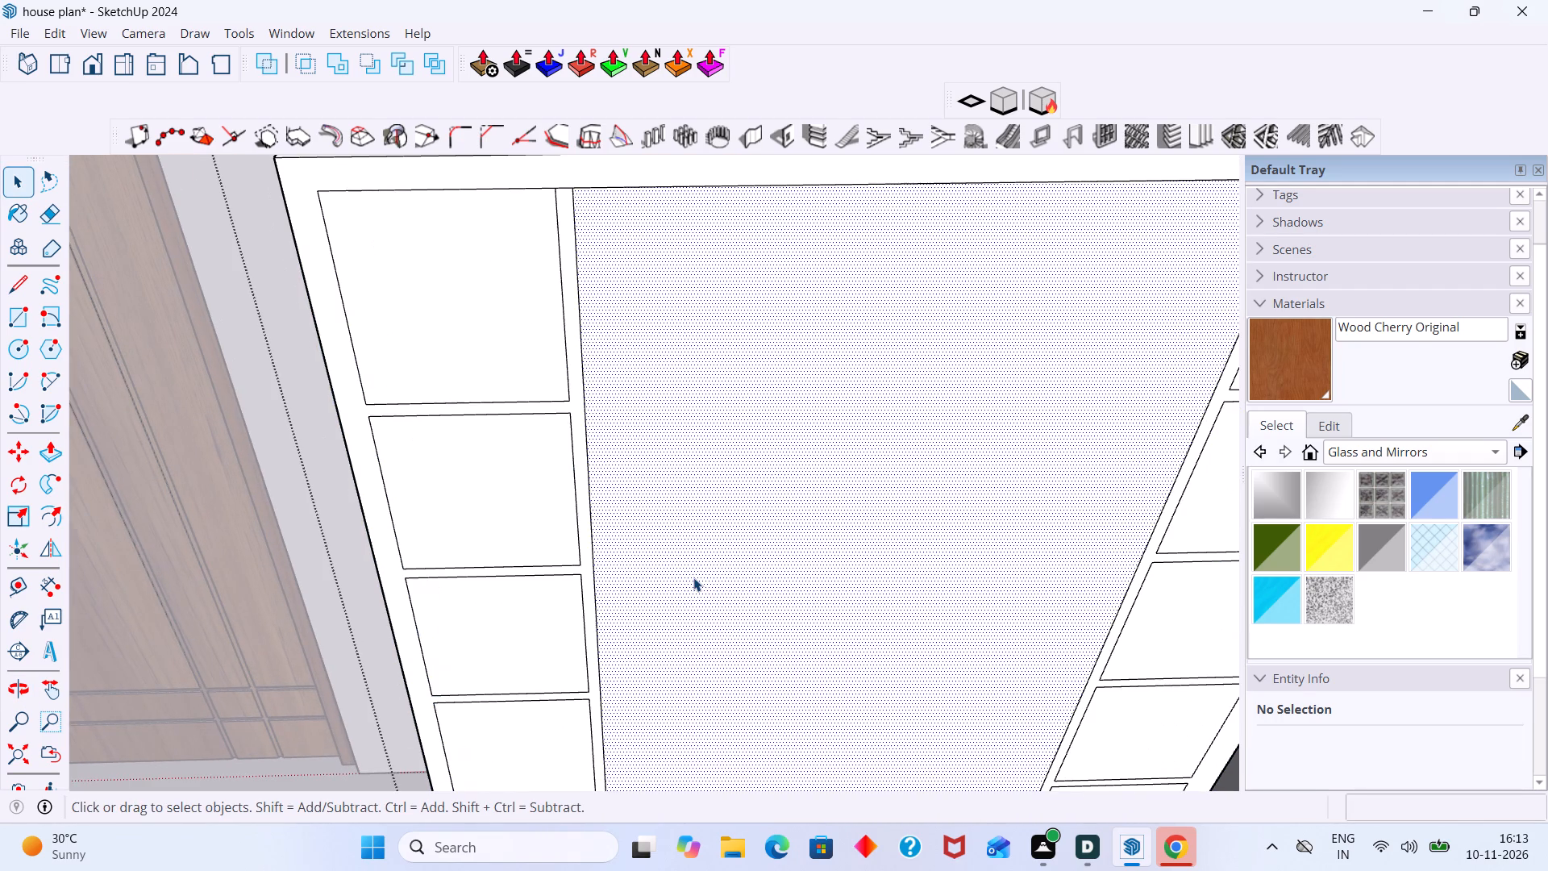
pyautogui.press('p')
pyautogui.click(693, 577)
pyautogui.scroll(-6, 698, 480)
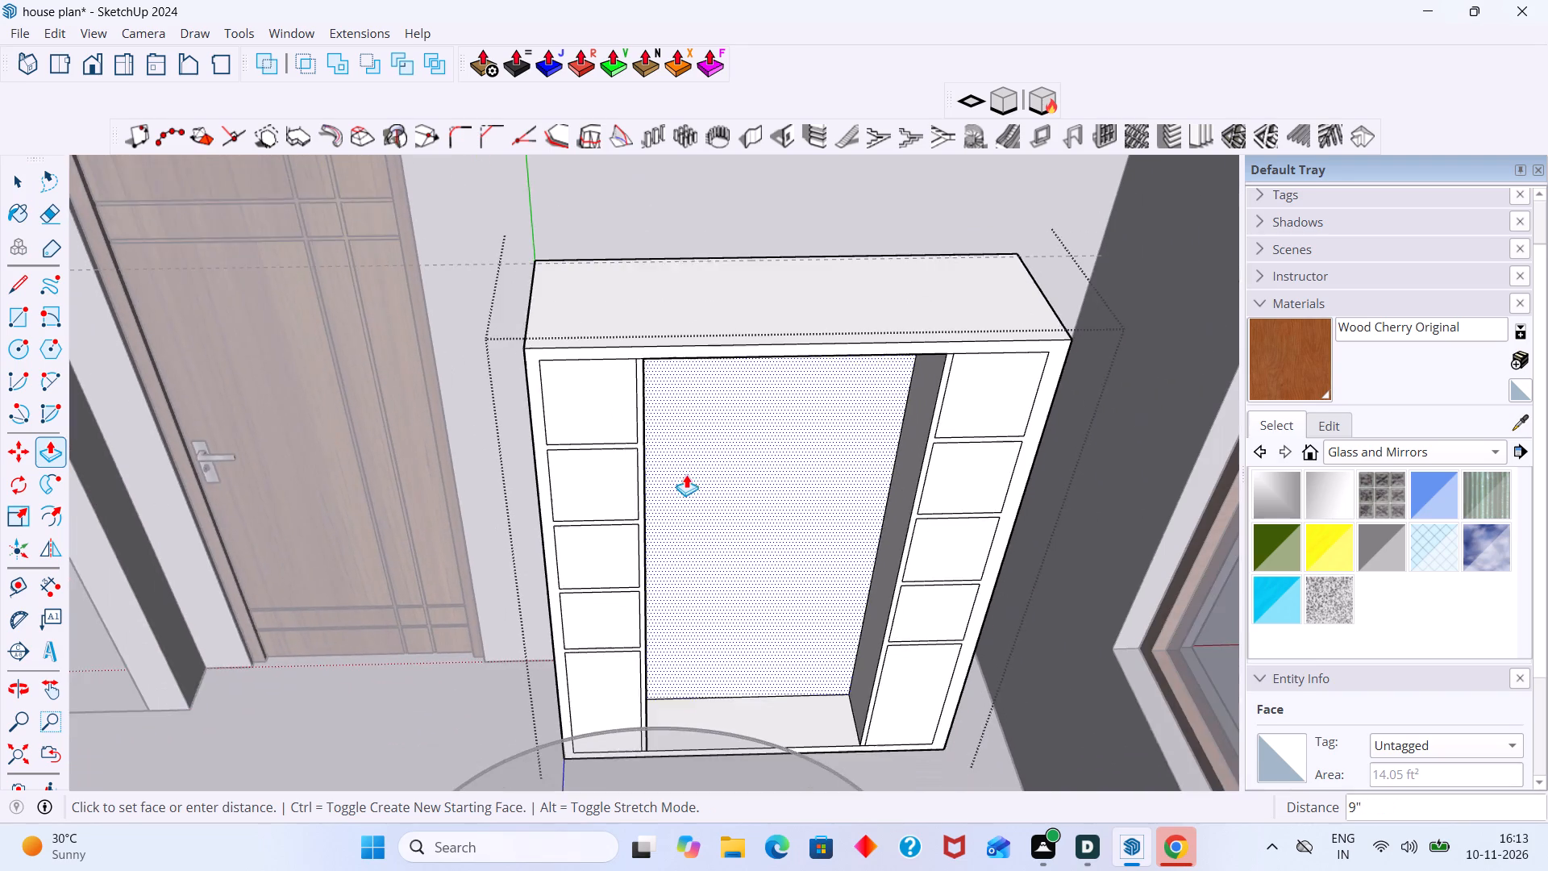
pyautogui.scroll(-2, 686, 474)
pyautogui.scroll(5, 712, 280)
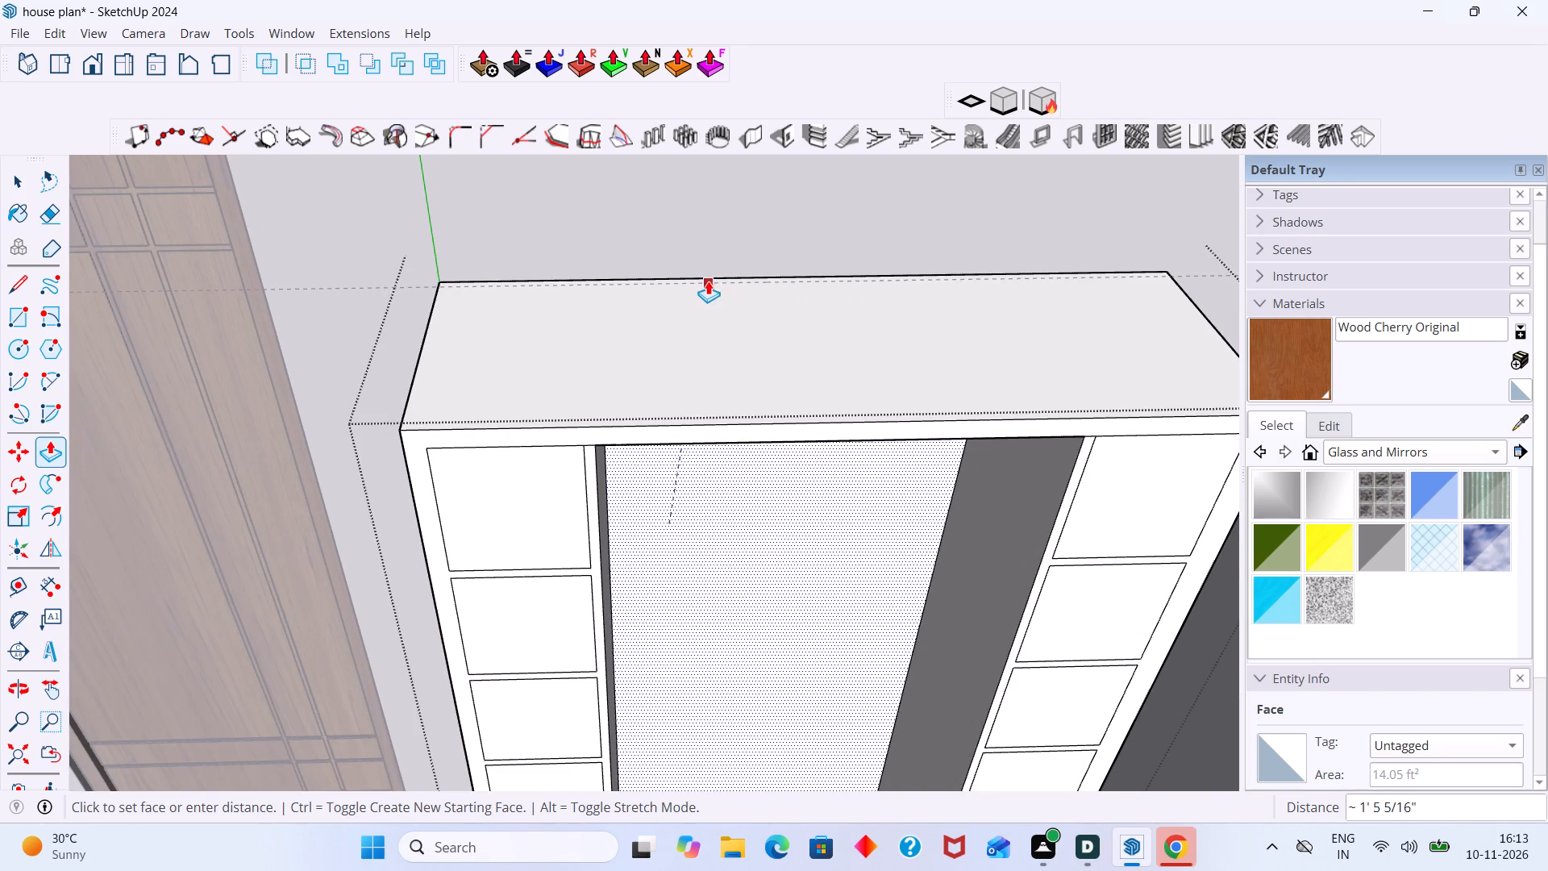
pyautogui.click(695, 285)
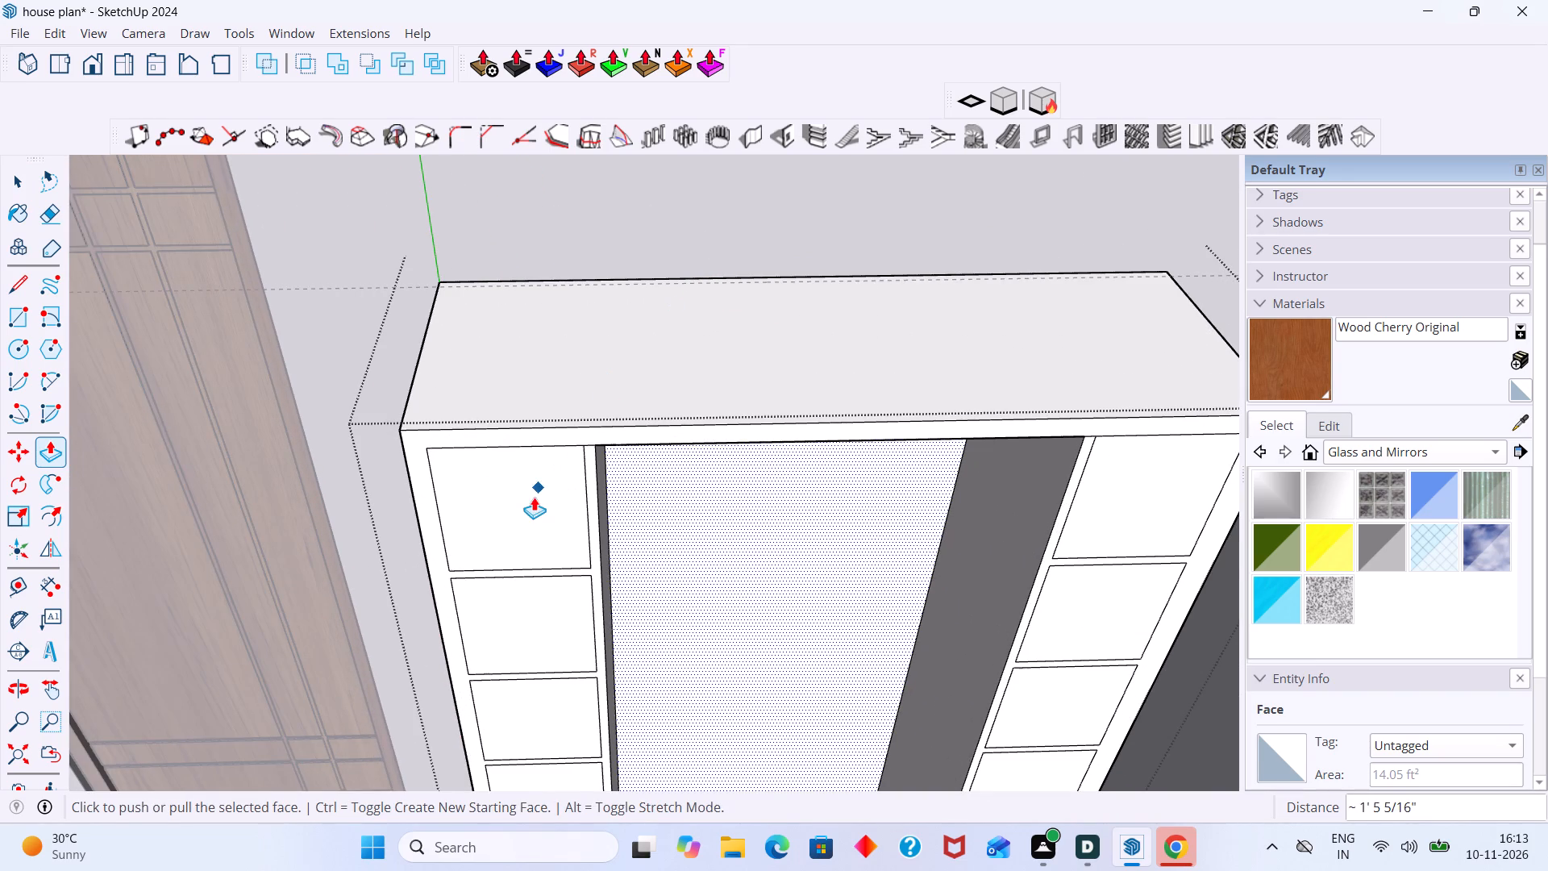
# Recess the upper four compartments of the wardrobe's left section with Push/Pull to the same depth as the centre opening.
pyautogui.press('space')
pyautogui.click(533, 499)
pyautogui.press('p')
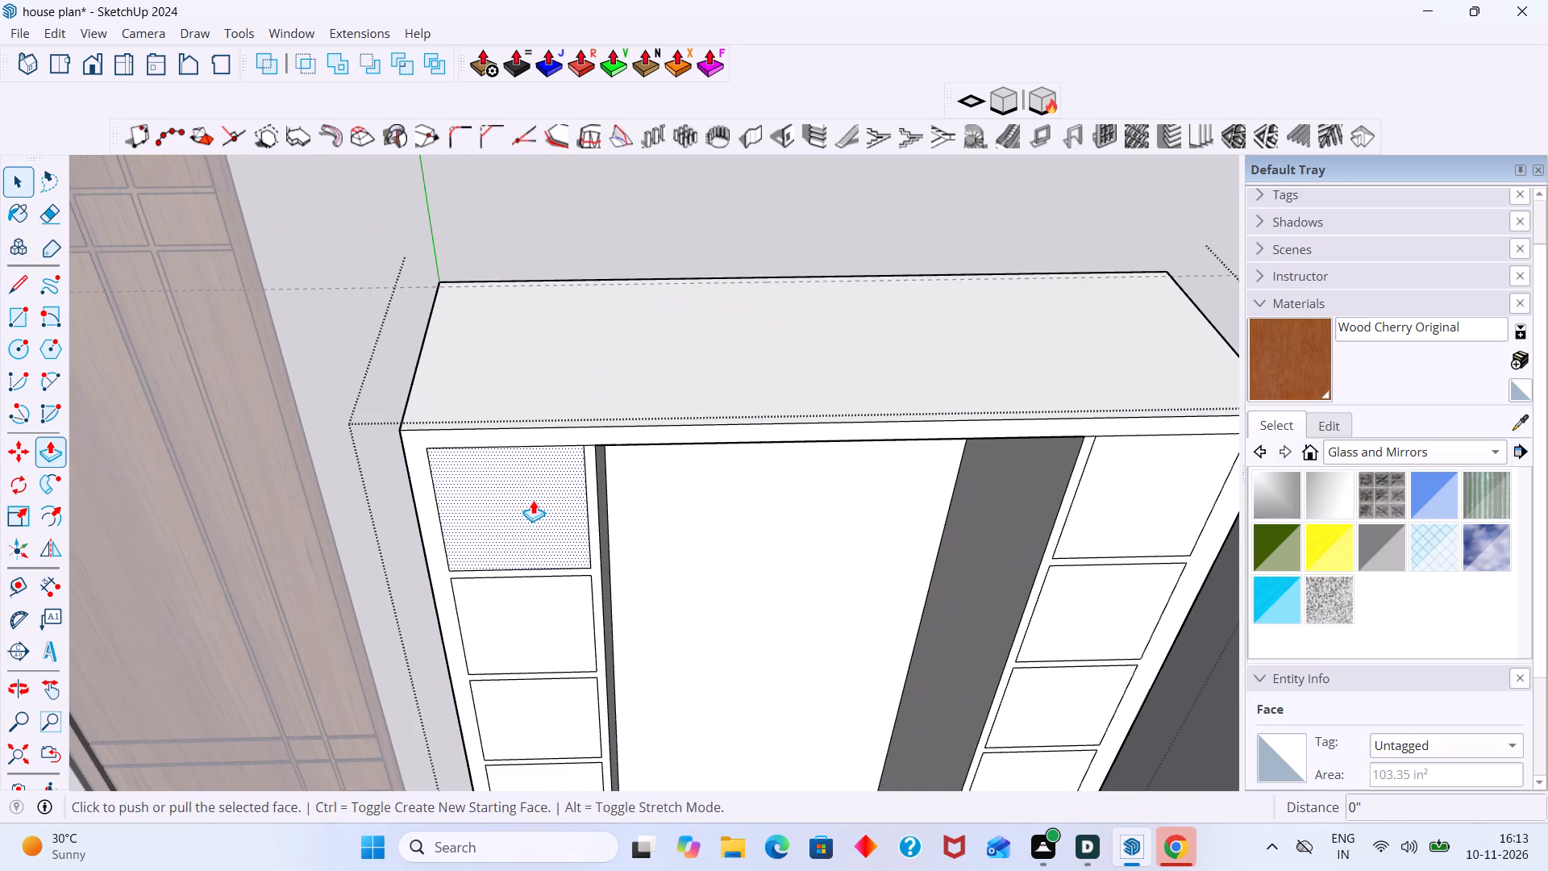
pyautogui.doubleClick(533, 500)
pyautogui.doubleClick(537, 612)
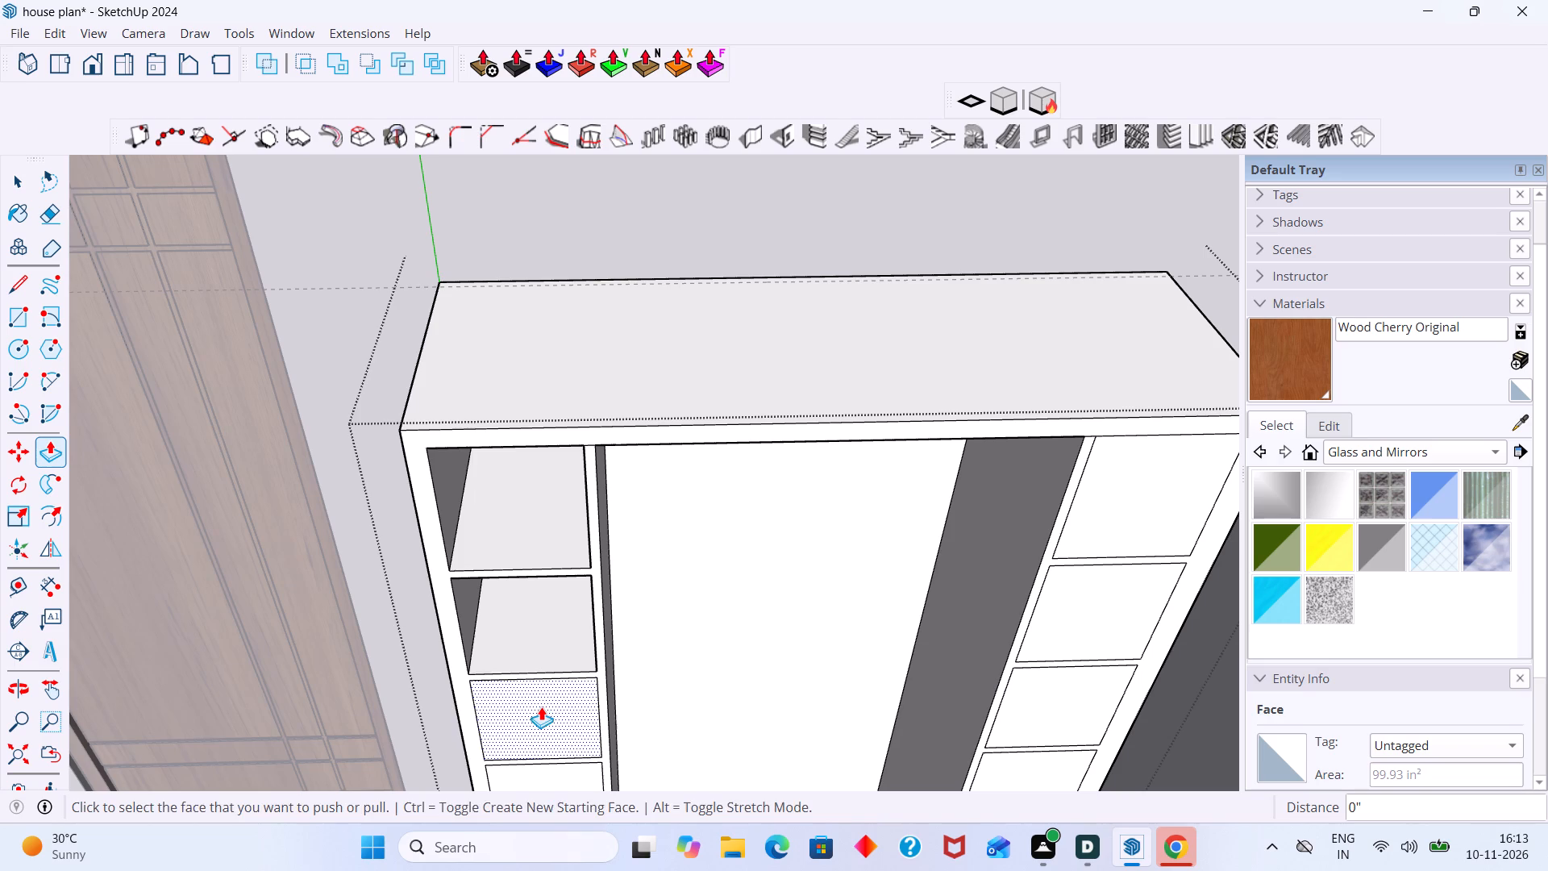
pyautogui.doubleClick(541, 706)
pyautogui.moveTo(549, 679); pyautogui.dragTo(541, 494, button='middle')
pyautogui.scroll(2, 560, 639)
pyautogui.doubleClick(553, 635)
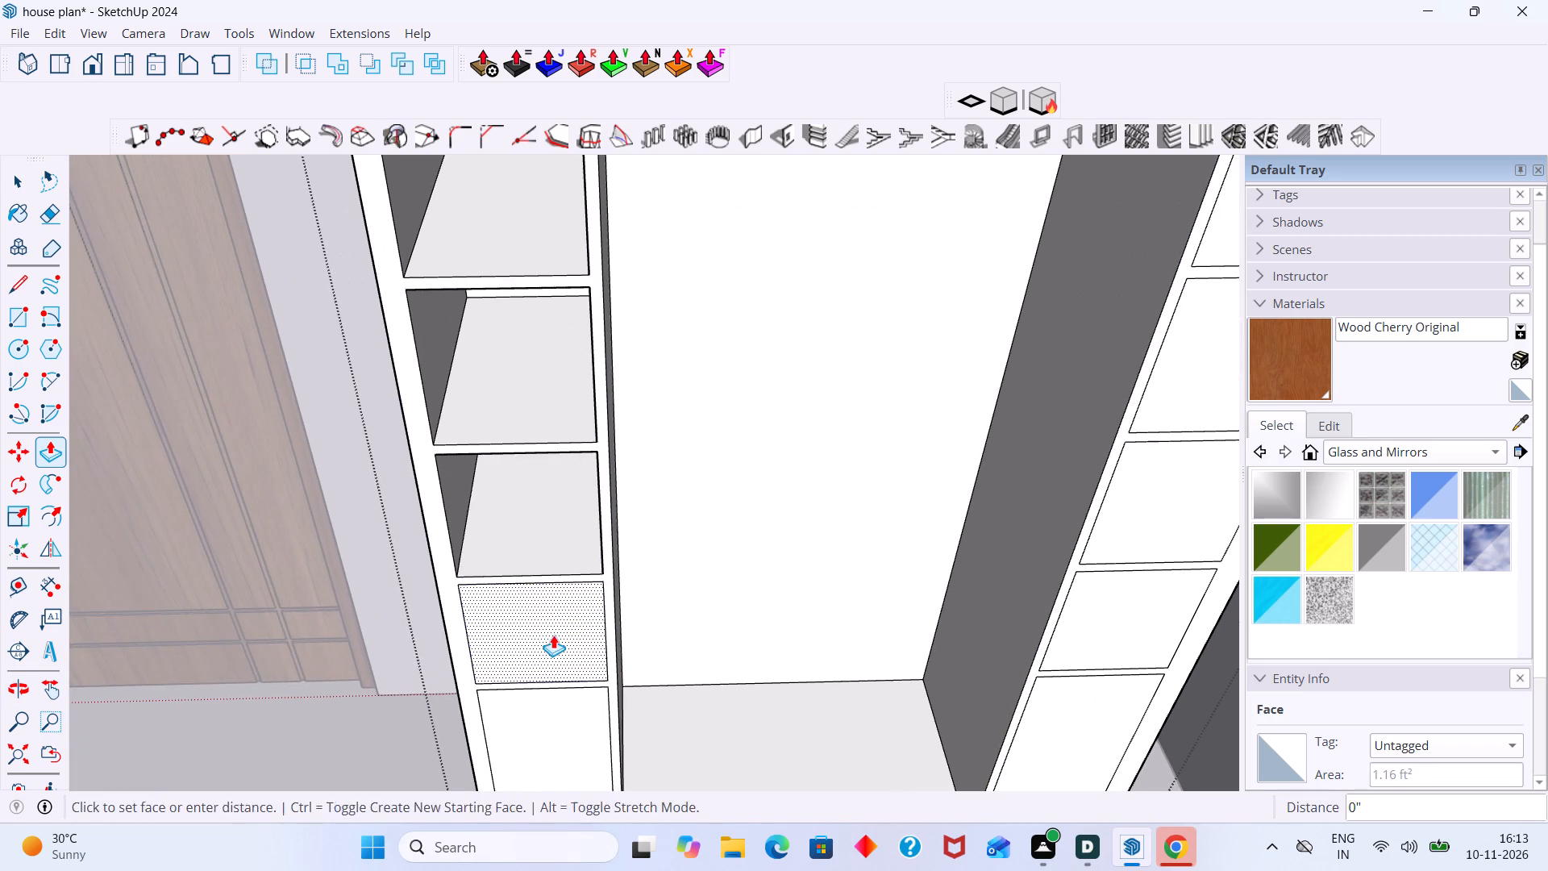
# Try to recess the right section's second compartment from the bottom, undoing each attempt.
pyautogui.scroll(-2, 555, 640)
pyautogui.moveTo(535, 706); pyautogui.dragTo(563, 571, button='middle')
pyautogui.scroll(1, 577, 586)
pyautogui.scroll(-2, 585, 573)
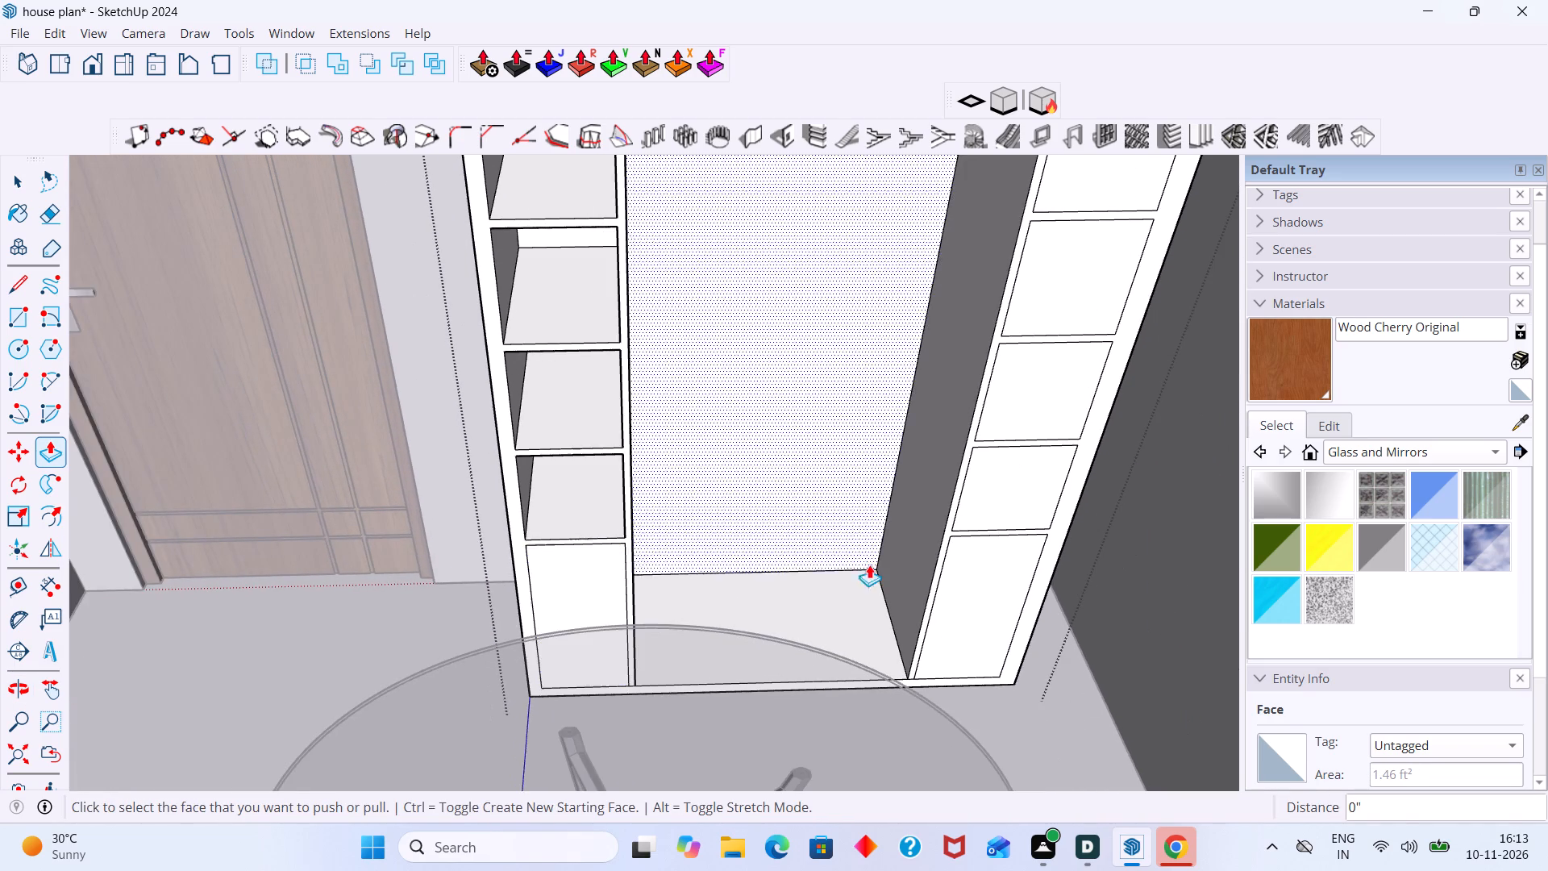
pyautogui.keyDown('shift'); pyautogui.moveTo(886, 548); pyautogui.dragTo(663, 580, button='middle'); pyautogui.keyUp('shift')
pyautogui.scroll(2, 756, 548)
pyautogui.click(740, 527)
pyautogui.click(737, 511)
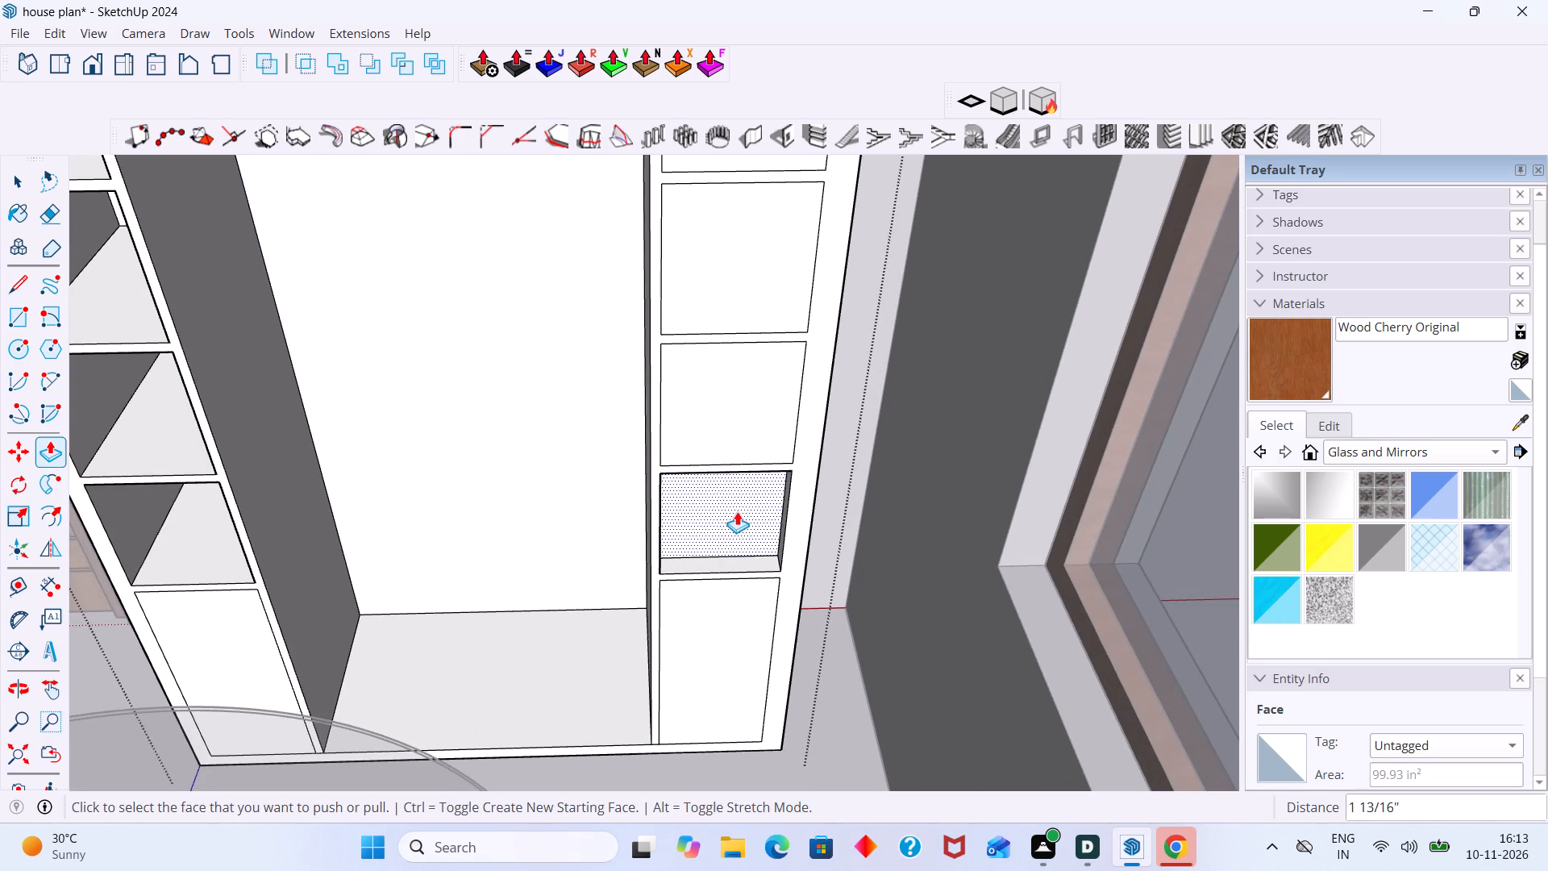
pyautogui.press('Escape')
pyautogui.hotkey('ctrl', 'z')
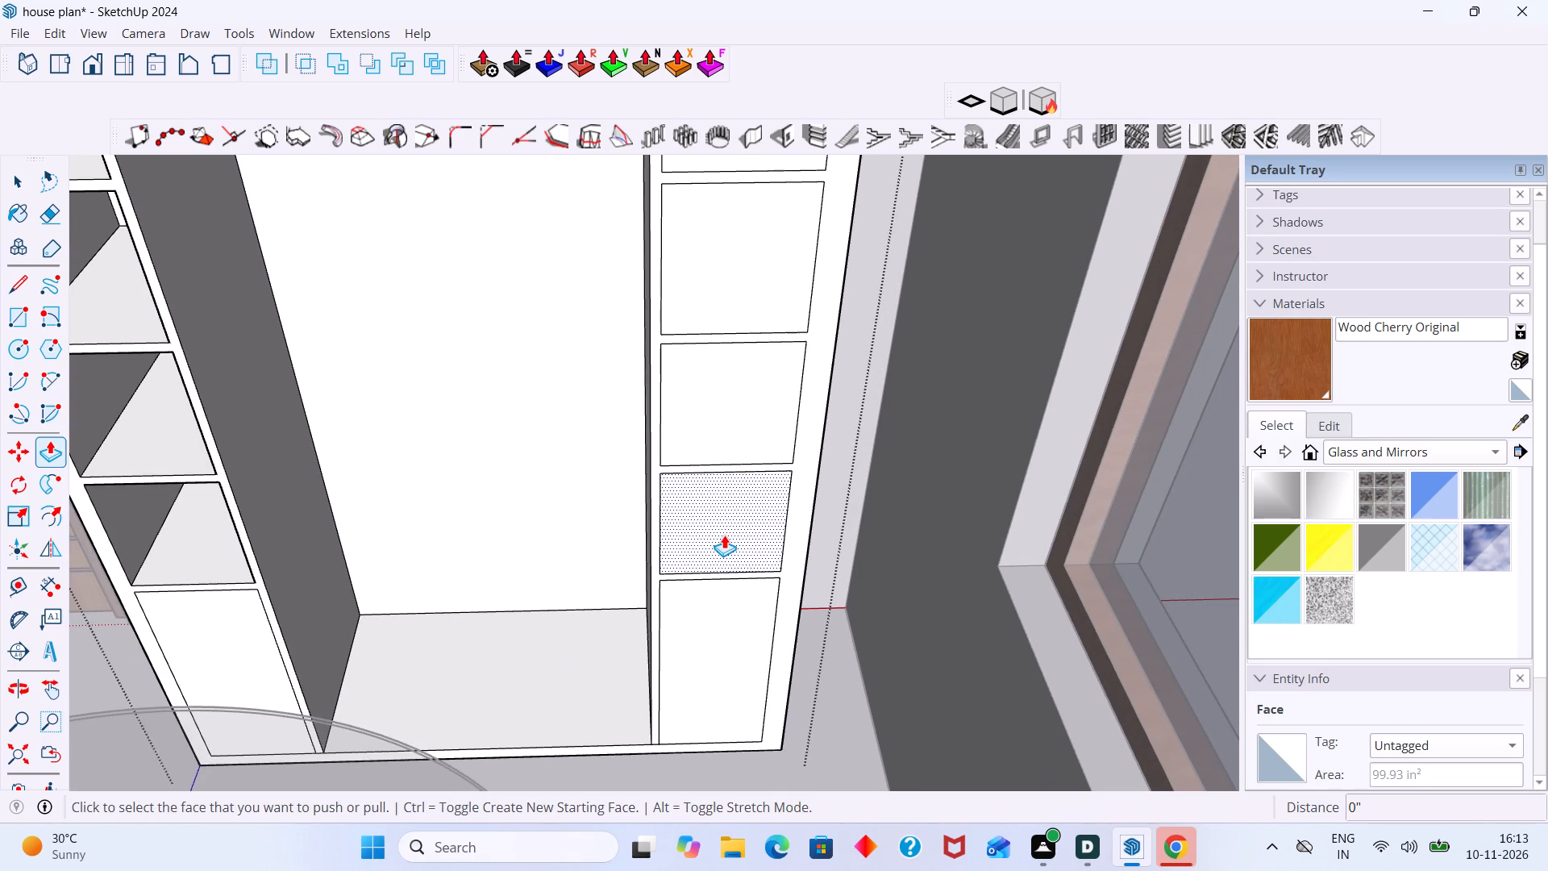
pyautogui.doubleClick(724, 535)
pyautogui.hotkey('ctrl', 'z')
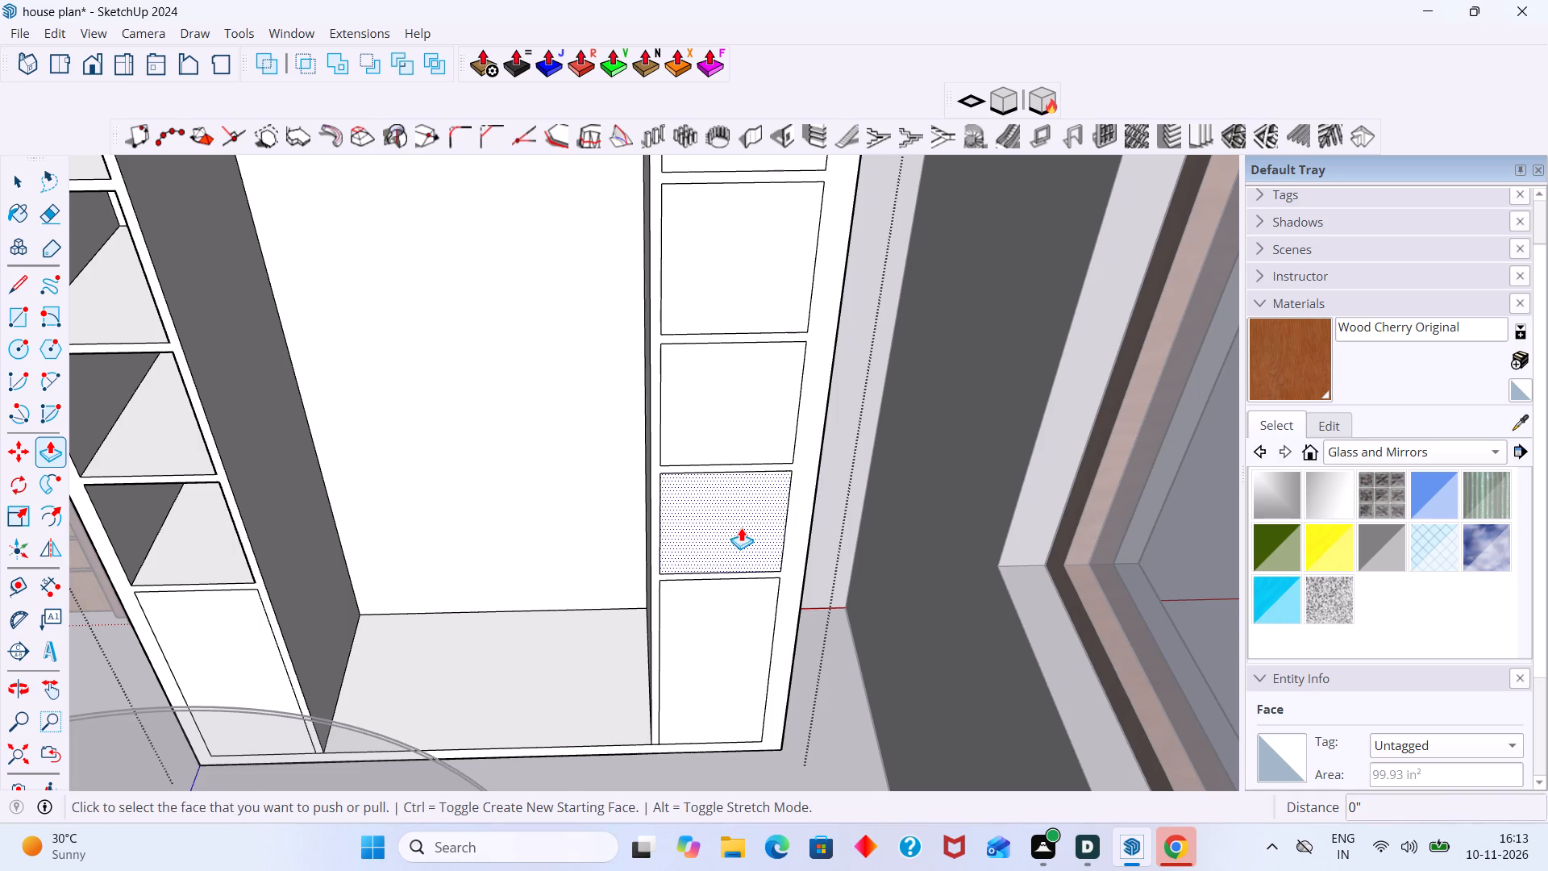
# Push the right section's second compartment from the bottom inward about 1' 5 5/16", matching the back corner of a left compartment.
pyautogui.click(739, 530)
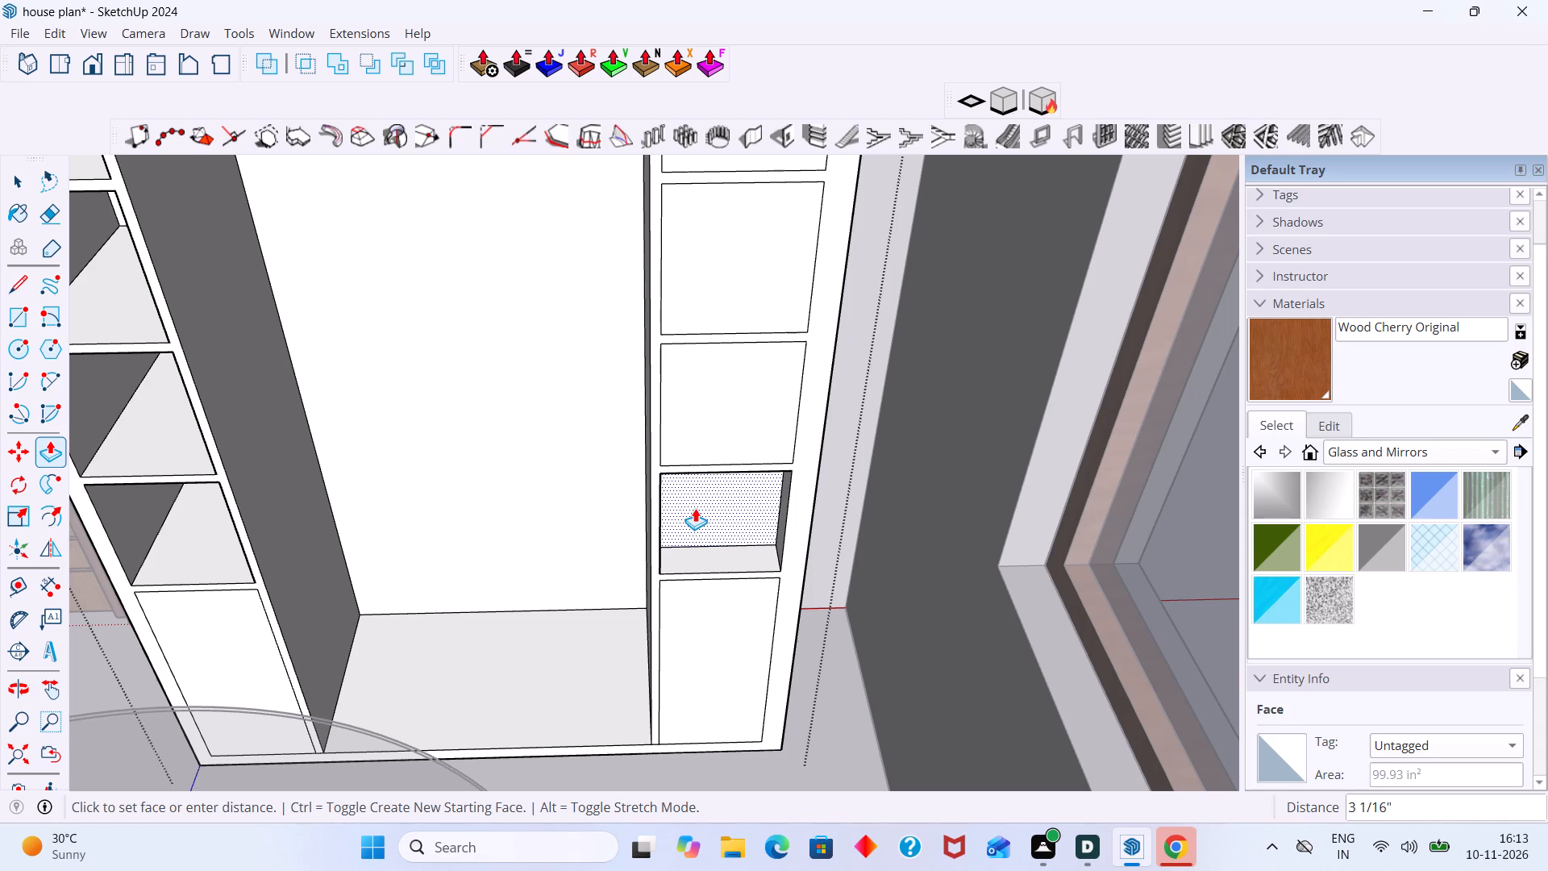
pyautogui.moveTo(259, 535); pyautogui.dragTo(456, 431, button='middle')
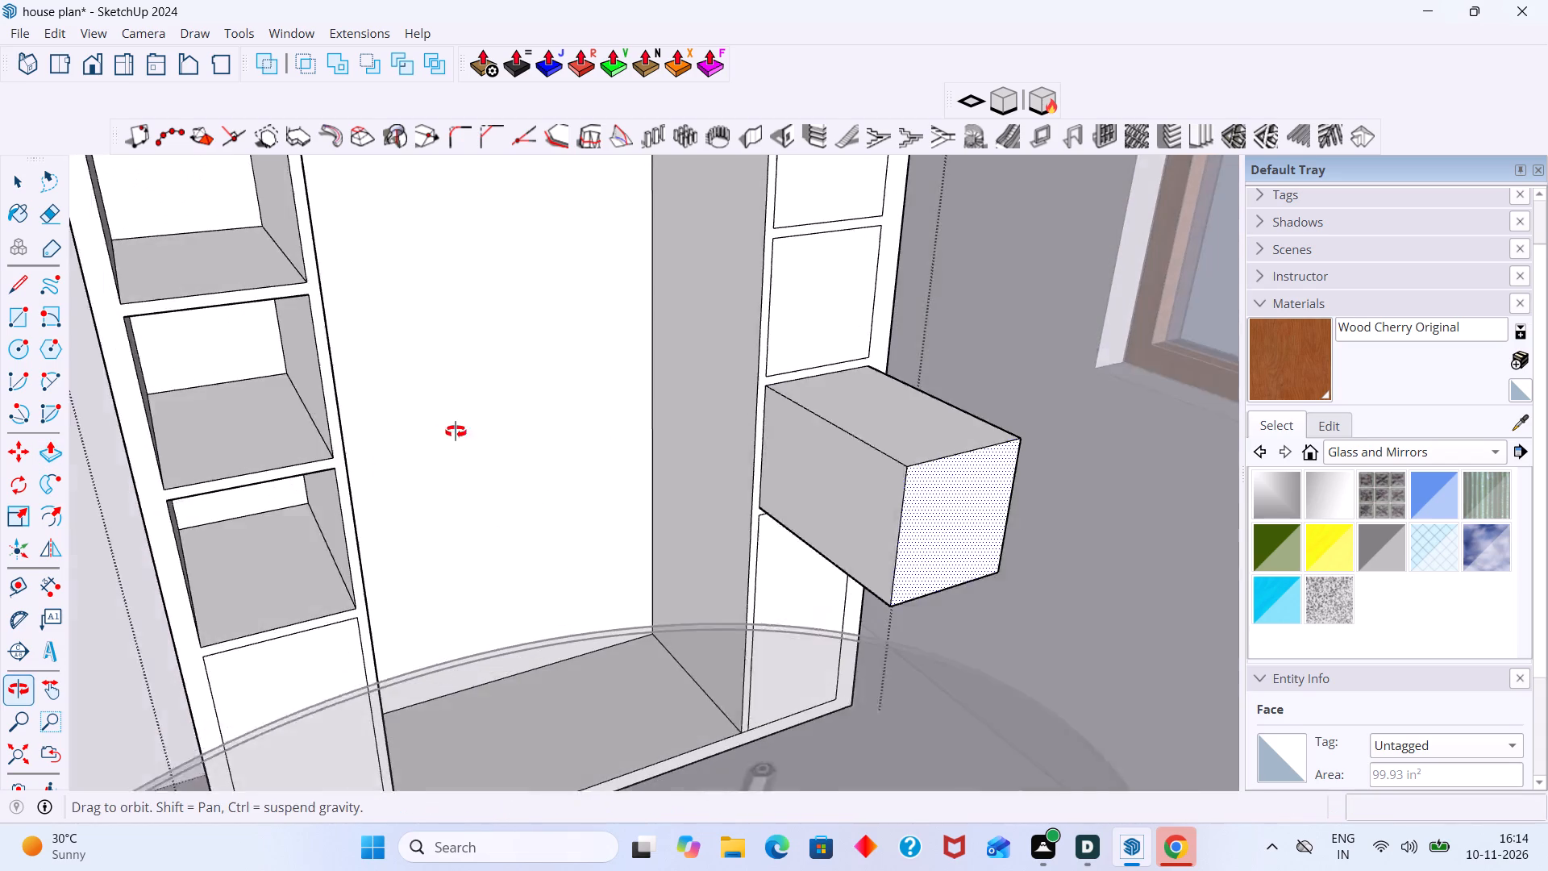
pyautogui.moveTo(456, 431); pyautogui.dragTo(462, 435, button='middle')
pyautogui.scroll(9, 280, 512)
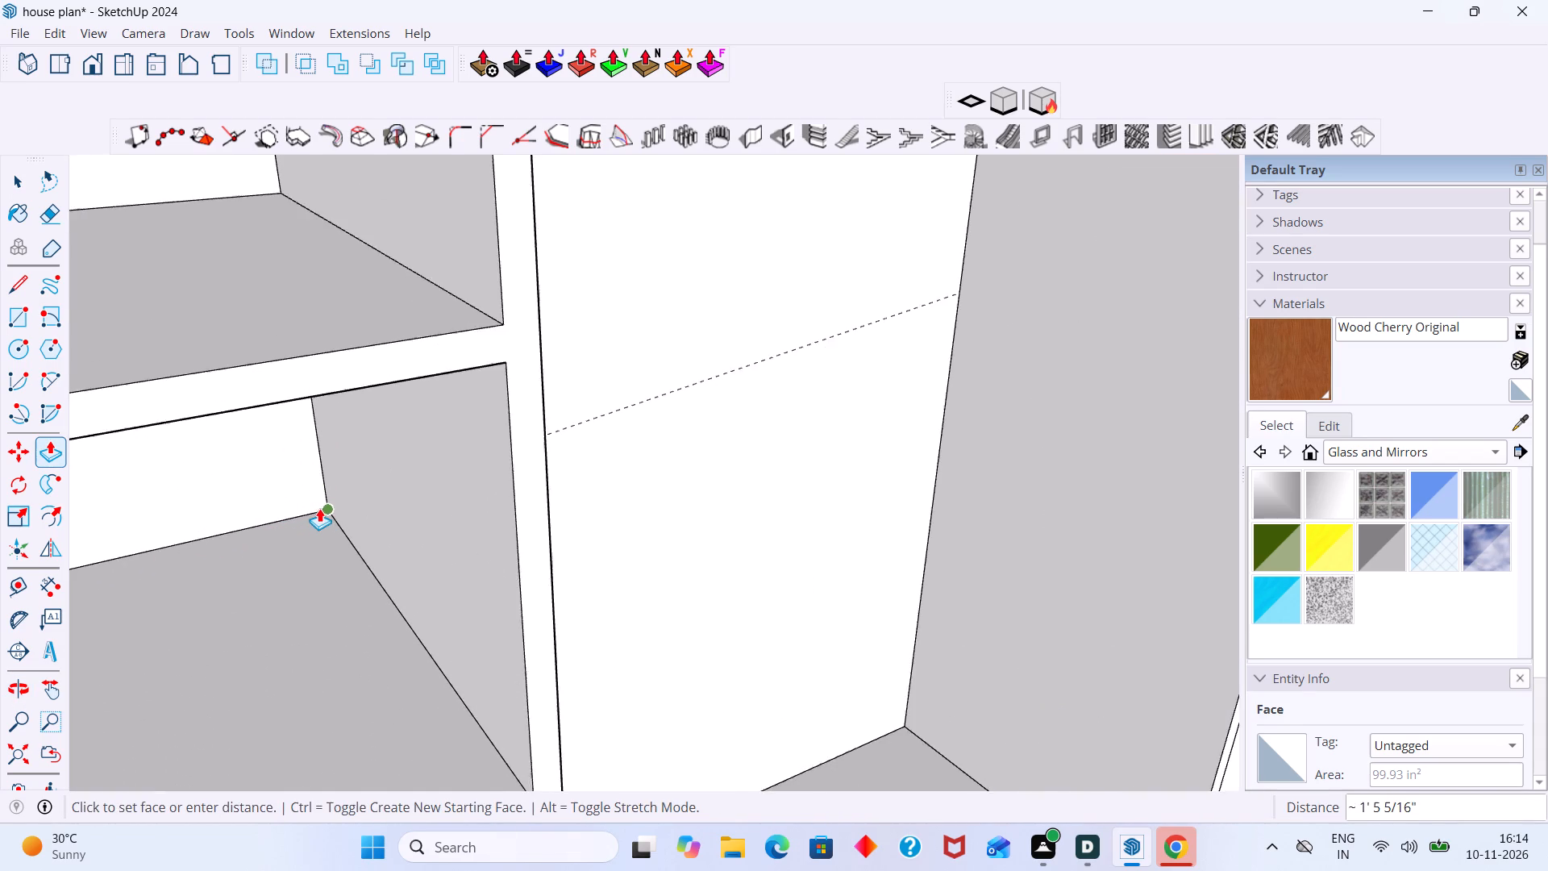
pyautogui.scroll(2, 319, 508)
pyautogui.click(332, 508)
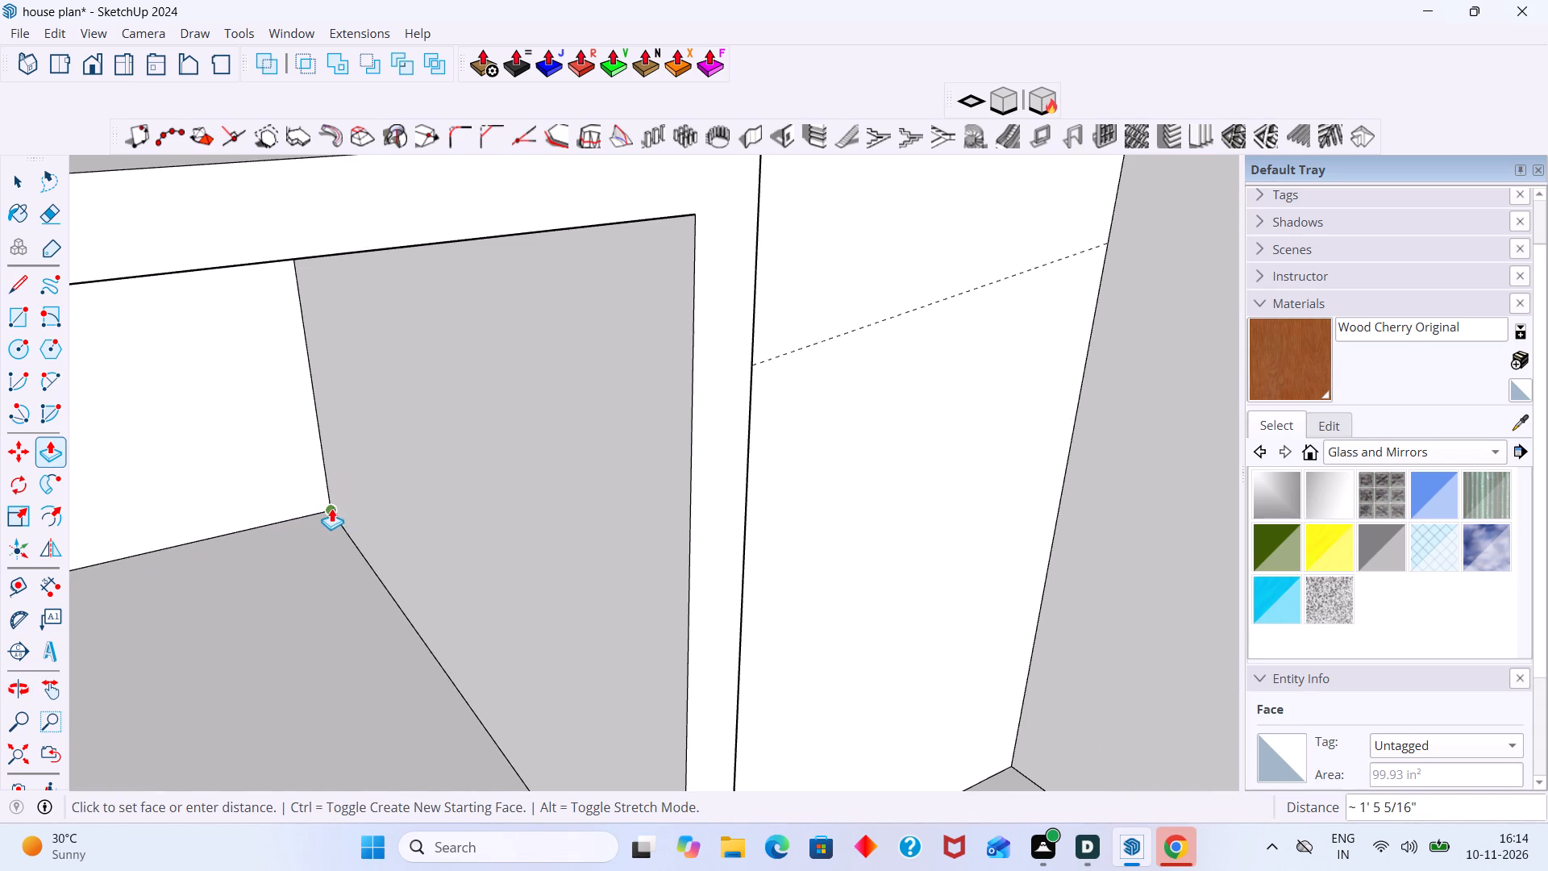
# Recess the right section's top three compartments to the same depth with Push/Pull, and close the wardrobe group.
pyautogui.scroll(-15, 618, 477)
pyautogui.moveTo(1045, 470); pyautogui.dragTo(930, 445, button='middle')
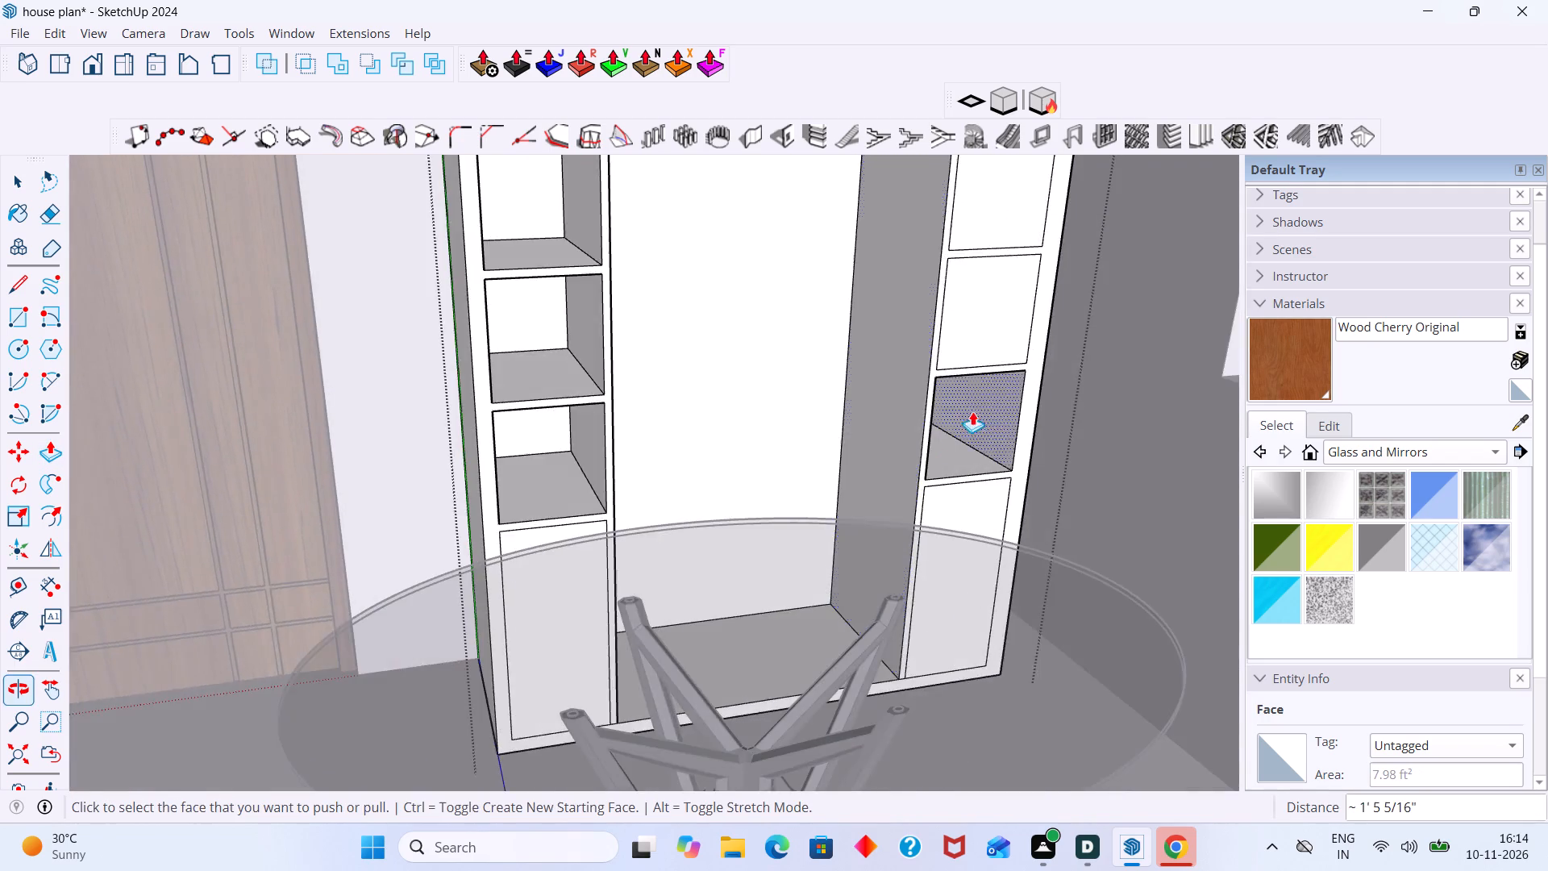
pyautogui.scroll(5, 1036, 352)
pyautogui.doubleClick(961, 306)
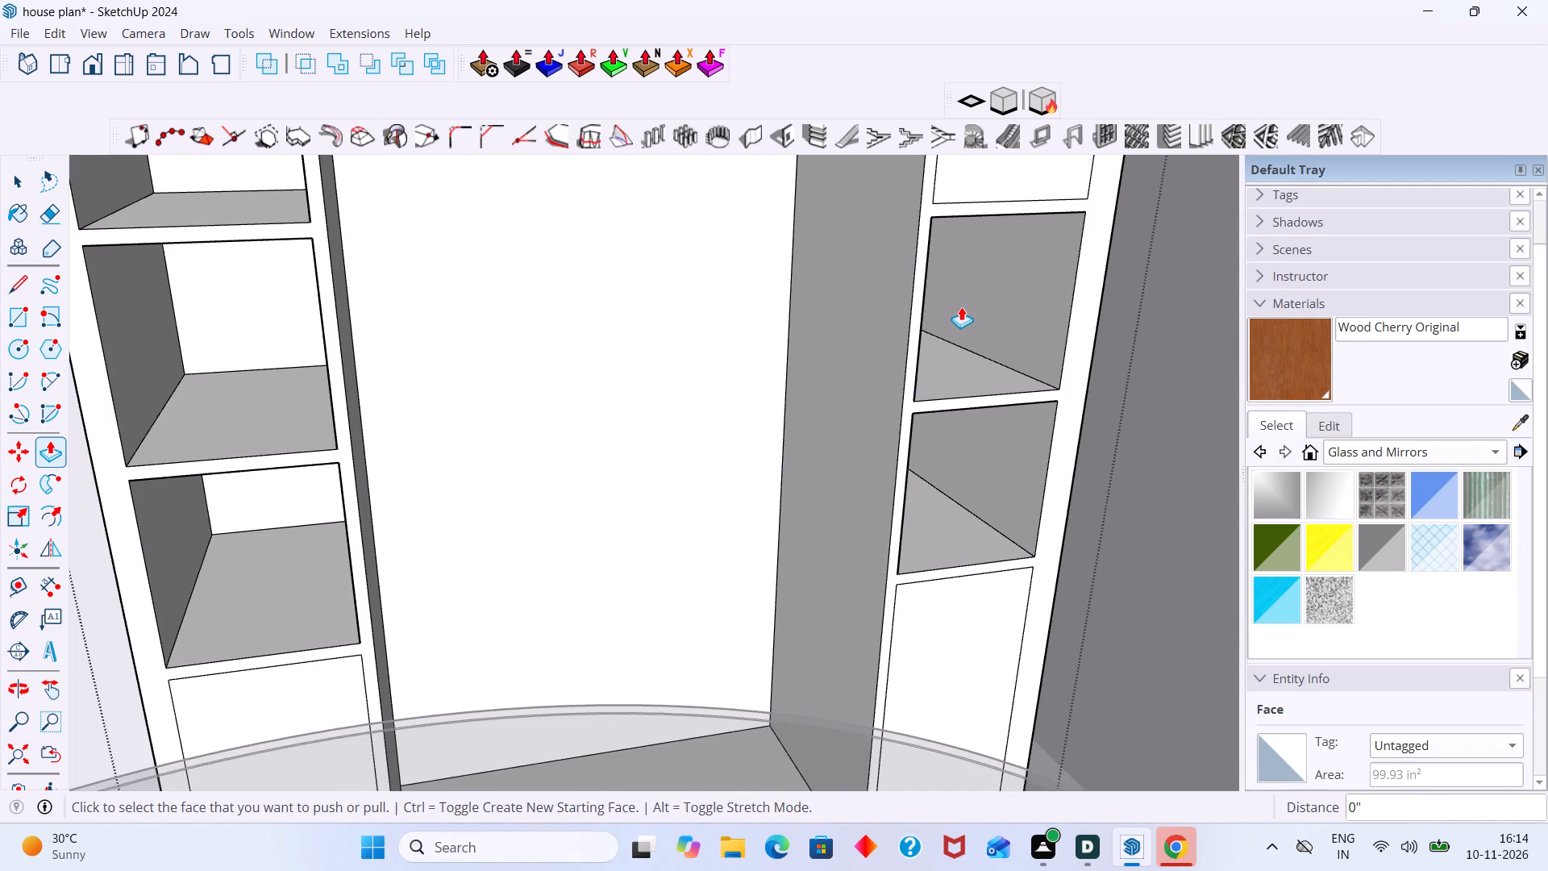
pyautogui.scroll(-6, 951, 306)
pyautogui.keyDown('shift'); pyautogui.moveTo(955, 312); pyautogui.dragTo(733, 439, button='middle'); pyautogui.keyUp('shift')
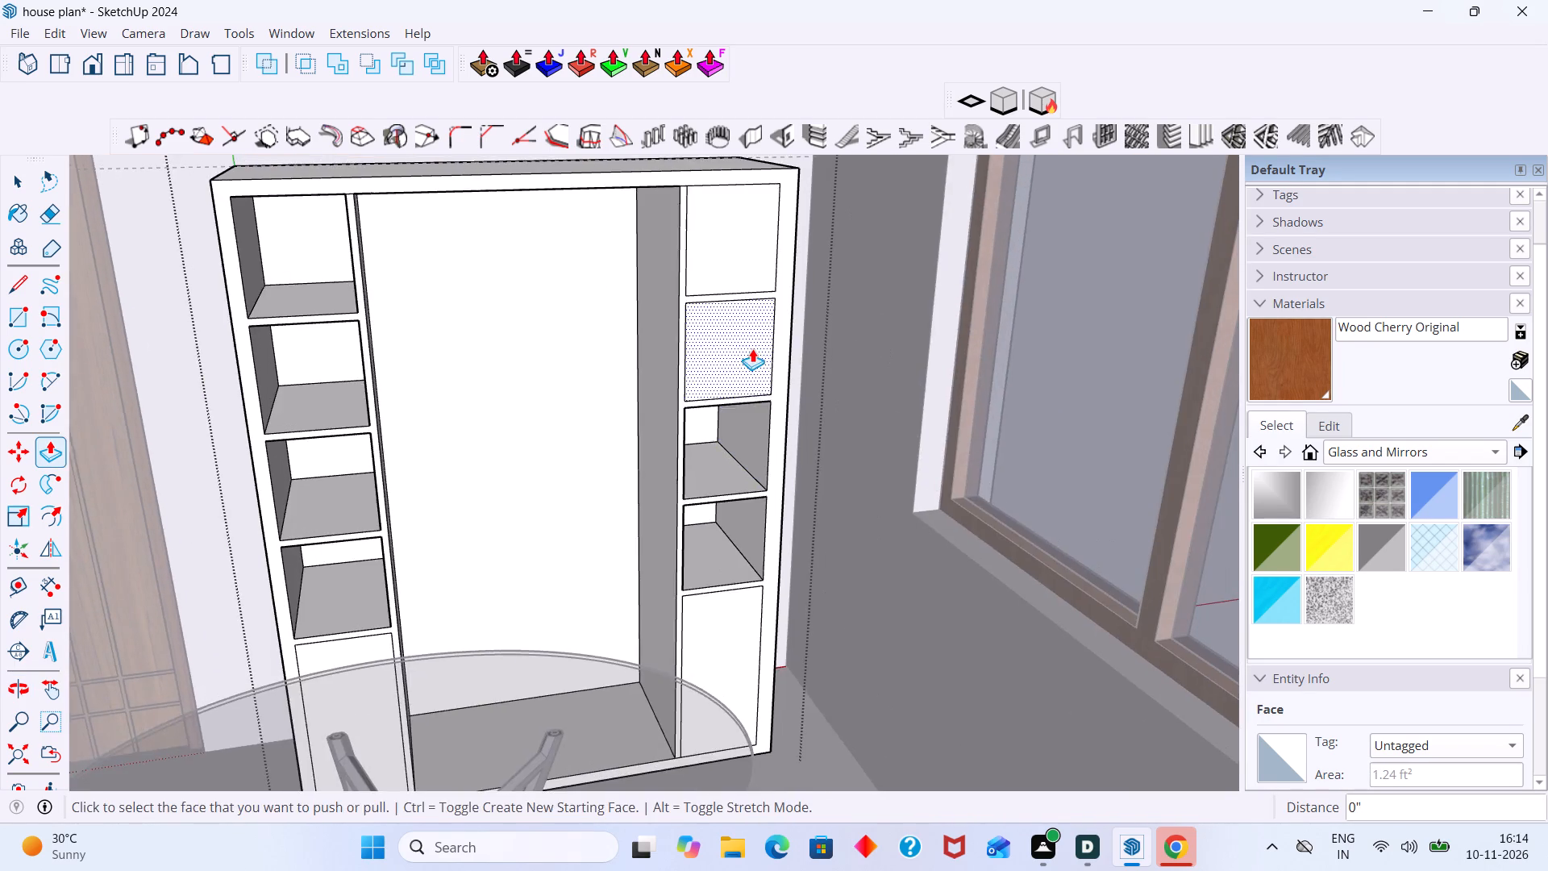
pyautogui.scroll(2, 752, 348)
pyautogui.doubleClick(747, 346)
pyautogui.doubleClick(740, 171)
pyautogui.scroll(-6, 734, 237)
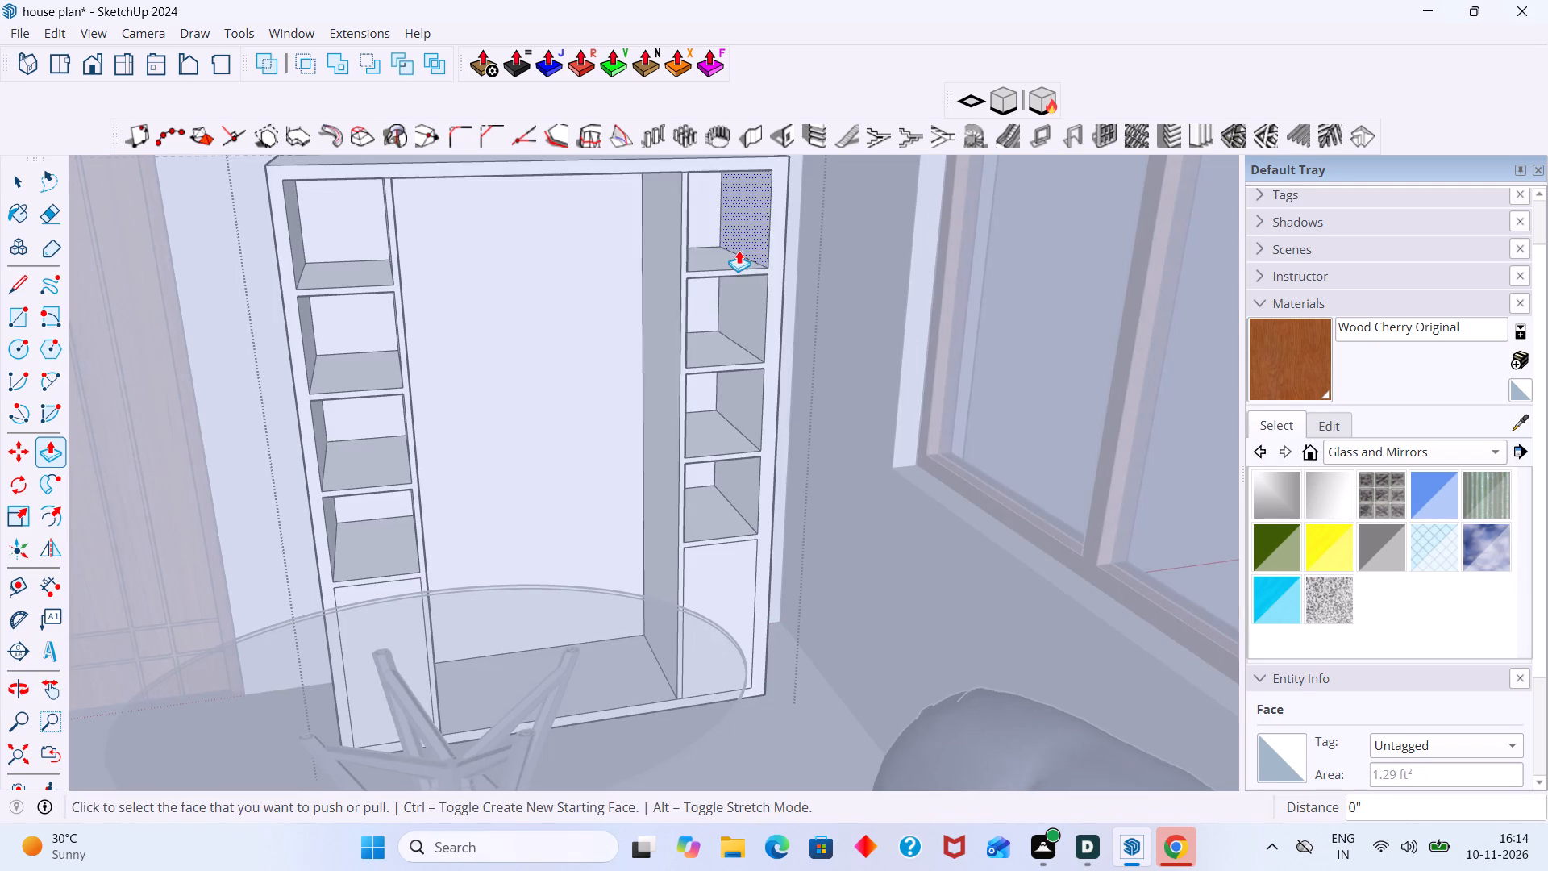
pyautogui.scroll(-7, 739, 250)
pyautogui.press('space')
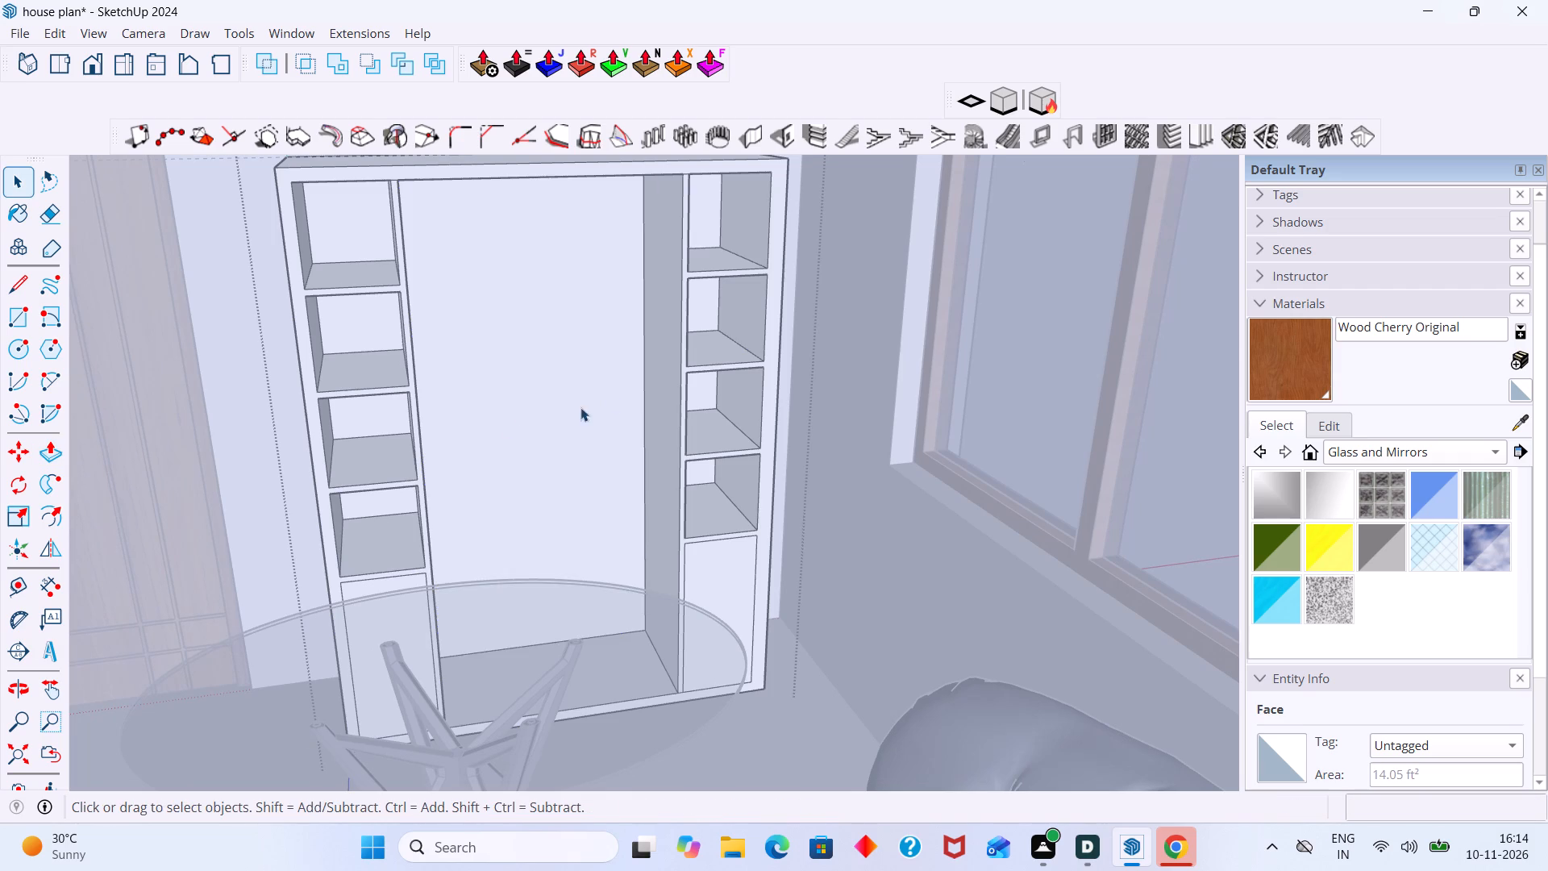
pyautogui.scroll(-10, 502, 422)
pyautogui.click(27, 755)
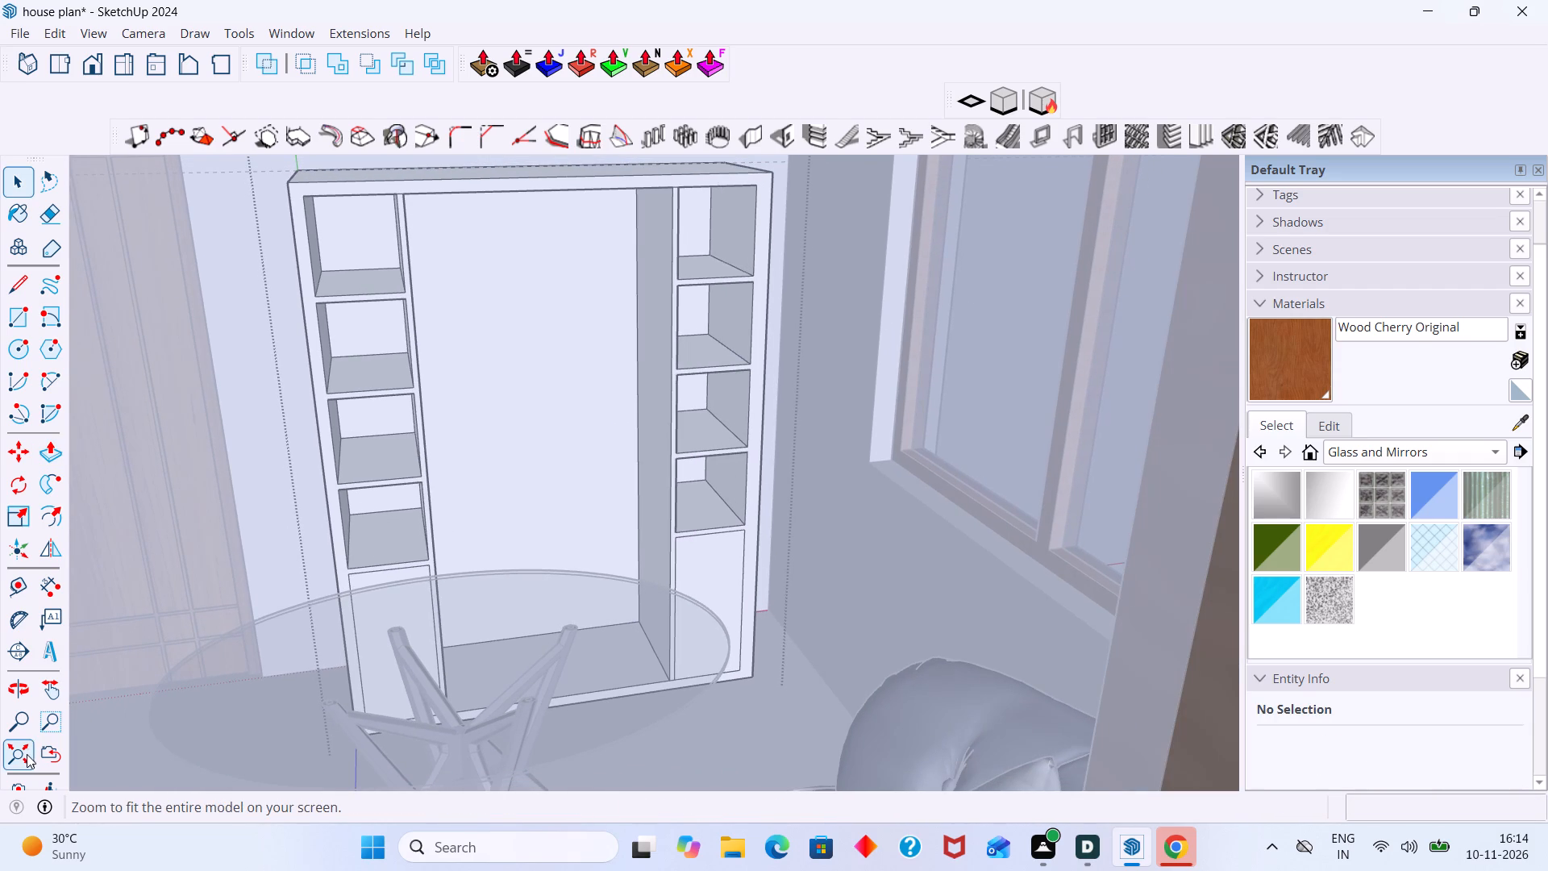
pyautogui.press('Escape')
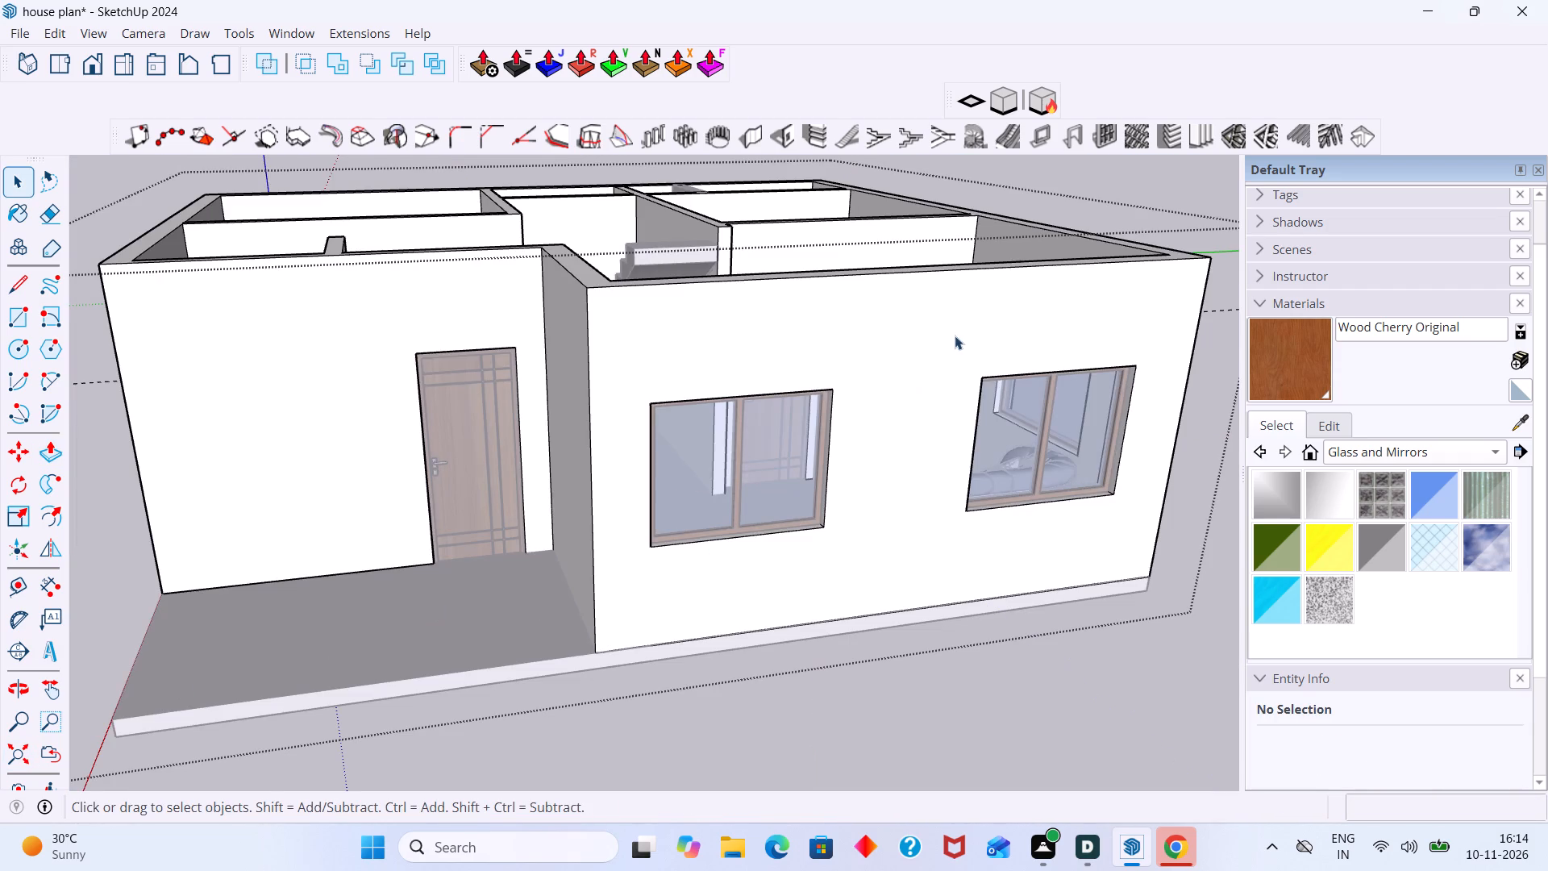
# Erase the dashed guide line running along the wall at the wardrobe's top edge.
pyautogui.scroll(-2, 938, 331)
pyautogui.moveTo(918, 328); pyautogui.dragTo(810, 490, button='middle')
pyautogui.scroll(5, 789, 363)
pyautogui.keyDown('shift'); pyautogui.moveTo(809, 415); pyautogui.dragTo(770, 408, button='middle'); pyautogui.keyUp('shift')
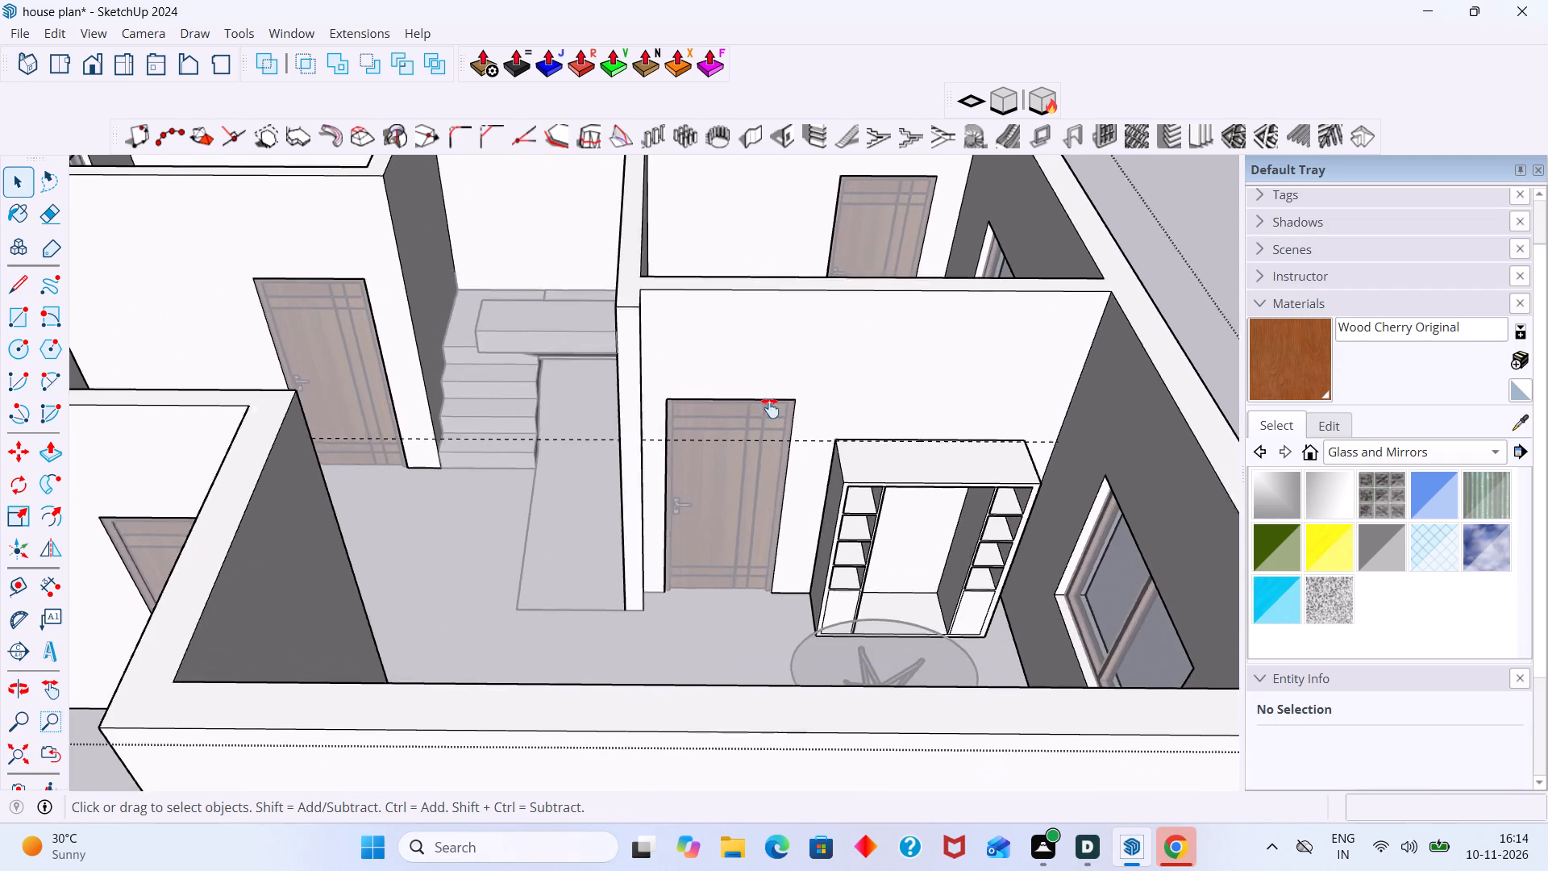
pyautogui.keyDown('shift'); pyautogui.moveTo(770, 408); pyautogui.dragTo(401, 395, button='middle'); pyautogui.keyUp('shift')
pyautogui.scroll(8, 593, 473)
pyautogui.moveTo(664, 485); pyautogui.dragTo(709, 409, button='middle')
pyautogui.scroll(1, 643, 340)
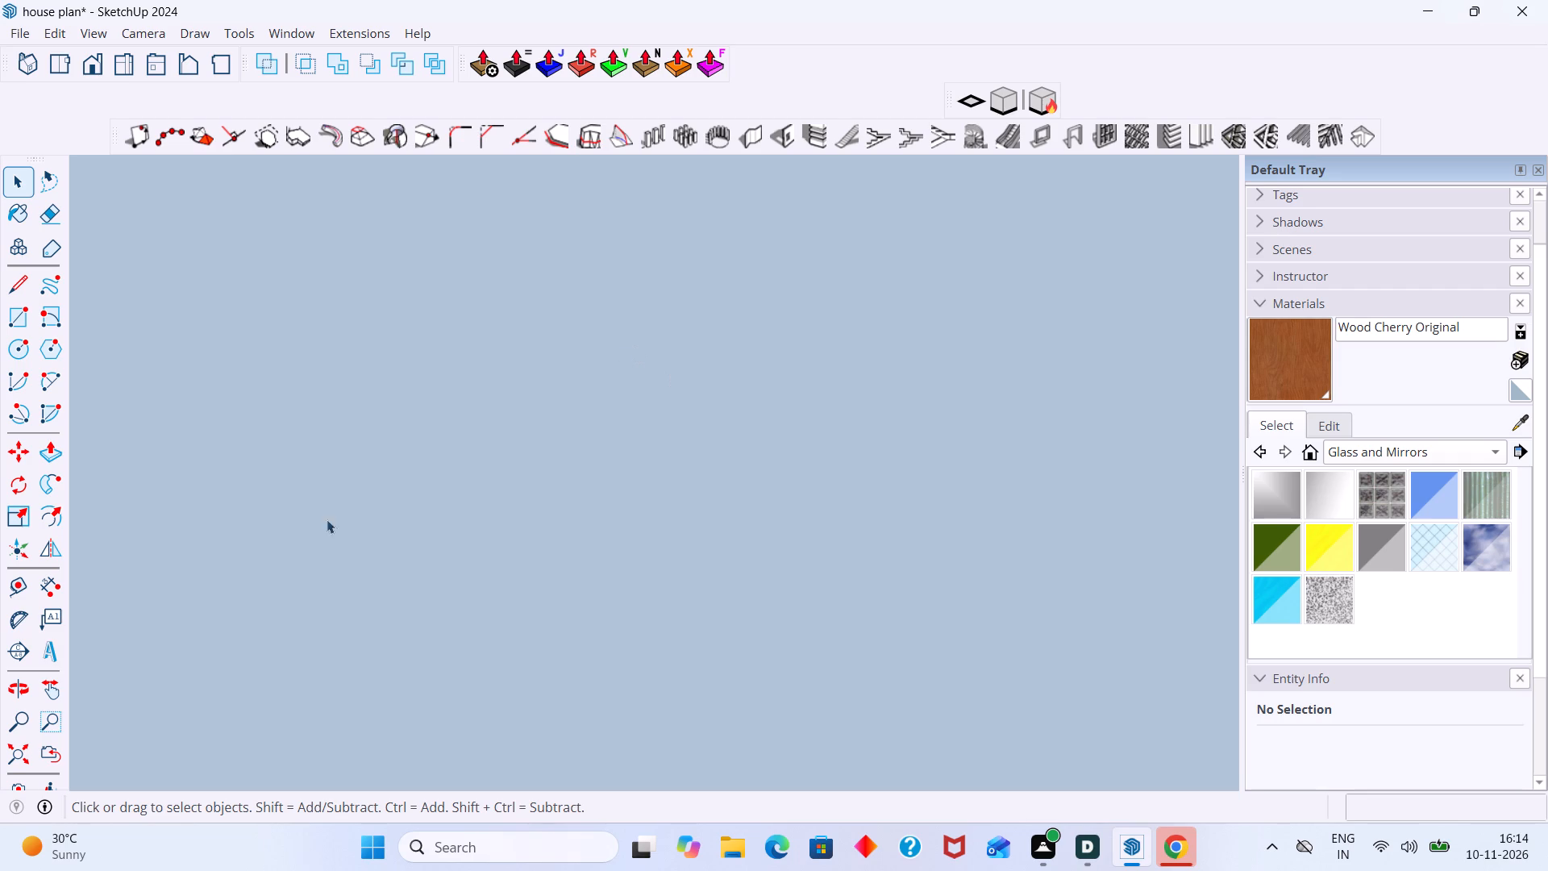
pyautogui.click(11, 757)
pyautogui.moveTo(822, 431); pyautogui.dragTo(798, 548, button='middle')
pyautogui.scroll(9, 923, 503)
pyautogui.moveTo(938, 516); pyautogui.dragTo(917, 486, button='middle')
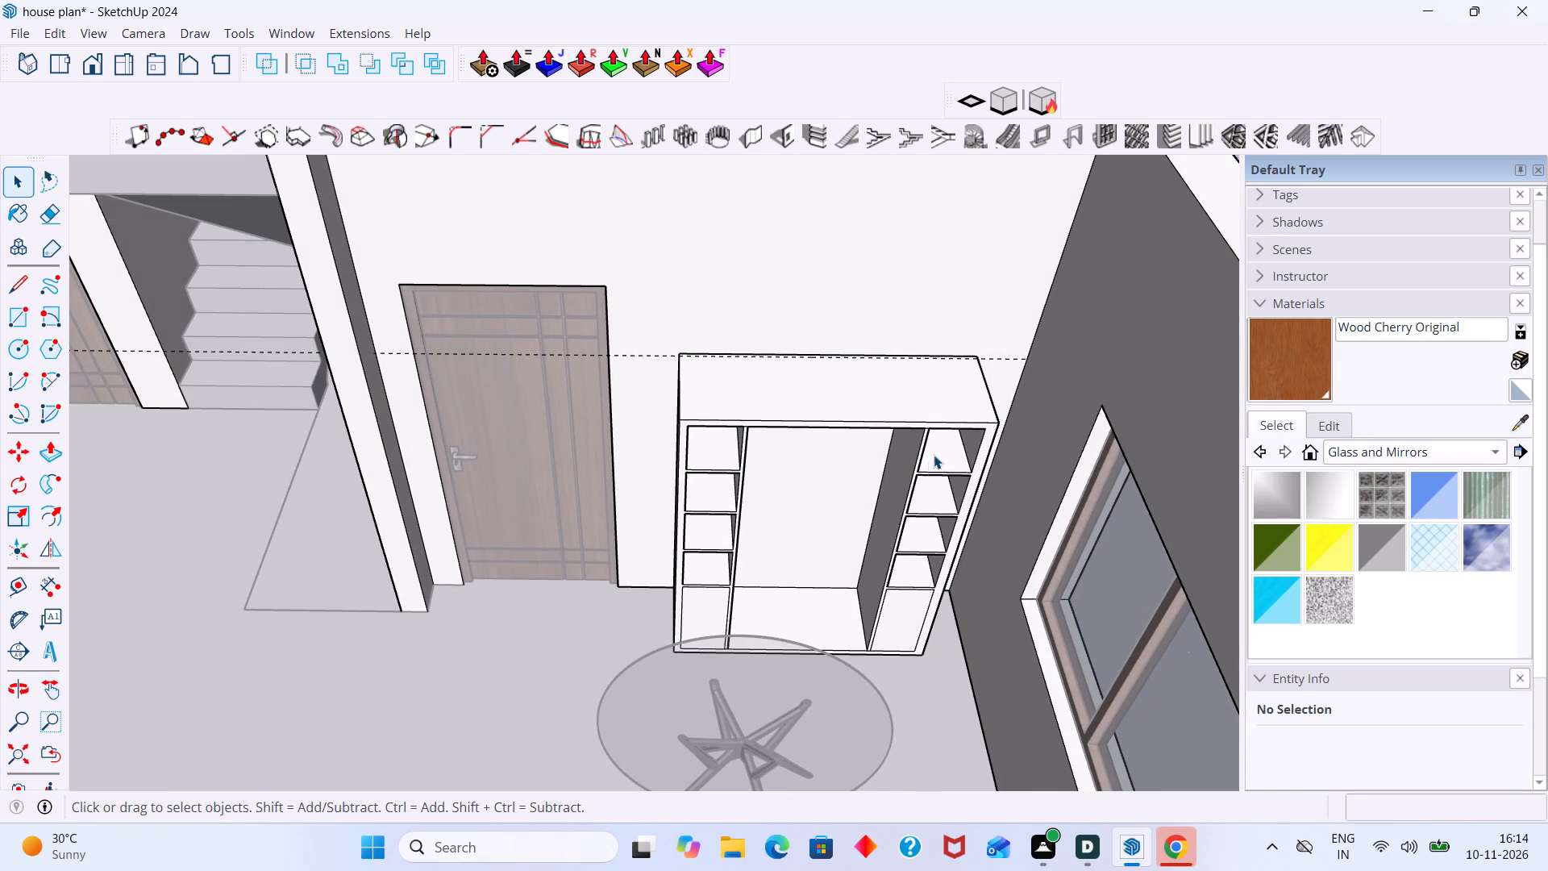
pyautogui.moveTo(755, 365); pyautogui.dragTo(757, 345, button='middle')
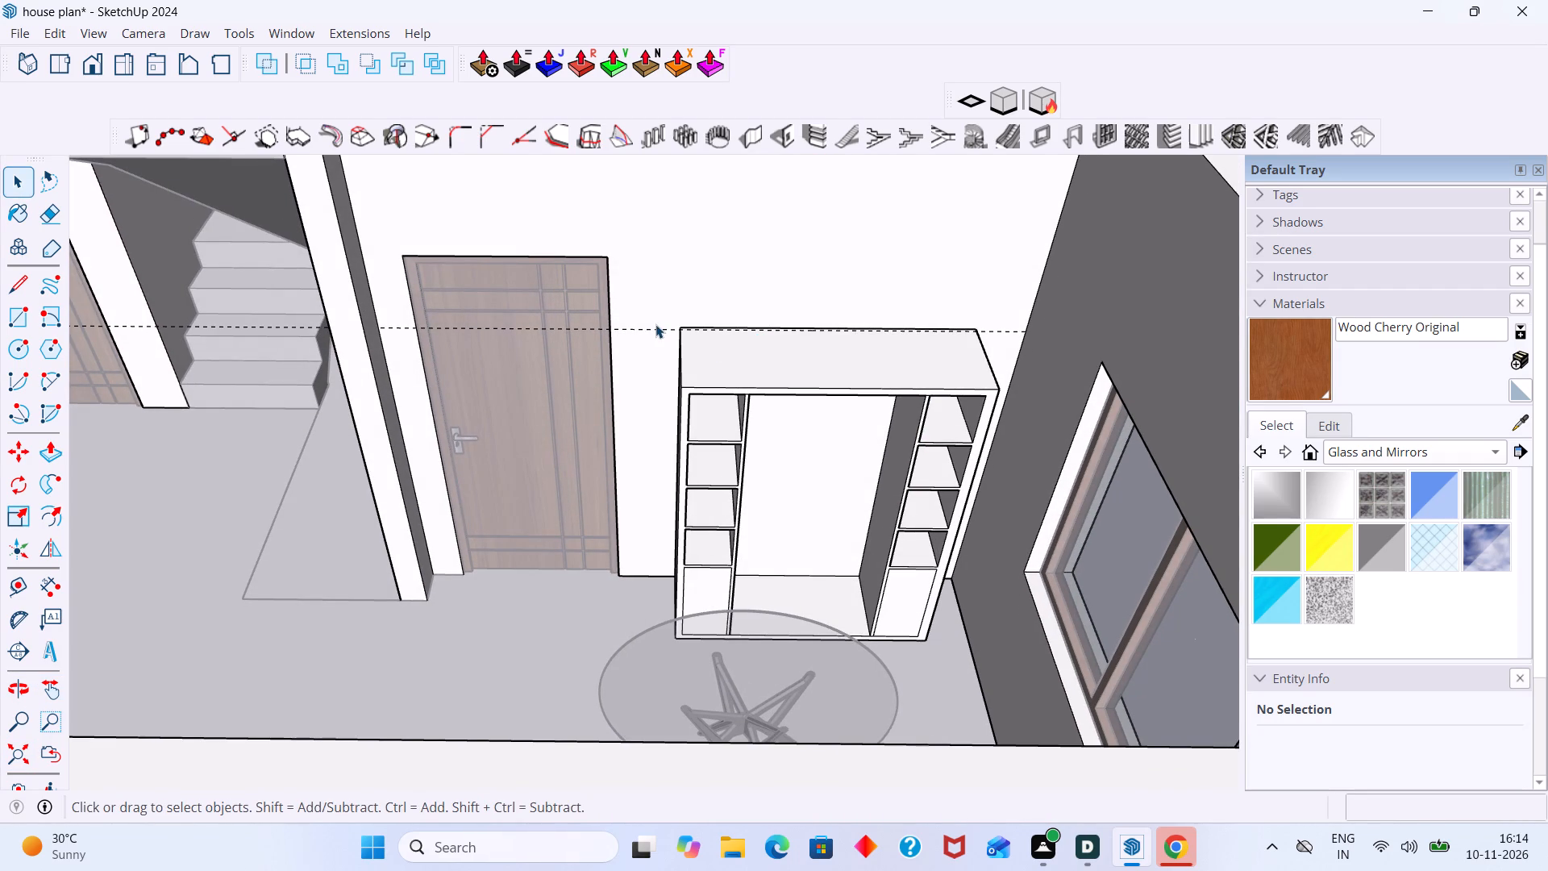
pyautogui.press('e')
pyautogui.scroll(3, 590, 314)
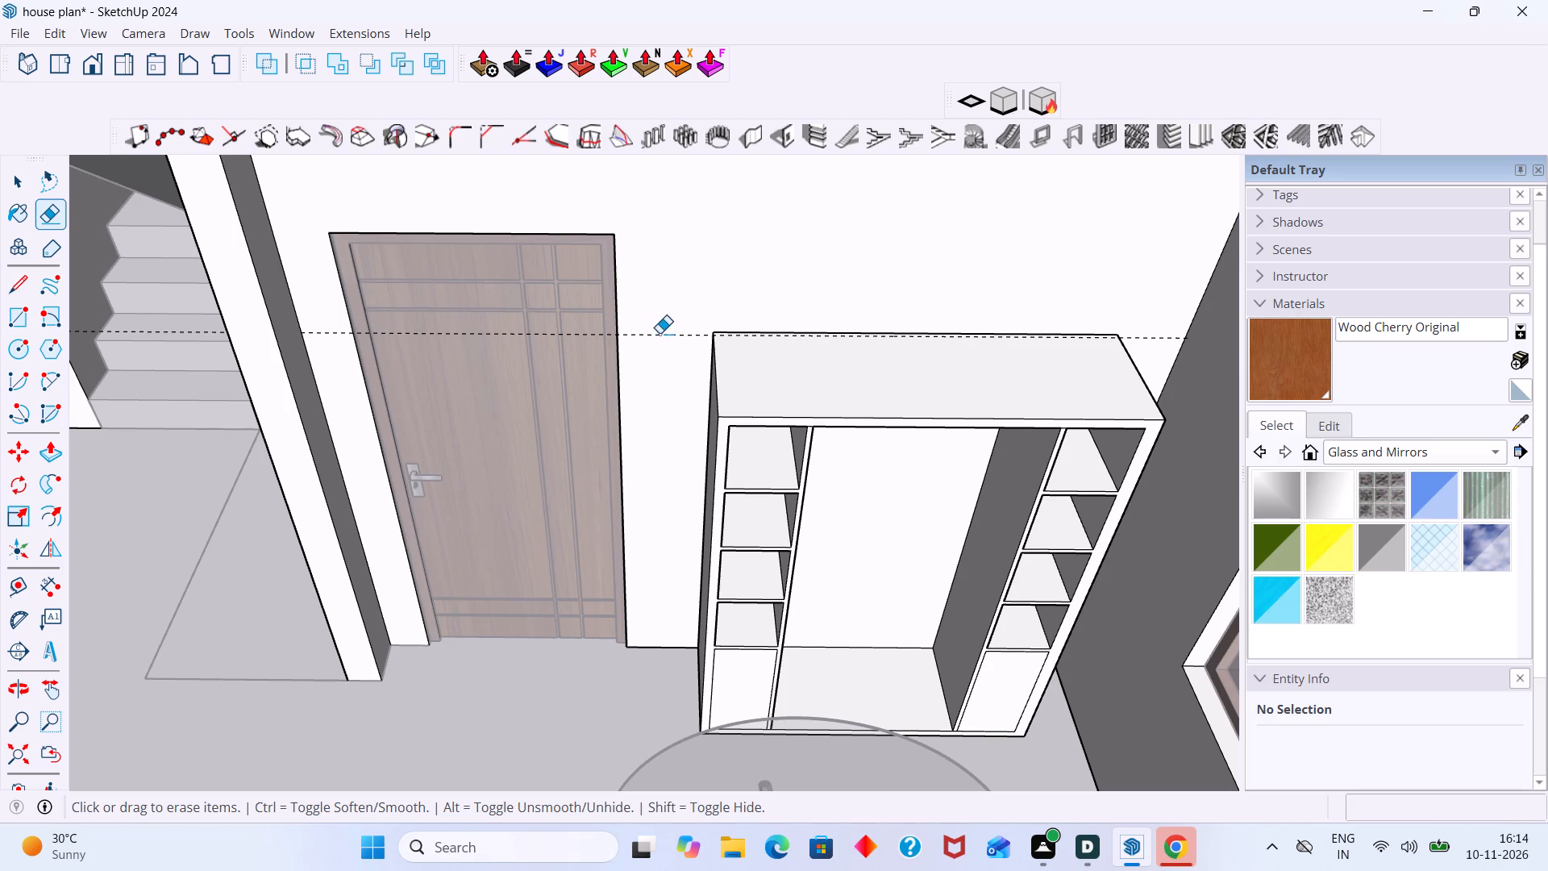
pyautogui.click(667, 337)
# Examine the recessed wardrobe and its side compartments in the room from the front and both sides.
pyautogui.scroll(1, 672, 327)
pyautogui.scroll(-6, 672, 327)
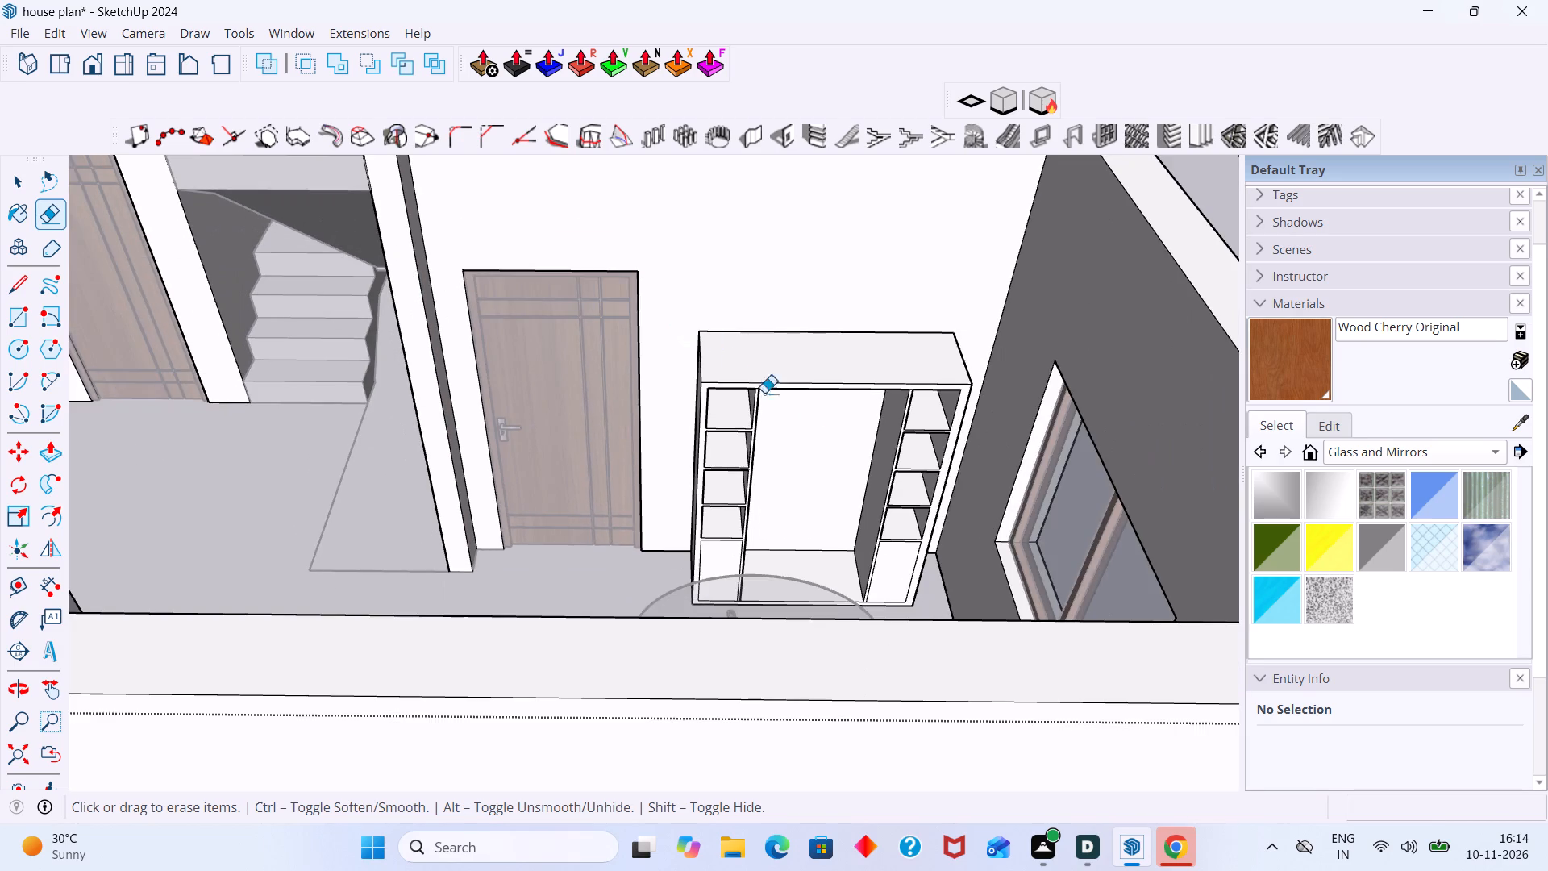
pyautogui.moveTo(809, 430); pyautogui.dragTo(830, 441, button='middle')
pyautogui.press('space')
pyautogui.scroll(2, 745, 456)
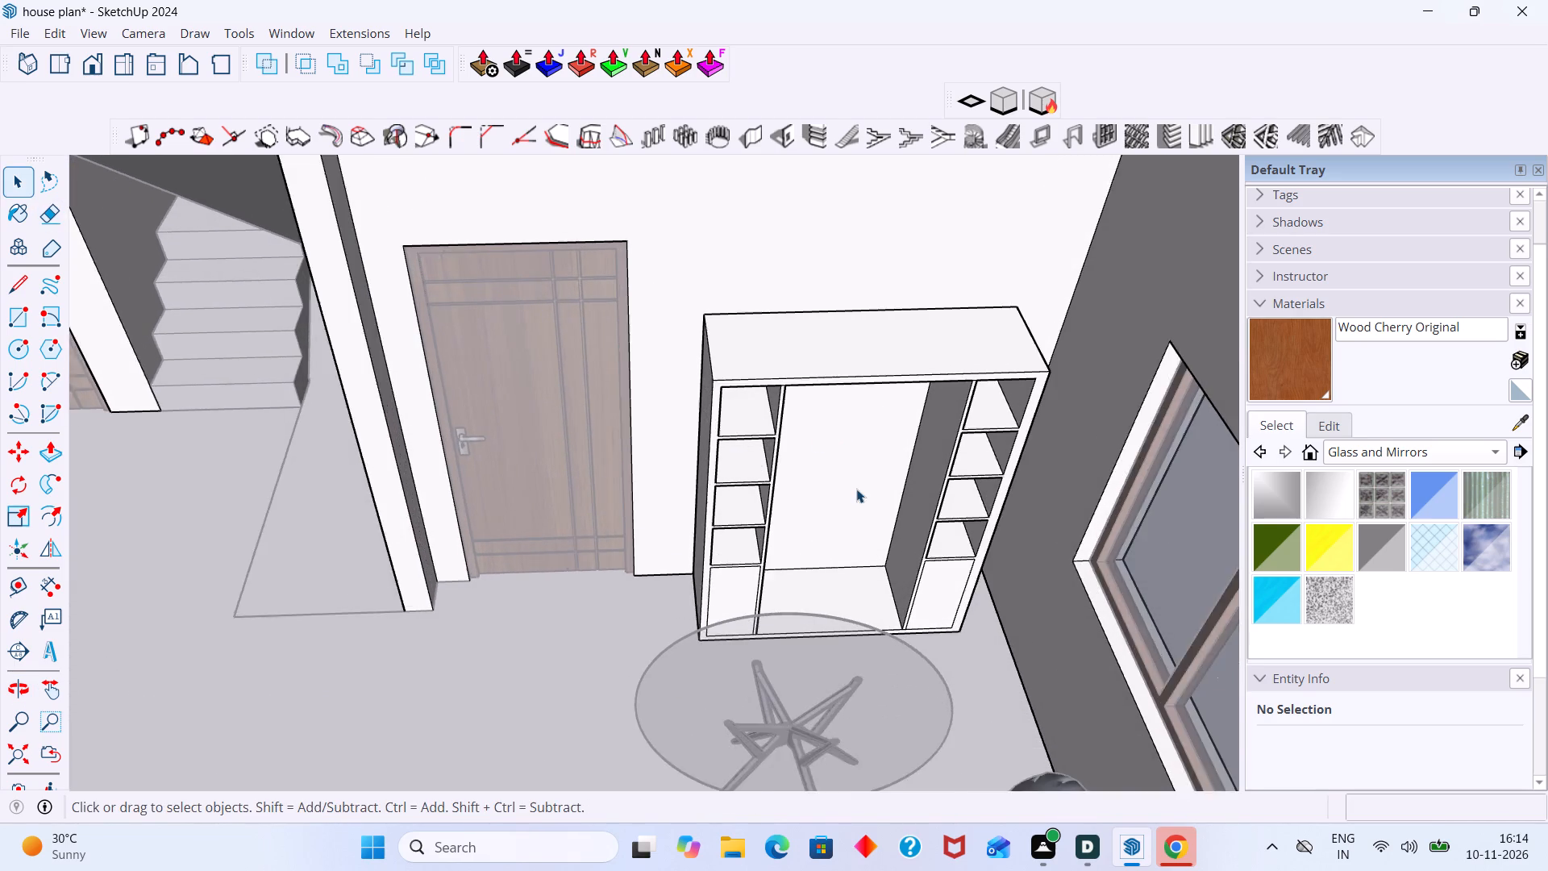
pyautogui.scroll(1, 856, 489)
pyautogui.moveTo(857, 491); pyautogui.dragTo(812, 495, button='middle')
pyautogui.scroll(-1, 797, 534)
pyautogui.moveTo(744, 539); pyautogui.dragTo(643, 518, button='middle')
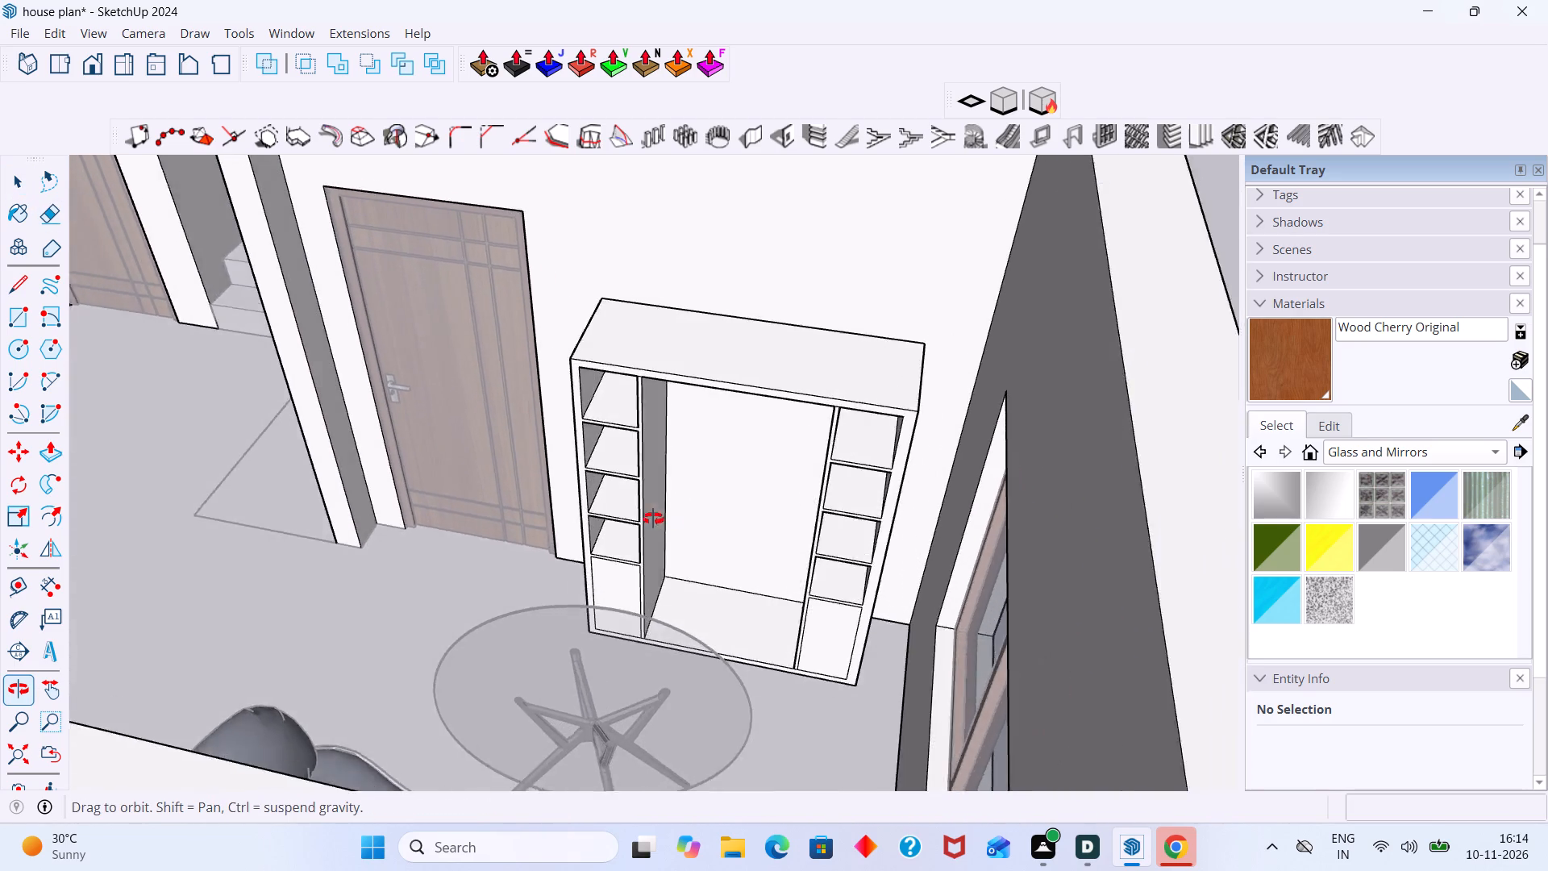
pyautogui.moveTo(643, 518); pyautogui.dragTo(648, 519, button='middle')
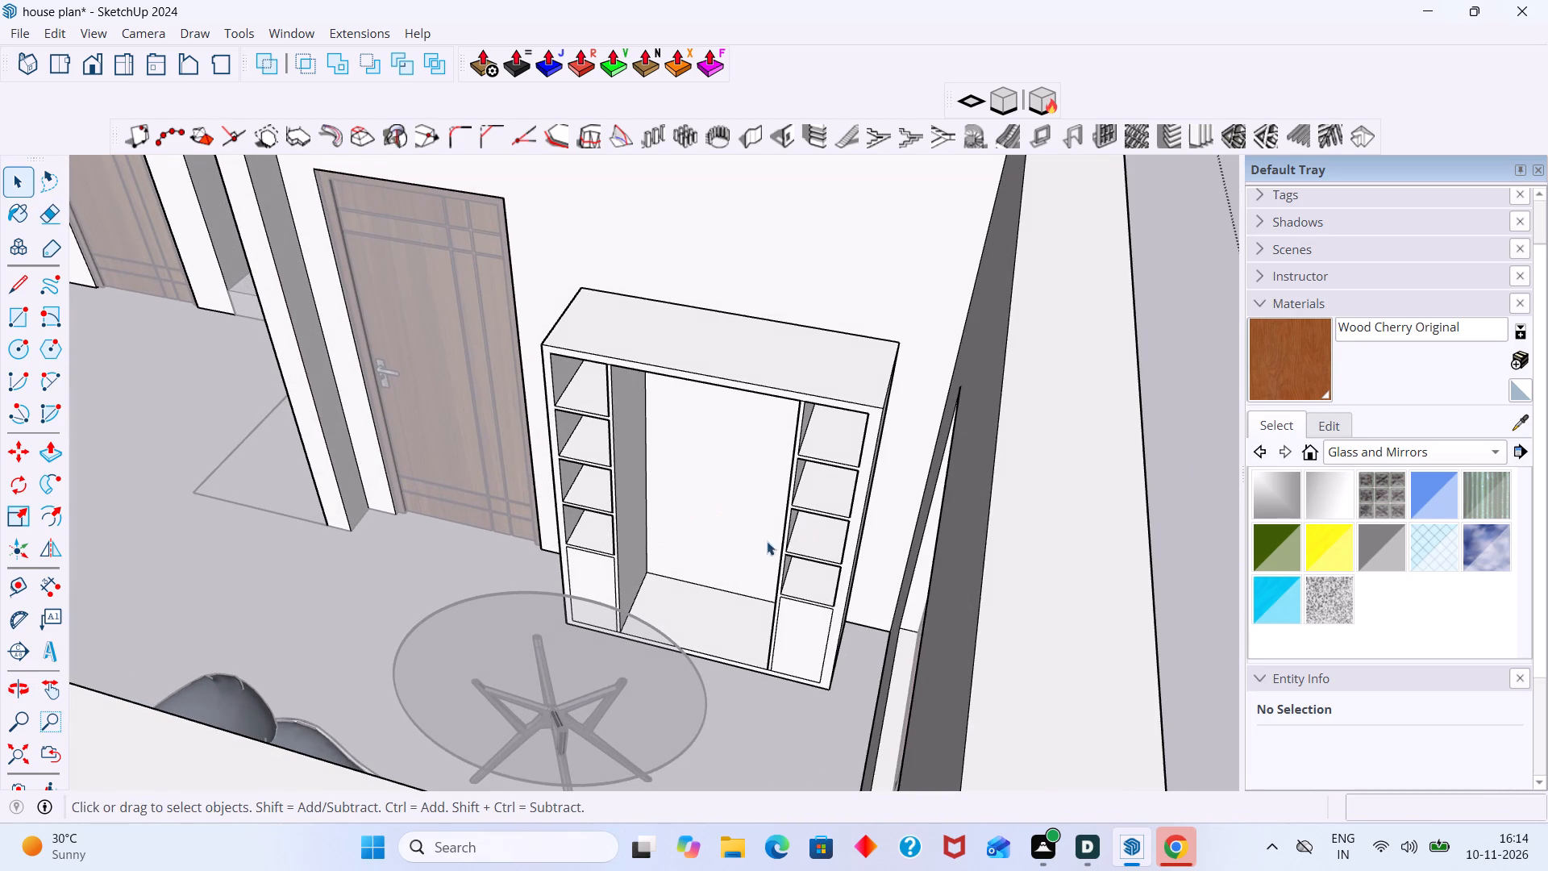
pyautogui.moveTo(721, 563); pyautogui.dragTo(809, 594, button='middle')
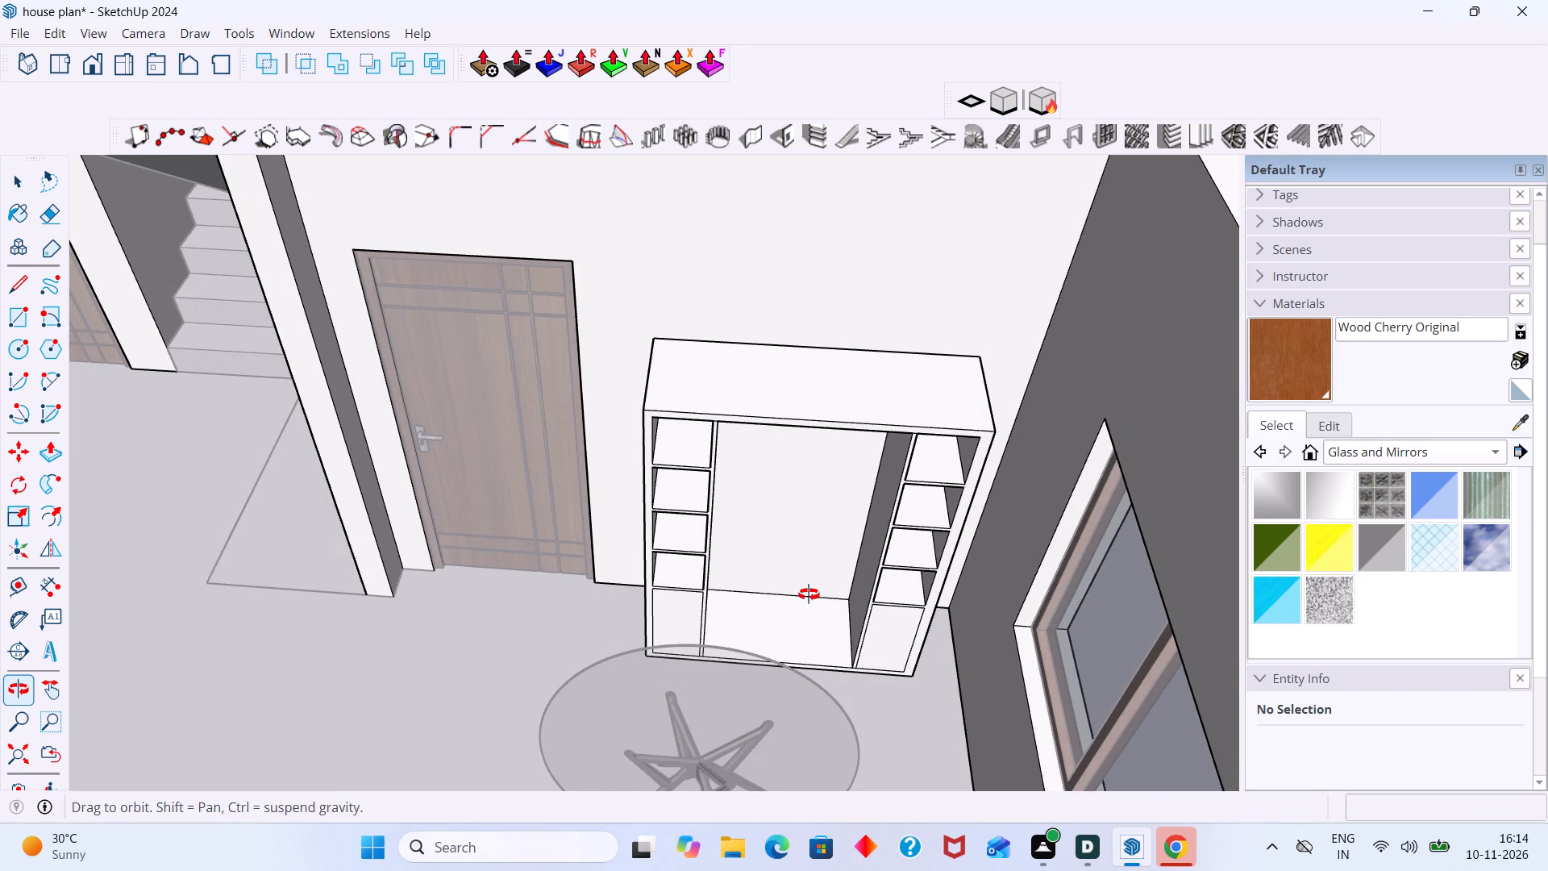
pyautogui.moveTo(809, 594); pyautogui.dragTo(751, 577, button='middle')
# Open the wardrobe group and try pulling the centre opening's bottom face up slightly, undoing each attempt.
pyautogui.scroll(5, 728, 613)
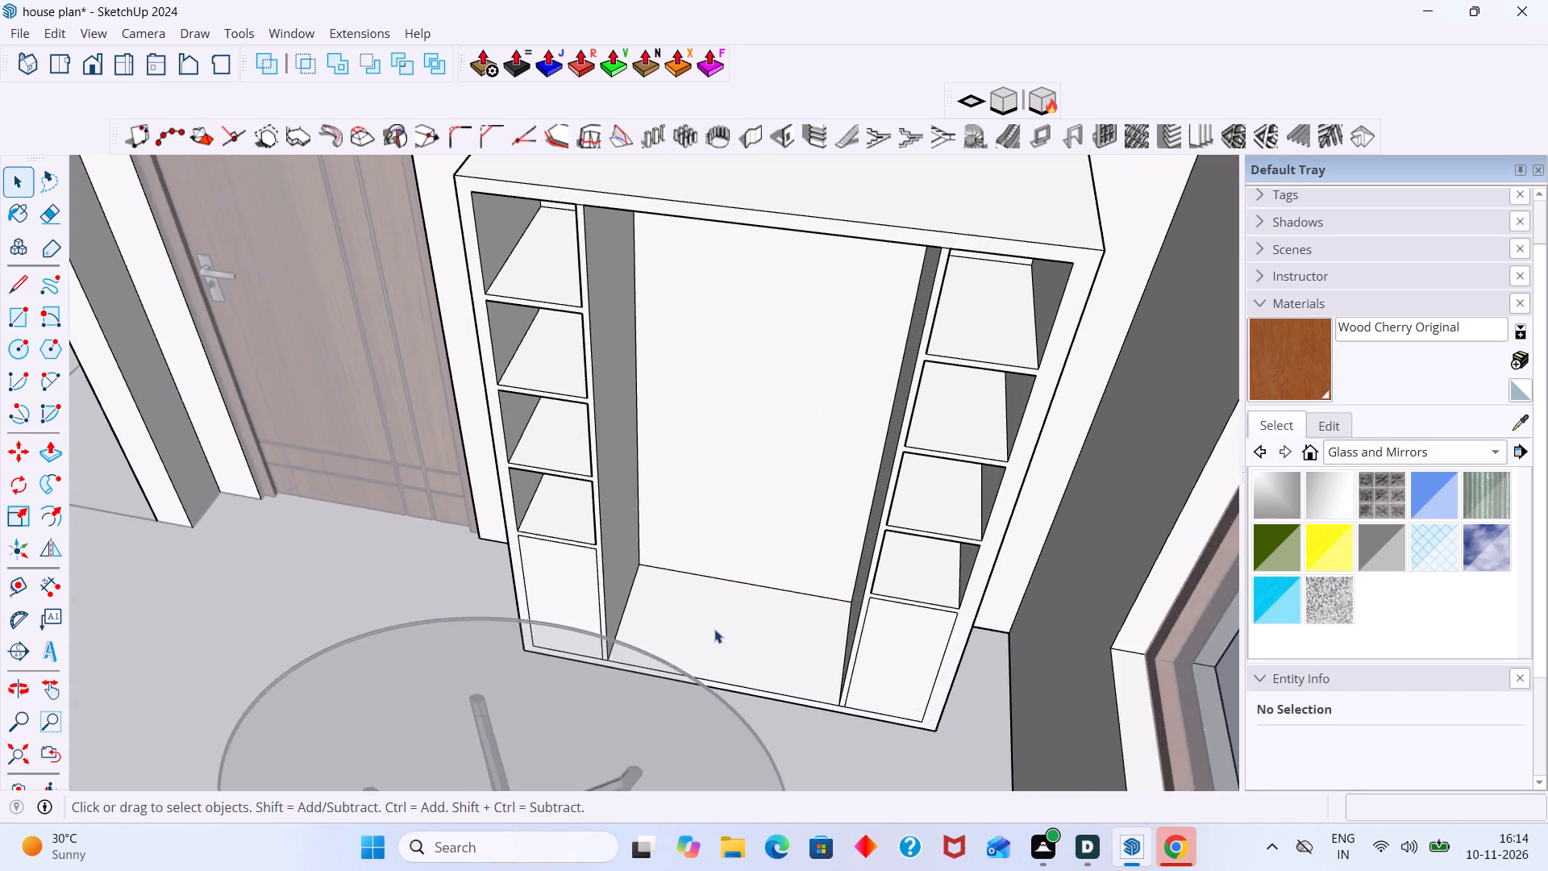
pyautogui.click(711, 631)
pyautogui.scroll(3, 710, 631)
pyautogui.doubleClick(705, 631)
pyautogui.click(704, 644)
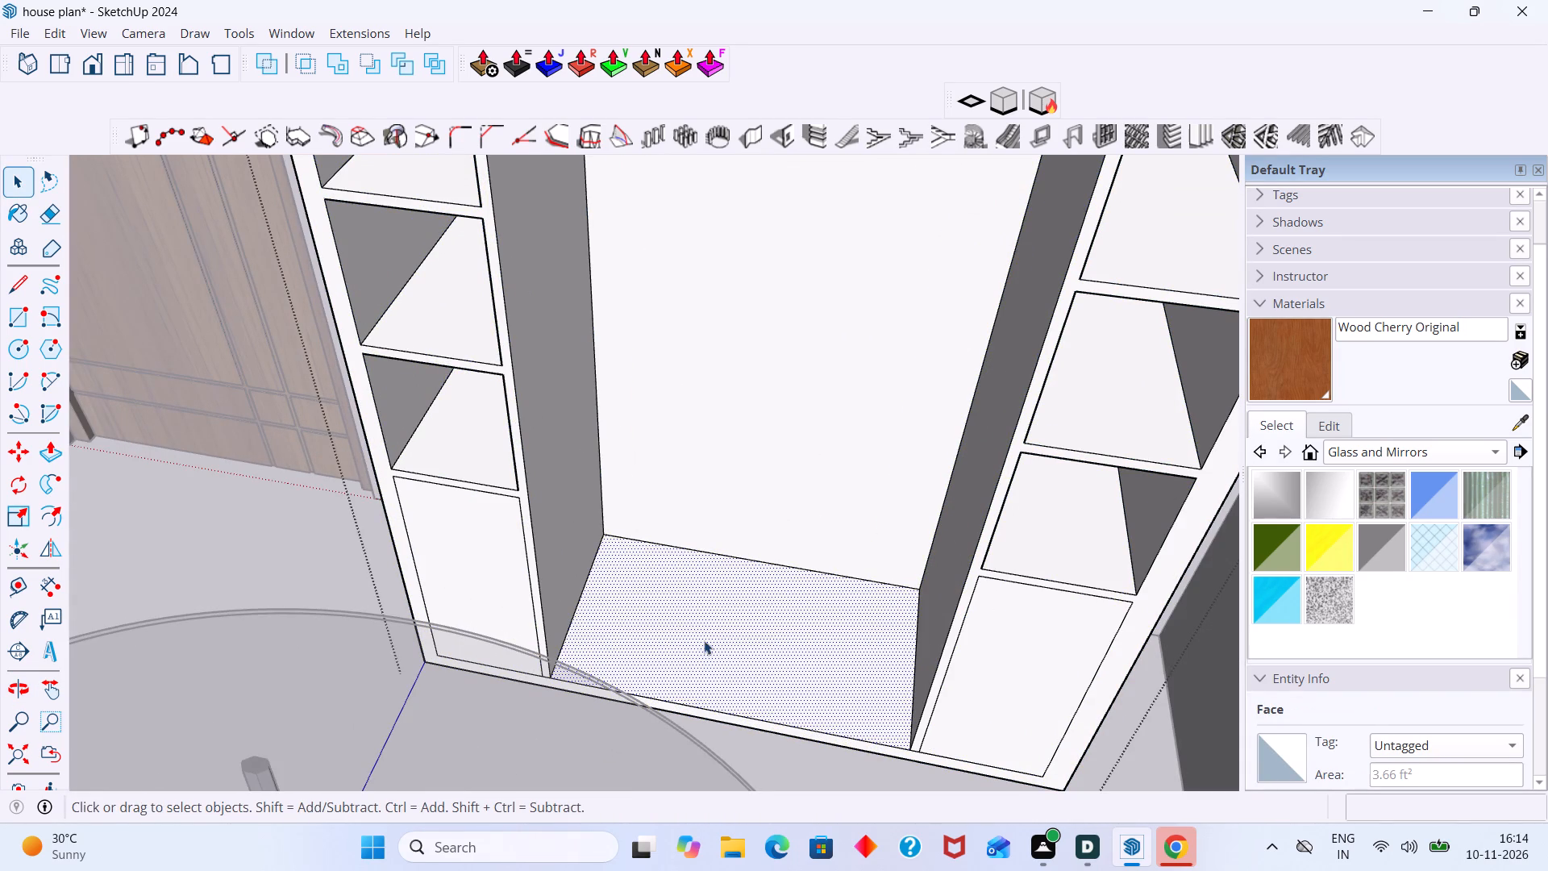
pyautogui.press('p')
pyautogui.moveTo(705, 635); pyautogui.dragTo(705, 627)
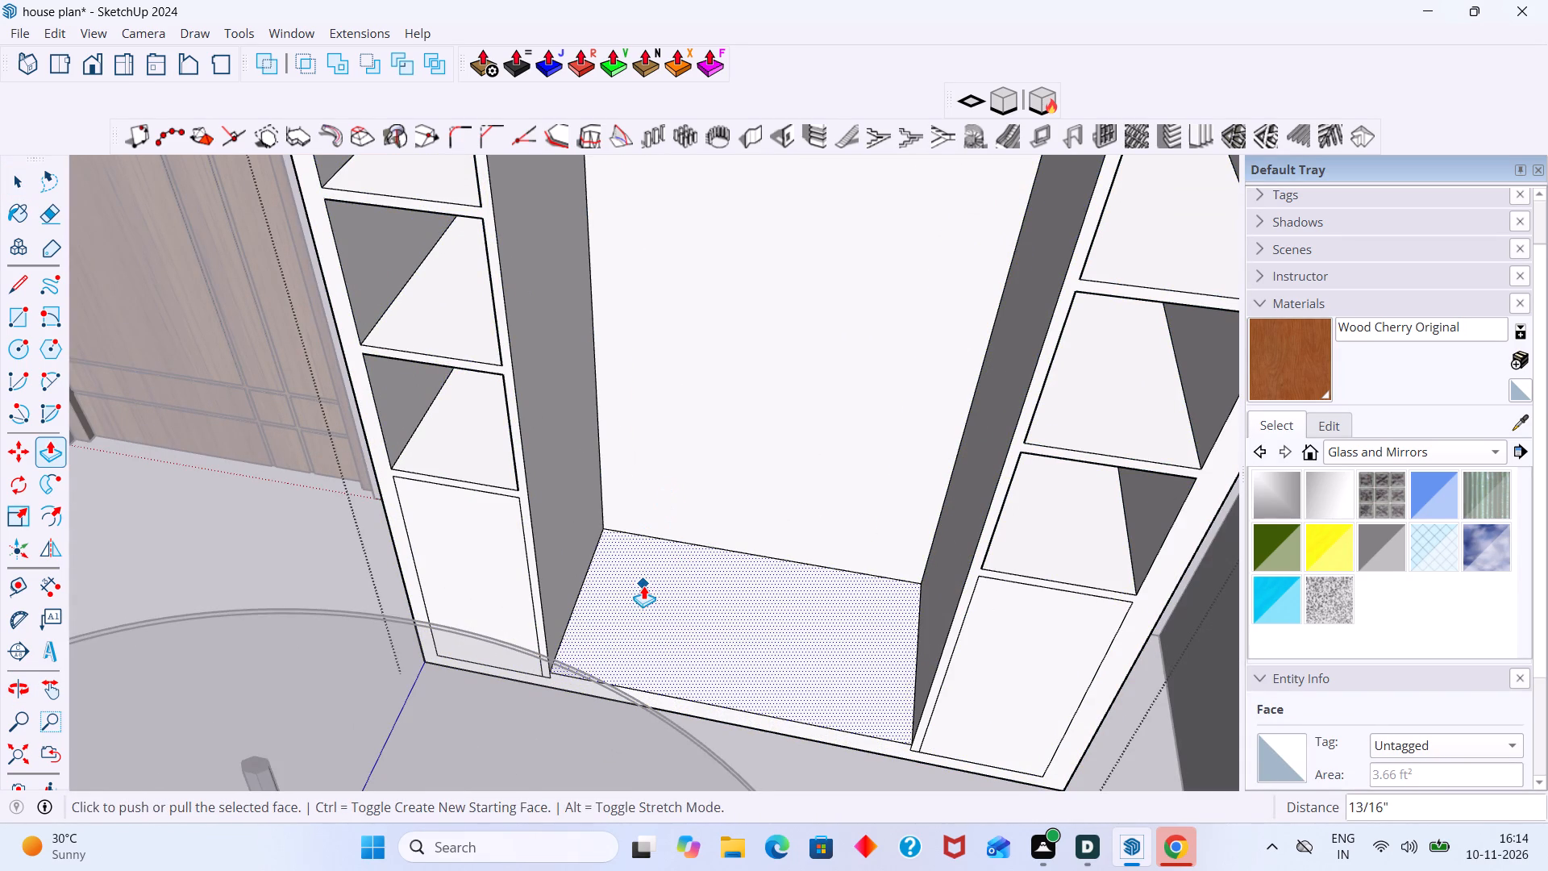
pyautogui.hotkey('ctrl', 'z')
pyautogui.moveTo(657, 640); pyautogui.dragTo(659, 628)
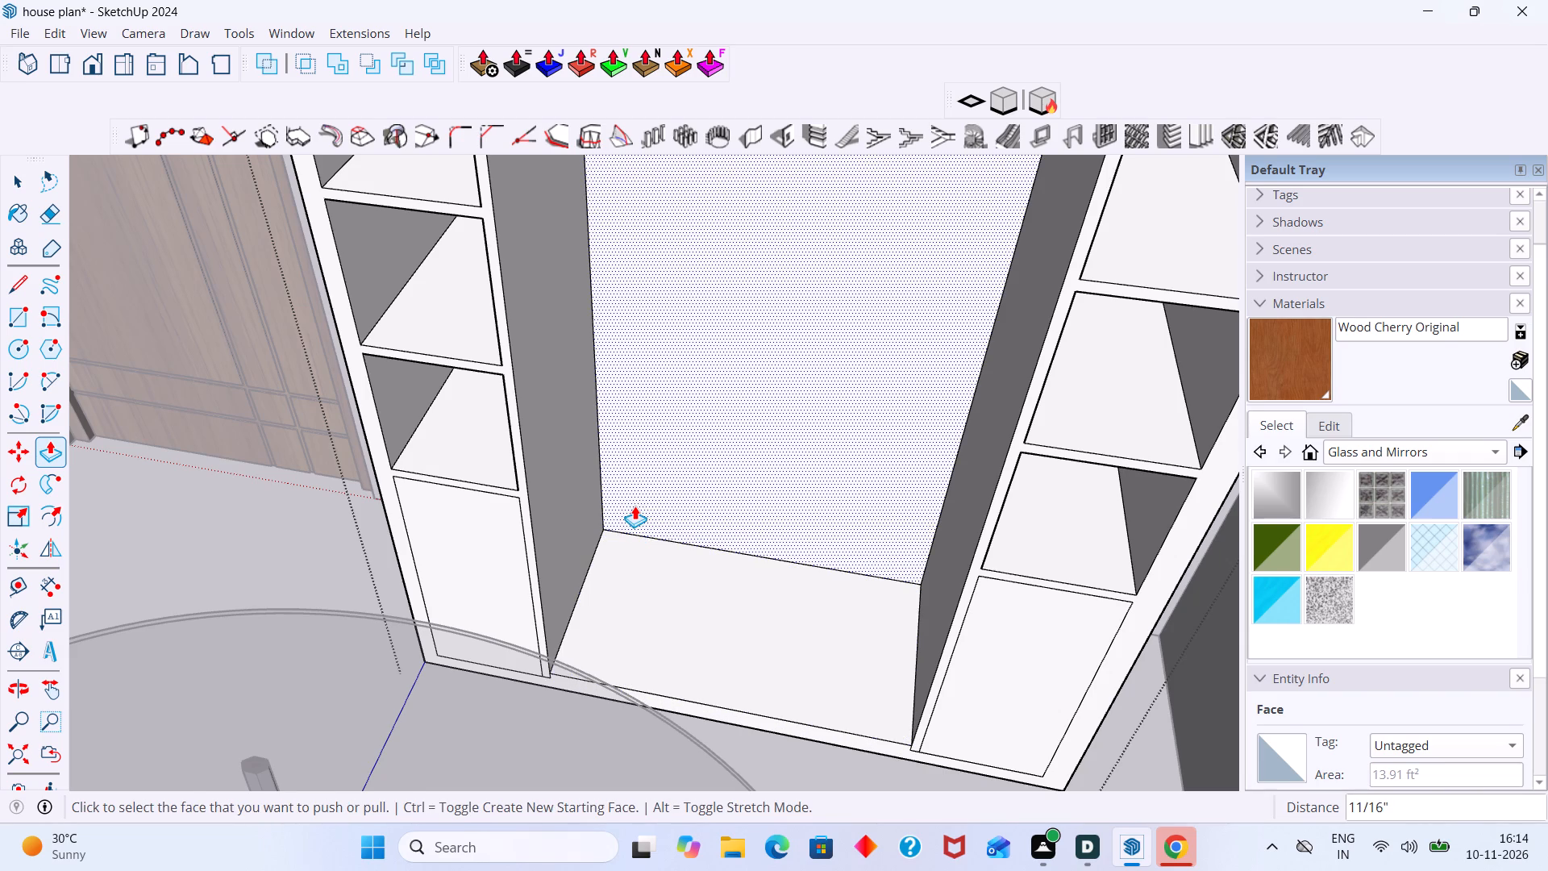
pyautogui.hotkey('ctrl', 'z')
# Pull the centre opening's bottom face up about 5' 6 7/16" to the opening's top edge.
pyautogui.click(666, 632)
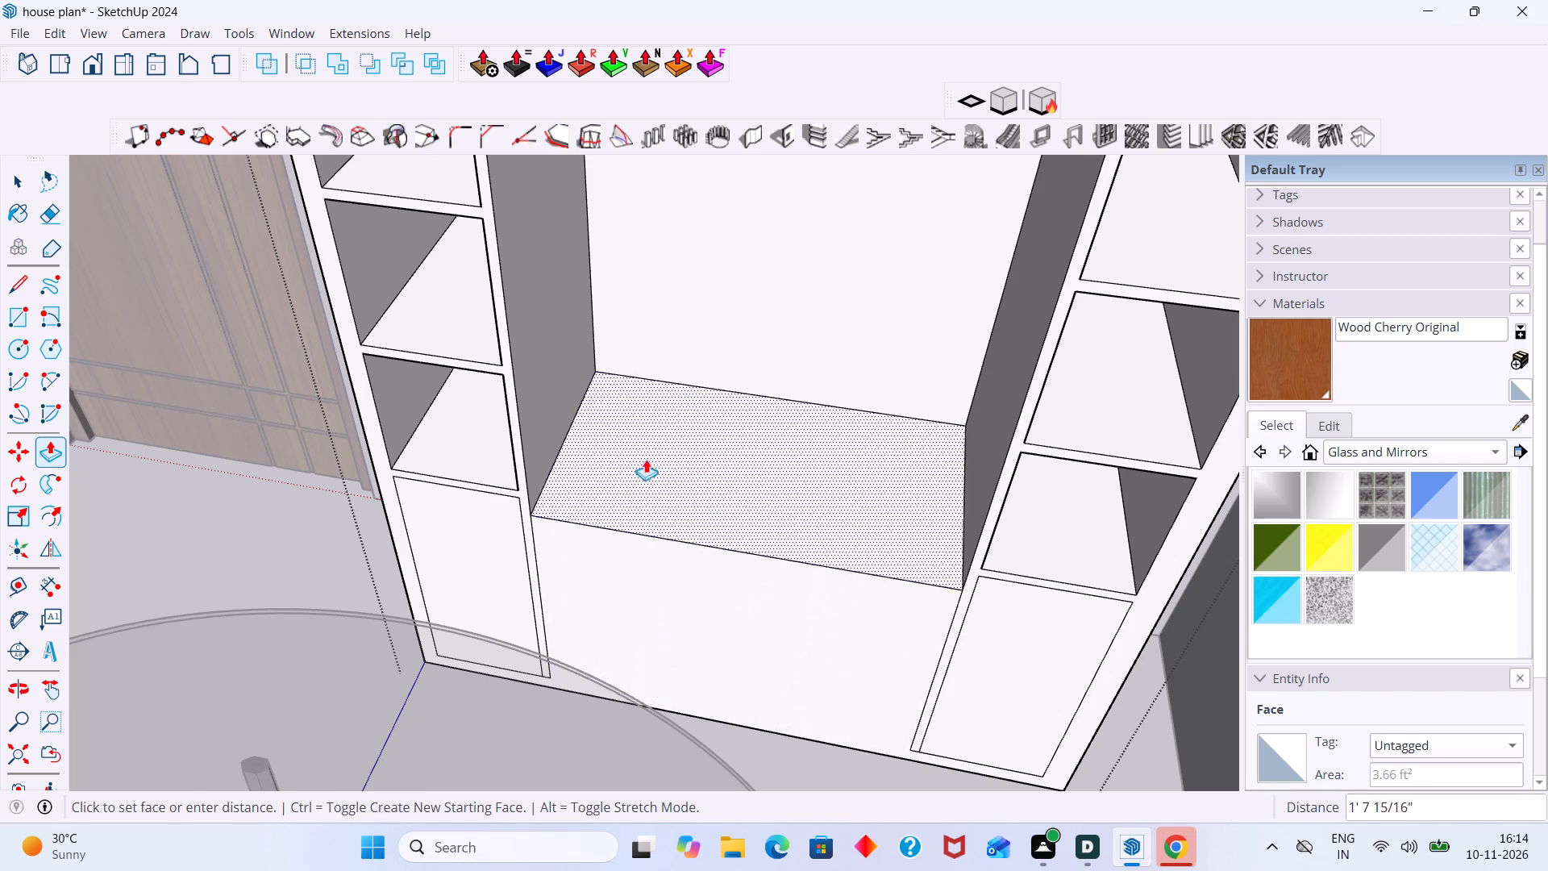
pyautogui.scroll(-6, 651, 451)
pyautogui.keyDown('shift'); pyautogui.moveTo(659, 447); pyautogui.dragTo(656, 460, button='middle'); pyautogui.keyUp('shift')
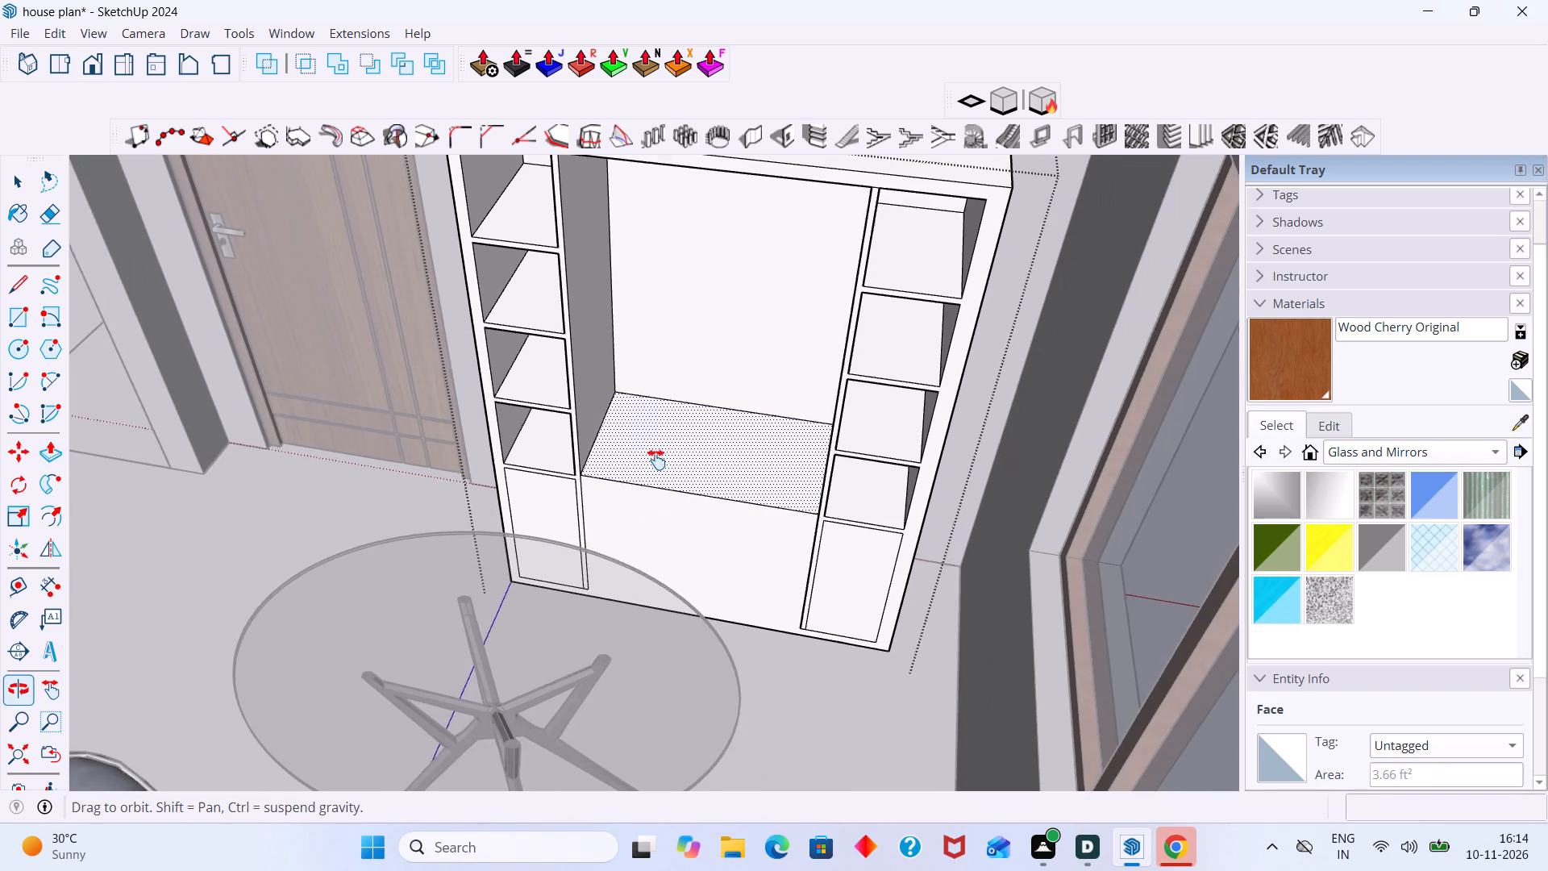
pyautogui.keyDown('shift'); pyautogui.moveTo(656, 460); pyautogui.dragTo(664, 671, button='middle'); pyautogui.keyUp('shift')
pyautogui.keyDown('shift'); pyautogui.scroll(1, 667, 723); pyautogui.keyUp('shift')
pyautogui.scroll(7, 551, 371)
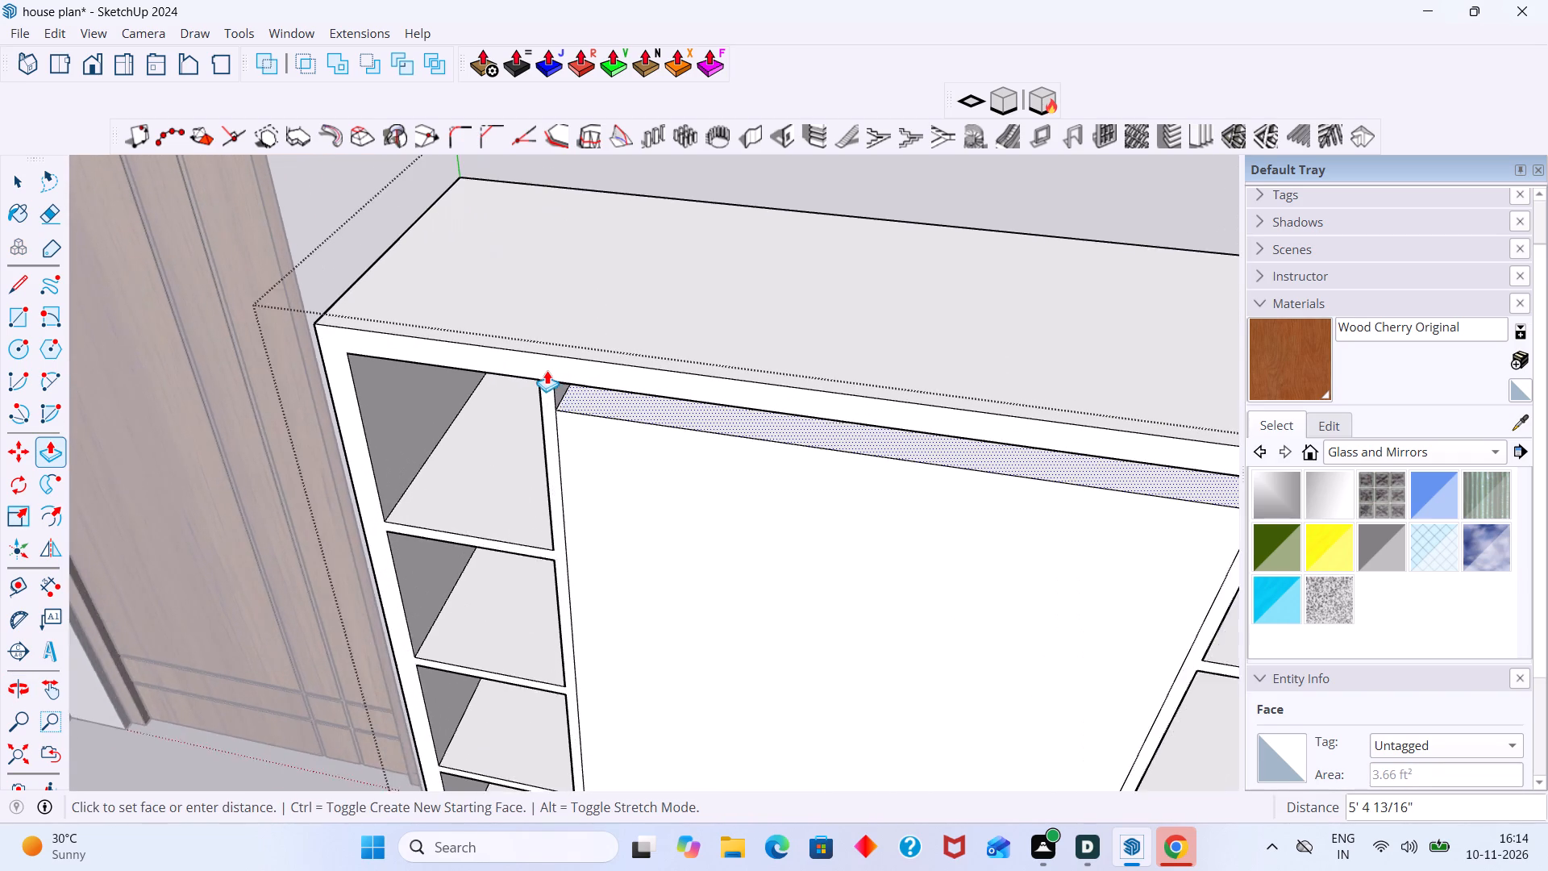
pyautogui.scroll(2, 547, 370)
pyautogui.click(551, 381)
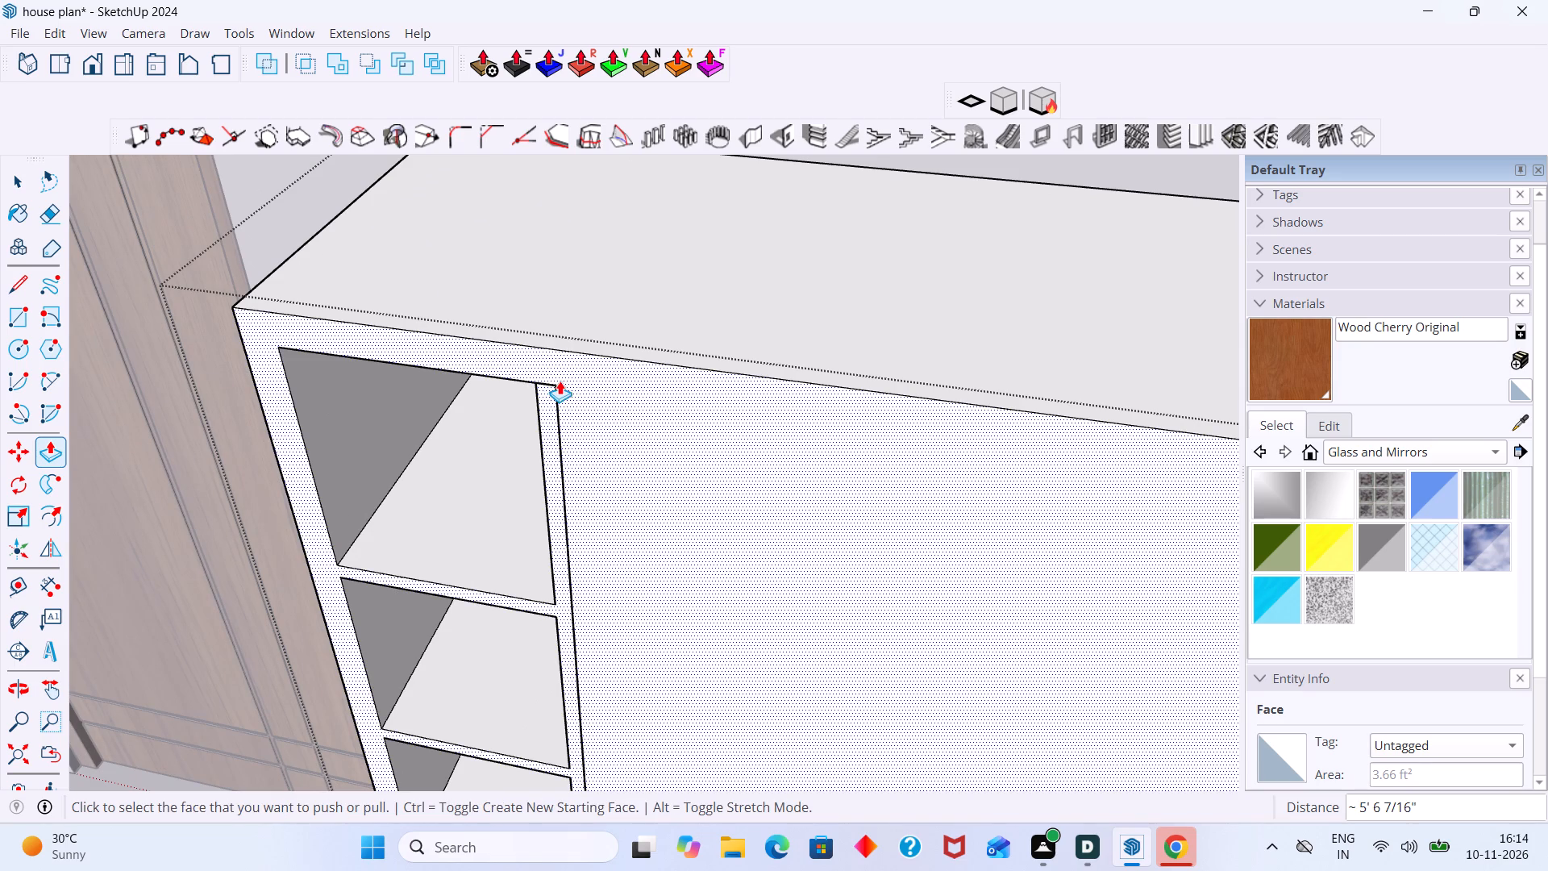
# Undo the recent edits back to the flat wardrobe front, before the centre opening and side compartments were recessed.
pyautogui.scroll(-10, 614, 400)
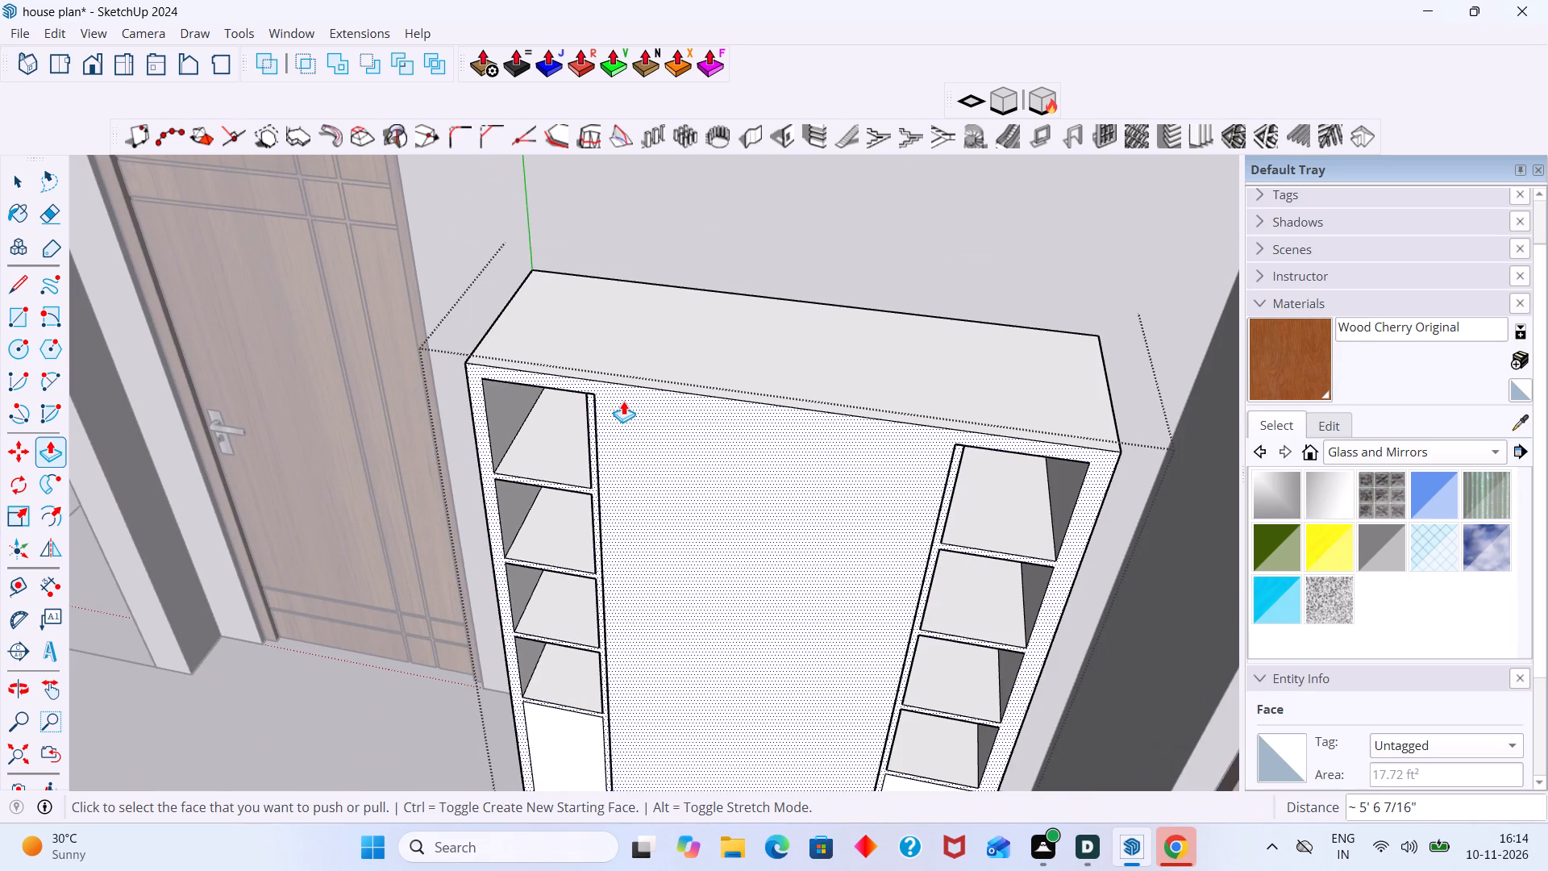
pyautogui.hotkey('ctrl', 'z')
pyautogui.hotkey('ctrl', 'z')
pyautogui.hotkey('ctrl', 'z')
pyautogui.hotkey('ctrl', 'z')
pyautogui.hotkey('ctrl', 'z')
pyautogui.hotkey('ctrl', 'z')
pyautogui.hotkey('ctrl', 'z')
pyautogui.hotkey('ctrl', 'z')
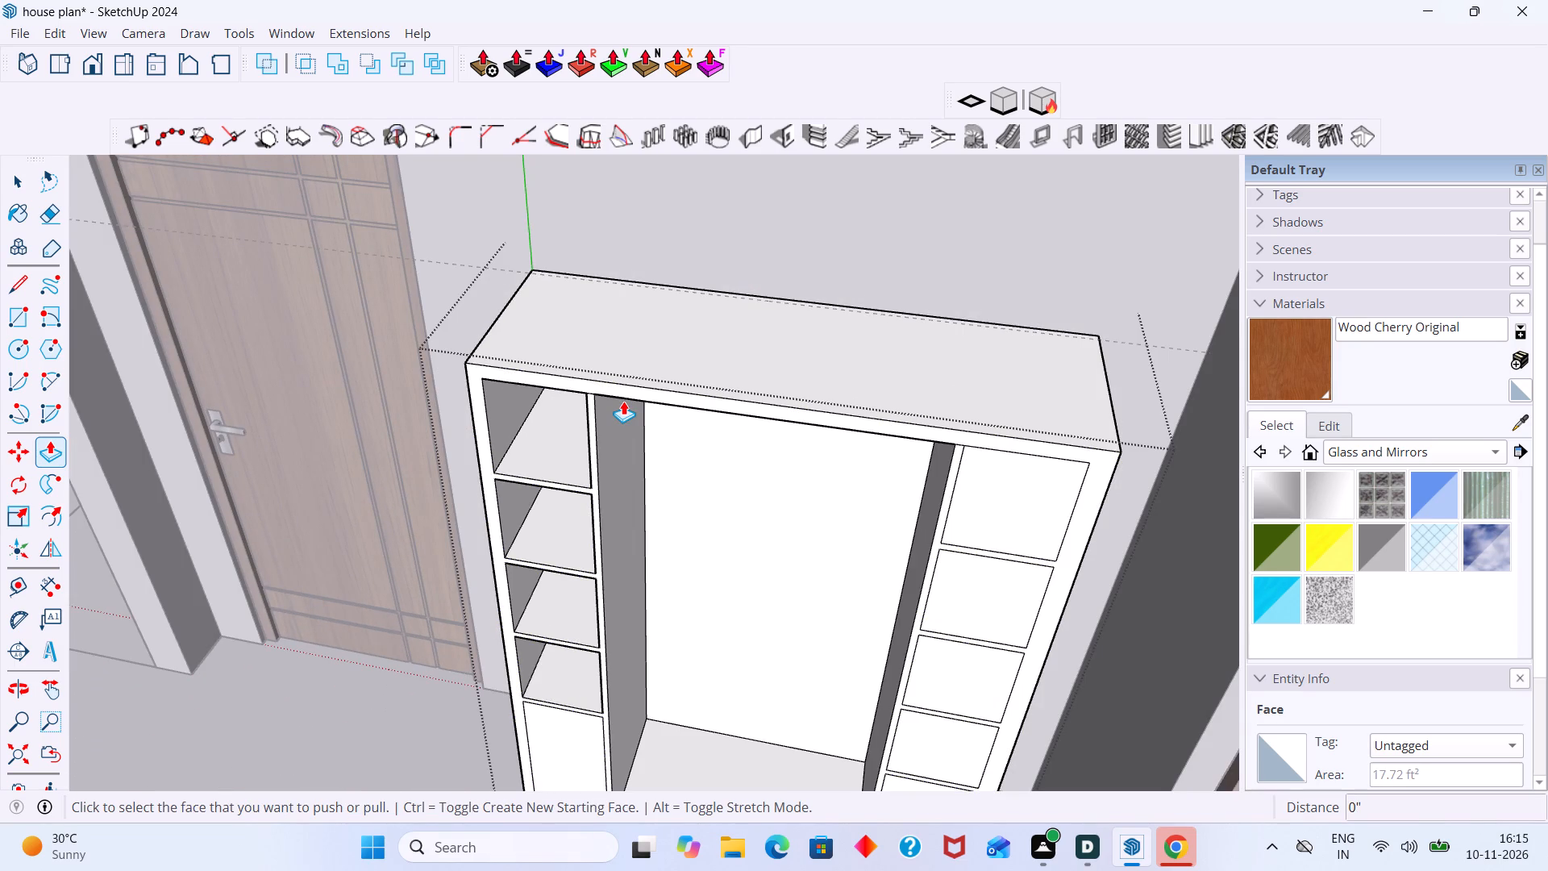
pyautogui.hotkey('ctrl', 'z')
pyautogui.hotkey('ctrl', 'z')
pyautogui.hotkey('ctrl', 'z')
pyautogui.hotkey('ctrl', 'z')
pyautogui.hotkey('ctrl', 'z')
pyautogui.hotkey('ctrl', 'z')
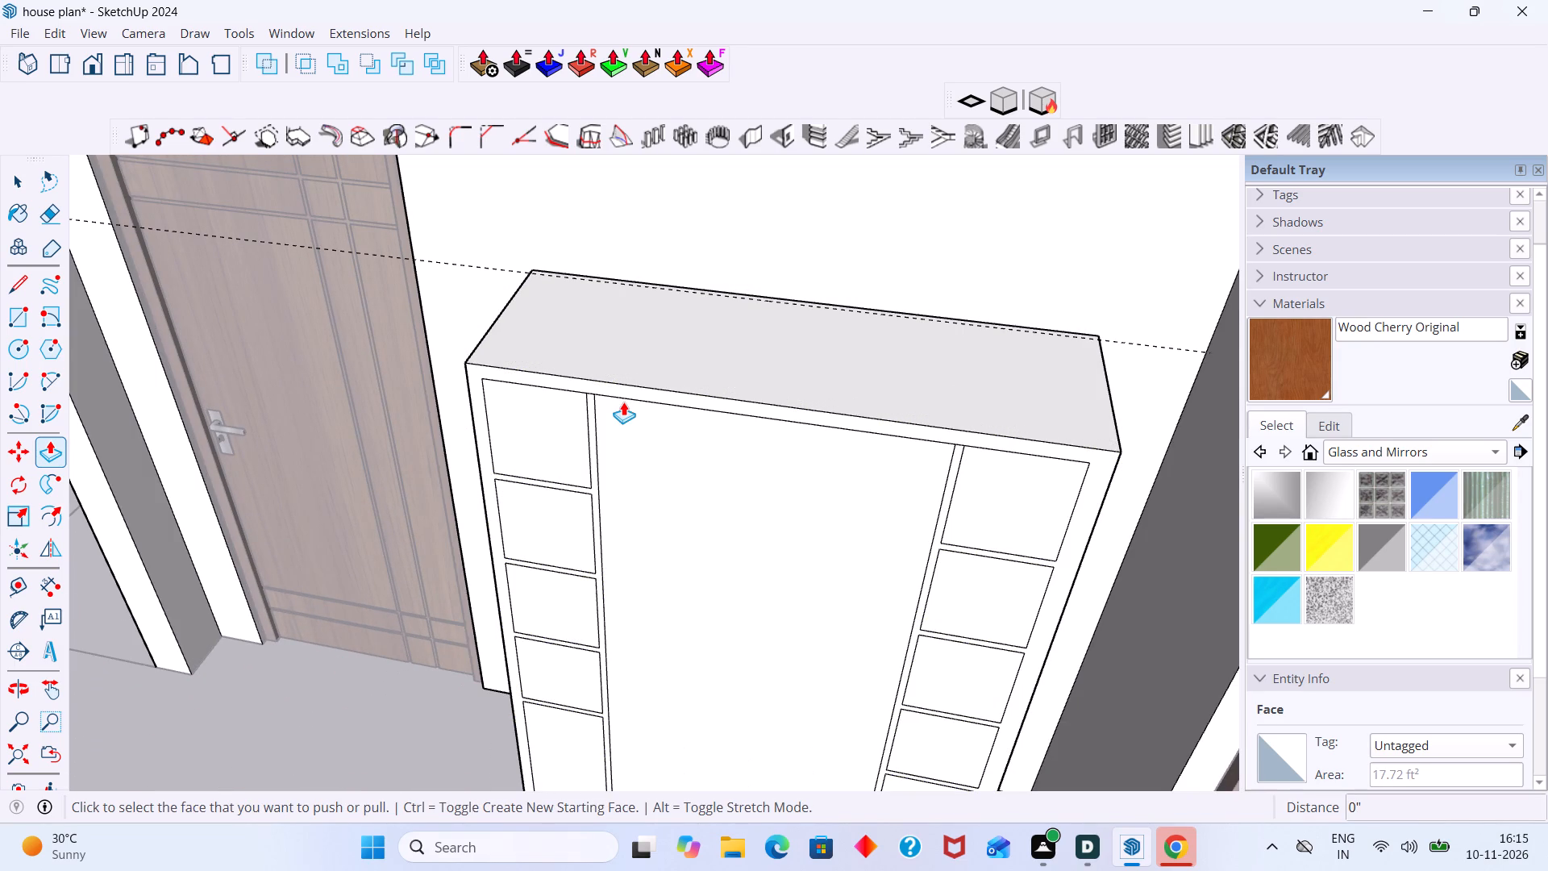
pyautogui.scroll(-8, 610, 402)
pyautogui.press('space')
pyautogui.click(1128, 318)
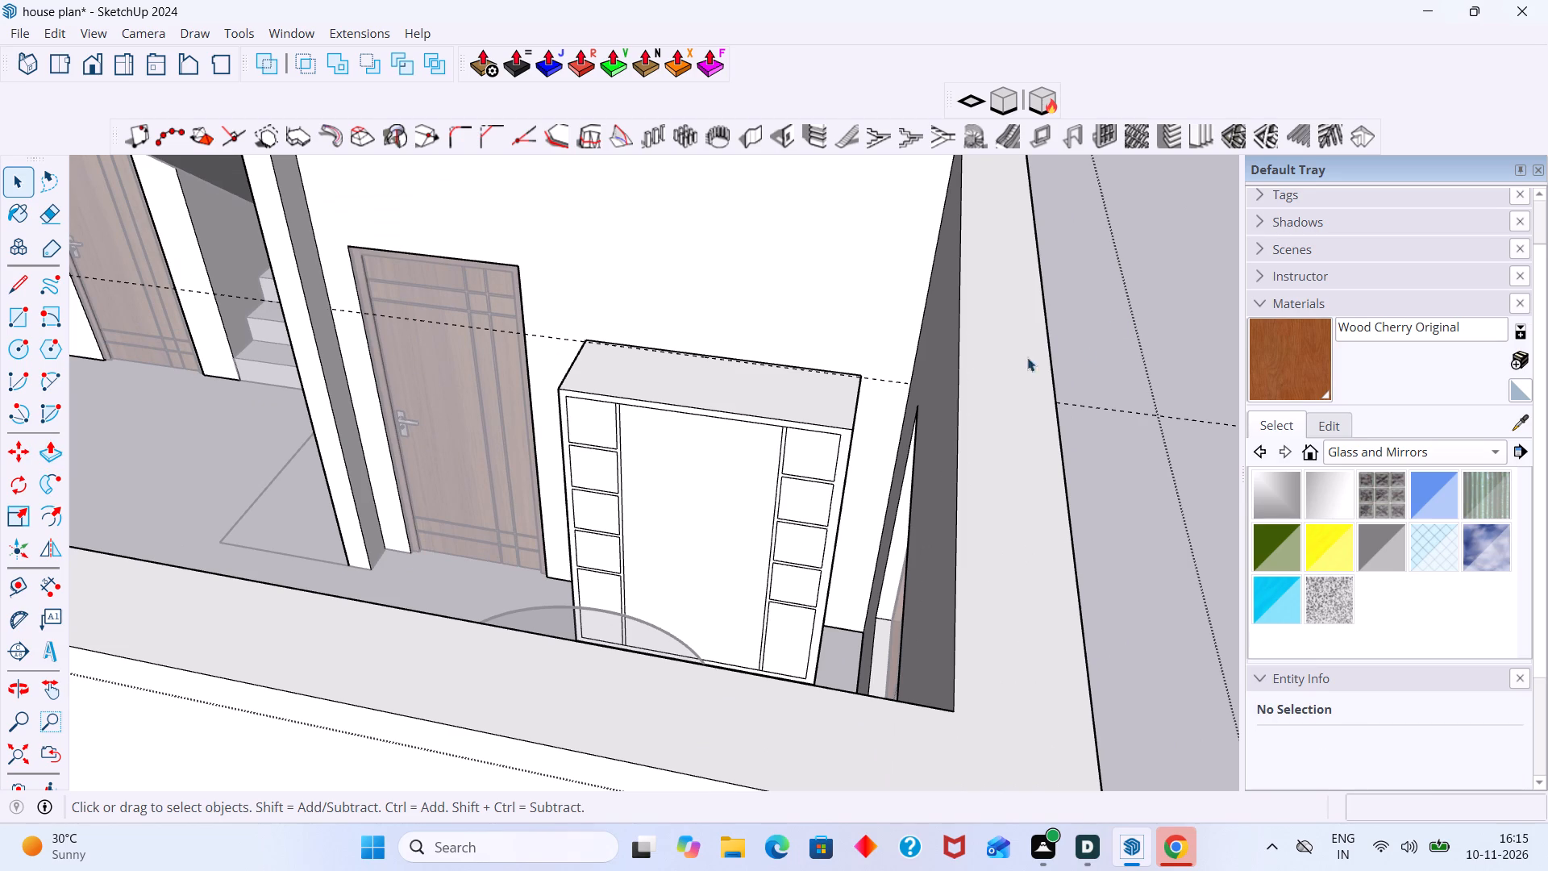
# Push the left section's top compartment inward about 1' 5 5/16" to the dashed guide line along the wardrobe's top.
pyautogui.moveTo(780, 435); pyautogui.dragTo(809, 437, button='middle')
pyautogui.scroll(6, 743, 449)
pyautogui.moveTo(605, 485); pyautogui.dragTo(616, 483, button='middle')
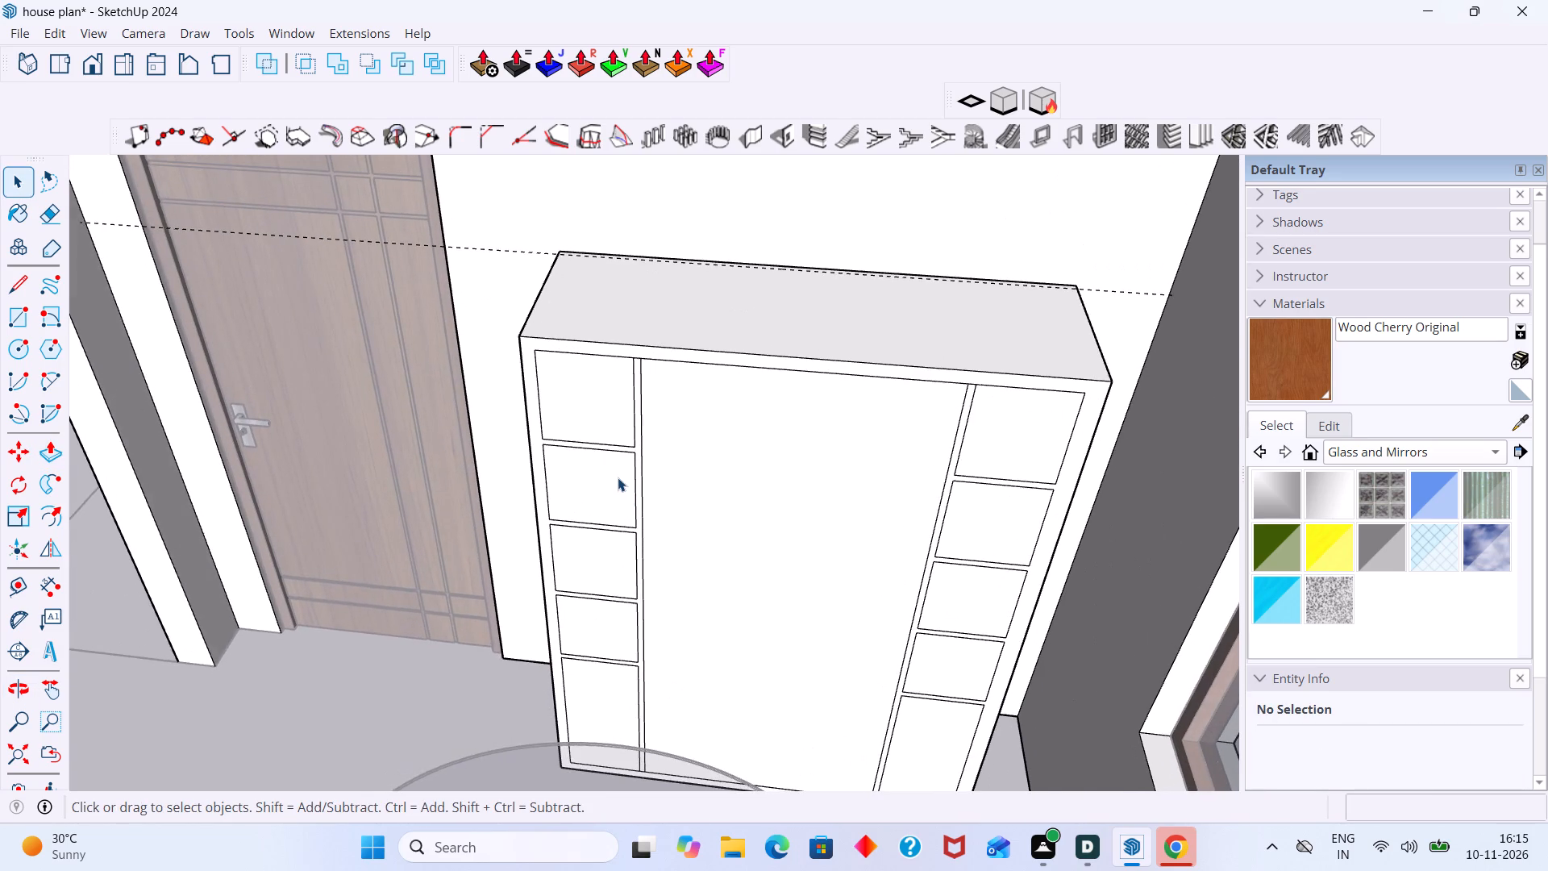
pyautogui.scroll(4, 618, 452)
pyautogui.click(601, 398)
pyautogui.click(600, 399)
pyautogui.doubleClick(598, 400)
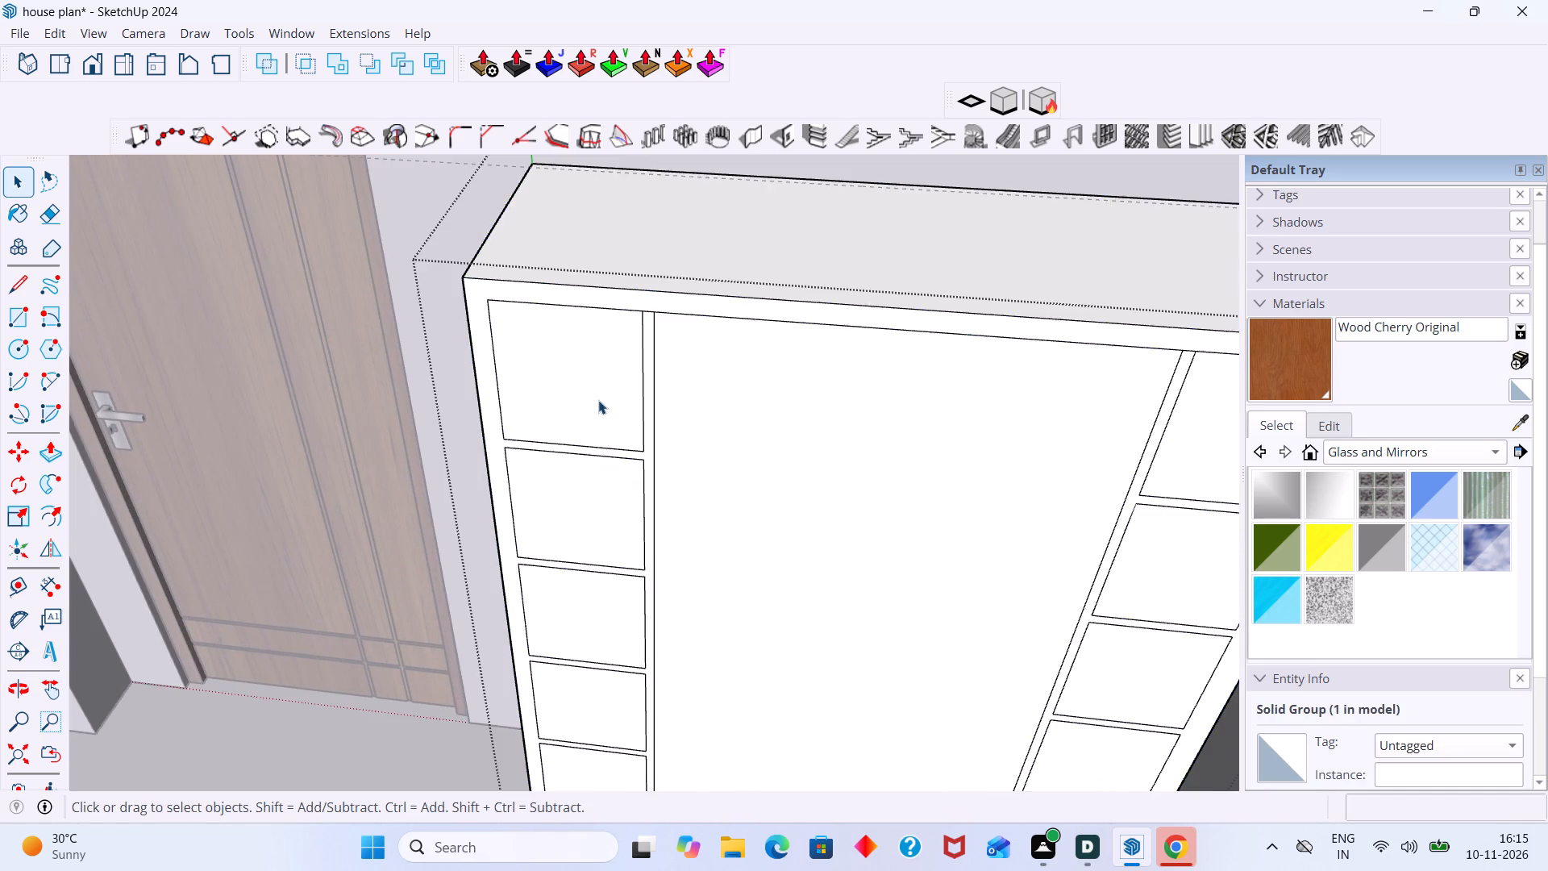
pyautogui.scroll(2, 590, 415)
pyautogui.click(590, 414)
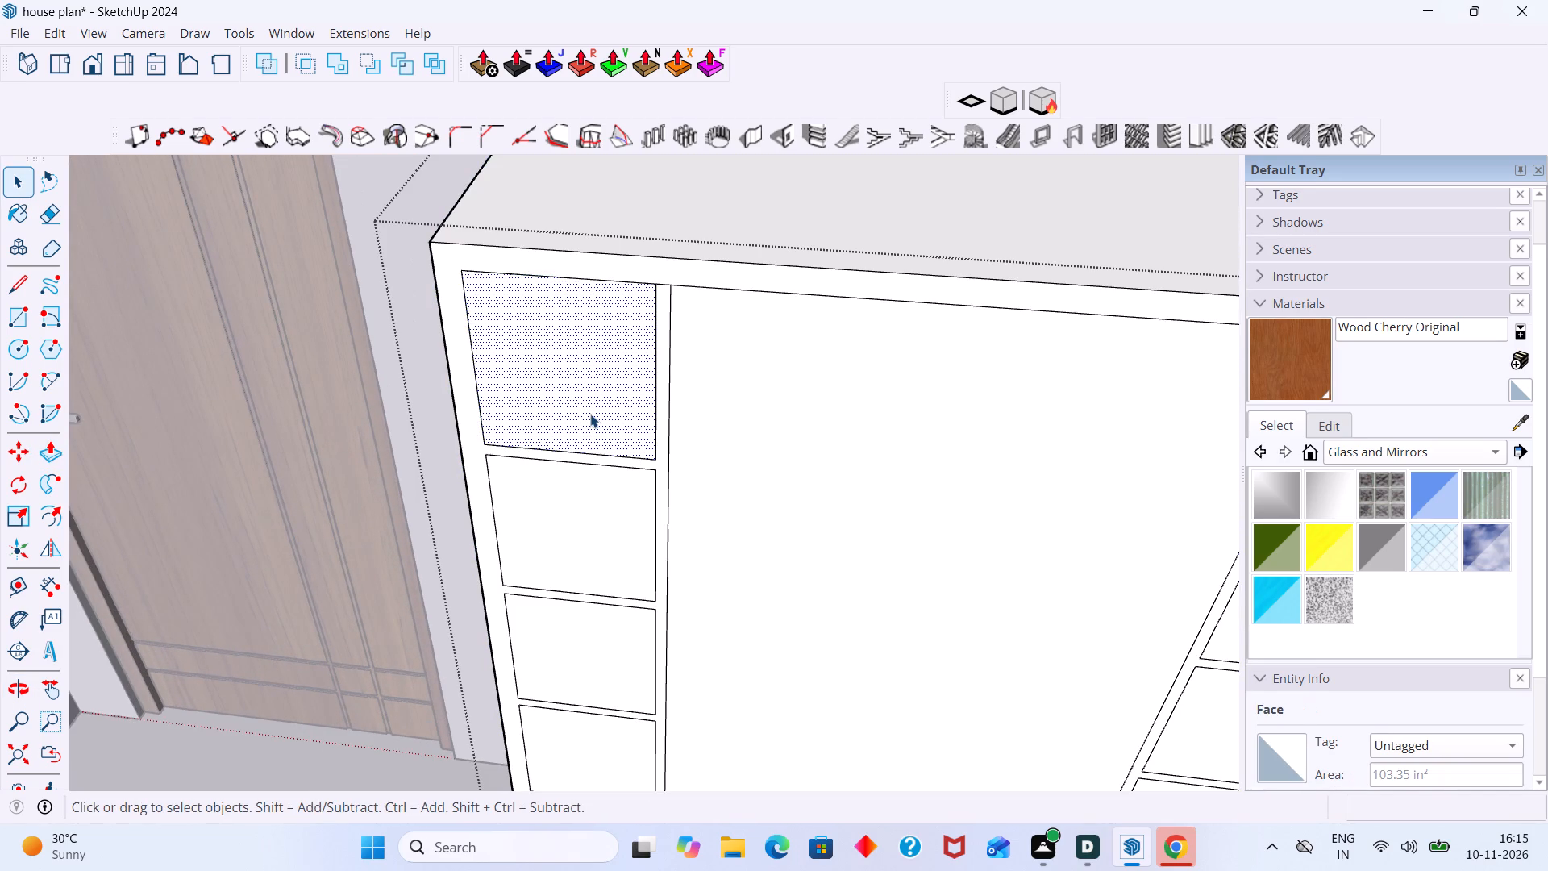
pyautogui.press('p')
pyautogui.click(590, 414)
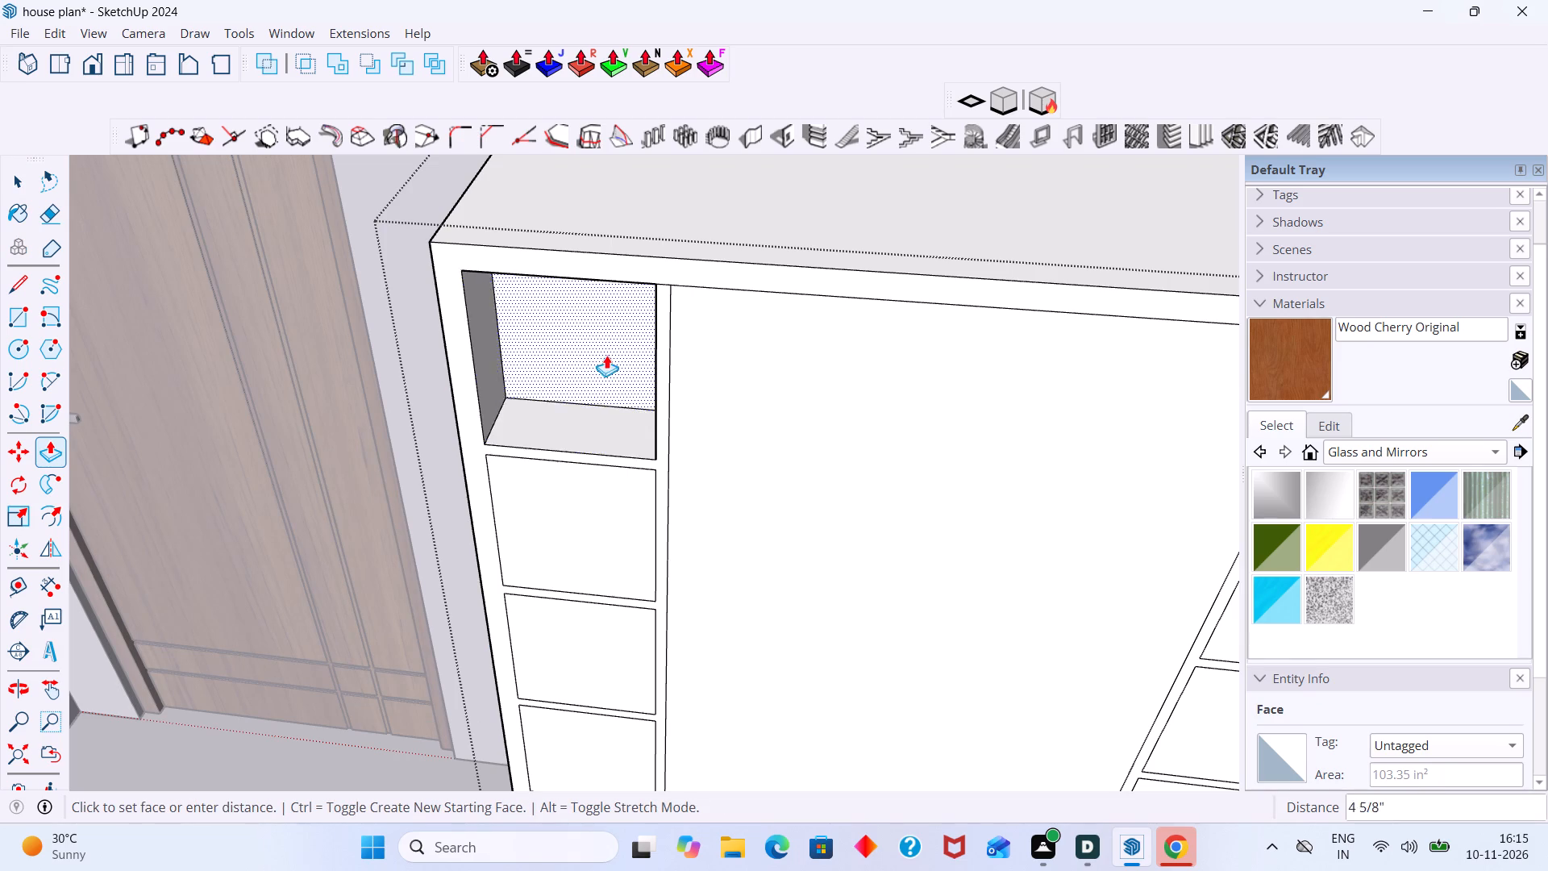
pyautogui.scroll(-8, 620, 327)
pyautogui.moveTo(630, 301); pyautogui.dragTo(597, 362, button='middle')
pyautogui.scroll(9, 651, 271)
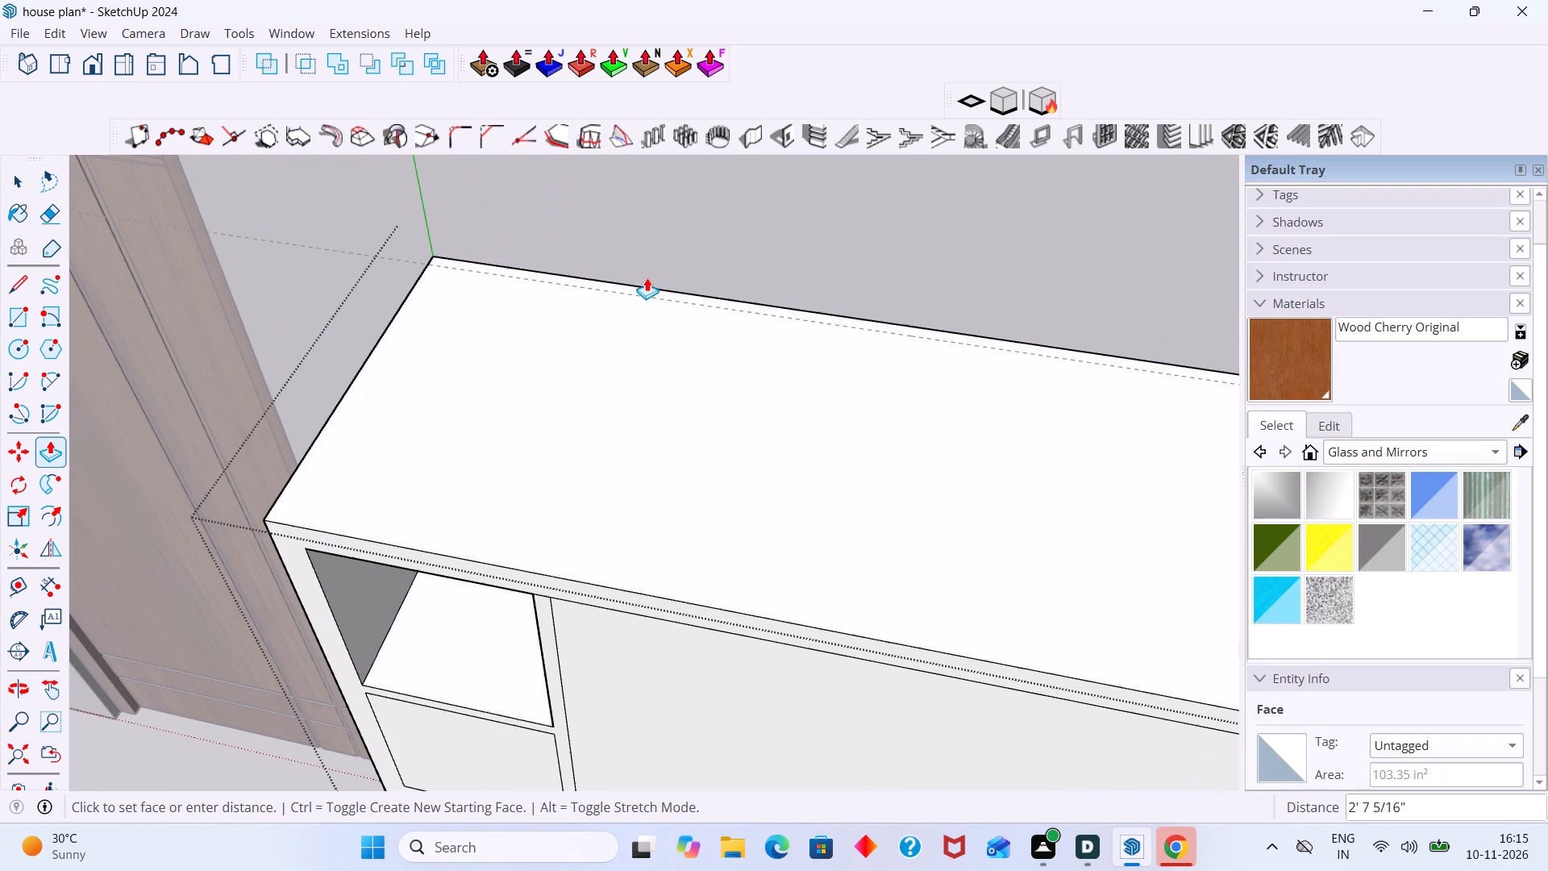
pyautogui.scroll(6, 637, 290)
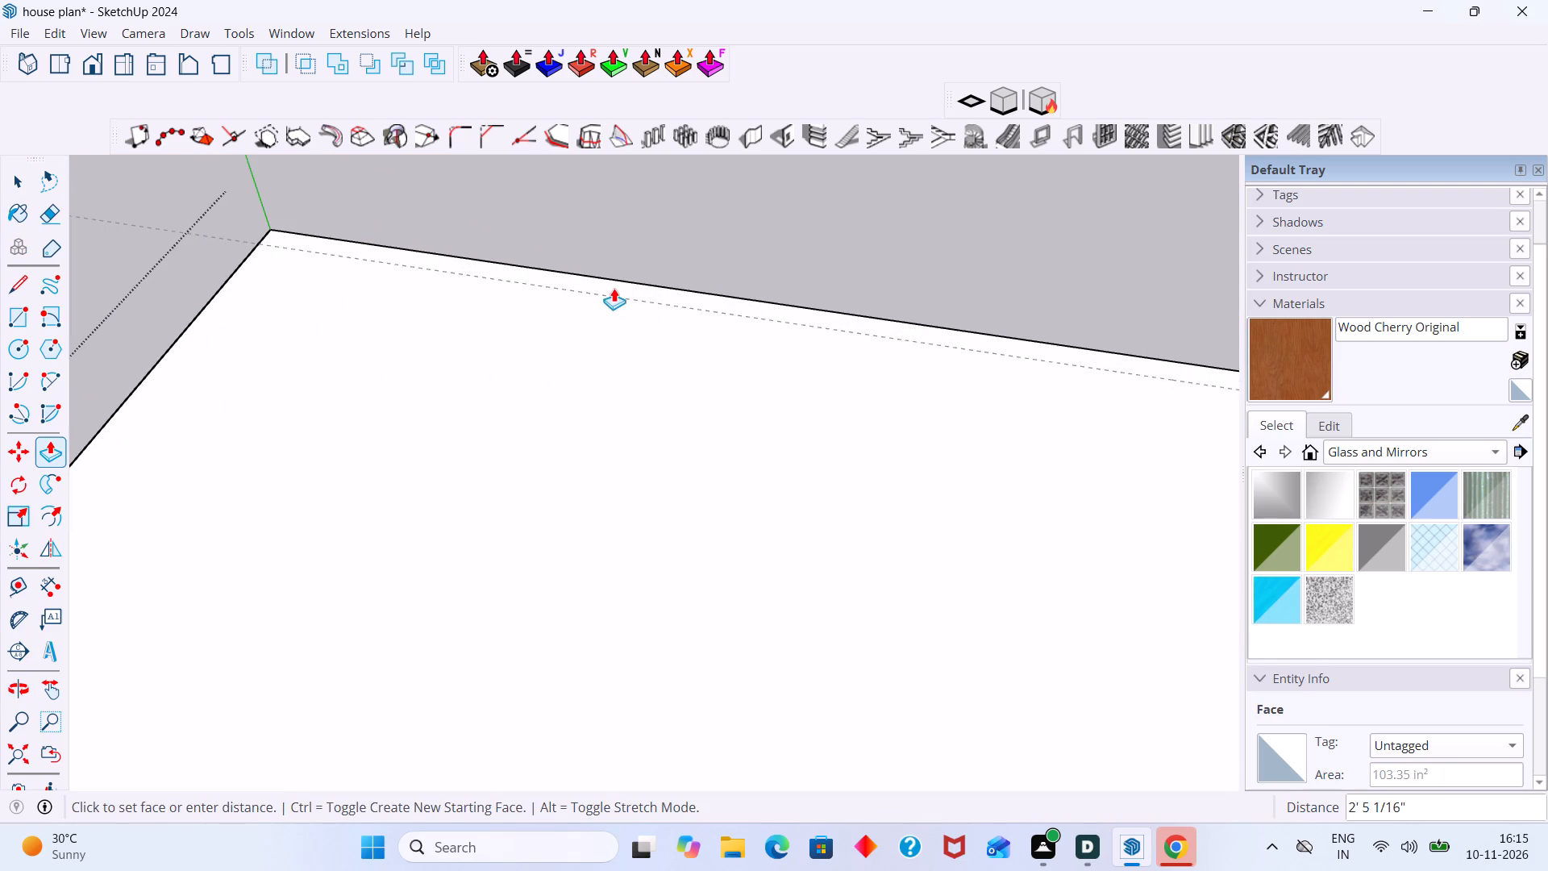
pyautogui.click(261, 246)
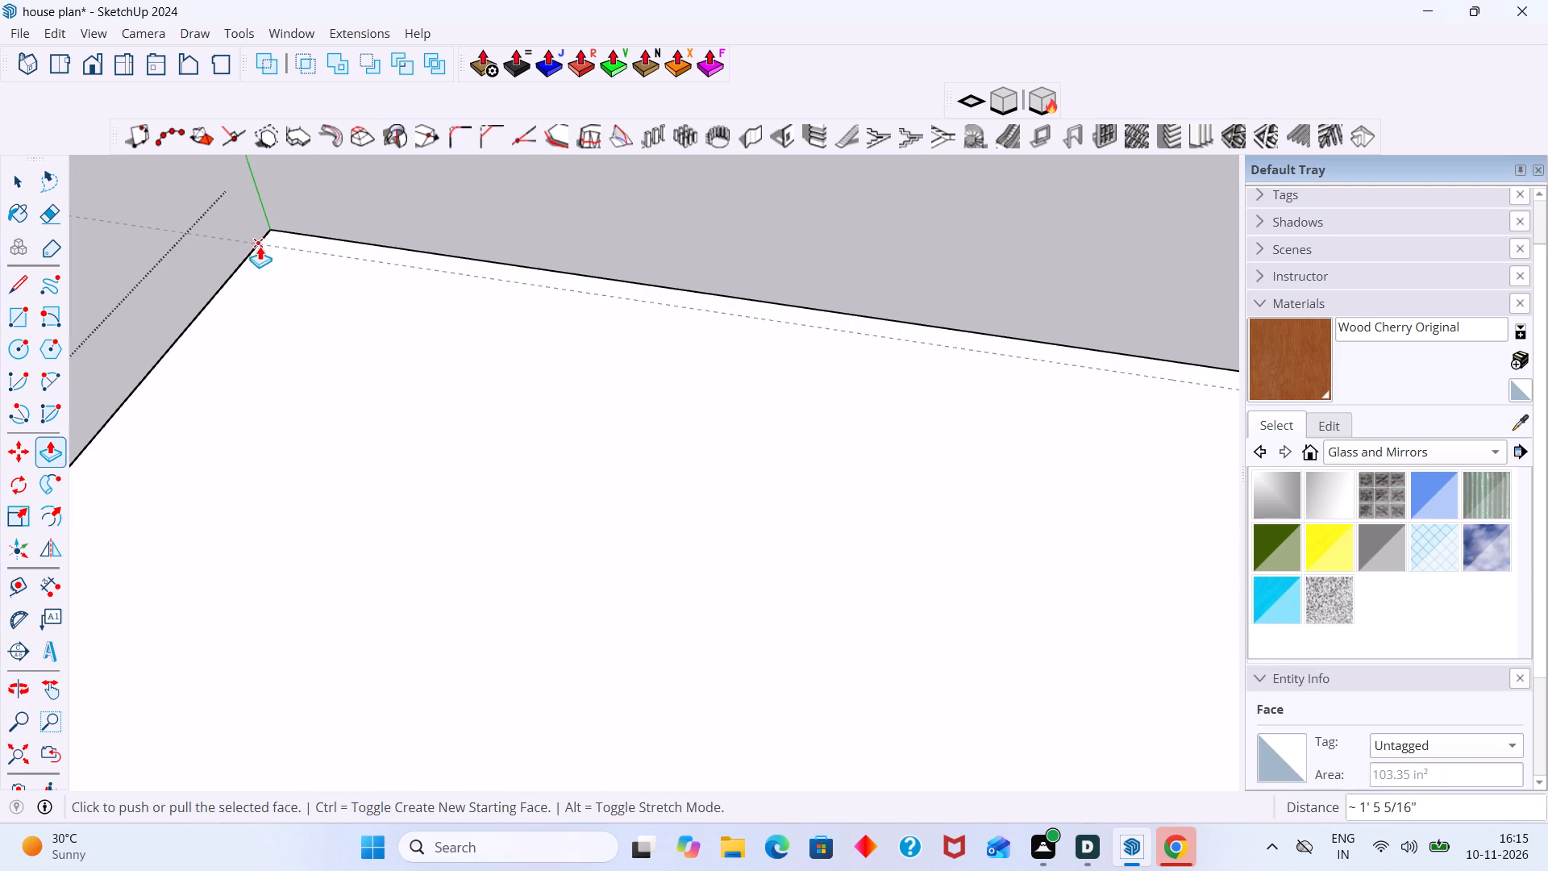
# Recess the left section's second, third and fourth compartments from the top to the same depth with Push/Pull.
pyautogui.scroll(-15, 350, 376)
pyautogui.moveTo(343, 605); pyautogui.dragTo(336, 525, button='middle')
pyautogui.scroll(4, 336, 524)
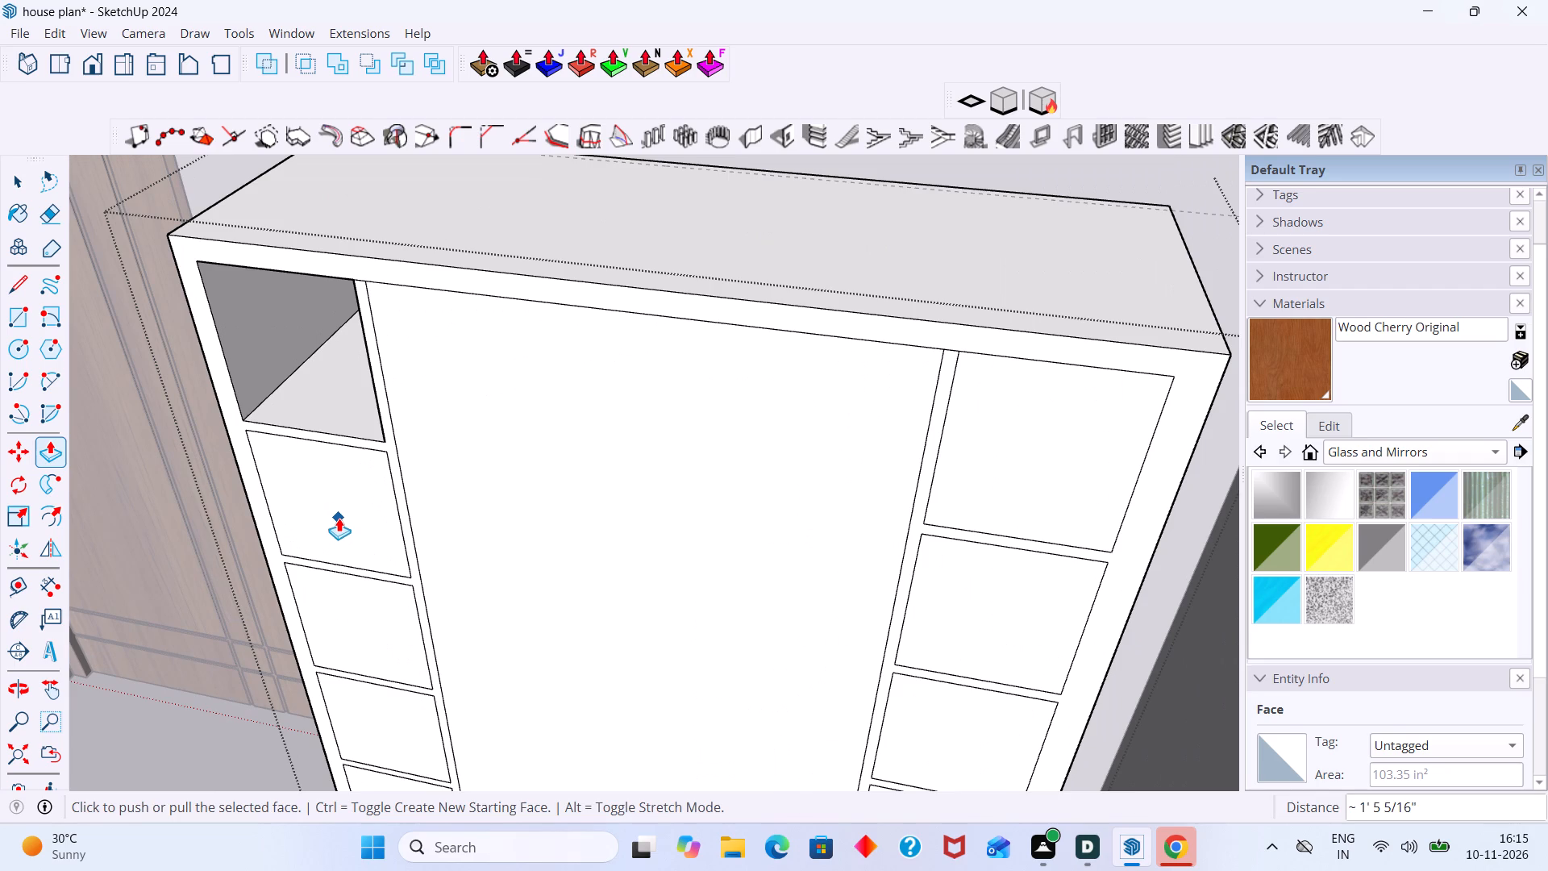
pyautogui.press('space')
pyautogui.click(339, 513)
pyautogui.press('p')
pyautogui.doubleClick(339, 510)
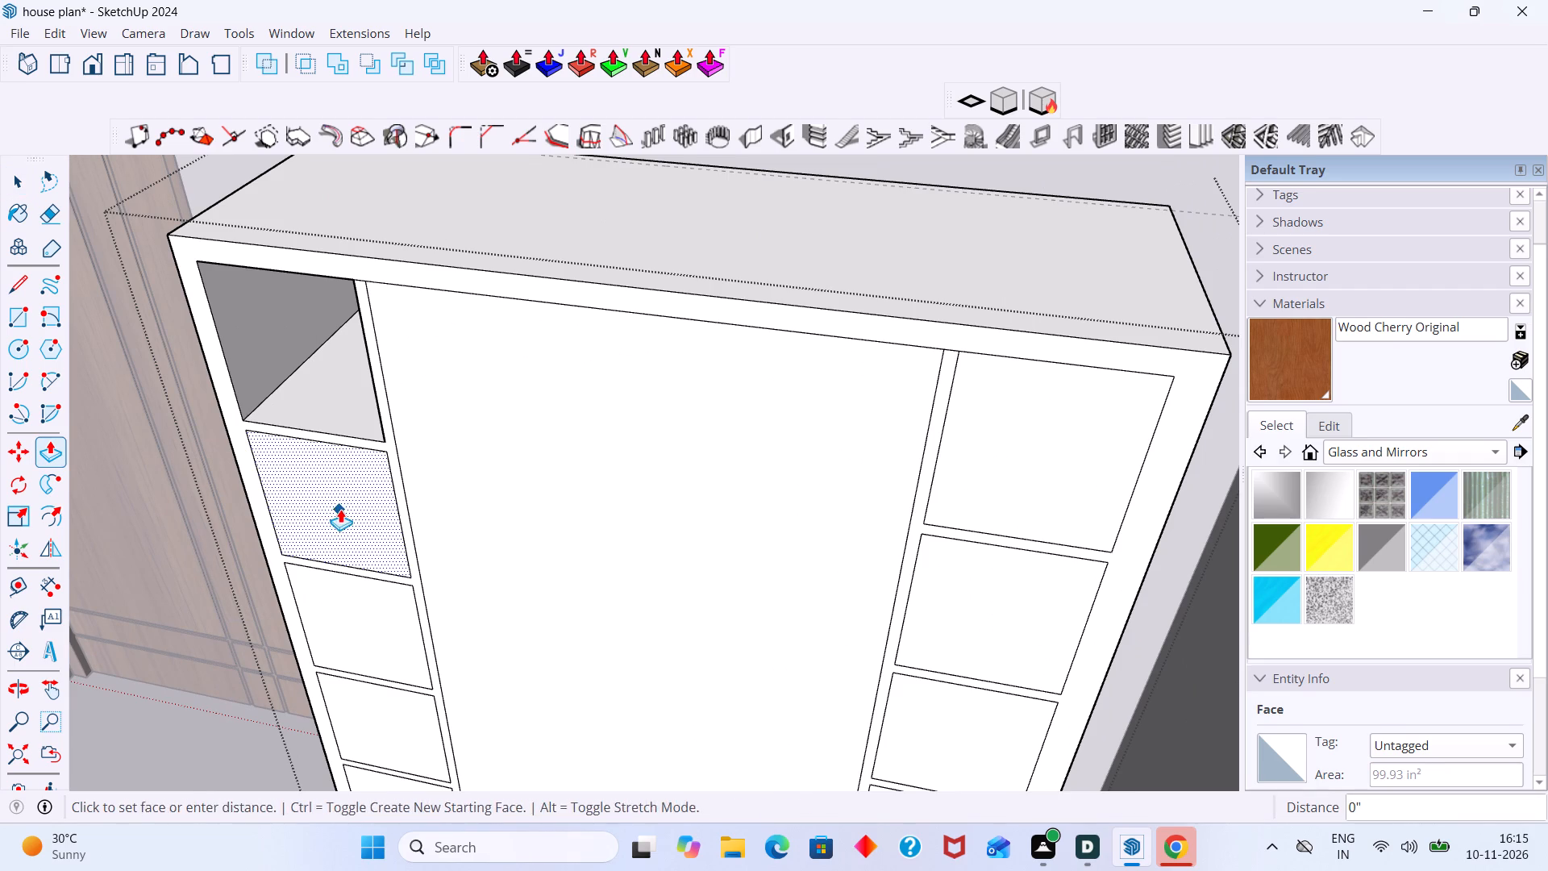
pyautogui.doubleClick(347, 608)
pyautogui.doubleClick(344, 705)
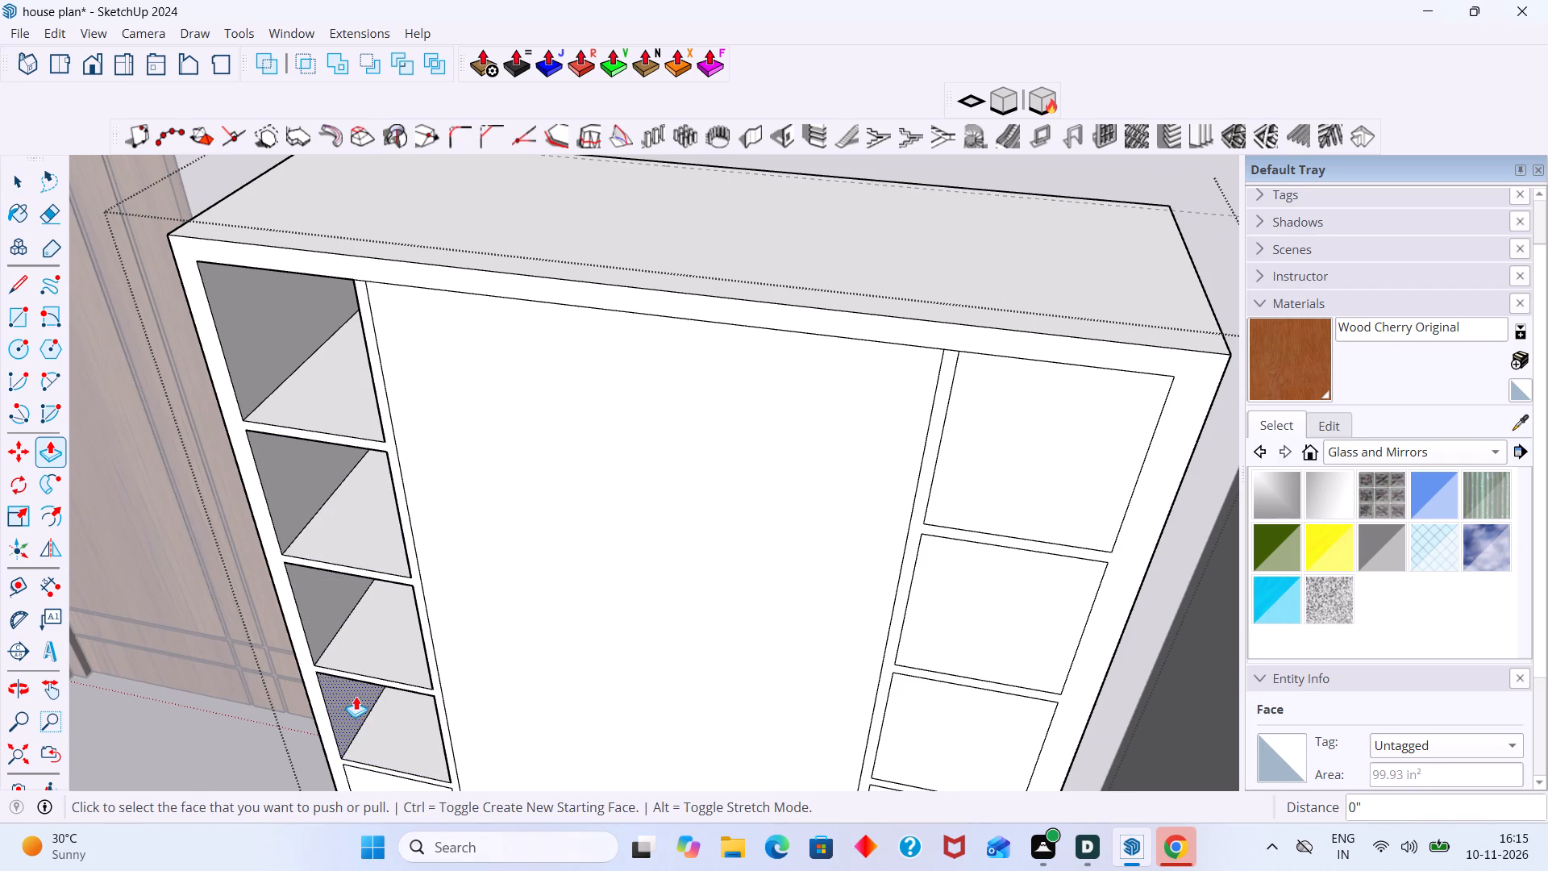
# Recess the right section's top three compartments to the same depth with Push/Pull.
pyautogui.scroll(-3, 357, 689)
pyautogui.keyDown('shift'); pyautogui.moveTo(361, 676); pyautogui.dragTo(400, 369, button='middle'); pyautogui.keyUp('shift')
pyautogui.scroll(2, 471, 452)
pyautogui.scroll(-1, 464, 440)
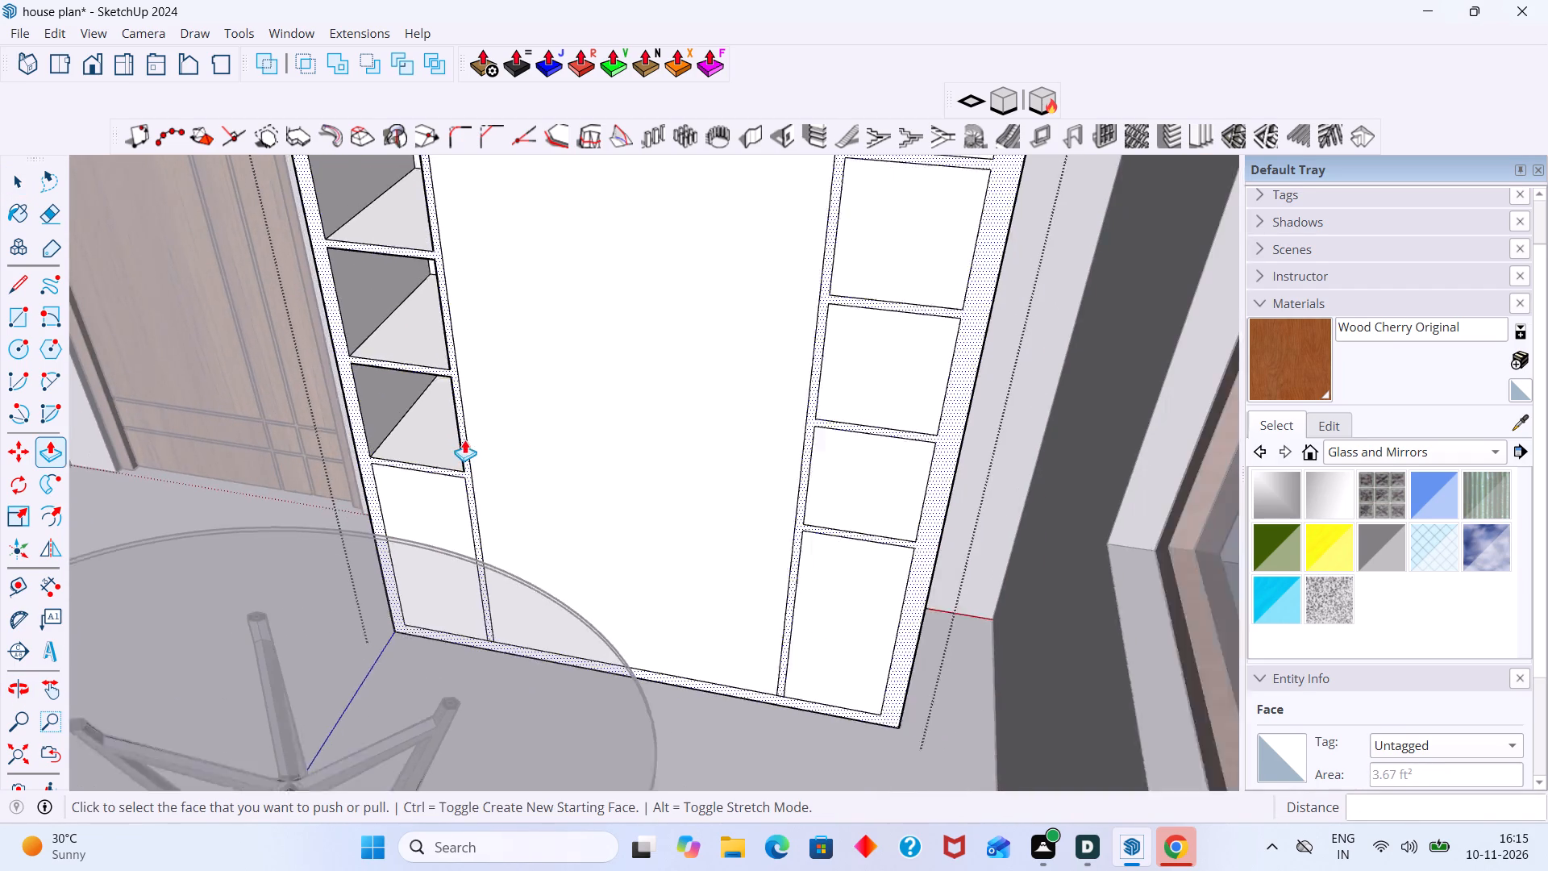
pyautogui.scroll(-2, 464, 440)
pyautogui.moveTo(572, 391); pyautogui.dragTo(473, 473, button='middle')
pyautogui.doubleClick(680, 237)
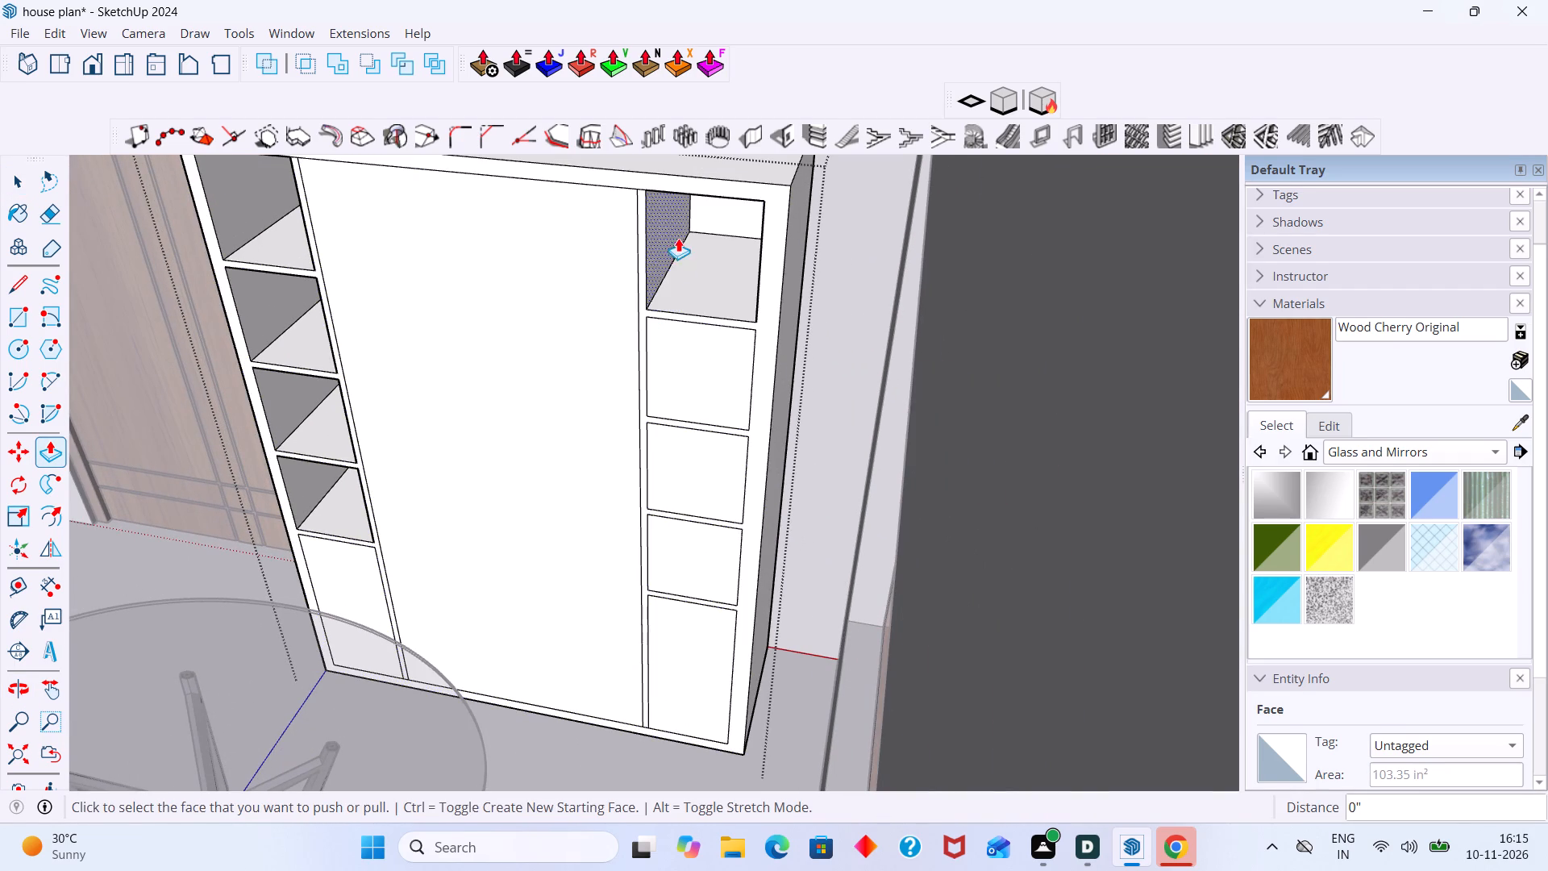
pyautogui.doubleClick(693, 358)
pyautogui.doubleClick(689, 452)
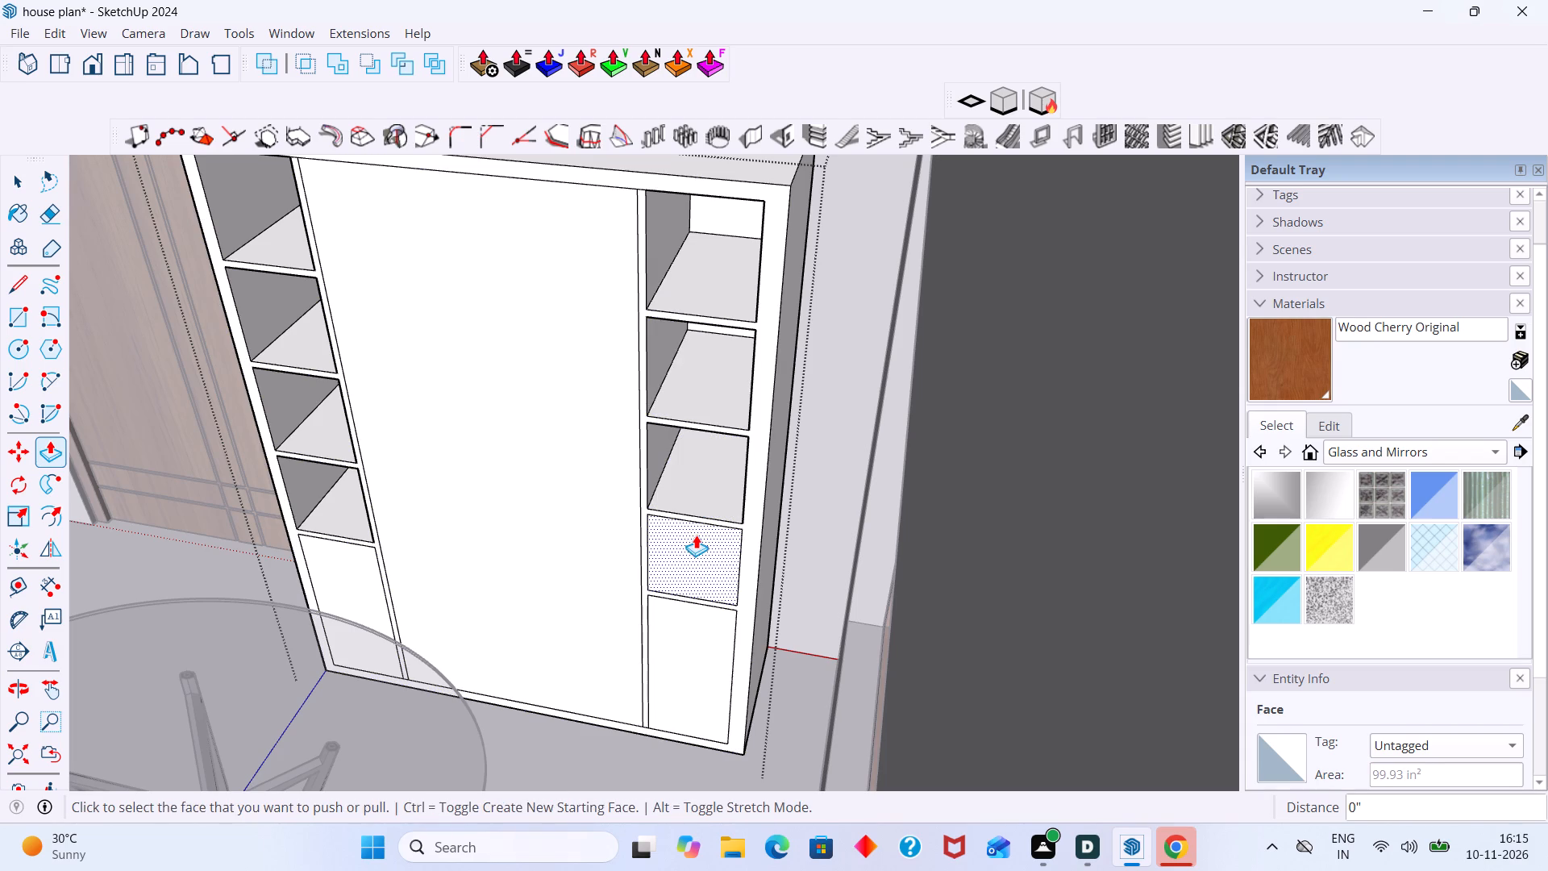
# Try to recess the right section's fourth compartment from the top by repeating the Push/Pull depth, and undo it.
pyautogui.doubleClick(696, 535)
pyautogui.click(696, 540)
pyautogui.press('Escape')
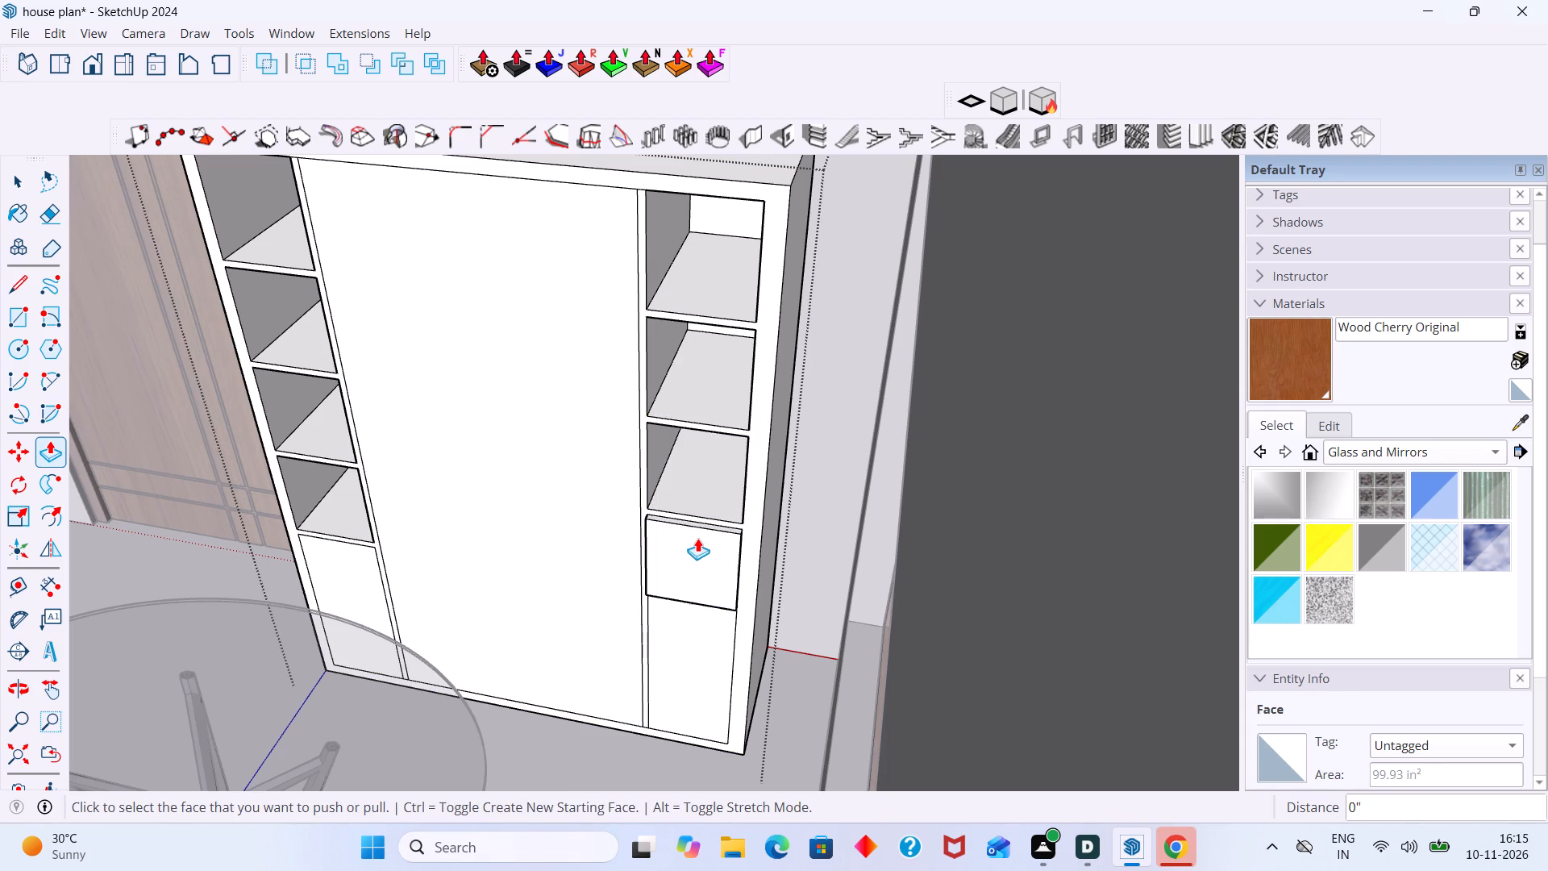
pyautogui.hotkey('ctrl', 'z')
# Push the right section's fourth compartment from the top inward about 1' 5 5/16" to the guide line on the wardrobe's top.
pyautogui.press('space')
pyautogui.click(694, 549)
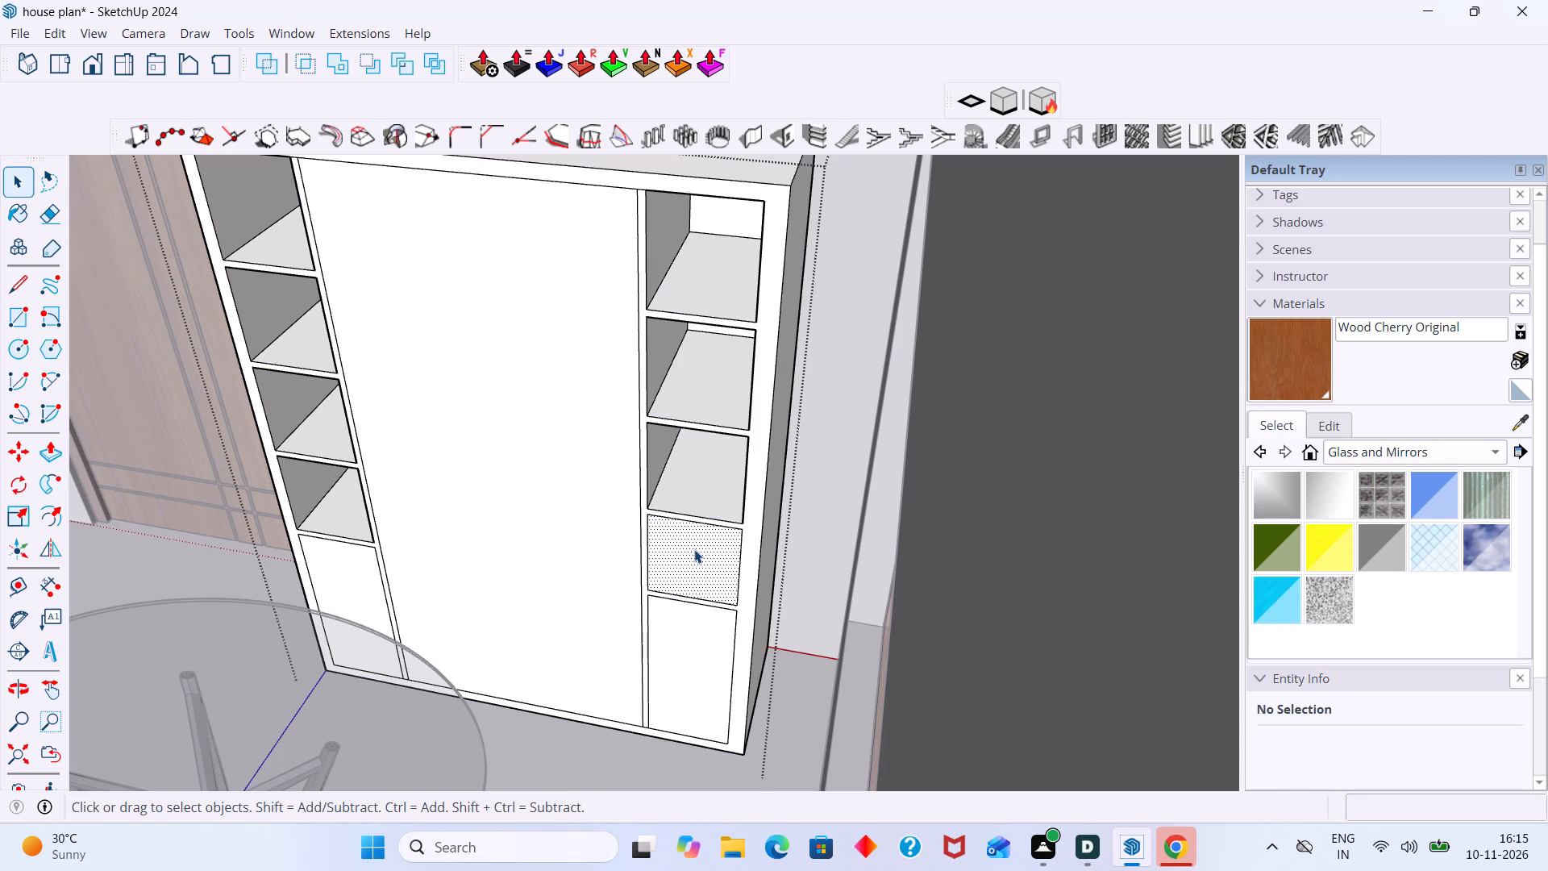
pyautogui.press('p')
pyautogui.click(693, 551)
pyautogui.moveTo(674, 449); pyautogui.dragTo(607, 594, button='middle')
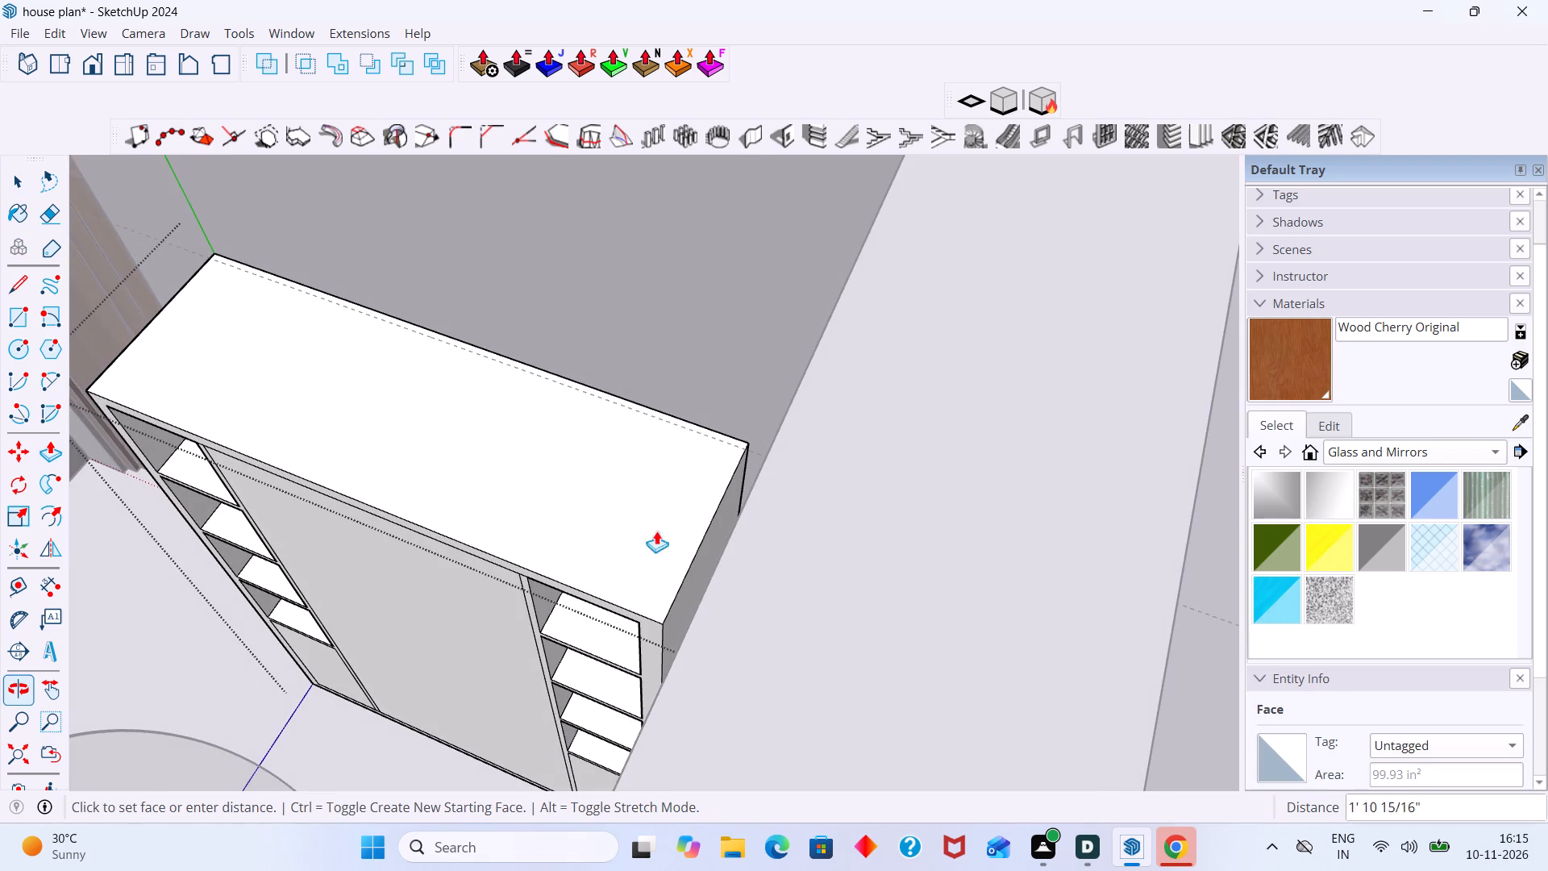
pyautogui.scroll(5, 731, 445)
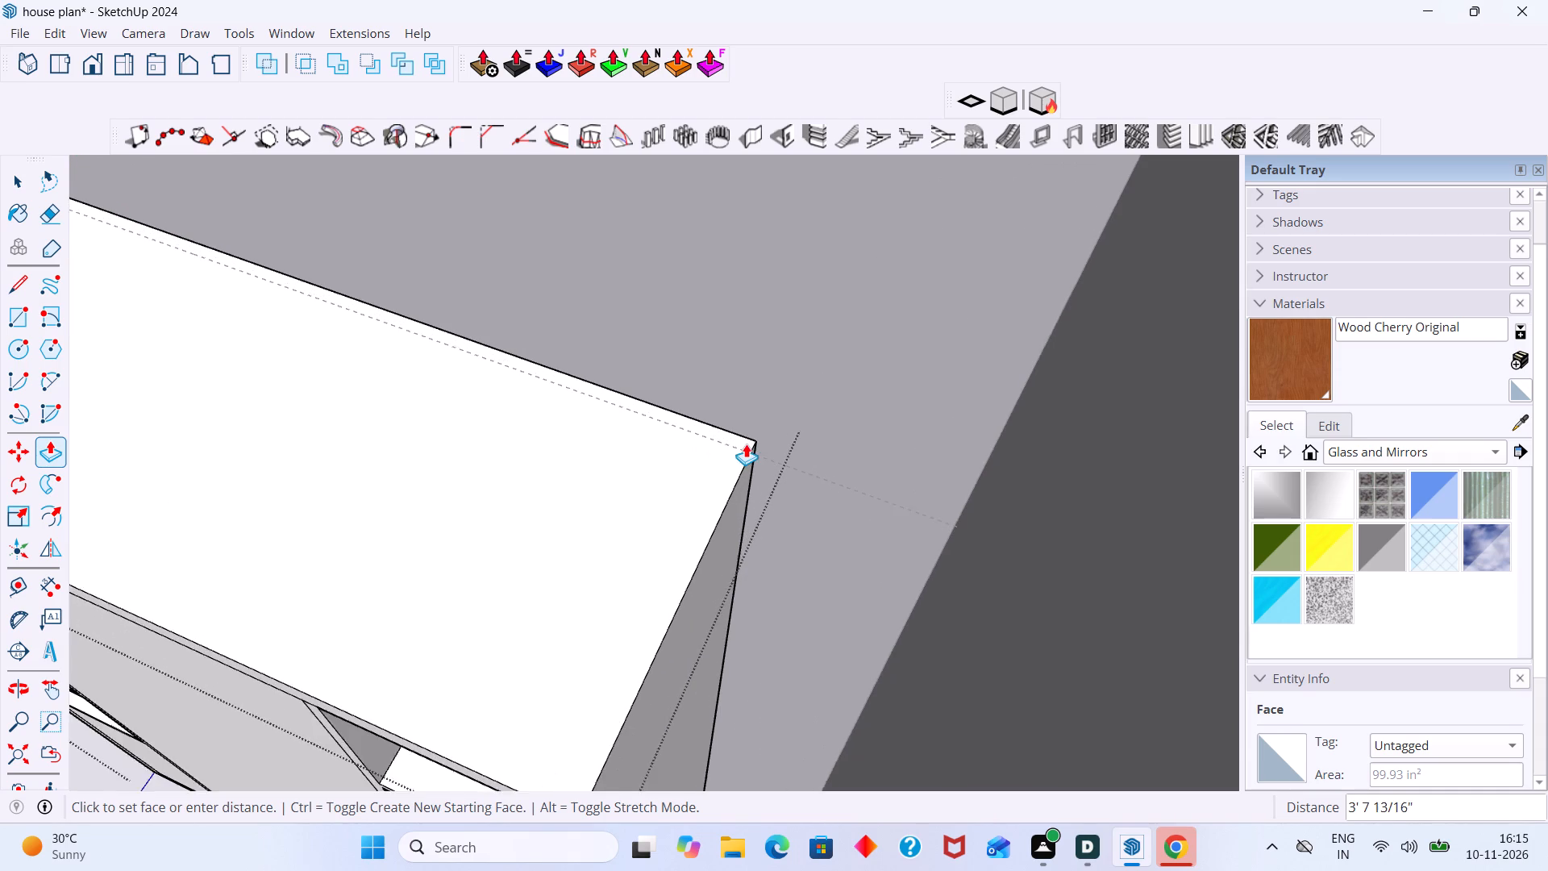
pyautogui.scroll(10, 746, 444)
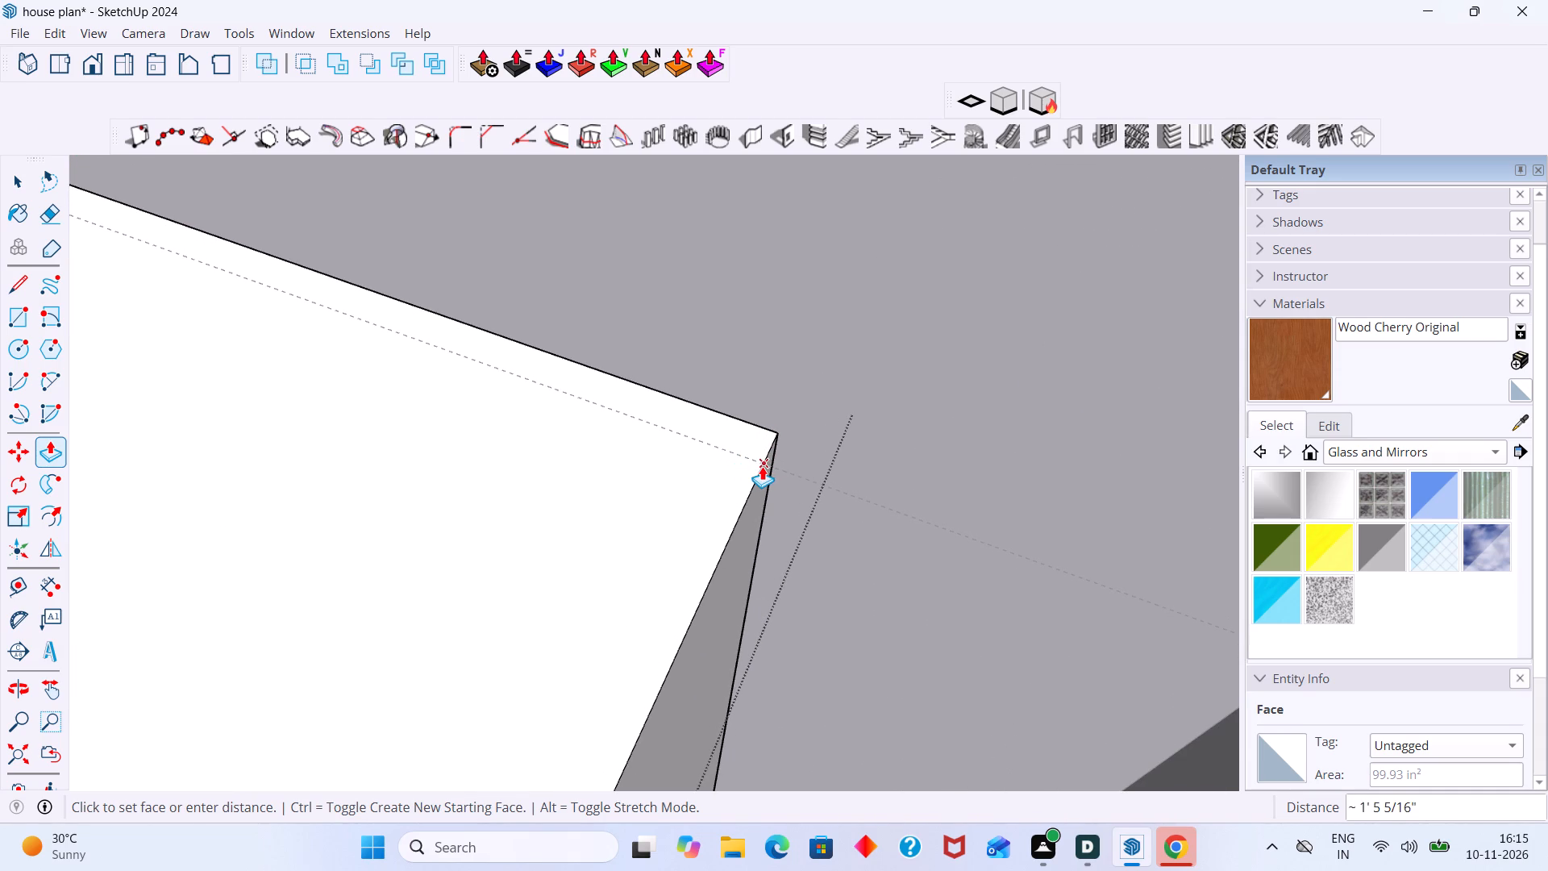
pyautogui.click(762, 466)
pyautogui.press('space')
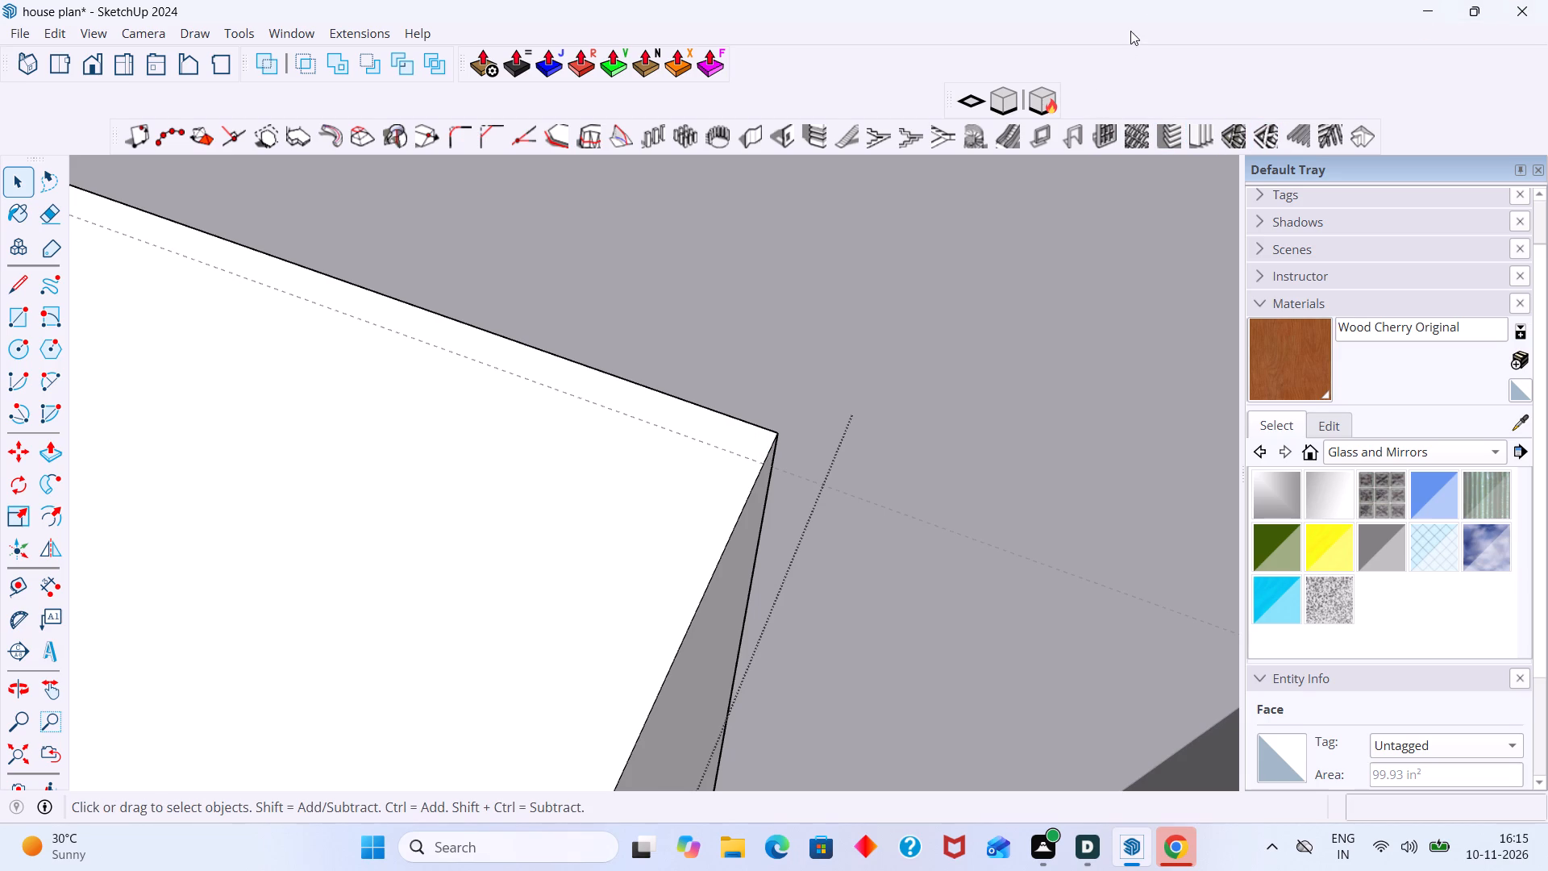
# Close the wardrobe group and erase the dashed guide line running along the wall at the wardrobe's top edge.
pyautogui.scroll(-8, 1130, 31)
pyautogui.scroll(-2, 848, 303)
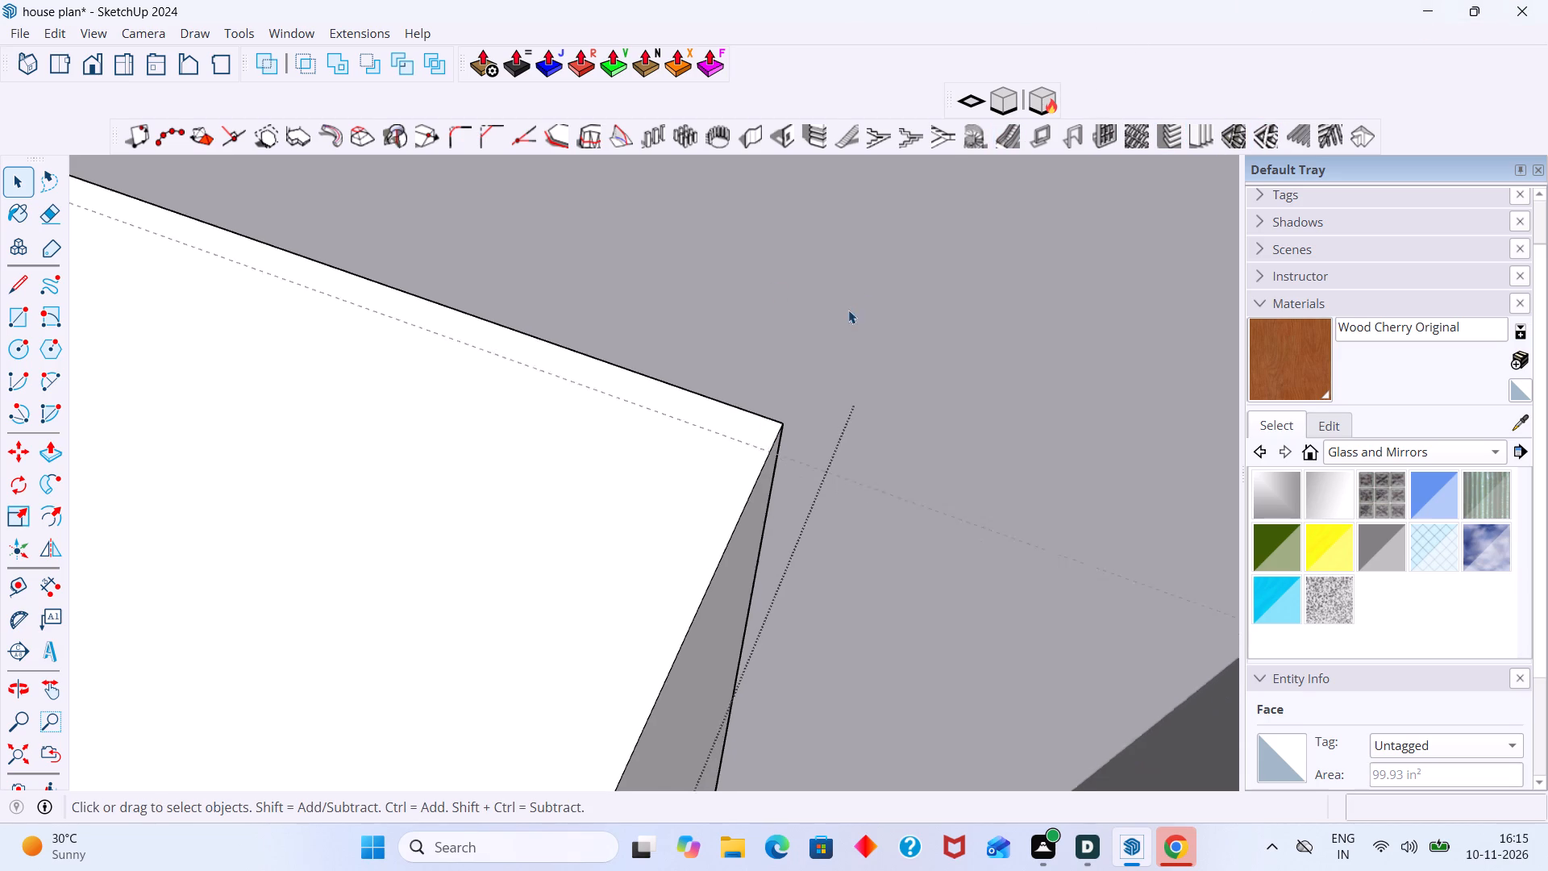
pyautogui.scroll(-20, 848, 310)
pyautogui.scroll(-18, 848, 310)
pyautogui.moveTo(923, 394); pyautogui.dragTo(939, 386, button='middle')
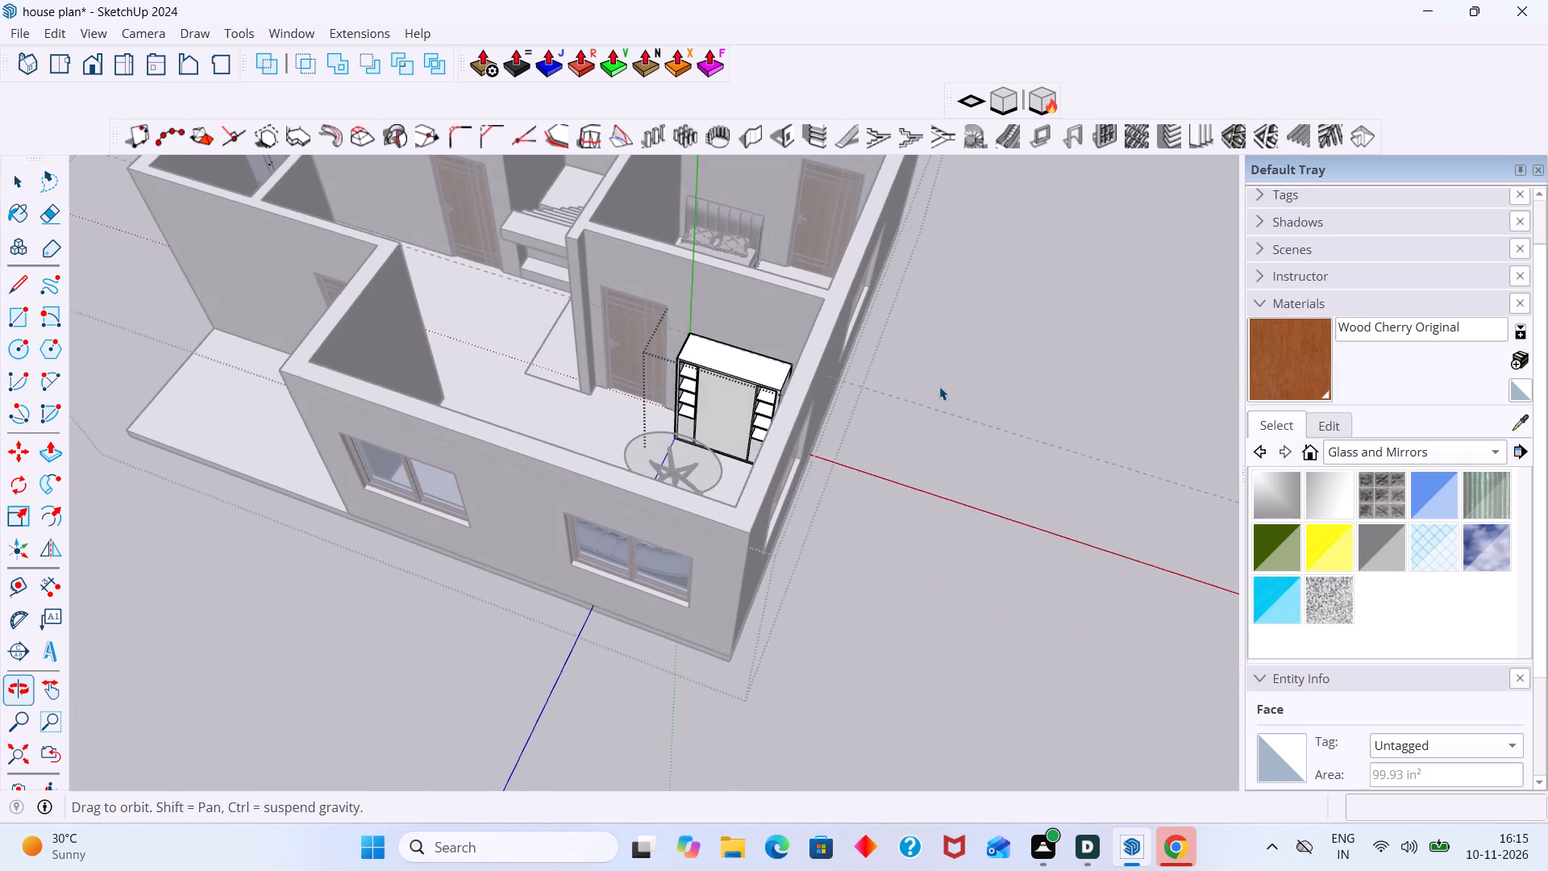
pyautogui.moveTo(939, 386); pyautogui.dragTo(938, 387, button='middle')
pyautogui.click(969, 358)
pyautogui.scroll(3, 932, 382)
pyautogui.moveTo(930, 387); pyautogui.dragTo(1105, 360, button='middle')
pyautogui.scroll(2, 1028, 383)
pyautogui.click(1024, 382)
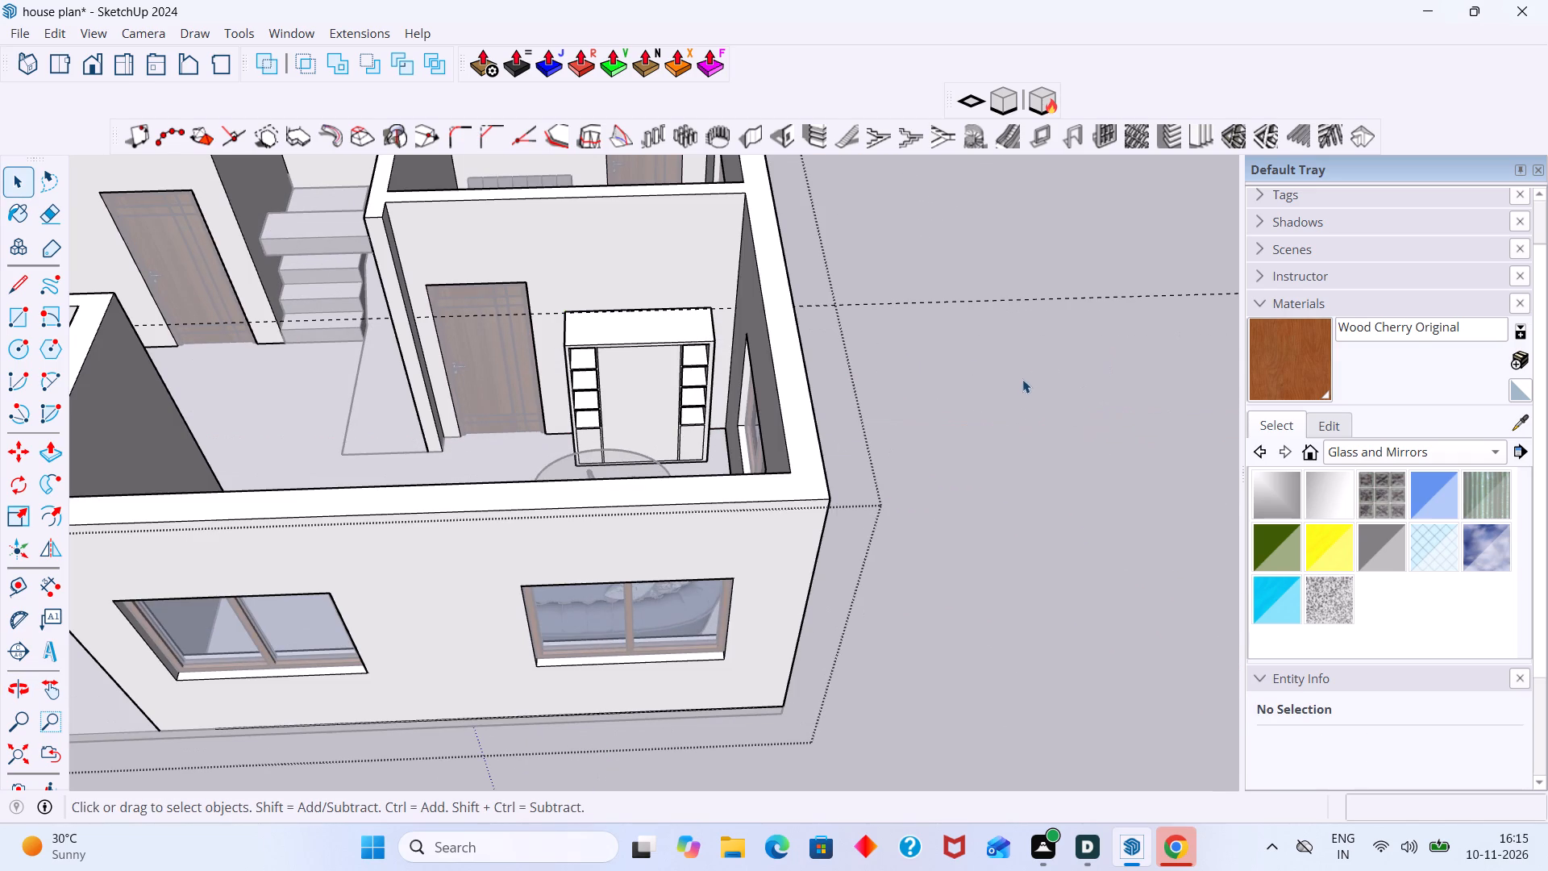
pyautogui.press('e')
pyautogui.moveTo(1037, 356); pyautogui.dragTo(1027, 269)
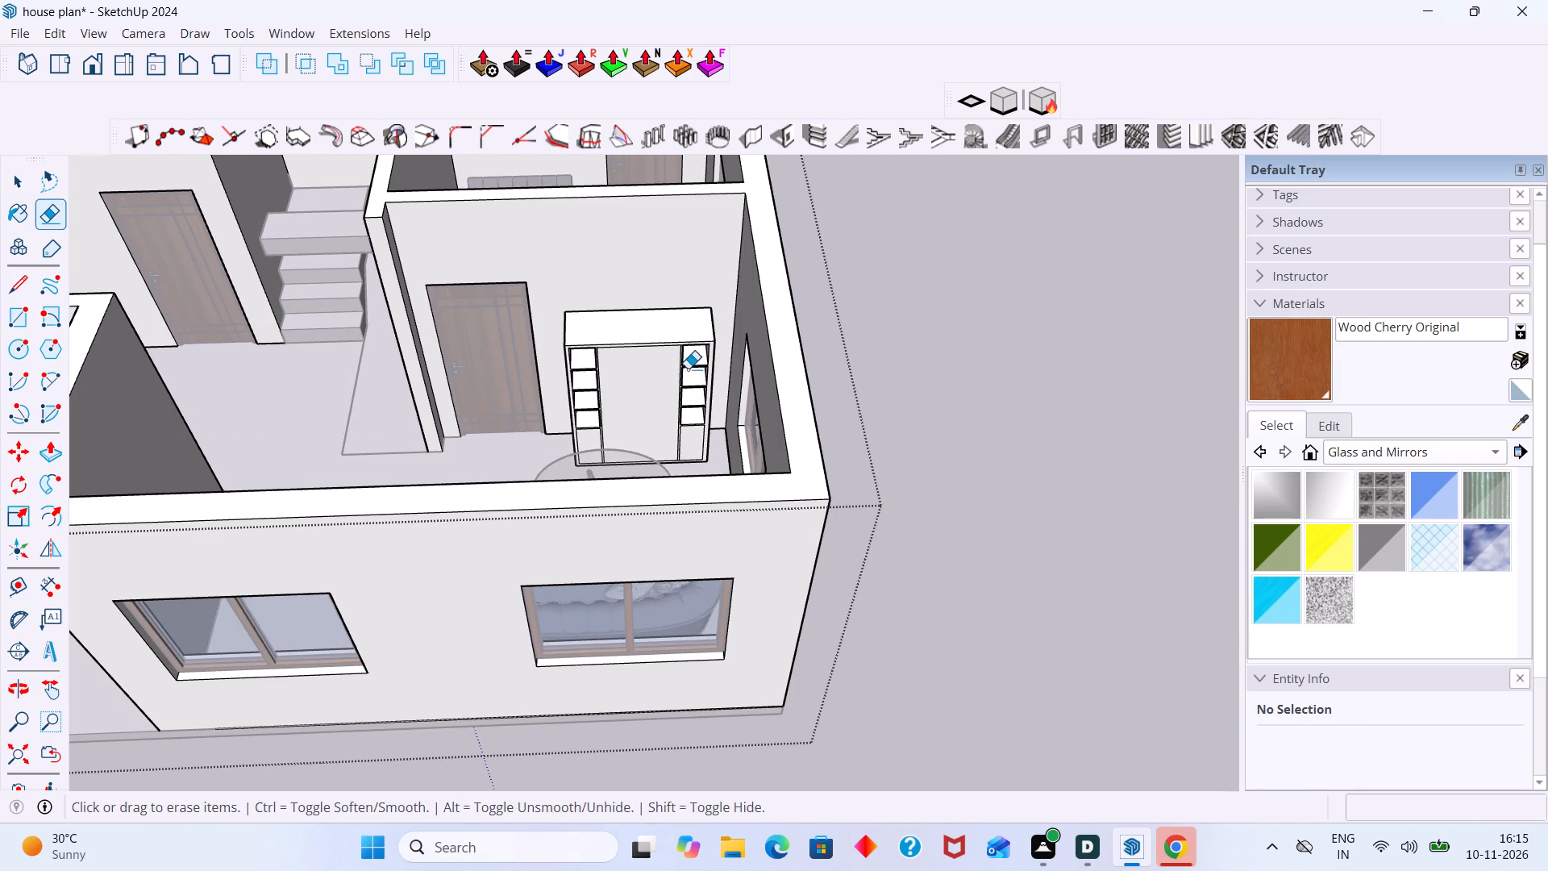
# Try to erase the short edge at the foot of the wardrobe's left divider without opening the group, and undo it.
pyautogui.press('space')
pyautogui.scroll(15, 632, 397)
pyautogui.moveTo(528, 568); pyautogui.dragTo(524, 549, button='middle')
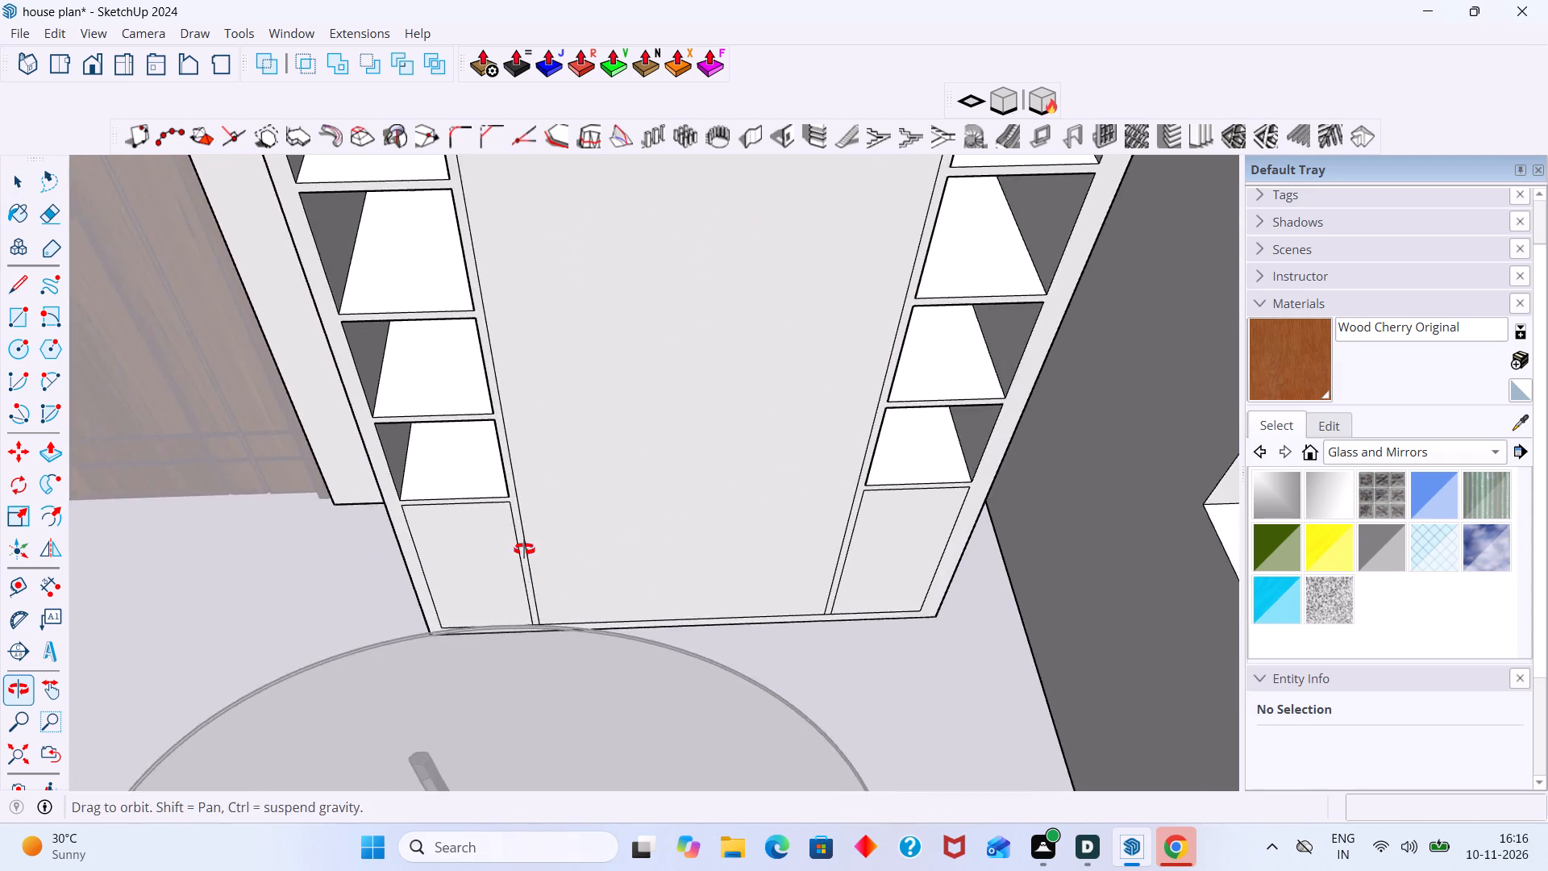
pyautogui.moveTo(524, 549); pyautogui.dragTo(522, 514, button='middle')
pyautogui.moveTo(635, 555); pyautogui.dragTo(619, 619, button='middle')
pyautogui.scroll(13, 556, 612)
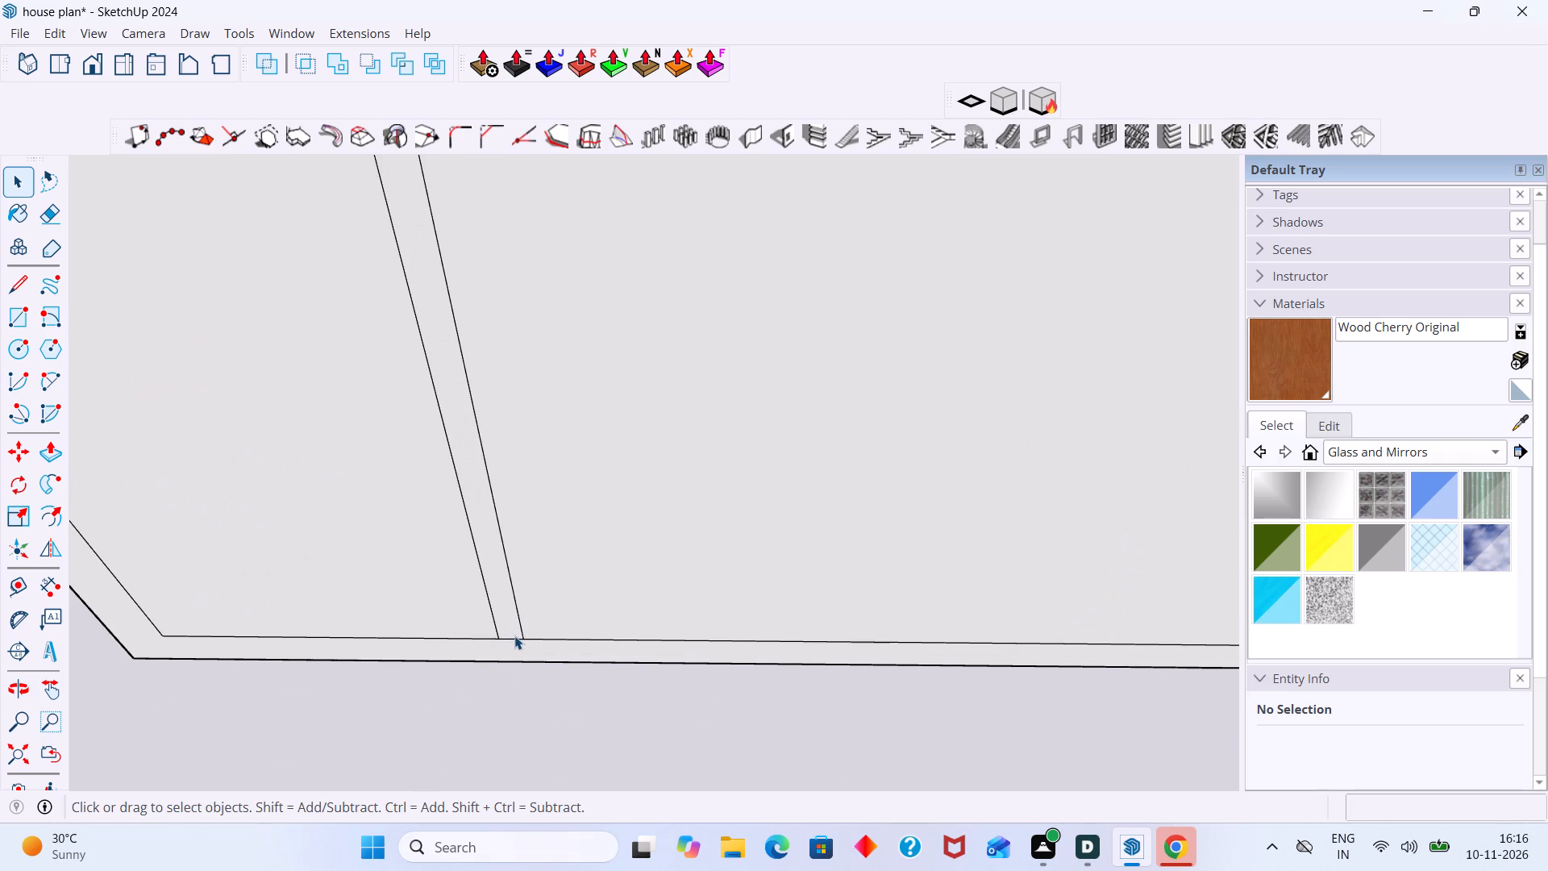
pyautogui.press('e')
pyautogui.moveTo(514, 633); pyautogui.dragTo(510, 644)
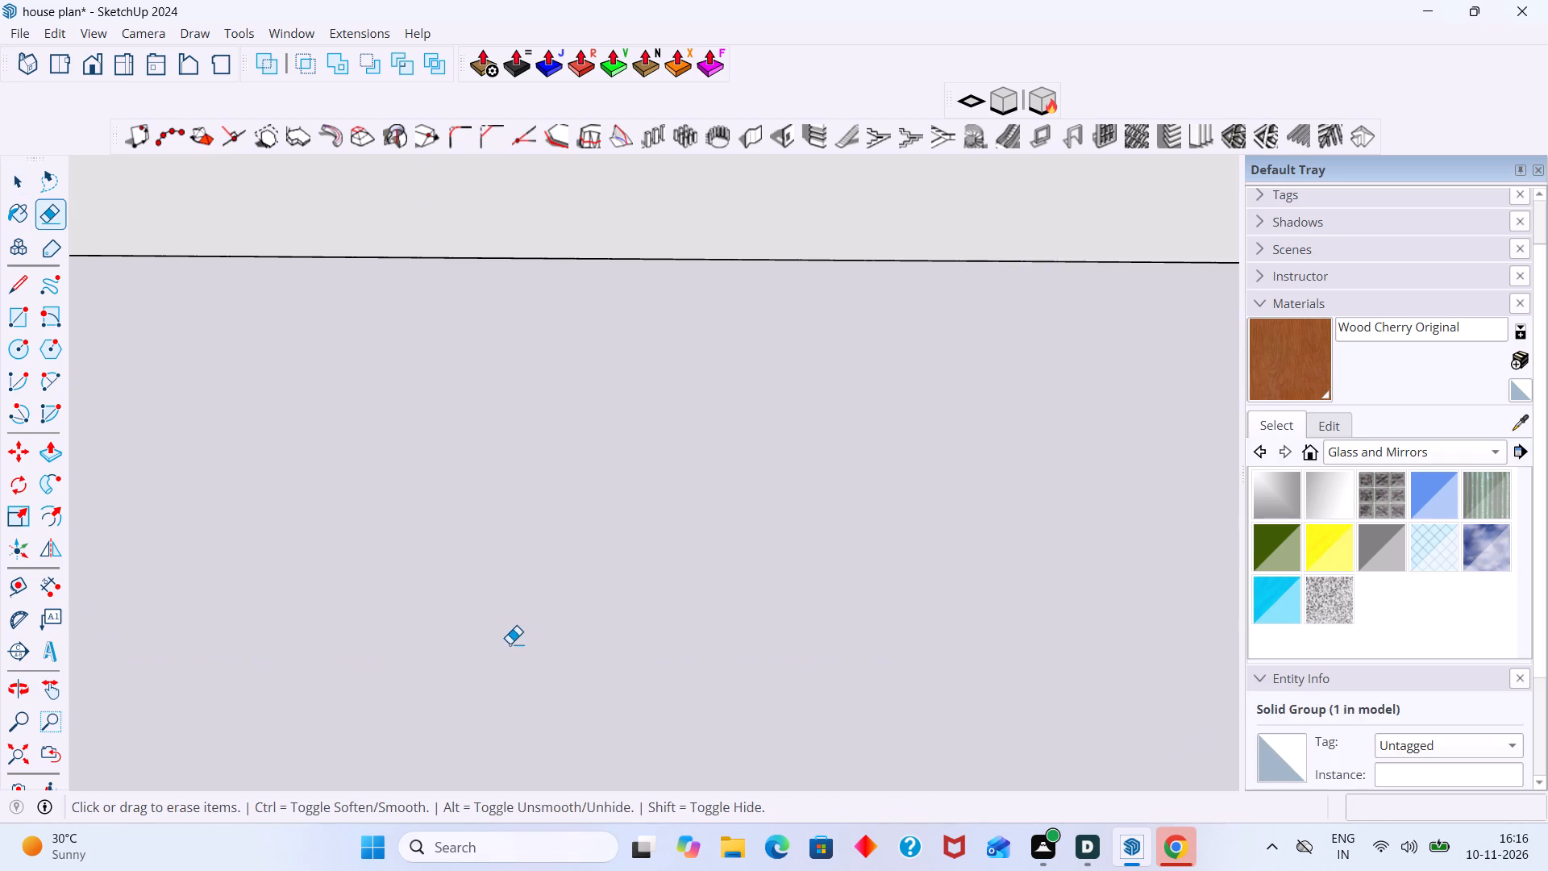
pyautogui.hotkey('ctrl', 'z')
# Open the wardrobe group and erase the short edges at the foot of the left and right dividers beside the center front.
pyautogui.press('space')
pyautogui.doubleClick(569, 604)
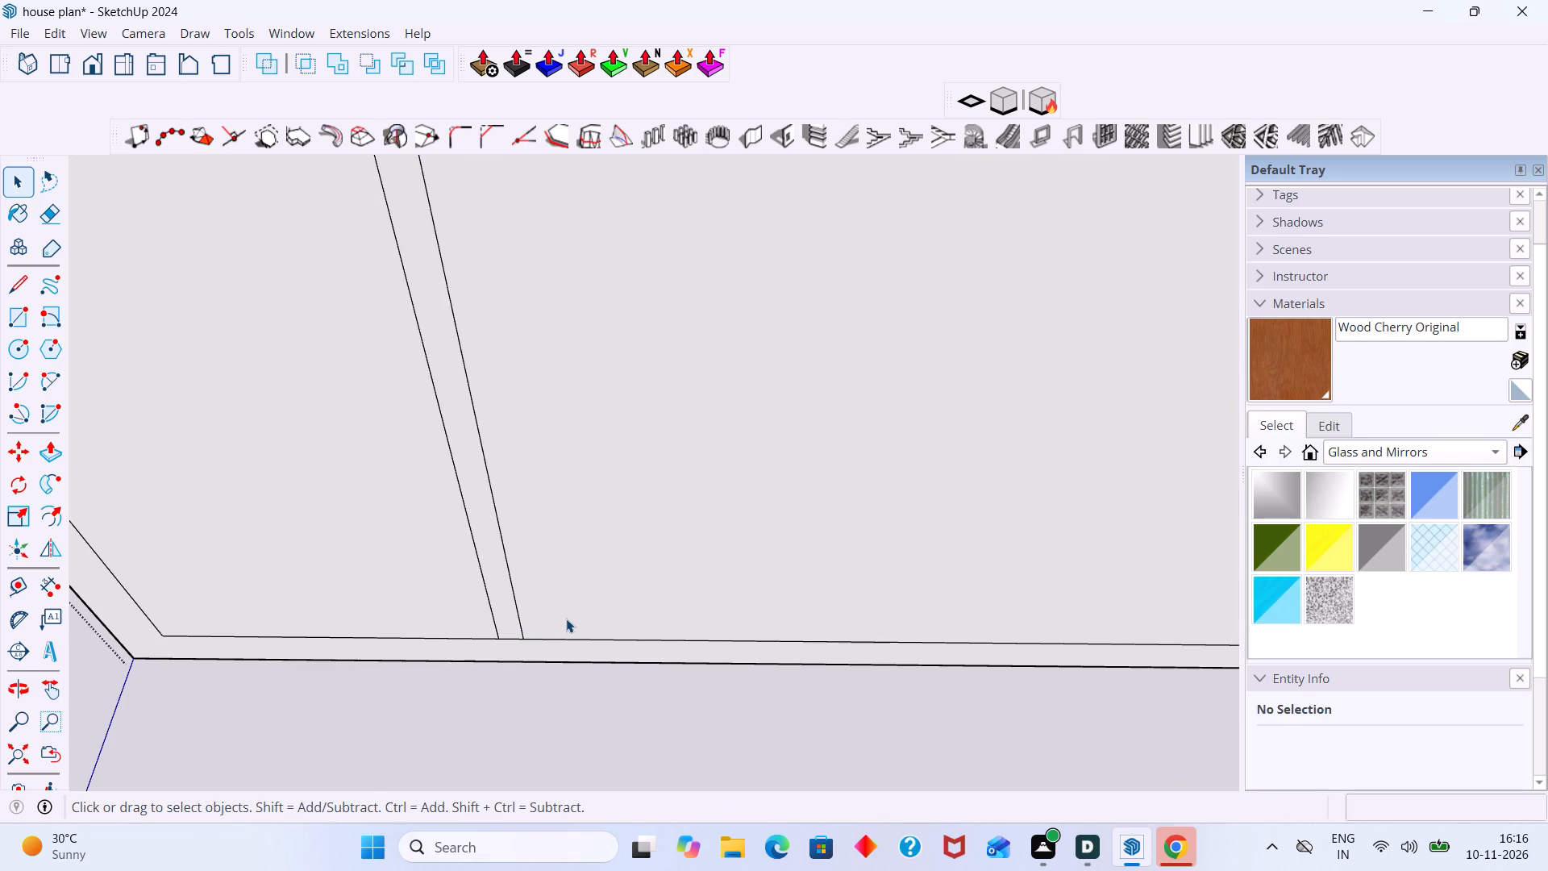
pyautogui.click(566, 619)
pyautogui.click(515, 640)
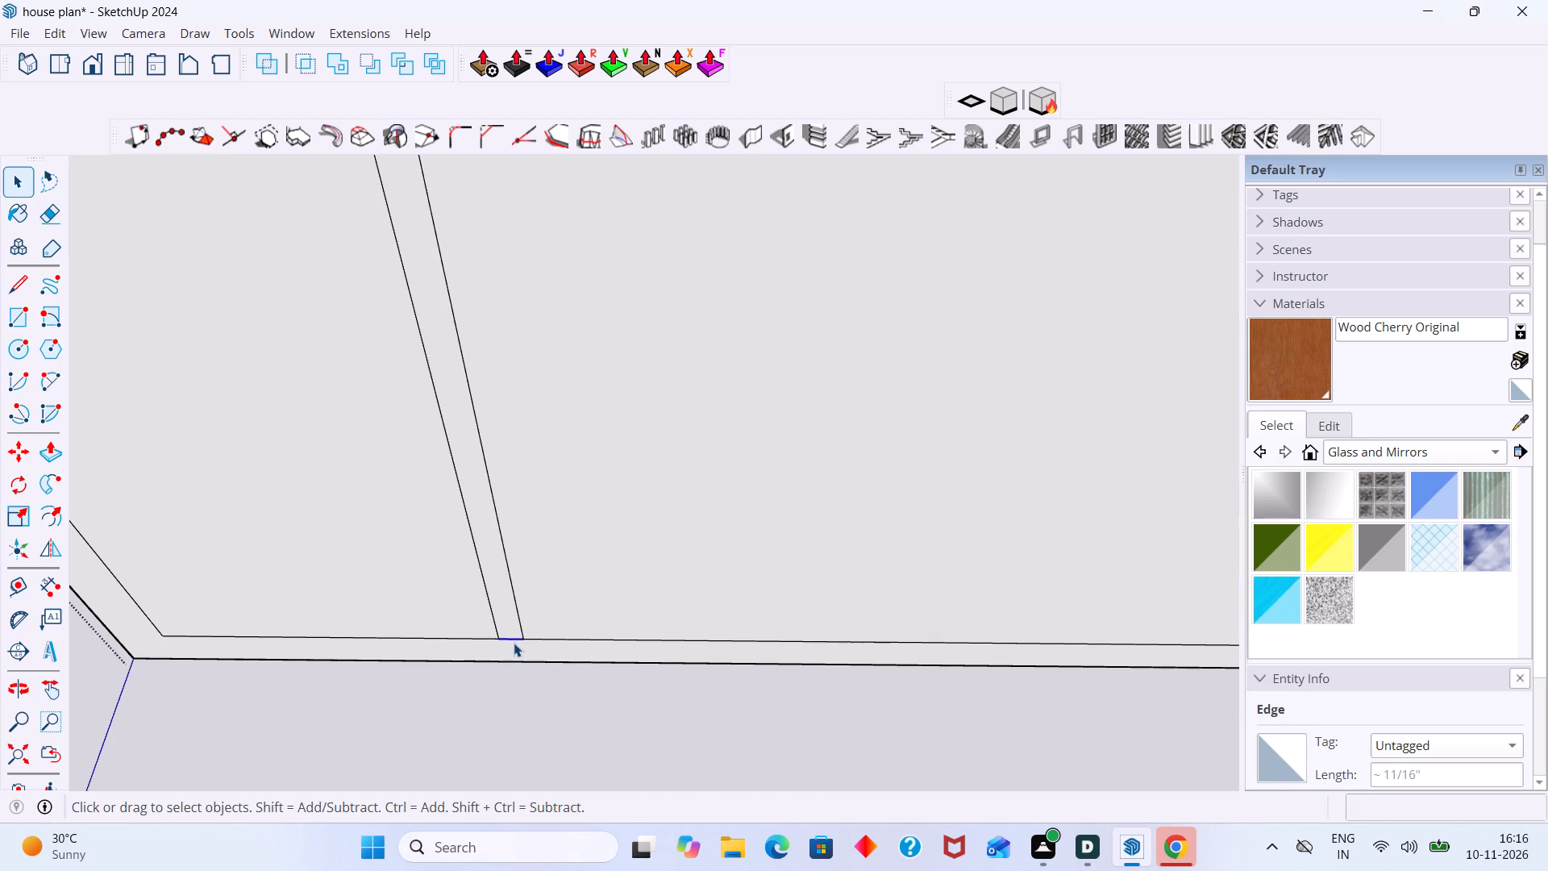
pyautogui.press('e')
pyautogui.moveTo(506, 627); pyautogui.dragTo(514, 645)
pyautogui.scroll(-2, 436, 634)
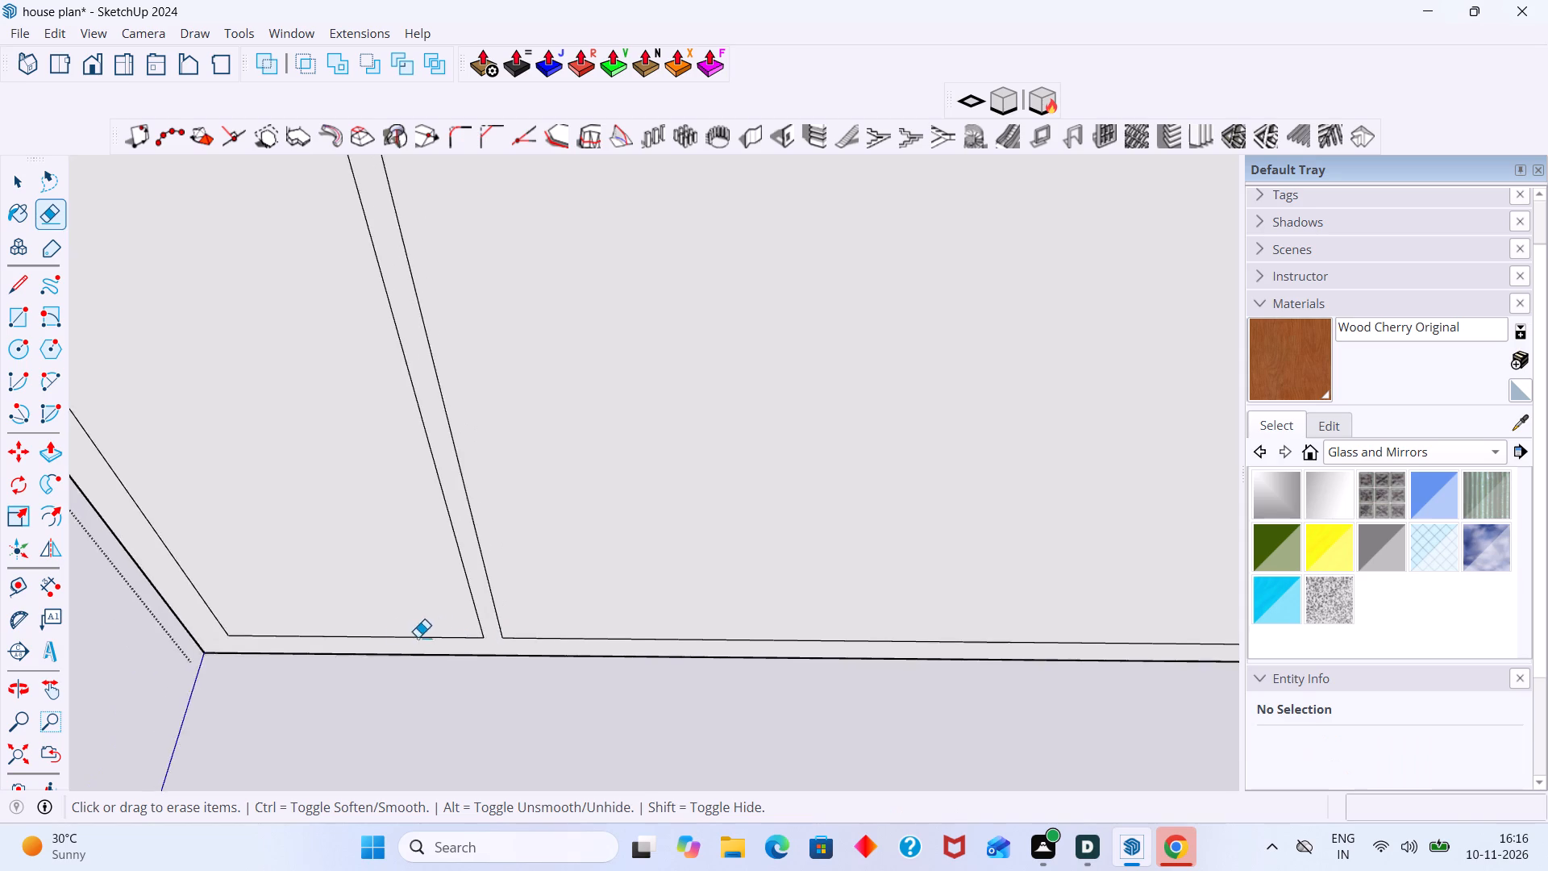
pyautogui.scroll(-8, 418, 637)
pyautogui.scroll(14, 959, 631)
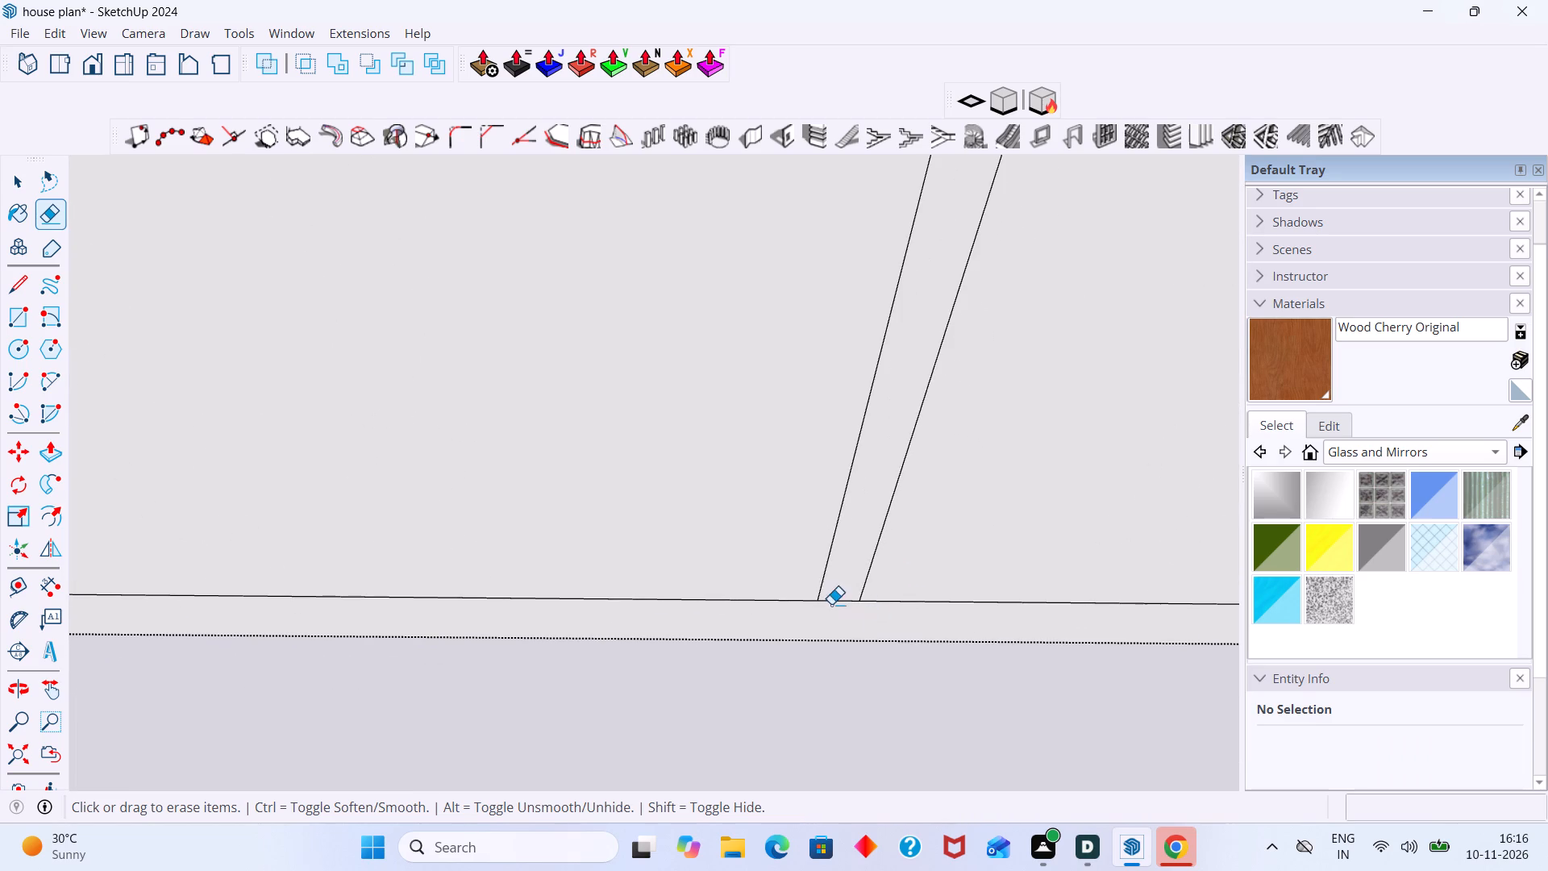
pyautogui.moveTo(842, 593); pyautogui.dragTo(843, 614)
# Erase the short edges at the top of the right and left dividers, and close the wardrobe group.
pyautogui.scroll(-10, 841, 615)
pyautogui.keyDown('shift'); pyautogui.moveTo(851, 611); pyautogui.dragTo(659, 603, button='middle'); pyautogui.keyUp('shift')
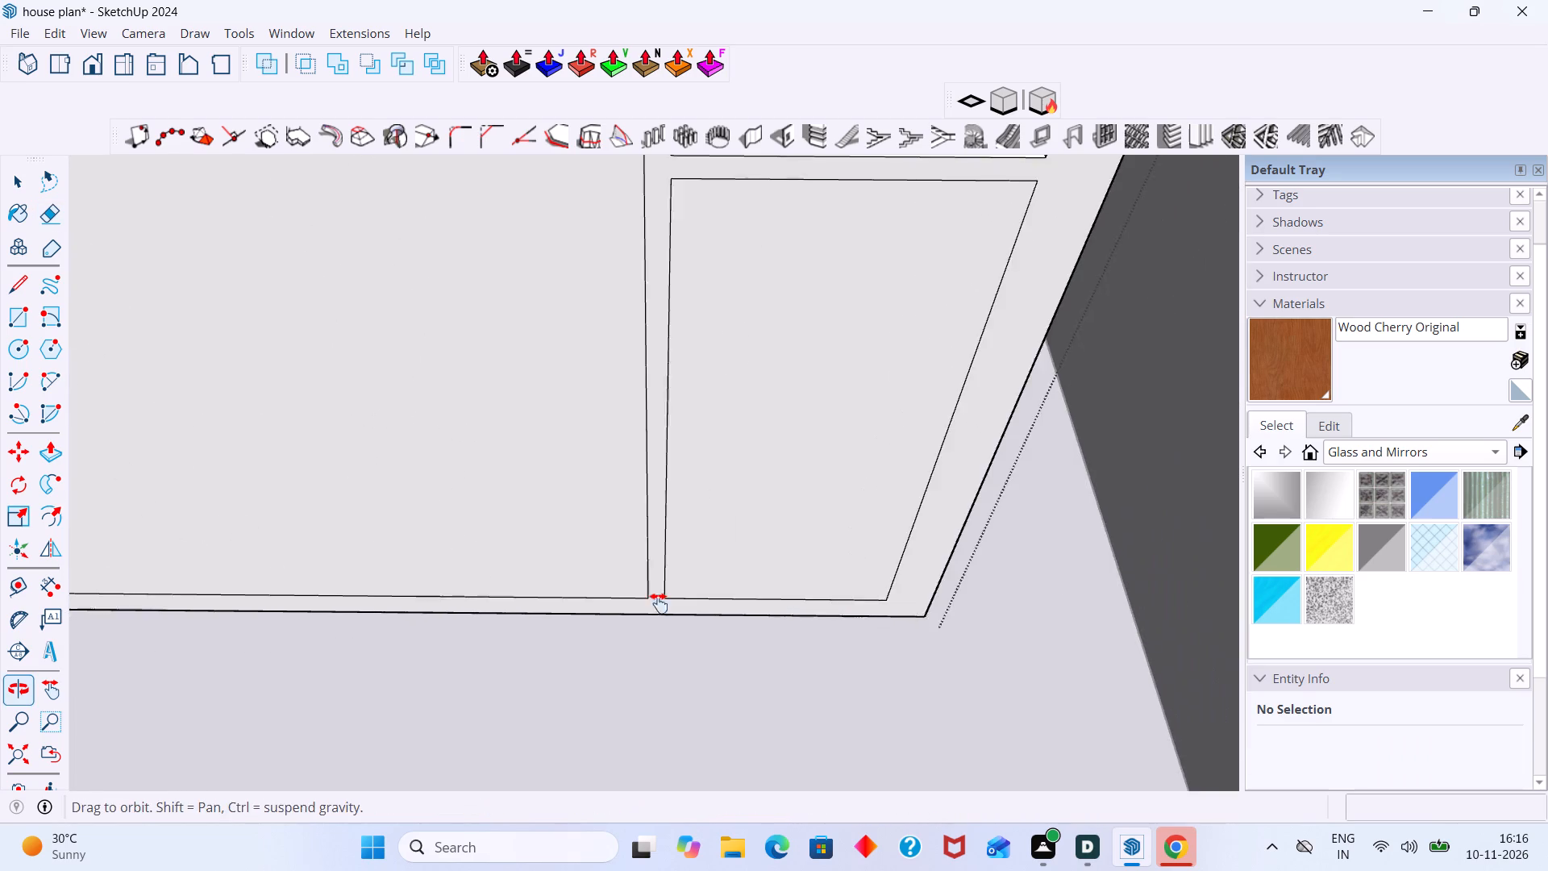
pyautogui.keyDown('shift'); pyautogui.moveTo(659, 603); pyautogui.dragTo(656, 605, button='middle'); pyautogui.keyUp('shift')
pyautogui.scroll(-10, 813, 571)
pyautogui.scroll(-6, 880, 438)
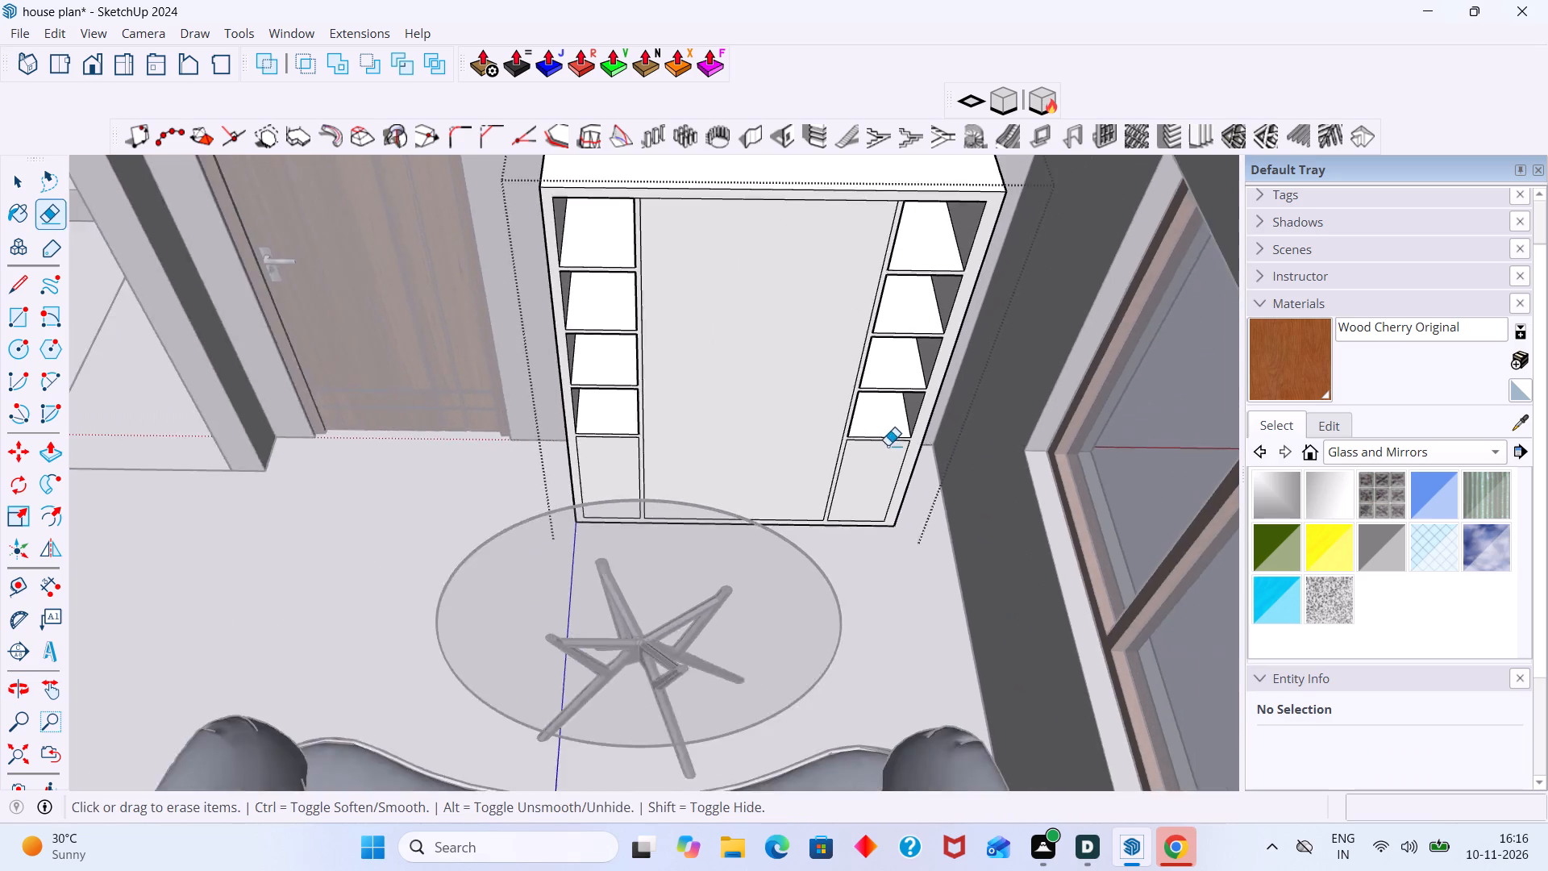
pyautogui.scroll(-4, 888, 445)
pyautogui.moveTo(904, 417); pyautogui.dragTo(913, 369, button='middle')
pyautogui.scroll(4, 916, 296)
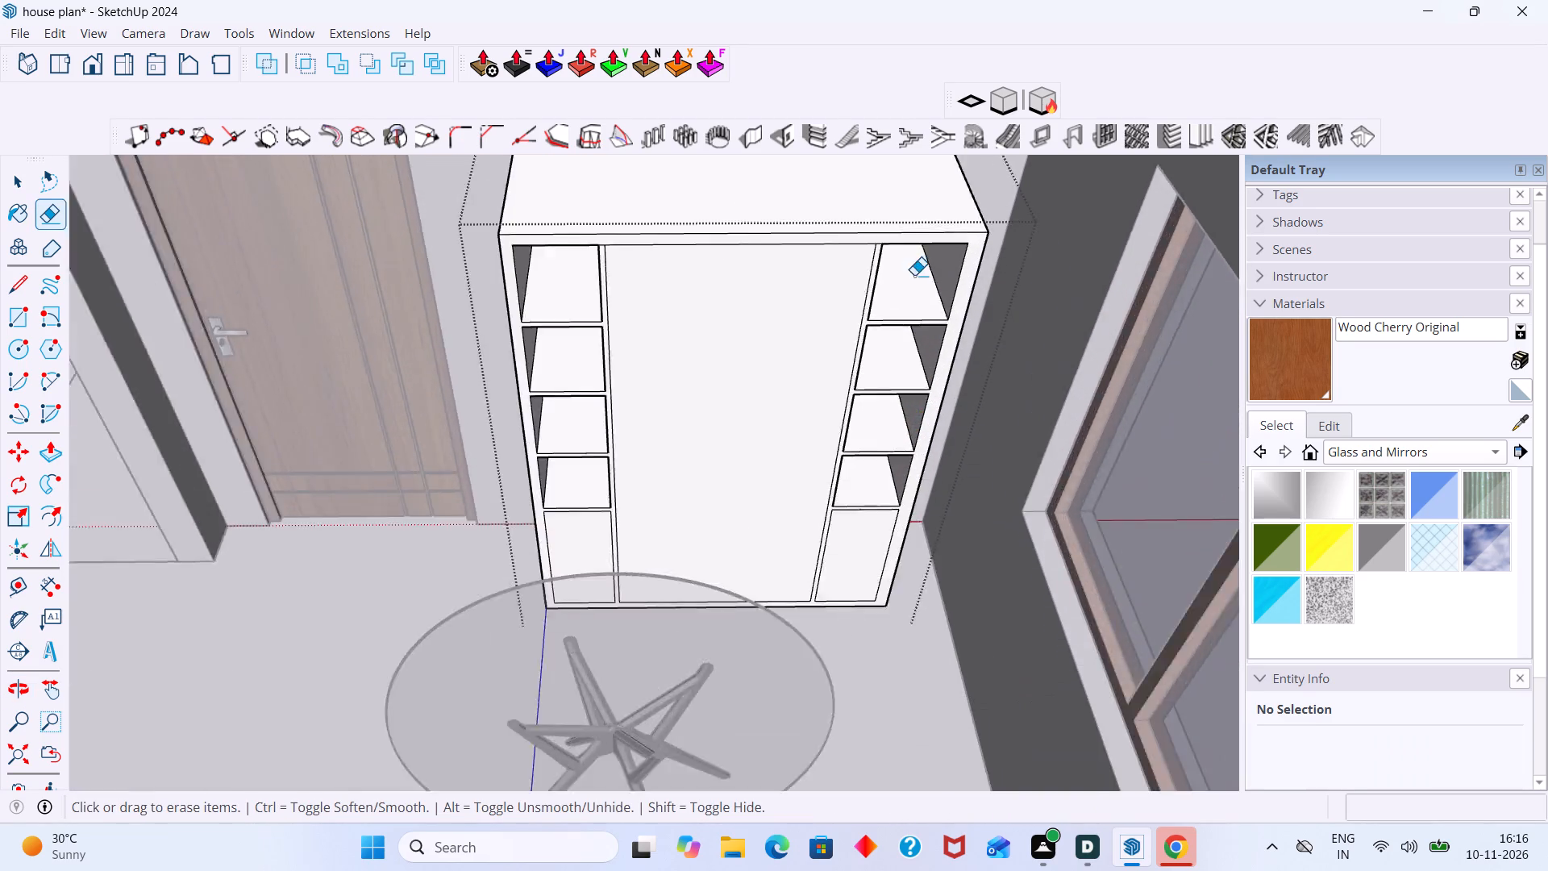
pyautogui.scroll(11, 914, 275)
pyautogui.scroll(3, 843, 210)
pyautogui.moveTo(807, 181); pyautogui.dragTo(801, 194)
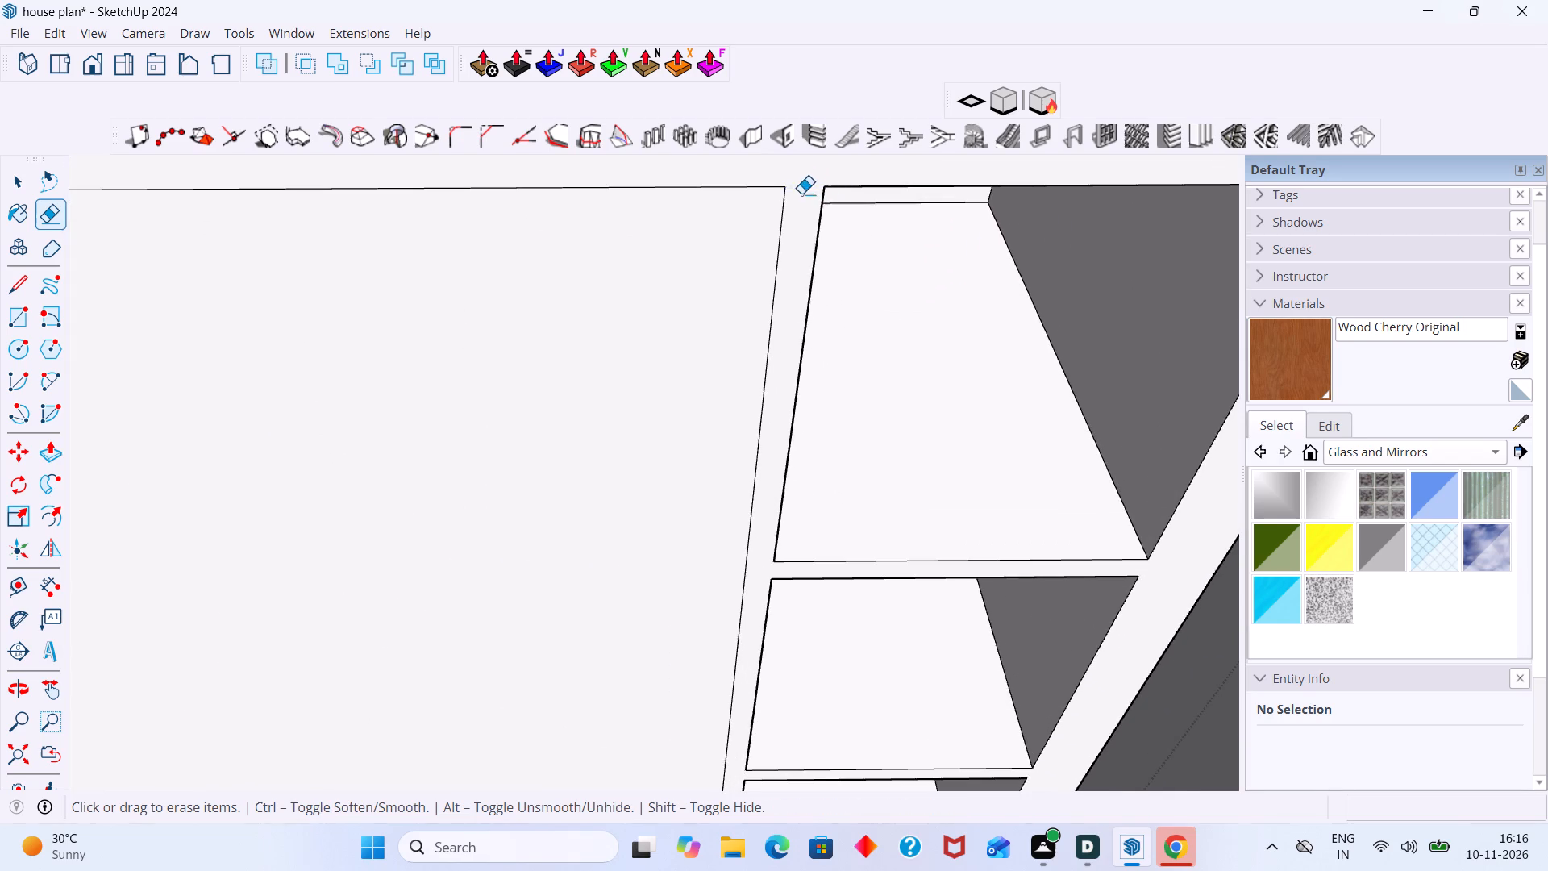
pyautogui.scroll(-7, 801, 217)
pyautogui.keyDown('shift'); pyautogui.moveTo(835, 251); pyautogui.dragTo(1109, 324, button='middle'); pyautogui.keyUp('shift')
pyautogui.scroll(-2, 829, 314)
pyautogui.scroll(9, 439, 361)
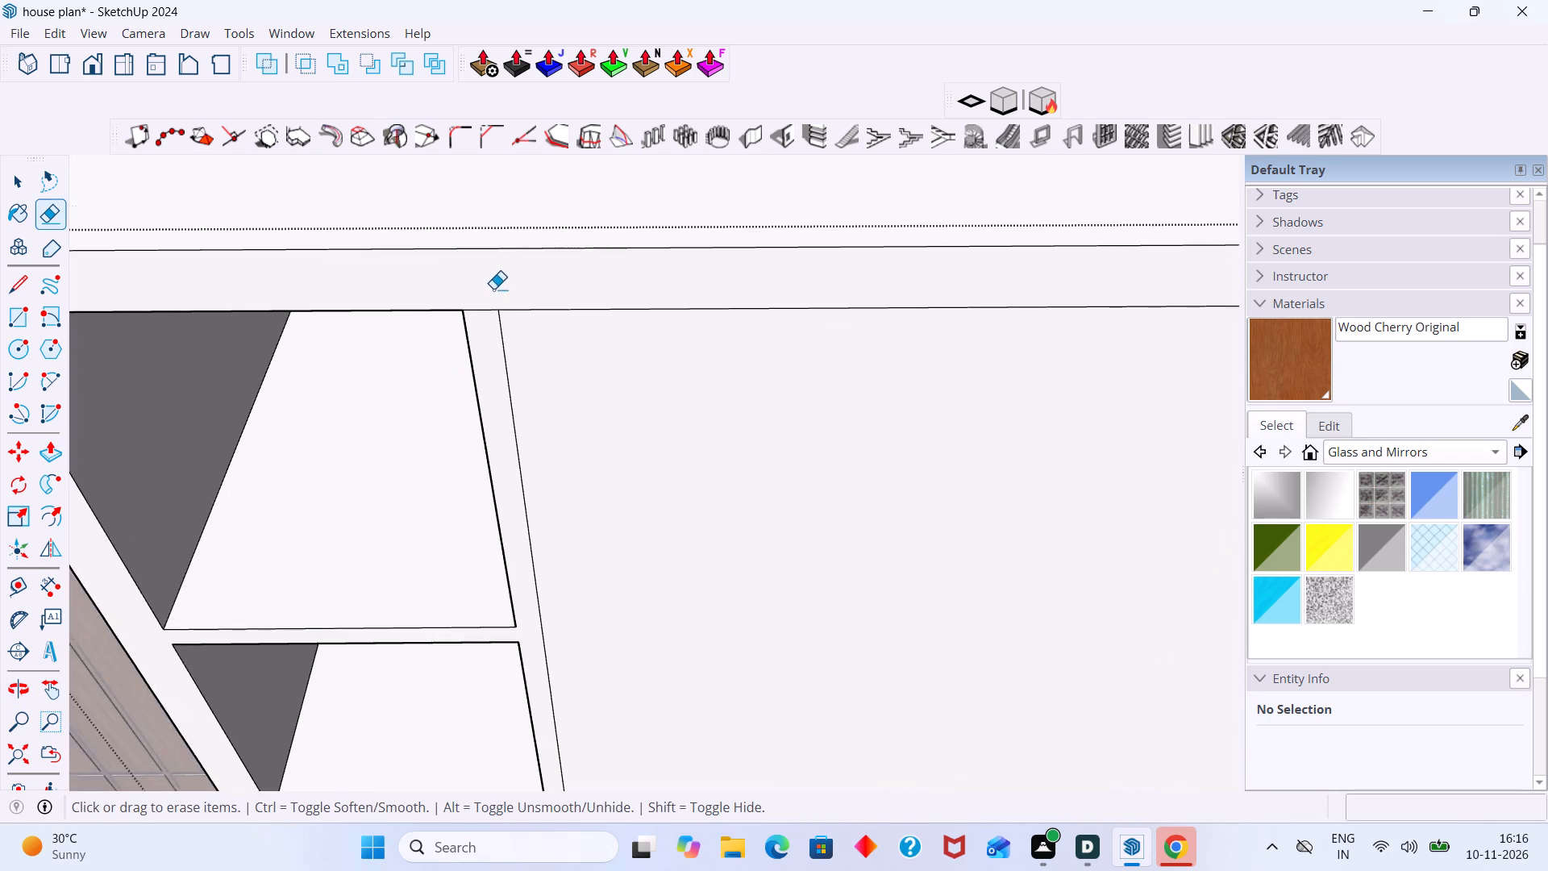
pyautogui.scroll(1, 493, 289)
pyautogui.moveTo(468, 301); pyautogui.dragTo(479, 342)
pyautogui.scroll(-9, 472, 335)
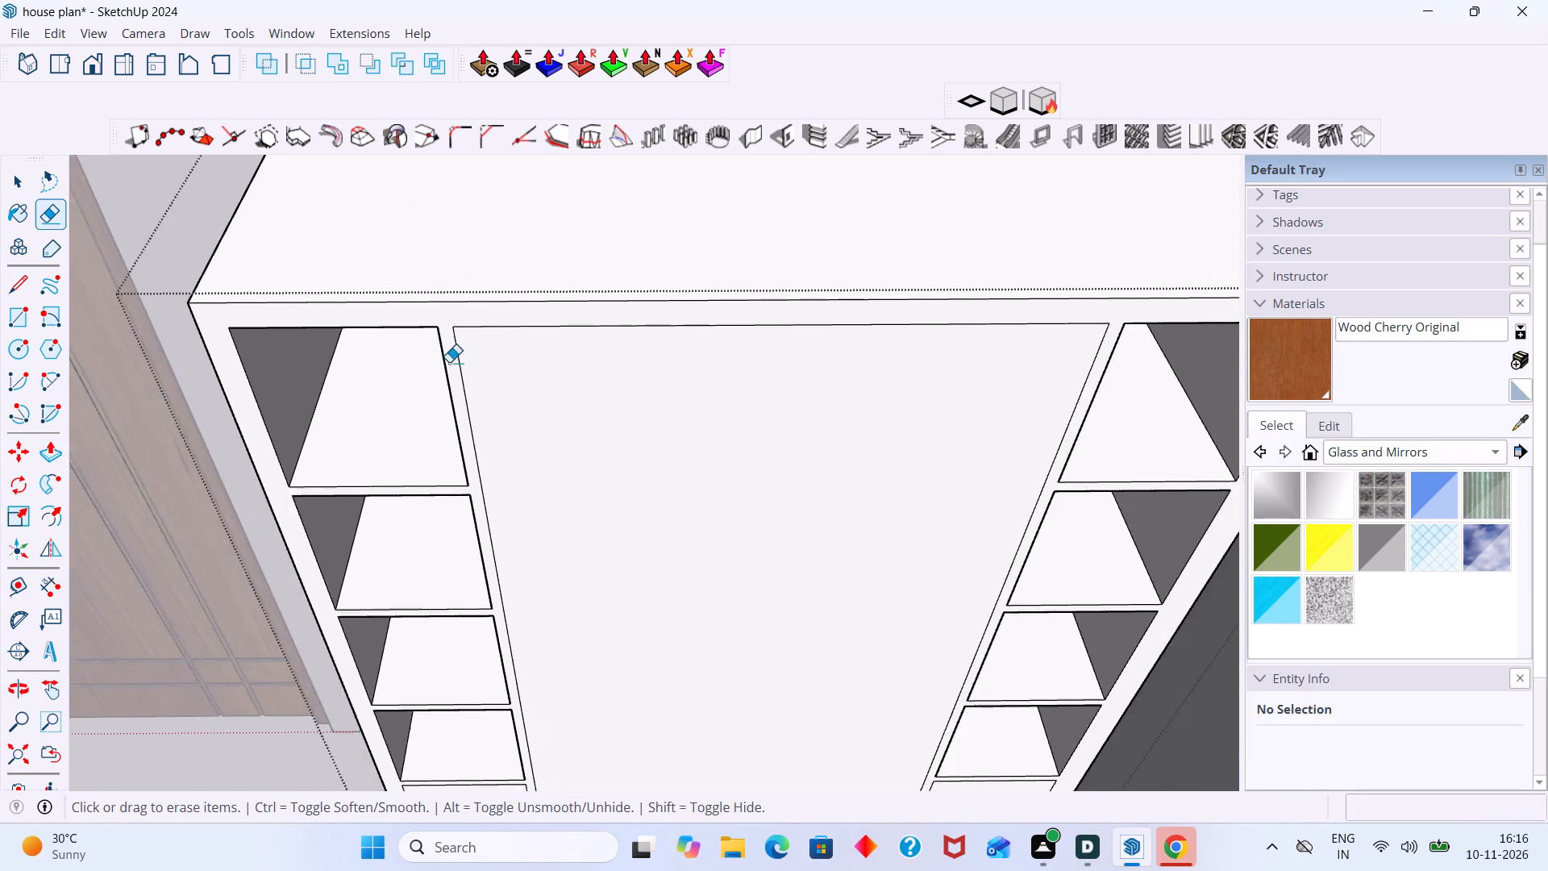
pyautogui.moveTo(476, 349); pyautogui.dragTo(587, 290, button='middle')
pyautogui.scroll(-11, 580, 348)
pyautogui.press('space')
pyautogui.scroll(-3, 649, 387)
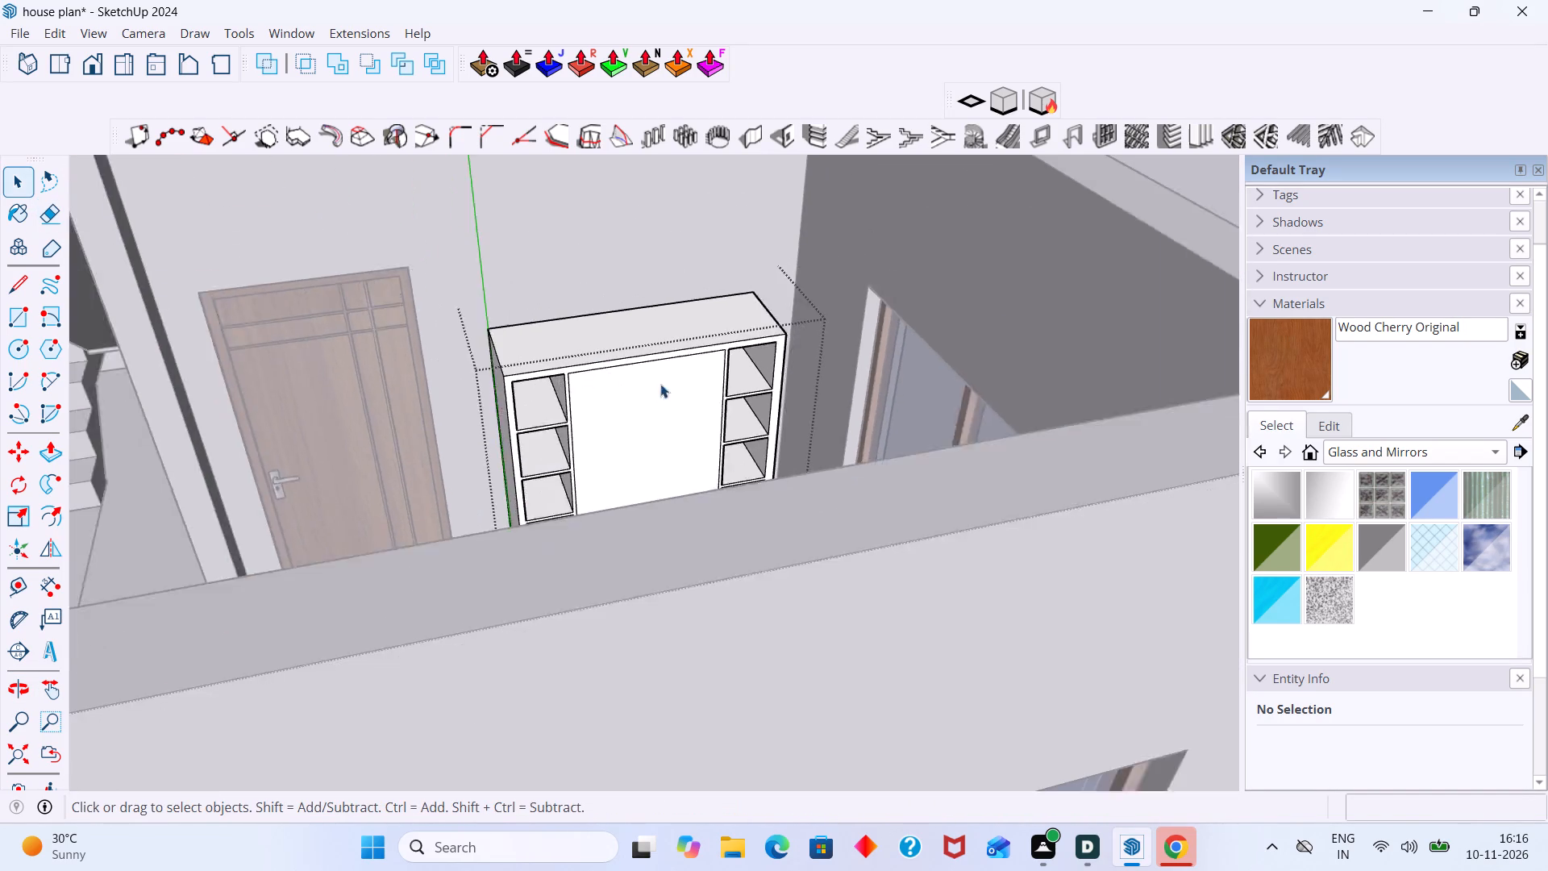
pyautogui.scroll(-5, 660, 384)
pyautogui.click(1125, 257)
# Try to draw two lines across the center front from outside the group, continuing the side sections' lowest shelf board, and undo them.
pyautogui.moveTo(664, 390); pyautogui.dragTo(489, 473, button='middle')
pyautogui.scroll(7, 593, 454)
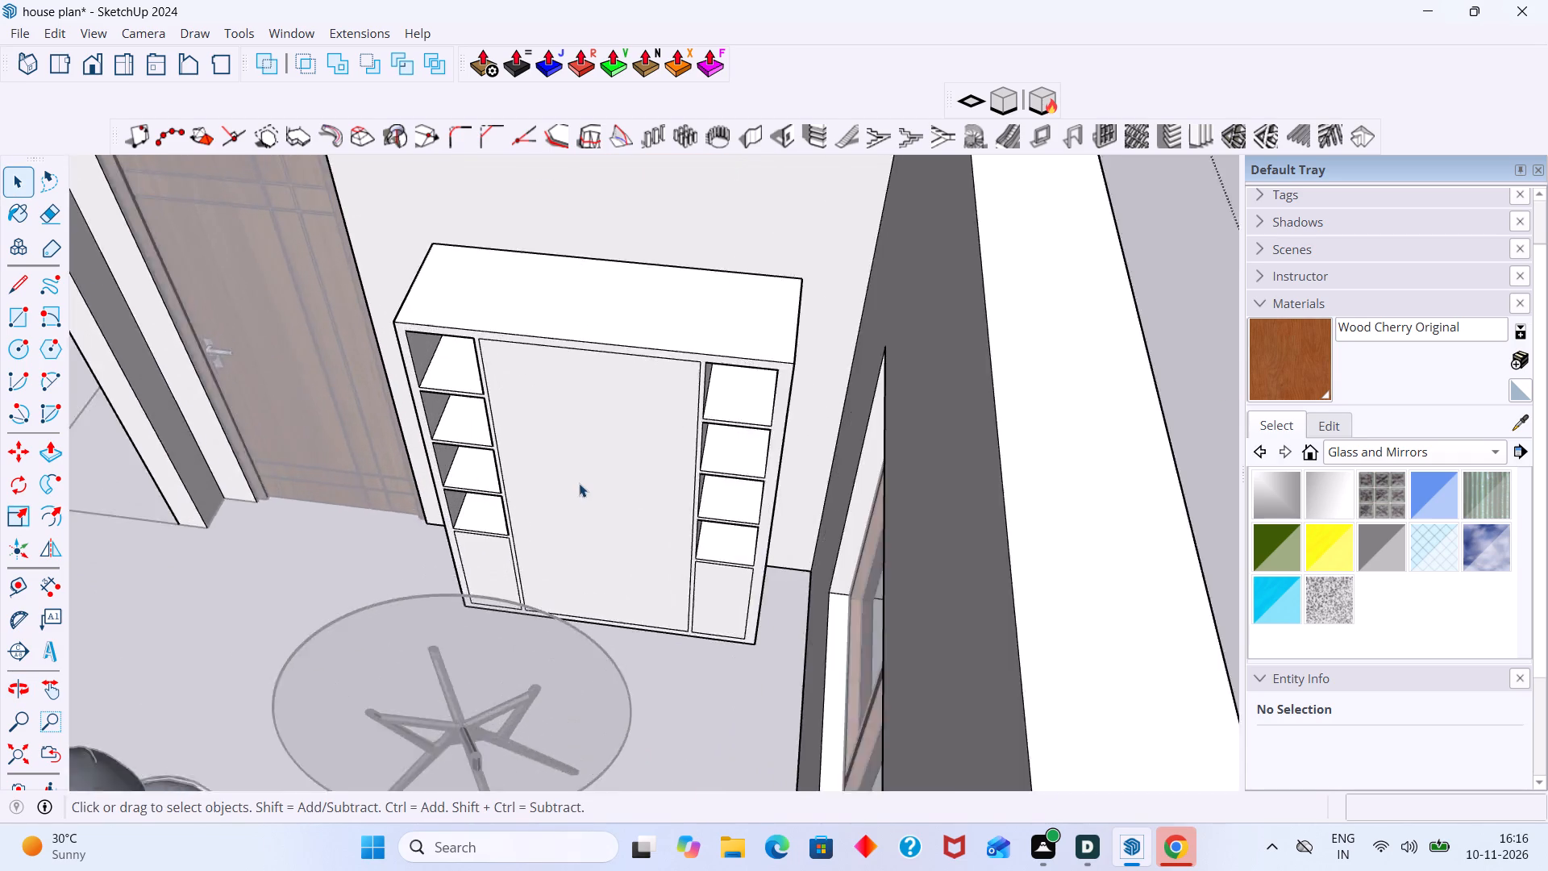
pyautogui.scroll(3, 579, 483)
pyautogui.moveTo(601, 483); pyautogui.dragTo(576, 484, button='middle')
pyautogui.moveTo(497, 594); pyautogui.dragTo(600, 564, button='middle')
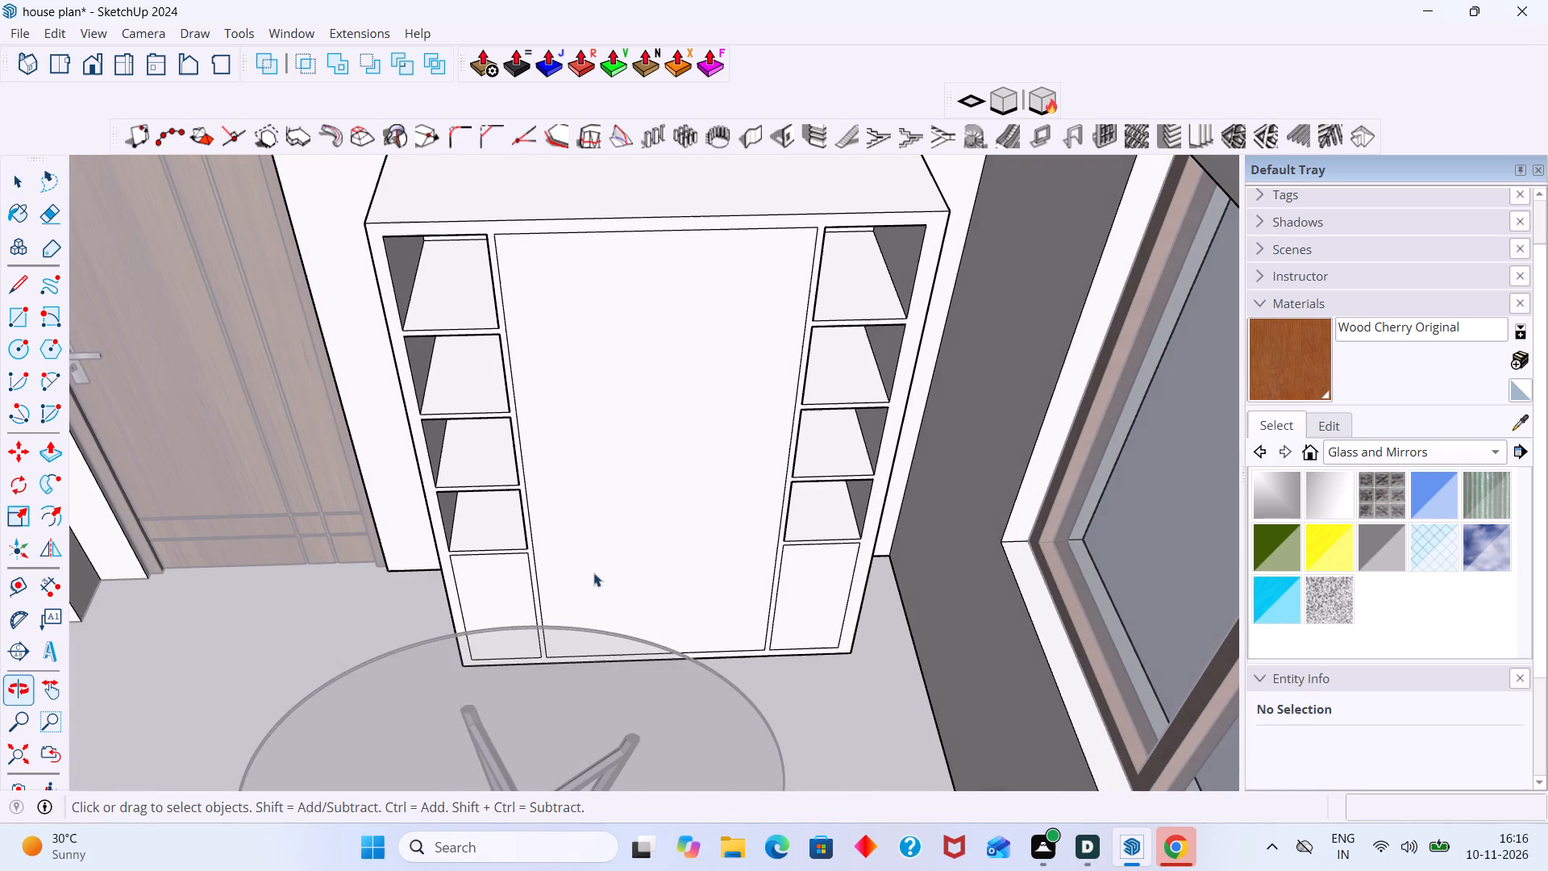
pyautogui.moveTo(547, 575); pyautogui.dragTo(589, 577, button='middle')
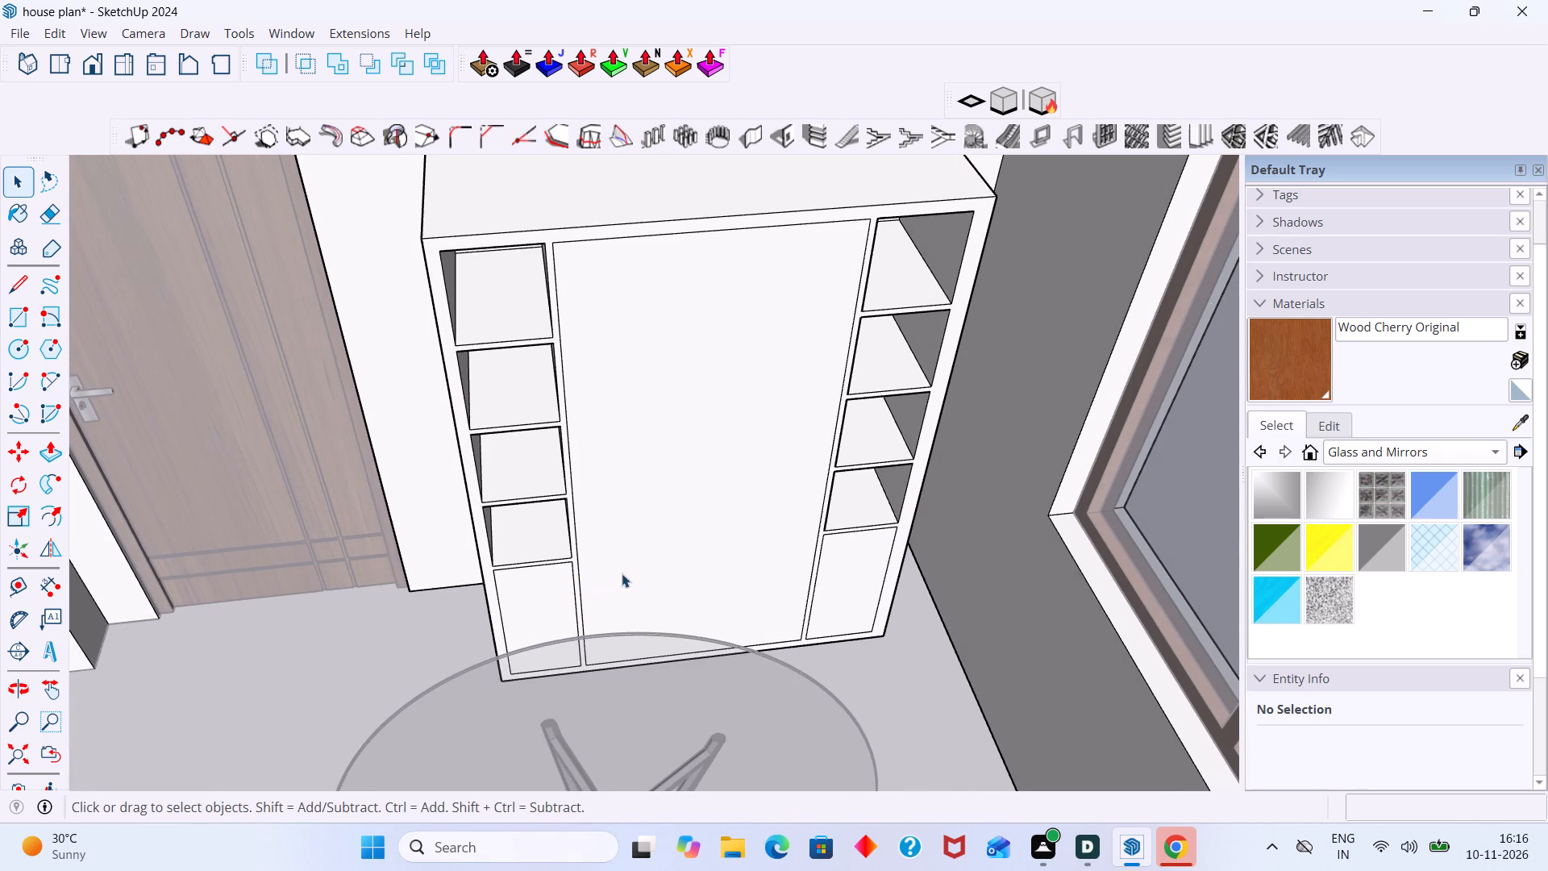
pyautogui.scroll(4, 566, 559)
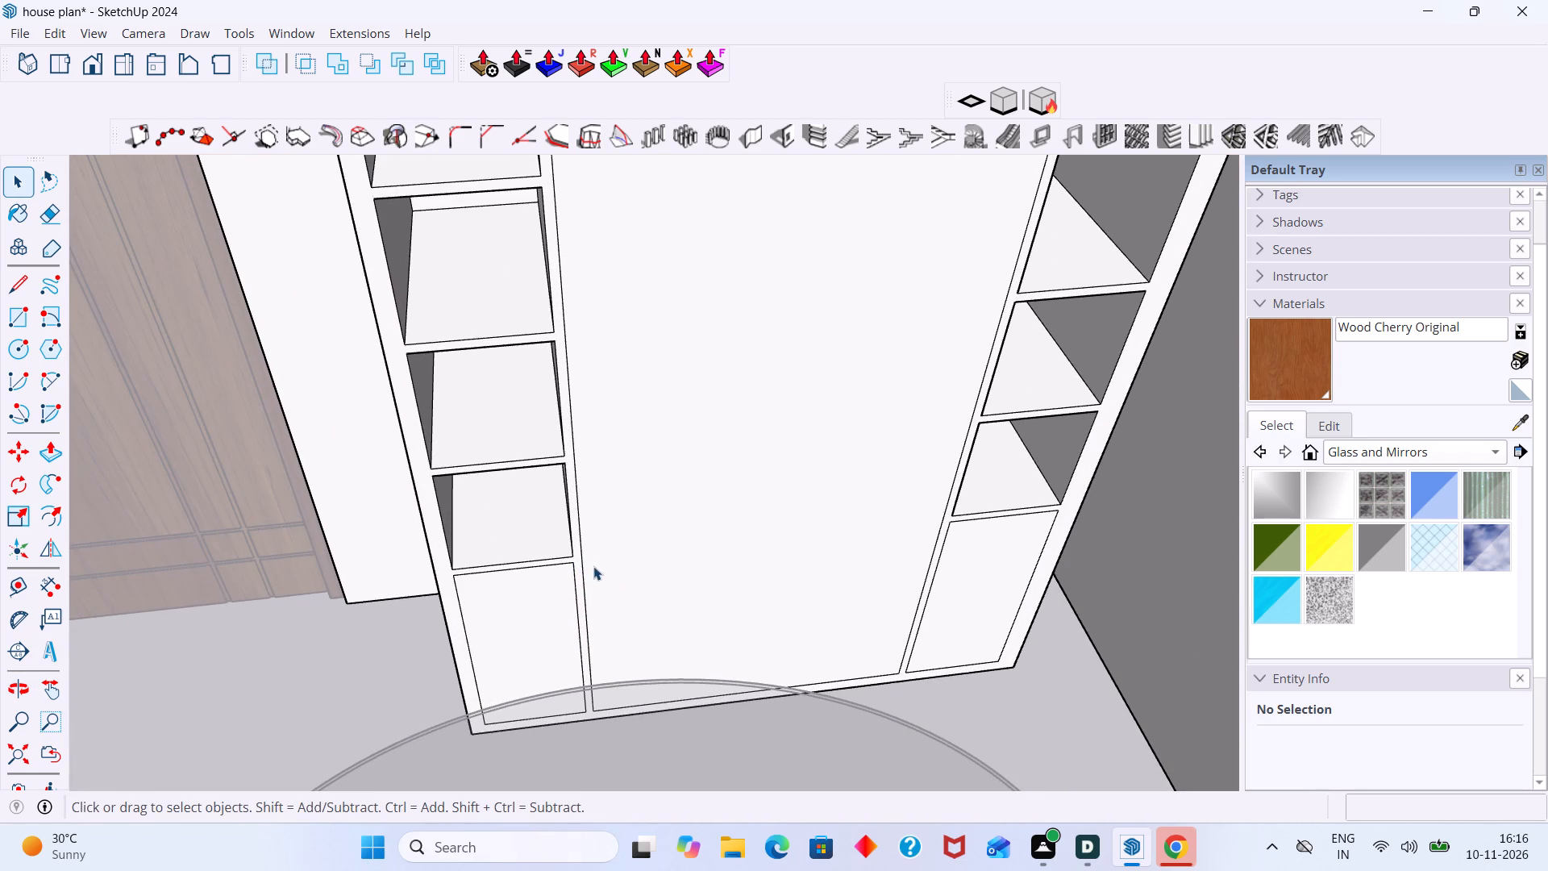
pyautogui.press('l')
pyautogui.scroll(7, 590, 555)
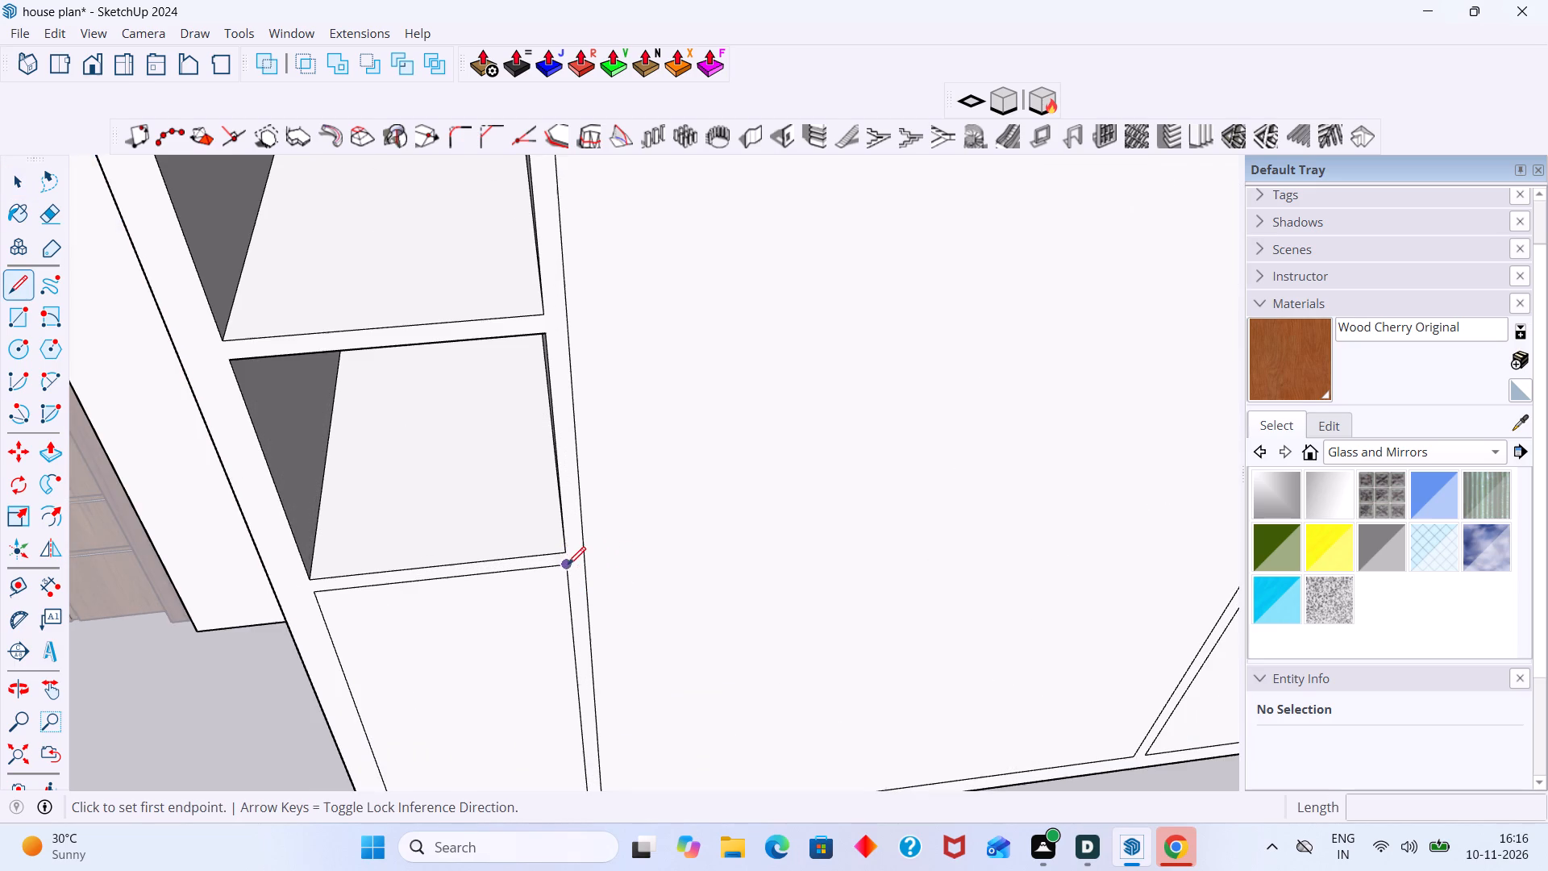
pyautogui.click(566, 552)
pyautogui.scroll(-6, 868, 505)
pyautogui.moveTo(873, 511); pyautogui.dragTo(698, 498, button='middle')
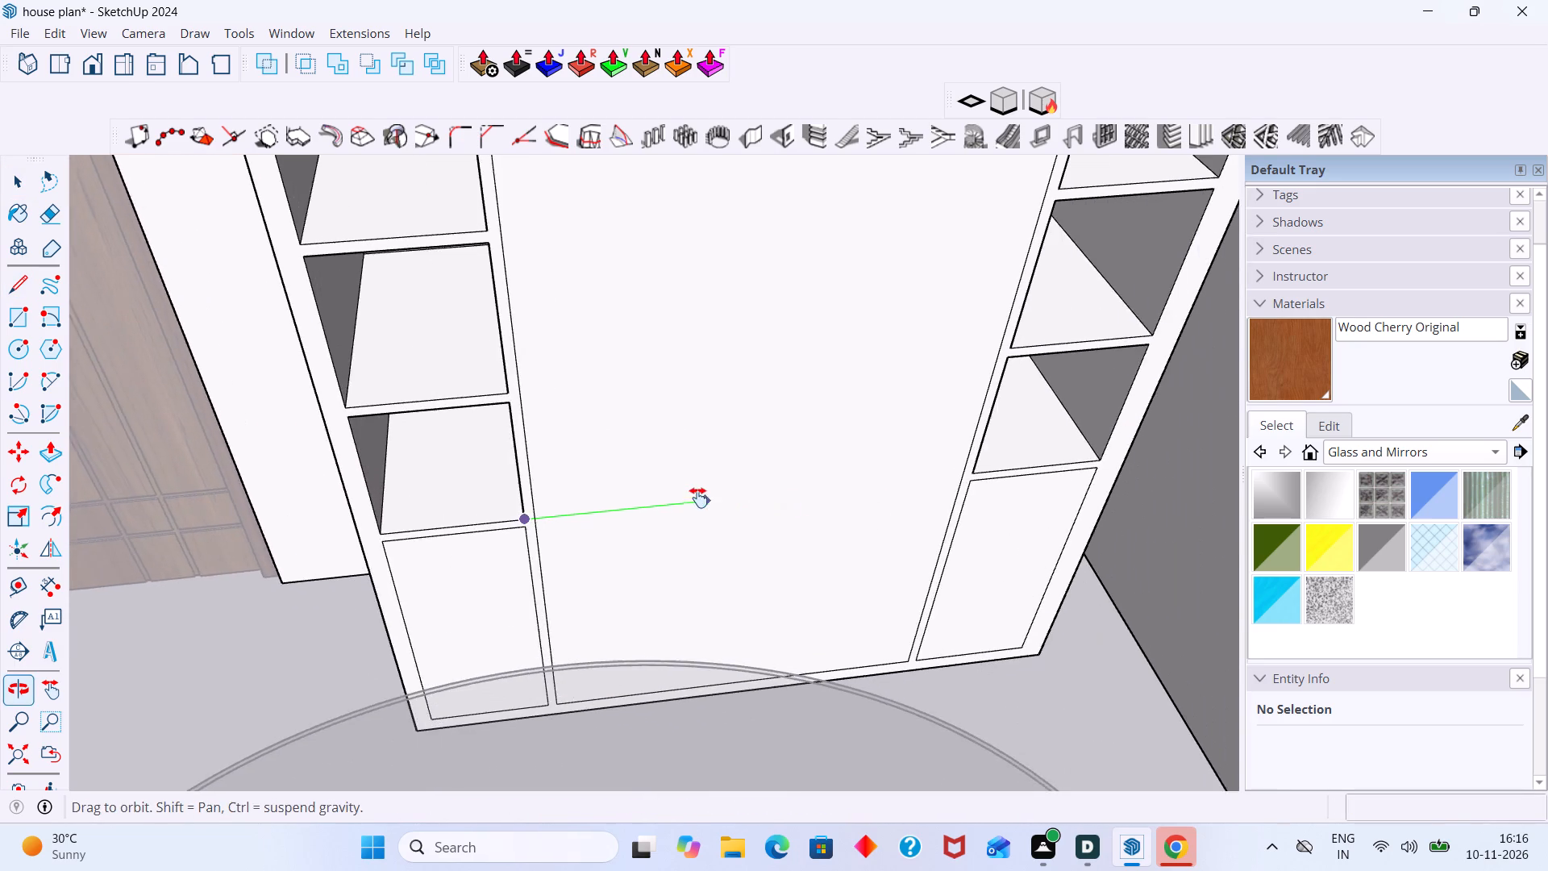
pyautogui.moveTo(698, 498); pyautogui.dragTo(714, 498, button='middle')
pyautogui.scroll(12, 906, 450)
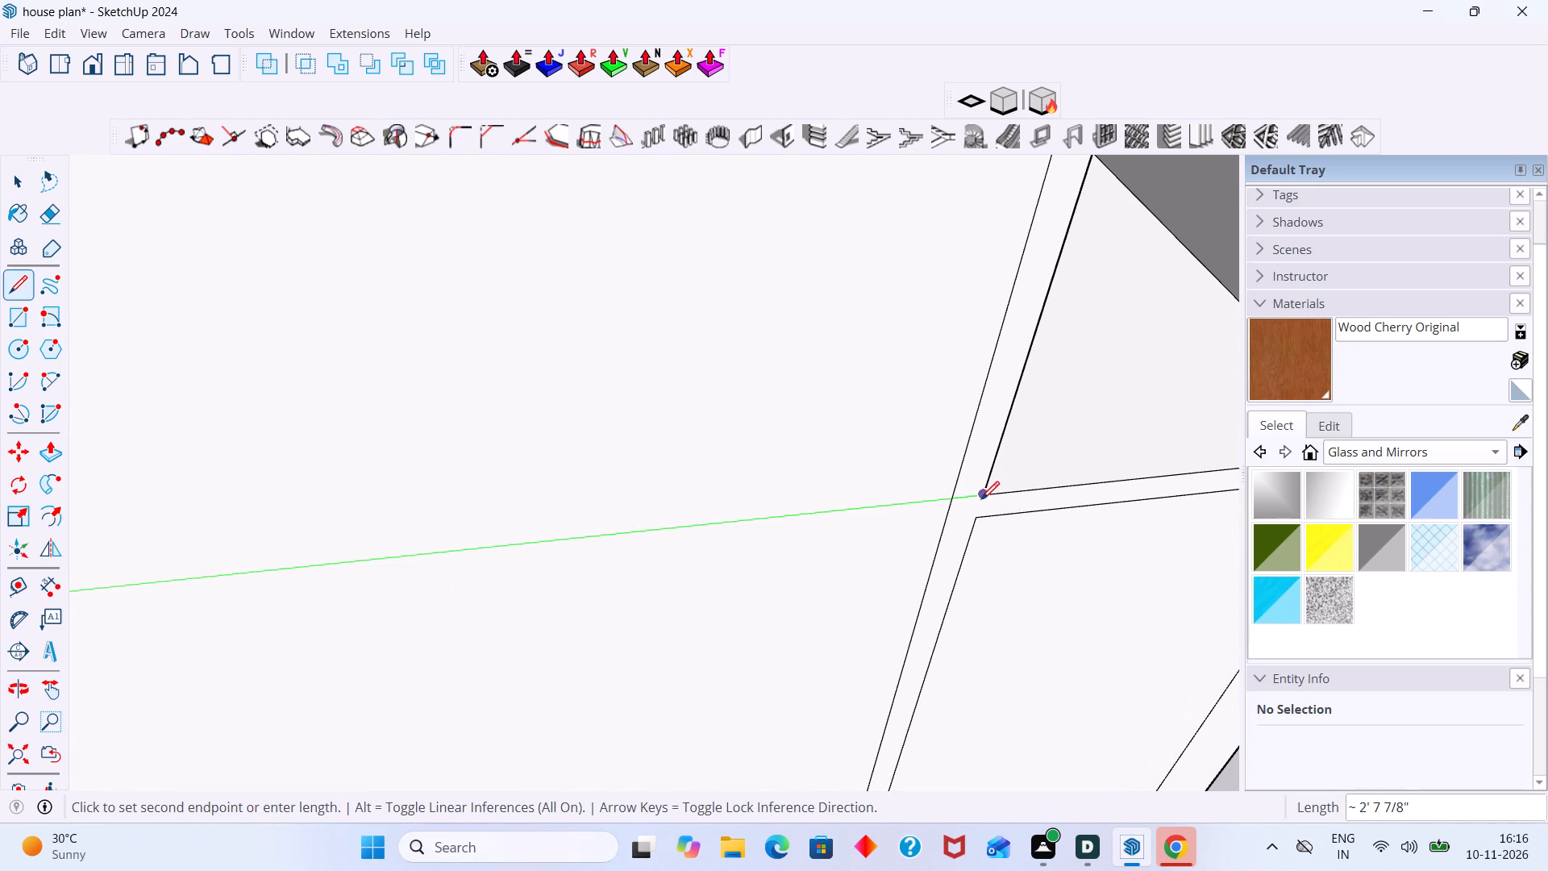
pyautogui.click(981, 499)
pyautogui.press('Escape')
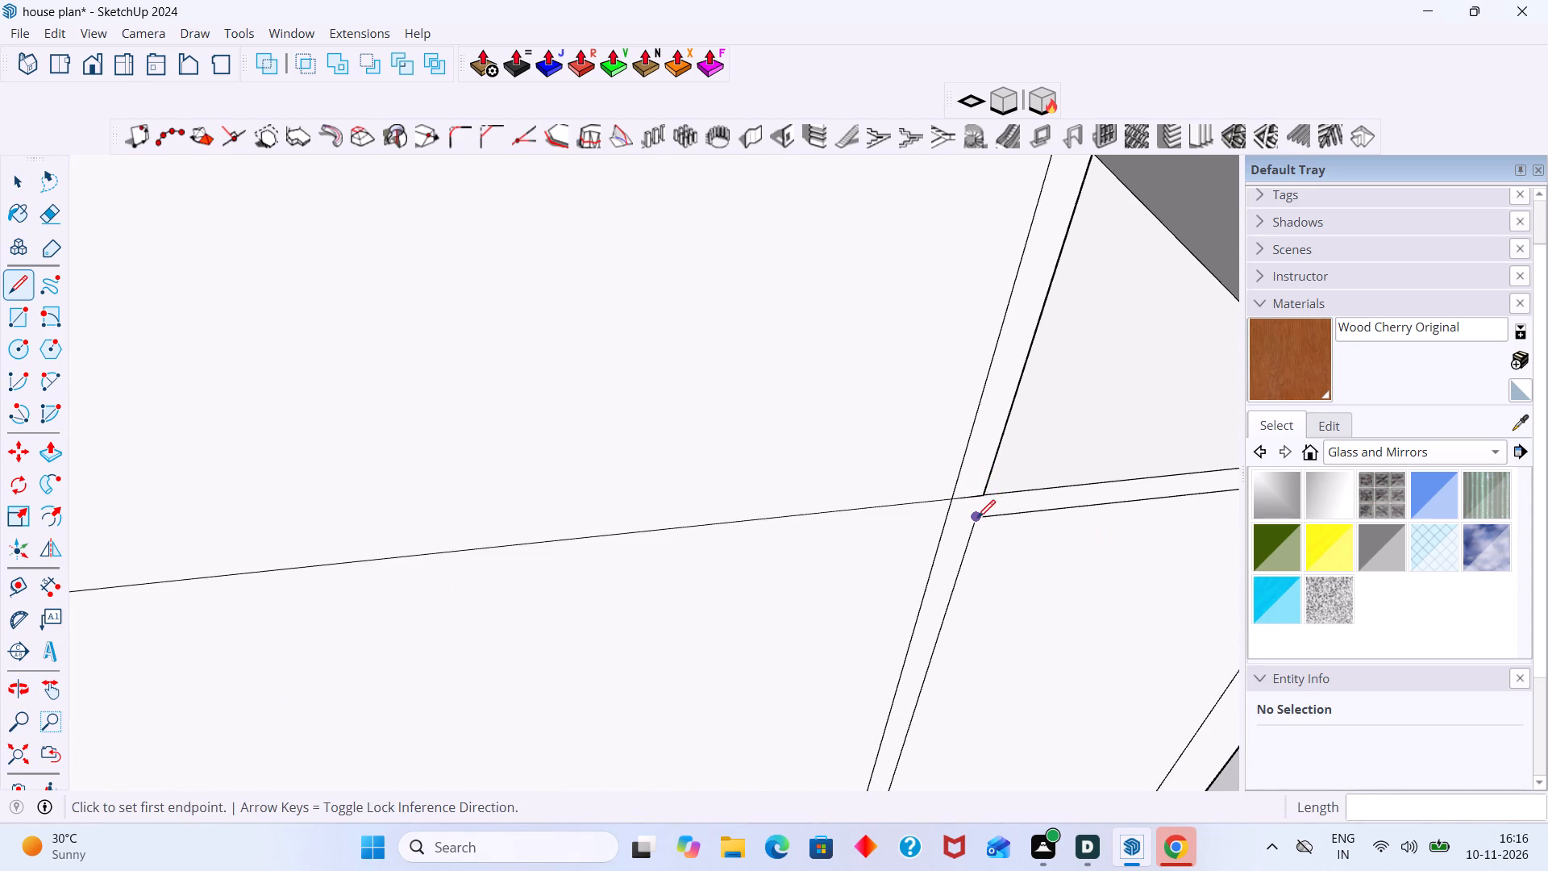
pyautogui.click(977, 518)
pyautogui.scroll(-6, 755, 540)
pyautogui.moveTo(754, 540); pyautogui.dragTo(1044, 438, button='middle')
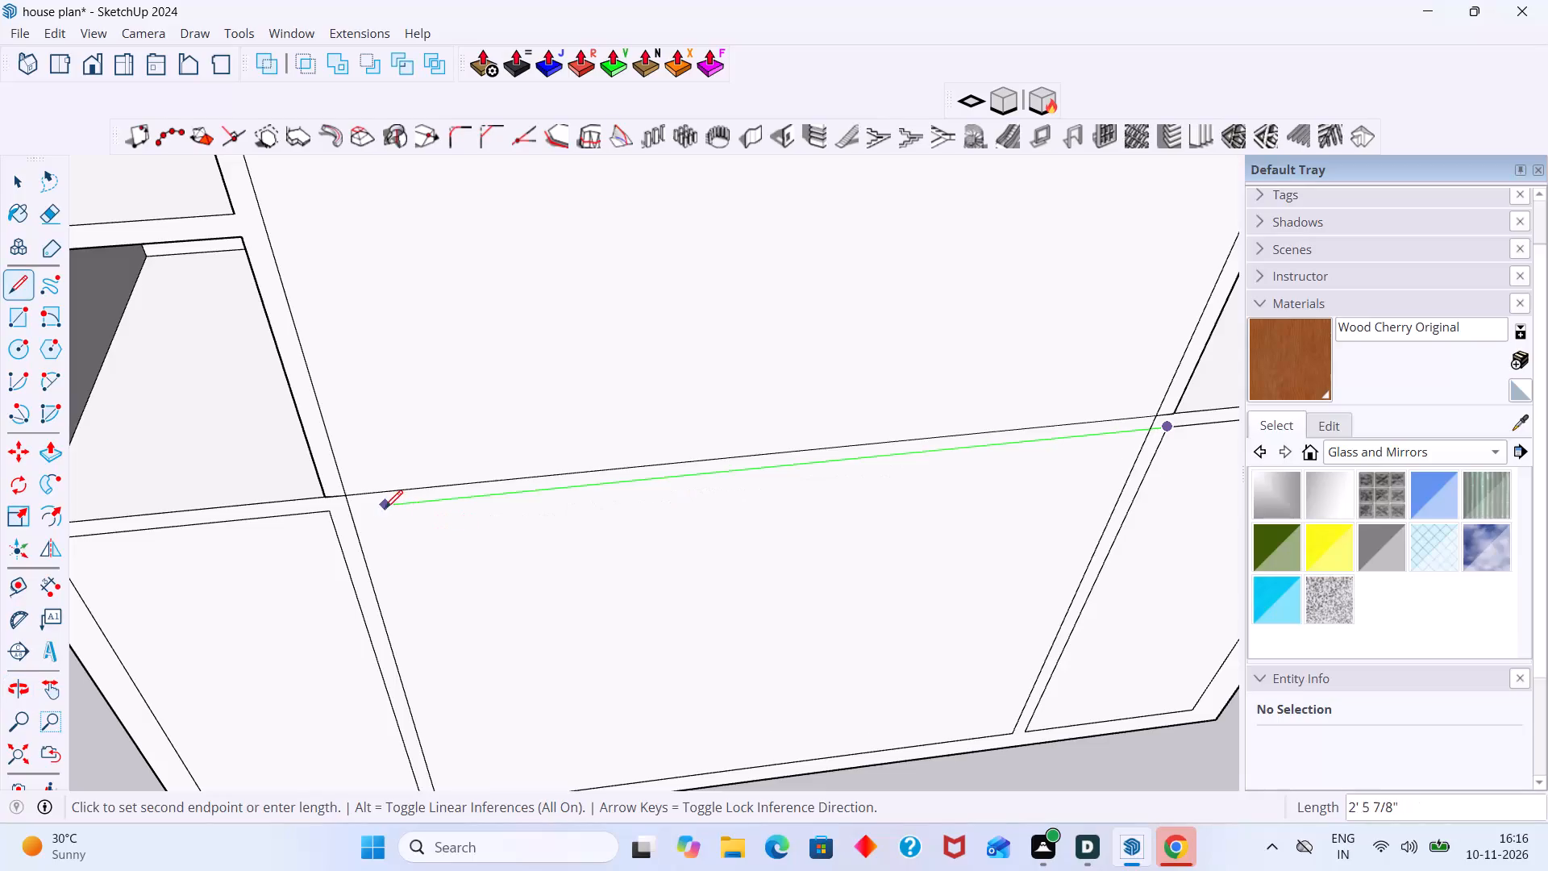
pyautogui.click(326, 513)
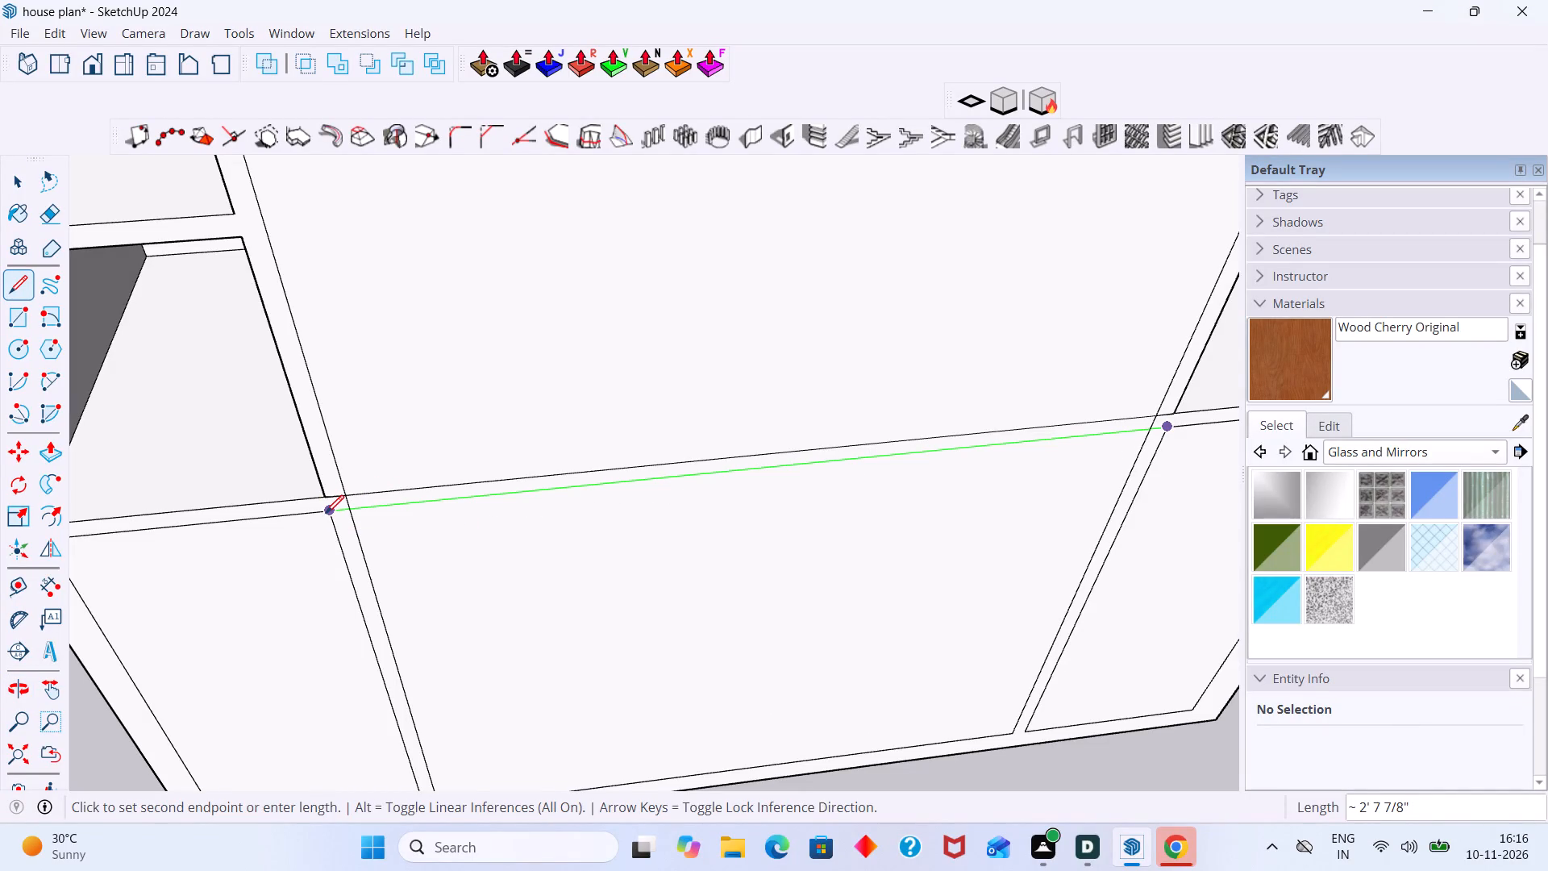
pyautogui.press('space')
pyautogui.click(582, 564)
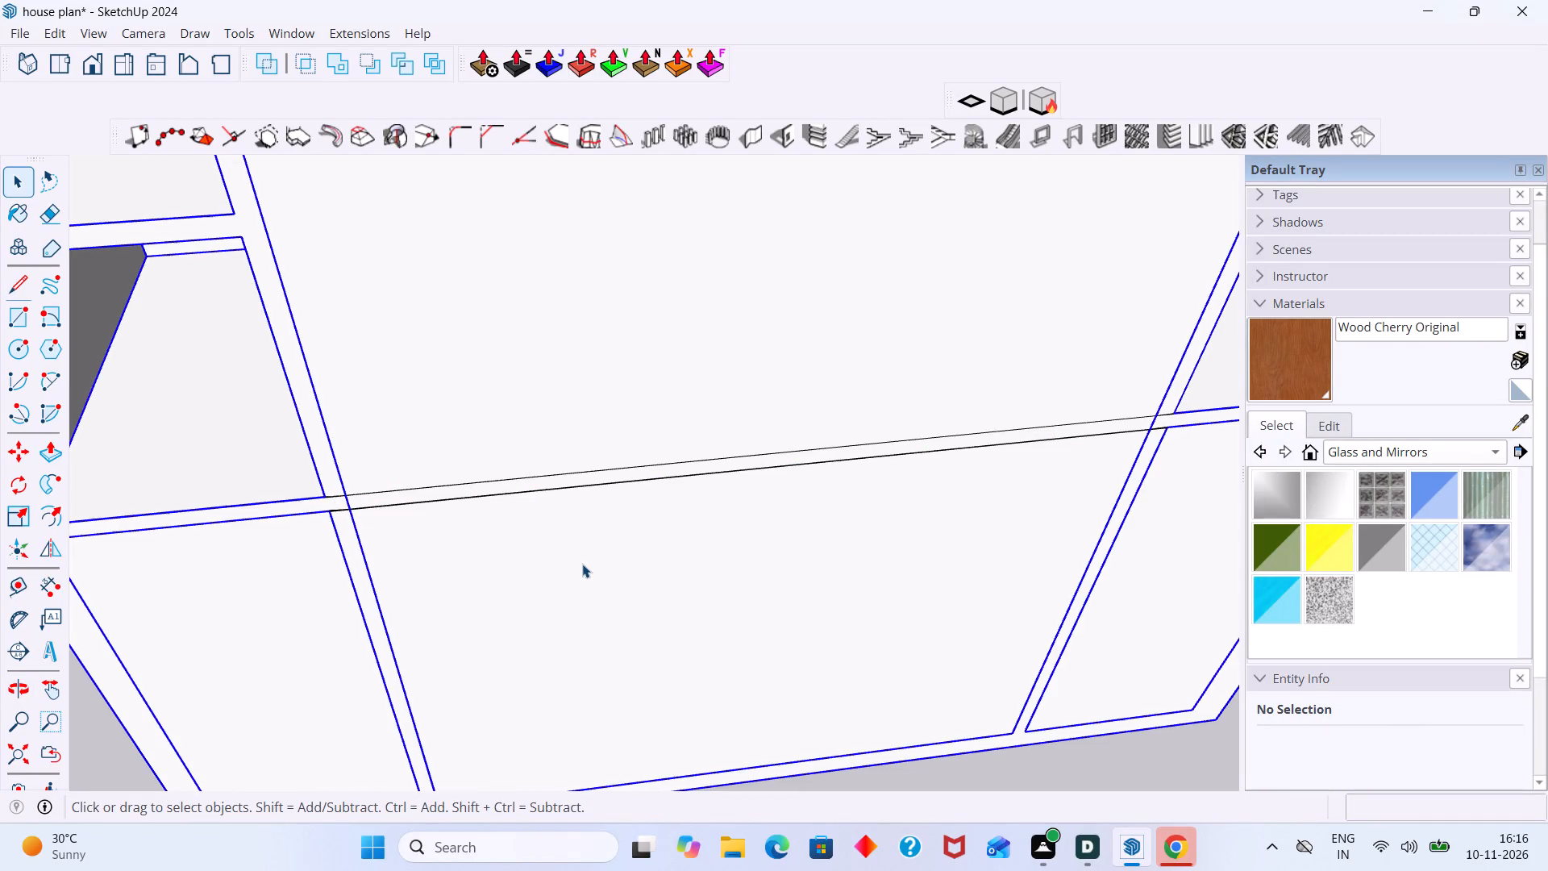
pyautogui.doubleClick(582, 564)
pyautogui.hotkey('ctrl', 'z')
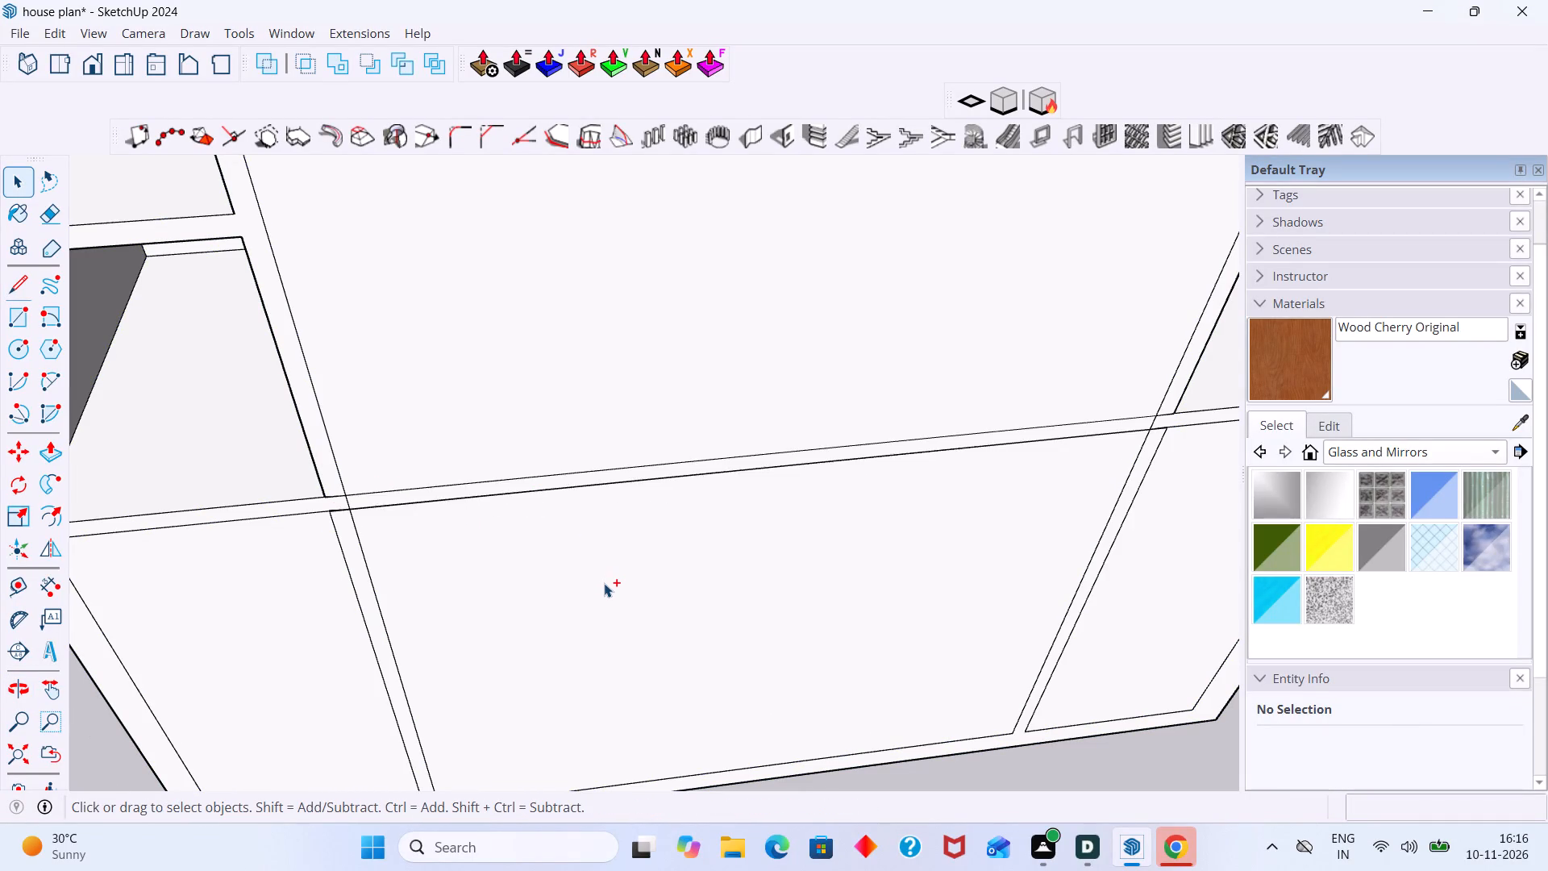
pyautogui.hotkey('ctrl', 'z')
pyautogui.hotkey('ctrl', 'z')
# Open the wardrobe group and draw two parallel lines about 2' 7 7/8" long across the center front, joining both sides' lowest shelf boards.
pyautogui.doubleClick(603, 587)
pyautogui.doubleClick(593, 590)
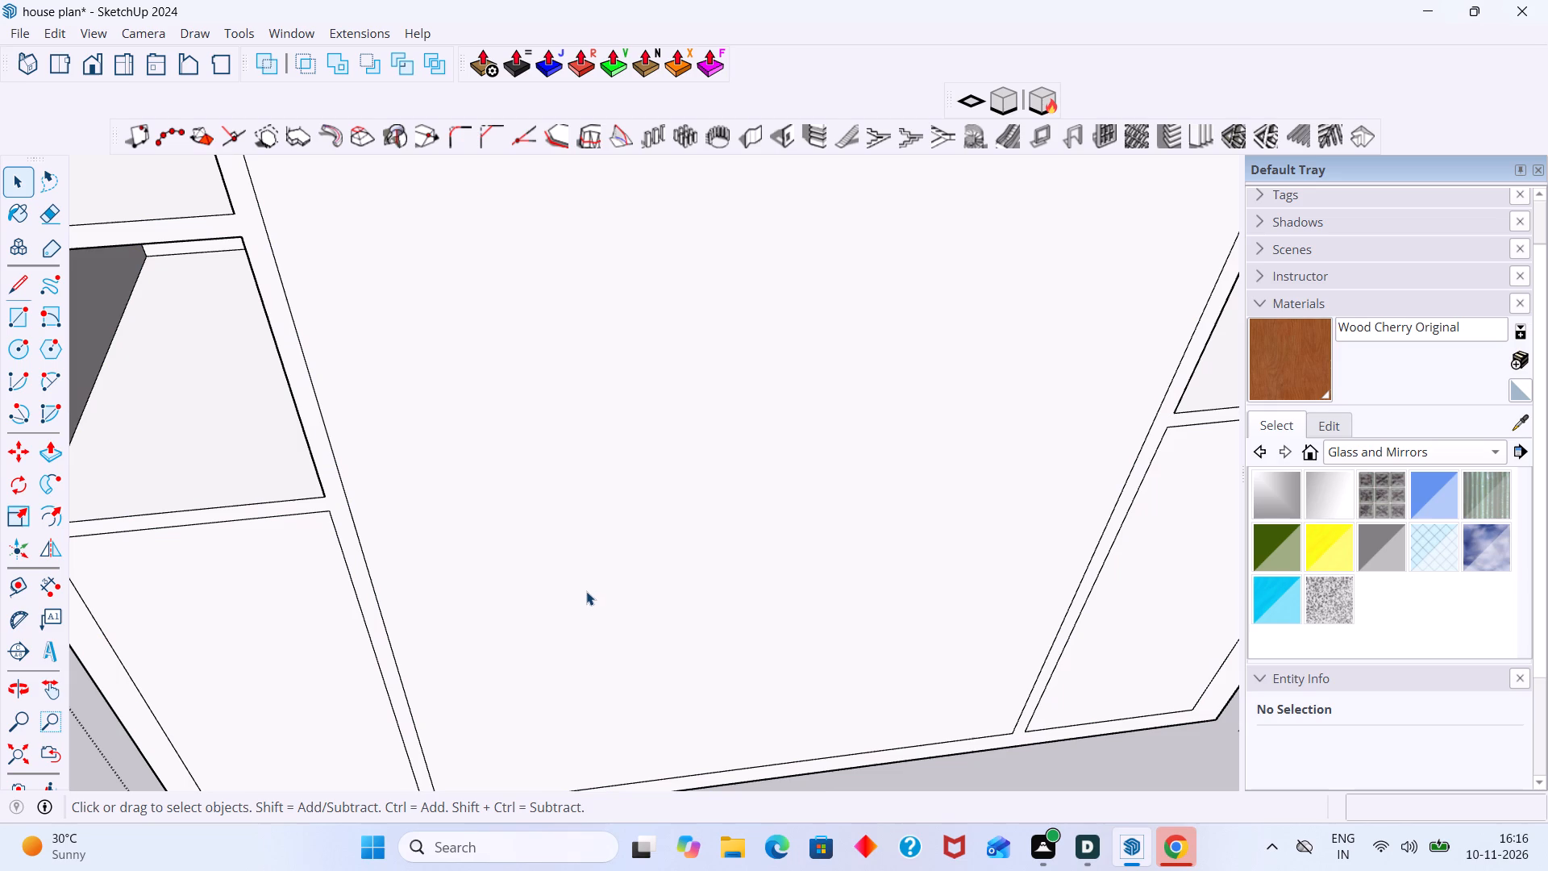
pyautogui.press('l')
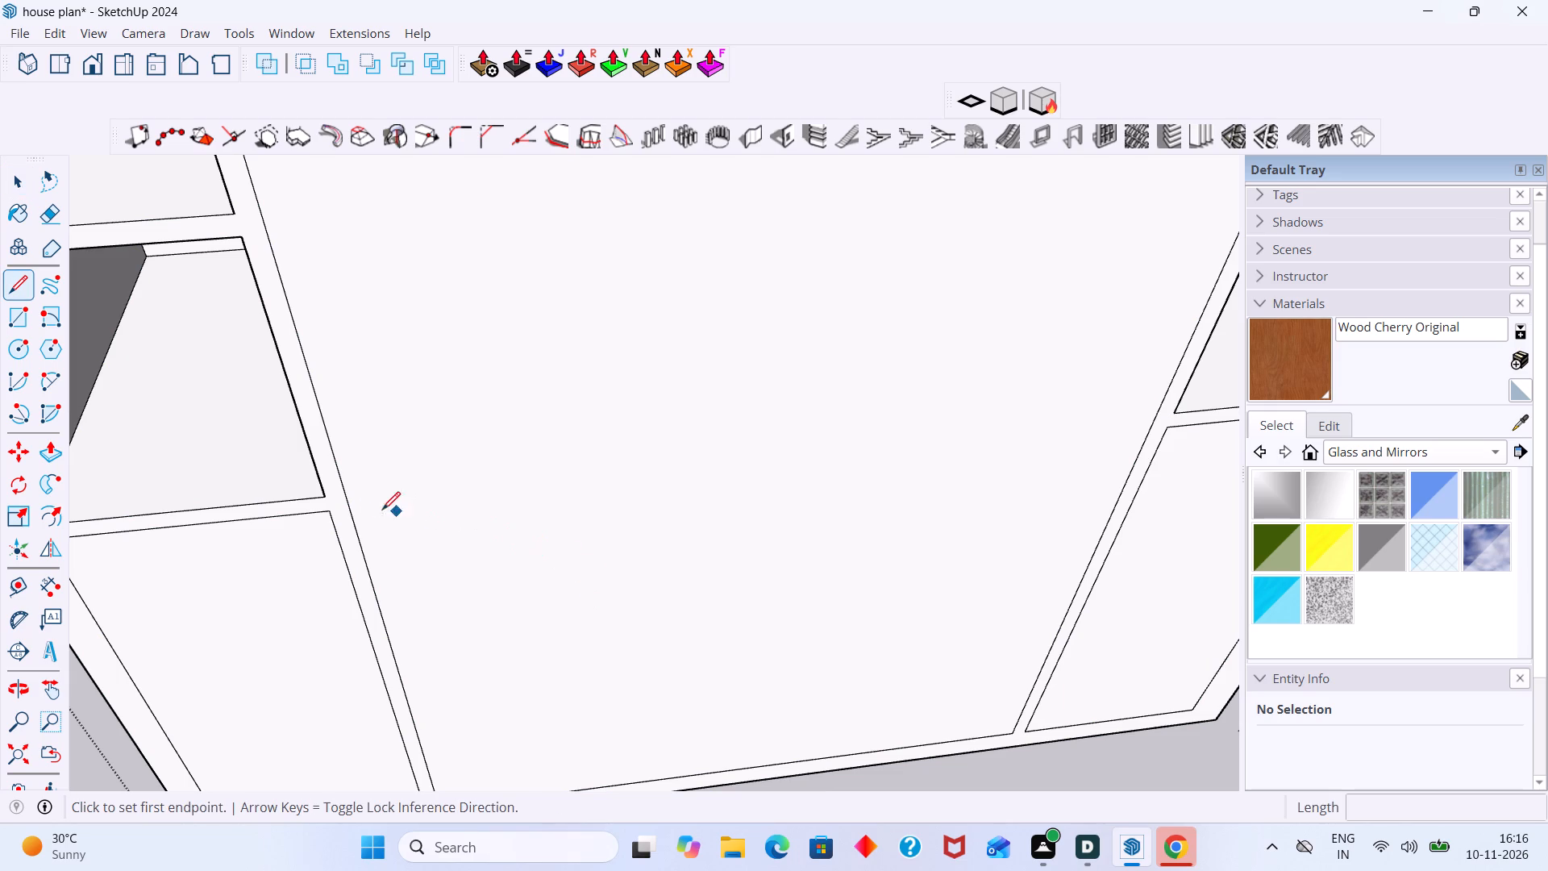
pyautogui.click(322, 497)
pyautogui.scroll(-2, 628, 501)
pyautogui.keyDown('shift'); pyautogui.moveTo(654, 506); pyautogui.dragTo(568, 481, button='middle'); pyautogui.keyUp('shift')
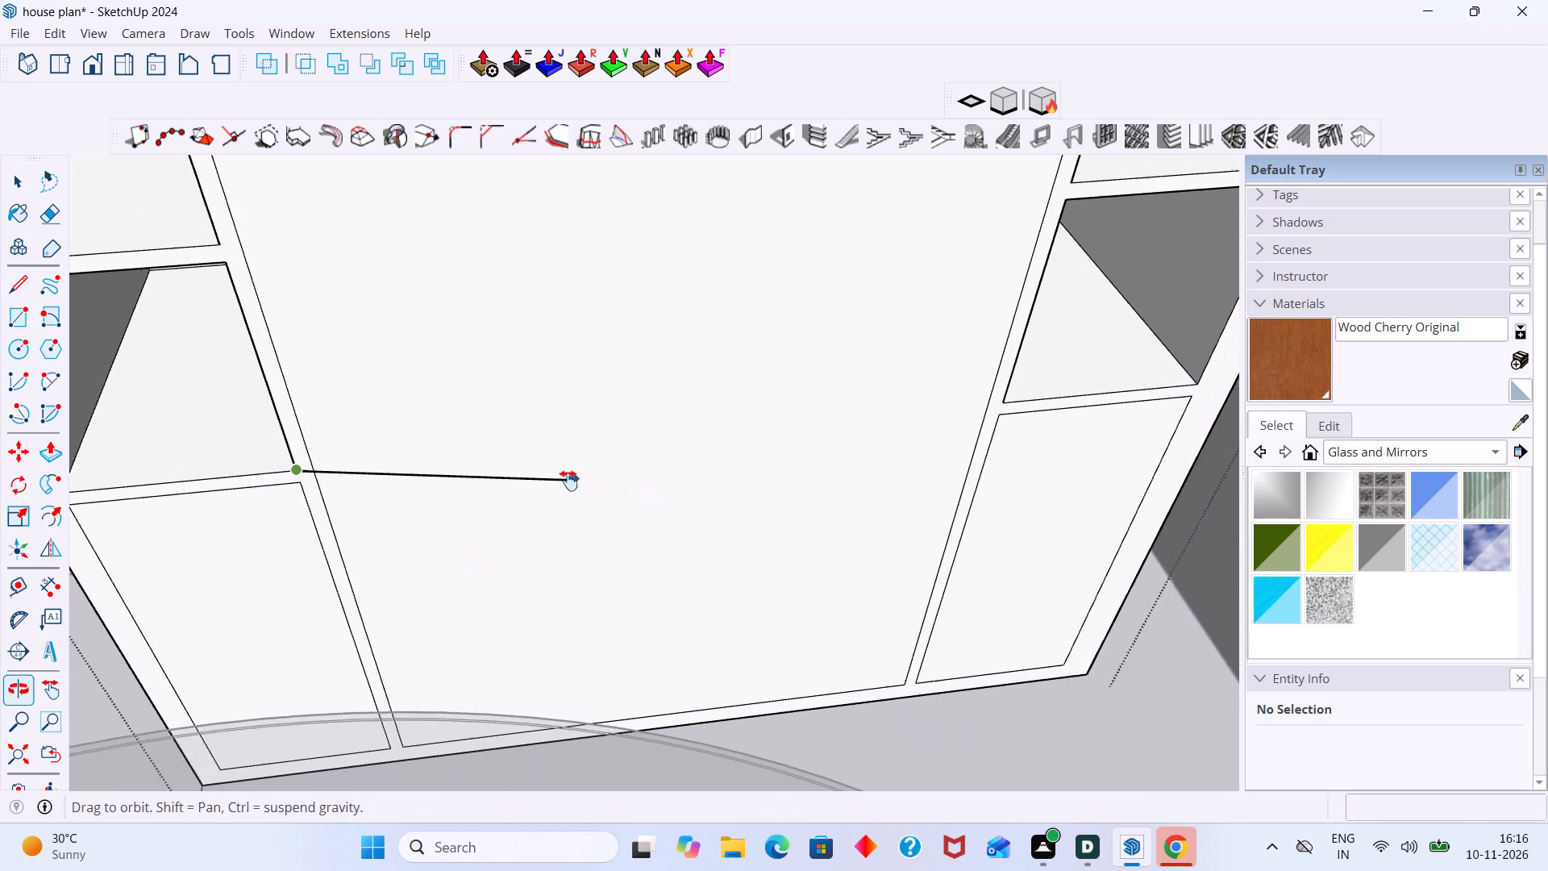
pyautogui.keyDown('shift'); pyautogui.moveTo(568, 481); pyautogui.dragTo(522, 485, button='middle'); pyautogui.keyUp('shift')
pyautogui.scroll(5, 944, 402)
pyautogui.click(959, 407)
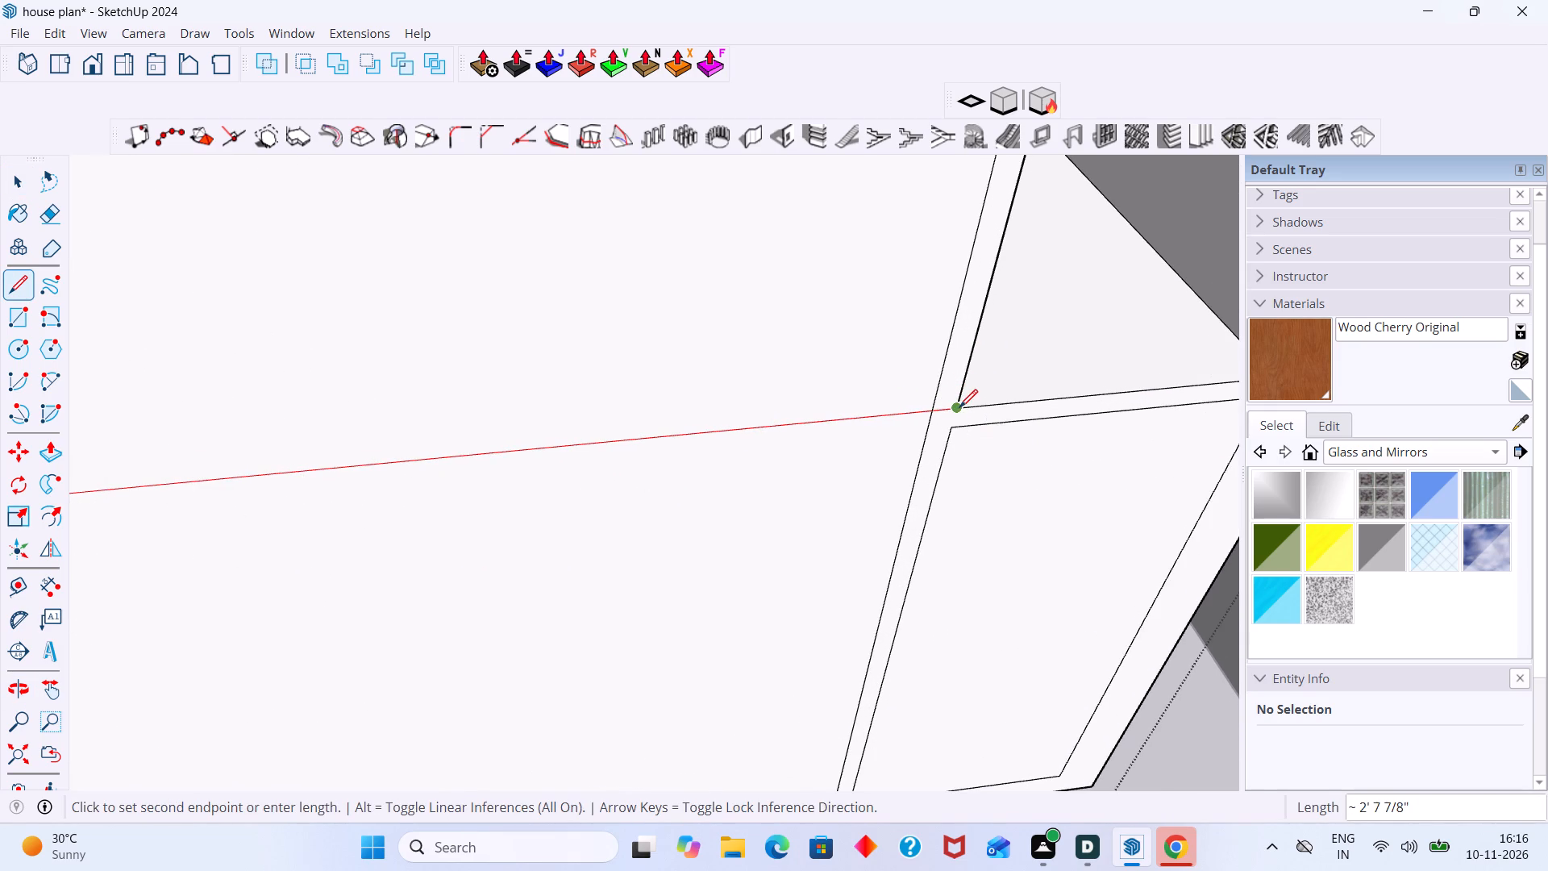
pyautogui.moveTo(955, 429); pyautogui.dragTo(941, 428)
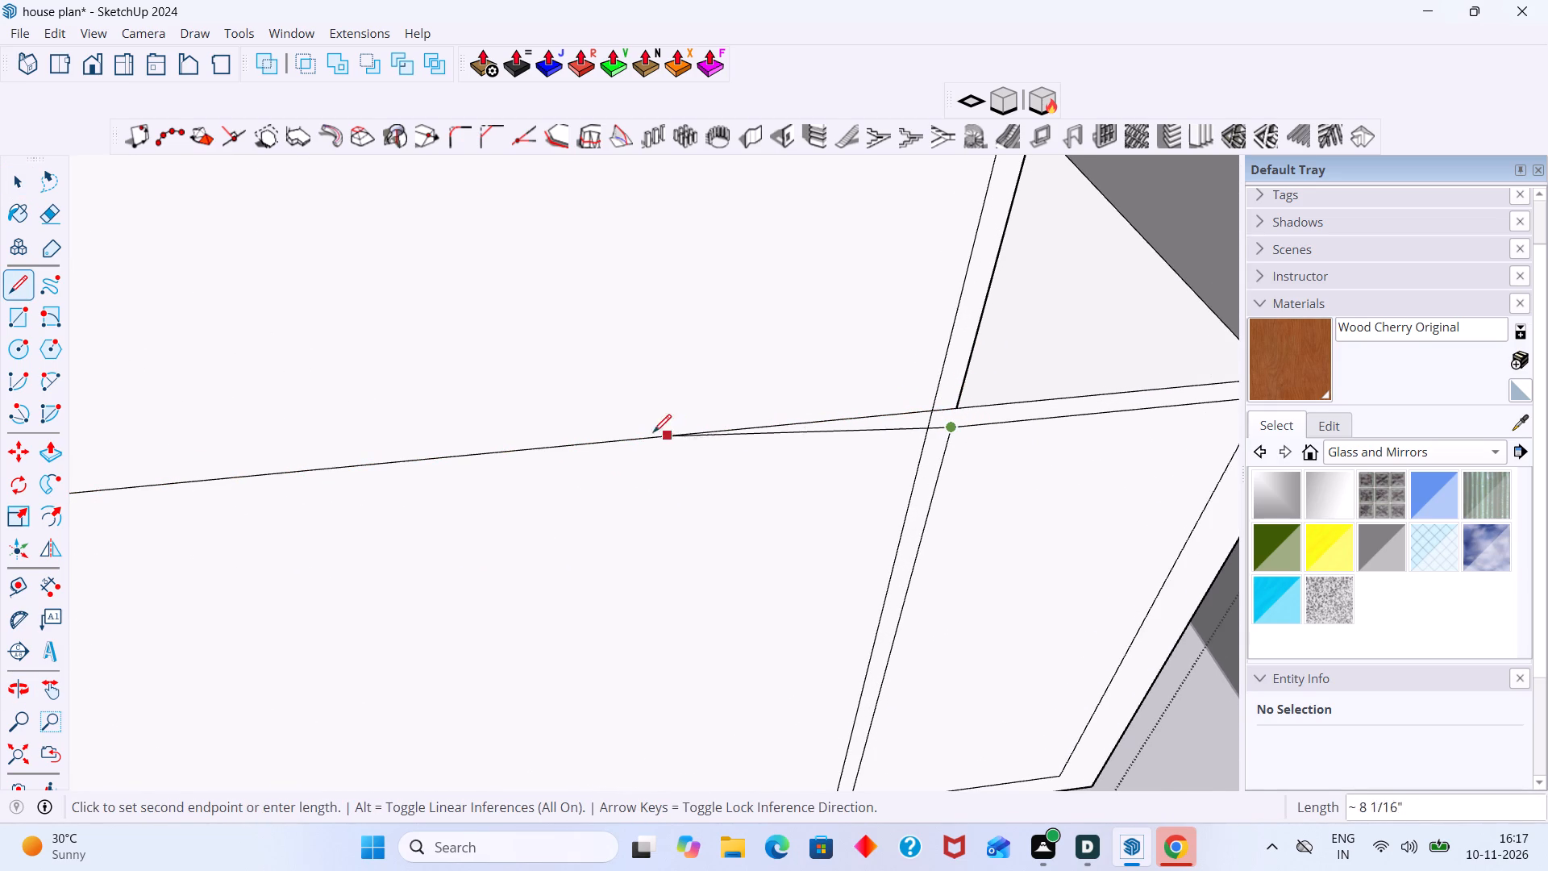
pyautogui.scroll(-6, 651, 435)
pyautogui.keyDown('shift'); pyautogui.moveTo(651, 456); pyautogui.dragTo(1071, 412, button='middle'); pyautogui.keyUp('shift')
pyautogui.scroll(3, 620, 467)
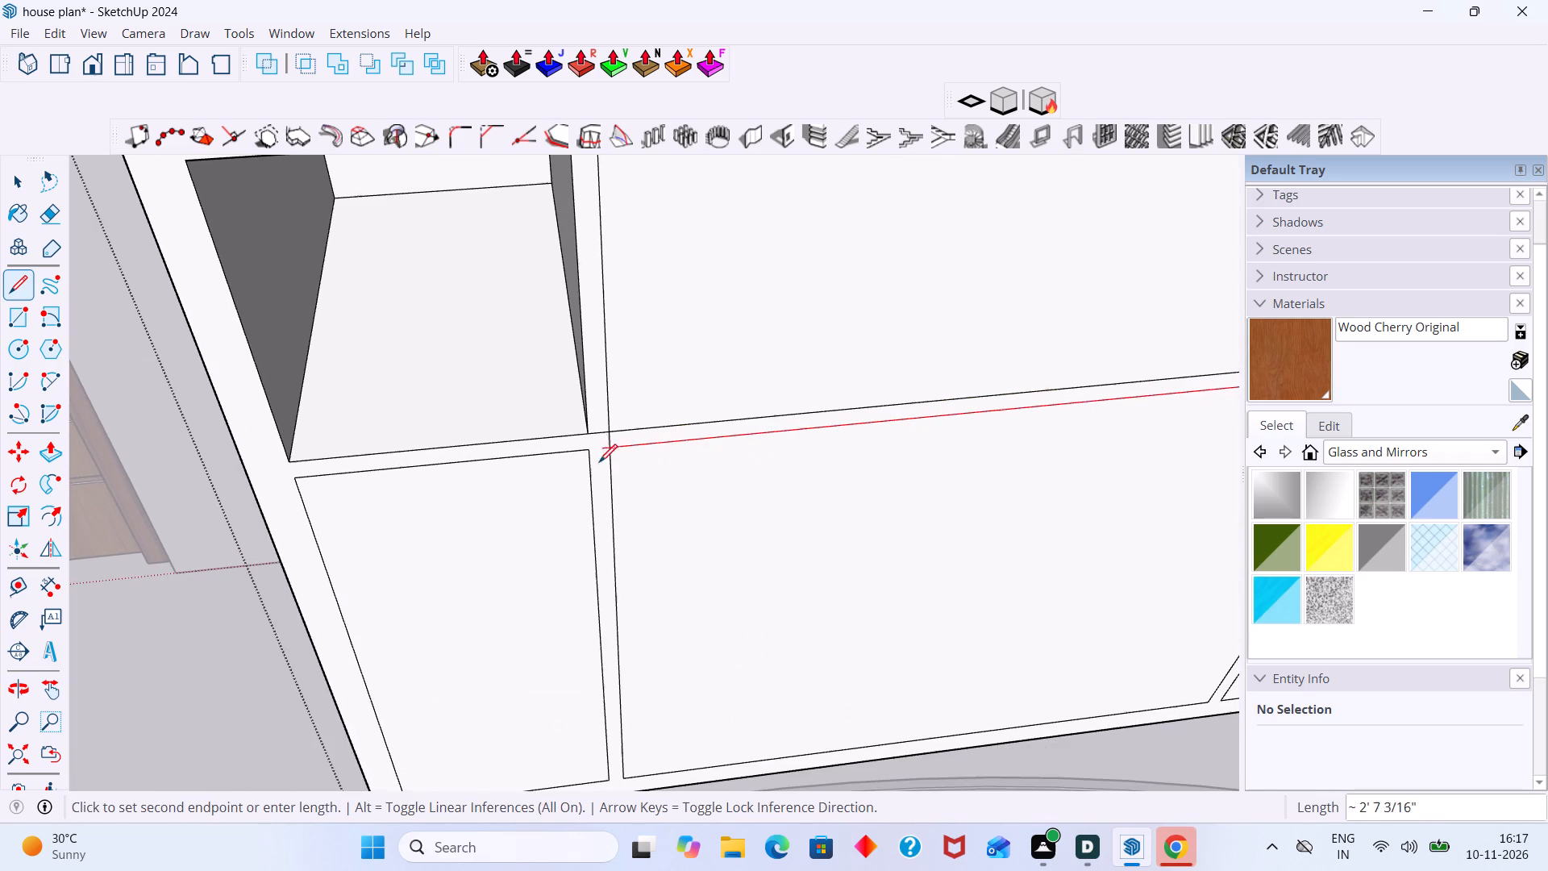
pyautogui.click(586, 448)
pyautogui.press('space')
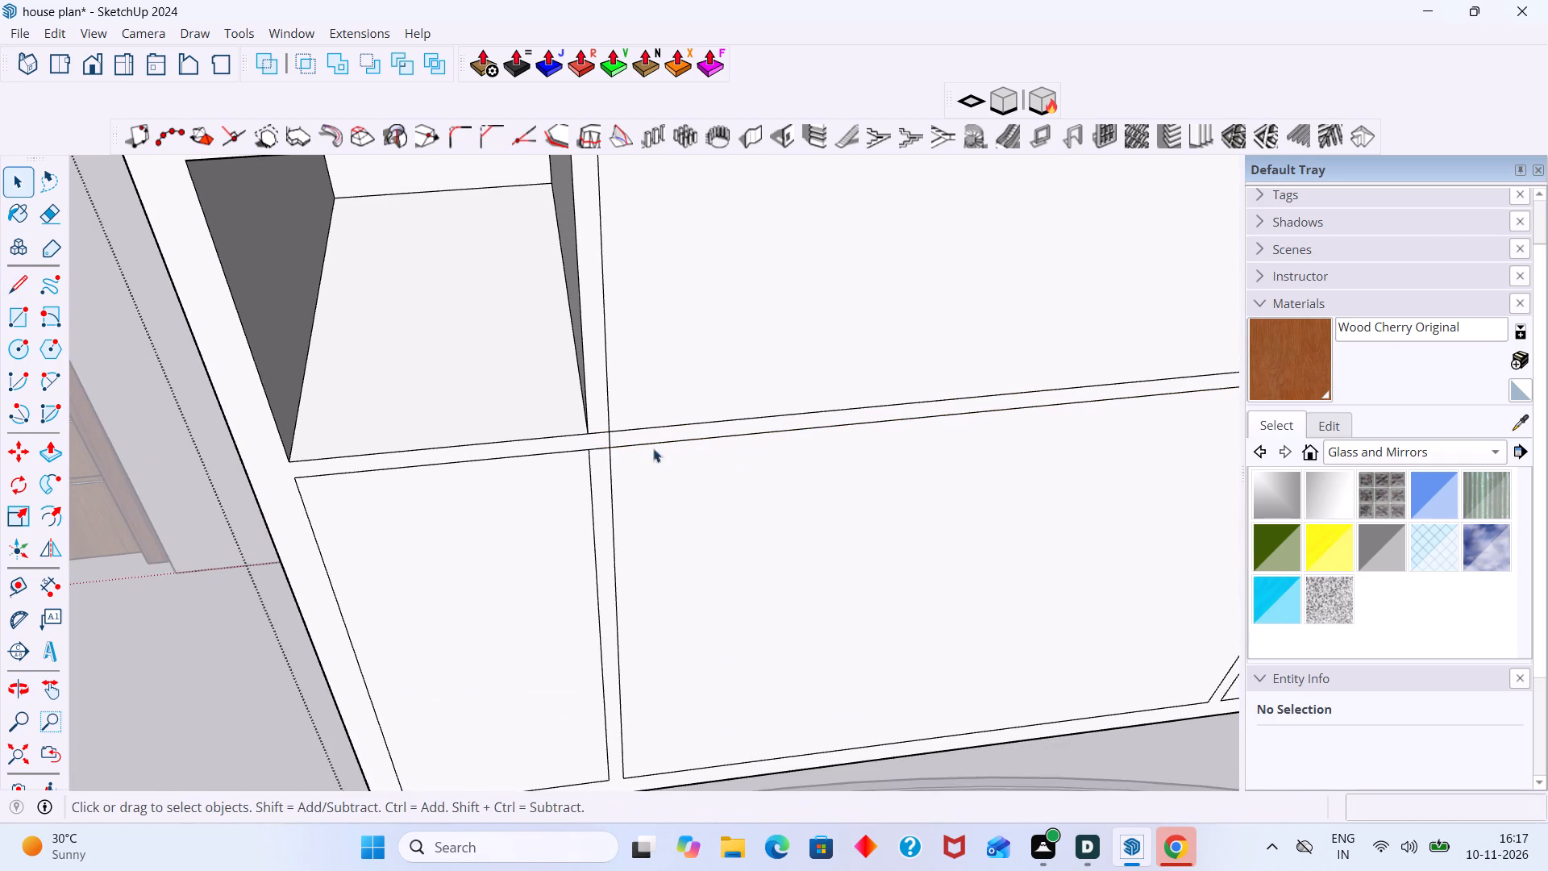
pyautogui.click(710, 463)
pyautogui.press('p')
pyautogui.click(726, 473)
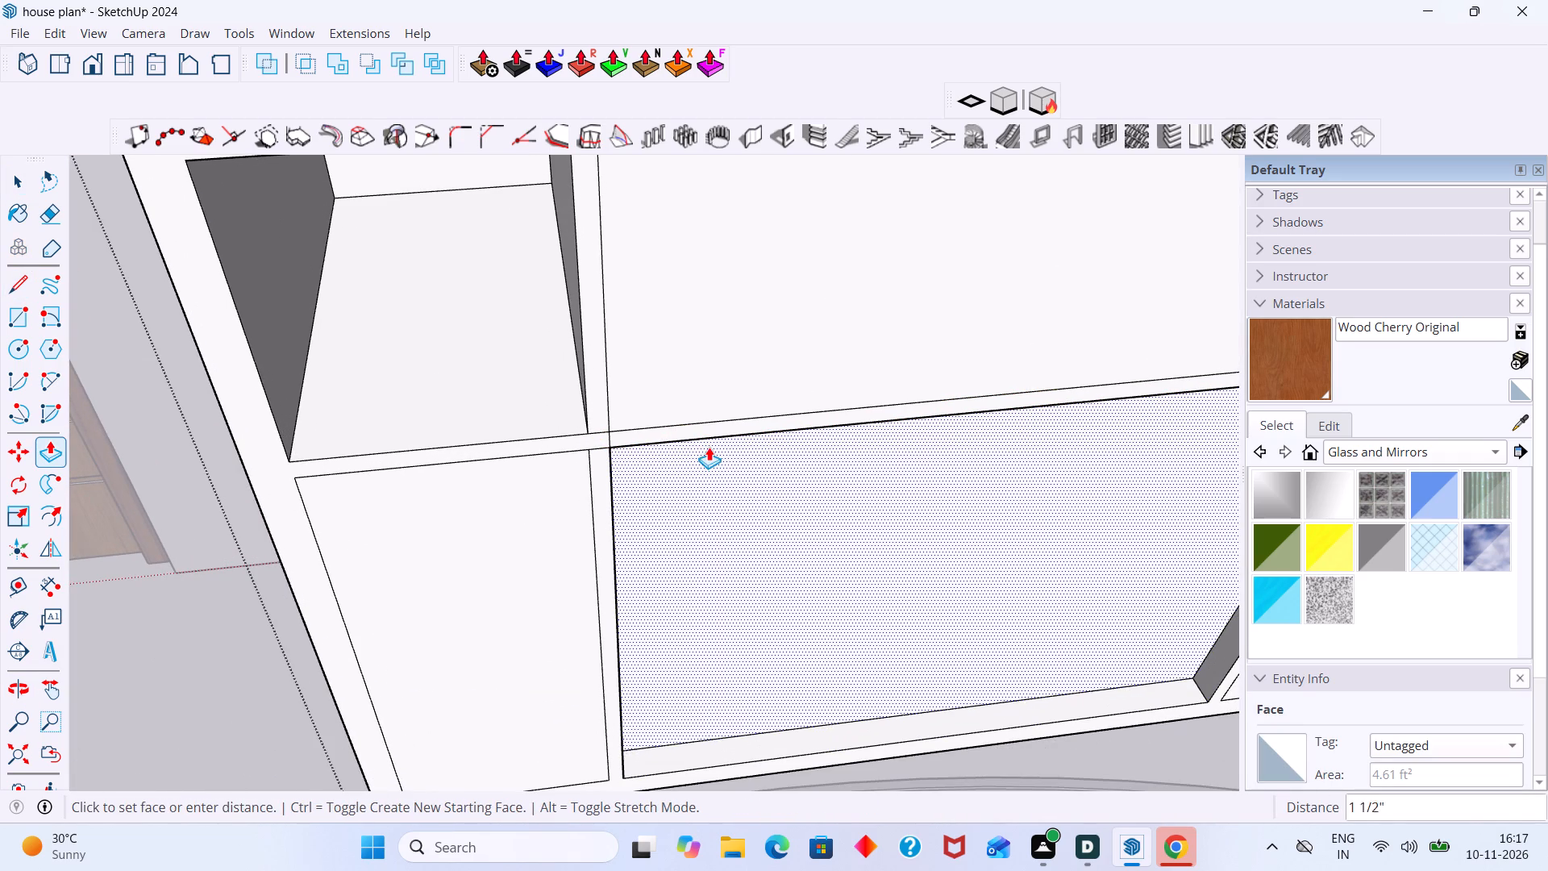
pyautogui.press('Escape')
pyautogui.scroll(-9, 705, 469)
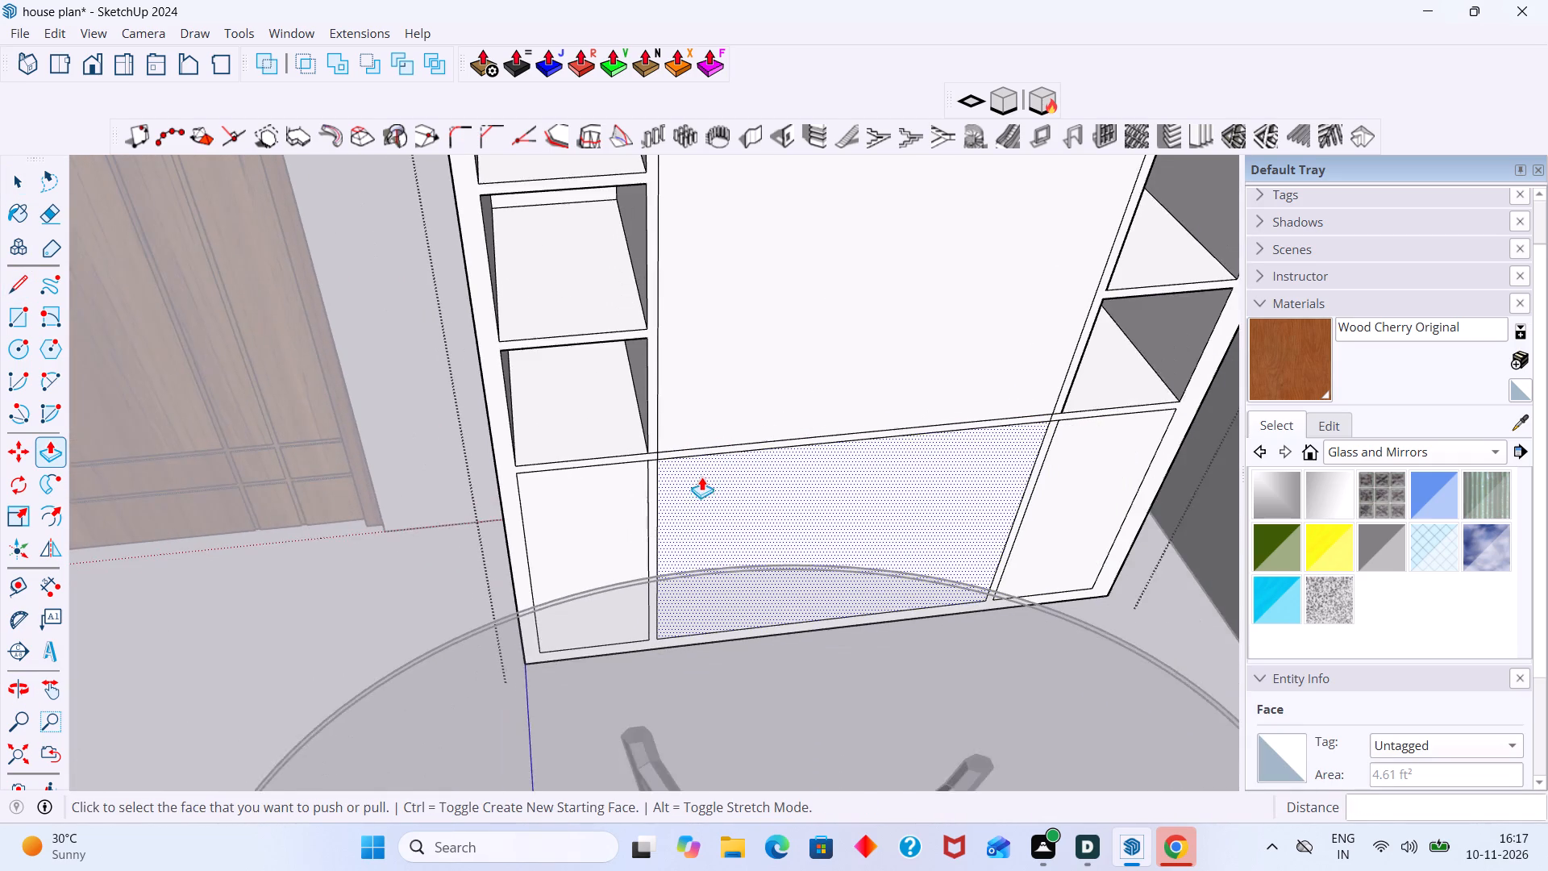
# Erase the short edges where the lowest shelf board crosses the divider on the wardrobe's right side, undoing one stray erasure.
pyautogui.press('space')
pyautogui.scroll(-3, 718, 471)
pyautogui.moveTo(733, 491); pyautogui.dragTo(739, 591, button='middle')
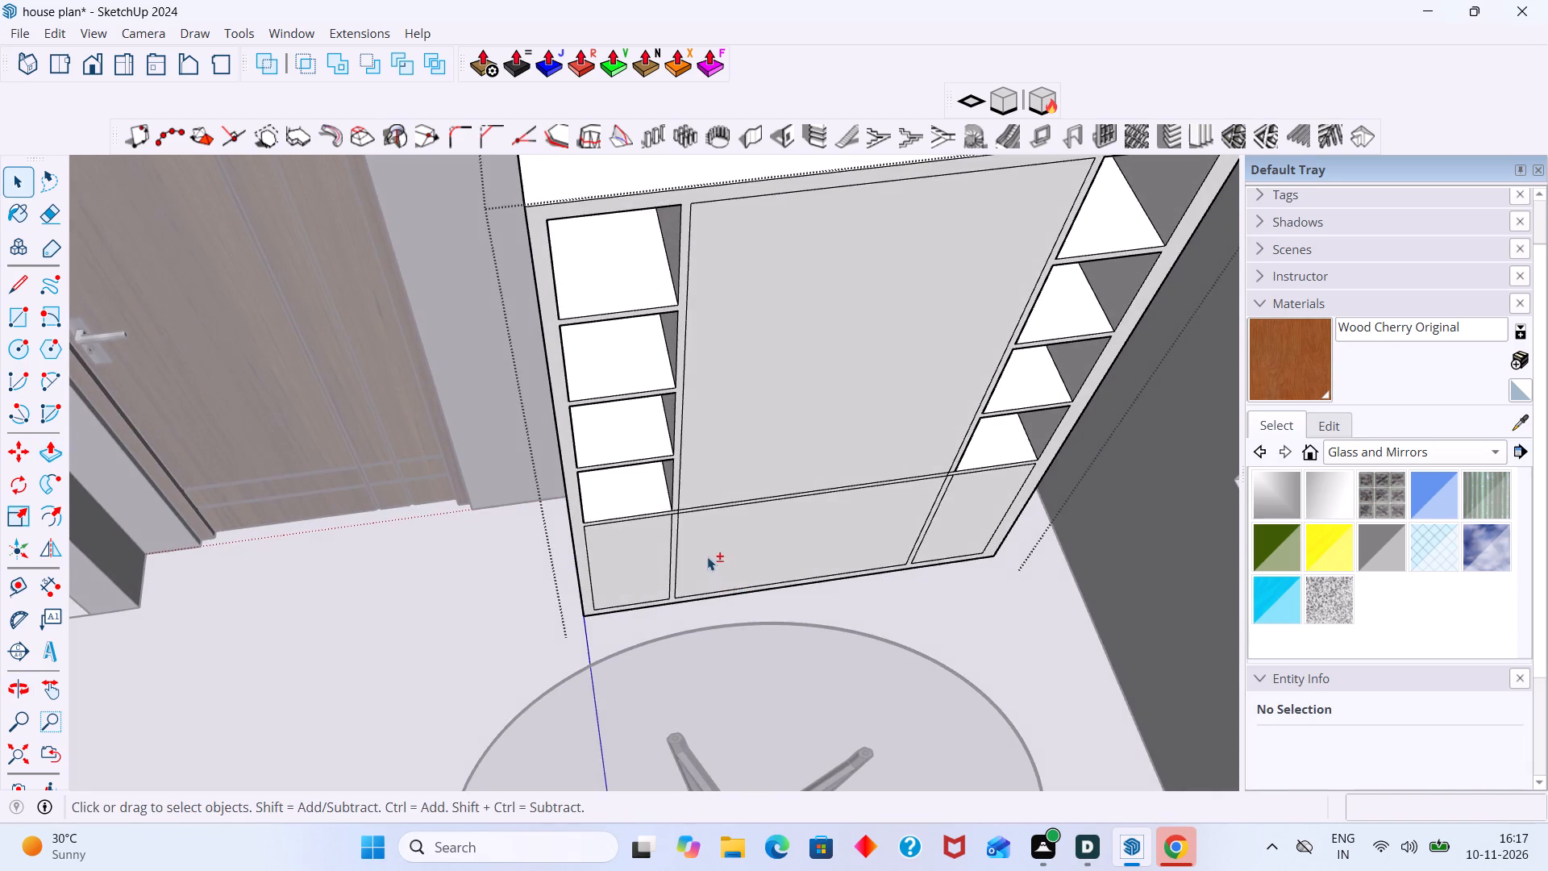
pyautogui.keyDown('shift'); pyautogui.moveTo(651, 501); pyautogui.dragTo(595, 444, button='middle'); pyautogui.keyUp('shift')
pyautogui.scroll(2, 667, 471)
pyautogui.keyDown('shift'); pyautogui.moveTo(666, 454); pyautogui.dragTo(569, 393, button='middle'); pyautogui.keyUp('shift')
pyautogui.scroll(5, 569, 421)
pyautogui.moveTo(539, 477); pyautogui.dragTo(489, 442, button='middle')
pyautogui.moveTo(830, 479); pyautogui.dragTo(851, 481, button='middle')
pyautogui.scroll(1, 1083, 269)
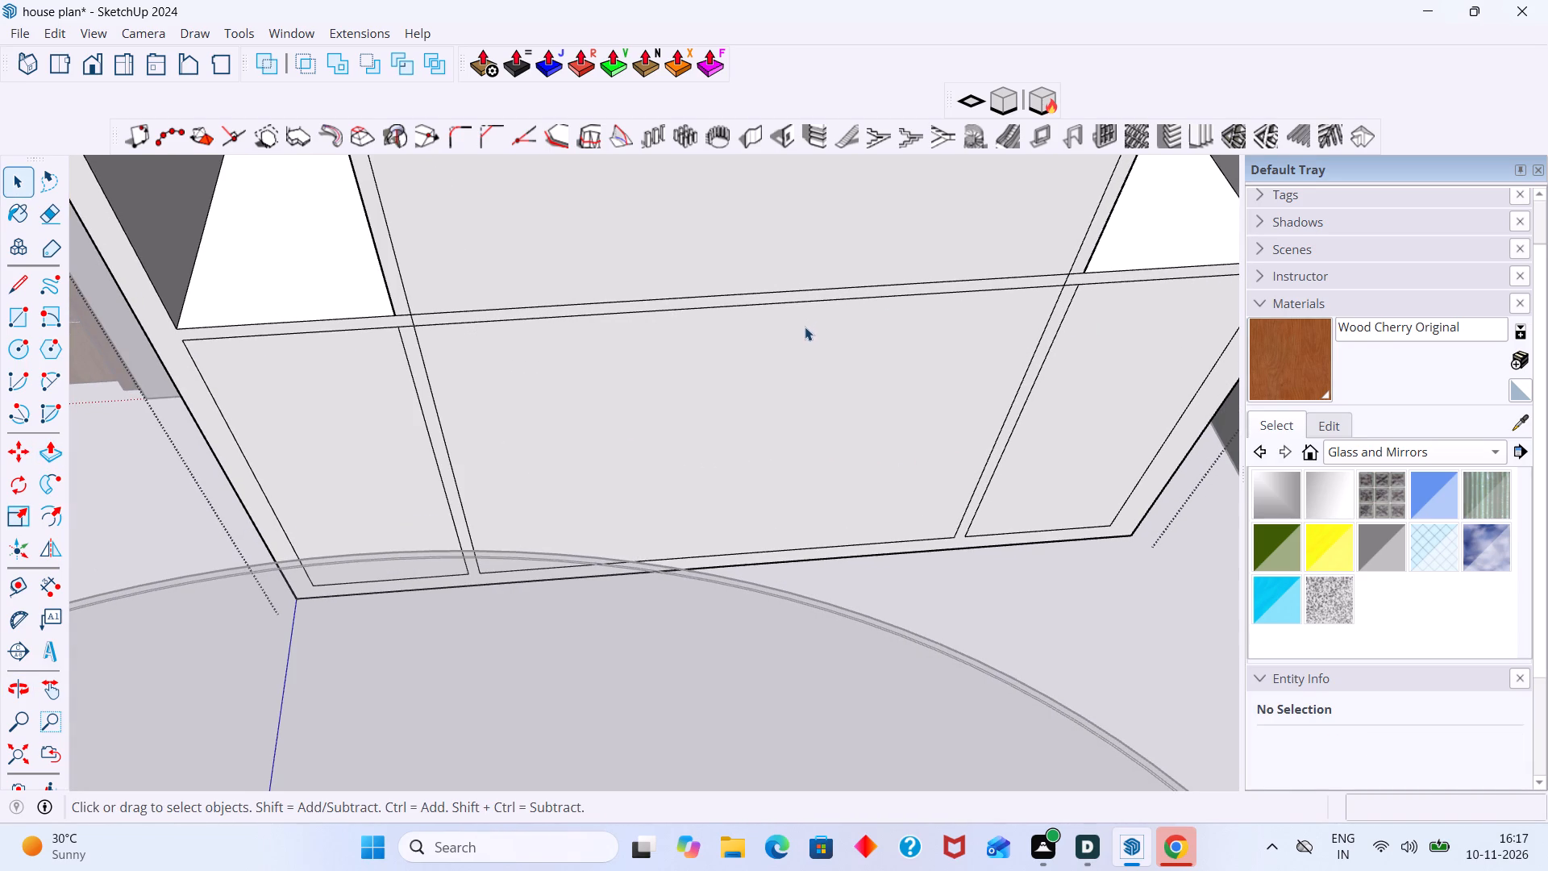
pyautogui.press('e')
pyautogui.scroll(11, 1066, 255)
pyautogui.moveTo(1072, 254); pyautogui.dragTo(1042, 289)
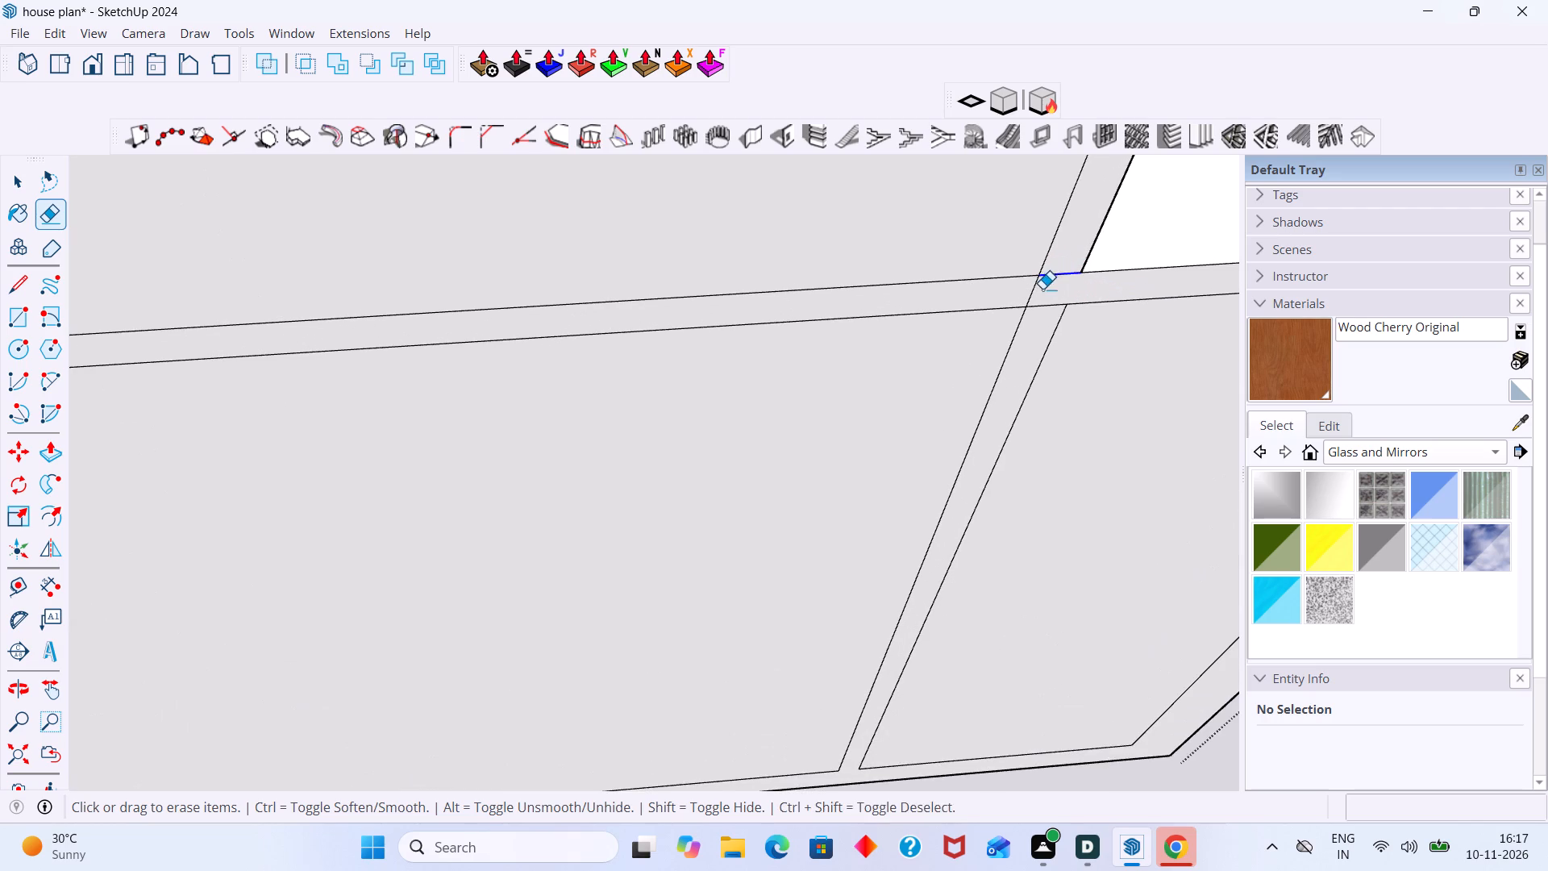
pyautogui.moveTo(1042, 289); pyautogui.dragTo(1041, 290)
pyautogui.moveTo(1063, 283); pyautogui.dragTo(1001, 306)
pyautogui.hotkey('ctrl', 'z')
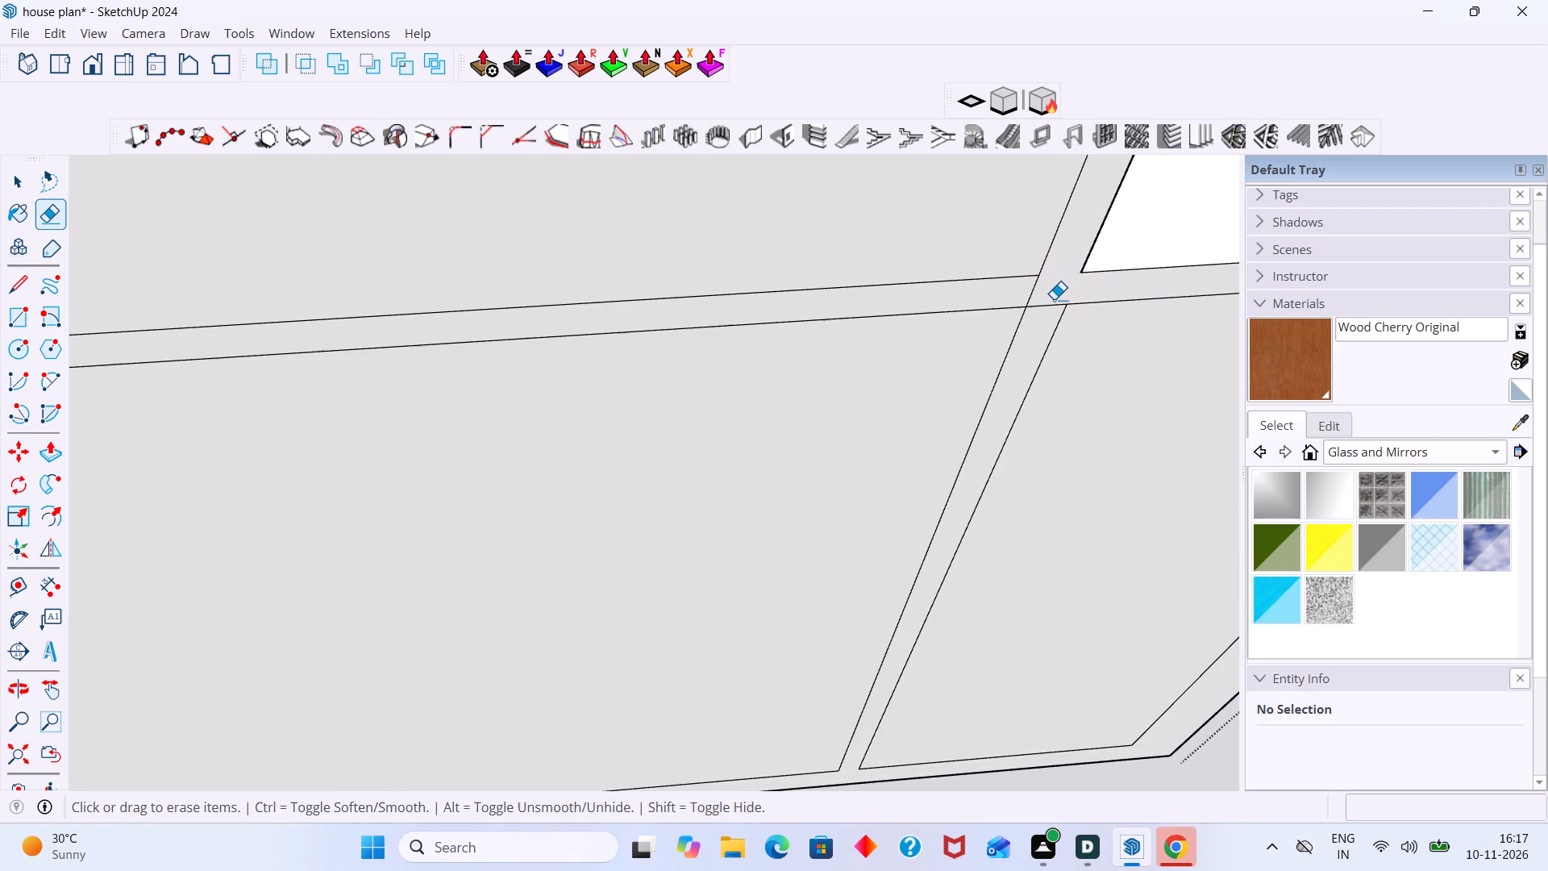
pyautogui.moveTo(1051, 299); pyautogui.dragTo(1048, 315)
pyautogui.moveTo(1047, 291); pyautogui.dragTo(1017, 291)
pyautogui.scroll(-11, 1031, 291)
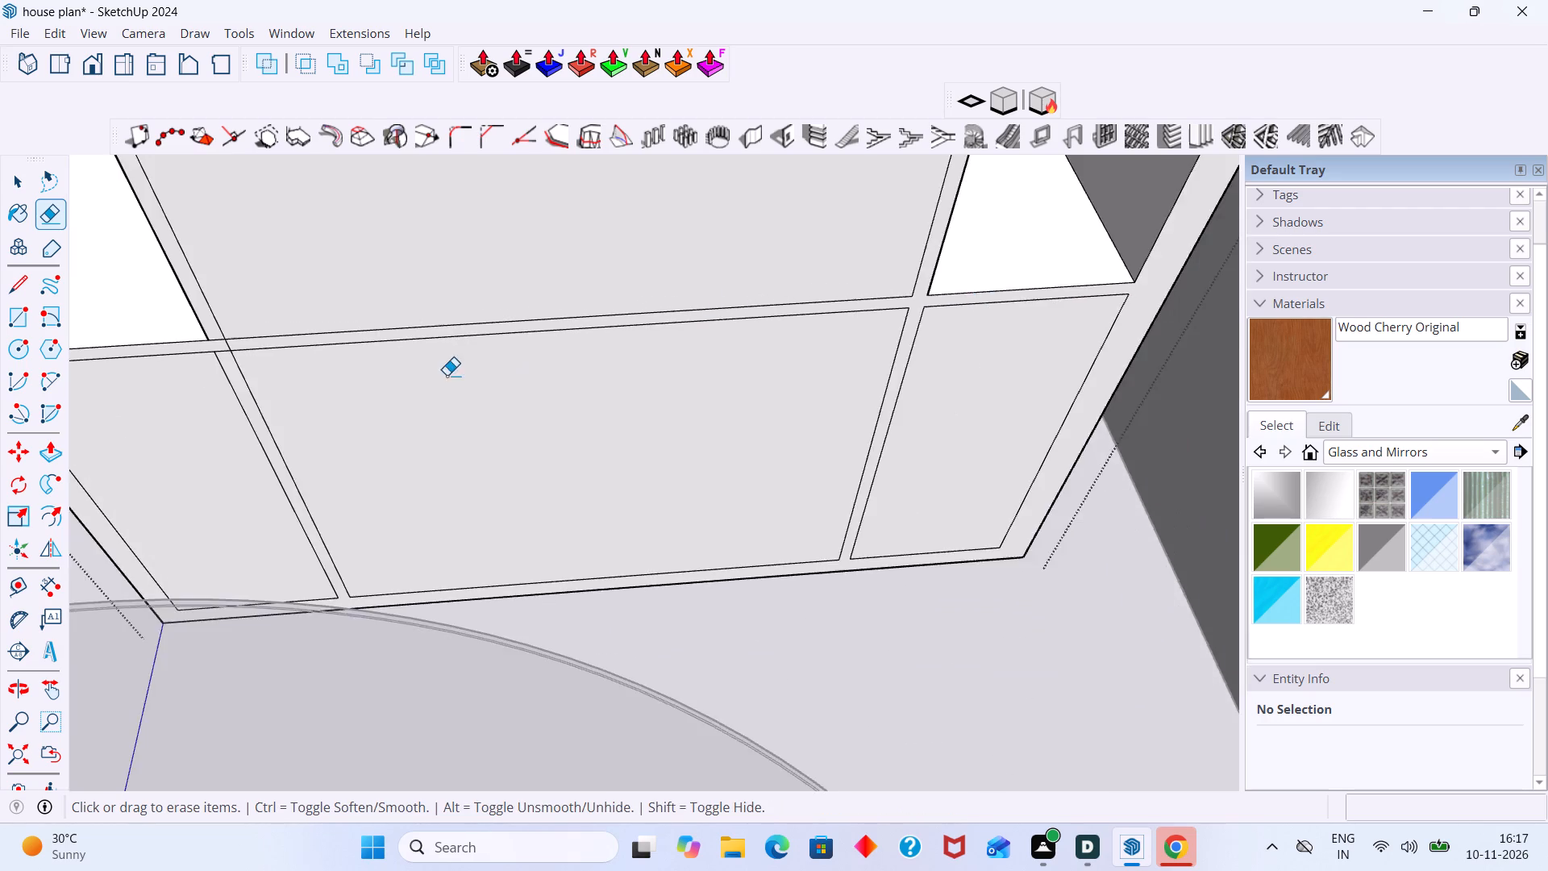
# Erase the short edges where the lowest shelf board crosses the wardrobe's left divider.
pyautogui.scroll(14, 203, 377)
pyautogui.moveTo(211, 332); pyautogui.dragTo(157, 338)
pyautogui.moveTo(159, 338); pyautogui.dragTo(165, 365)
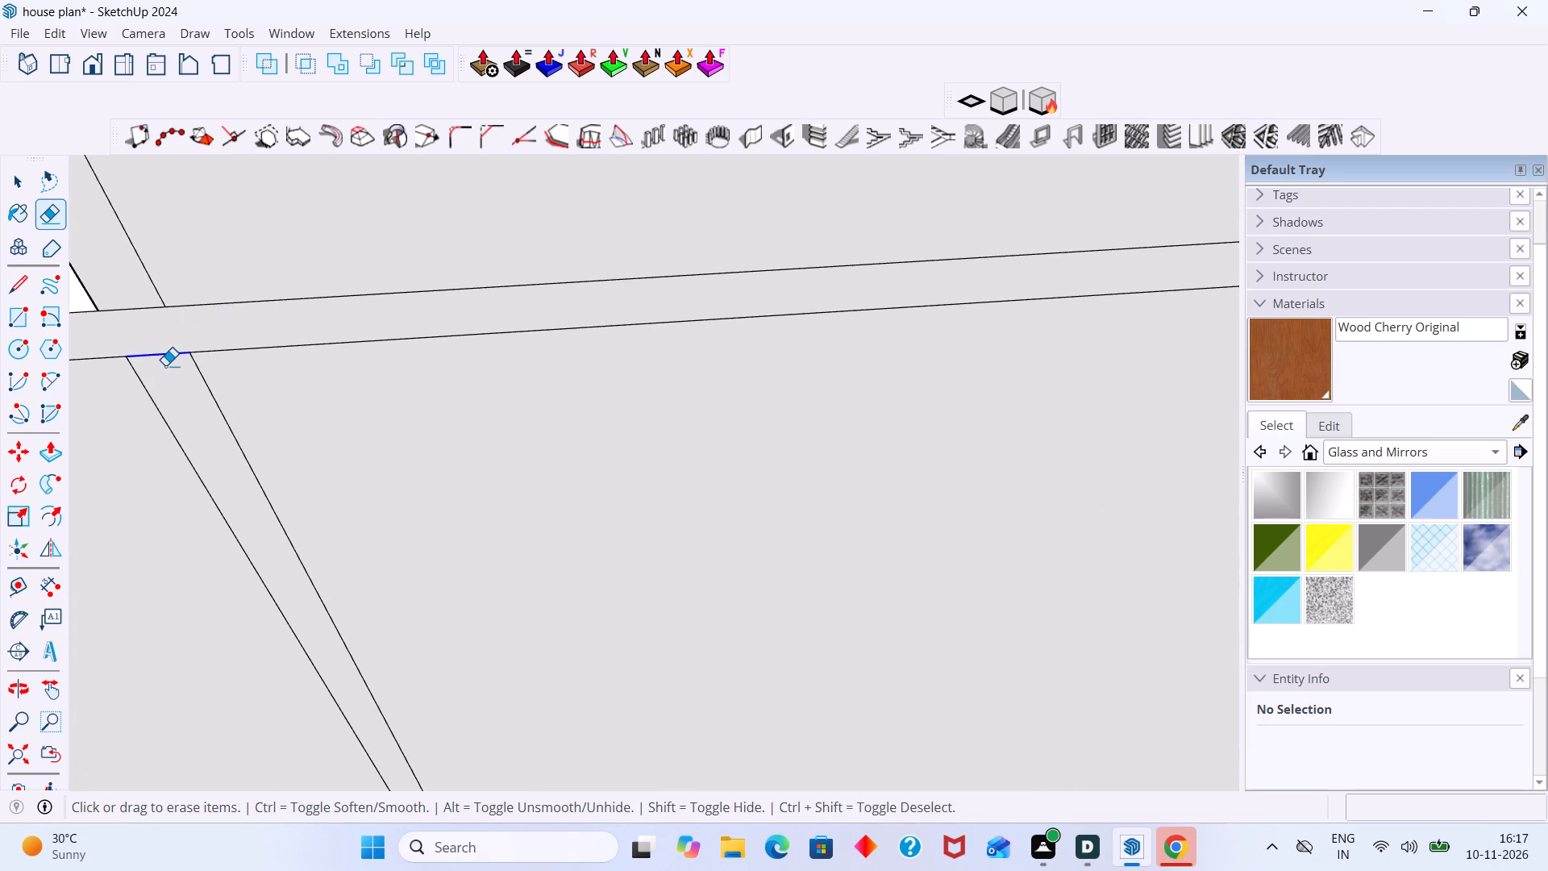
pyautogui.moveTo(165, 365); pyautogui.dragTo(166, 366)
pyautogui.moveTo(120, 285); pyautogui.dragTo(152, 356)
pyautogui.scroll(-14, 154, 347)
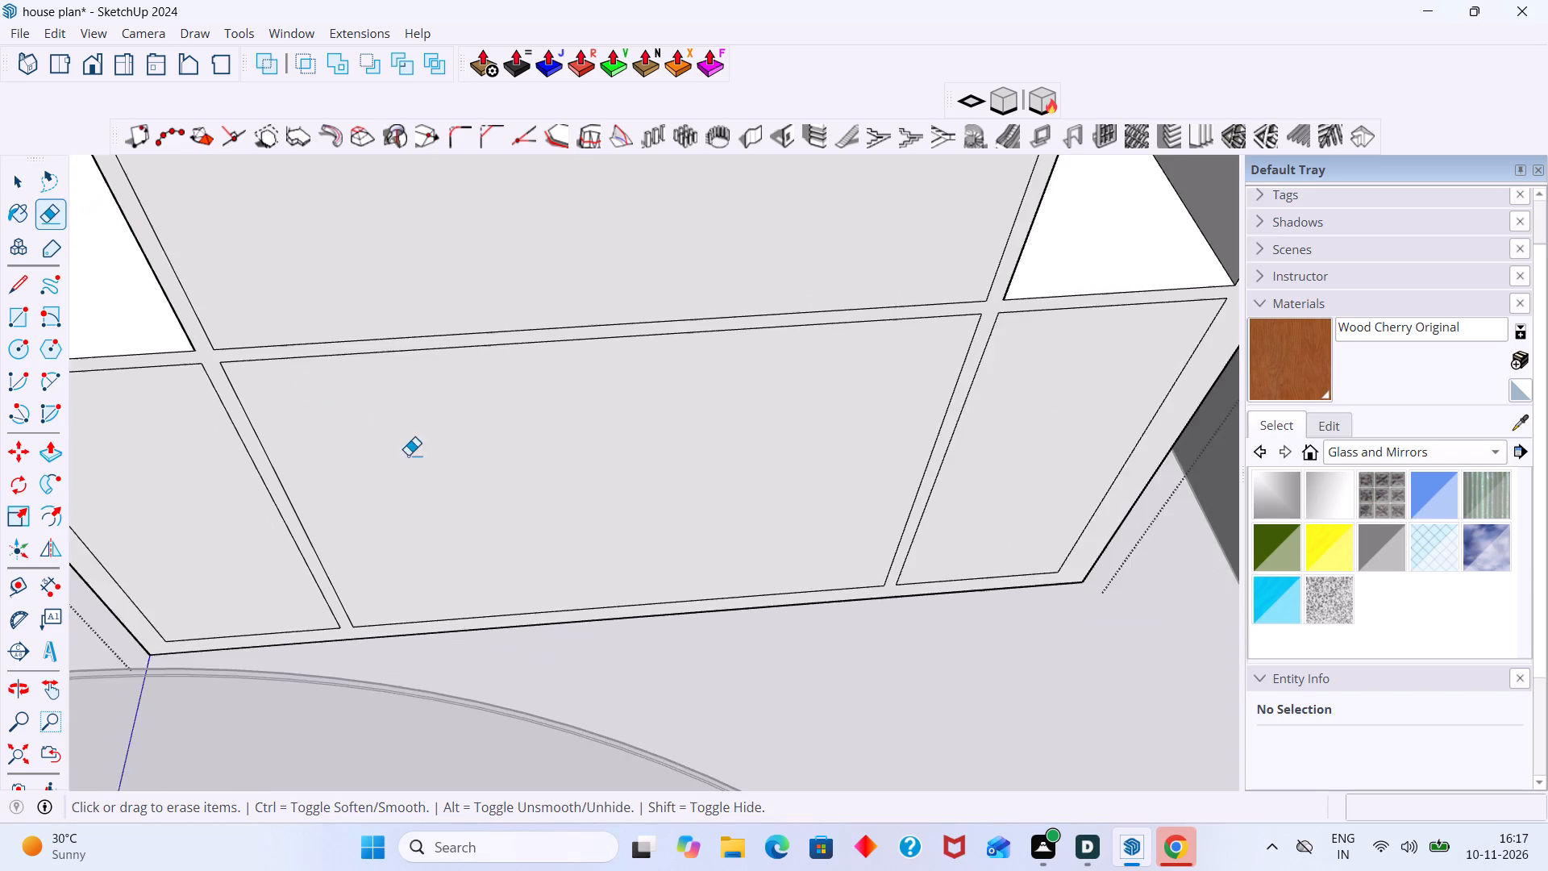
# Divide the left vertical edge of the lower center panel into two equal segments.
pyautogui.moveTo(403, 448); pyautogui.dragTo(456, 388, button='middle')
pyautogui.scroll(-10, 458, 390)
pyautogui.moveTo(587, 460); pyautogui.dragTo(531, 469, button='middle')
pyautogui.press('space')
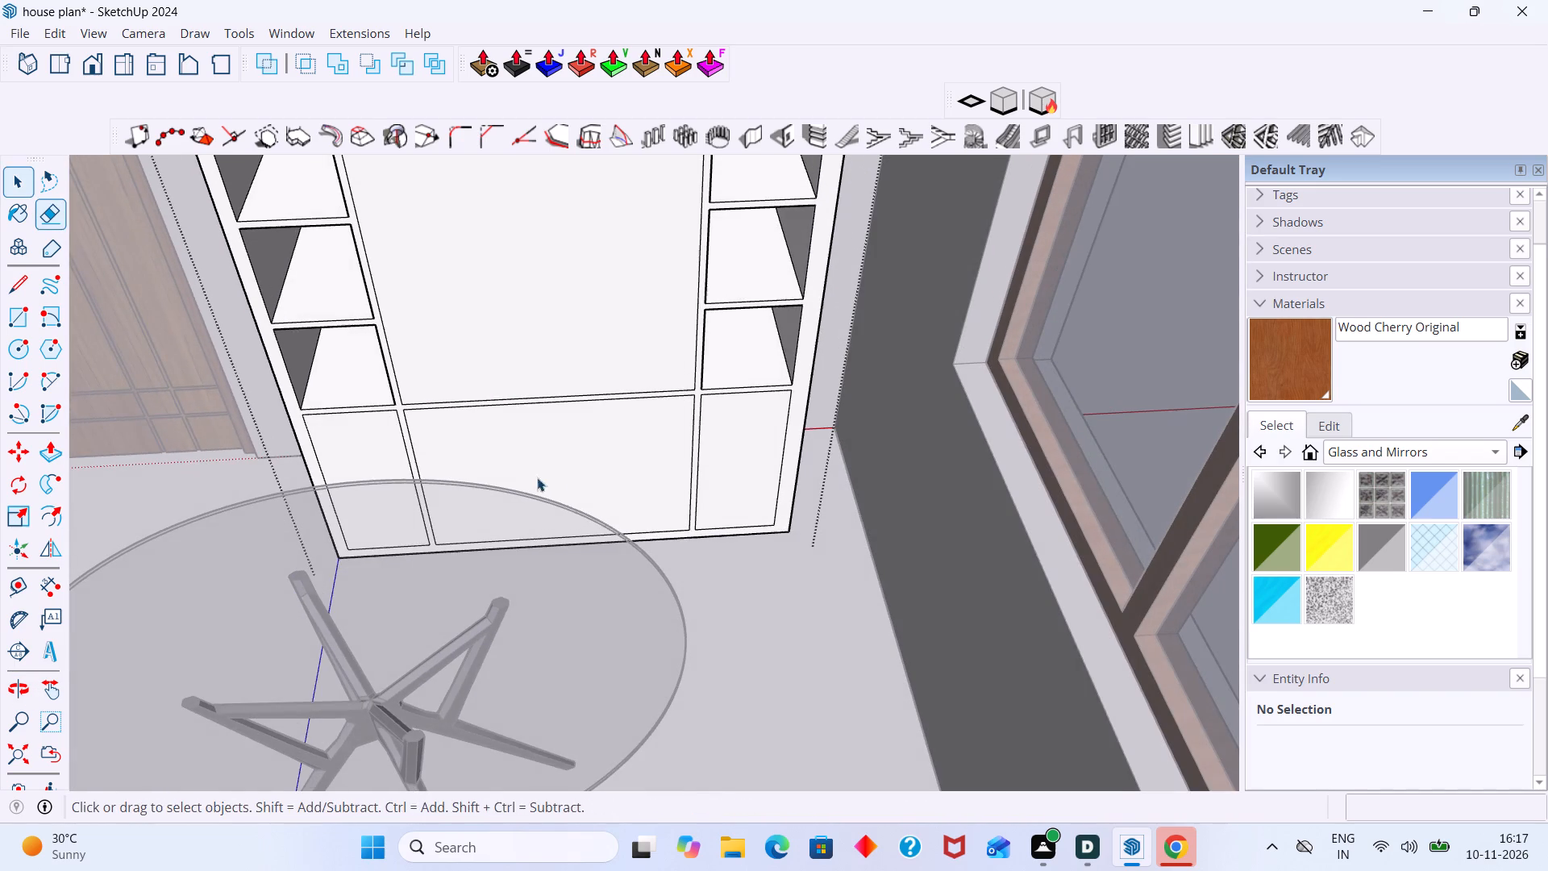
pyautogui.moveTo(562, 467); pyautogui.dragTo(497, 511, button='middle')
pyautogui.scroll(9, 435, 478)
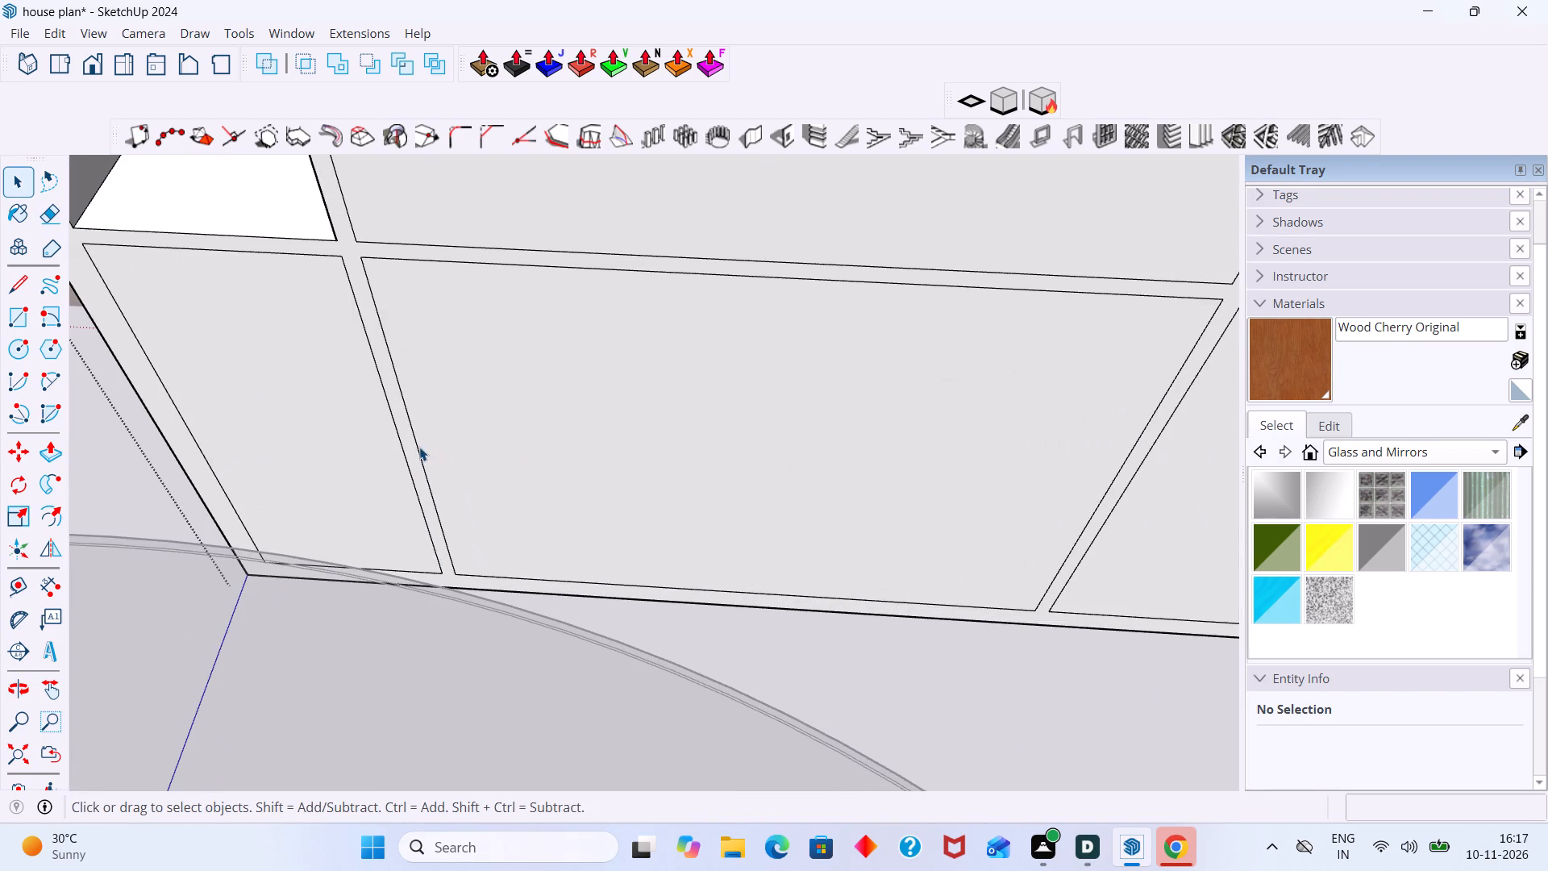
pyautogui.click(417, 448)
pyautogui.rightClick(417, 448)
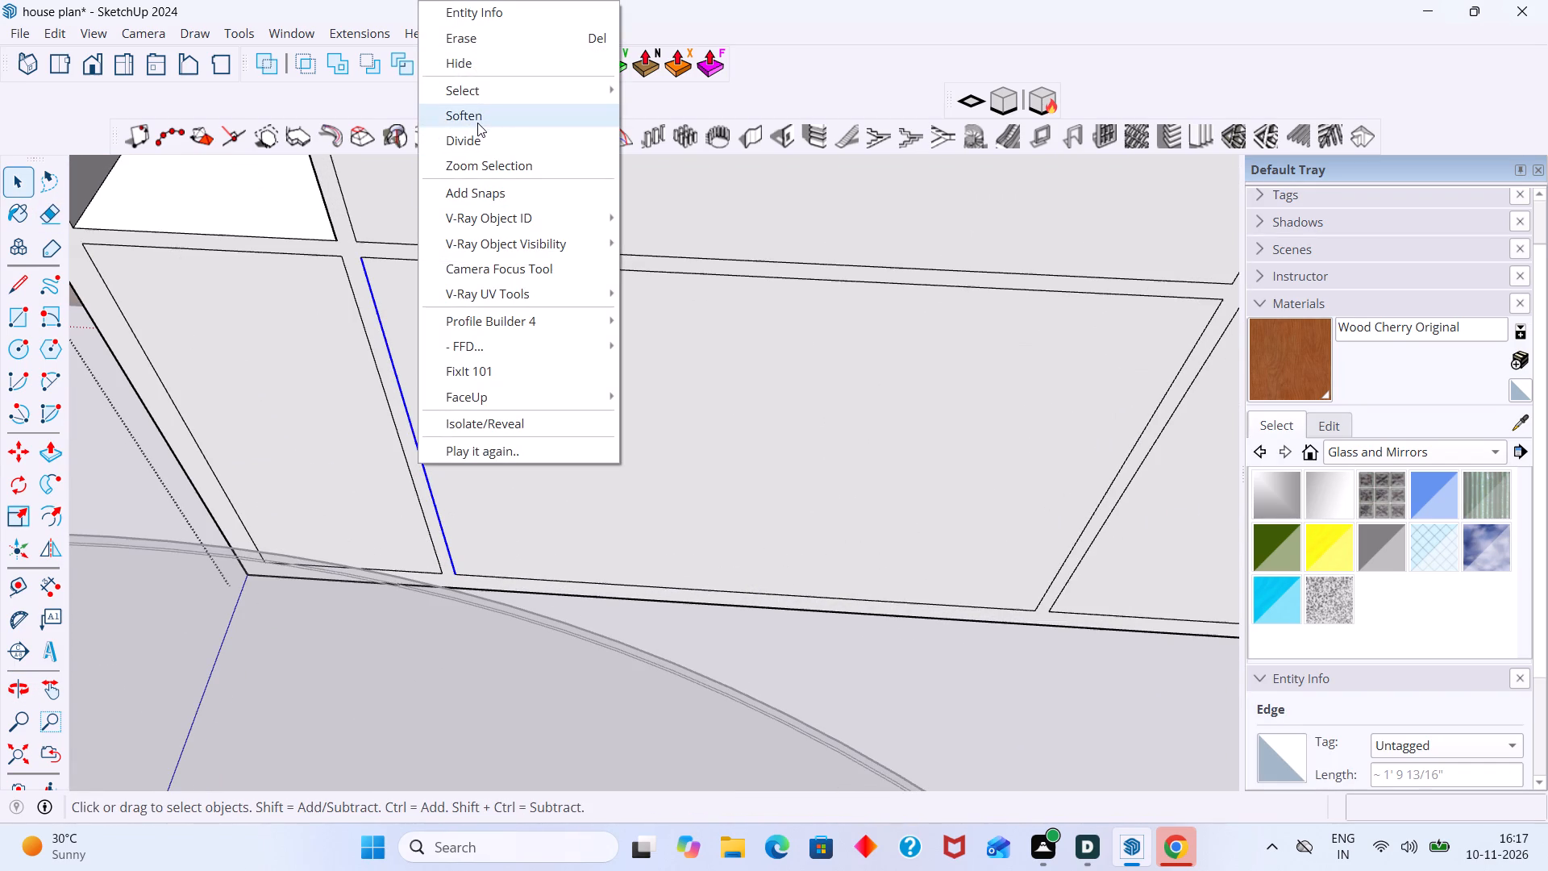
pyautogui.click(477, 138)
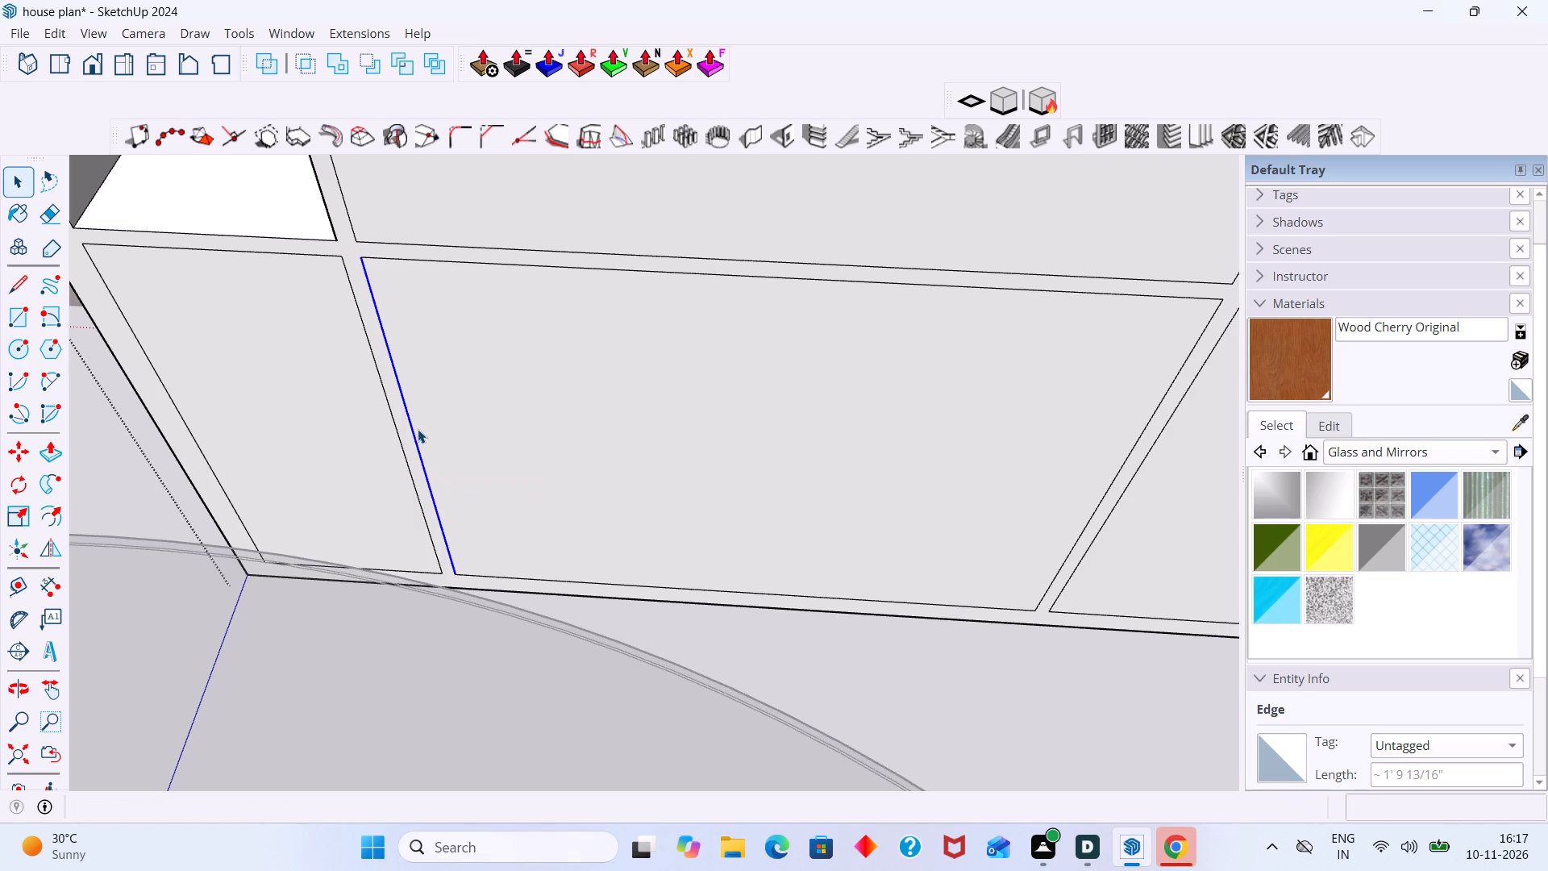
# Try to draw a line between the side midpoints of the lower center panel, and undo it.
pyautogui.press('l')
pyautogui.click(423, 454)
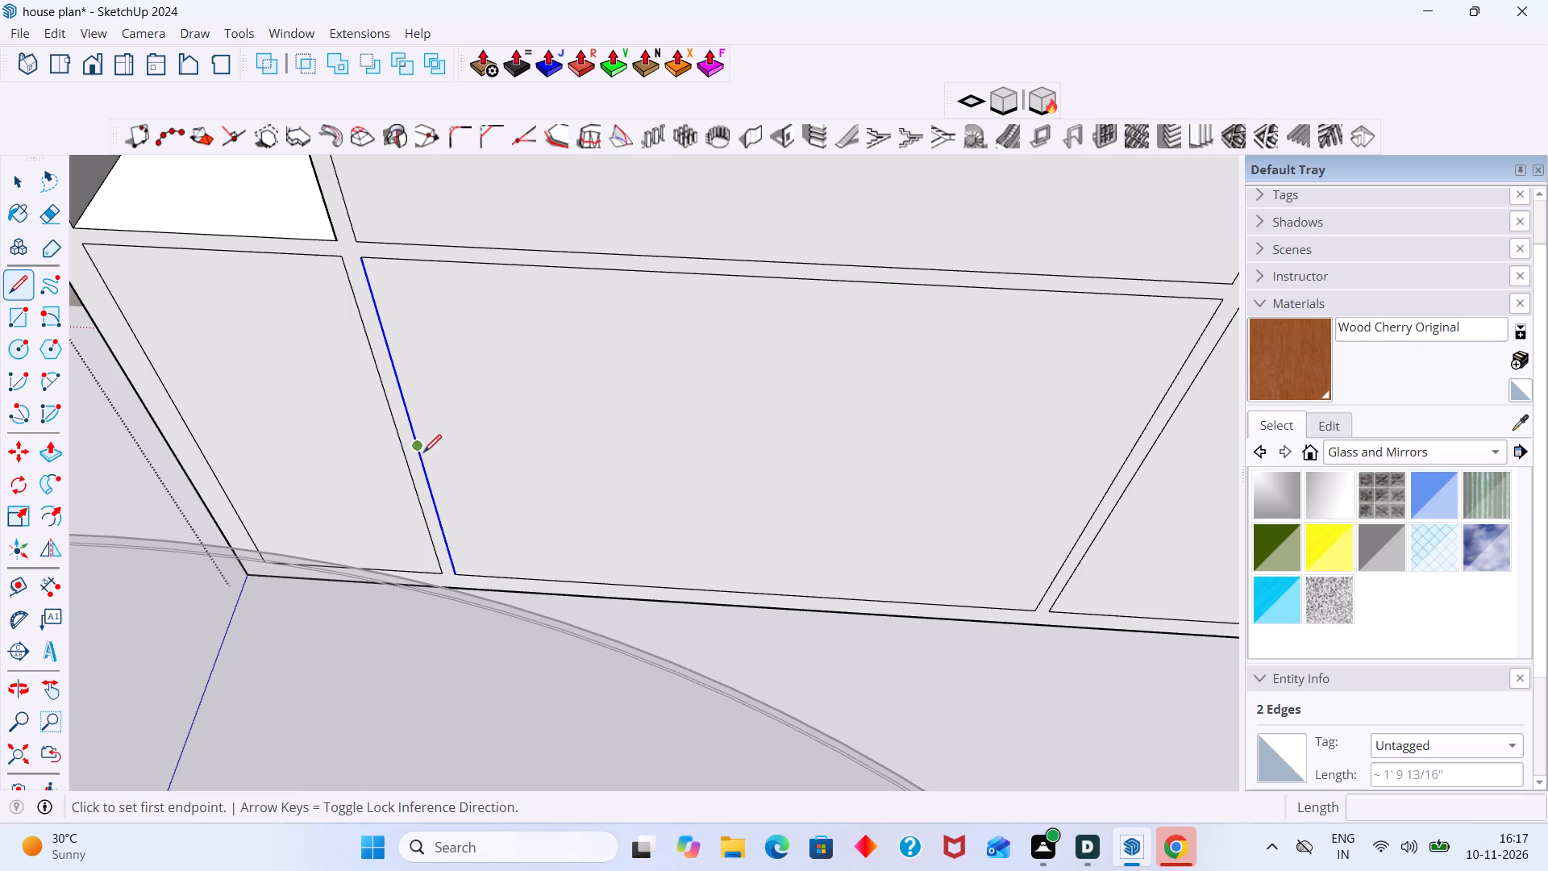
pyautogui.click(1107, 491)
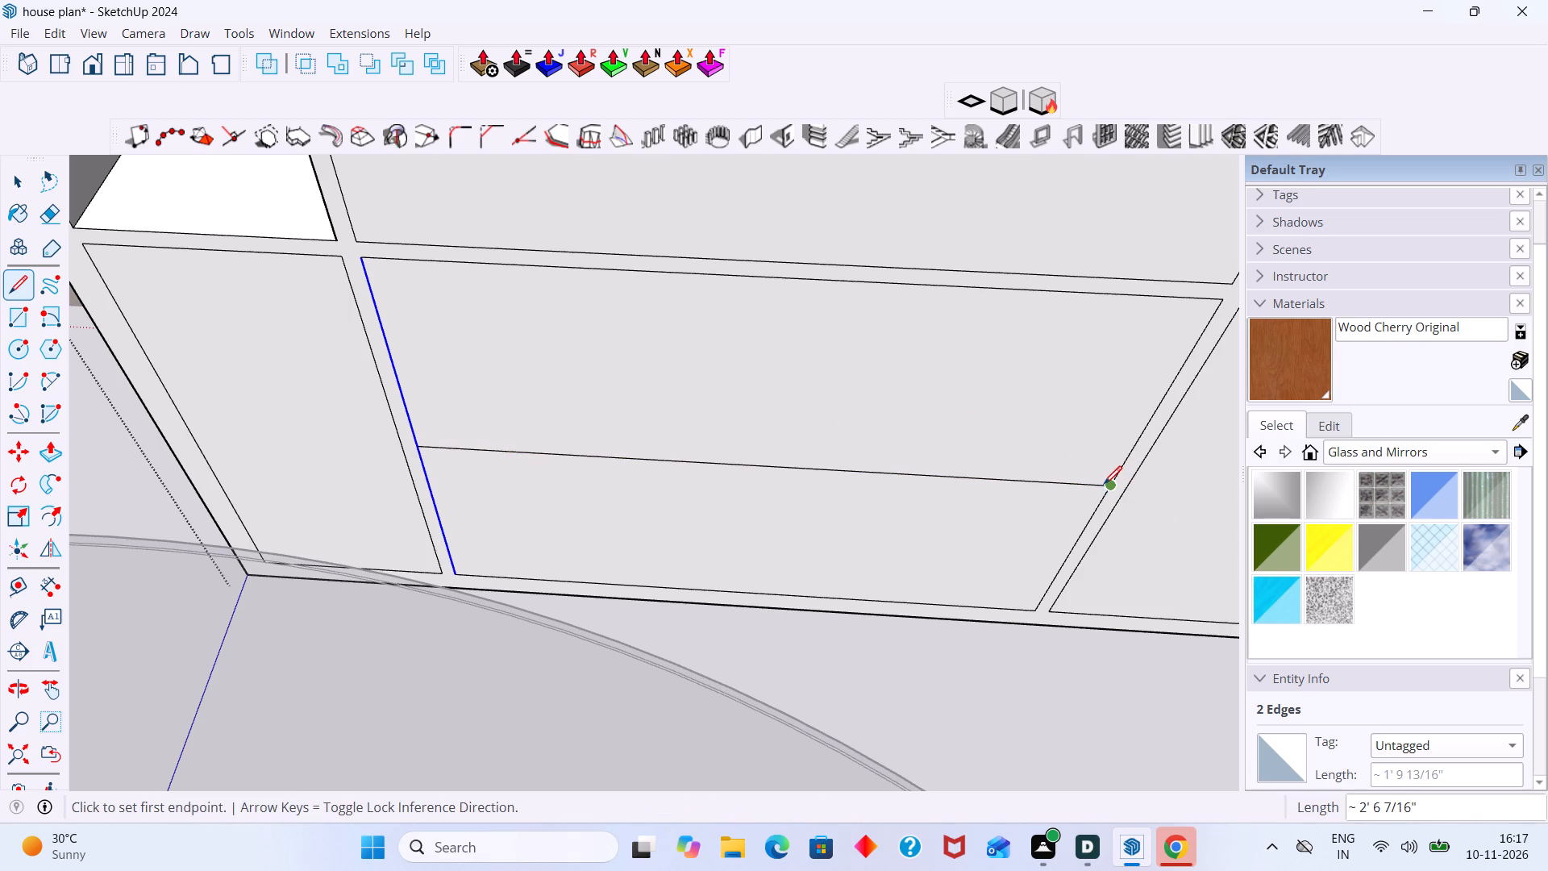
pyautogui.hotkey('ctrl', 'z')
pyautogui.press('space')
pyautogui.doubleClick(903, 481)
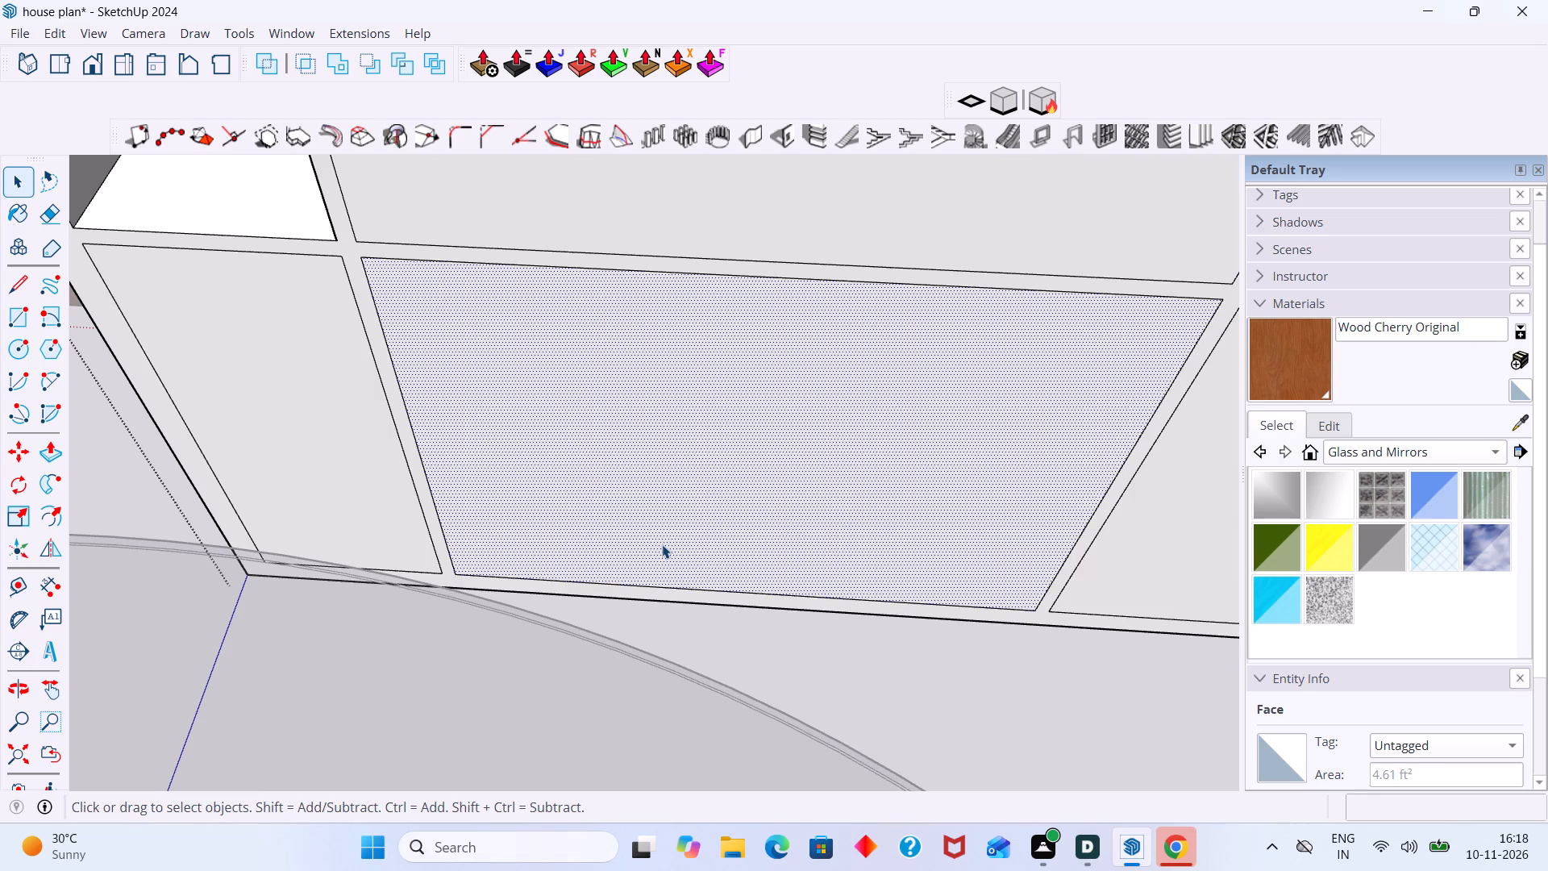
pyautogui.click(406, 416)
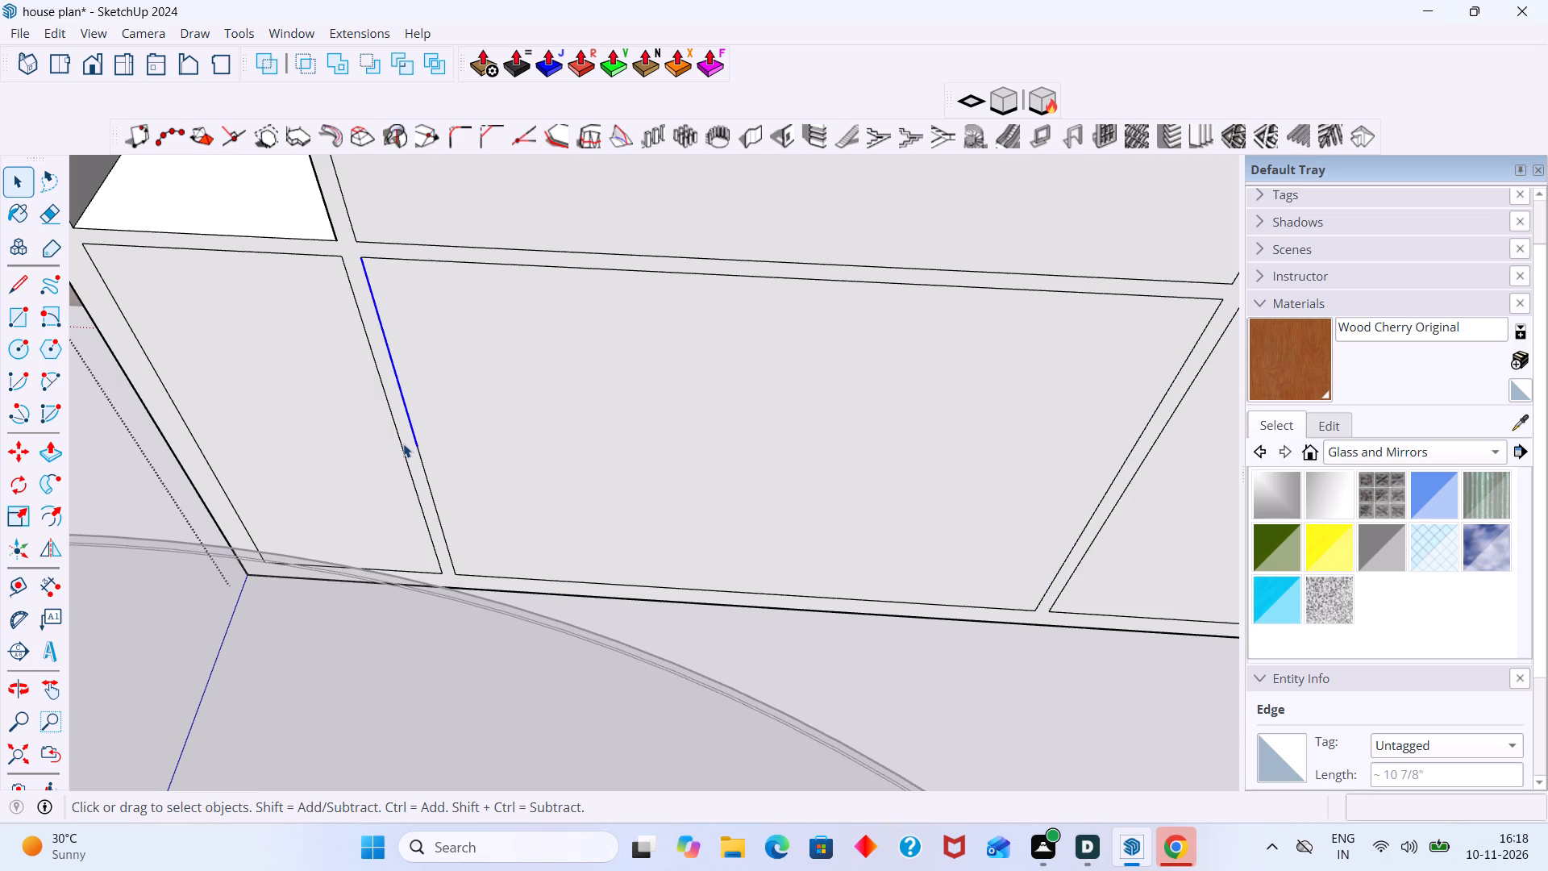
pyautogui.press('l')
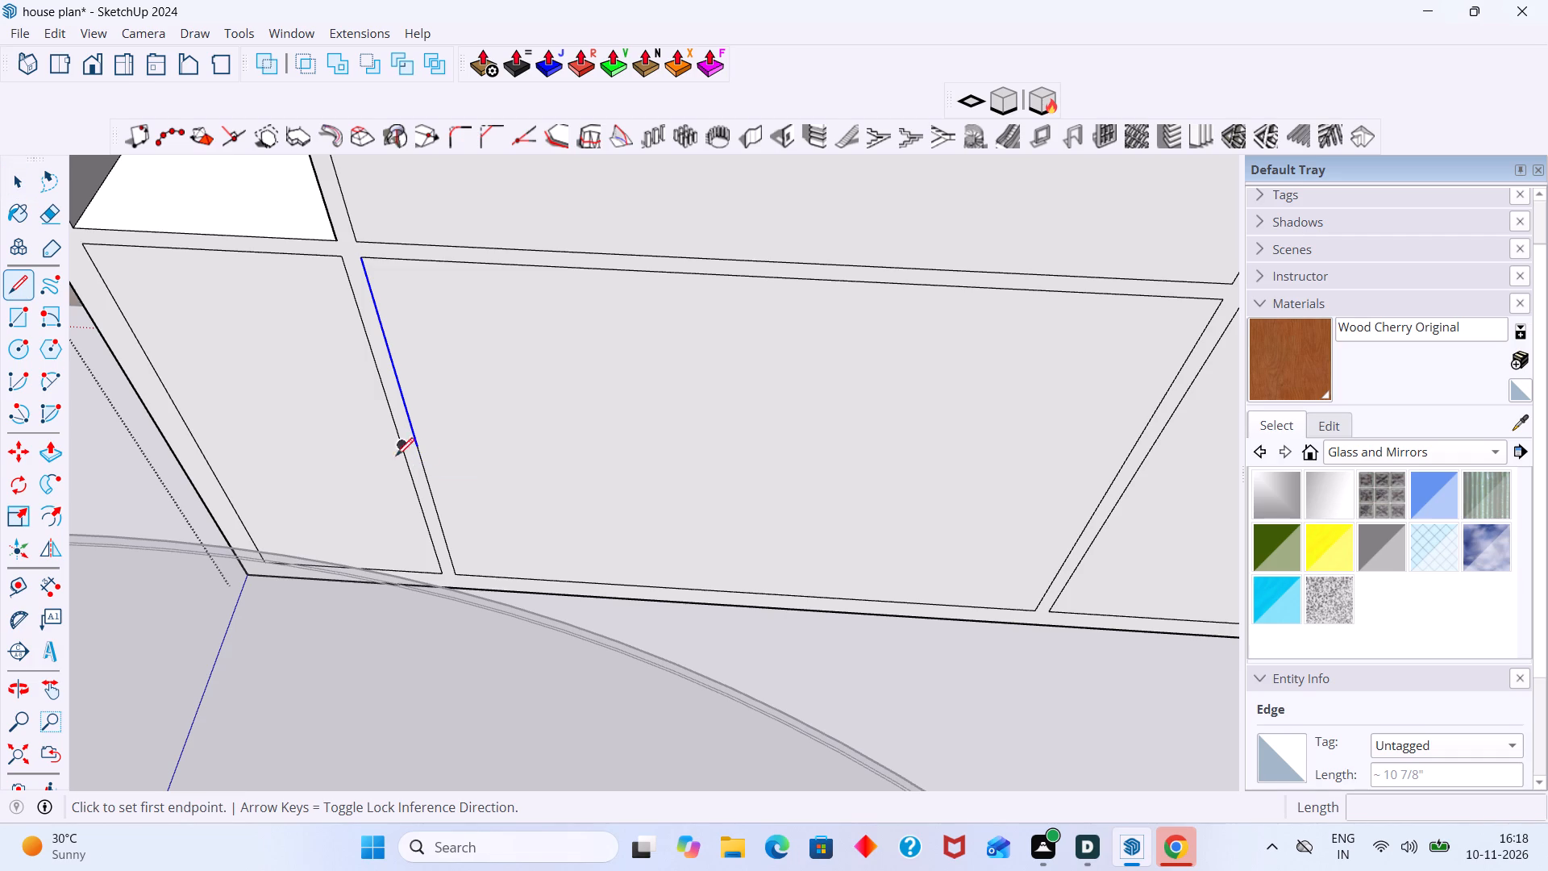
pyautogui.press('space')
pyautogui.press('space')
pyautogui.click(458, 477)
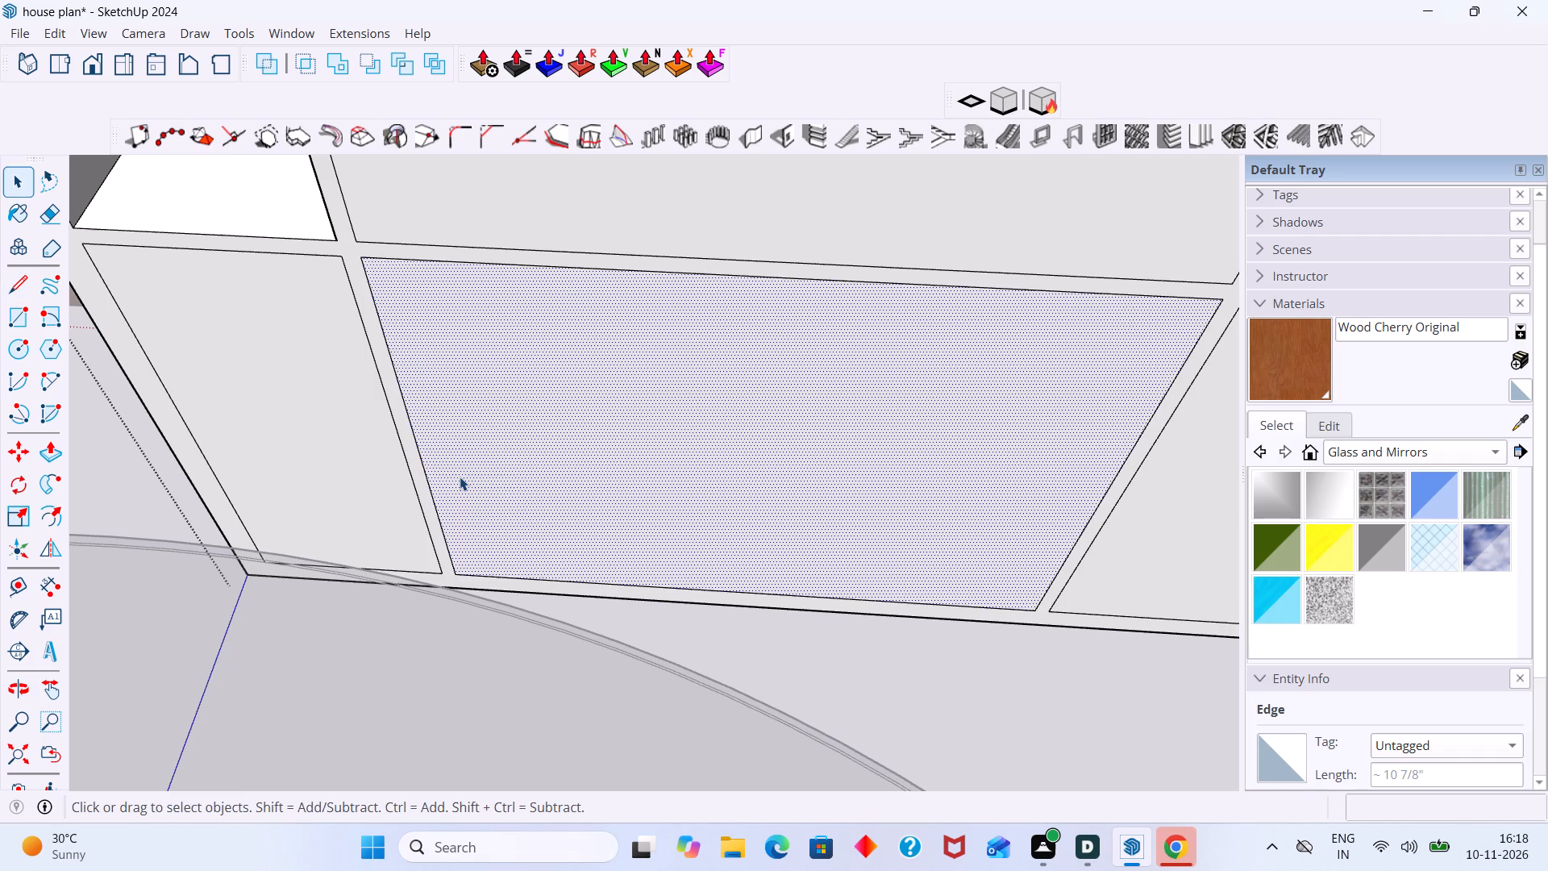
# Draw a line about 2' 6 7/16" long across the lower center panel, between the midpoints of its side edges.
pyautogui.press('l')
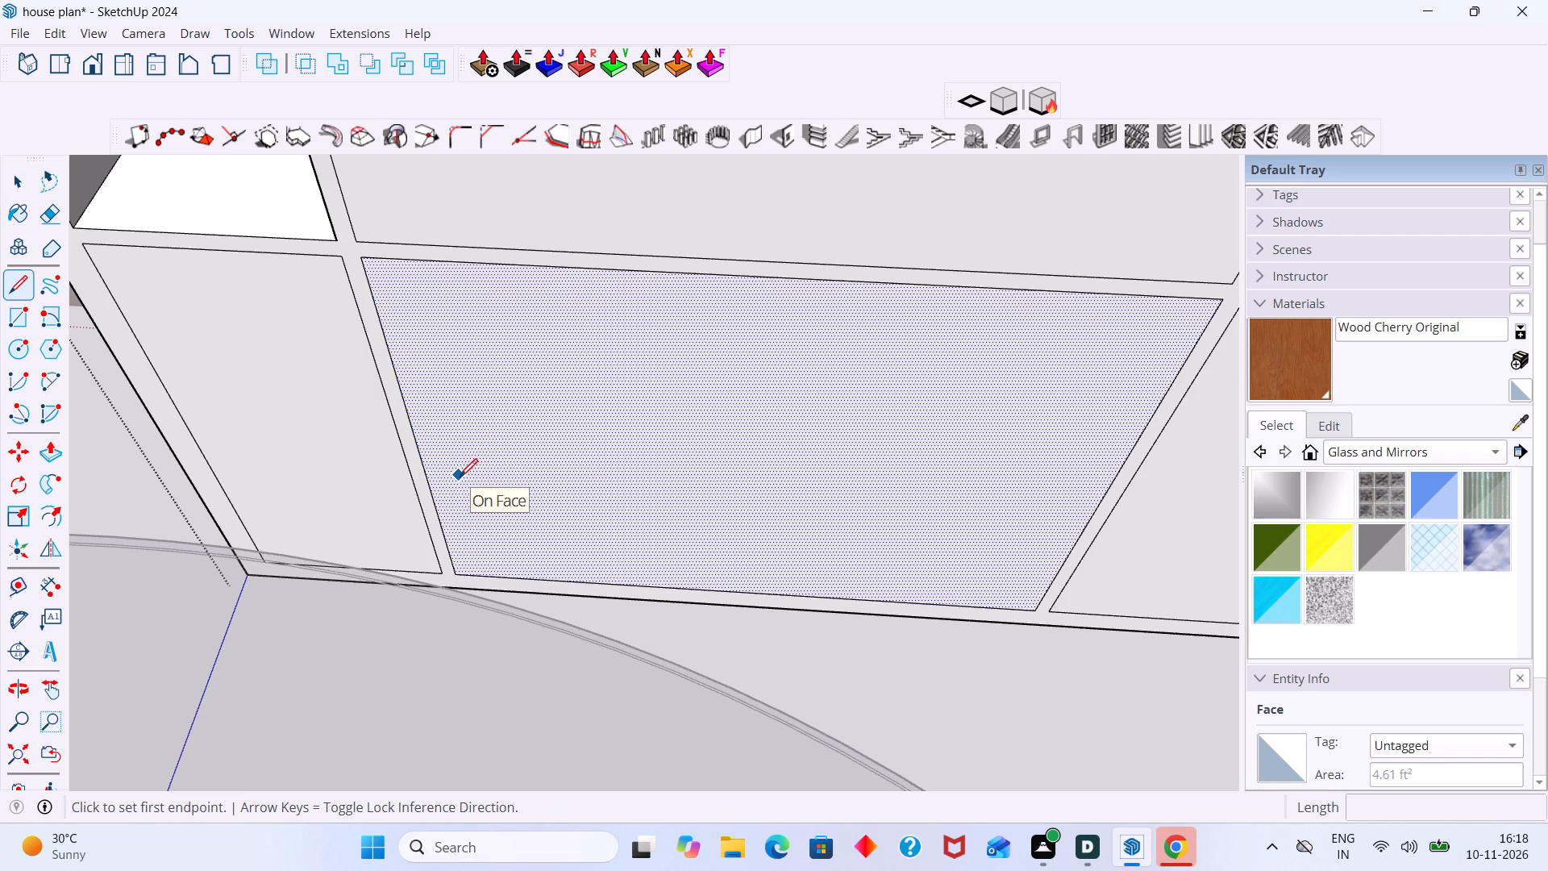
pyautogui.click(414, 444)
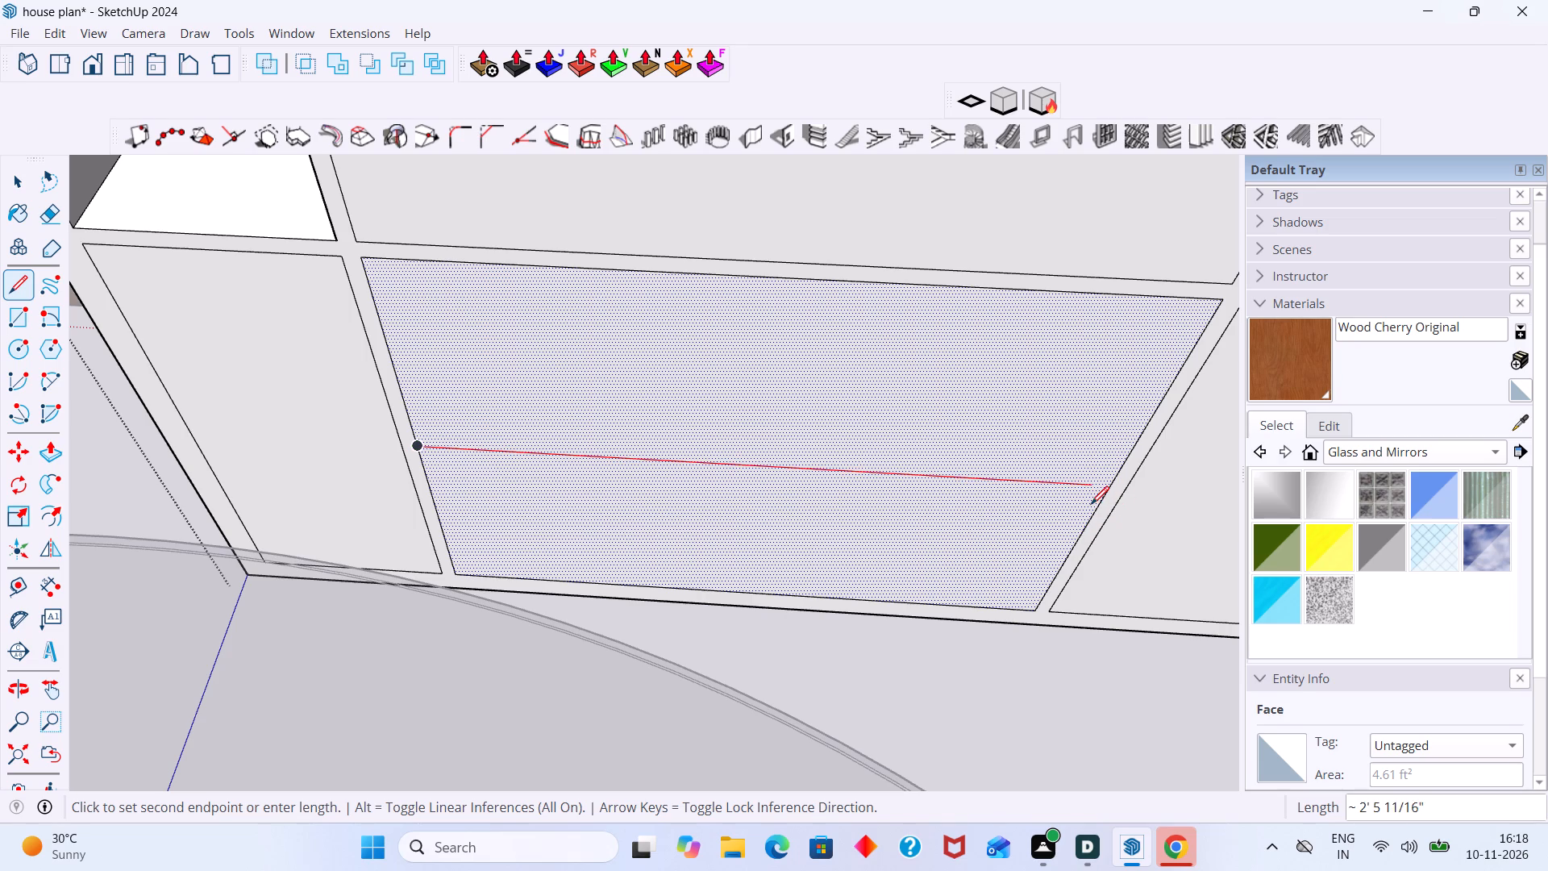
pyautogui.click(1107, 489)
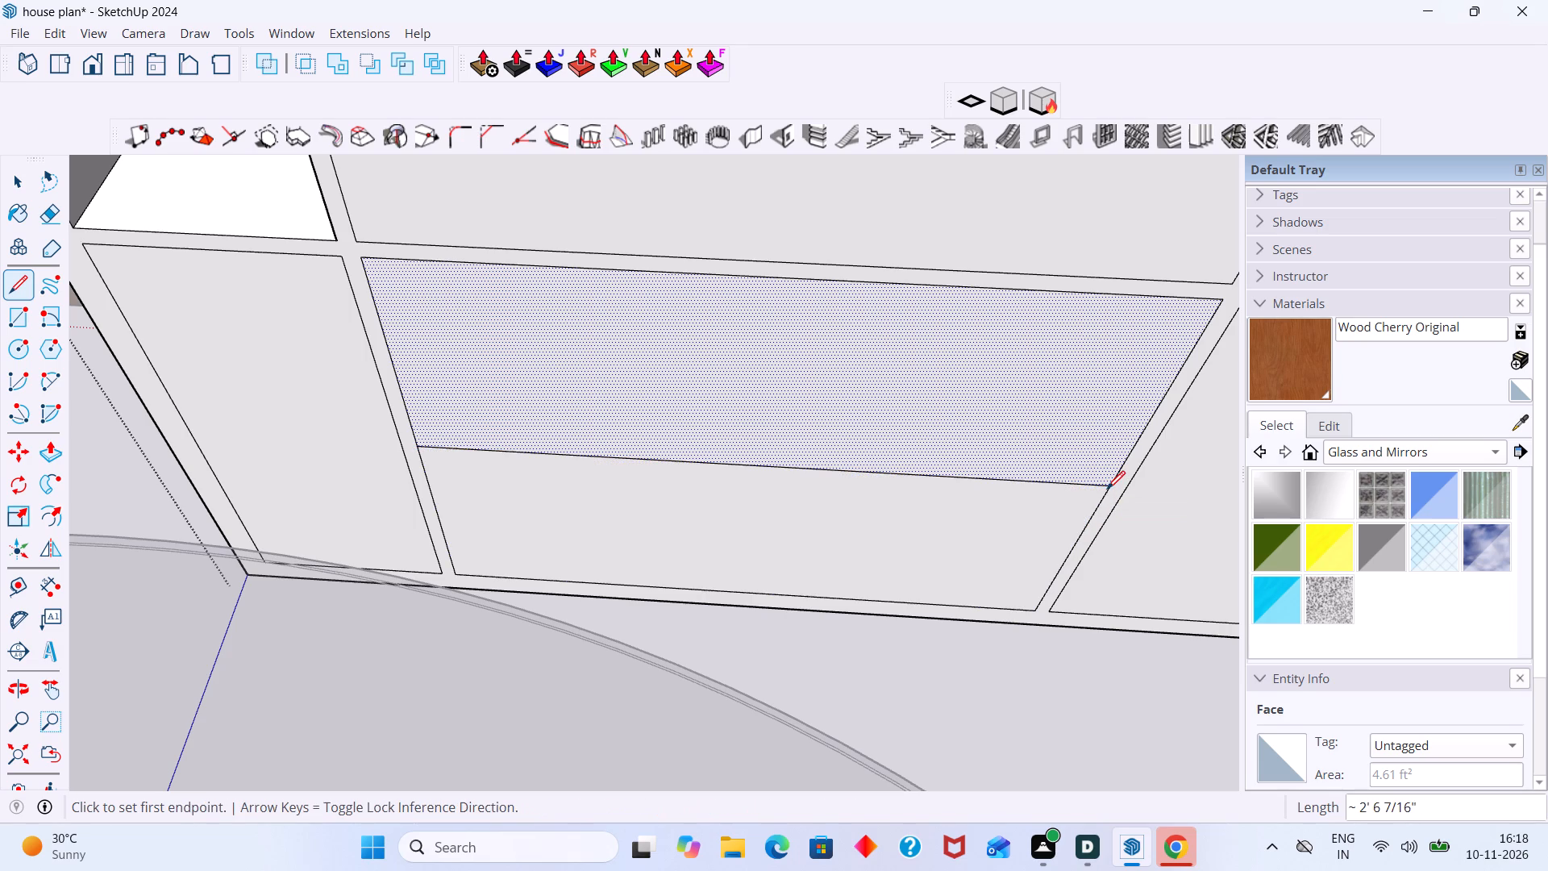
pyautogui.press('space')
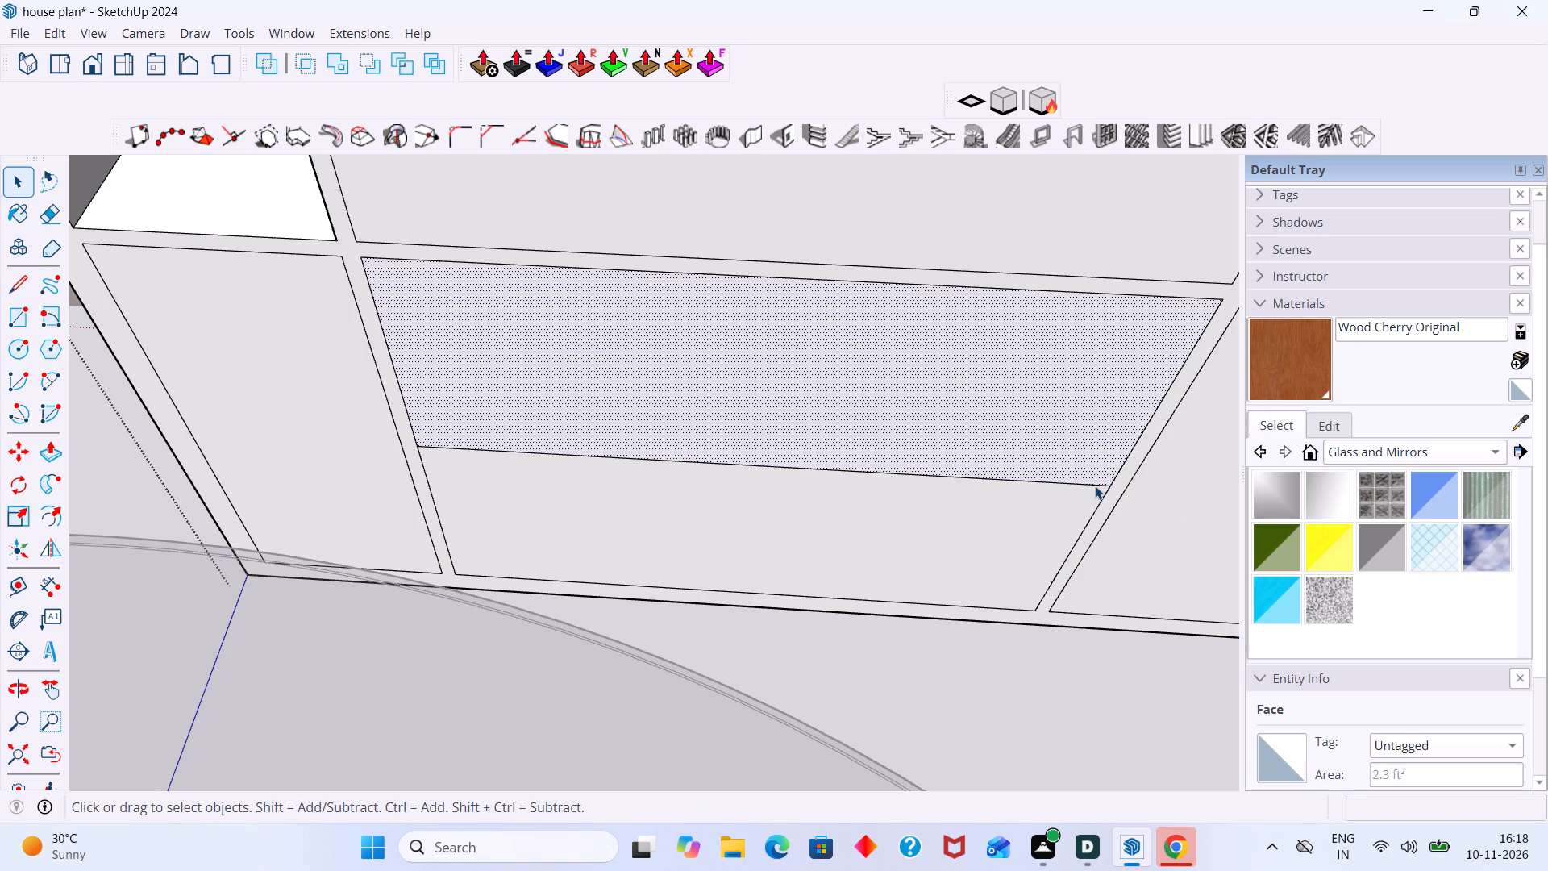
# Copy the midpoint line 9 mm upward on the lower center panel.
pyautogui.click(1095, 486)
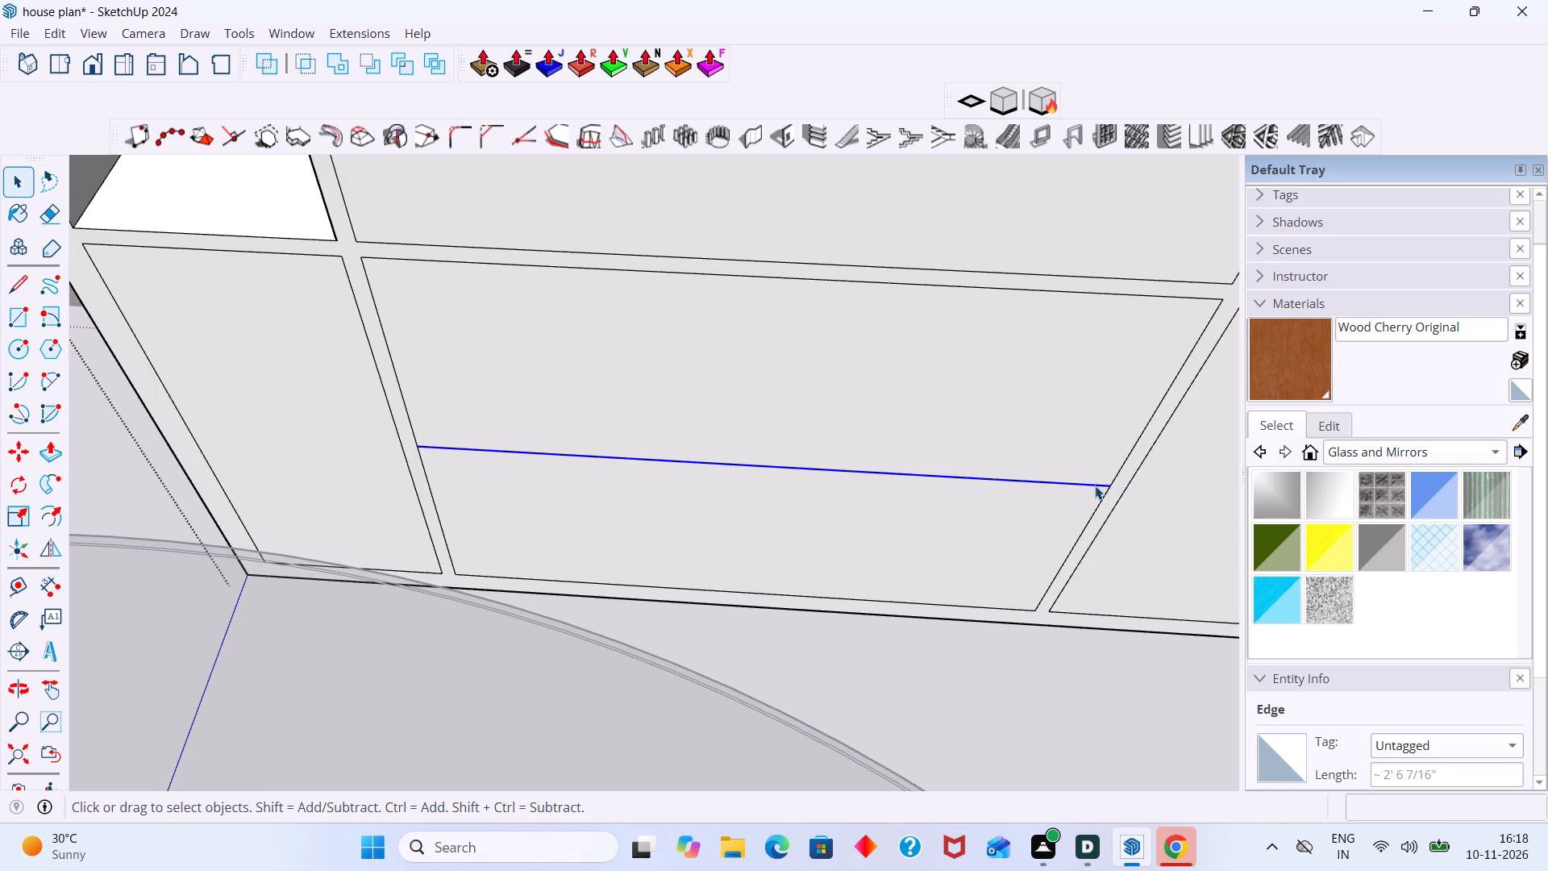
pyautogui.press('m')
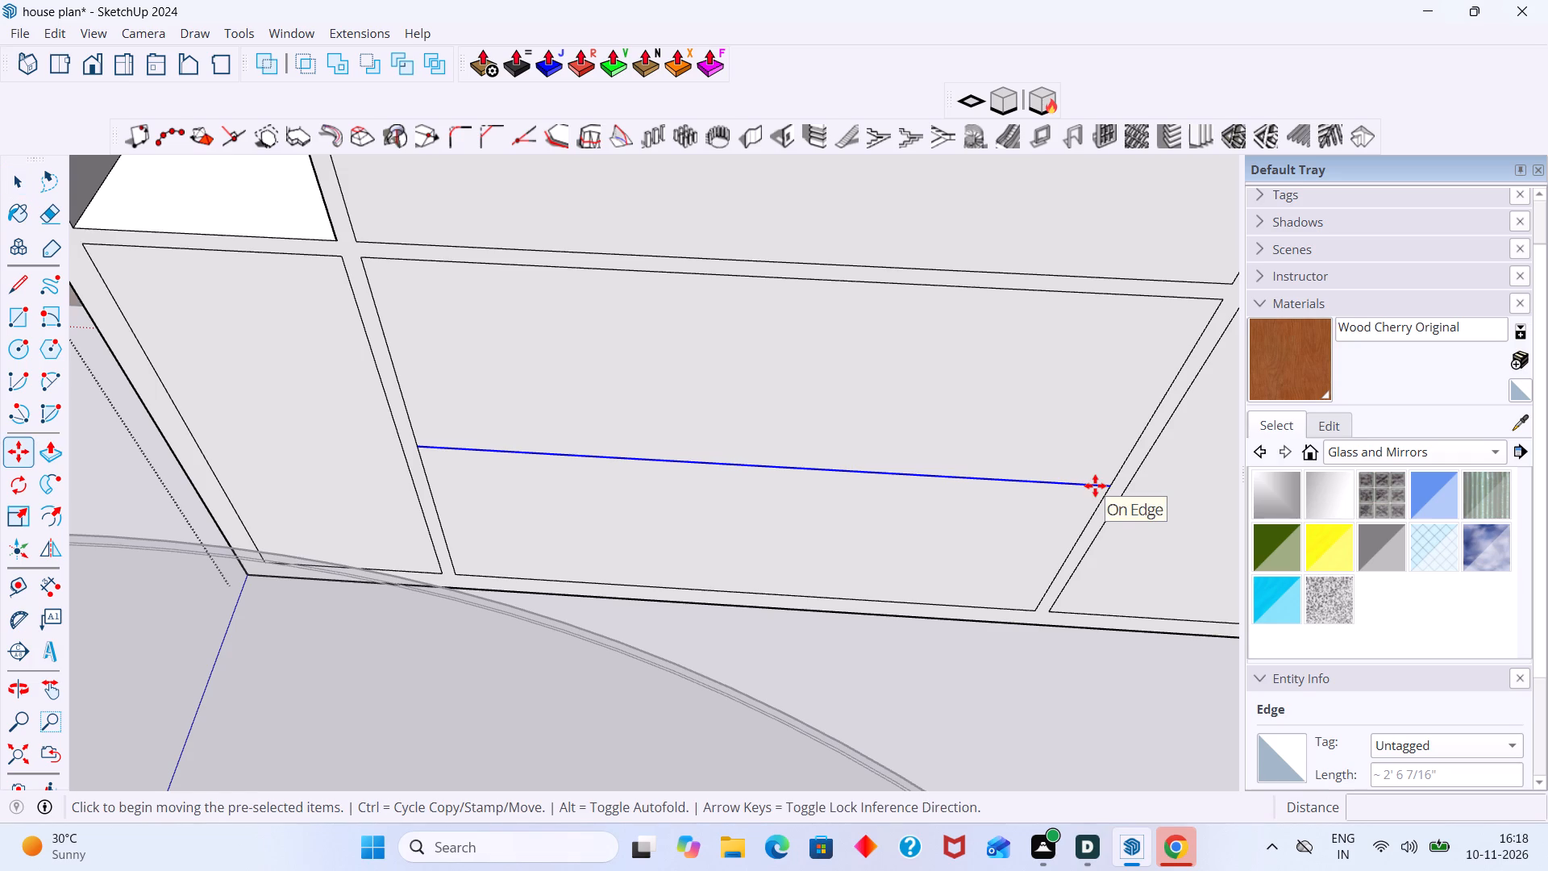
pyautogui.click(1095, 486)
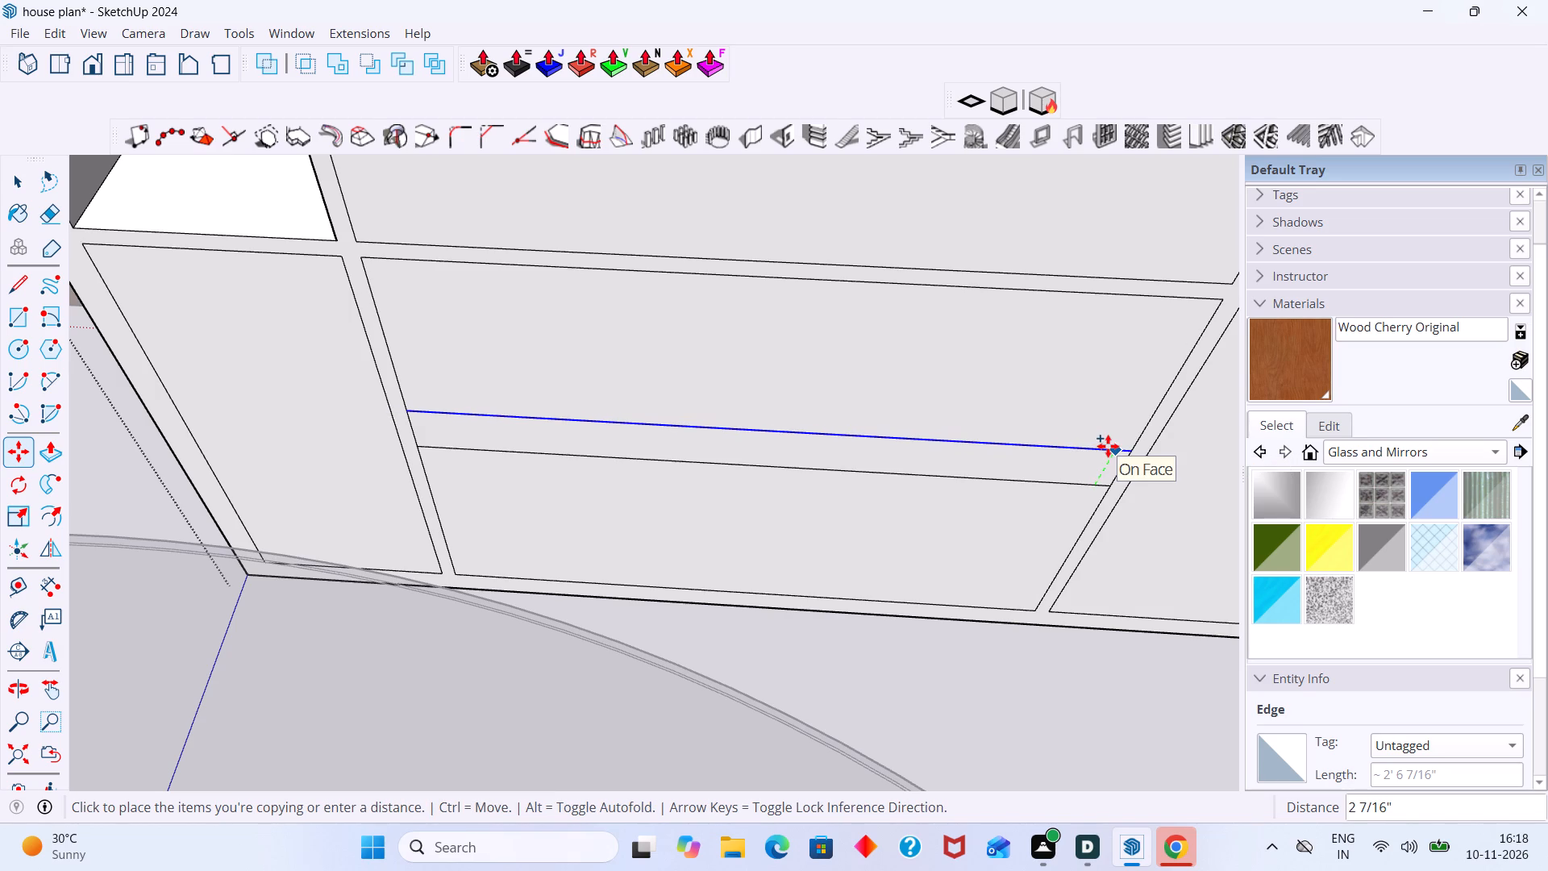
pyautogui.write('9mm')
pyautogui.press('Return')
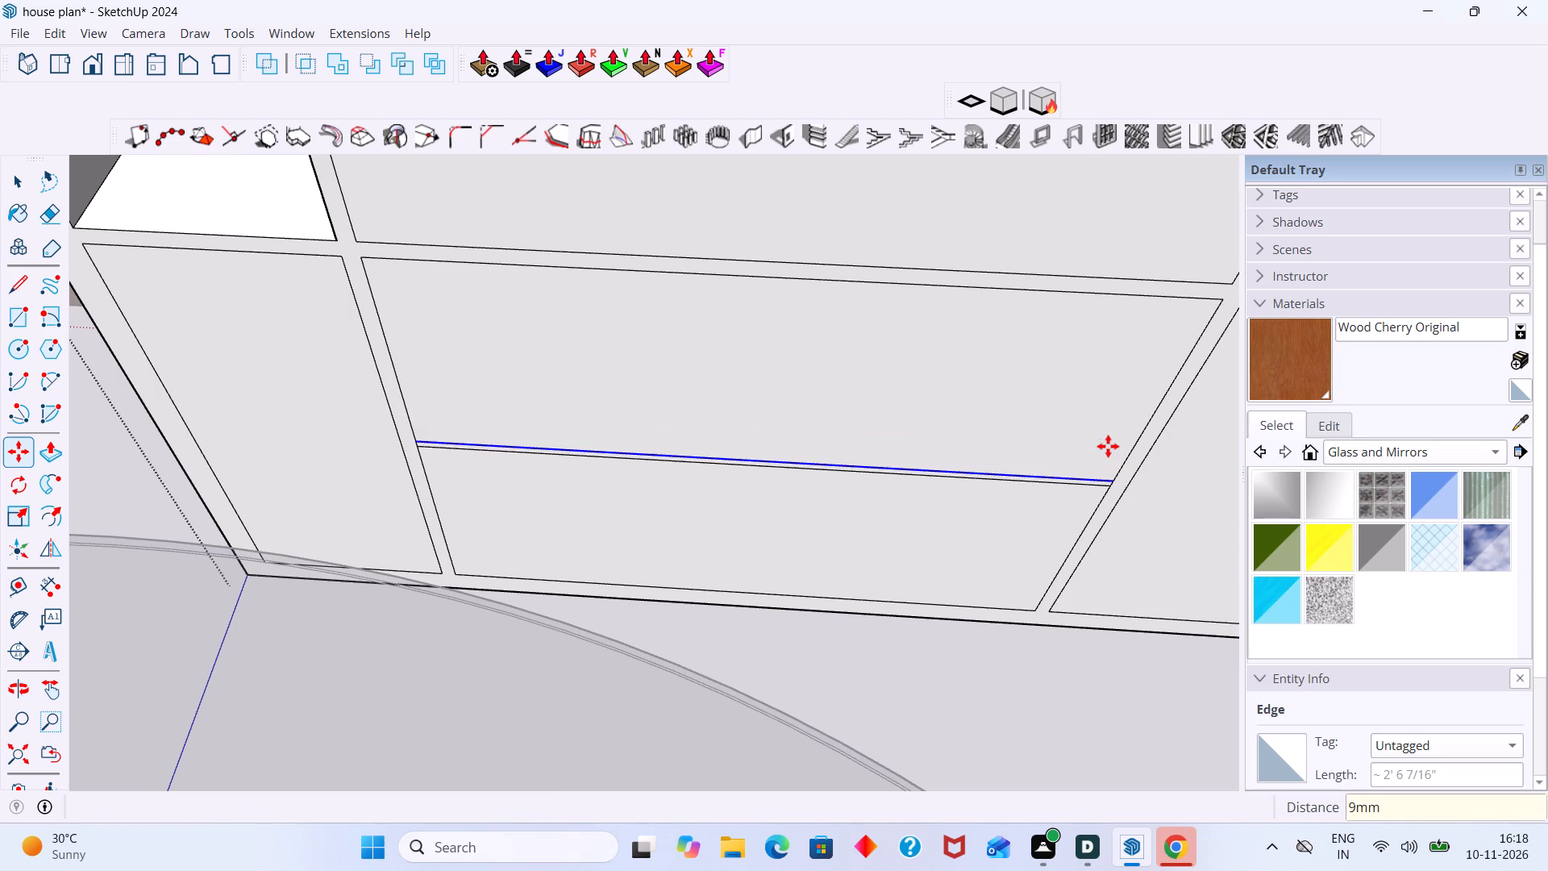
# Copy the upper line 18 mm downward to form a board, and delete the original midpoint line between the two.
pyautogui.scroll(7, 1081, 459)
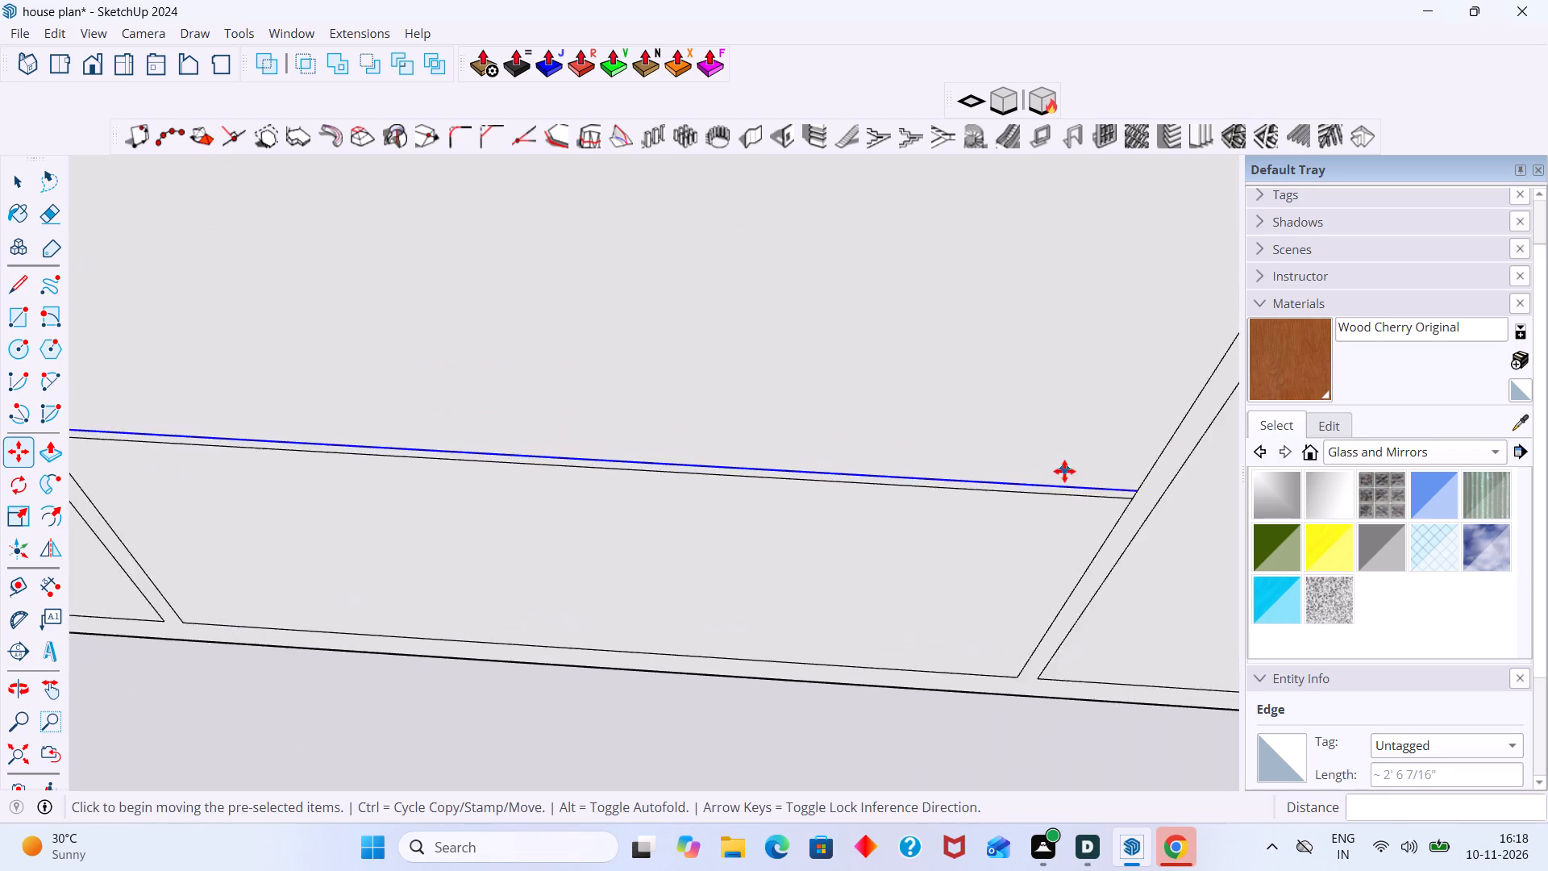
pyautogui.scroll(4, 1064, 471)
pyautogui.click(1039, 494)
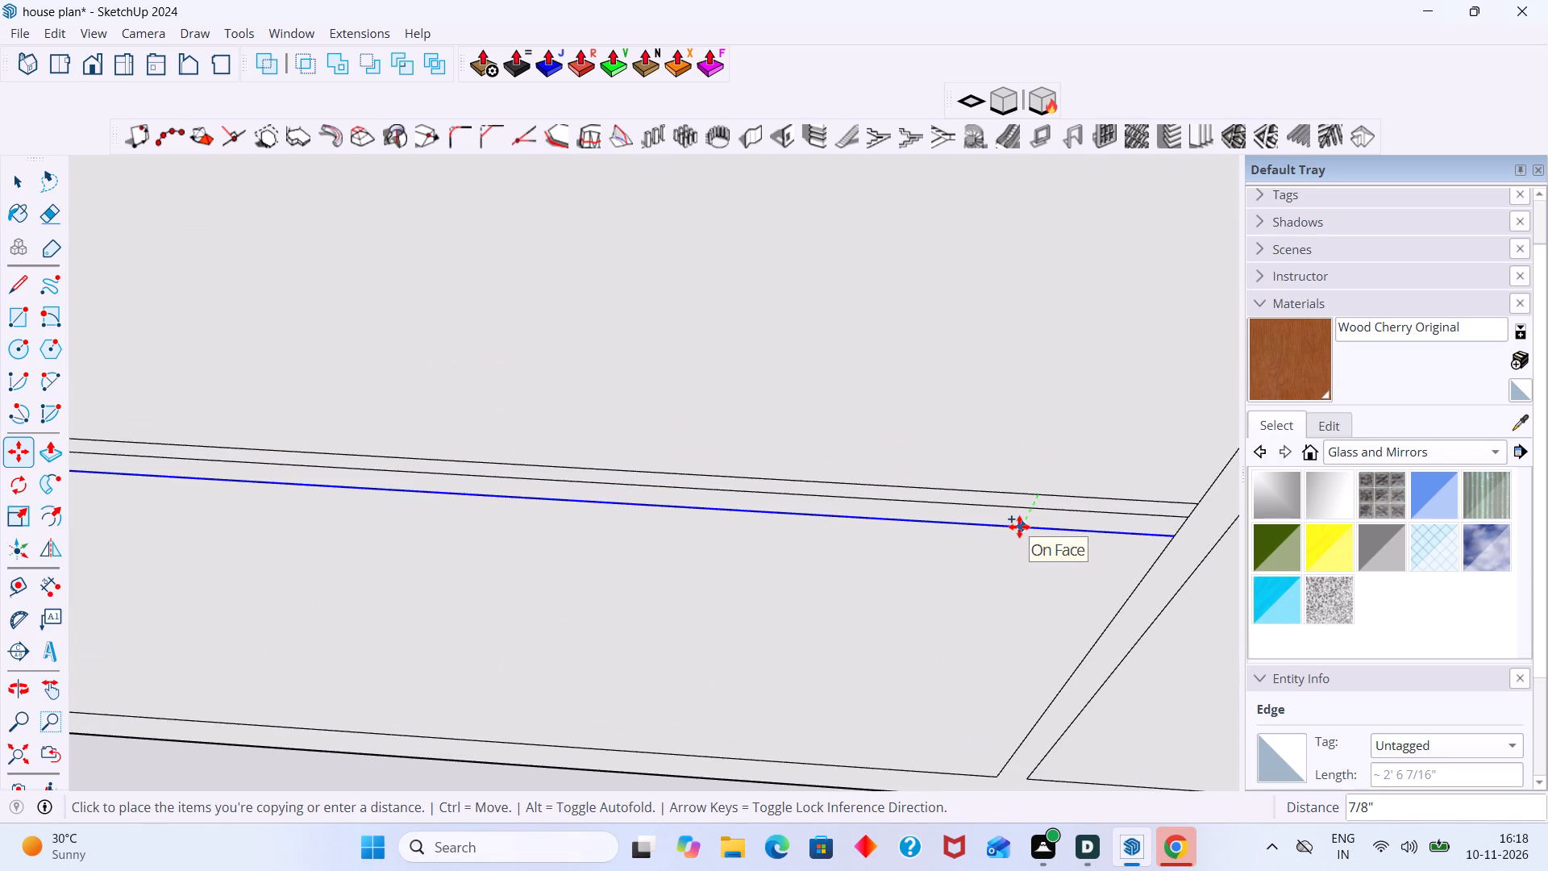
pyautogui.write('18')
pyautogui.write('mm')
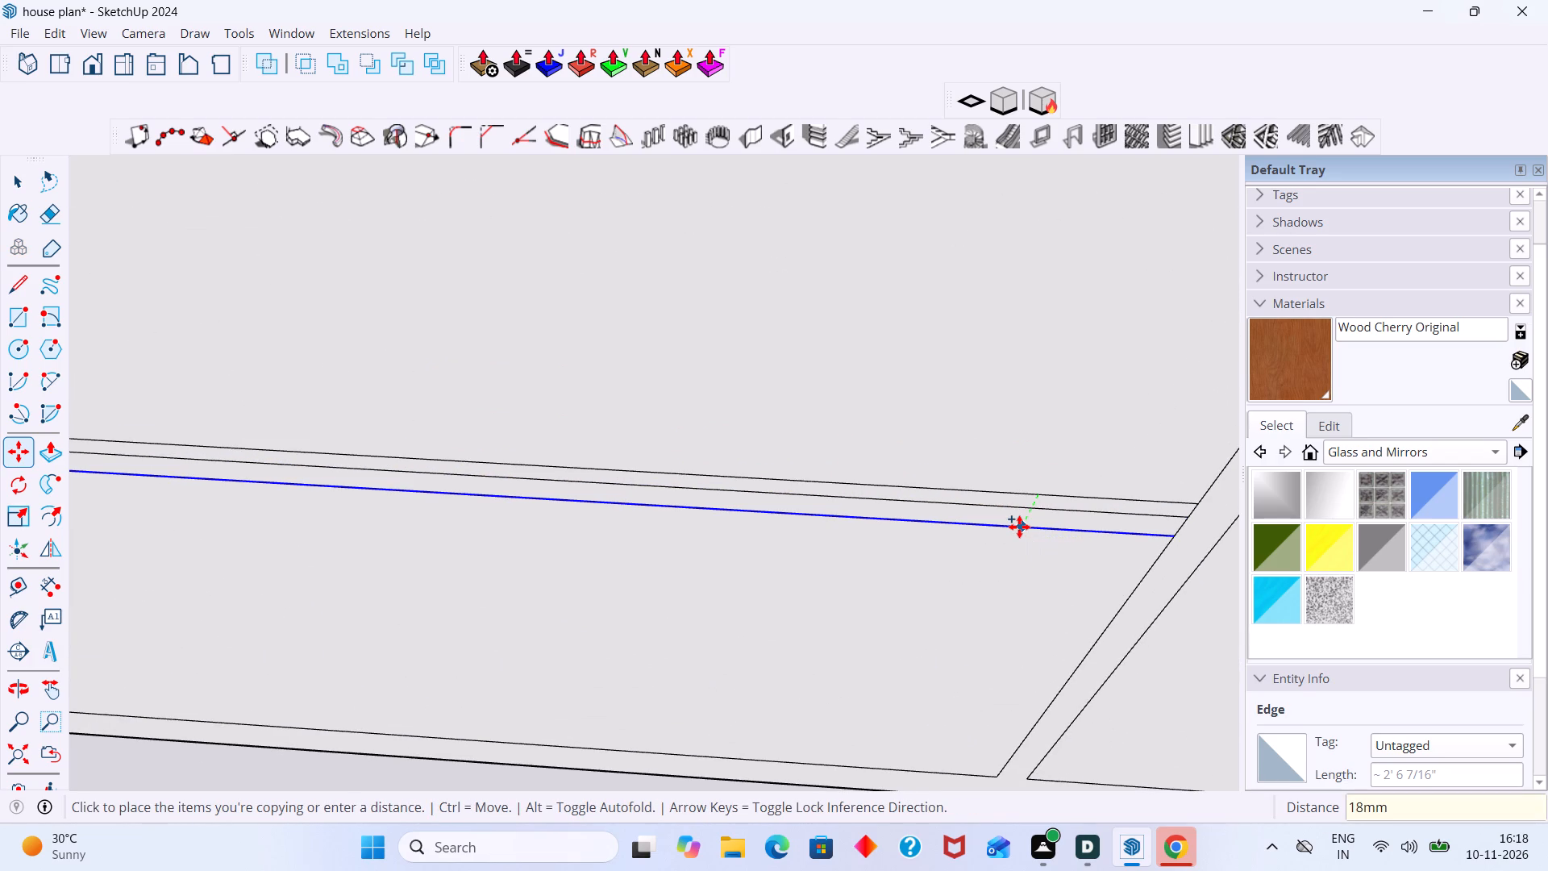
pyautogui.press('Return')
pyautogui.press('space')
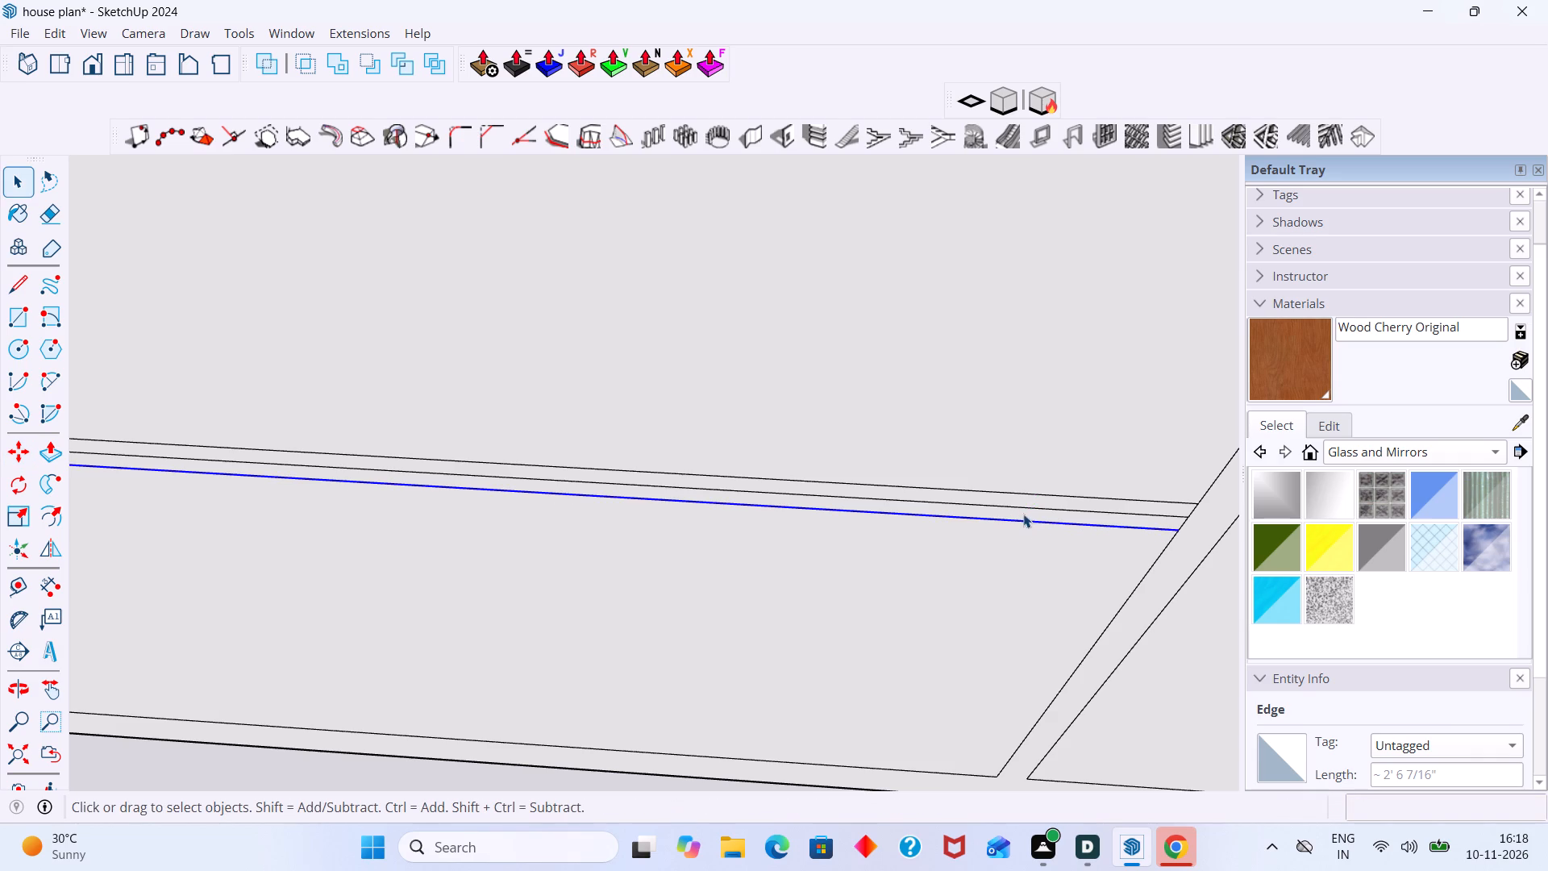
pyautogui.click(1024, 508)
pyautogui.press('Delete')
# Delete the short edge where the new 18 mm middle board meets the left divider.
pyautogui.scroll(-3, 1024, 506)
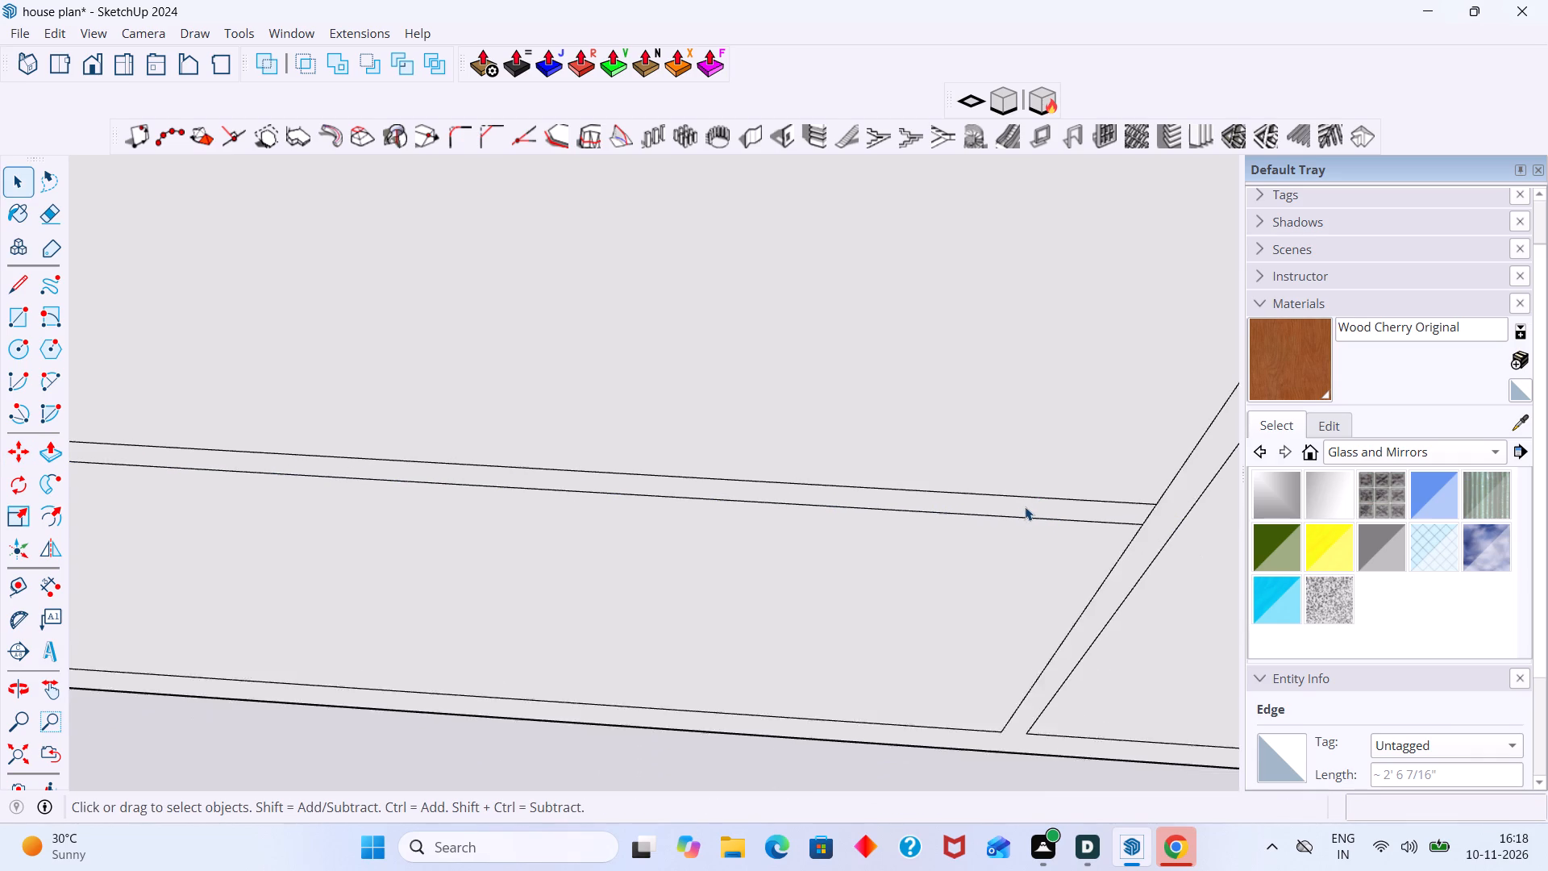
pyautogui.scroll(-11, 1025, 506)
pyautogui.moveTo(527, 485); pyautogui.dragTo(549, 456, button='middle')
pyautogui.moveTo(479, 391); pyautogui.dragTo(465, 440, button='middle')
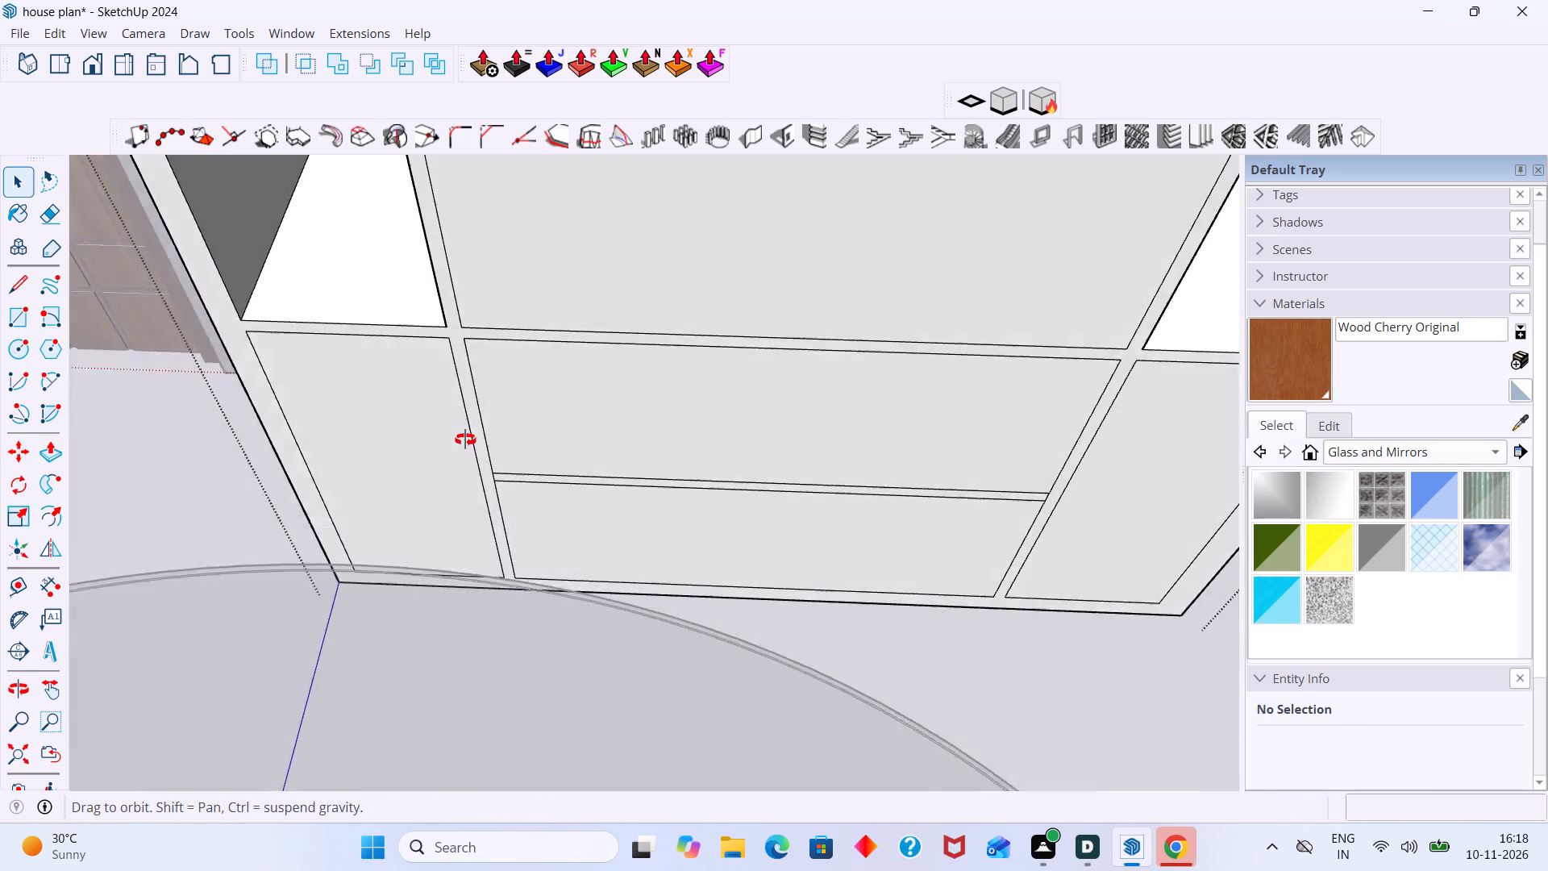
pyautogui.moveTo(465, 440); pyautogui.dragTo(465, 443, button='middle')
pyautogui.scroll(11, 468, 457)
pyautogui.moveTo(542, 540); pyautogui.dragTo(560, 476, button='middle')
pyautogui.scroll(7, 526, 501)
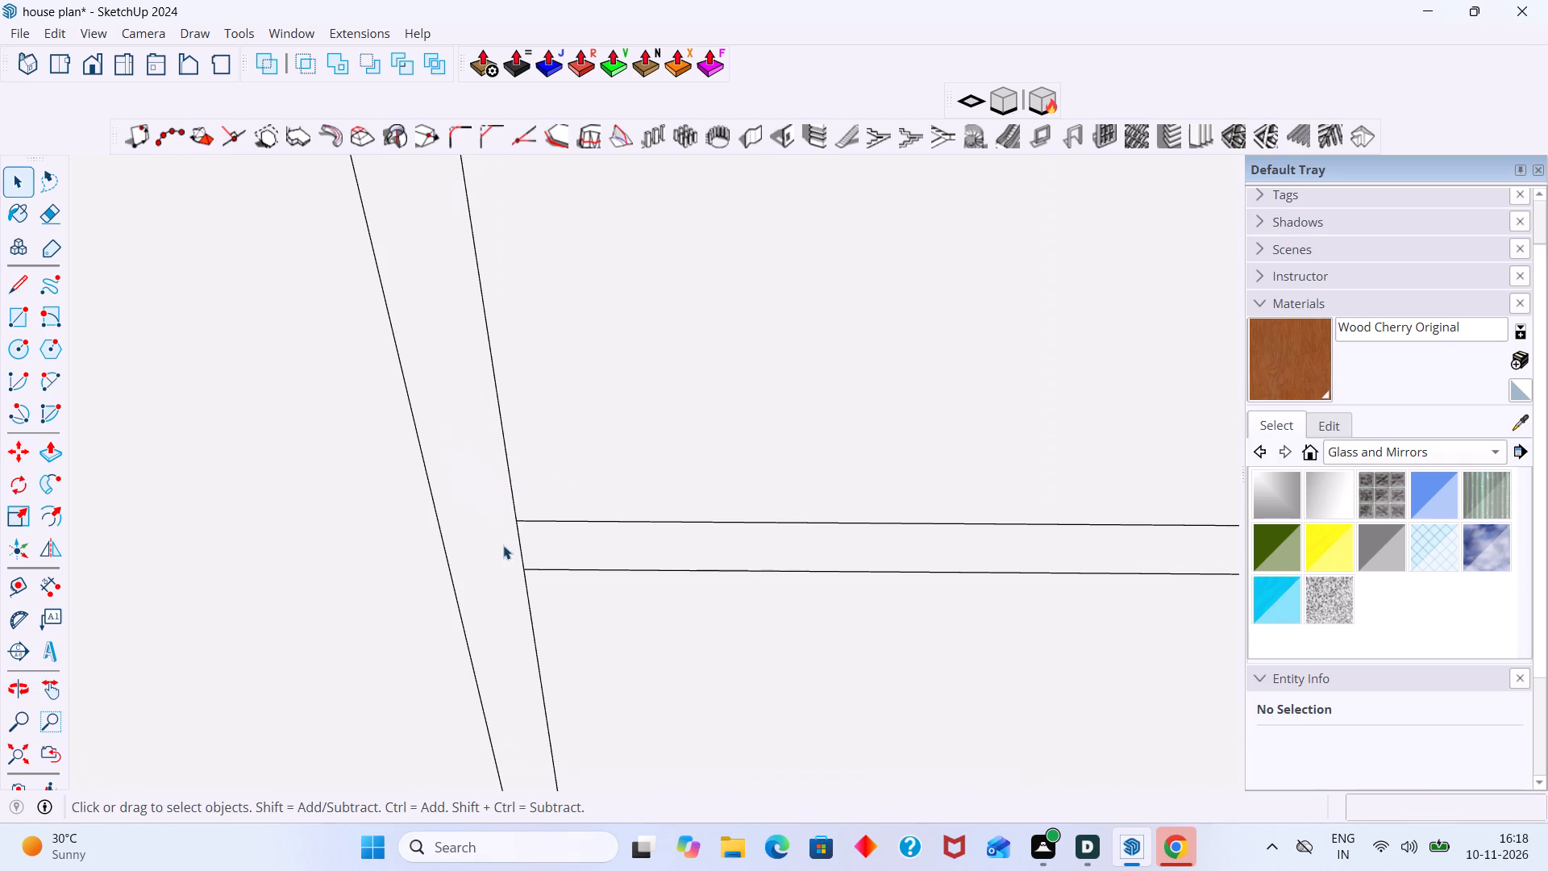
pyautogui.click(516, 547)
pyautogui.doubleClick(522, 547)
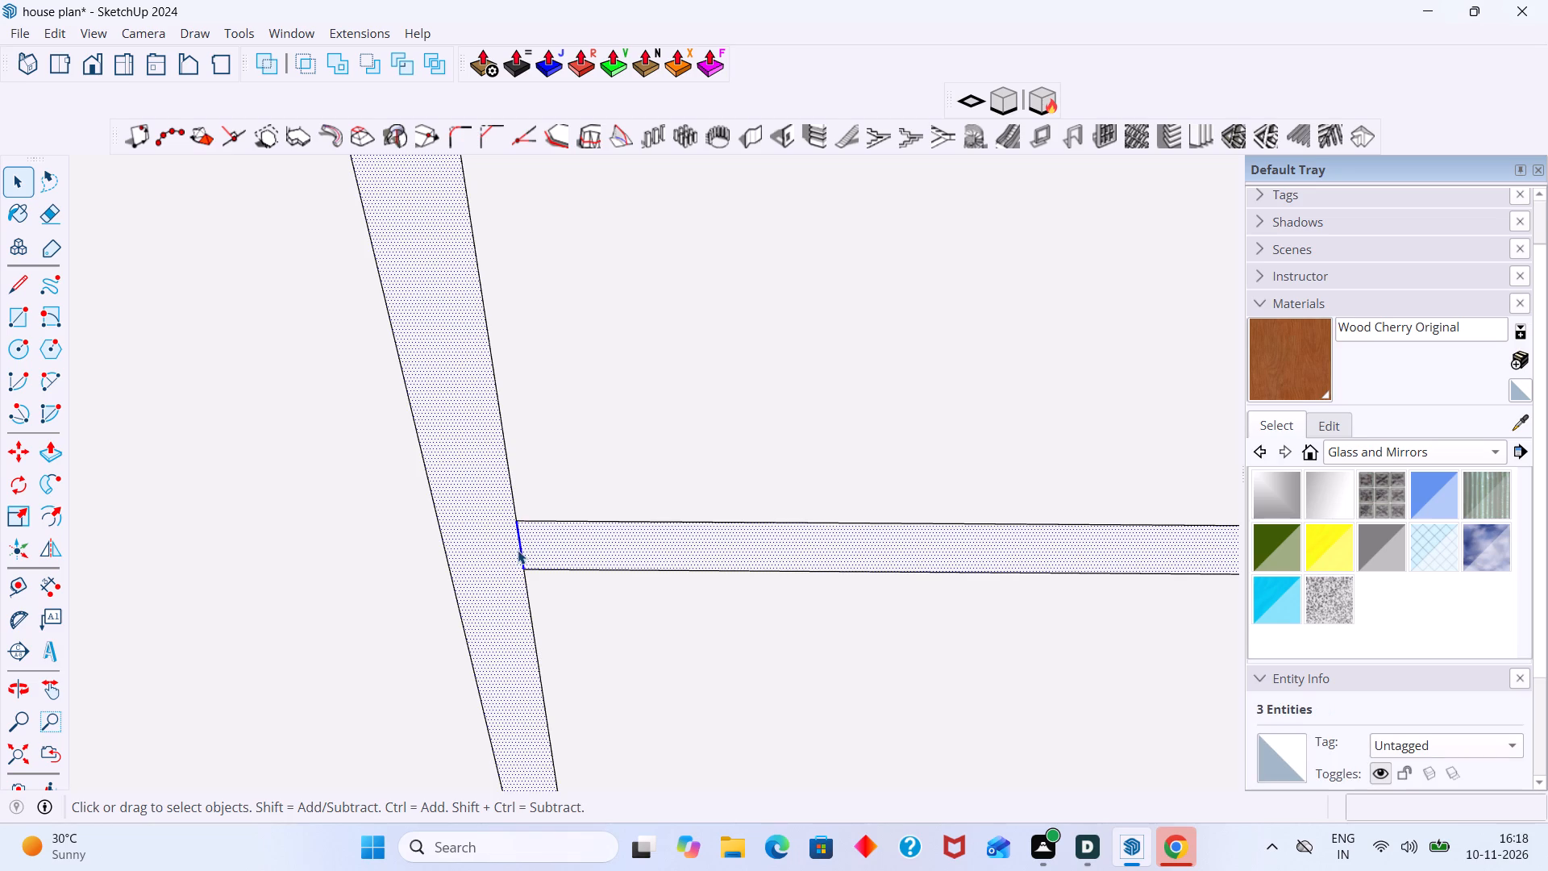
pyautogui.click(518, 550)
pyautogui.press('Delete')
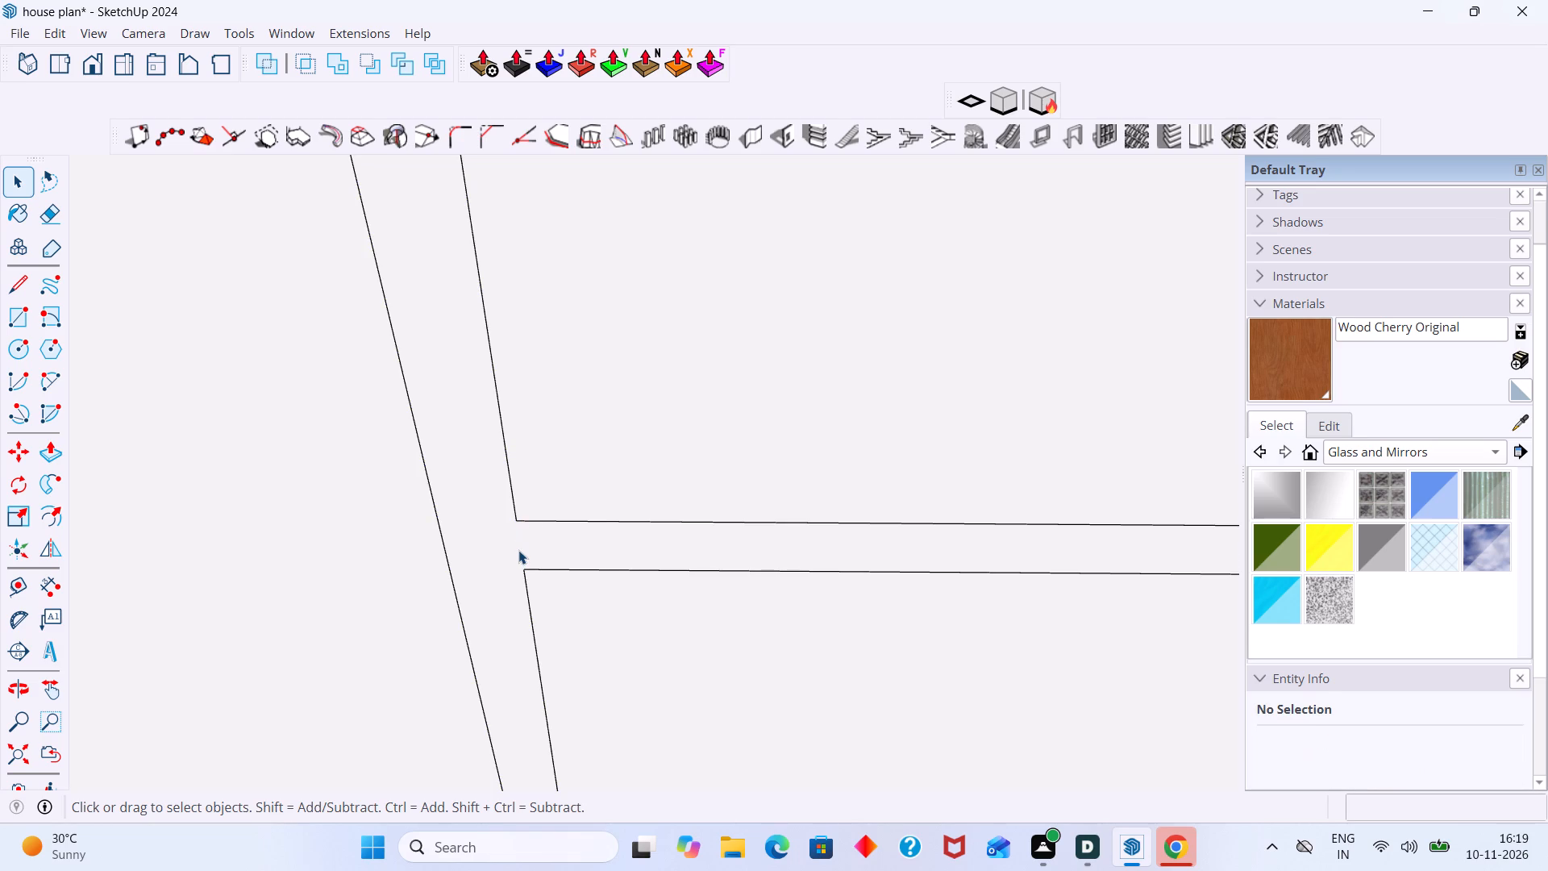
# Erase the short edge where the 18 mm middle board meets the right divider.
pyautogui.press('e')
pyautogui.scroll(-9, 521, 548)
pyautogui.keyDown('shift'); pyautogui.moveTo(688, 617); pyautogui.dragTo(276, 590, button='middle'); pyautogui.keyUp('shift')
pyautogui.scroll(-4, 883, 545)
pyautogui.moveTo(1112, 571); pyautogui.dragTo(1109, 567, button='middle')
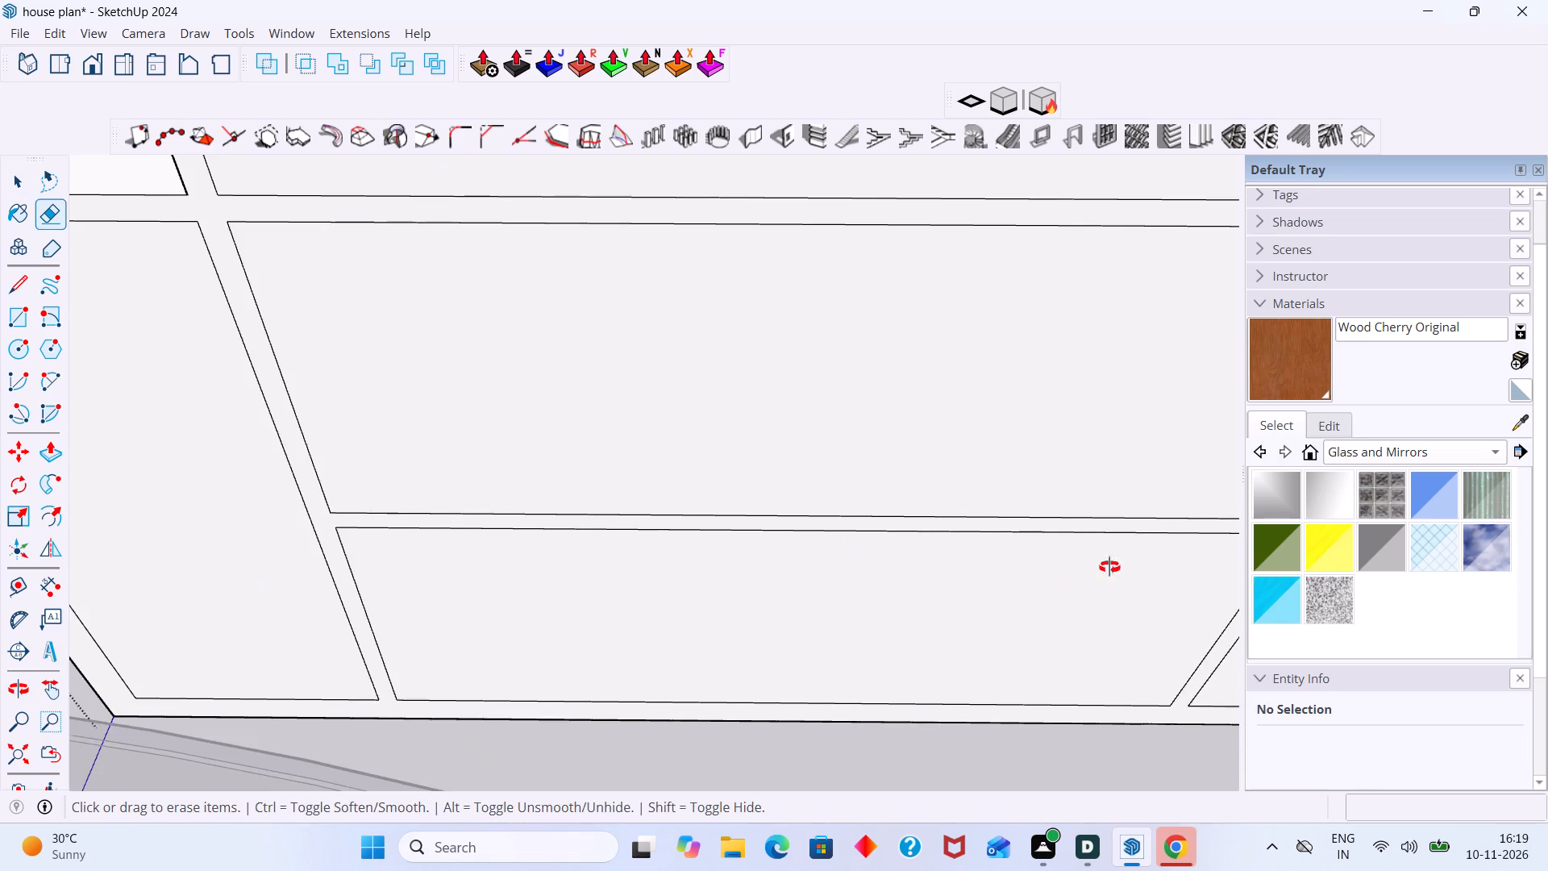
pyautogui.moveTo(1109, 567); pyautogui.dragTo(712, 525, button='middle')
pyautogui.scroll(7, 909, 513)
pyautogui.moveTo(909, 511); pyautogui.dragTo(885, 506)
pyautogui.scroll(-6, 888, 508)
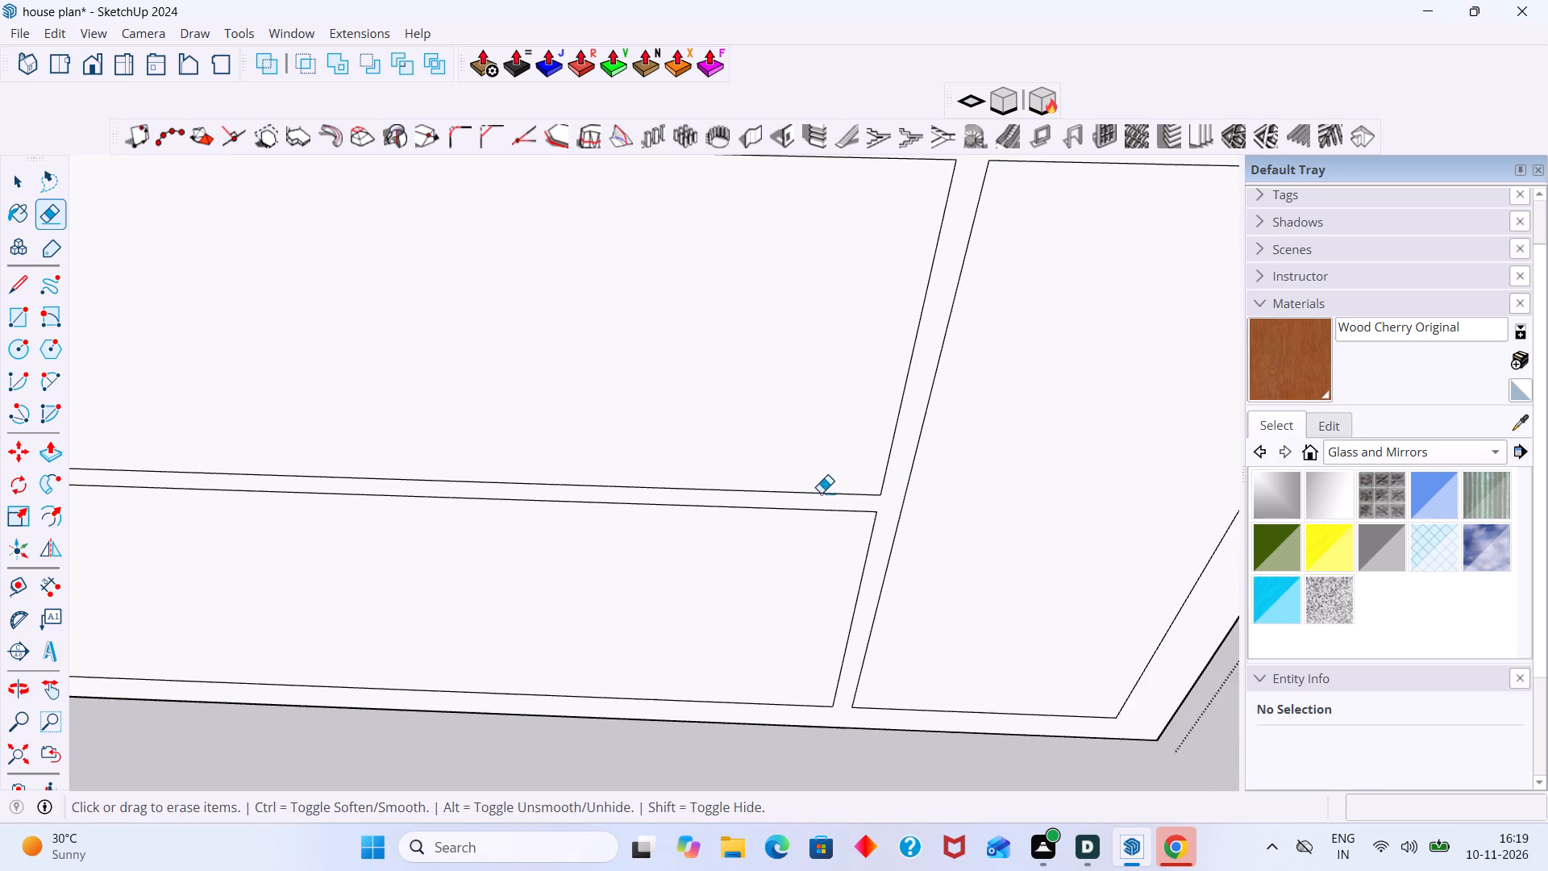
pyautogui.scroll(-2, 821, 493)
pyautogui.press('space')
# Examine the wardrobe front around the divided lower center section.
pyautogui.scroll(-9, 767, 498)
pyautogui.moveTo(655, 491); pyautogui.dragTo(495, 494, button='middle')
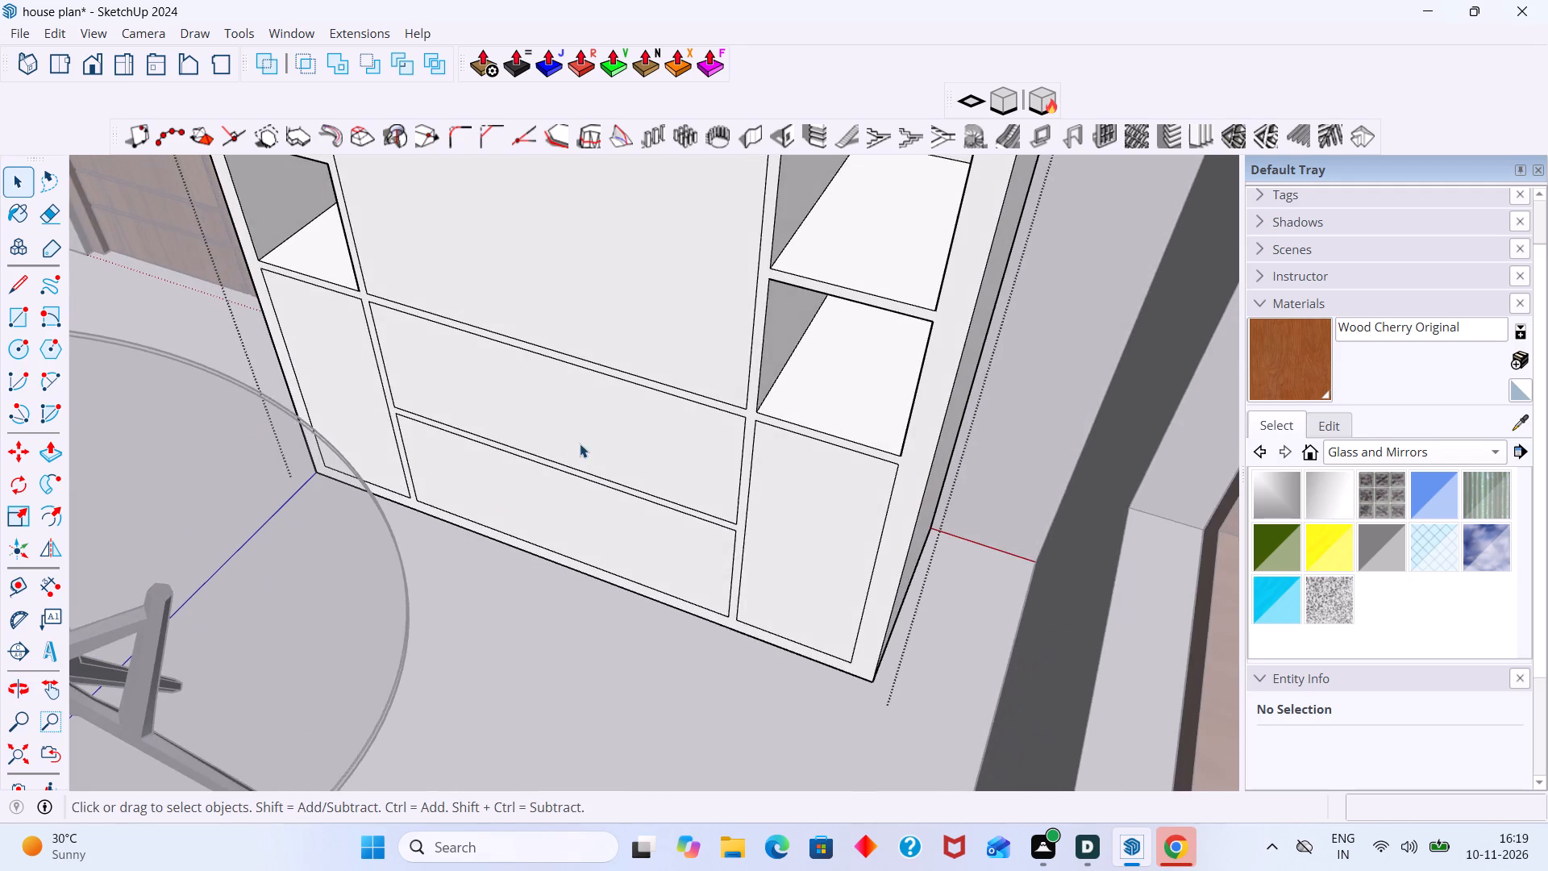
pyautogui.scroll(5, 555, 410)
pyautogui.scroll(-3, 517, 411)
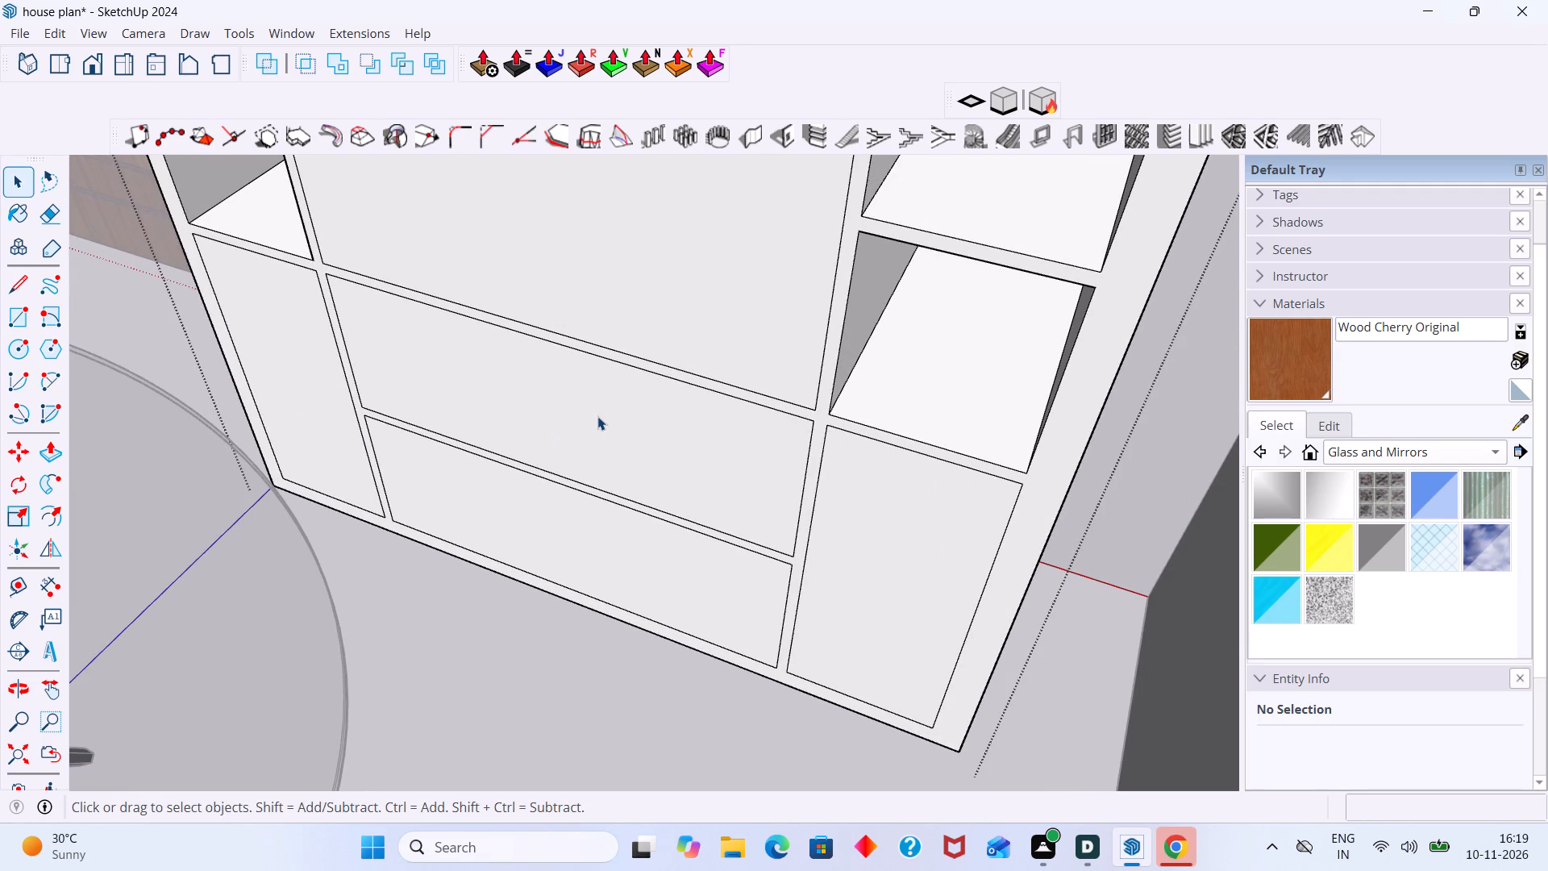
pyautogui.moveTo(559, 528); pyautogui.dragTo(602, 528, button='middle')
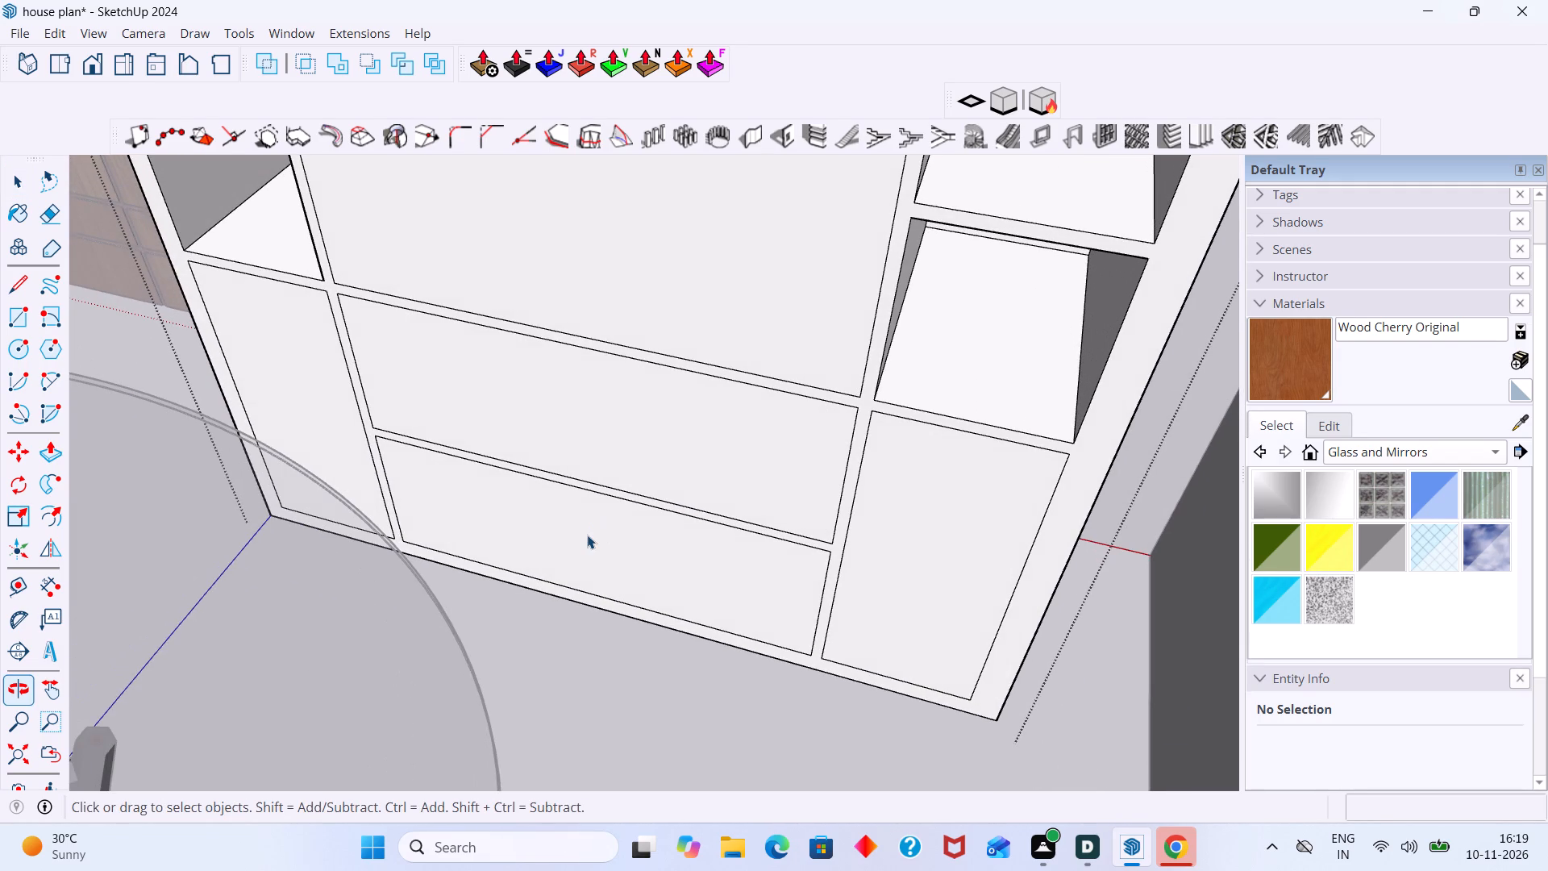
pyautogui.middleClick(574, 537)
pyautogui.scroll(-6, 578, 537)
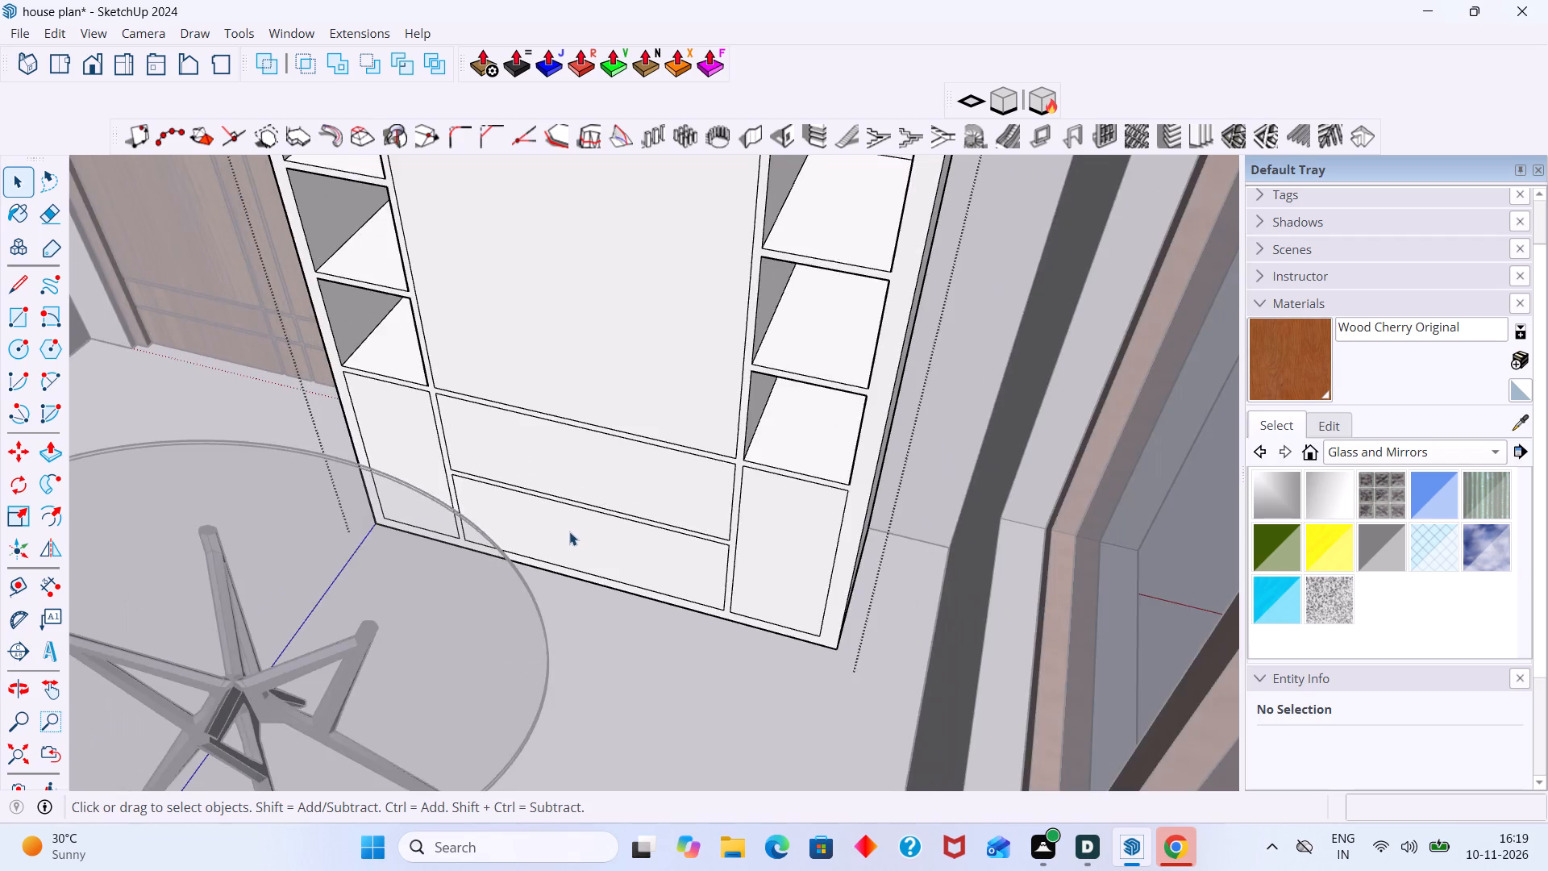
pyautogui.moveTo(569, 531); pyautogui.dragTo(617, 532, button='middle')
pyautogui.scroll(-6, 618, 529)
pyautogui.moveTo(616, 477); pyautogui.dragTo(630, 486, button='middle')
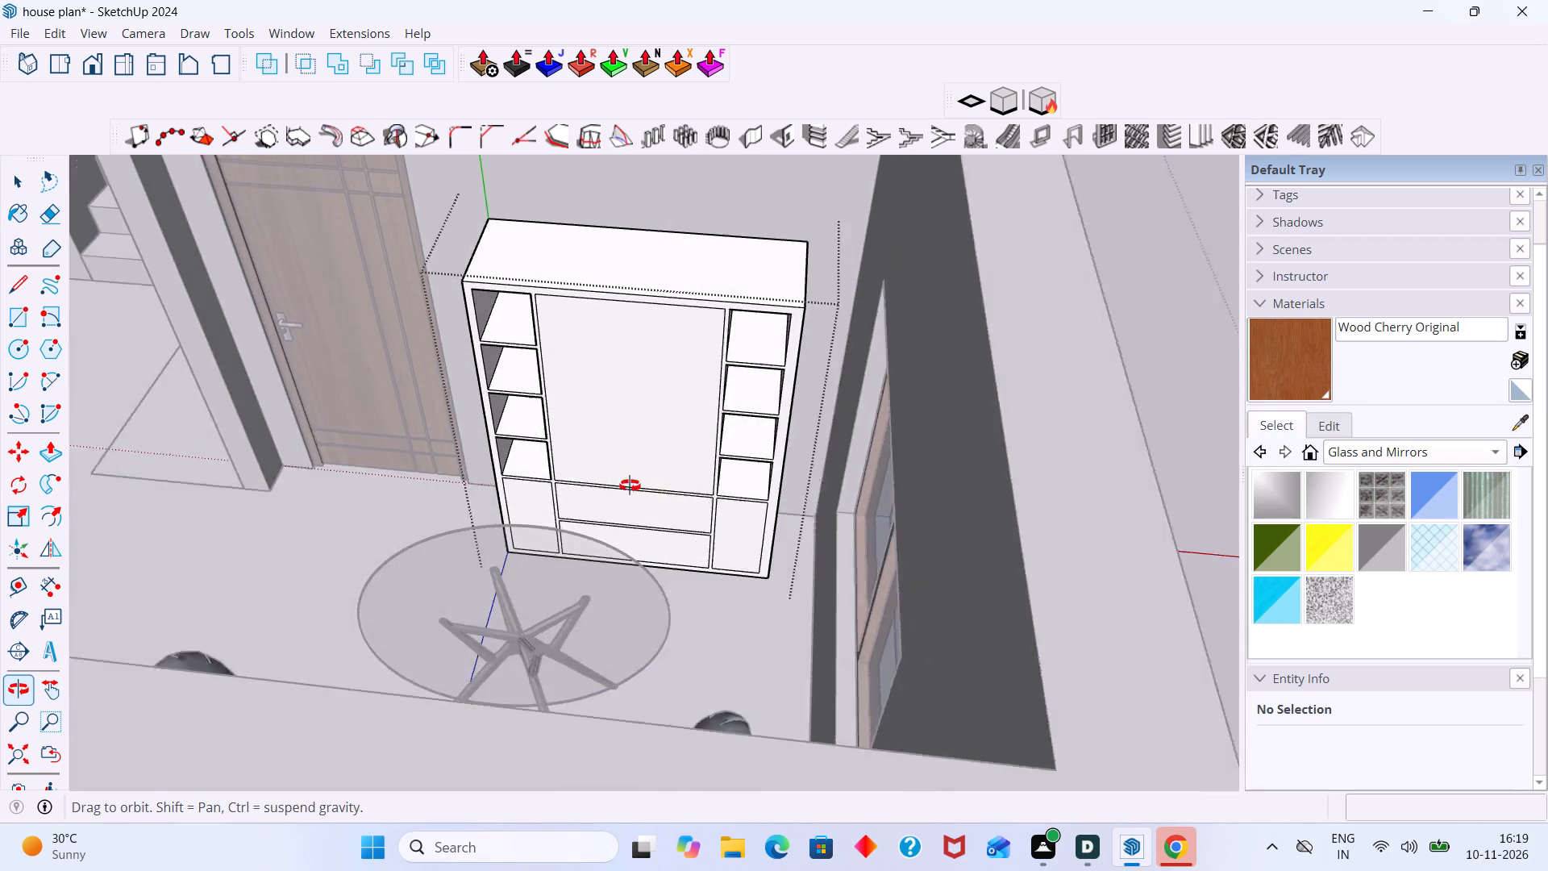
pyautogui.moveTo(630, 486); pyautogui.dragTo(630, 482, button='middle')
pyautogui.scroll(5, 552, 366)
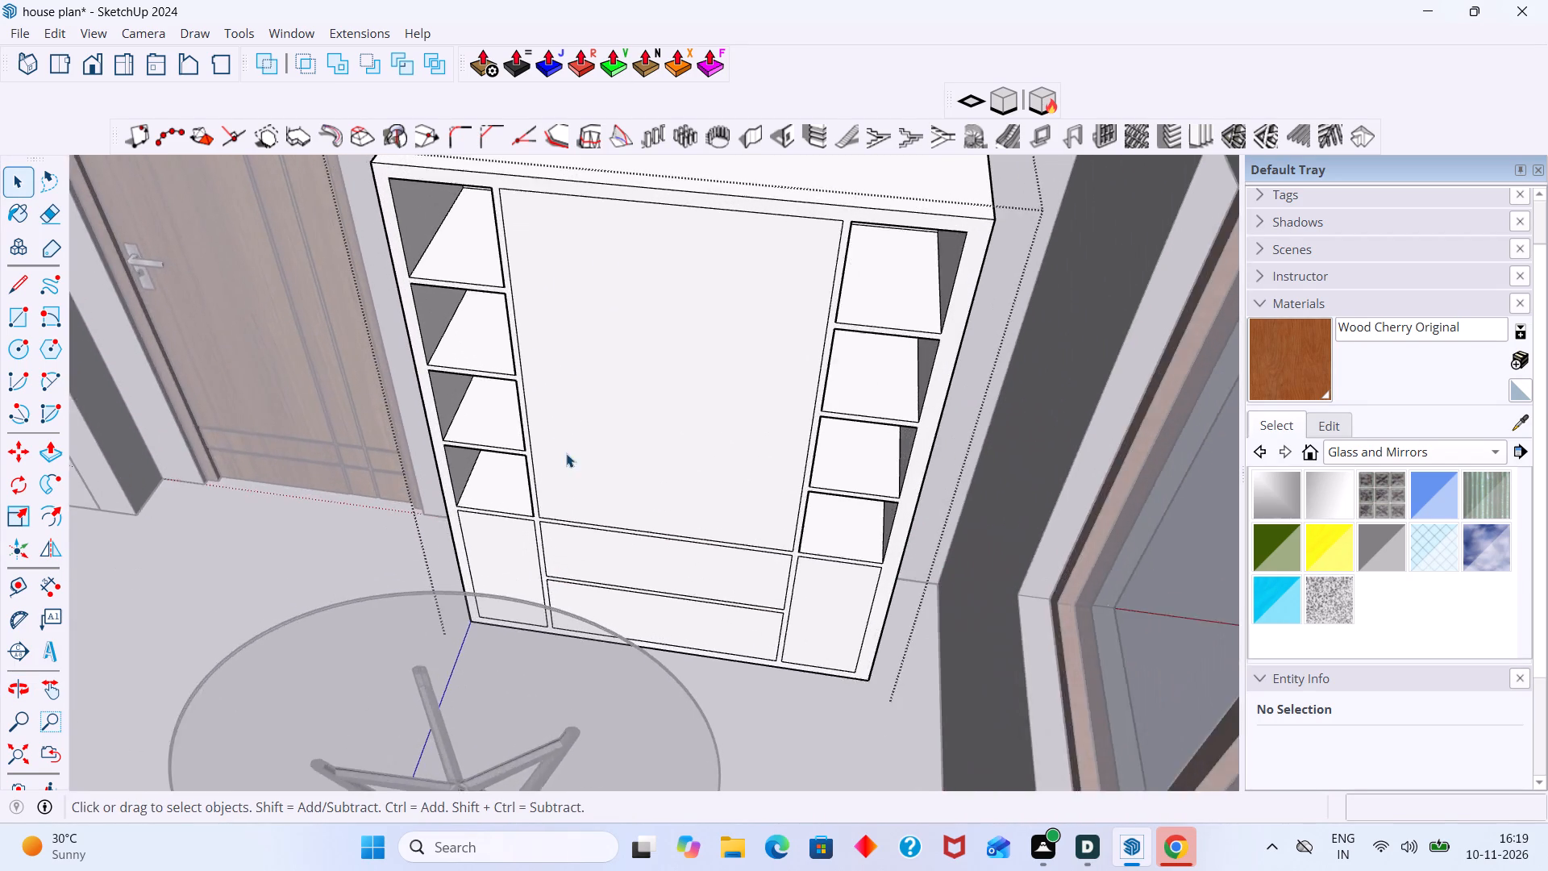
pyautogui.scroll(-5, 566, 453)
pyautogui.moveTo(654, 552); pyautogui.dragTo(707, 552, button='middle')
pyautogui.scroll(2, 692, 555)
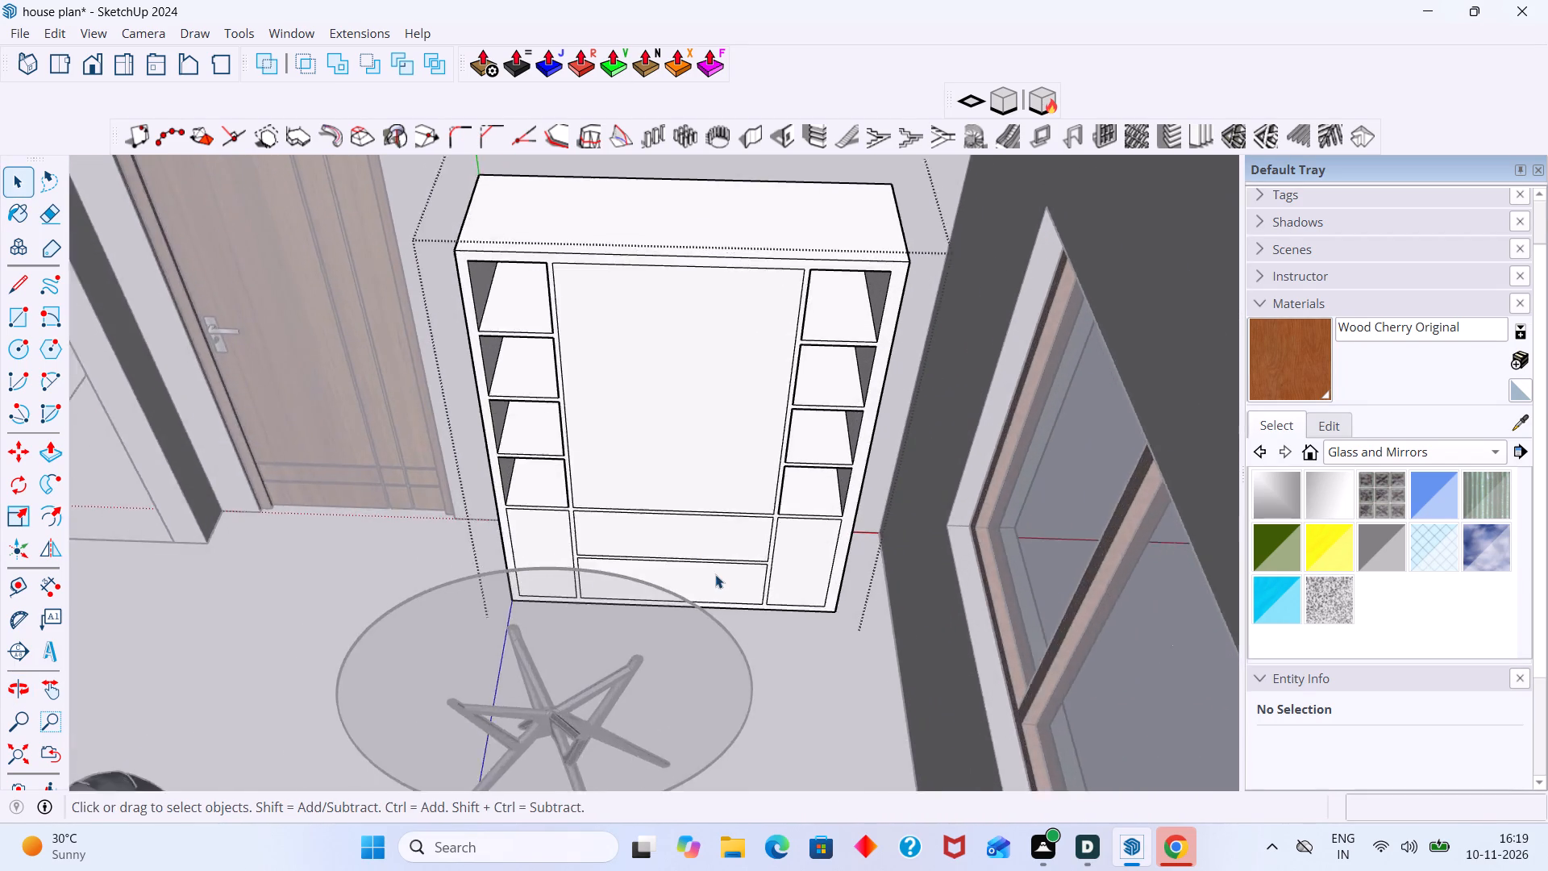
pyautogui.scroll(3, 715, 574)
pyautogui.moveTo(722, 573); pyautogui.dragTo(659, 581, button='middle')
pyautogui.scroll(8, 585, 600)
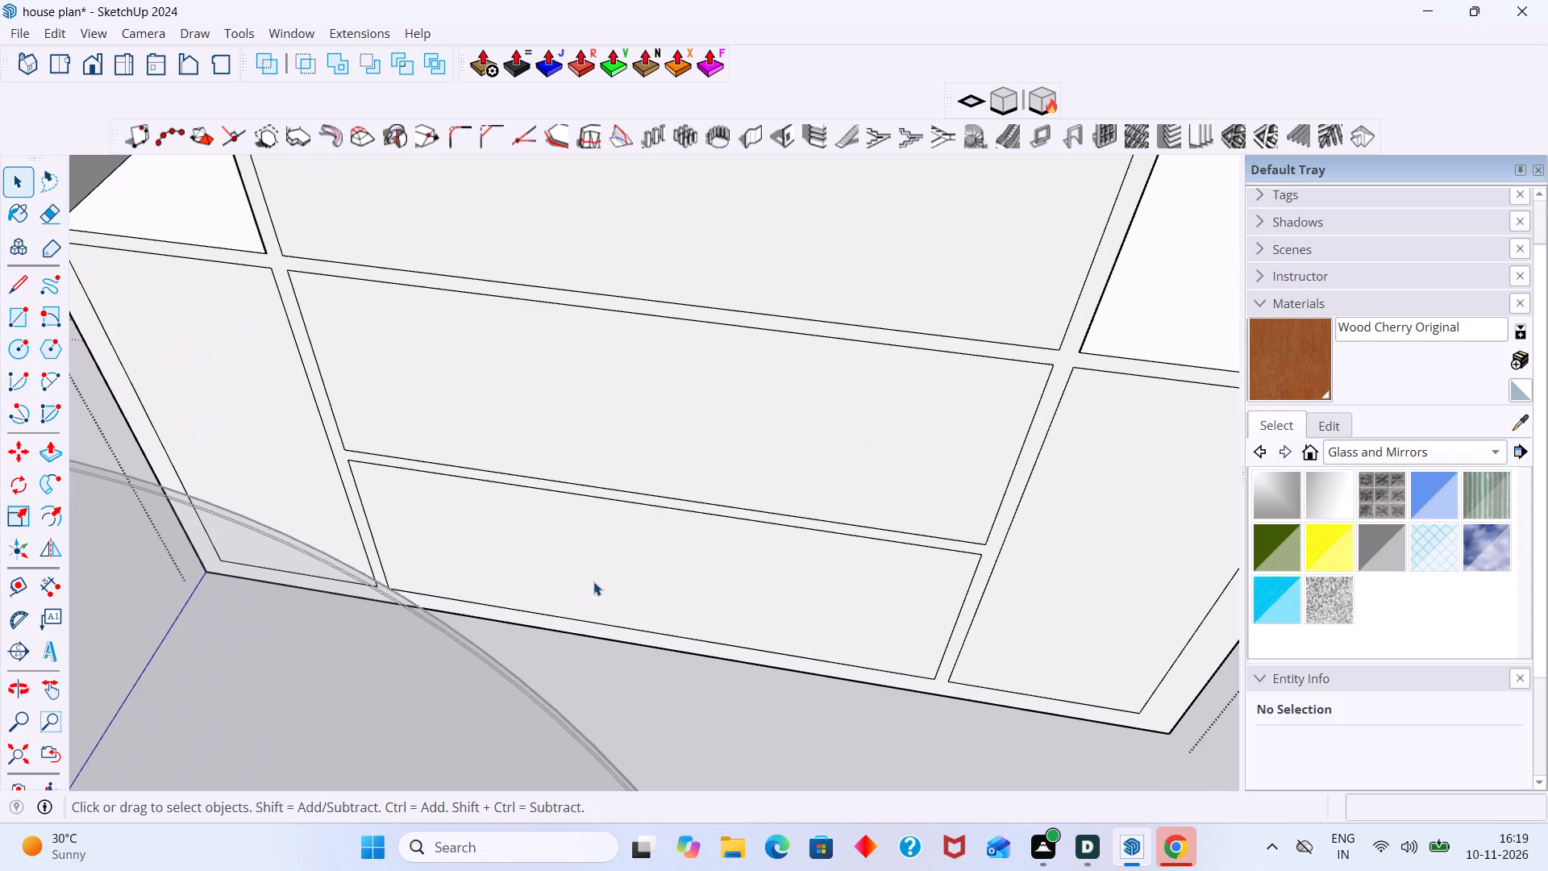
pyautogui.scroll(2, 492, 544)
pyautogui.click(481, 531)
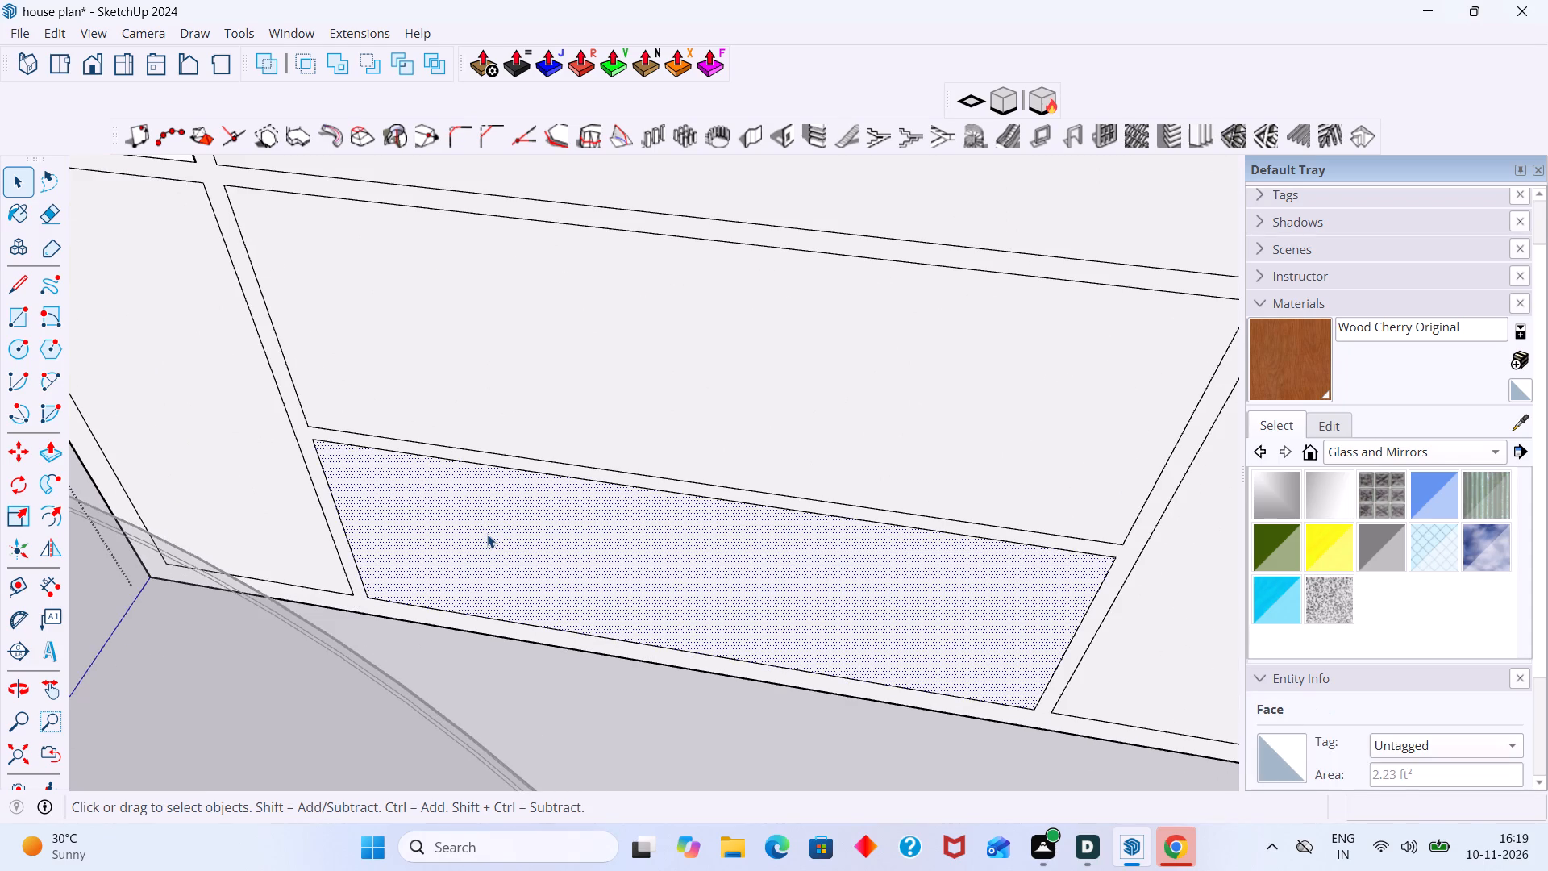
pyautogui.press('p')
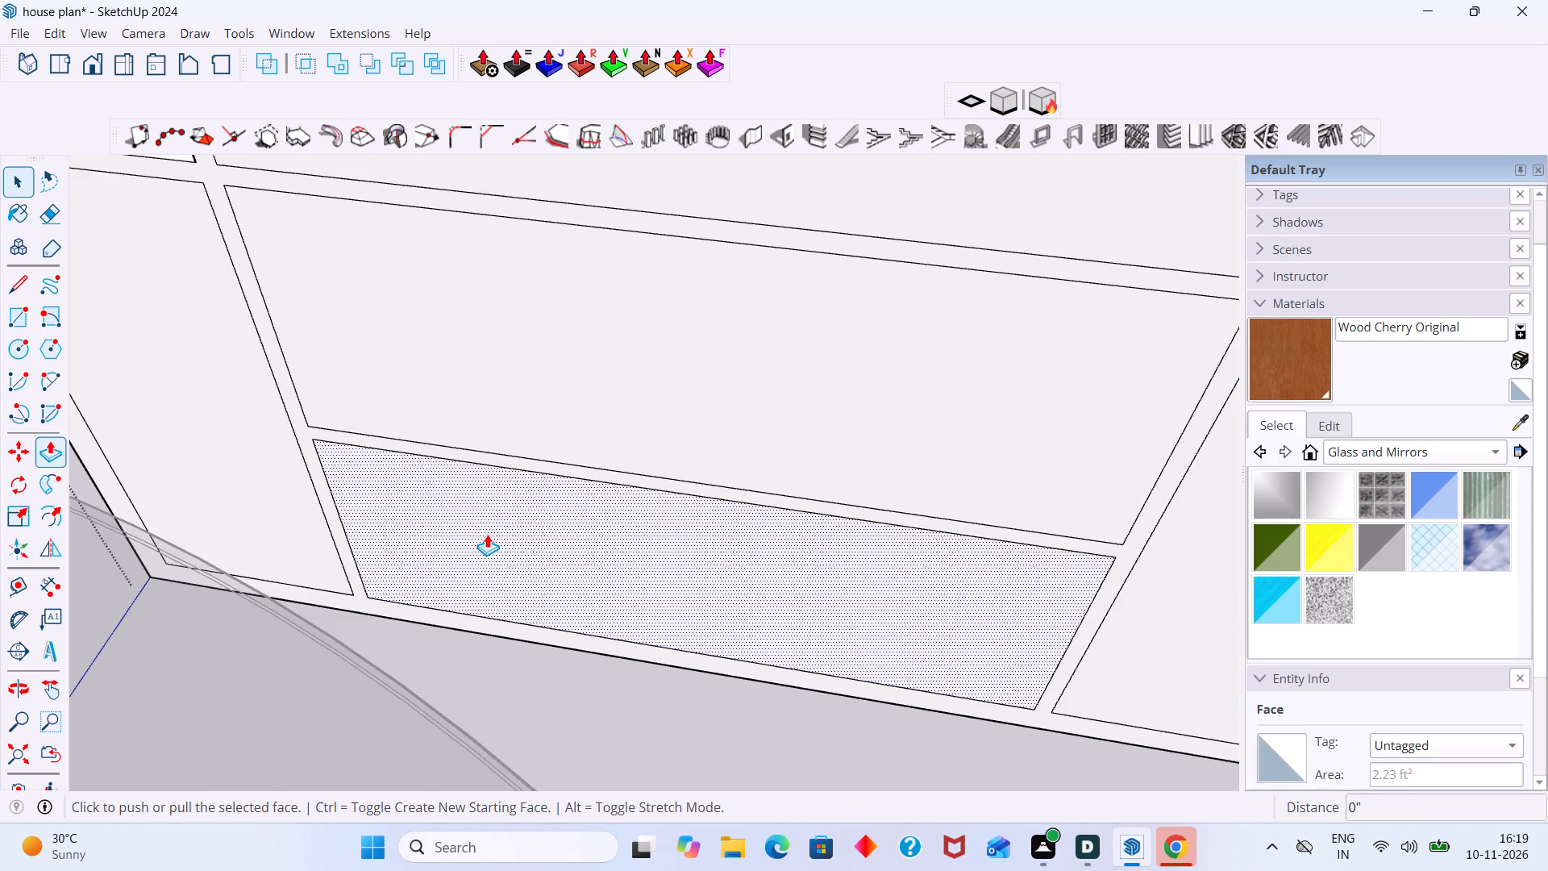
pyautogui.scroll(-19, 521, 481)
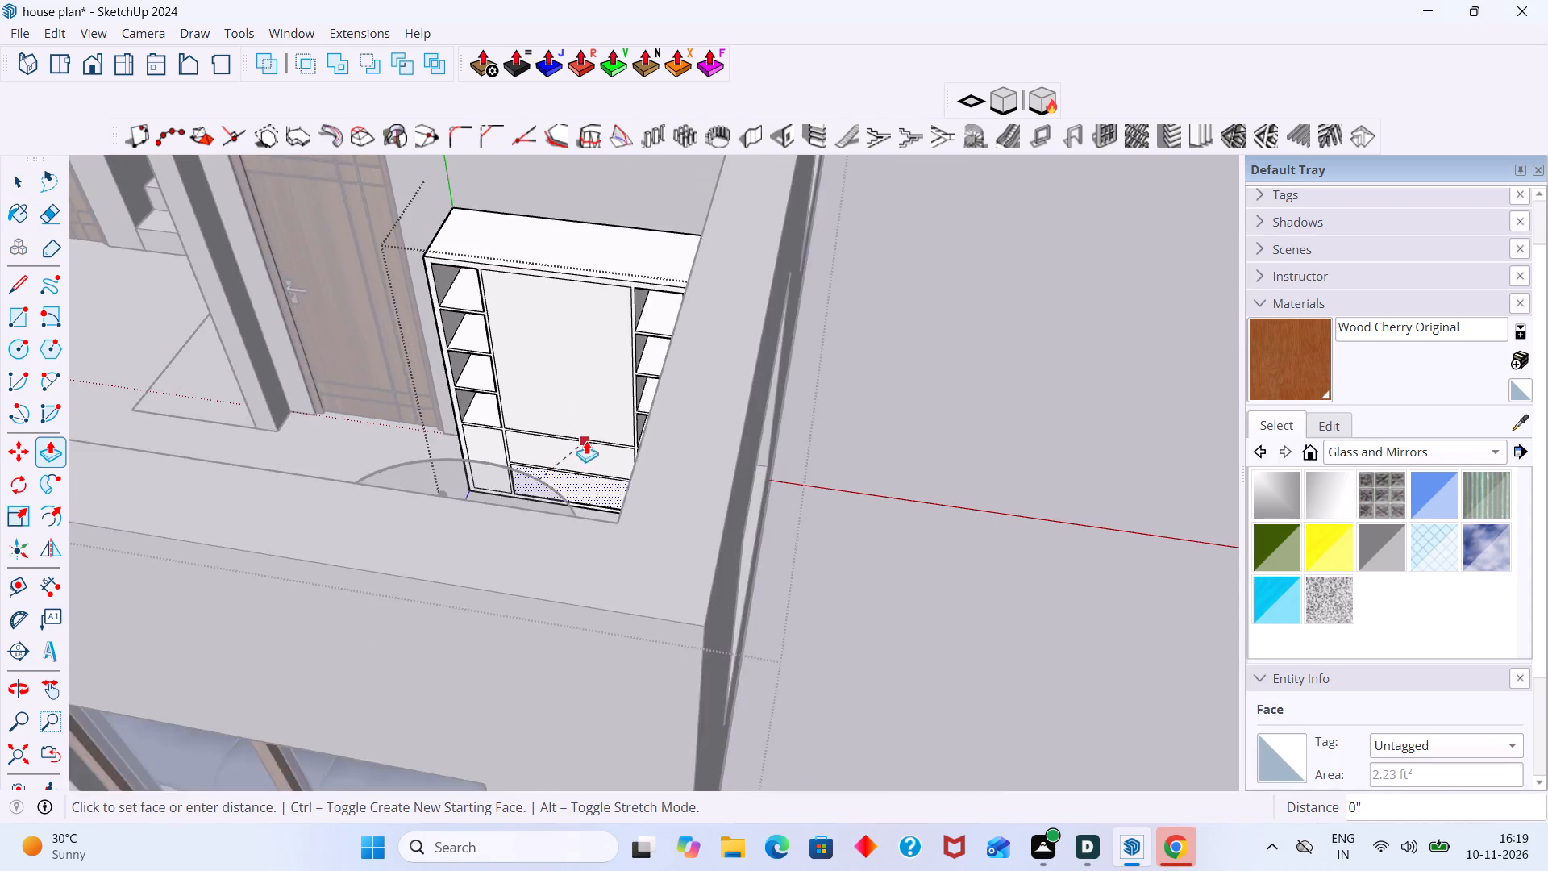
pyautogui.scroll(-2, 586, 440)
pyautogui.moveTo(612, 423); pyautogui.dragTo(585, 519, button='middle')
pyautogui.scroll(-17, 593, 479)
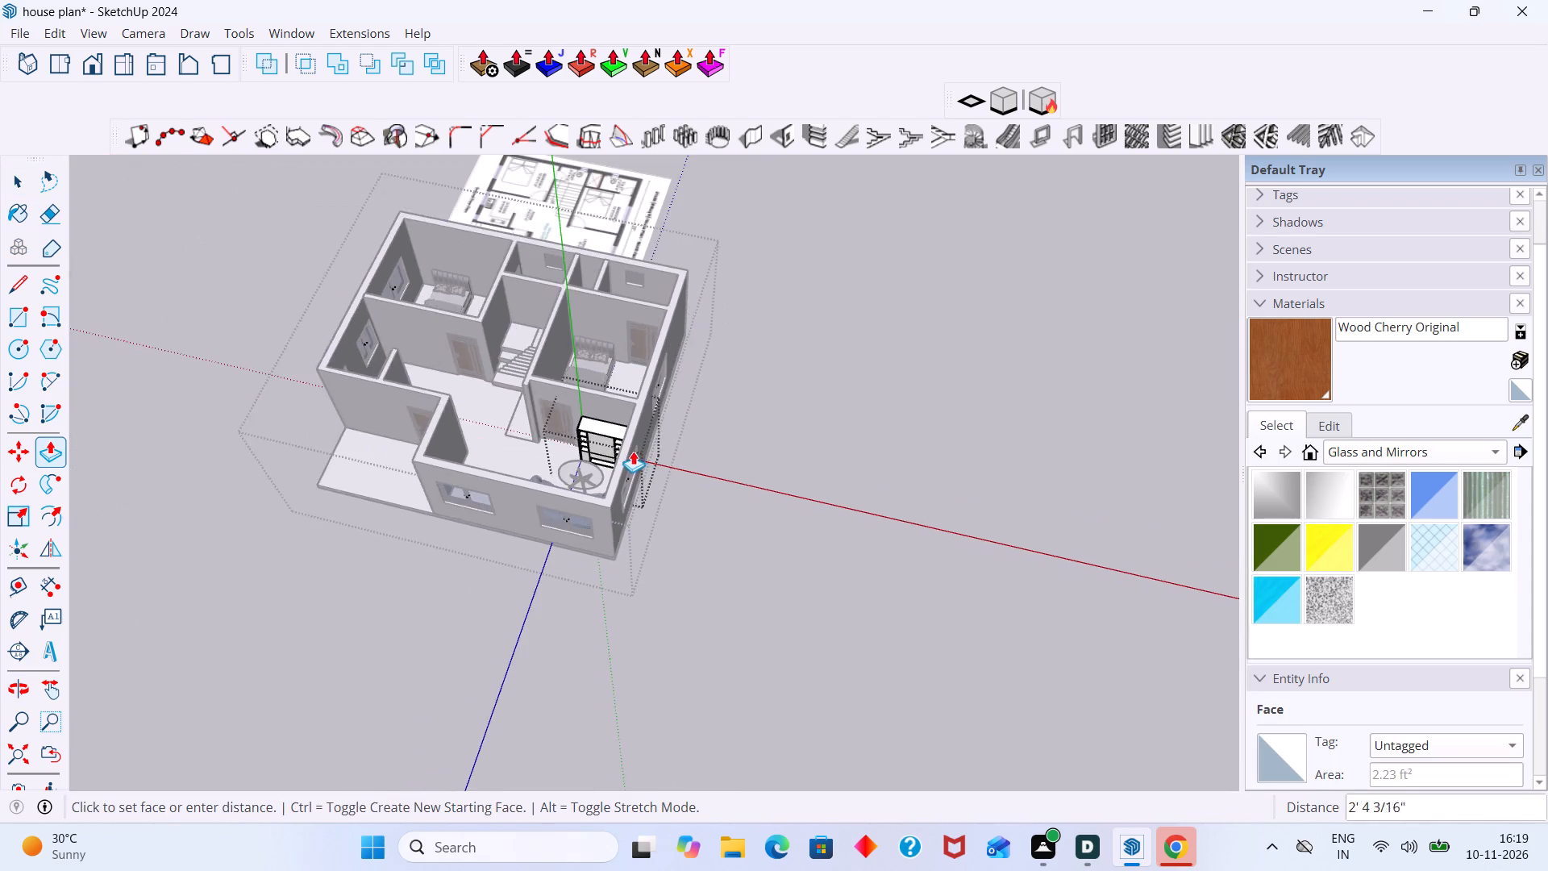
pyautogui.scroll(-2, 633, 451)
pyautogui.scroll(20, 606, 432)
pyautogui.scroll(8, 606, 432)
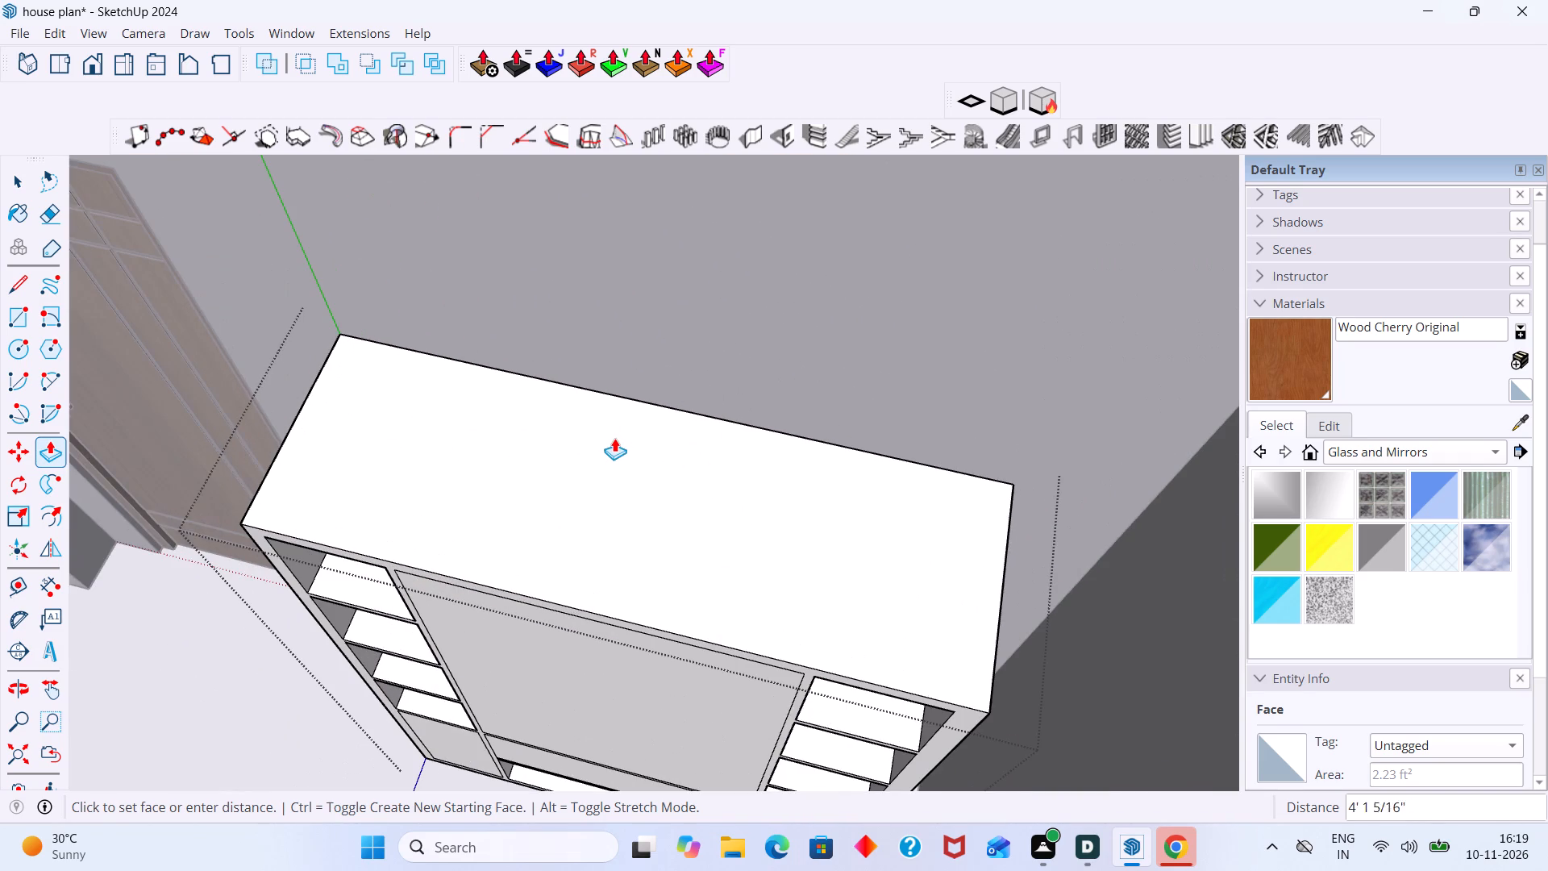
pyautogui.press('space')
# Place a guide line on the wardrobe's top face, 18 mm in from its back edge.
pyautogui.scroll(-9, 618, 440)
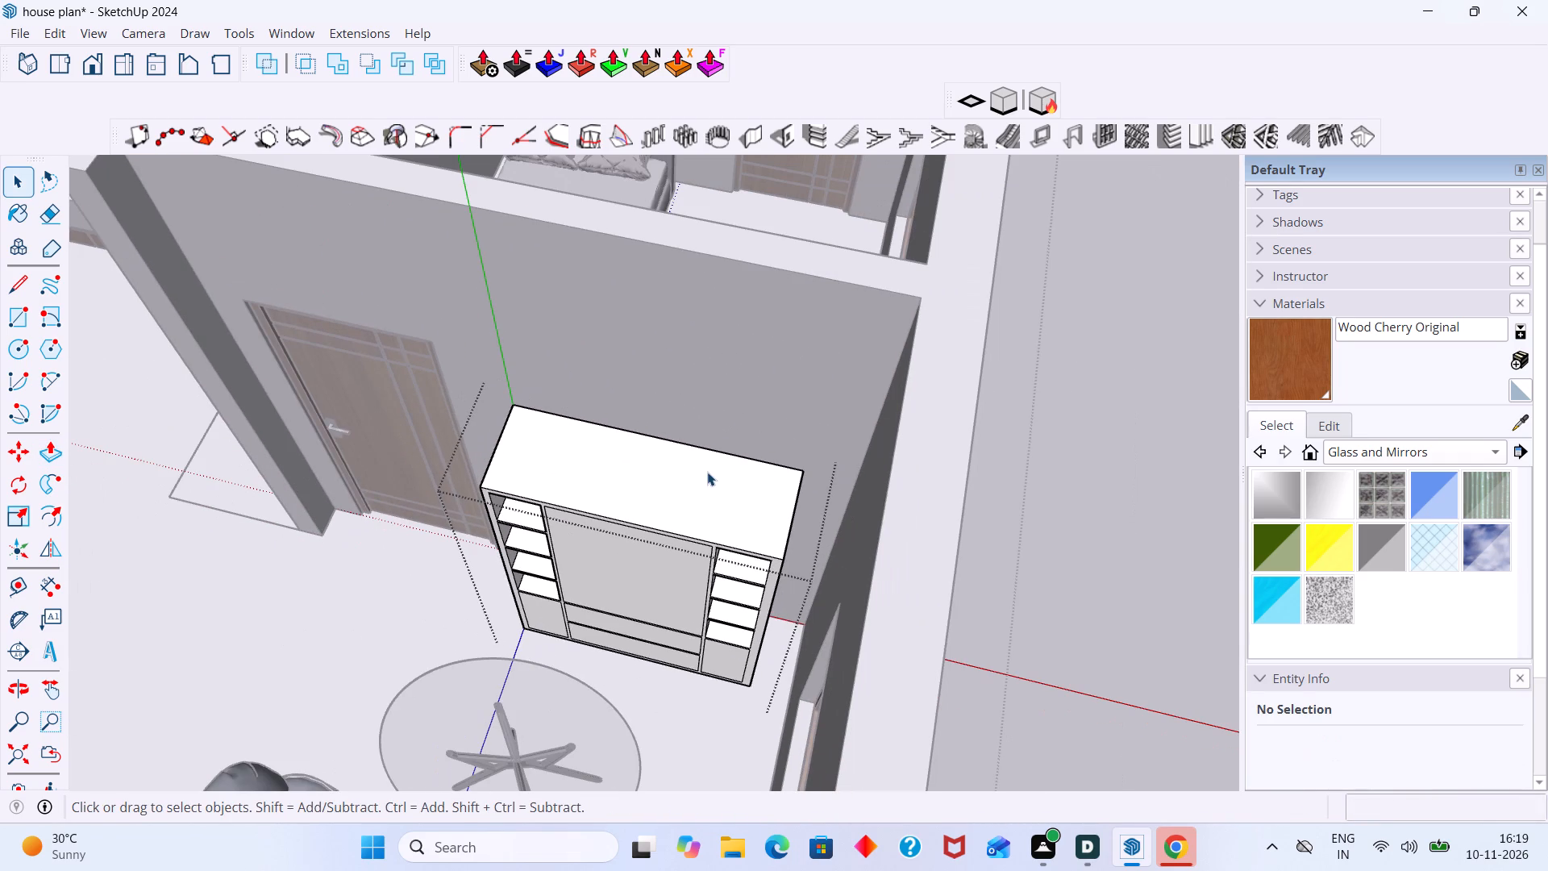
pyautogui.press('t')
pyautogui.click(696, 444)
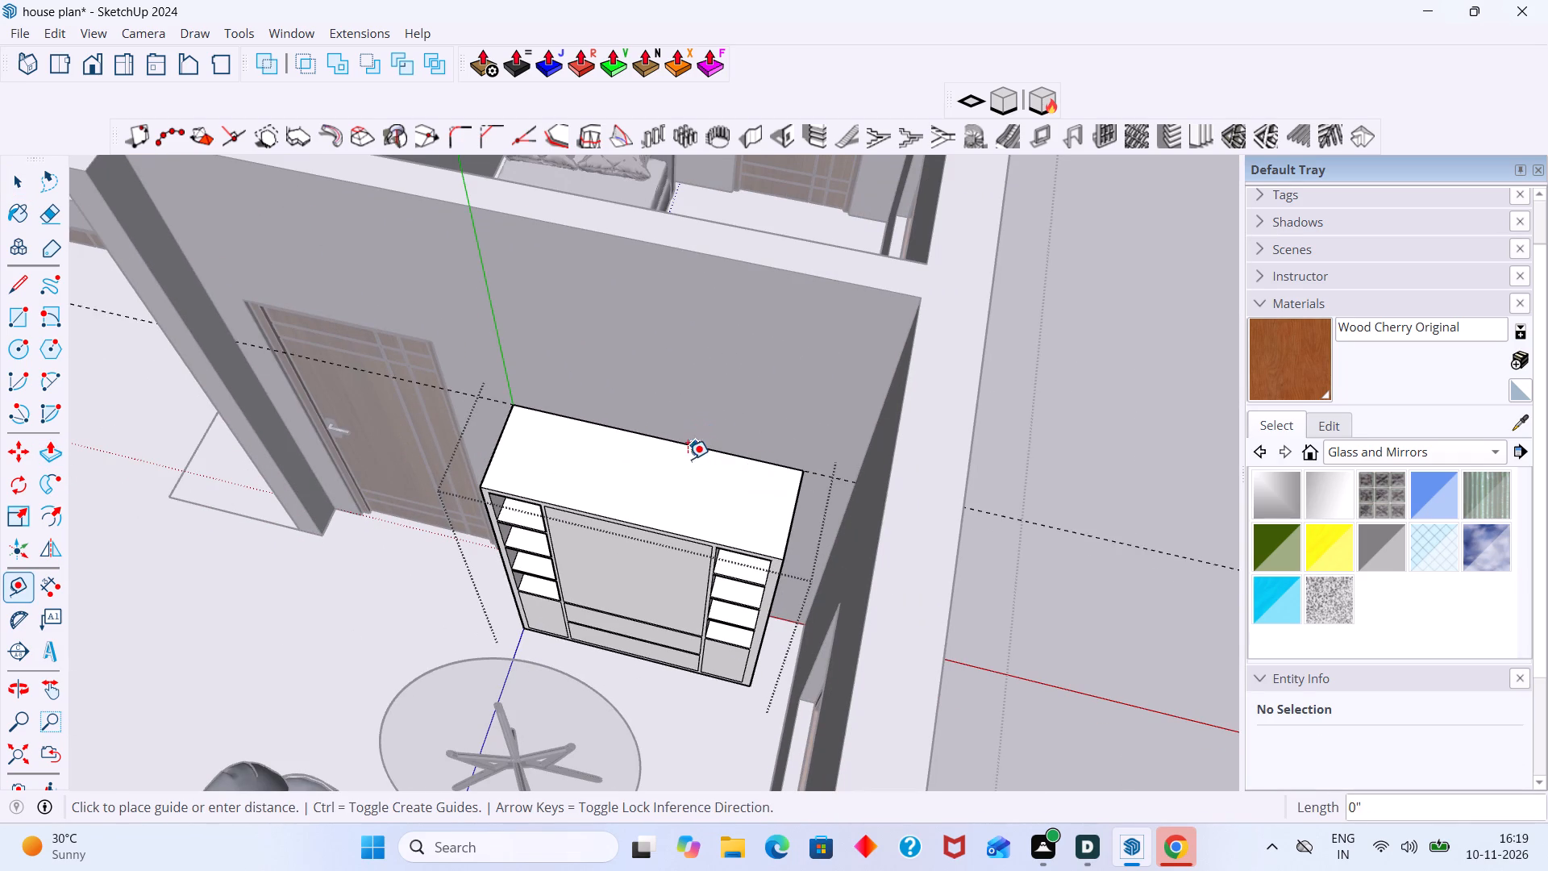
pyautogui.write('18')
pyautogui.write('mm')
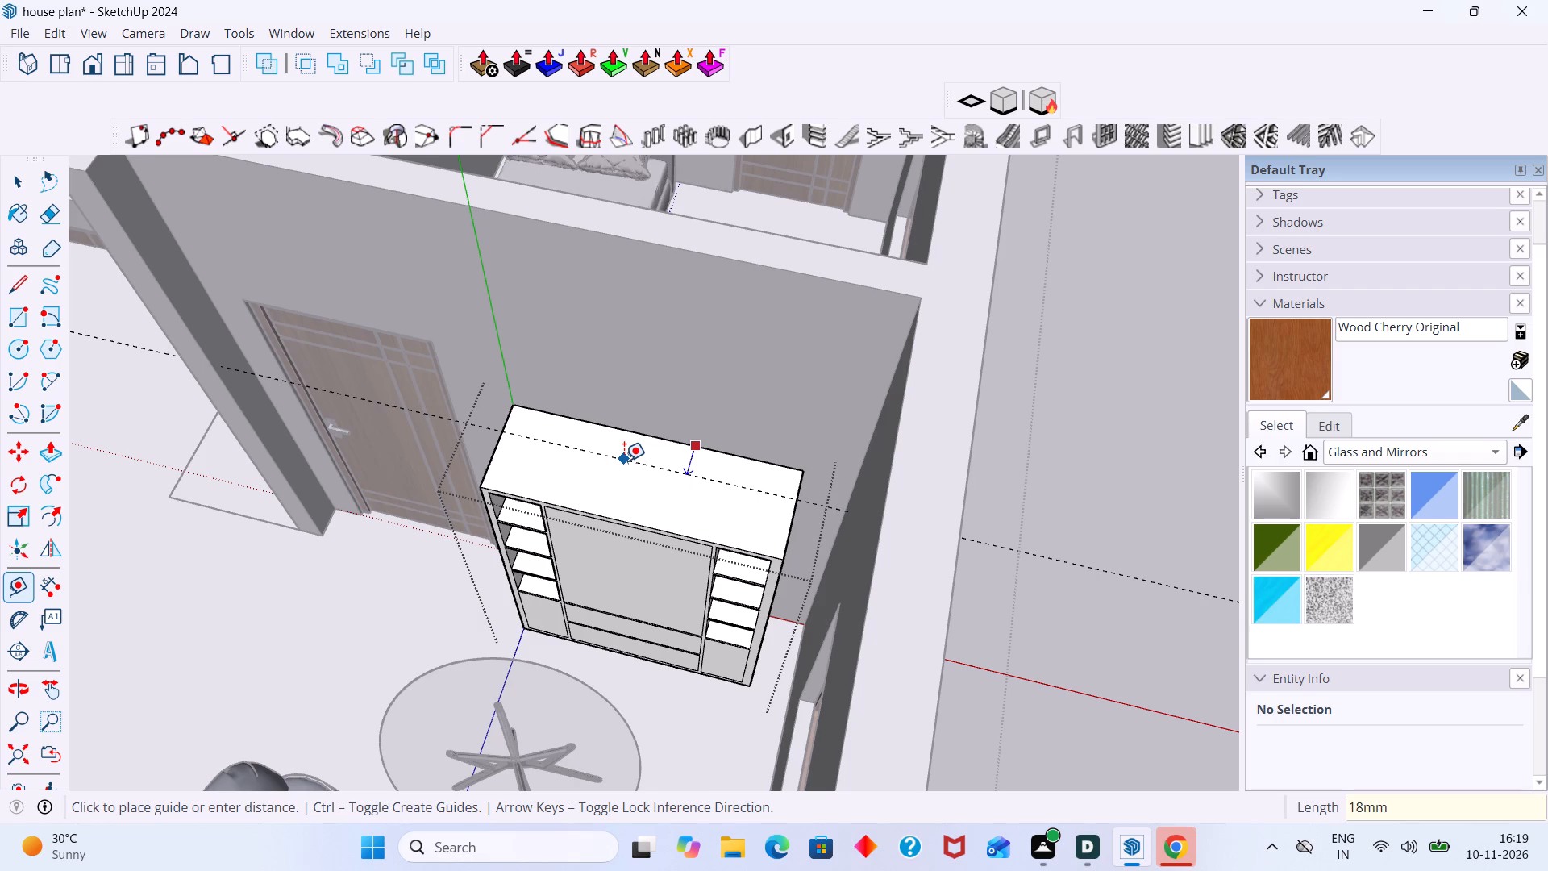
pyautogui.press('Return')
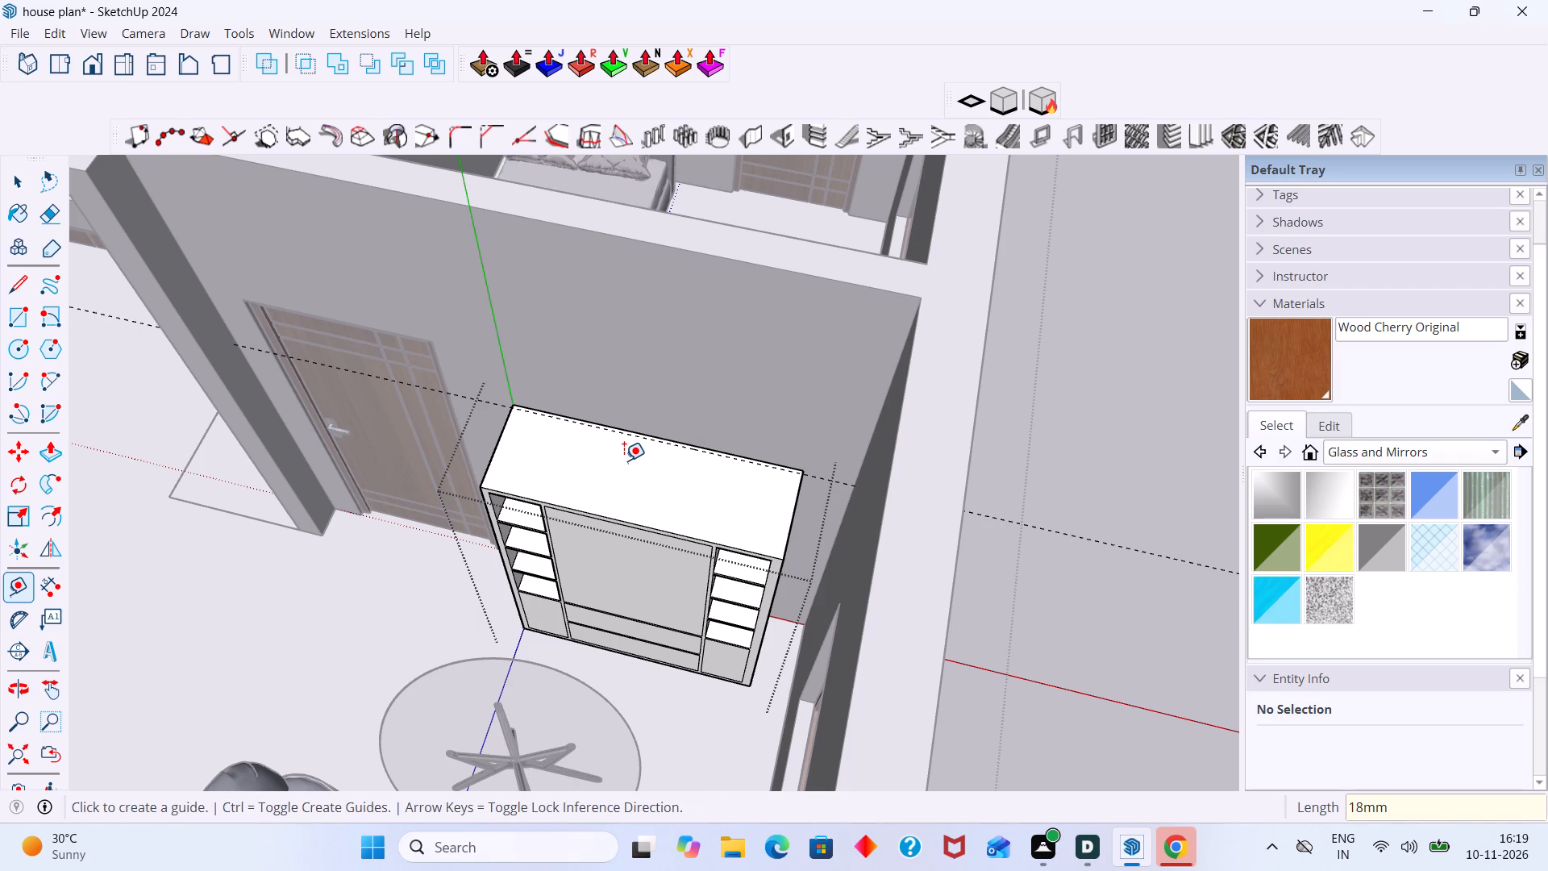
pyautogui.press('space')
# Recess the bottom center panel about 1' 5 5/16" with Push/Pull, up to the guide near the wardrobe's back edge.
pyautogui.scroll(1, 624, 577)
pyautogui.moveTo(624, 577); pyautogui.dragTo(657, 511, button='middle')
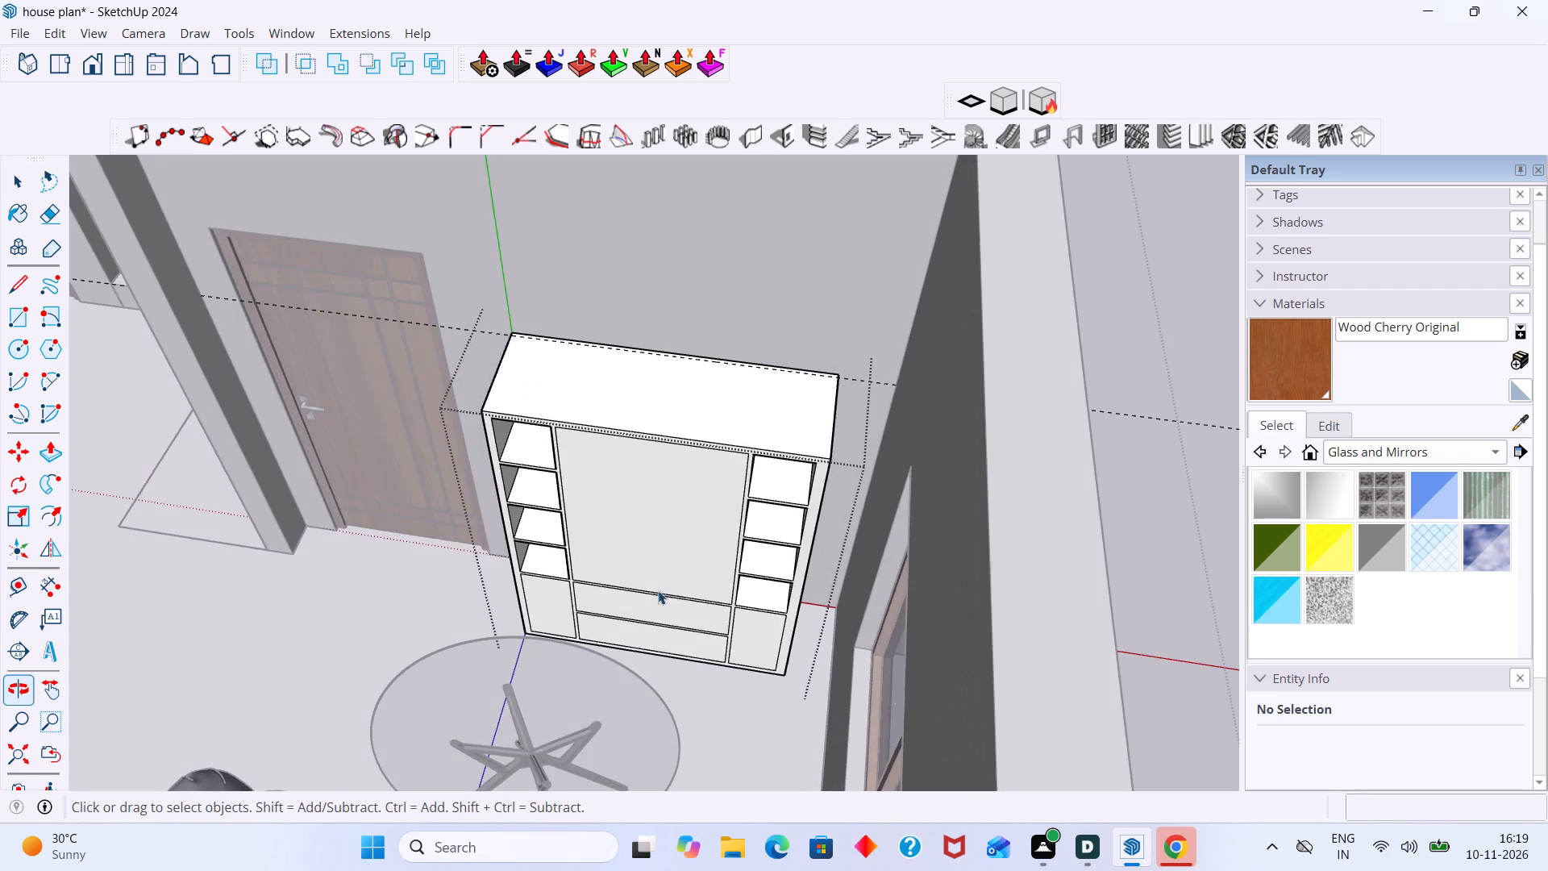
pyautogui.scroll(11, 654, 606)
pyautogui.click(657, 647)
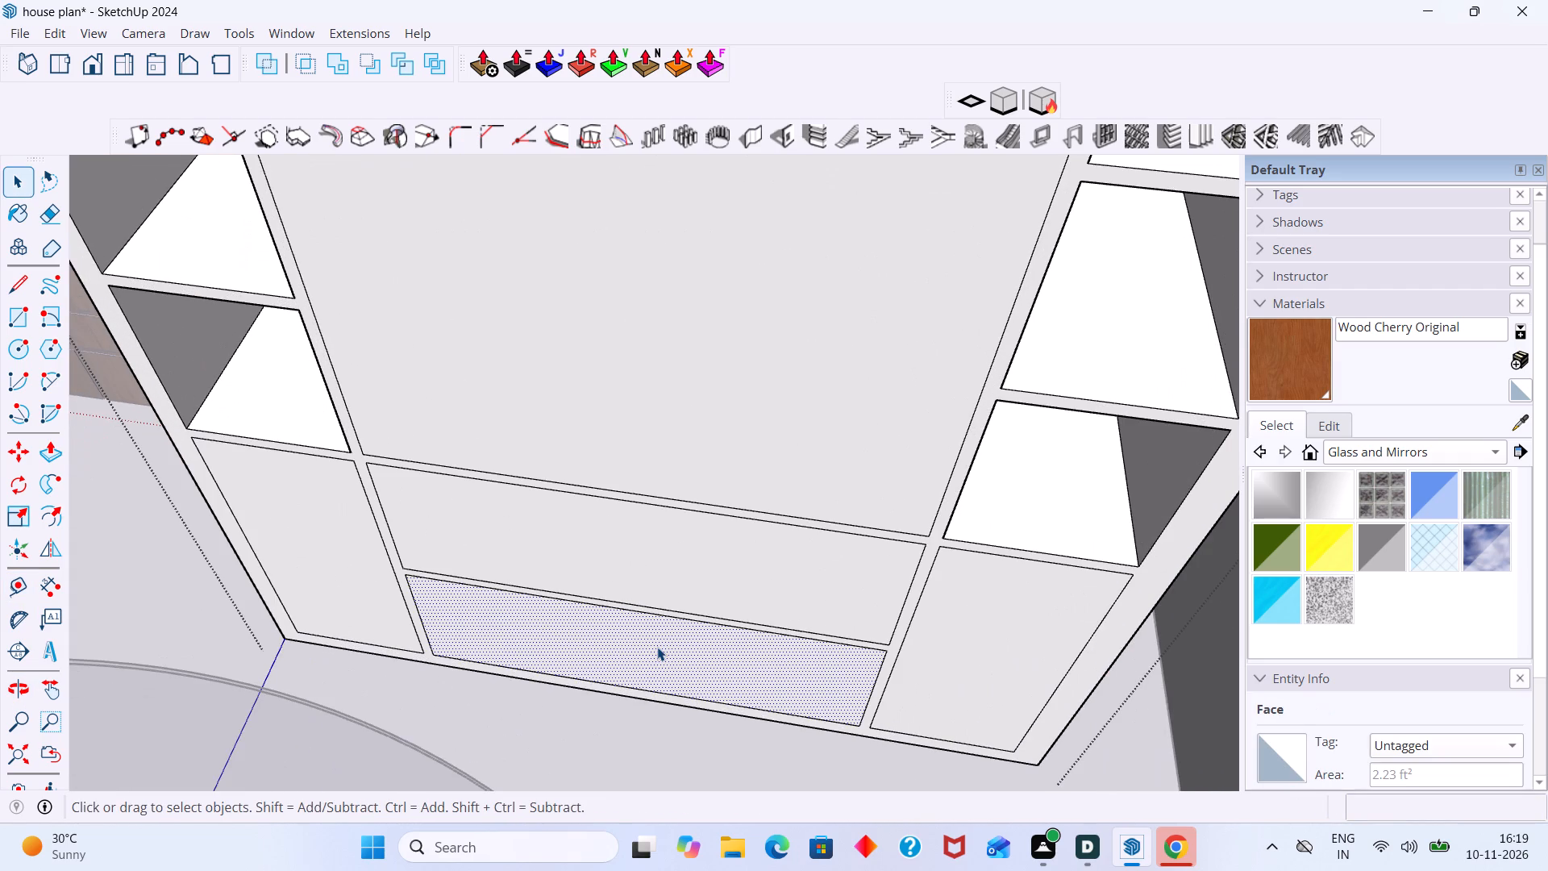
pyautogui.press('p')
pyautogui.click(657, 647)
pyautogui.scroll(-6, 713, 450)
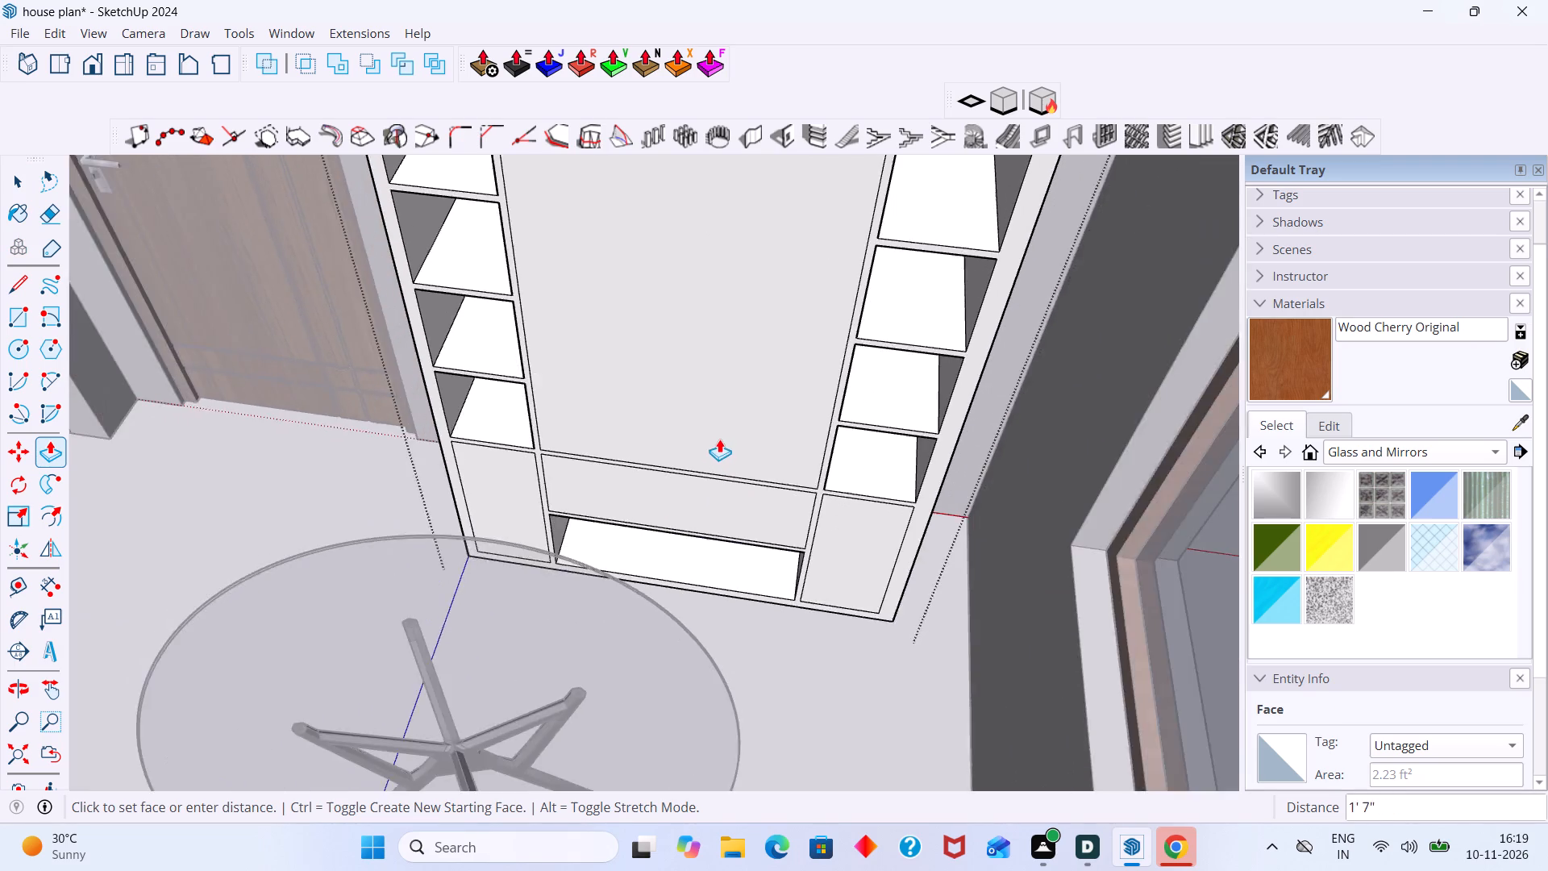
pyautogui.scroll(-9, 719, 439)
pyautogui.moveTo(725, 444); pyautogui.dragTo(686, 448, button='middle')
pyautogui.scroll(4, 738, 290)
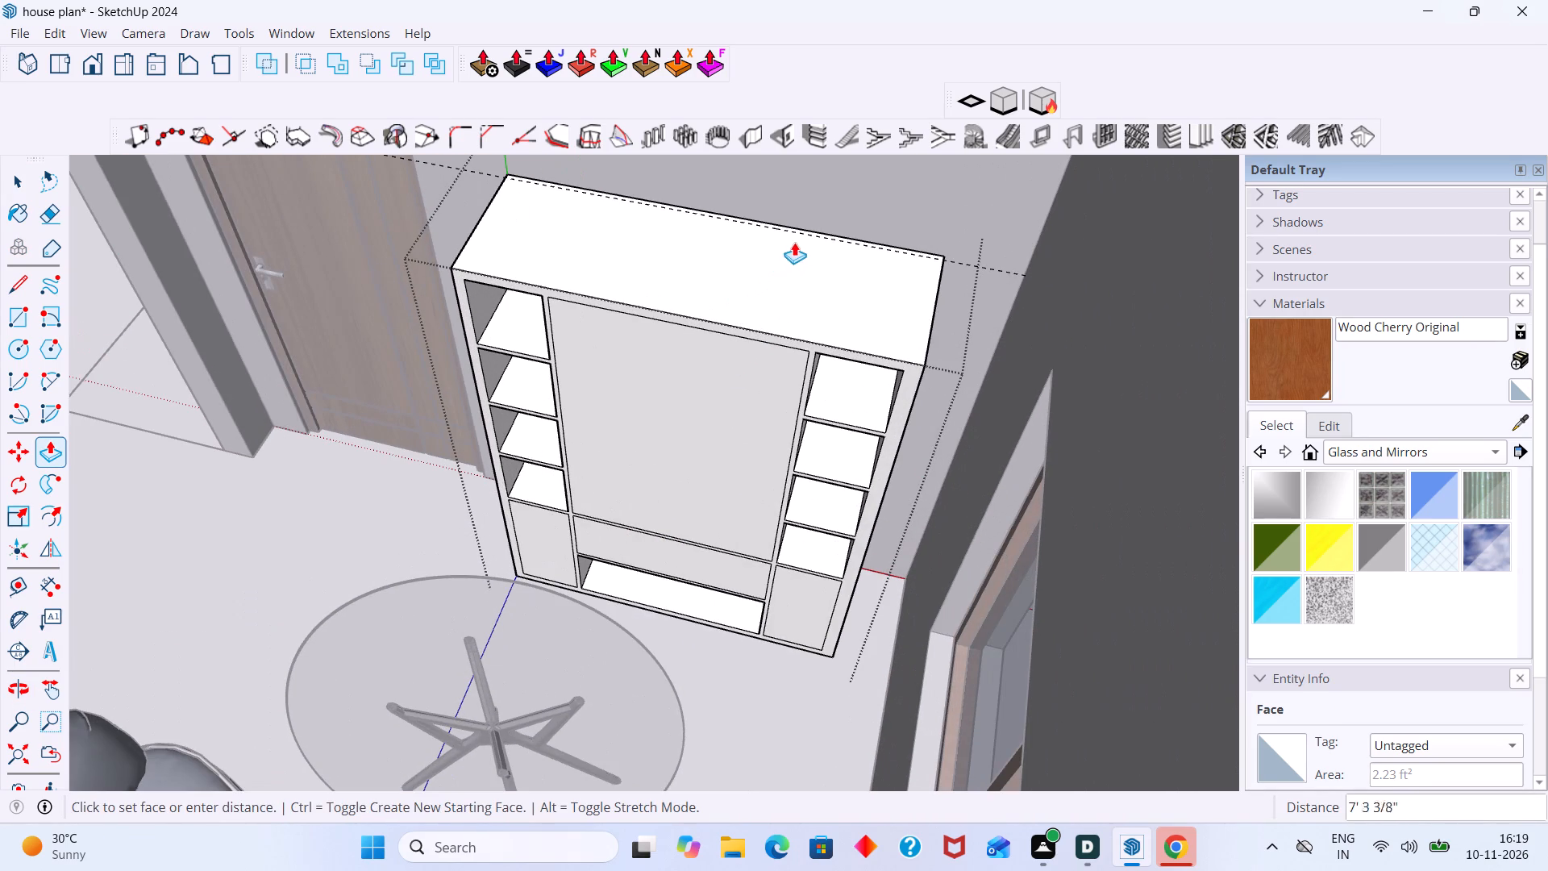
pyautogui.click(806, 234)
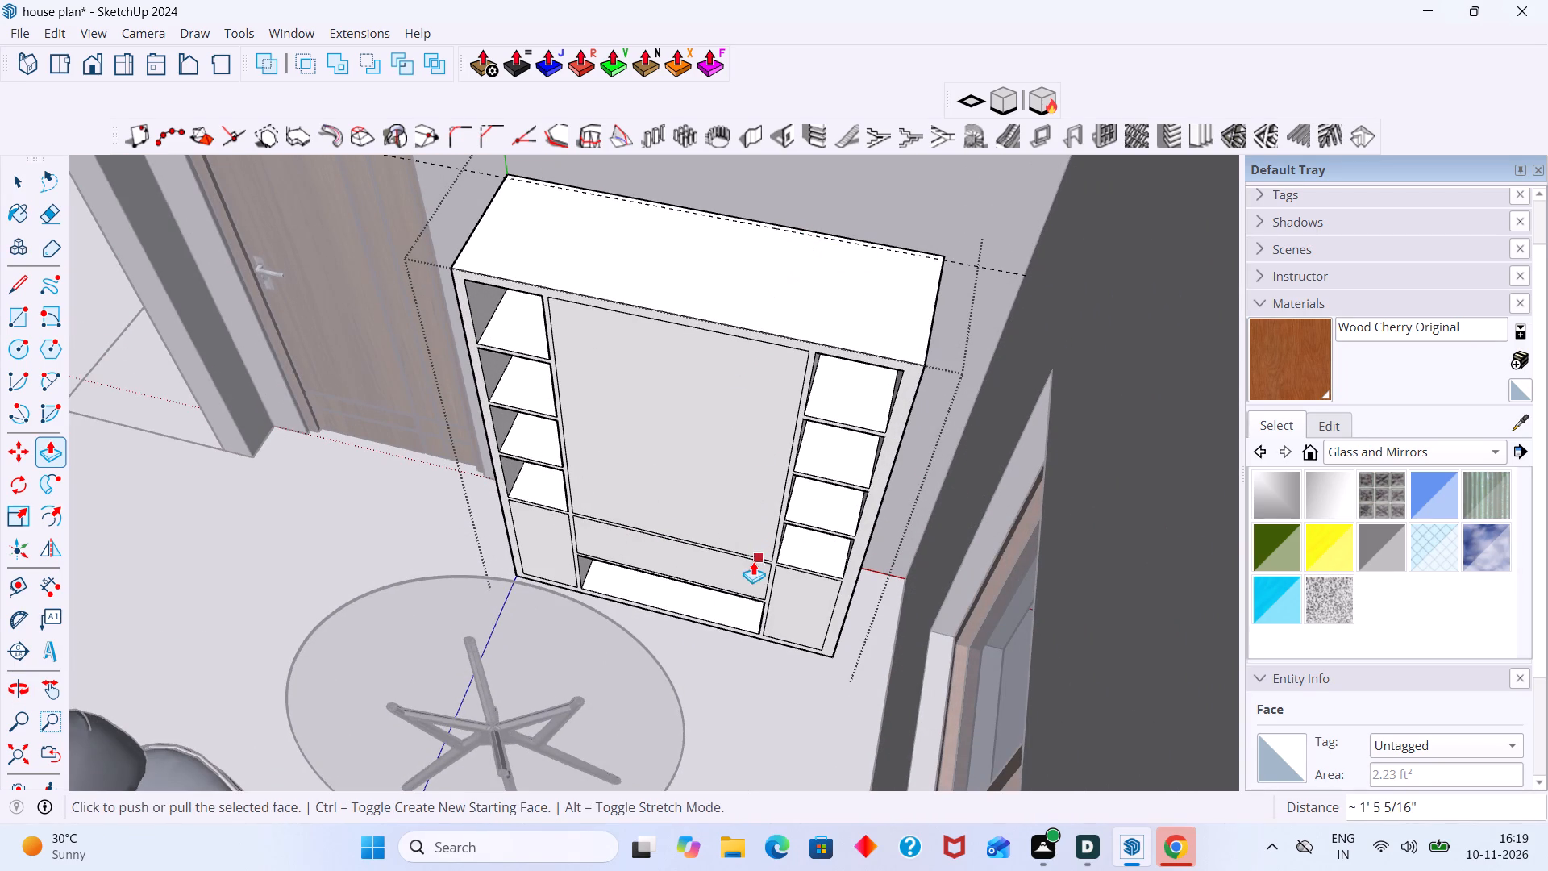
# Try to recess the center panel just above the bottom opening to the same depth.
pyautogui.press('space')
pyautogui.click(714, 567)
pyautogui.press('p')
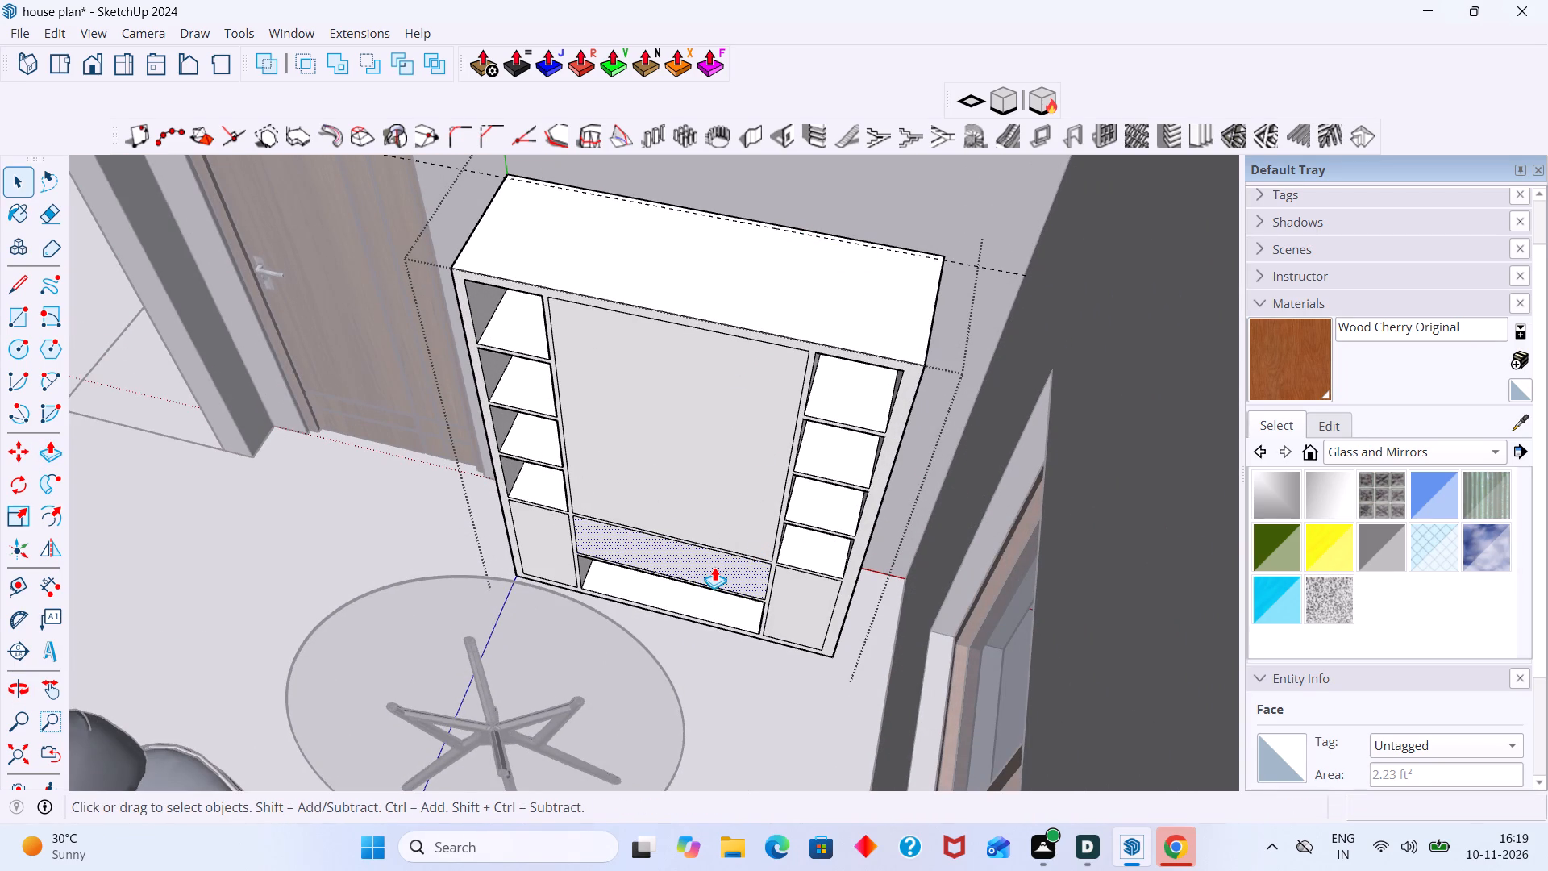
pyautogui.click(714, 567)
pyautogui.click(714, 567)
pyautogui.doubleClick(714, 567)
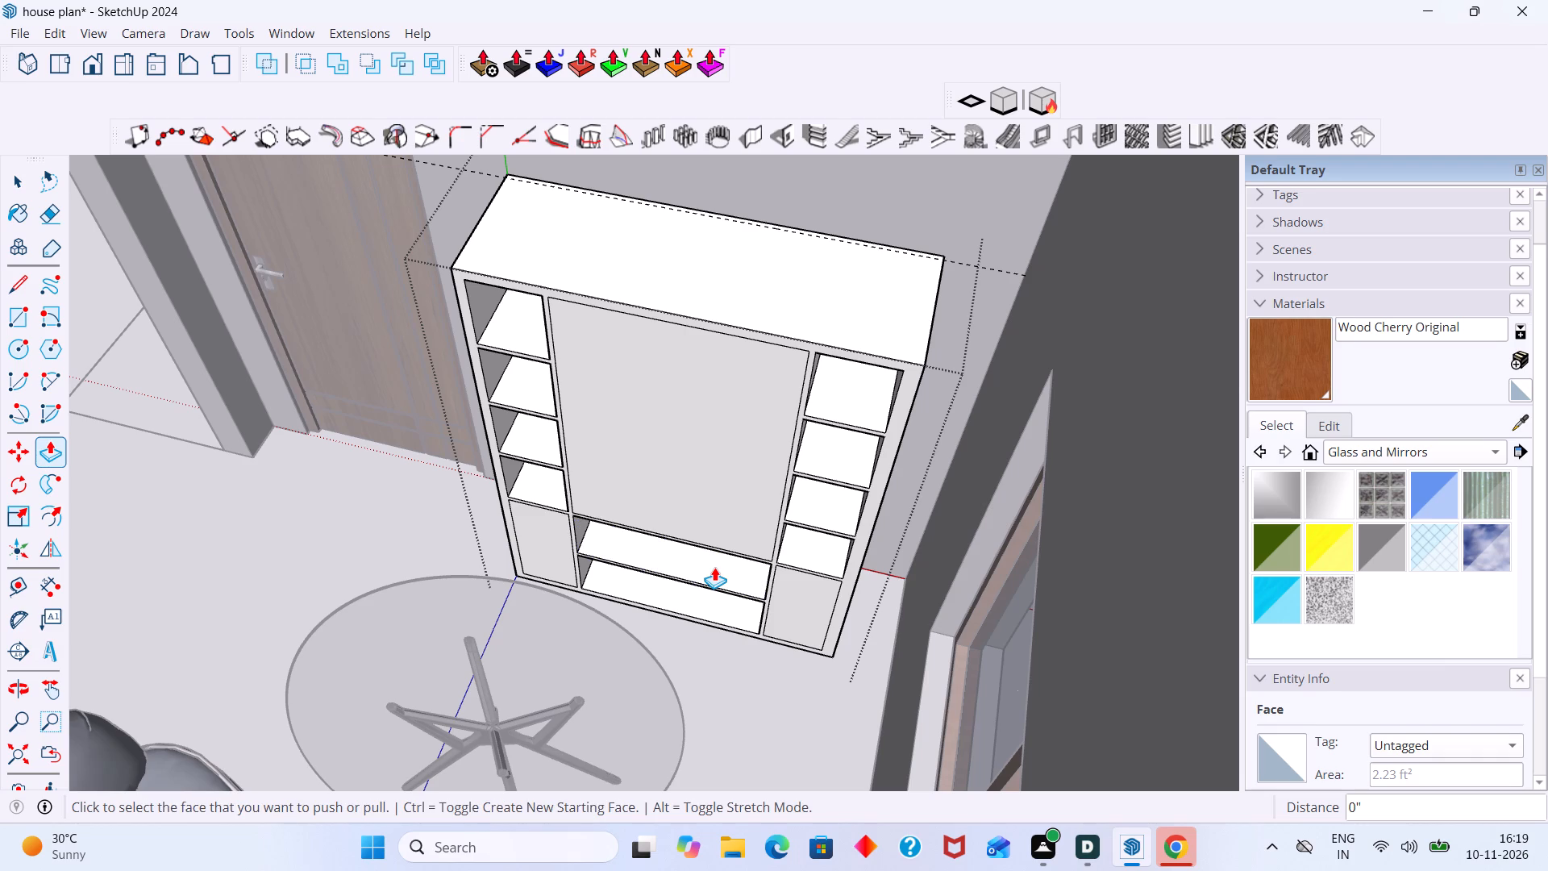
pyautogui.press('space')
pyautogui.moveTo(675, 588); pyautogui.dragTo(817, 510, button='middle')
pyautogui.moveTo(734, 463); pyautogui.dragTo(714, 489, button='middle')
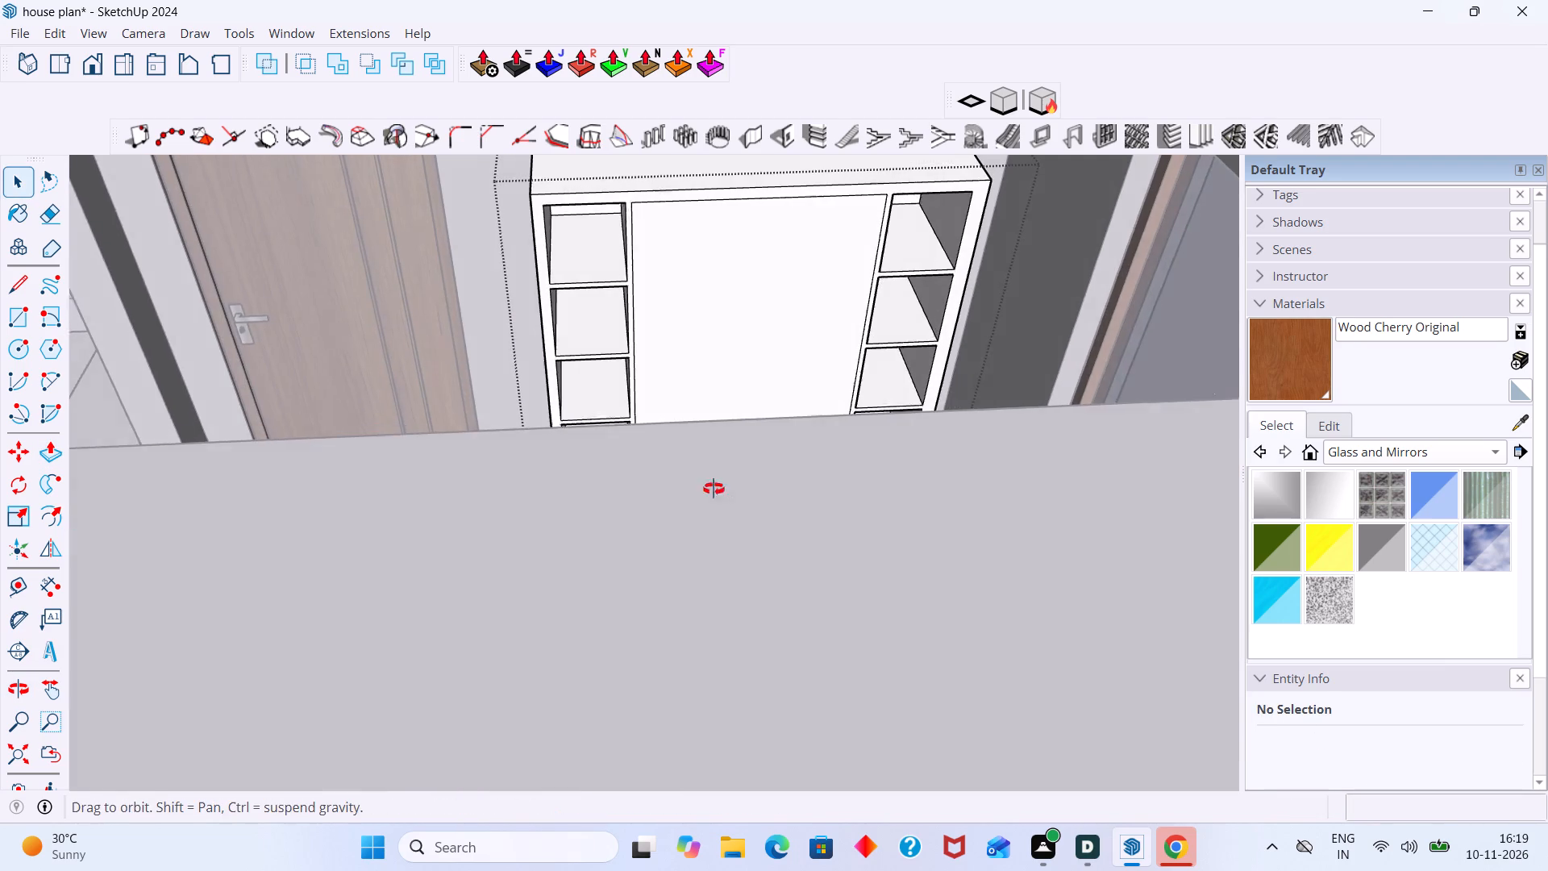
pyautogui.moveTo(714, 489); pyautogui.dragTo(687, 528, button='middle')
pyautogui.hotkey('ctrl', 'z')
# Draw a vertical line about 10 9/16" long on the panel above the bottom opening, between the midpoints of its top and bottom edges.
pyautogui.moveTo(744, 473); pyautogui.dragTo(727, 442, button='middle')
pyautogui.scroll(1, 1001, 288)
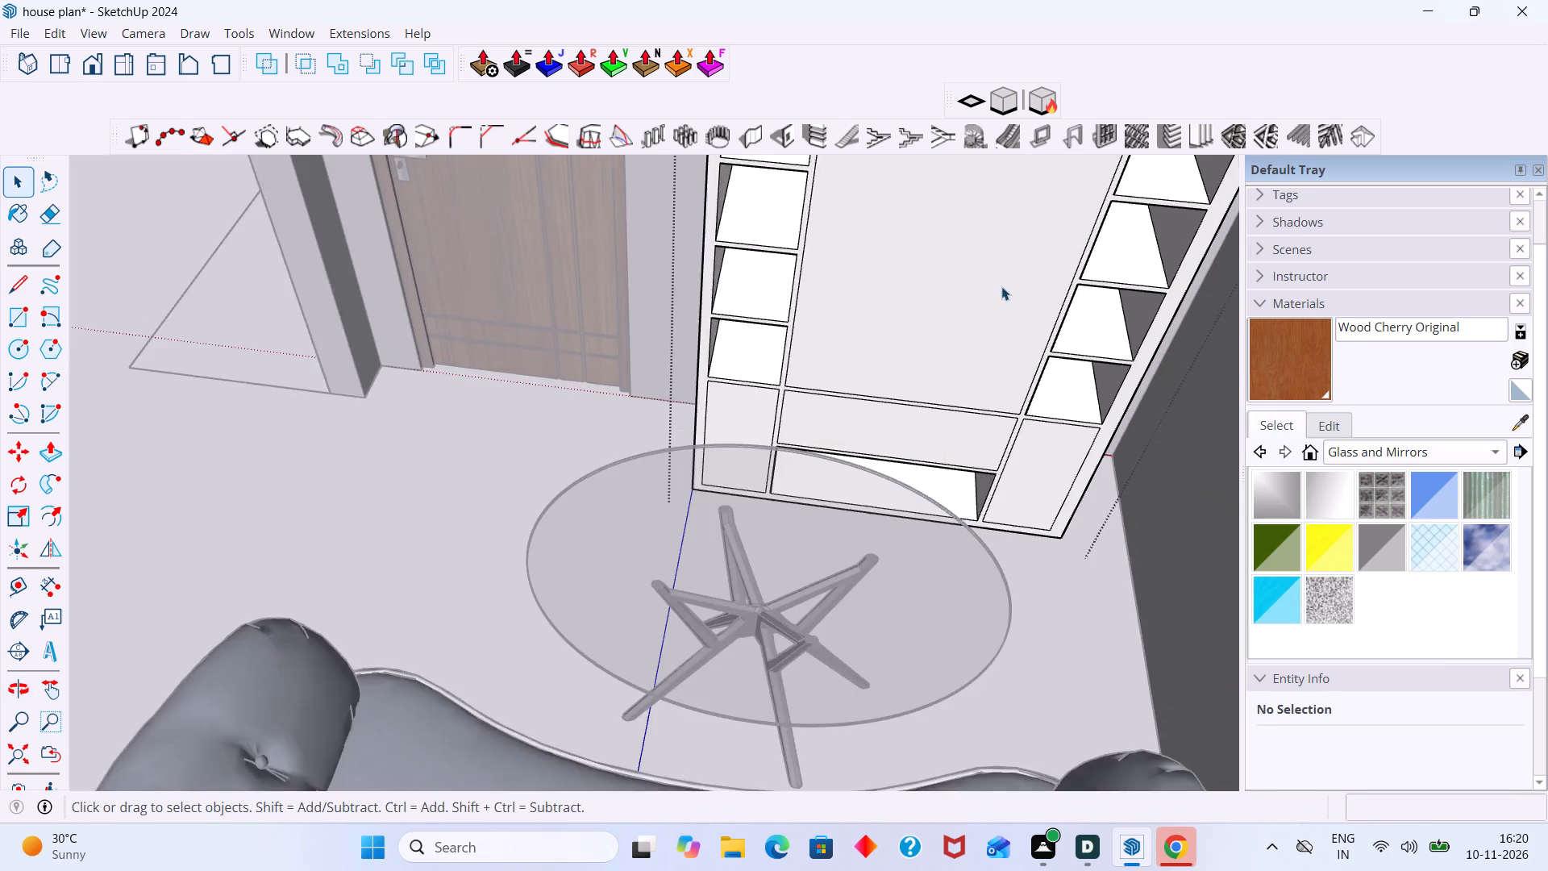
pyautogui.scroll(1, 1001, 286)
pyautogui.scroll(-3, 947, 334)
pyautogui.keyDown('shift'); pyautogui.moveTo(930, 356); pyautogui.dragTo(729, 415, button='middle'); pyautogui.keyUp('shift')
pyautogui.scroll(7, 735, 461)
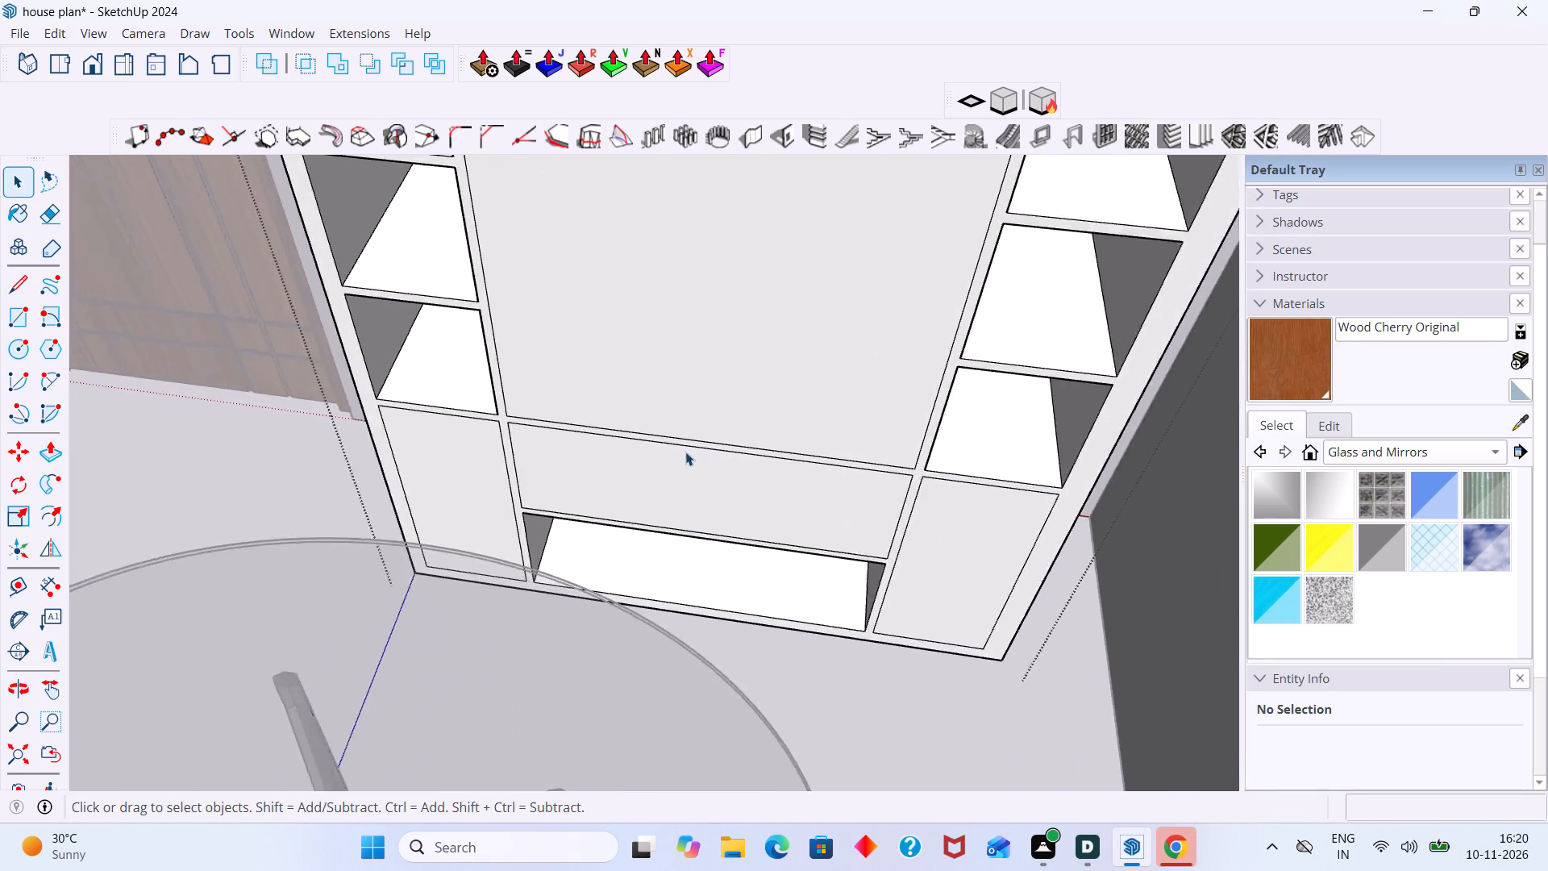
pyautogui.scroll(2, 685, 452)
pyautogui.moveTo(697, 459); pyautogui.dragTo(717, 459, button='middle')
pyautogui.press('l')
pyautogui.scroll(2, 729, 451)
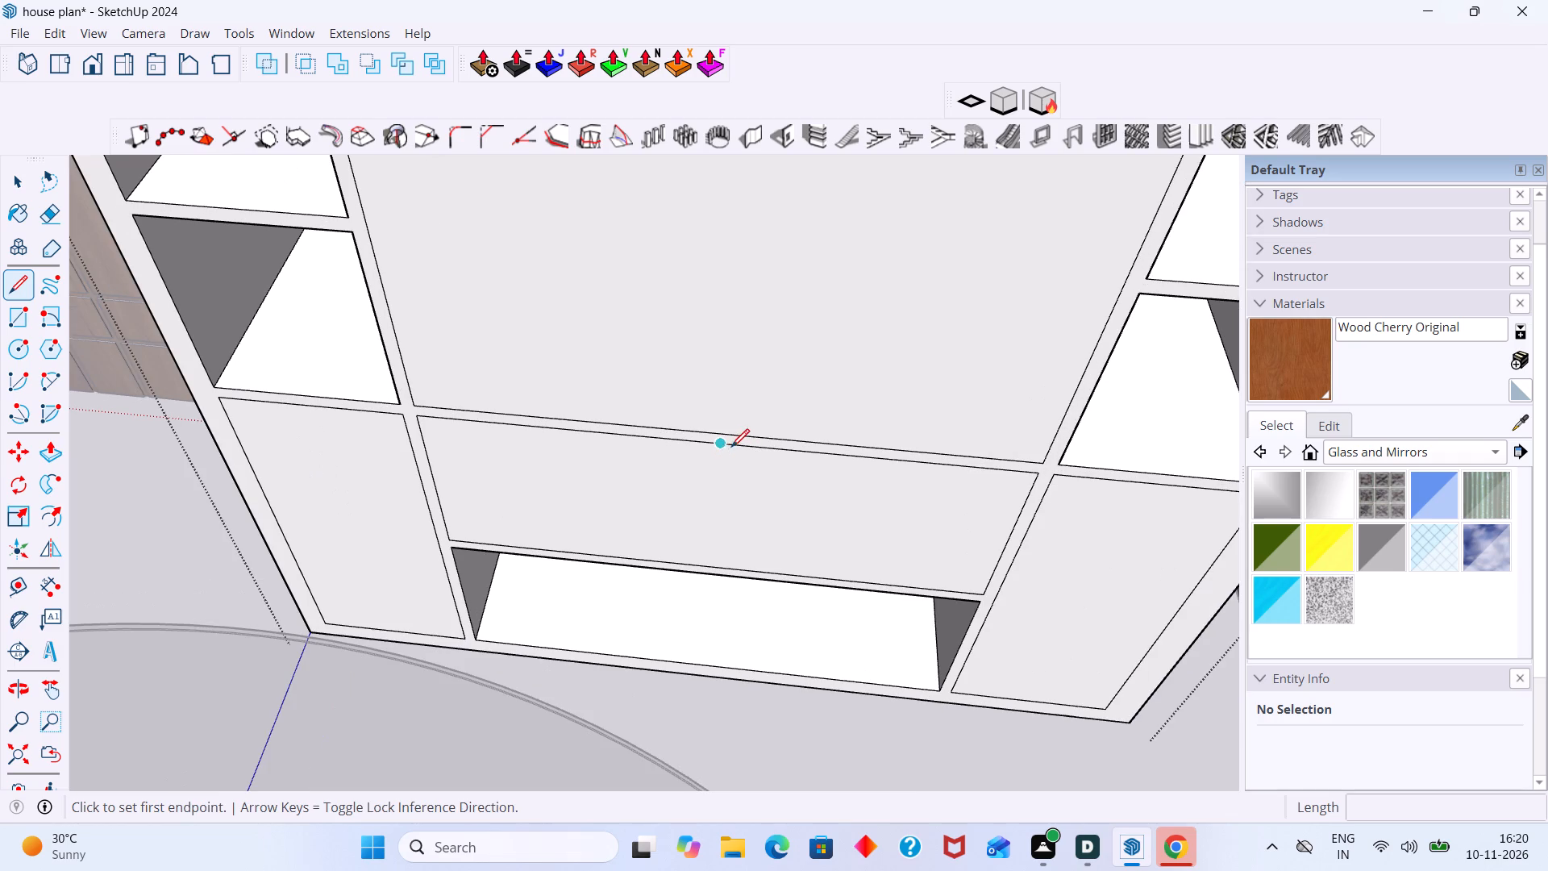
pyautogui.click(726, 444)
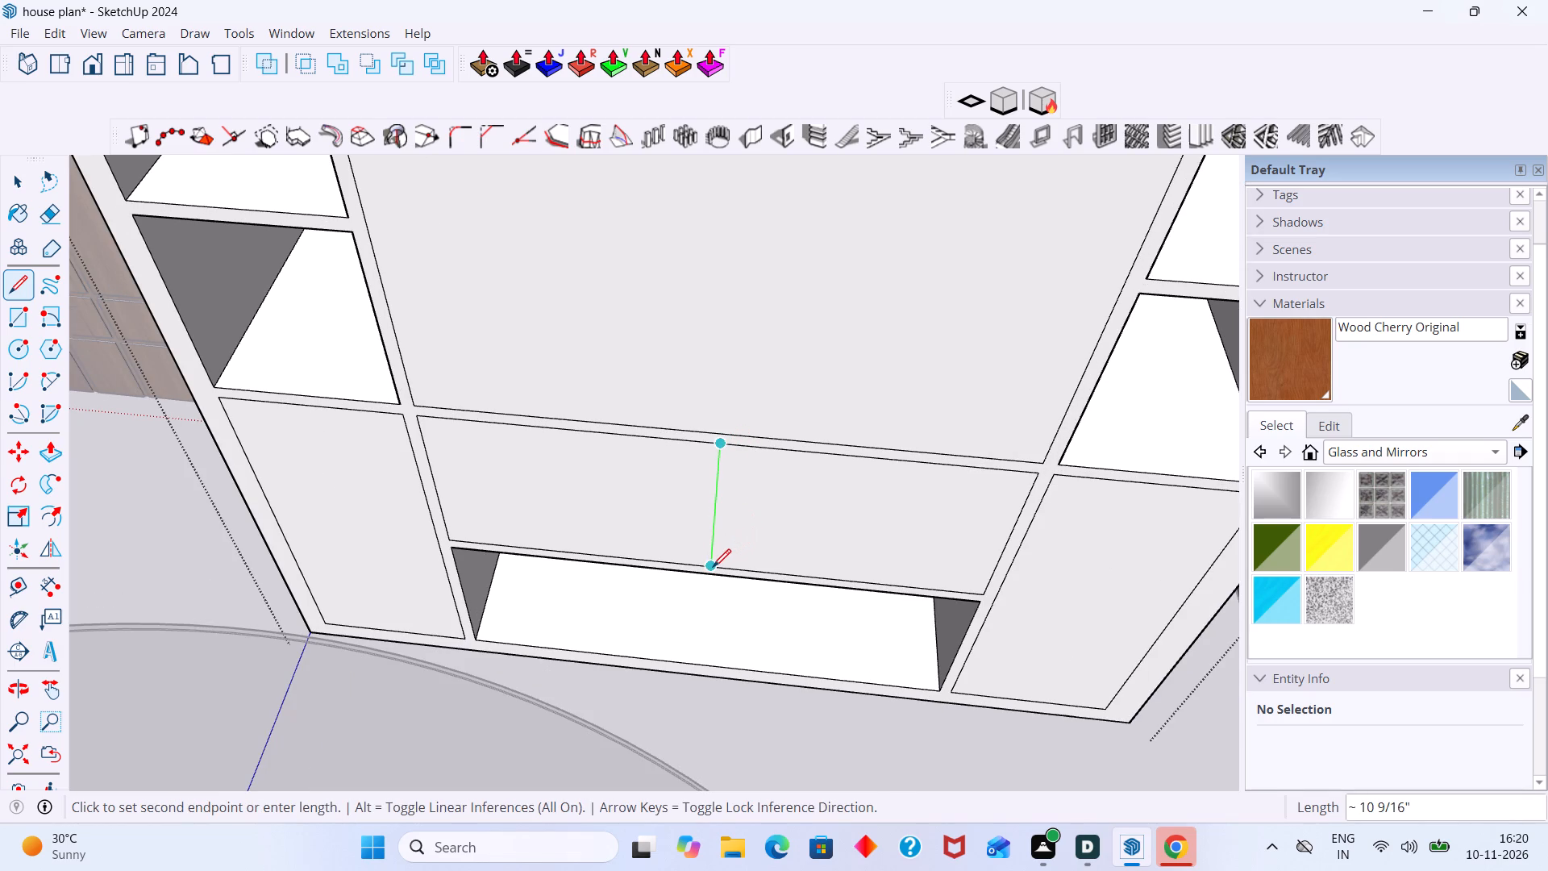
pyautogui.click(713, 567)
pyautogui.press('space')
# Copy the vertical center line on the panel above the bottom opening 9 mm to the right.
pyautogui.moveTo(769, 531); pyautogui.dragTo(821, 492, button='middle')
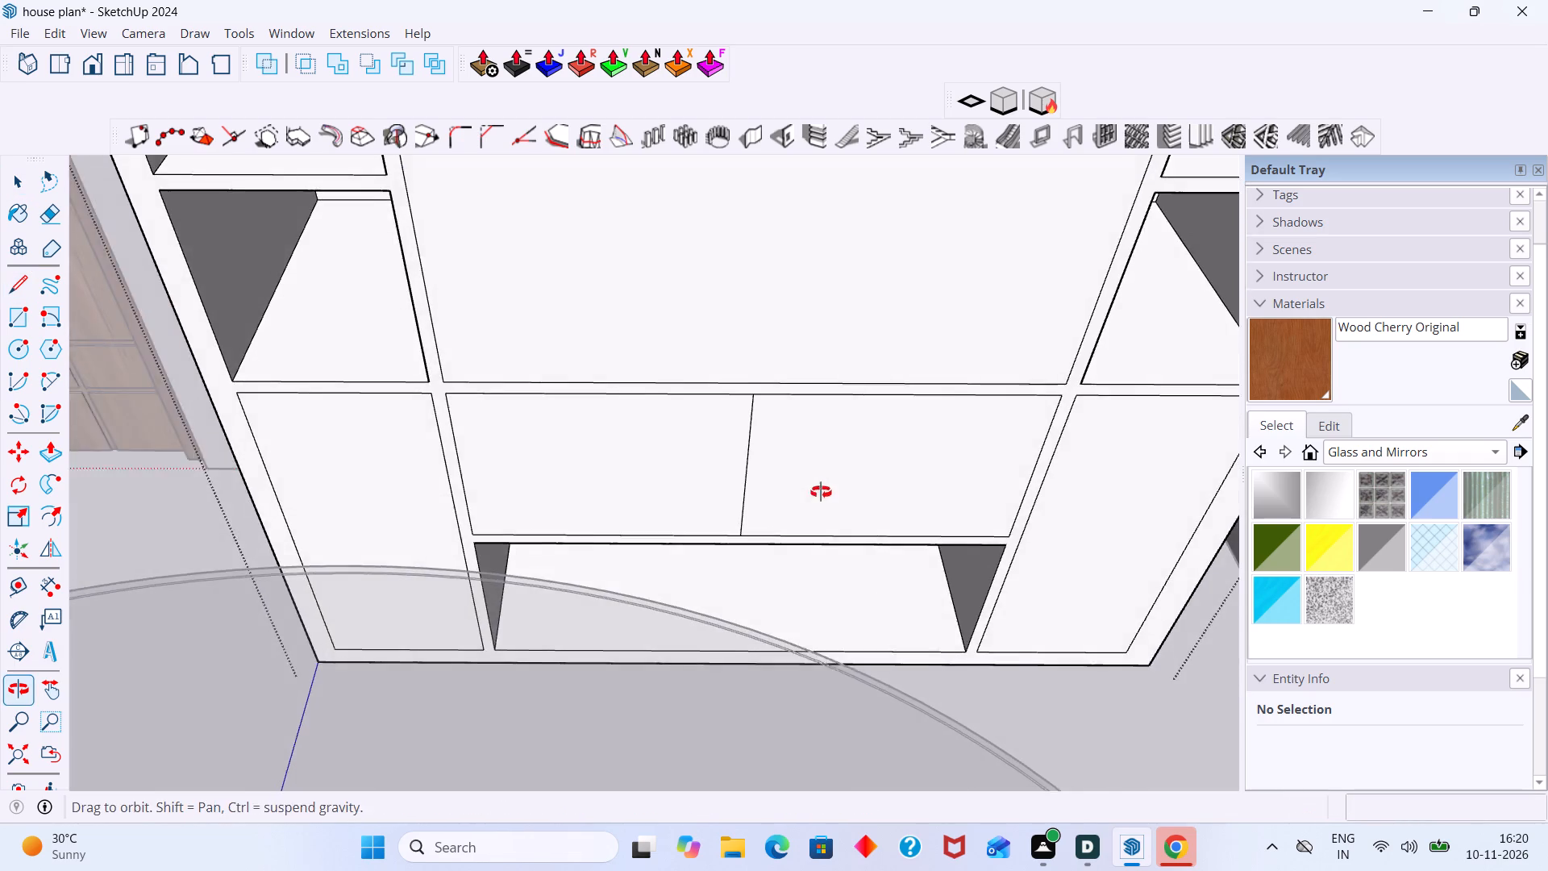
pyautogui.moveTo(821, 492); pyautogui.dragTo(823, 490, button='middle')
pyautogui.scroll(3, 755, 469)
pyautogui.click(748, 469)
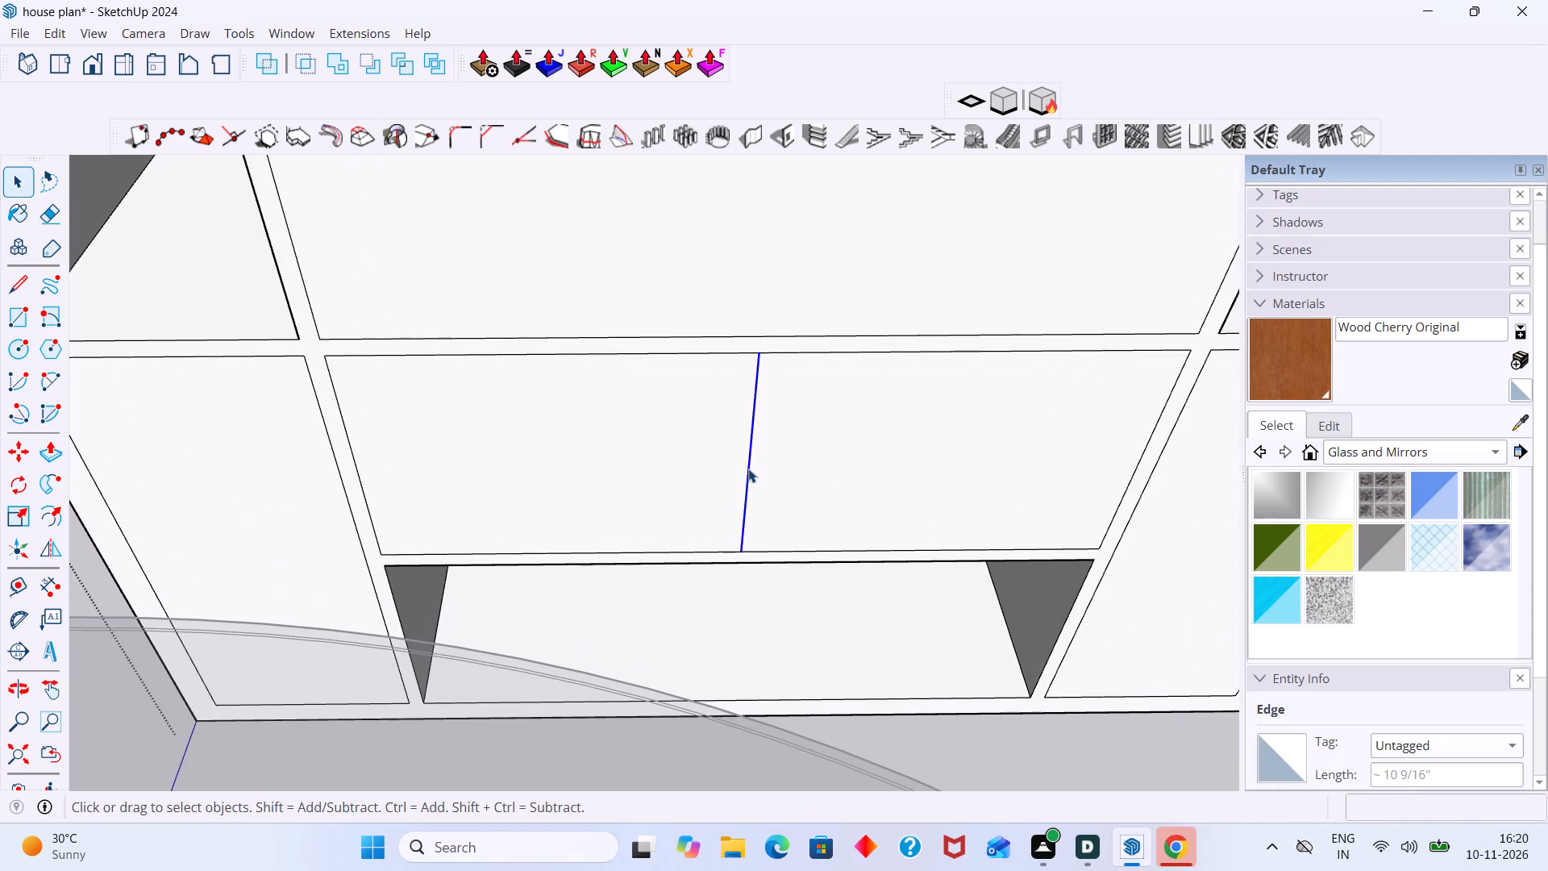
pyautogui.press('m')
pyautogui.click(748, 469)
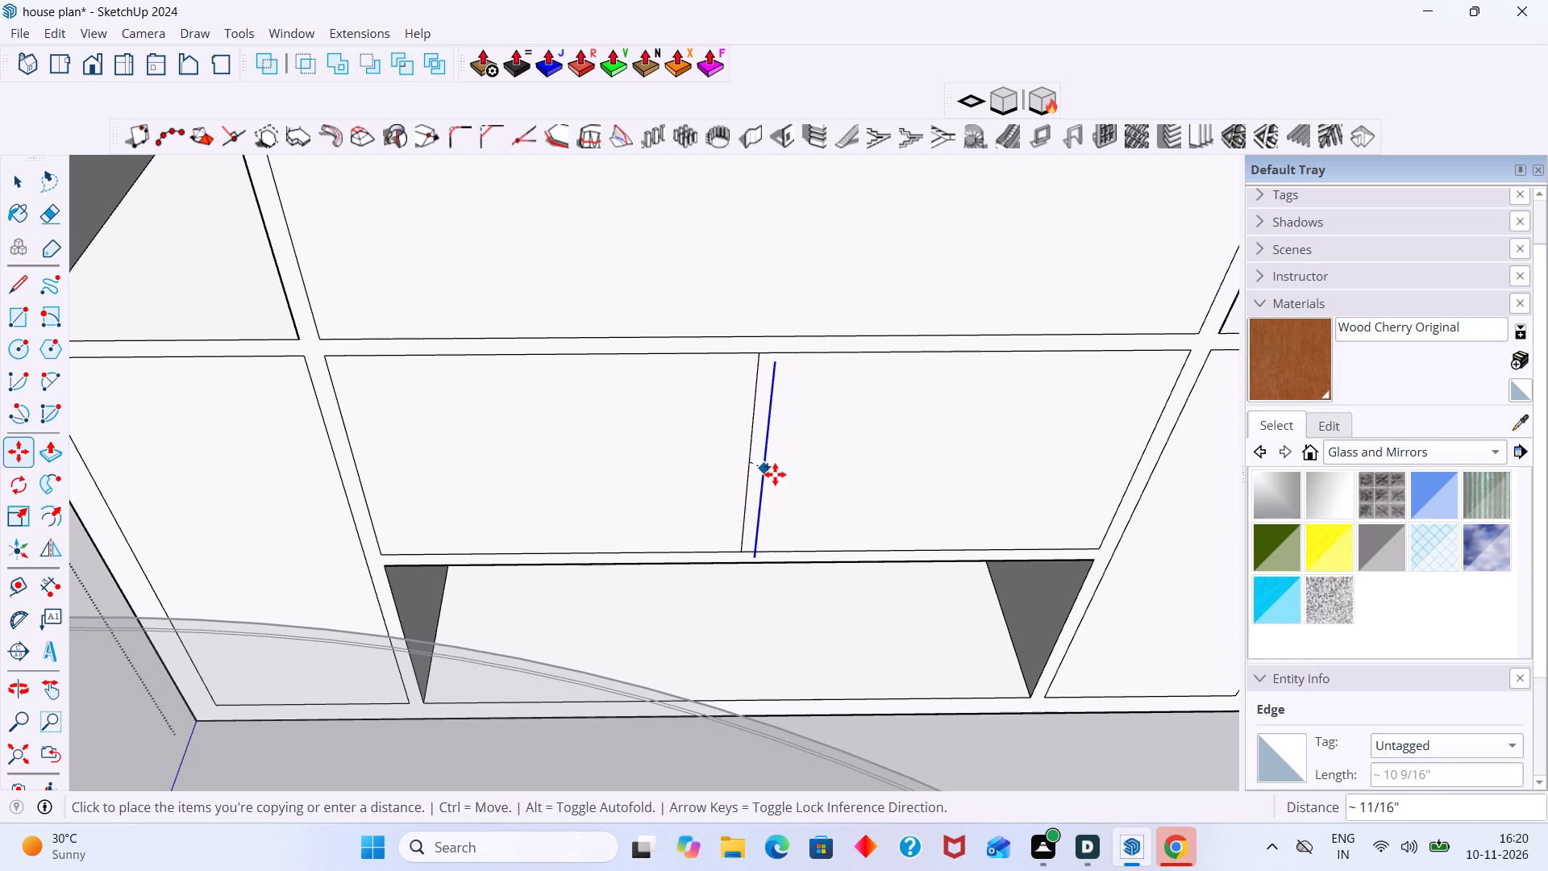
pyautogui.press('9')
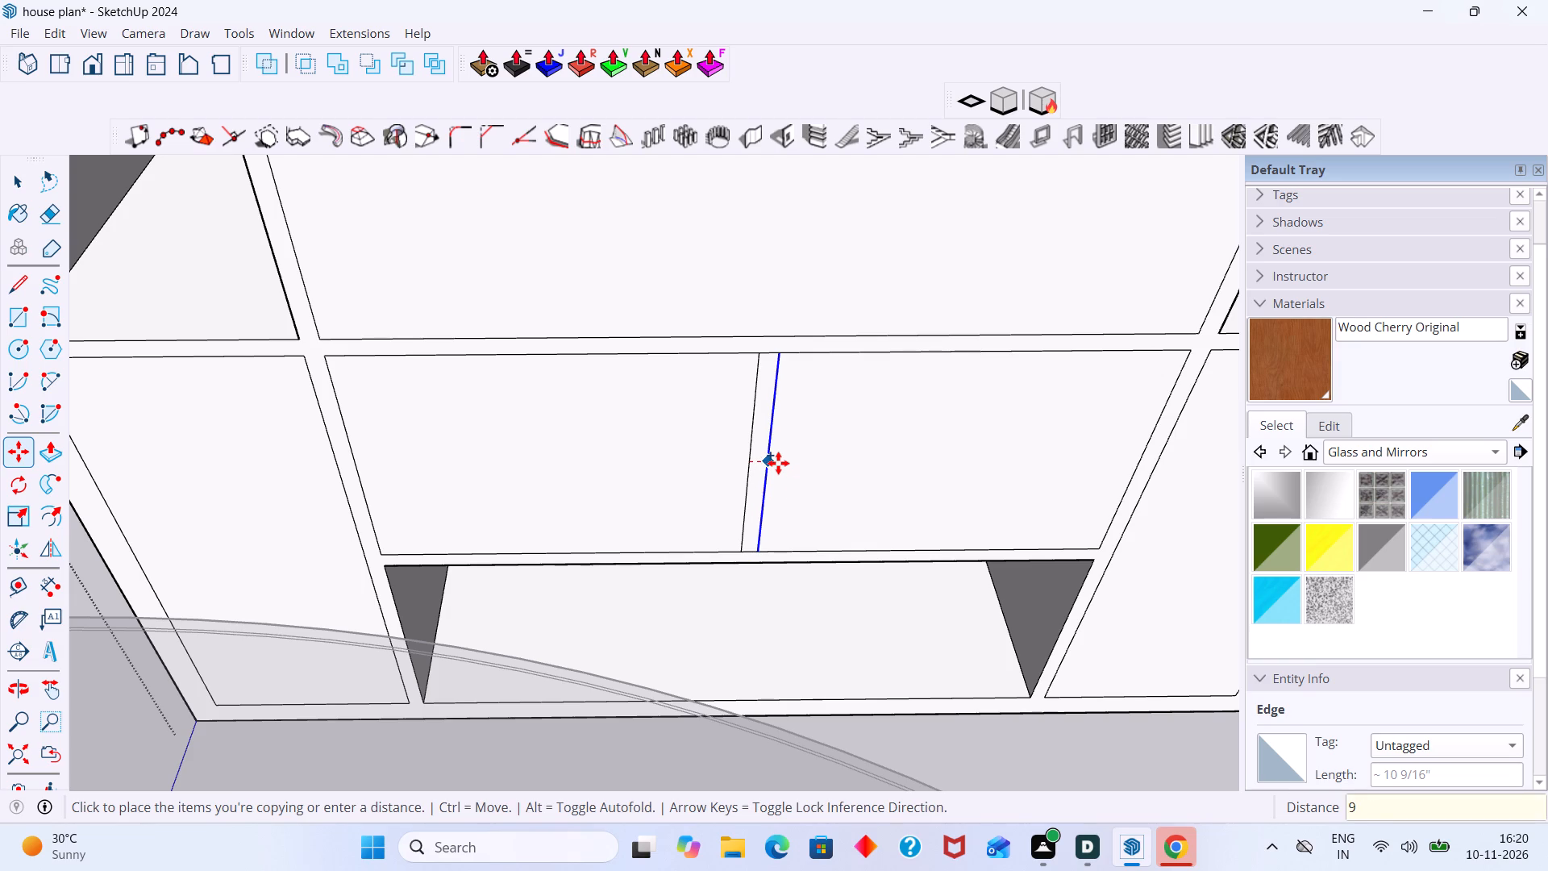
pyautogui.press('m')
pyautogui.press('m')
pyautogui.press('Return')
# Copy the new line 18 mm to the left along the red axis, past the center line.
pyautogui.scroll(6, 747, 480)
pyautogui.click(767, 480)
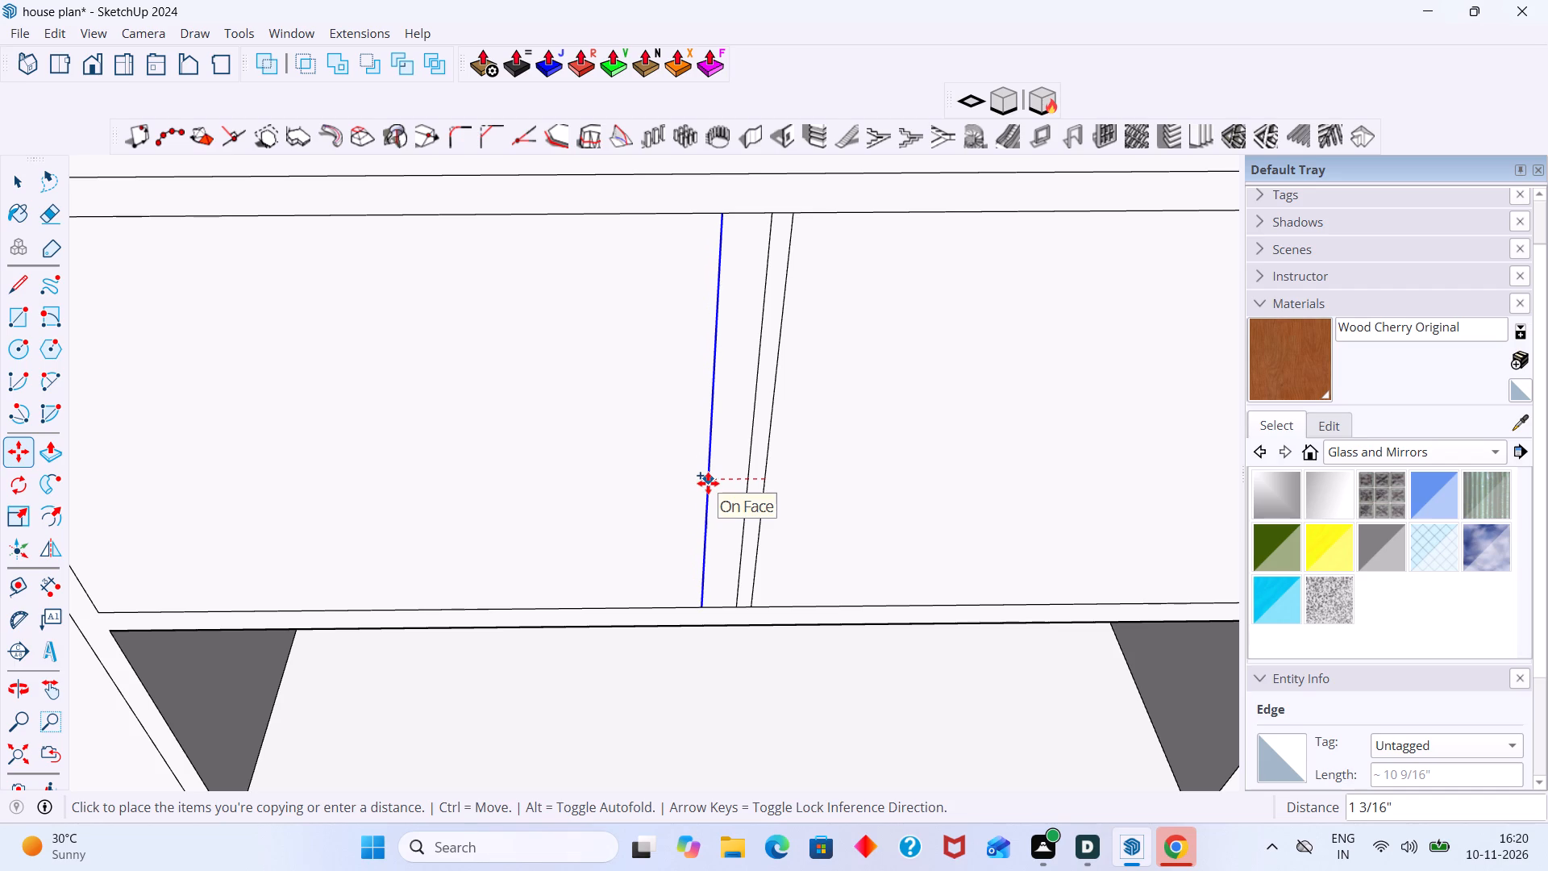
pyautogui.press('Right')
pyautogui.write('18mmm')
pyautogui.press('BackSpace')
pyautogui.press('Return')
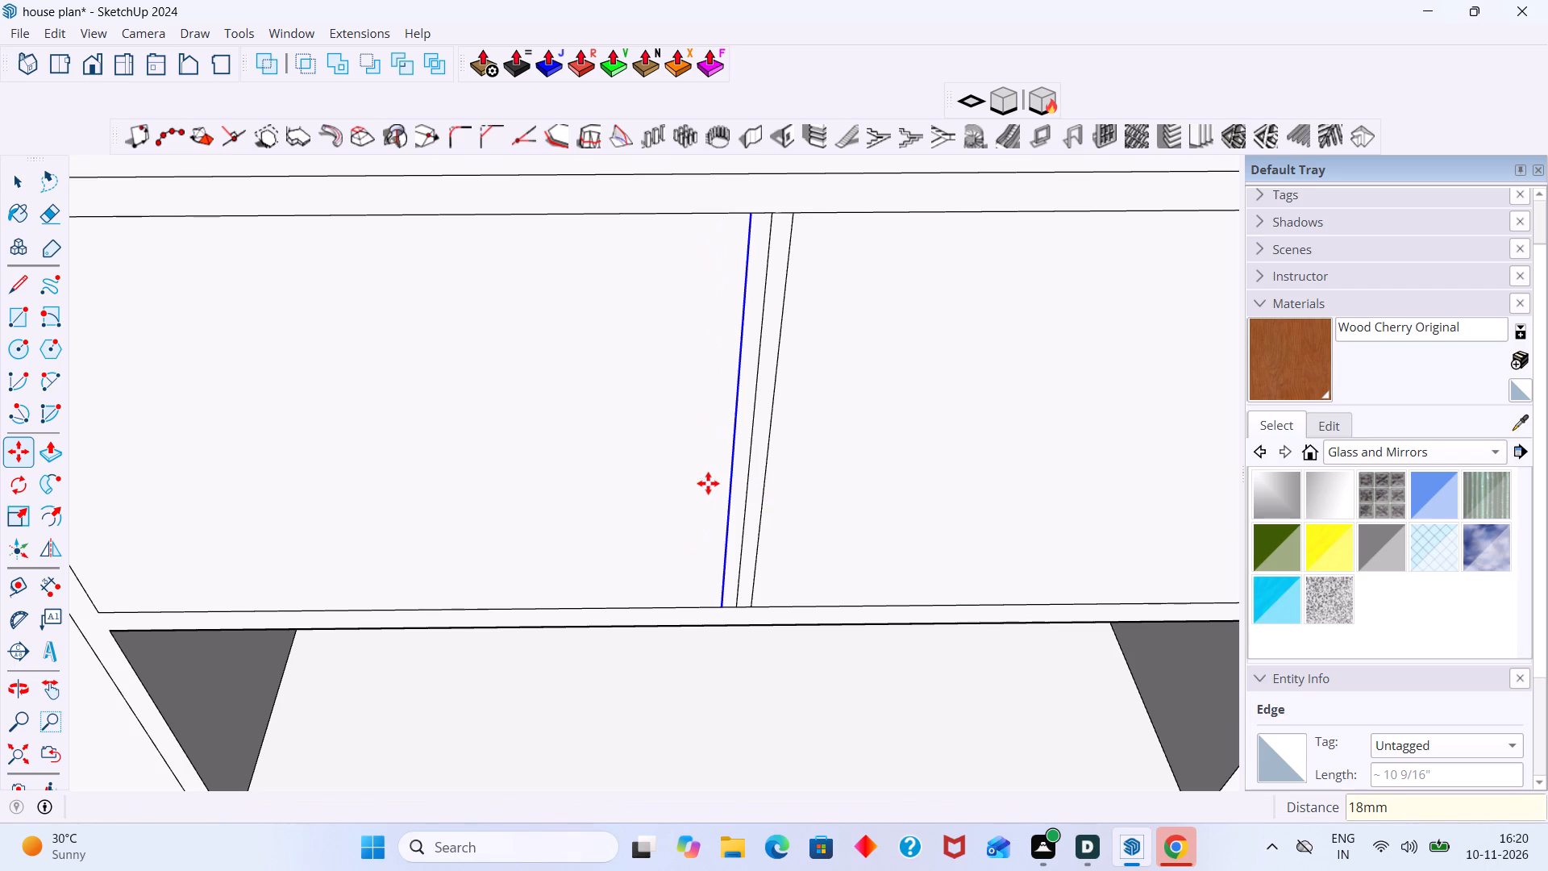
# Delete the original center line between the two copied divider lines.
pyautogui.press('space')
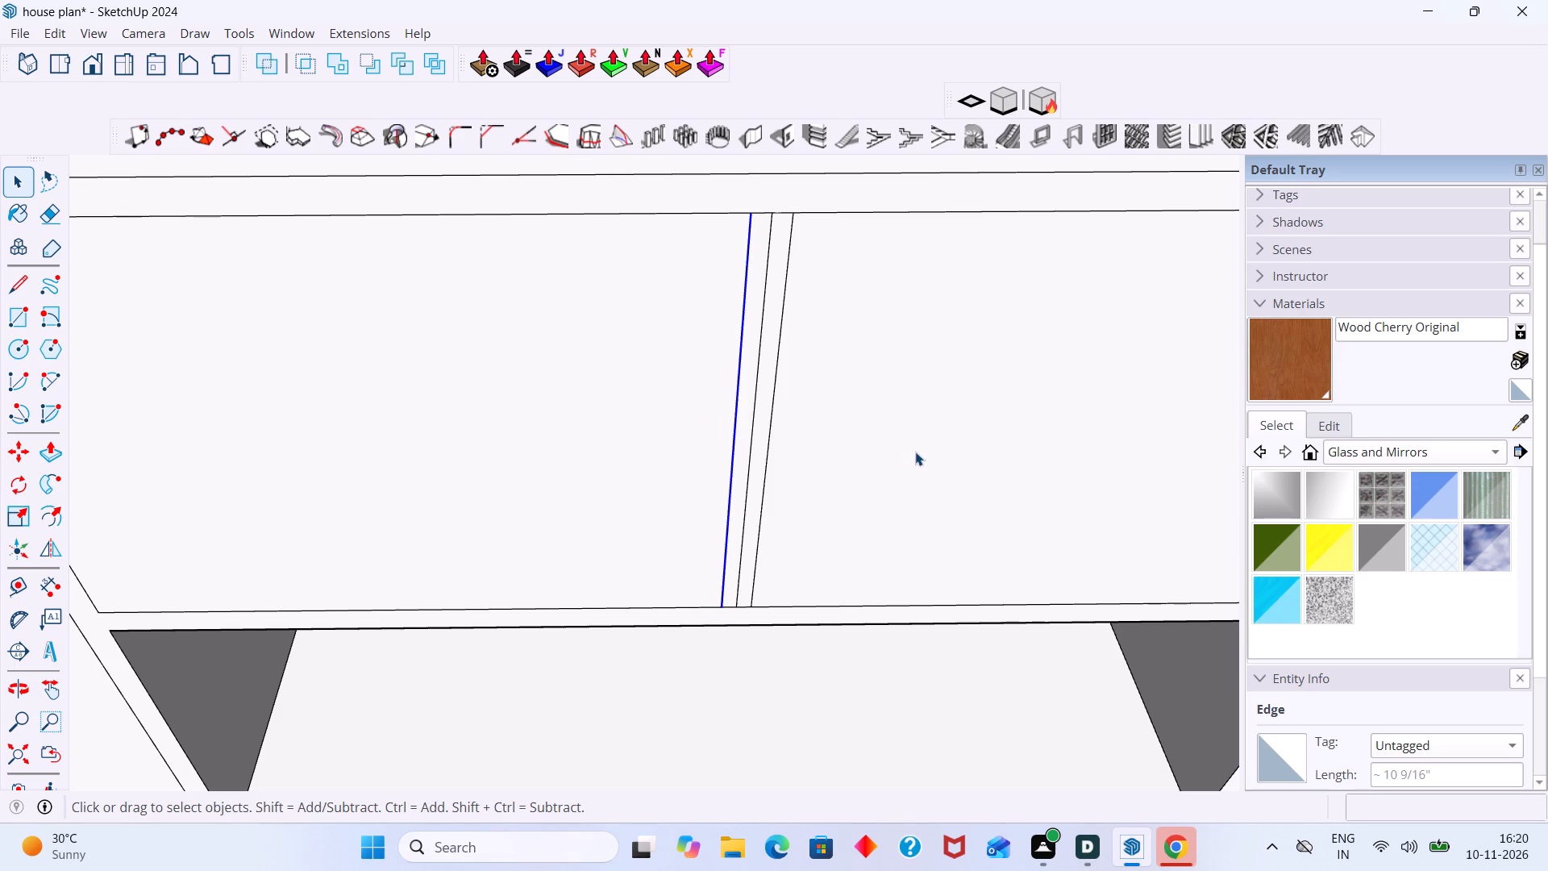
pyautogui.click(743, 537)
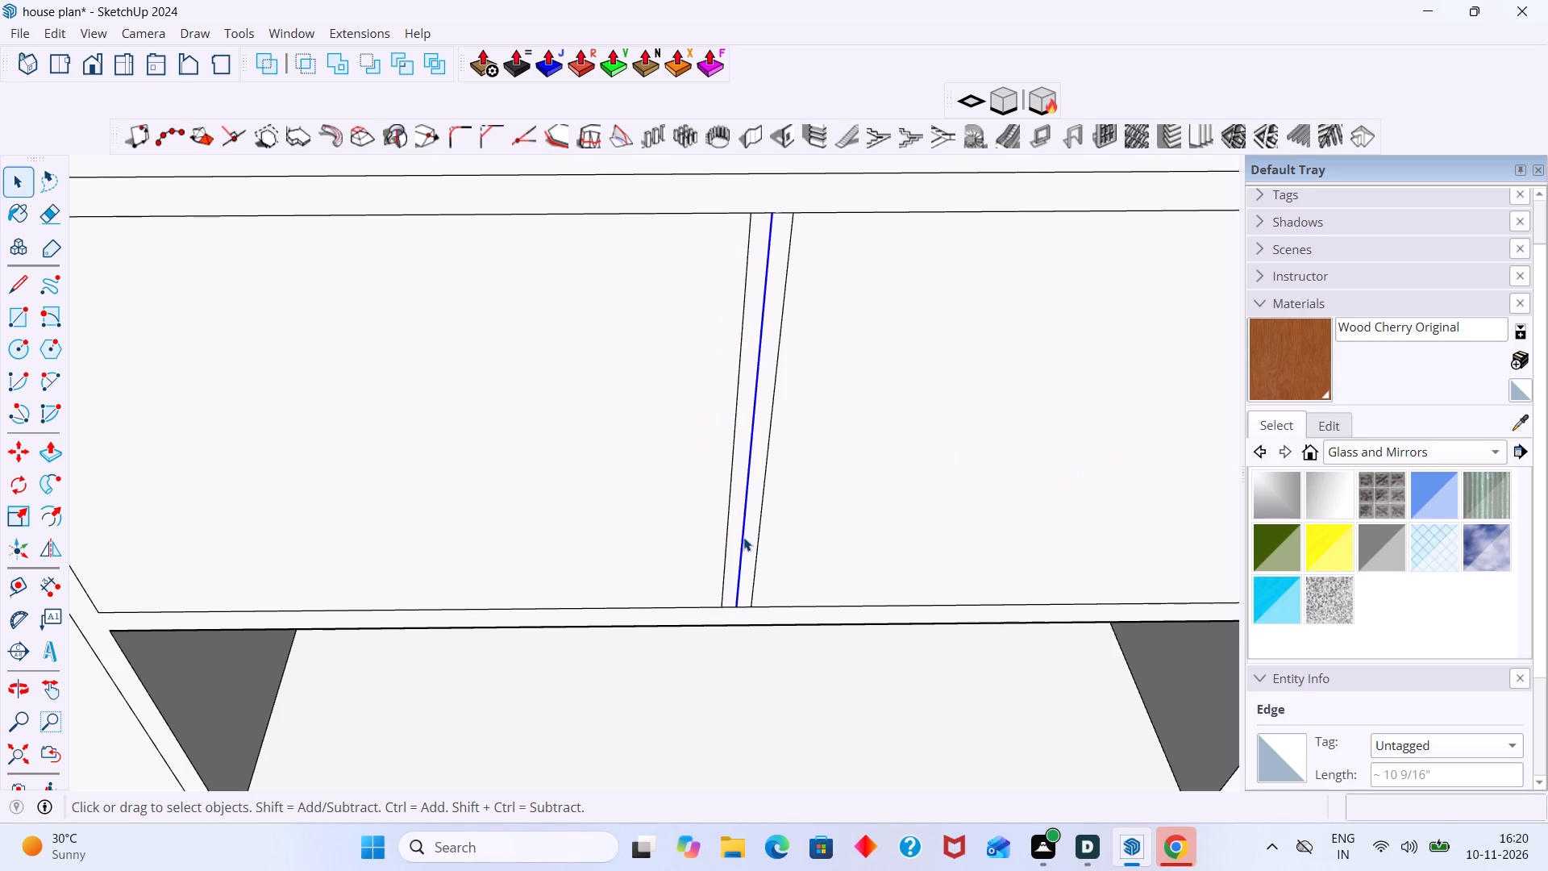
pyautogui.press('Delete')
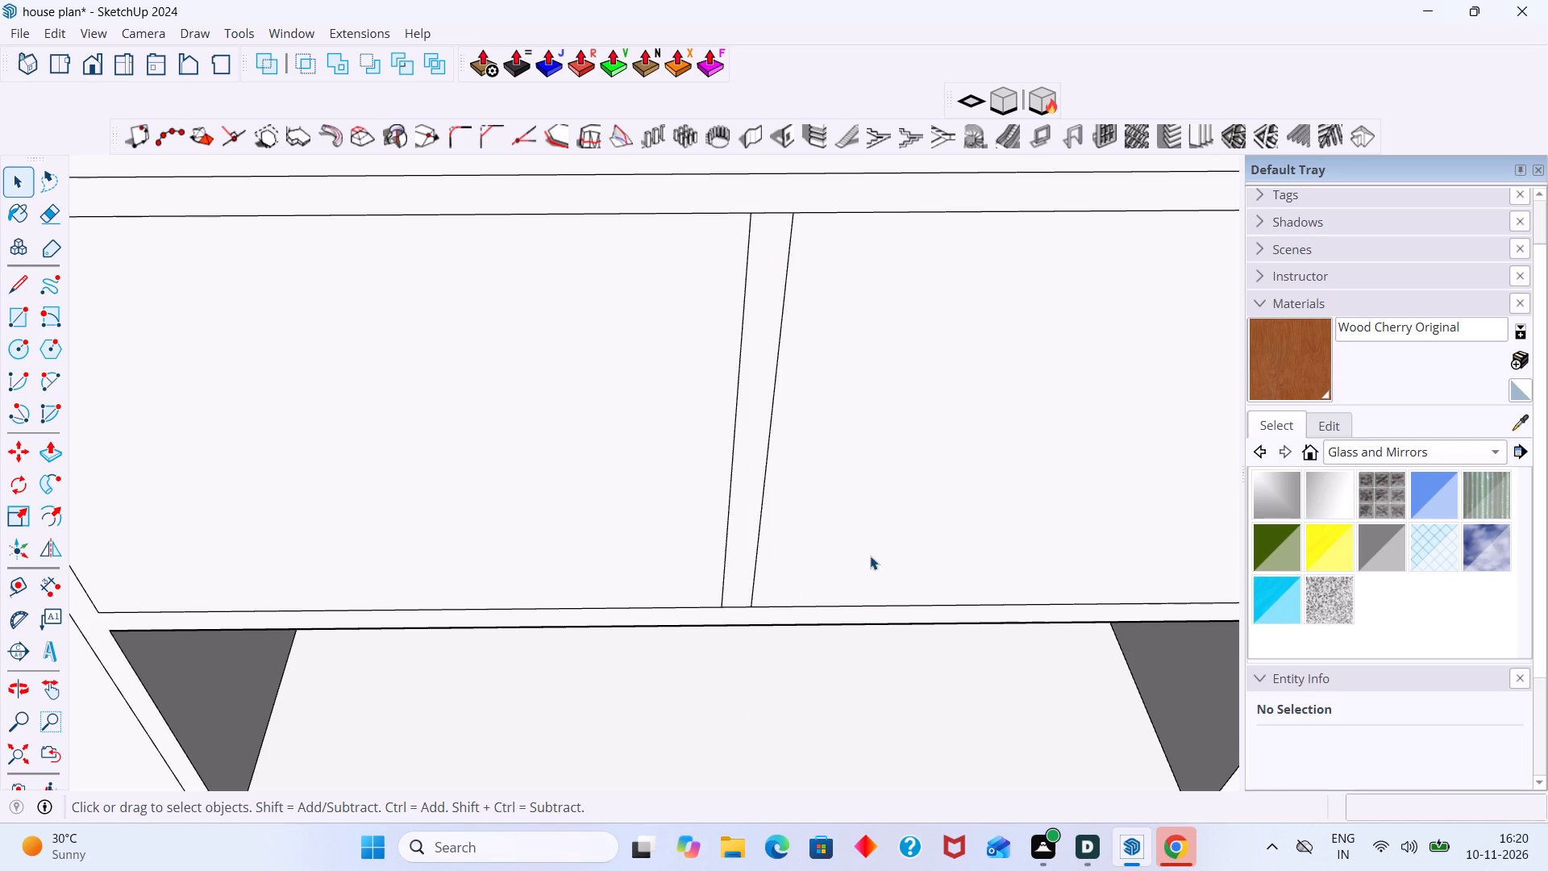
# Recess the panels on both sides of the 18 mm divider with Push/Pull to the same depth as the bottom compartment.
pyautogui.scroll(-13, 868, 543)
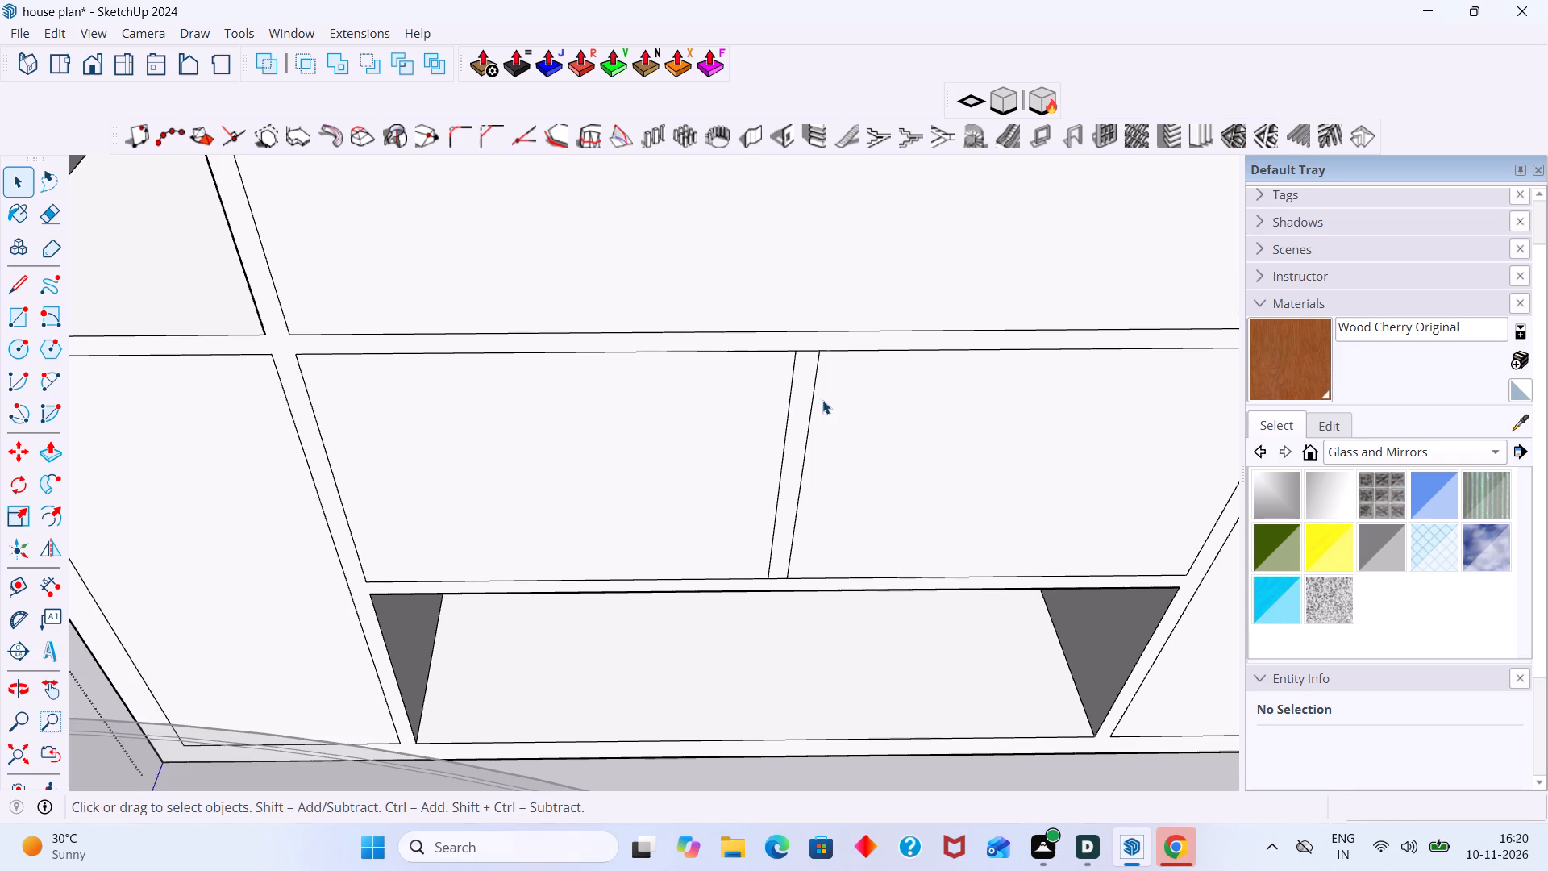
pyautogui.scroll(-7, 793, 436)
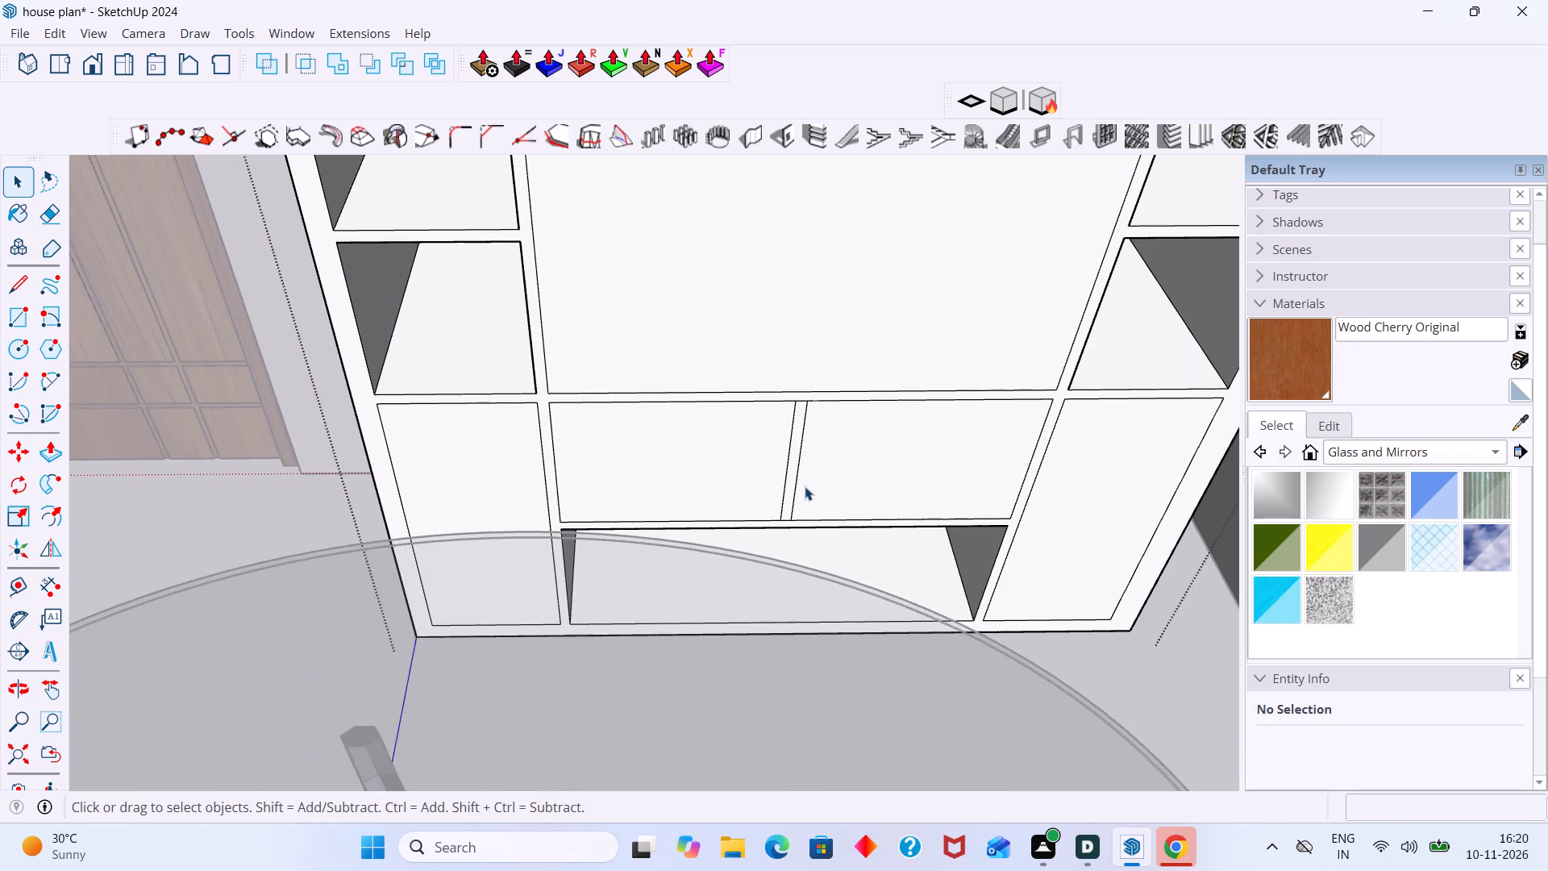
pyautogui.moveTo(802, 487); pyautogui.dragTo(824, 490, button='middle')
pyautogui.scroll(11, 719, 478)
pyautogui.scroll(-4, 743, 482)
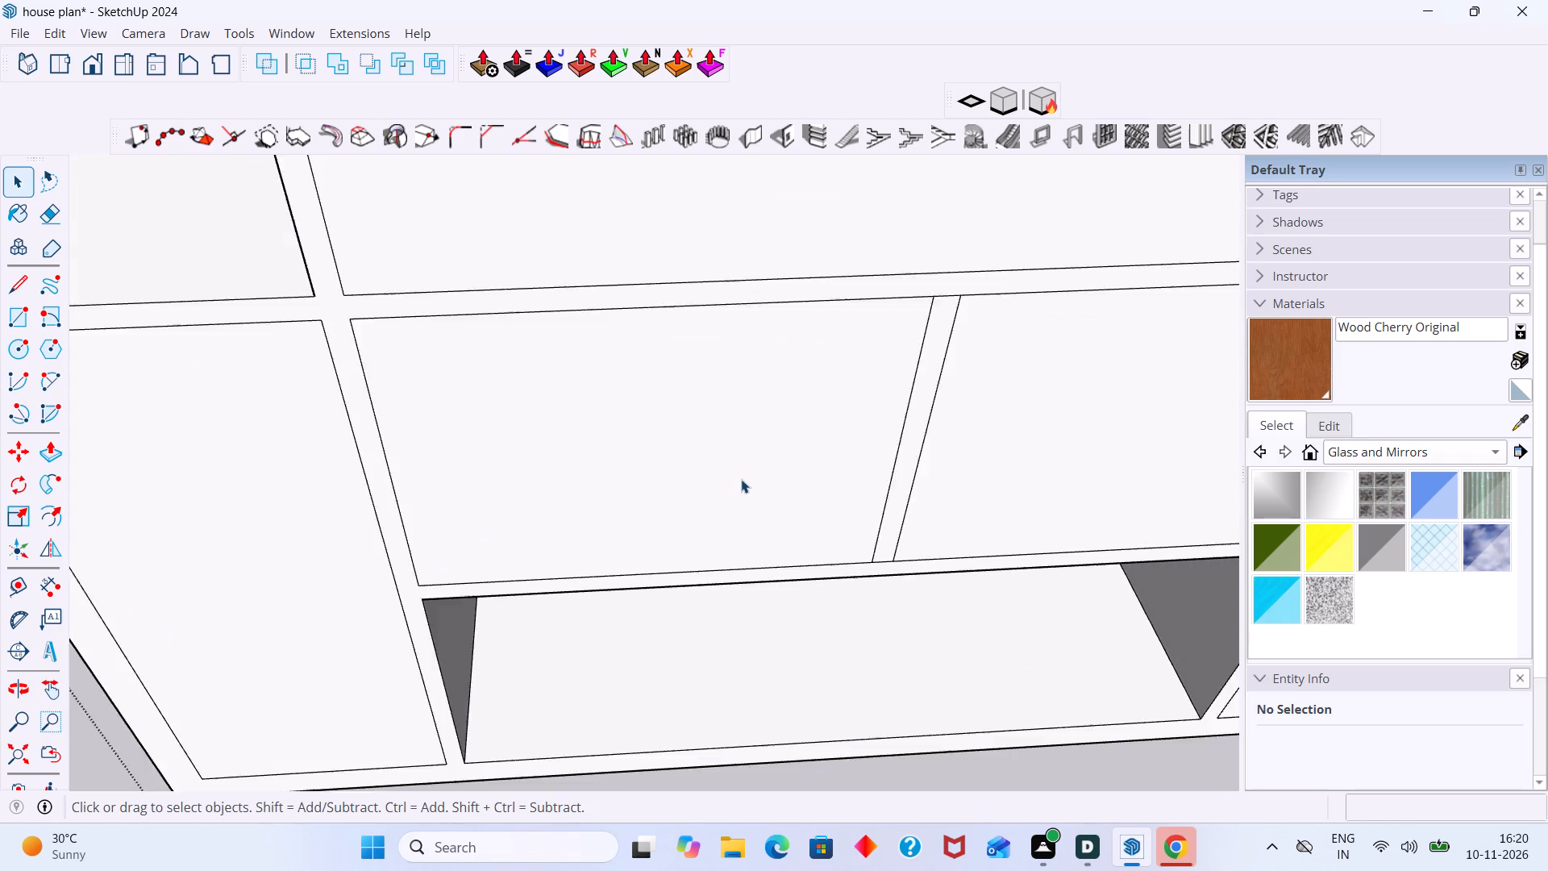
pyautogui.scroll(-14, 741, 479)
pyautogui.moveTo(824, 505); pyautogui.dragTo(465, 406, button='middle')
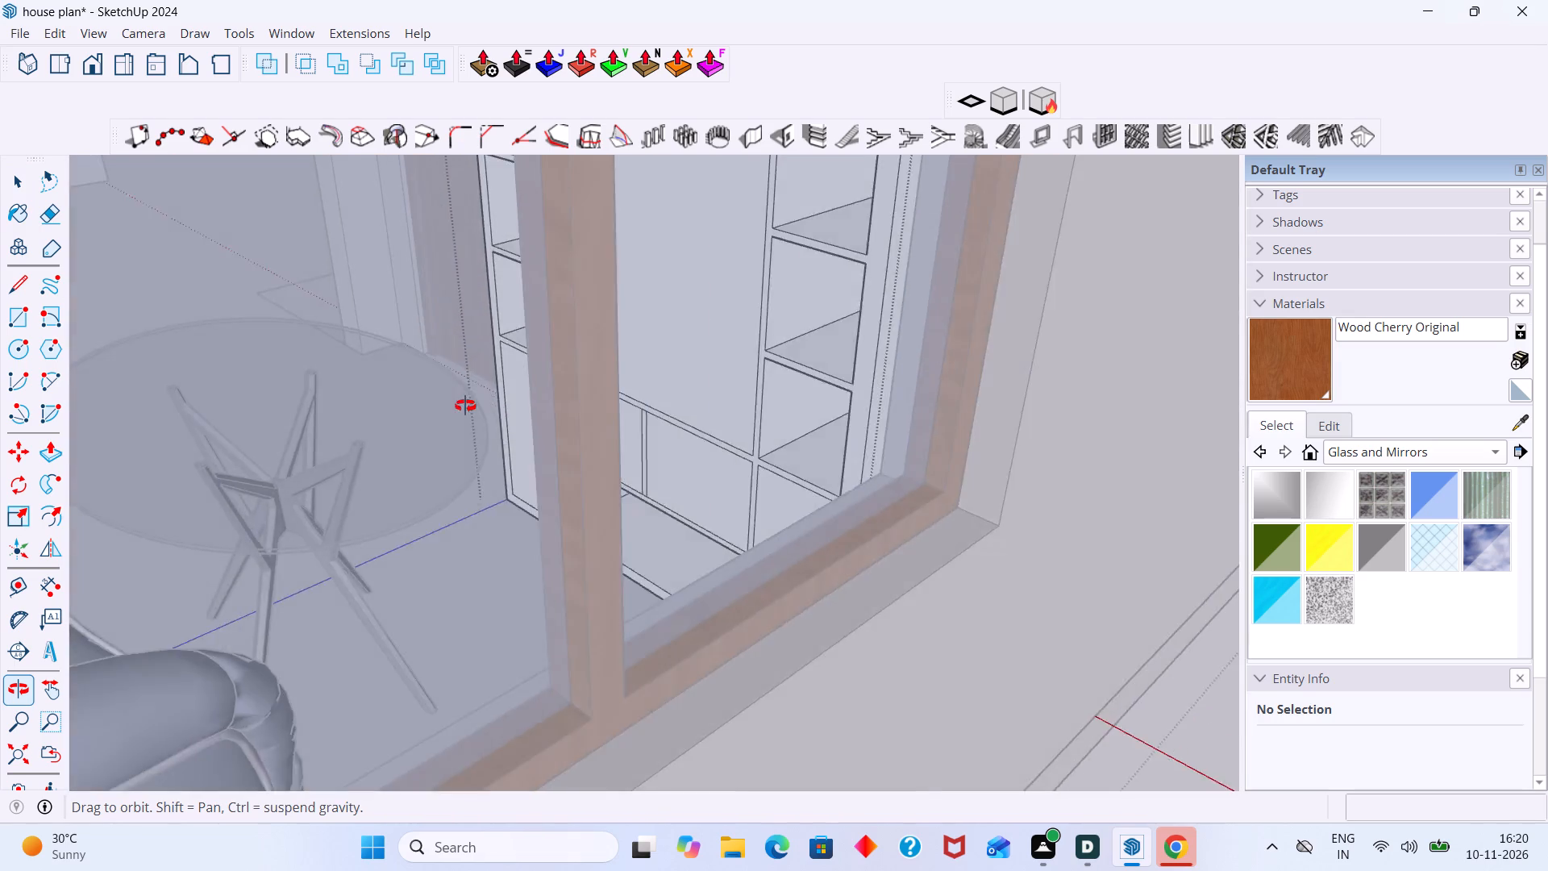
pyautogui.moveTo(465, 406); pyautogui.dragTo(671, 467, button='middle')
pyautogui.scroll(11, 739, 477)
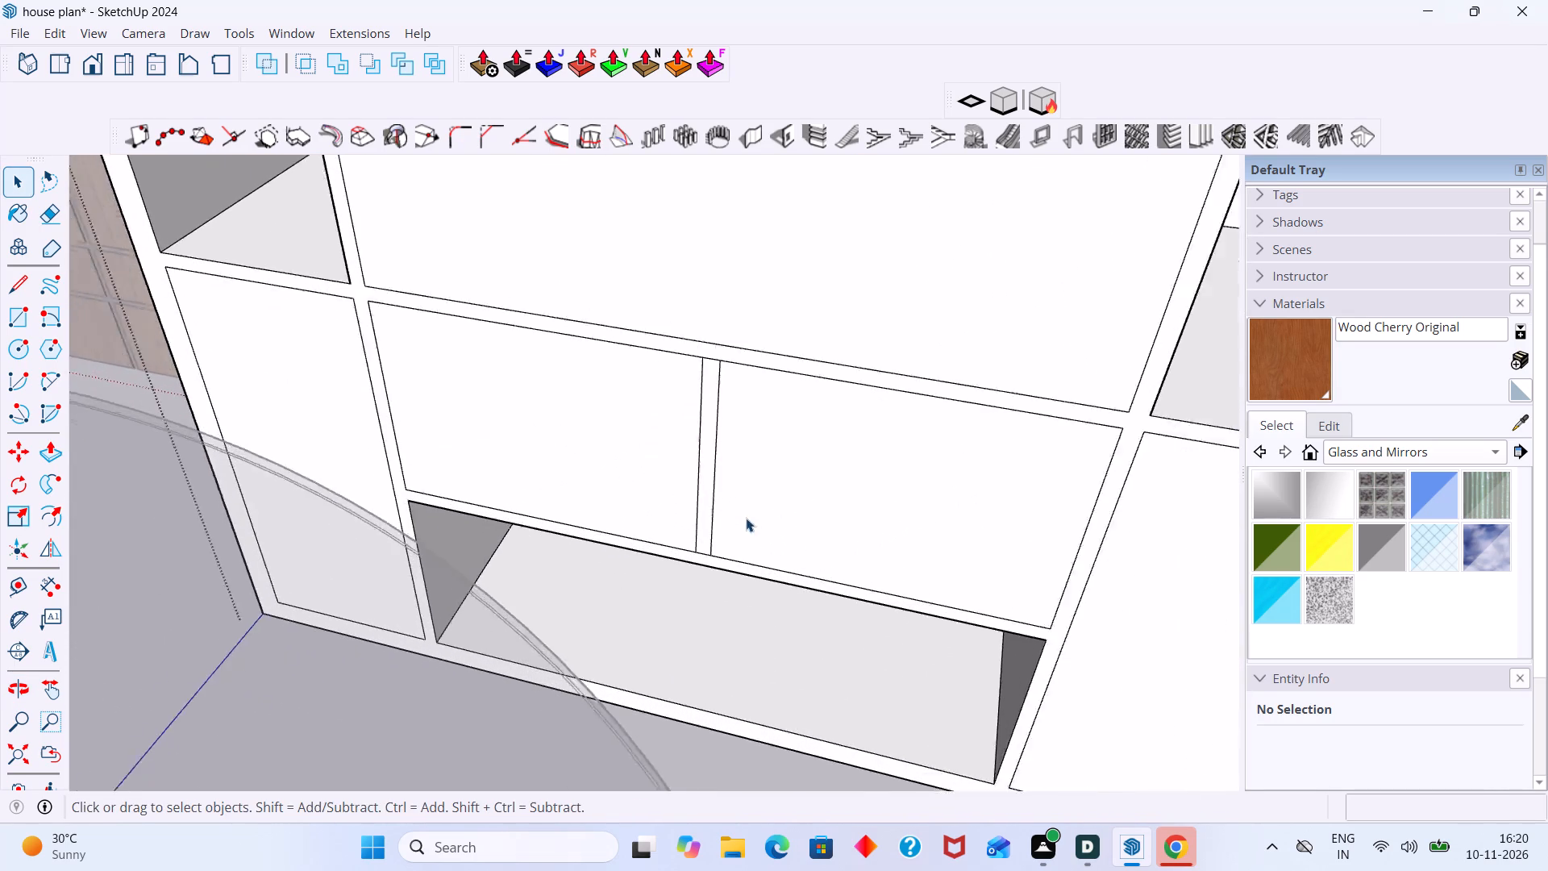
pyautogui.scroll(11, 746, 518)
pyautogui.scroll(-13, 623, 517)
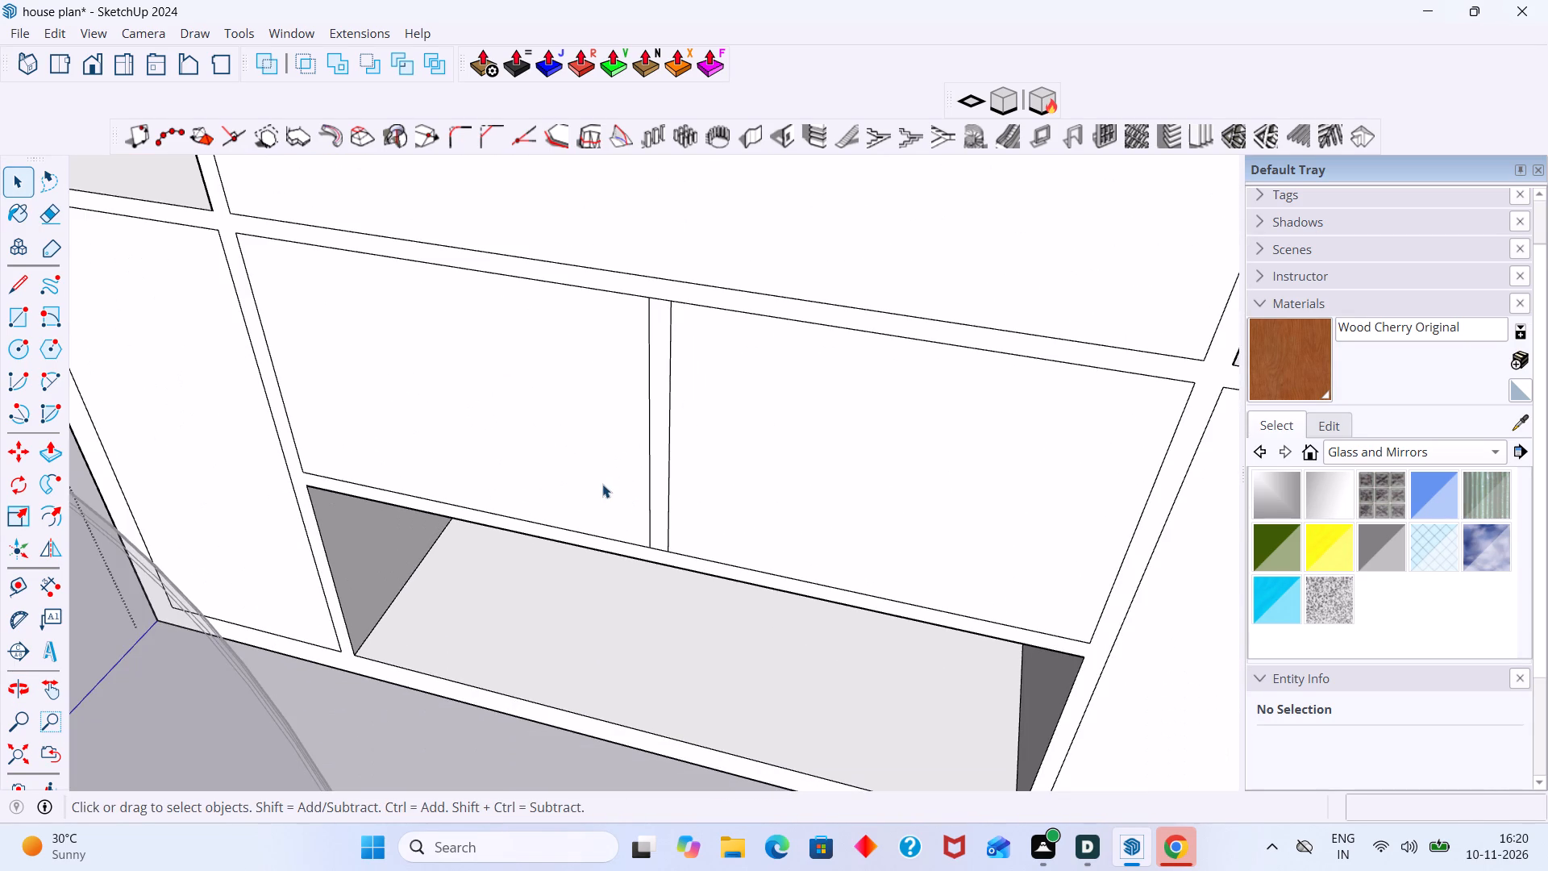
pyautogui.click(602, 484)
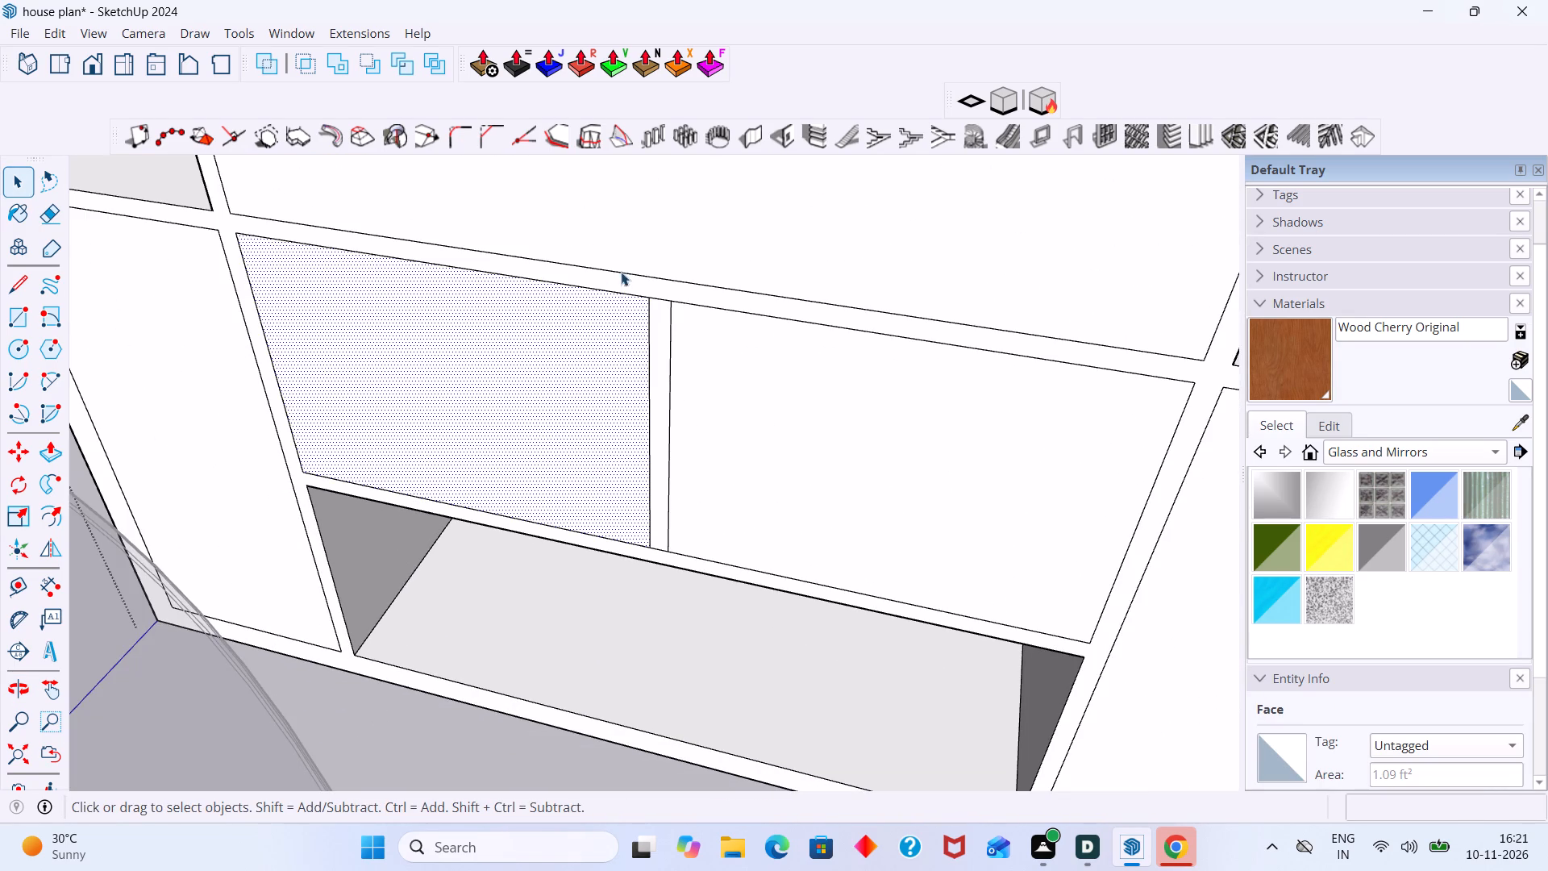
pyautogui.press('p')
pyautogui.doubleClick(618, 319)
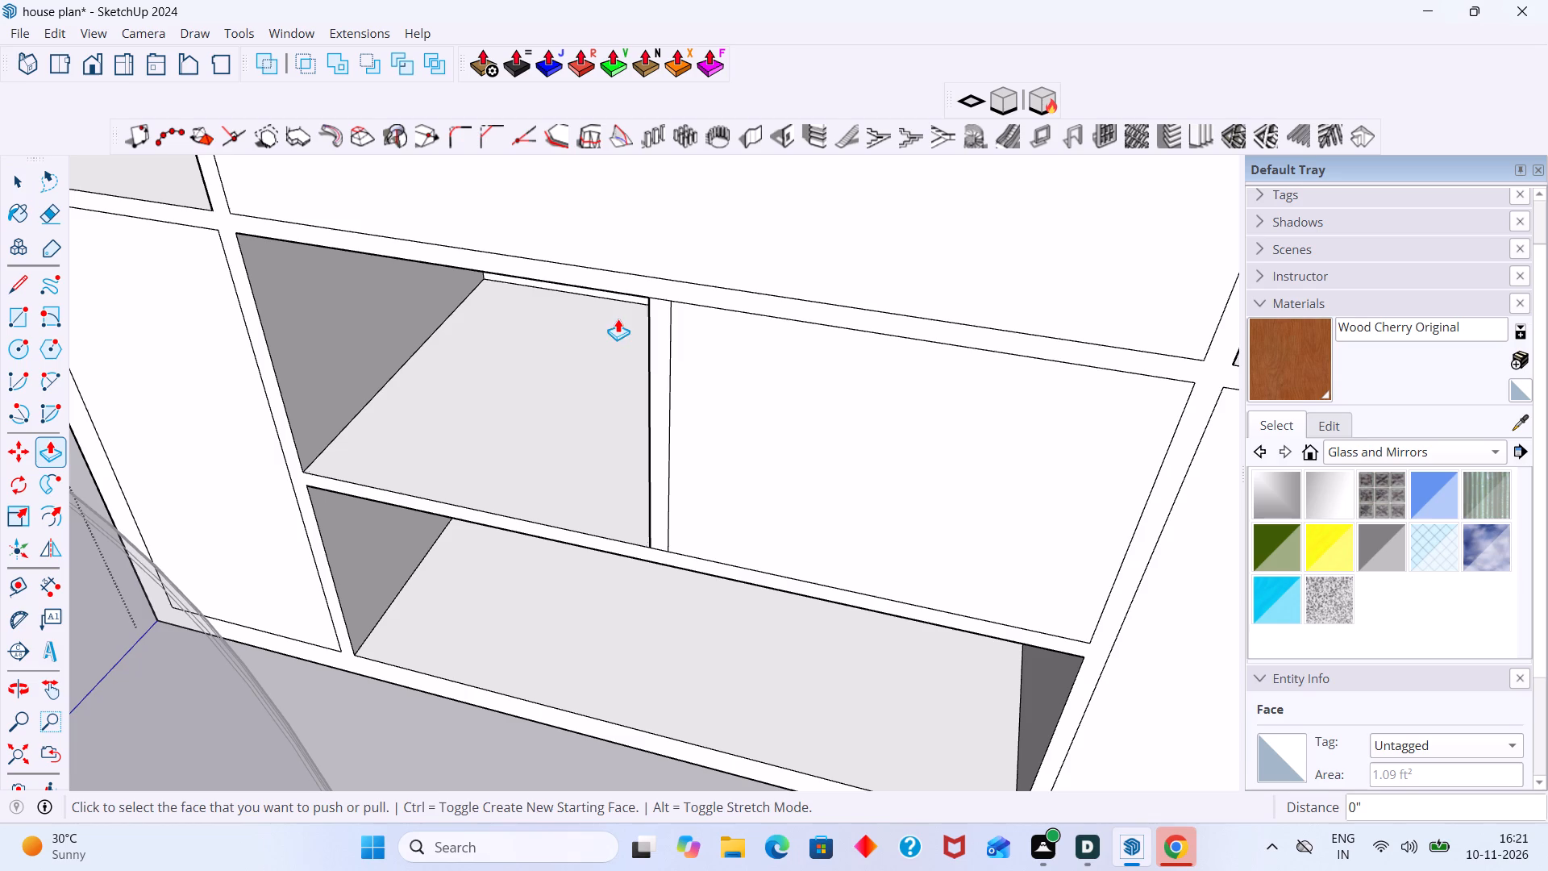
pyautogui.doubleClick(752, 392)
pyautogui.middleClick(706, 408)
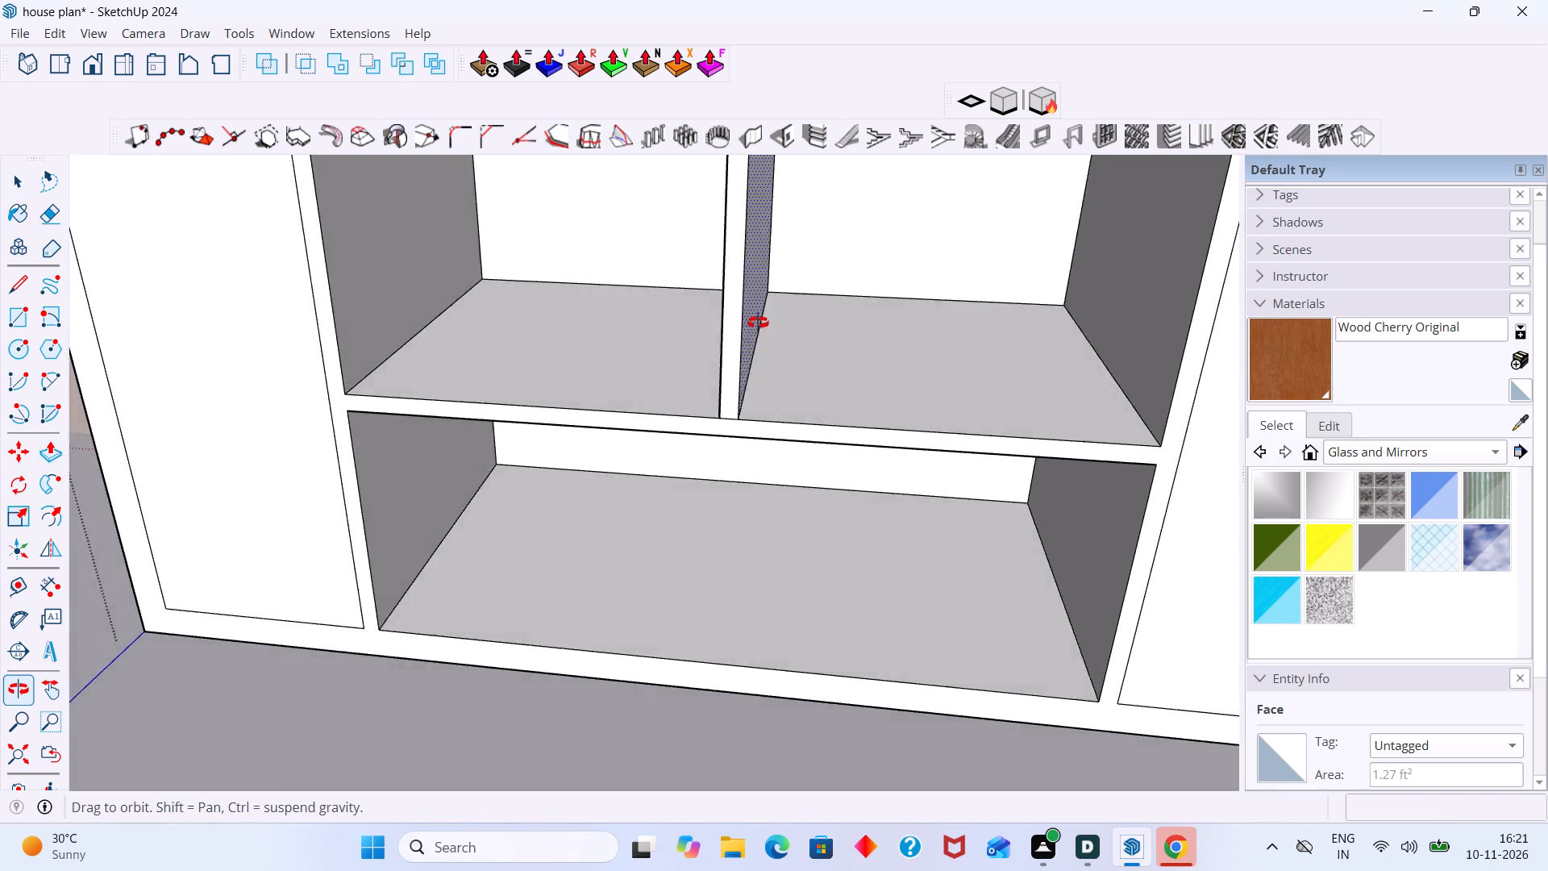
pyautogui.scroll(-6, 696, 423)
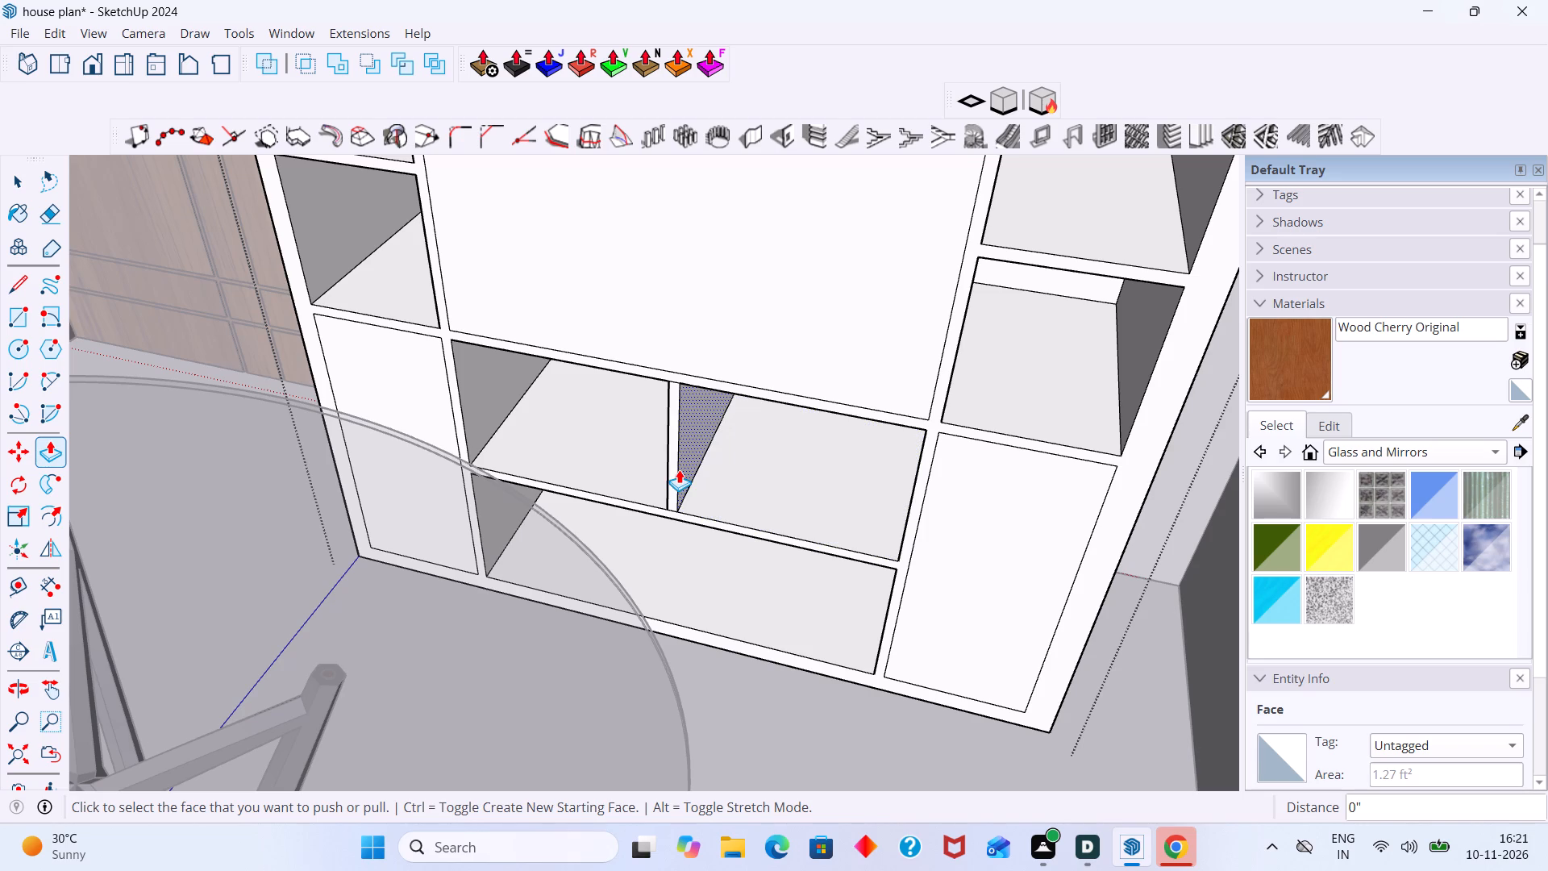
# Examine the wardrobe's recessed shelves and bottom compartments up close and within the whole house.
pyautogui.press('space')
pyautogui.scroll(-6, 636, 499)
pyautogui.moveTo(614, 506); pyautogui.dragTo(650, 617, button='middle')
pyautogui.scroll(3, 652, 620)
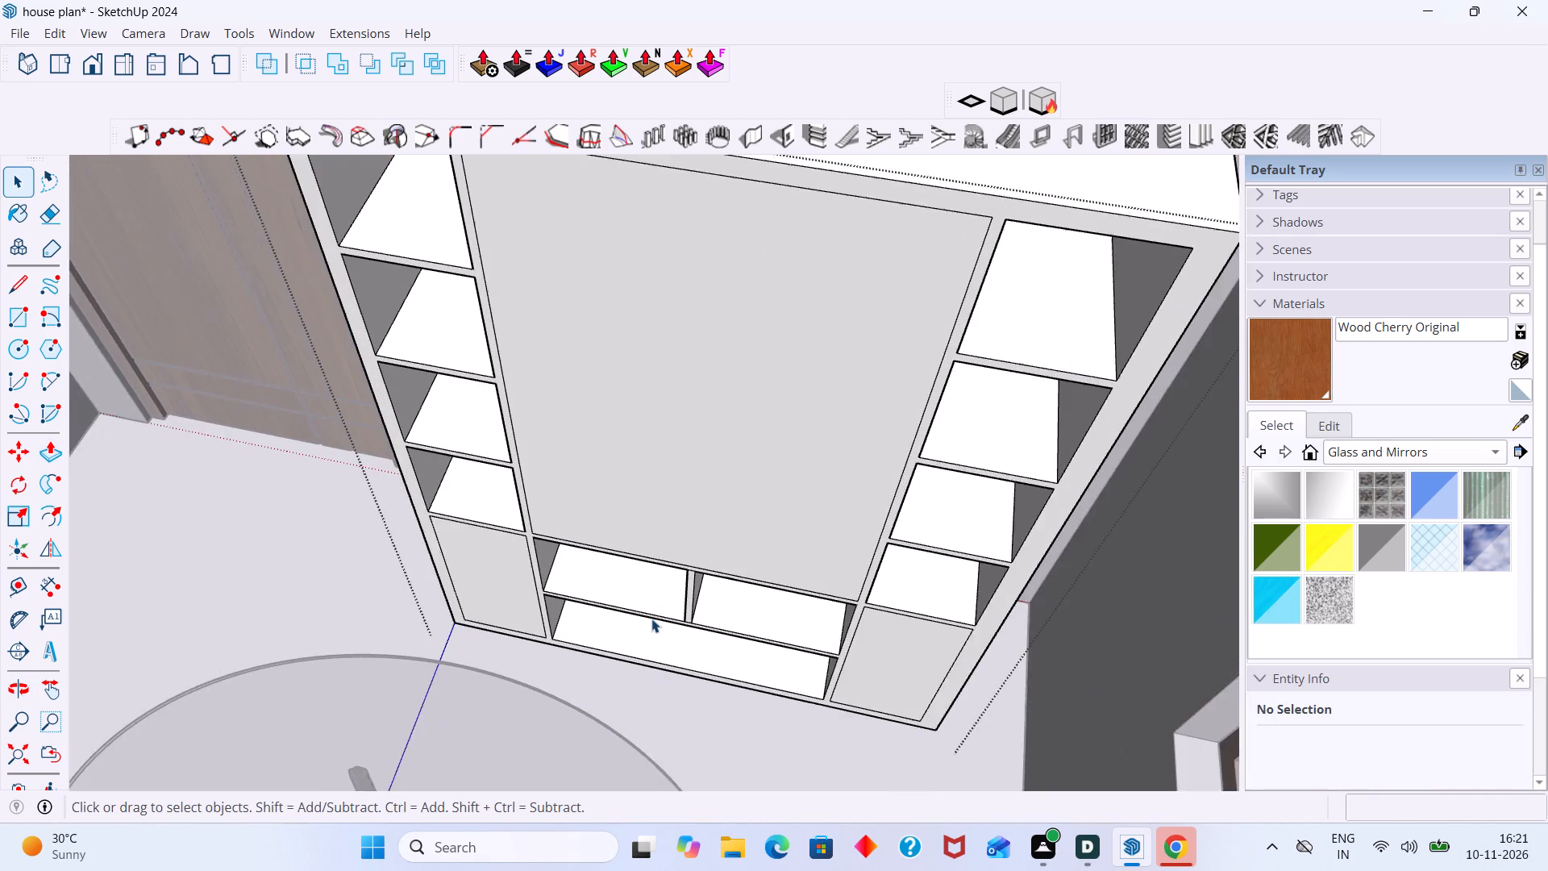
pyautogui.moveTo(721, 622); pyautogui.dragTo(701, 520, button='middle')
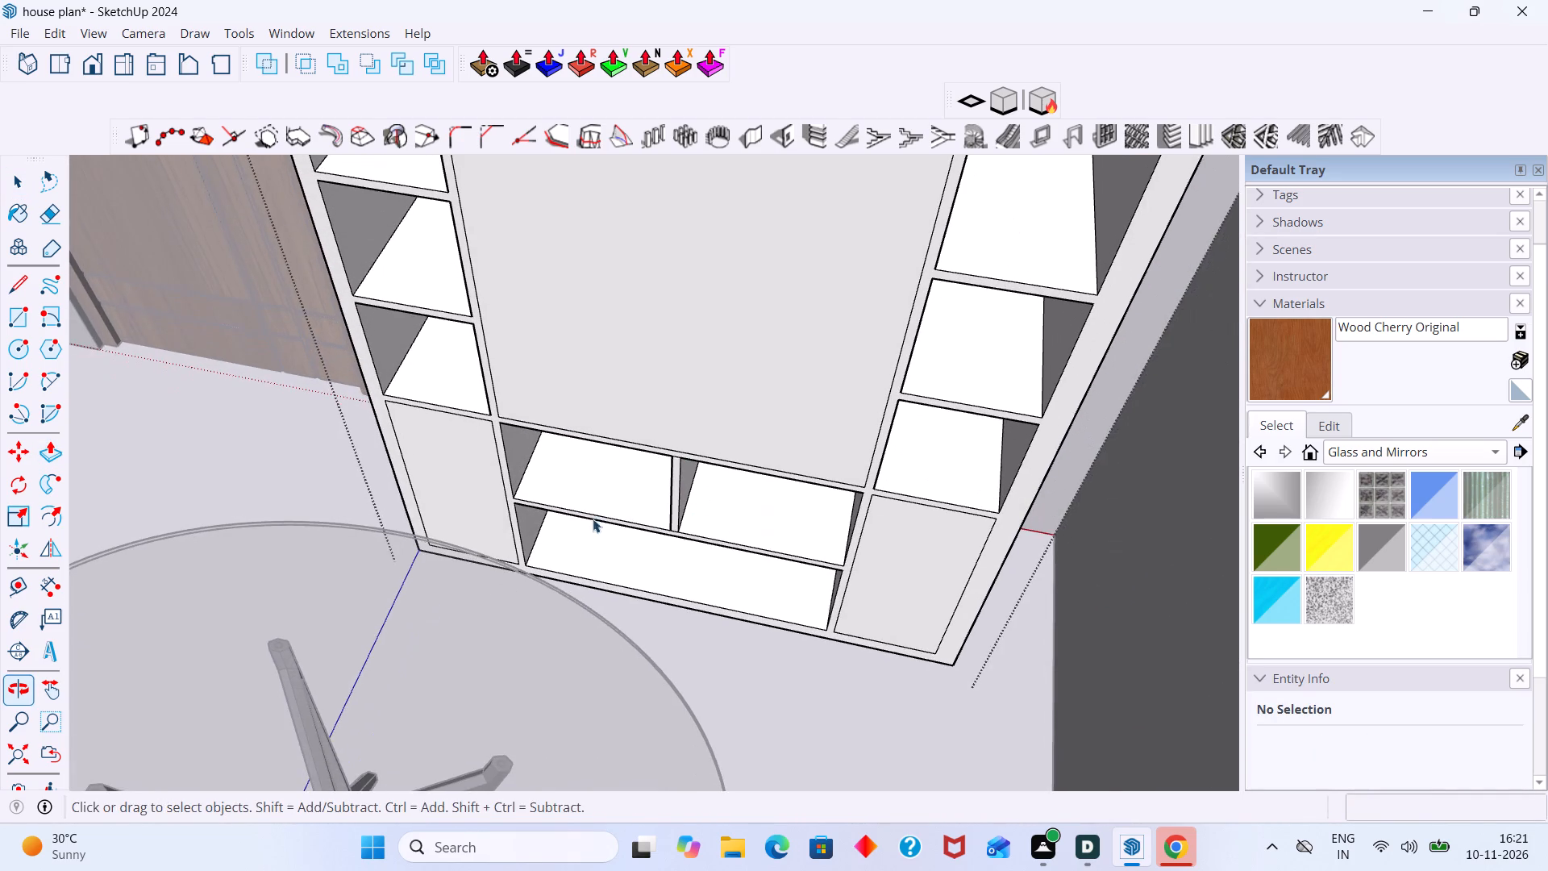
pyautogui.moveTo(552, 516); pyautogui.dragTo(614, 501, button='middle')
pyautogui.scroll(12, 551, 438)
pyautogui.scroll(-3, 528, 427)
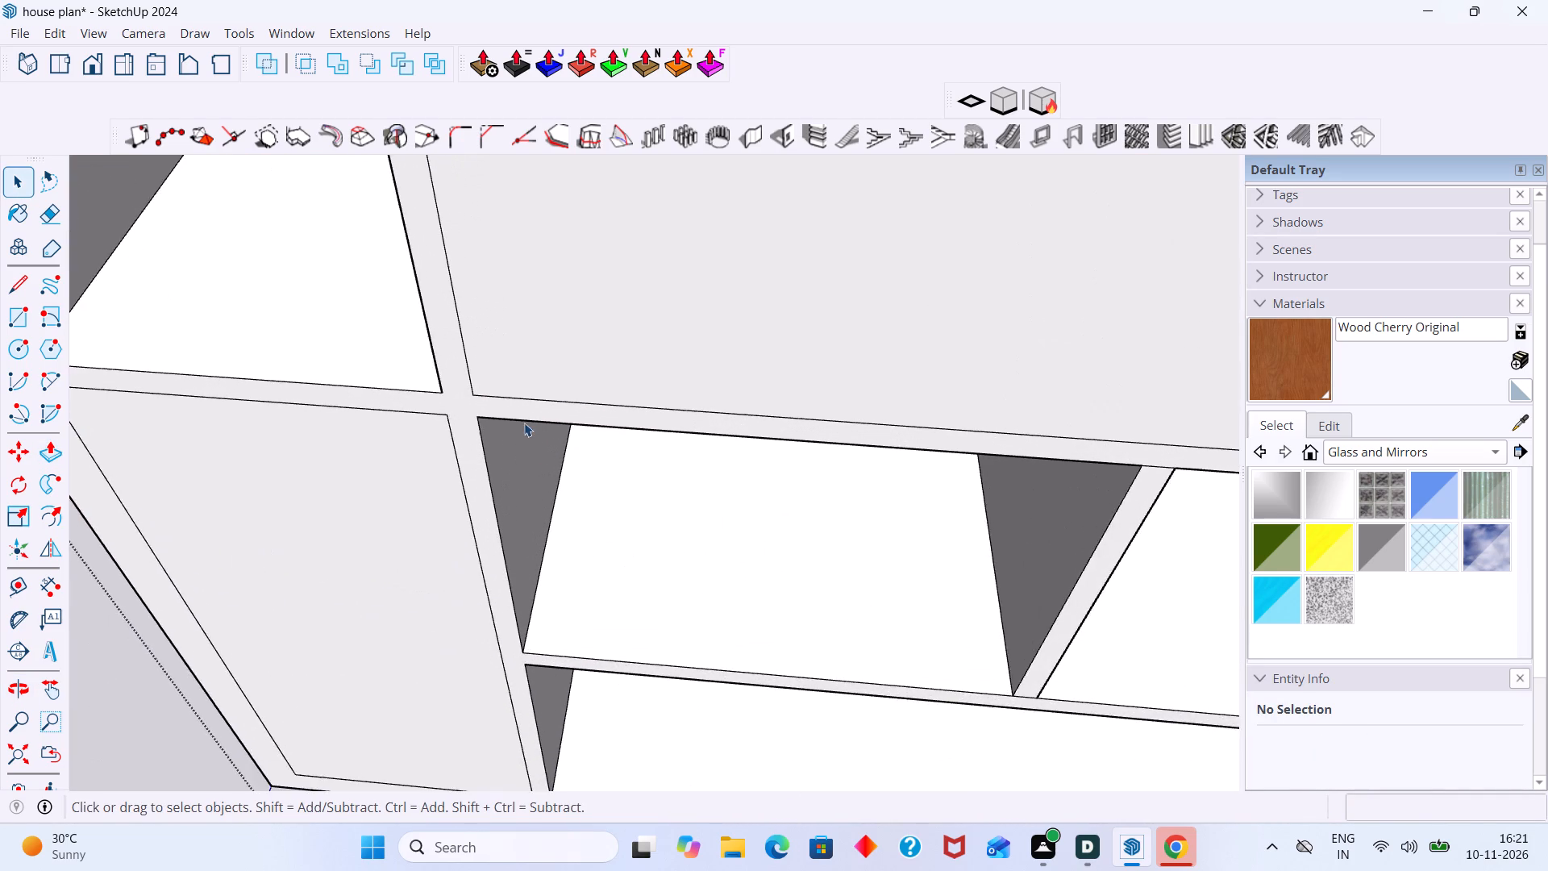
pyautogui.scroll(-8, 524, 423)
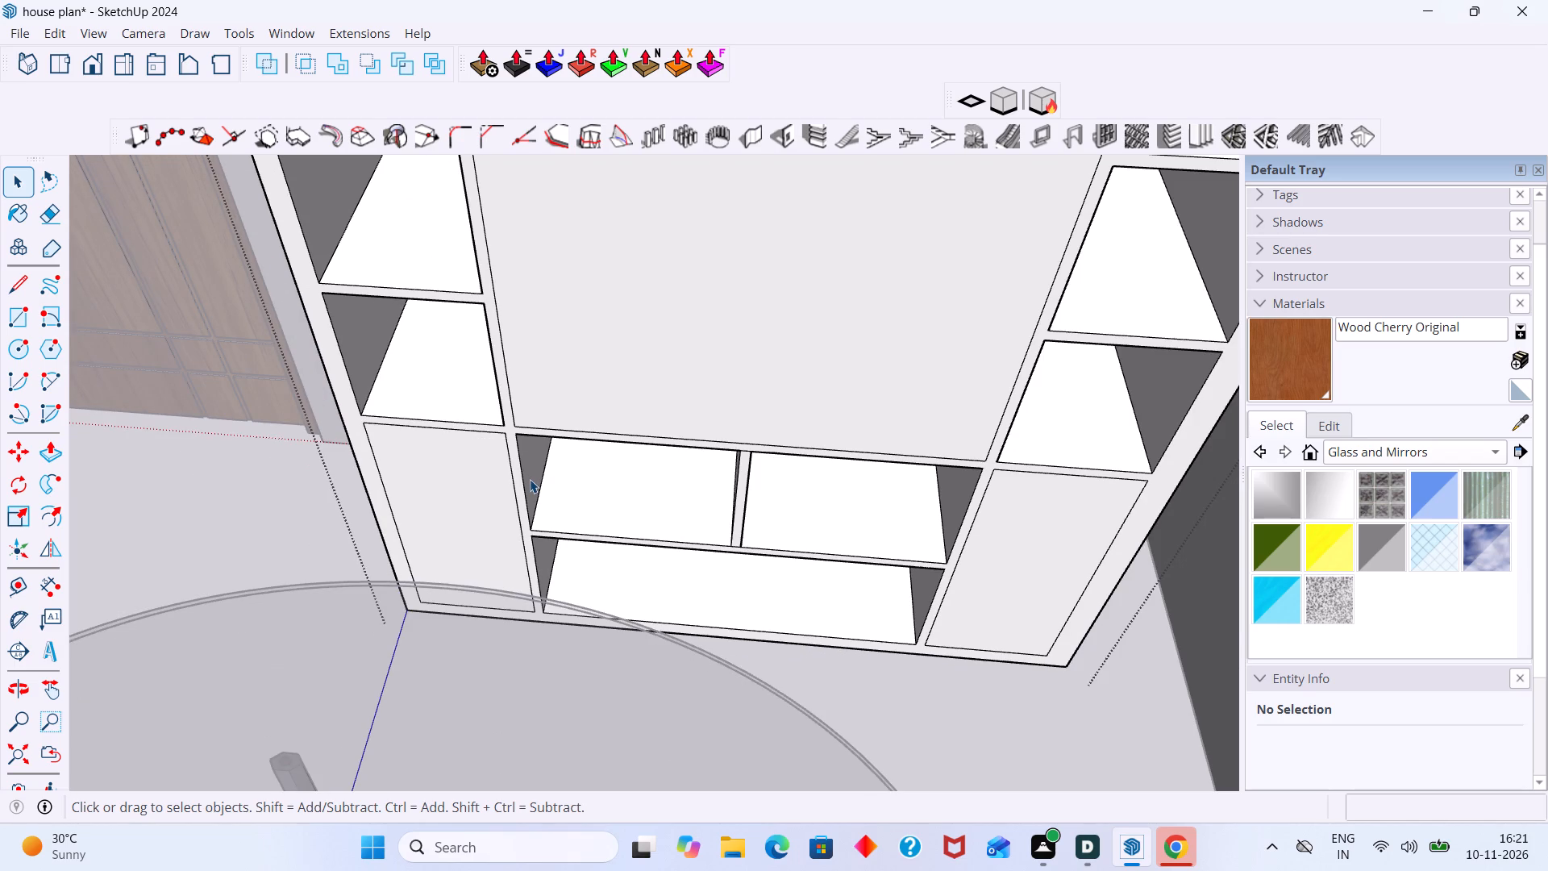
pyautogui.scroll(-6, 468, 473)
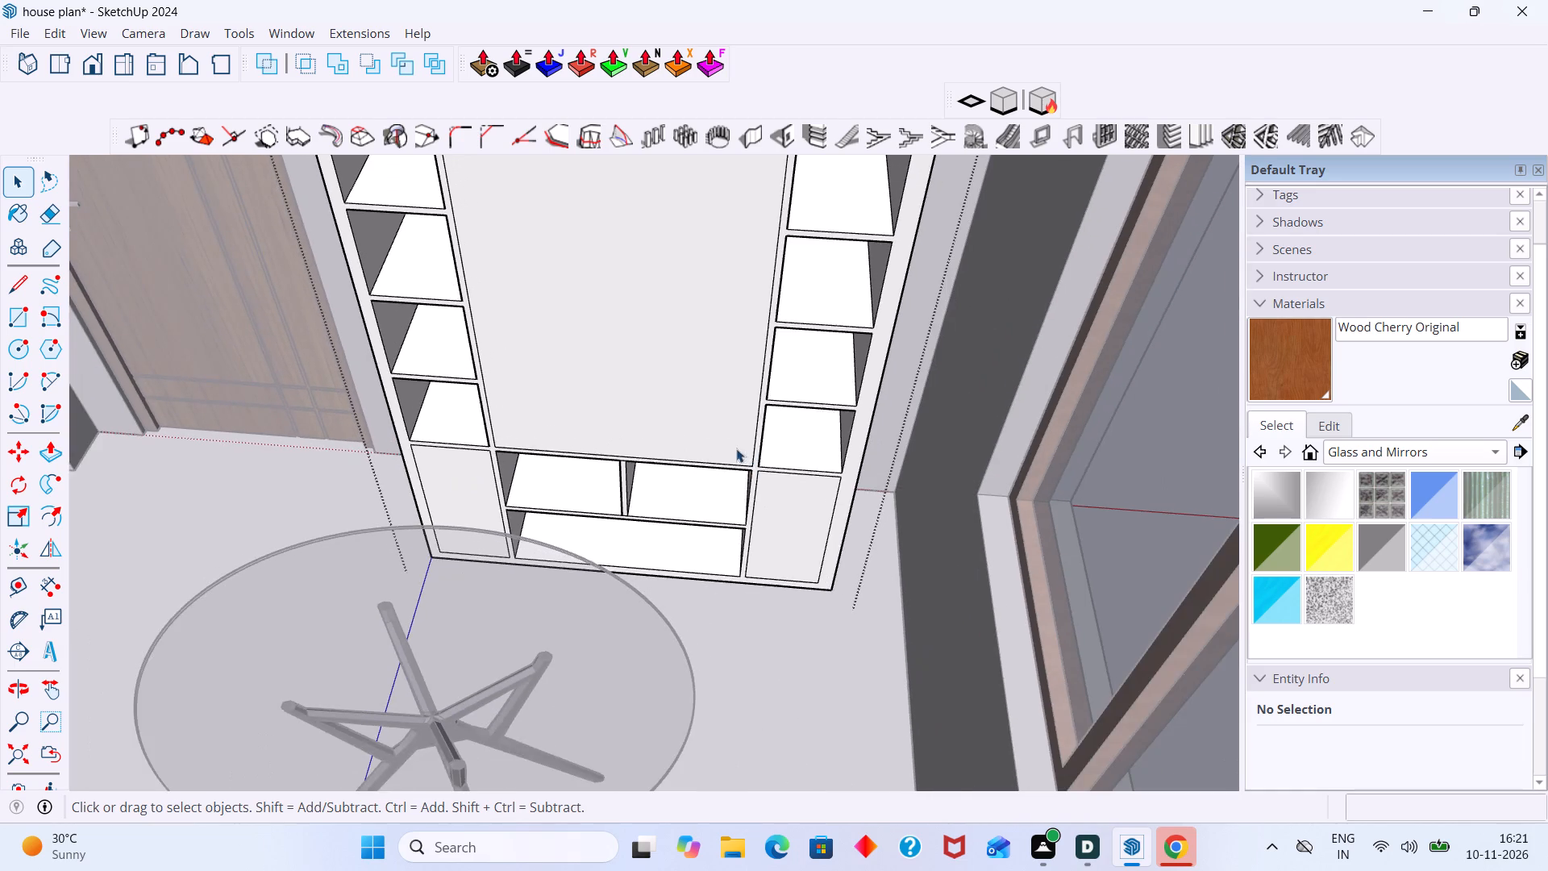
pyautogui.scroll(-19, 736, 448)
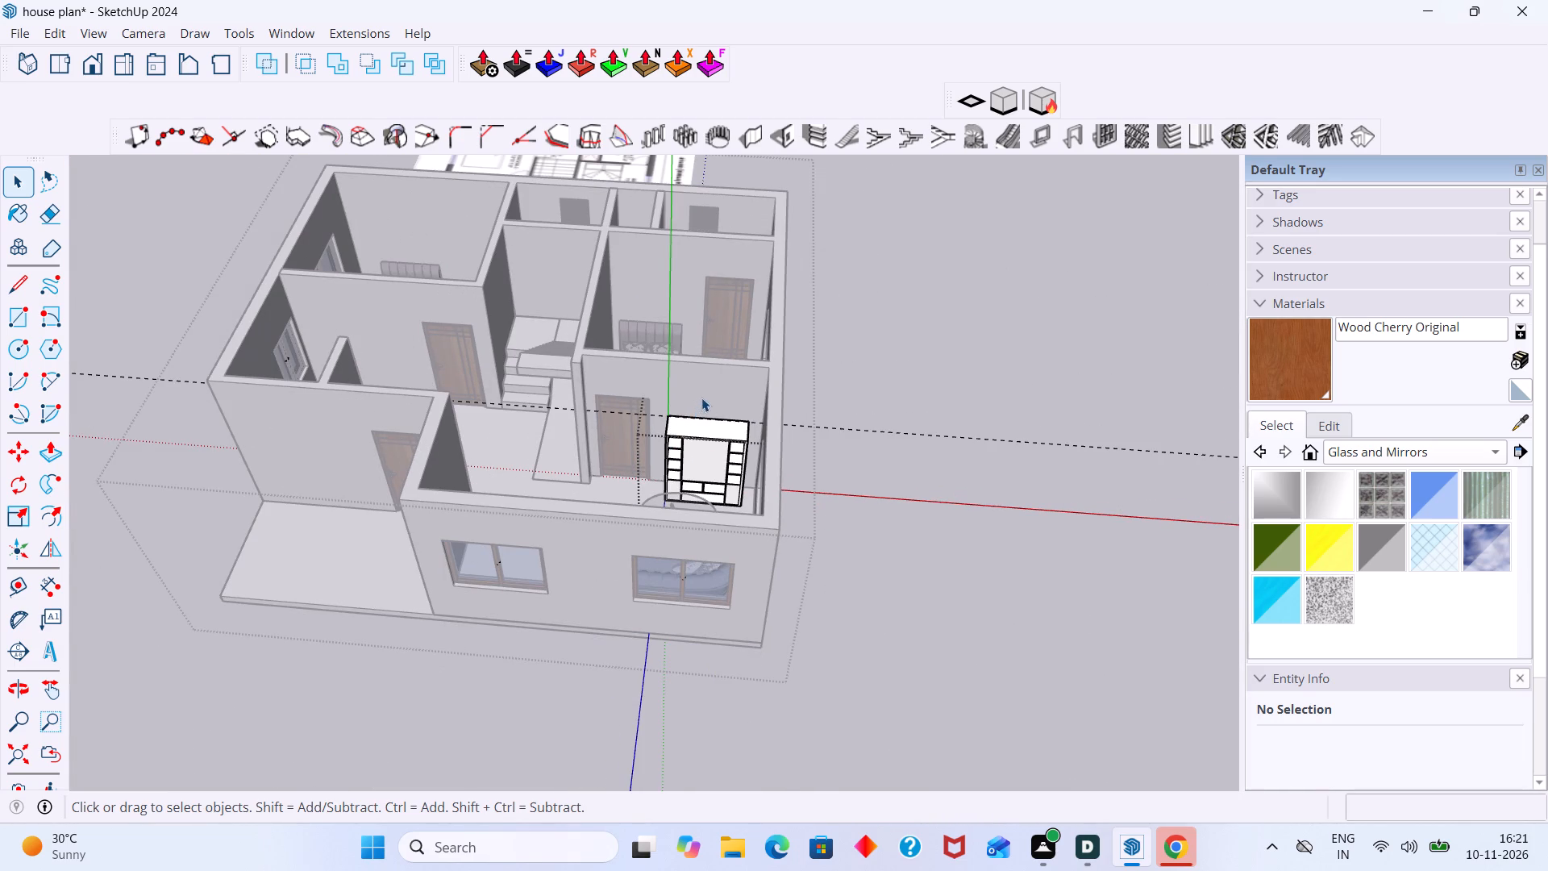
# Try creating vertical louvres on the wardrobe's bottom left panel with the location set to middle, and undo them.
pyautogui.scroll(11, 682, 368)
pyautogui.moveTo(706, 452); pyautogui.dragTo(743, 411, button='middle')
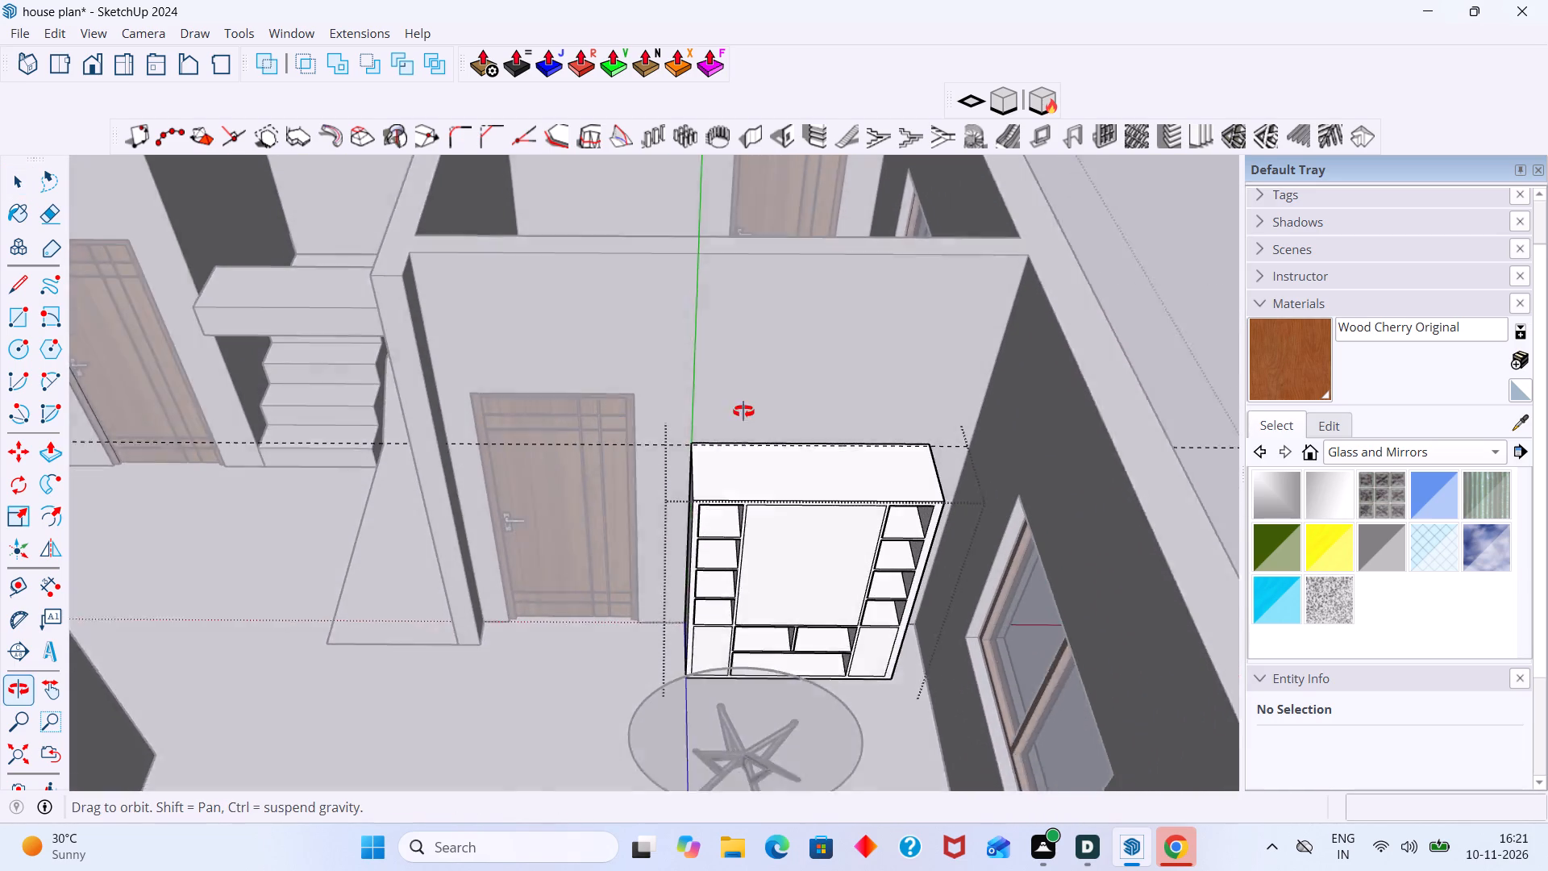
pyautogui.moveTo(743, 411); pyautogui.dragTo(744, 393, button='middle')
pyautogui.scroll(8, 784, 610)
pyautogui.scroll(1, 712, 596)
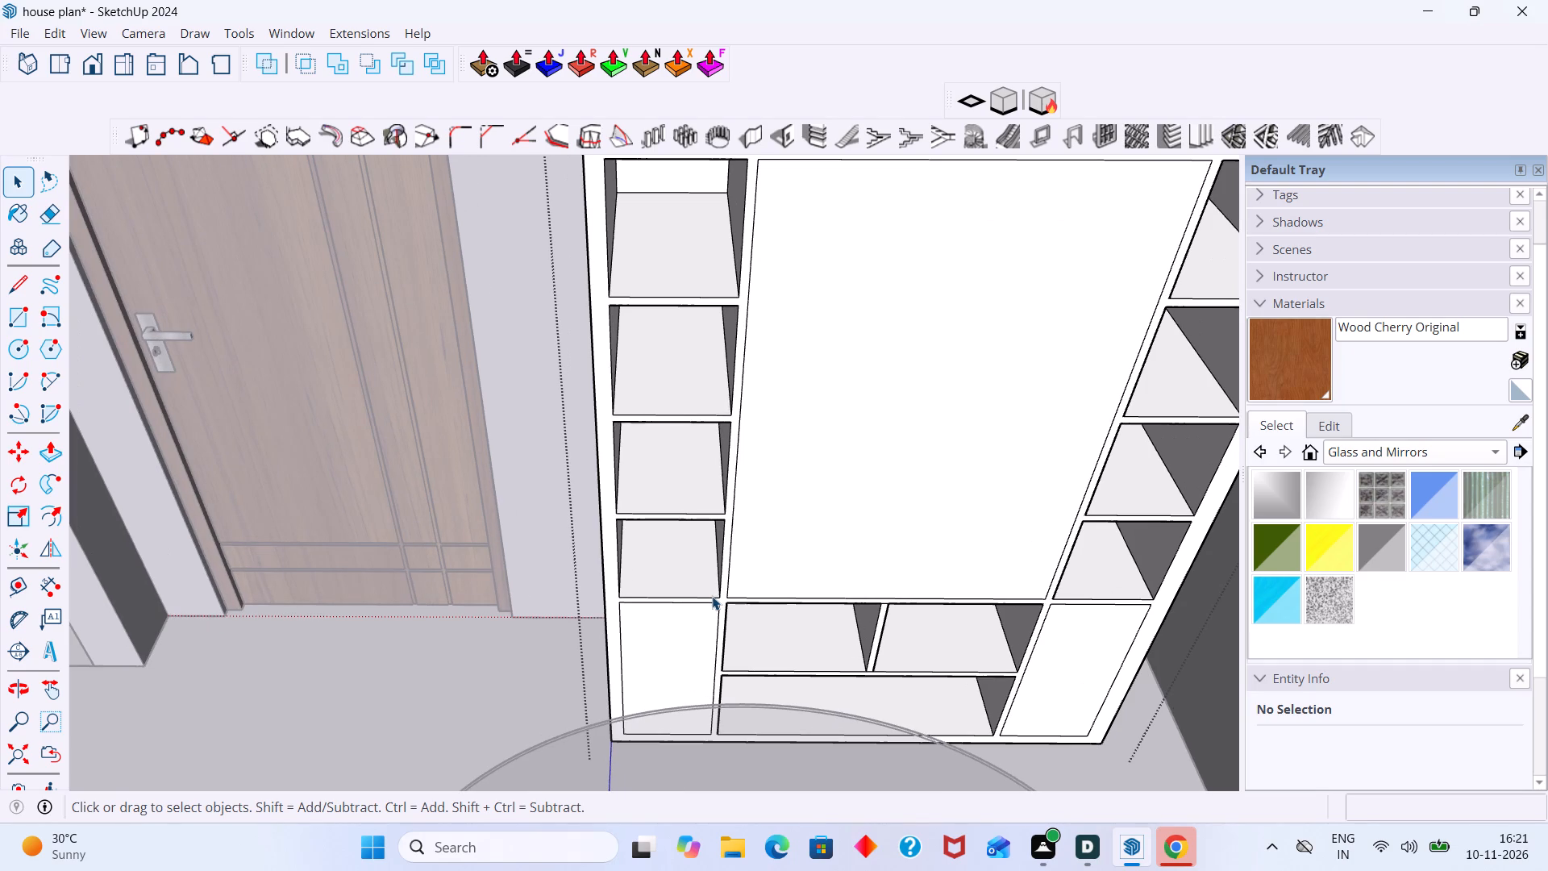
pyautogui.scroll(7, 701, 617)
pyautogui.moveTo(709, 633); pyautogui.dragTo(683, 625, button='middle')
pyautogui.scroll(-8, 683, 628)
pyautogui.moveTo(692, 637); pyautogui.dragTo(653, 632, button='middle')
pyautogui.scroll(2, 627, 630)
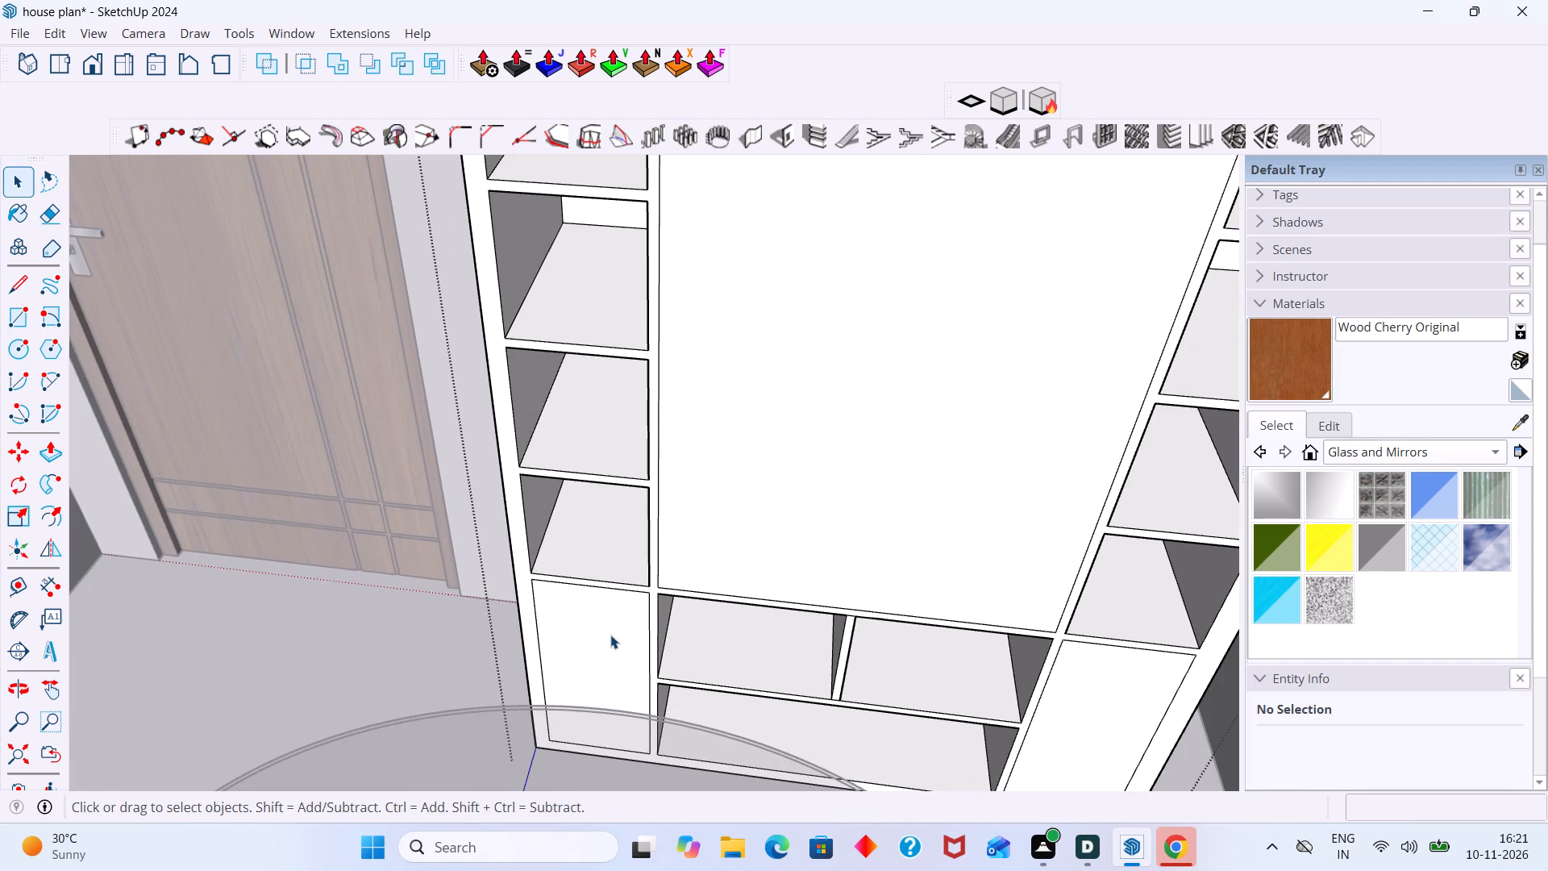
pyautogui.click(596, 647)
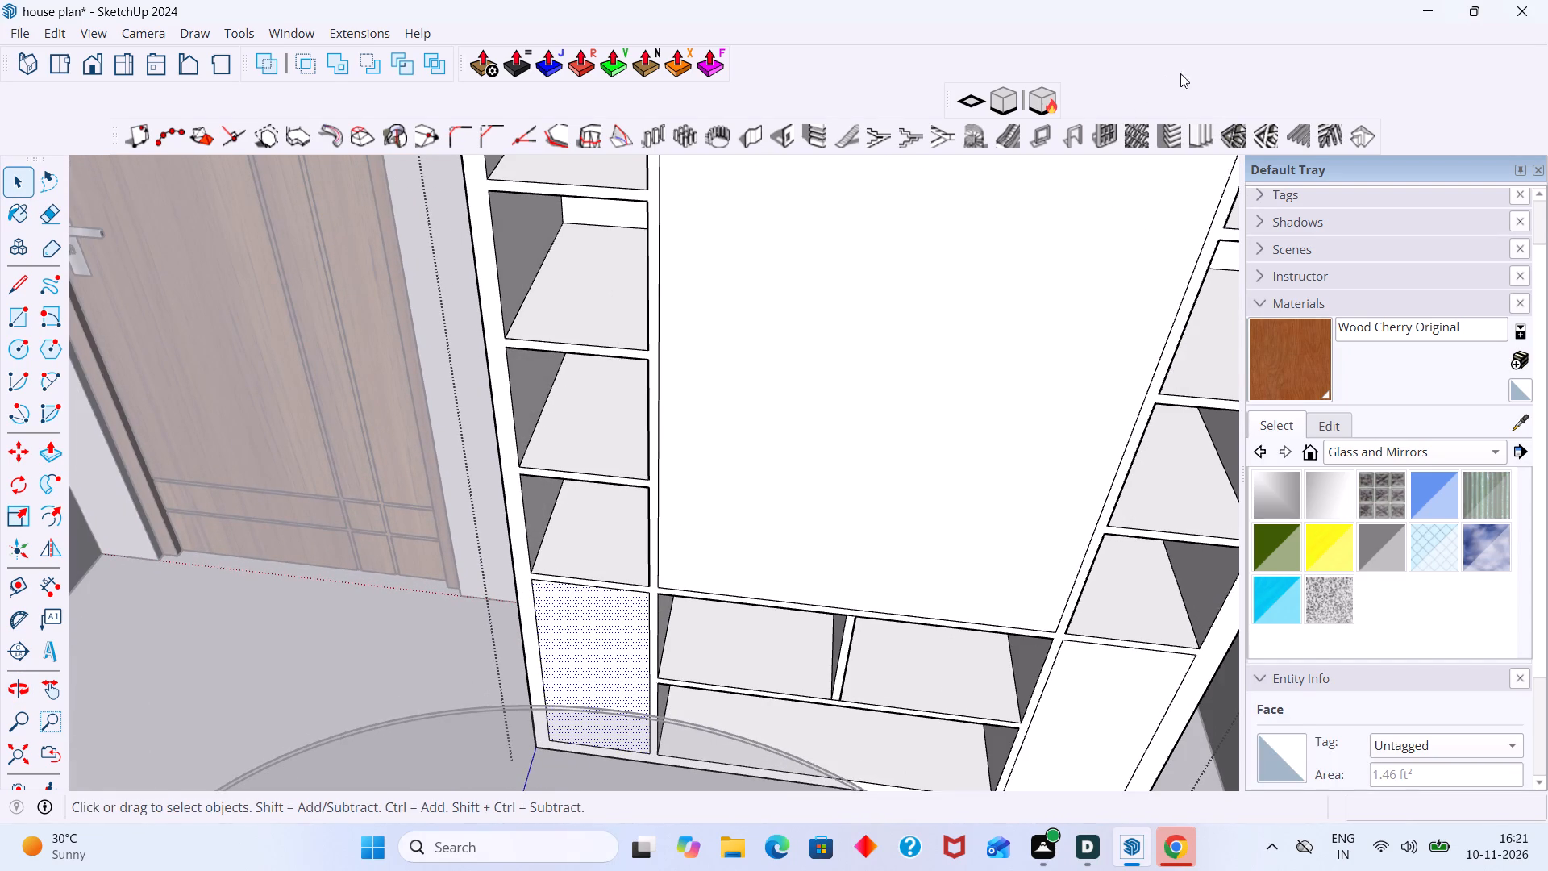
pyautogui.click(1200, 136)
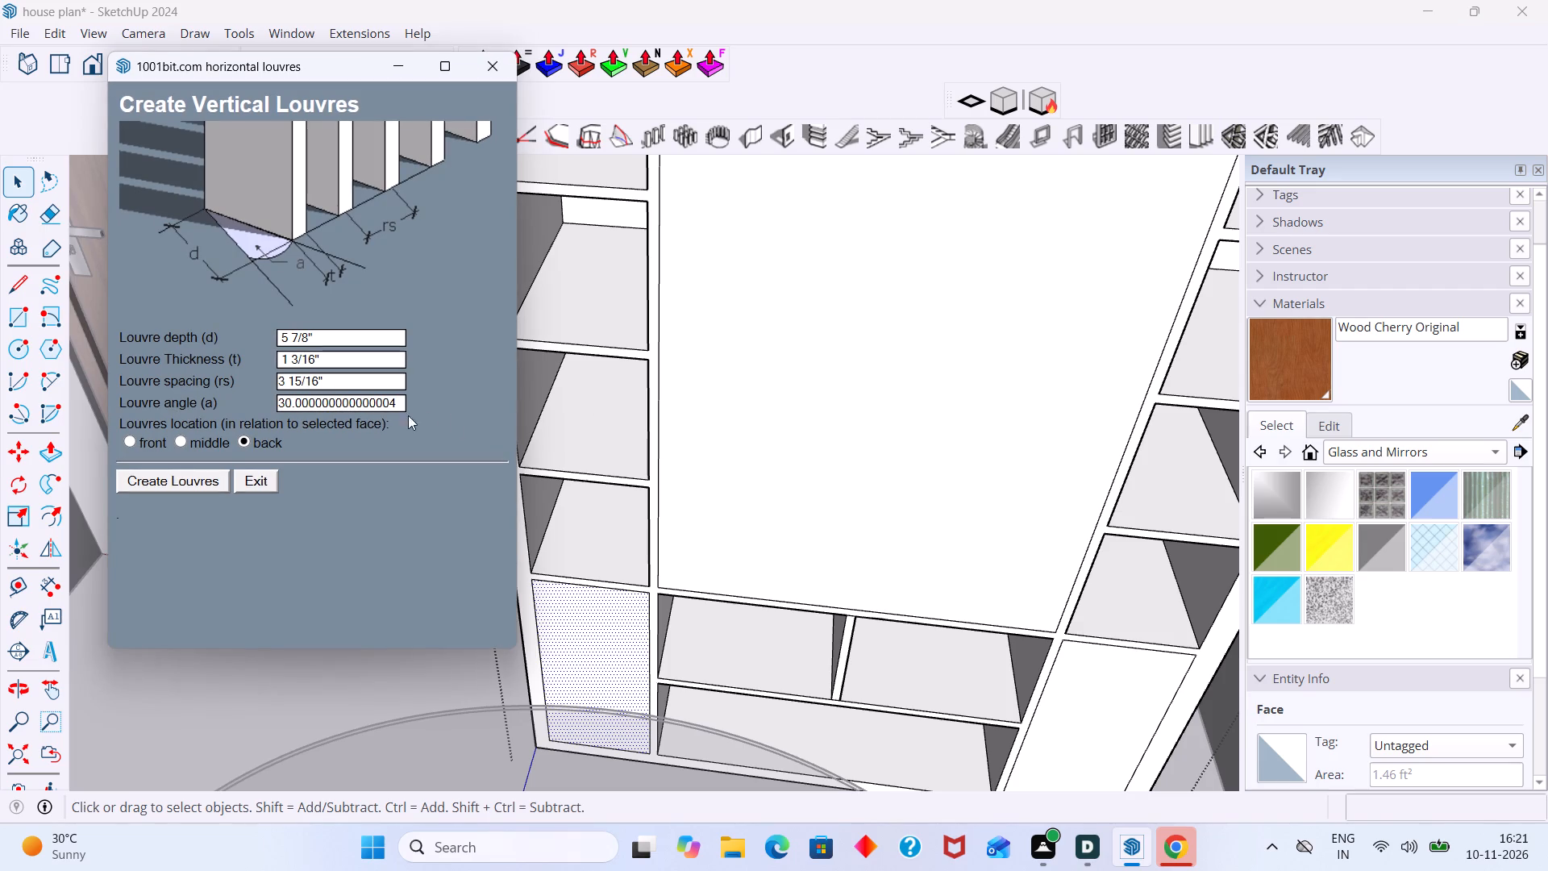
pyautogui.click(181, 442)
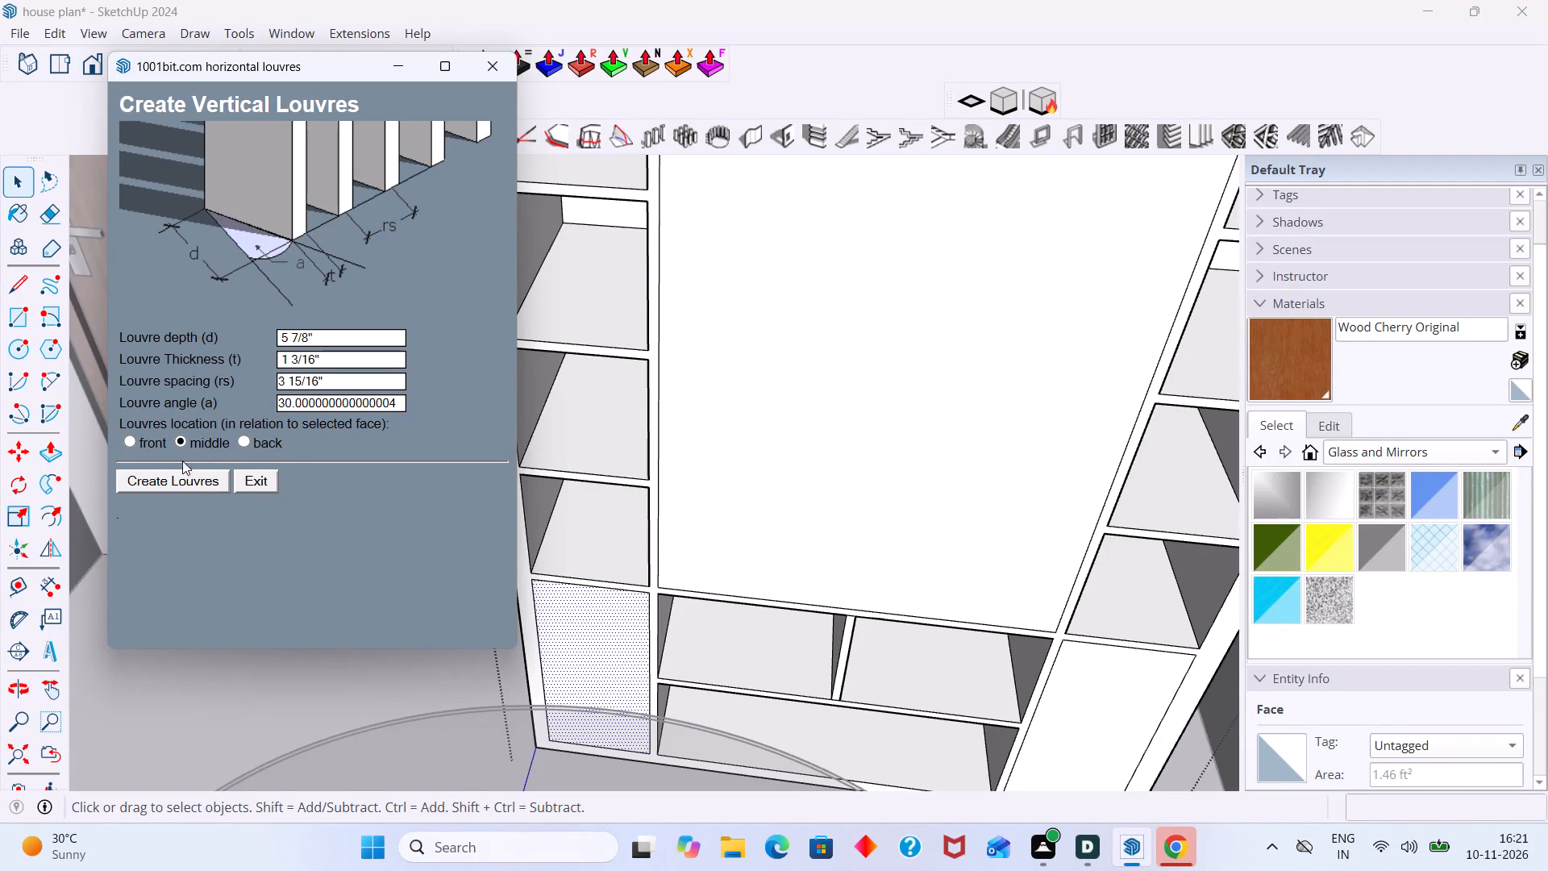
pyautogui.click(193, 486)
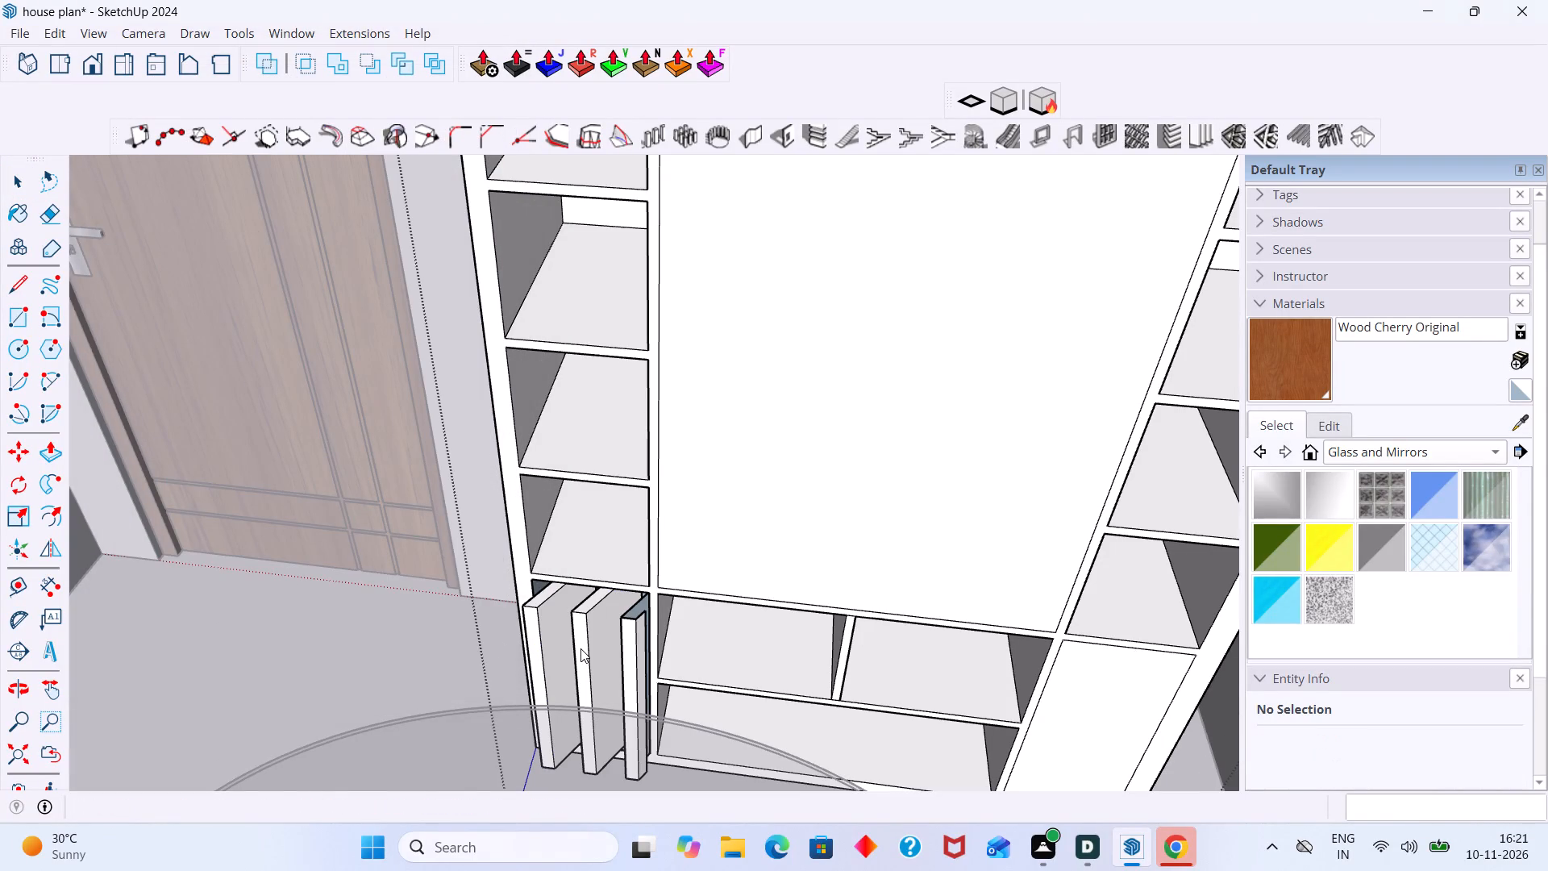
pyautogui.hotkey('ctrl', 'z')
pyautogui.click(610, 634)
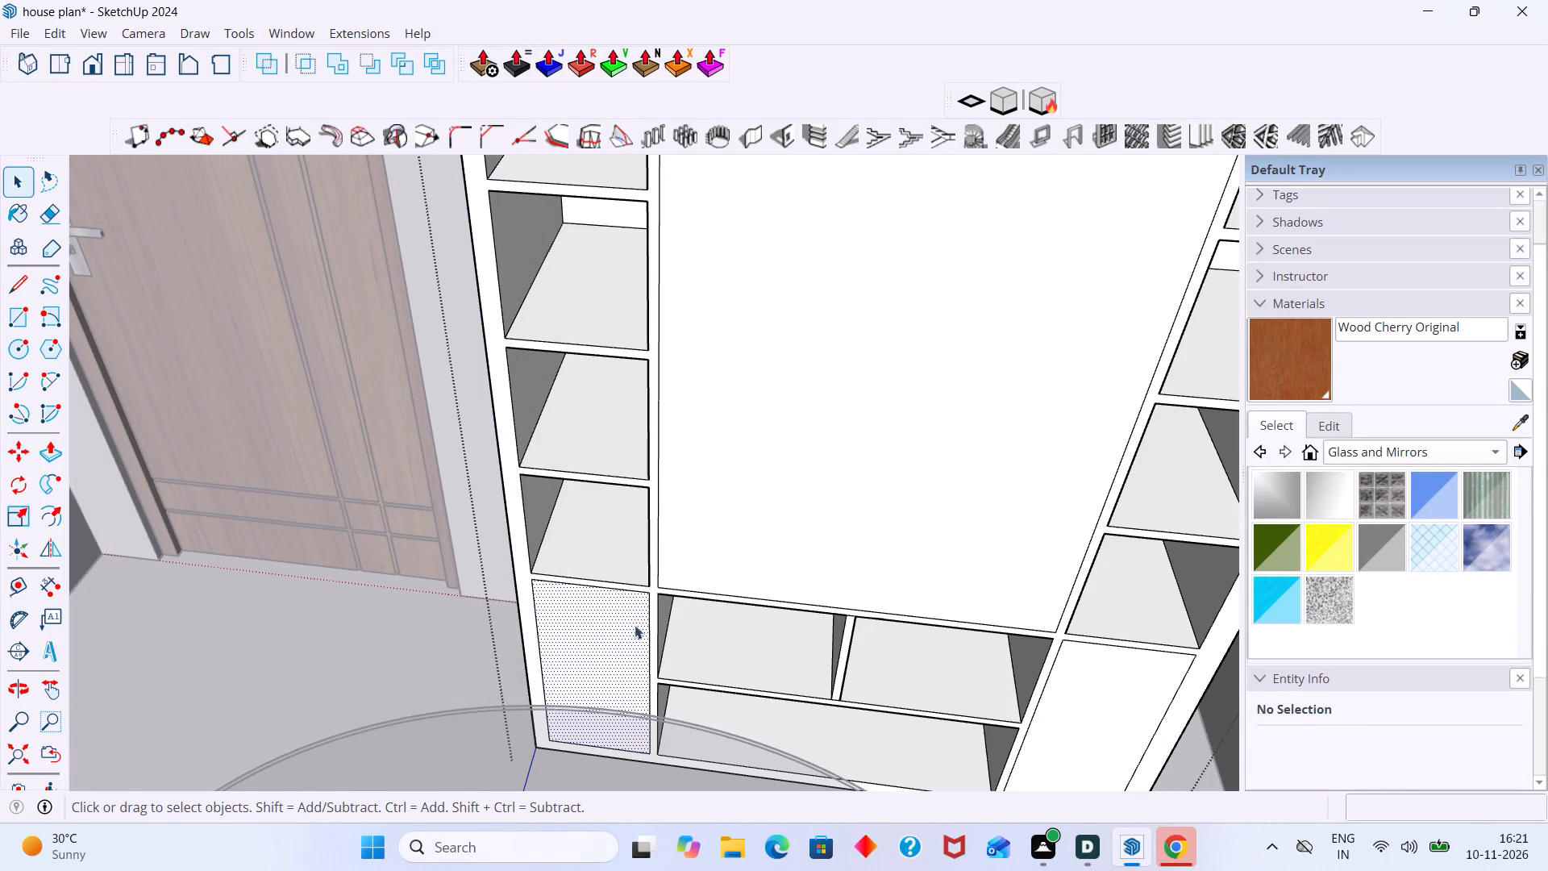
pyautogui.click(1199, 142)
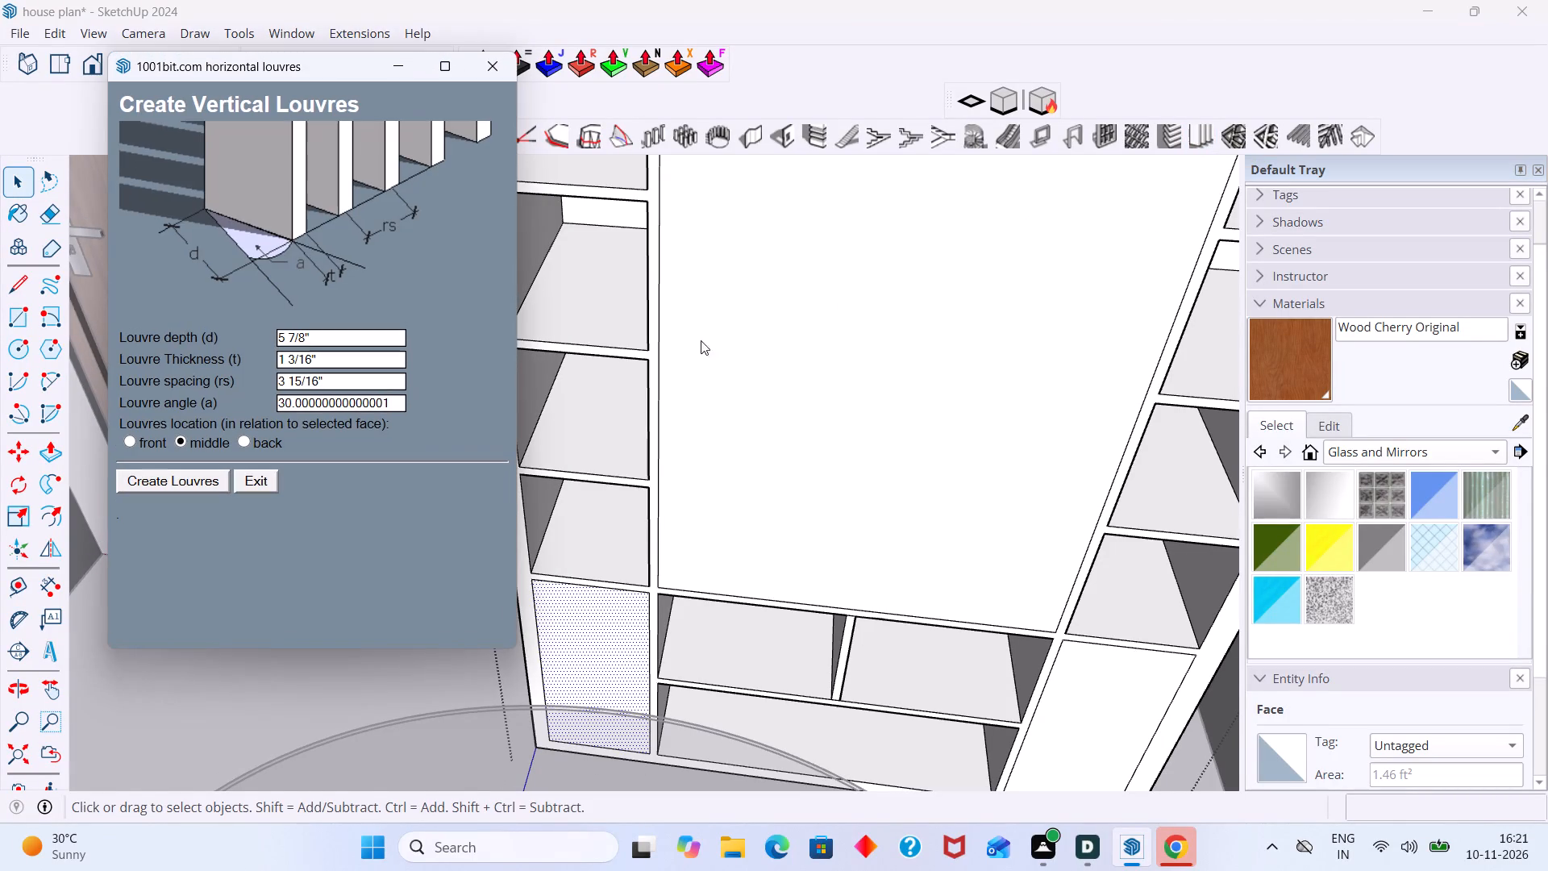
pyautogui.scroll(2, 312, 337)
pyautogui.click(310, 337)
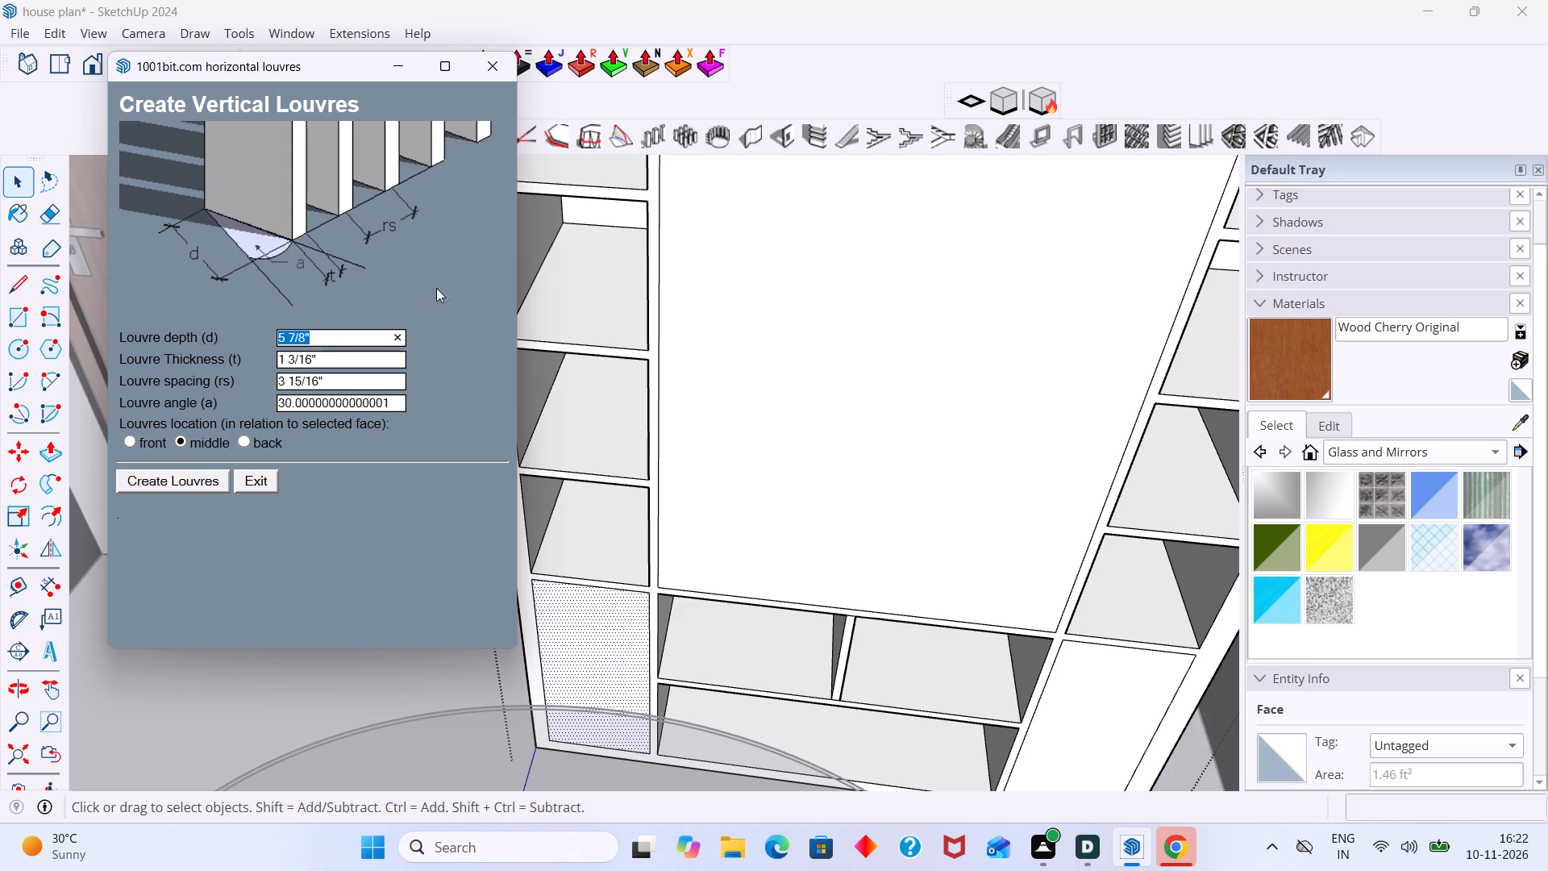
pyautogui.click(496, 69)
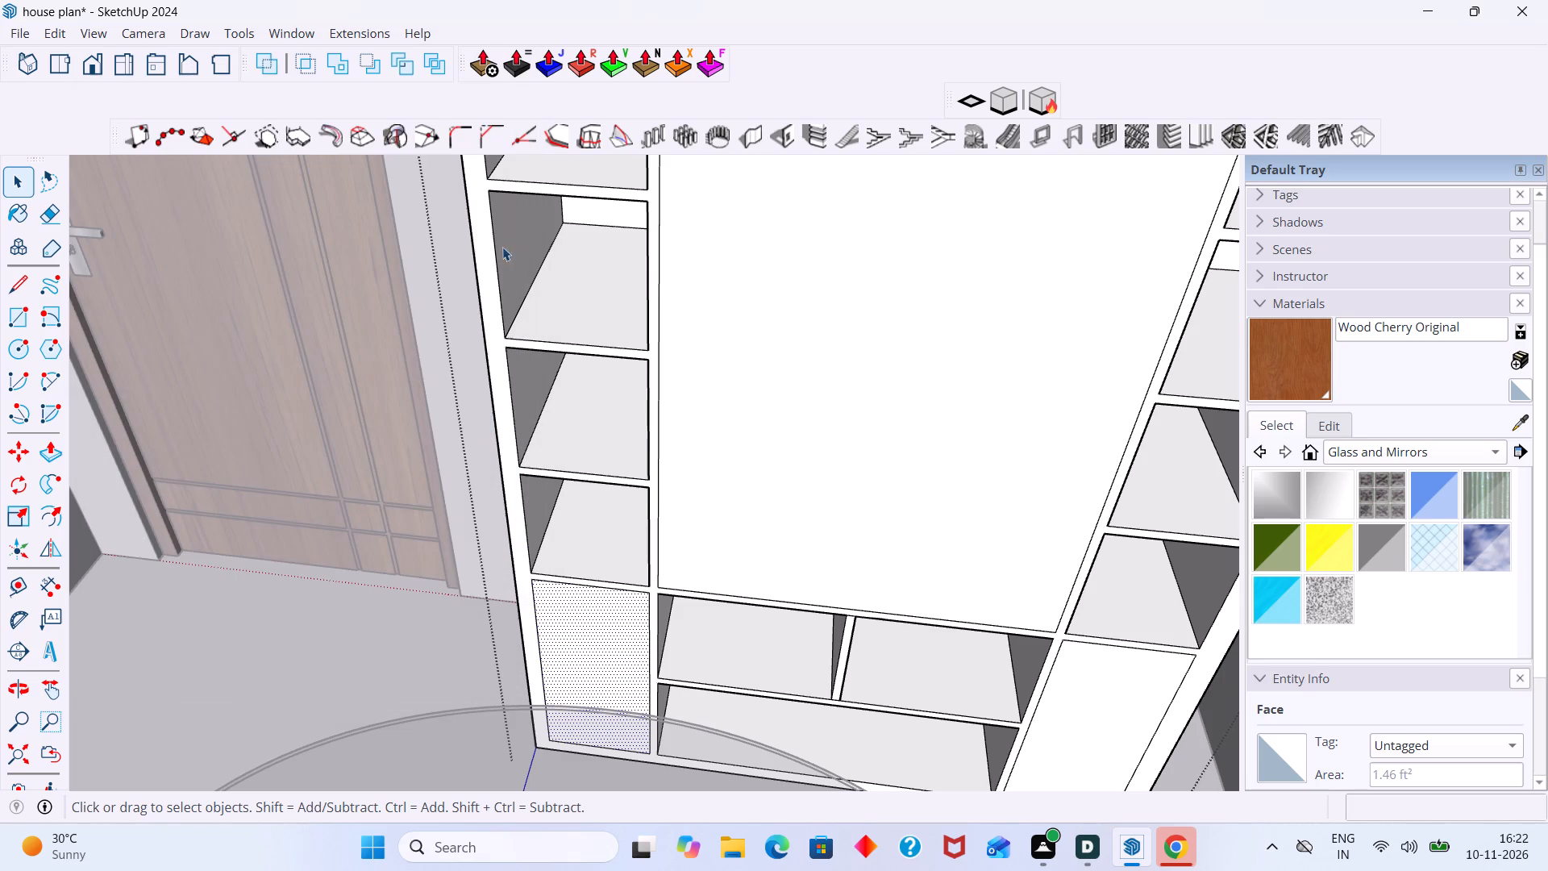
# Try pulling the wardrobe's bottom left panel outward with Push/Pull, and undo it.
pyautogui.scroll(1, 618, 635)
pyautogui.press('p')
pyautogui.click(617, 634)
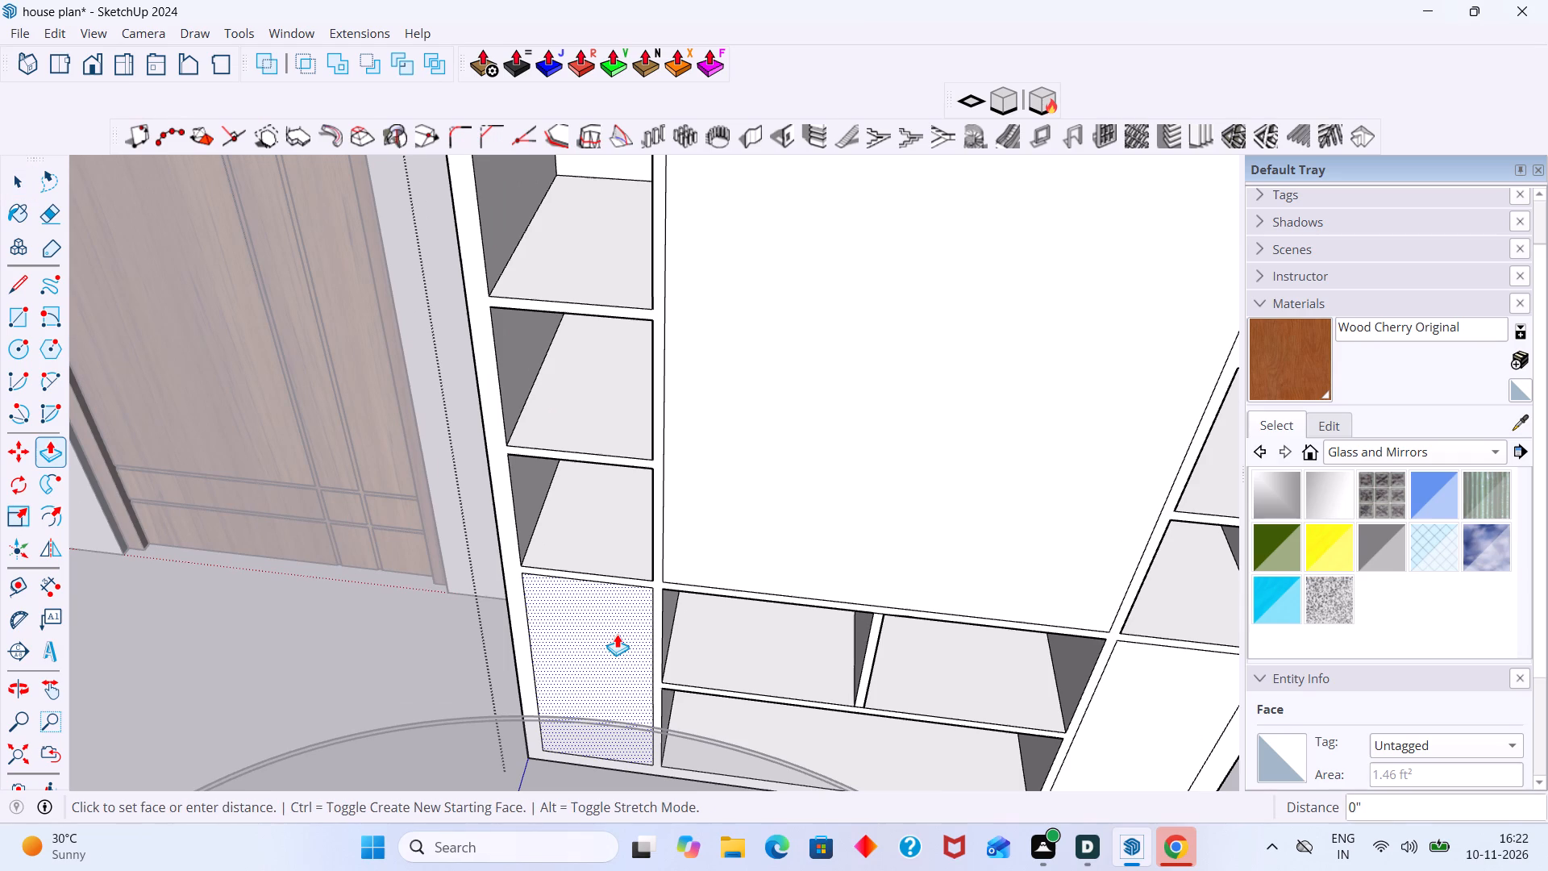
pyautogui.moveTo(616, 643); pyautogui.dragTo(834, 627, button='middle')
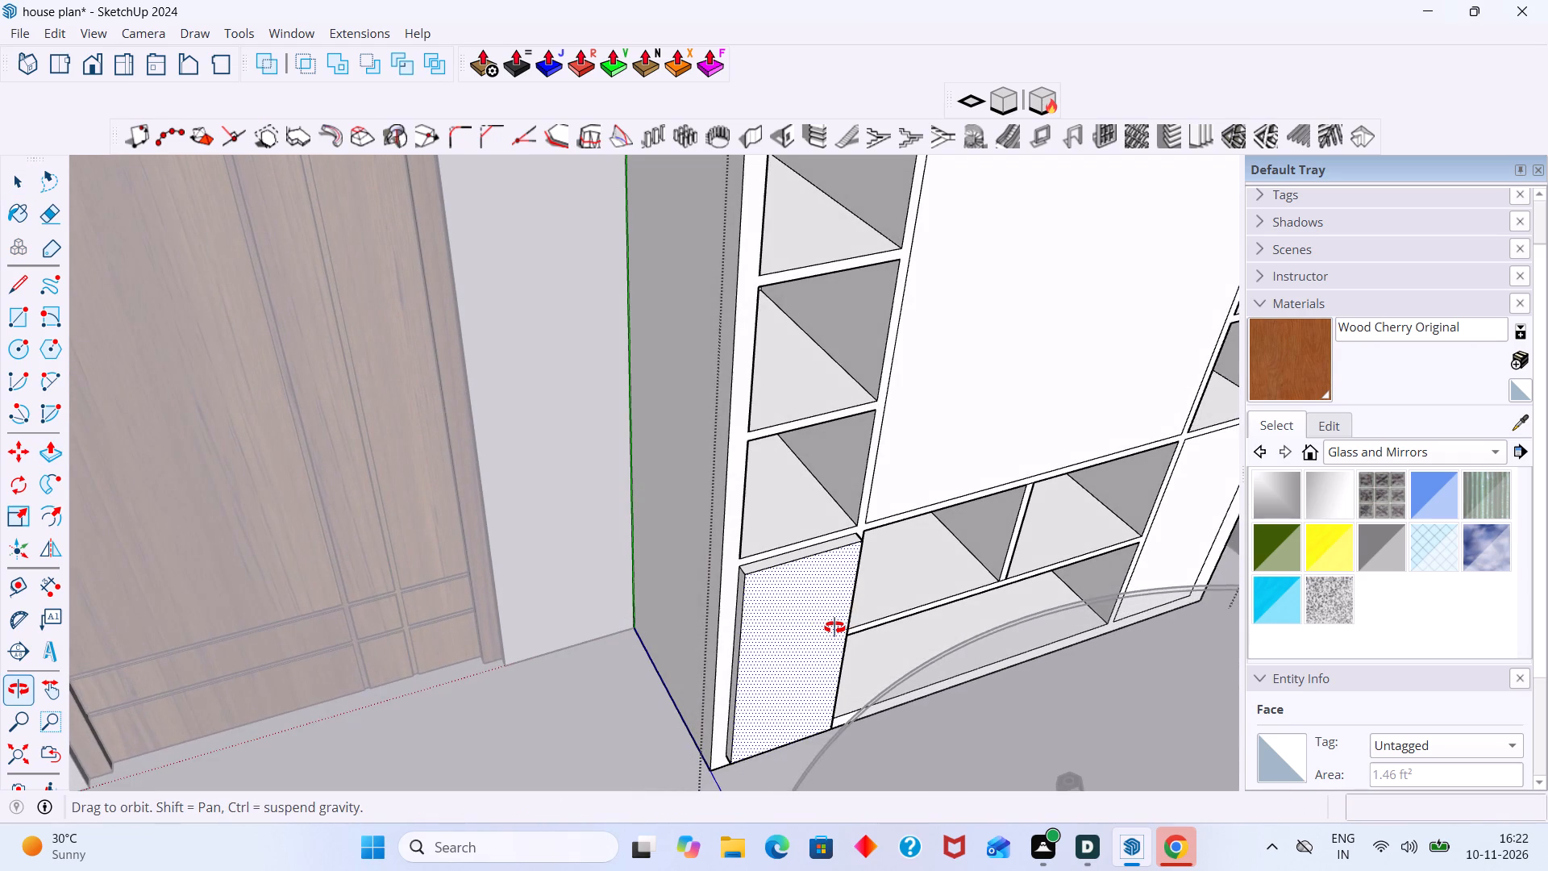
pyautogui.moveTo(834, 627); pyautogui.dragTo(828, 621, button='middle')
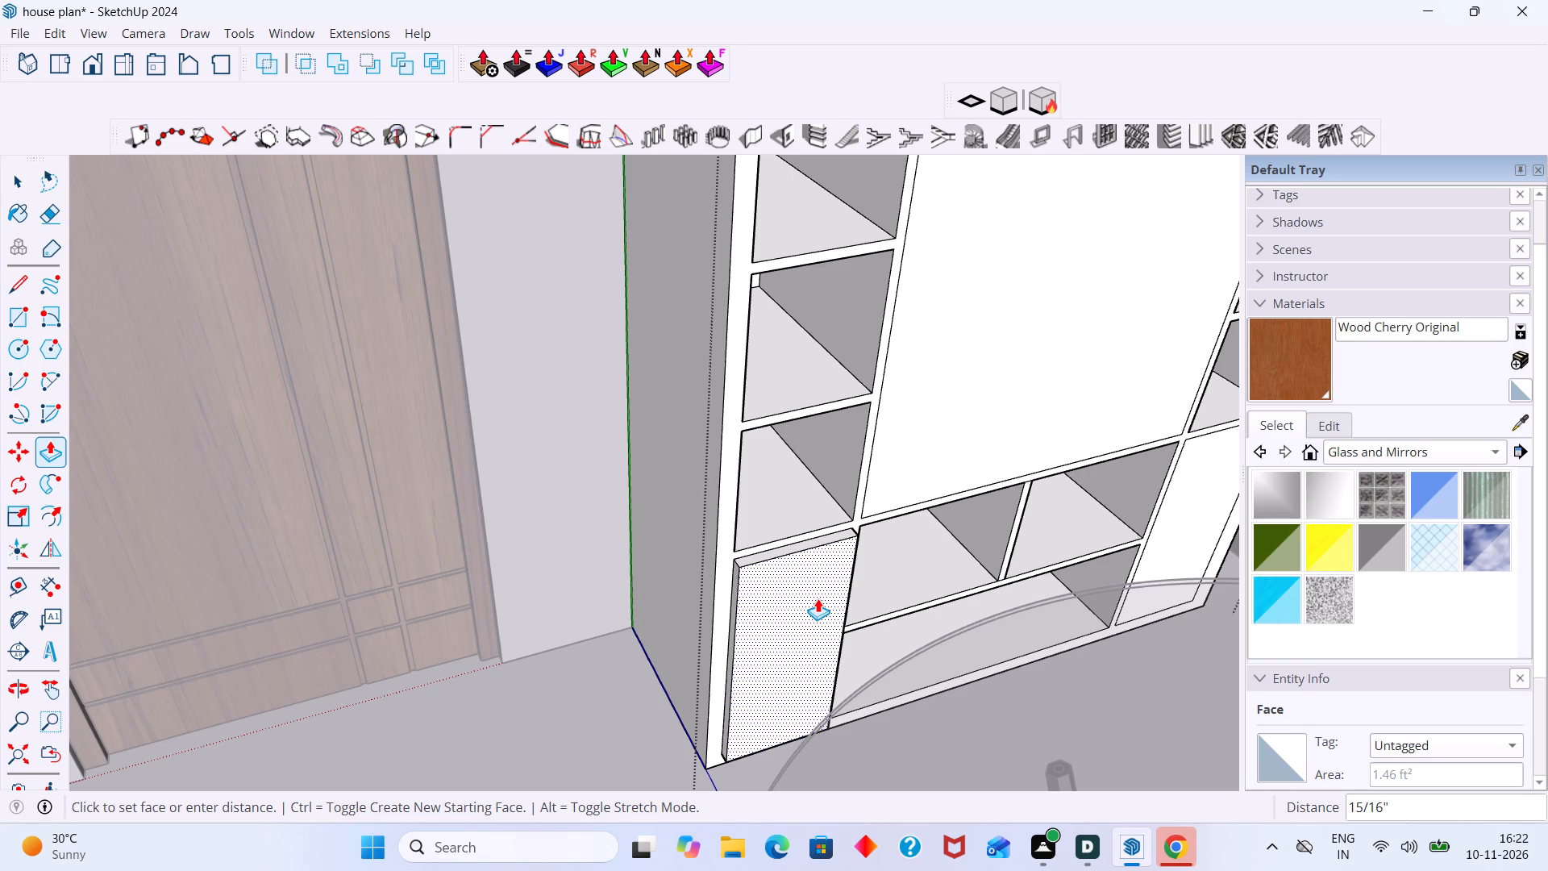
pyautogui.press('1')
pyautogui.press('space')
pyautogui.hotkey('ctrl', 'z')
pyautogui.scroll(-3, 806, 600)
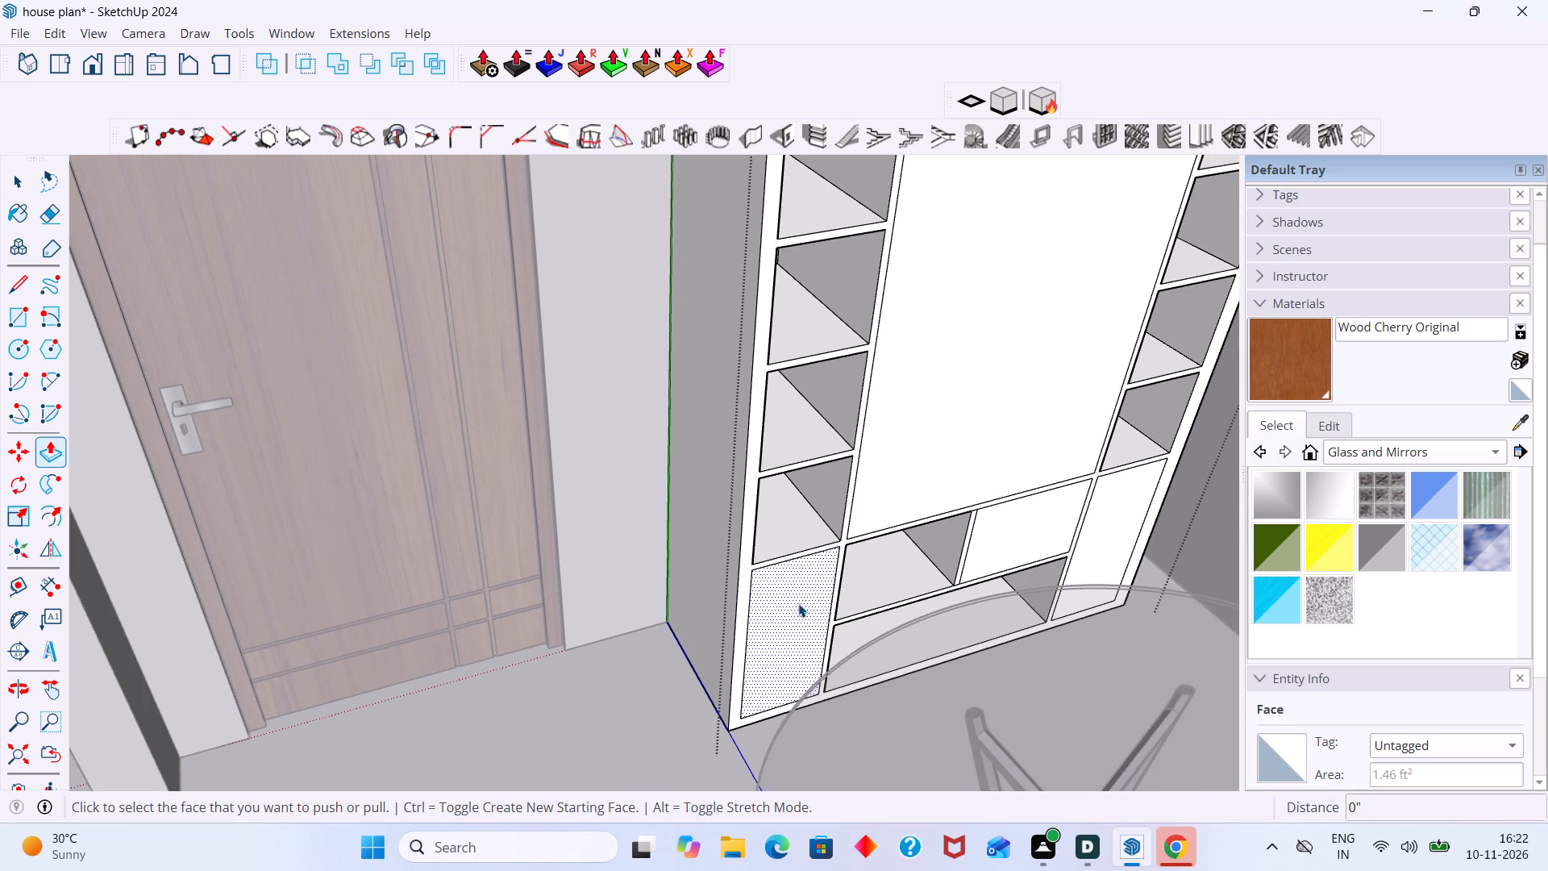
# Group the face and edges of the wardrobe's bottom left panel.
pyautogui.press('space')
pyautogui.moveTo(798, 622); pyautogui.dragTo(748, 622, button='middle')
pyautogui.scroll(3, 748, 622)
pyautogui.doubleClick(743, 622)
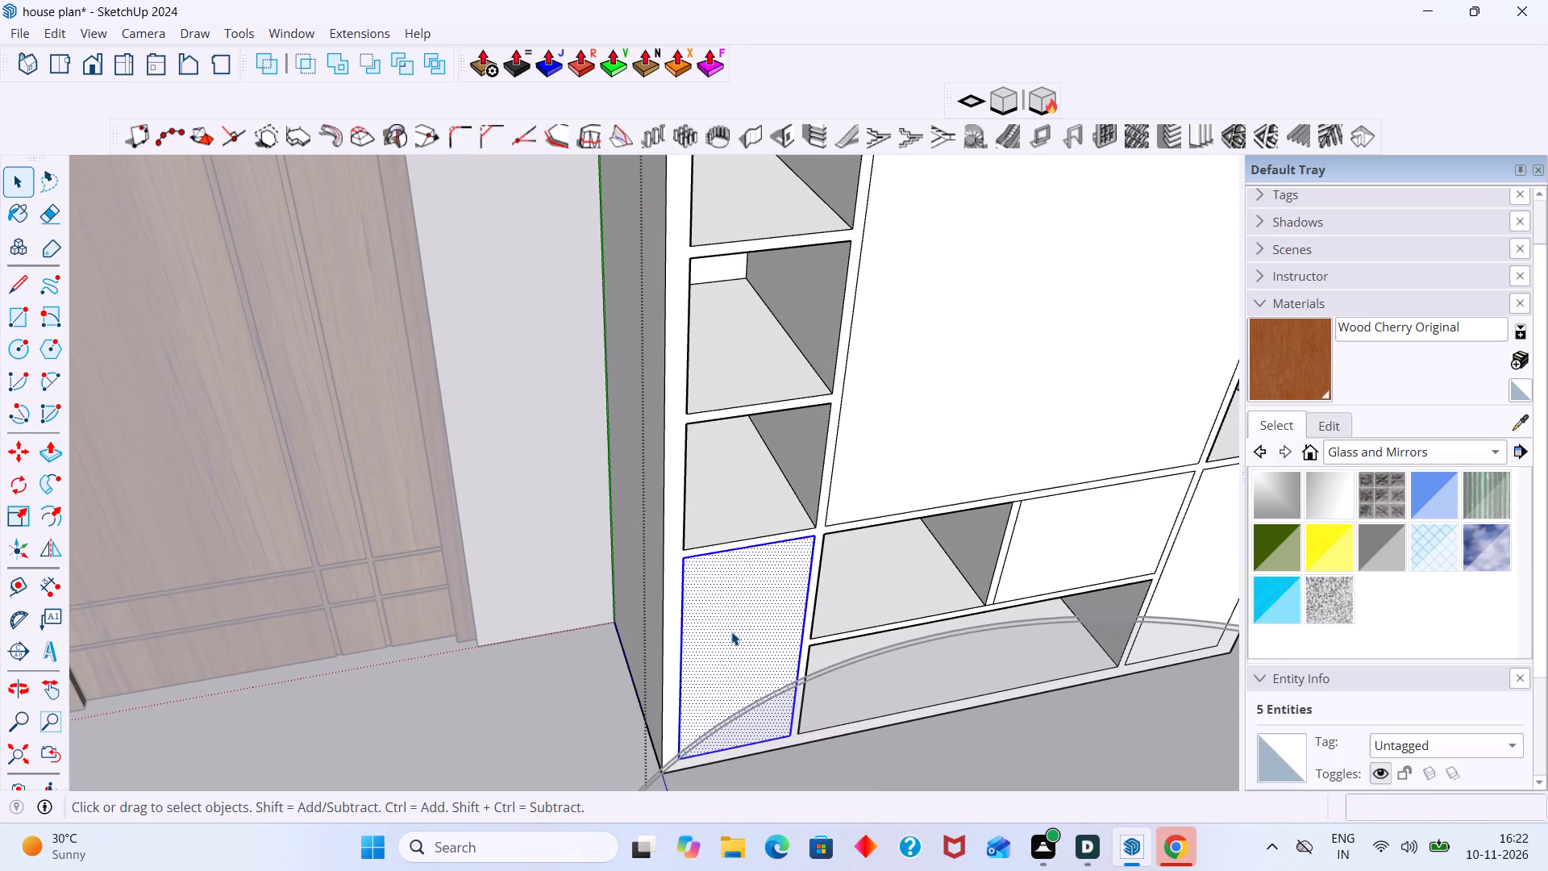
pyautogui.rightClick(731, 631)
pyautogui.click(855, 200)
# Inside the panel's group, extrude its face outward 18 mm with Push/Pull, and exit the group.
pyautogui.doubleClick(755, 631)
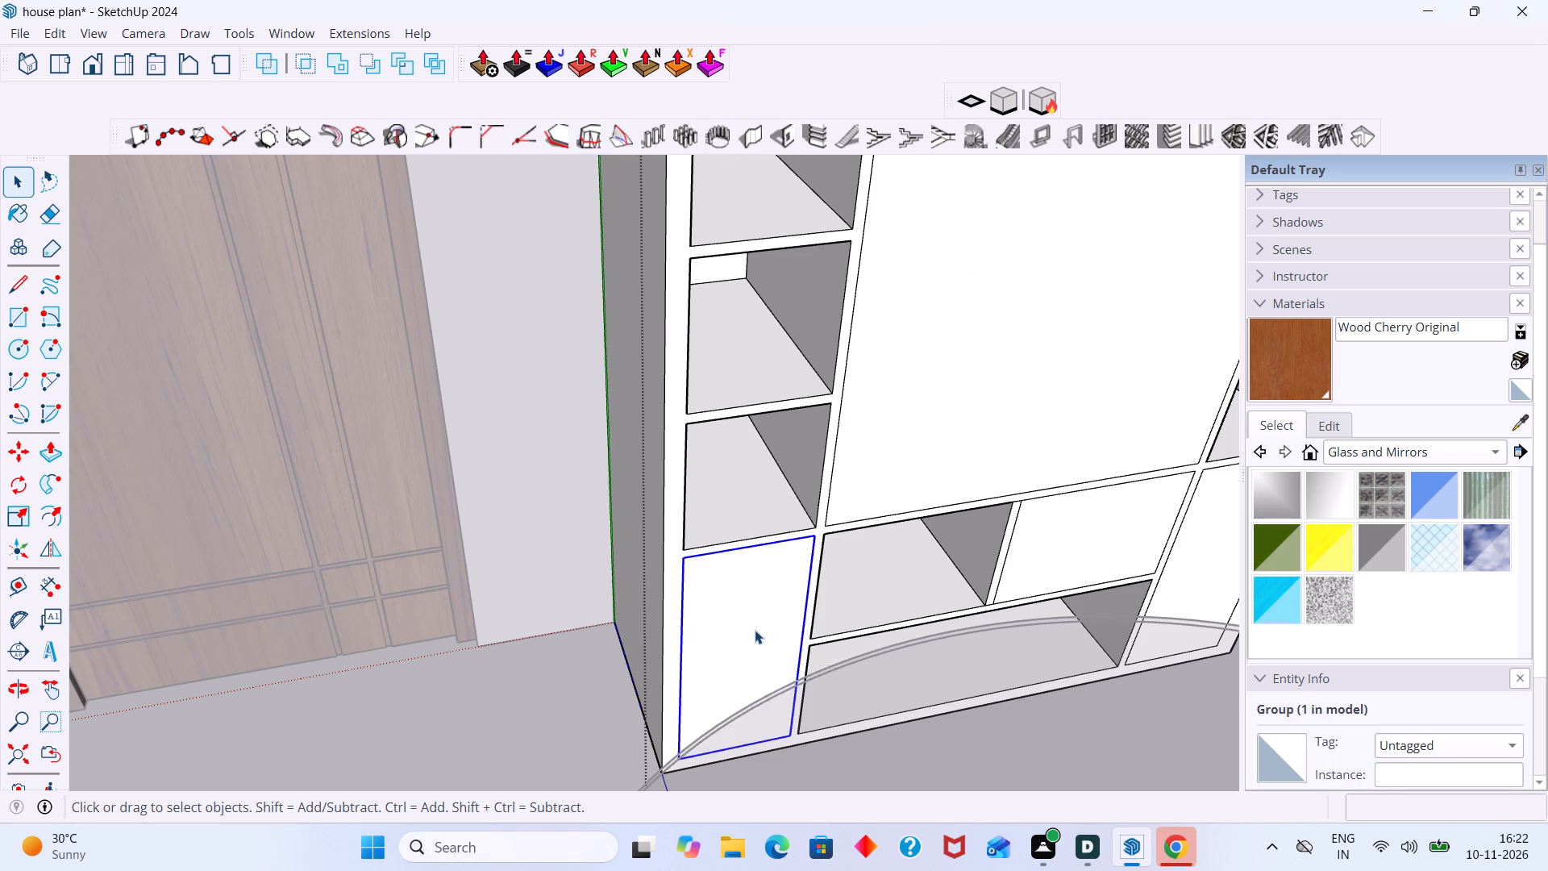
pyautogui.click(744, 640)
pyautogui.press('p')
pyautogui.click(744, 640)
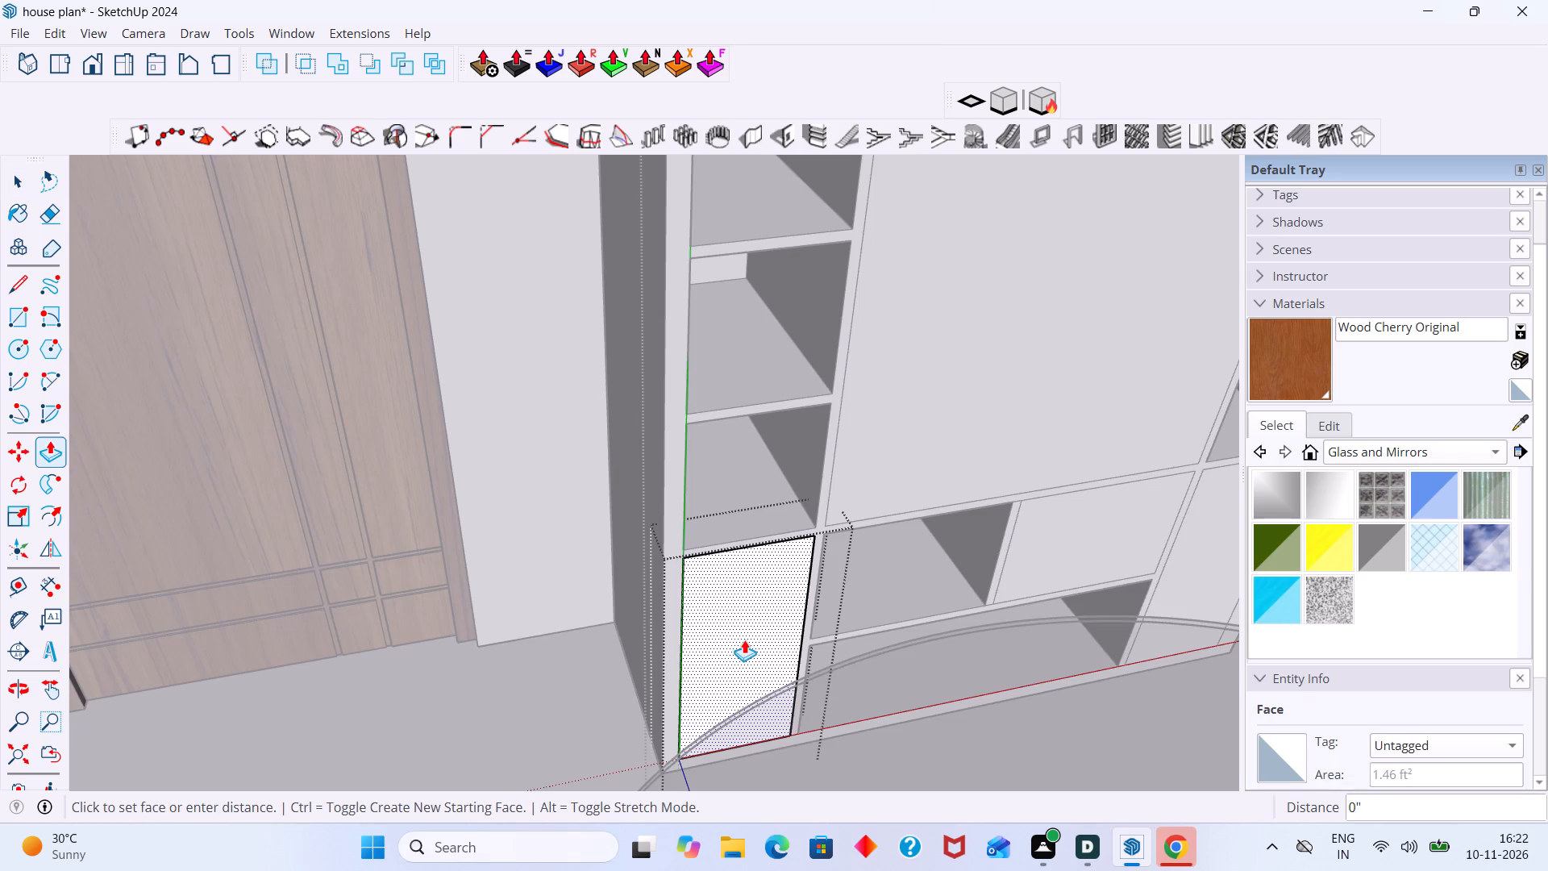
pyautogui.write('18')
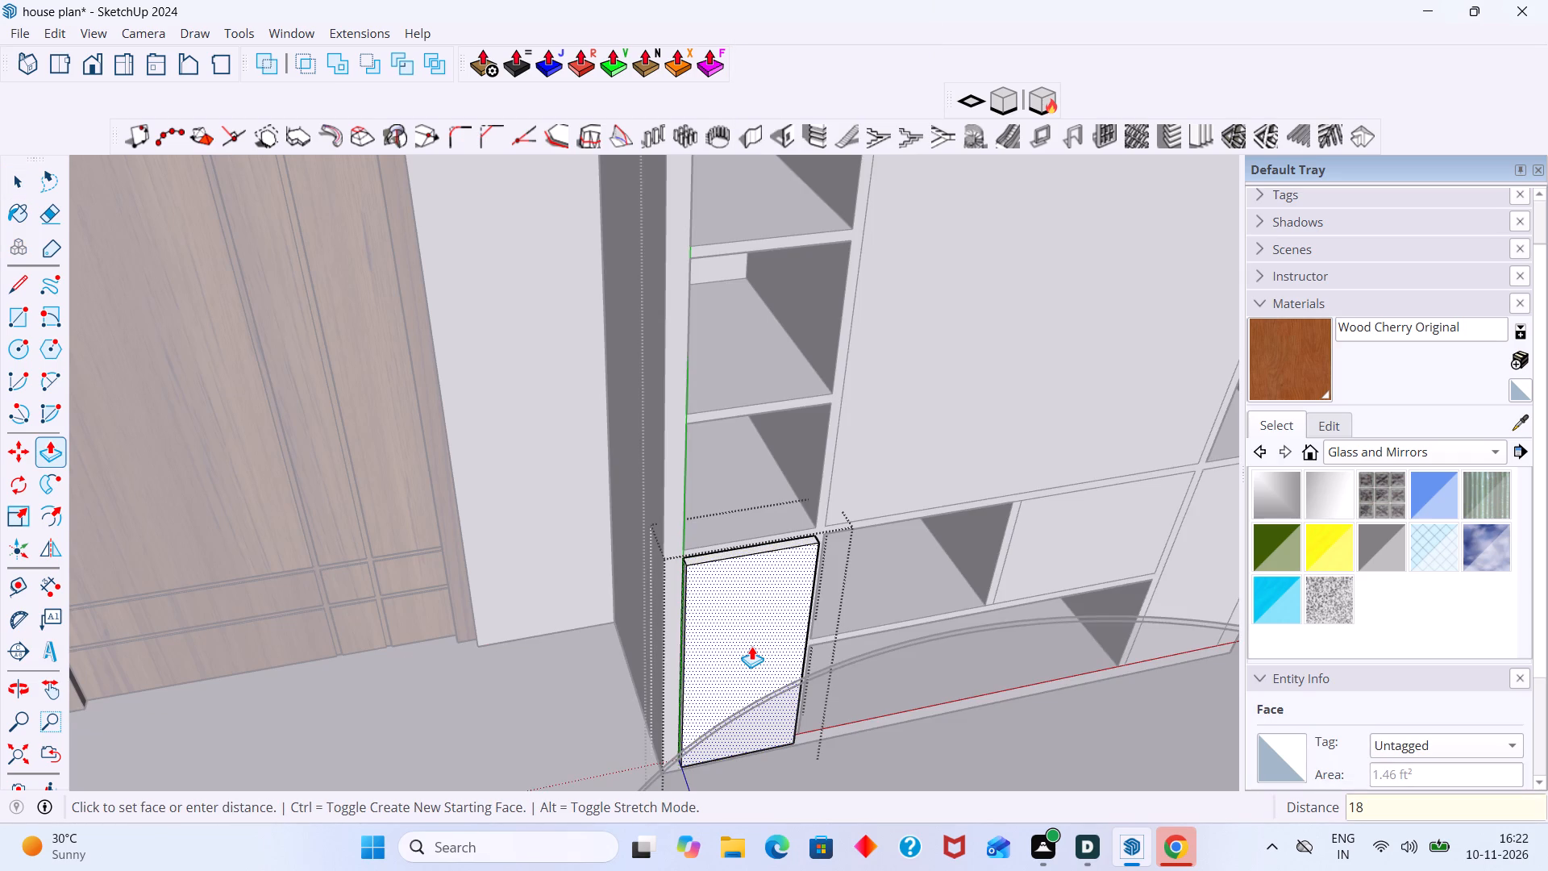
pyautogui.write('mm')
pyautogui.press('Return')
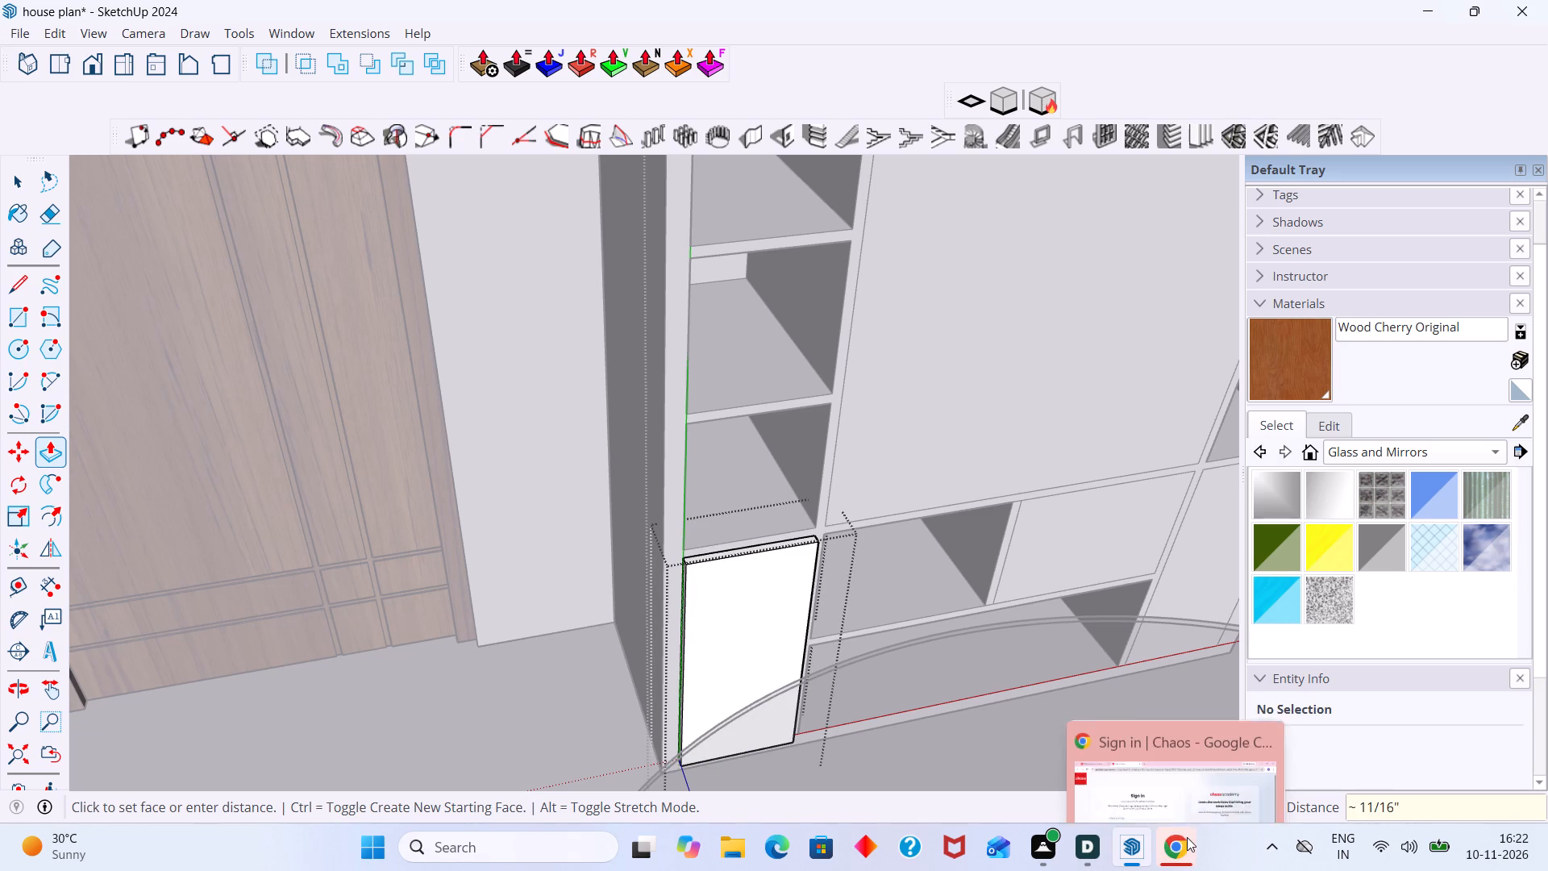
pyautogui.click(1260, 673)
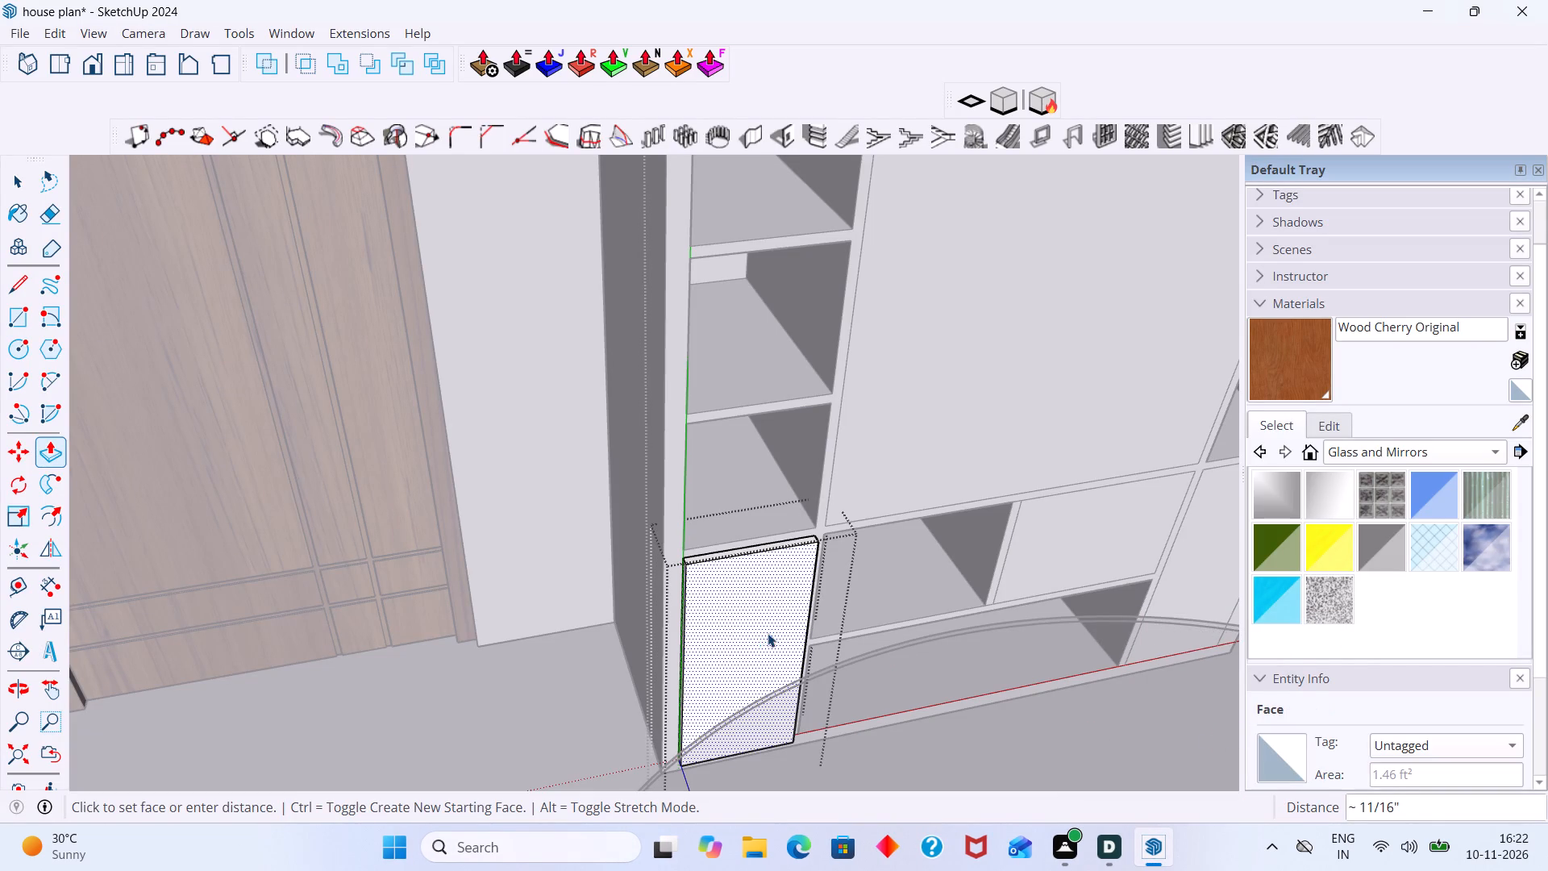
pyautogui.press('space')
pyautogui.click(996, 738)
# Create vertical louvres on the grouped panel's front face with depth 18 mm, thickness 1", spacing 2", angle 0 and location middle.
pyautogui.click(732, 589)
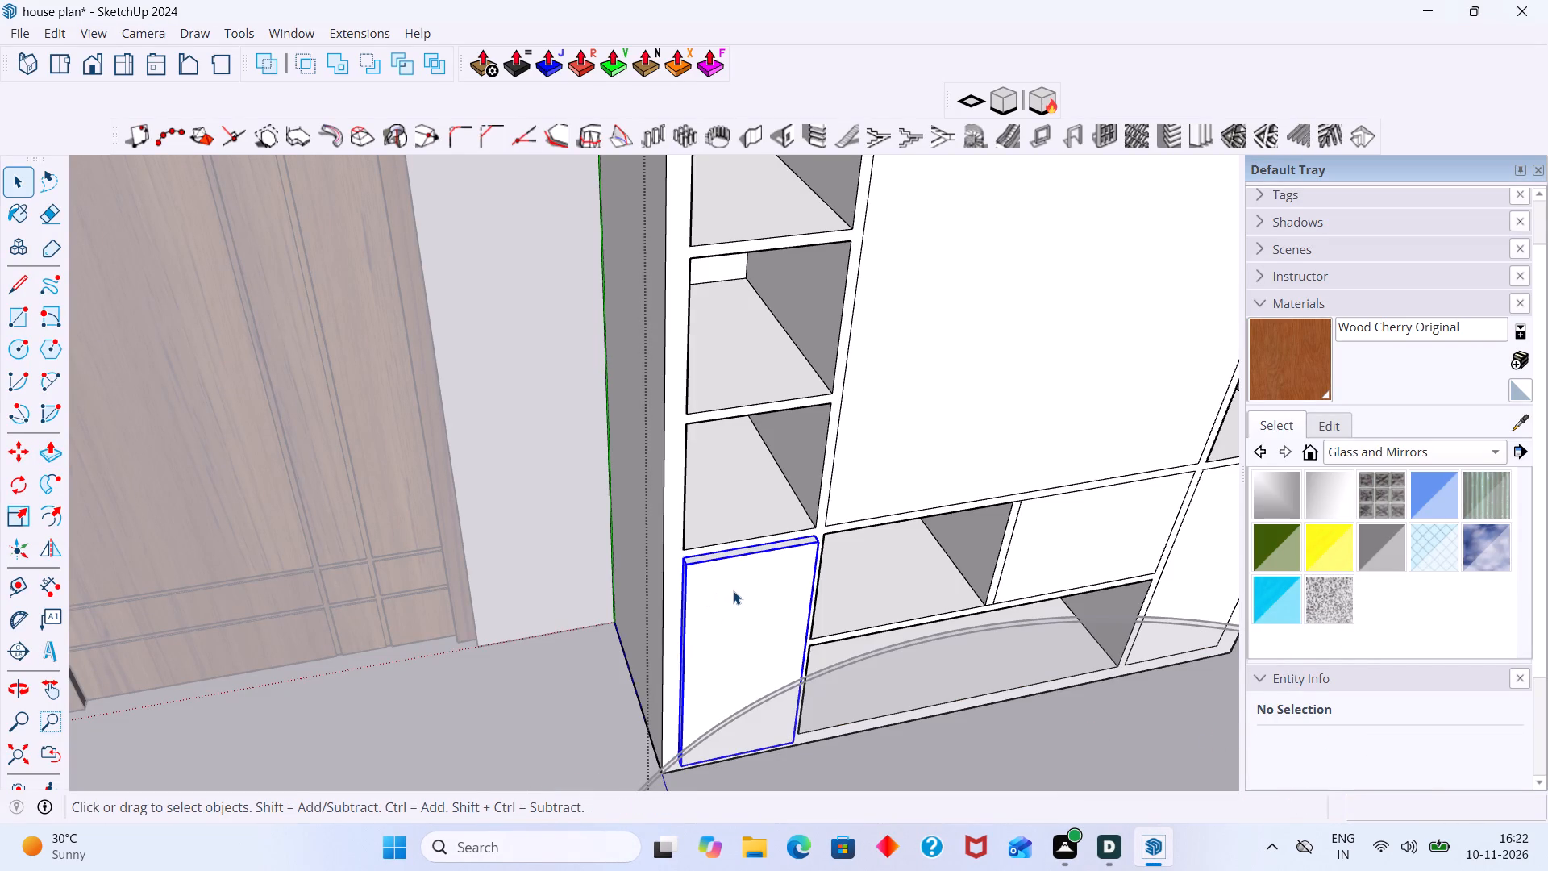
pyautogui.doubleClick(733, 590)
pyautogui.click(727, 613)
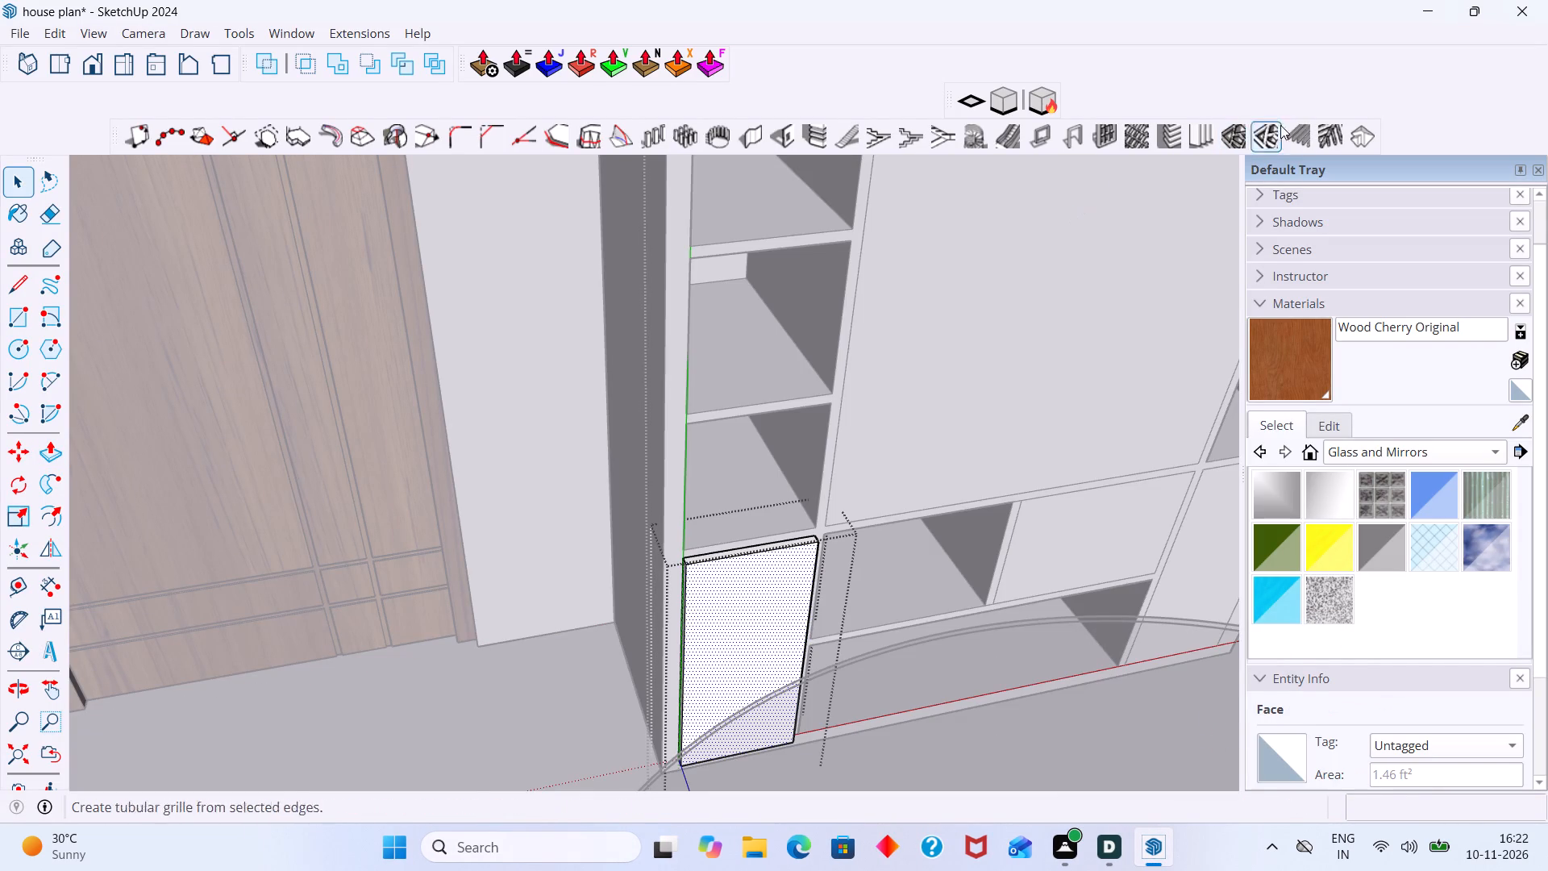
pyautogui.click(1200, 143)
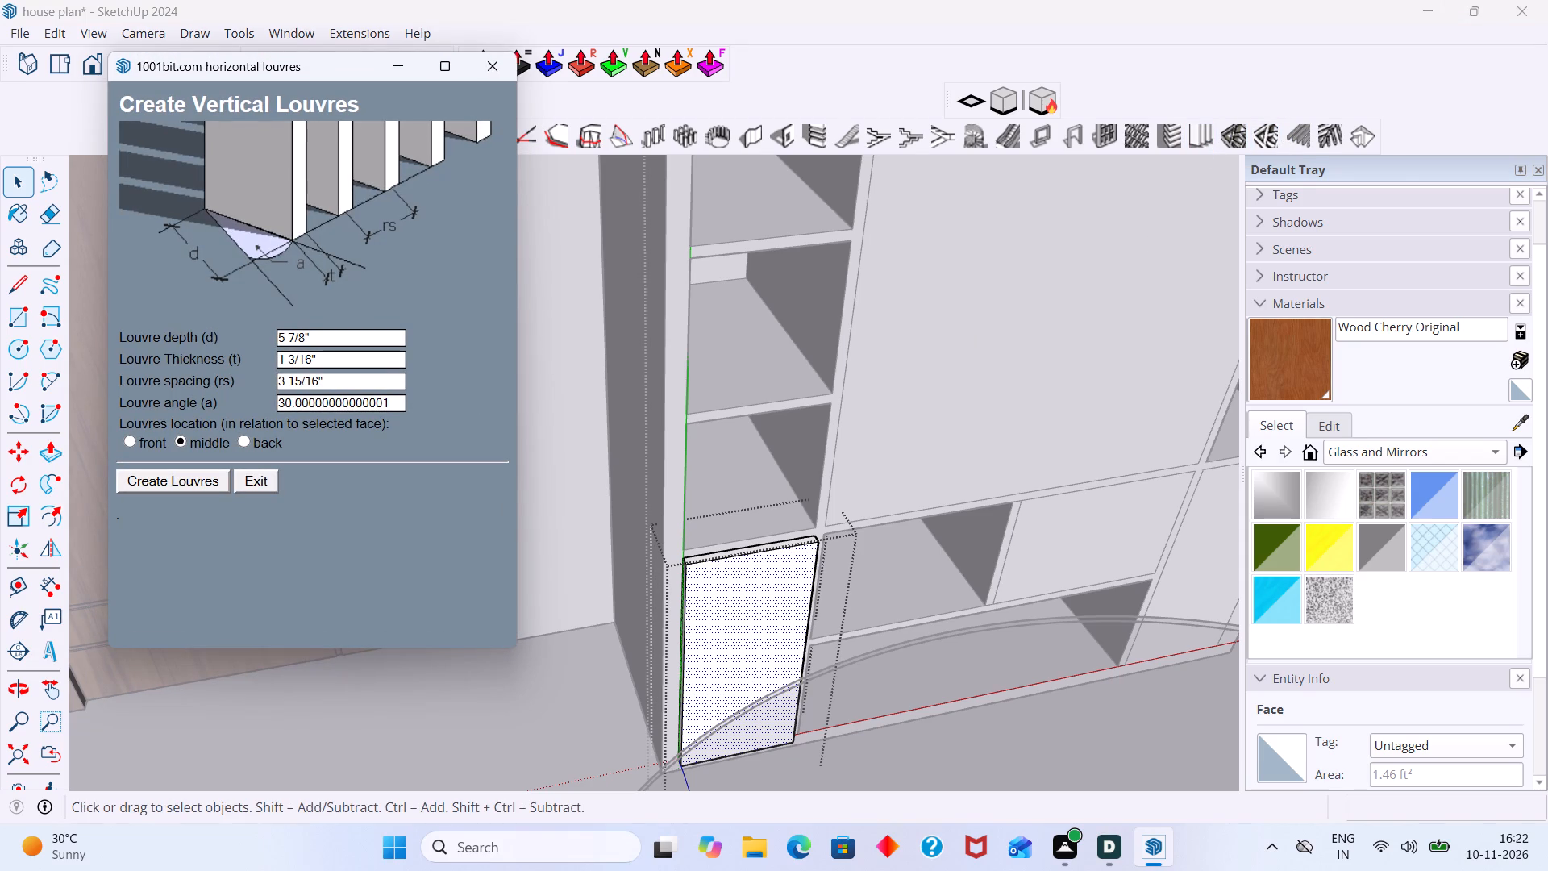
pyautogui.click(318, 343)
pyautogui.write('18')
pyautogui.press('m')
pyautogui.press('m')
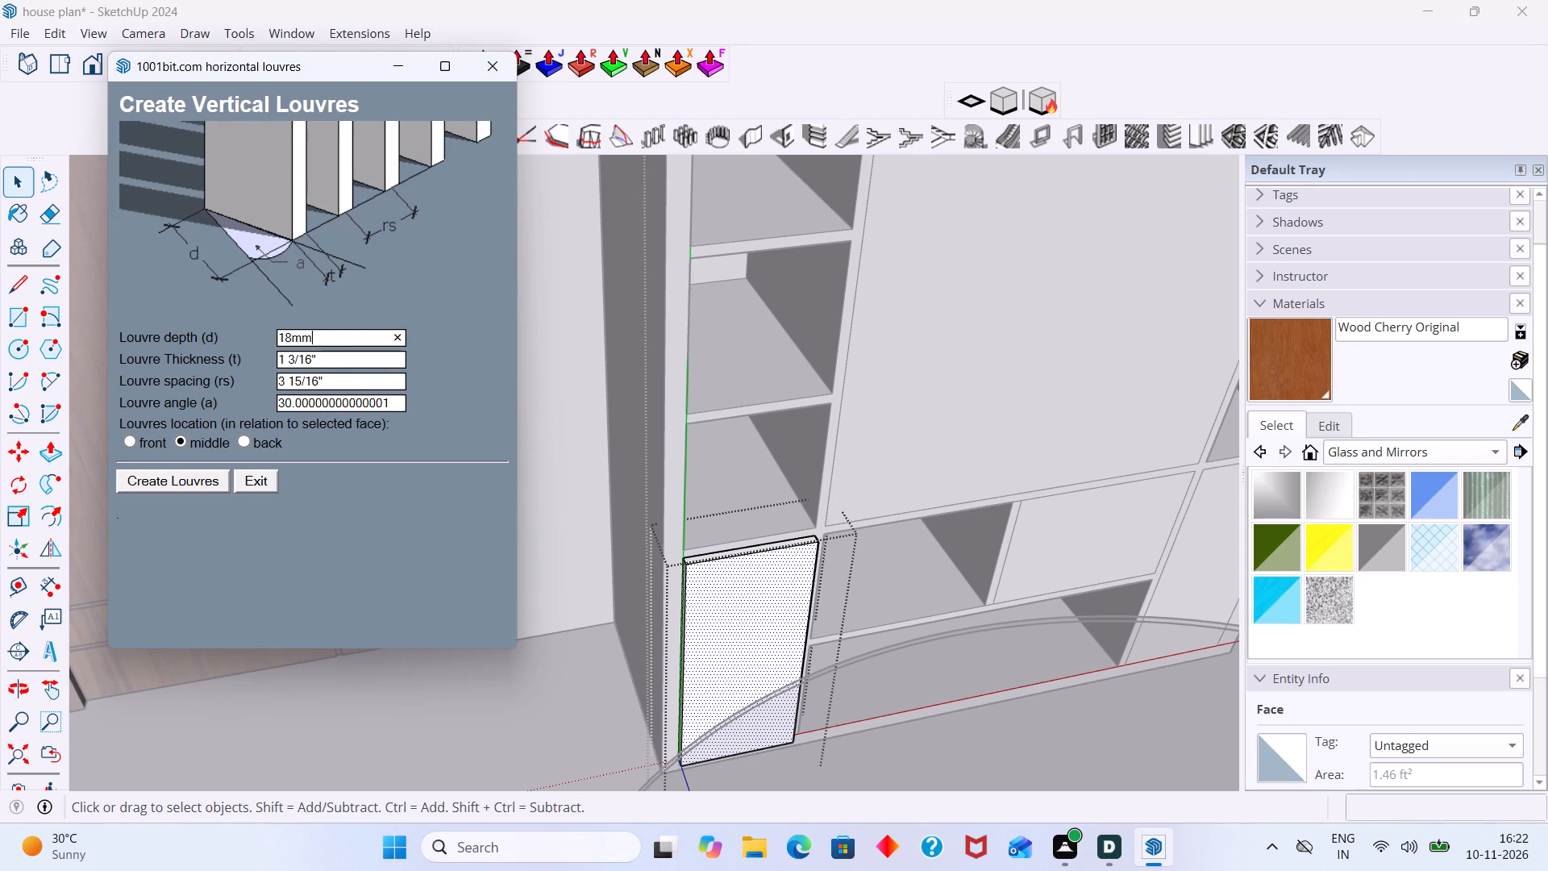
pyautogui.click(327, 365)
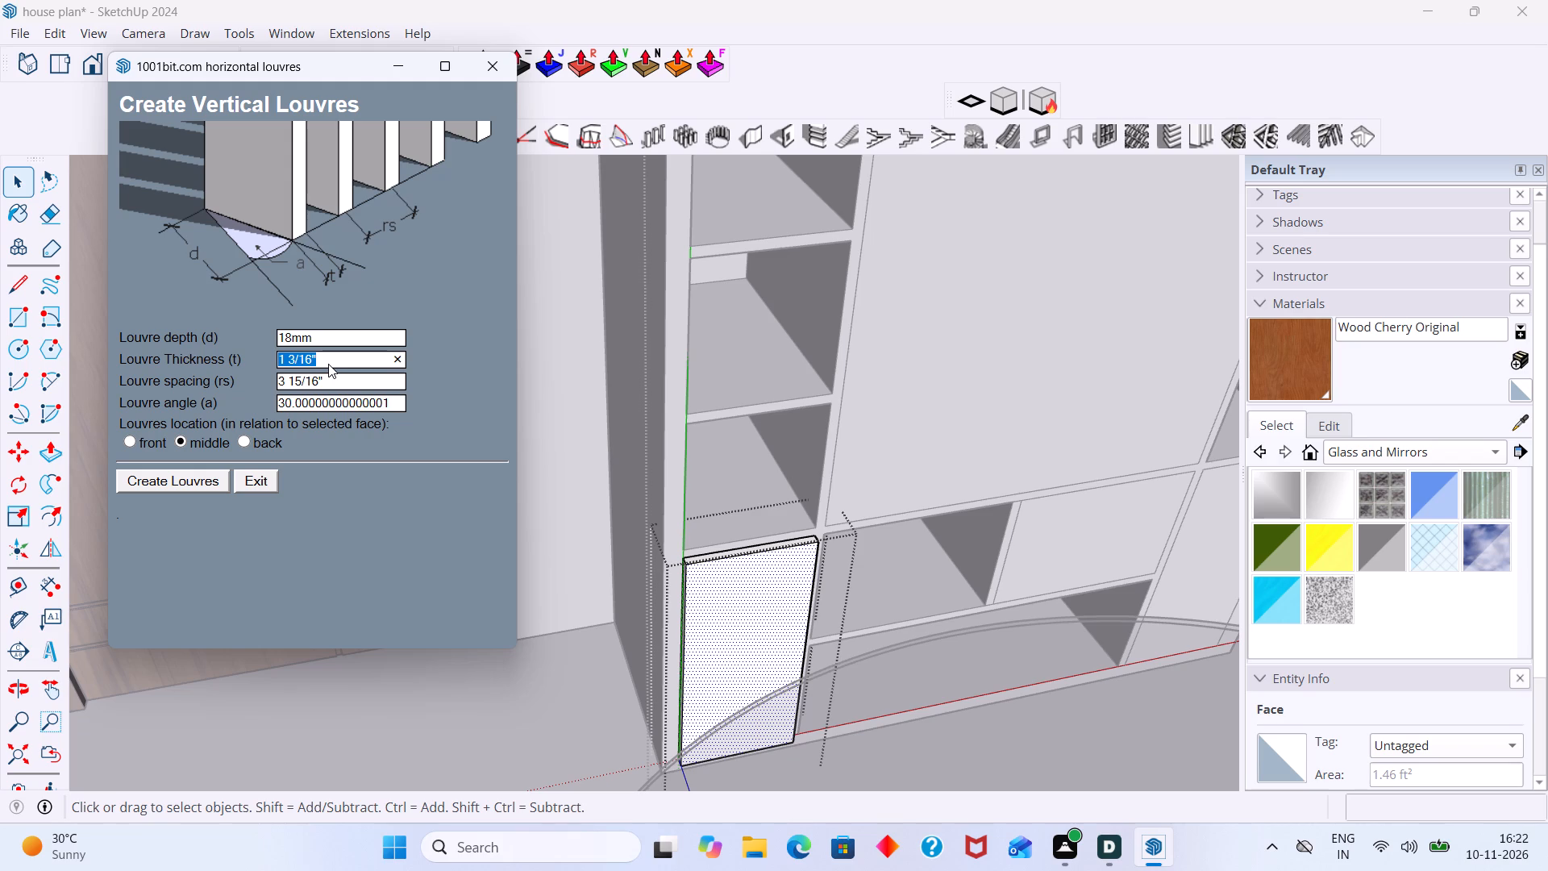
pyautogui.press('1')
pyautogui.hotkey('shift', '"')
pyautogui.click(322, 384)
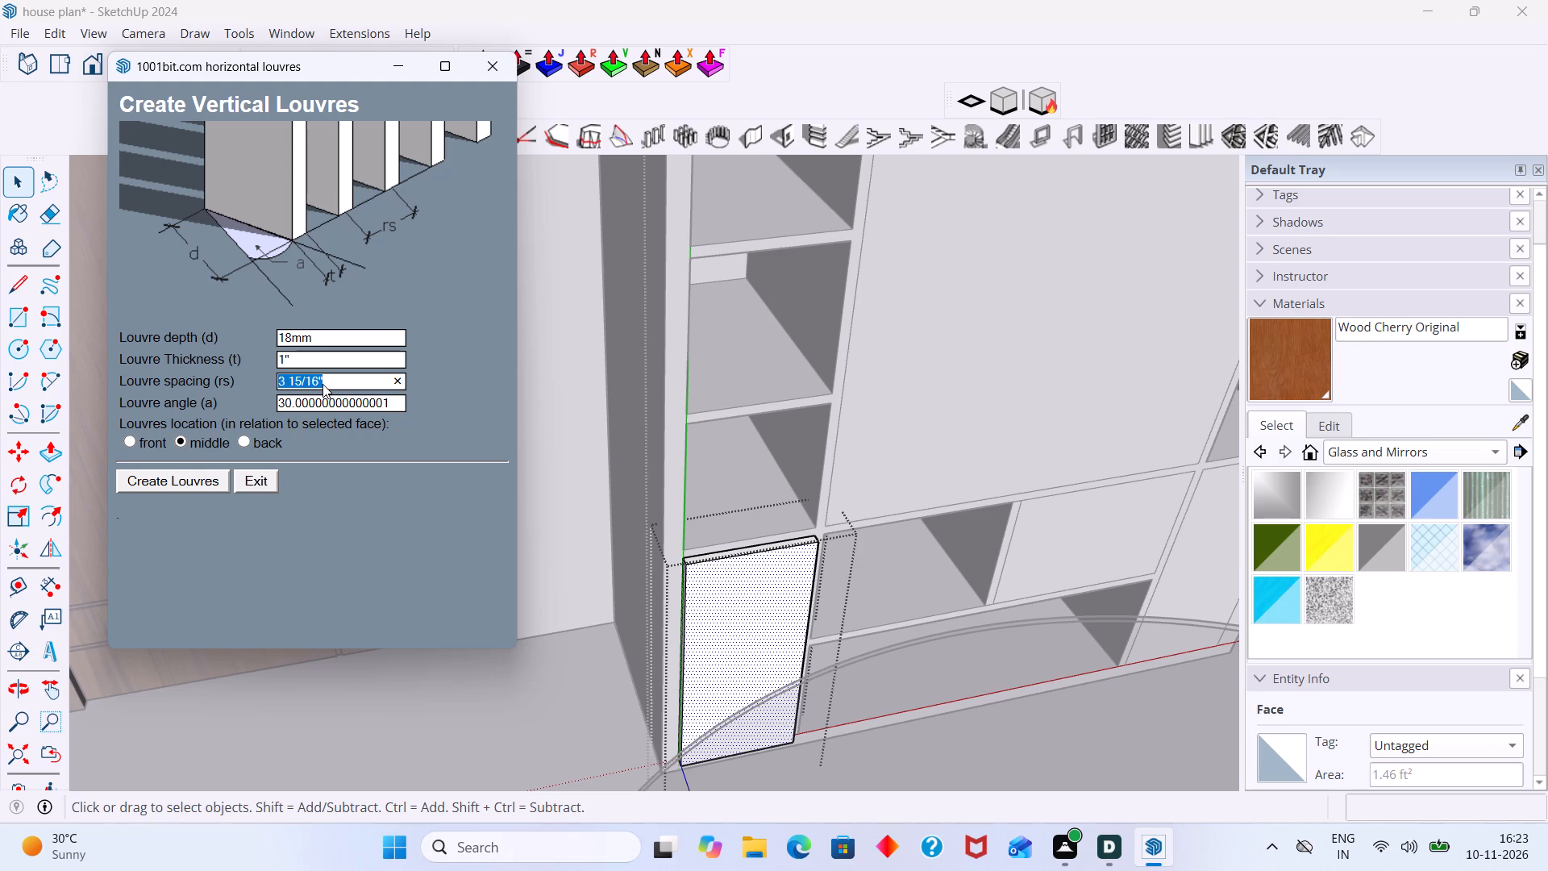
pyautogui.write('2"')
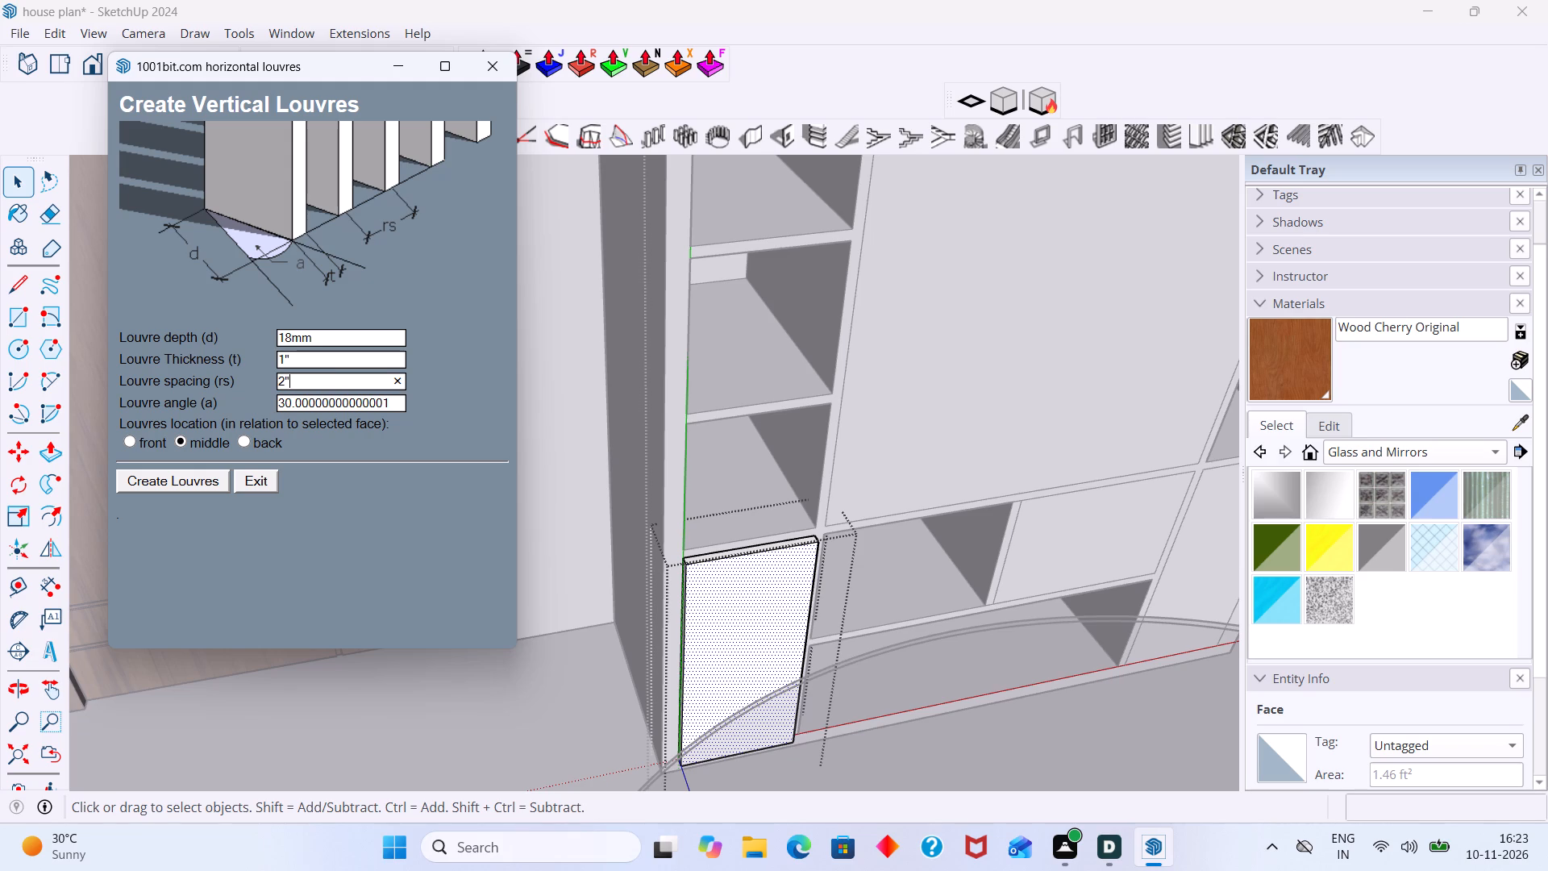
pyautogui.click(302, 397)
pyautogui.press('0')
pyautogui.click(206, 481)
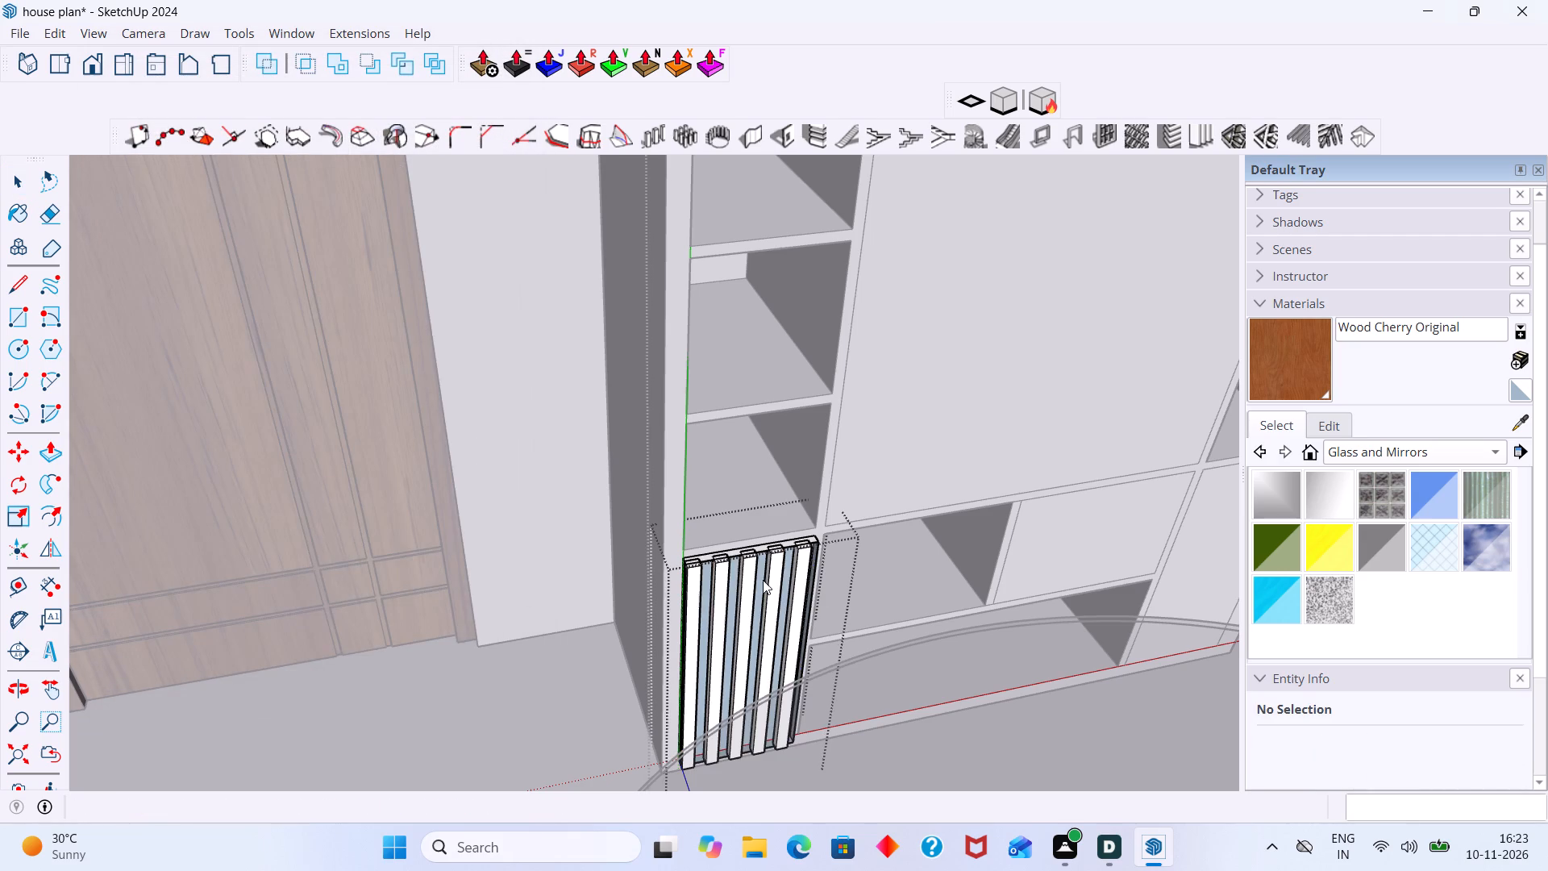
# Examine the bottom left panel's vertical louvres up close and within the house, leaving the group's editing mode.
pyautogui.scroll(5, 763, 580)
pyautogui.moveTo(763, 578); pyautogui.dragTo(425, 563, button='middle')
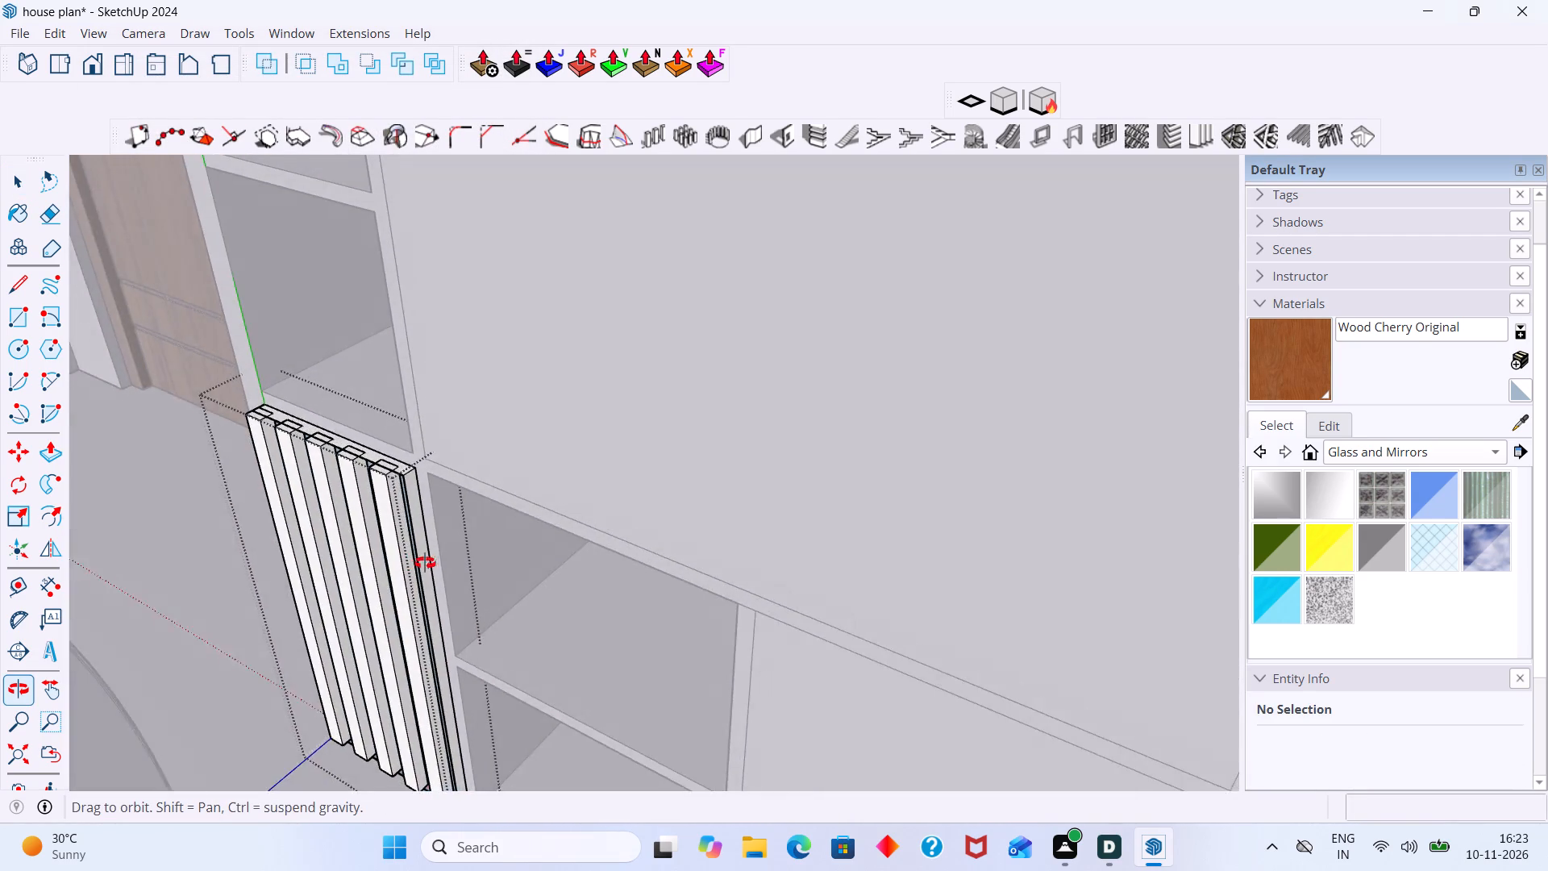
pyautogui.moveTo(425, 563); pyautogui.dragTo(424, 553, button='middle')
pyautogui.scroll(14, 402, 512)
pyautogui.moveTo(423, 482); pyautogui.dragTo(464, 543, button='middle')
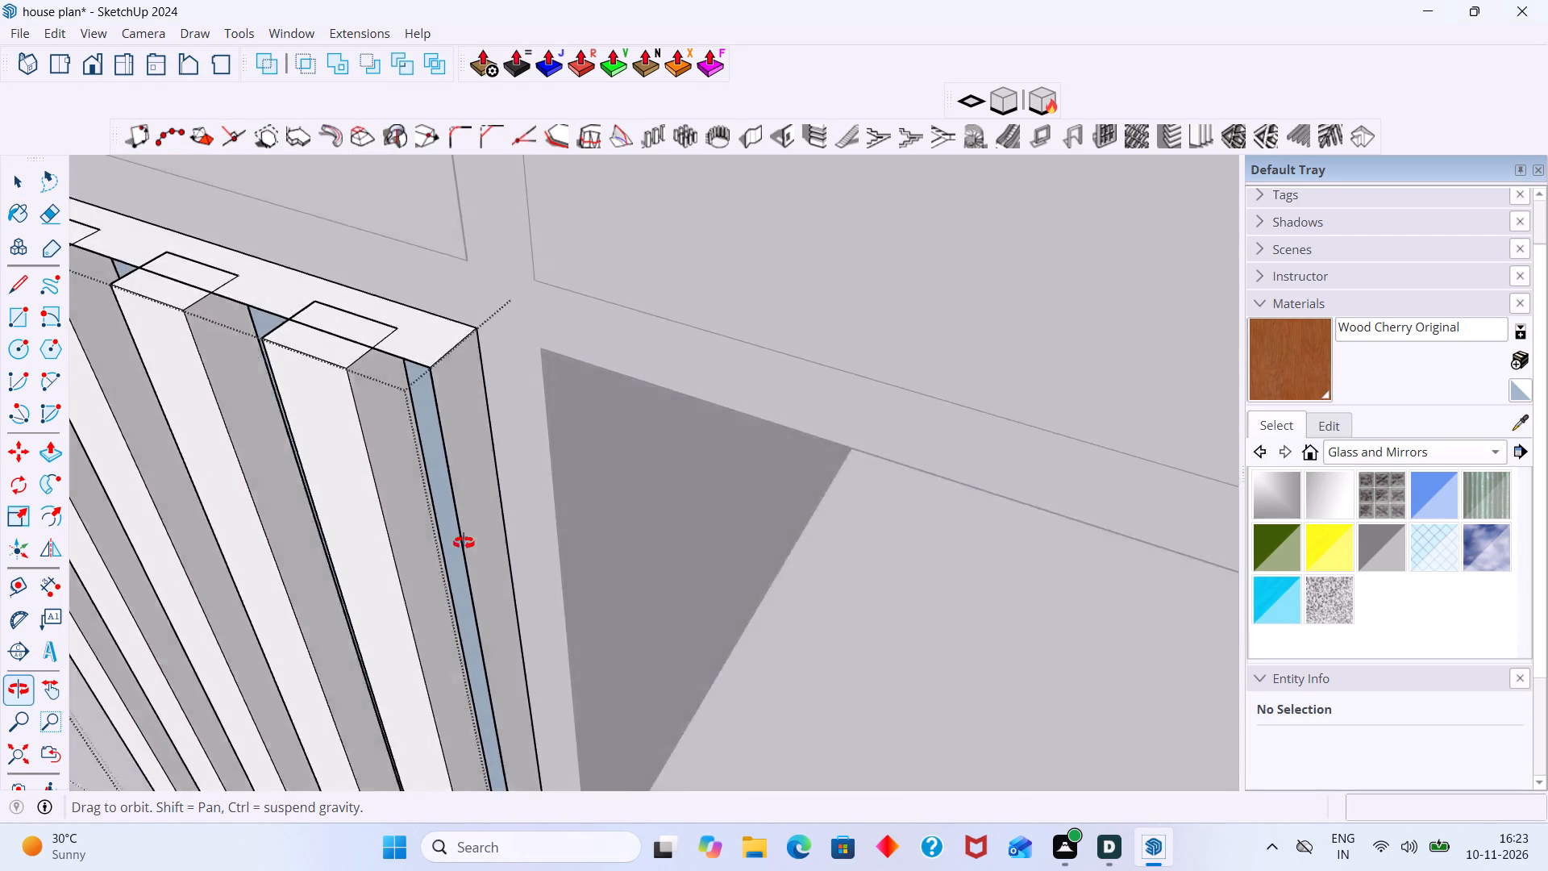
pyautogui.moveTo(464, 543); pyautogui.dragTo(837, 384, button='middle')
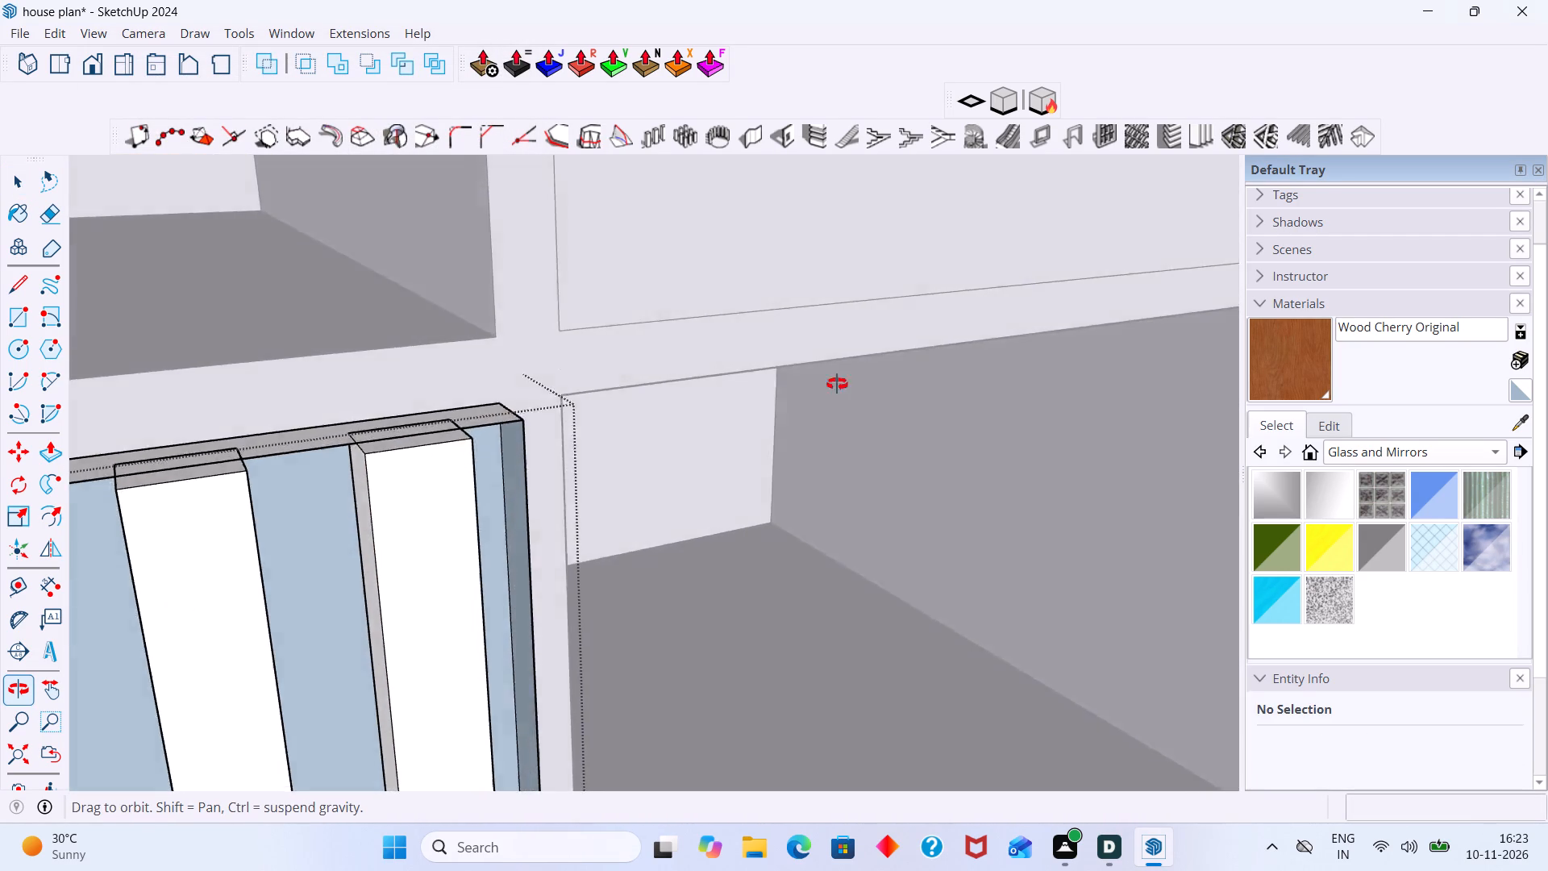
pyautogui.moveTo(837, 384); pyautogui.dragTo(335, 479, button='middle')
pyautogui.scroll(1, 335, 479)
pyautogui.scroll(-20, 358, 455)
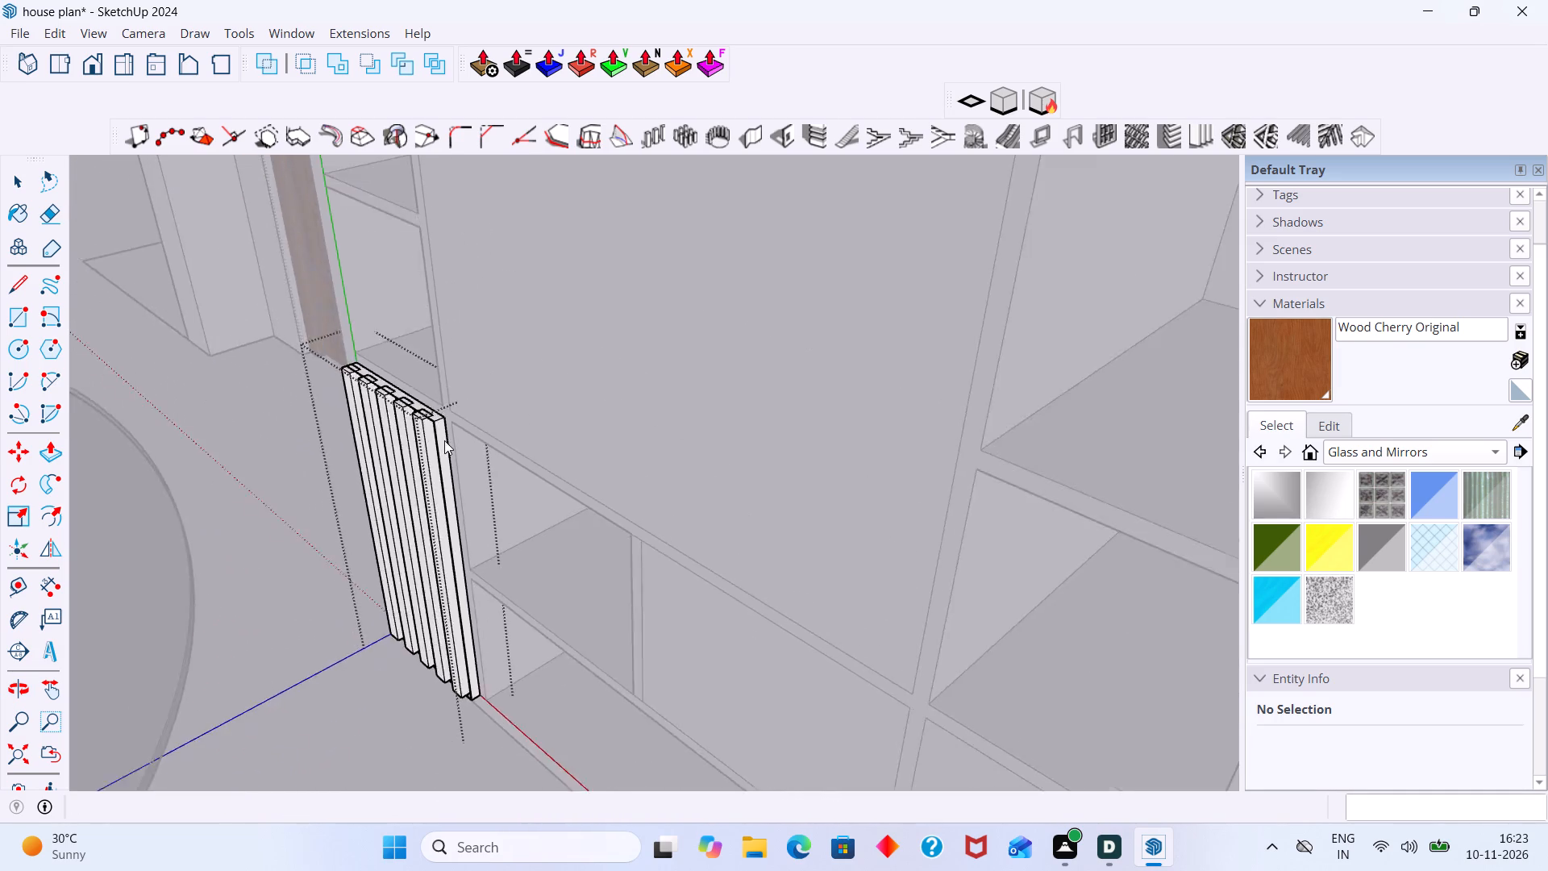
pyautogui.scroll(-8, 444, 440)
pyautogui.click(399, 688)
pyautogui.scroll(-12, 554, 462)
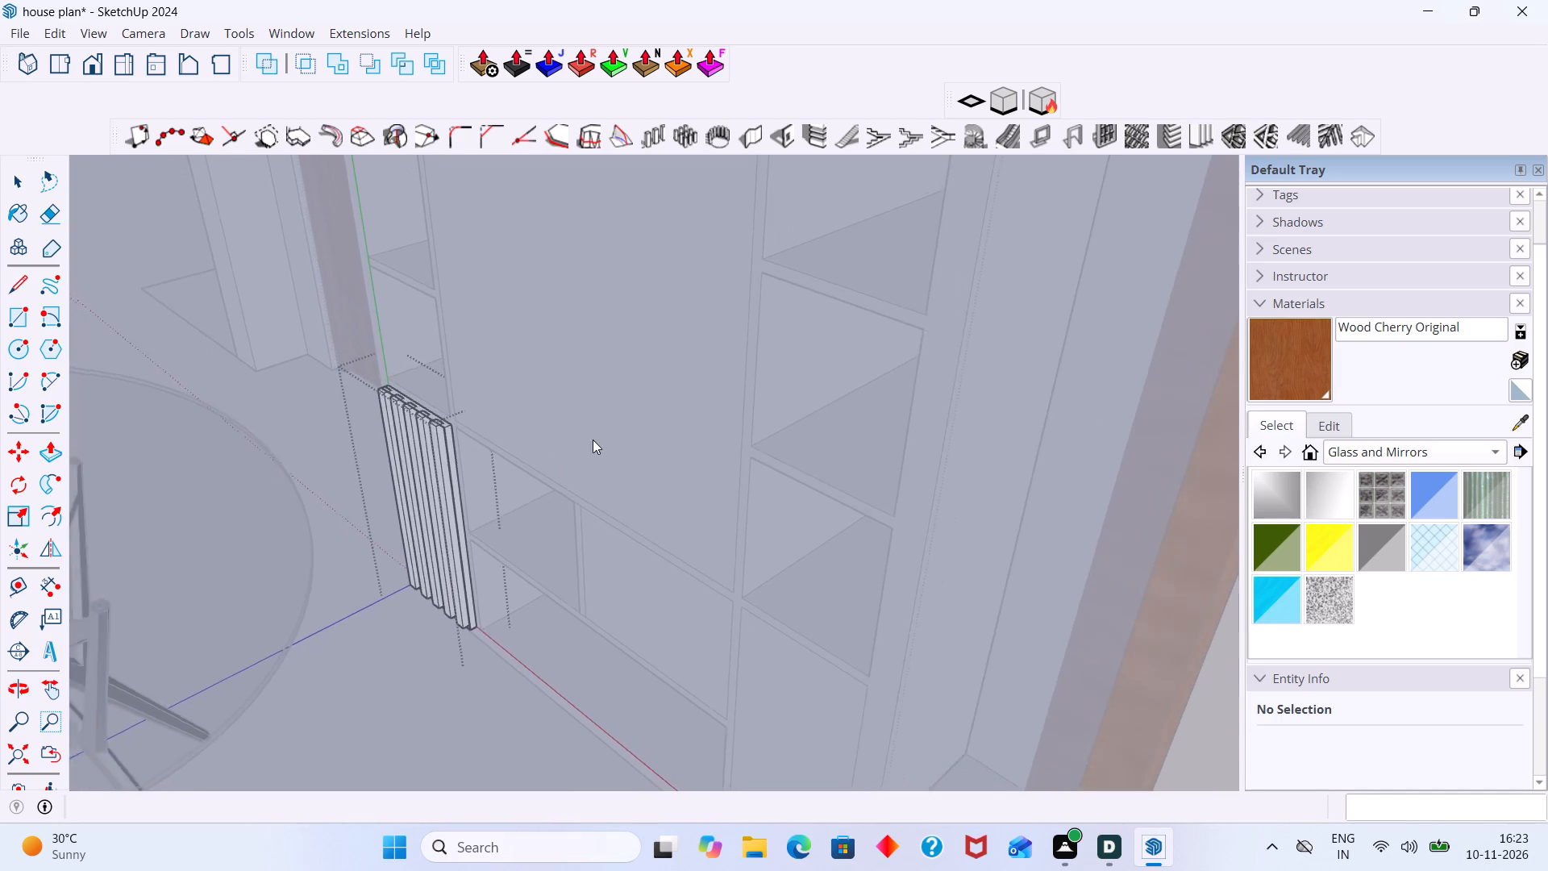
pyautogui.scroll(-20, 593, 440)
pyautogui.scroll(-17, 593, 440)
pyautogui.click(939, 563)
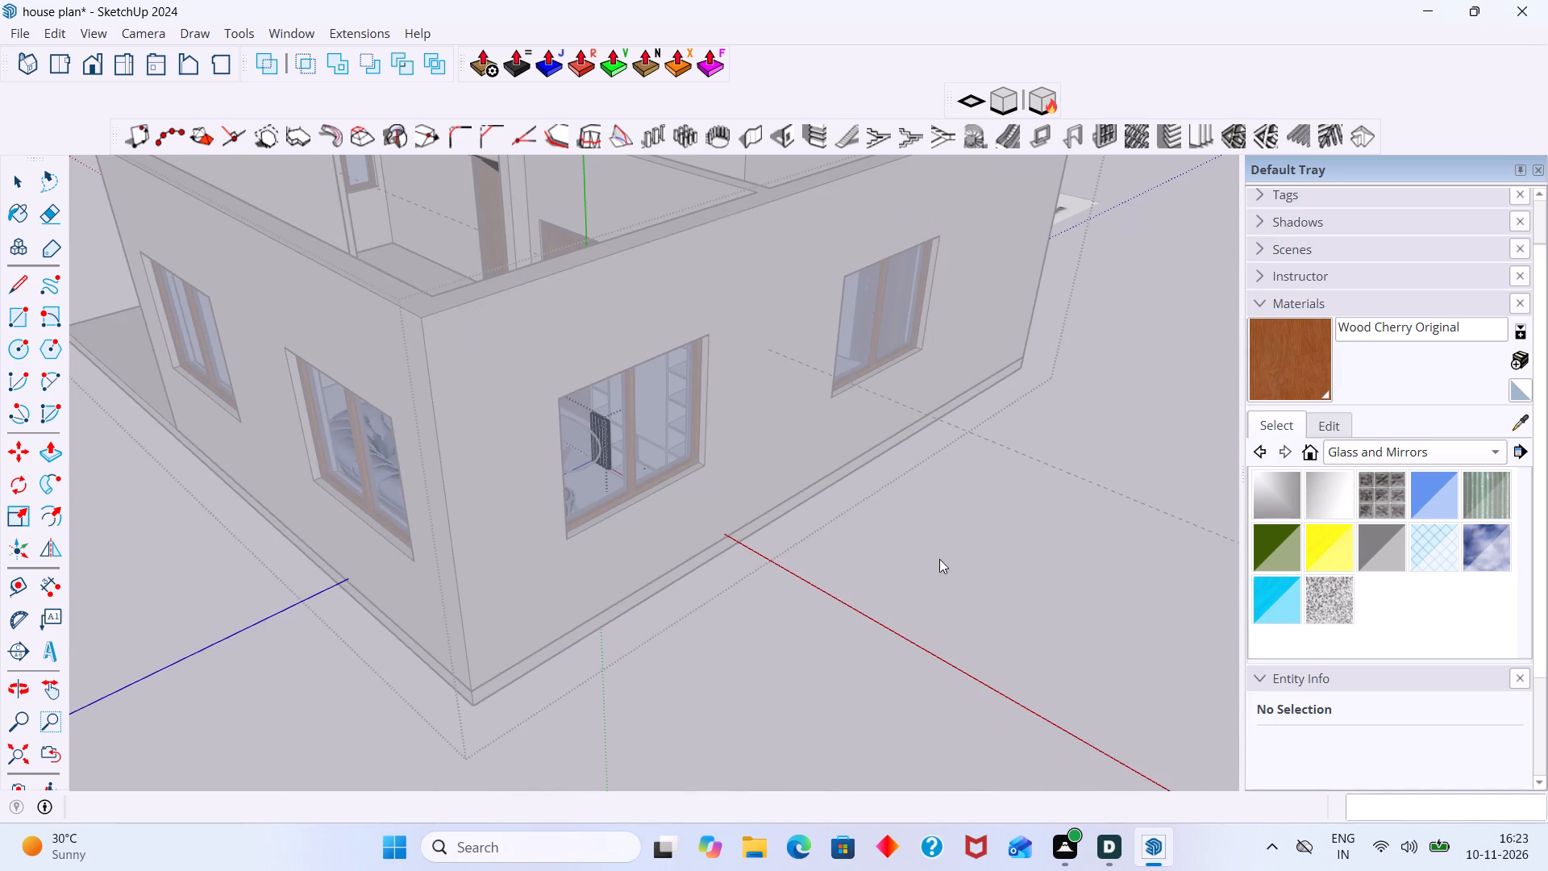
pyautogui.moveTo(779, 434); pyautogui.dragTo(797, 477, button='middle')
pyautogui.press('Escape')
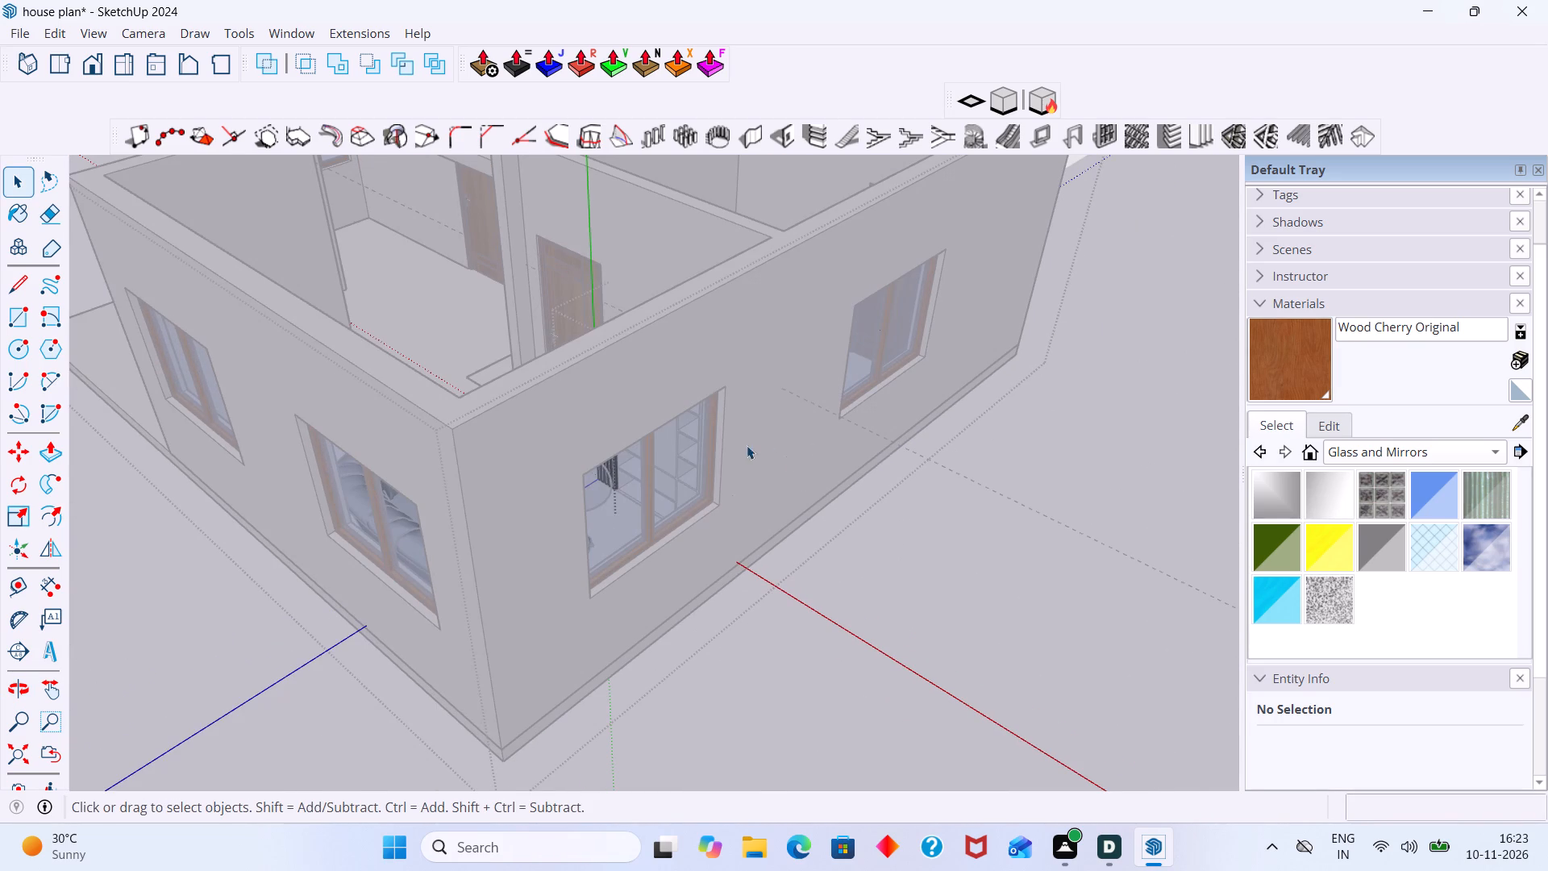
pyautogui.scroll(-3, 650, 455)
pyautogui.press('Escape')
pyautogui.moveTo(610, 402); pyautogui.dragTo(779, 471, button='middle')
pyautogui.scroll(2, 715, 459)
pyautogui.click(983, 365)
pyautogui.scroll(20, 670, 452)
pyautogui.scroll(1, 670, 452)
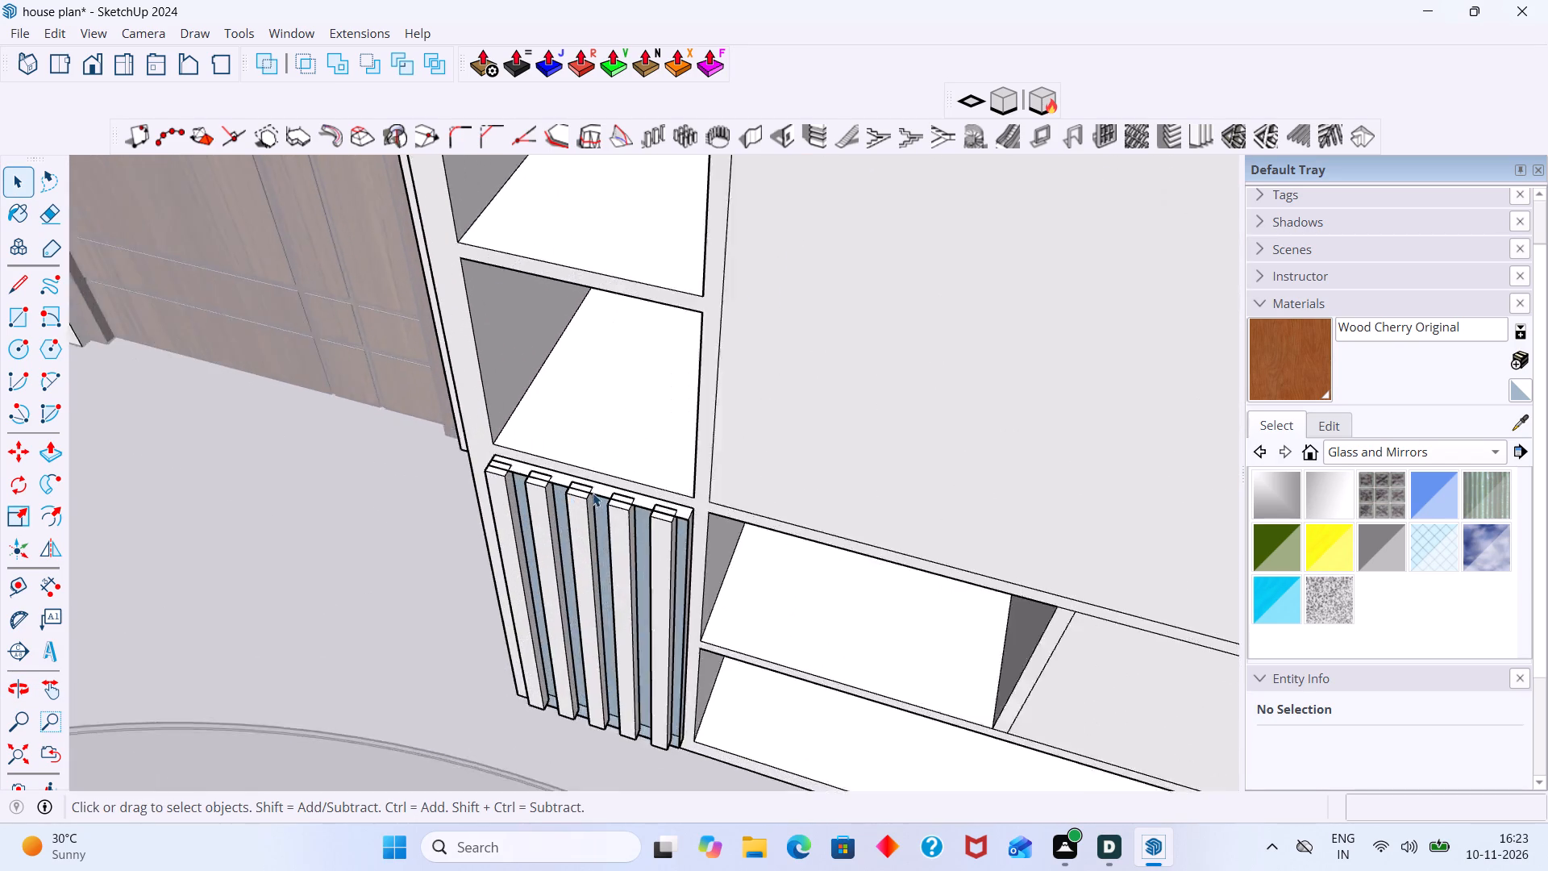
# Examine the top ends of the louvres and how they meet the wardrobe's bottom left panel.
pyautogui.scroll(6, 593, 493)
pyautogui.moveTo(614, 519); pyautogui.dragTo(645, 536, button='middle')
pyautogui.scroll(6, 597, 520)
pyautogui.moveTo(679, 535); pyautogui.dragTo(806, 373, button='middle')
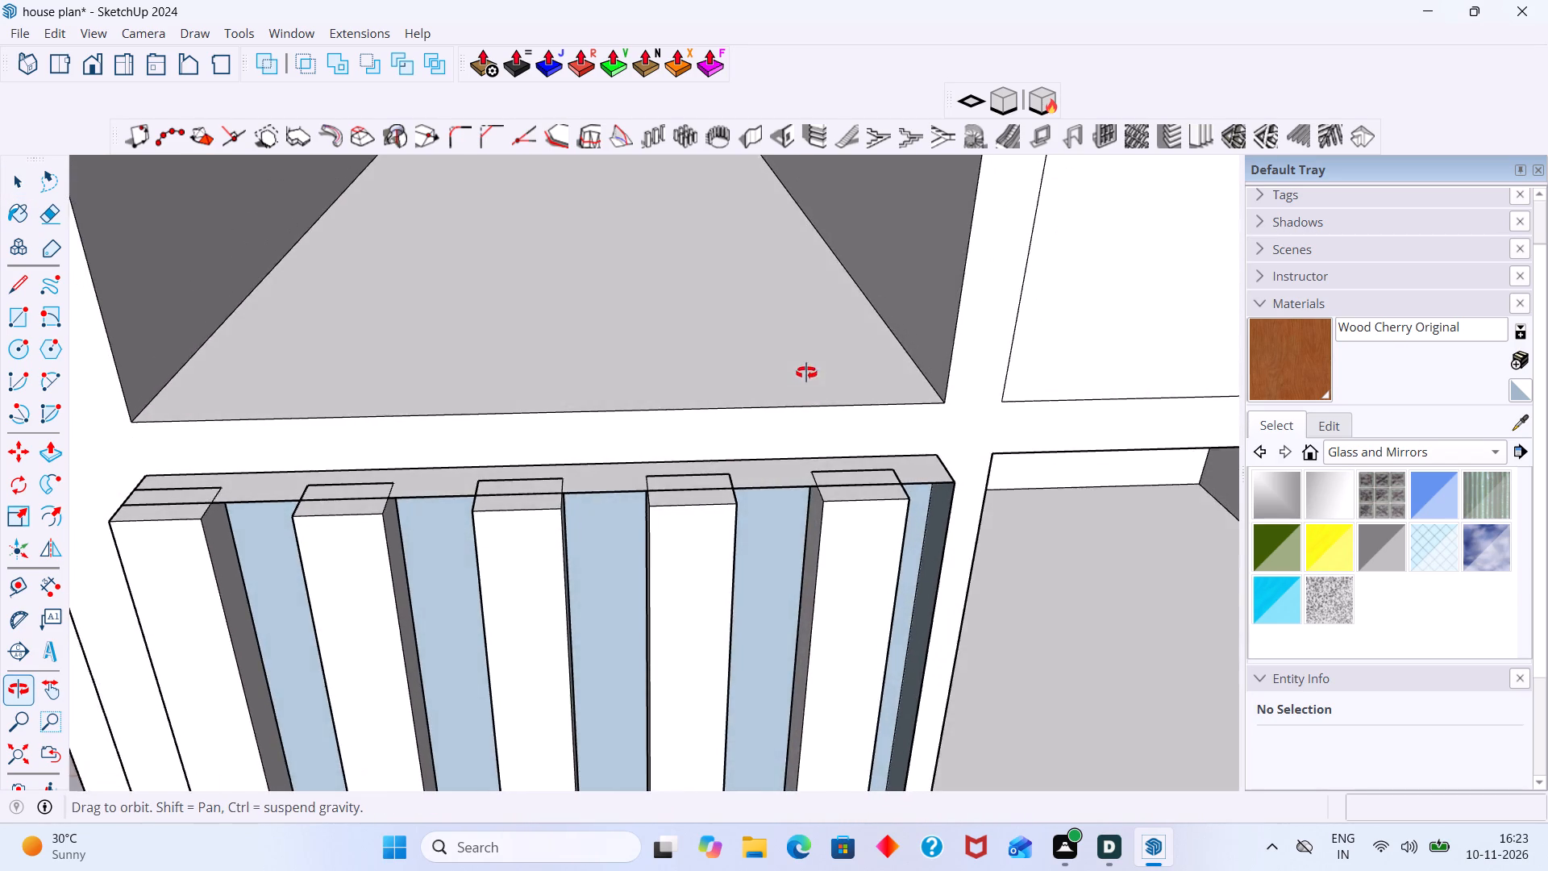
pyautogui.moveTo(806, 373); pyautogui.dragTo(768, 381, button='middle')
pyautogui.scroll(1, 286, 542)
pyautogui.scroll(-3, 285, 542)
pyautogui.moveTo(266, 553); pyautogui.dragTo(751, 508, button='middle')
pyautogui.scroll(5, 352, 688)
# Undo the bottom left panel's louvres and its outward extrusion, back to the flat face inside its group.
pyautogui.click(382, 732)
pyautogui.doubleClick(383, 732)
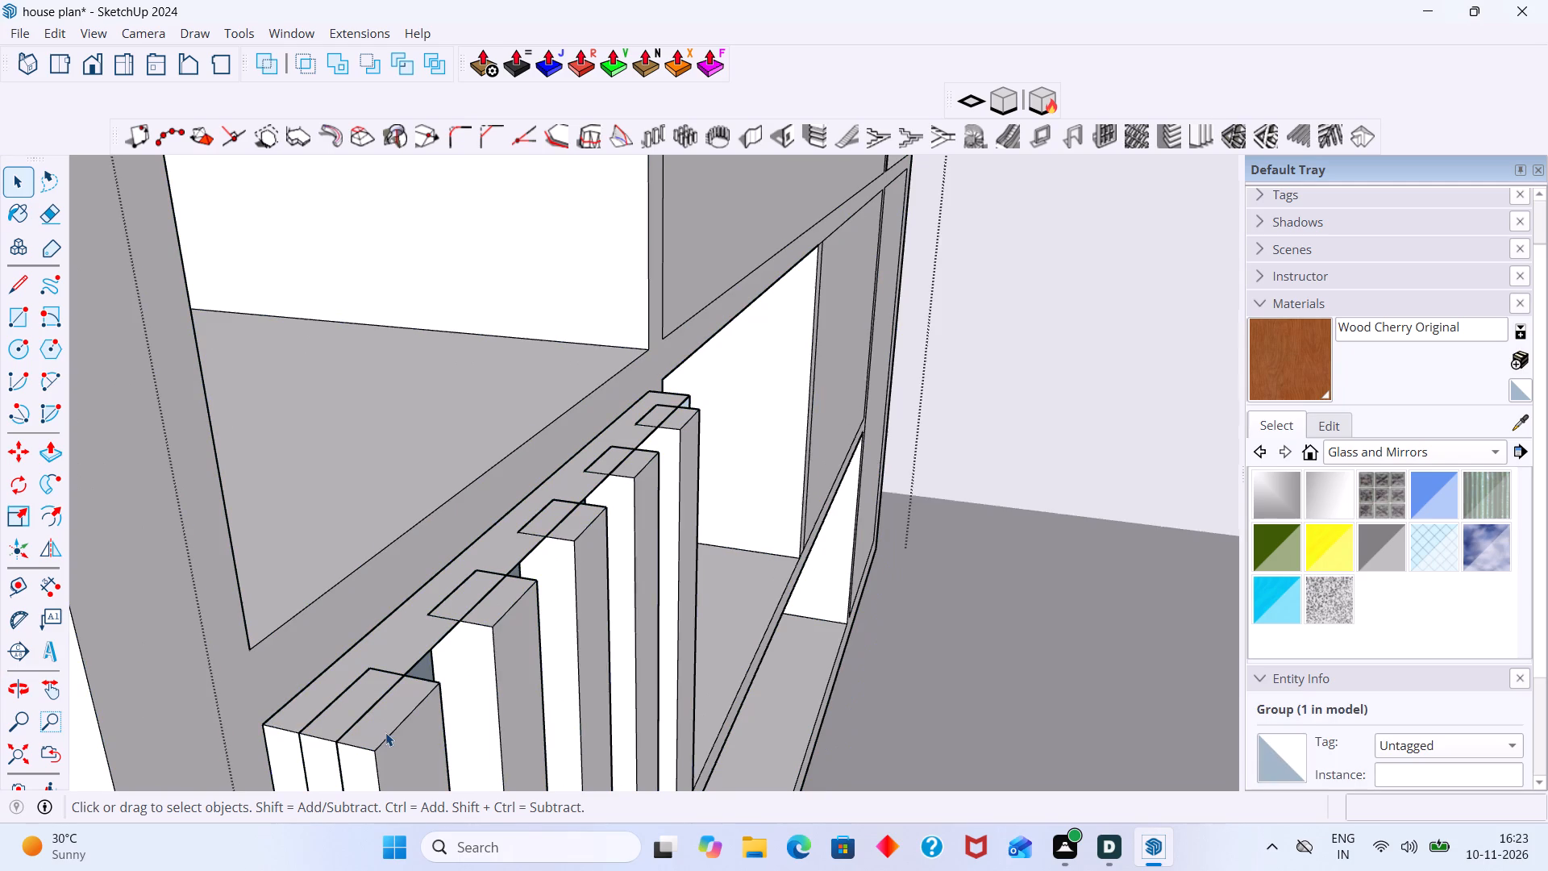
pyautogui.click(389, 734)
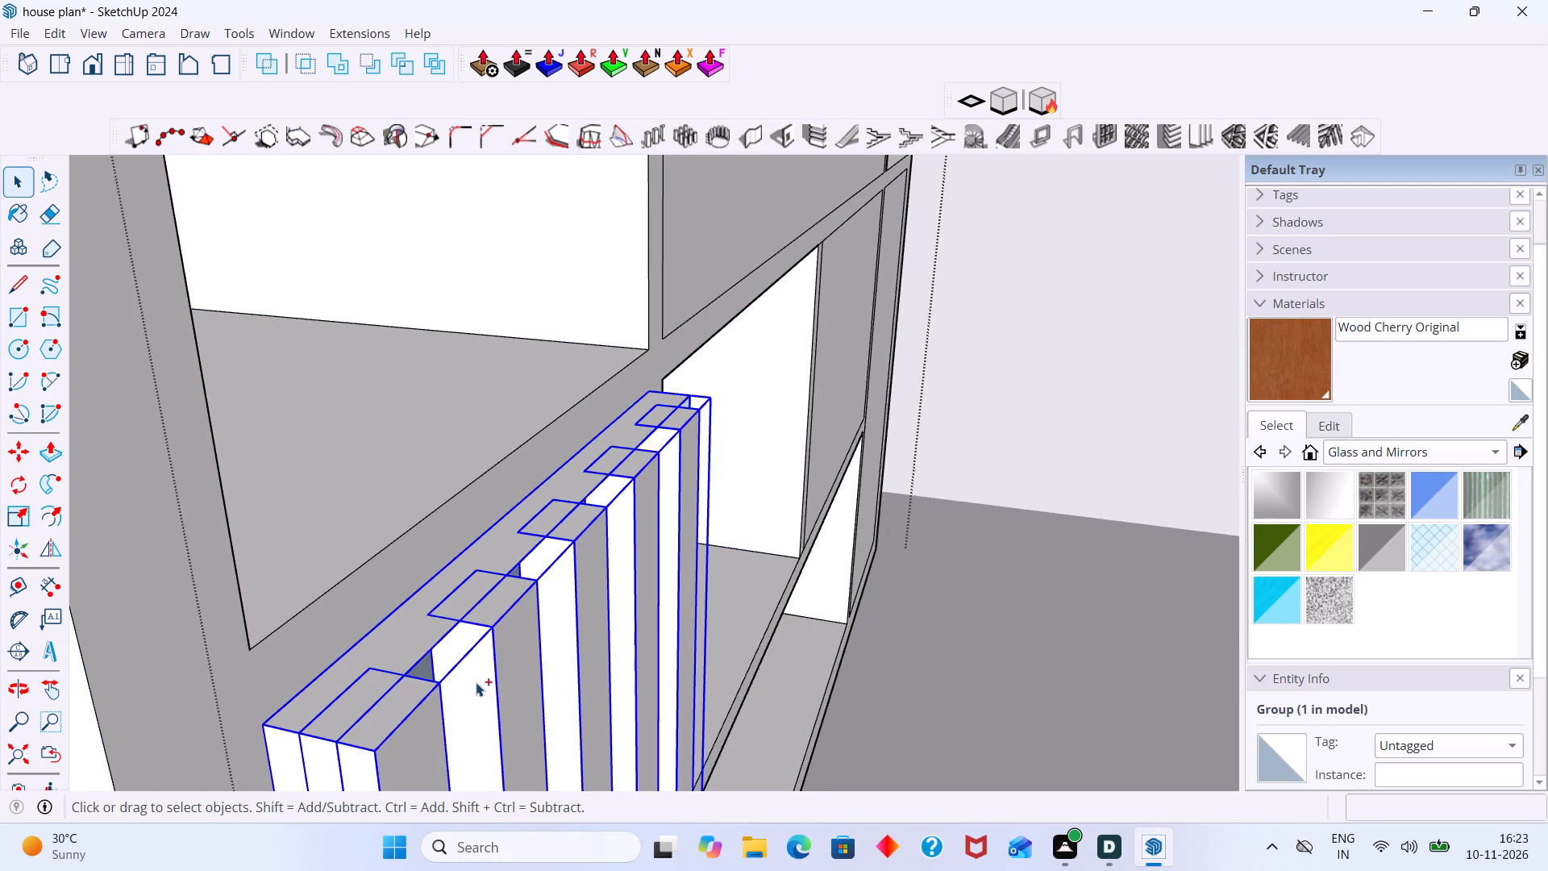
pyautogui.hotkey('ctrl', 'z')
pyautogui.hotkey('ctrl', 'z')
pyautogui.hotkey('ctrl', 'z')
pyautogui.hotkey('ctrl', 'z')
pyautogui.hotkey('ctrl', 'z')
pyautogui.scroll(-3, 525, 640)
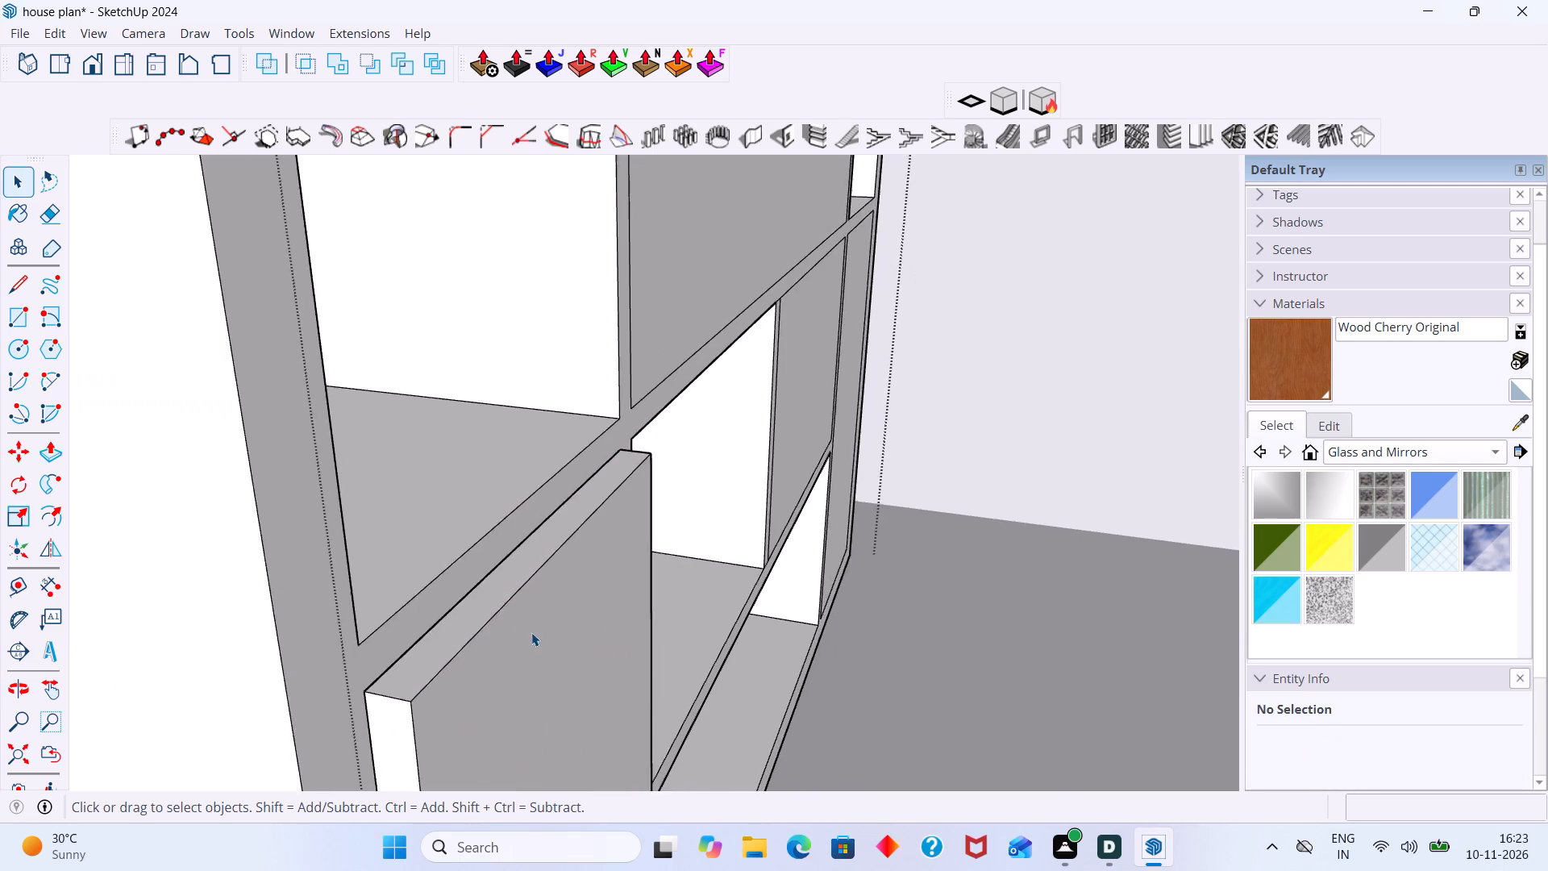
pyautogui.scroll(-3, 531, 632)
pyautogui.moveTo(518, 627); pyautogui.dragTo(281, 633, button='middle')
pyautogui.scroll(-3, 332, 648)
pyautogui.moveTo(340, 649); pyautogui.dragTo(272, 650, button='middle')
pyautogui.moveTo(412, 619); pyautogui.dragTo(367, 674, button='middle')
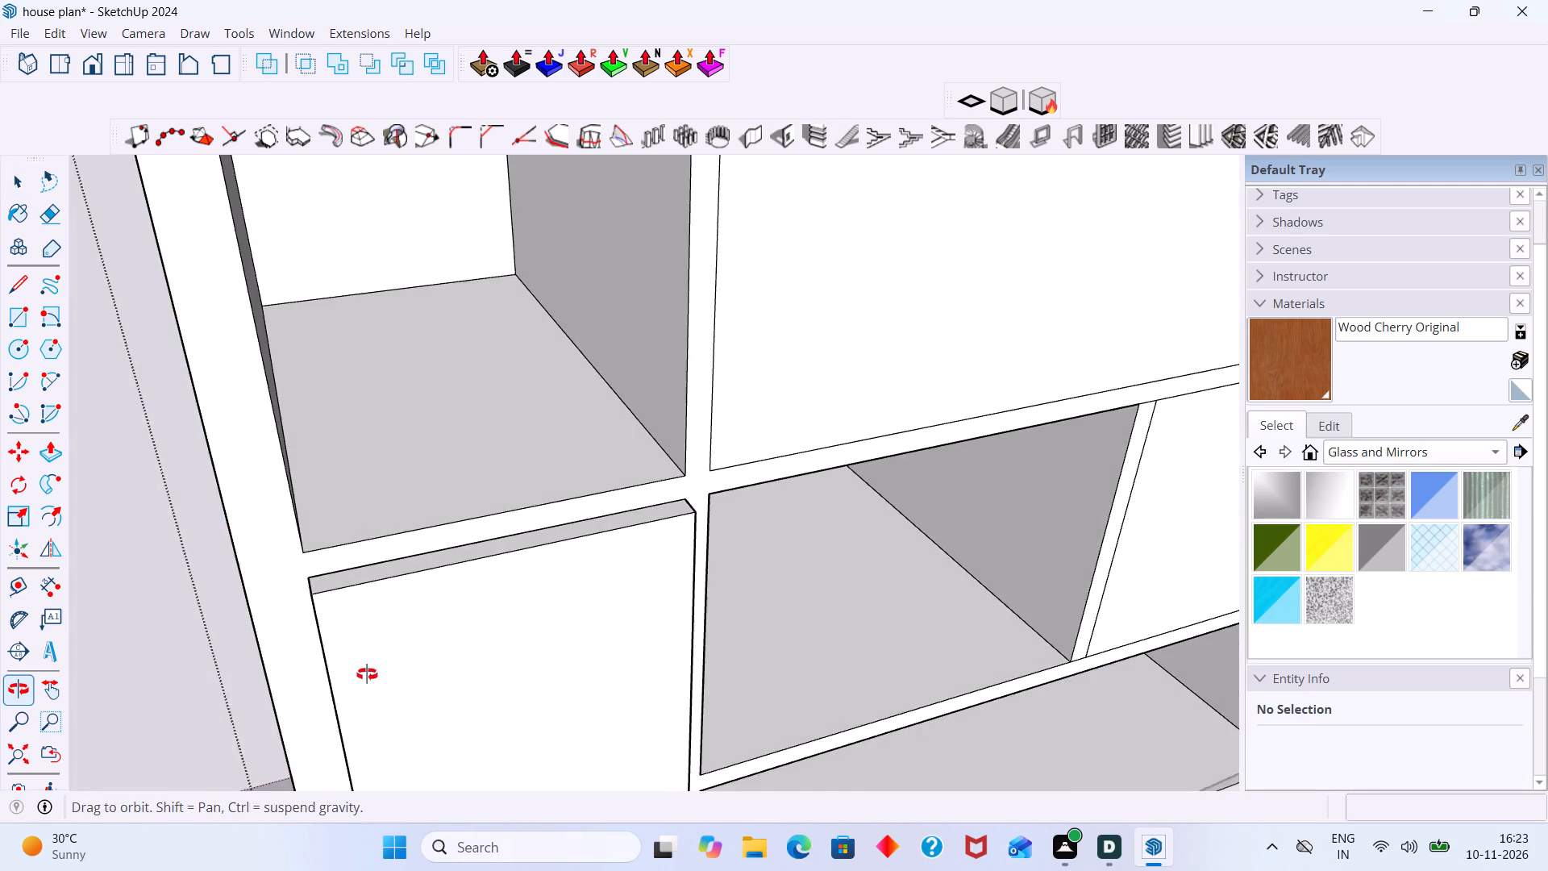
pyautogui.moveTo(367, 674); pyautogui.dragTo(366, 674, button='middle')
pyautogui.scroll(2, 360, 625)
pyautogui.moveTo(359, 615); pyautogui.dragTo(360, 673, button='middle')
pyautogui.hotkey('ctrl', 'z')
pyautogui.hotkey('ctrl', 'z')
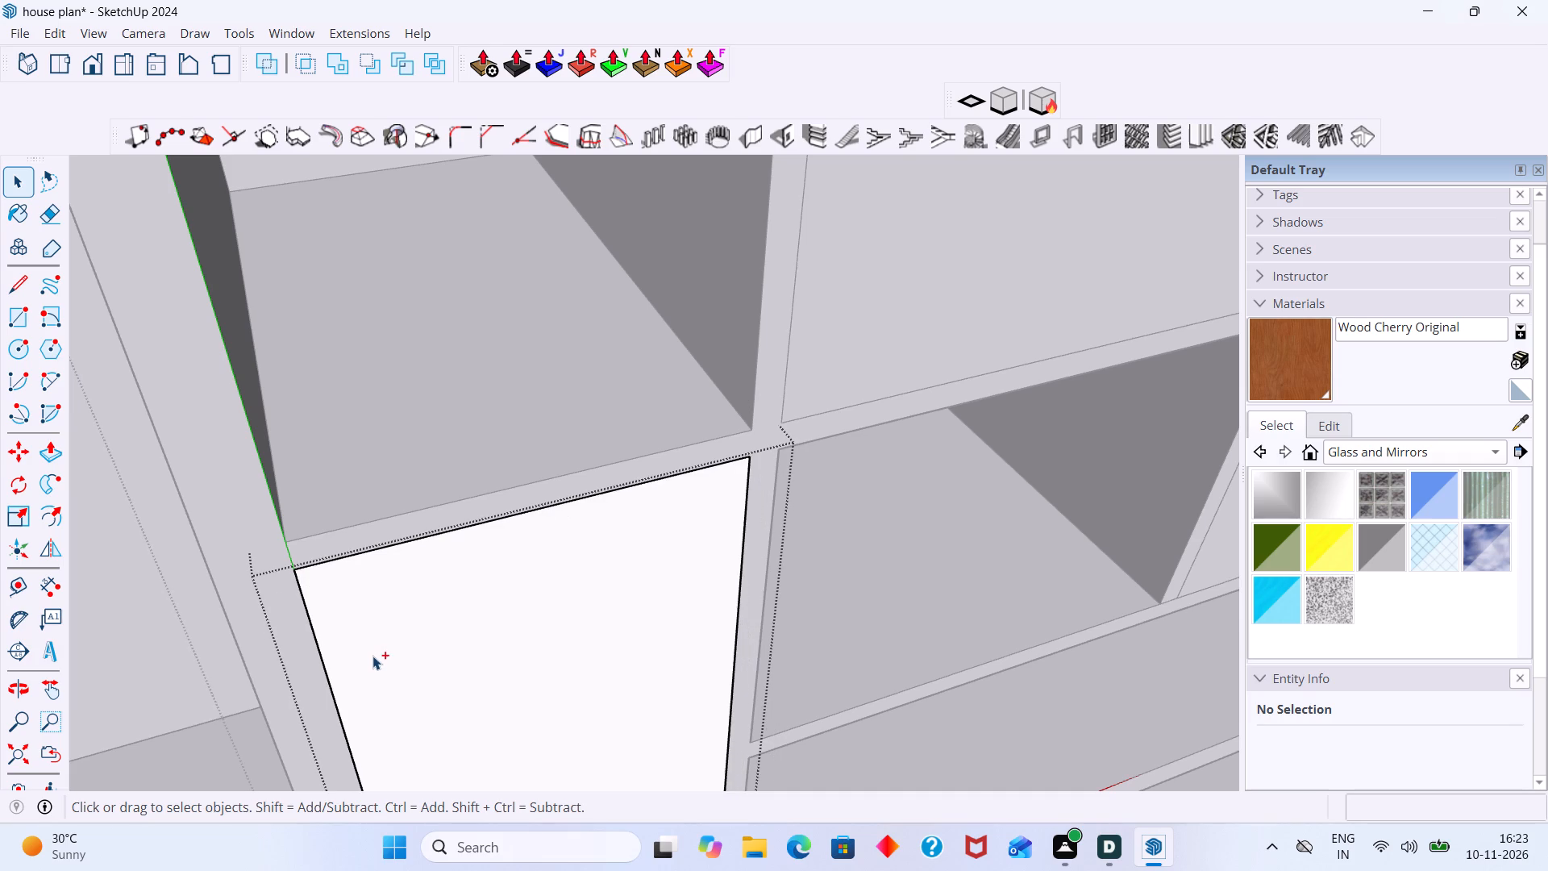
# Create vertical louvres on the panel's flat face with depth 11/16", thickness 1", spacing 2", angle 0.0 and location middle.
pyautogui.click(430, 644)
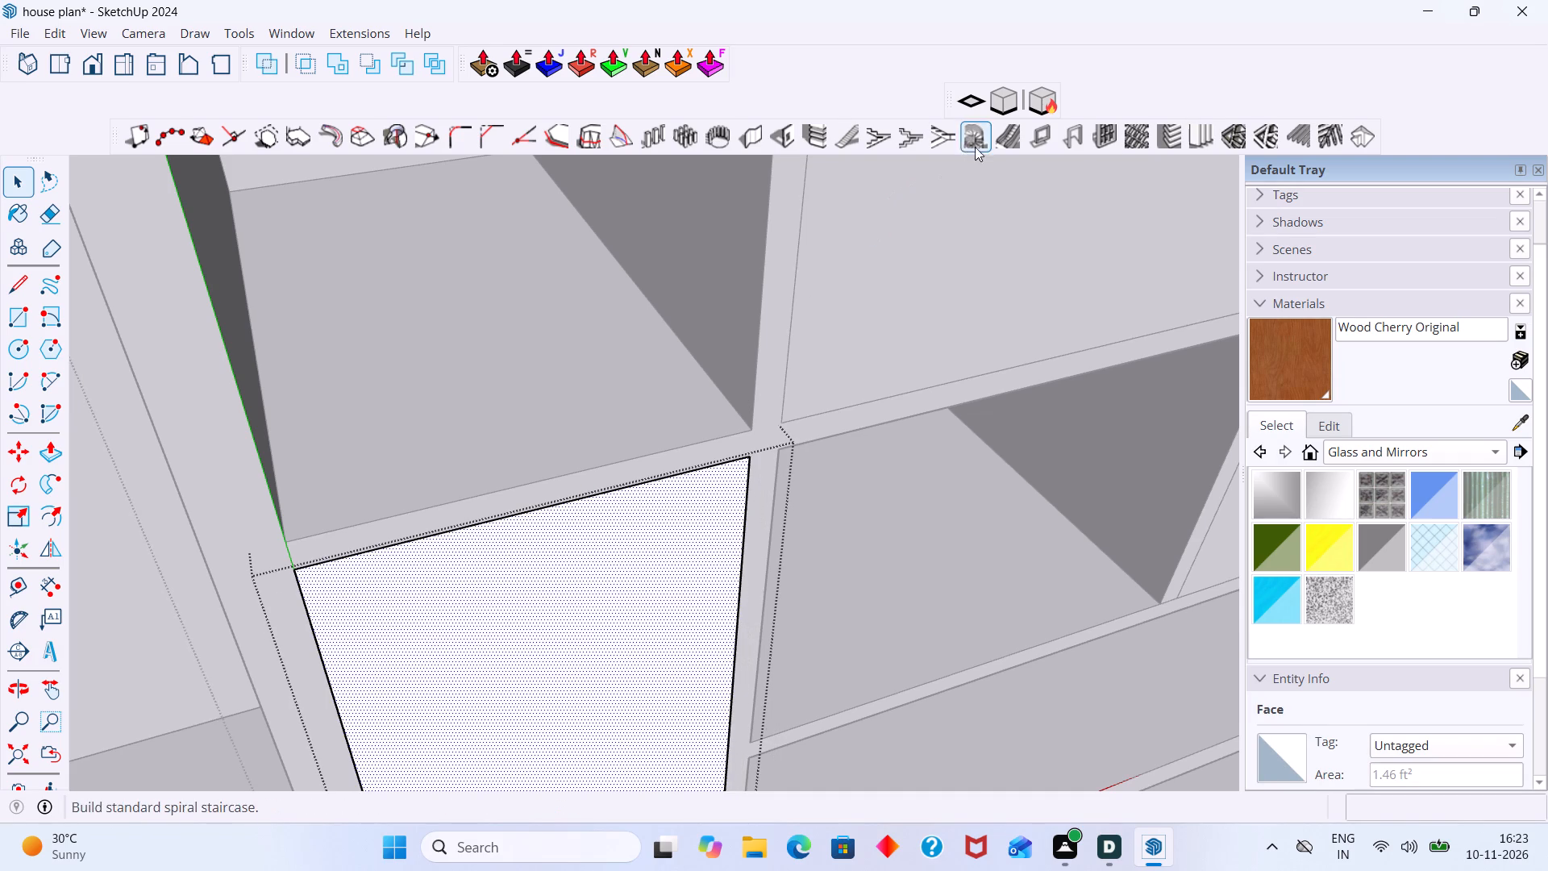
pyautogui.click(1194, 133)
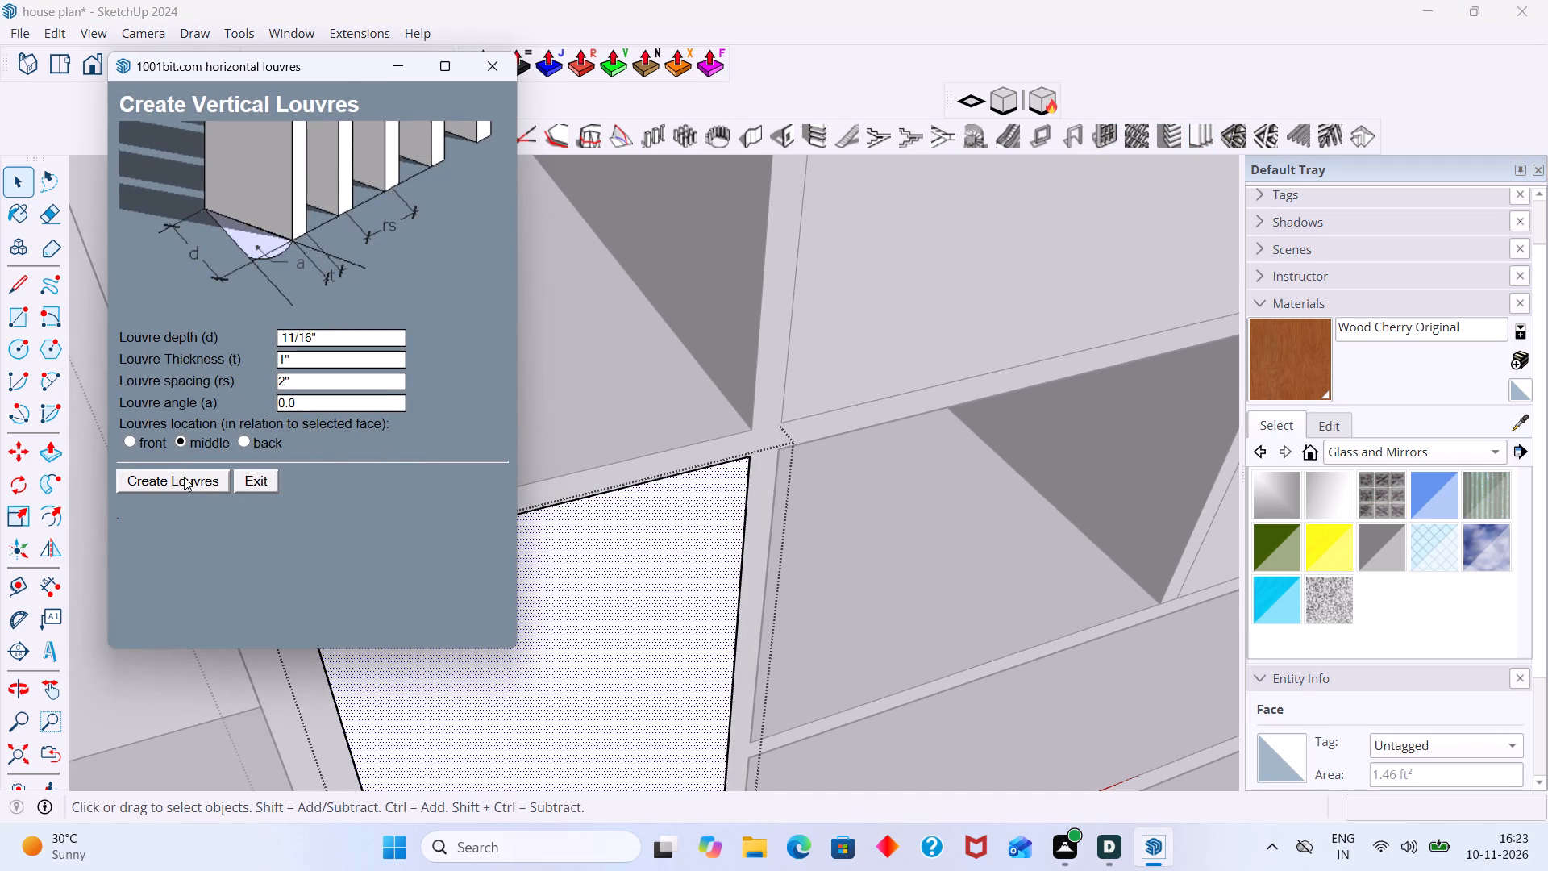
pyautogui.click(184, 483)
# Move the new louvres about 2 9/16" out in front of the wardrobe's bottom left opening and exit the panel's group.
pyautogui.scroll(-2, 377, 576)
pyautogui.moveTo(376, 576); pyautogui.dragTo(482, 550, button='middle')
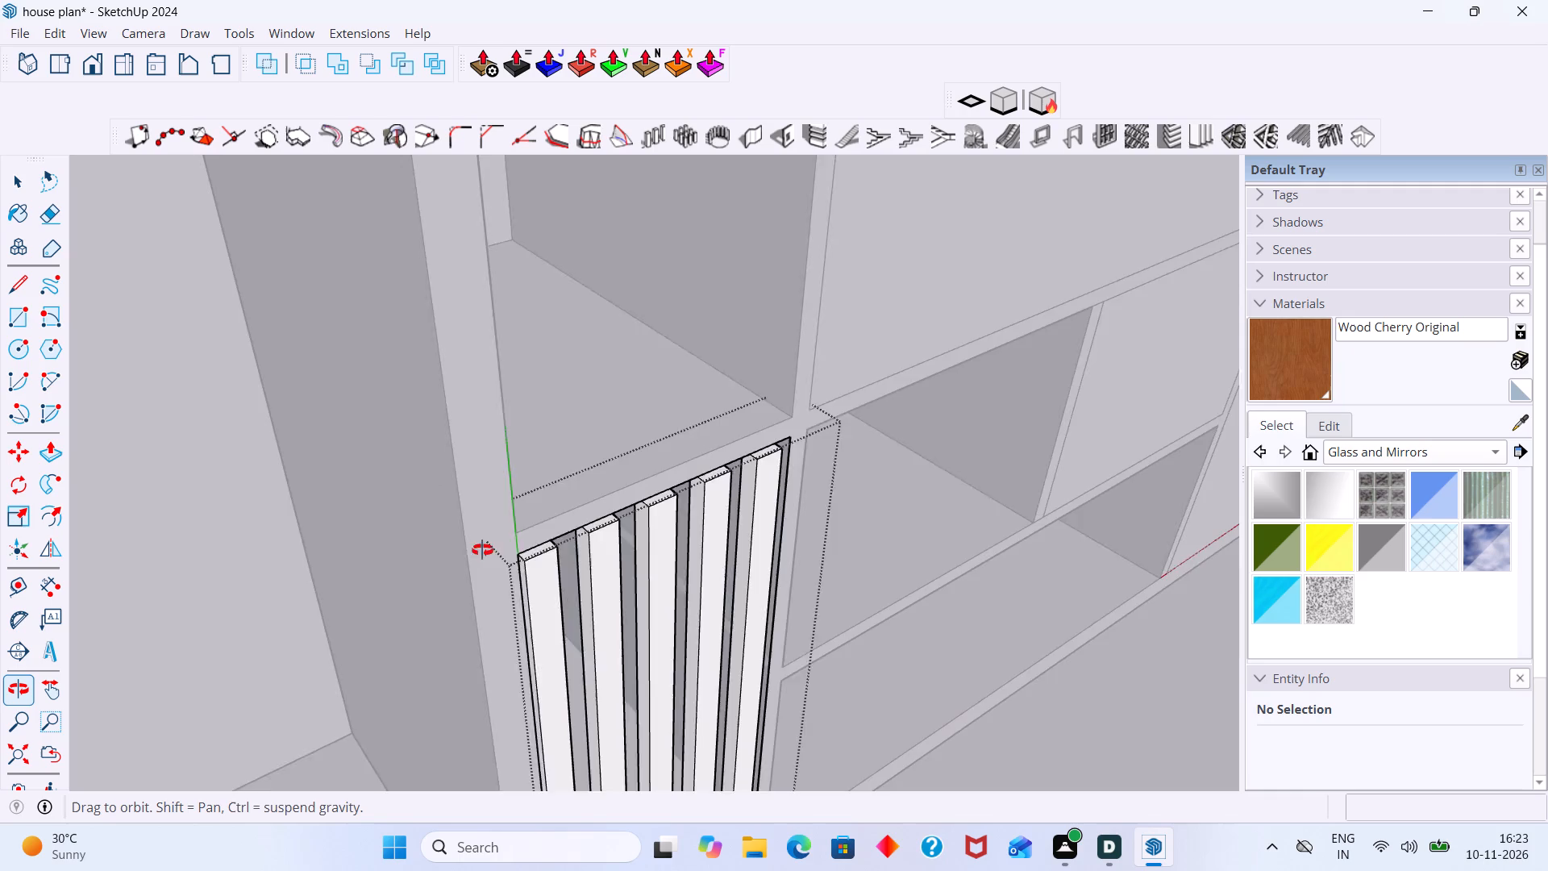
pyautogui.moveTo(482, 550); pyautogui.dragTo(237, 606, button='middle')
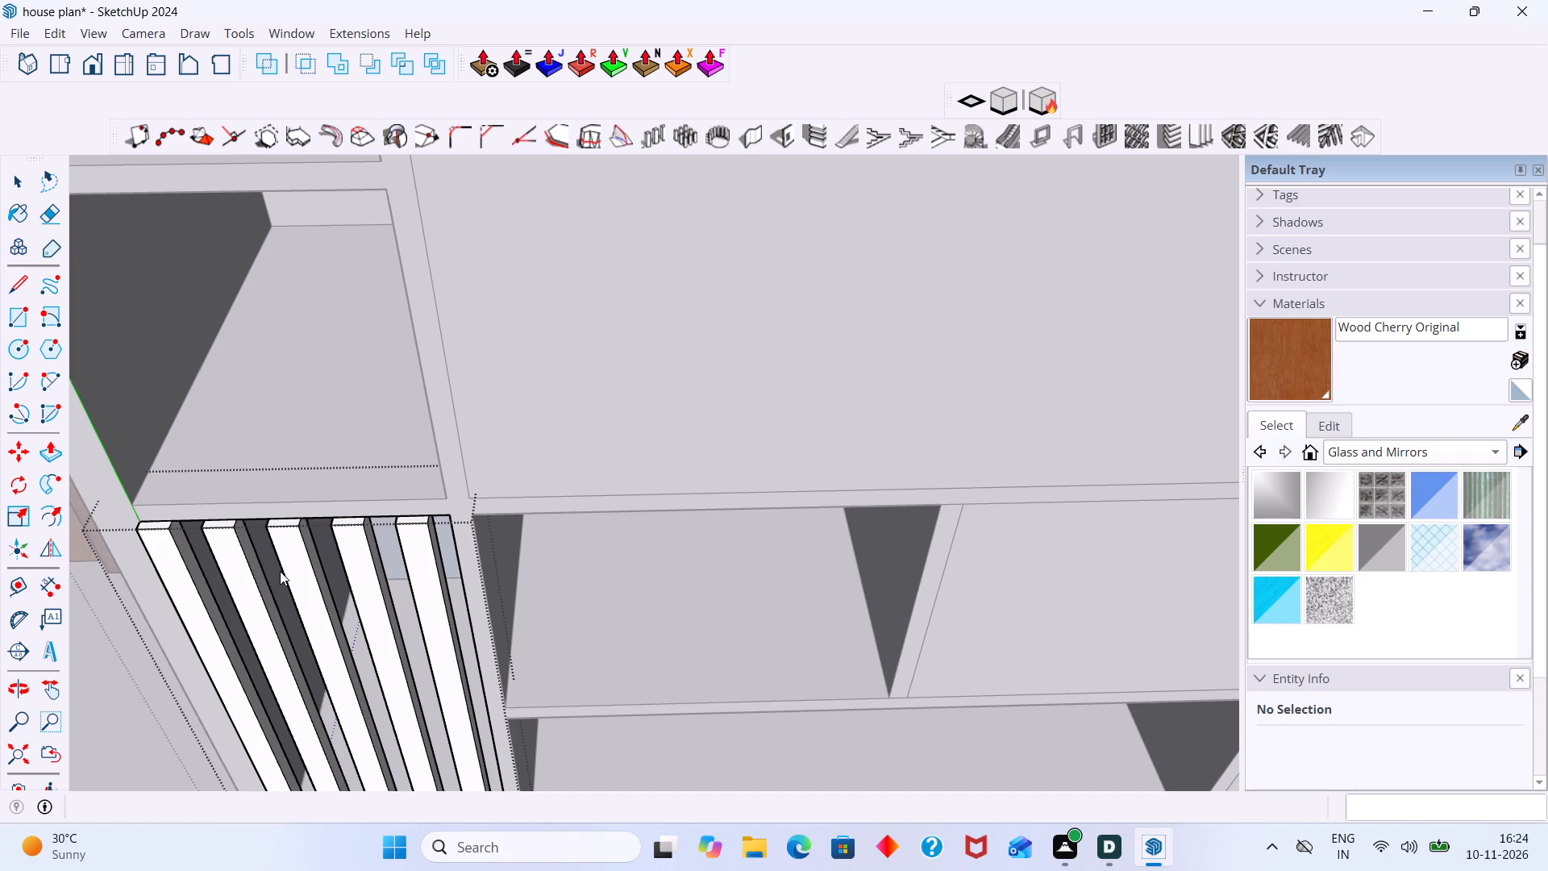
pyautogui.scroll(-3, 295, 577)
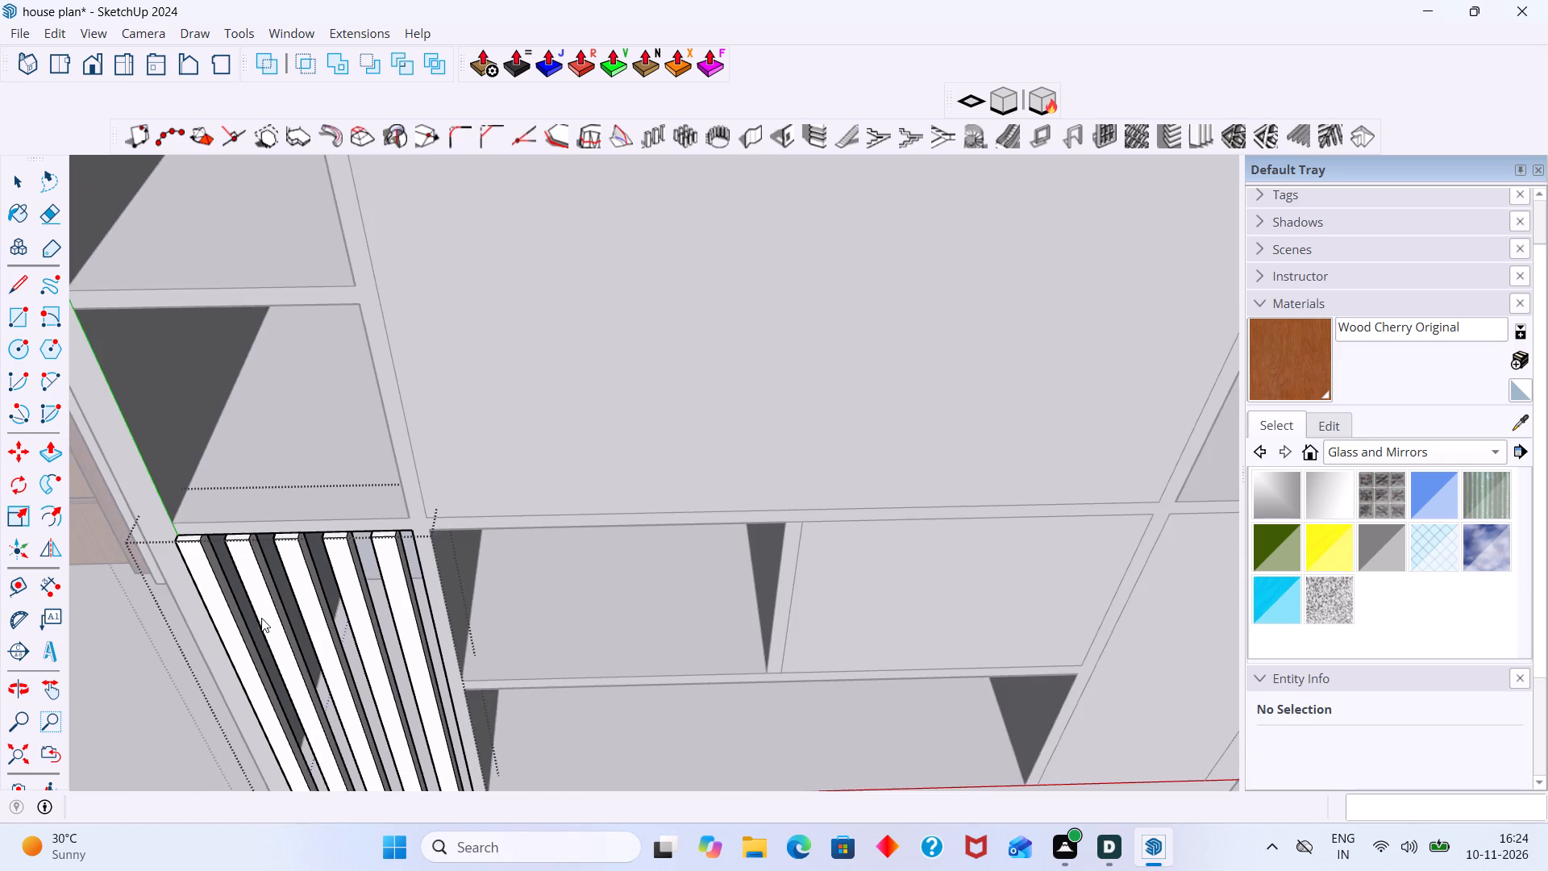
pyautogui.moveTo(260, 619); pyautogui.dragTo(606, 523, button='middle')
pyautogui.scroll(9, 767, 496)
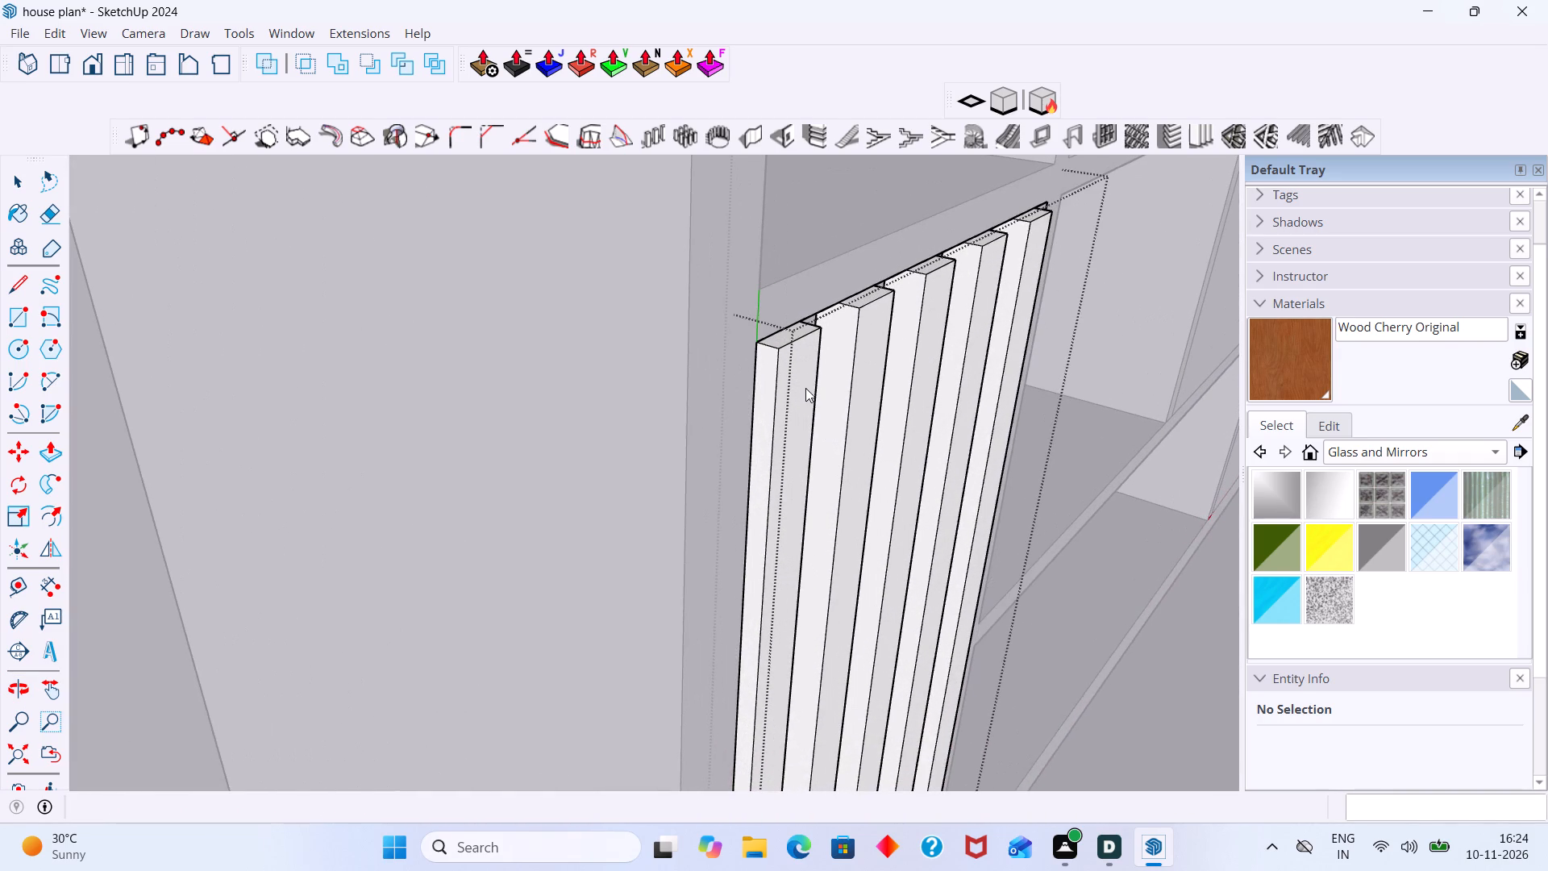
pyautogui.press('m')
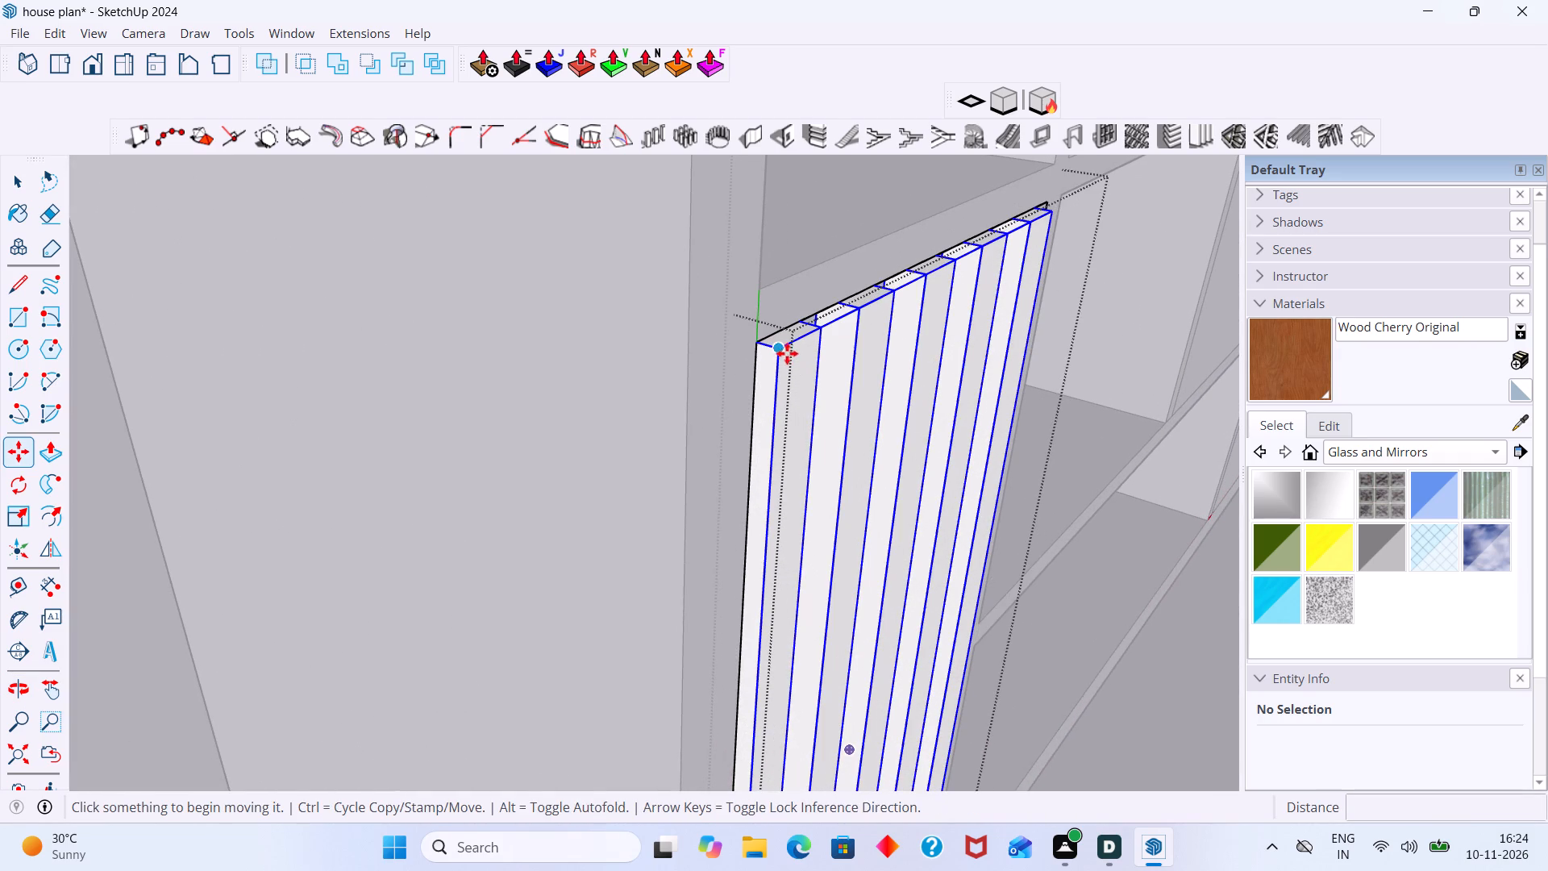
pyautogui.click(763, 344)
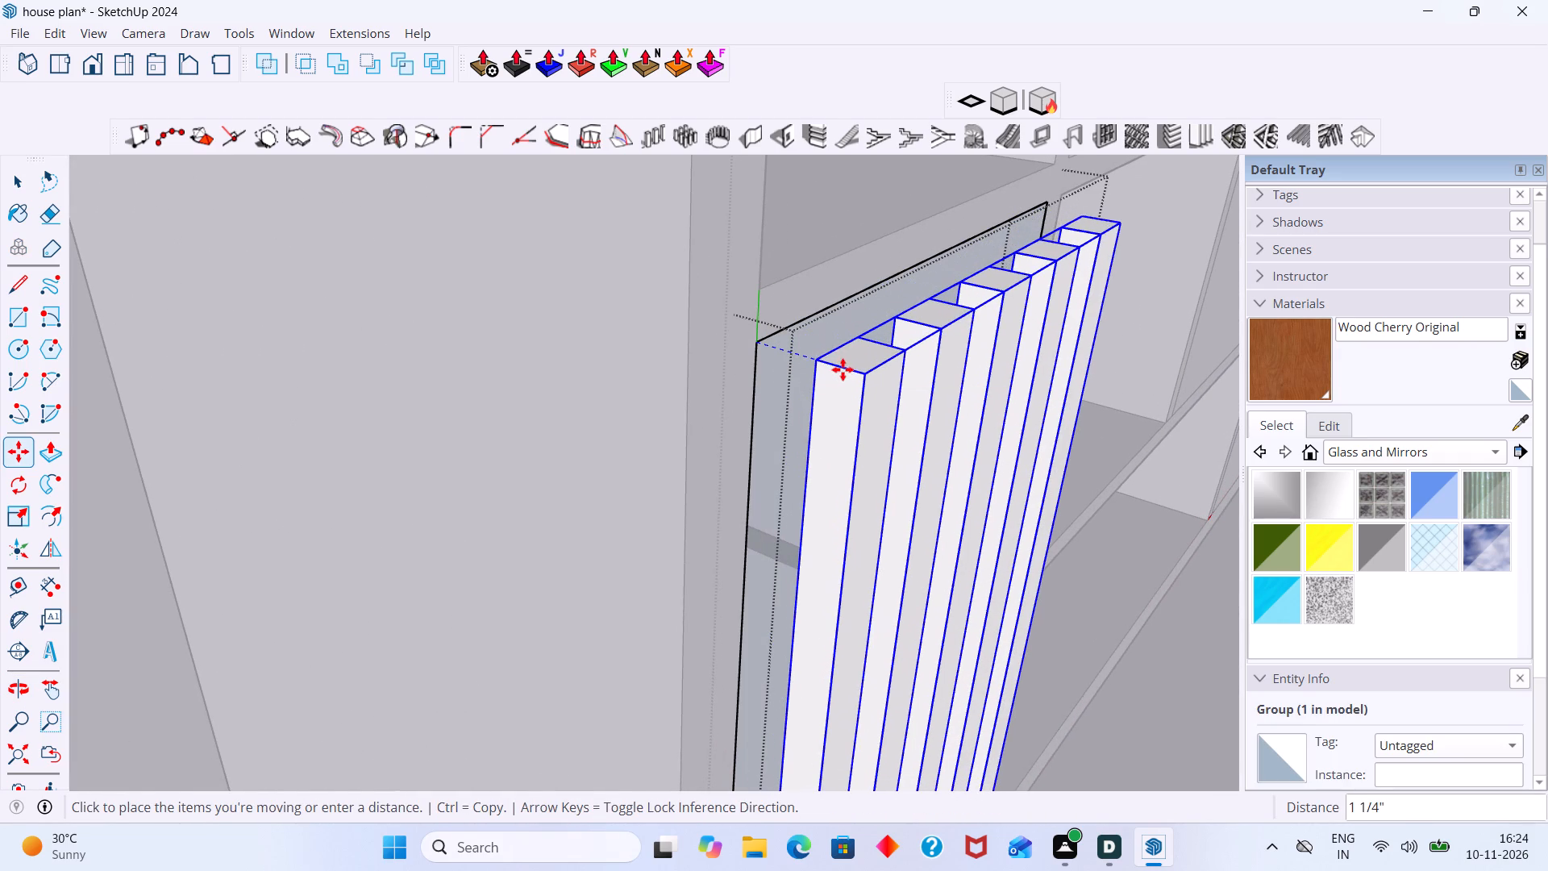
pyautogui.scroll(-8, 843, 369)
pyautogui.moveTo(916, 402); pyautogui.dragTo(738, 399, button='middle')
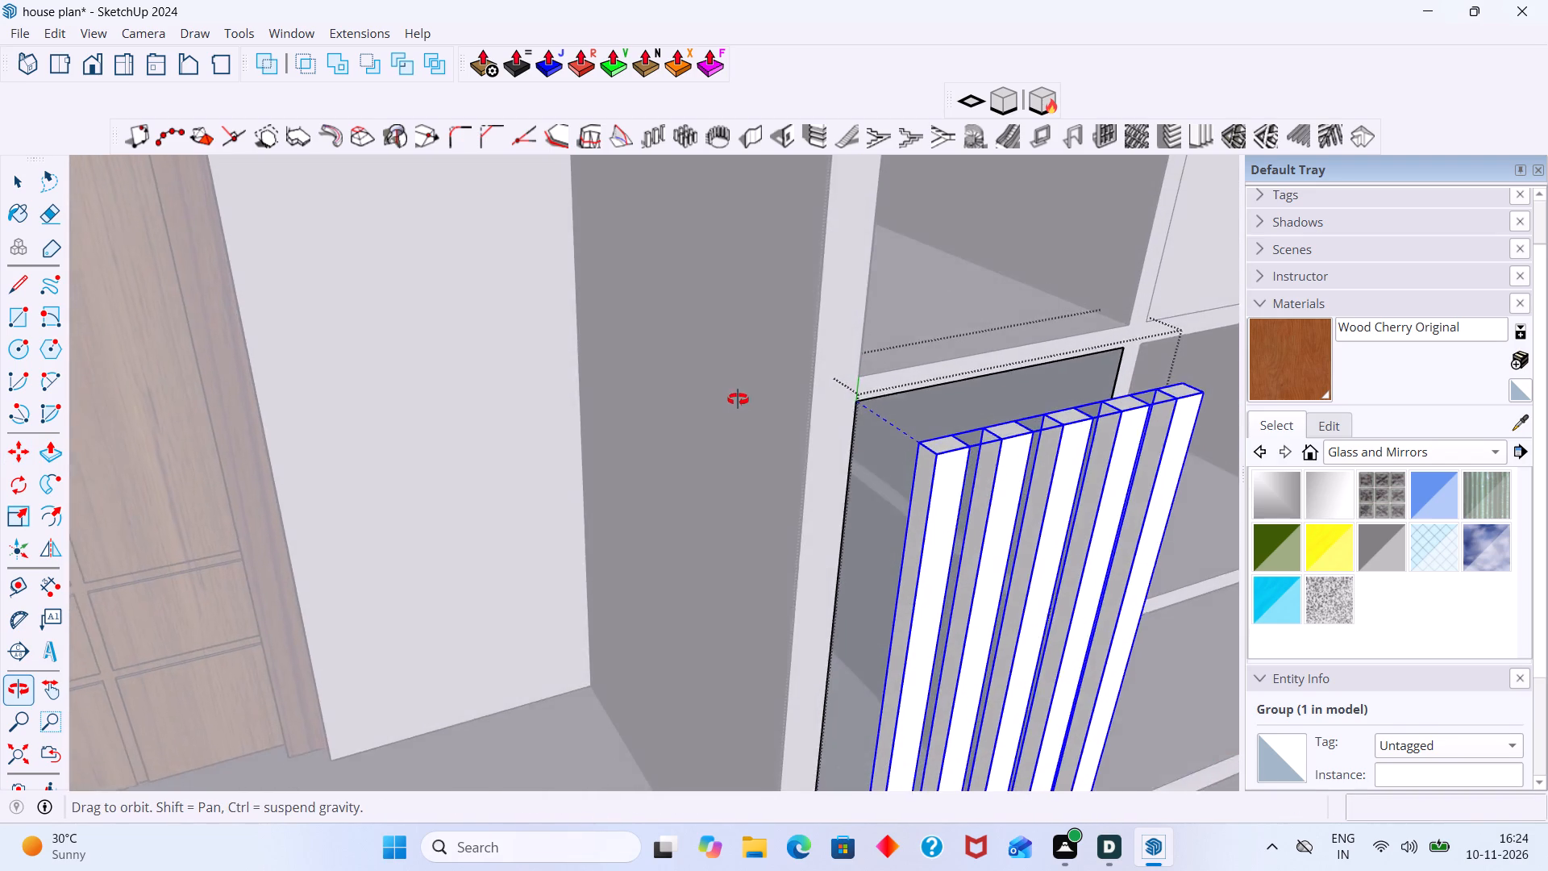
pyautogui.moveTo(738, 399); pyautogui.dragTo(772, 416, button='middle')
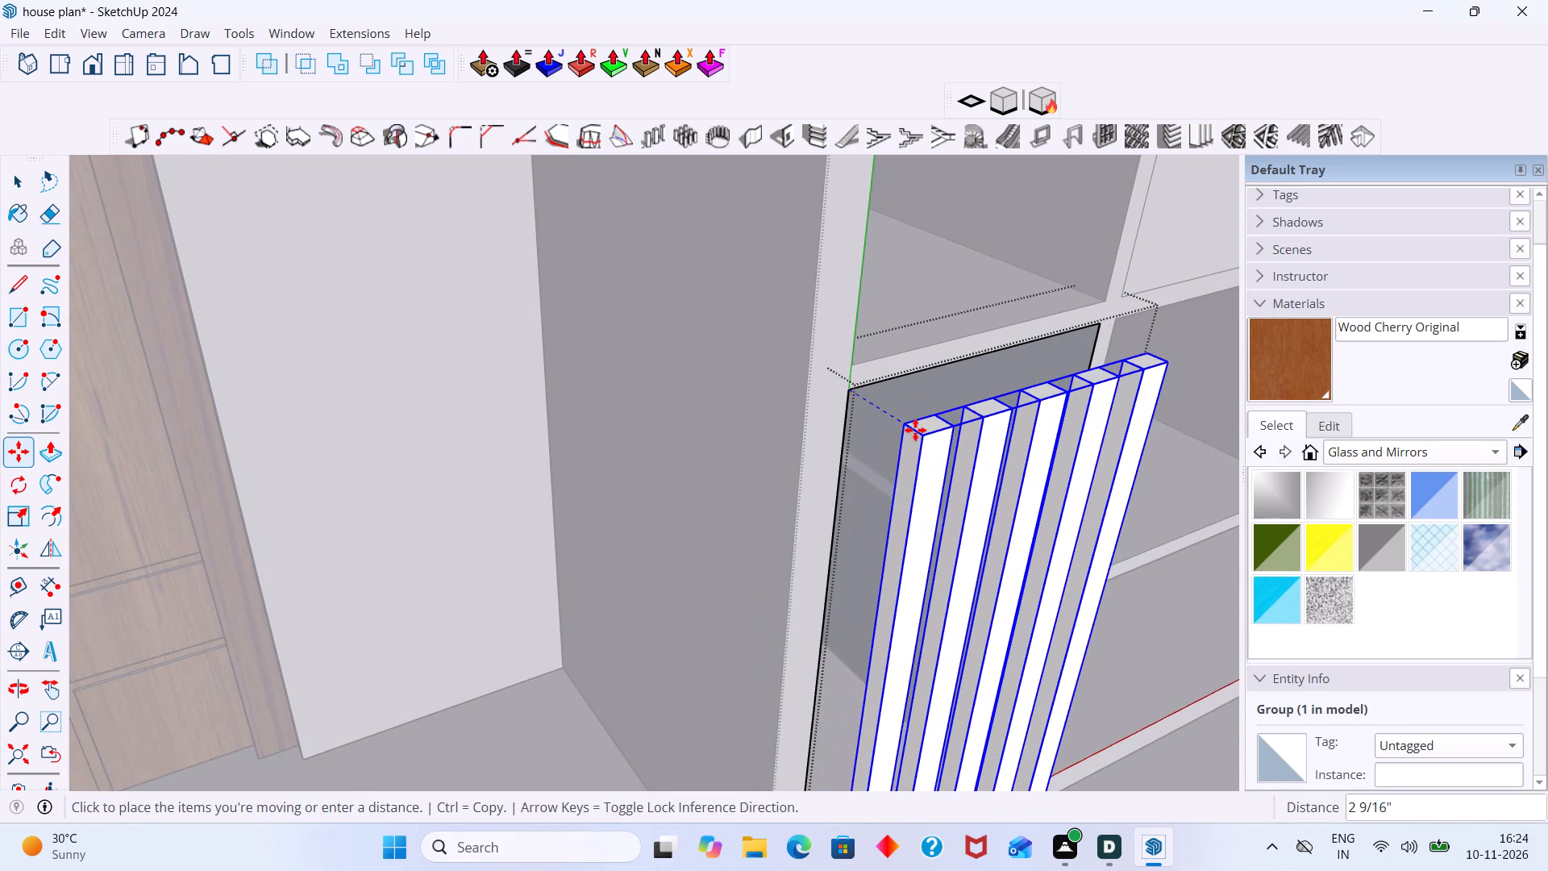
pyautogui.click(915, 430)
pyautogui.moveTo(876, 448); pyautogui.dragTo(1001, 403, button='middle')
pyautogui.press('space')
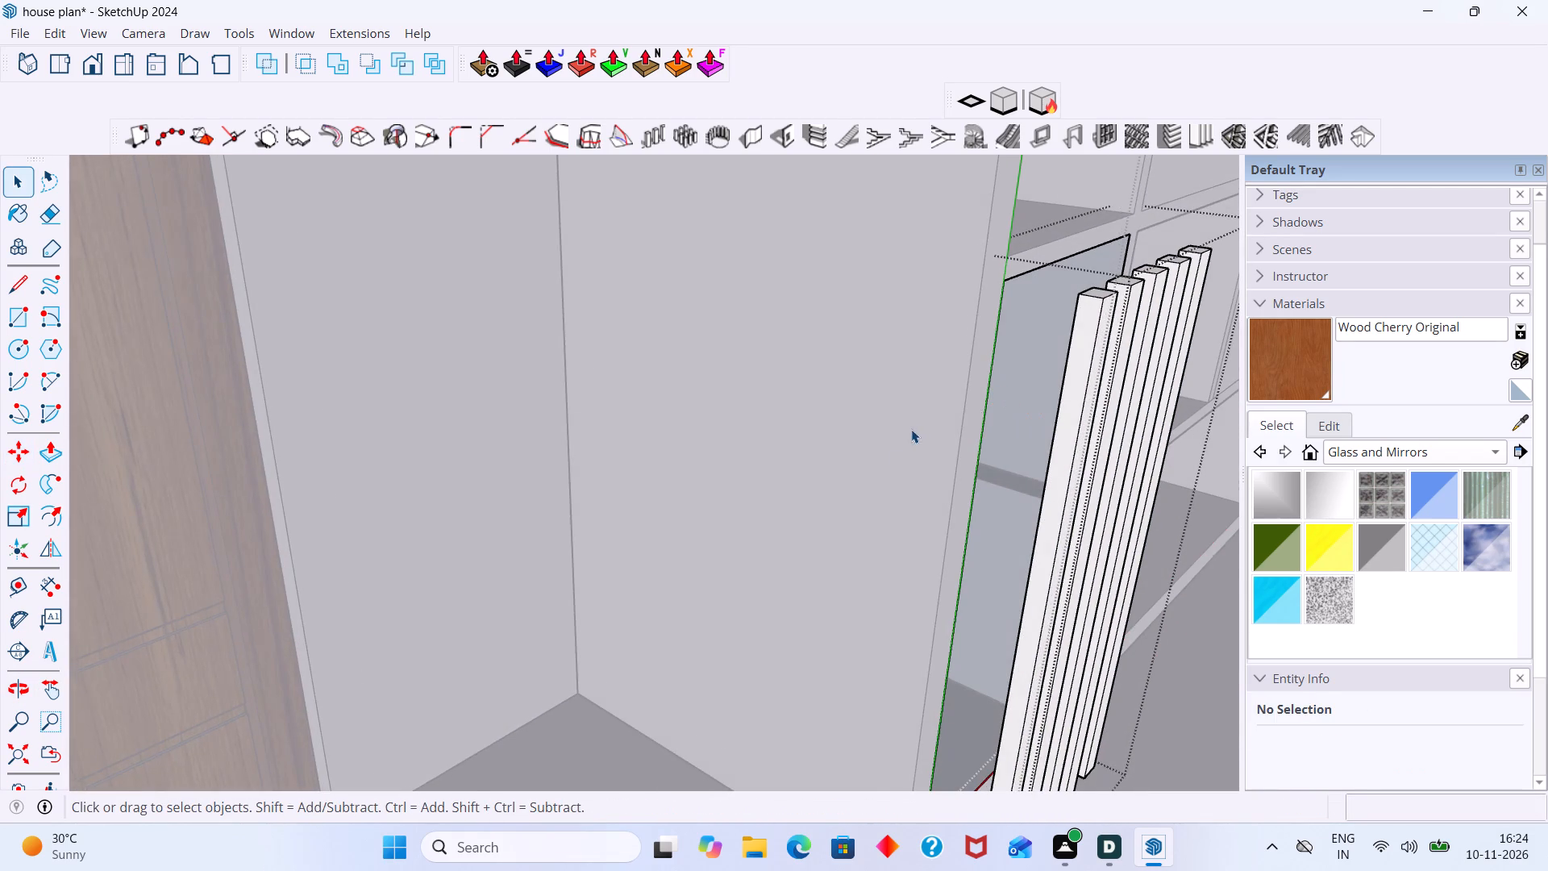
pyautogui.scroll(-8, 903, 452)
pyautogui.click(1046, 653)
# Draw a rectangle about 9 5/8" by 1' 9 13/16" covering the wardrobe's bottom left opening behind the louvres.
pyautogui.moveTo(817, 550); pyautogui.dragTo(766, 550, button='middle')
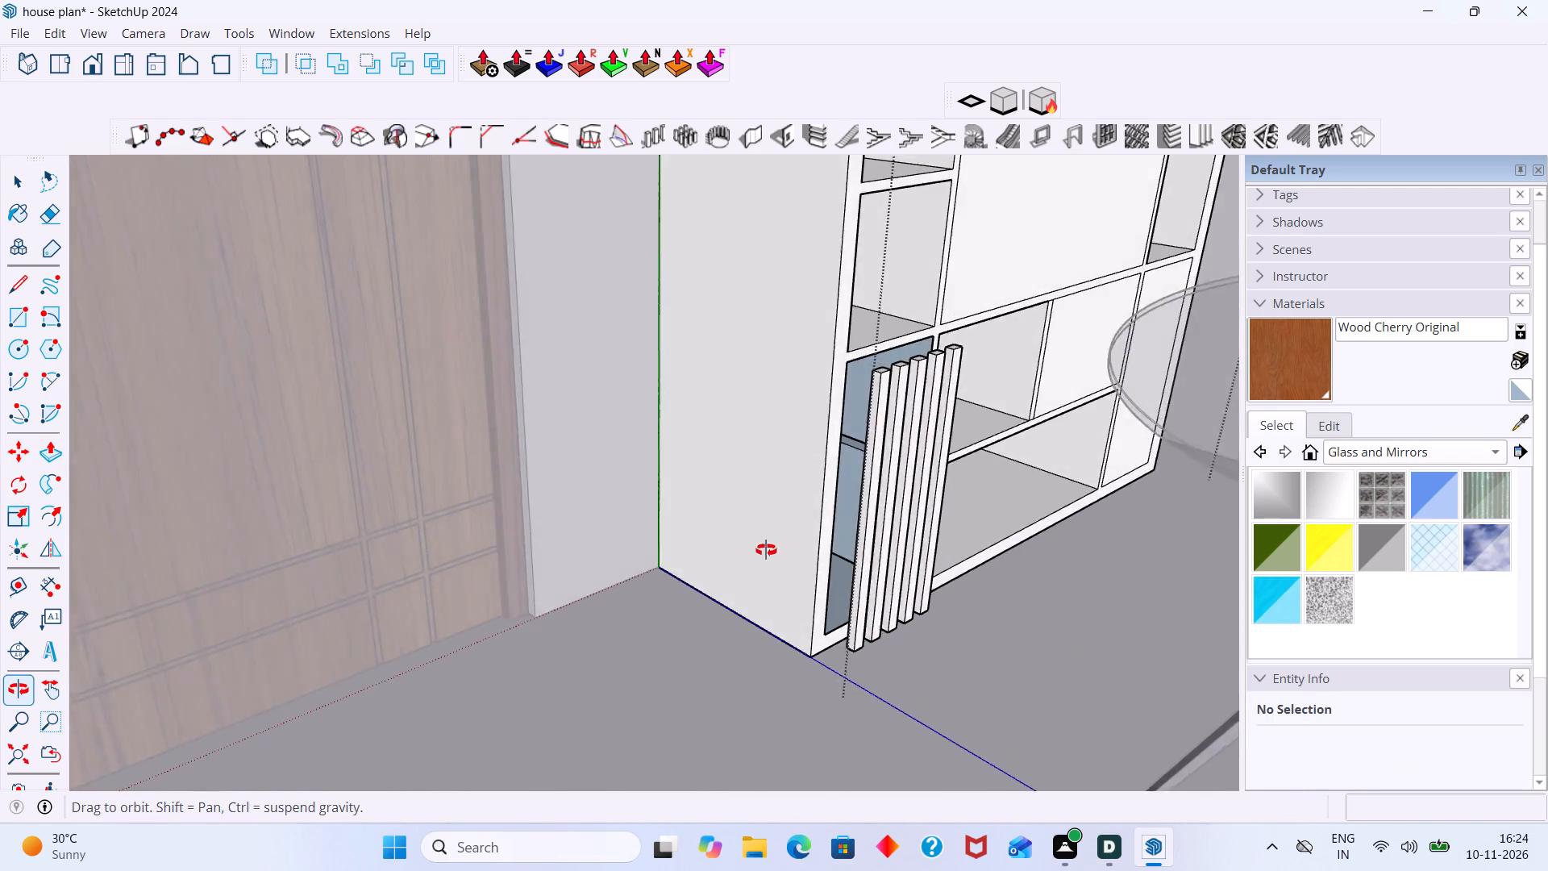
pyautogui.moveTo(766, 550); pyautogui.dragTo(207, 583, button='middle')
pyautogui.scroll(3, 471, 442)
pyautogui.moveTo(546, 432); pyautogui.dragTo(445, 465, button='middle')
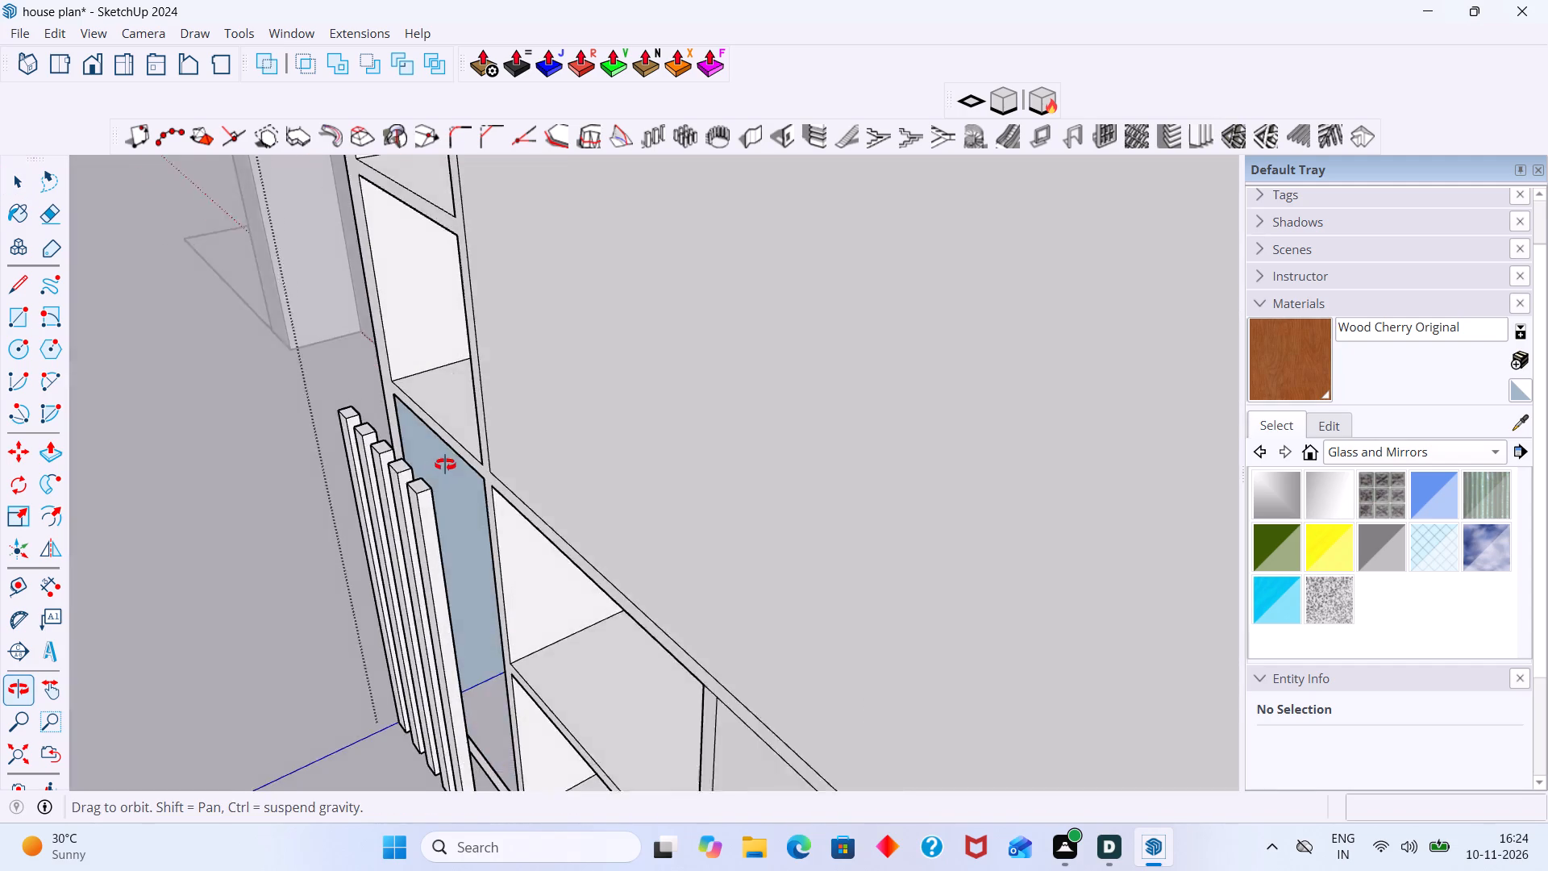
pyautogui.moveTo(445, 465); pyautogui.dragTo(404, 477, button='middle')
pyautogui.scroll(7, 430, 538)
pyautogui.moveTo(414, 551); pyautogui.dragTo(421, 537, button='middle')
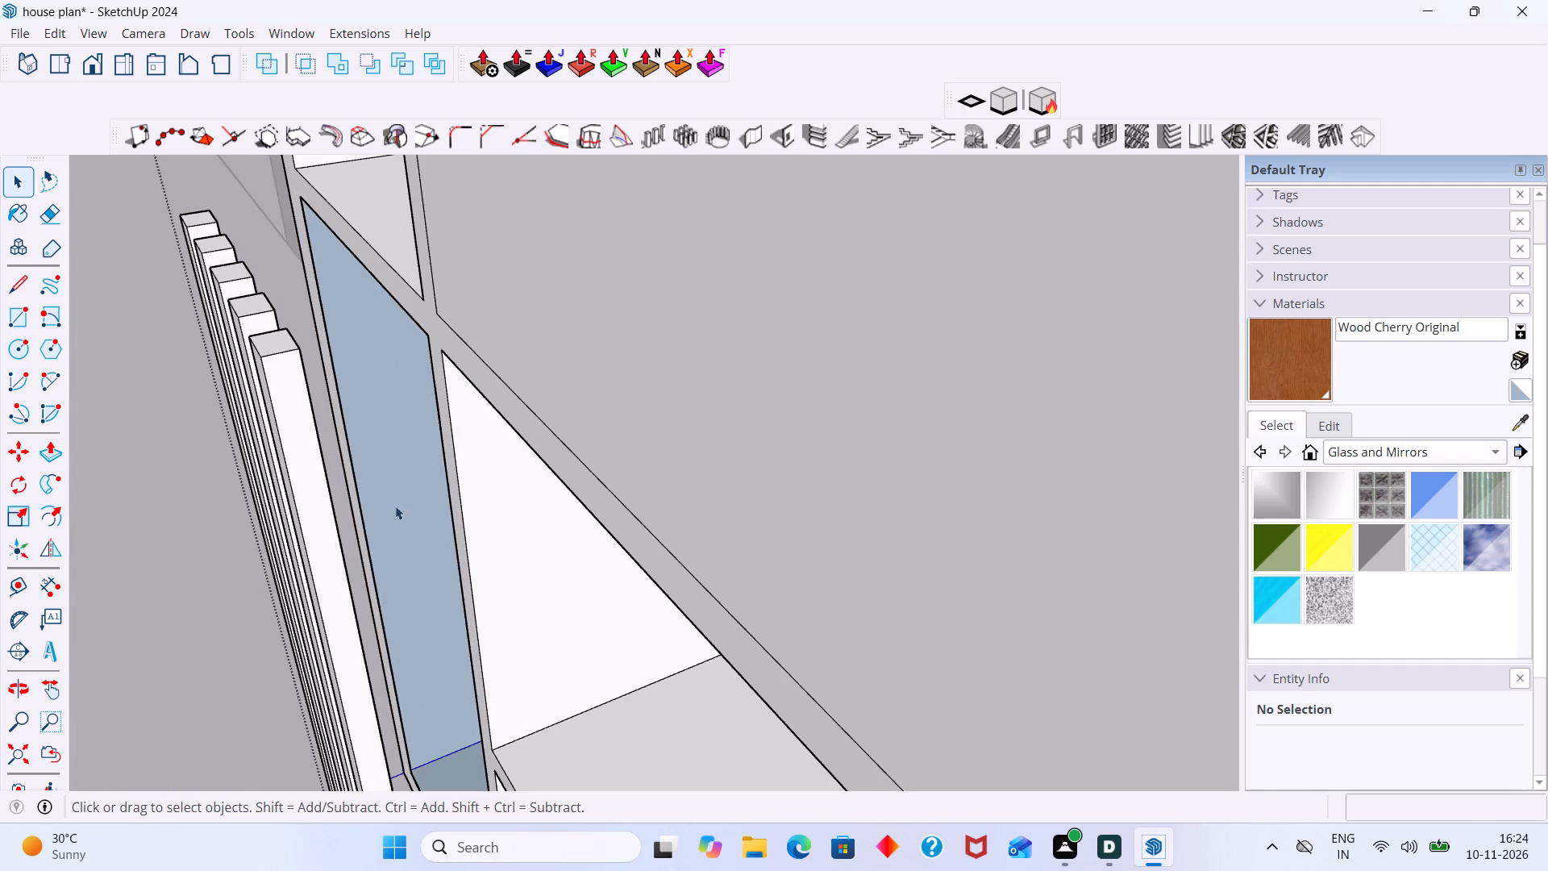
pyautogui.press('r')
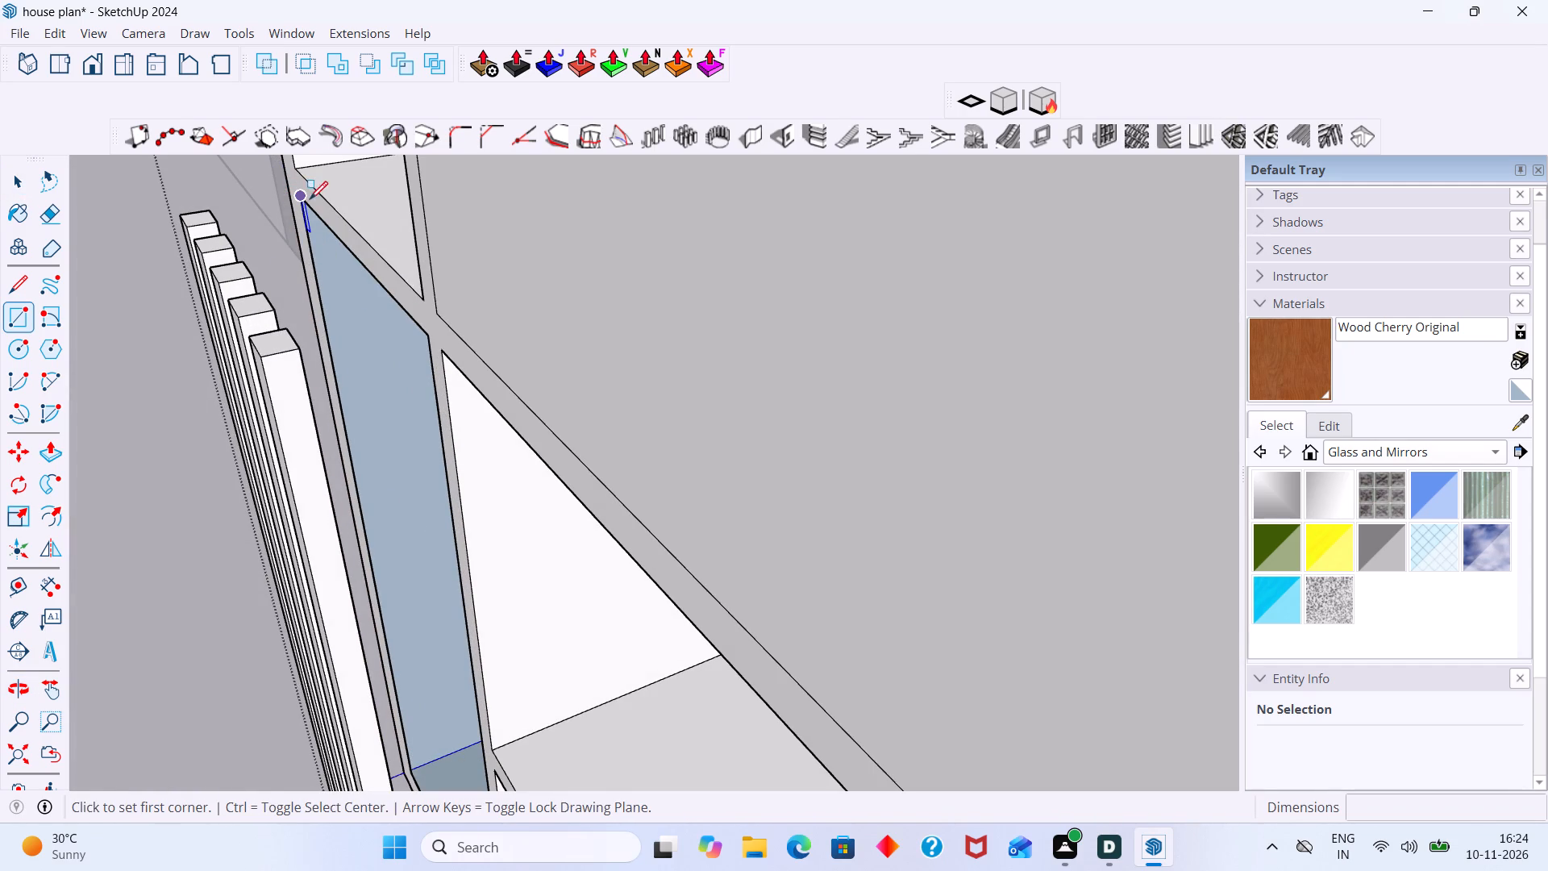
pyautogui.click(298, 195)
pyautogui.scroll(-3, 446, 544)
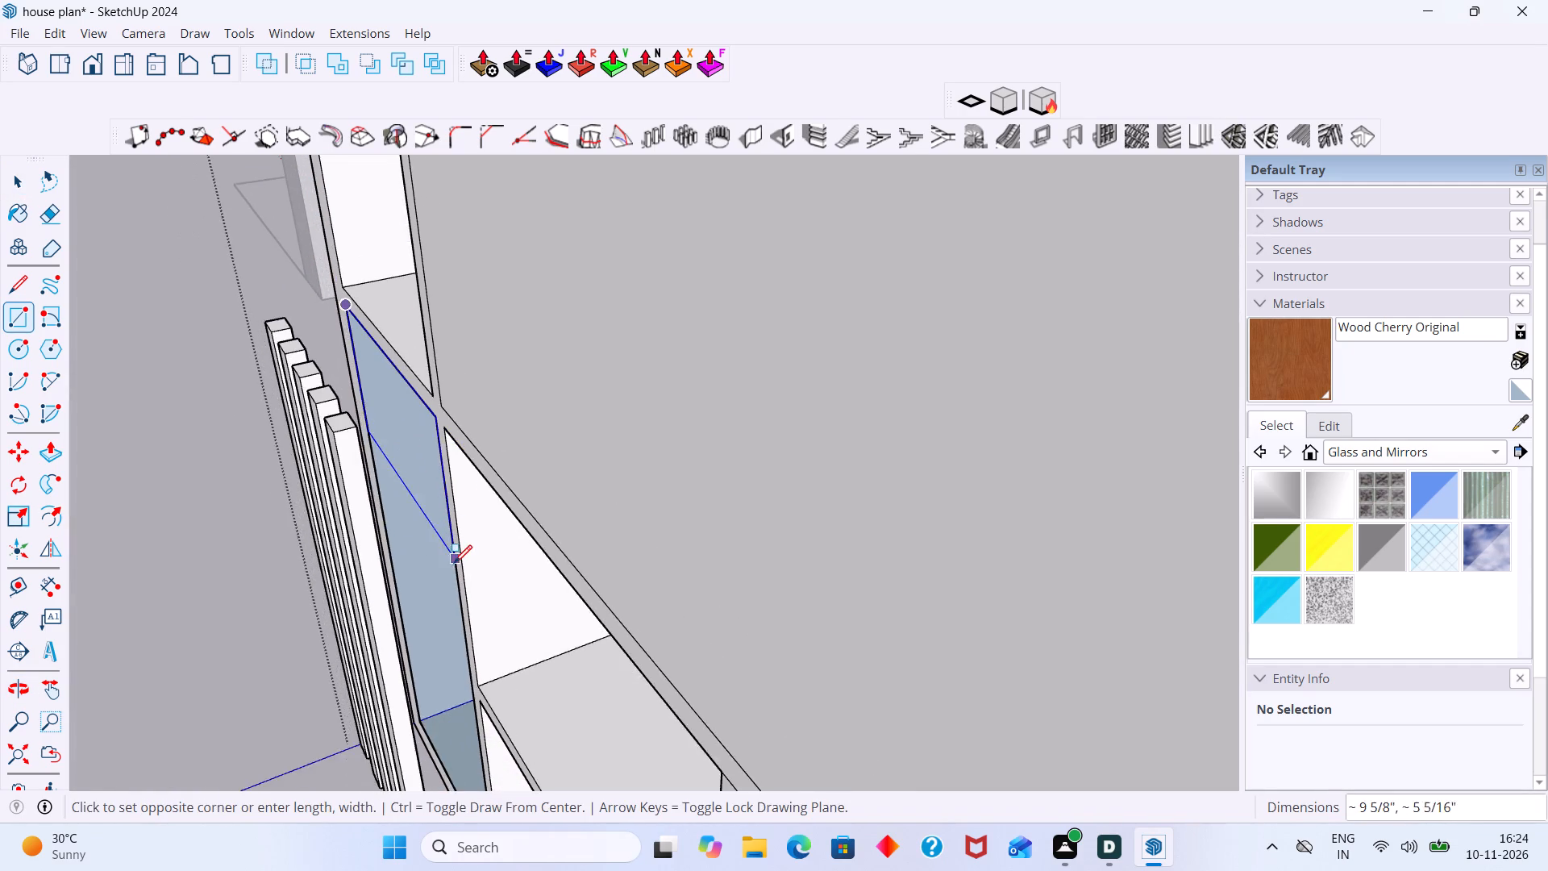
pyautogui.moveTo(455, 564); pyautogui.dragTo(484, 475, button='middle')
pyautogui.scroll(-3, 484, 478)
pyautogui.keyDown('shift'); pyautogui.moveTo(496, 487); pyautogui.dragTo(498, 353, button='middle'); pyautogui.keyUp('shift')
pyautogui.scroll(3, 503, 678)
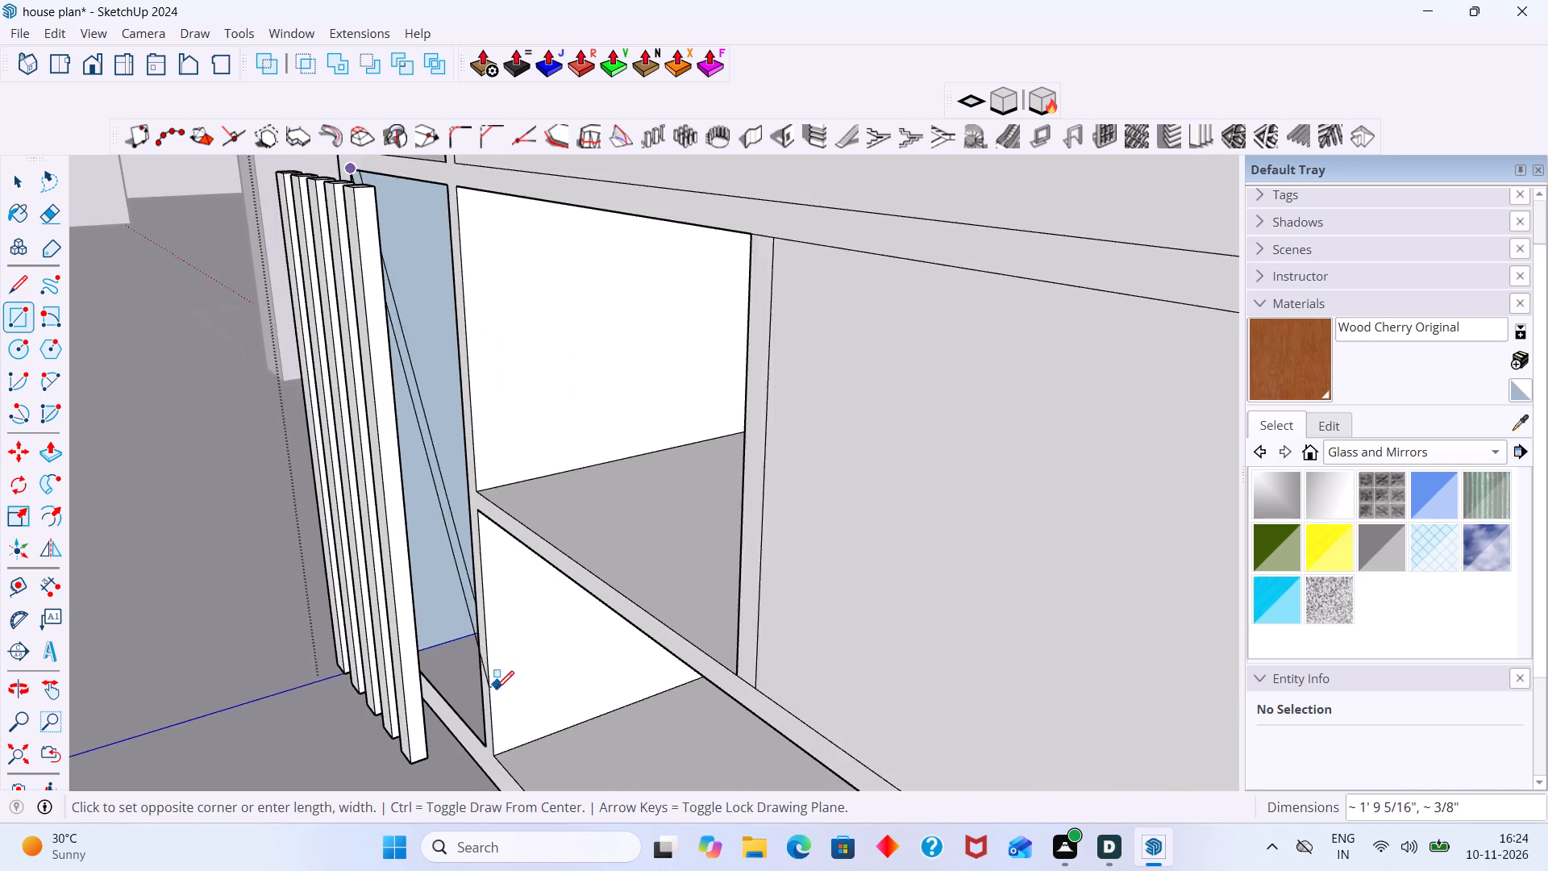
pyautogui.scroll(2, 496, 689)
pyautogui.click(485, 768)
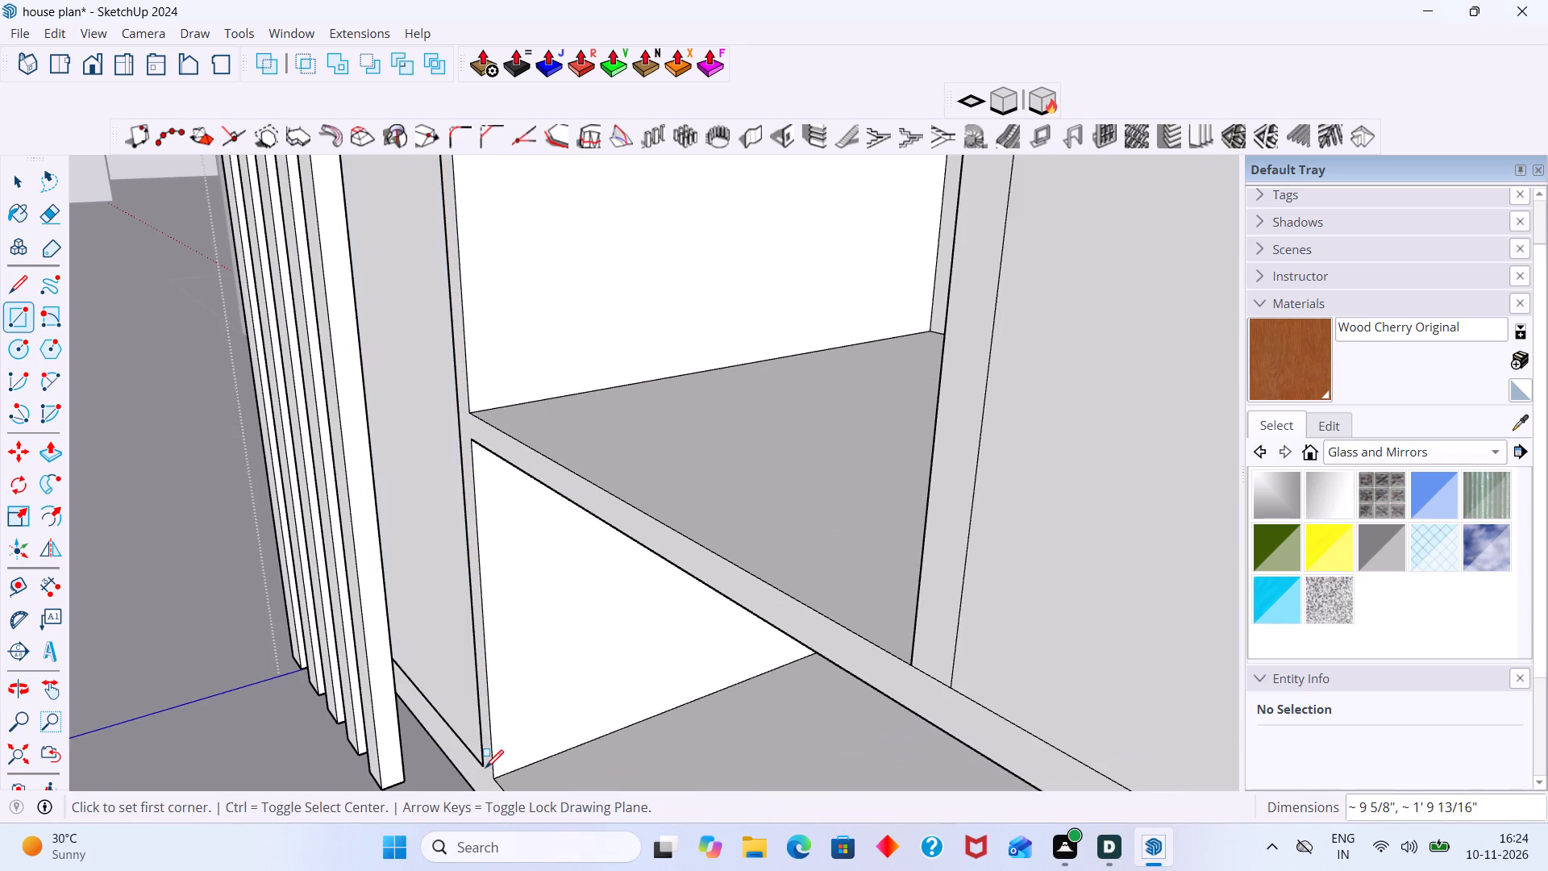
pyautogui.press('space')
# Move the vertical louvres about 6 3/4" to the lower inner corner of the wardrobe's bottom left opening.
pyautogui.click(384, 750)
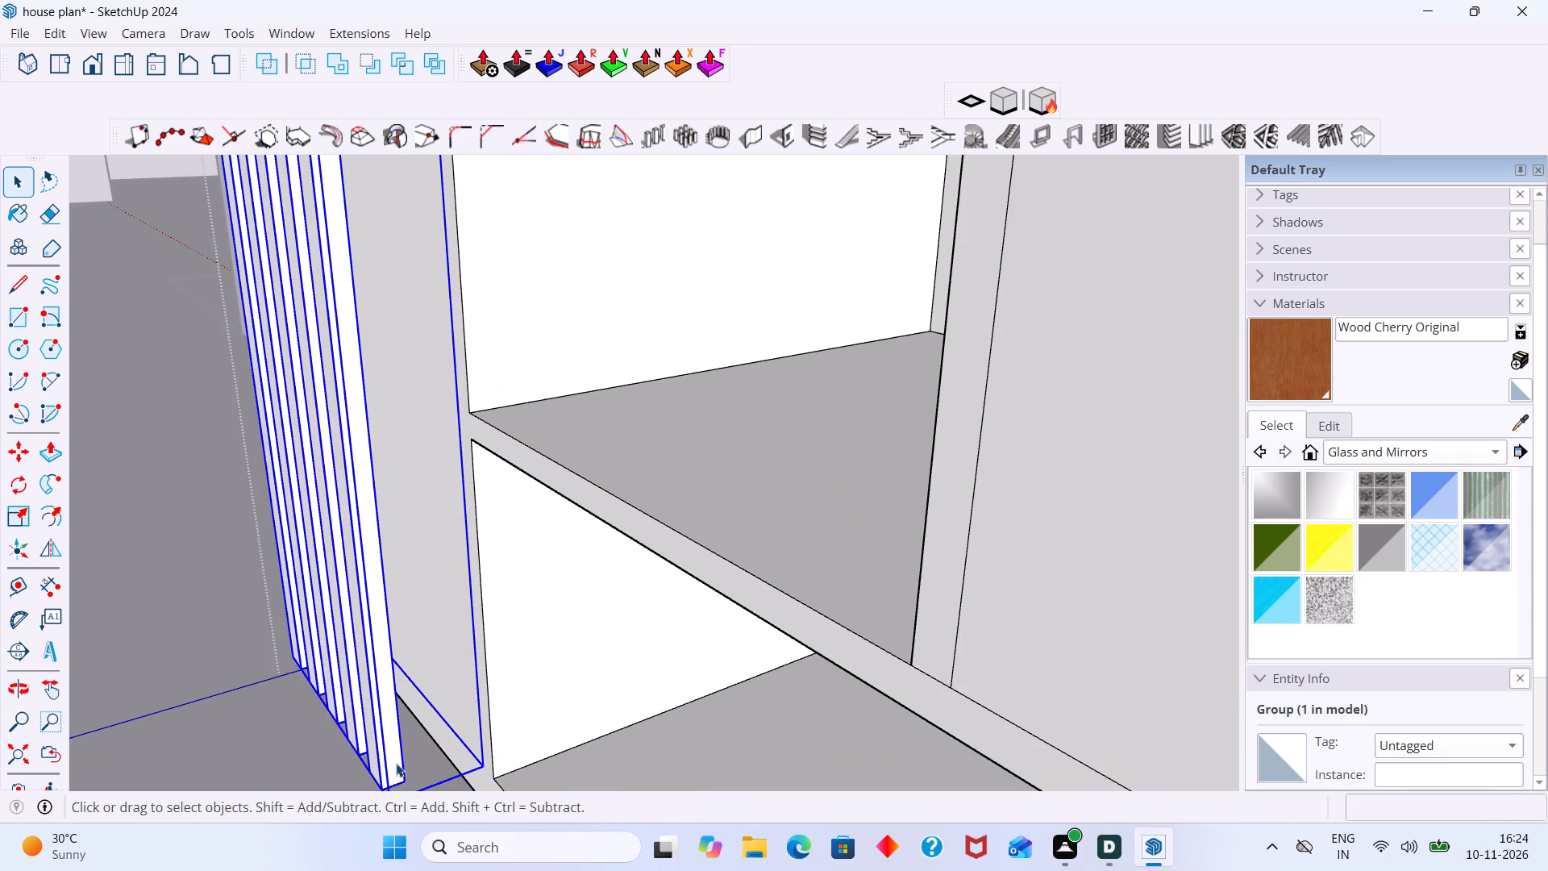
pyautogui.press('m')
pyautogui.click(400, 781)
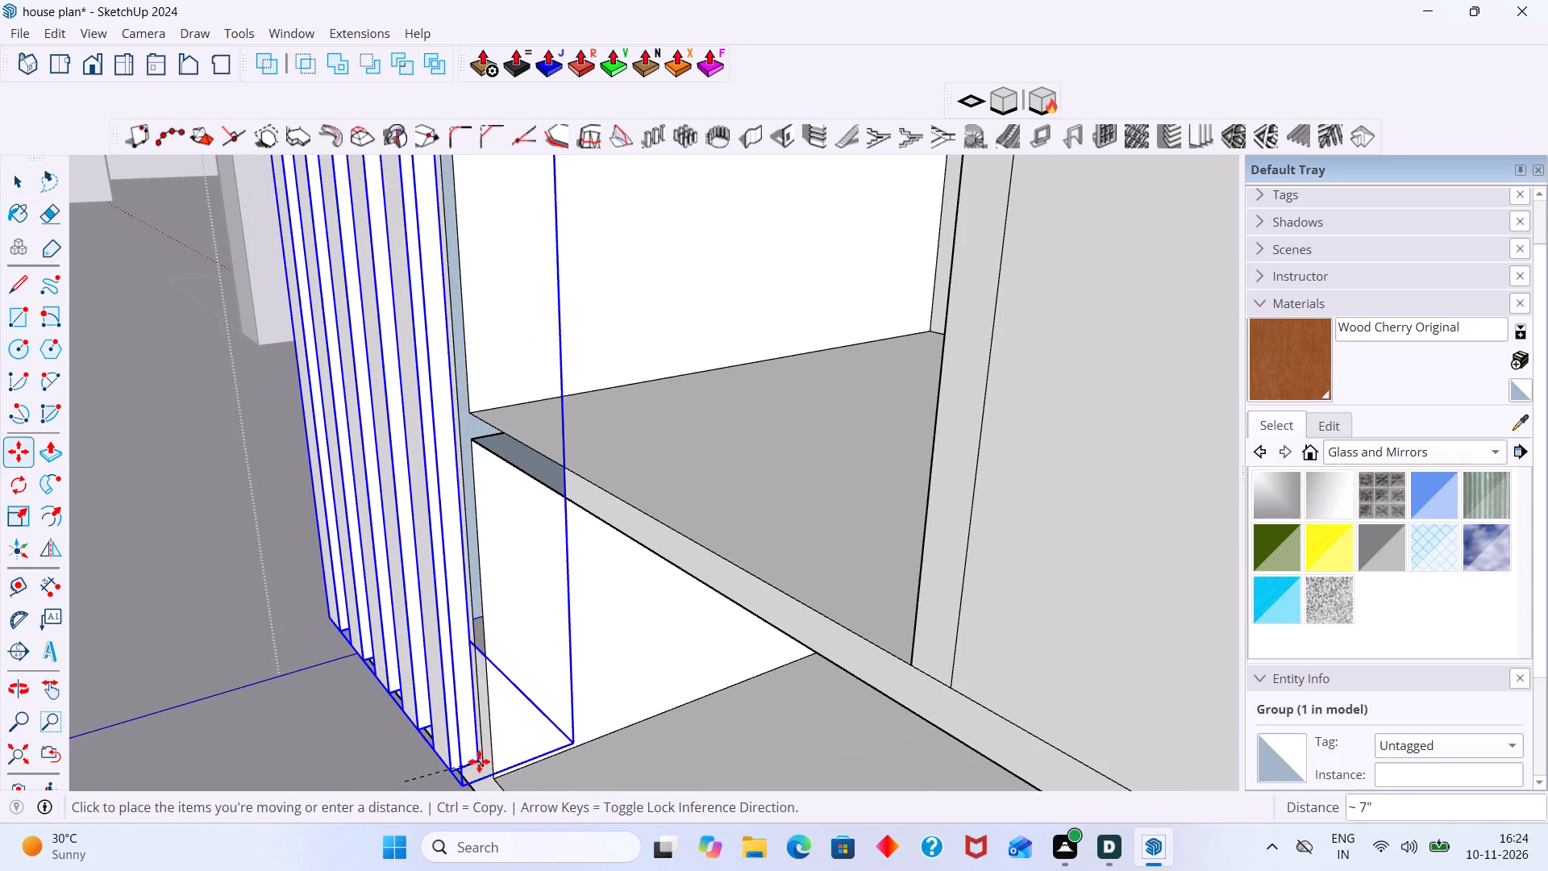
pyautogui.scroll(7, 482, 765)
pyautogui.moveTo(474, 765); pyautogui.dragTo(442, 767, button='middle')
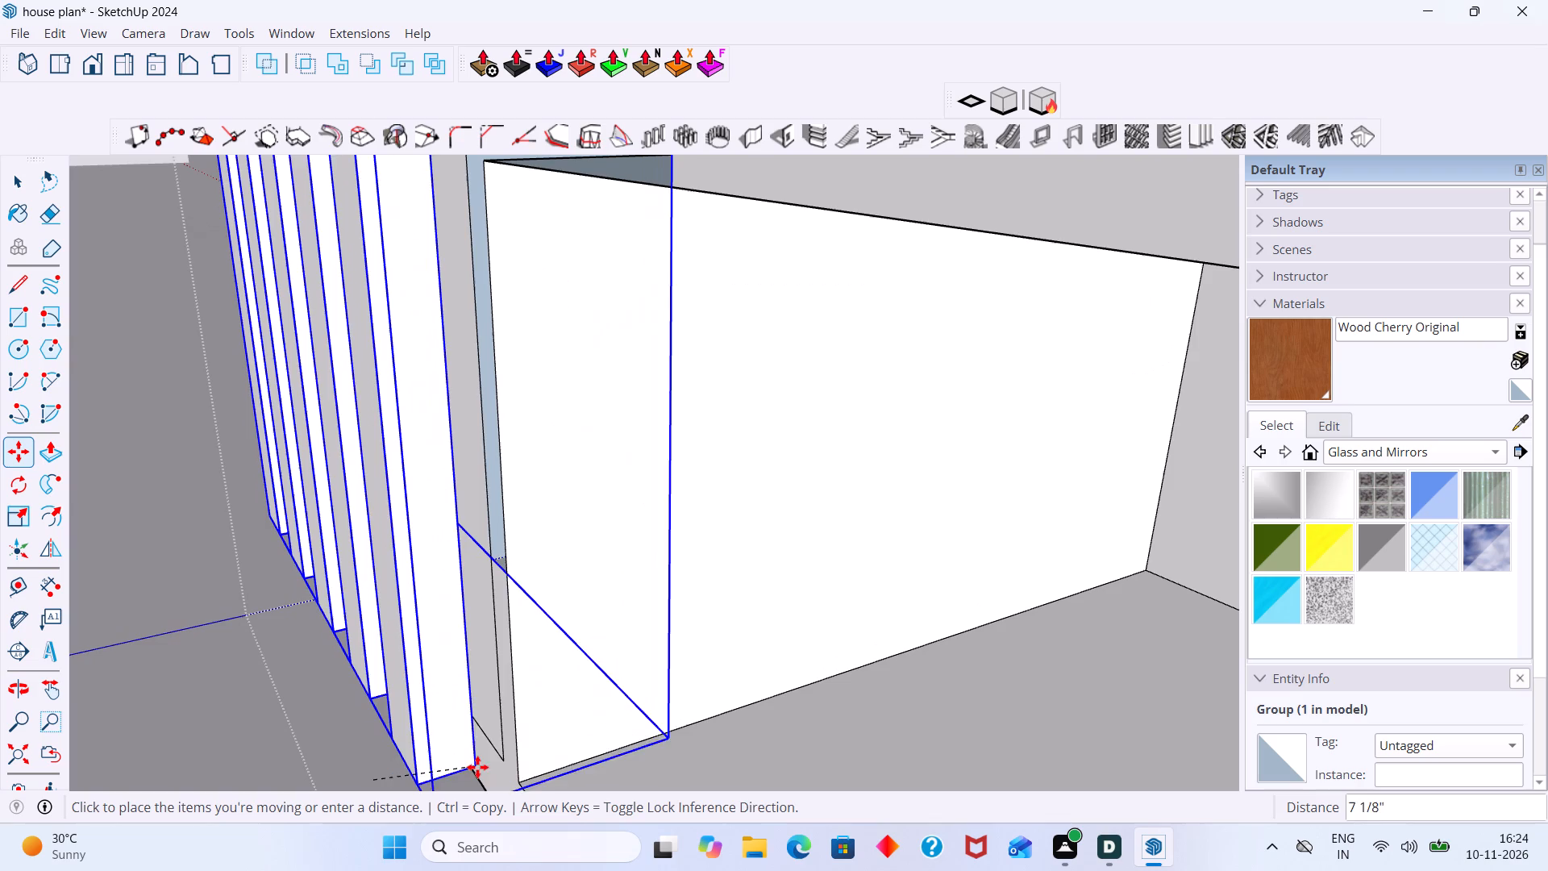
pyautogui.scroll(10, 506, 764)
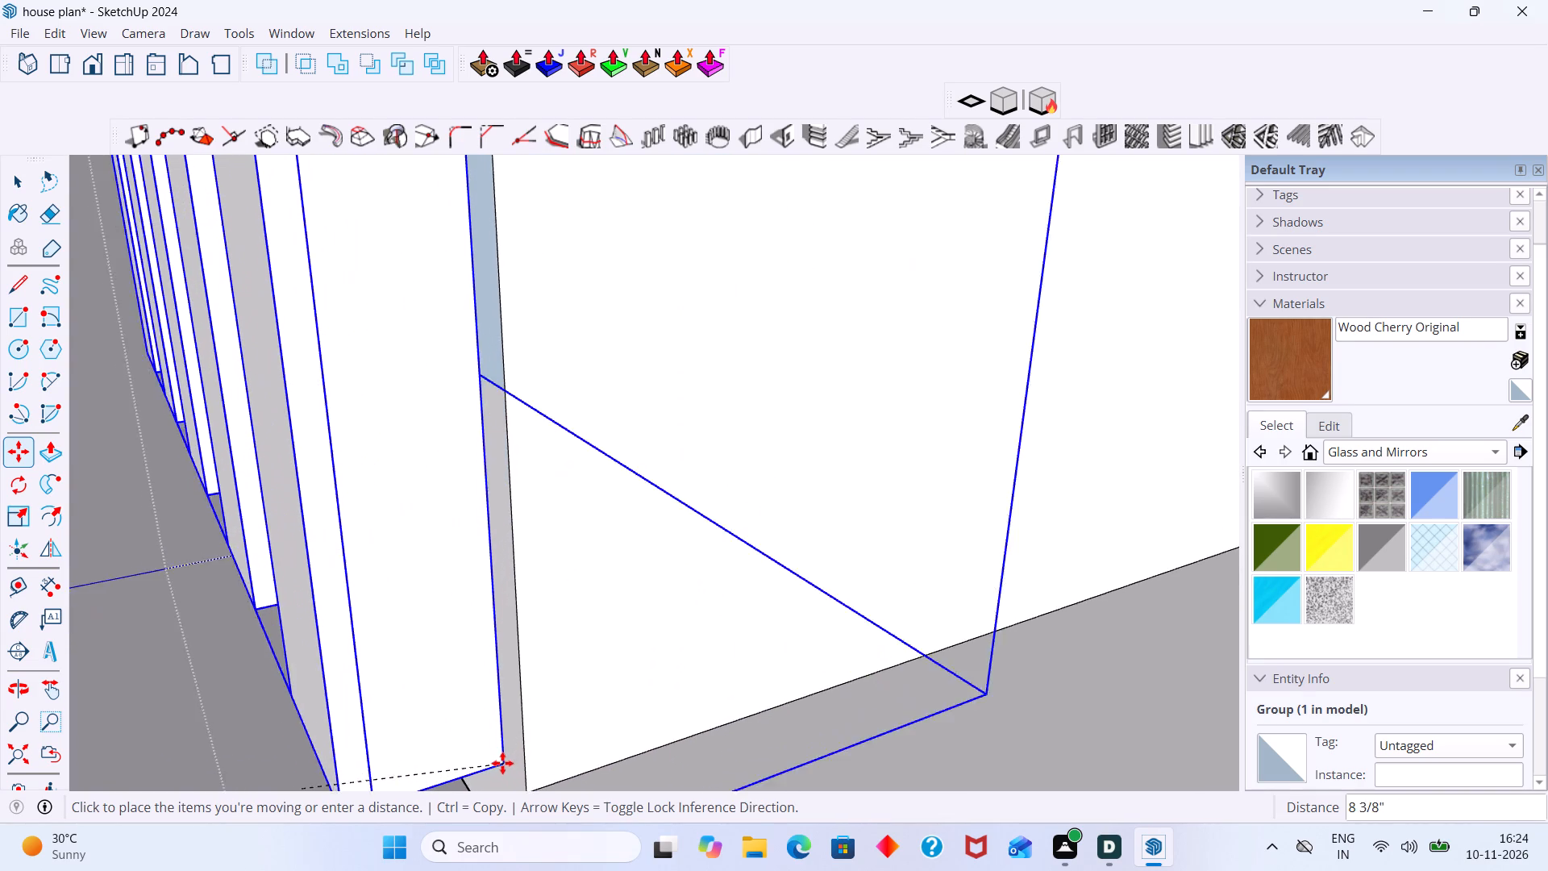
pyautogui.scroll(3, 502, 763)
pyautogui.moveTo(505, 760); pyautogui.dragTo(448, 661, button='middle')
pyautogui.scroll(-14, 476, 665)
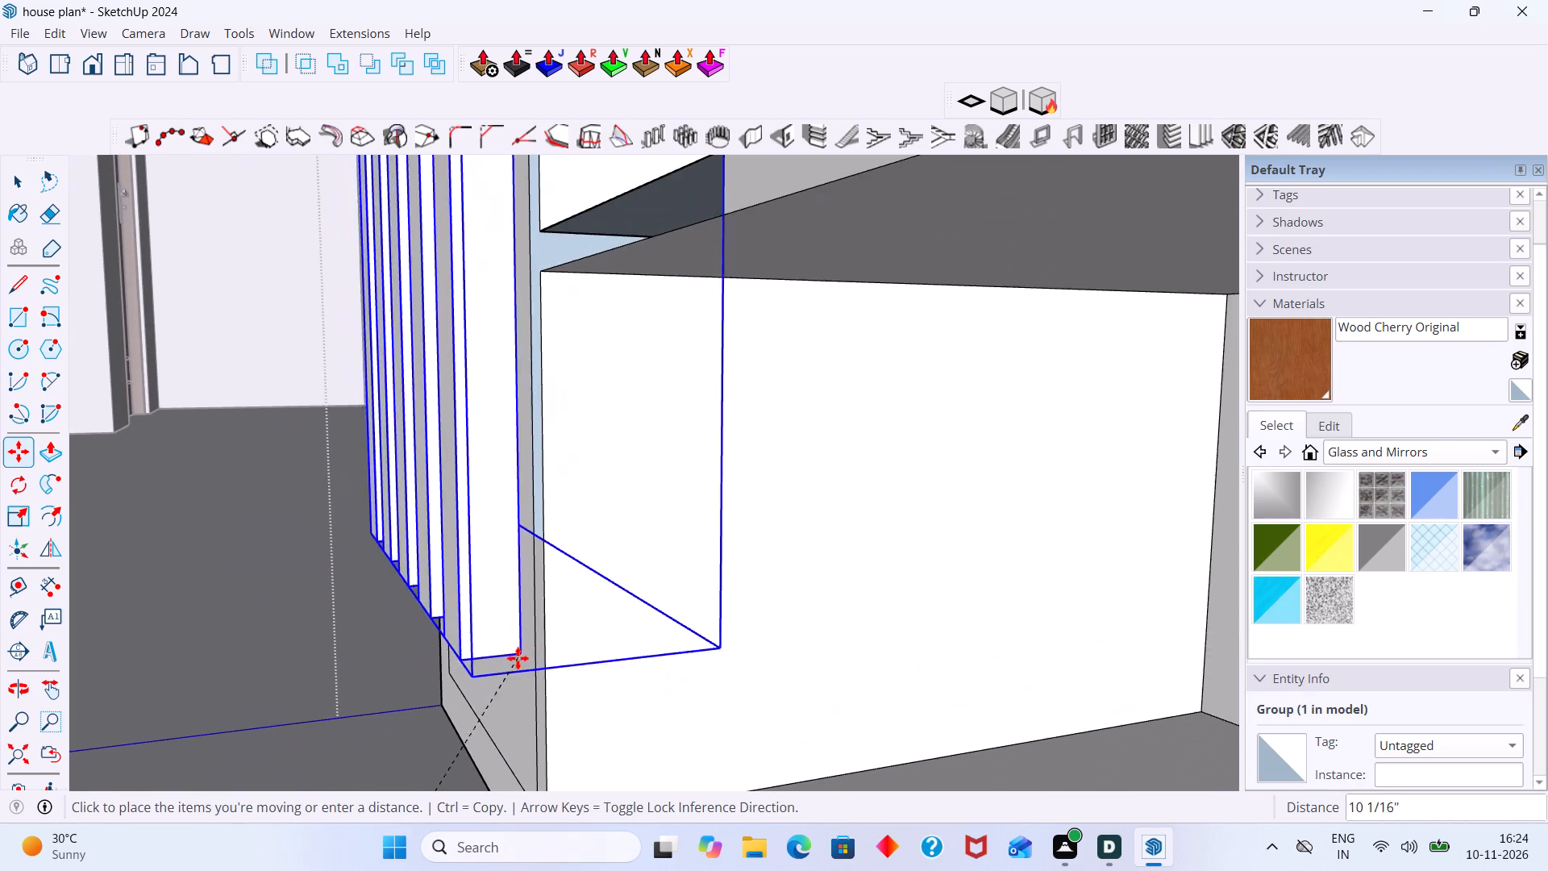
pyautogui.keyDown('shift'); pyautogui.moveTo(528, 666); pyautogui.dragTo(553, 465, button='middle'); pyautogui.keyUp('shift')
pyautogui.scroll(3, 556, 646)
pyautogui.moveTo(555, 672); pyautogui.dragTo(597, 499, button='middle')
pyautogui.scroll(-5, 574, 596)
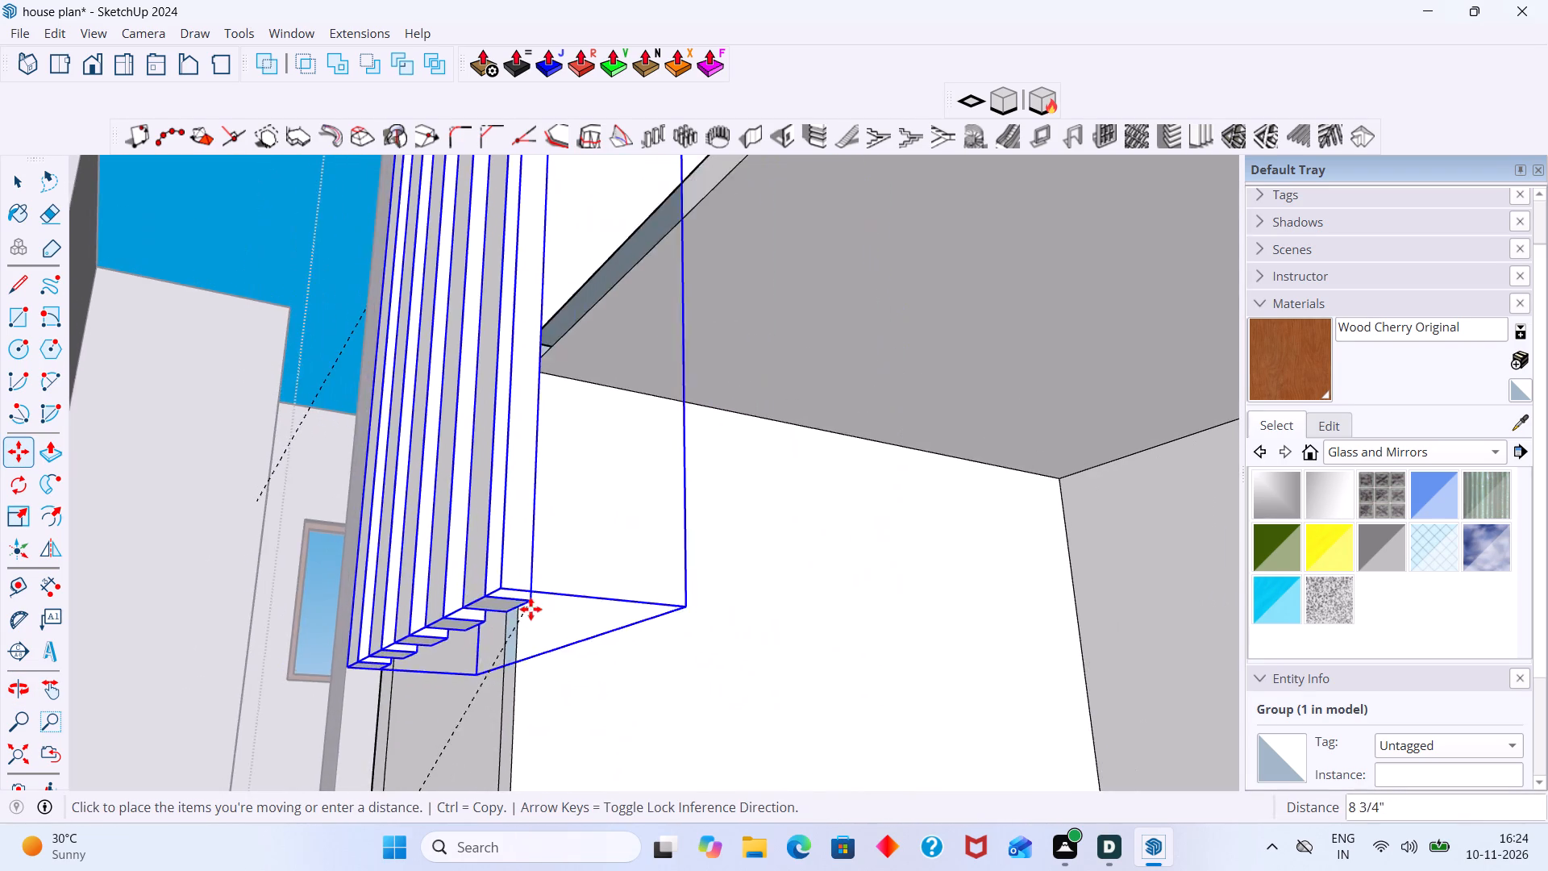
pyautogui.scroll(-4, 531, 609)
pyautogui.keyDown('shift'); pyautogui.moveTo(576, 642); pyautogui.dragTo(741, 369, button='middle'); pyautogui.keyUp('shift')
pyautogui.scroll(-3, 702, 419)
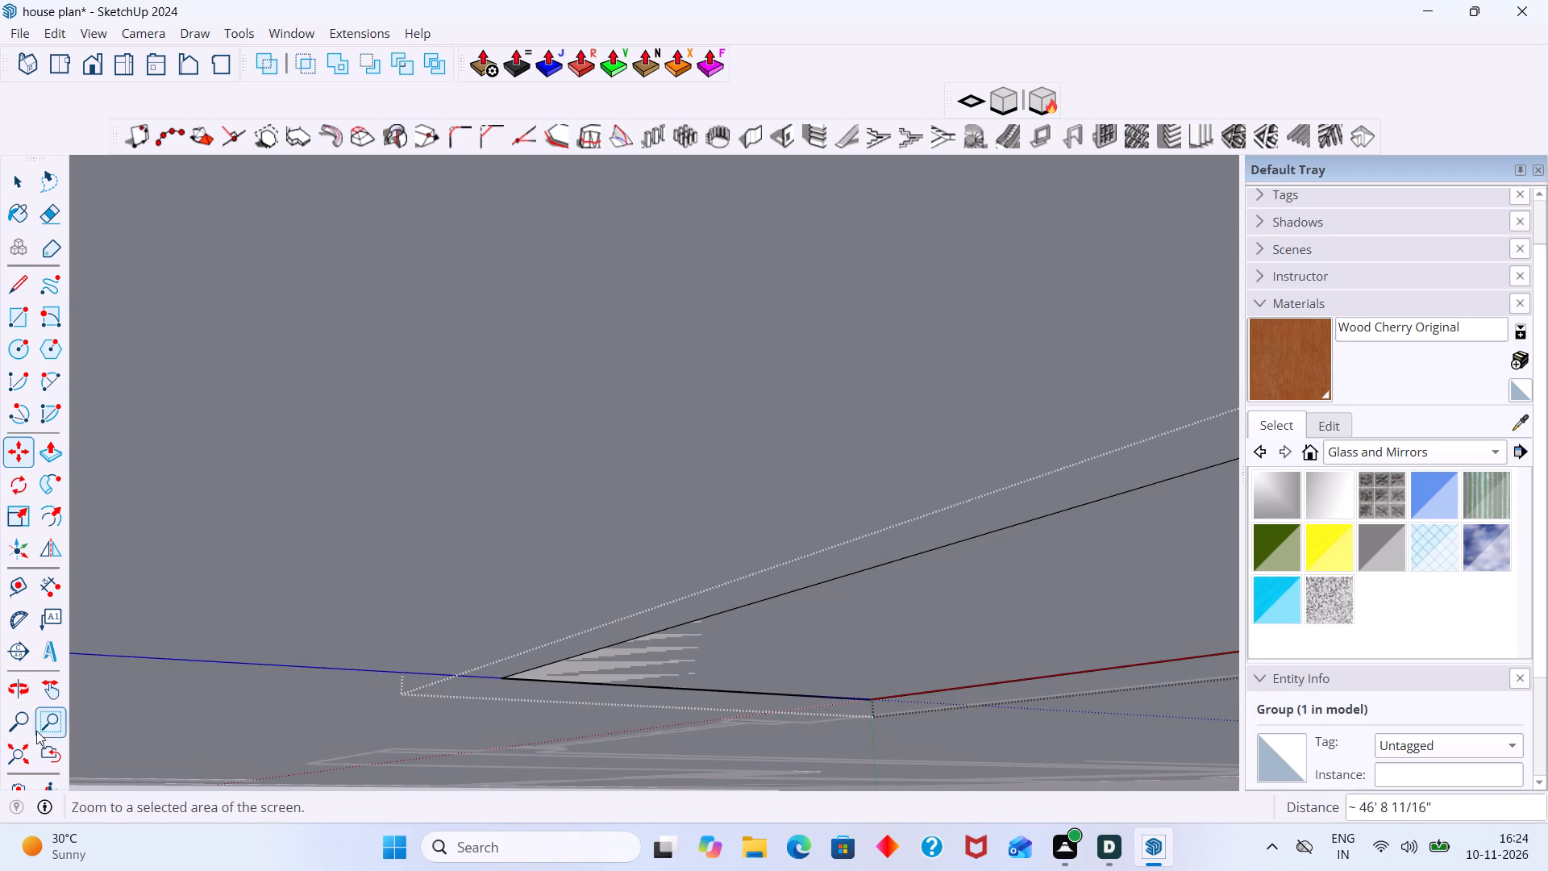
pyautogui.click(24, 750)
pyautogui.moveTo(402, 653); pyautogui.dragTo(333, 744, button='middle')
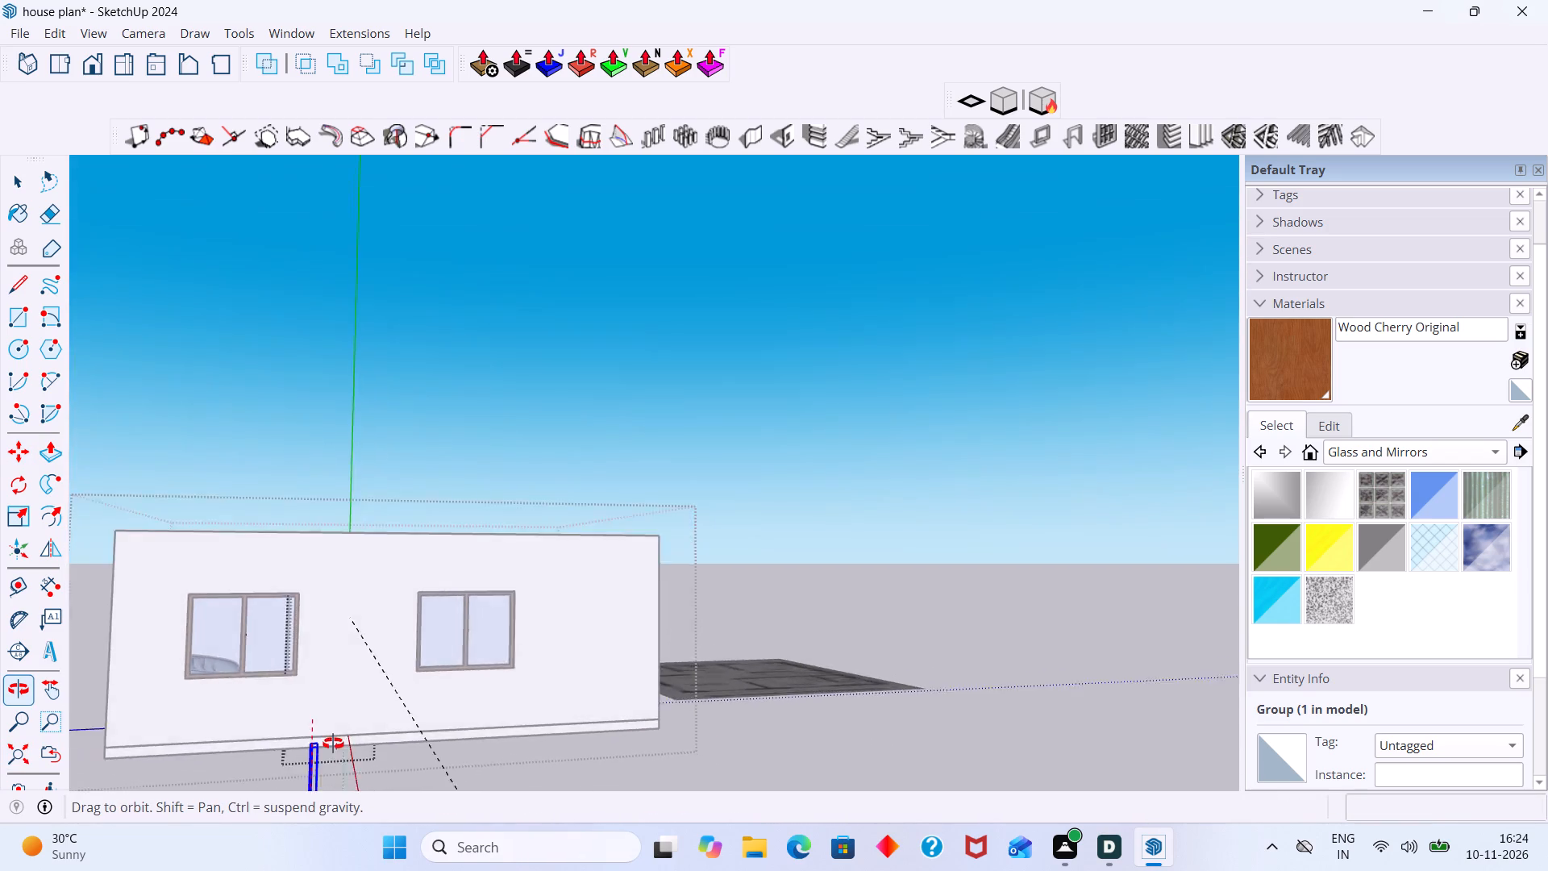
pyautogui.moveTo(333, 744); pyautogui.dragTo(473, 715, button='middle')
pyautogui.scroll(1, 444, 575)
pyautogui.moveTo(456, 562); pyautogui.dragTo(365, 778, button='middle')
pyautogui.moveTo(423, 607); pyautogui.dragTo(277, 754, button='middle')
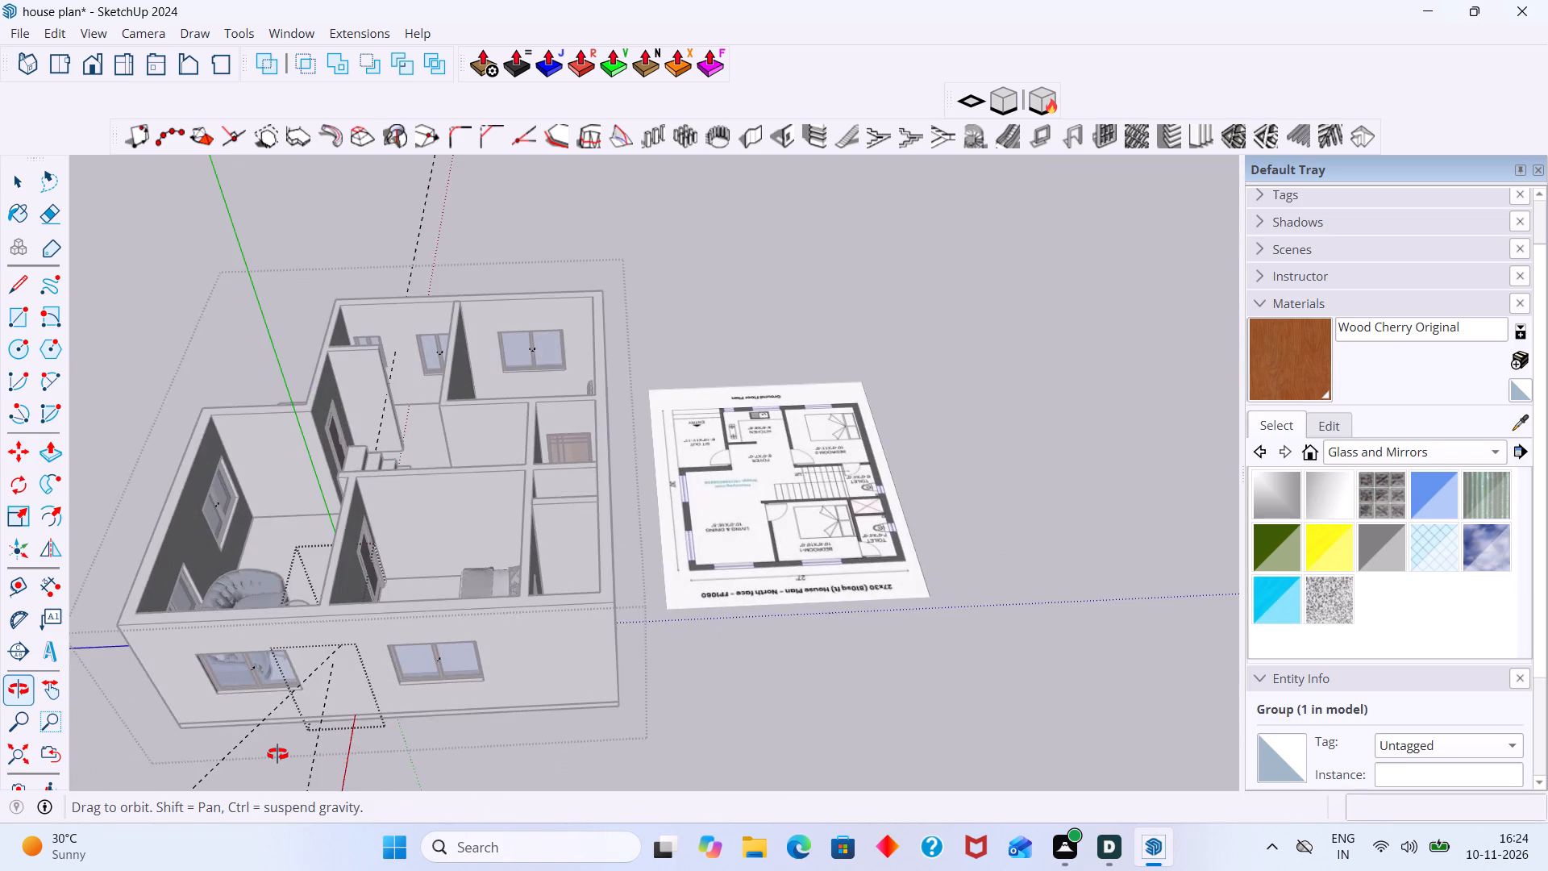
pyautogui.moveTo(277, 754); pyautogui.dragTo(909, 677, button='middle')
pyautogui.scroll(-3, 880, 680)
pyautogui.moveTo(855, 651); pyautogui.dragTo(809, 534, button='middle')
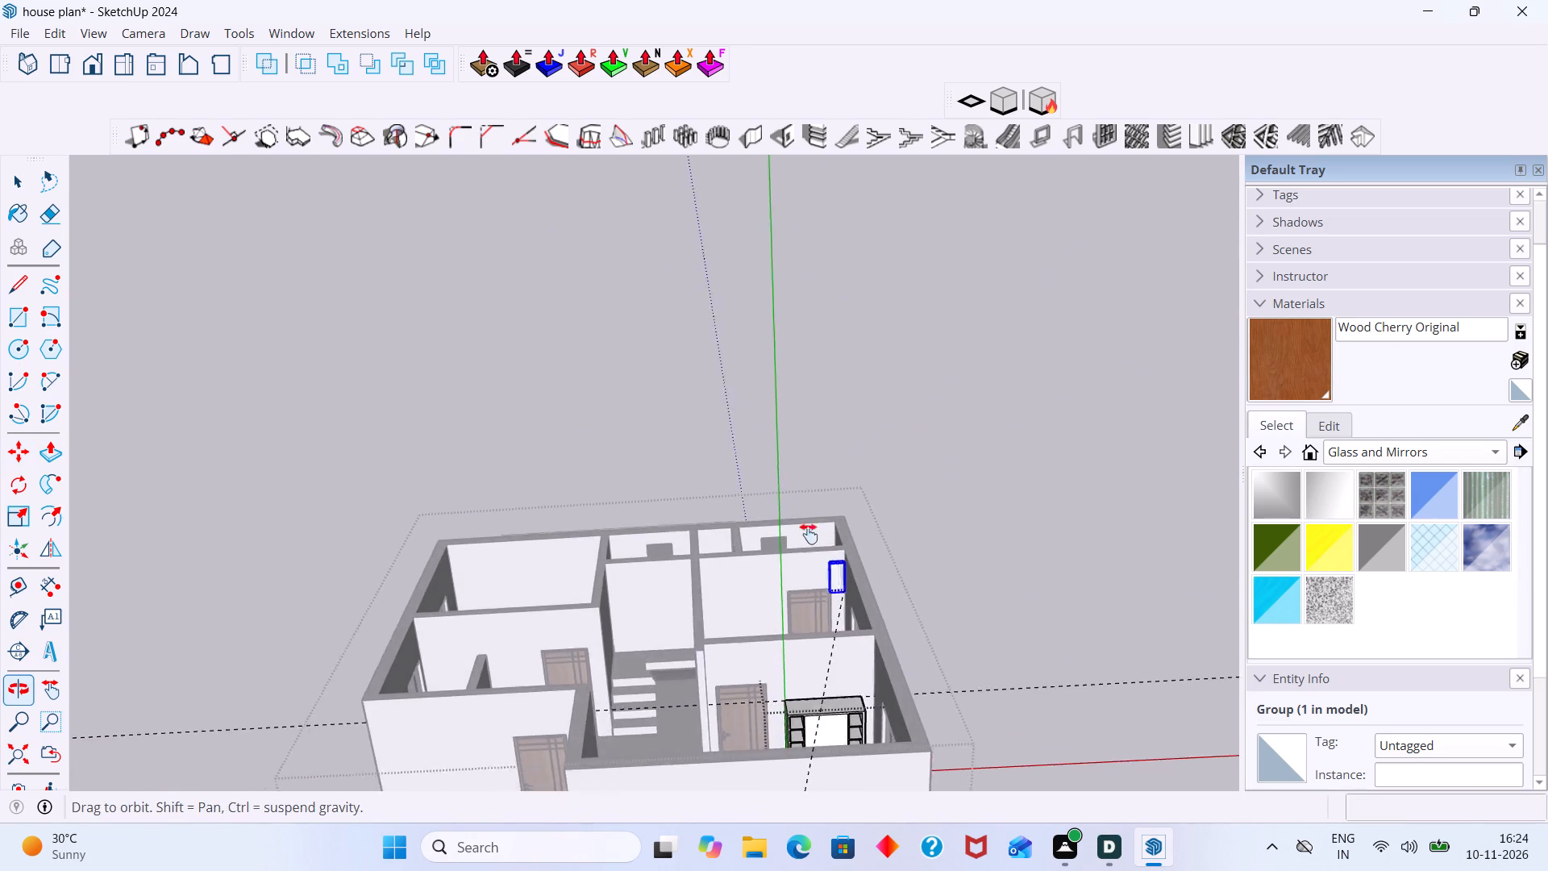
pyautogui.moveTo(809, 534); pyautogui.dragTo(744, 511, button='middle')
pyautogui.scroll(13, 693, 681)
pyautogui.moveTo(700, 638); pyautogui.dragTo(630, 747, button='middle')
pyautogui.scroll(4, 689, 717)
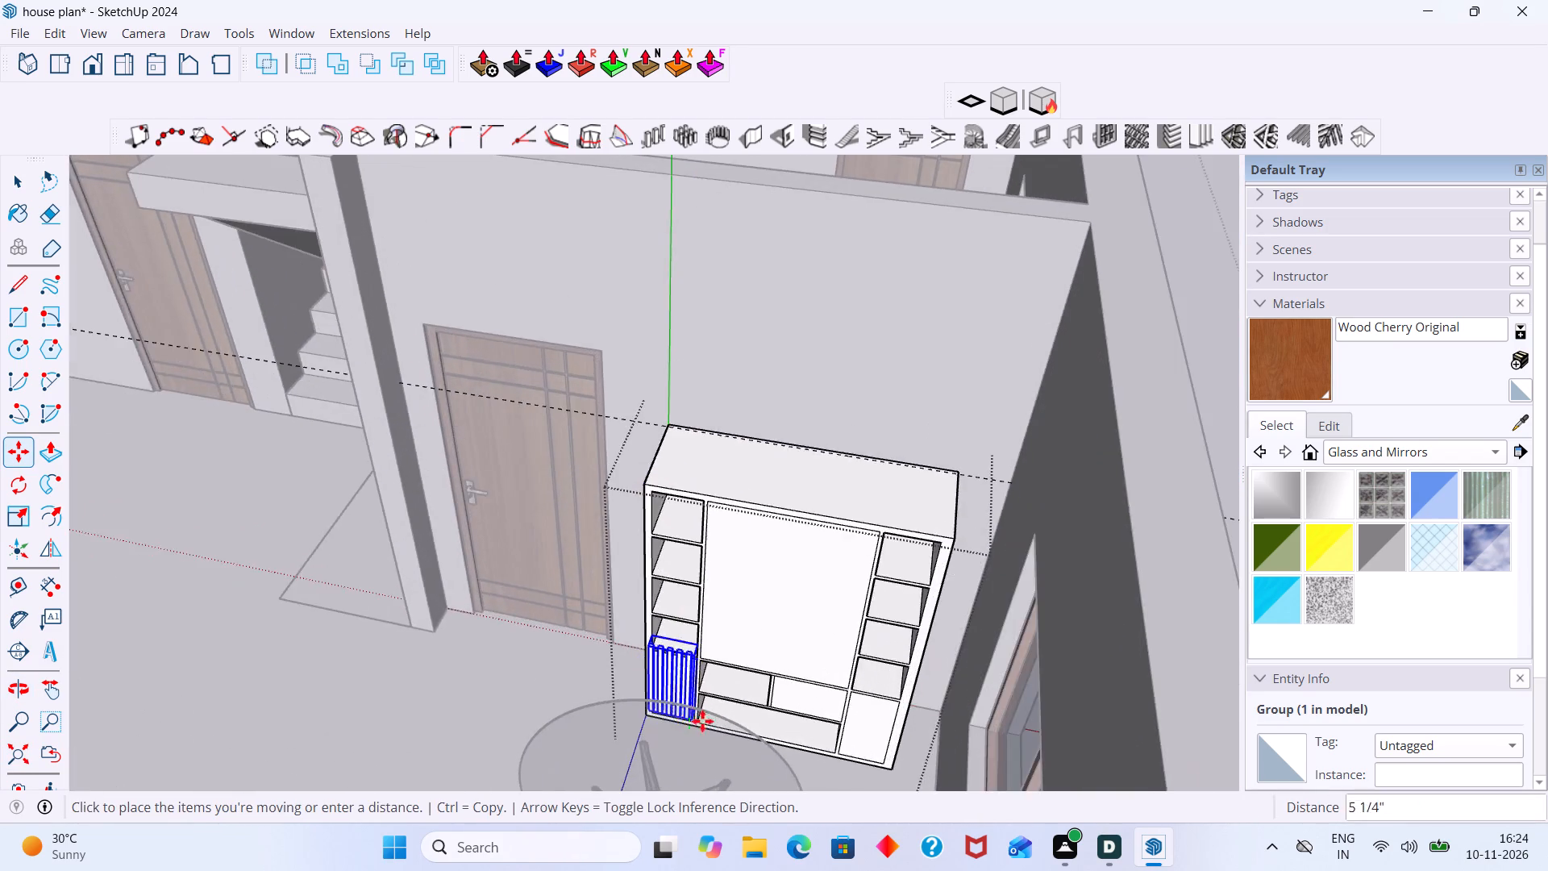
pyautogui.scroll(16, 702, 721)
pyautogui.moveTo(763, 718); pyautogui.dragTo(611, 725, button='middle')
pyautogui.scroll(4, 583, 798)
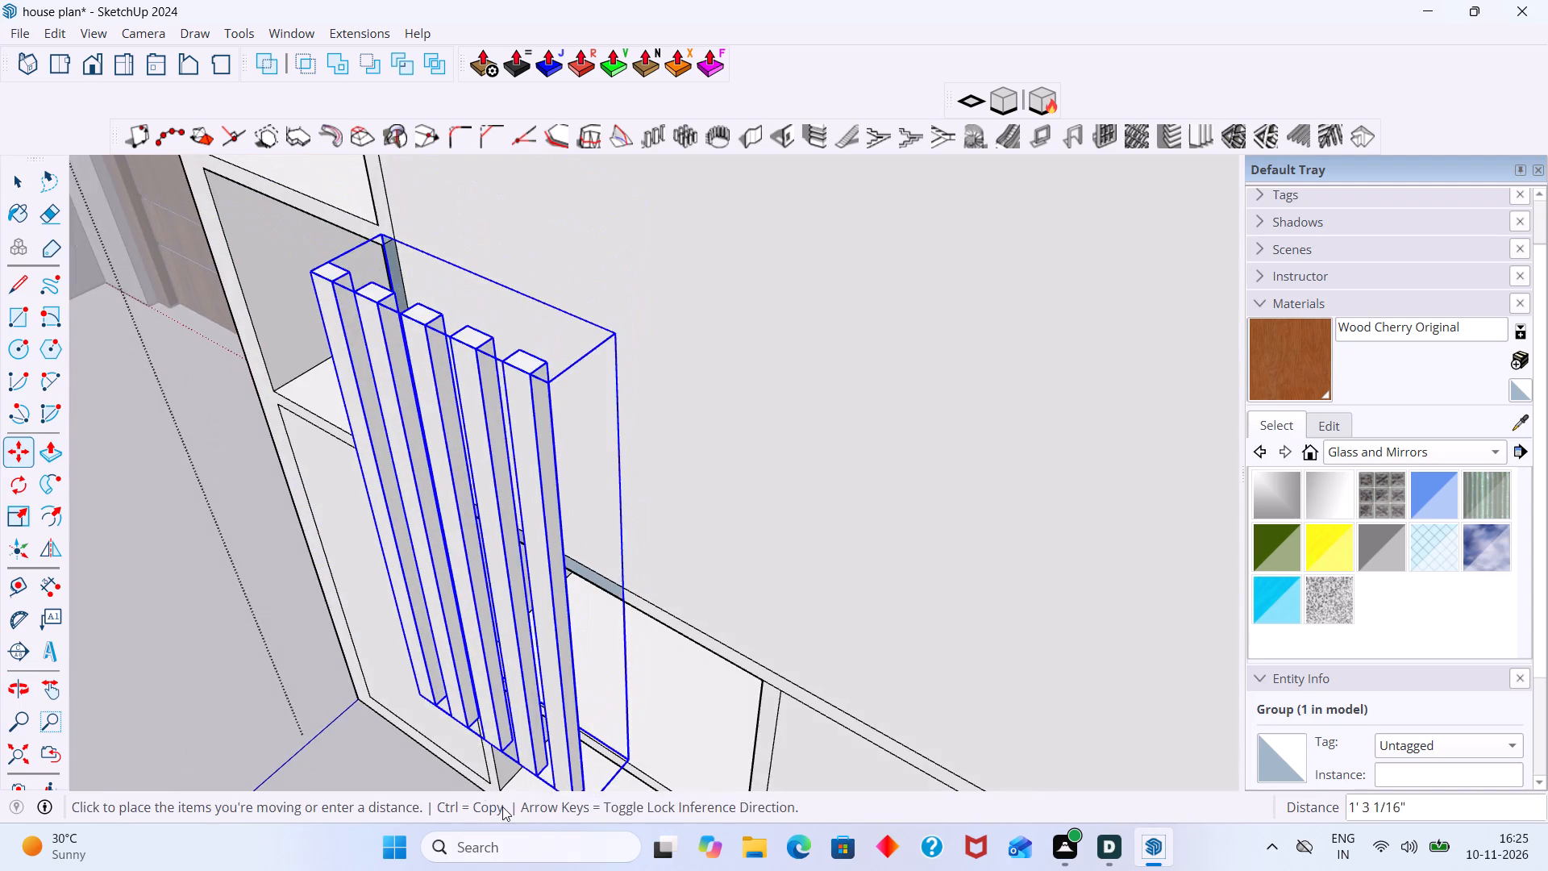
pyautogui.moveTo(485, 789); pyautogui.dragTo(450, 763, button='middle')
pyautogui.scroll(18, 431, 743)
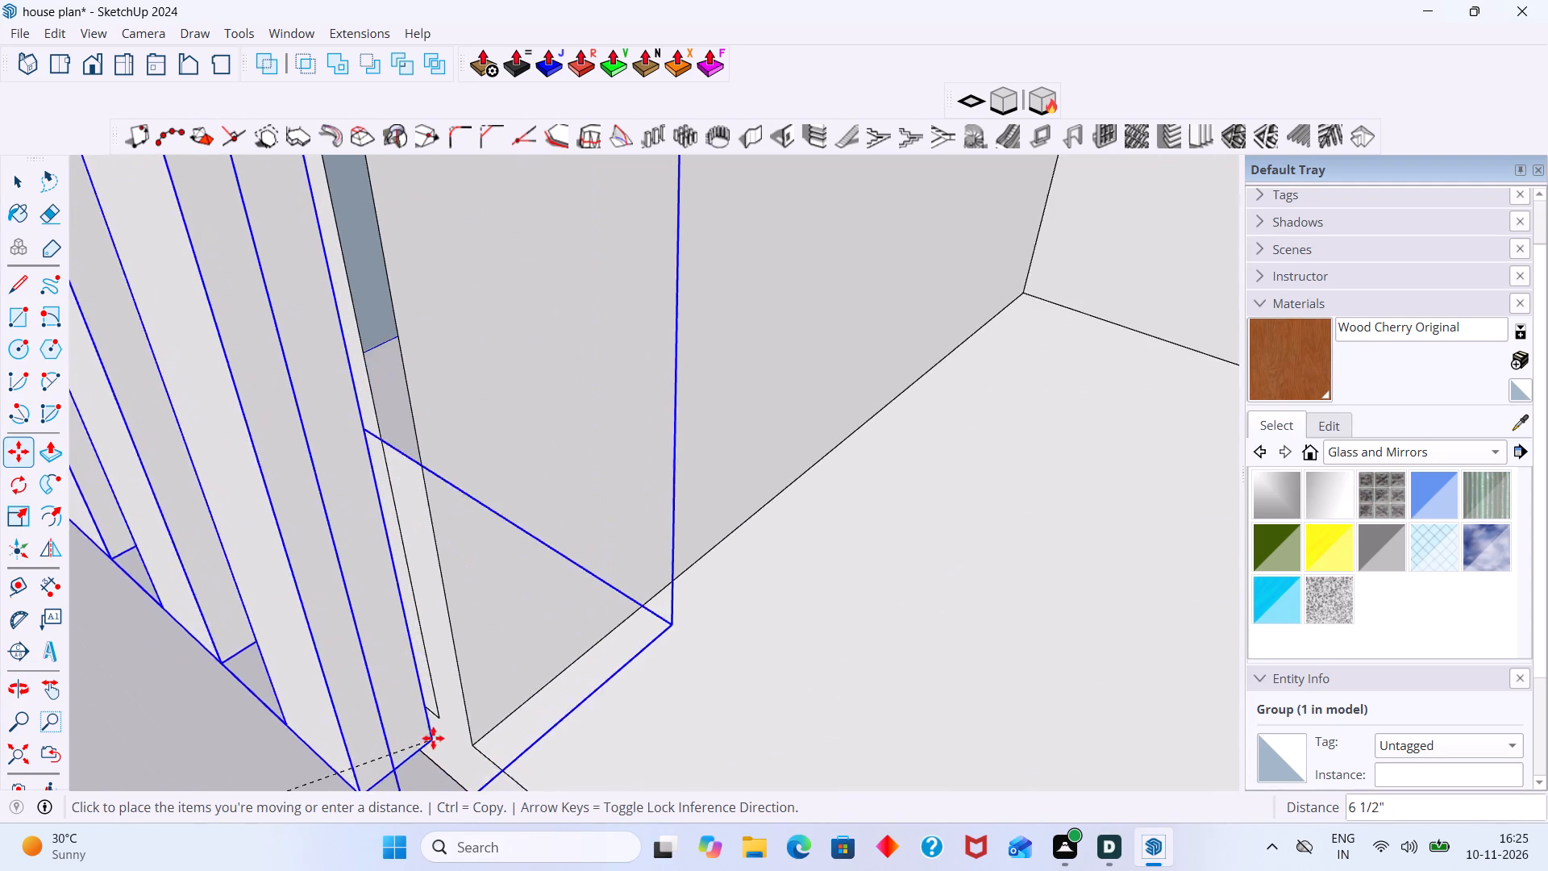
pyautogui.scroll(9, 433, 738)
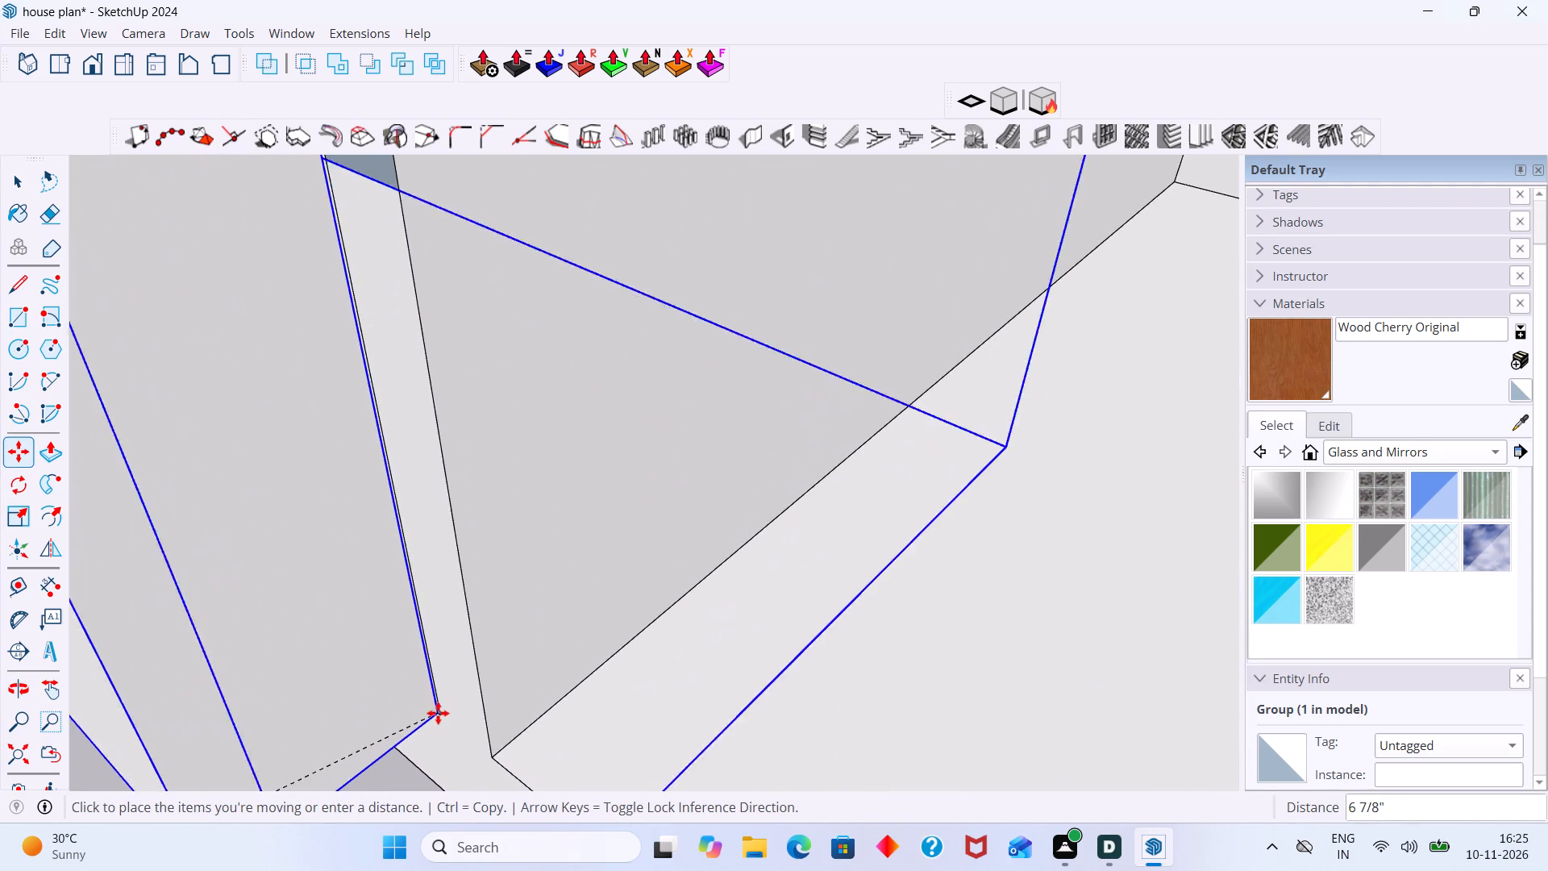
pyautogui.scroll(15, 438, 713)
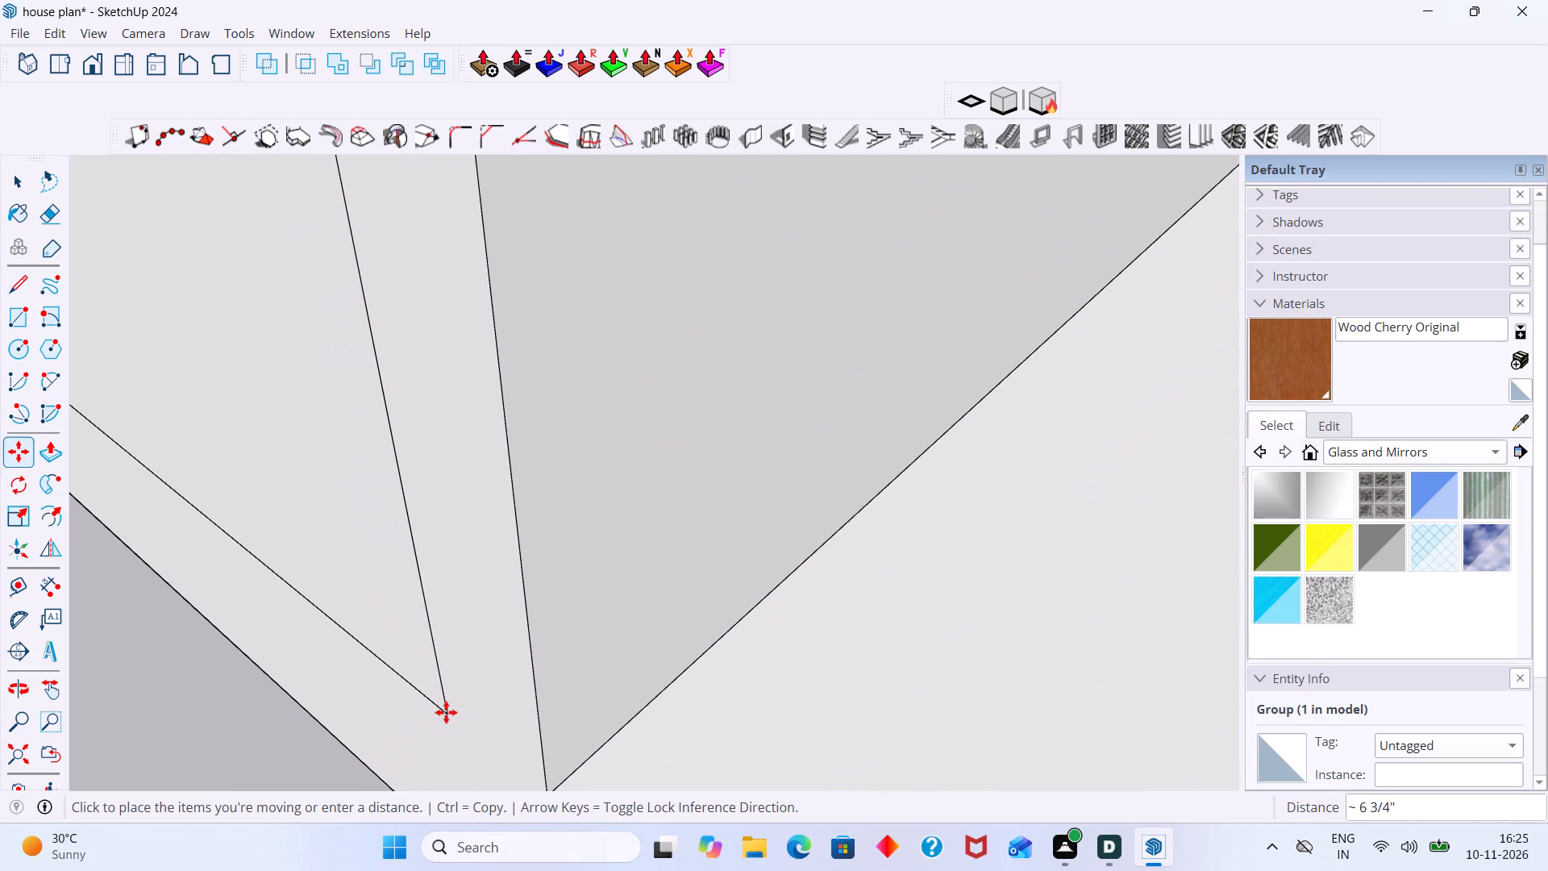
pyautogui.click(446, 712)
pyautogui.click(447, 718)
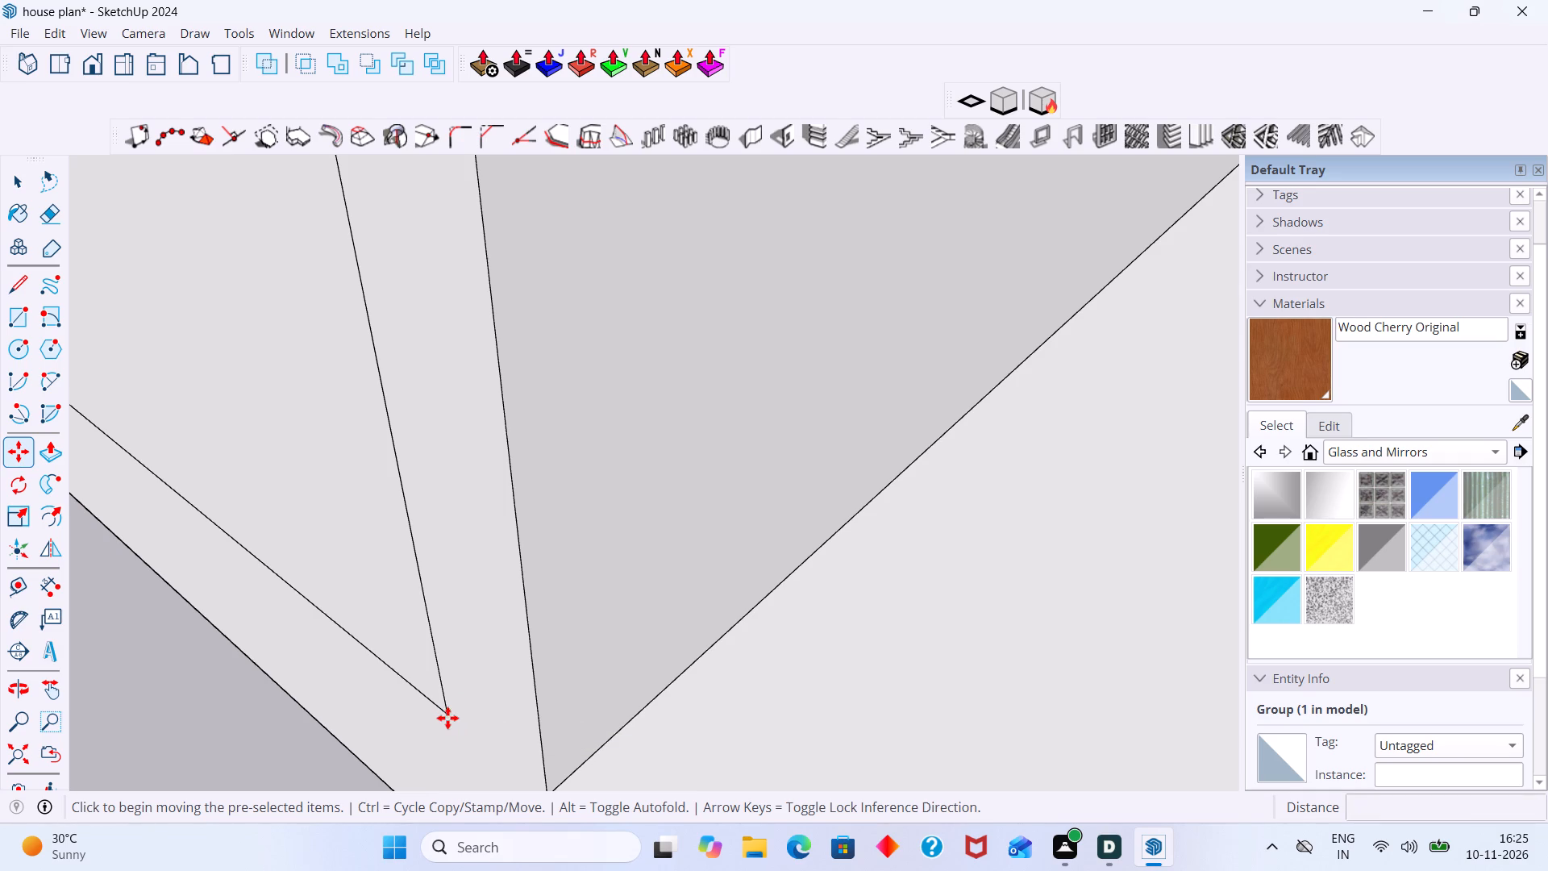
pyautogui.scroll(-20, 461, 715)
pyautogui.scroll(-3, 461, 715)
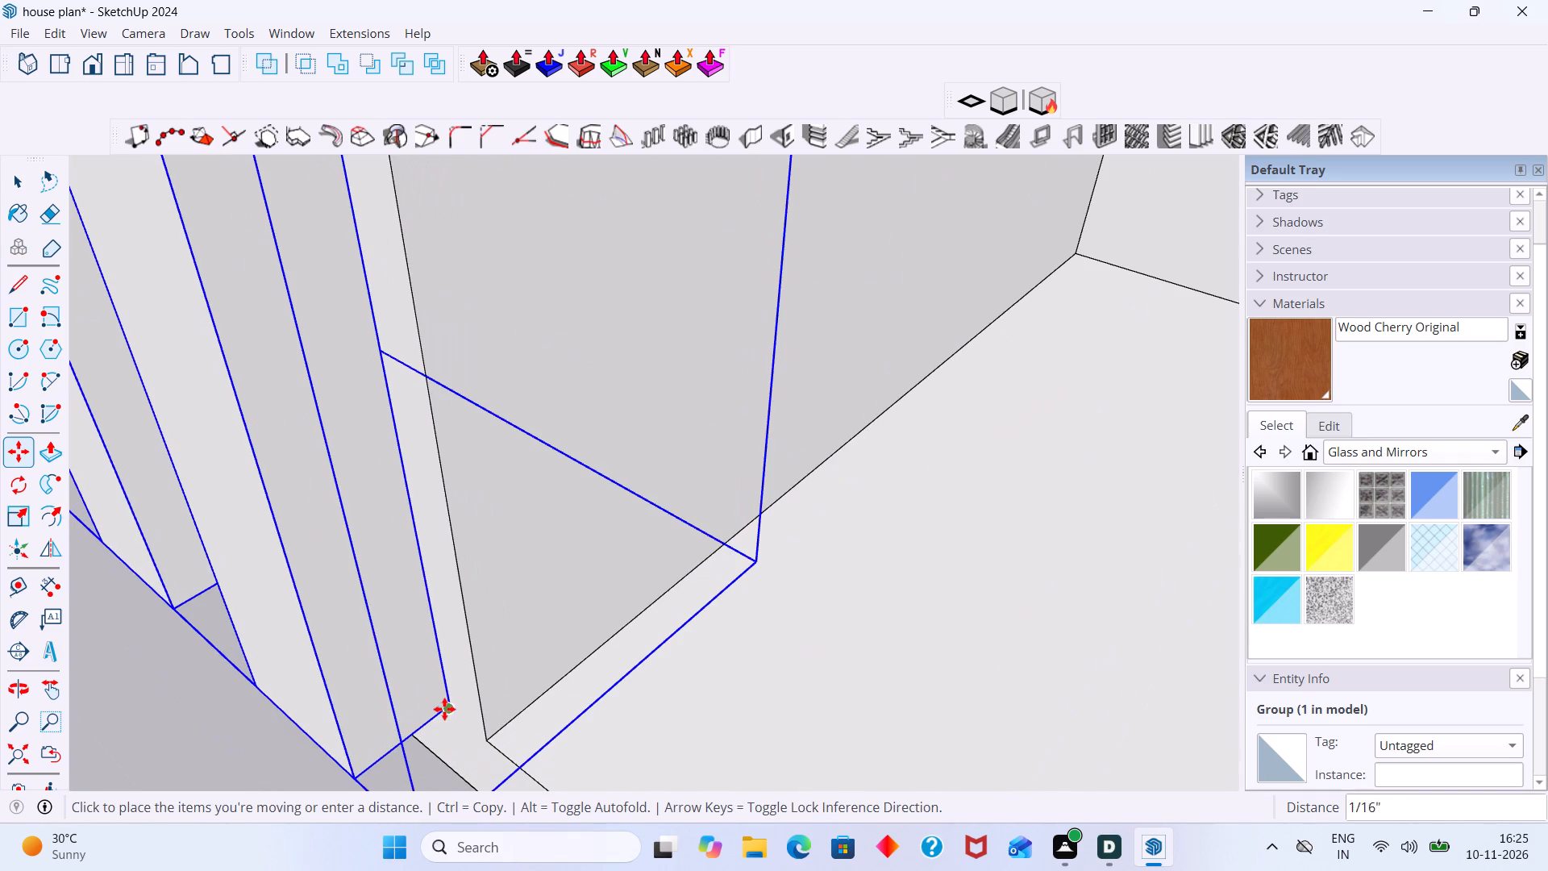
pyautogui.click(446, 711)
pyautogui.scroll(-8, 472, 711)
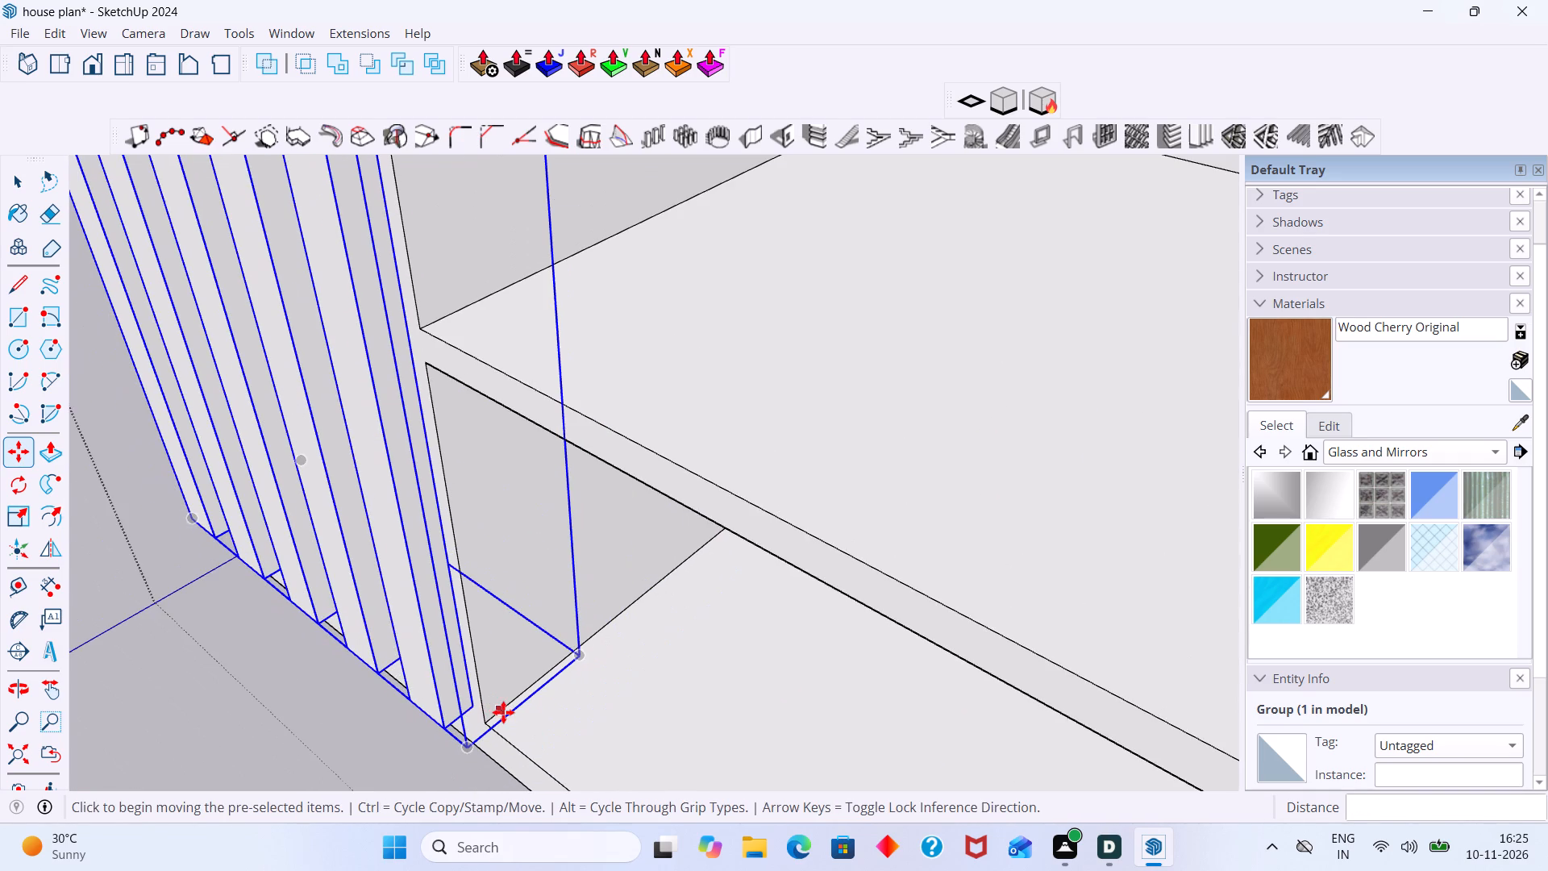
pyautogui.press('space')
# Undo the louvre moves, the backing rectangle and the louvres, back to the plain bottom left panel, and exit its group.
pyautogui.scroll(-13, 539, 704)
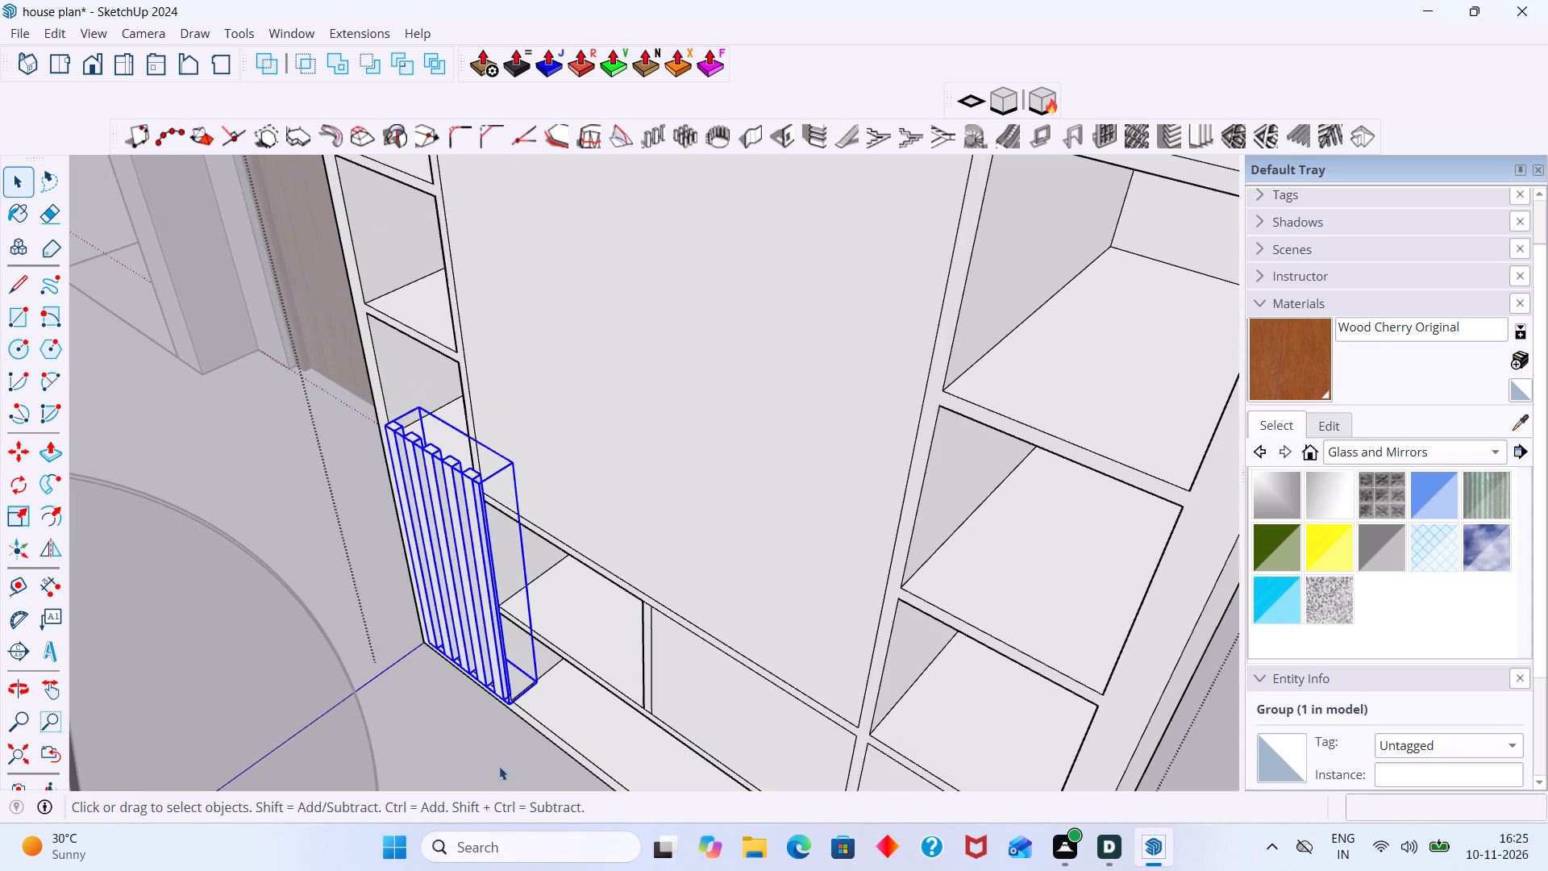
pyautogui.click(505, 788)
pyautogui.scroll(15, 514, 706)
pyautogui.moveTo(542, 723); pyautogui.dragTo(545, 618, button='middle')
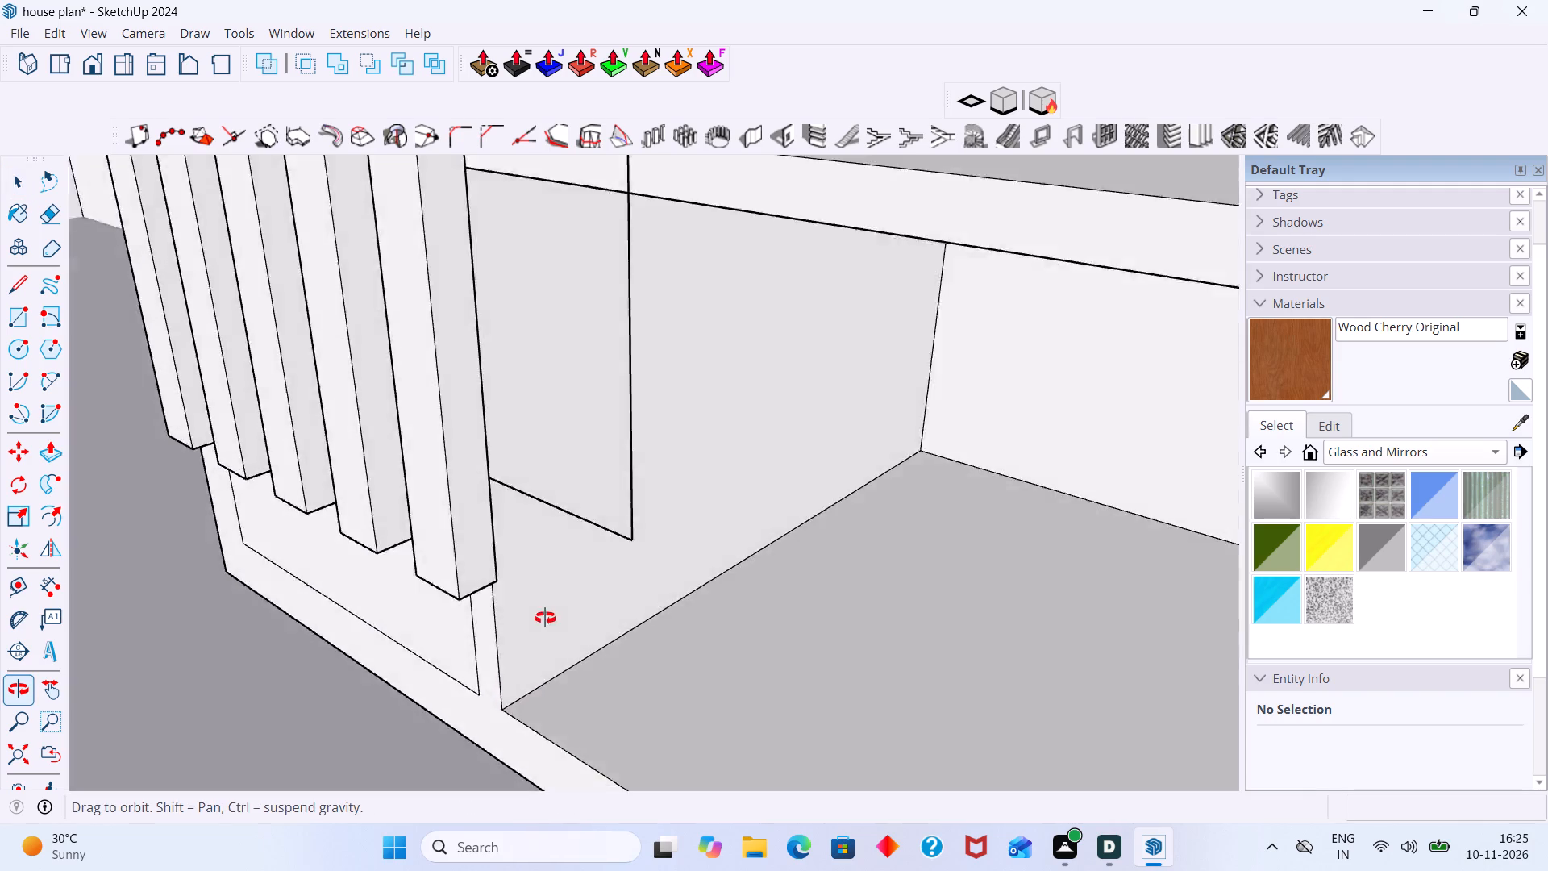
pyautogui.moveTo(545, 618); pyautogui.dragTo(576, 552, button='middle')
pyautogui.moveTo(554, 555); pyautogui.dragTo(409, 423, button='middle')
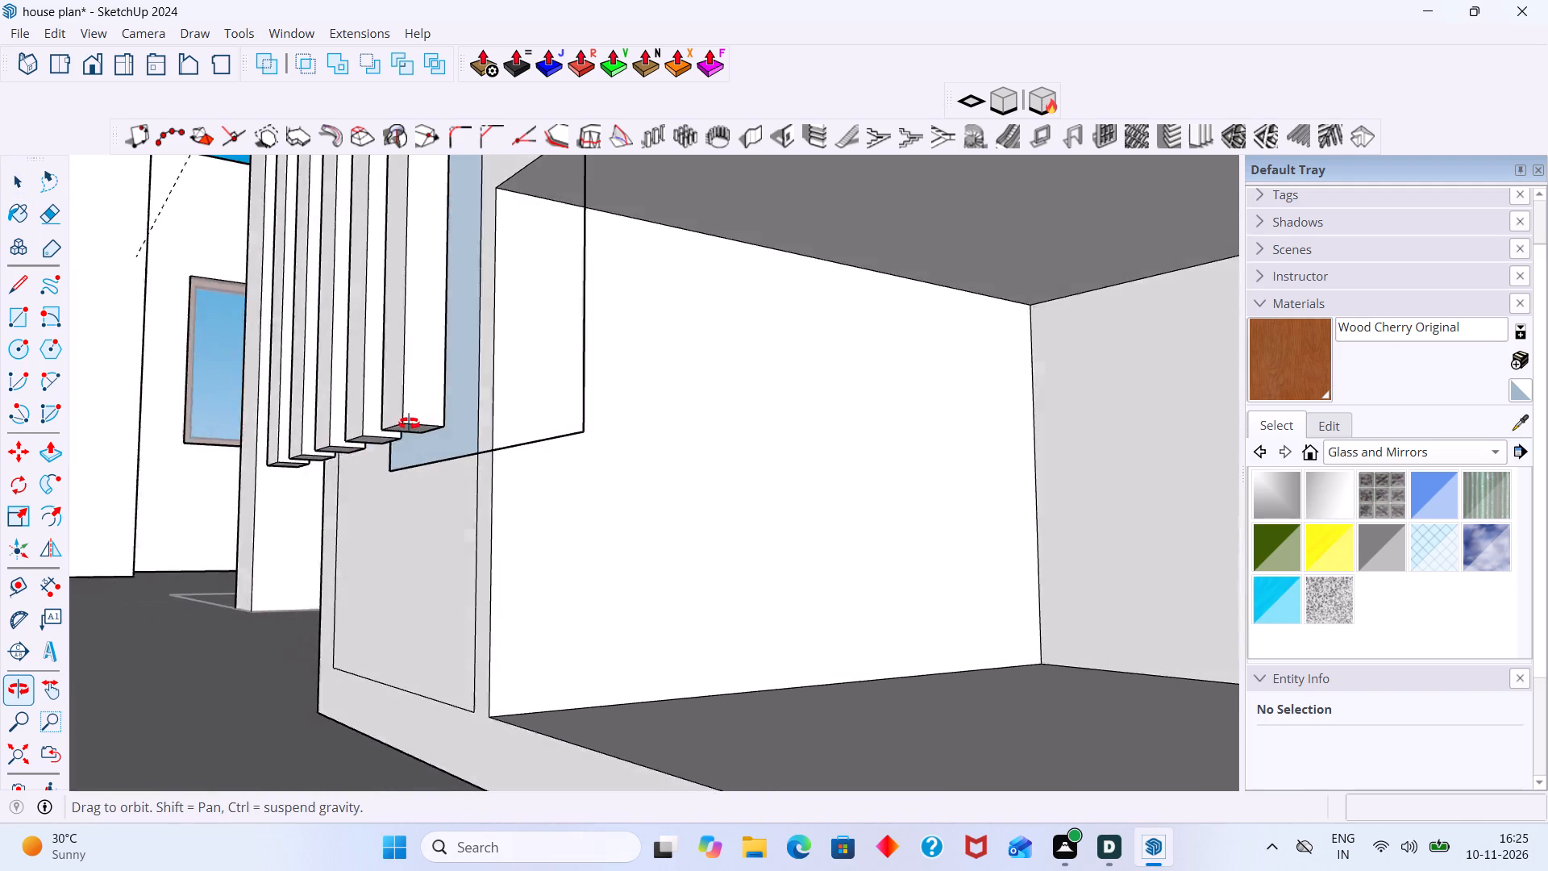
pyautogui.moveTo(409, 423); pyautogui.dragTo(381, 436, button='middle')
pyautogui.hotkey('ctrl', 'z')
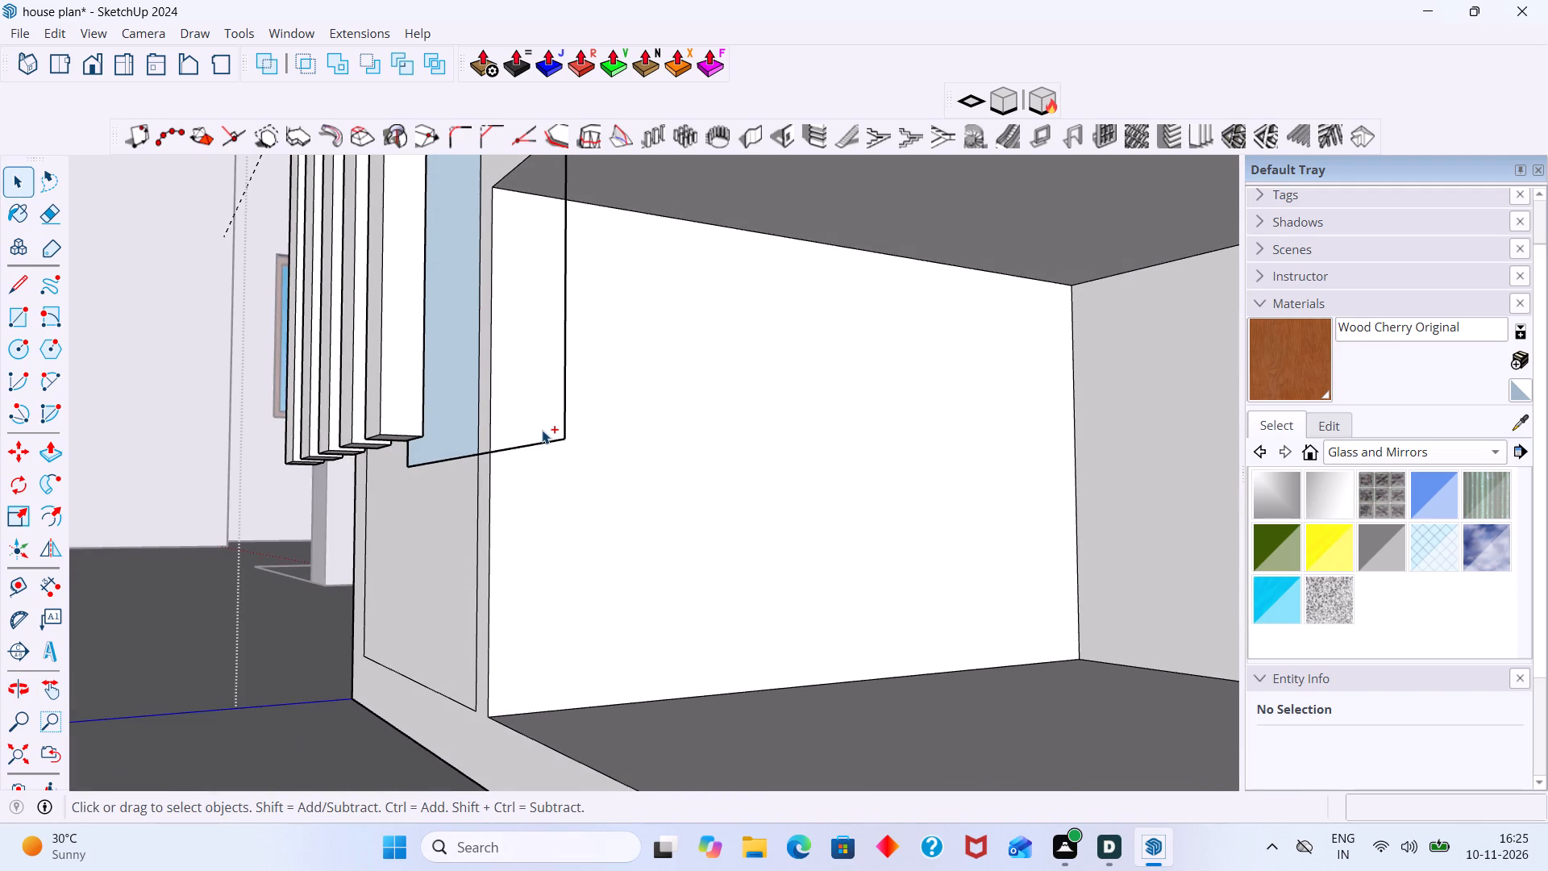
pyautogui.hotkey('ctrl', 'z')
pyautogui.hotkey('ctrl', 'z')
pyautogui.hotkey('ctrl', 'z')
pyautogui.scroll(-6, 498, 556)
pyautogui.moveTo(481, 562); pyautogui.dragTo(467, 673, button='middle')
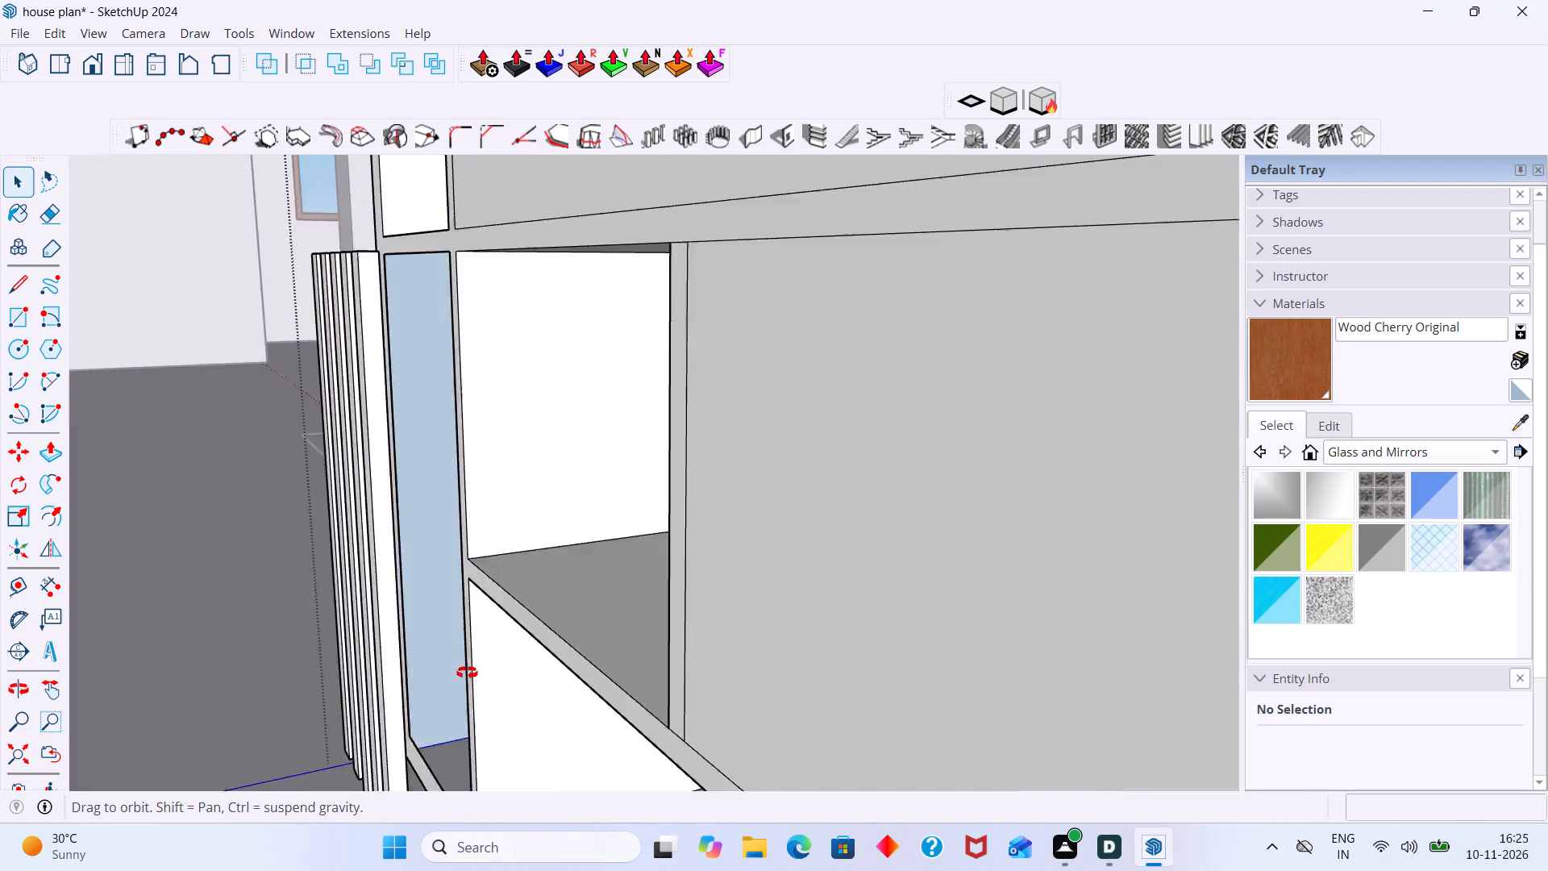
pyautogui.moveTo(467, 673); pyautogui.dragTo(435, 668, button='middle')
pyautogui.scroll(-8, 392, 574)
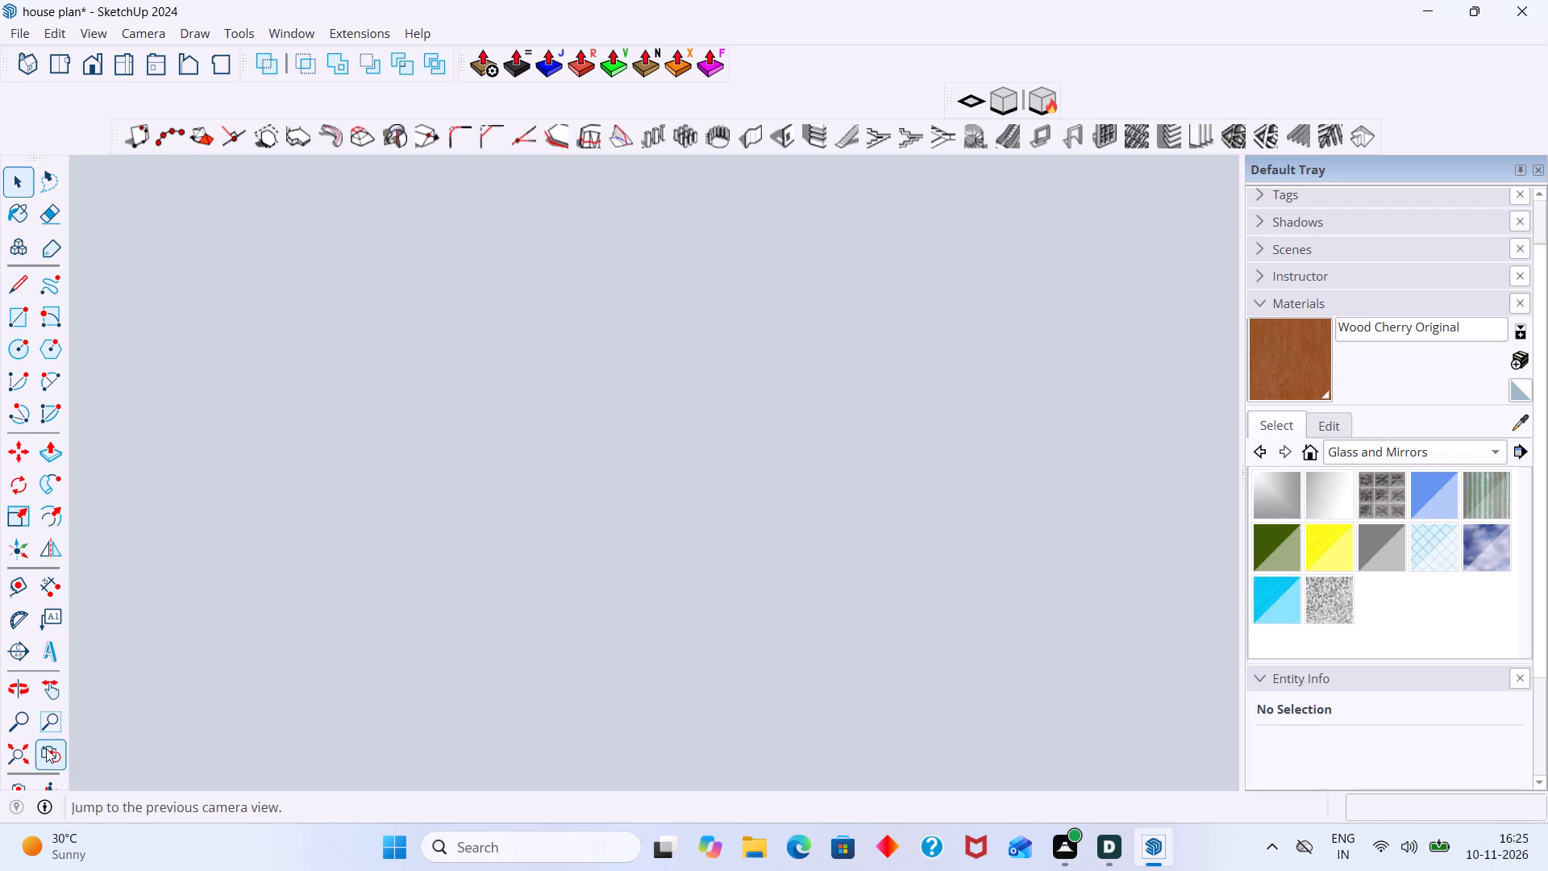
pyautogui.click(15, 758)
pyautogui.scroll(-5, 243, 664)
pyautogui.moveTo(417, 643); pyautogui.dragTo(761, 815, button='middle')
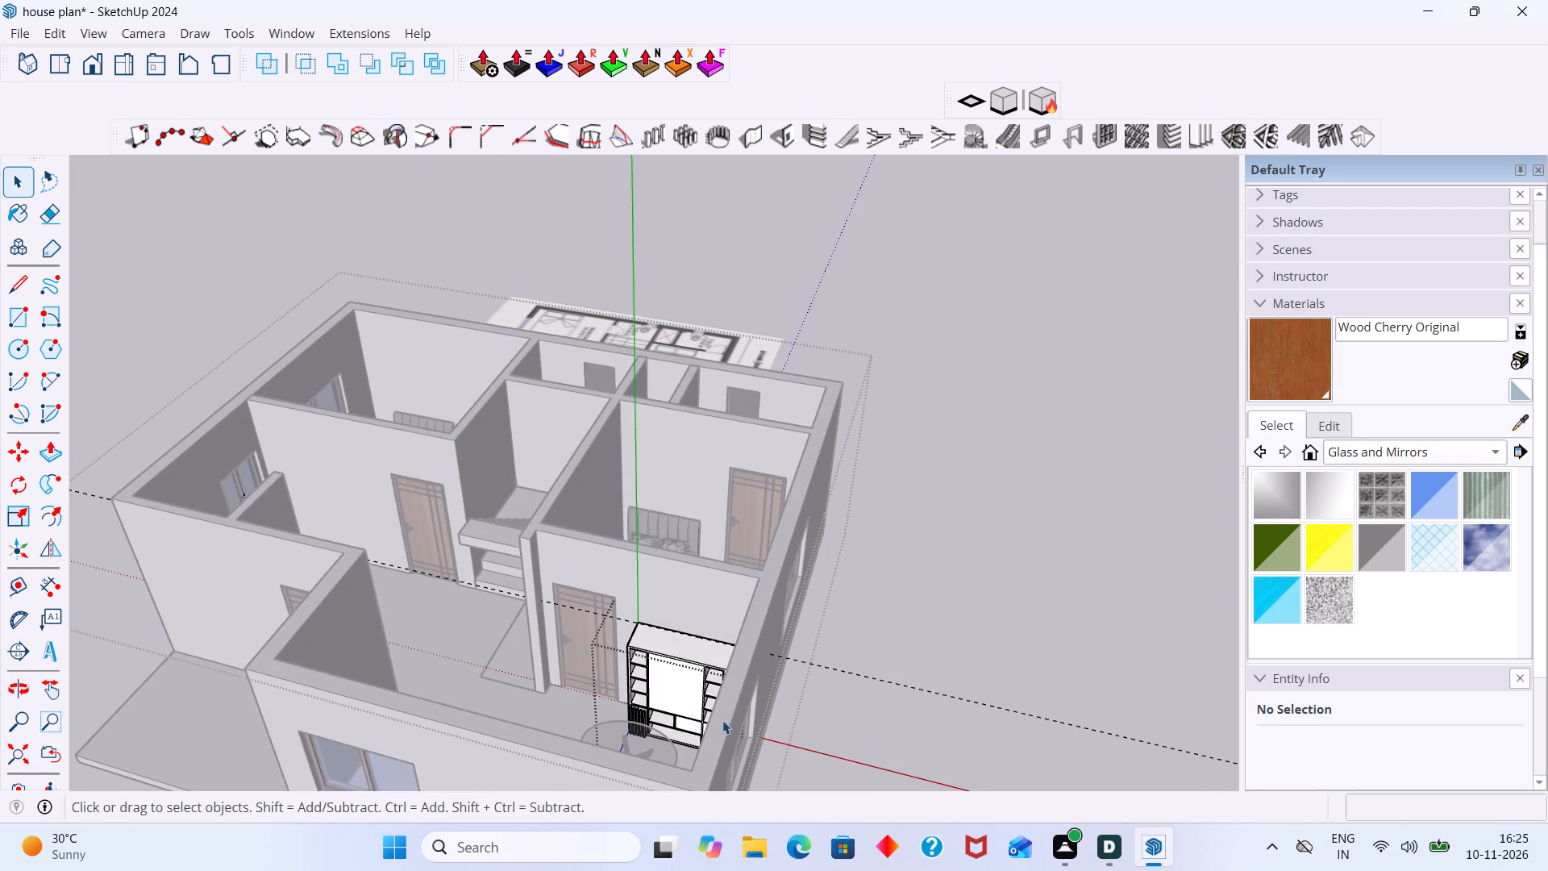
pyautogui.hotkey('ctrl', 'z')
pyautogui.hotkey('ctrl', 'z')
pyautogui.hotkey('ctrl', 'z')
pyautogui.keyDown('ctrl'); pyautogui.click(1024, 584); pyautogui.keyUp('ctrl')
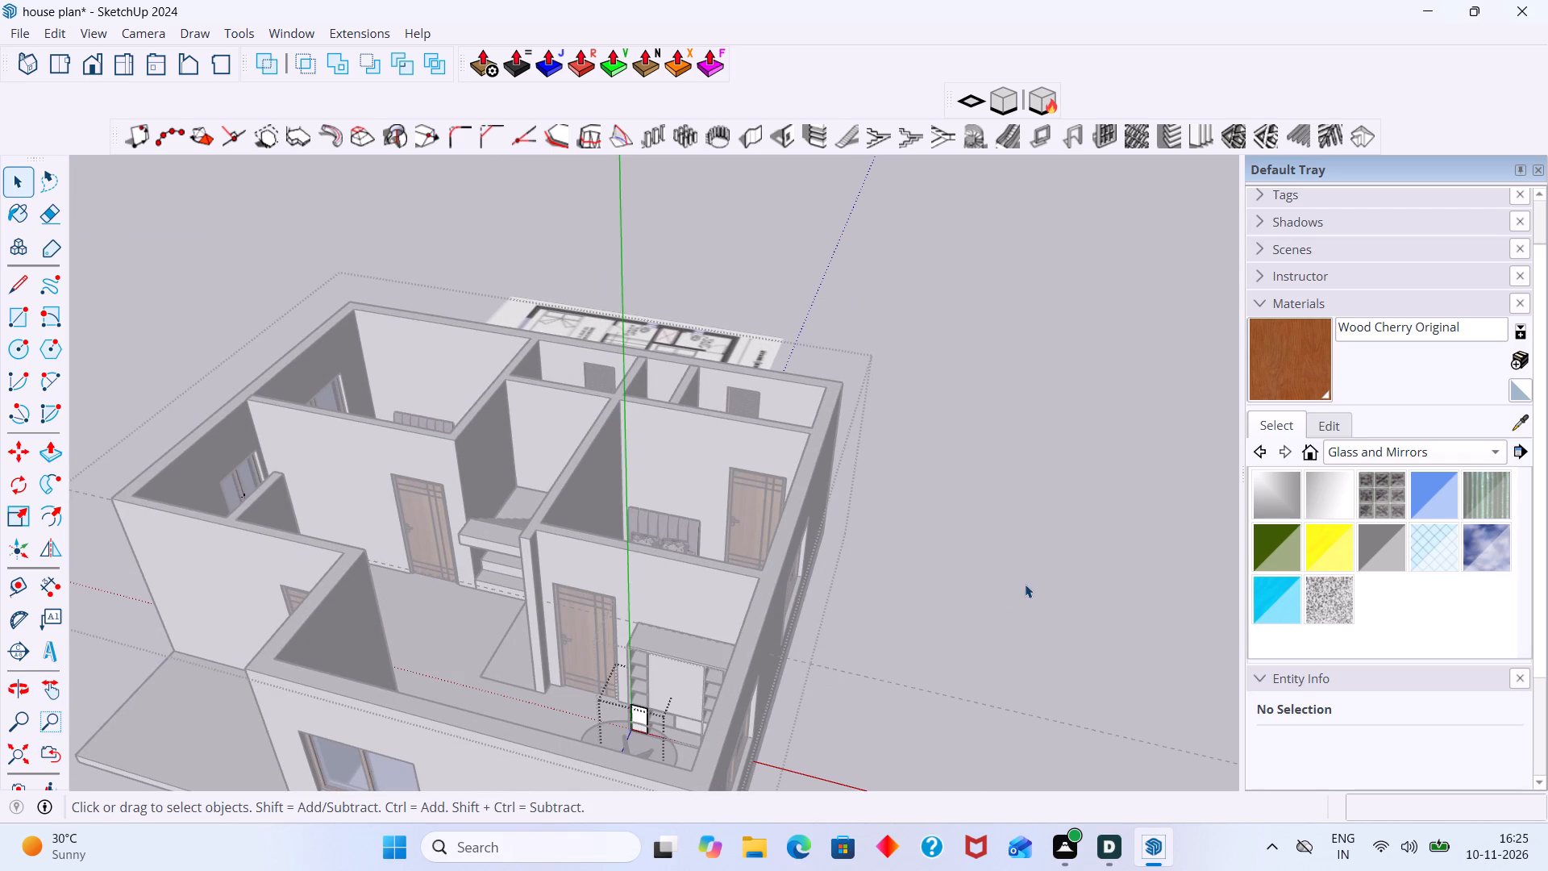
pyautogui.scroll(10, 645, 723)
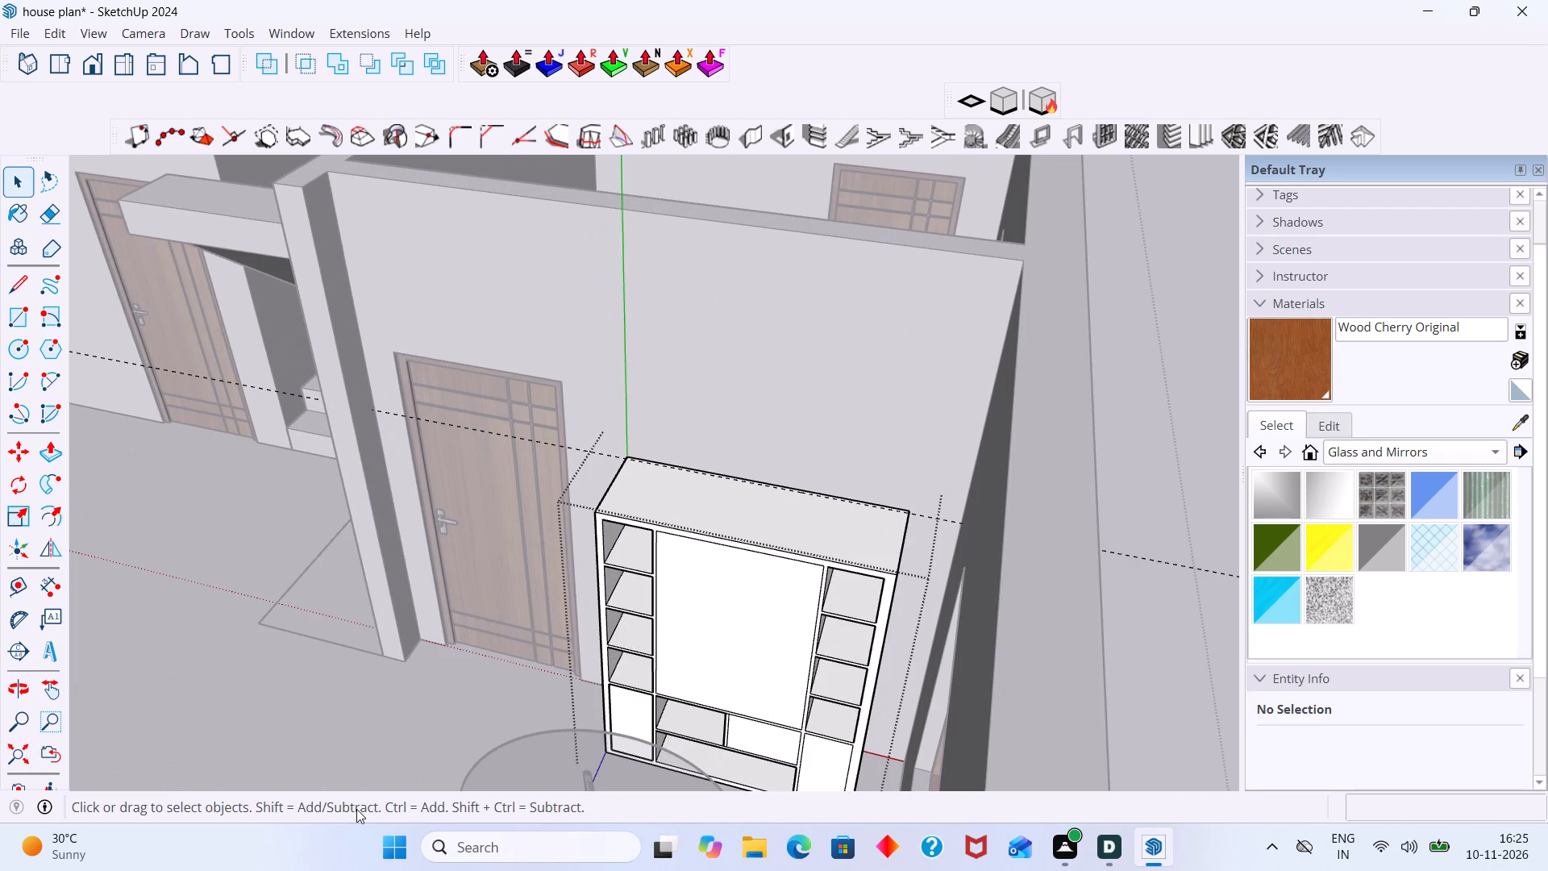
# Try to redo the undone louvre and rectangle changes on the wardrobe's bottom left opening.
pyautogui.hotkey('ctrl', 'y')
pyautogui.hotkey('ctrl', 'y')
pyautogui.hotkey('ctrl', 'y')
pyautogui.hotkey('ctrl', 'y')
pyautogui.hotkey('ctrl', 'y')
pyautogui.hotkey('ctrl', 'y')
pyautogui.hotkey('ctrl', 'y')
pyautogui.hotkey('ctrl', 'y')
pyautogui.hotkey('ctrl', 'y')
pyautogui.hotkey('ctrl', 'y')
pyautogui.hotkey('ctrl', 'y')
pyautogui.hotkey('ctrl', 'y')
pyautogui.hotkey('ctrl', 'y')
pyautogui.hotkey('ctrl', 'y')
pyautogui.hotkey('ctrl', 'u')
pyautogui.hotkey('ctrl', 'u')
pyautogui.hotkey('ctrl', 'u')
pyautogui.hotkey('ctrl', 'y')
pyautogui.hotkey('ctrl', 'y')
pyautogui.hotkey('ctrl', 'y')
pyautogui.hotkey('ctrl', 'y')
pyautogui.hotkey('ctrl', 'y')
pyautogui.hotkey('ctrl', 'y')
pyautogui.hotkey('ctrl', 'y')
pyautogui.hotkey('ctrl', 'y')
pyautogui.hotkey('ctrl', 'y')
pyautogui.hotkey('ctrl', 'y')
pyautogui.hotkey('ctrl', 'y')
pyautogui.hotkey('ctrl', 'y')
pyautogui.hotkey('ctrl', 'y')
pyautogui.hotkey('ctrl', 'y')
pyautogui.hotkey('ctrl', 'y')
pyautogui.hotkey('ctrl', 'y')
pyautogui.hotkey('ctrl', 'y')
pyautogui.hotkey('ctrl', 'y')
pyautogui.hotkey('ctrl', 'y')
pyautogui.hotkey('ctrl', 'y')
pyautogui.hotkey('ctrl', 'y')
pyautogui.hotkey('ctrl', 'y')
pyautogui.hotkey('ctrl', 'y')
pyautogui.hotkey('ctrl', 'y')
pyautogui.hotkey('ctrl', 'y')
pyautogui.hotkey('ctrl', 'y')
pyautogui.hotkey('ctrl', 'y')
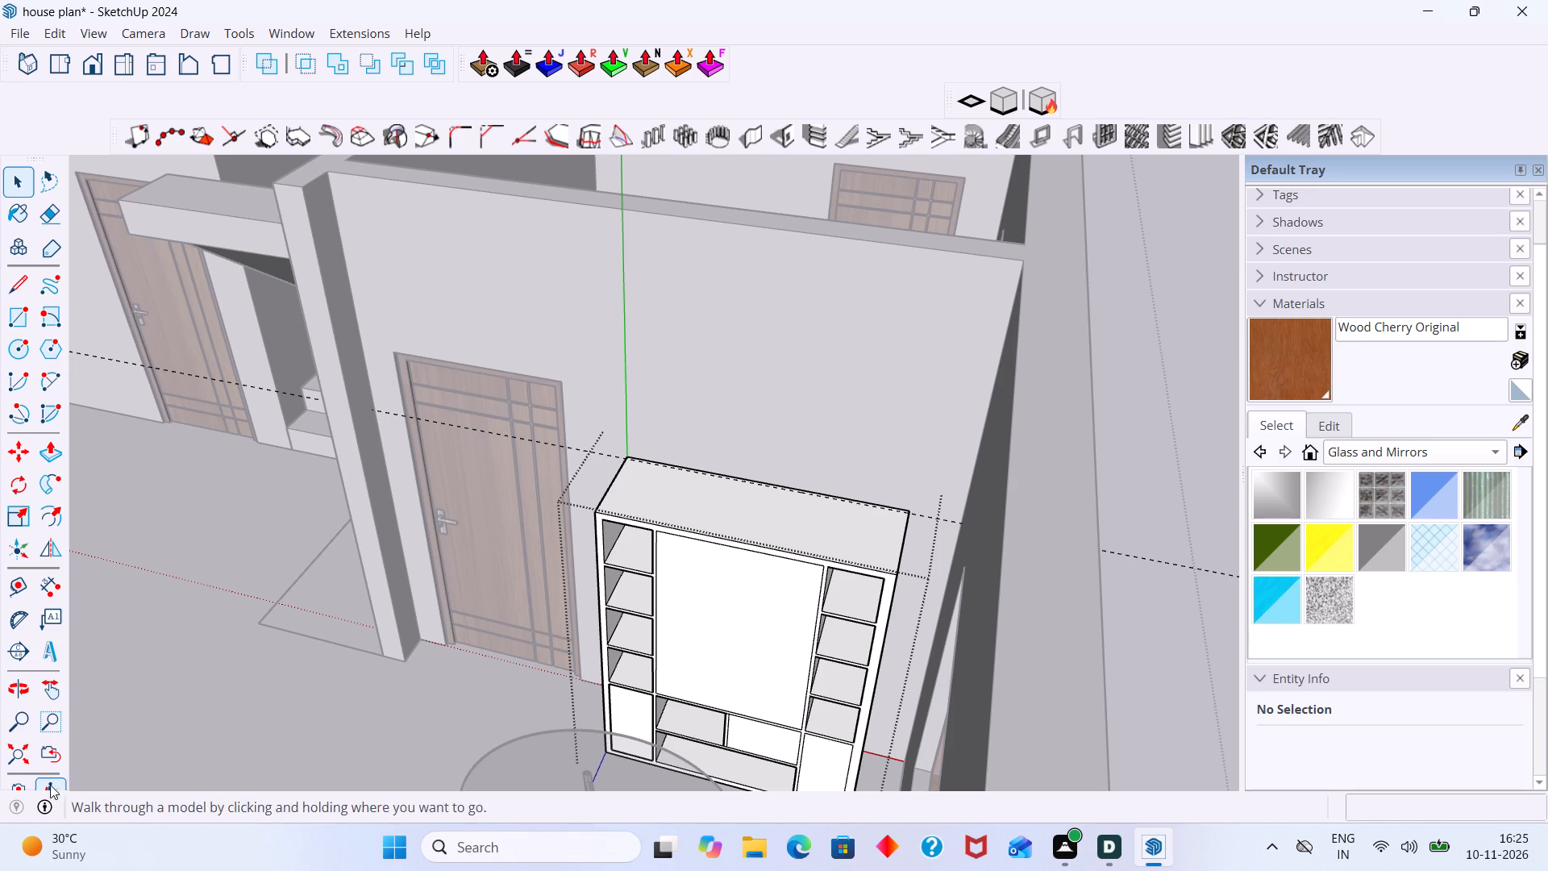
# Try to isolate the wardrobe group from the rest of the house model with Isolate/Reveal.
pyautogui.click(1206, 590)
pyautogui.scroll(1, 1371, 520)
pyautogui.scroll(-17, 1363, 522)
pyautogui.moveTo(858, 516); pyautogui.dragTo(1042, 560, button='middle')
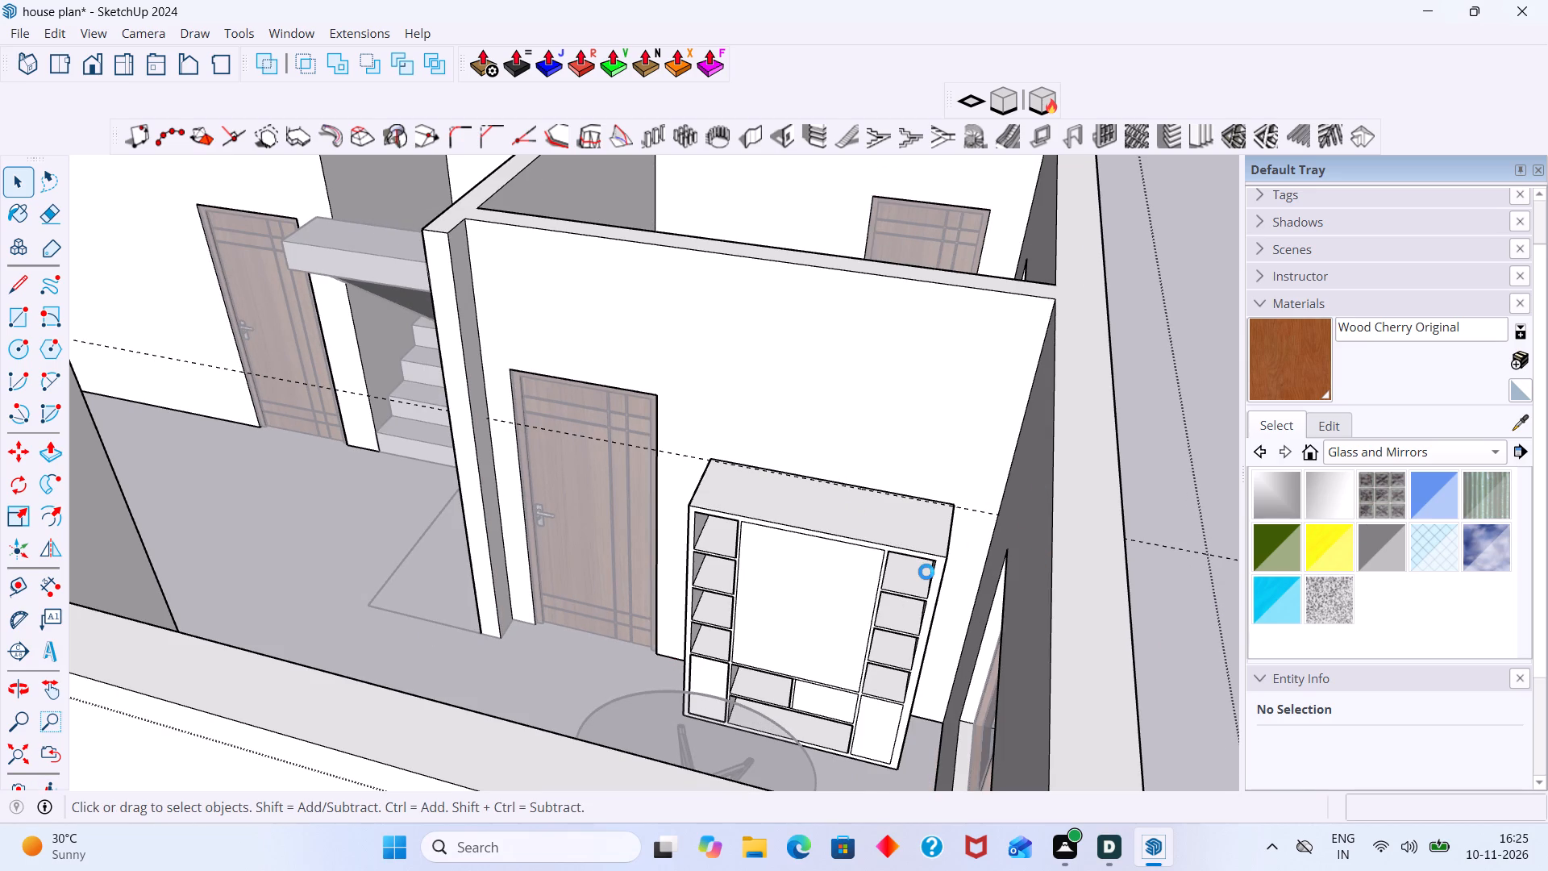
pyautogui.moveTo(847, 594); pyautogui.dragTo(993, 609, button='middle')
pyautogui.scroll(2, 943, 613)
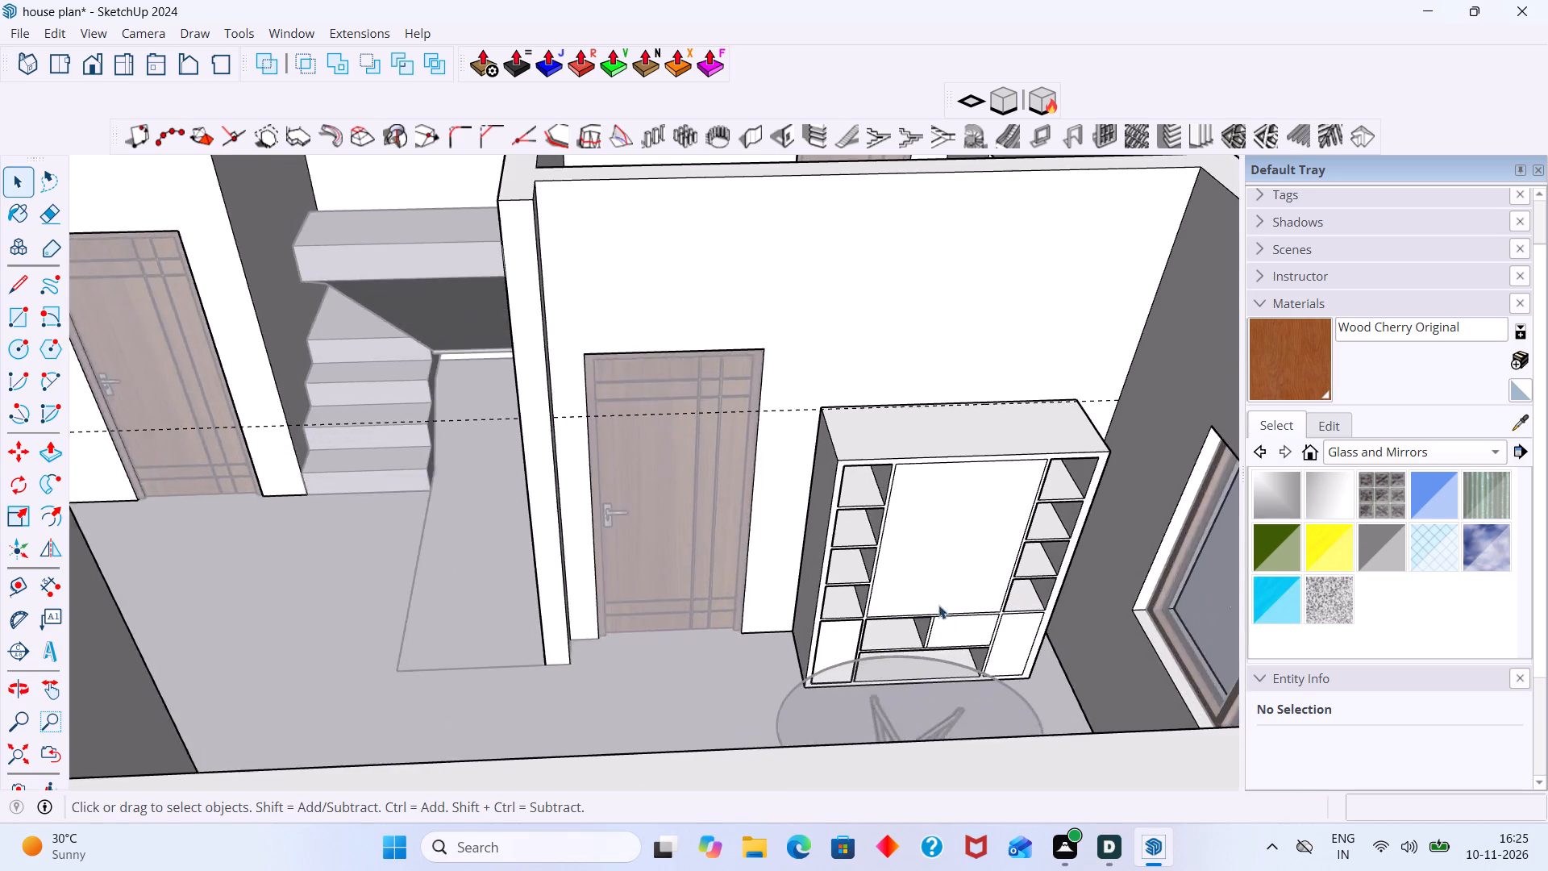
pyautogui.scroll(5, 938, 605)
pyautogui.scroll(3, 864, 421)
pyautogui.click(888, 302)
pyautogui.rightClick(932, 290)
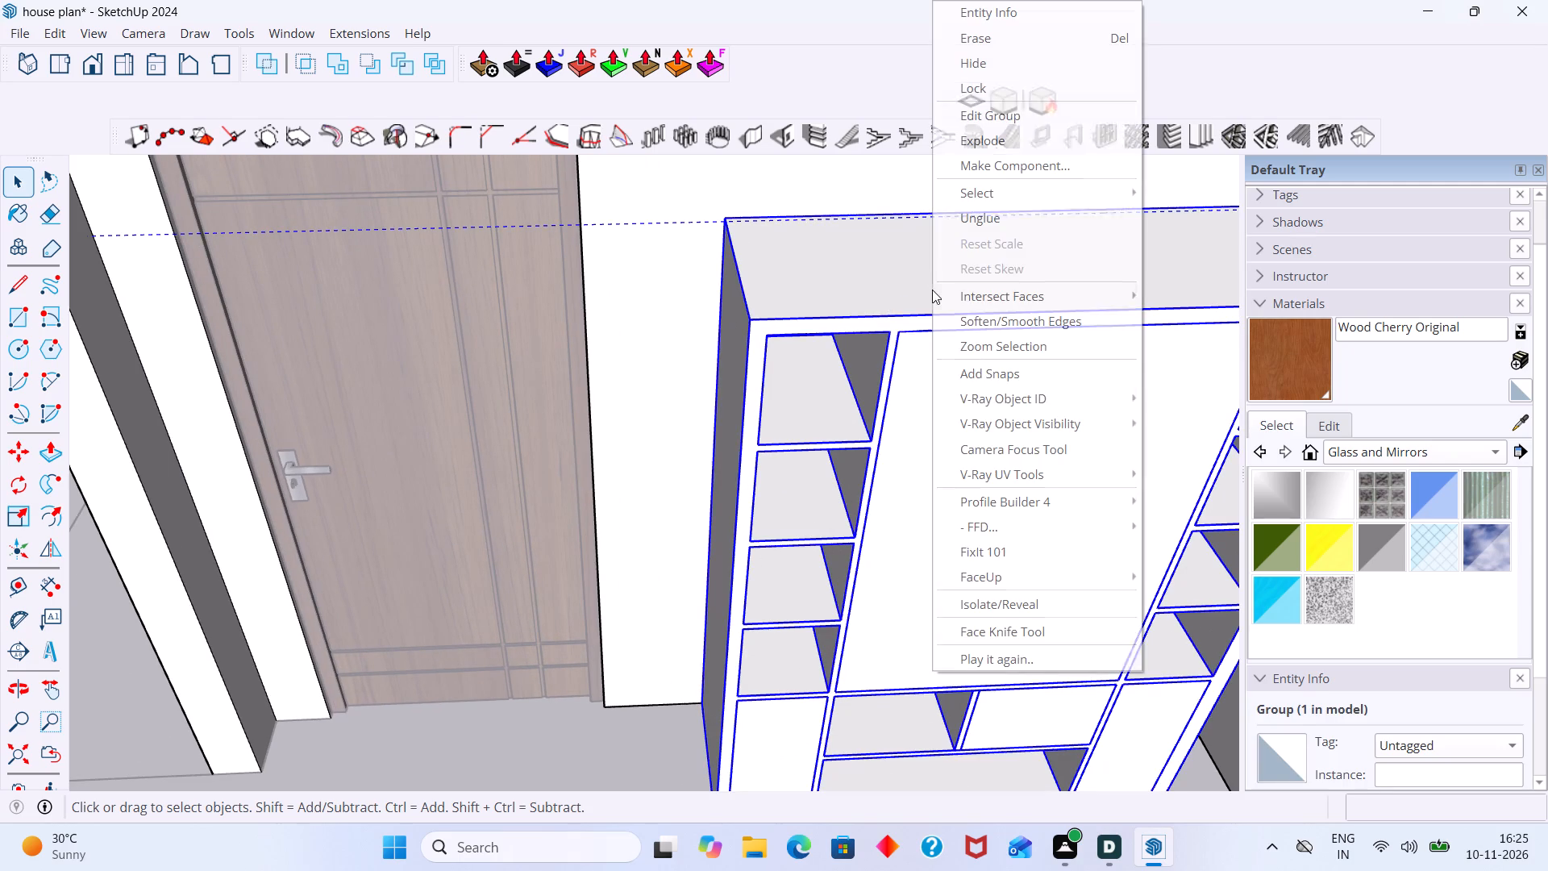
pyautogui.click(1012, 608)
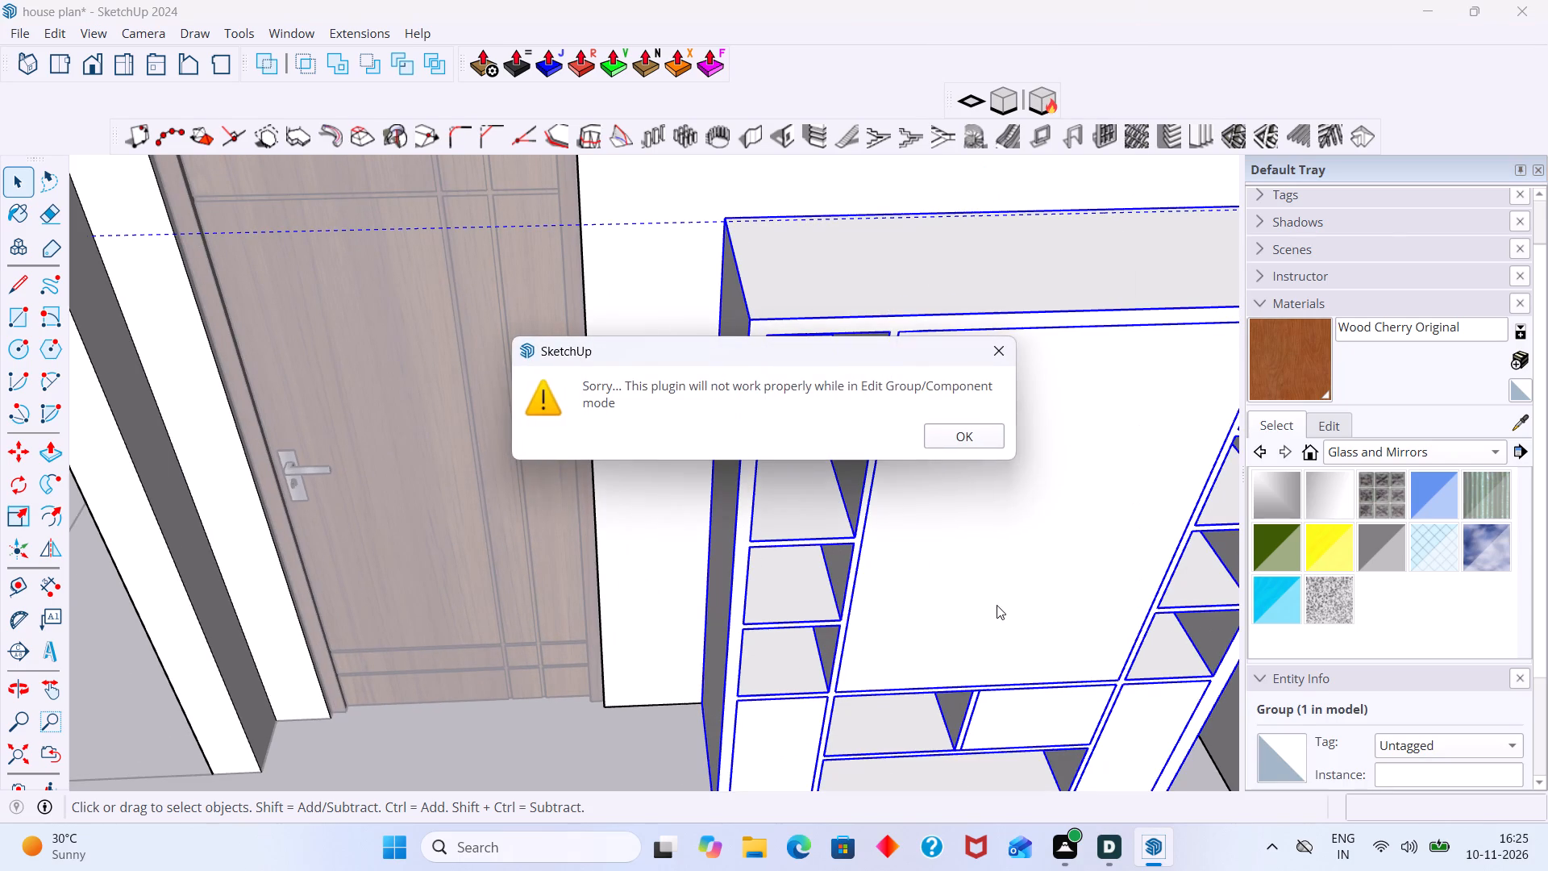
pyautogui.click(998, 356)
# Inside the wardrobe group, select all connected carcass geometry except the bottom left panel and make it a group.
pyautogui.doubleClick(903, 281)
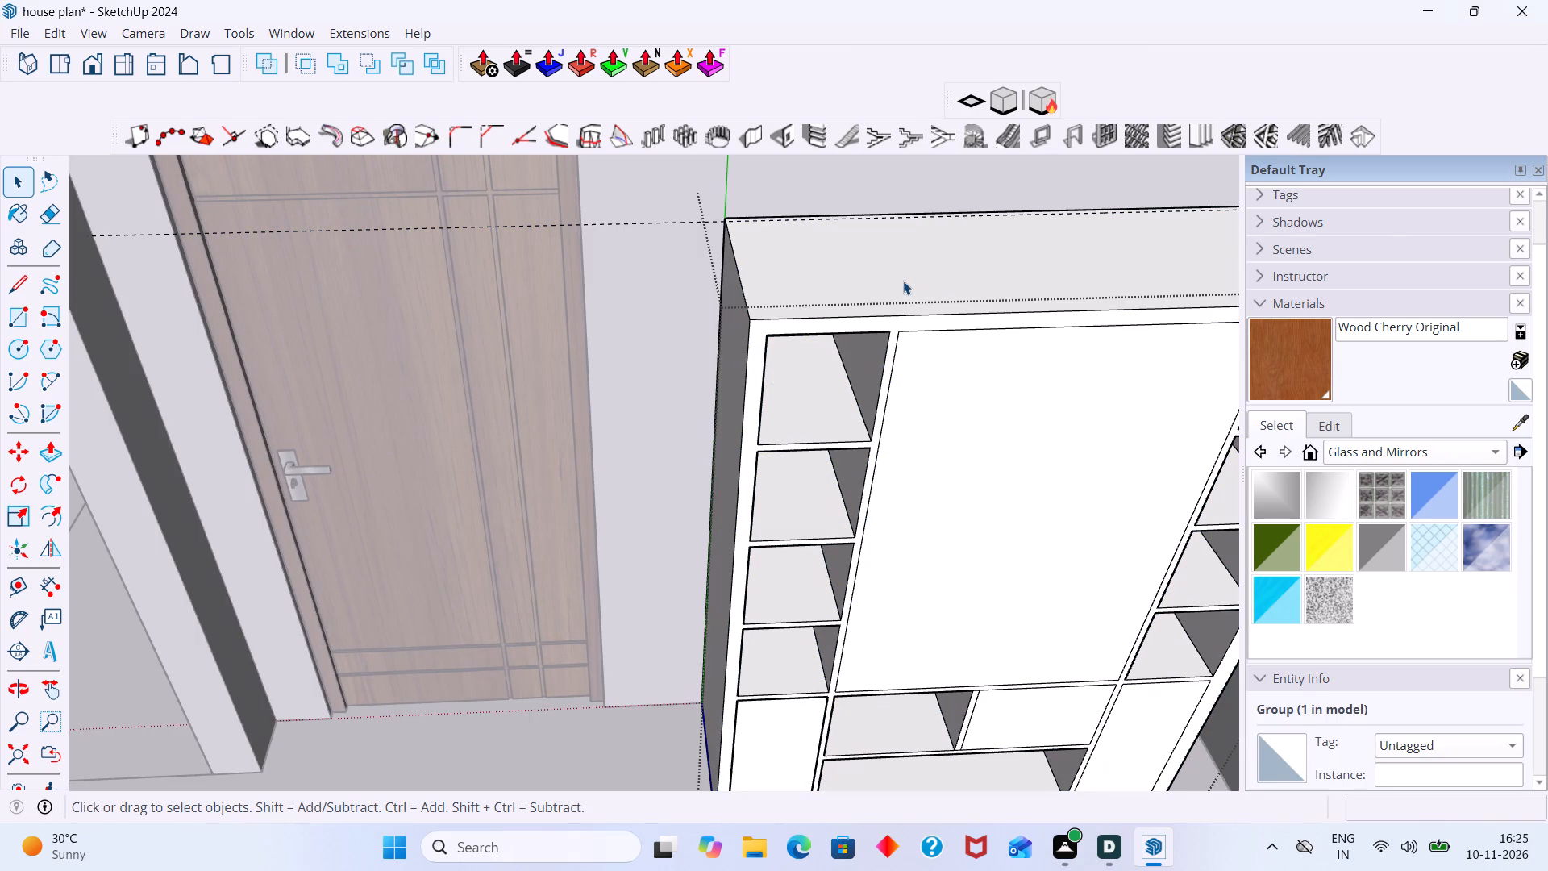
pyautogui.click(903, 281)
pyautogui.scroll(-6, 888, 335)
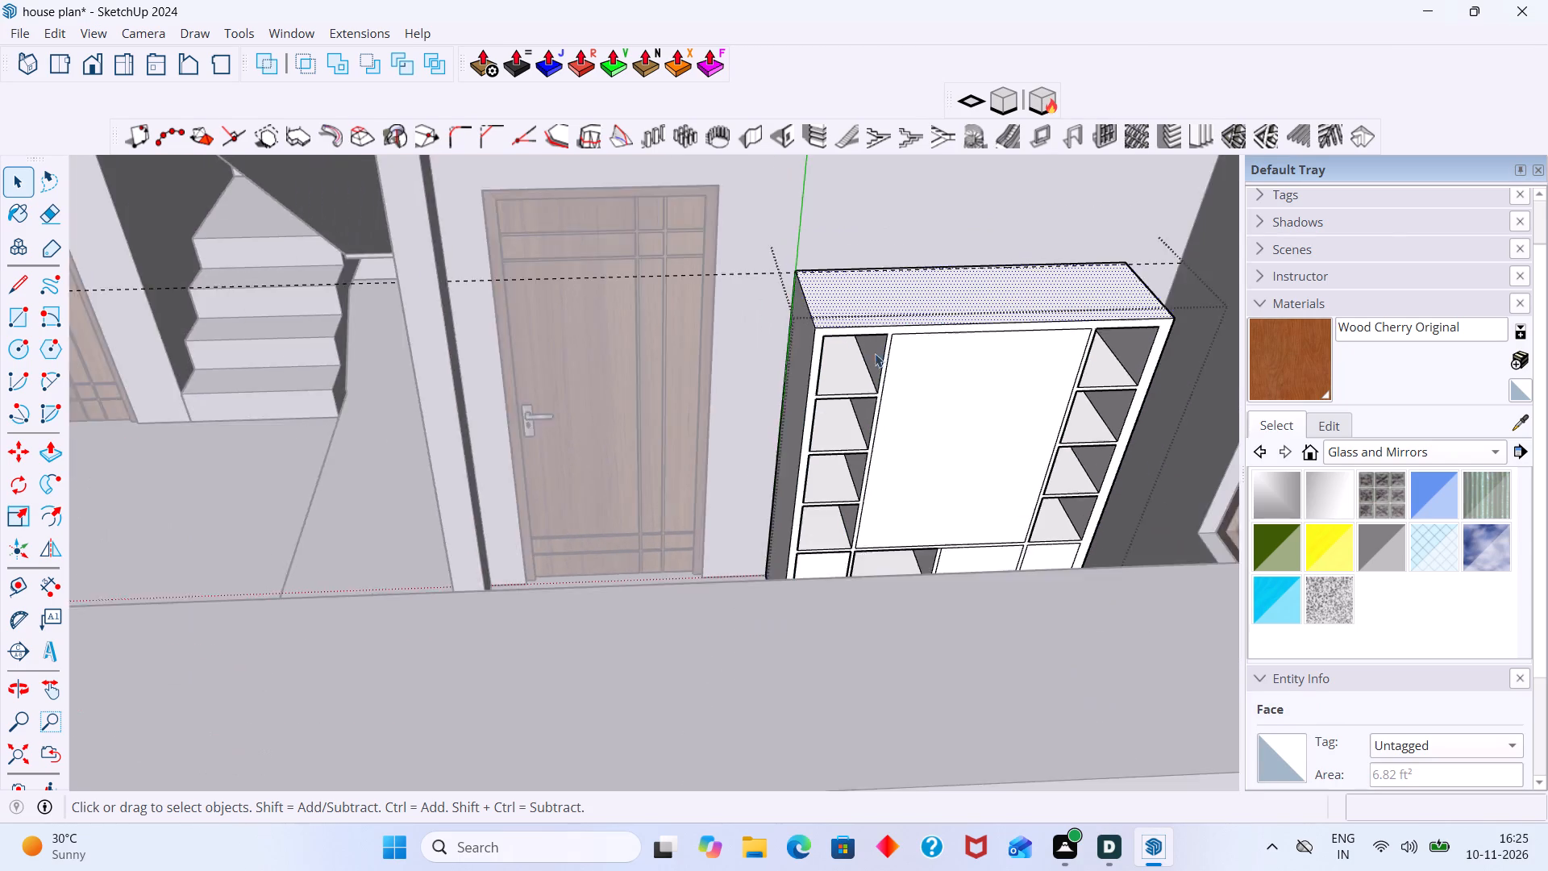
pyautogui.scroll(-6, 875, 353)
pyautogui.tripleClick(846, 327)
pyautogui.click(846, 326)
pyautogui.scroll(-2, 847, 325)
pyautogui.moveTo(851, 344); pyautogui.dragTo(855, 549, button='middle')
pyautogui.scroll(8, 843, 532)
pyautogui.moveTo(828, 515); pyautogui.dragTo(902, 434, button='middle')
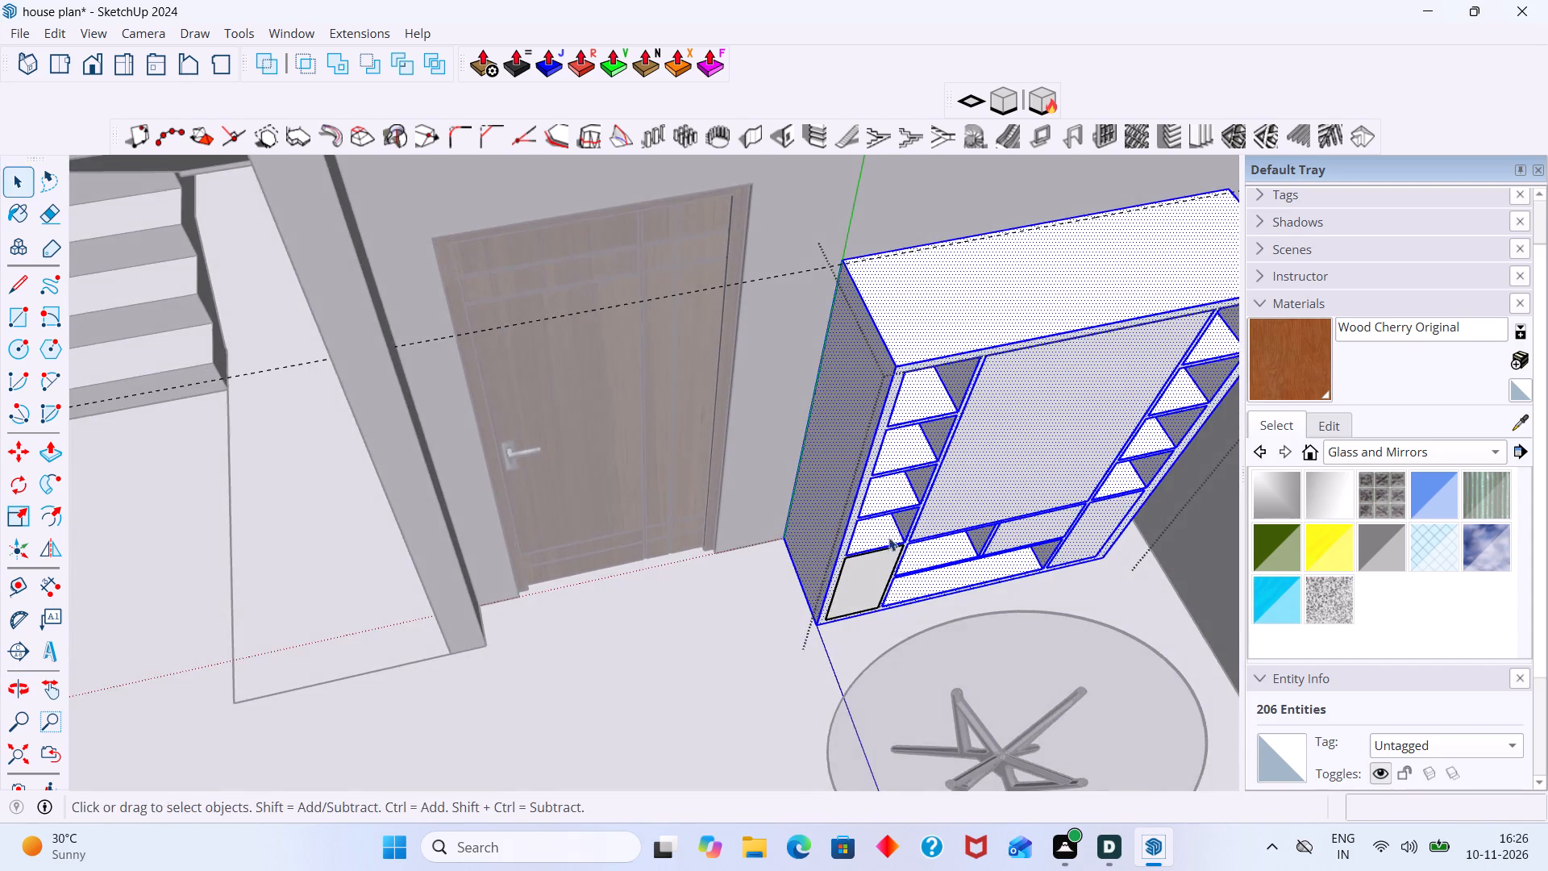
pyautogui.scroll(1, 888, 545)
pyautogui.moveTo(885, 540); pyautogui.dragTo(833, 494, button='middle')
pyautogui.scroll(6, 826, 581)
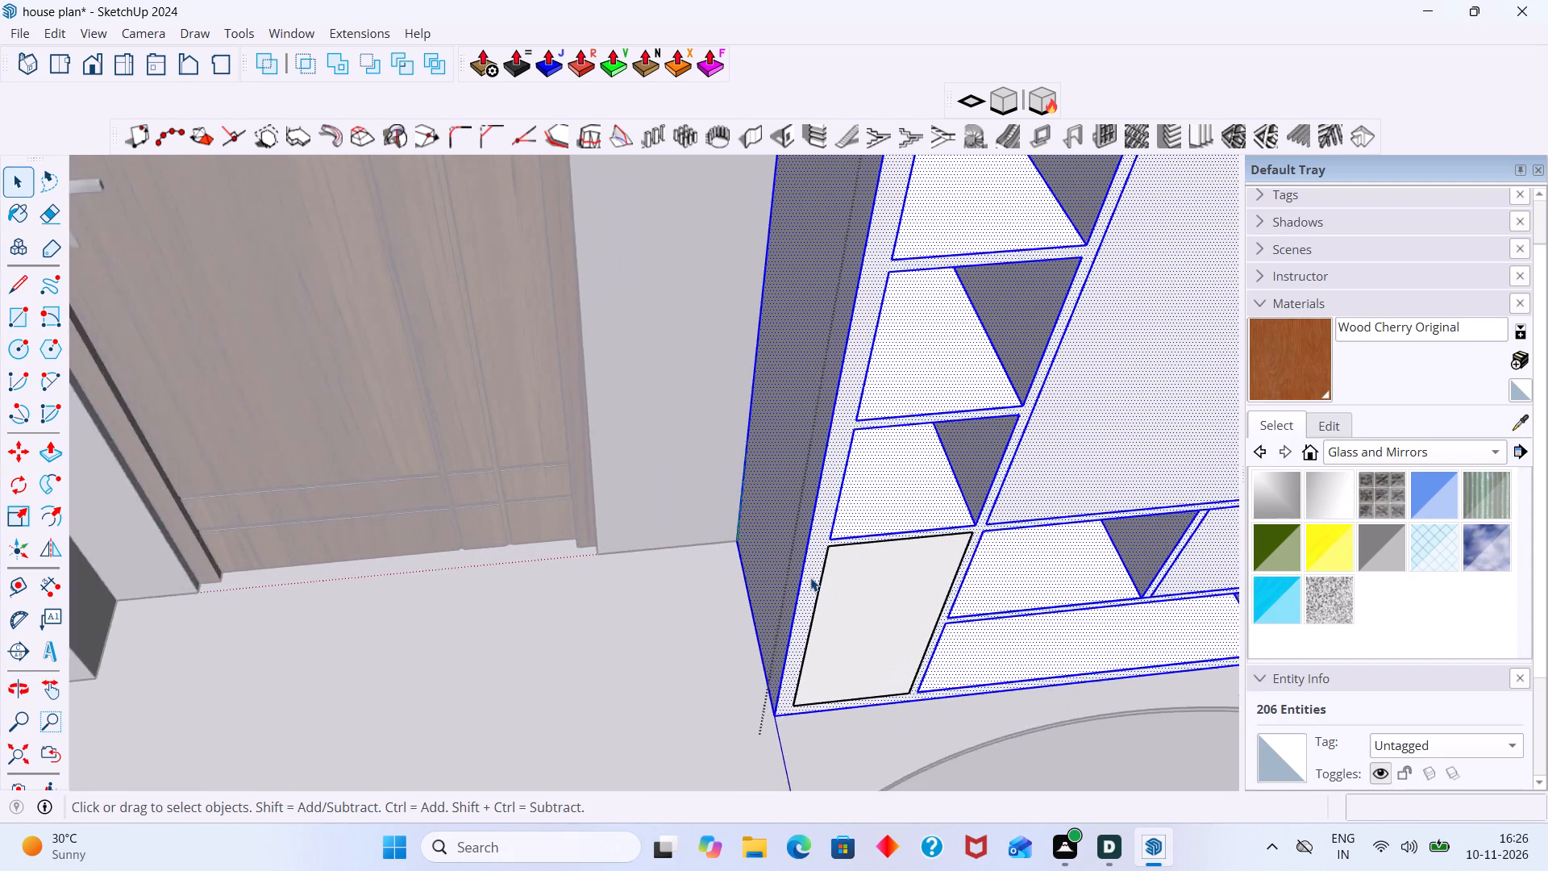
pyautogui.scroll(3, 810, 577)
pyautogui.rightClick(814, 576)
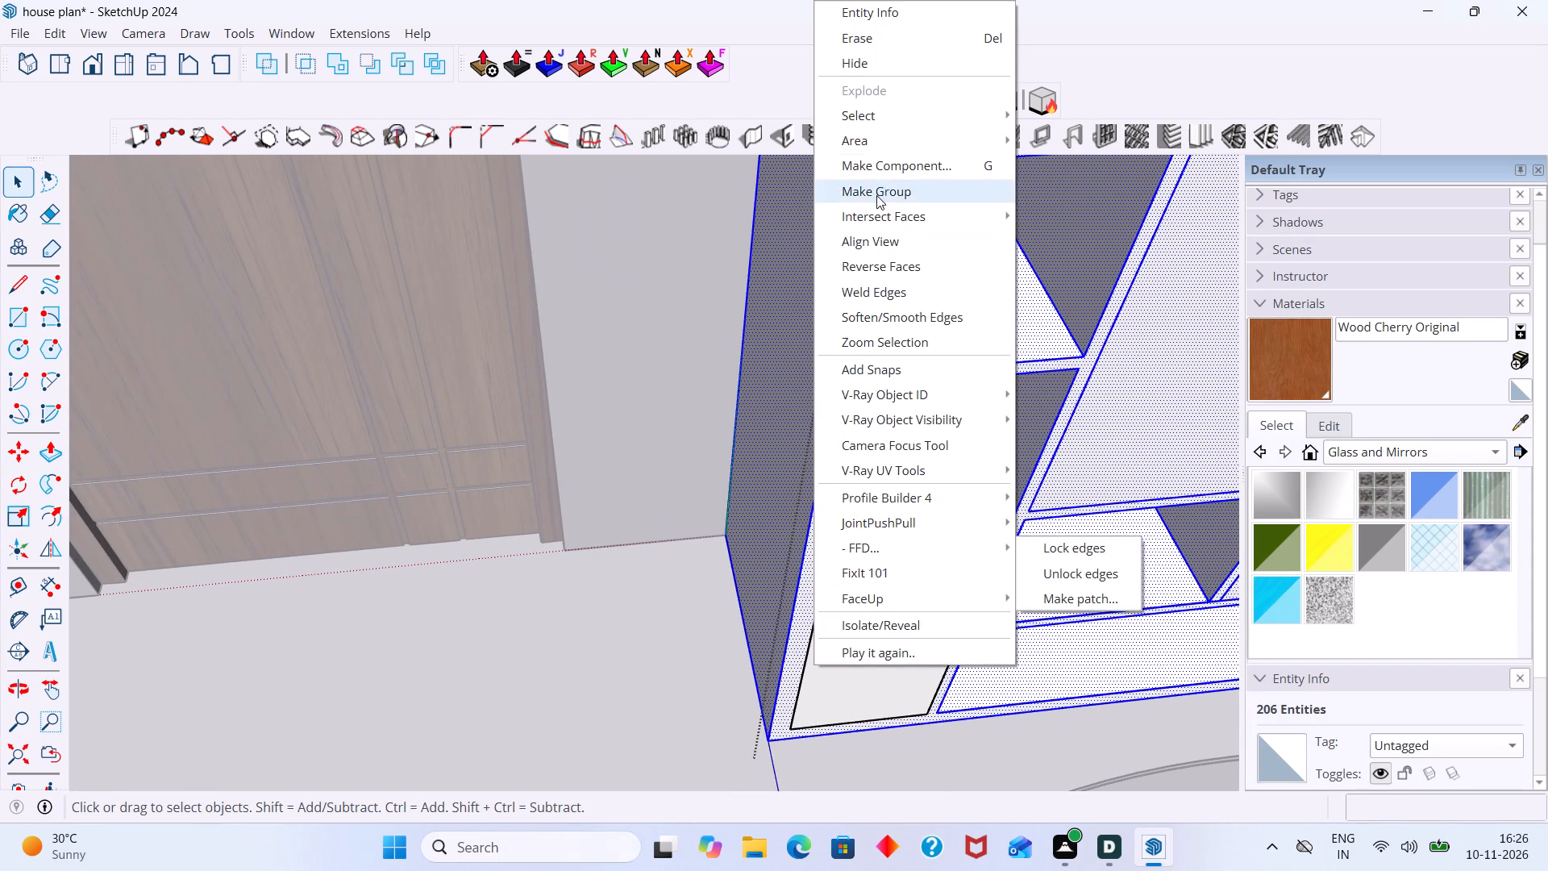
pyautogui.click(876, 196)
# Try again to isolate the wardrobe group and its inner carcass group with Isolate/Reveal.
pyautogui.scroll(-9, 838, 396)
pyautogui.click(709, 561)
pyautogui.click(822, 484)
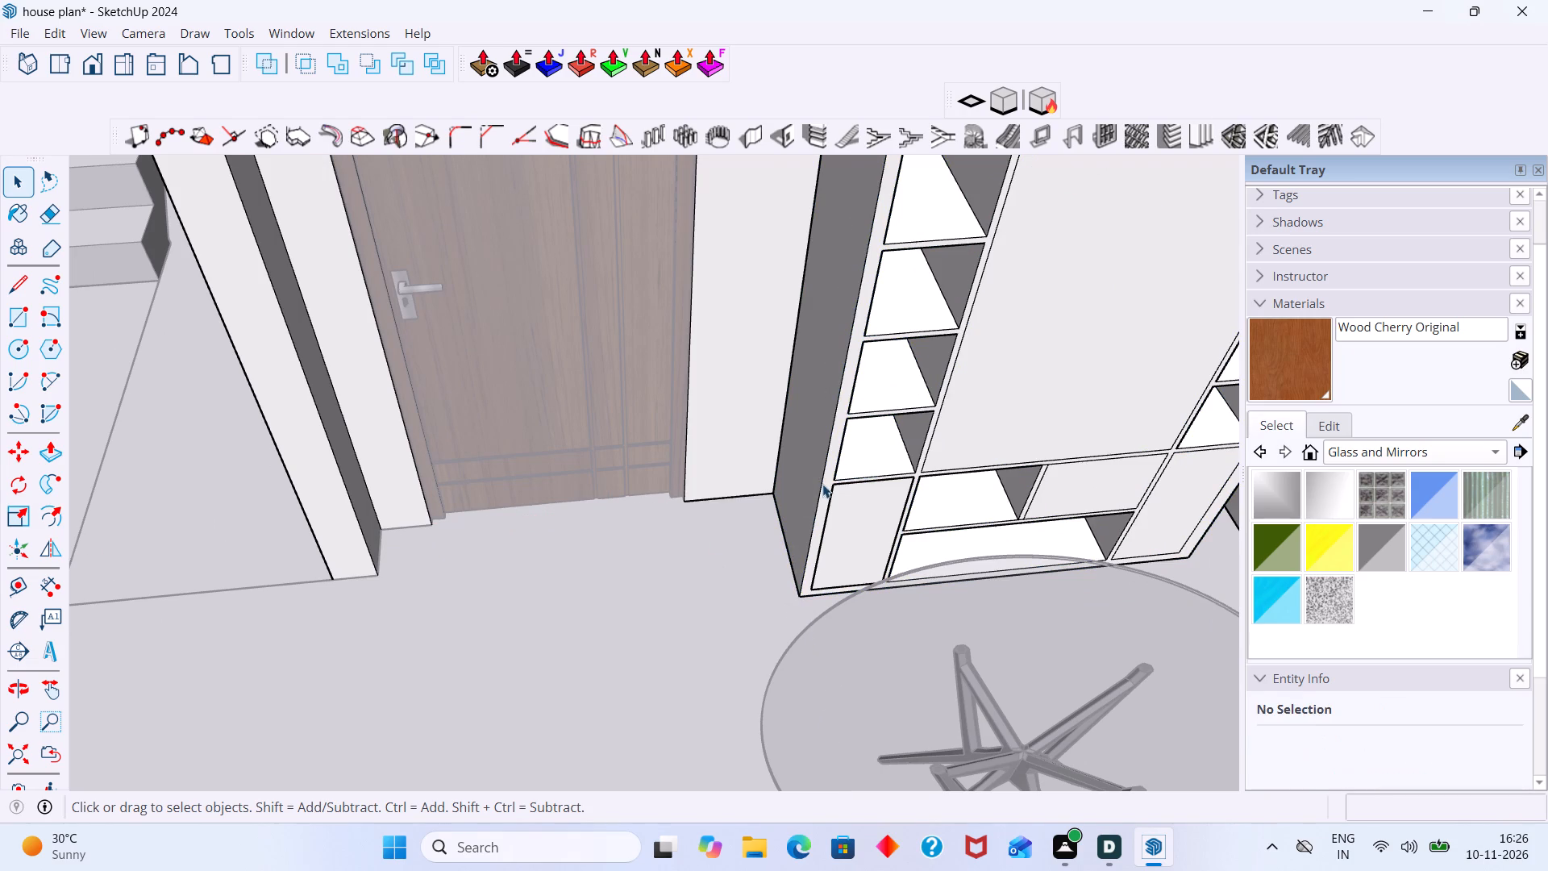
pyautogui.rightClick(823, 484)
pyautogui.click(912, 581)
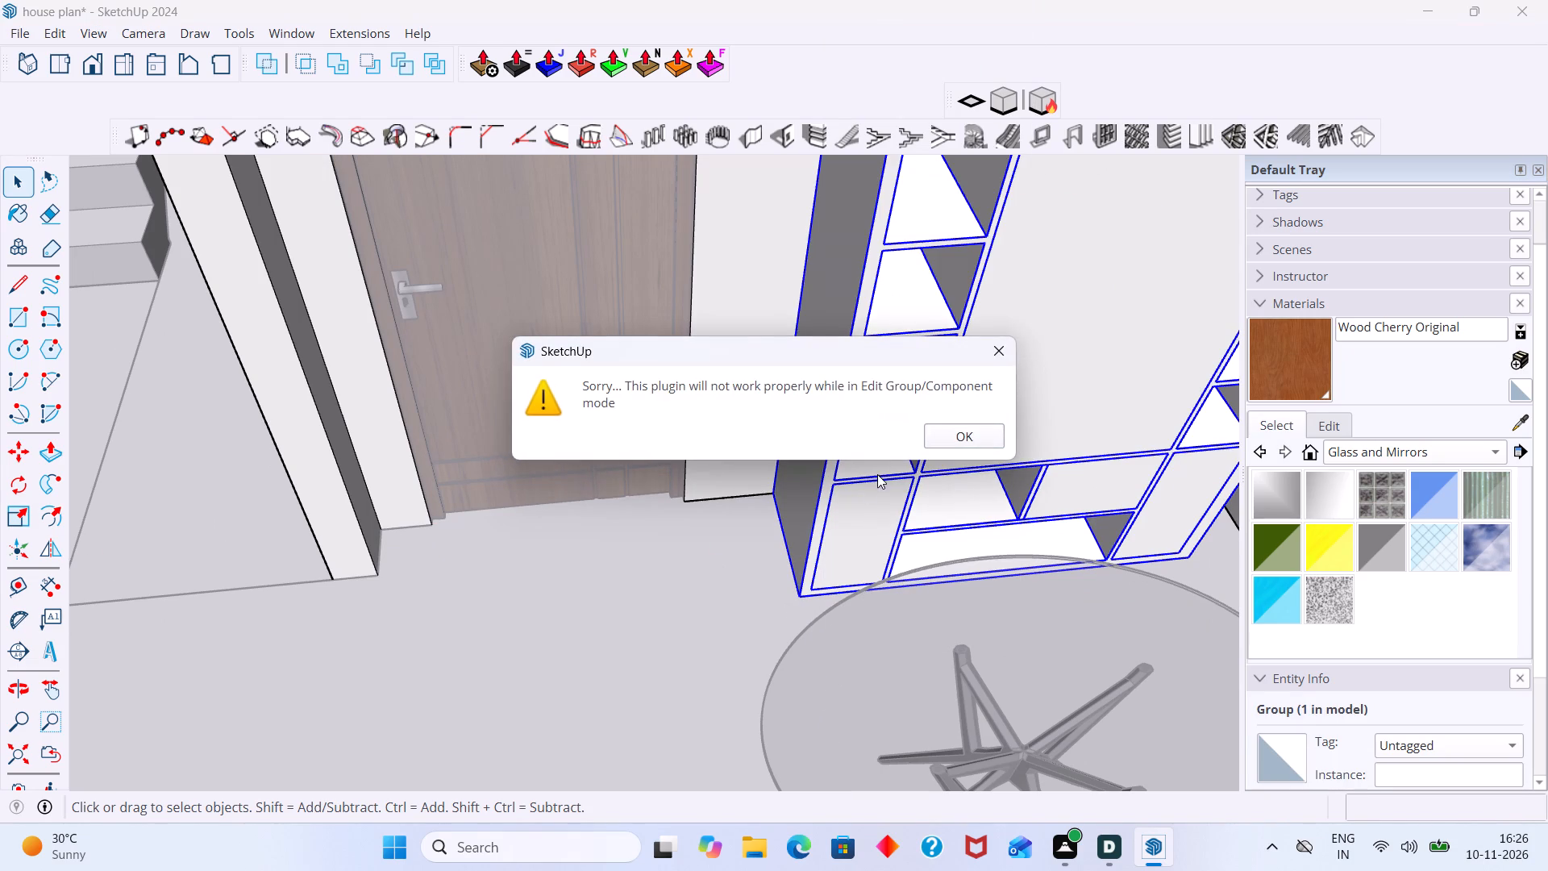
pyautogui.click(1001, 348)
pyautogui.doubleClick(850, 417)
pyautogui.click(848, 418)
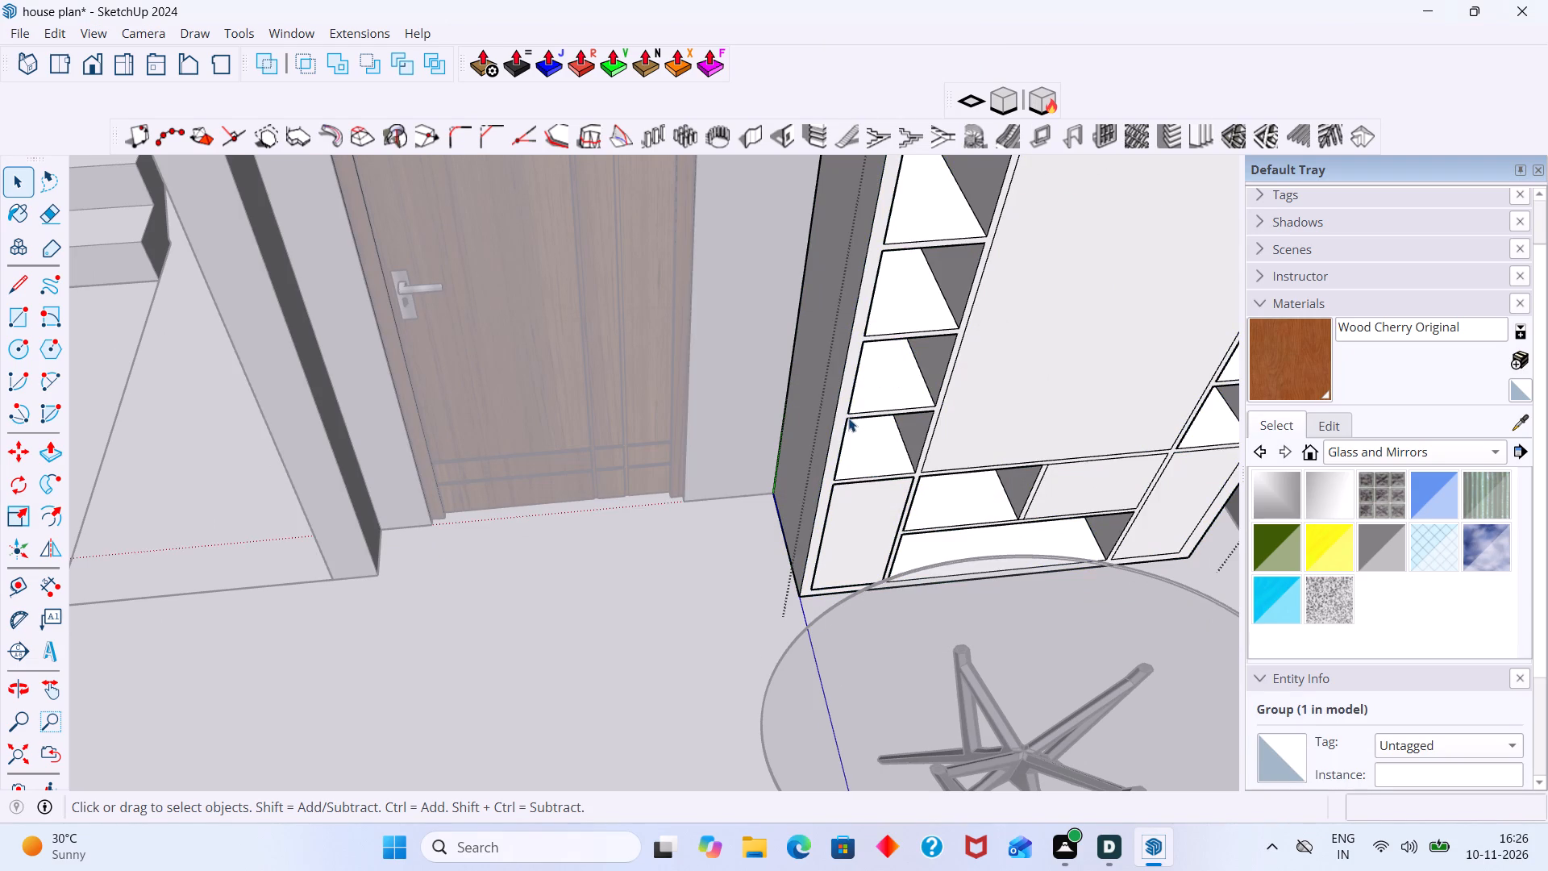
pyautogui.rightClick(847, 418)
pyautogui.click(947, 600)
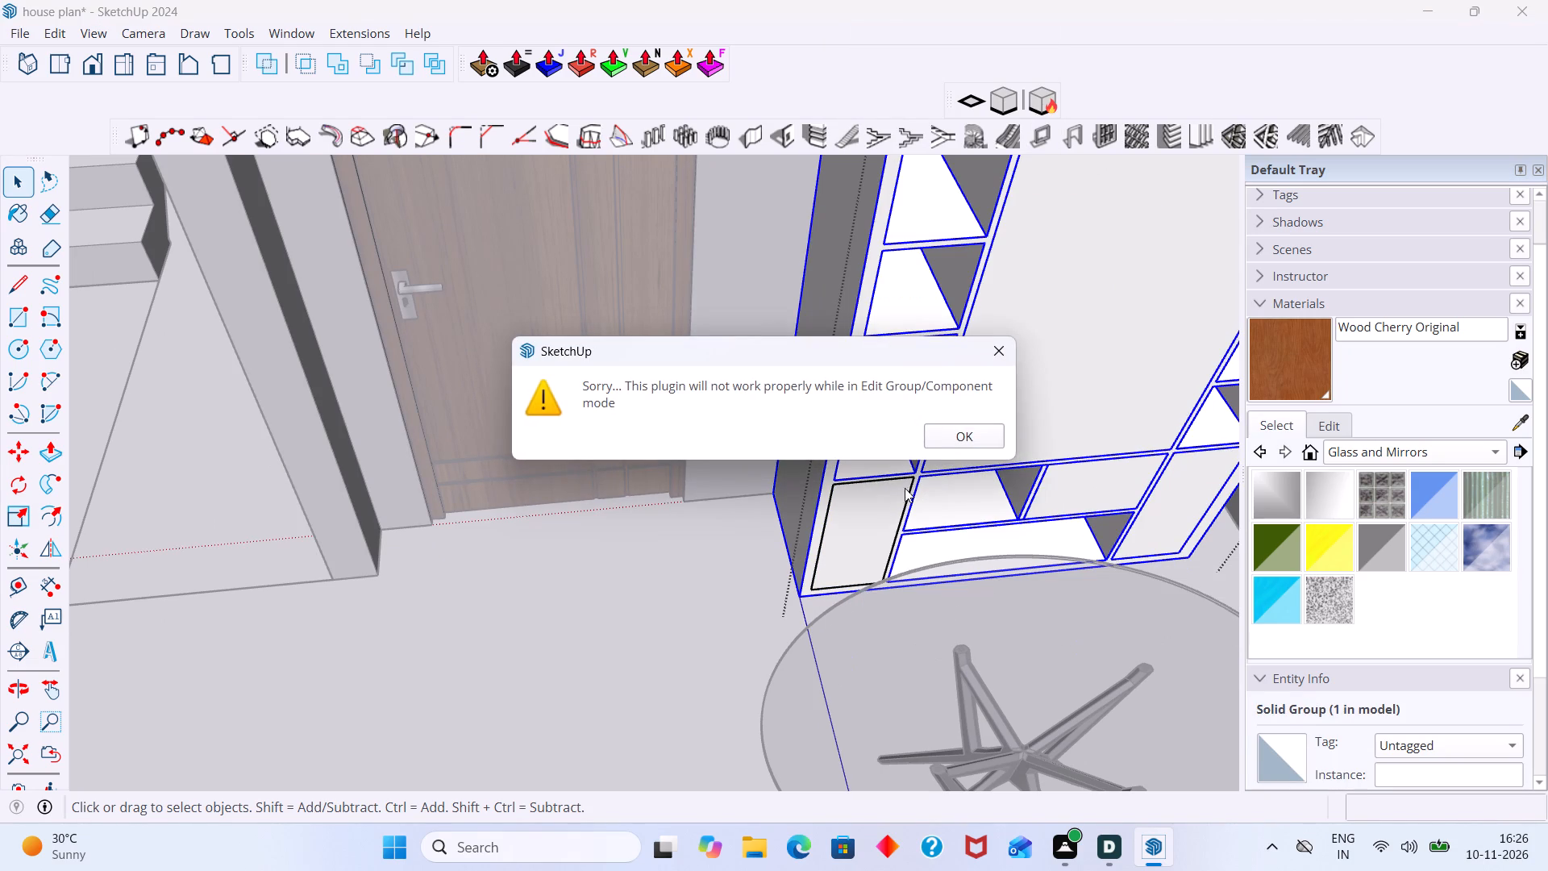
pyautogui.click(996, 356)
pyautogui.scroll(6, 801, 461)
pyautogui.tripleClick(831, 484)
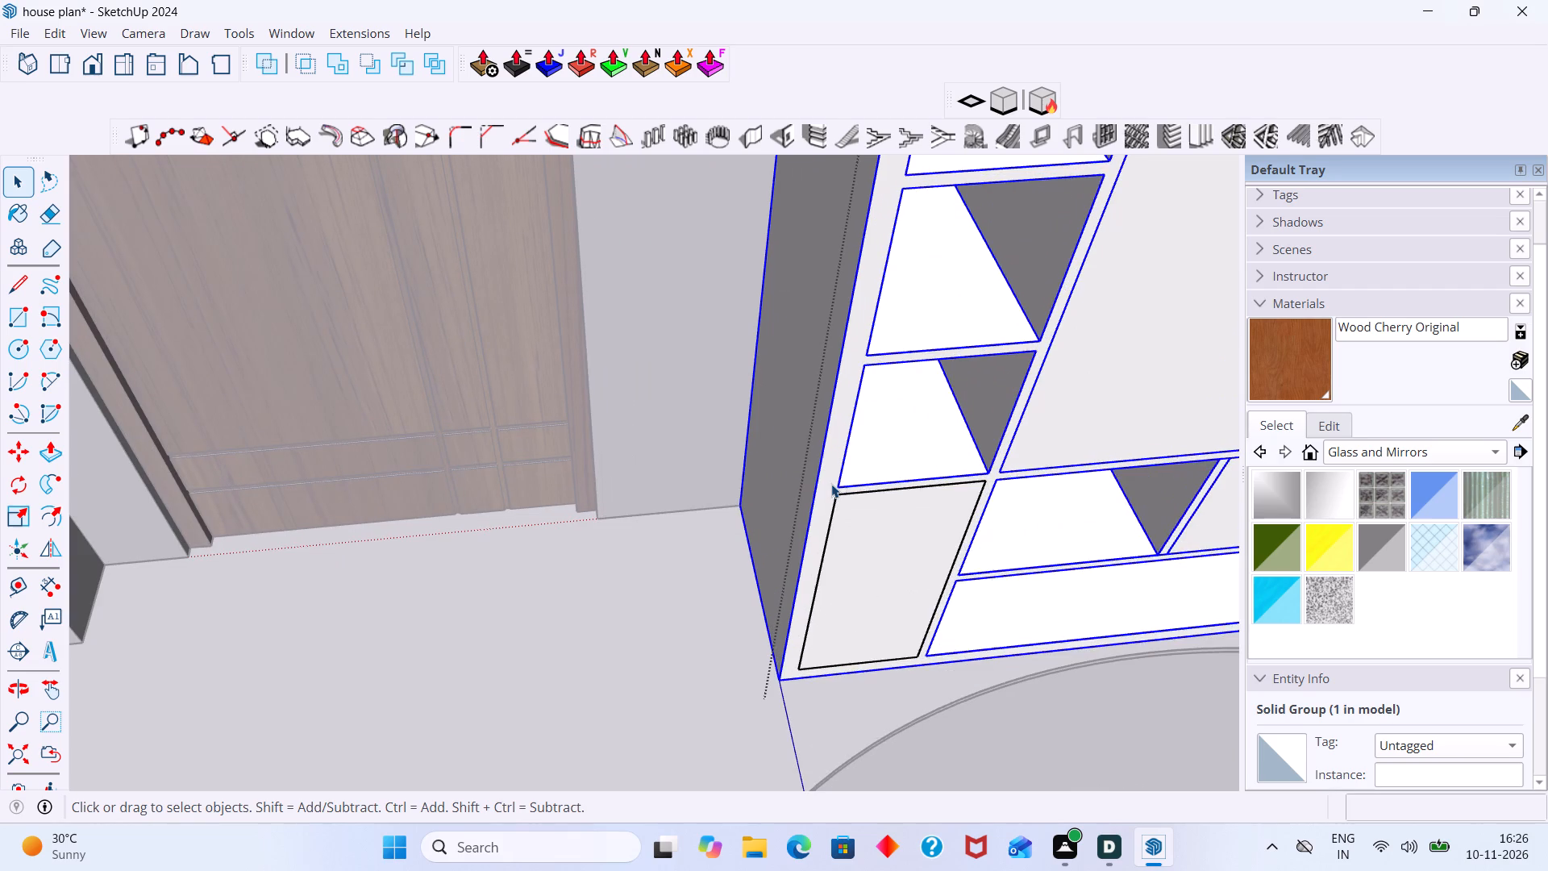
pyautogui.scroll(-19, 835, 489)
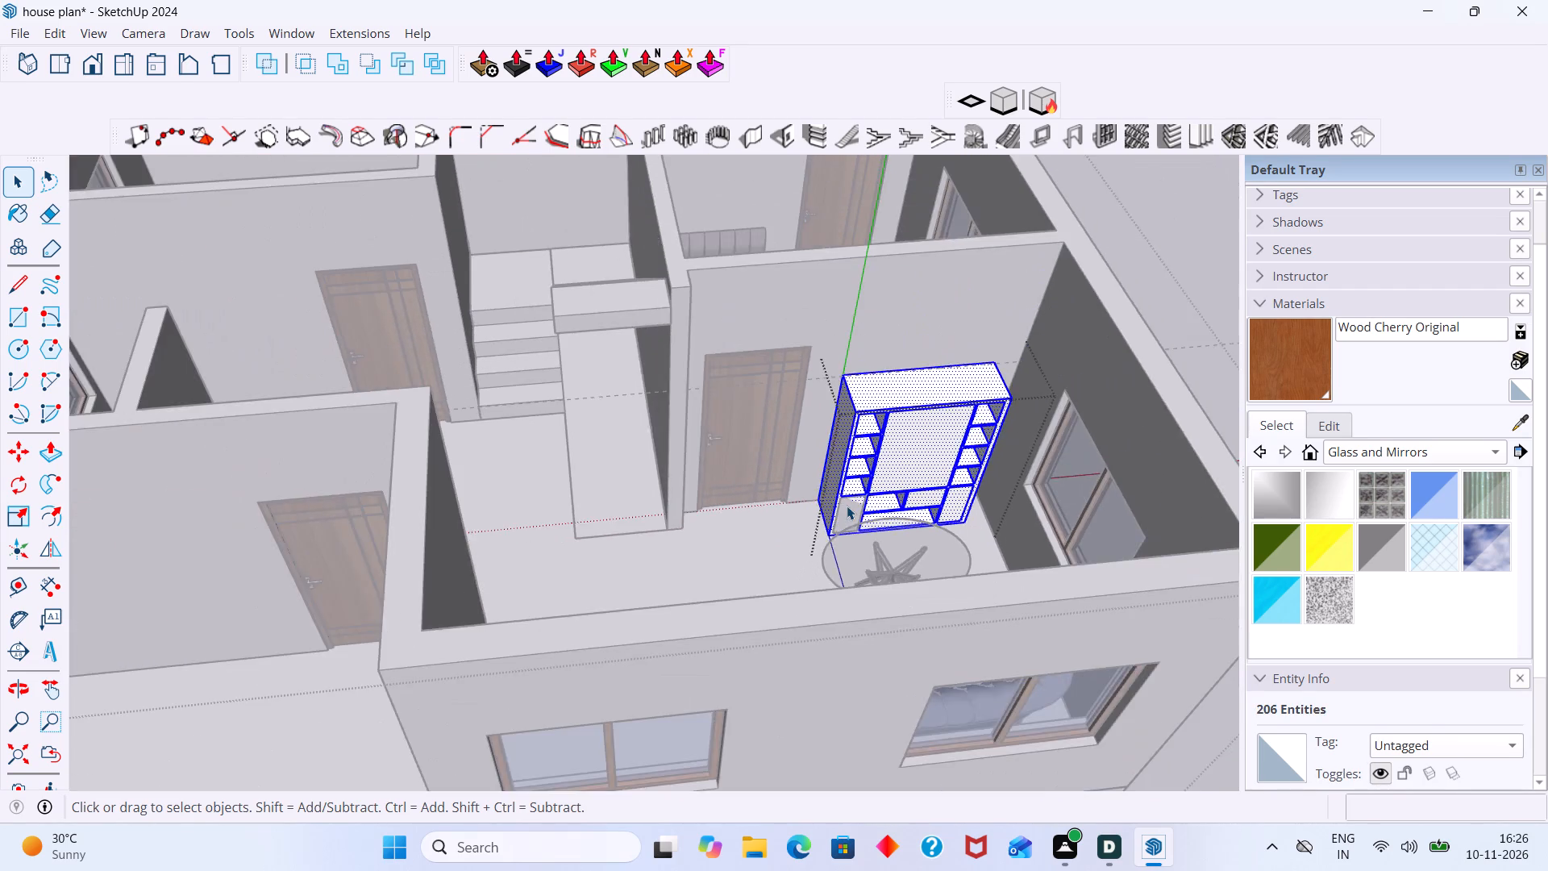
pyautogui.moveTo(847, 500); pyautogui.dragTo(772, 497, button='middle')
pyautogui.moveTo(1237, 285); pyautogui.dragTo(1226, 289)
# Create vertical louvres on the wardrobe's bottom left panel face: depth 11/16", thickness 1", spacing 2", angle 0.0, middle location.
pyautogui.scroll(12, 914, 508)
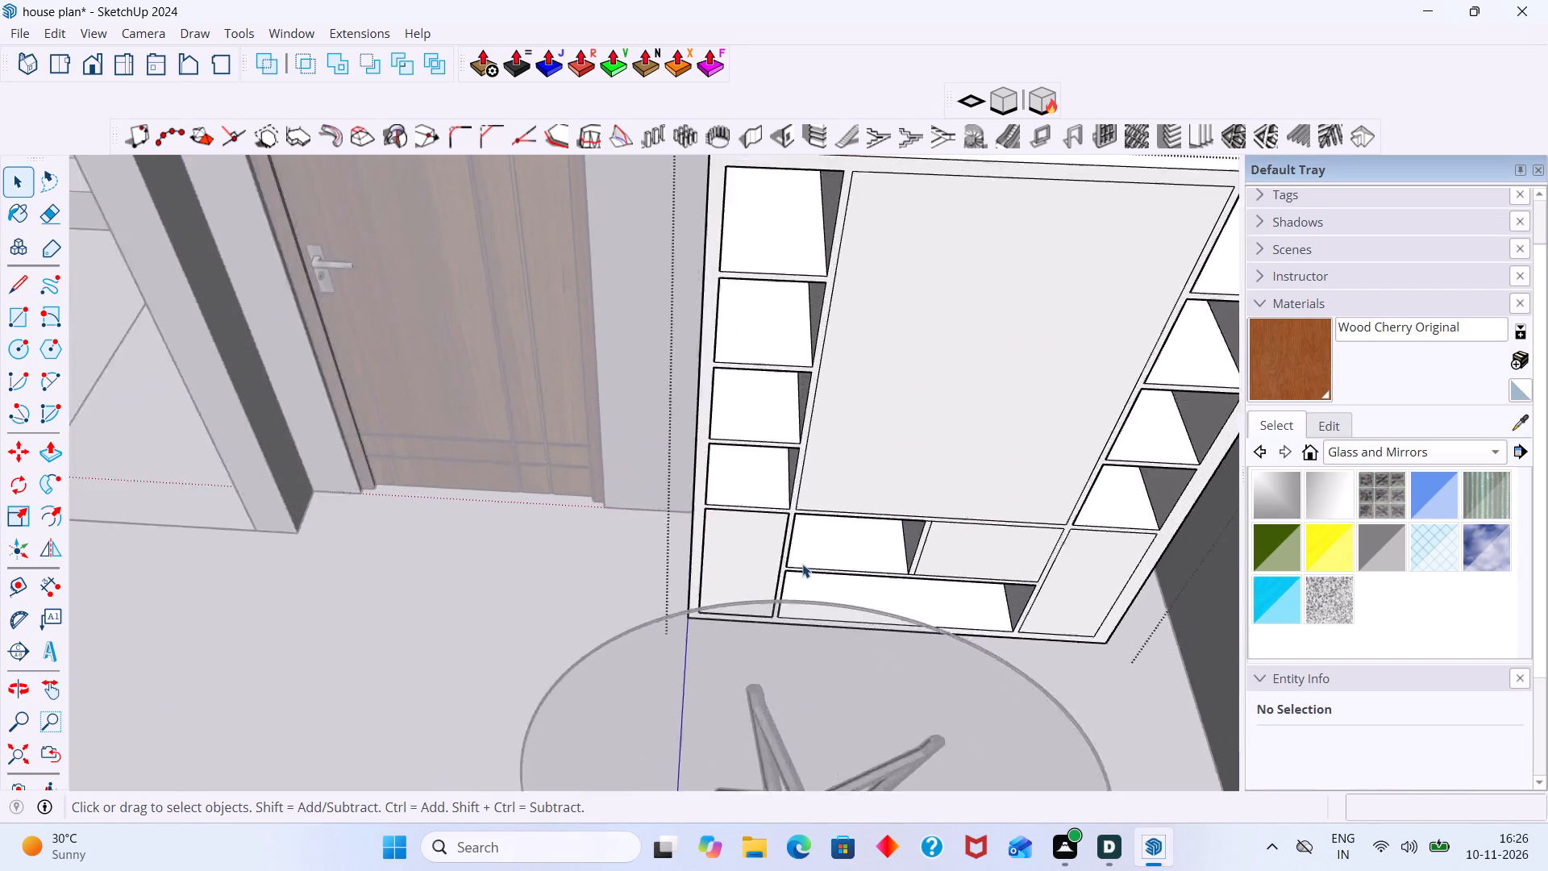
pyautogui.scroll(6, 802, 564)
pyautogui.click(730, 548)
pyautogui.doubleClick(730, 548)
pyautogui.click(726, 573)
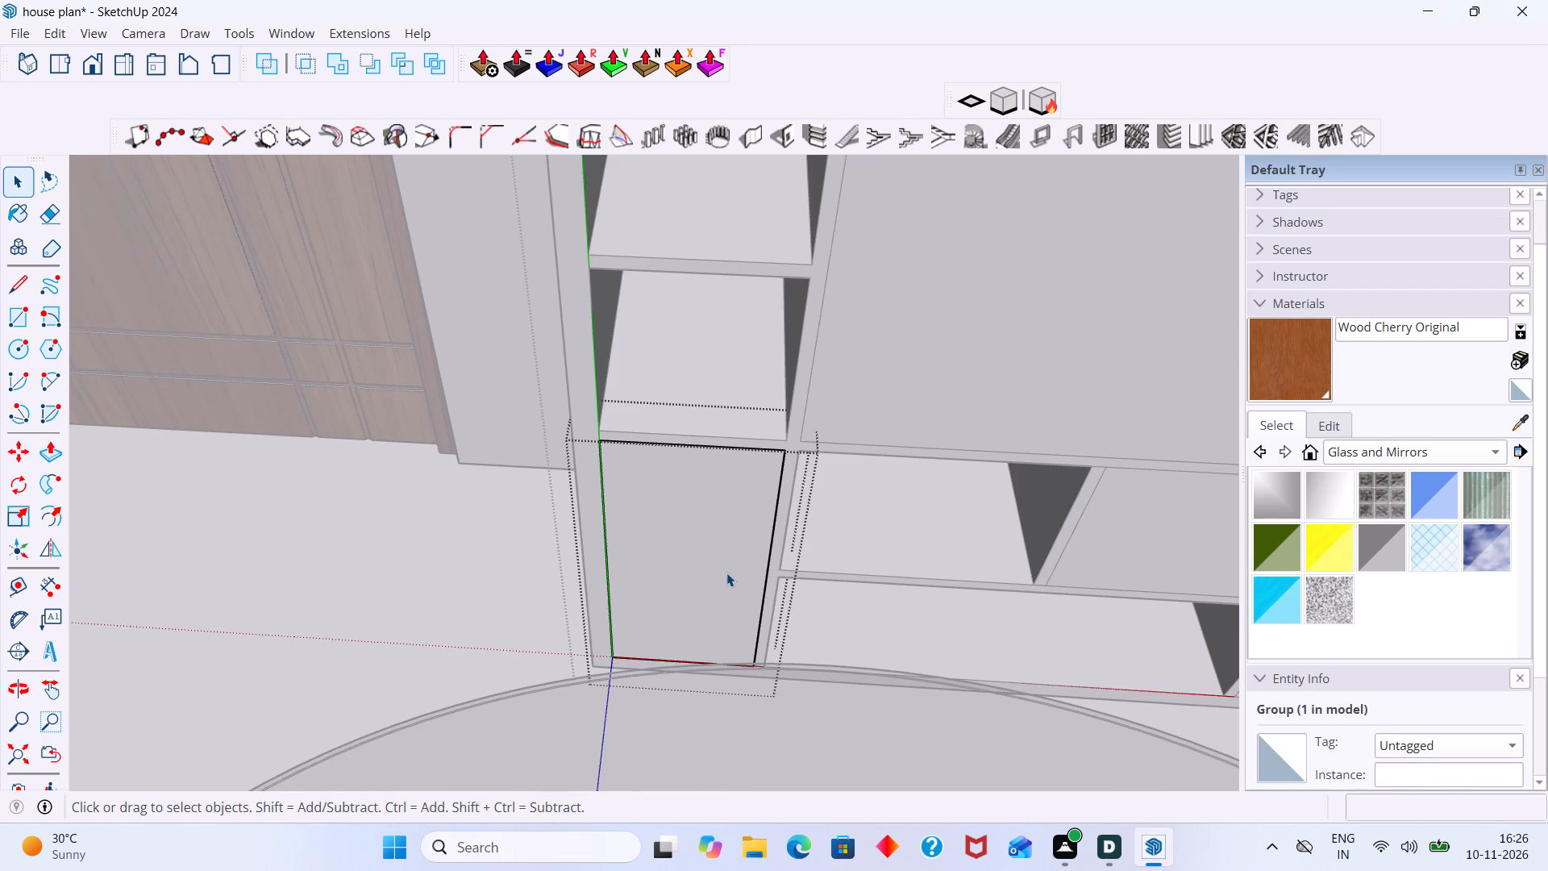
pyautogui.doubleClick(726, 577)
pyautogui.click(719, 577)
pyautogui.scroll(-4, 721, 563)
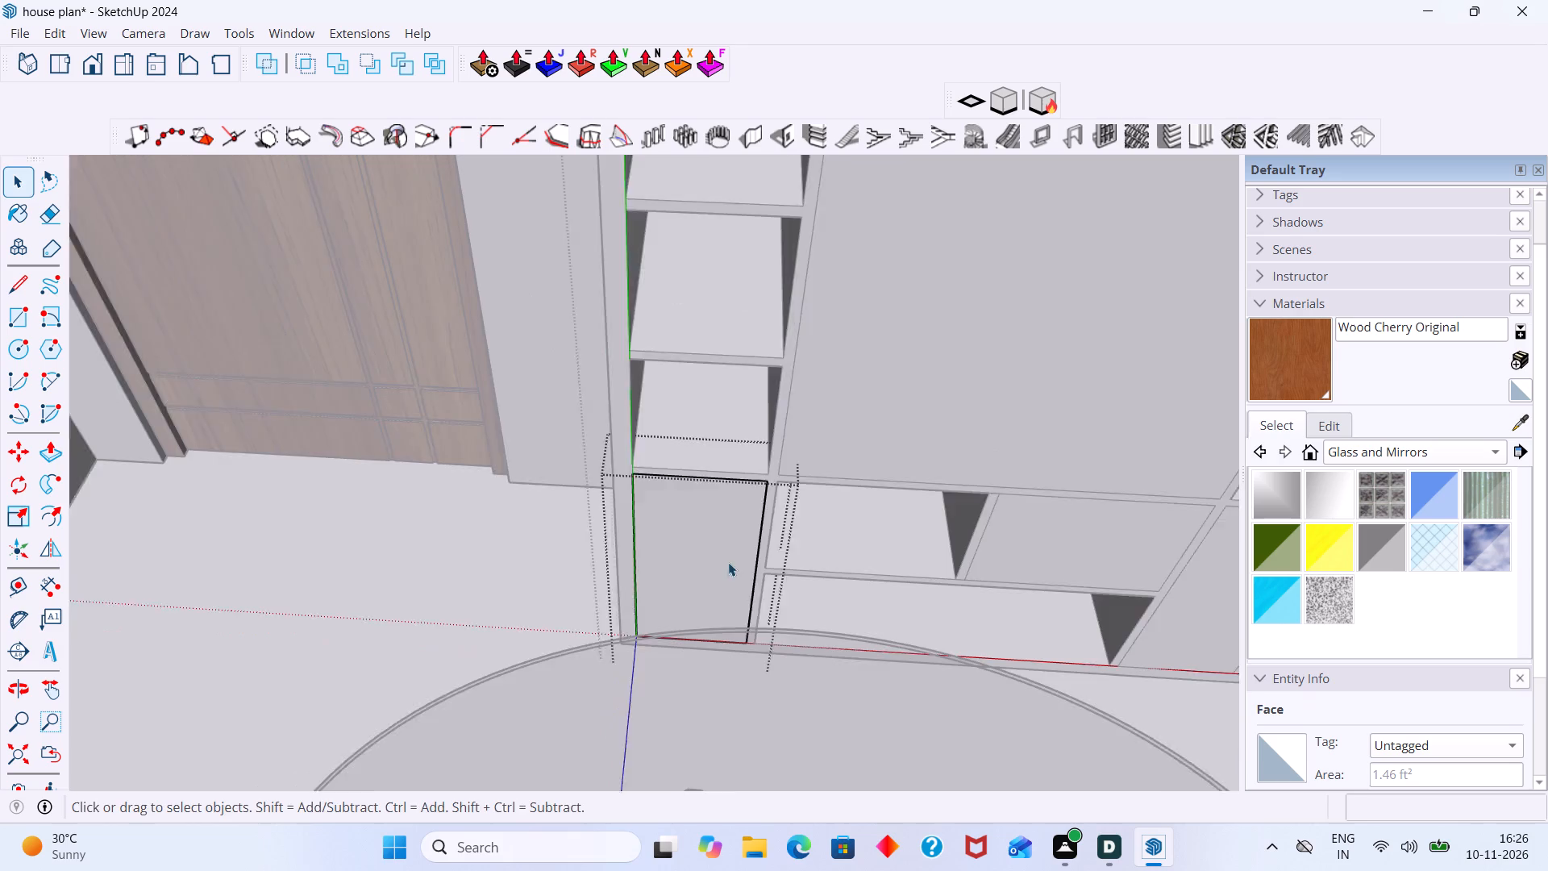
pyautogui.scroll(-1, 728, 562)
pyautogui.moveTo(734, 573); pyautogui.dragTo(869, 584, button='middle')
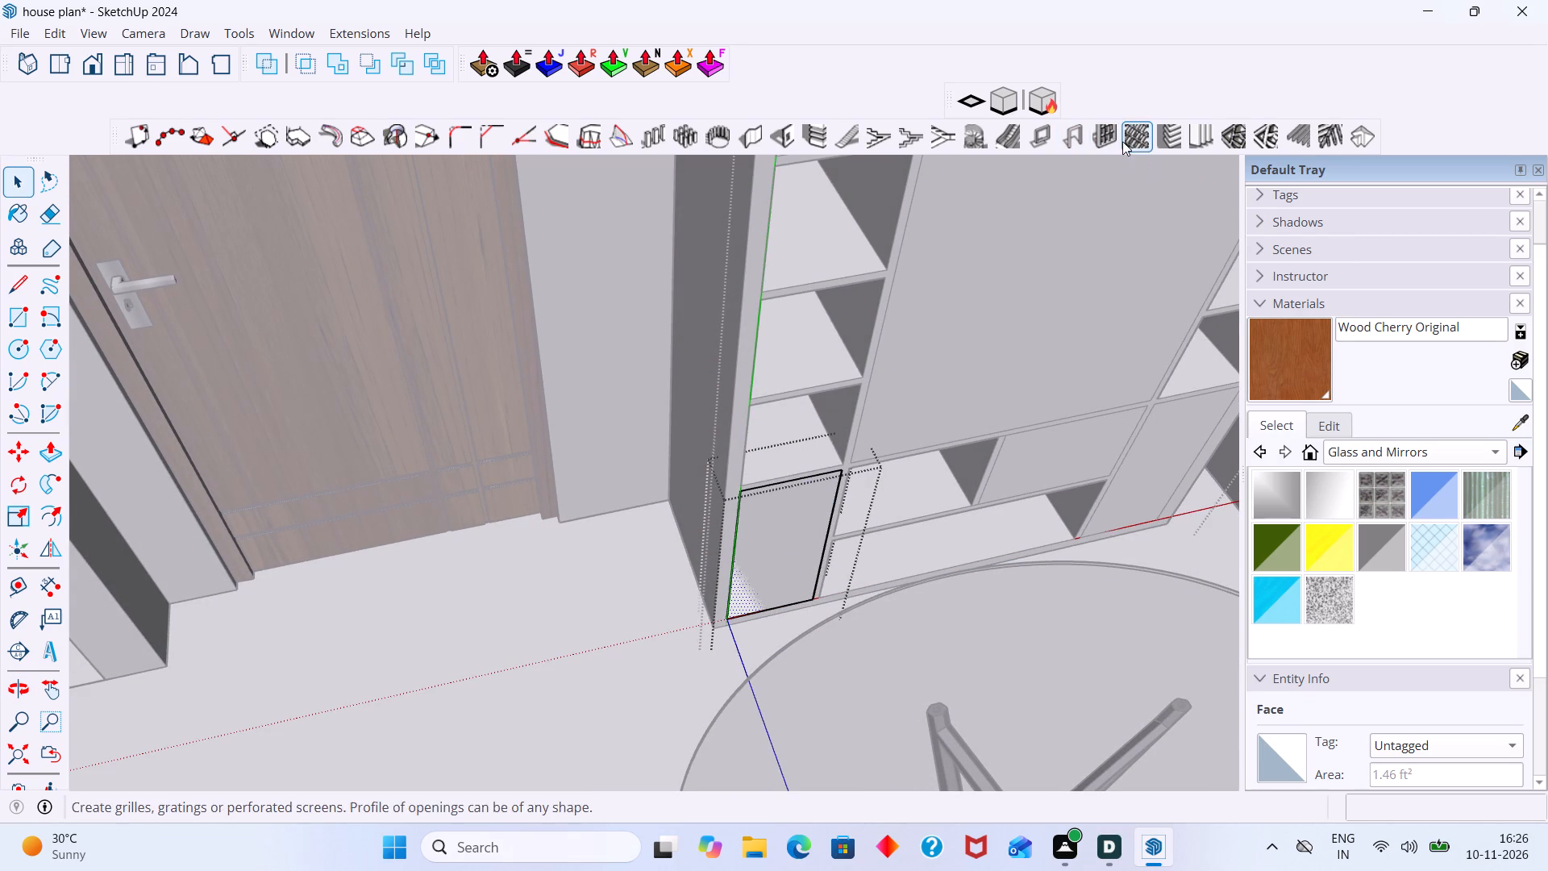
pyautogui.click(1196, 139)
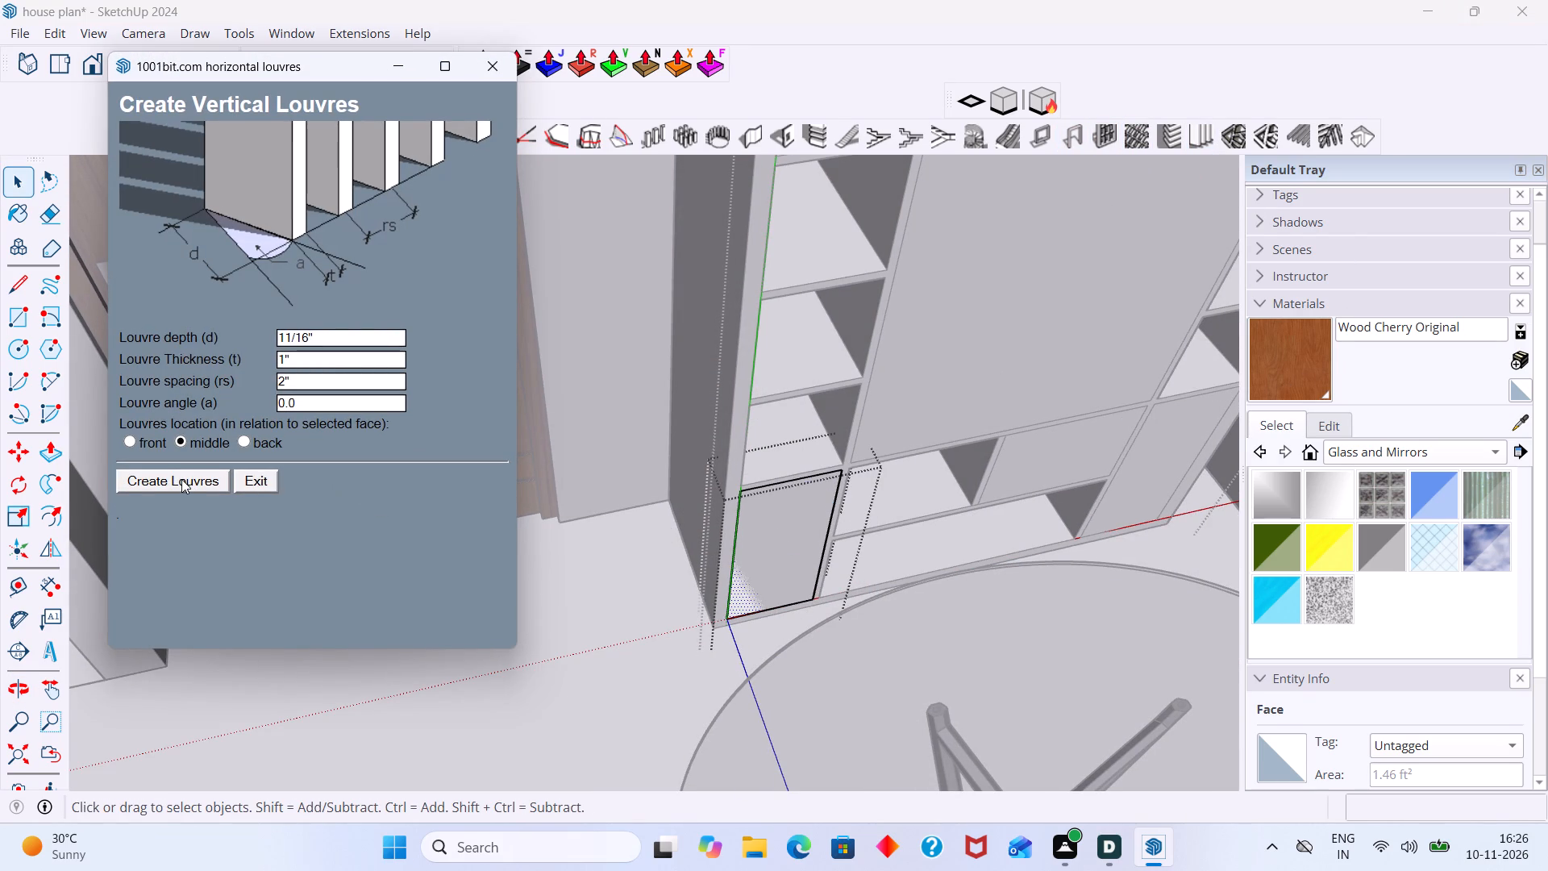
pyautogui.click(181, 479)
pyautogui.click(737, 615)
# Examine how the new louvres sit in the wardrobe's bottom left opening, and exit the panel's group.
pyautogui.scroll(2, 776, 564)
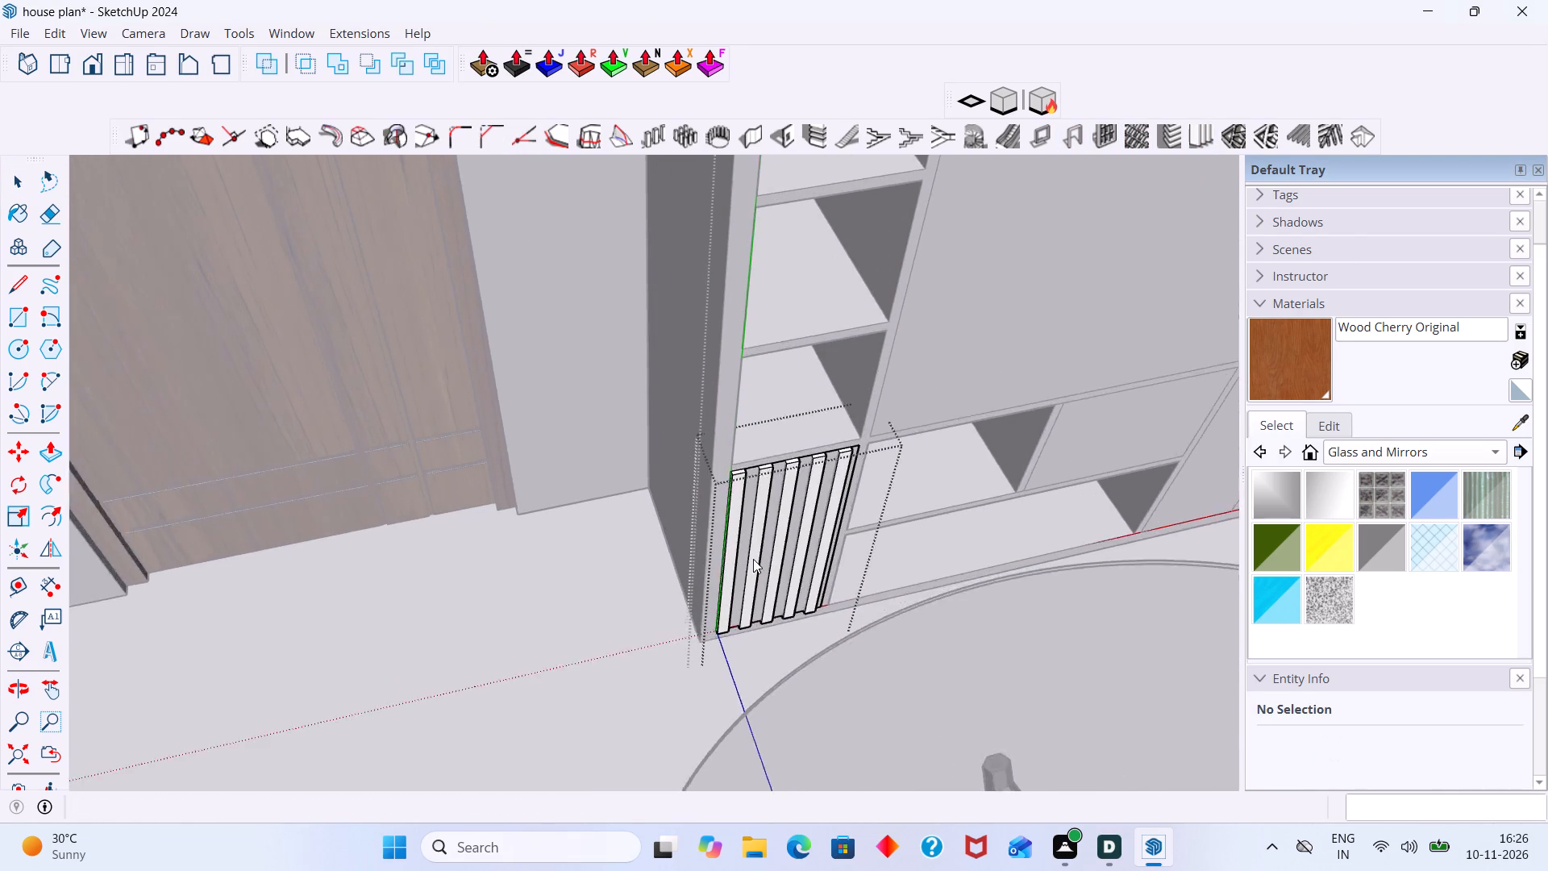
pyautogui.scroll(8, 753, 559)
pyautogui.moveTo(729, 571); pyautogui.dragTo(574, 590, button='middle')
pyautogui.scroll(5, 614, 597)
pyautogui.moveTo(615, 581); pyautogui.dragTo(605, 666, button='middle')
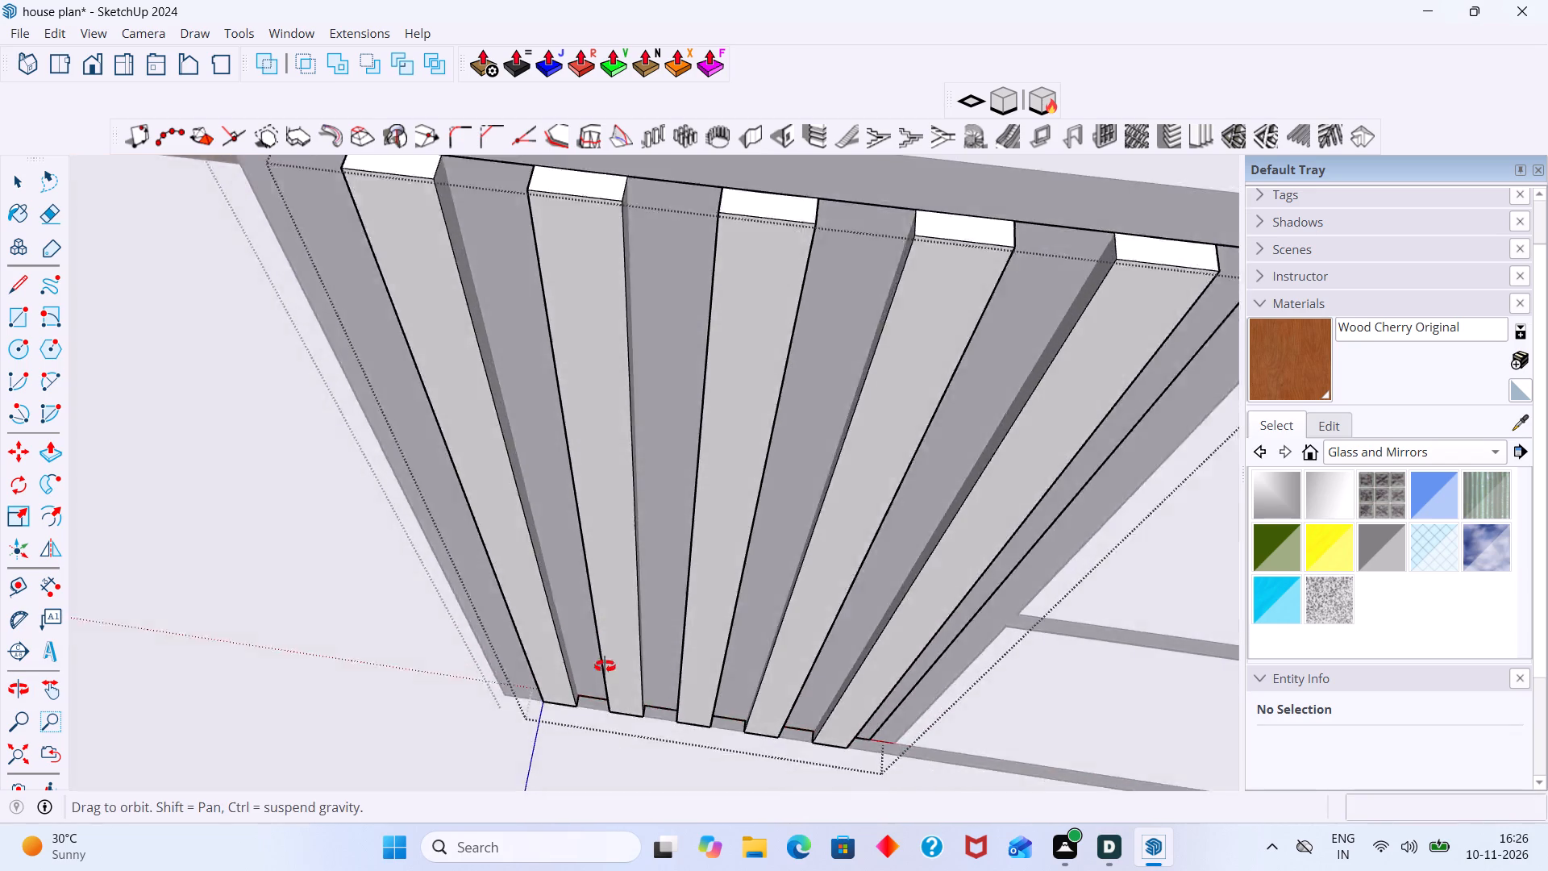
pyautogui.moveTo(605, 666); pyautogui.dragTo(626, 707, button='middle')
pyautogui.scroll(-5, 626, 690)
pyautogui.click(622, 743)
pyautogui.scroll(2, 605, 585)
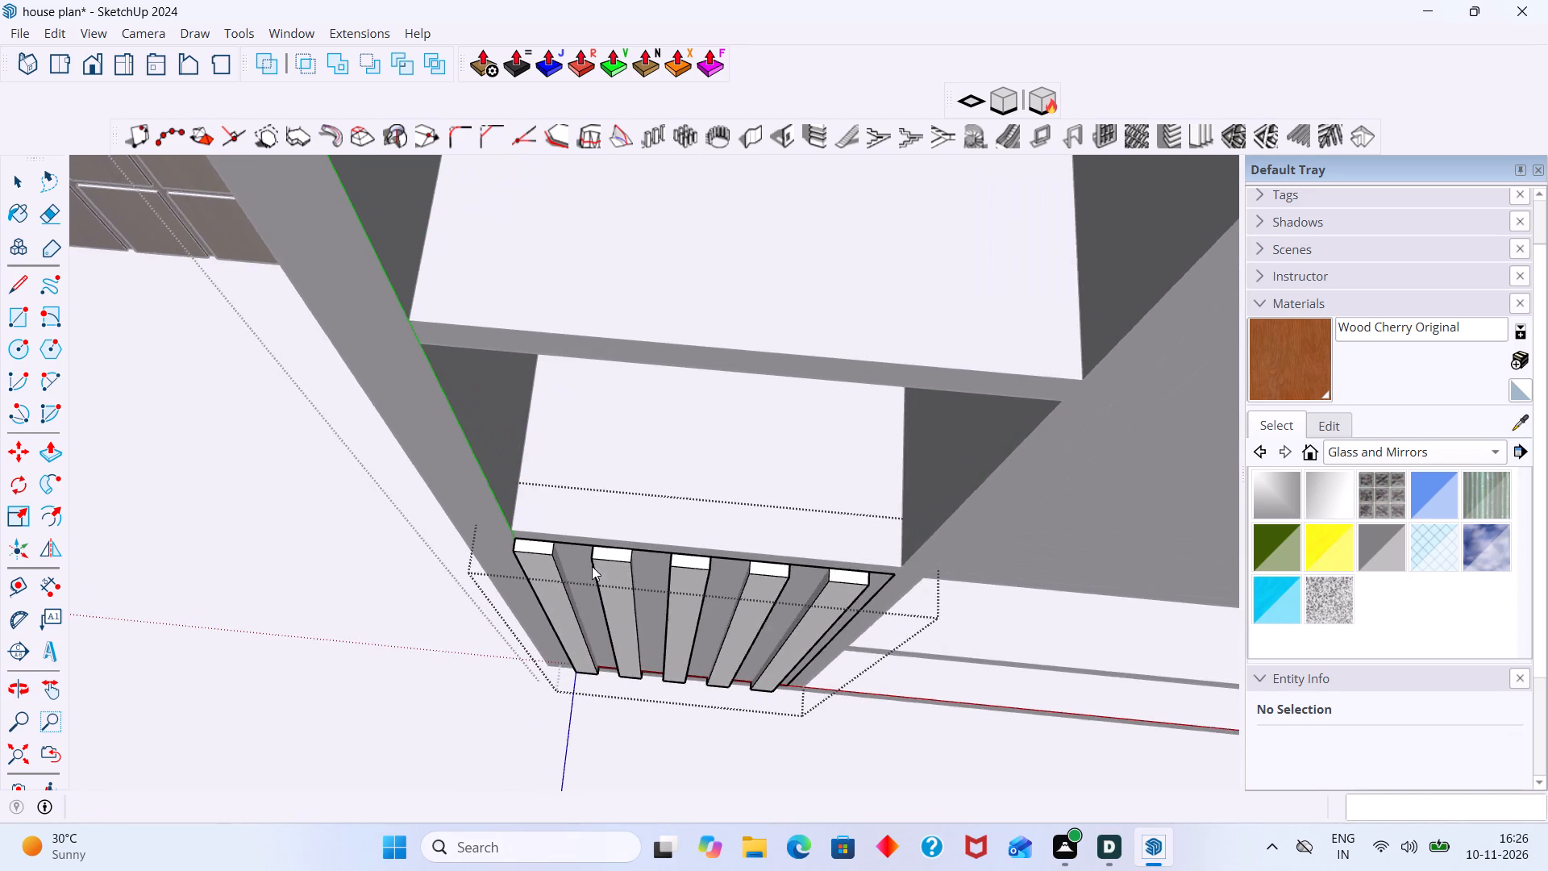
pyautogui.scroll(6, 592, 566)
pyautogui.click(572, 576)
pyautogui.scroll(-13, 587, 601)
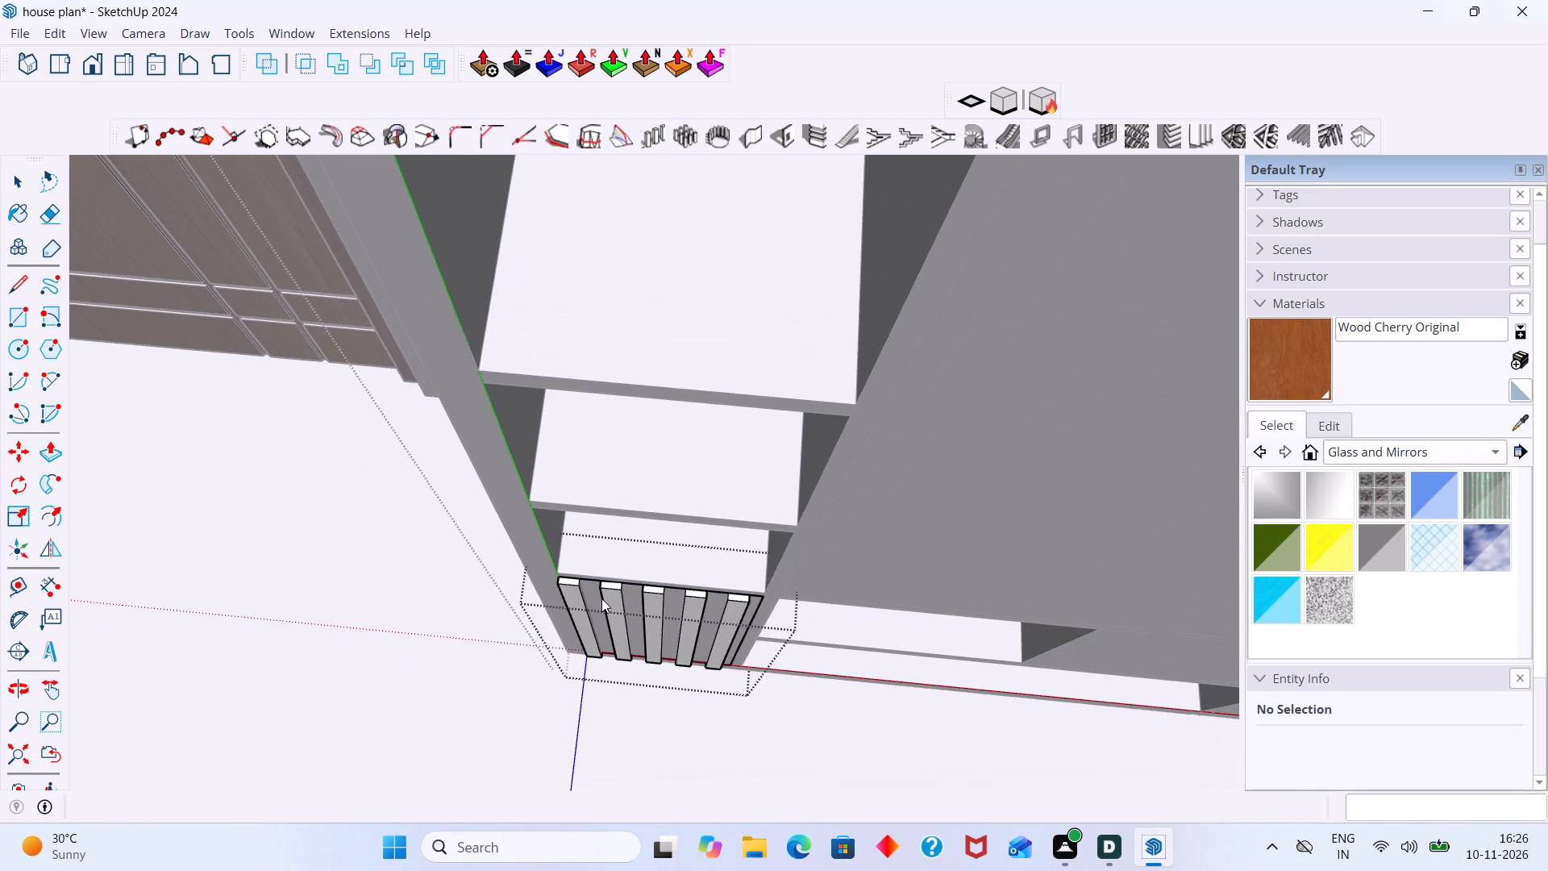
pyautogui.press('Escape')
pyautogui.press('Escape')
pyautogui.scroll(-5, 610, 620)
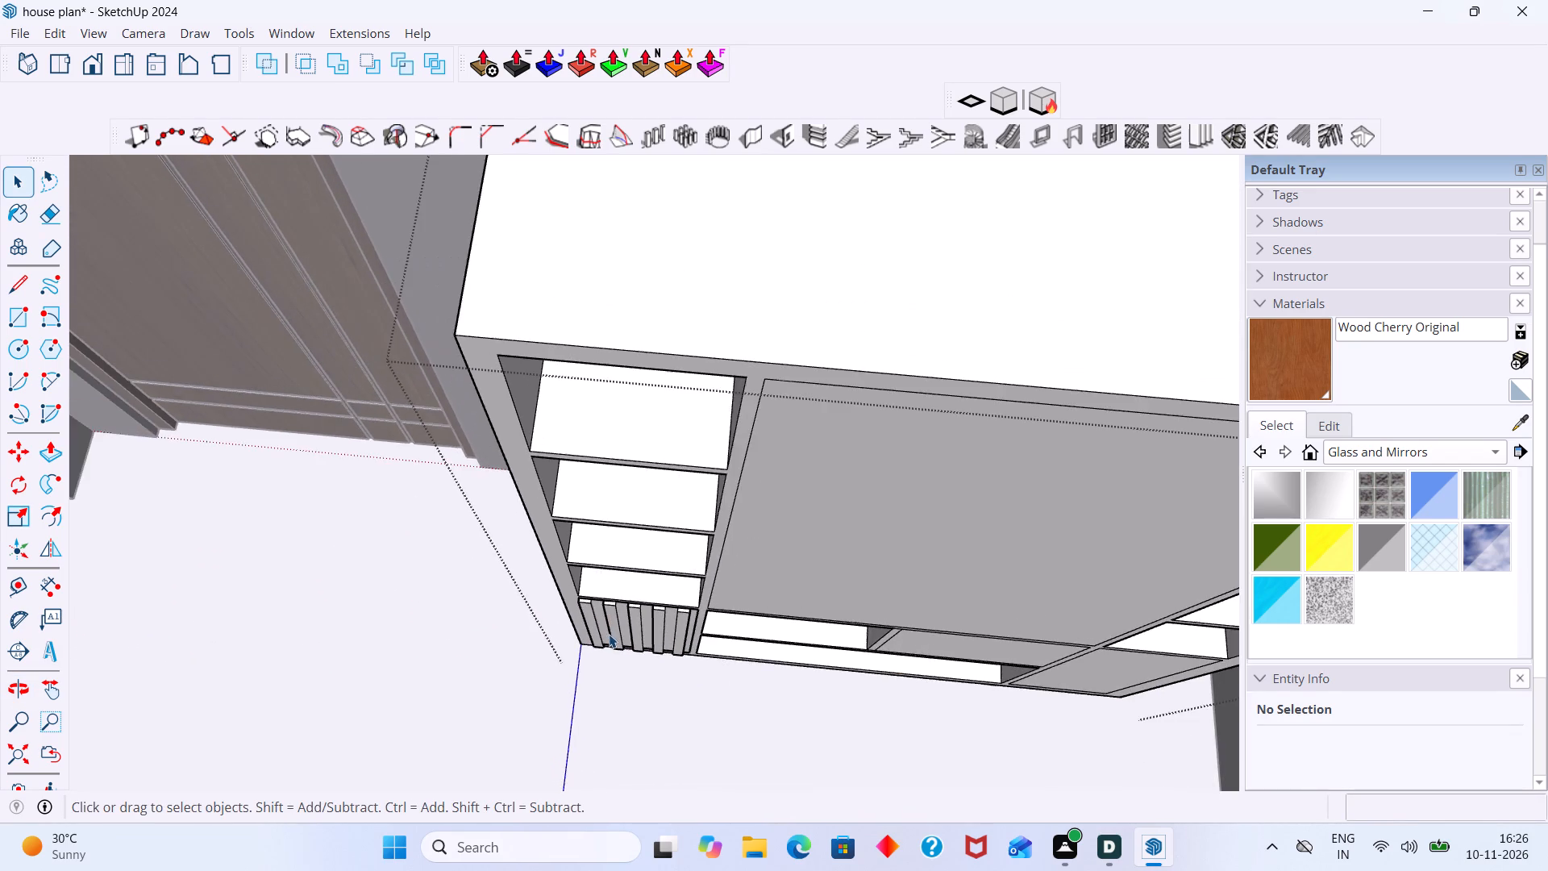
# Inspect the carcass front face between the bottom left louvres, exit the wardrobe group and review the whole front.
pyautogui.moveTo(609, 634); pyautogui.dragTo(659, 586, button='middle')
pyautogui.scroll(9, 635, 606)
pyautogui.click(620, 597)
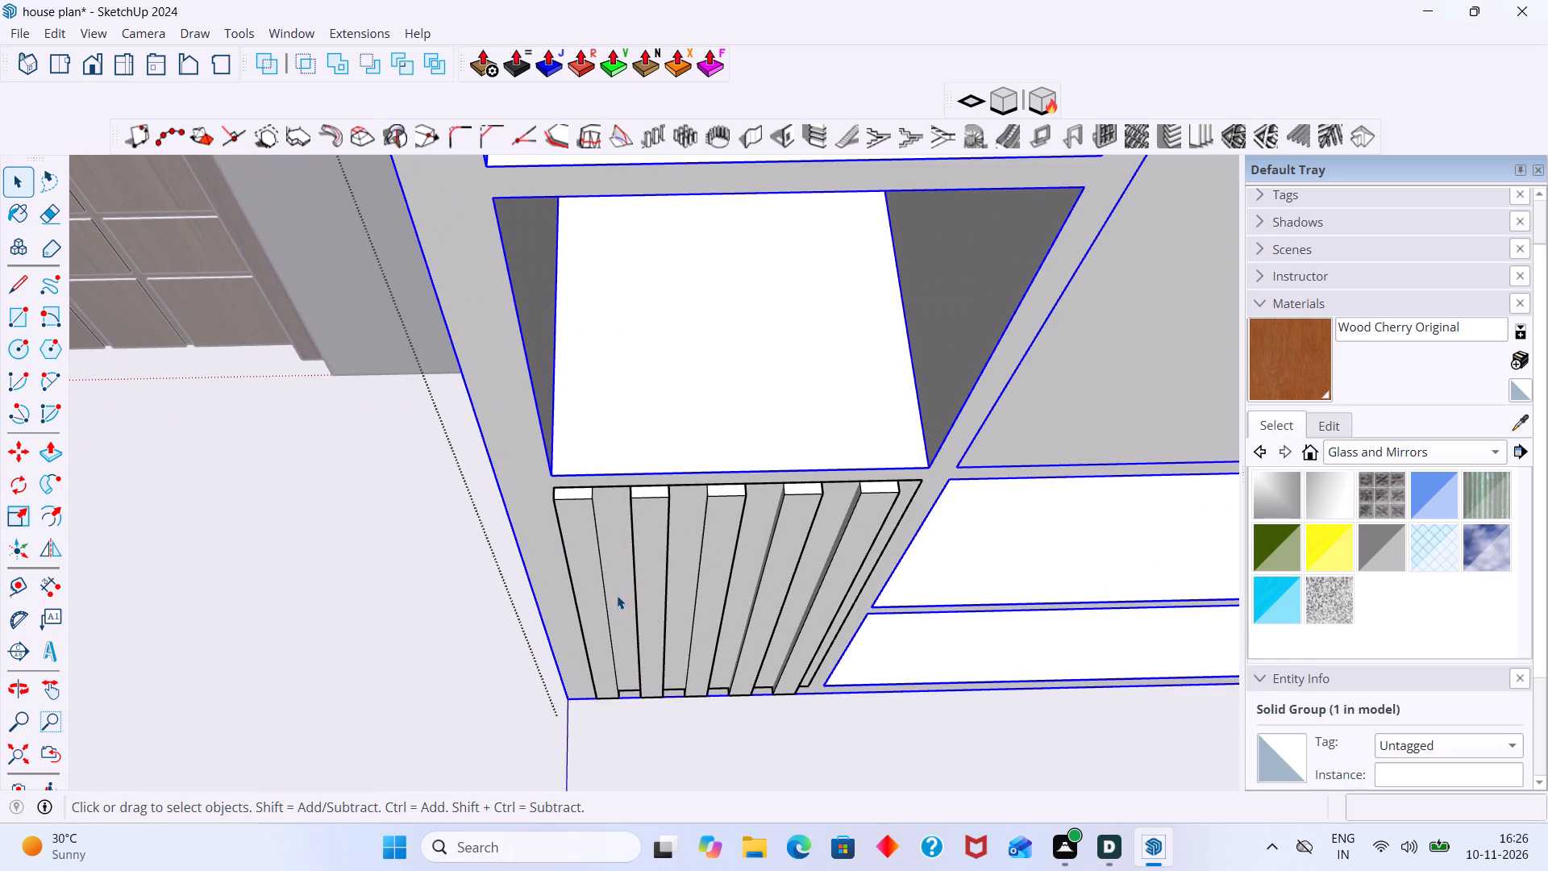
pyautogui.doubleClick(617, 595)
pyautogui.scroll(3, 617, 598)
pyautogui.click(617, 598)
pyautogui.scroll(-7, 624, 602)
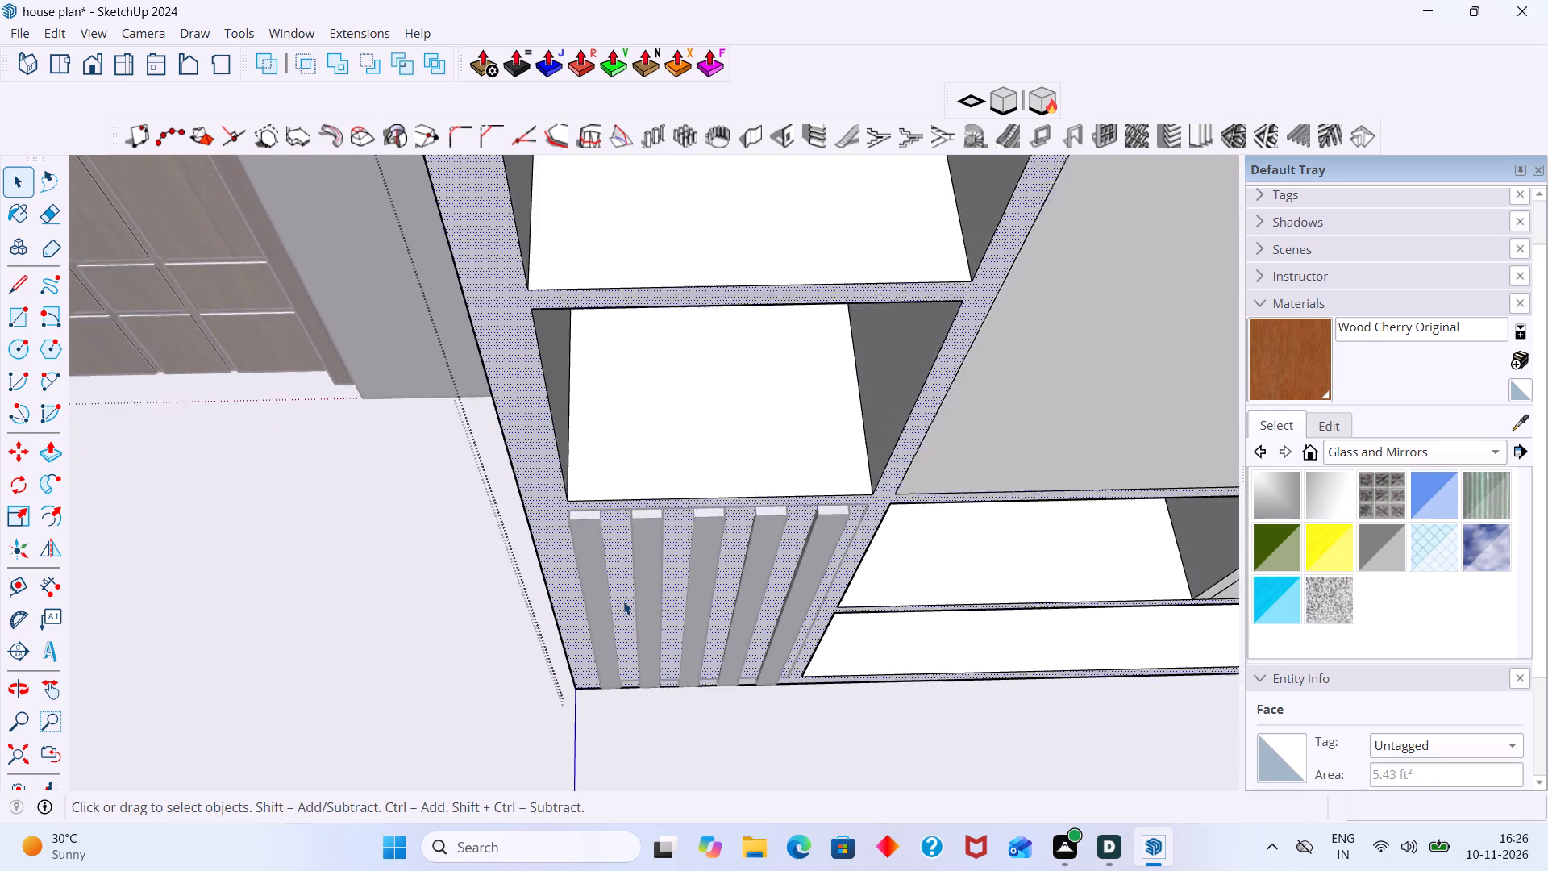
pyautogui.scroll(-20, 623, 601)
pyautogui.scroll(-1, 623, 601)
pyautogui.click(1030, 400)
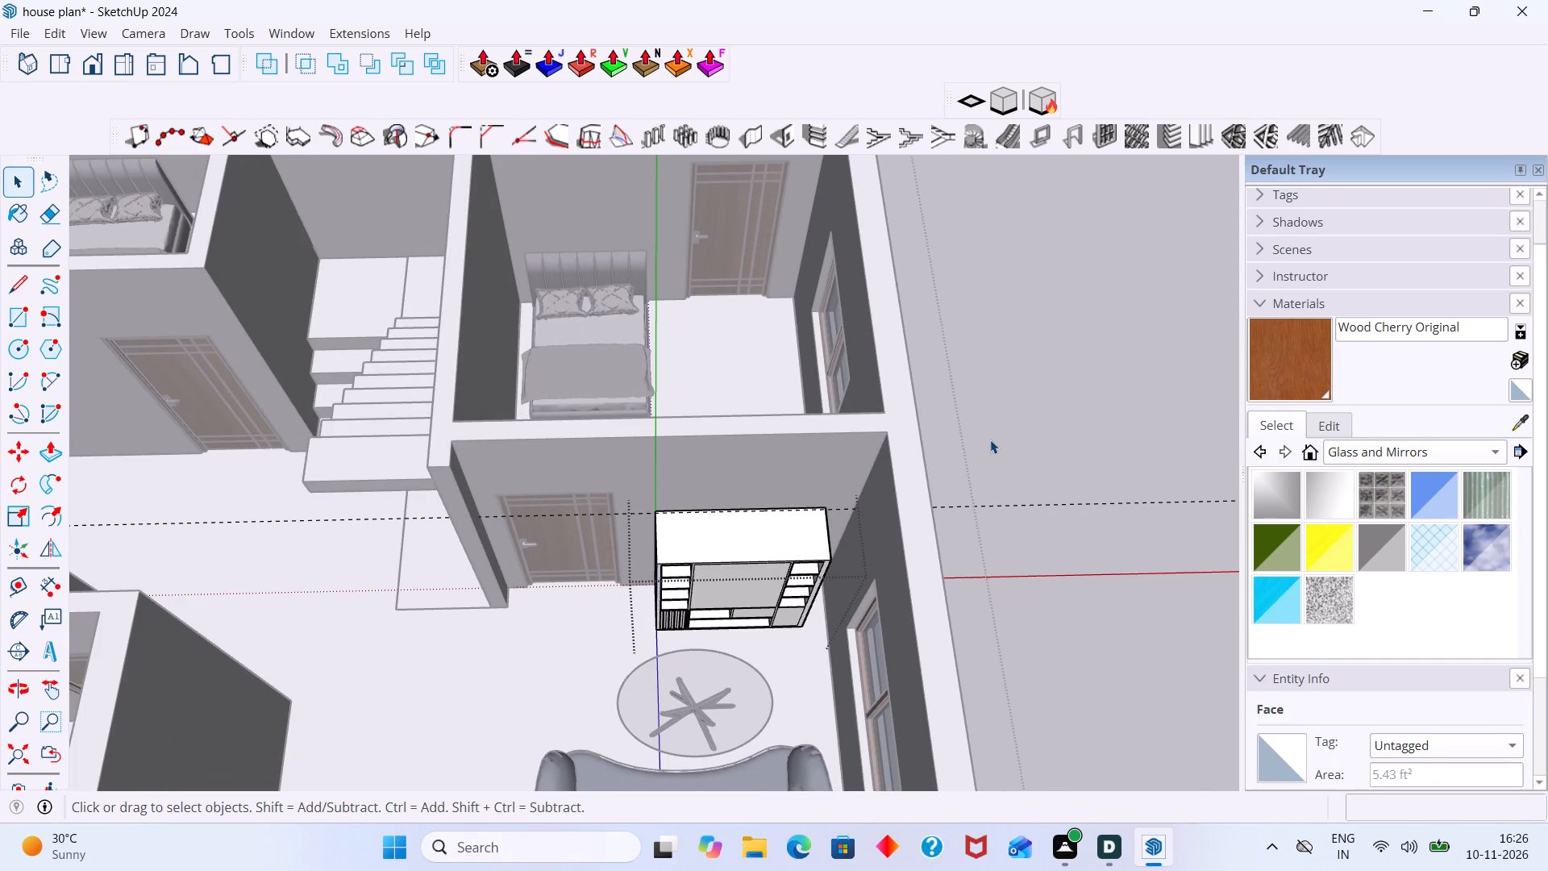
pyautogui.press('Escape')
pyautogui.press('Escape')
pyautogui.scroll(18, 743, 579)
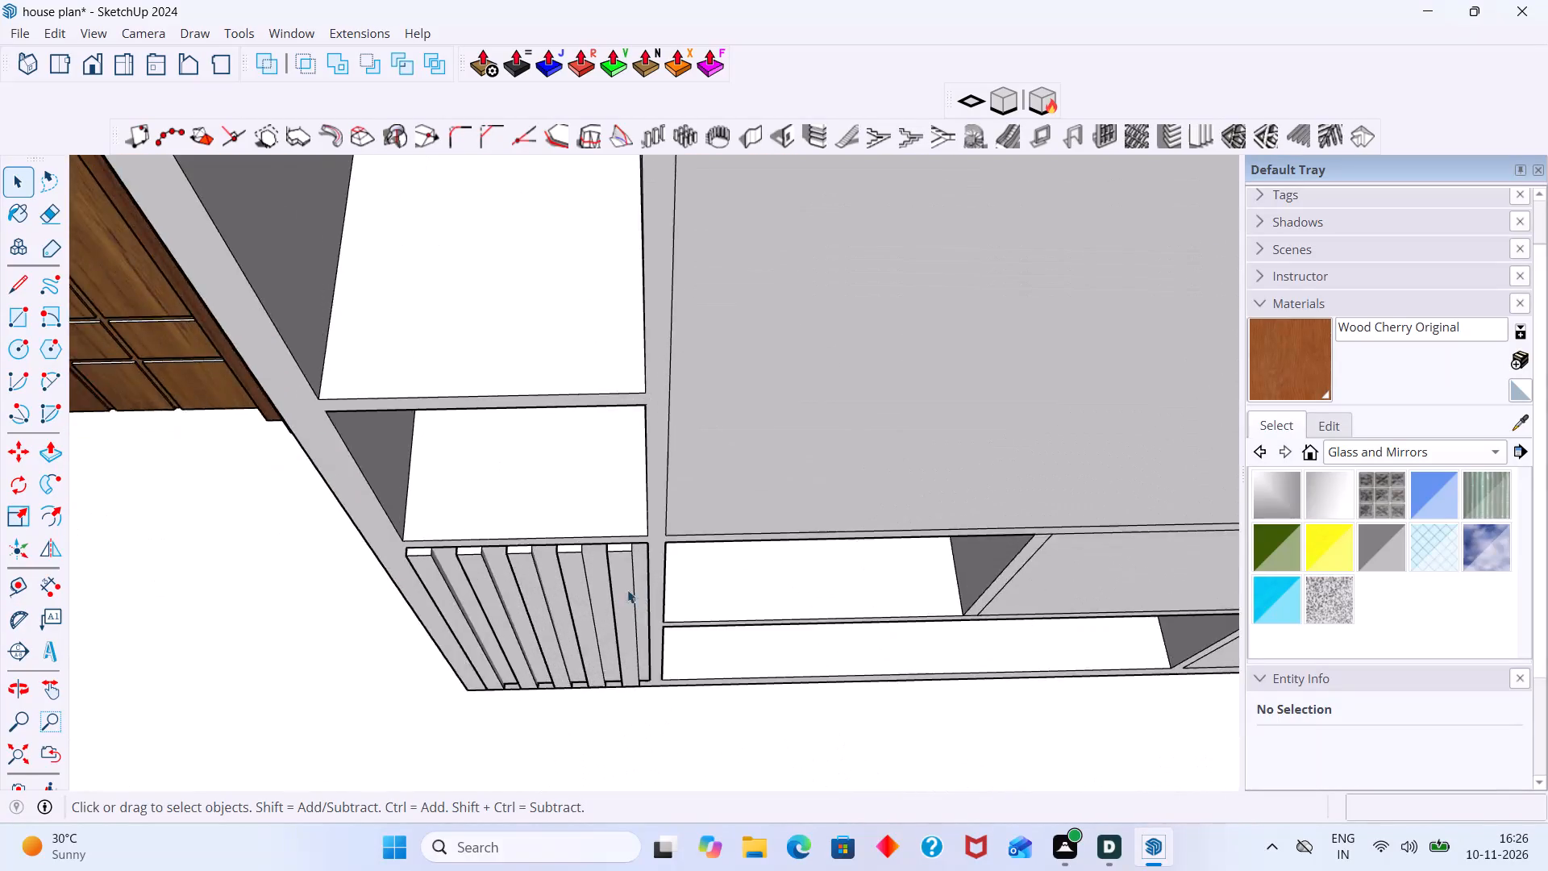
pyautogui.scroll(6, 627, 590)
pyautogui.middleClick(641, 619)
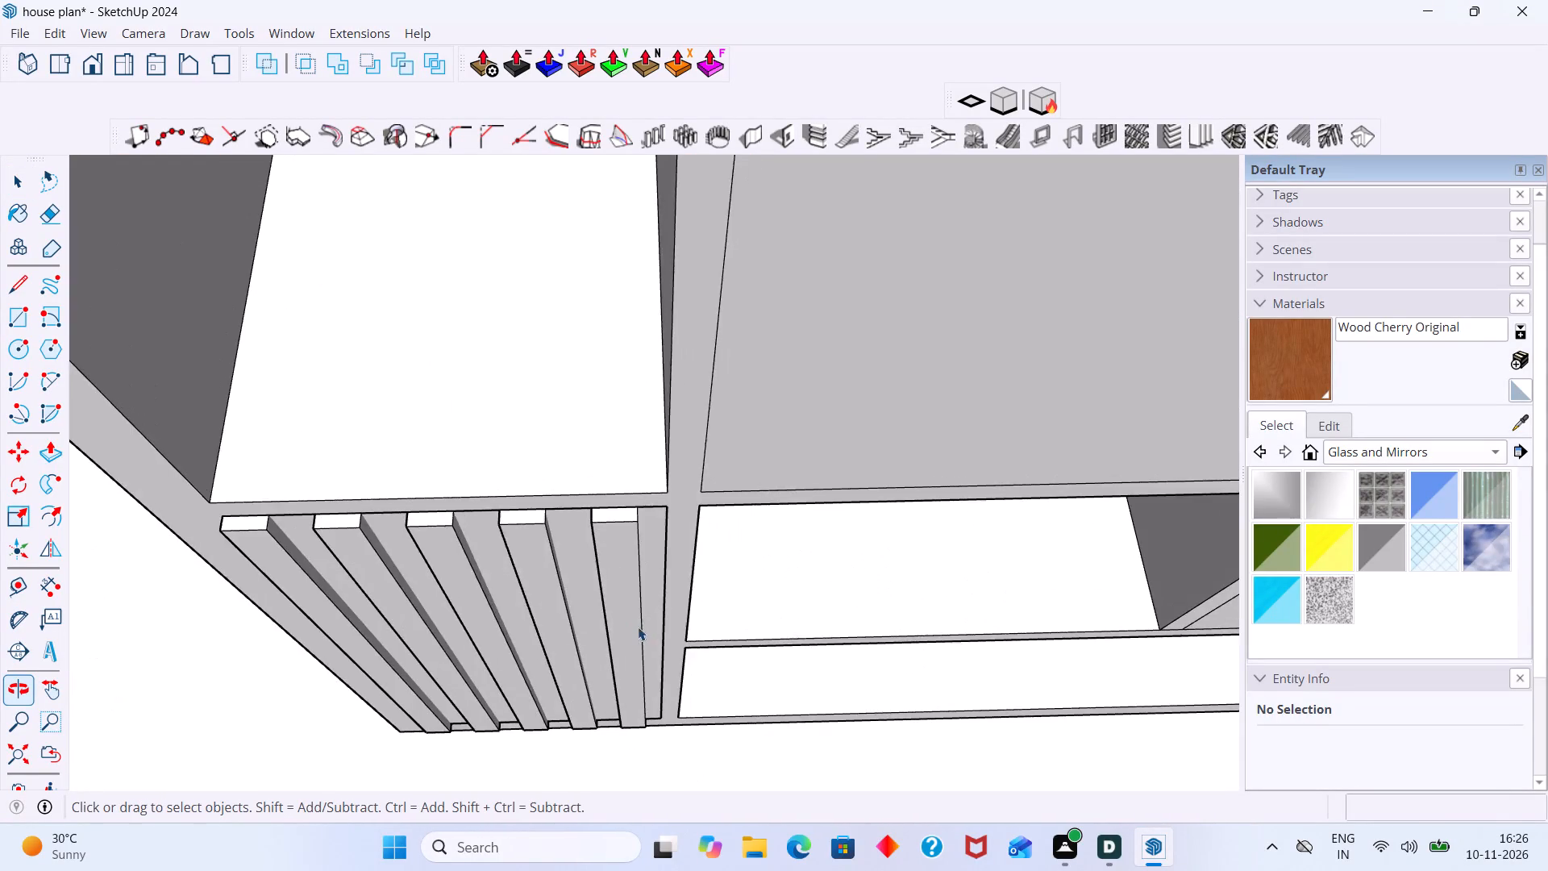
pyautogui.scroll(-15, 636, 628)
pyautogui.moveTo(876, 600); pyautogui.dragTo(920, 528, button='middle')
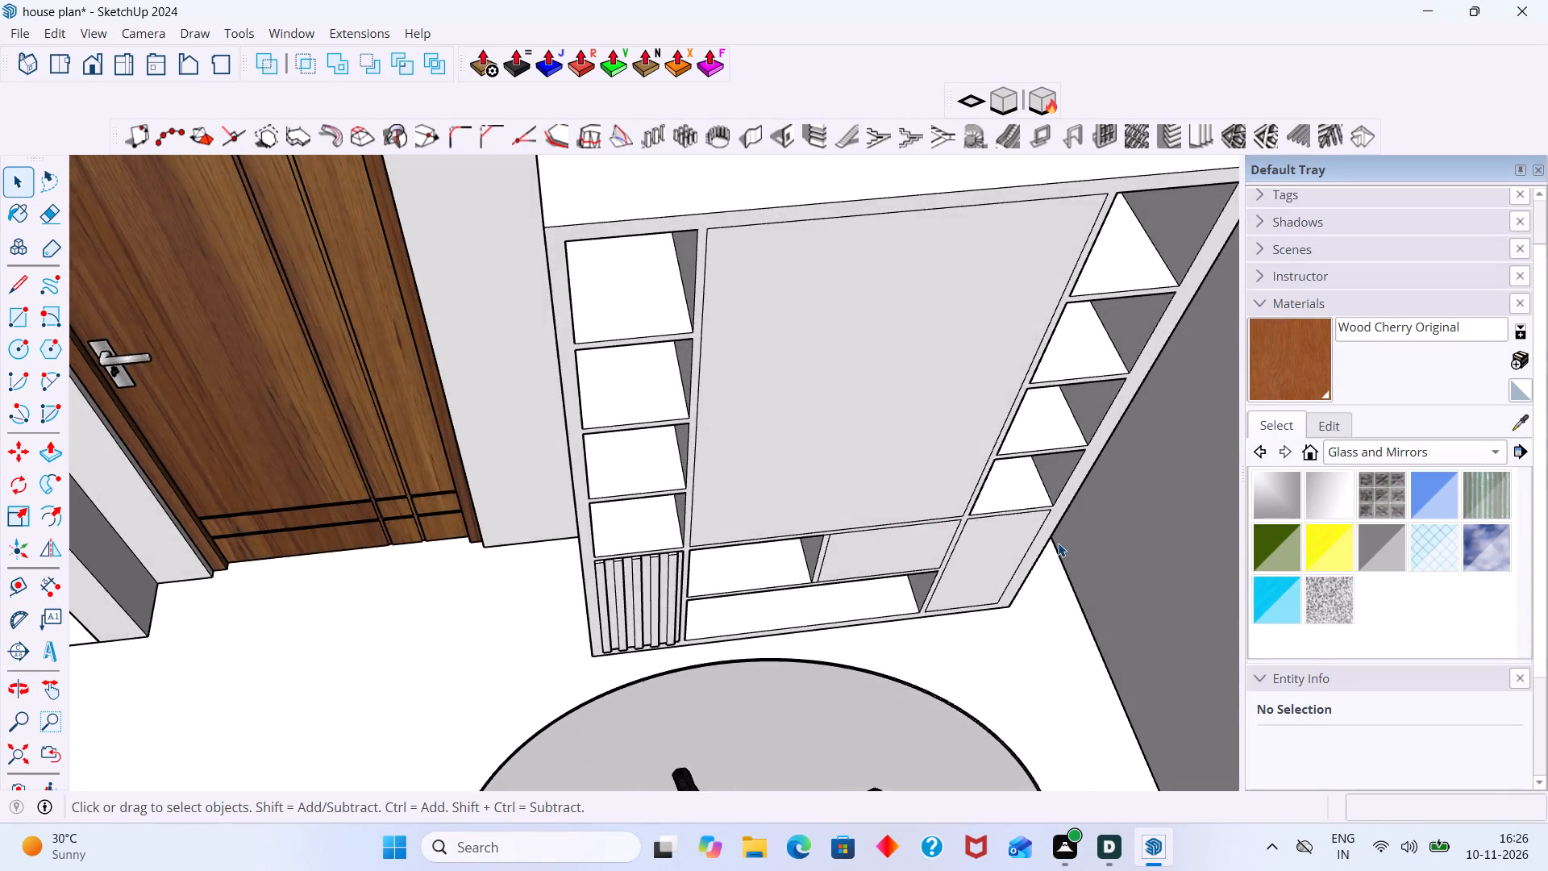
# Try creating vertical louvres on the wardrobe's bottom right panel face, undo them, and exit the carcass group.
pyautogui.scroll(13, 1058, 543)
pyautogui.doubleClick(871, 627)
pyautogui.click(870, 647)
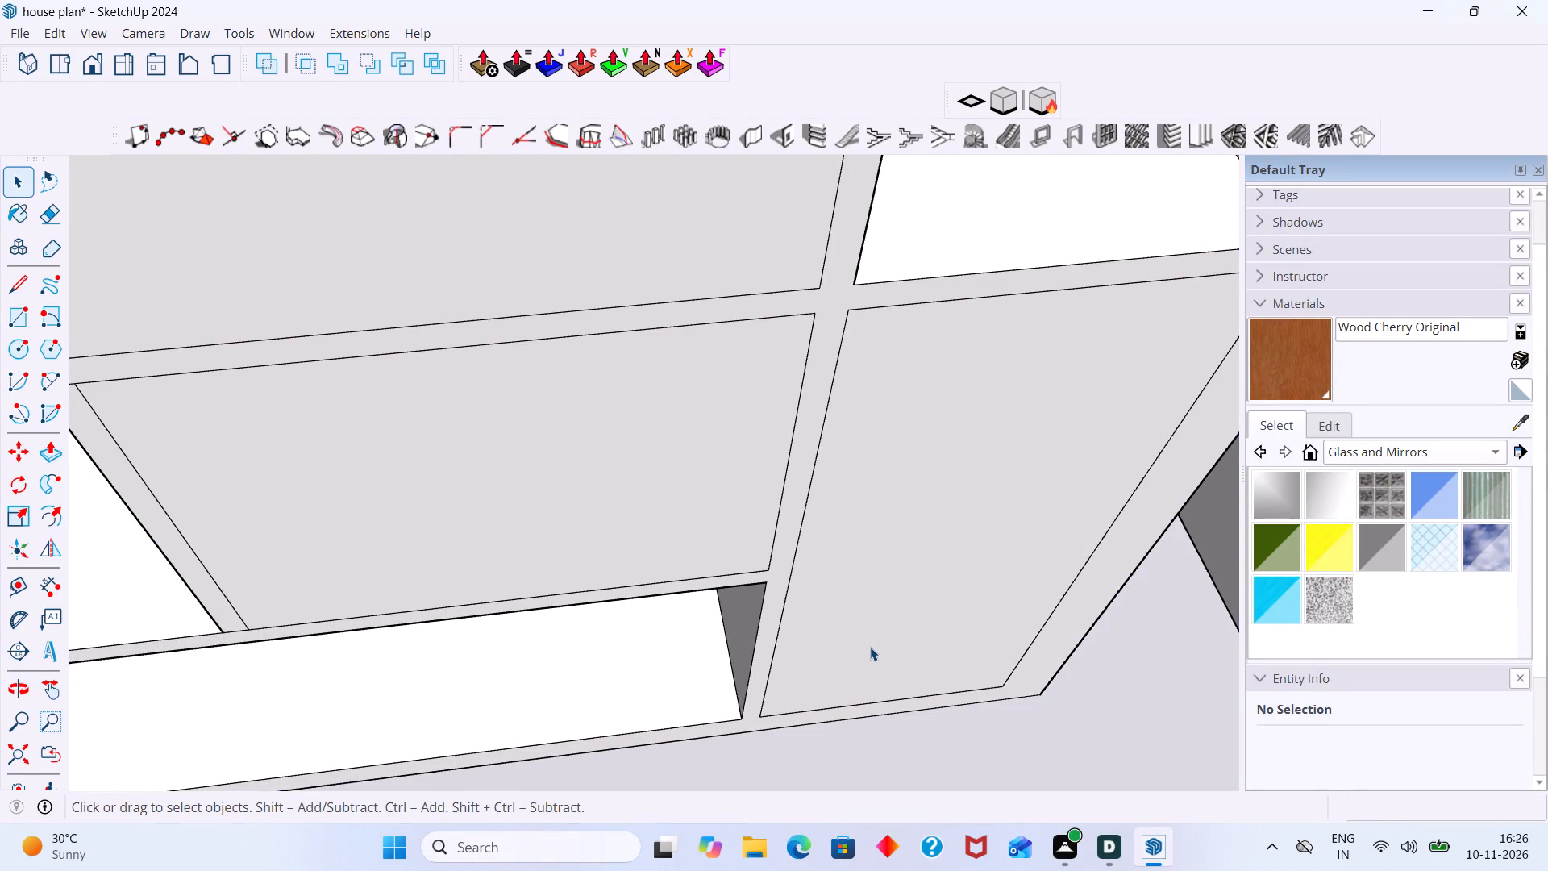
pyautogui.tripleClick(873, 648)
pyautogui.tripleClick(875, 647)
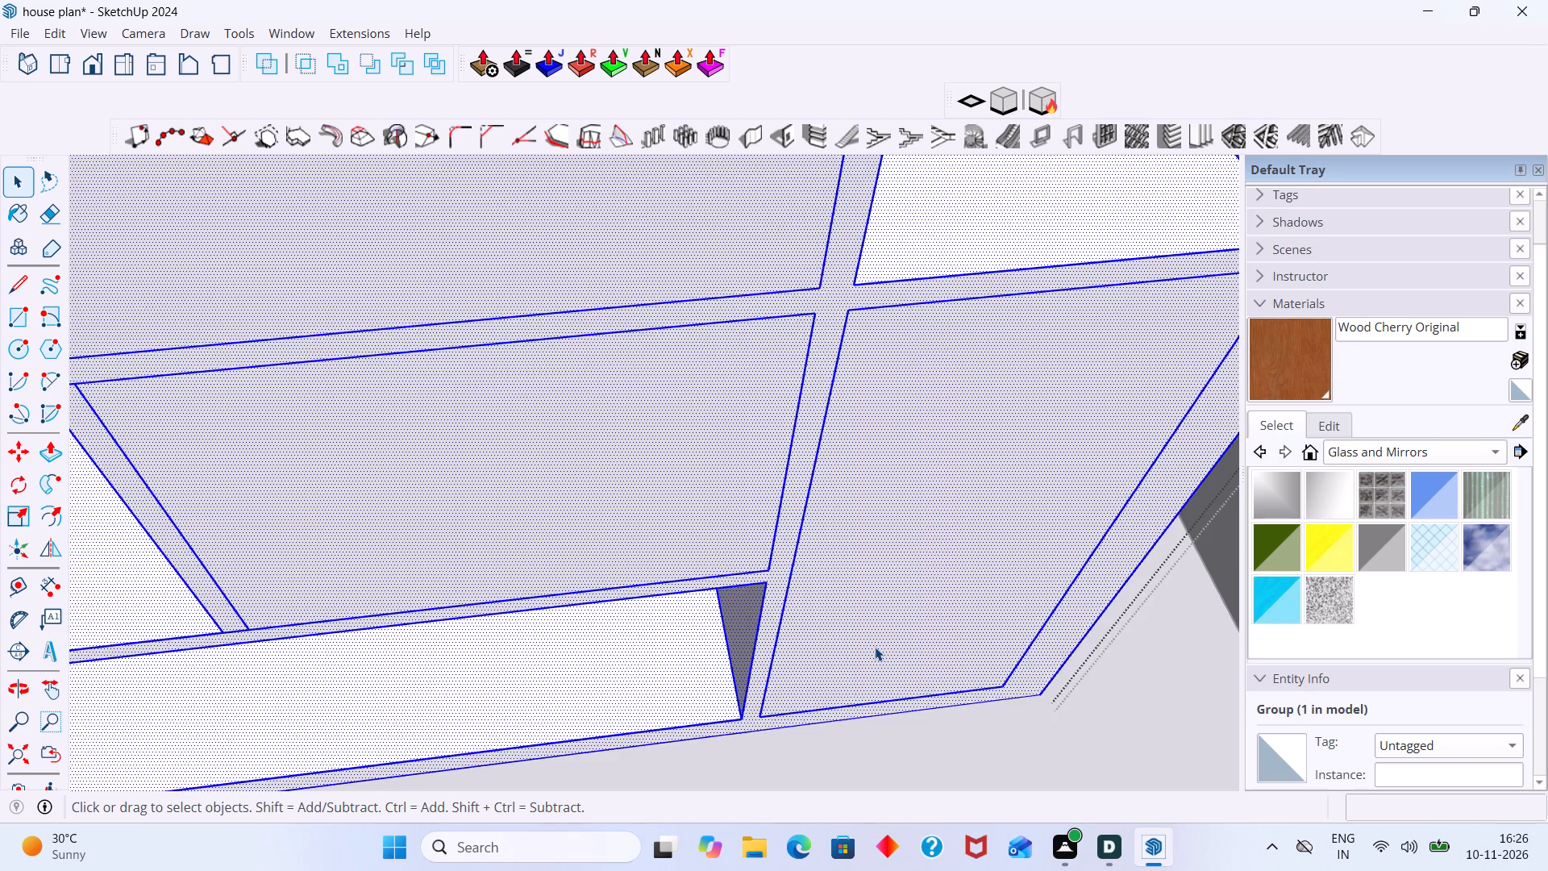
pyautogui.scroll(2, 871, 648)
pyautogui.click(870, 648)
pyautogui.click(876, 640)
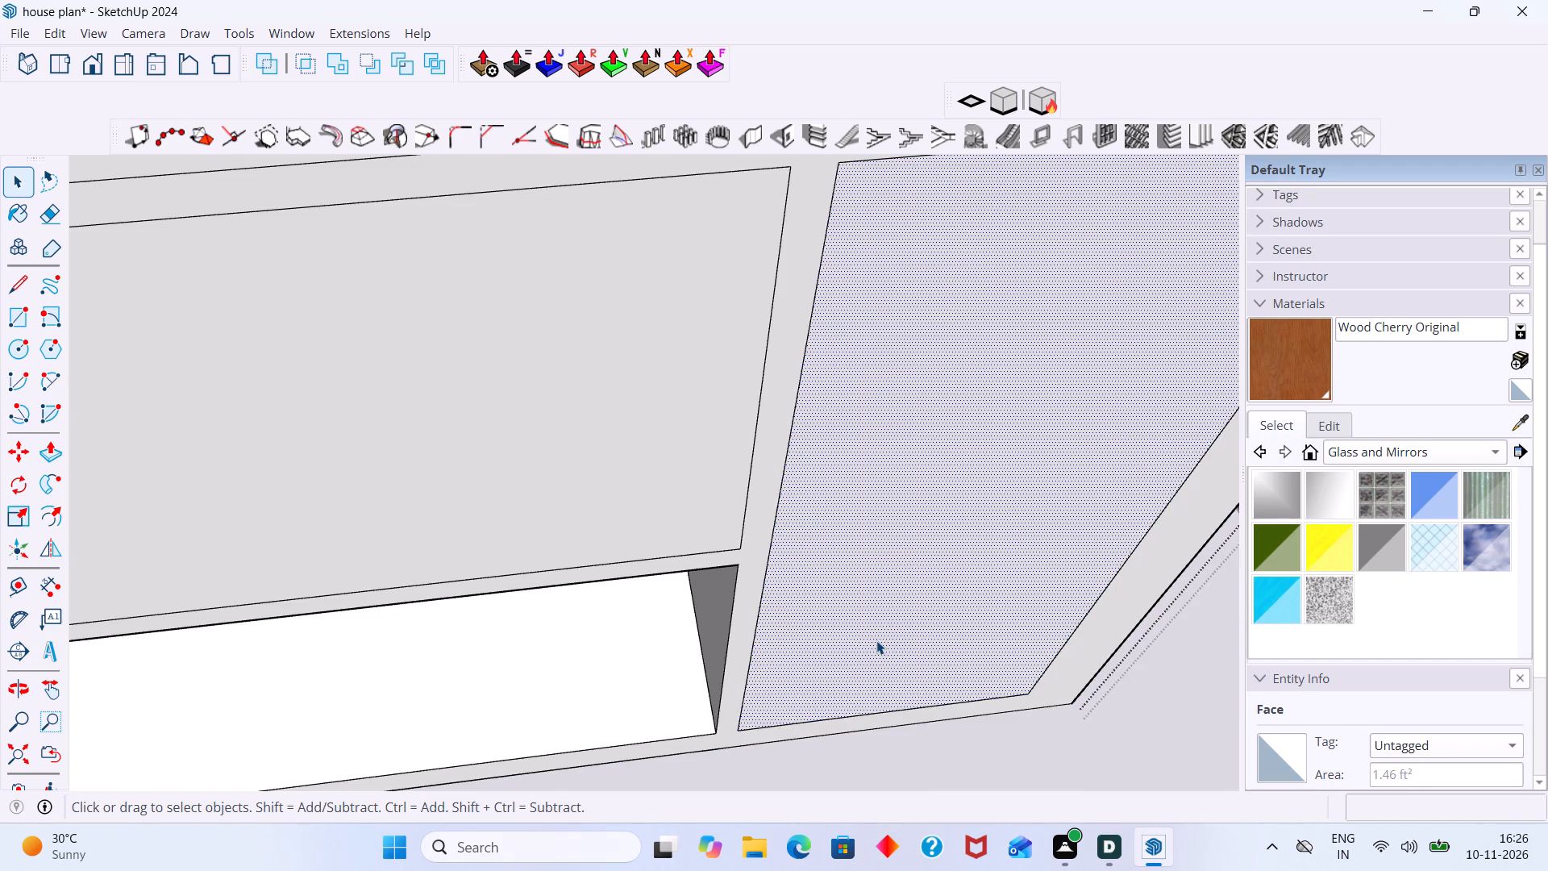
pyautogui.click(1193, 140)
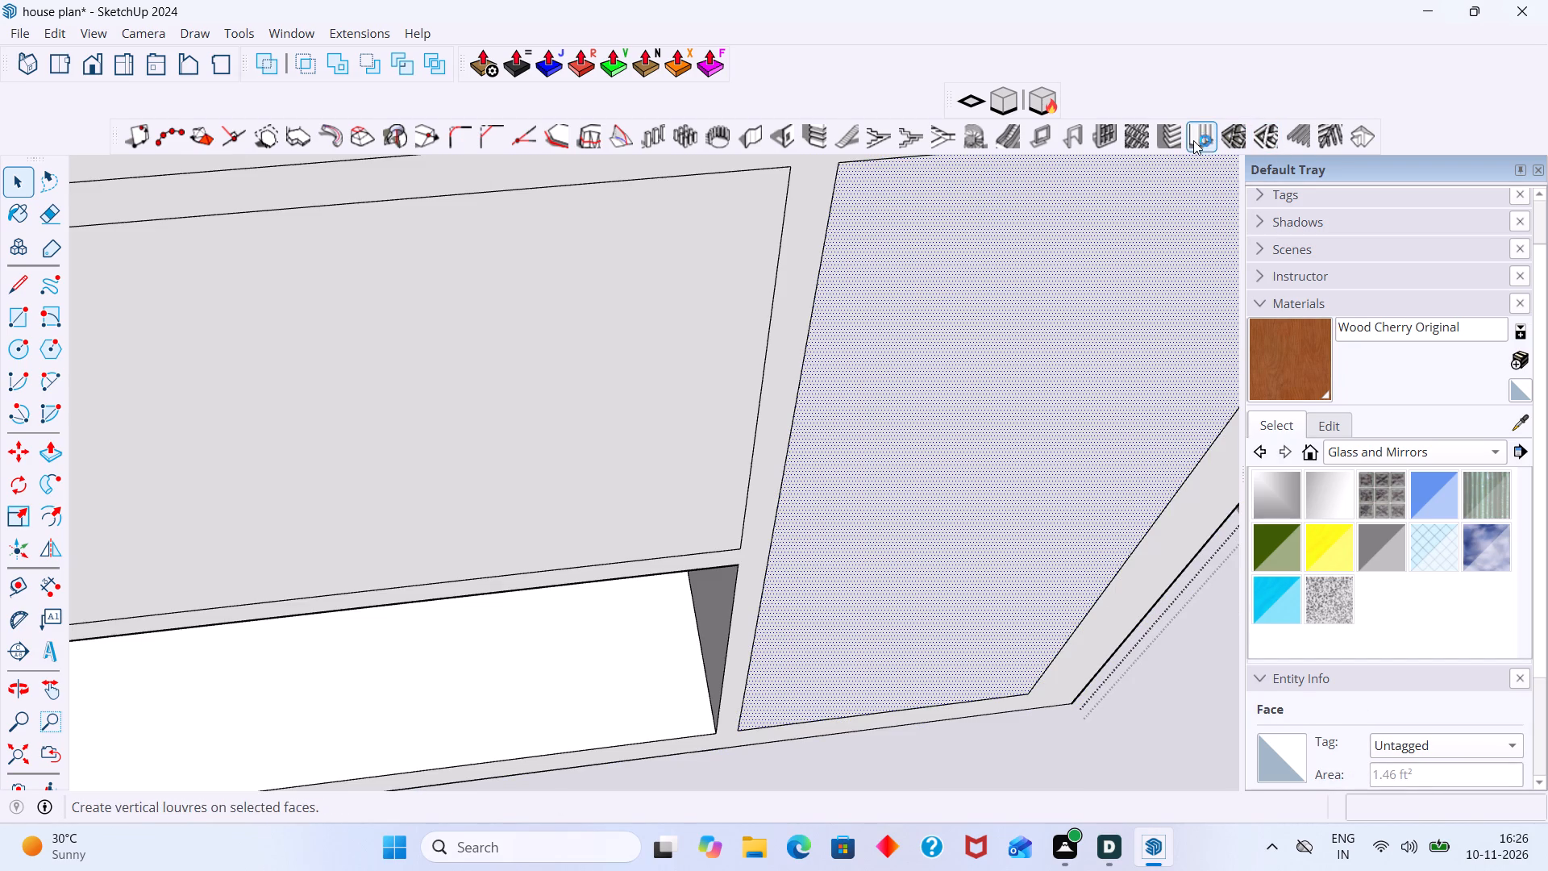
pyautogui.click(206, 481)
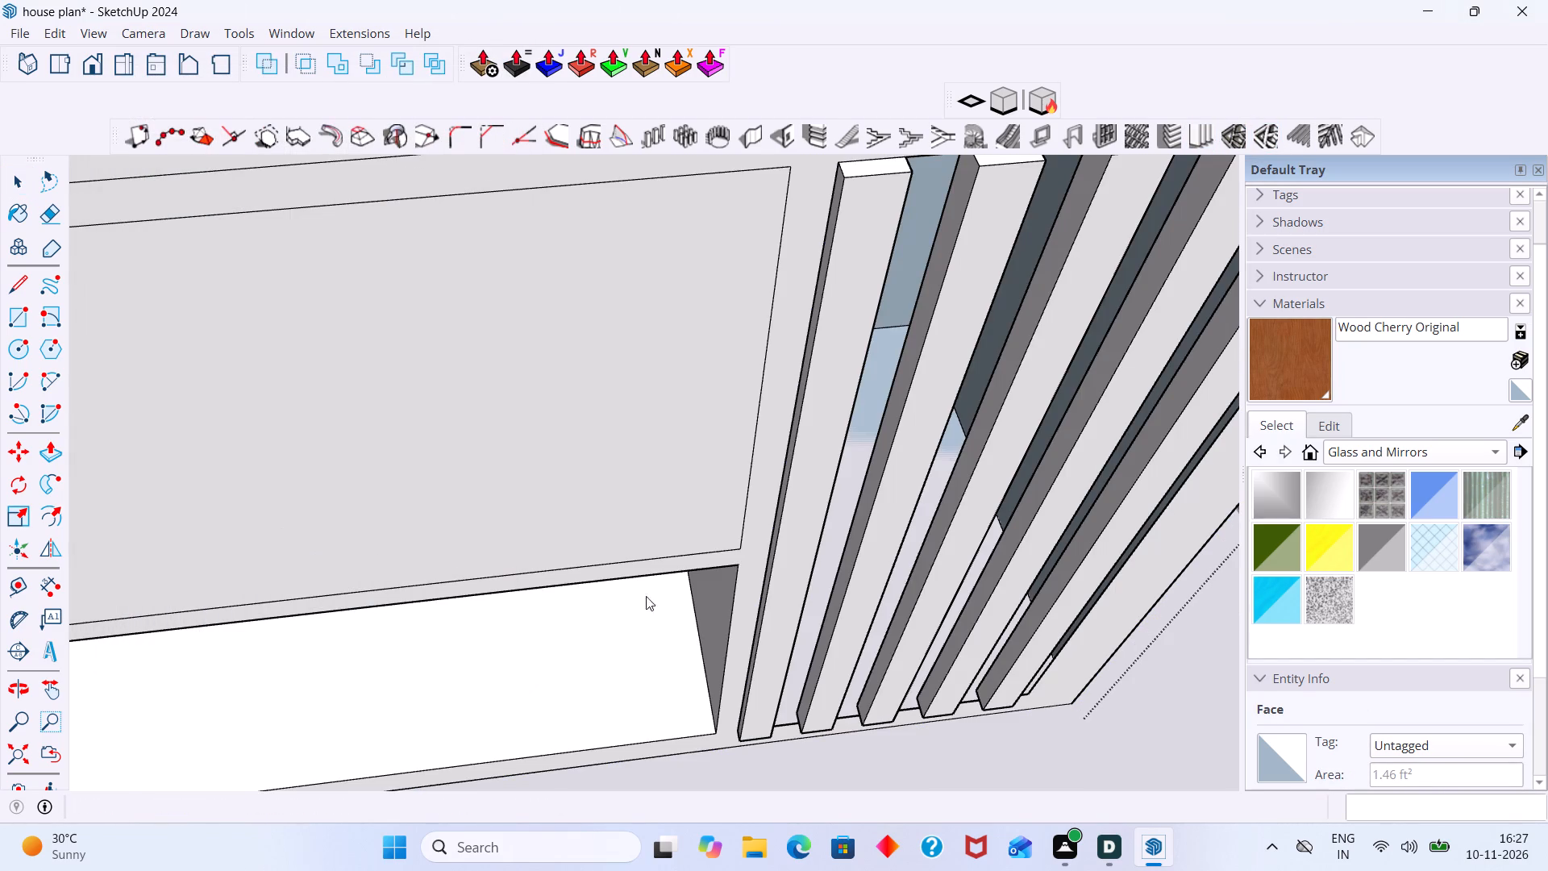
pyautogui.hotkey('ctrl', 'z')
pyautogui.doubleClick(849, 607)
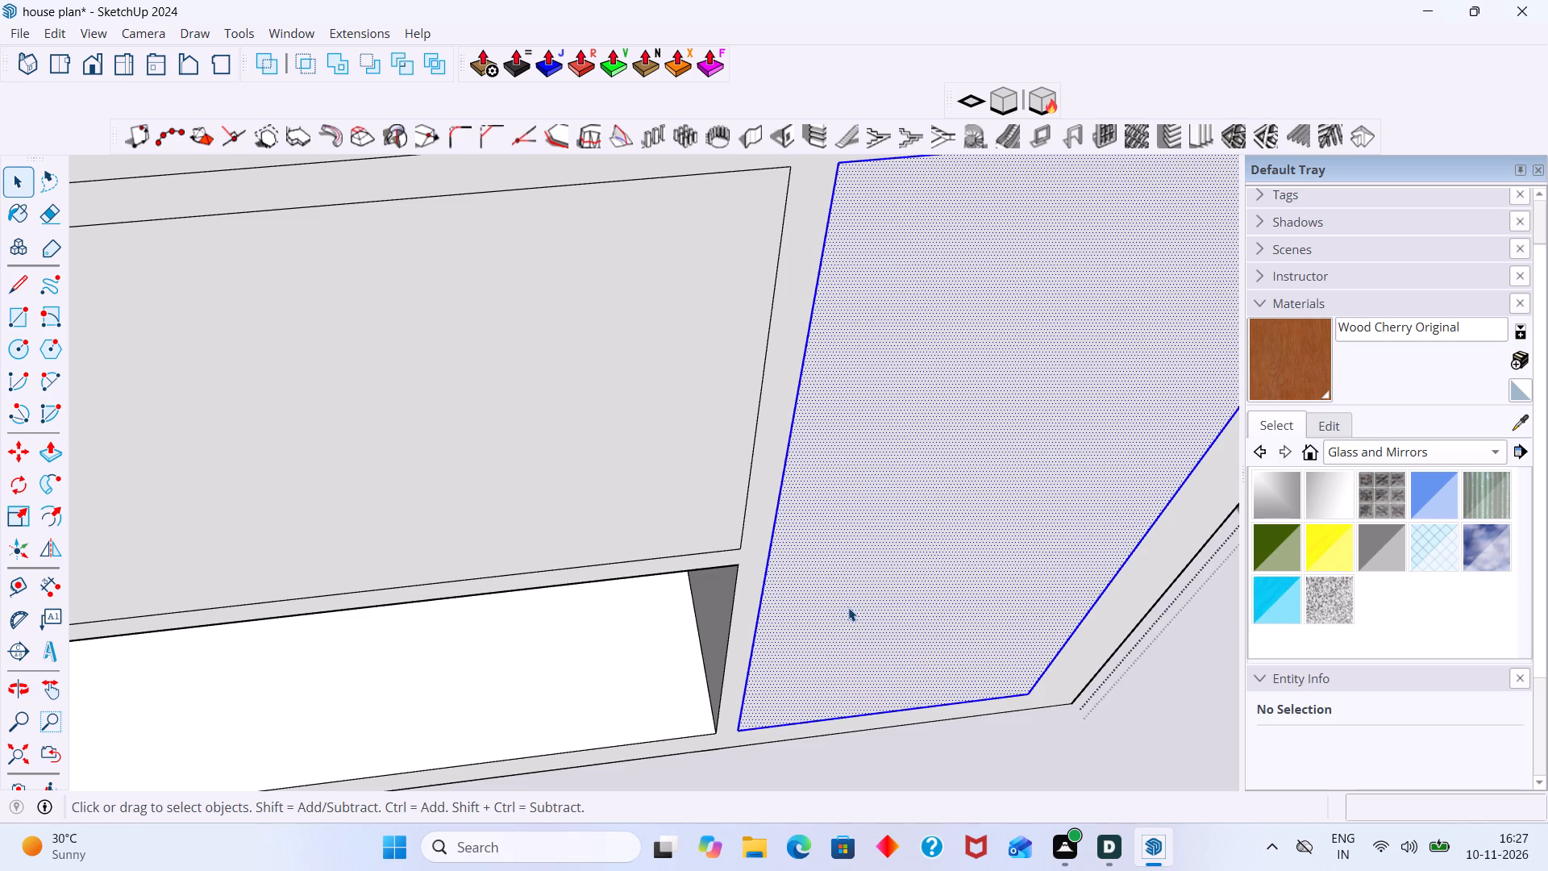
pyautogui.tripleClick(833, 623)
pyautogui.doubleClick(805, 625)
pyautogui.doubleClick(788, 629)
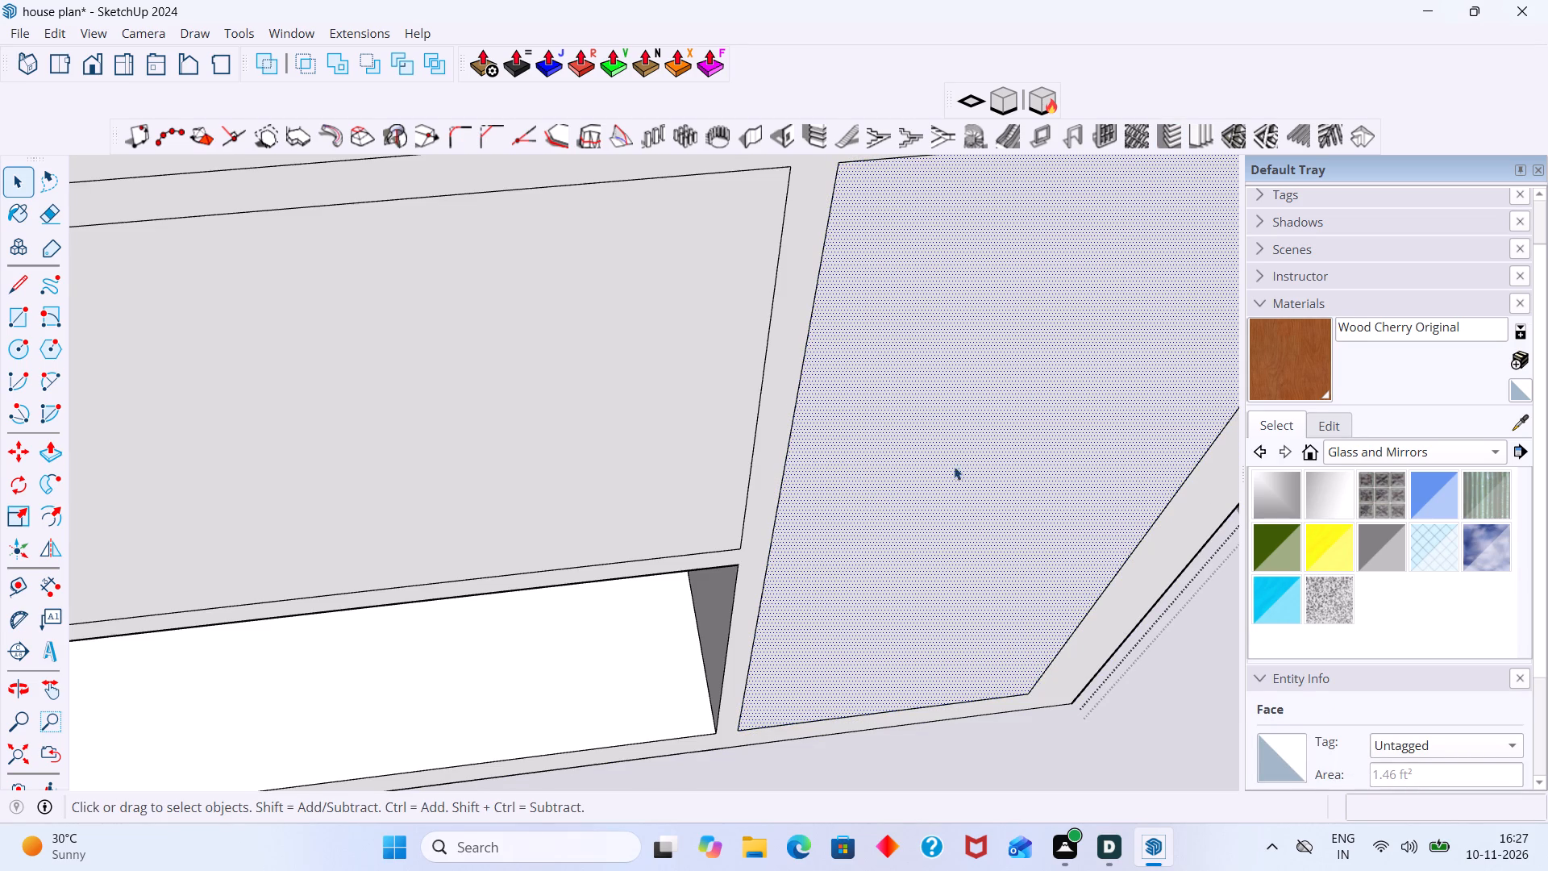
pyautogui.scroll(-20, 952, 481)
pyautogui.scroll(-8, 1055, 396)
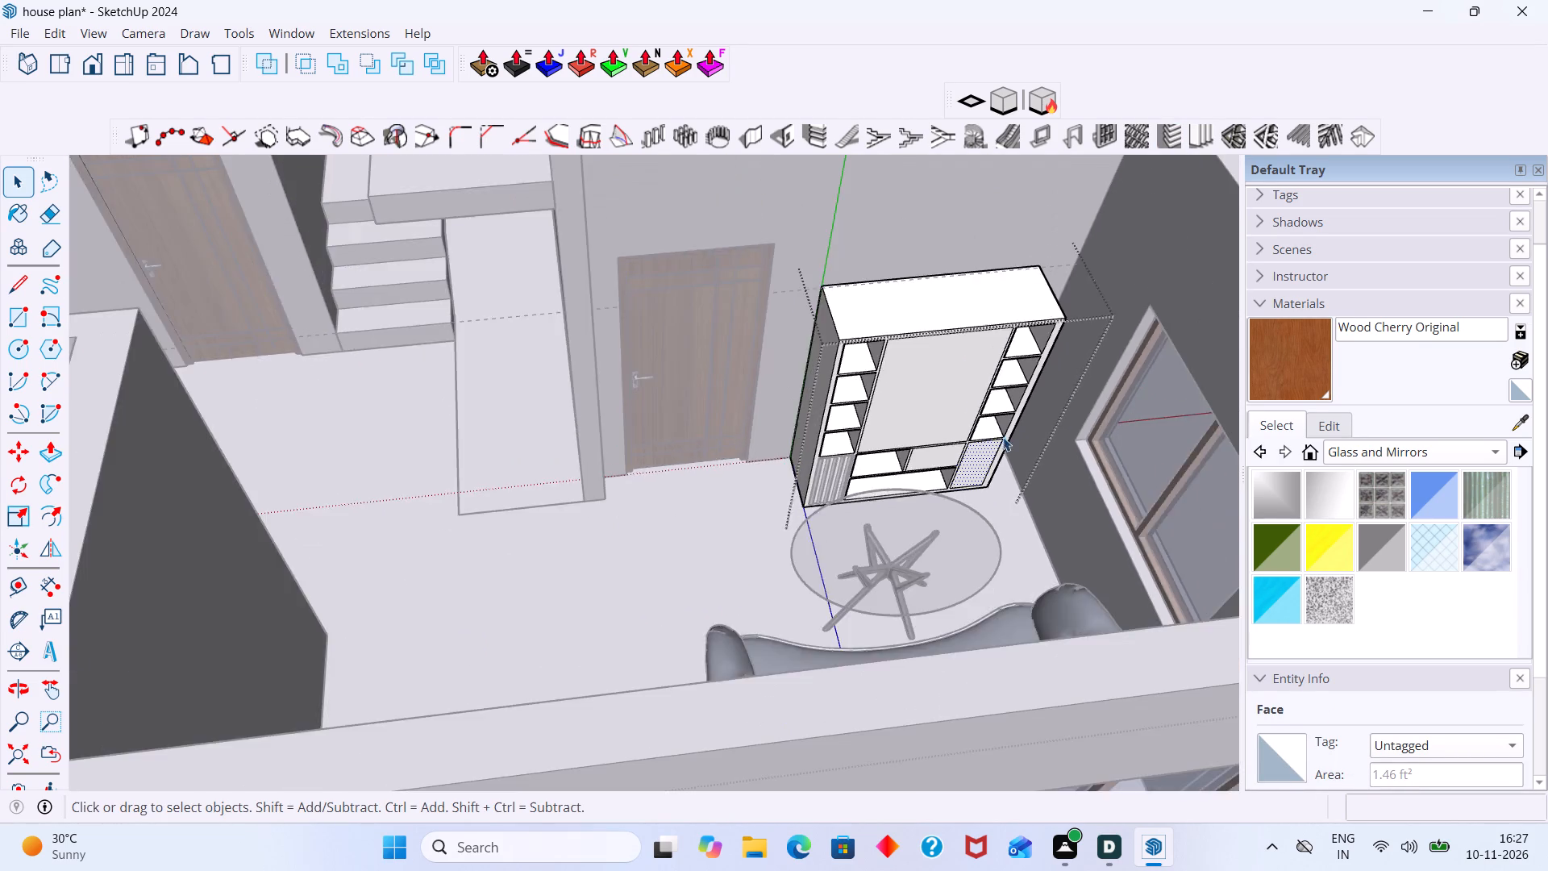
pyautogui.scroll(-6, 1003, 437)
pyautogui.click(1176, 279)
# Copy the bottom left louvre group about 3' 5 1/2" across onto the wardrobe's bottom right panel.
pyautogui.scroll(12, 914, 469)
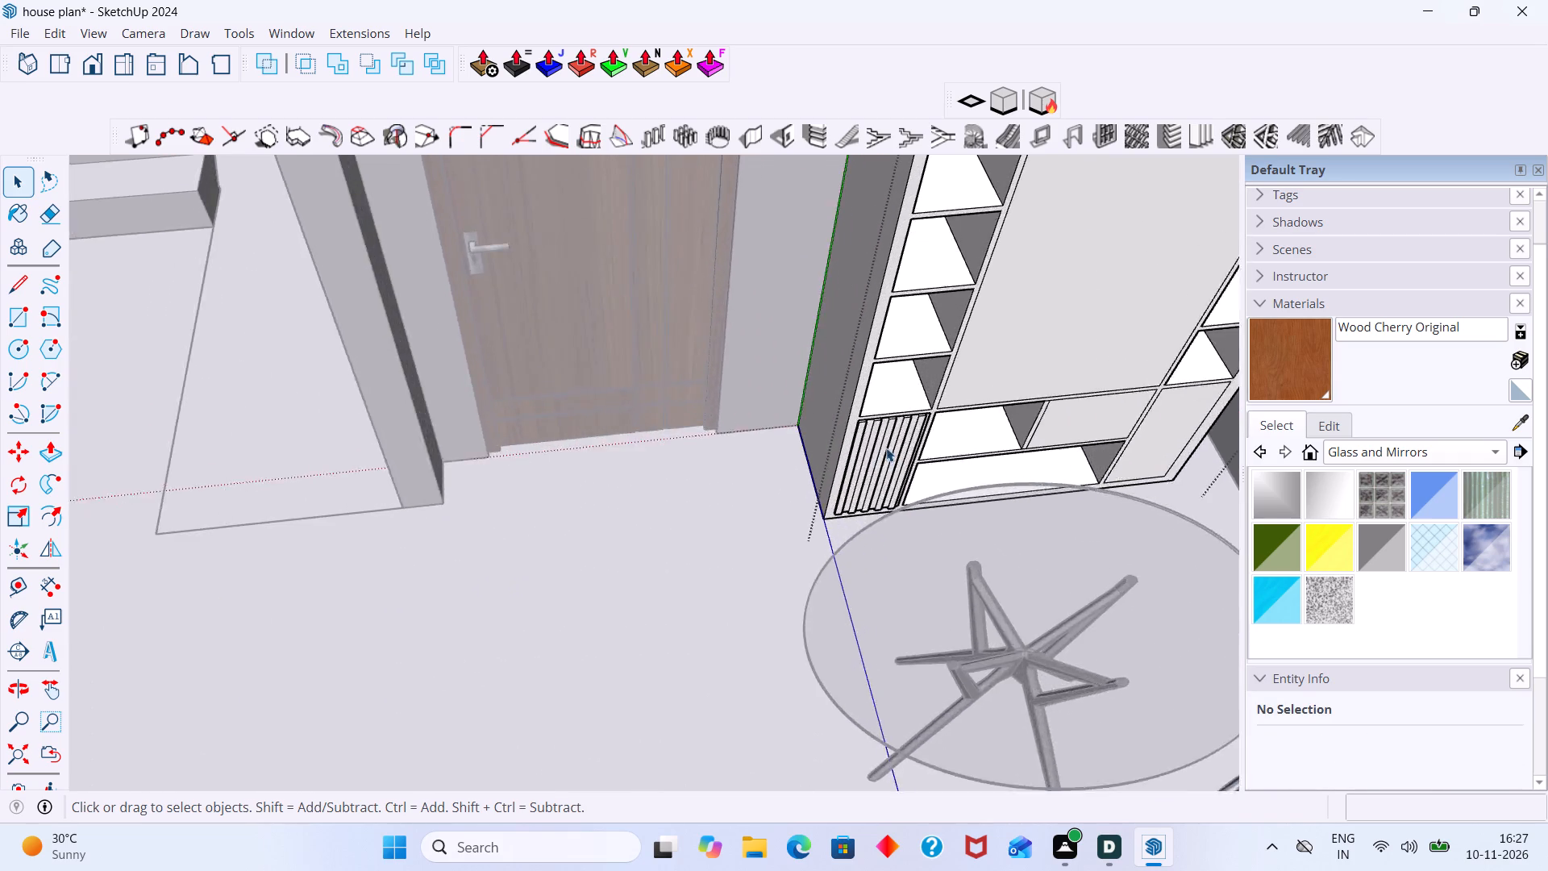
pyautogui.scroll(13, 886, 448)
pyautogui.moveTo(856, 521); pyautogui.dragTo(858, 540, button='middle')
pyautogui.scroll(6, 872, 445)
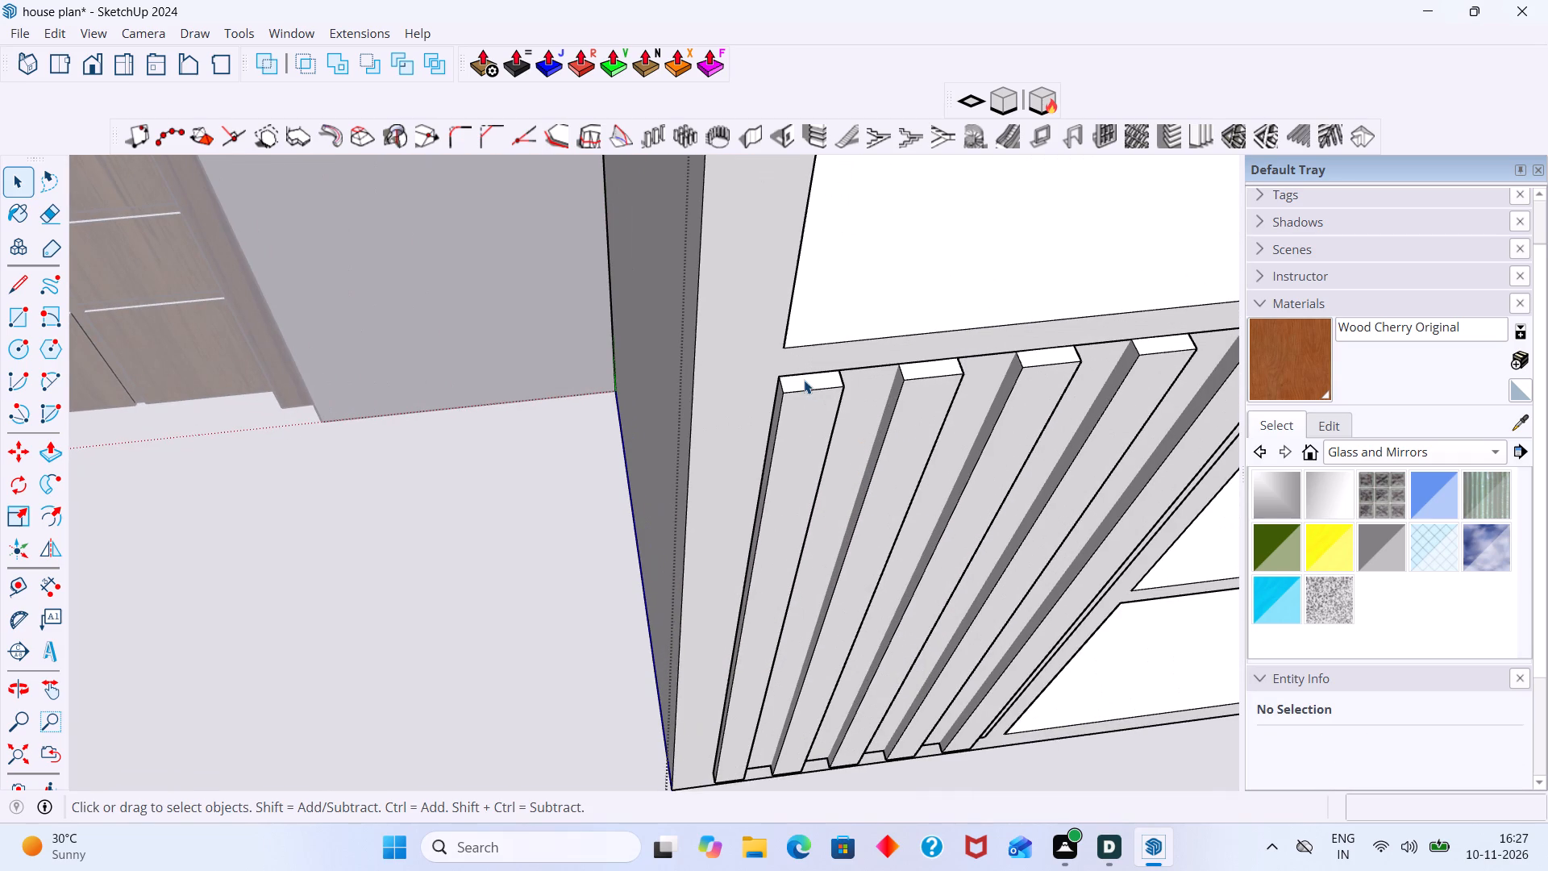
pyautogui.click(801, 381)
pyautogui.press('m')
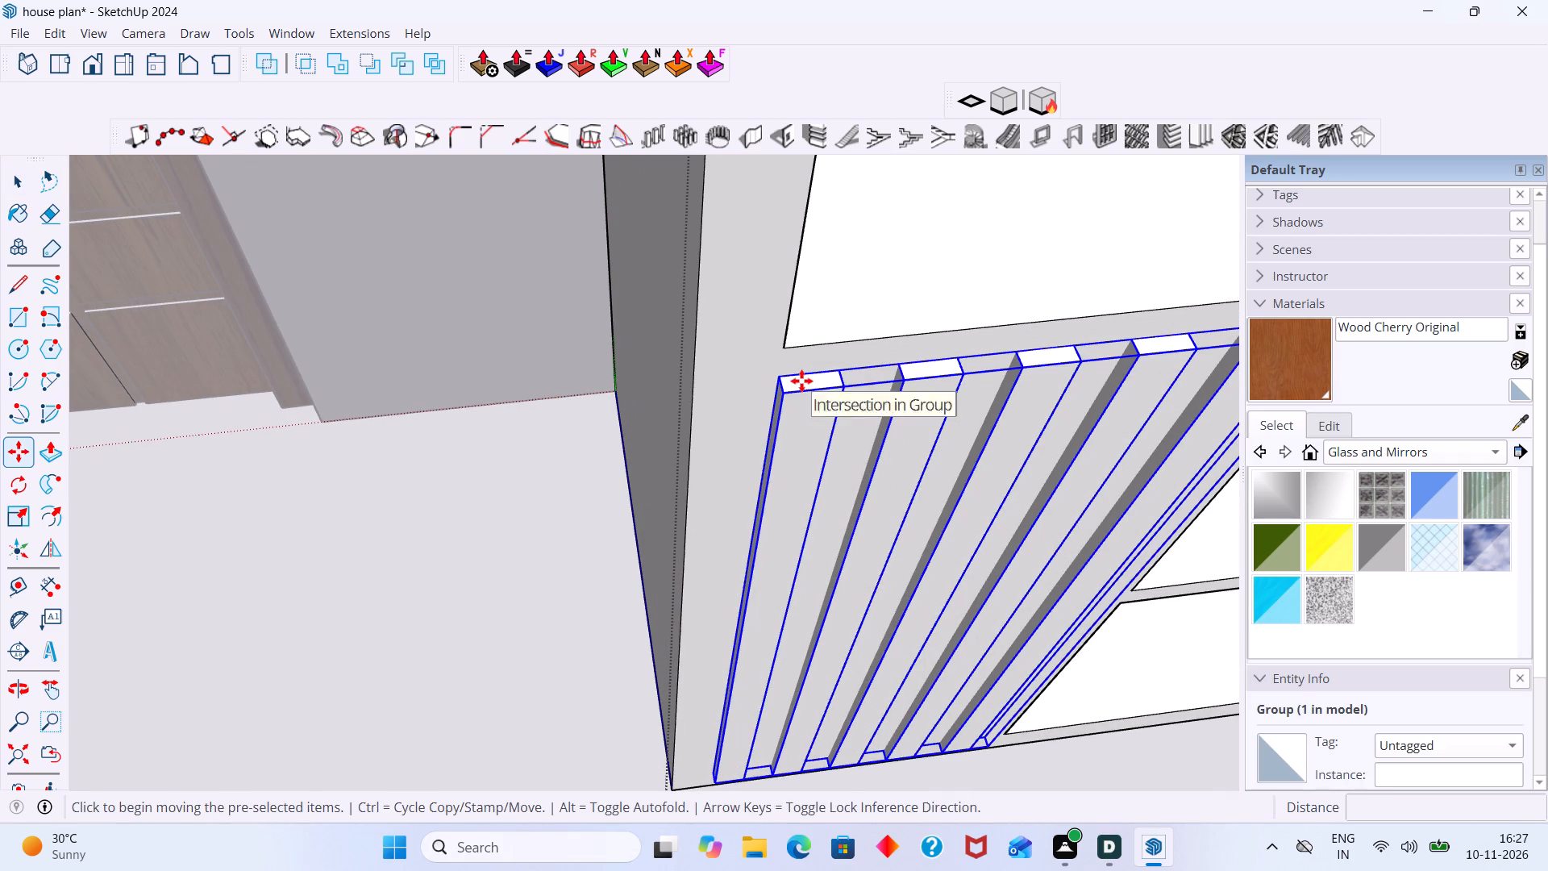
pyautogui.click(784, 374)
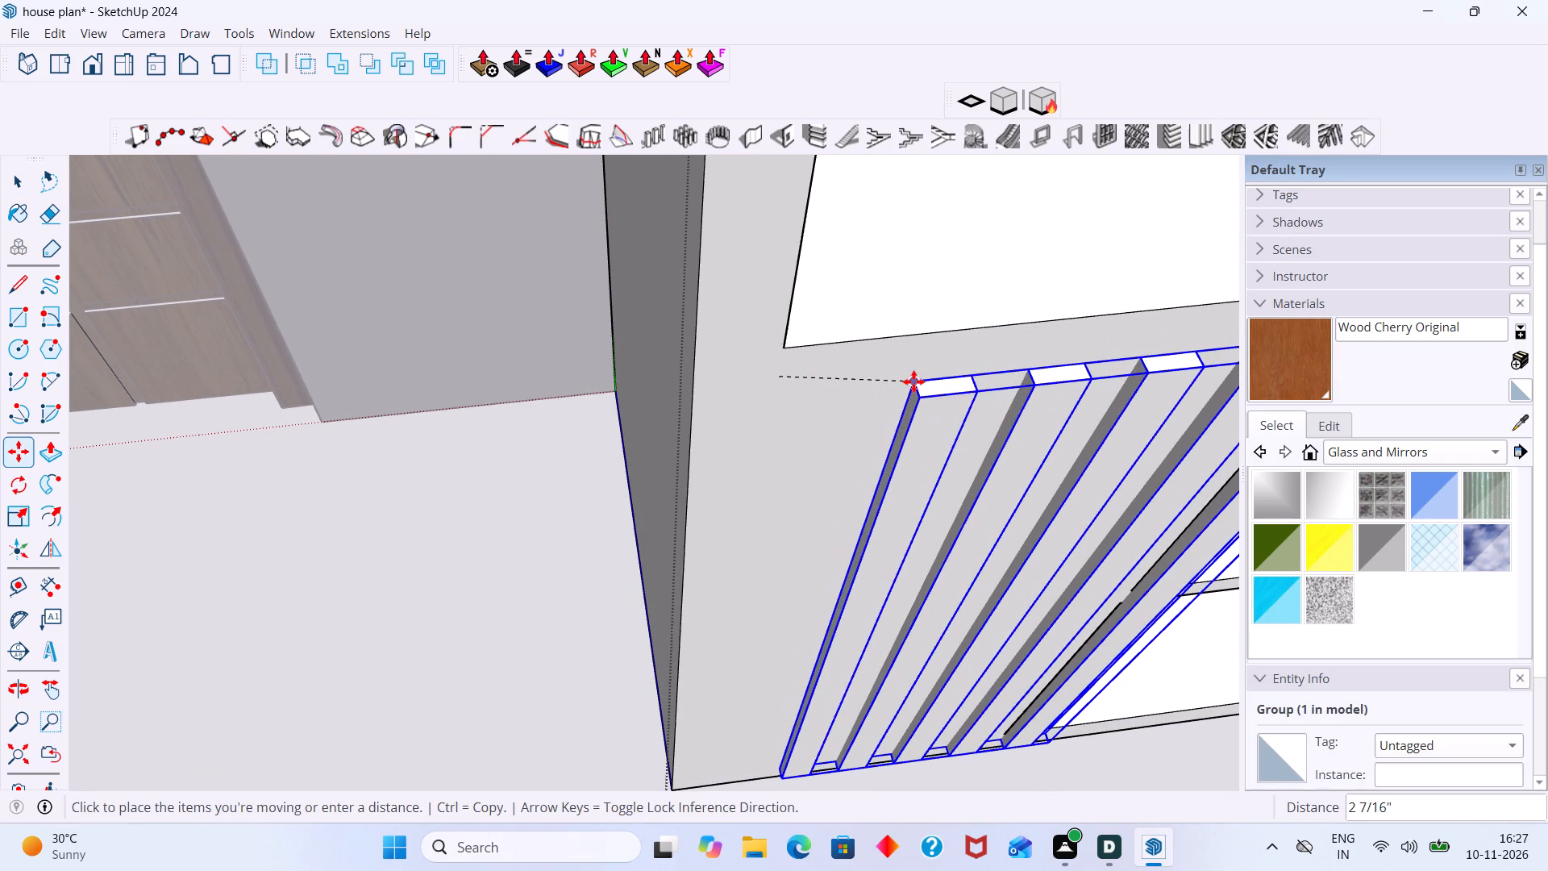
pyautogui.scroll(-13, 919, 381)
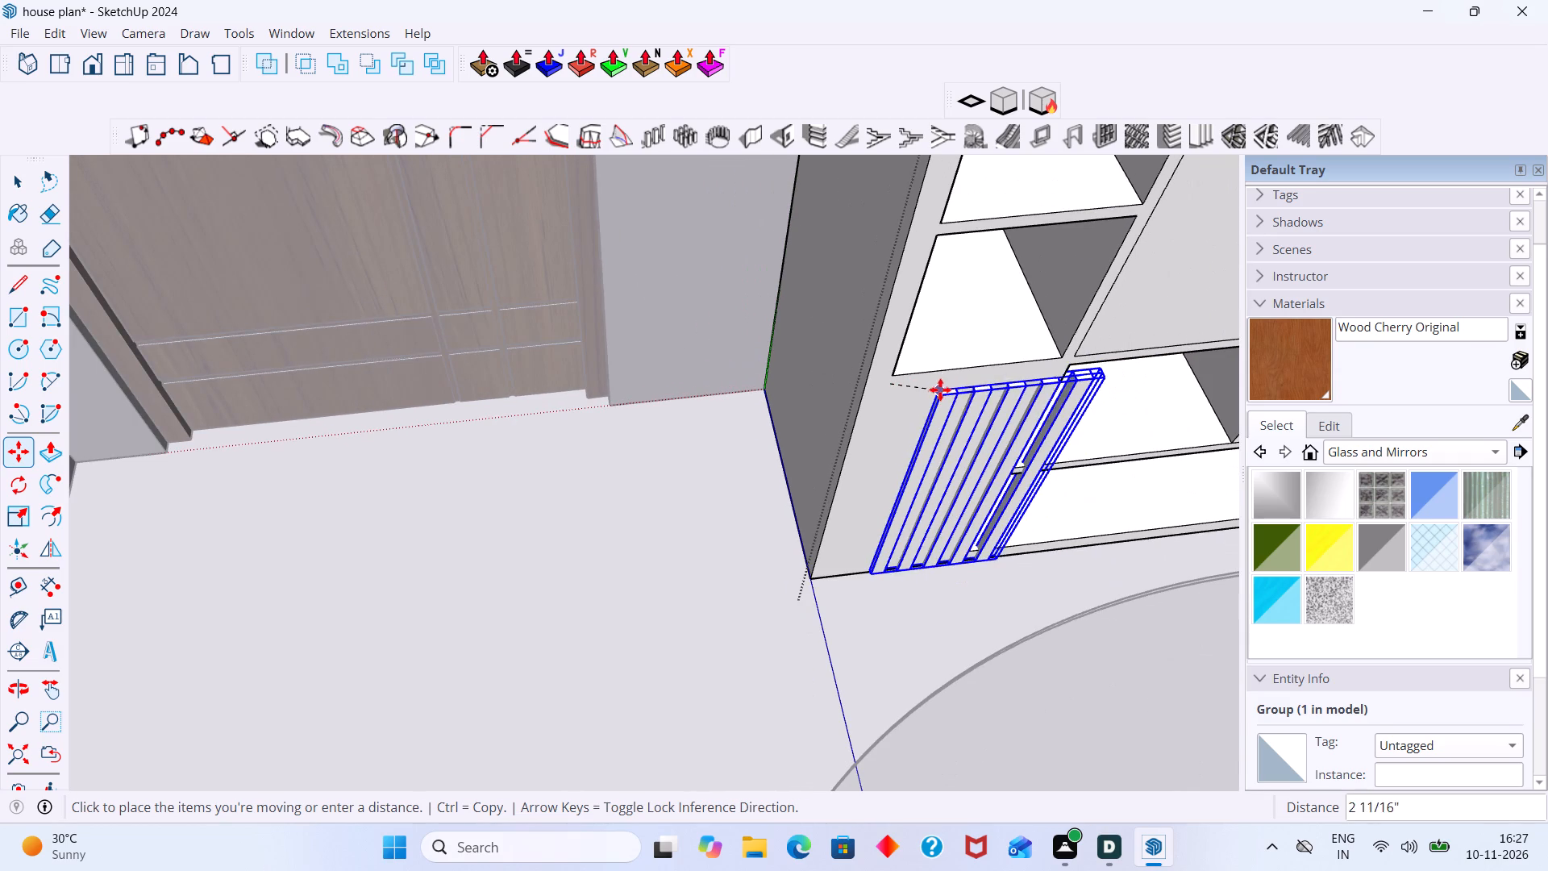
pyautogui.press('Escape')
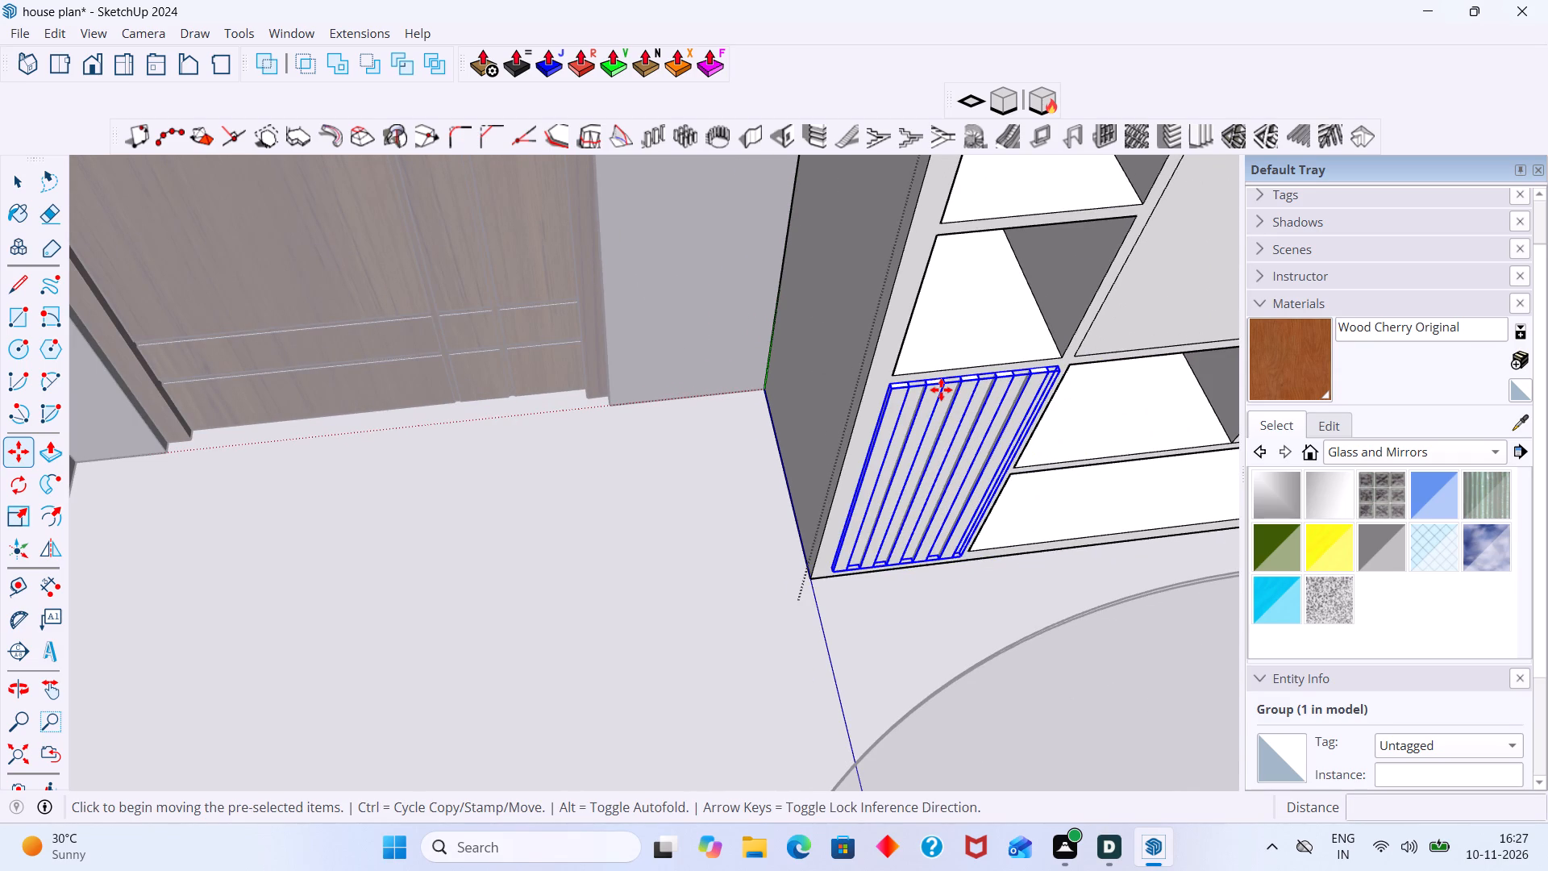
pyautogui.scroll(10, 865, 383)
pyautogui.click(889, 388)
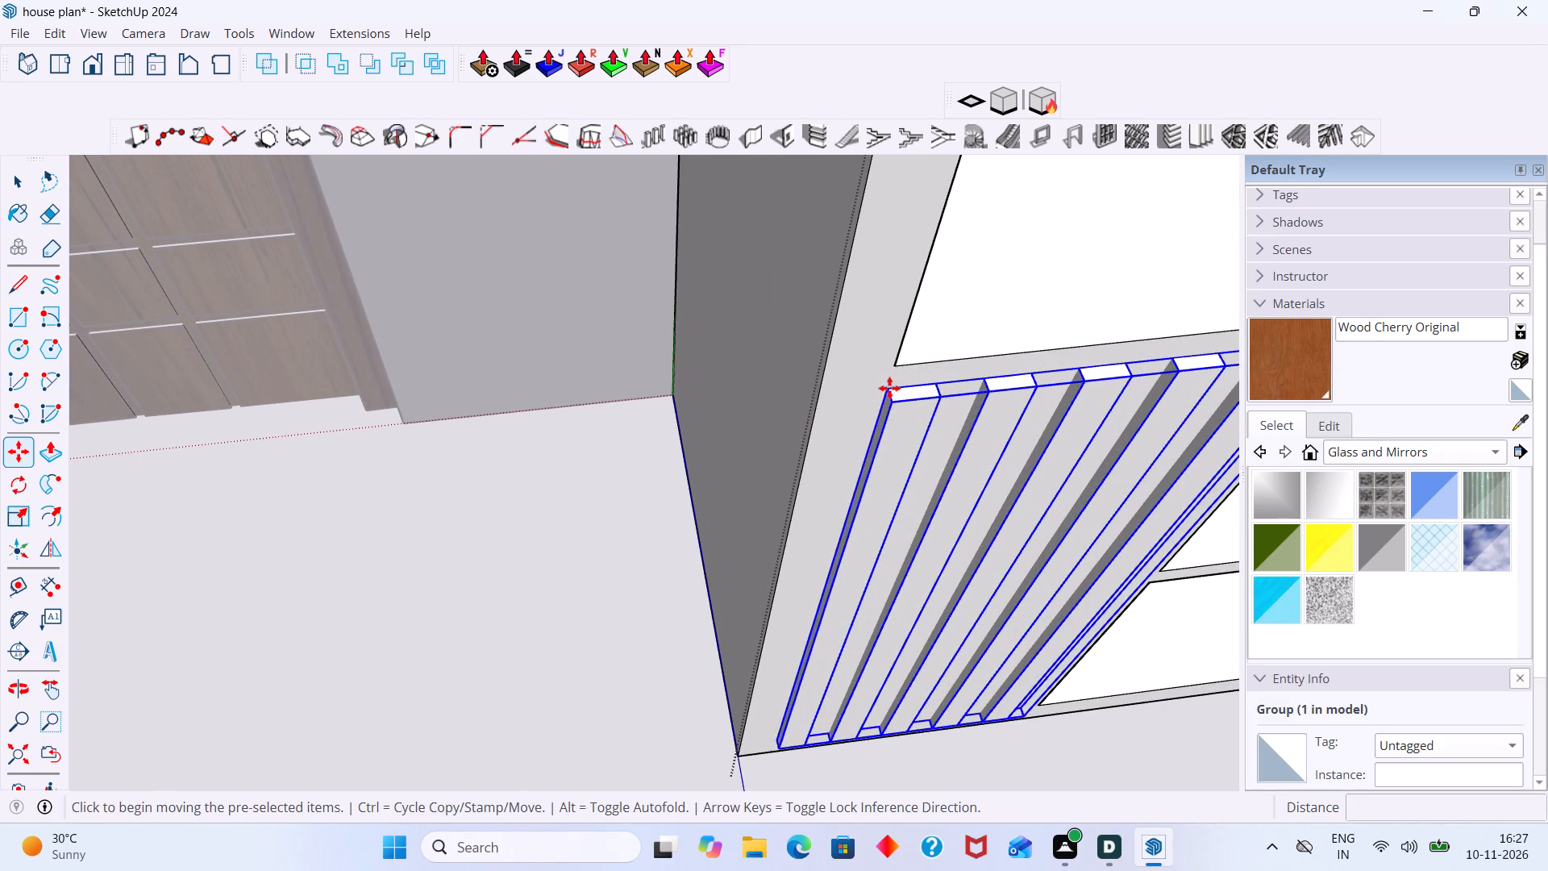
pyautogui.scroll(-12, 959, 381)
pyautogui.keyDown('shift'); pyautogui.moveTo(979, 391); pyautogui.dragTo(697, 407, button='middle'); pyautogui.keyUp('shift')
pyautogui.scroll(-4, 900, 412)
pyautogui.keyDown('shift'); pyautogui.moveTo(755, 420); pyautogui.dragTo(610, 420, button='middle'); pyautogui.keyUp('shift')
pyautogui.scroll(6, 994, 393)
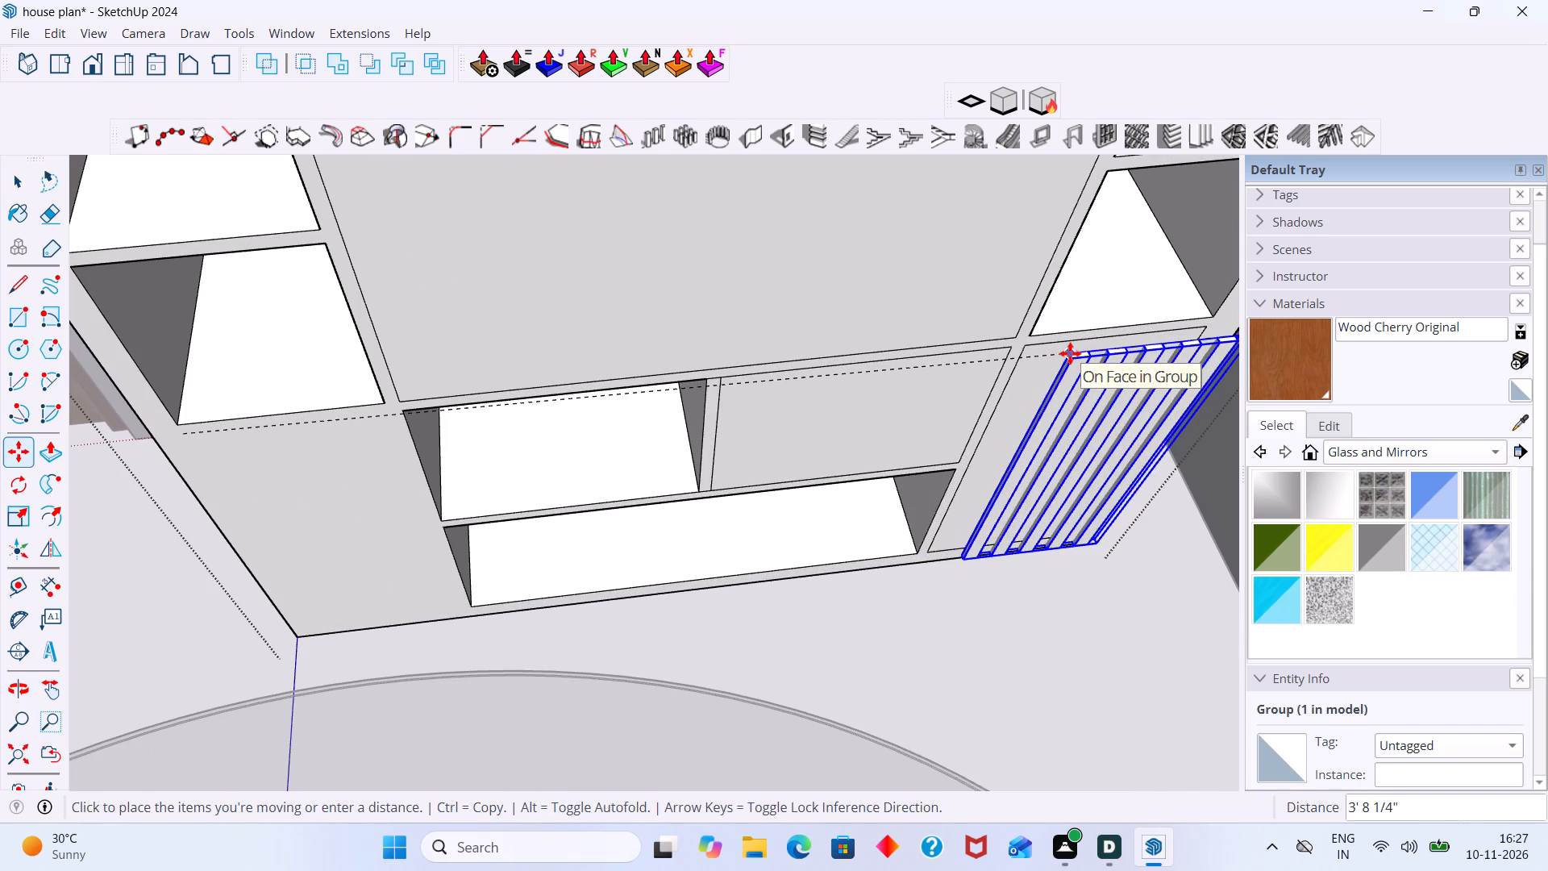
pyautogui.scroll(9, 1032, 355)
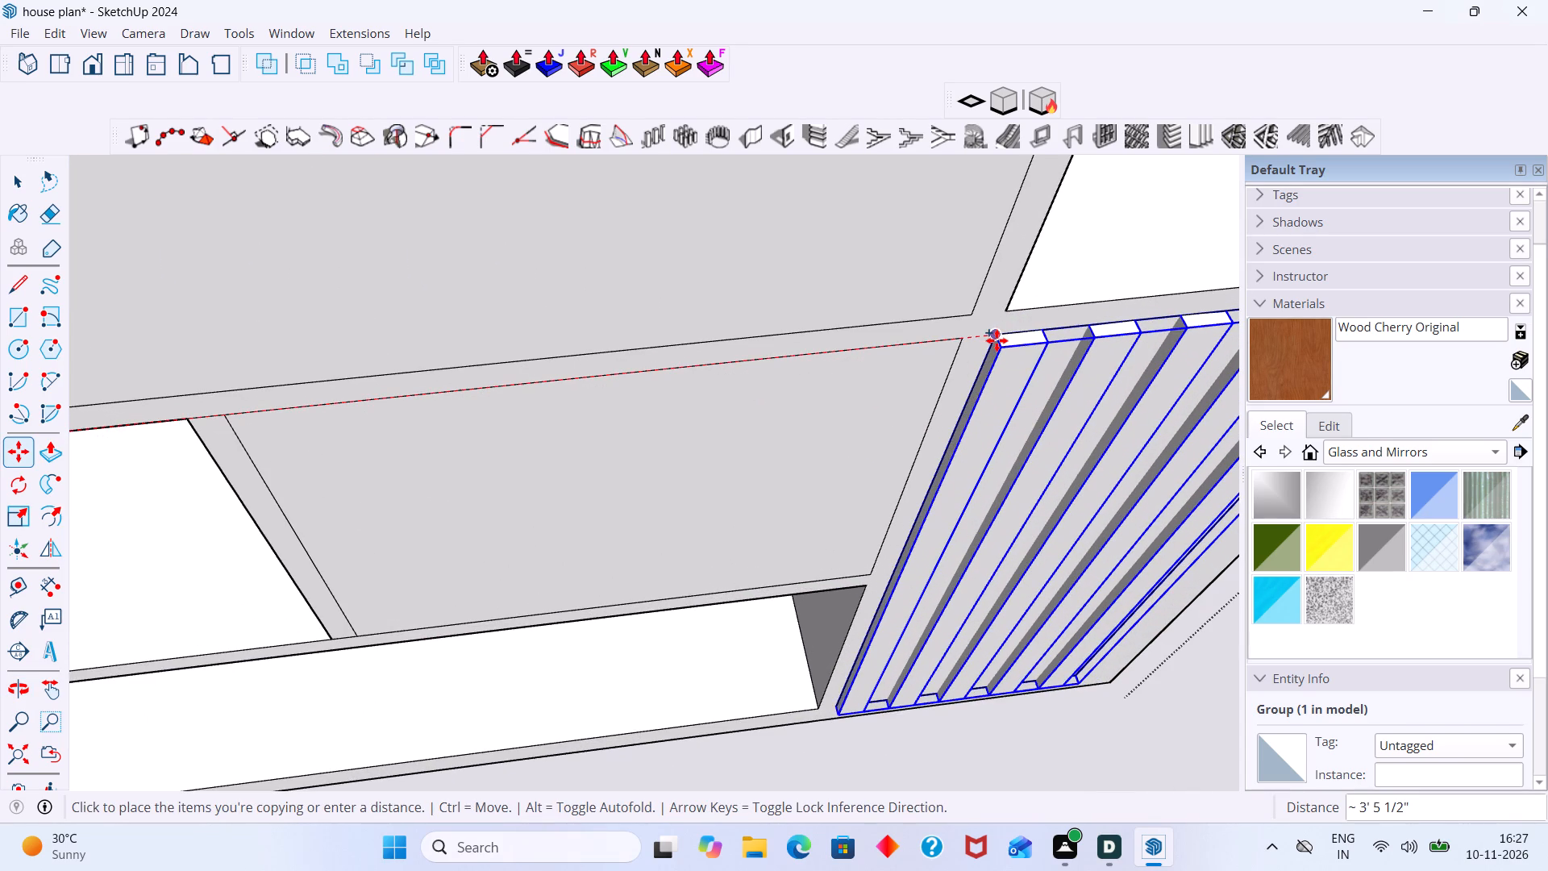
pyautogui.click(997, 340)
pyautogui.press('space')
# Delete the long horizontal guide line crossing the house at the wardrobe, and exit the wardrobe group.
pyautogui.scroll(-11, 1039, 368)
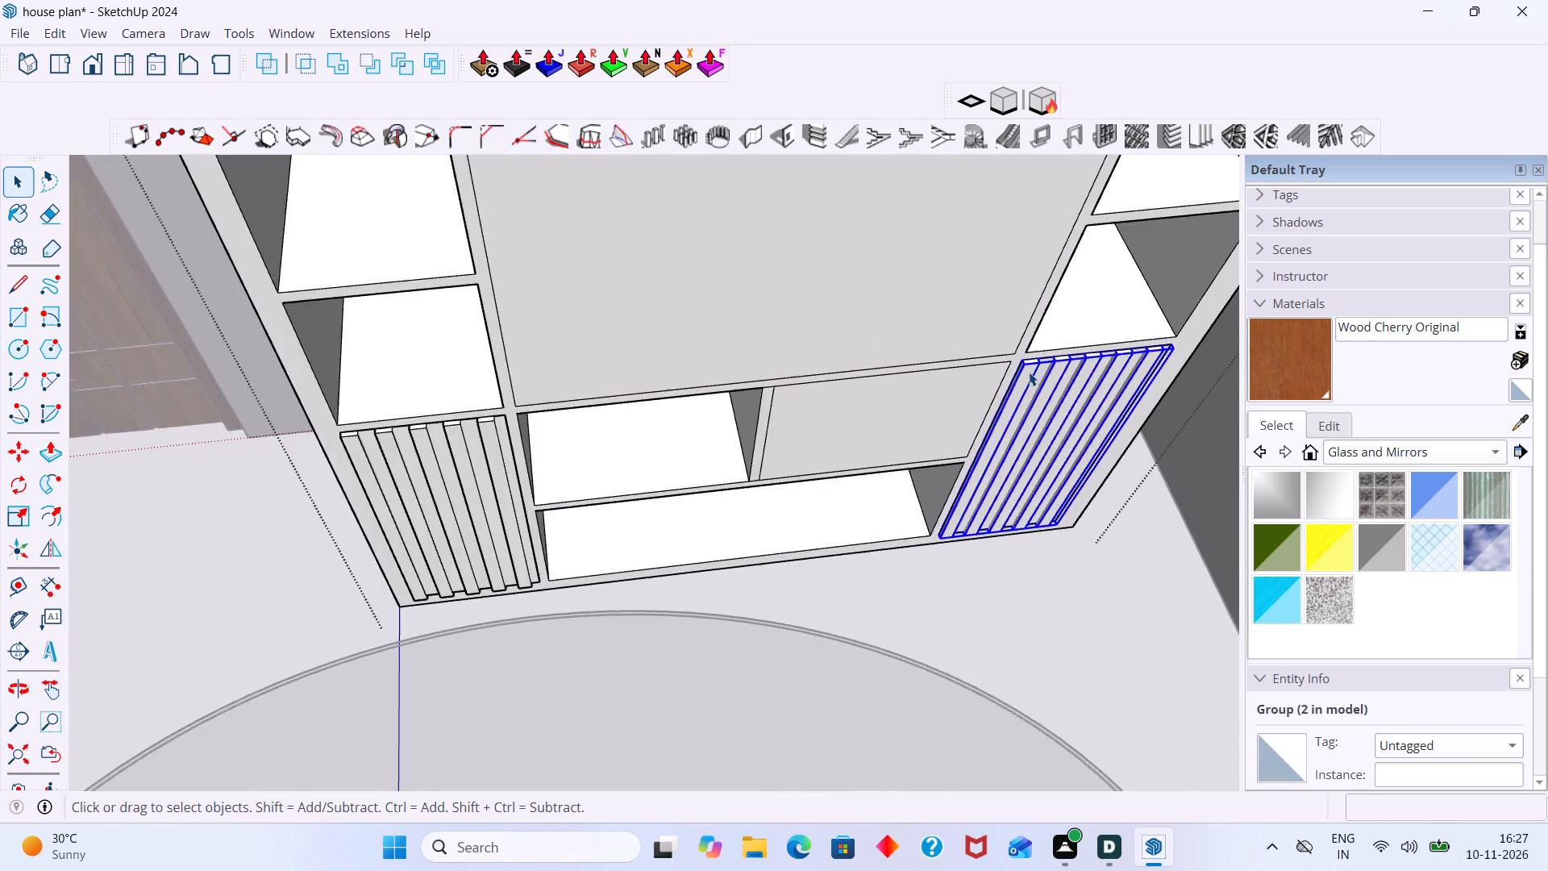
pyautogui.scroll(-20, 1029, 372)
pyautogui.scroll(-11, 1029, 372)
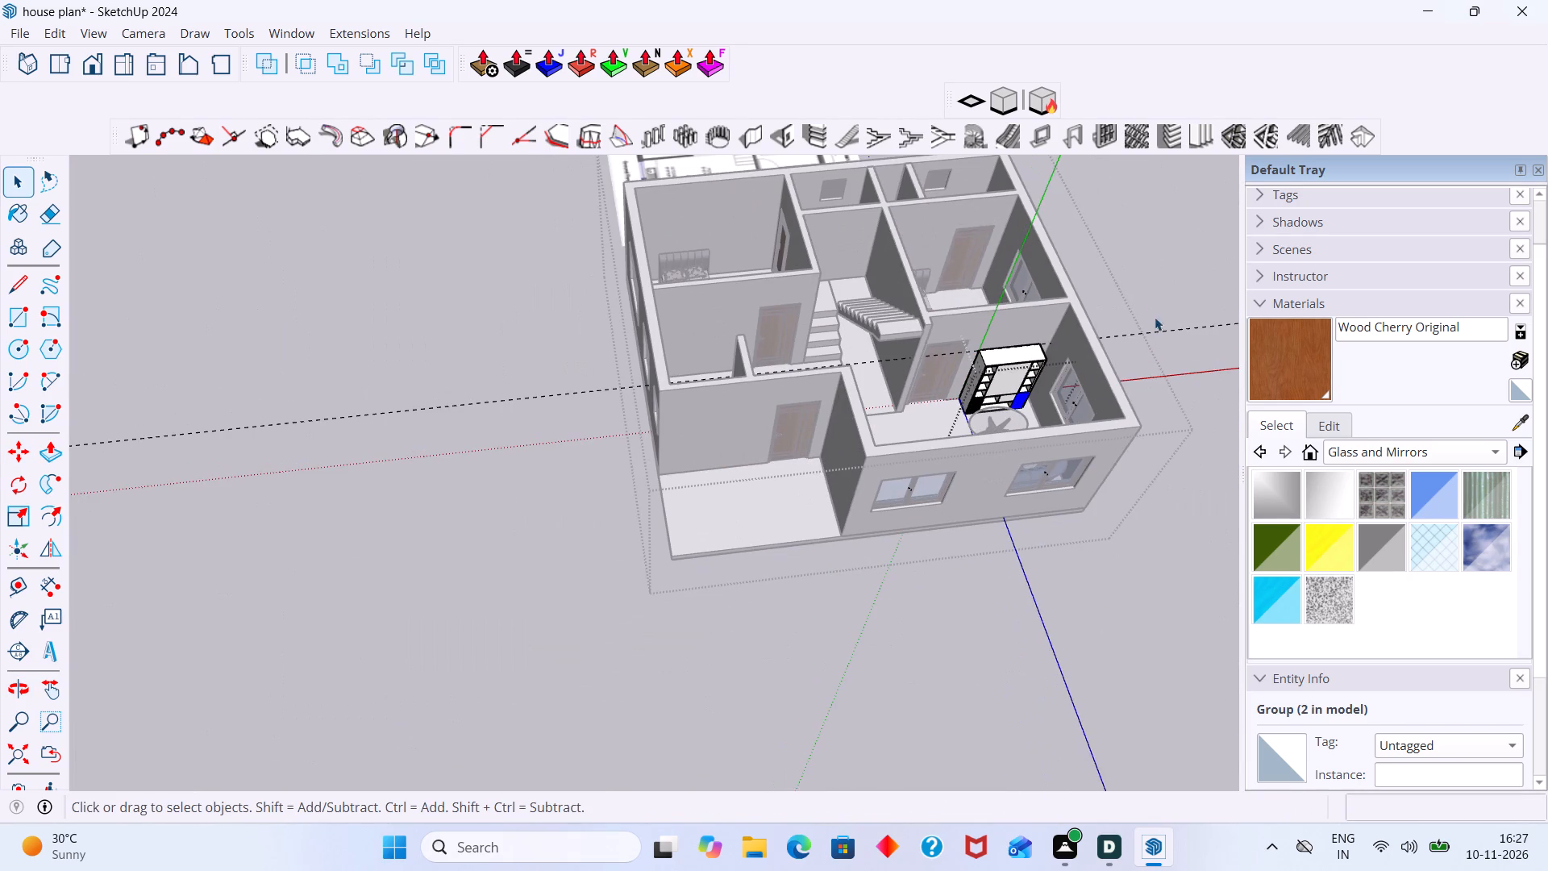
pyautogui.click(1154, 298)
pyautogui.moveTo(1124, 317); pyautogui.dragTo(1045, 299, button='middle')
pyautogui.scroll(-4, 1094, 329)
pyautogui.moveTo(1120, 379); pyautogui.dragTo(1134, 319, button='middle')
pyautogui.scroll(11, 1151, 354)
pyautogui.moveTo(1180, 371); pyautogui.dragTo(1180, 383)
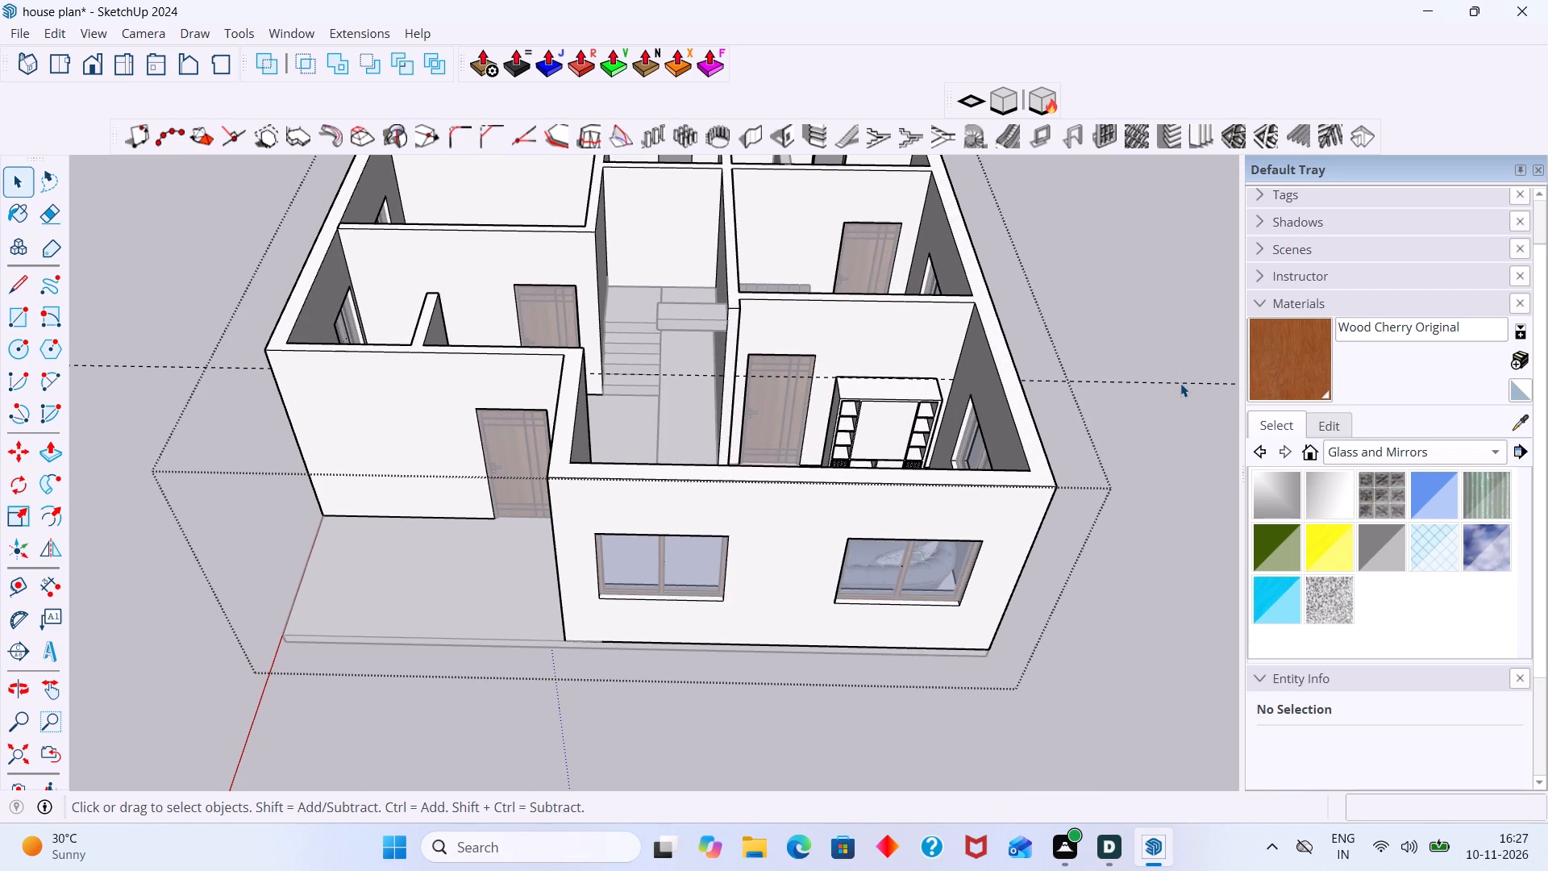
pyautogui.click(1180, 383)
pyautogui.doubleClick(1180, 383)
pyautogui.click(1182, 381)
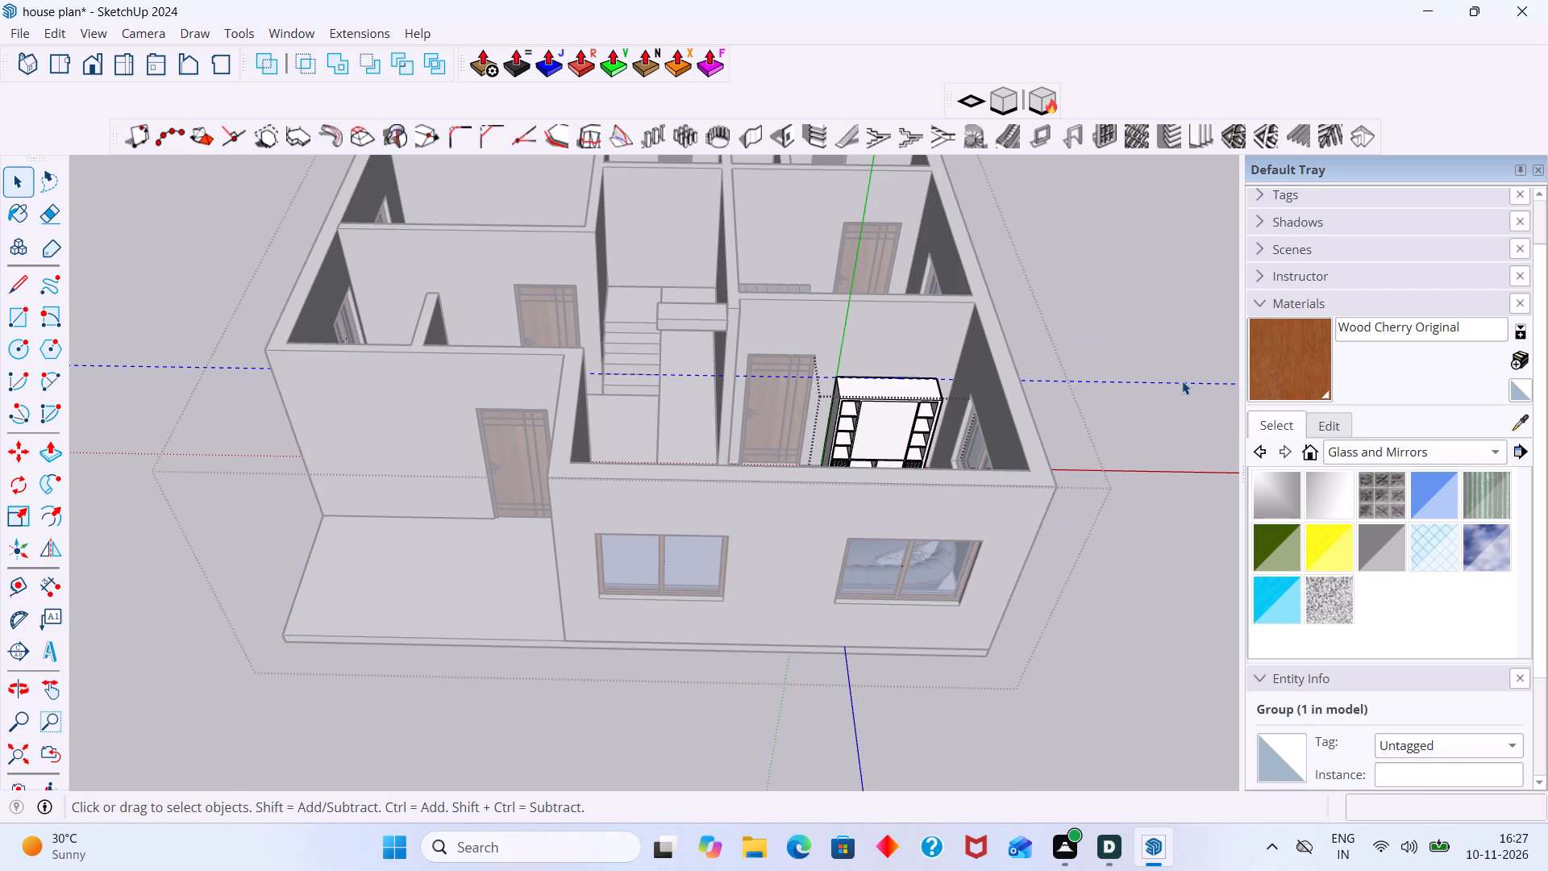
pyautogui.press('Delete')
pyautogui.scroll(-3, 1140, 386)
pyautogui.click(1125, 381)
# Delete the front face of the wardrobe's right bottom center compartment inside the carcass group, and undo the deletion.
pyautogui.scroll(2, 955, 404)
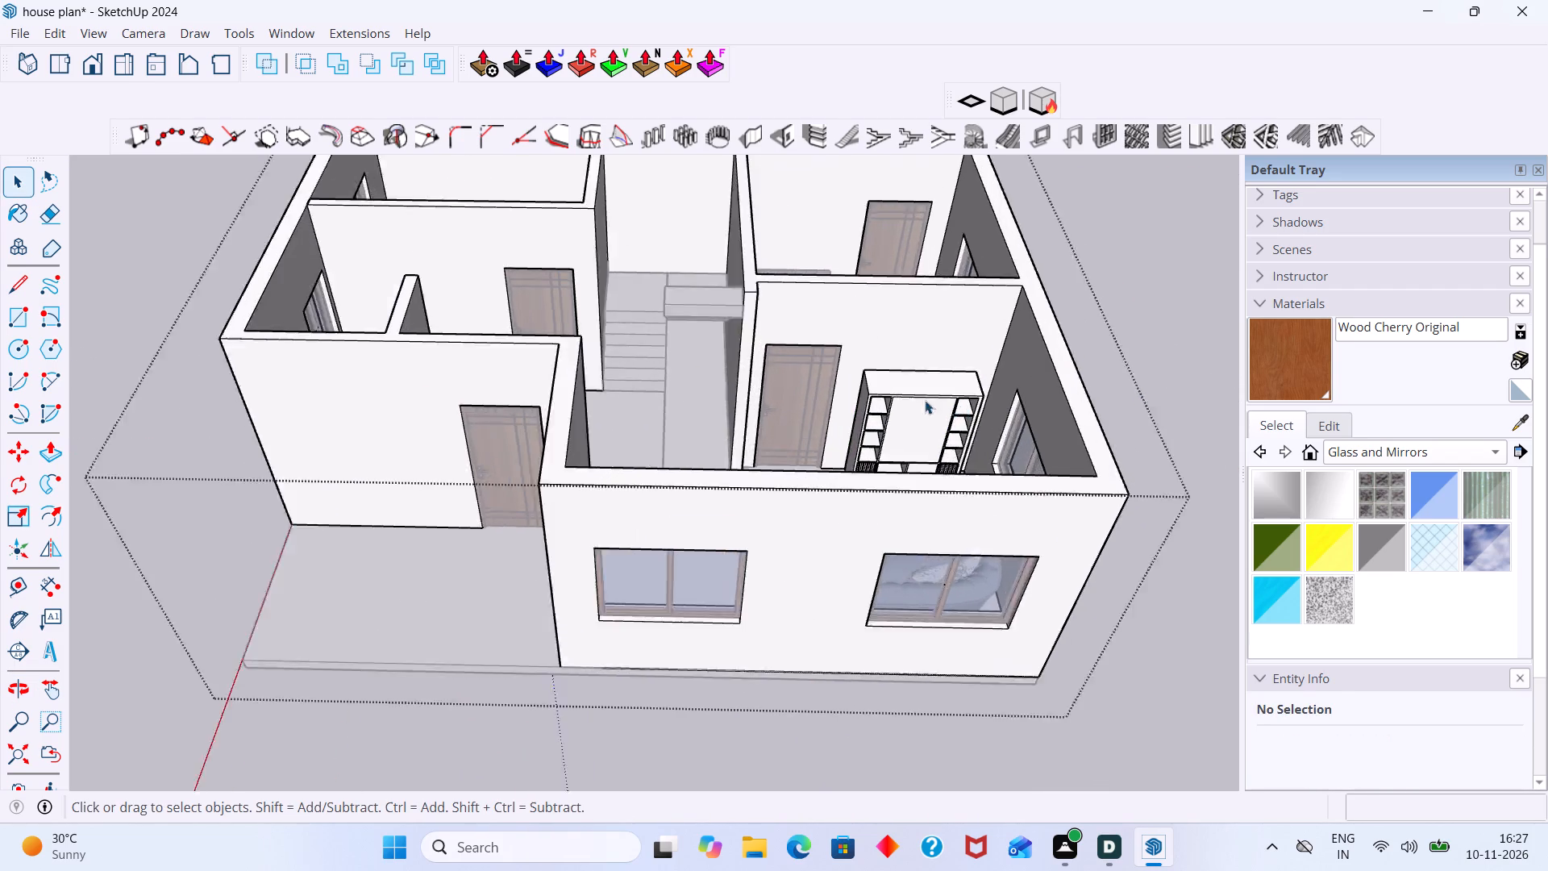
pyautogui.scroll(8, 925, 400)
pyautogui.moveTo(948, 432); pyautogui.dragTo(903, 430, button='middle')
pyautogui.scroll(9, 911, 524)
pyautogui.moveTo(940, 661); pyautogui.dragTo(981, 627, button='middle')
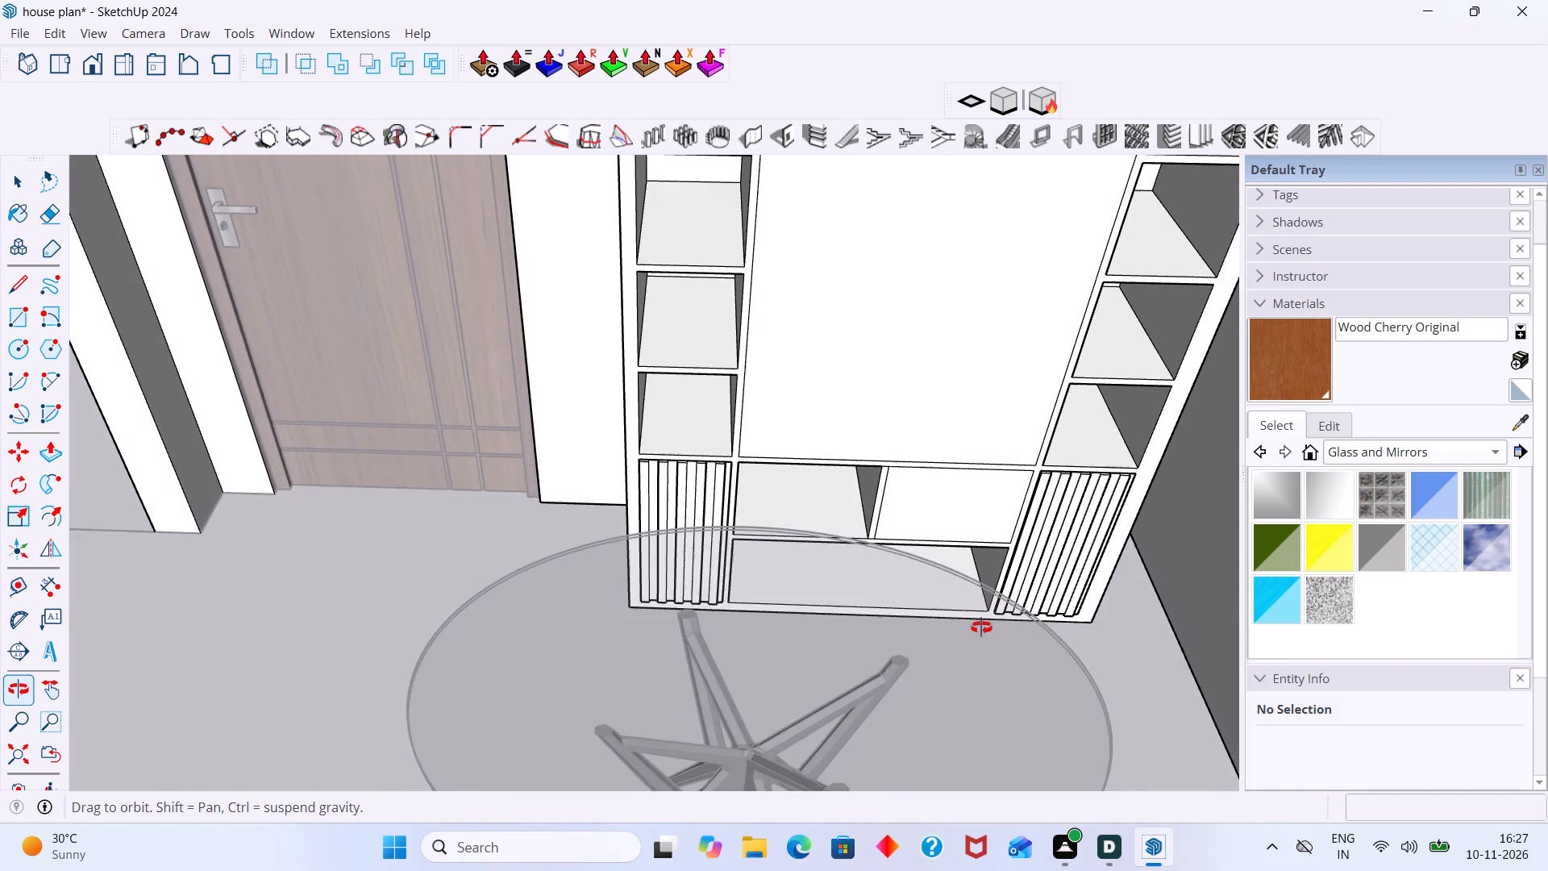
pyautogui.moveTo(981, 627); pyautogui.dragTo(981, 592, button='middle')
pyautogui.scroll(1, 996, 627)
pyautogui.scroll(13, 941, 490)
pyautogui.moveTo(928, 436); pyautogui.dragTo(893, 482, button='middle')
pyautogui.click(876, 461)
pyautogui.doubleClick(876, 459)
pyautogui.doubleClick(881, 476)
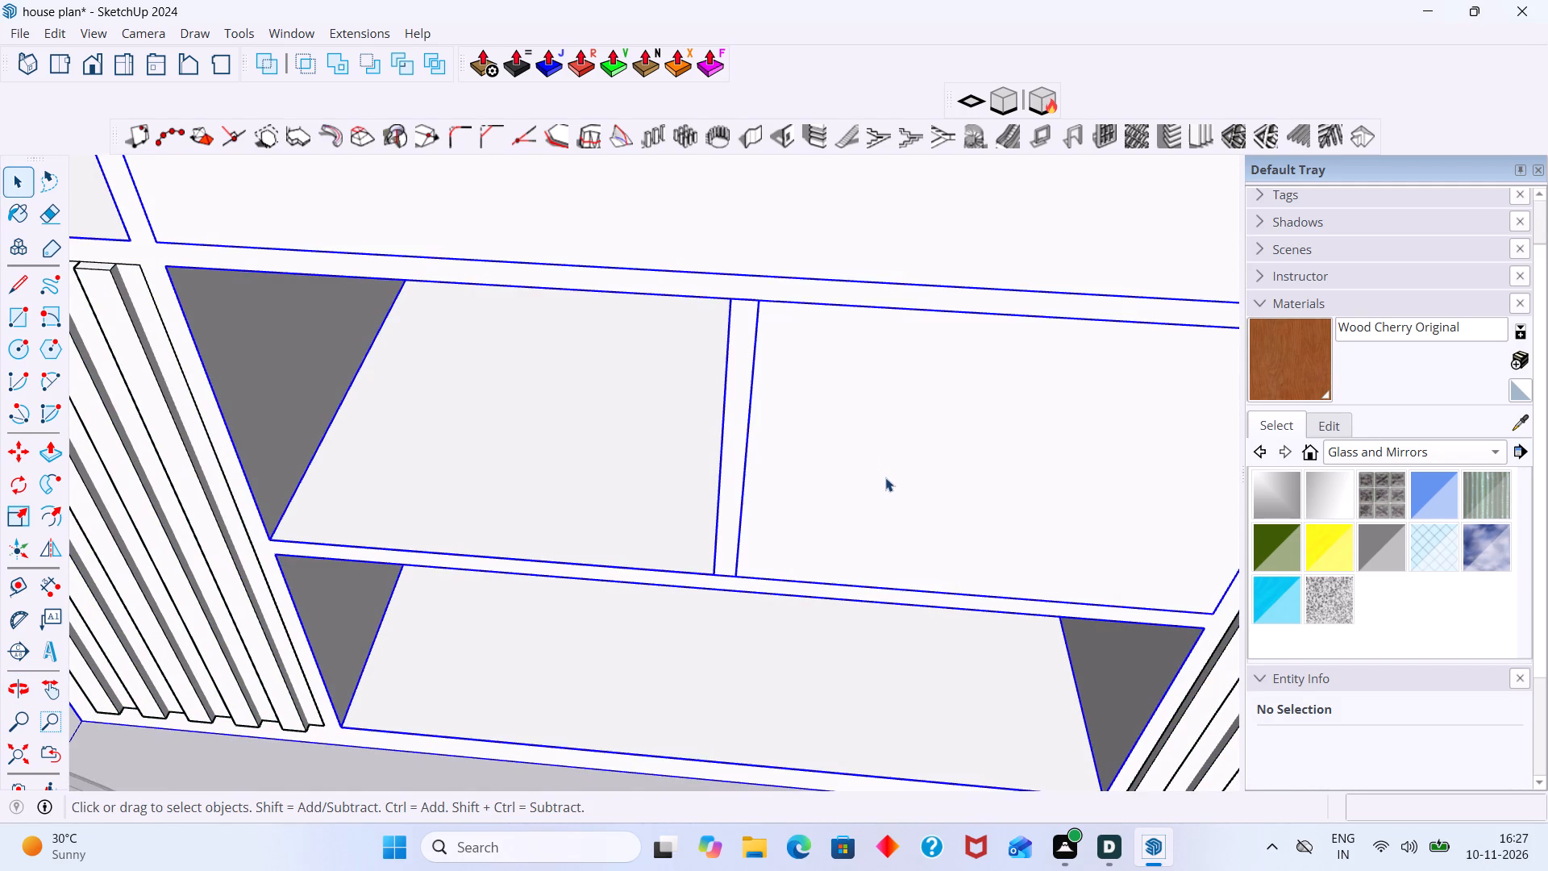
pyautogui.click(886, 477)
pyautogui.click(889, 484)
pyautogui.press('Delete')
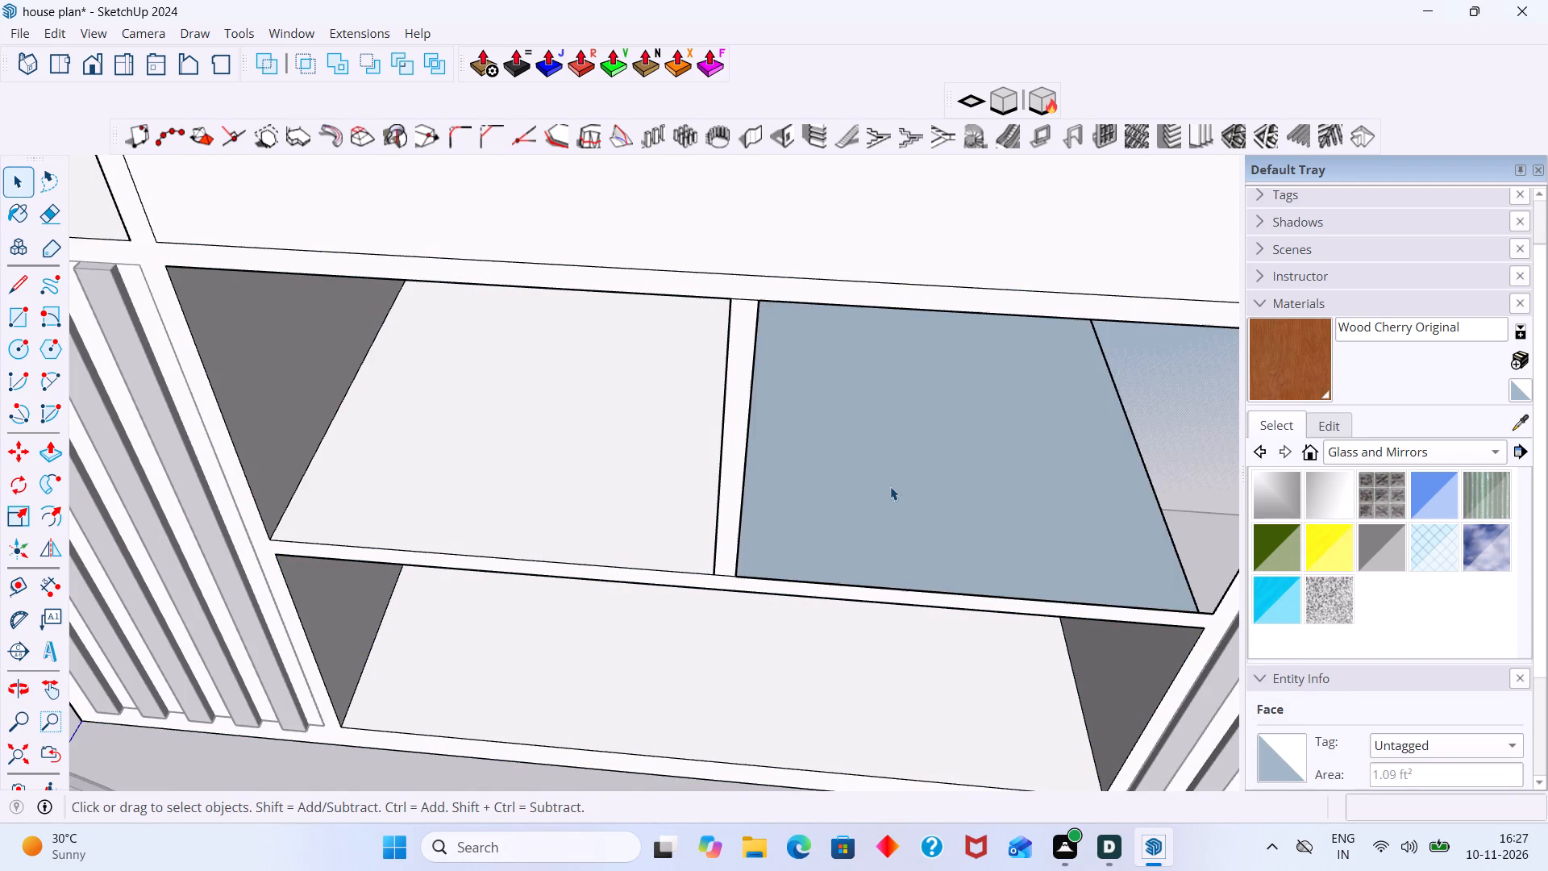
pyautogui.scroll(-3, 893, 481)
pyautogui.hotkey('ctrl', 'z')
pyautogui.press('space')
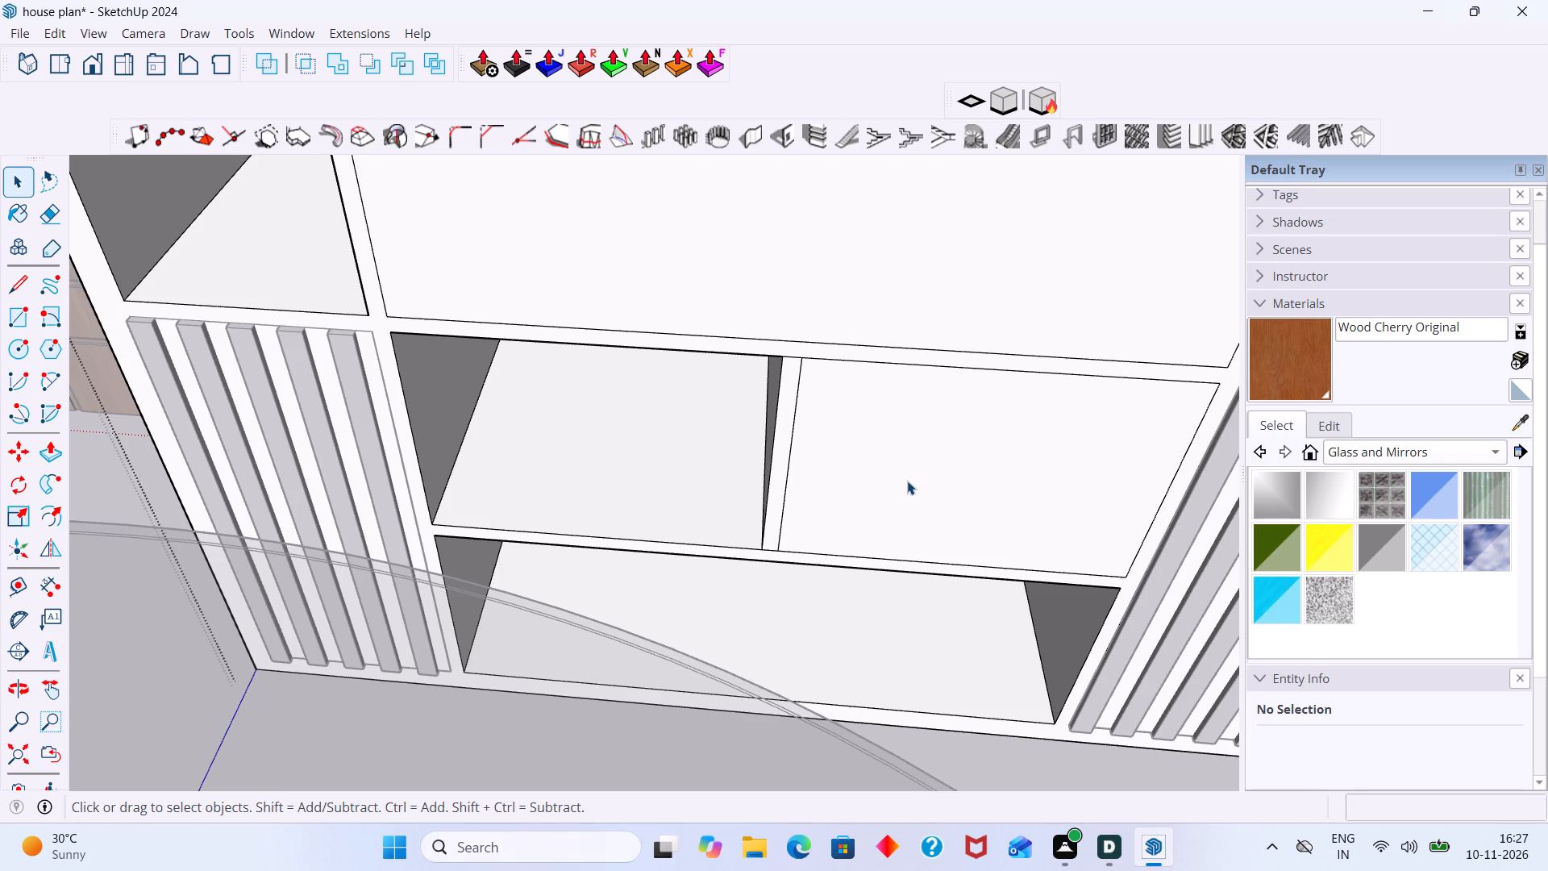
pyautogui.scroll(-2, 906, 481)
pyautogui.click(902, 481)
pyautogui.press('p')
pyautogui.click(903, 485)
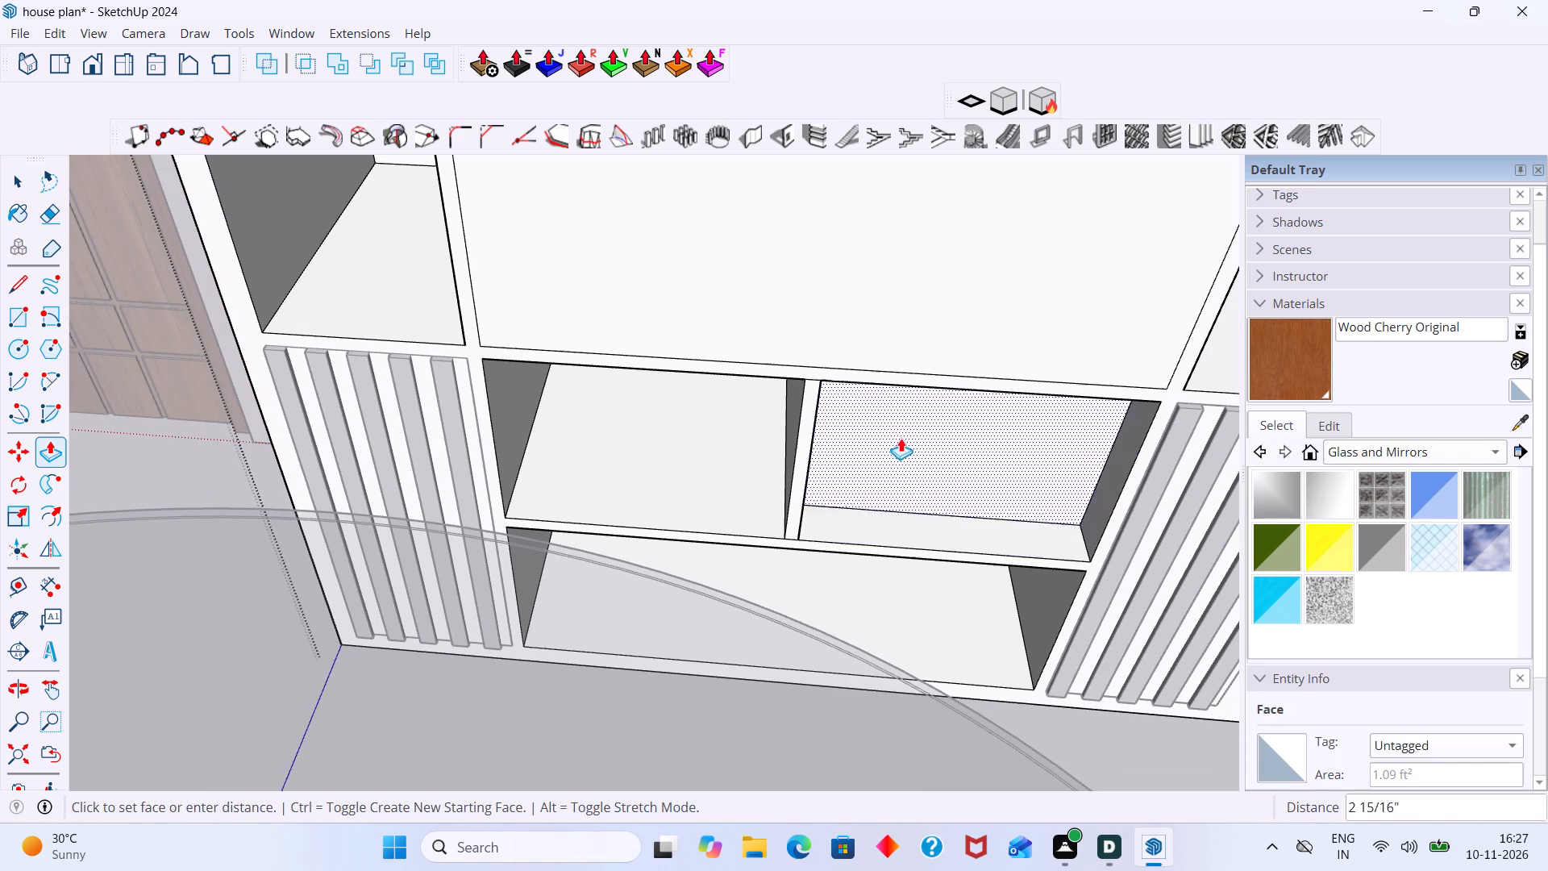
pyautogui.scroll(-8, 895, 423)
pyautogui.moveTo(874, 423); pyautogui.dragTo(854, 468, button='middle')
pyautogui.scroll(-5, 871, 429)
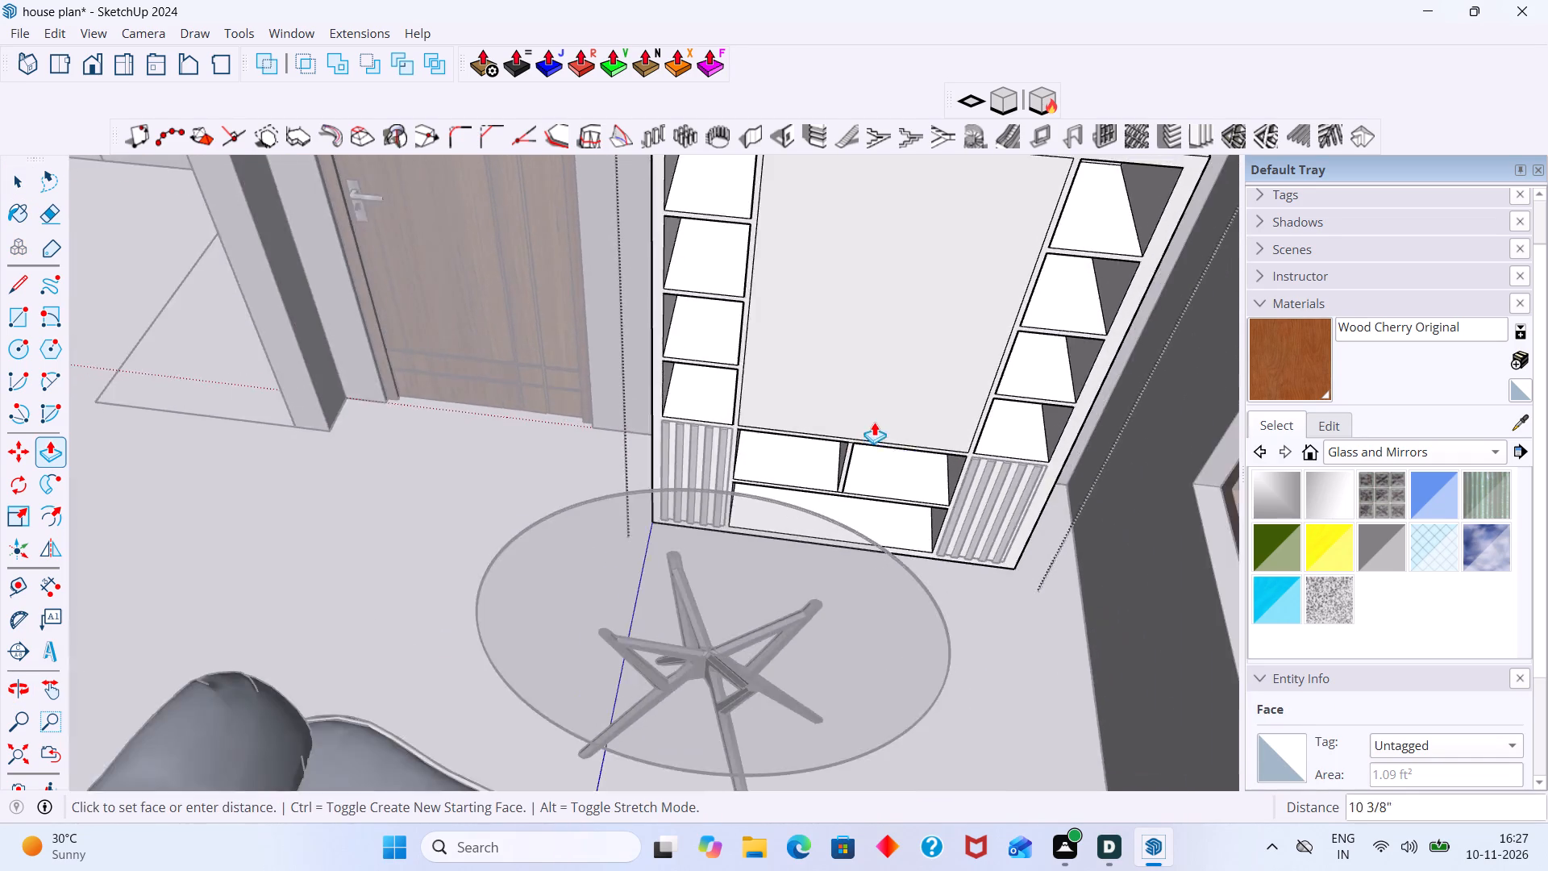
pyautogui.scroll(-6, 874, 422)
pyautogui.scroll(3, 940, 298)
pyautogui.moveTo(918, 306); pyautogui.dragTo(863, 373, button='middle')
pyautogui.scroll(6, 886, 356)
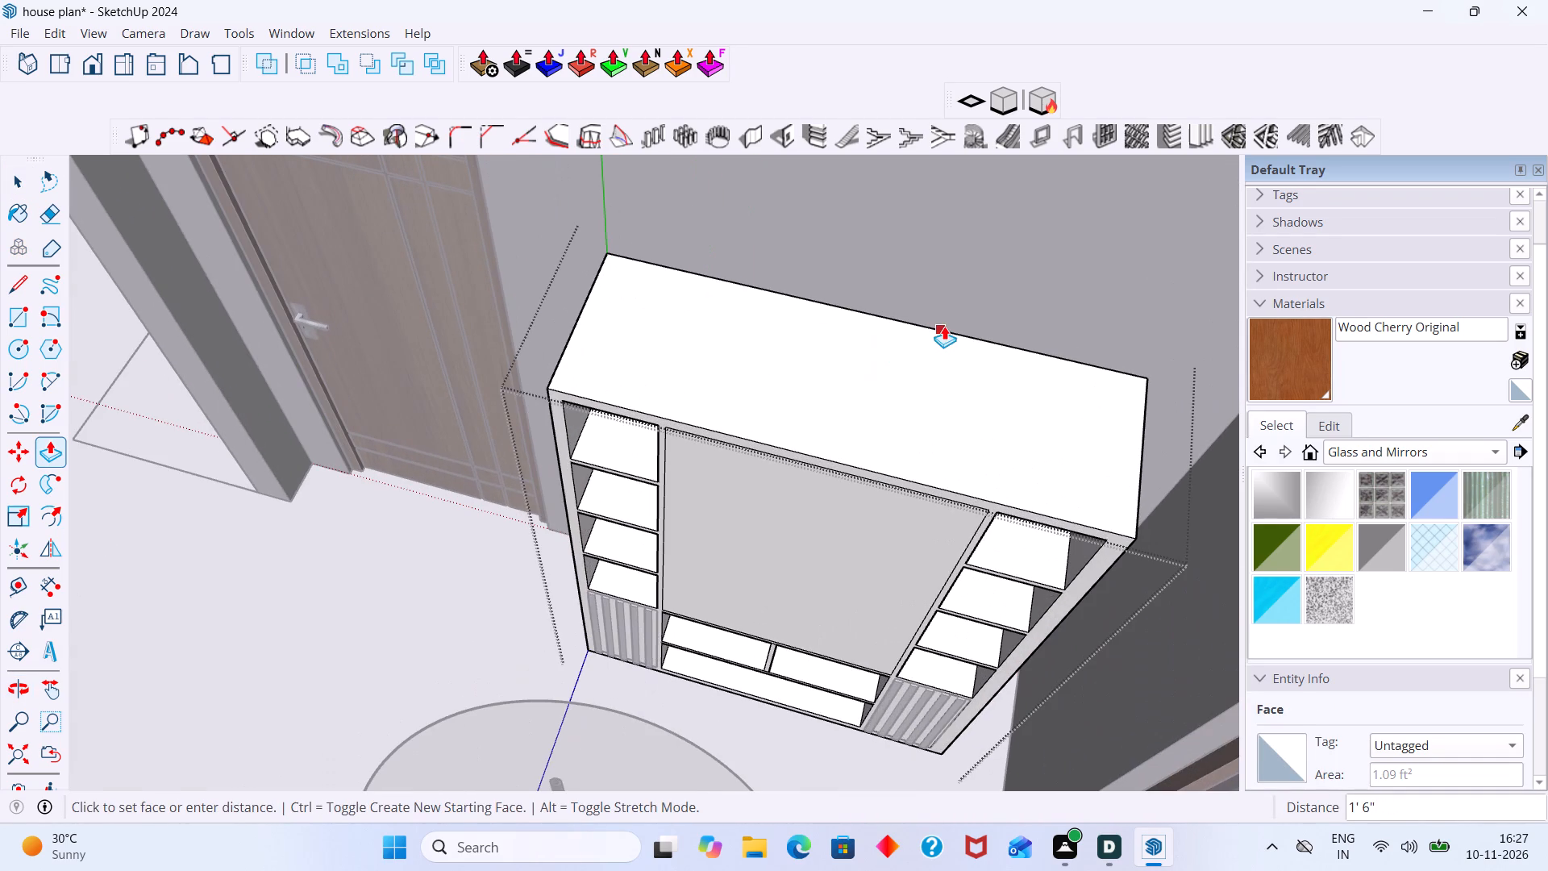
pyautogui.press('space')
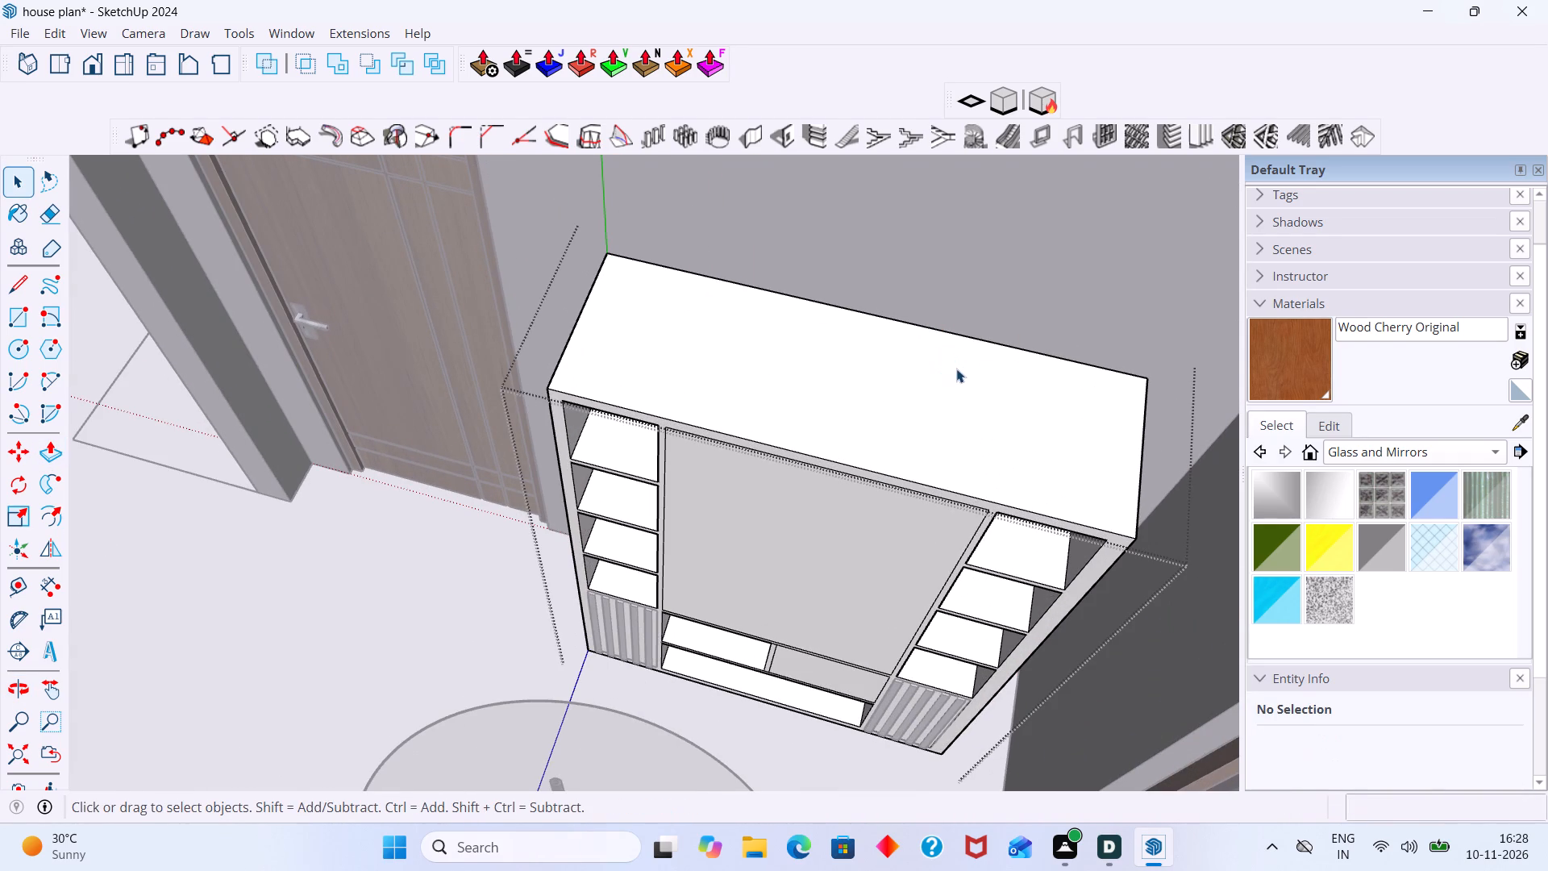
# Place a guide line 18 mm in from the back edge of the wardrobe's top face.
pyautogui.press('t')
pyautogui.click(979, 335)
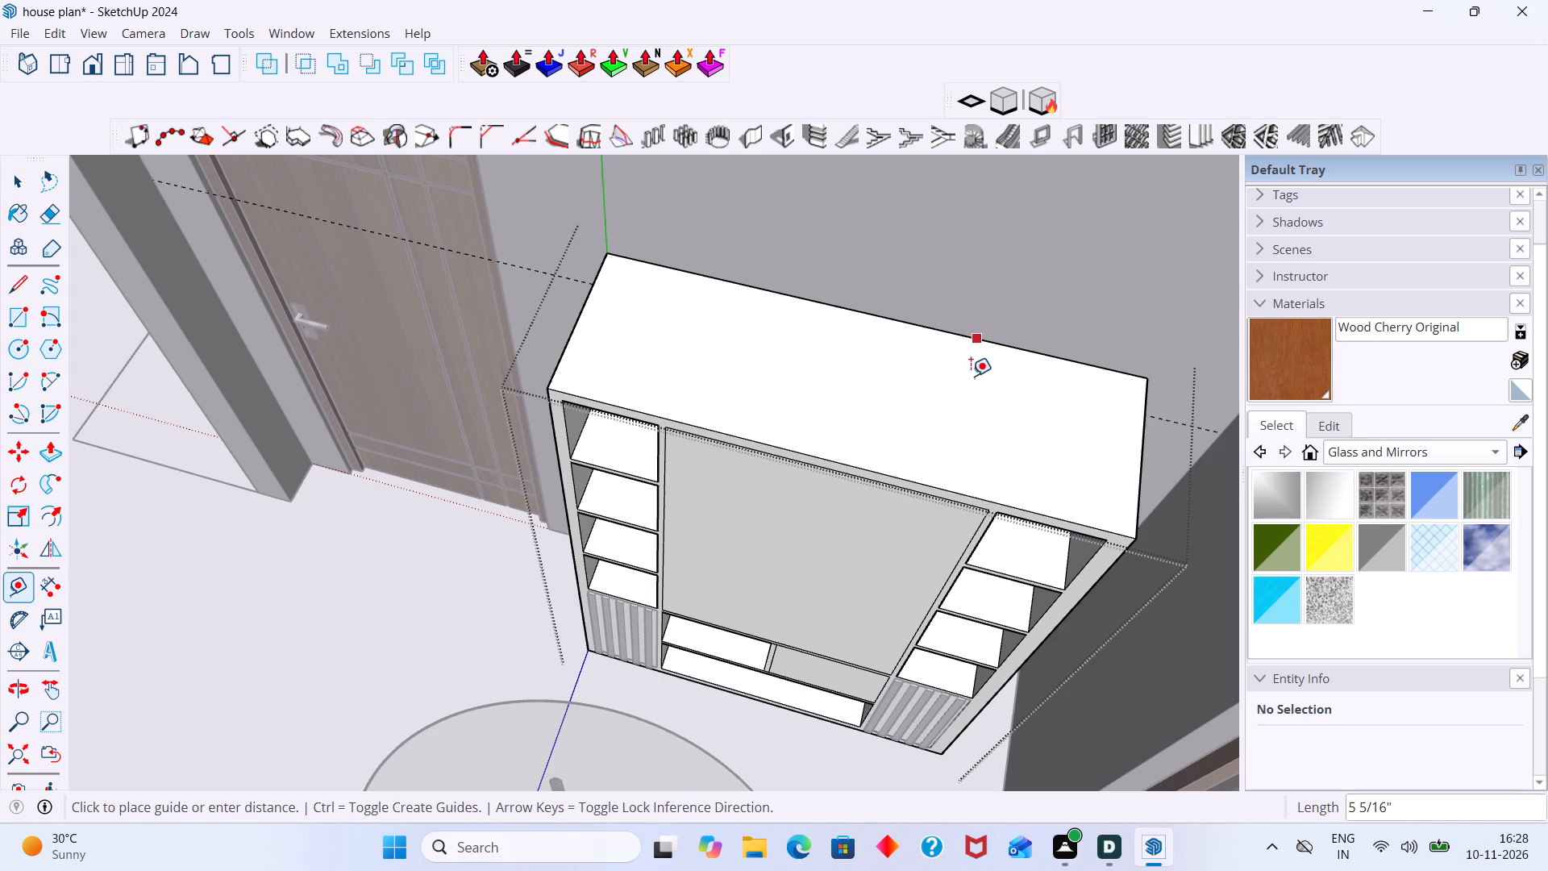
pyautogui.press('1')
pyautogui.press('8')
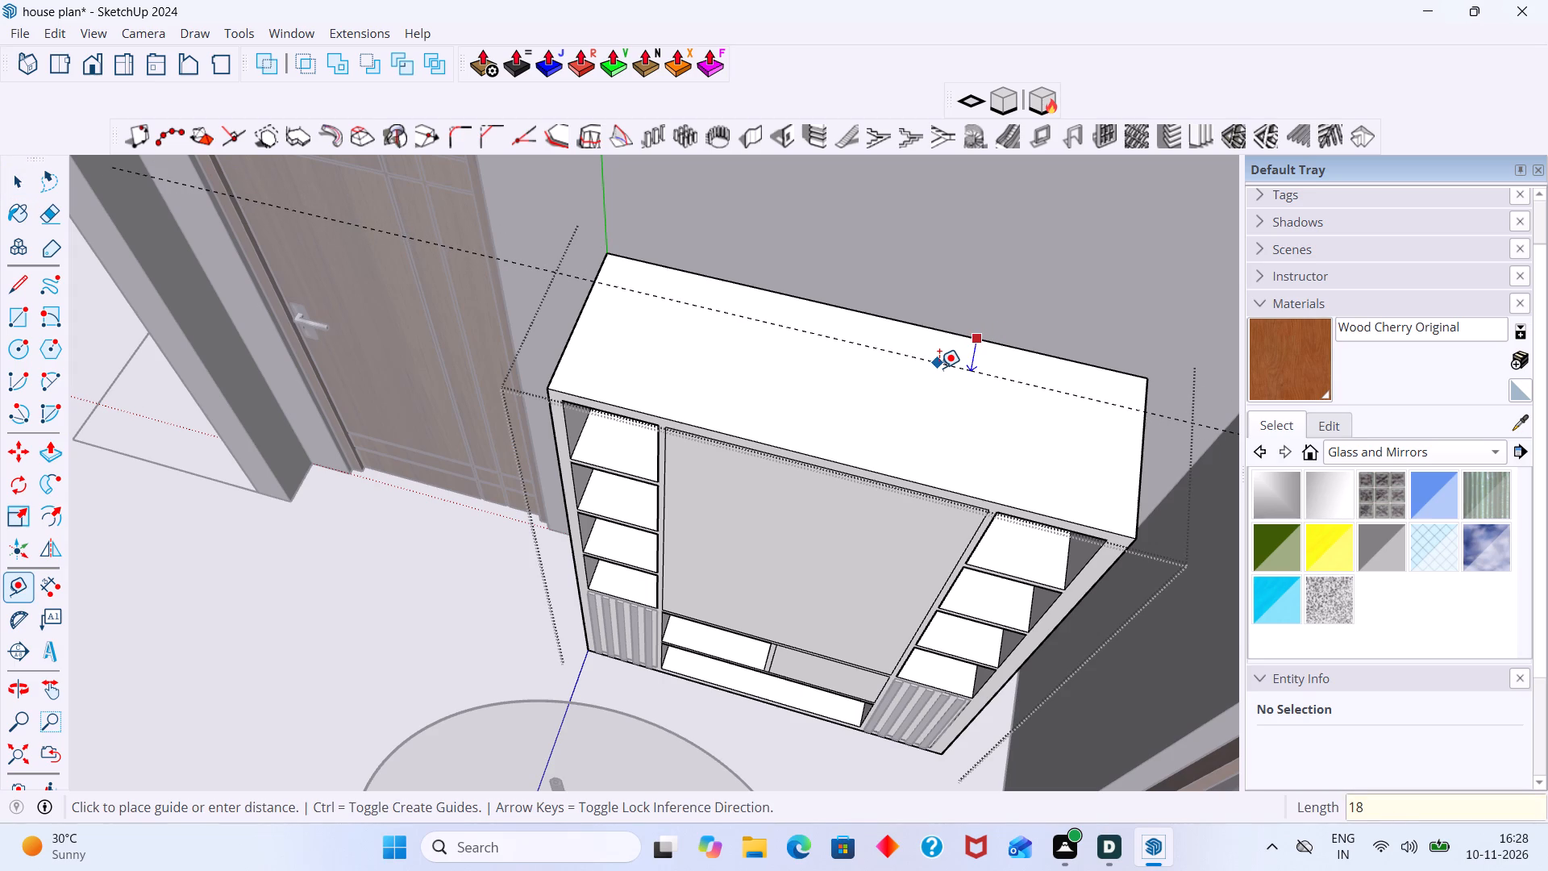
pyautogui.write('mm')
pyautogui.press('Return')
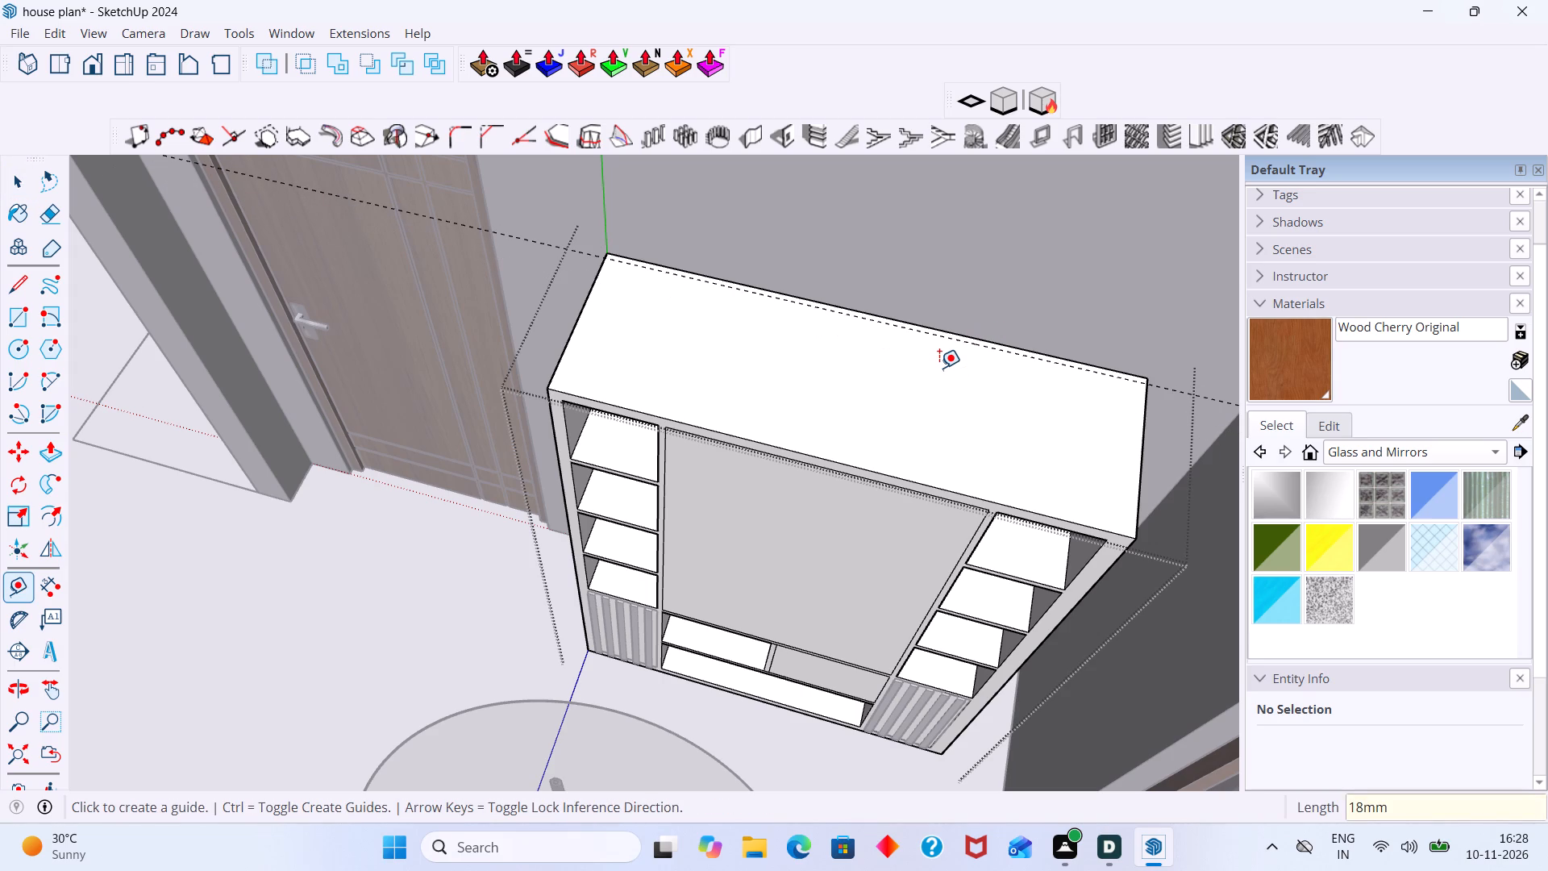
pyautogui.press('space')
# Push the face of the wardrobe's right bottom center compartment back about 1' 5 5/16" to the 18 mm guide line.
pyautogui.moveTo(961, 581); pyautogui.dragTo(1047, 456, button='middle')
pyautogui.scroll(5, 1021, 560)
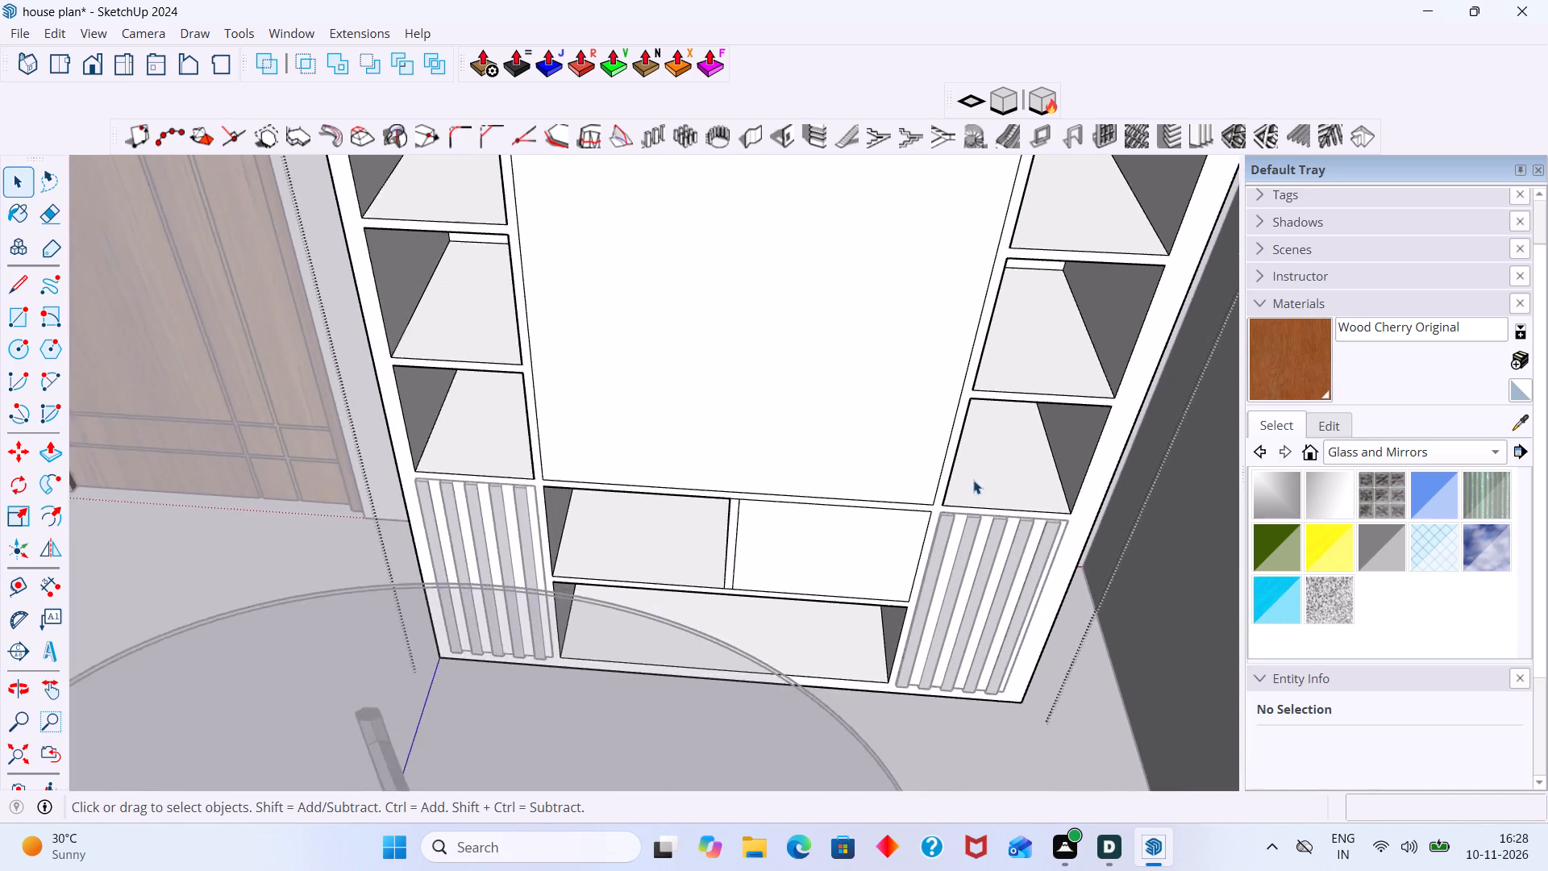
pyautogui.scroll(-3, 968, 480)
pyautogui.scroll(3, 905, 529)
pyautogui.click(859, 541)
pyautogui.press('p')
pyautogui.click(859, 547)
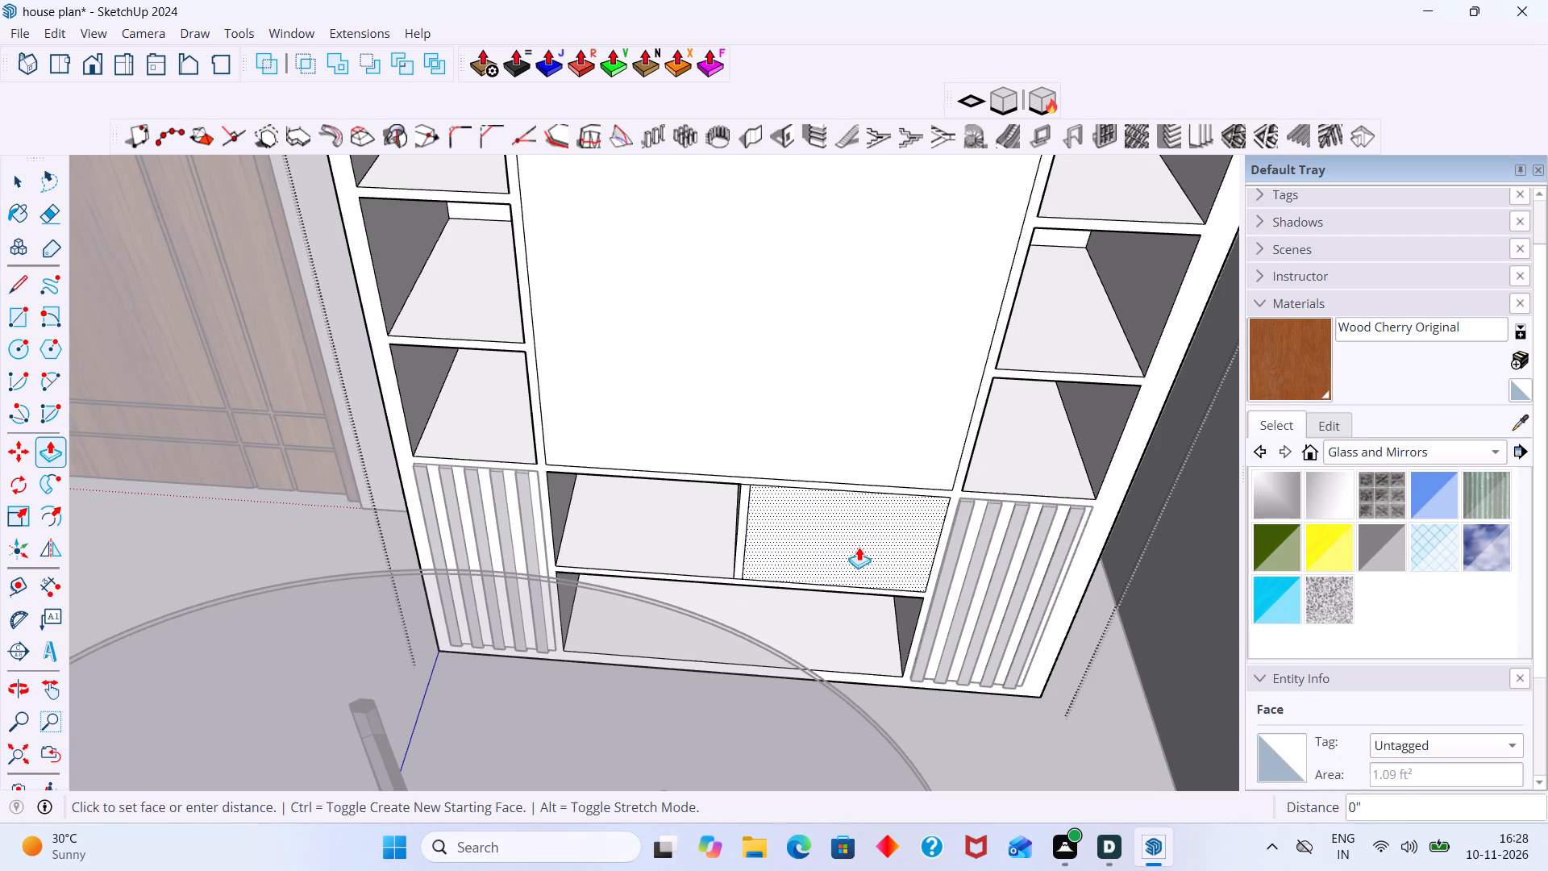
pyautogui.scroll(-9, 855, 501)
pyautogui.moveTo(903, 415); pyautogui.dragTo(834, 579, button='middle')
pyautogui.scroll(-3, 822, 541)
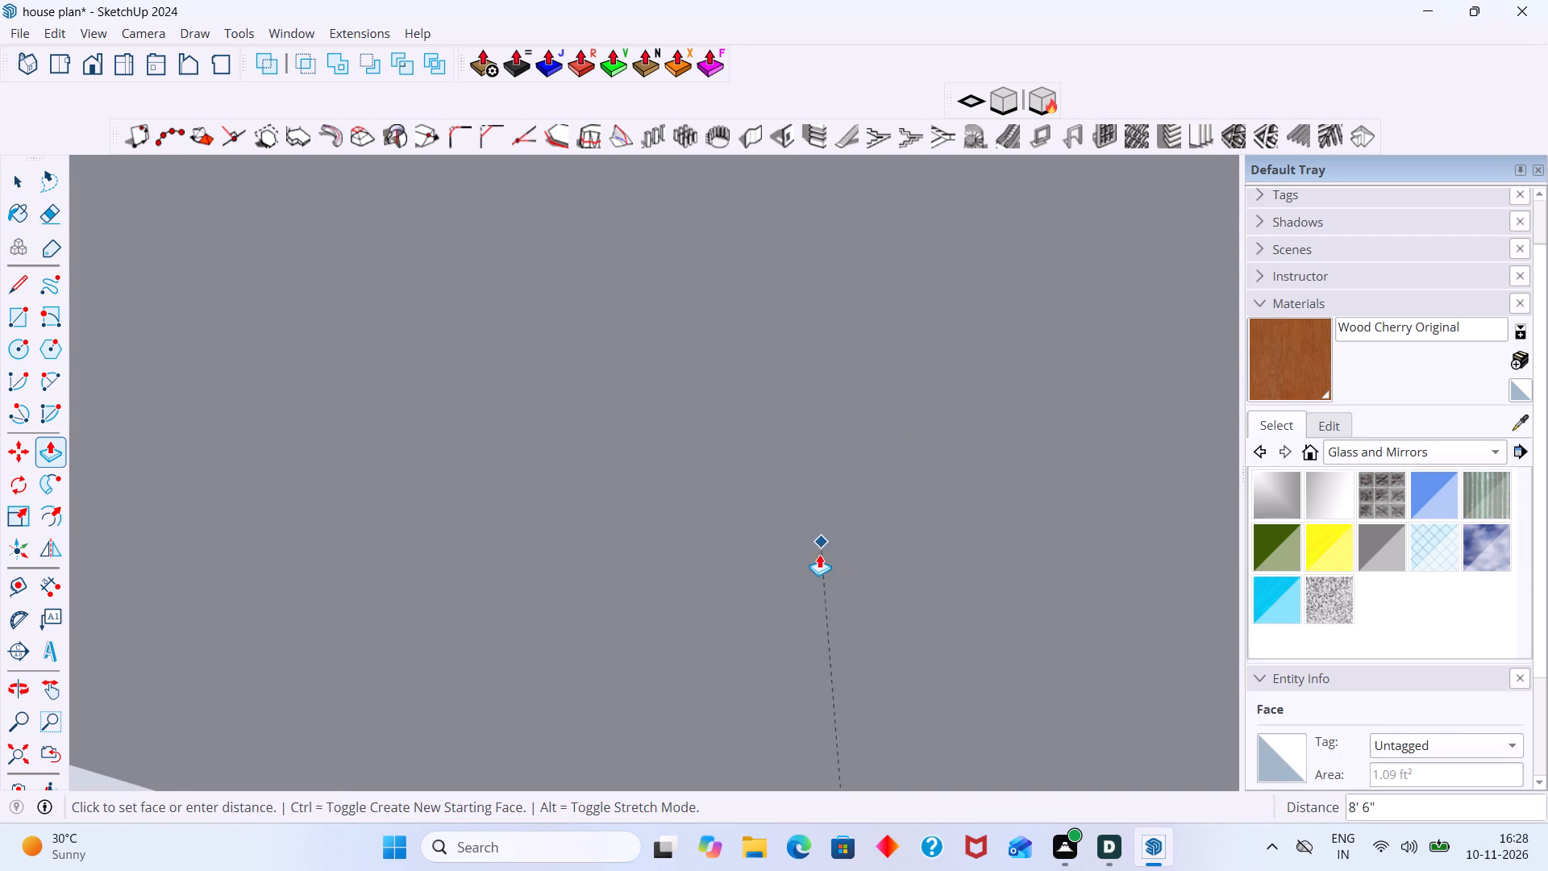
pyautogui.scroll(-7, 819, 554)
pyautogui.click(24, 765)
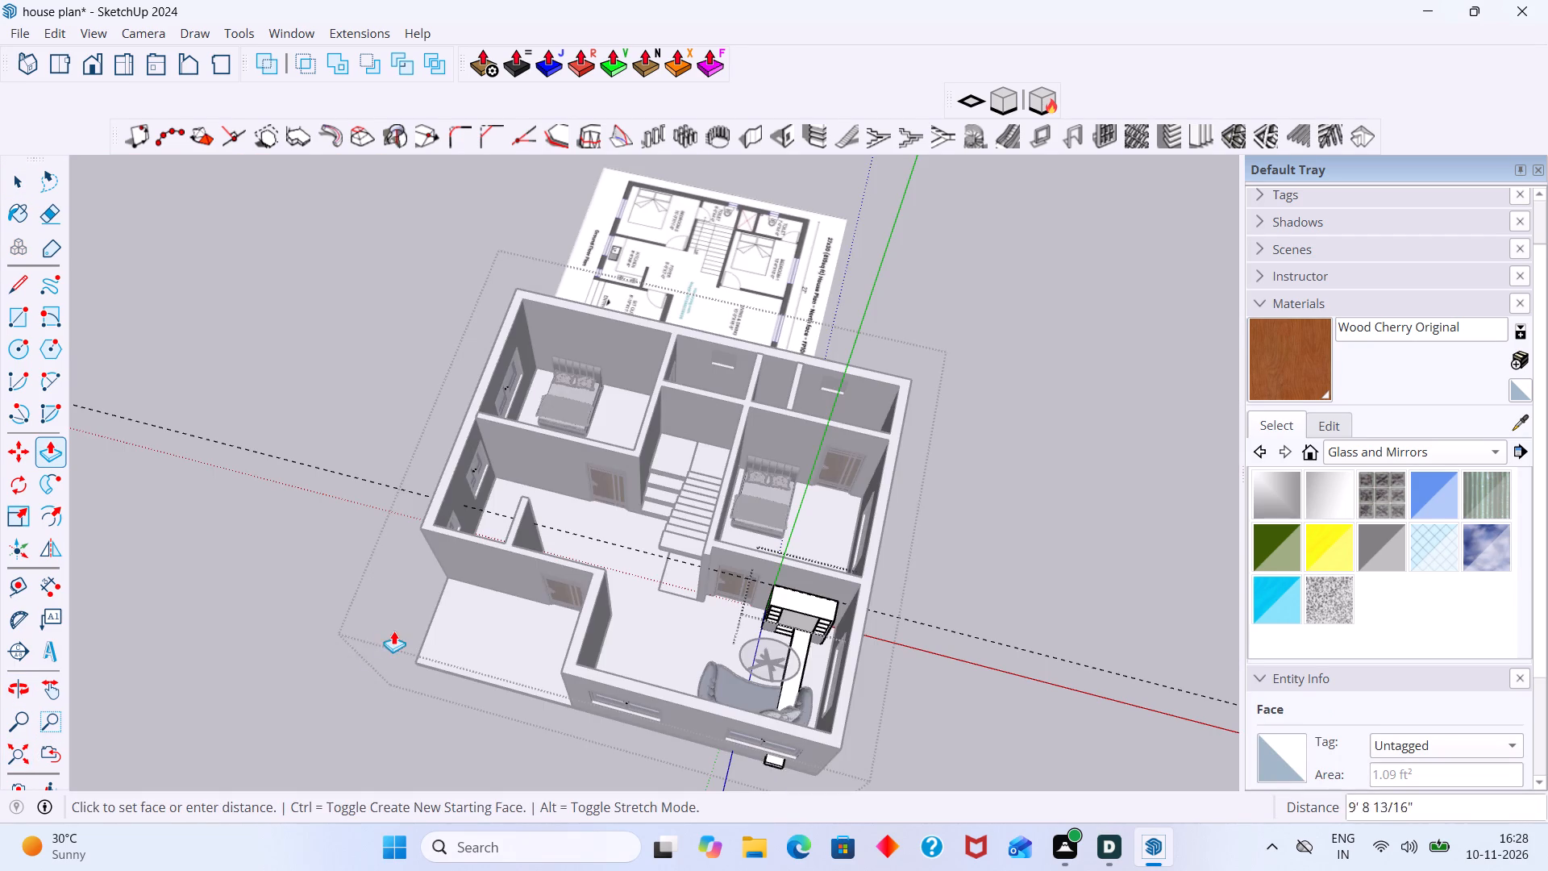
pyautogui.scroll(16, 855, 565)
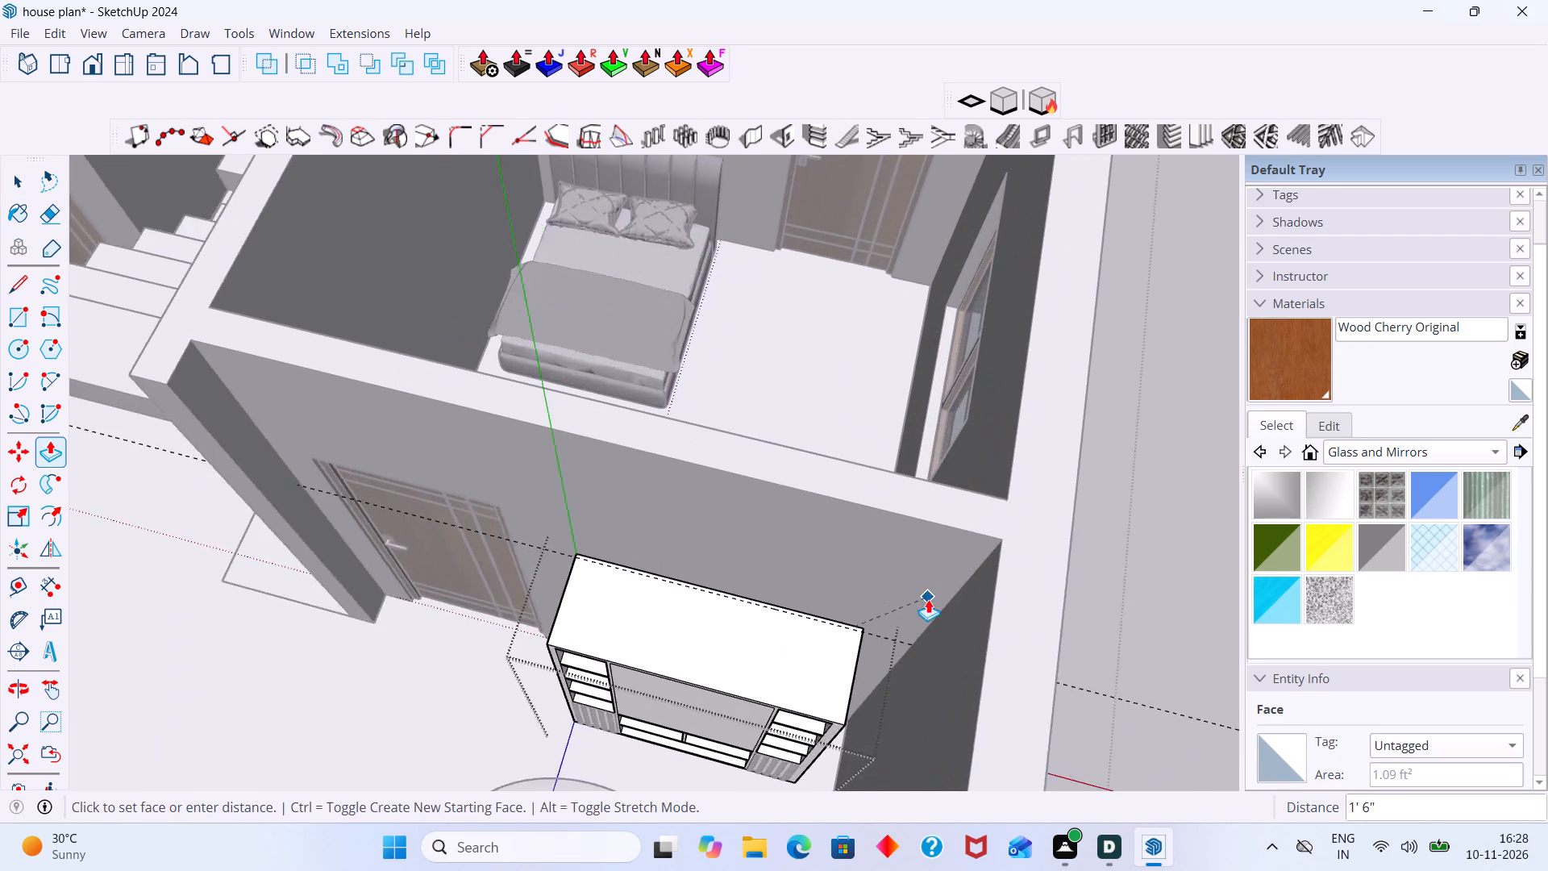
pyautogui.scroll(17, 928, 599)
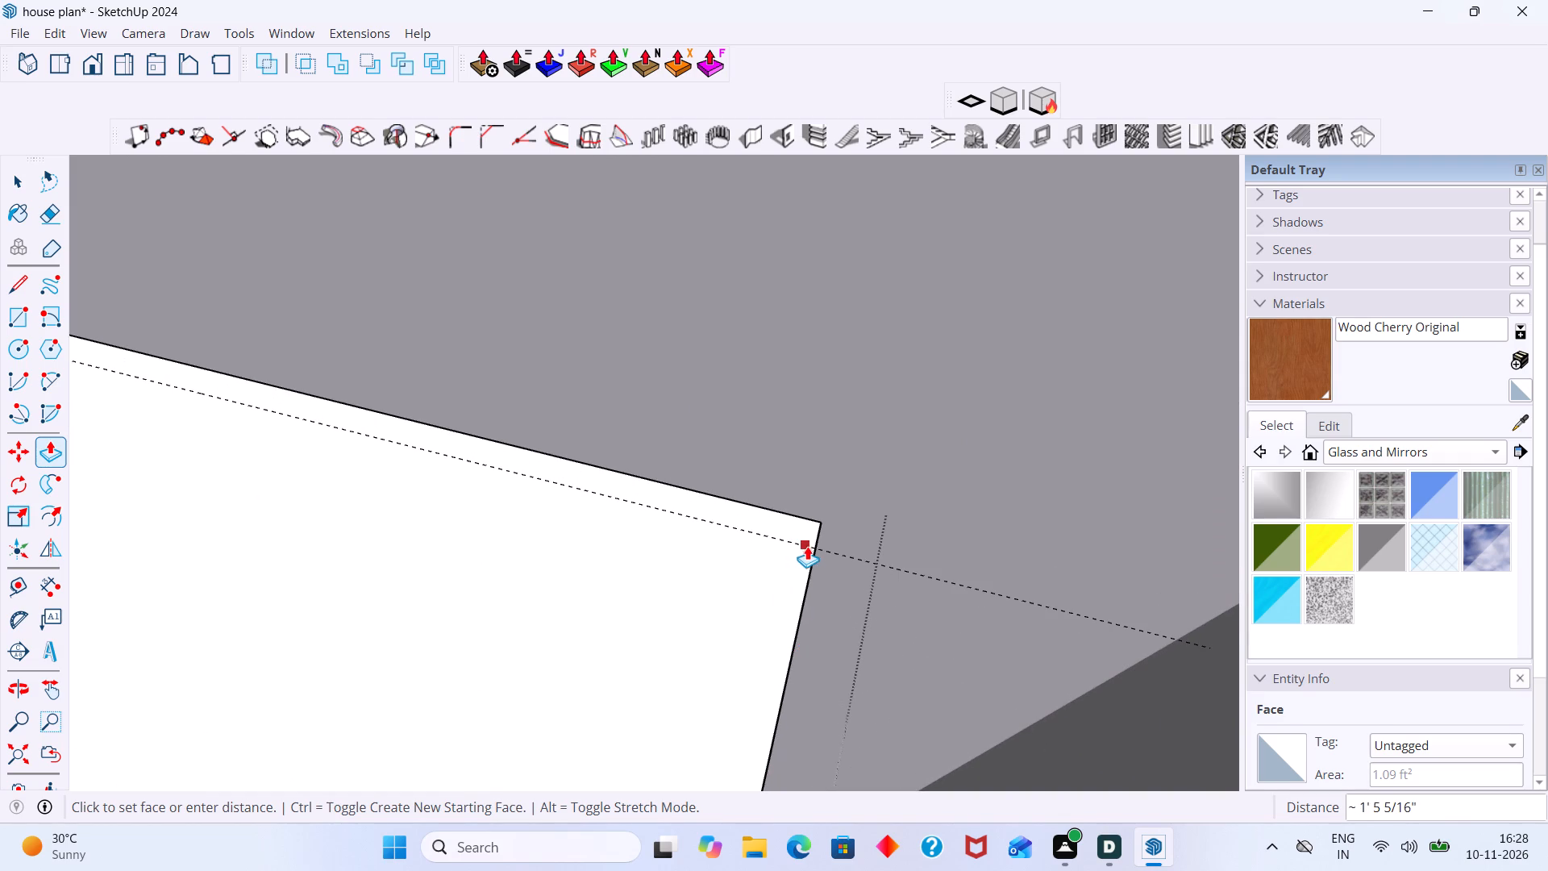
pyautogui.click(813, 548)
pyautogui.press('space')
pyautogui.scroll(-12, 810, 557)
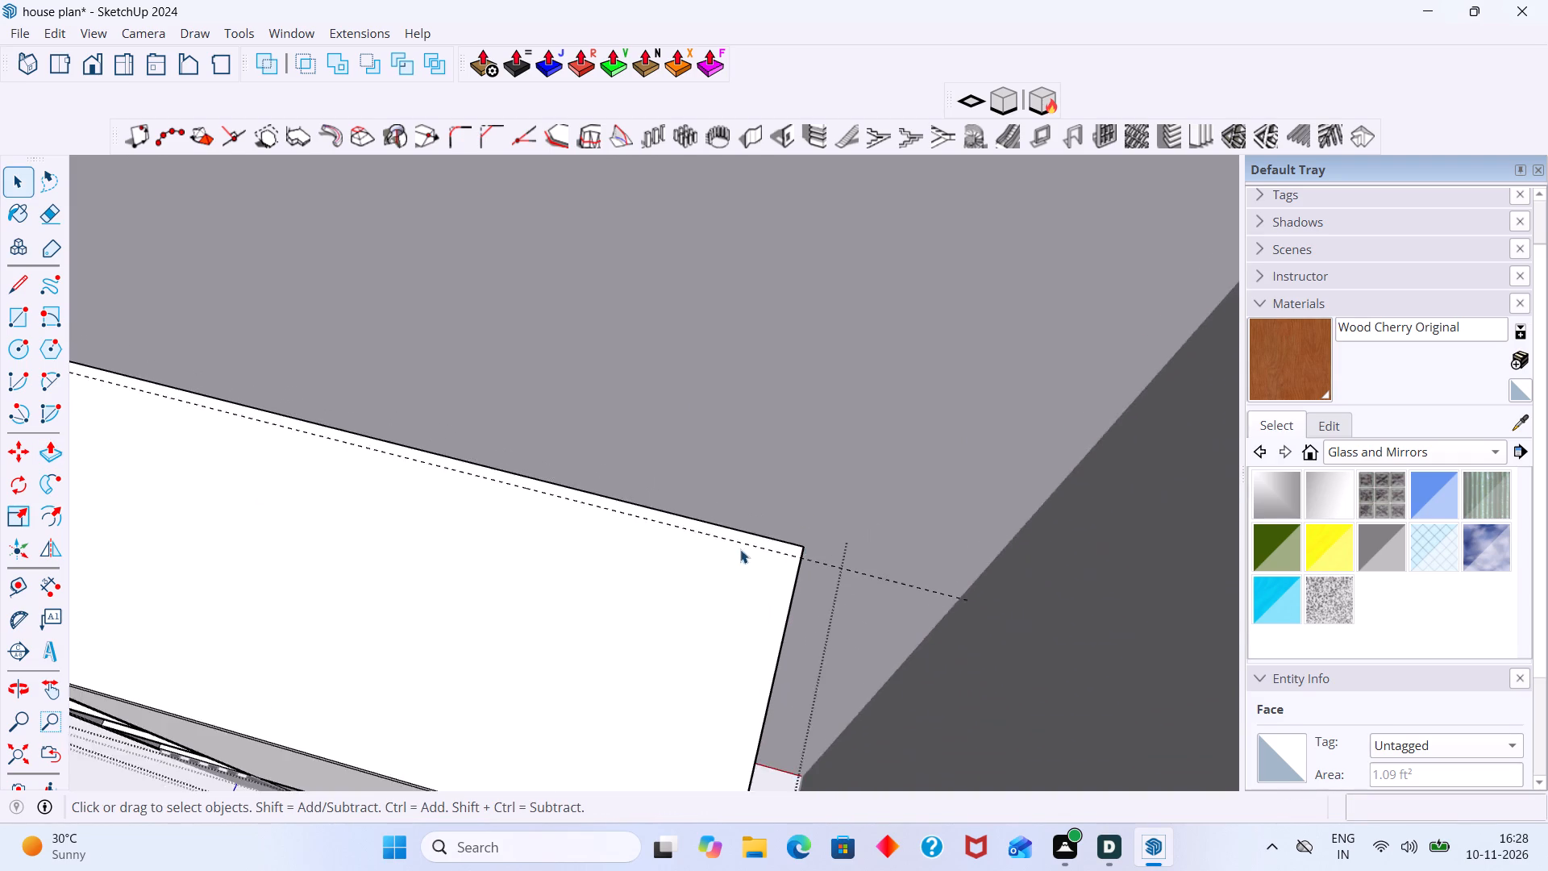
pyautogui.scroll(-19, 740, 549)
pyautogui.click(919, 523)
# Examine the recessed bottom center compartments and side shelves from the wardrobe's front.
pyautogui.moveTo(763, 637); pyautogui.dragTo(870, 594, button='middle')
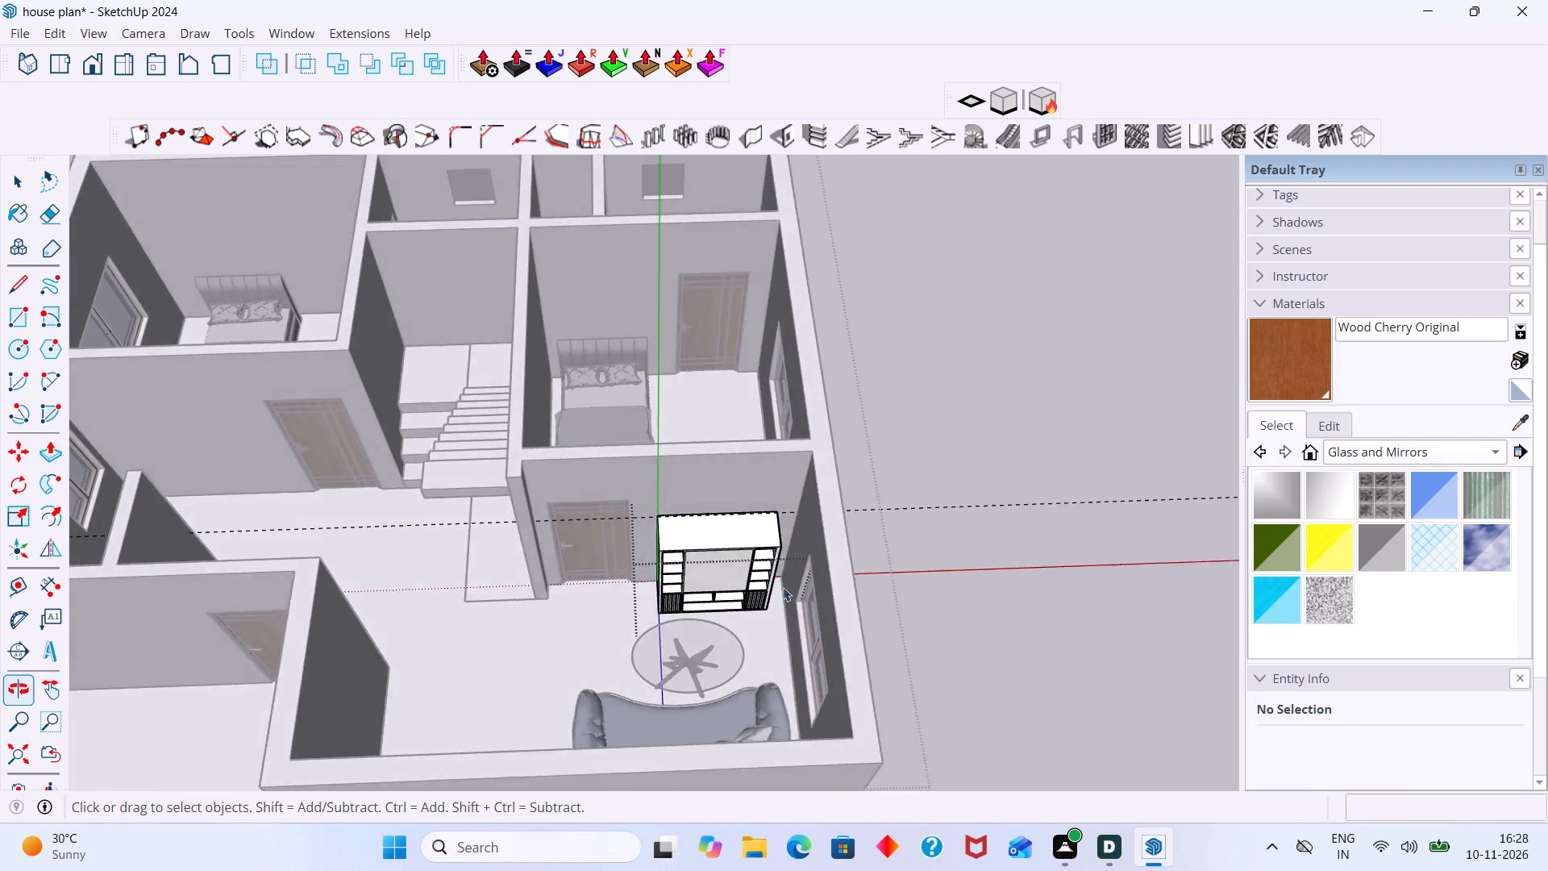
pyautogui.scroll(15, 776, 582)
pyautogui.moveTo(654, 611); pyautogui.dragTo(700, 454, button='middle')
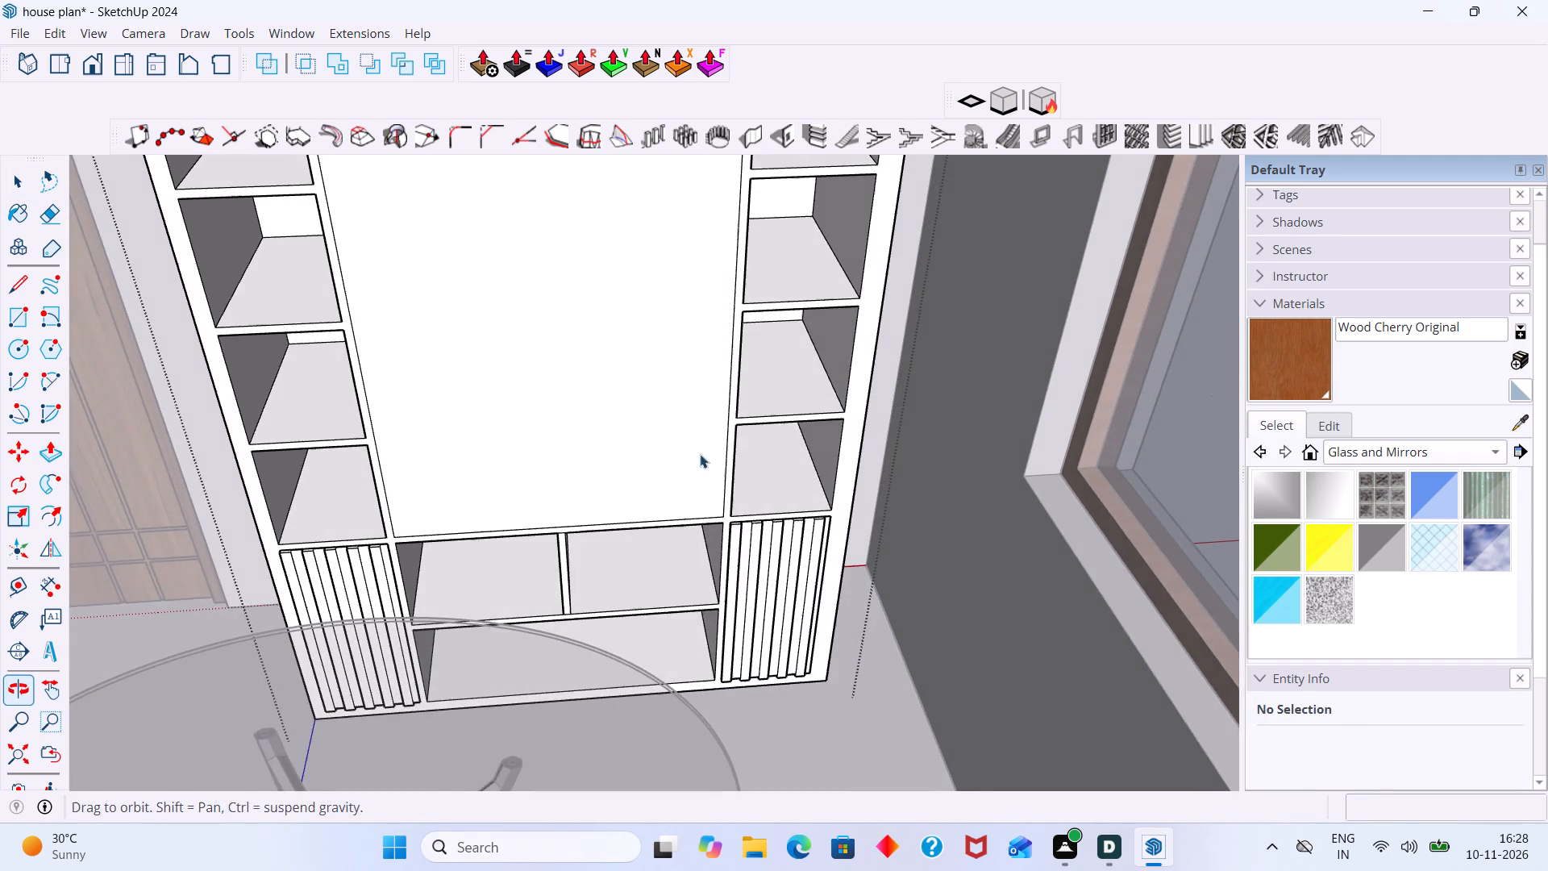
pyautogui.scroll(1, 662, 544)
pyautogui.middleClick(715, 449)
pyautogui.scroll(-3, 704, 582)
pyautogui.moveTo(697, 589); pyautogui.dragTo(634, 524, button='middle')
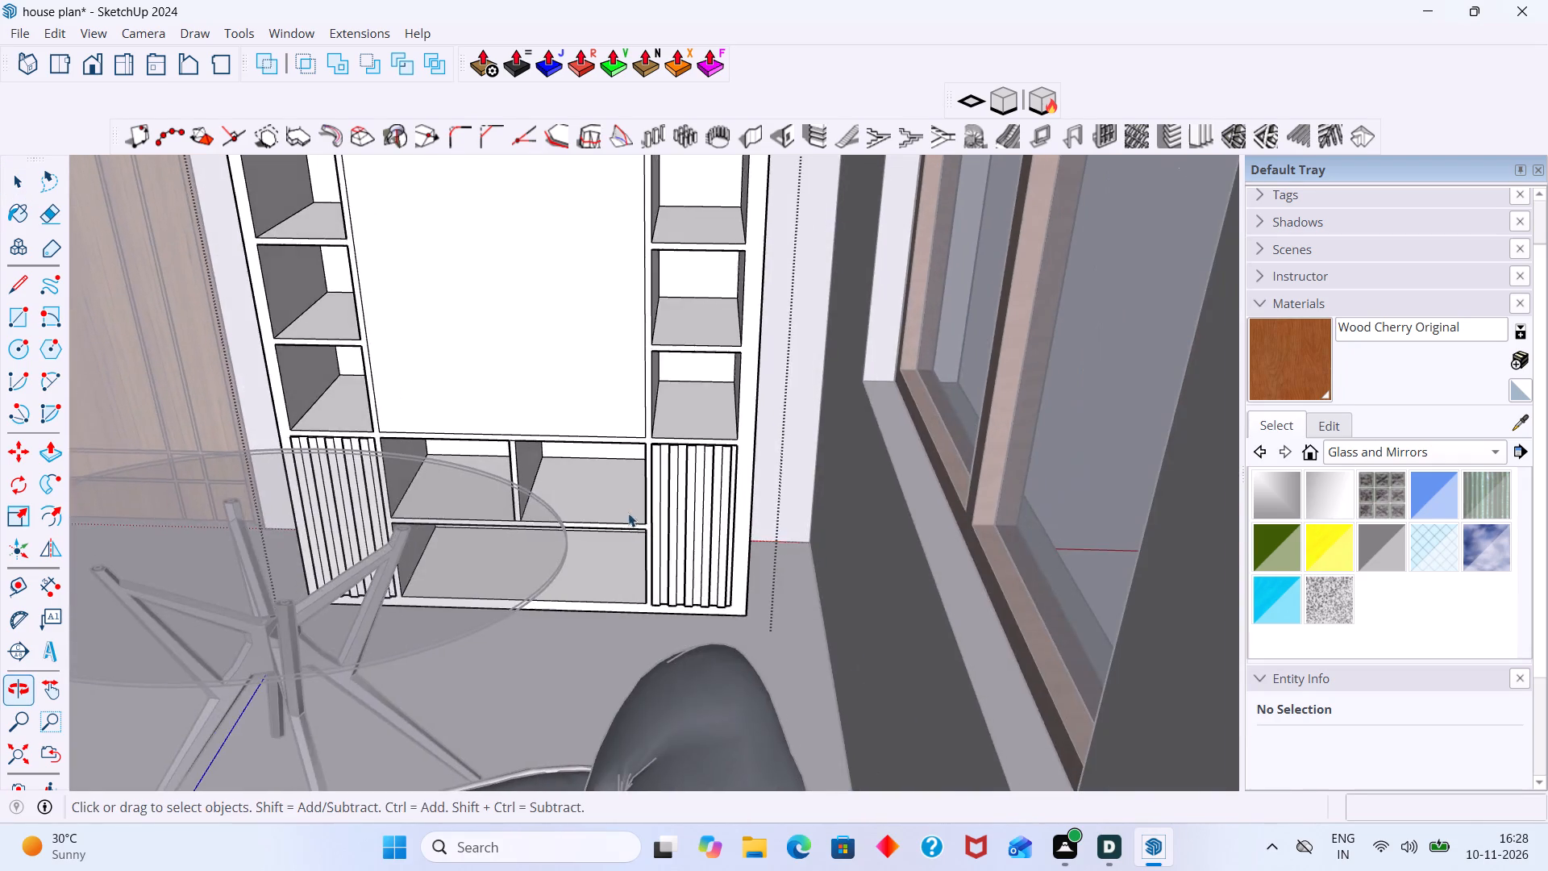
pyautogui.scroll(-20, 626, 512)
pyautogui.scroll(-13, 626, 512)
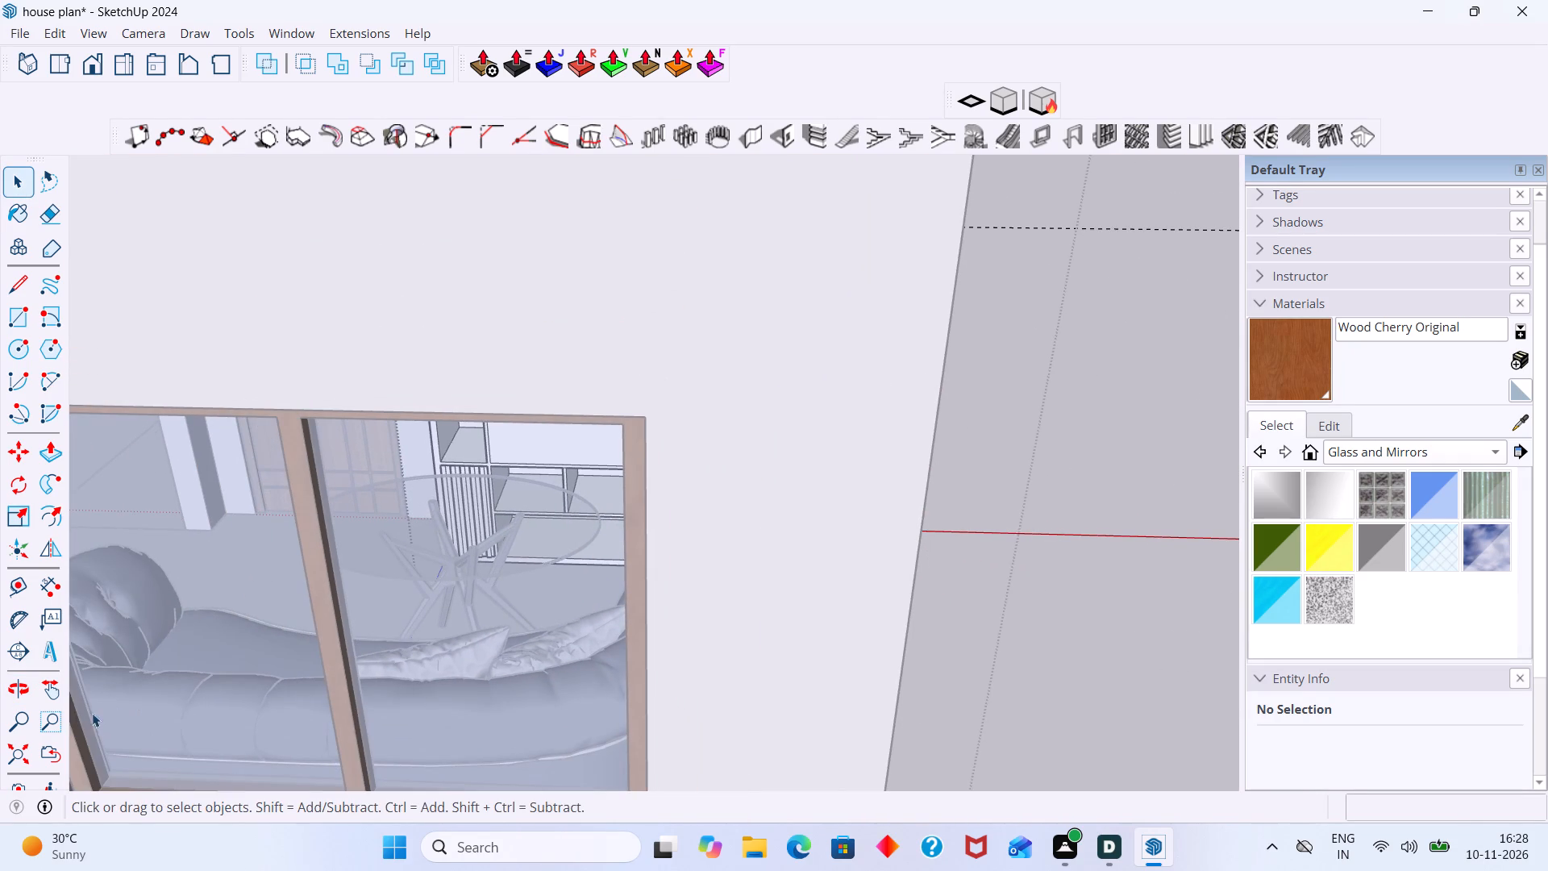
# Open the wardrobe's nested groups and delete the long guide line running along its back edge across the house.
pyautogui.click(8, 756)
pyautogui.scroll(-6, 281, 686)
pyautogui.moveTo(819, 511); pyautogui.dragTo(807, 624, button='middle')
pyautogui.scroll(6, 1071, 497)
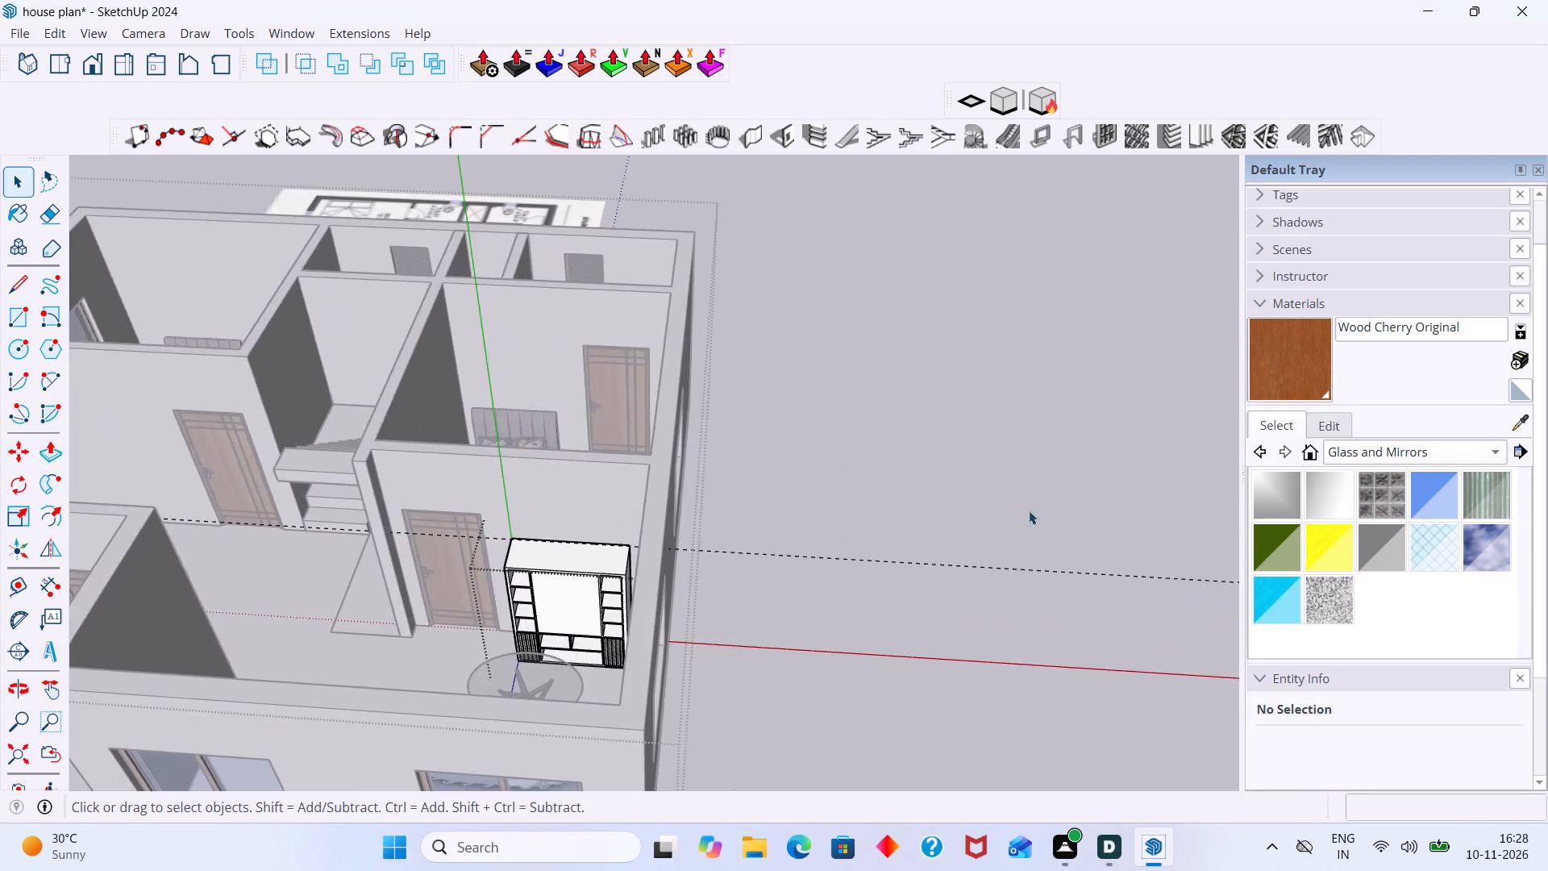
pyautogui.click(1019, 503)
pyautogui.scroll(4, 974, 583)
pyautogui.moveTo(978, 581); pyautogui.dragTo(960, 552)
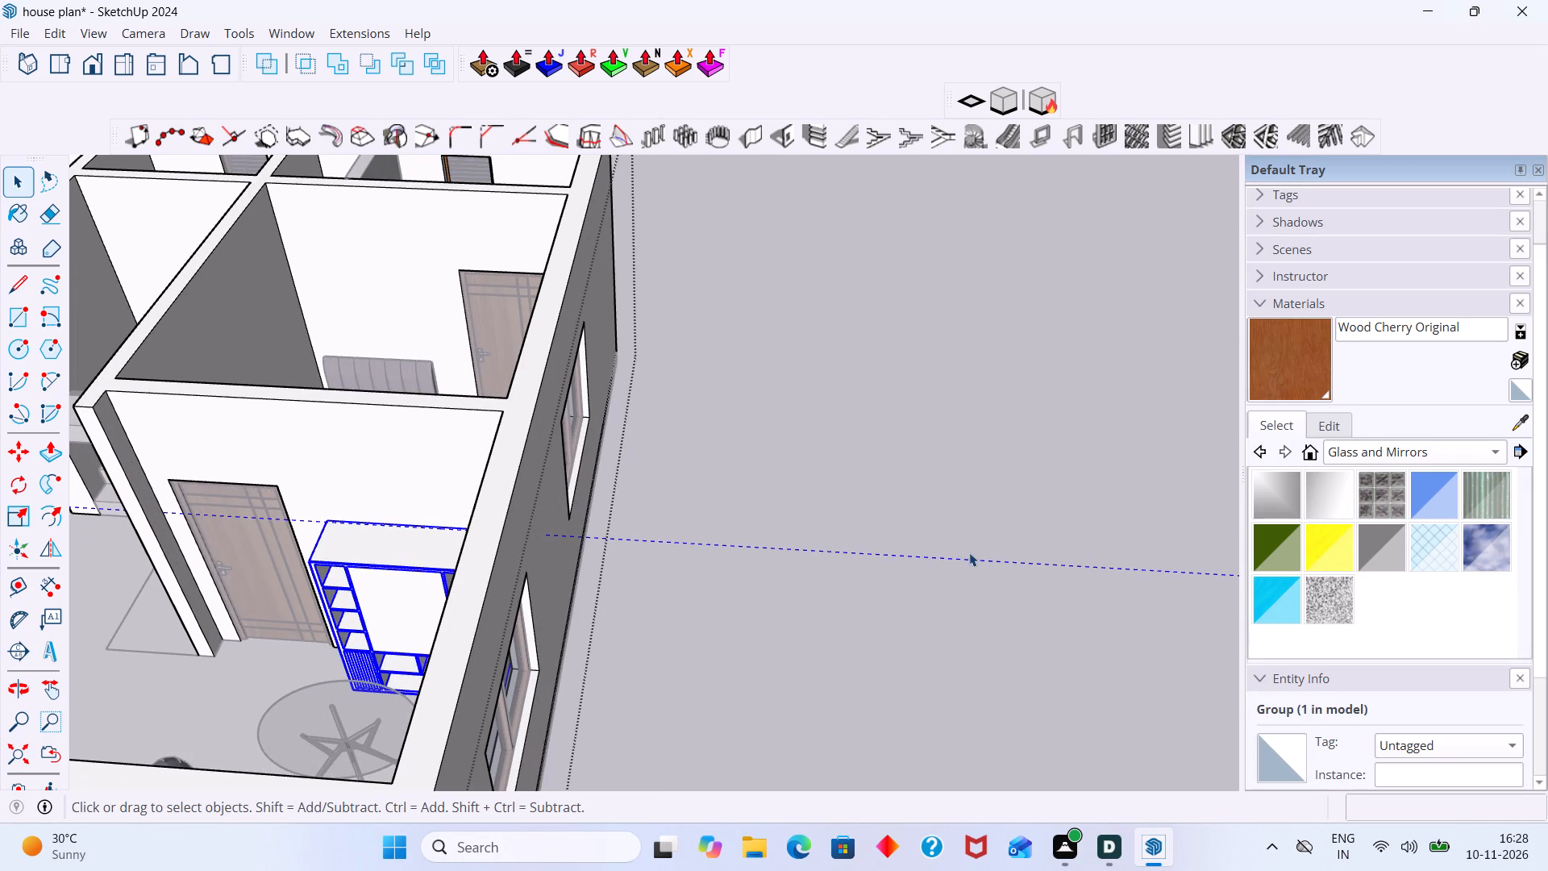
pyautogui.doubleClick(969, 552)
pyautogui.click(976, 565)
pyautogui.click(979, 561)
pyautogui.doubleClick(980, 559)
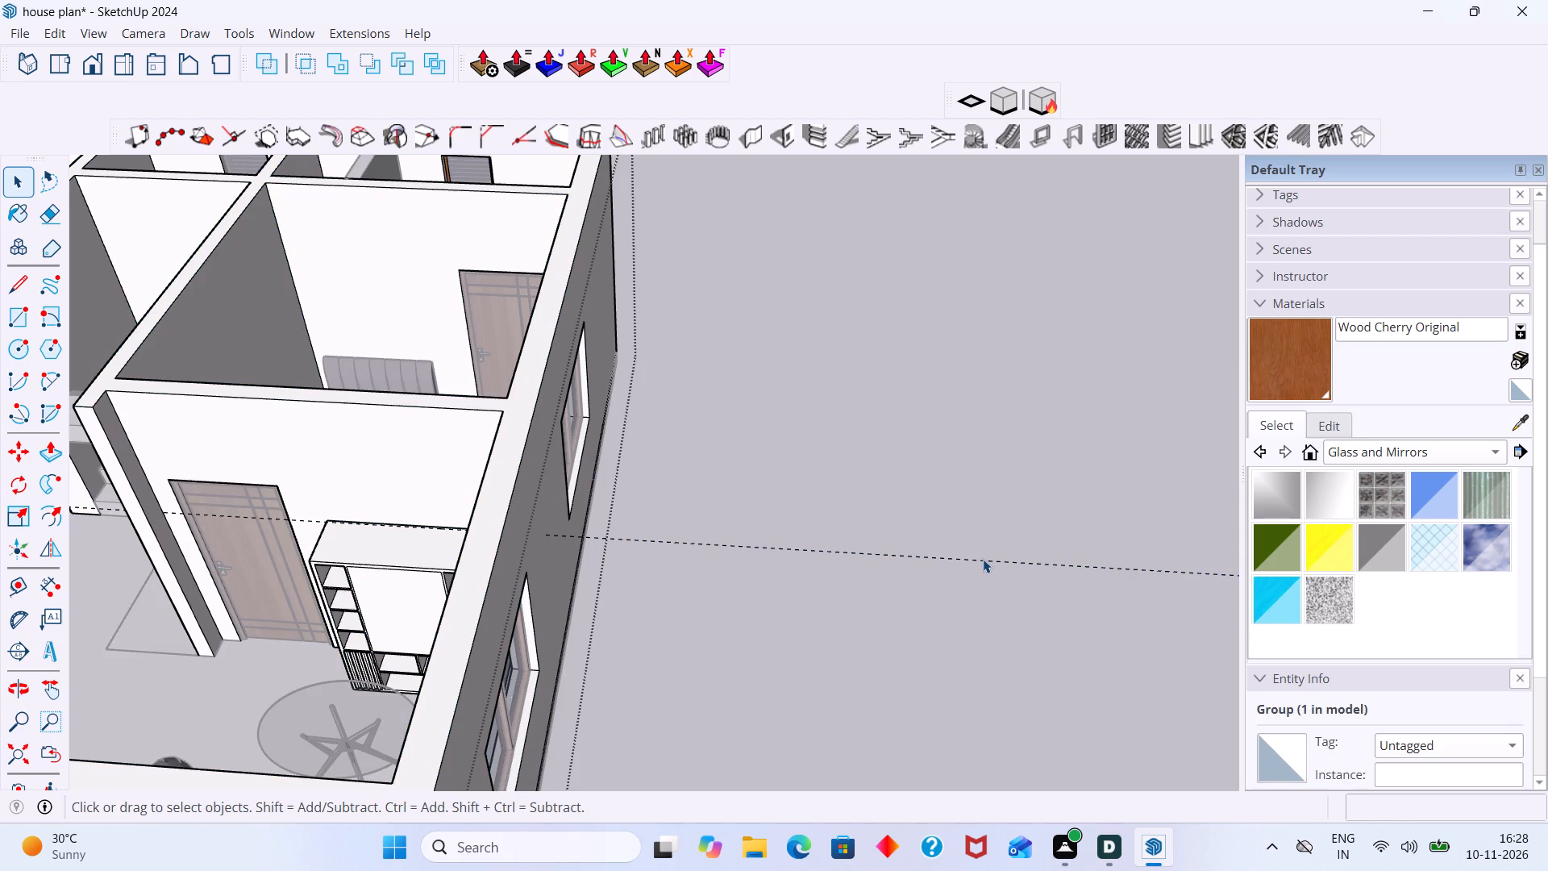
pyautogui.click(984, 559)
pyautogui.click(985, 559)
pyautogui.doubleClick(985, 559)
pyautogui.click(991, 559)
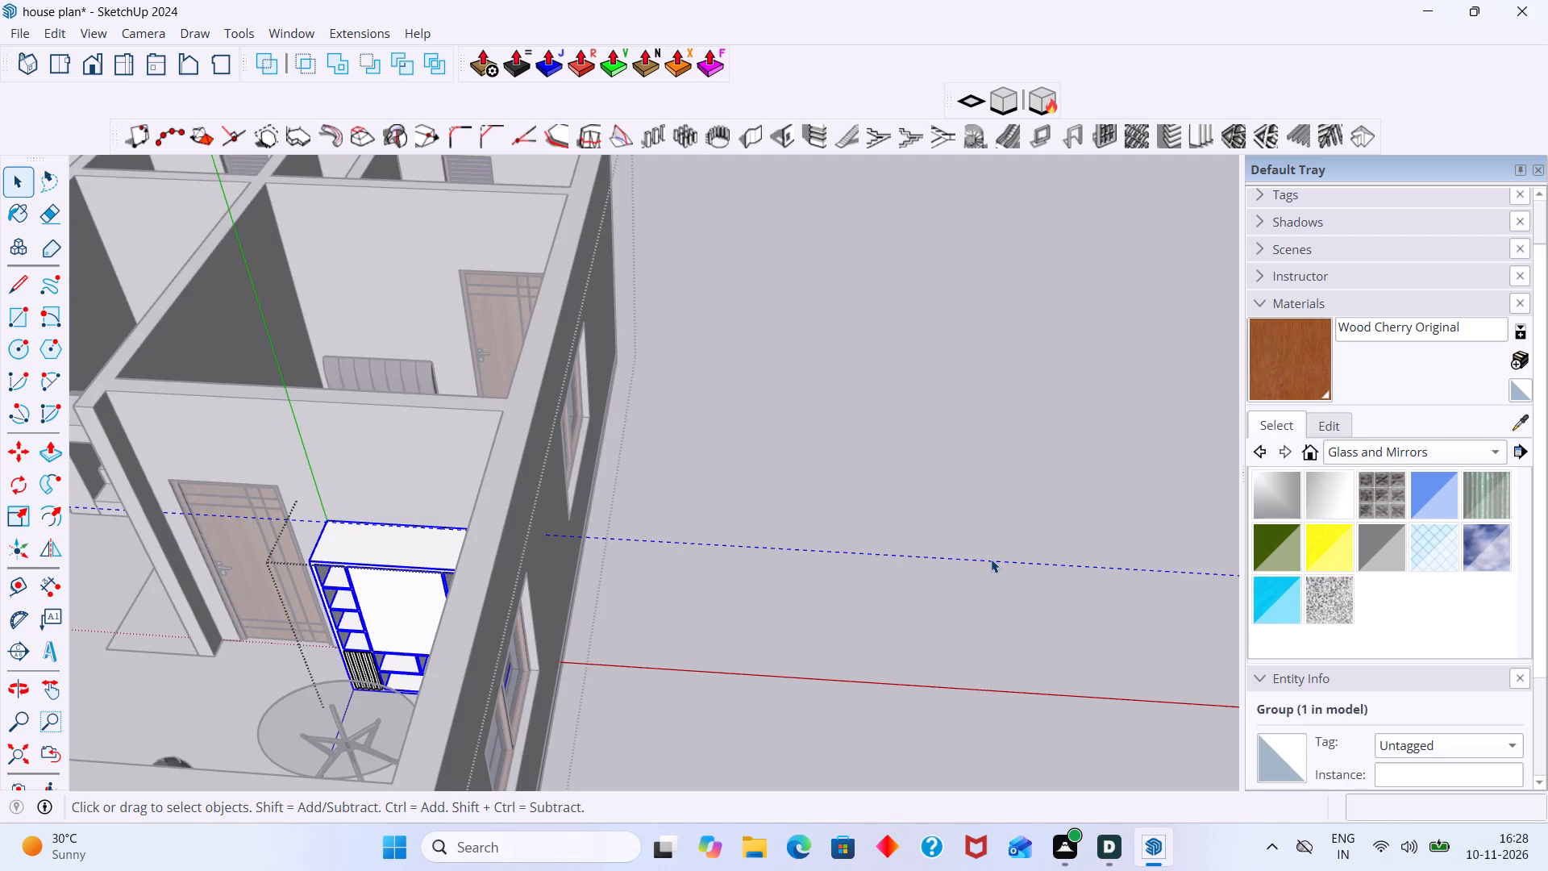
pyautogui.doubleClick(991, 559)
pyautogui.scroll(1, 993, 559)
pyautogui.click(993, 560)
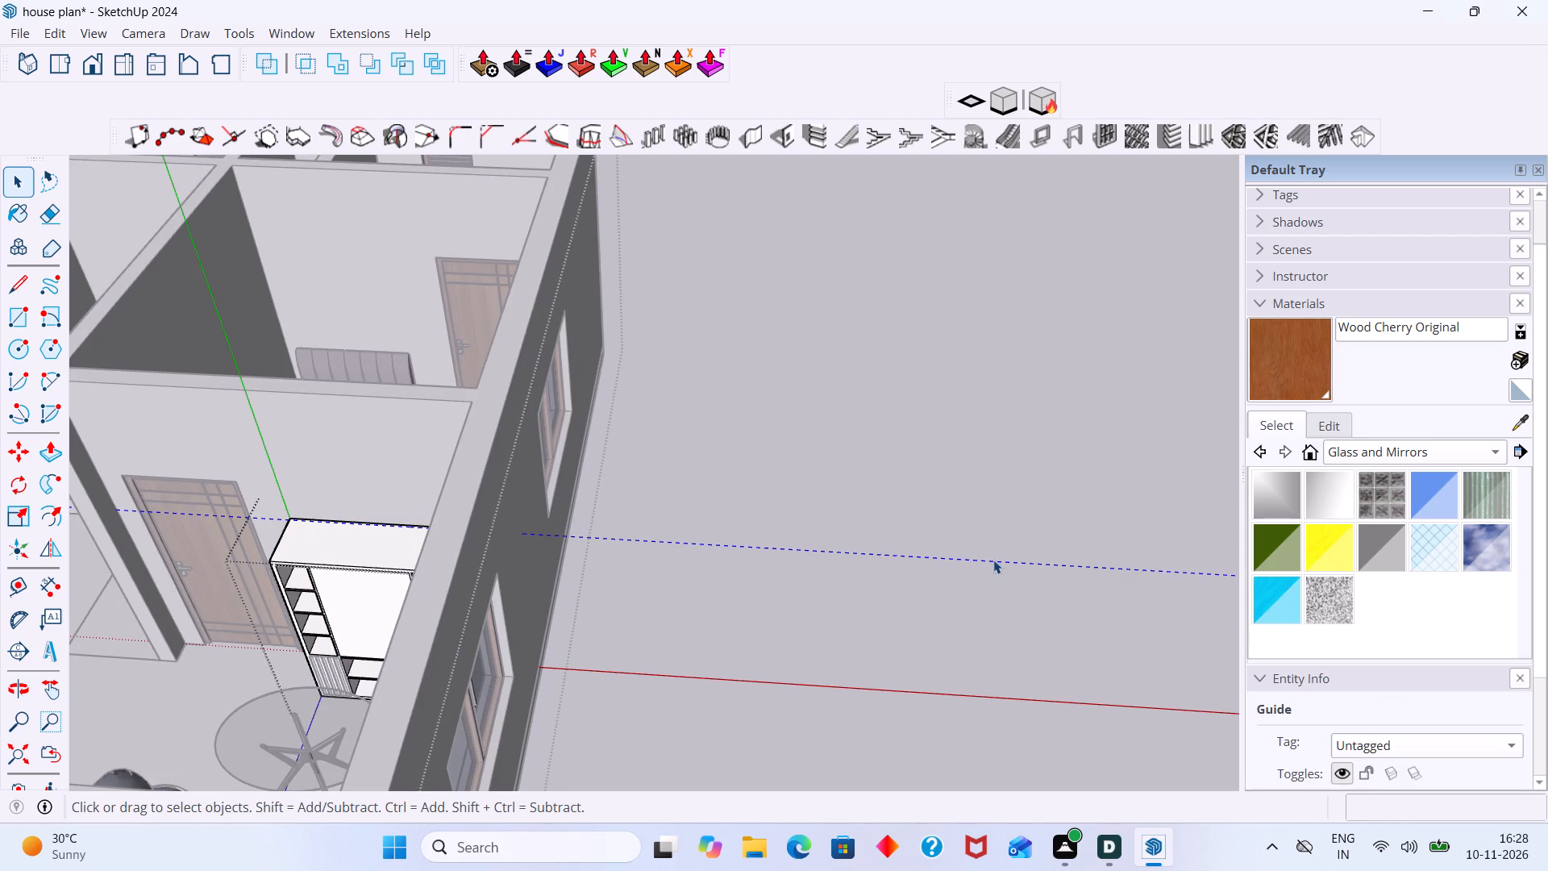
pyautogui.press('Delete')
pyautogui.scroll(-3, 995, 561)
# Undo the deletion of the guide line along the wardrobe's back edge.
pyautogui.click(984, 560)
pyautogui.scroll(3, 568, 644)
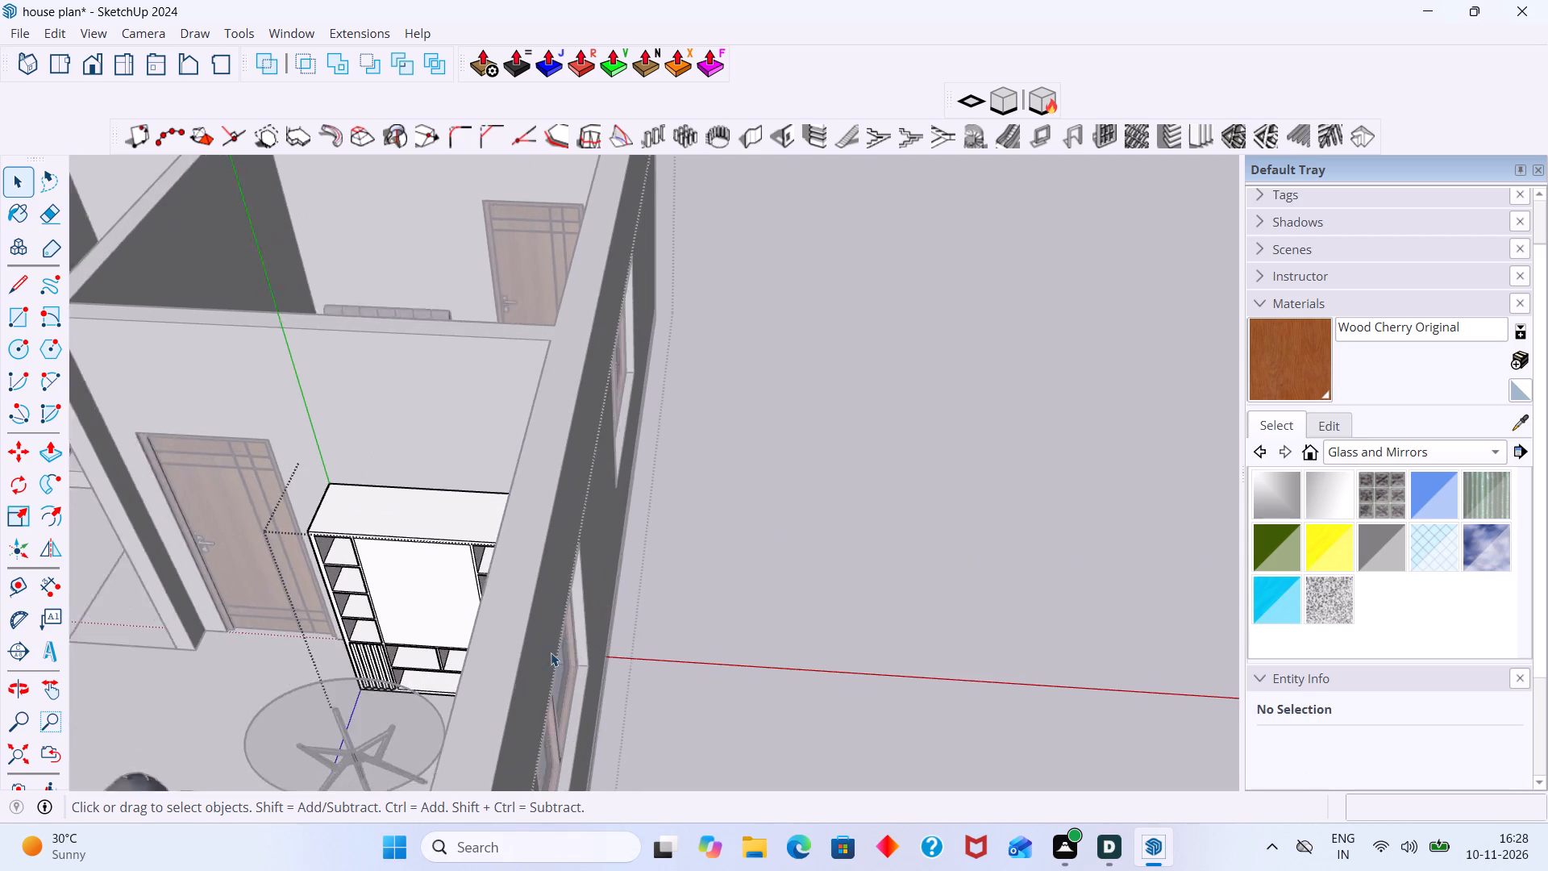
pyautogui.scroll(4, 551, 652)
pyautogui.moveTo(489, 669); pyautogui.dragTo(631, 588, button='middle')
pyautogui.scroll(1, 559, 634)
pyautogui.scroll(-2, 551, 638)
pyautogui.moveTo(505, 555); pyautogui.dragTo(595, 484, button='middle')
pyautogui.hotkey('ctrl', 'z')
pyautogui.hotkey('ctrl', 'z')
# Push the large center panel between the wardrobe's side shelves back 8 9/16" inside the carcass group.
pyautogui.moveTo(599, 514); pyautogui.dragTo(370, 585, button='middle')
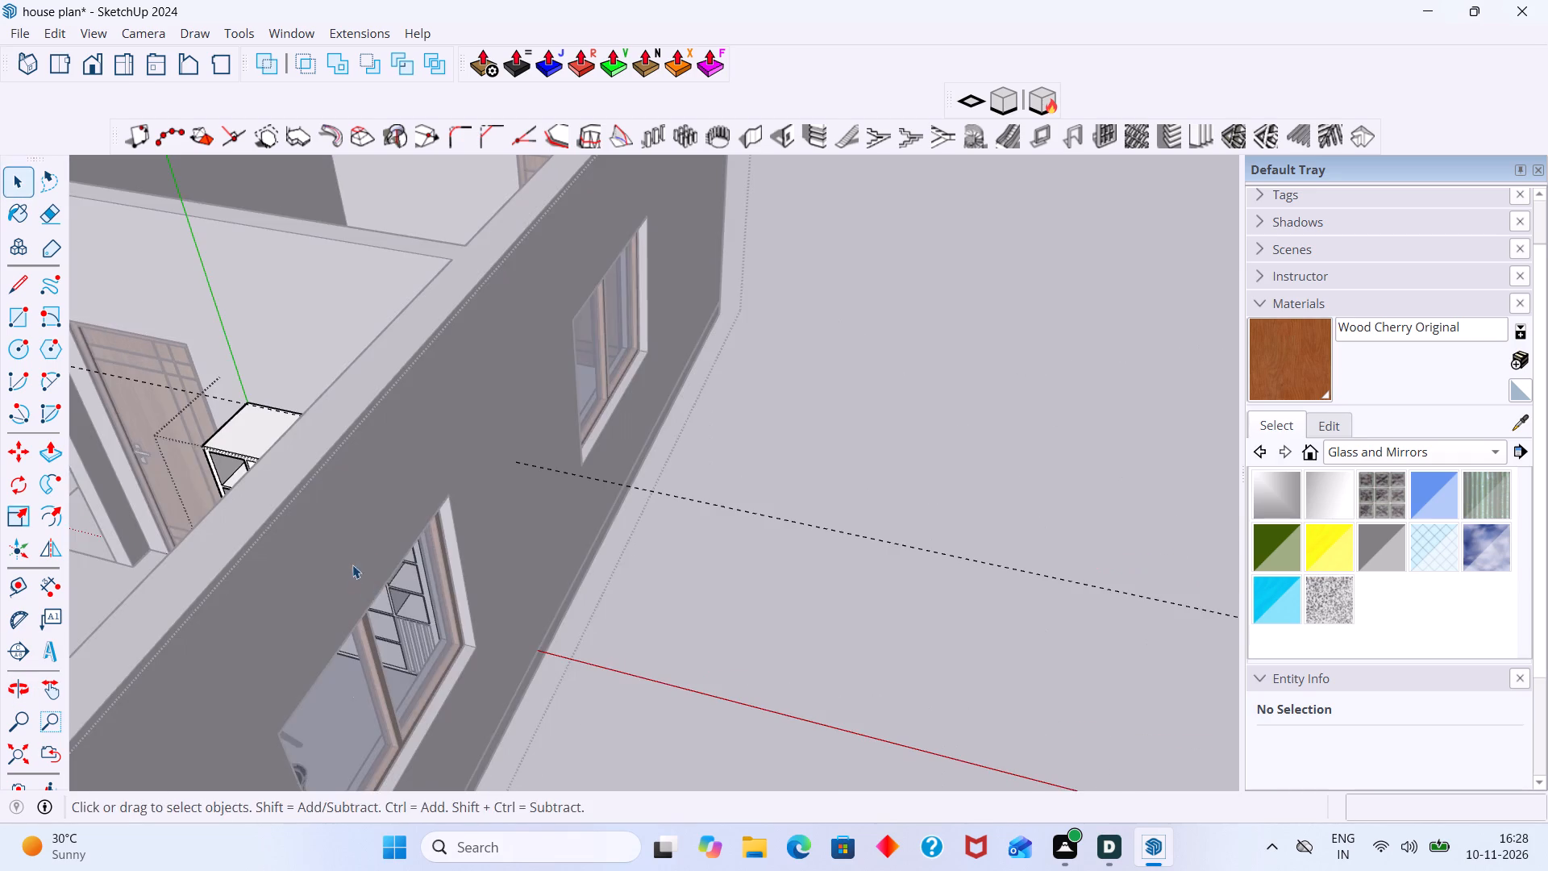
pyautogui.moveTo(360, 564); pyautogui.dragTo(444, 587, button='middle')
pyautogui.scroll(6, 330, 587)
pyautogui.doubleClick(321, 572)
pyautogui.click(327, 589)
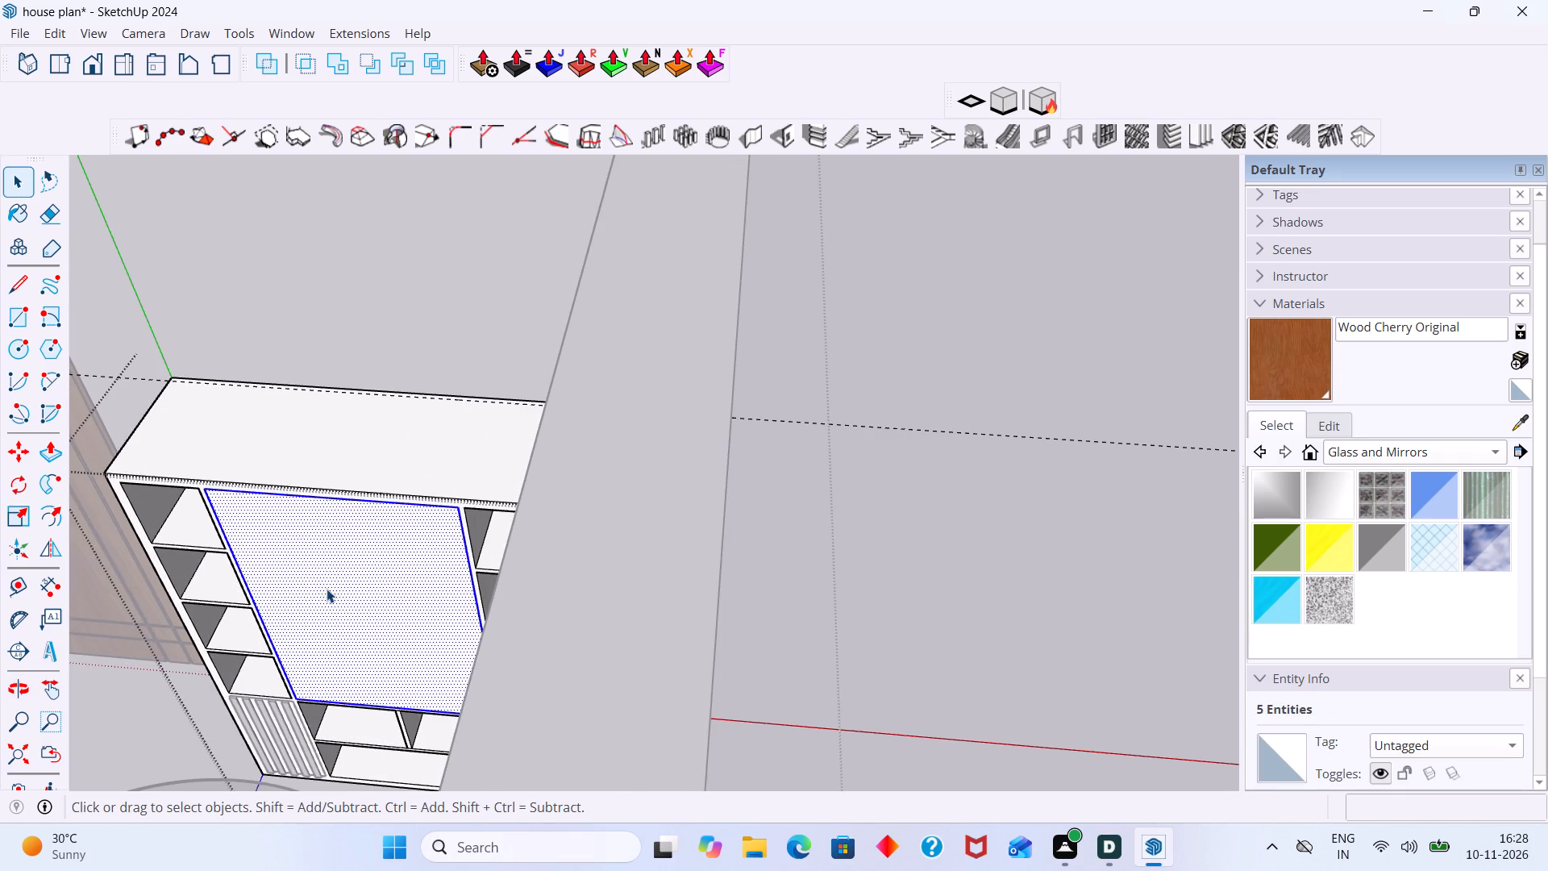
pyautogui.scroll(3, 327, 590)
pyautogui.click(331, 589)
pyautogui.doubleClick(331, 589)
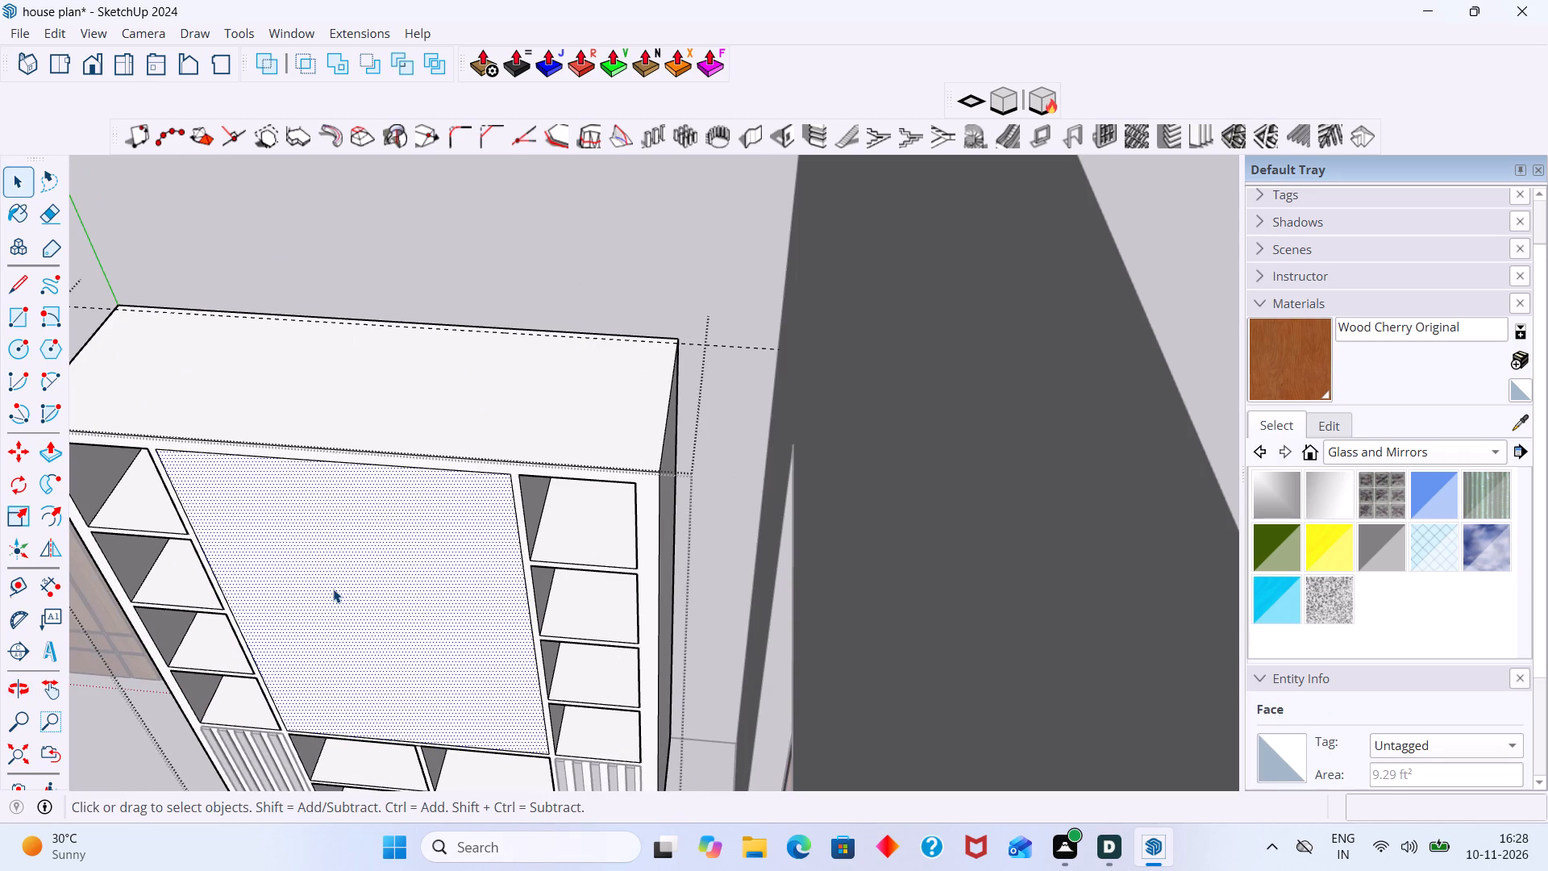
pyautogui.press('p')
pyautogui.click(336, 589)
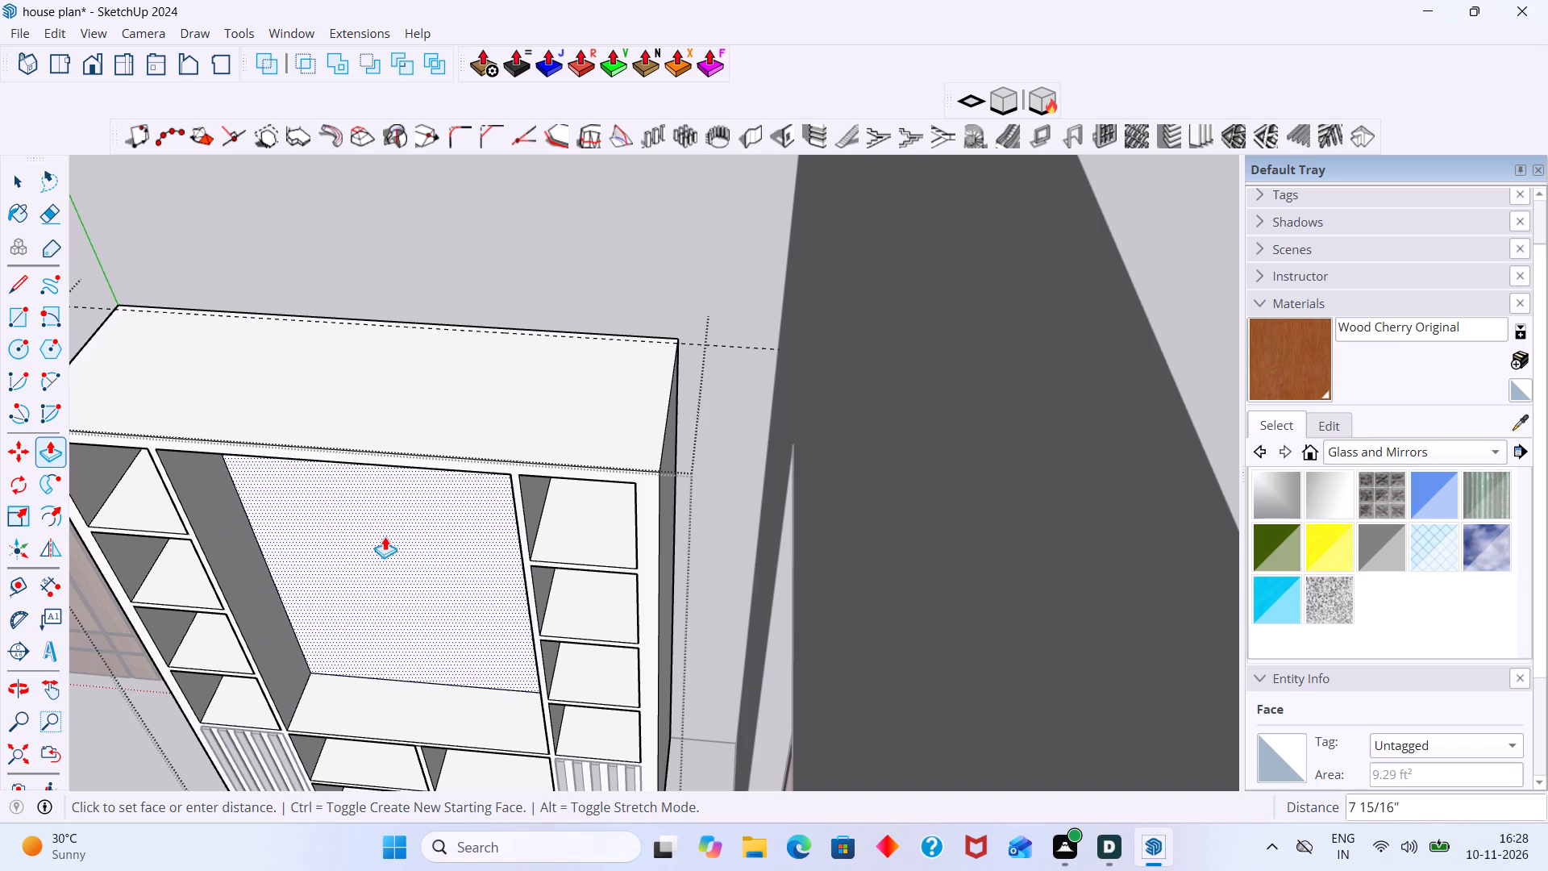
pyautogui.moveTo(382, 553); pyautogui.dragTo(650, 469, button='middle')
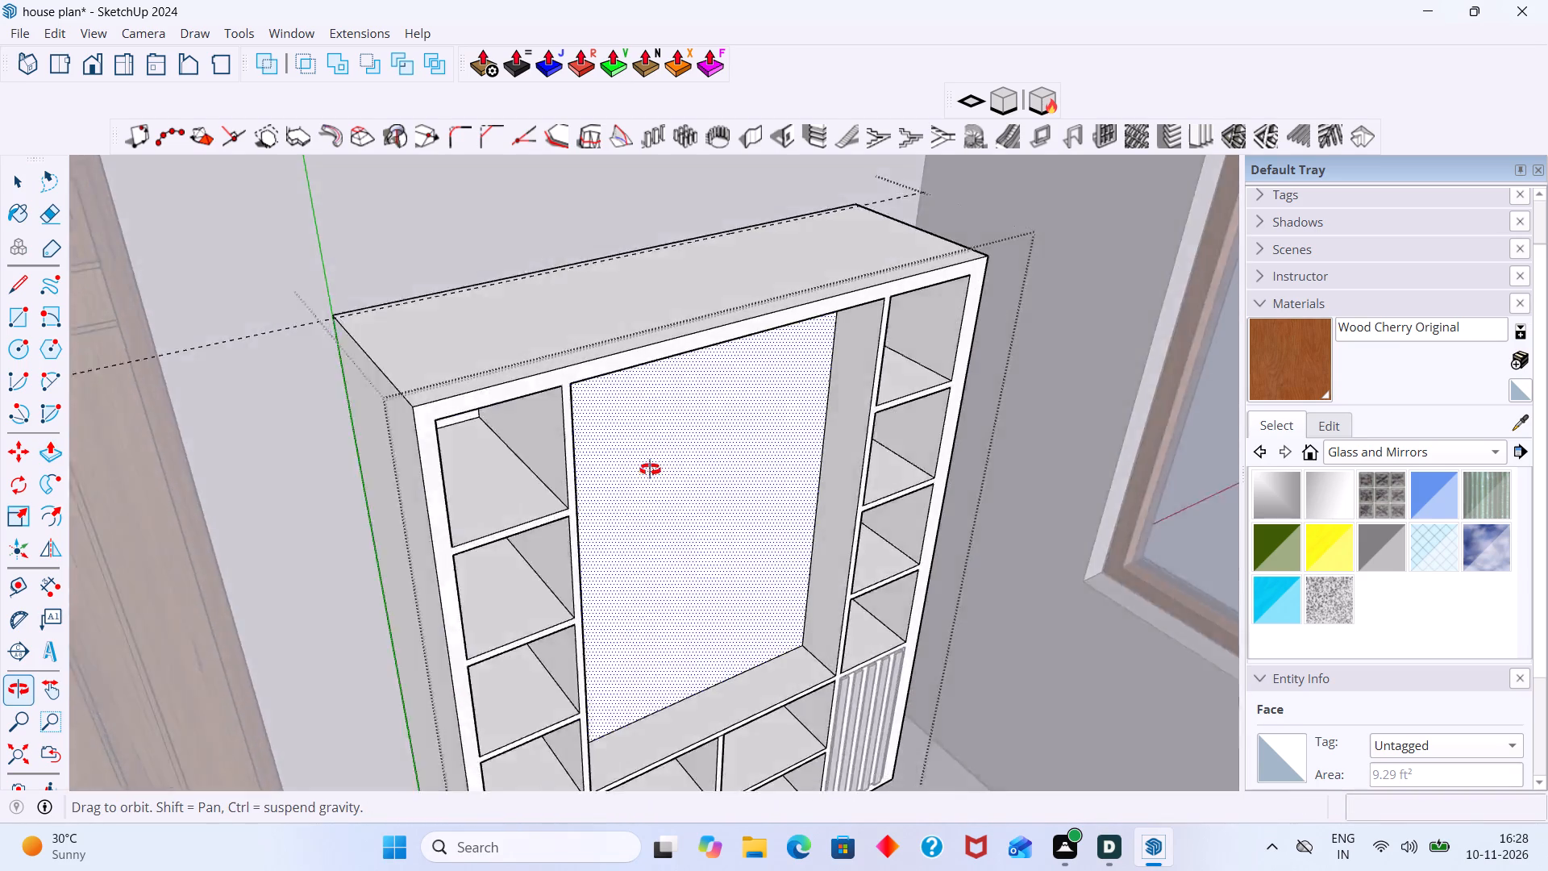
pyautogui.moveTo(650, 469); pyautogui.dragTo(522, 508, button='middle')
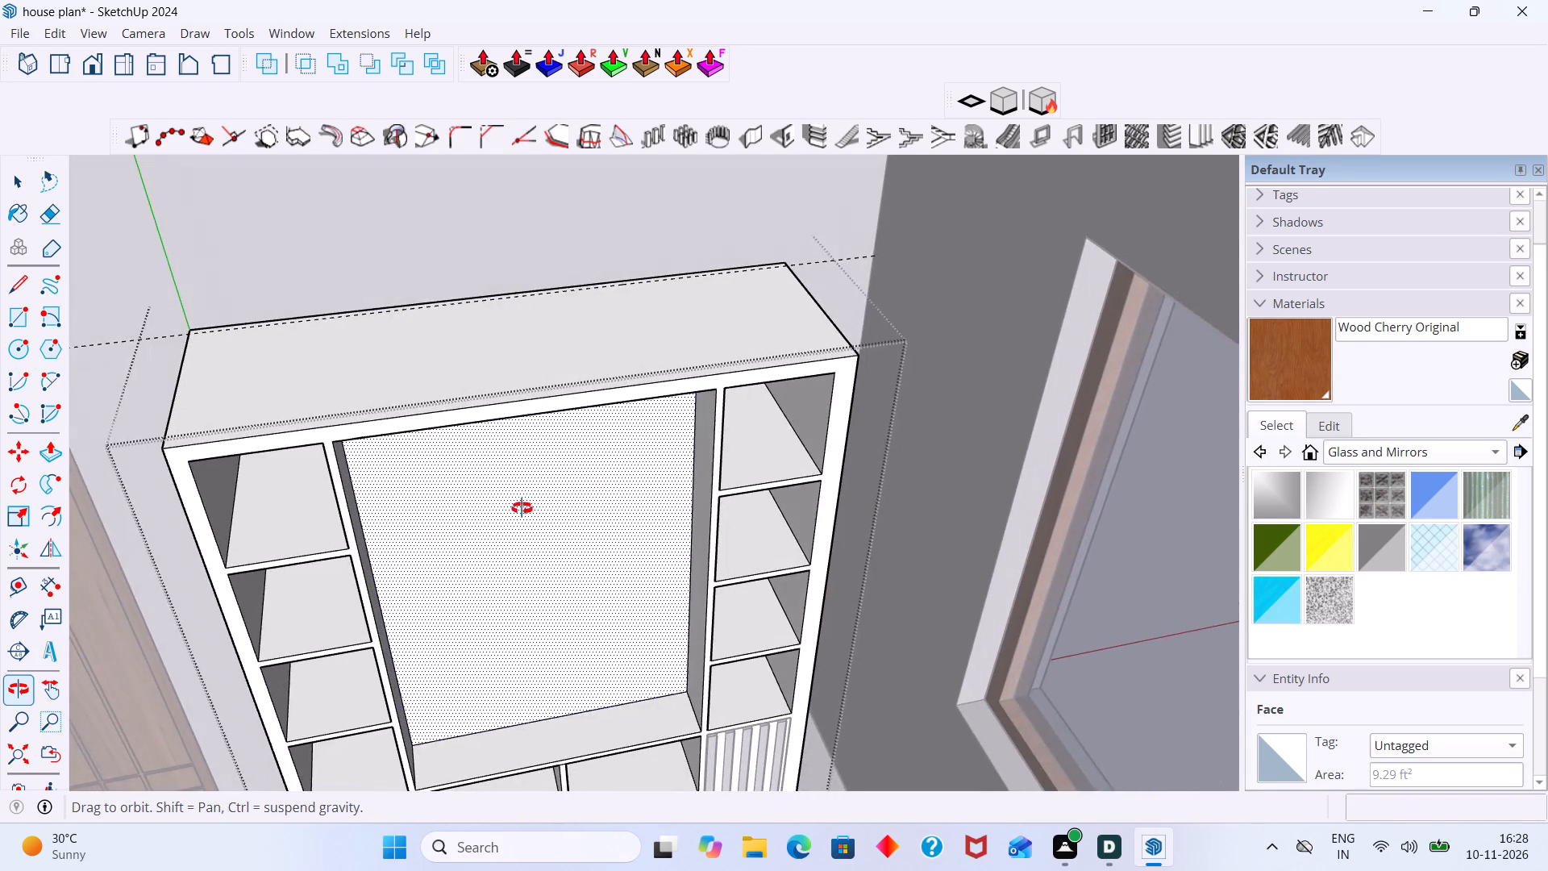
pyautogui.moveTo(522, 508); pyautogui.dragTo(589, 439, button='middle')
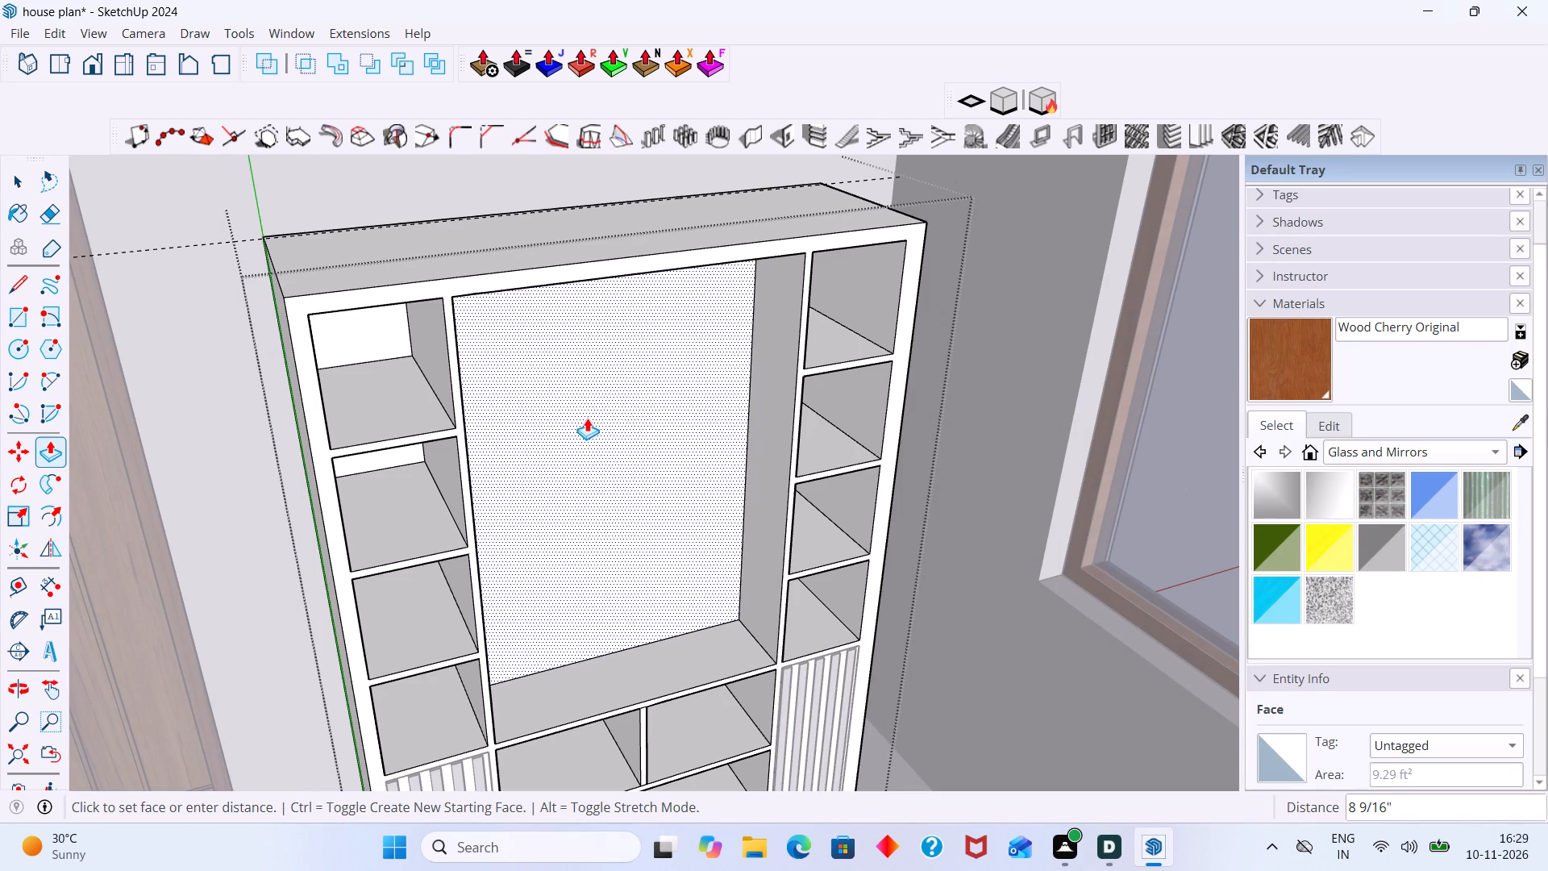
pyautogui.click(587, 418)
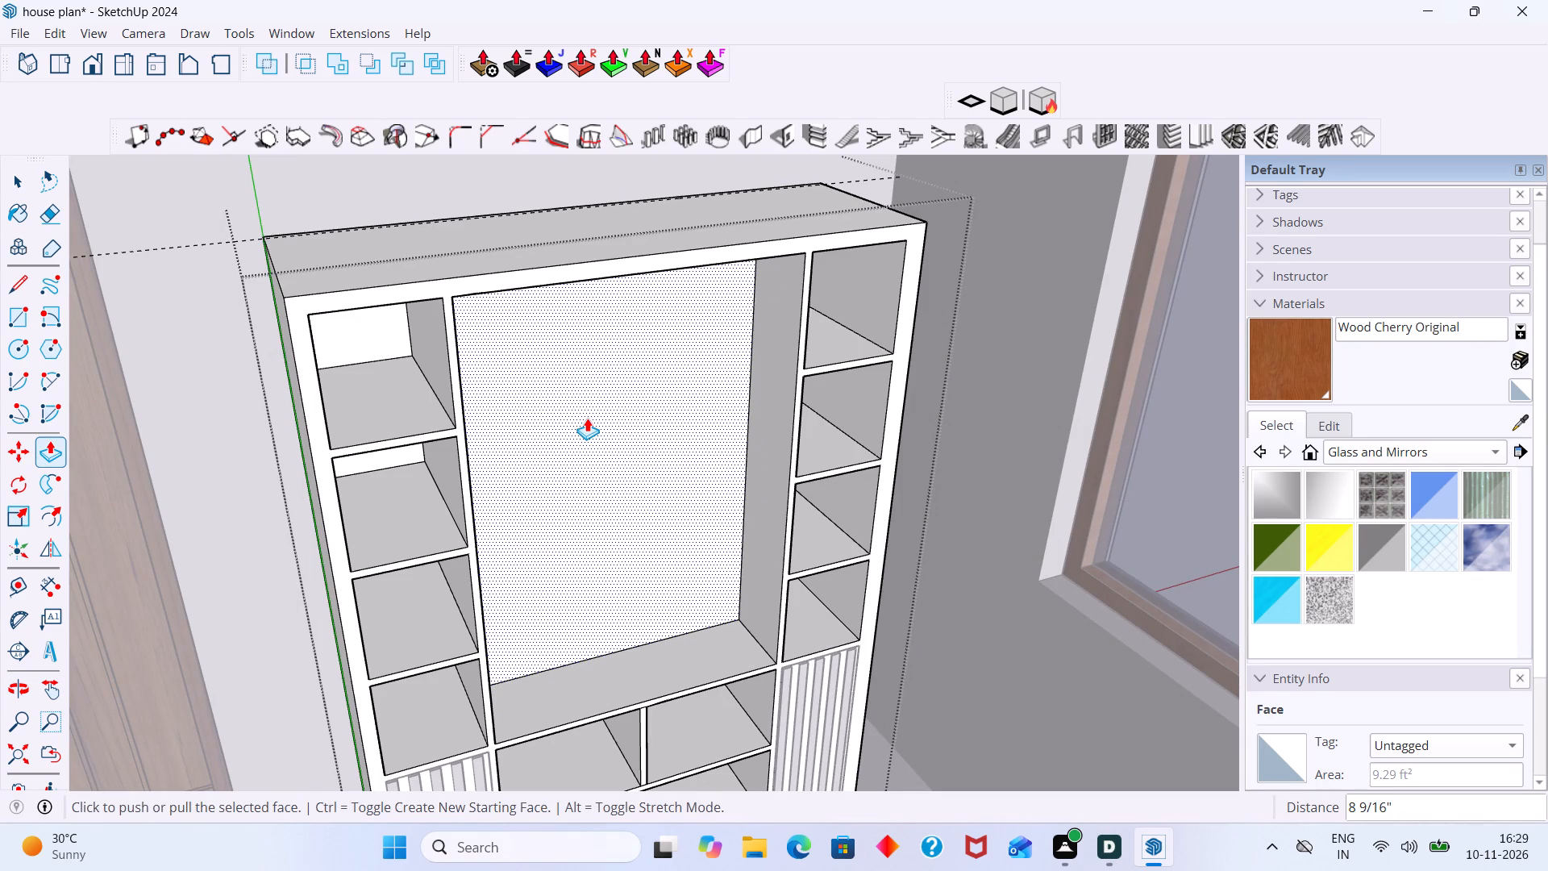
pyautogui.press('space')
# Delete the long guide line along the wardrobe's back edge within its nested group, and exit the wardrobe groups.
pyautogui.moveTo(660, 594); pyautogui.dragTo(514, 577, button='middle')
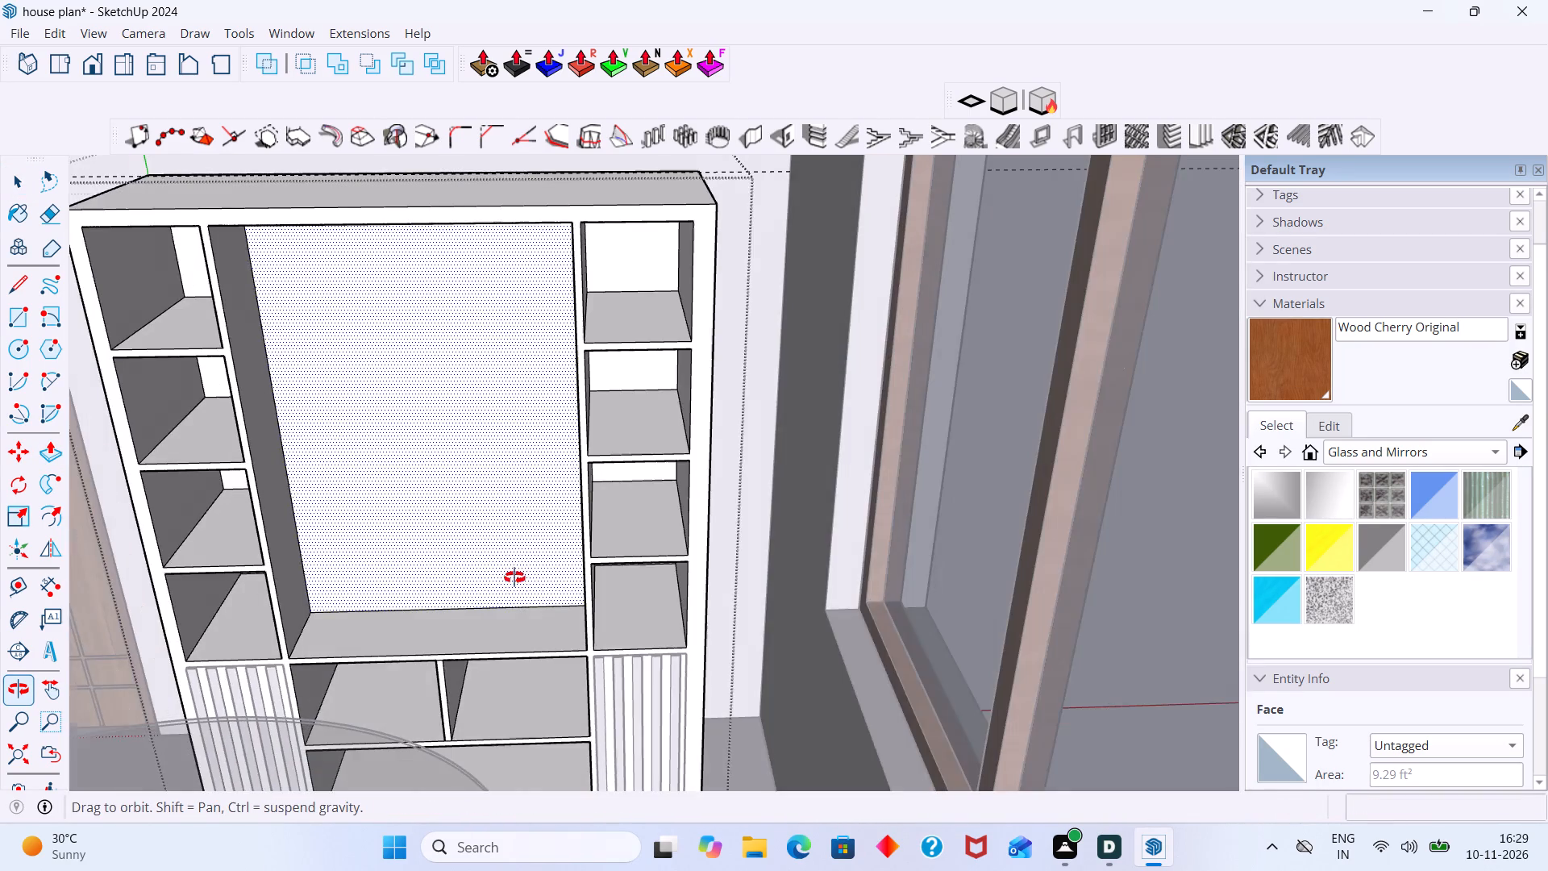
pyautogui.moveTo(514, 577); pyautogui.dragTo(518, 577, button='middle')
pyautogui.scroll(-9, 964, 482)
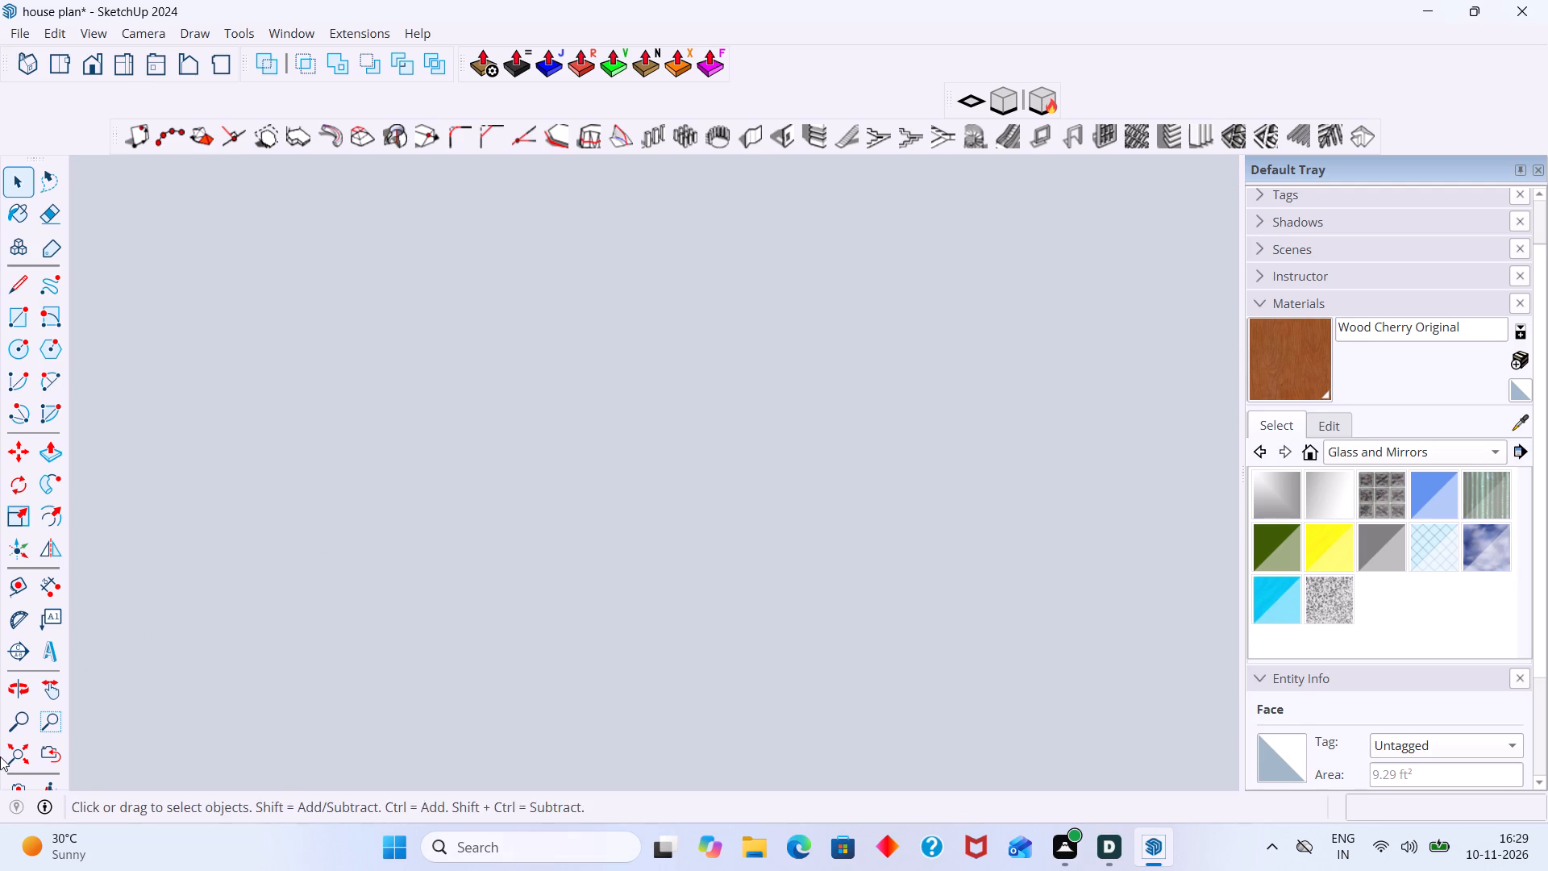
pyautogui.click(16, 750)
pyautogui.scroll(-5, 177, 675)
pyautogui.click(908, 348)
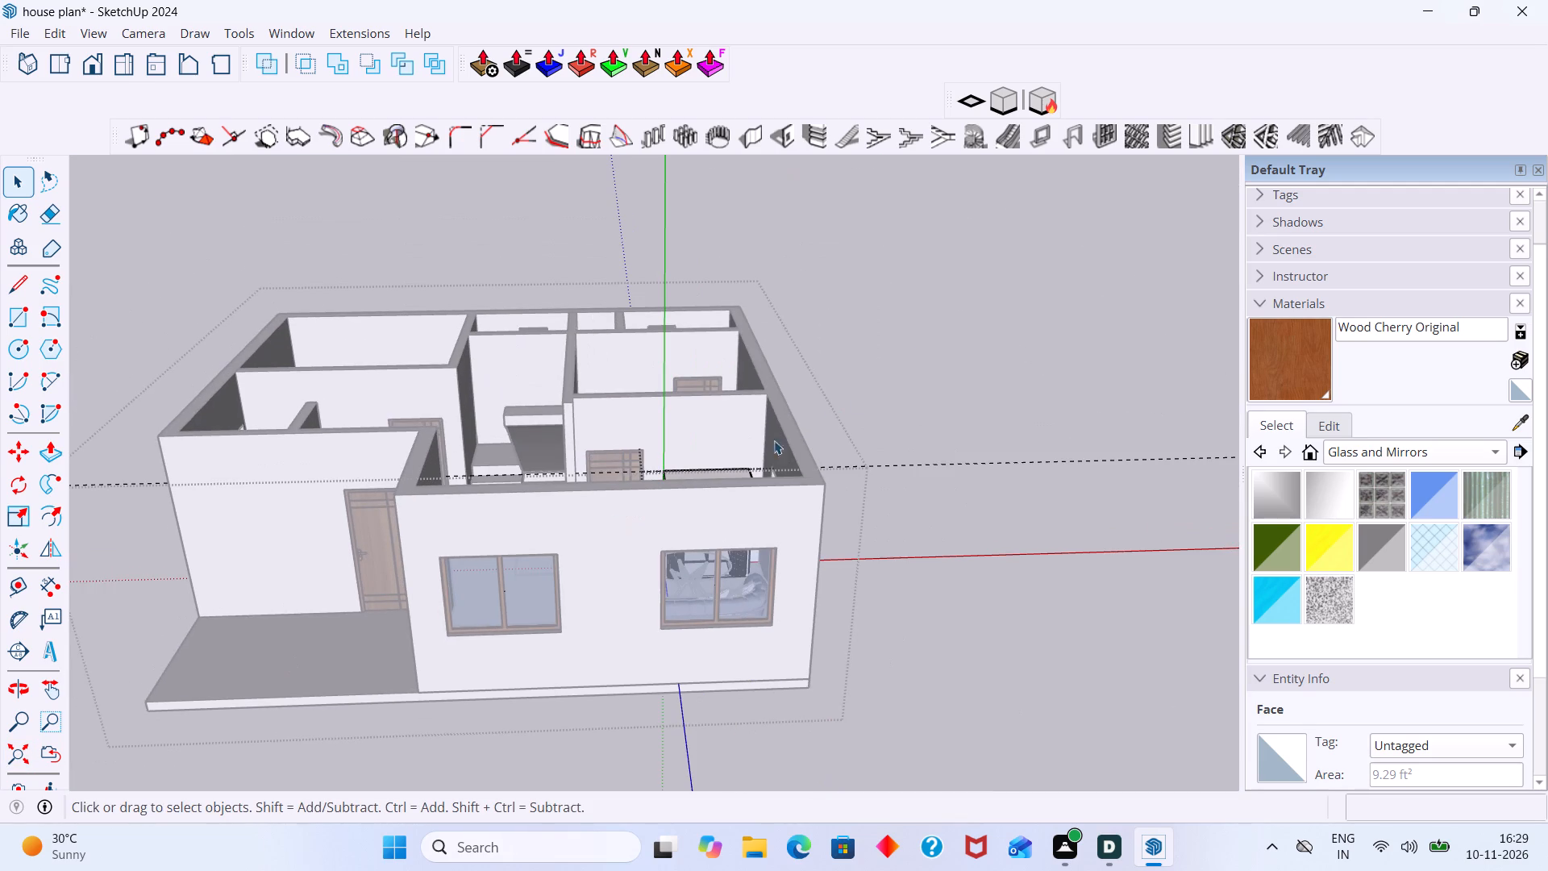
pyautogui.moveTo(579, 530); pyautogui.dragTo(579, 579, button='middle')
pyautogui.click(830, 424)
pyautogui.scroll(7, 733, 515)
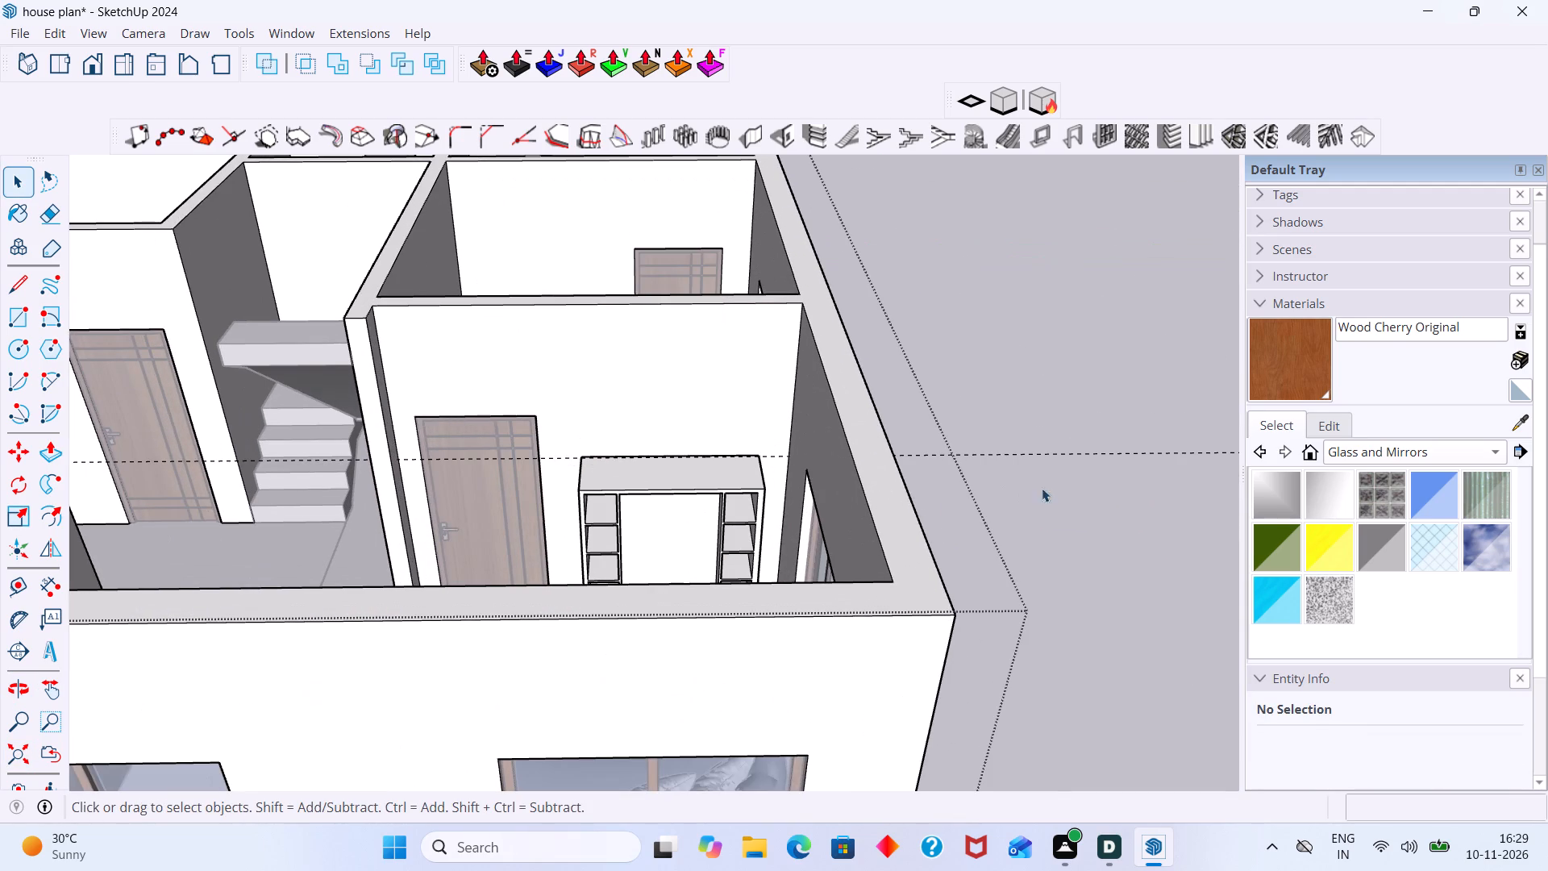
pyautogui.moveTo(1049, 469); pyautogui.dragTo(1042, 450)
pyautogui.doubleClick(1041, 450)
pyautogui.click(1047, 453)
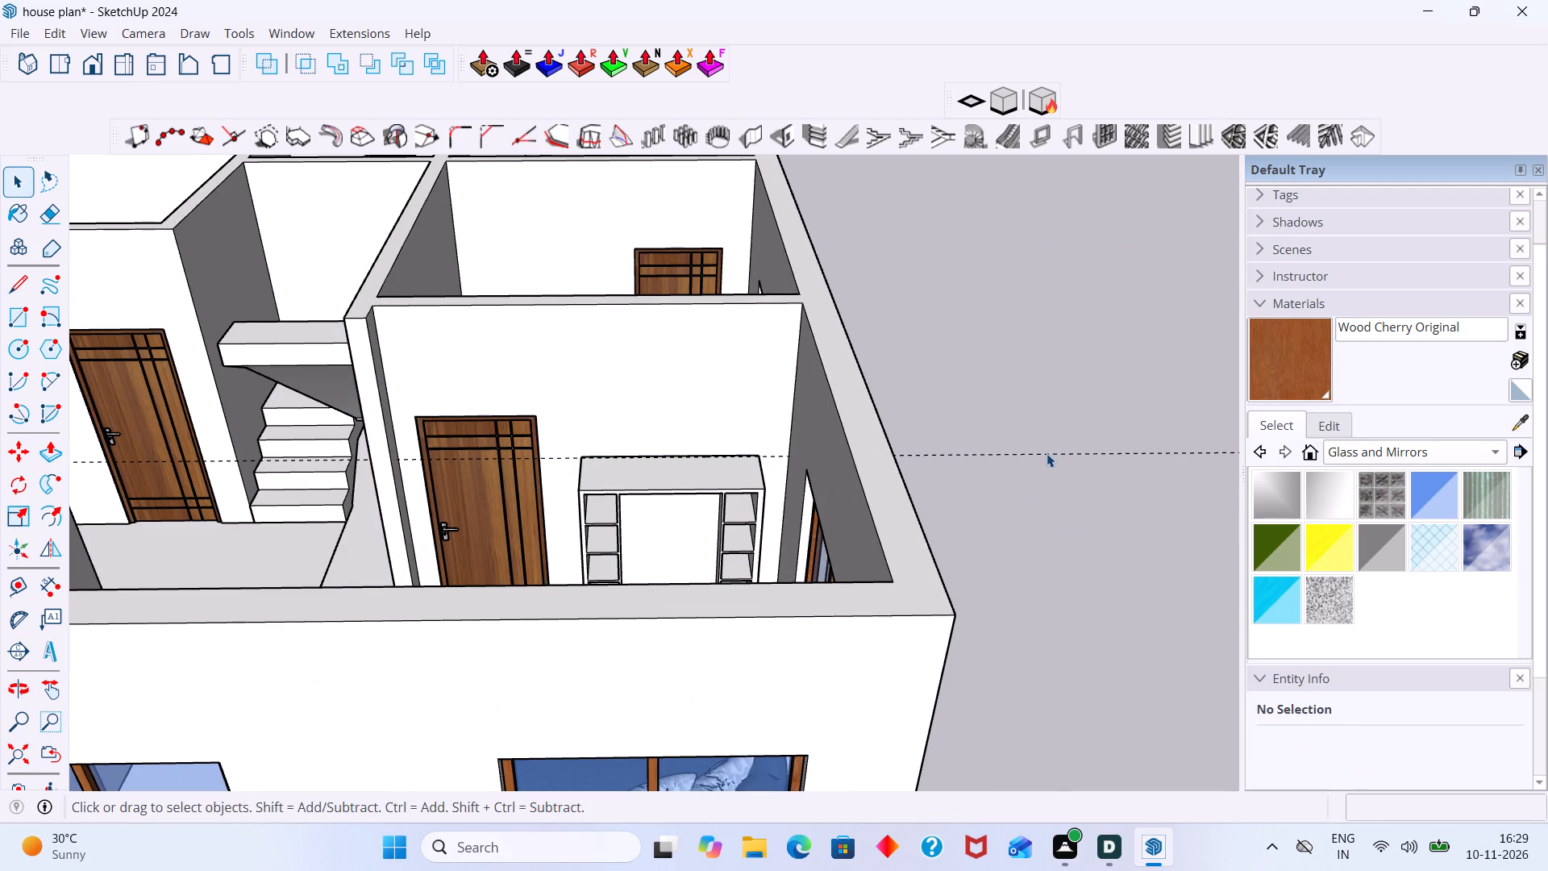
pyautogui.doubleClick(1048, 452)
pyautogui.click(1050, 452)
pyautogui.doubleClick(1051, 452)
pyautogui.scroll(3, 1052, 452)
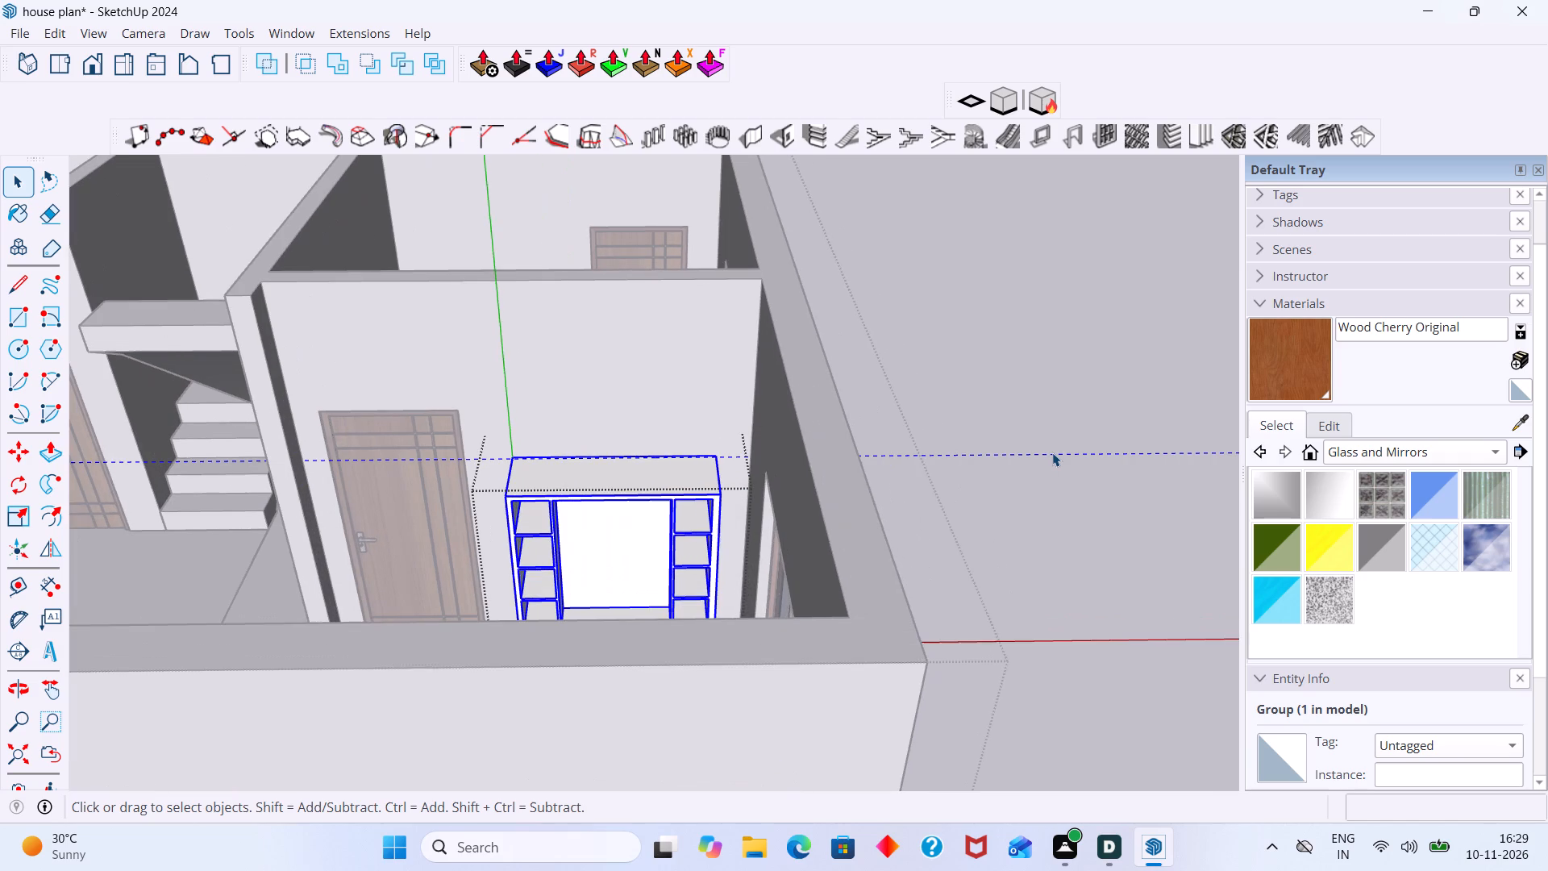
pyautogui.click(1054, 451)
pyautogui.click(1057, 453)
pyautogui.doubleClick(1058, 454)
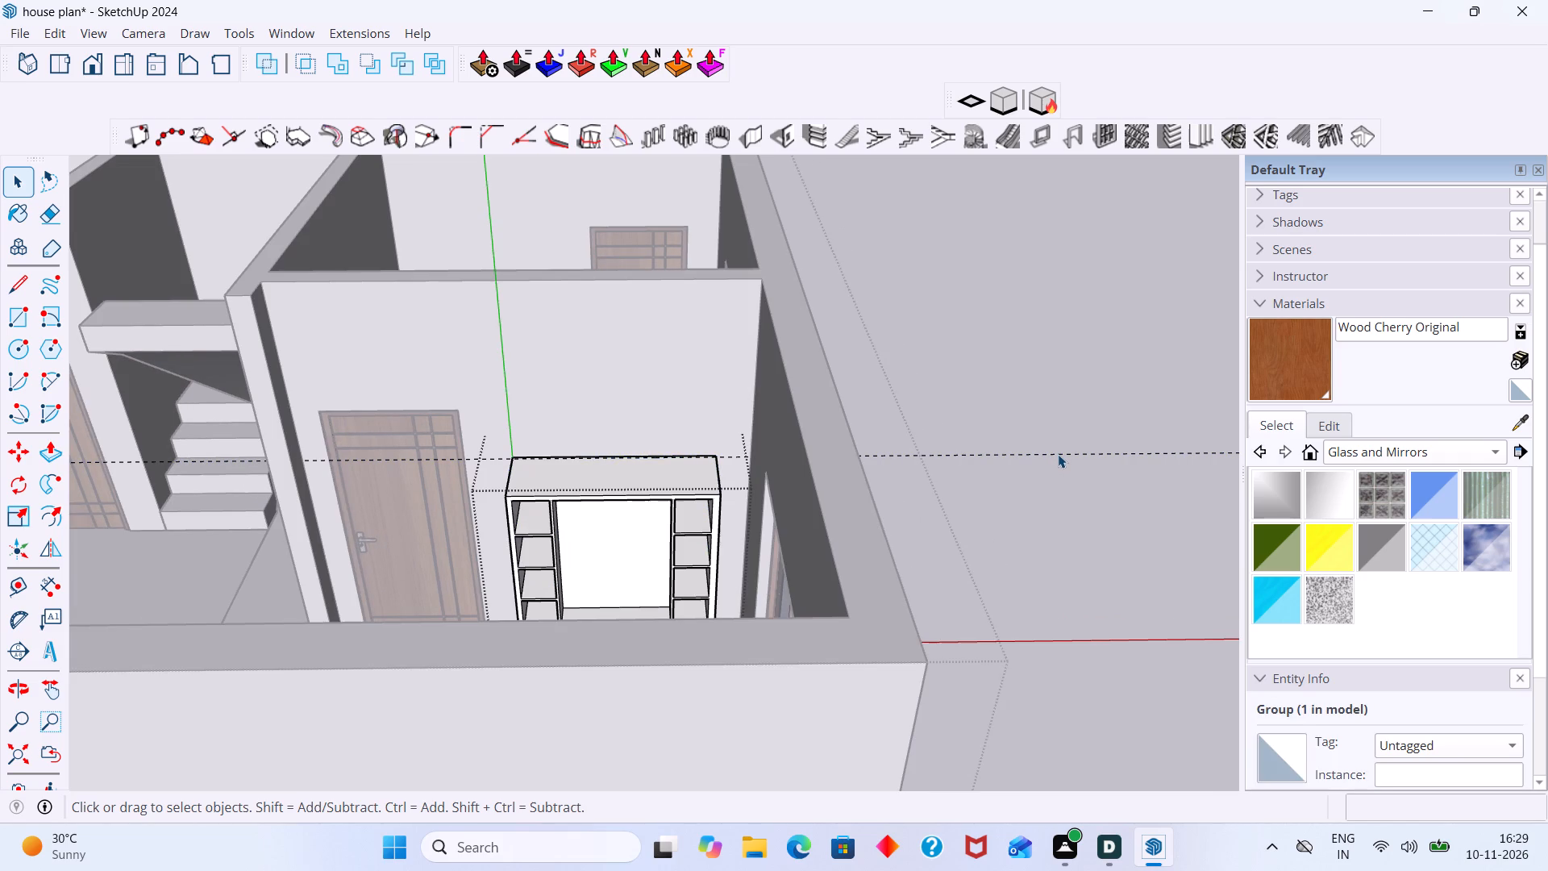
pyautogui.click(1058, 454)
pyautogui.doubleClick(1058, 454)
pyautogui.click(1055, 454)
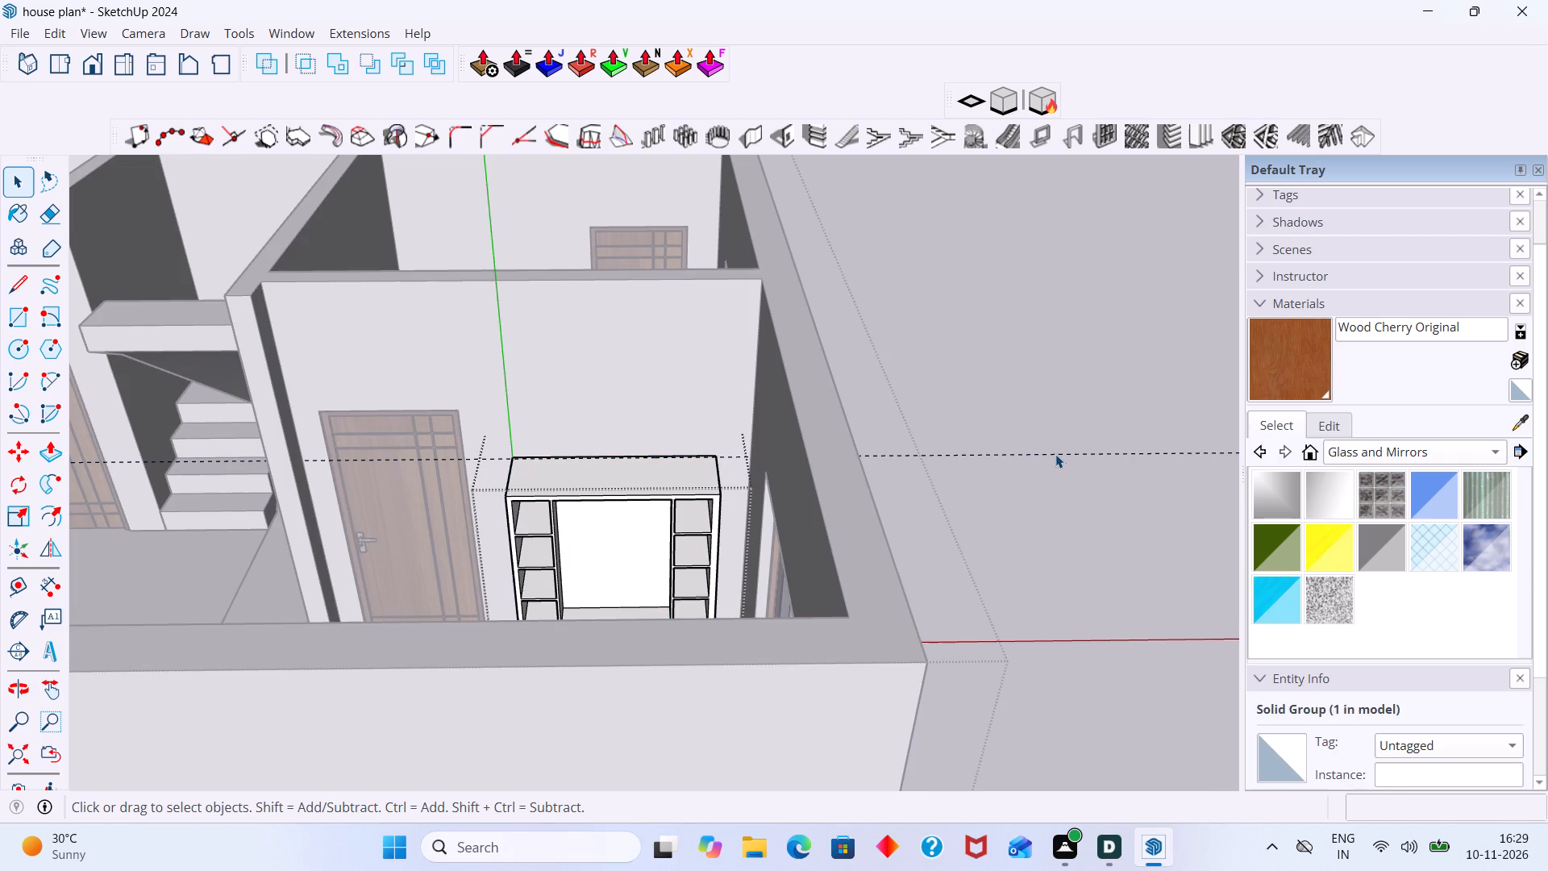
pyautogui.press('Delete')
pyautogui.click(1054, 421)
pyautogui.scroll(-4, 1002, 412)
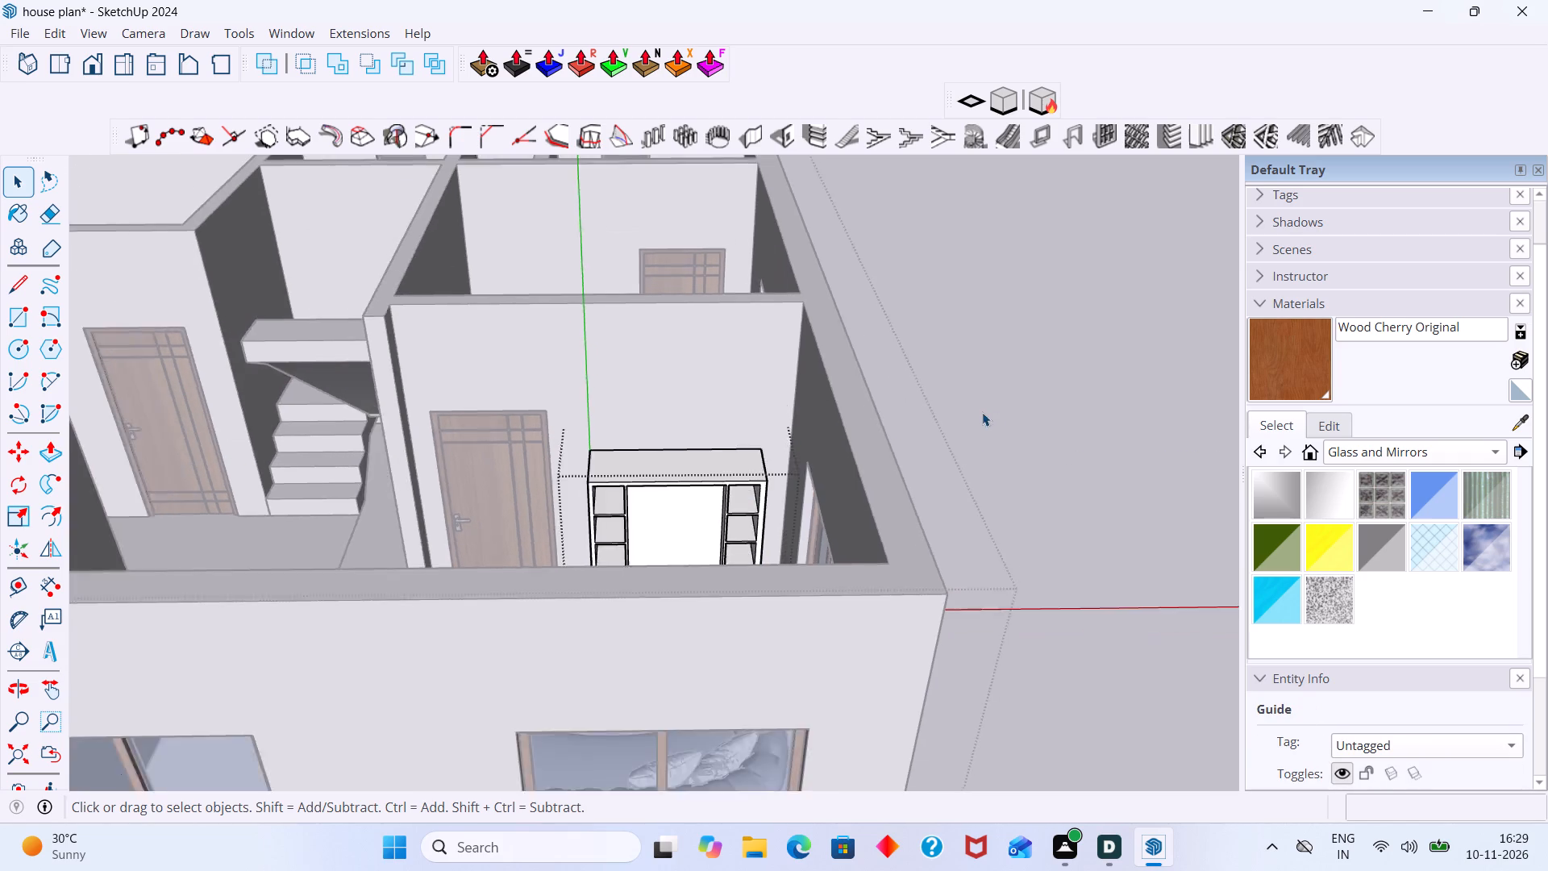
pyautogui.scroll(-18, 982, 412)
pyautogui.click(1126, 542)
pyautogui.scroll(7, 968, 481)
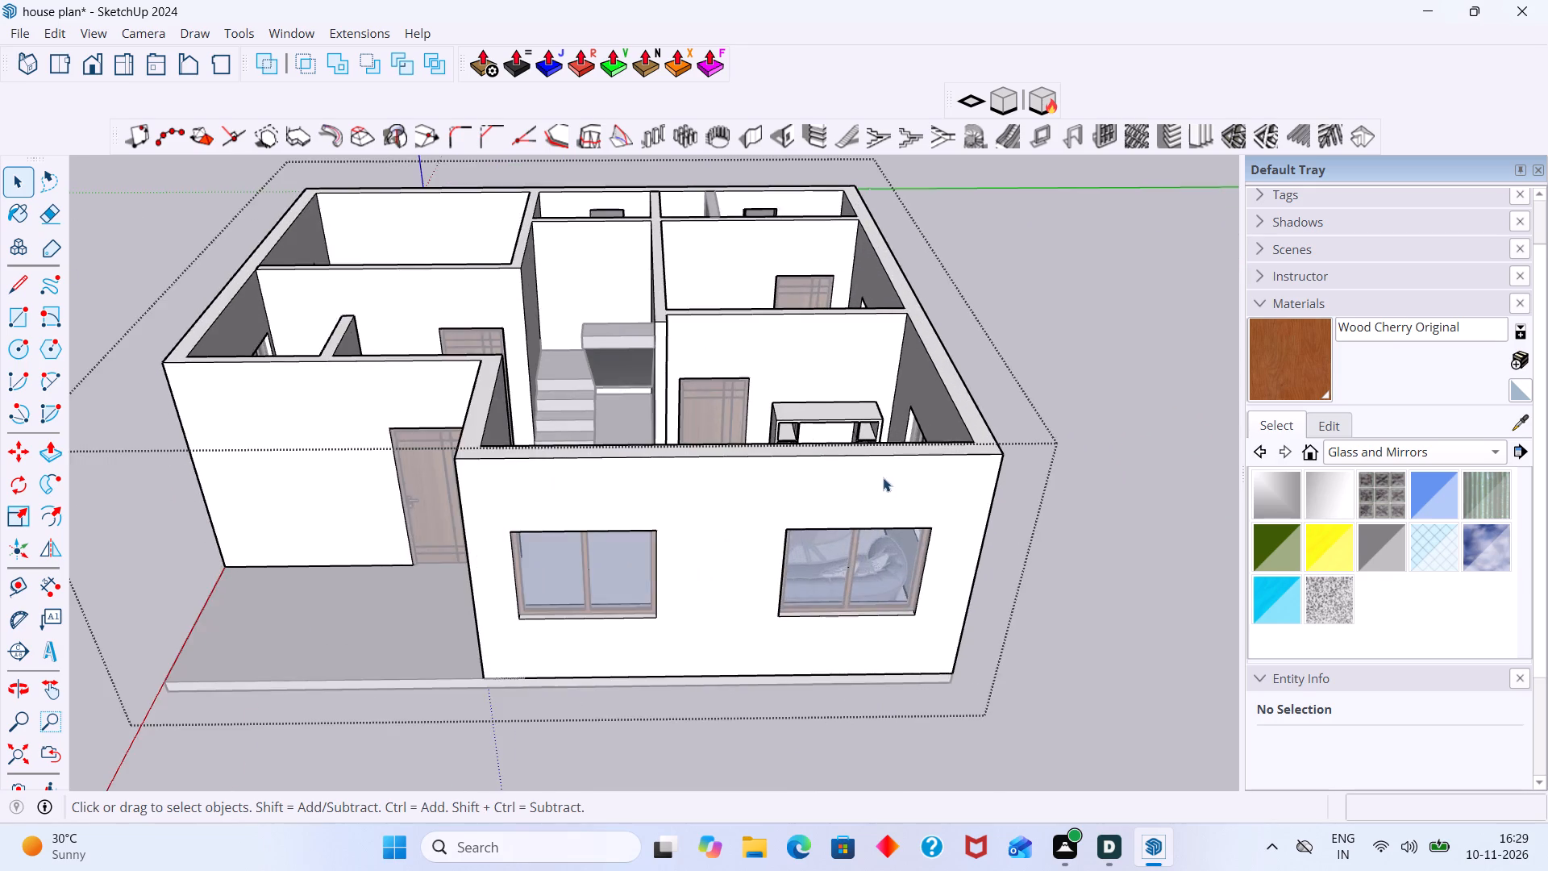
# Examine the wardrobe's side shelves, recessed center panel and lower compartments inside the room.
pyautogui.moveTo(883, 477); pyautogui.dragTo(718, 475, button='middle')
pyautogui.scroll(-2, 1146, 420)
pyautogui.click(1134, 411)
pyautogui.scroll(-5, 1110, 410)
pyautogui.moveTo(949, 432); pyautogui.dragTo(979, 508, button='middle')
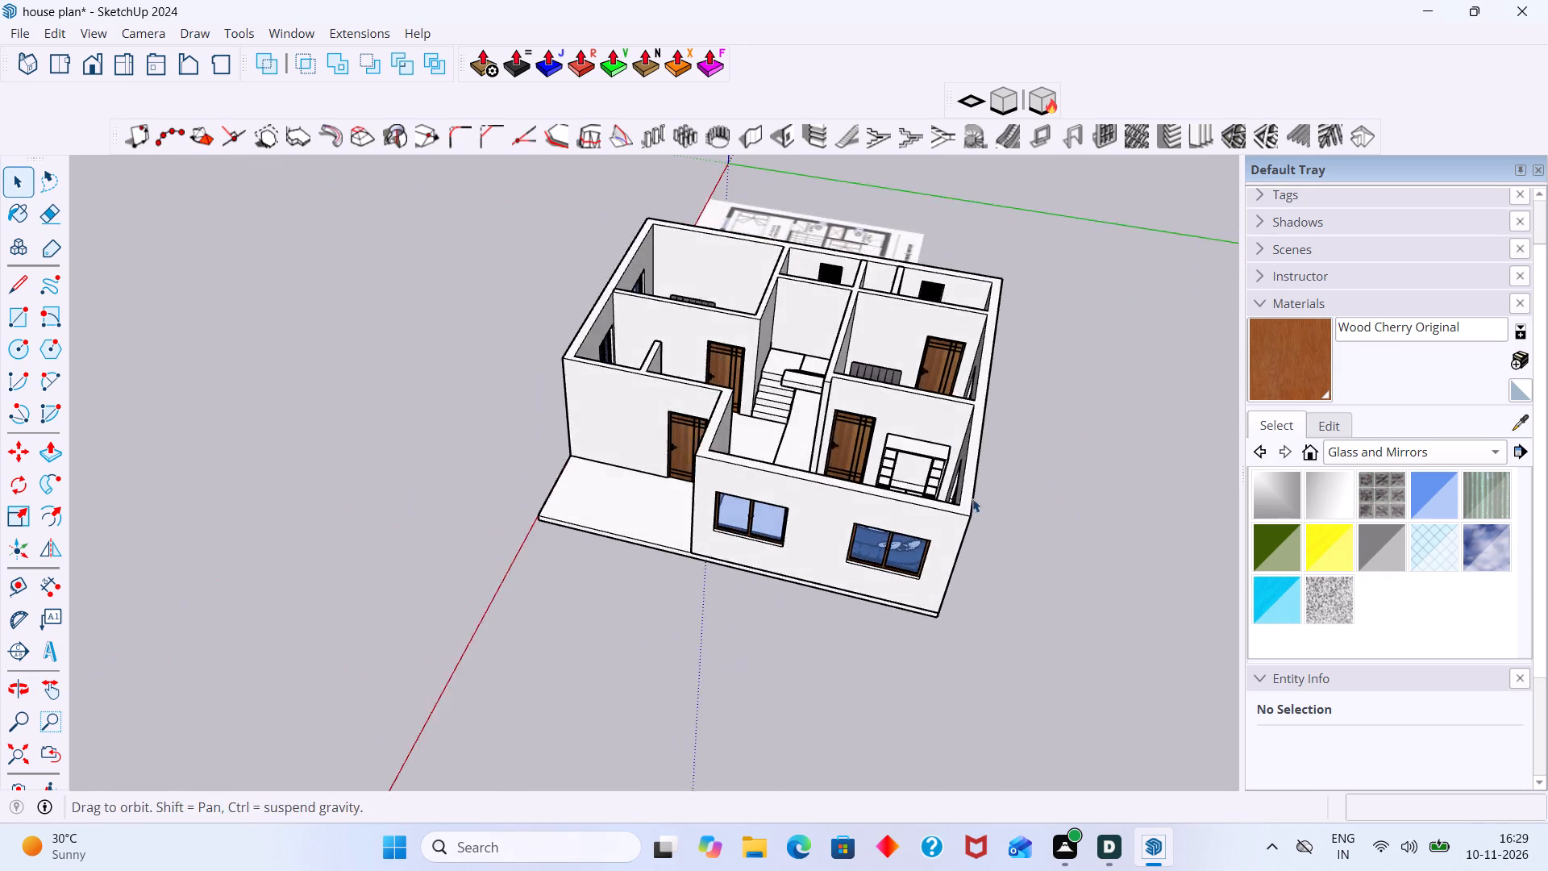
pyautogui.scroll(20, 921, 466)
pyautogui.scroll(4, 921, 466)
pyautogui.moveTo(913, 516); pyautogui.dragTo(949, 392, button='middle')
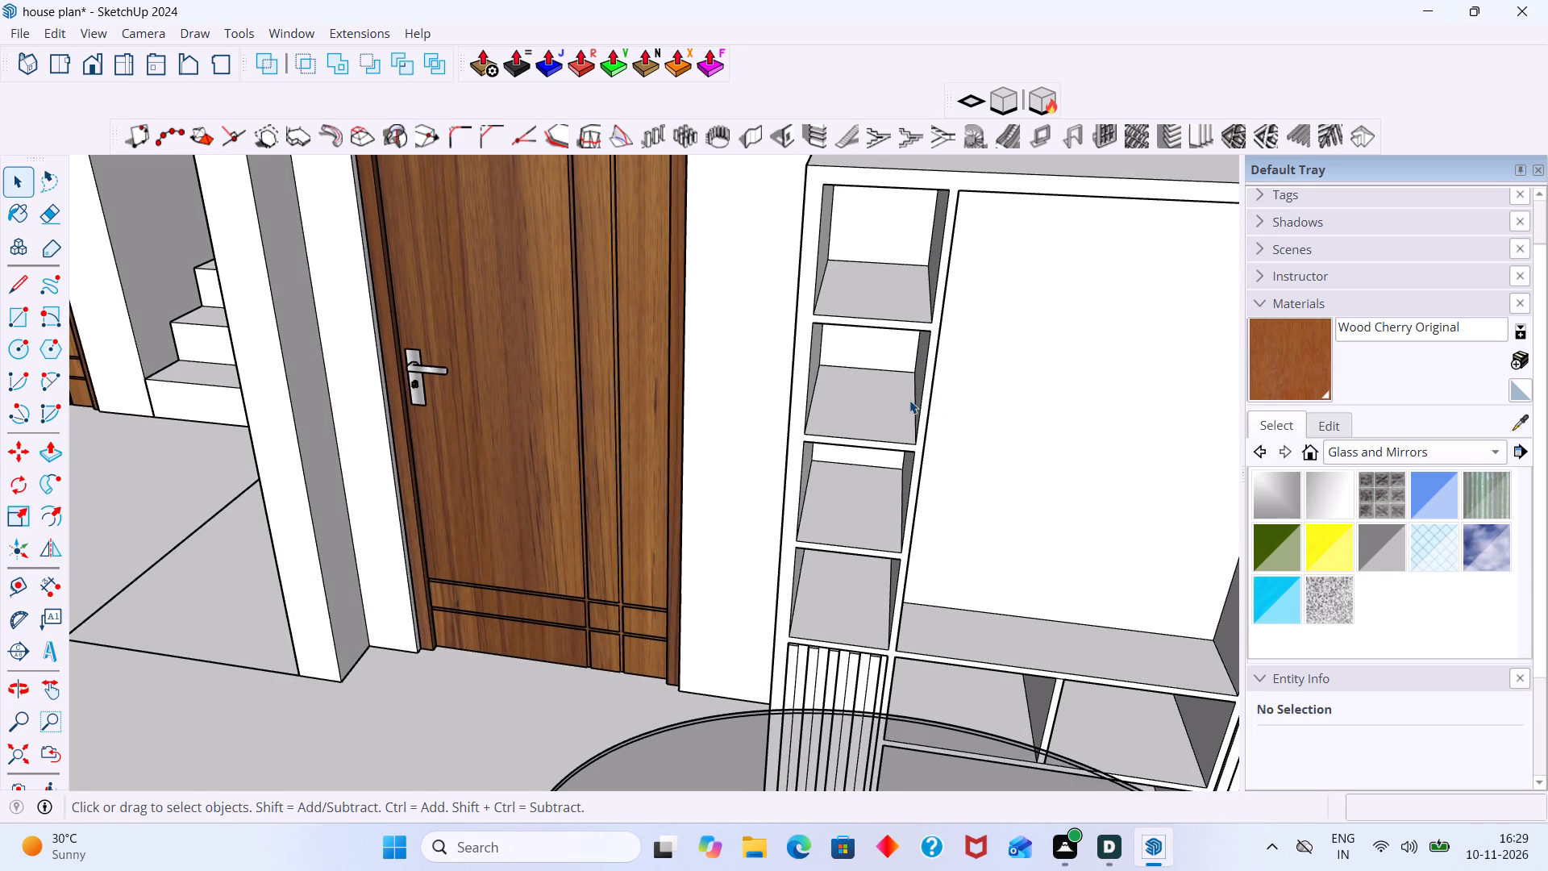
pyautogui.scroll(-5, 886, 400)
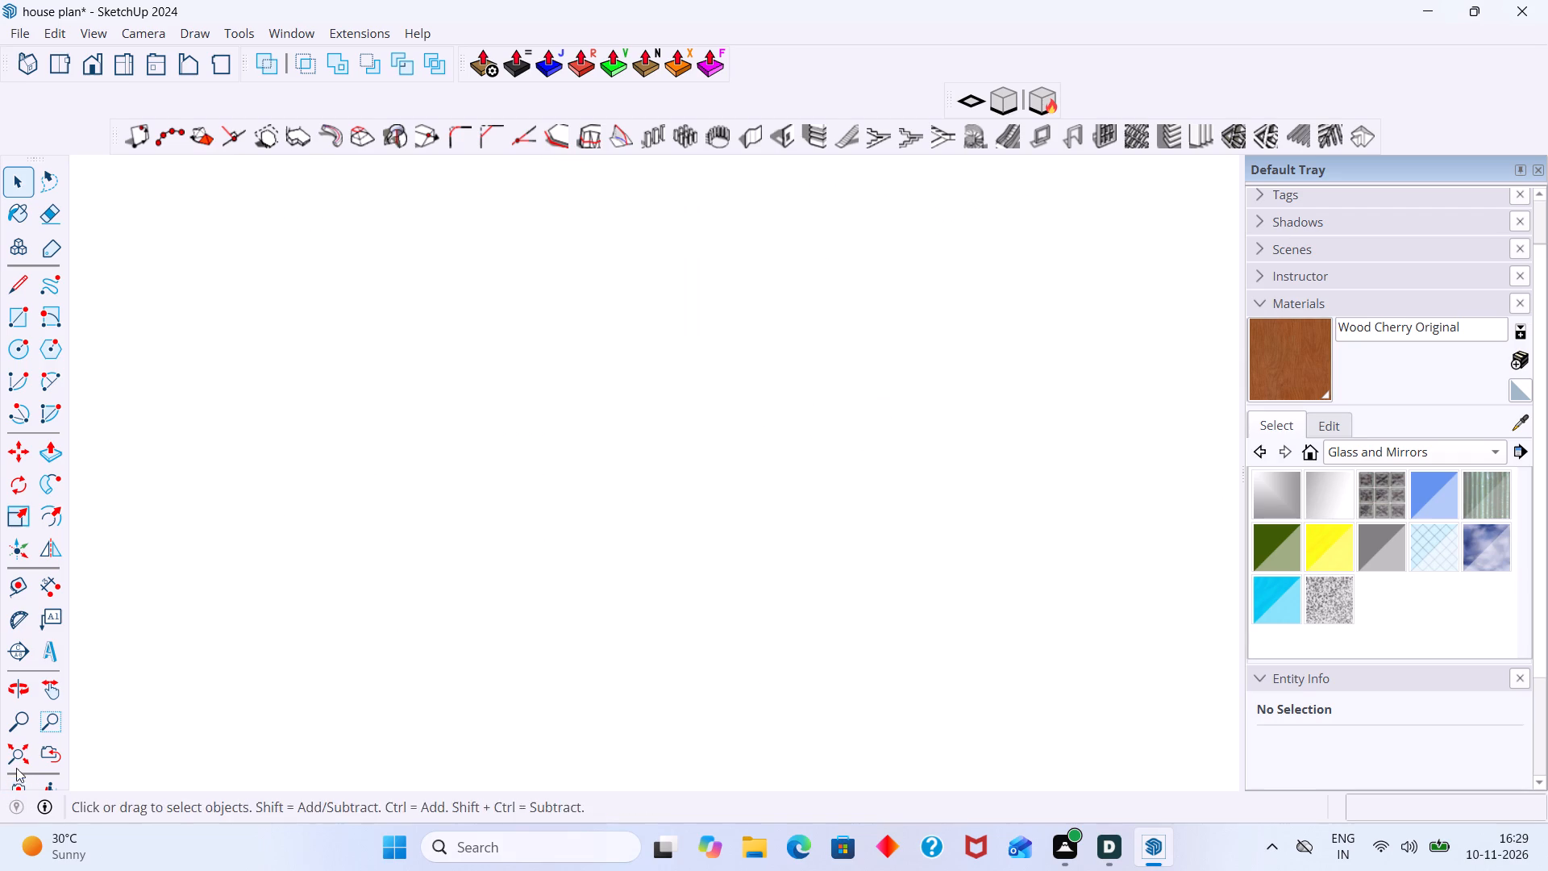
pyautogui.click(11, 753)
pyautogui.scroll(2, 985, 415)
pyautogui.moveTo(975, 416); pyautogui.dragTo(941, 540, button='middle')
pyautogui.scroll(11, 956, 486)
pyautogui.moveTo(845, 466); pyautogui.dragTo(977, 455, button='middle')
pyautogui.scroll(5, 976, 426)
pyautogui.moveTo(985, 383); pyautogui.dragTo(963, 375, button='middle')
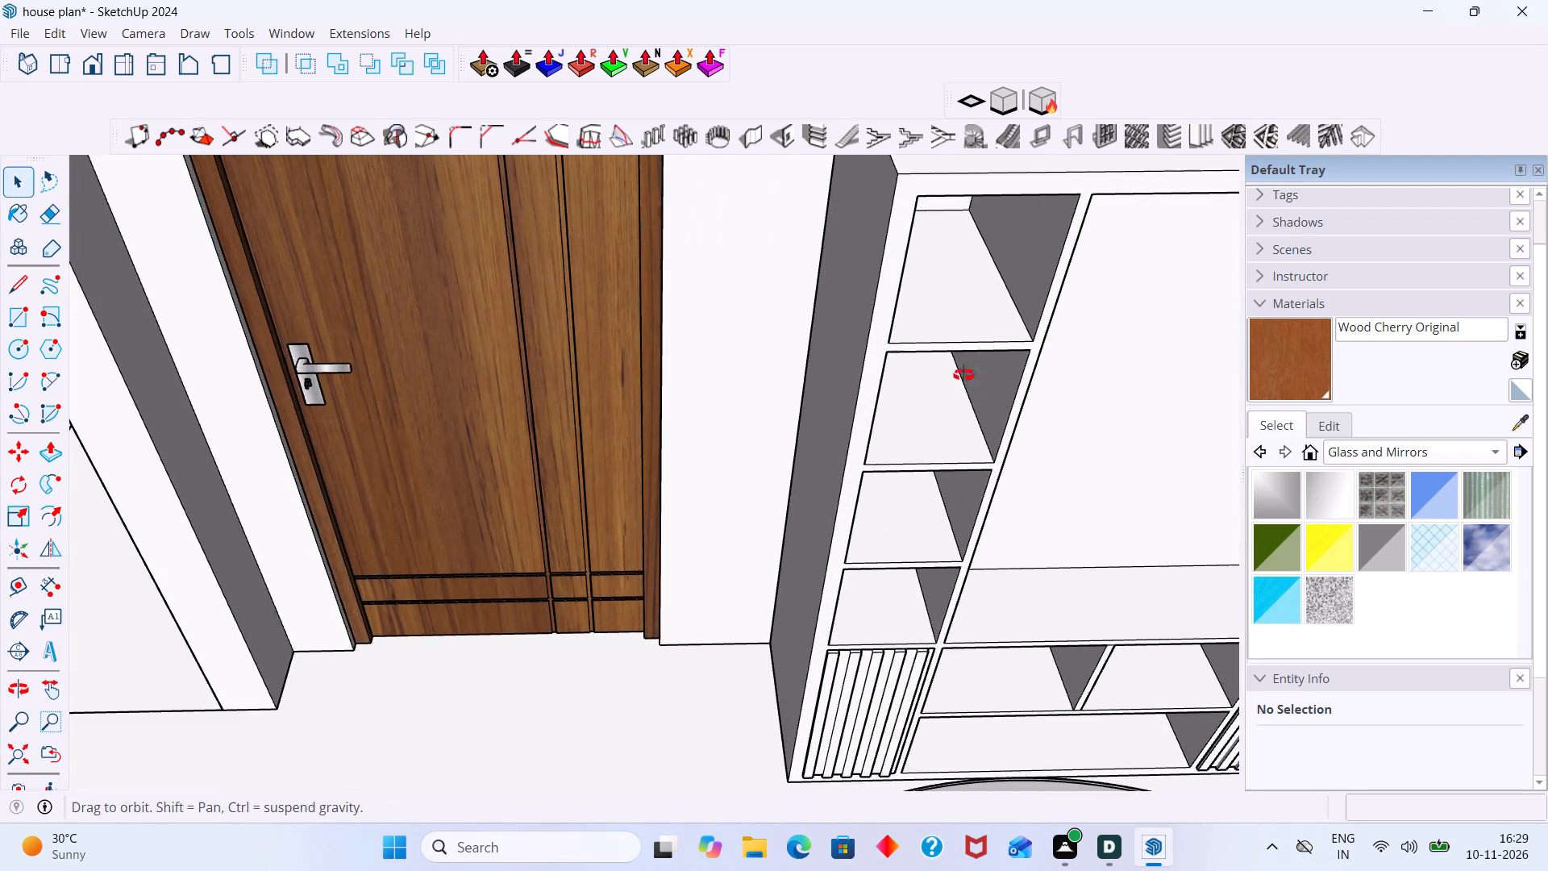
pyautogui.moveTo(963, 375); pyautogui.dragTo(918, 352, button='middle')
pyautogui.scroll(-8, 918, 350)
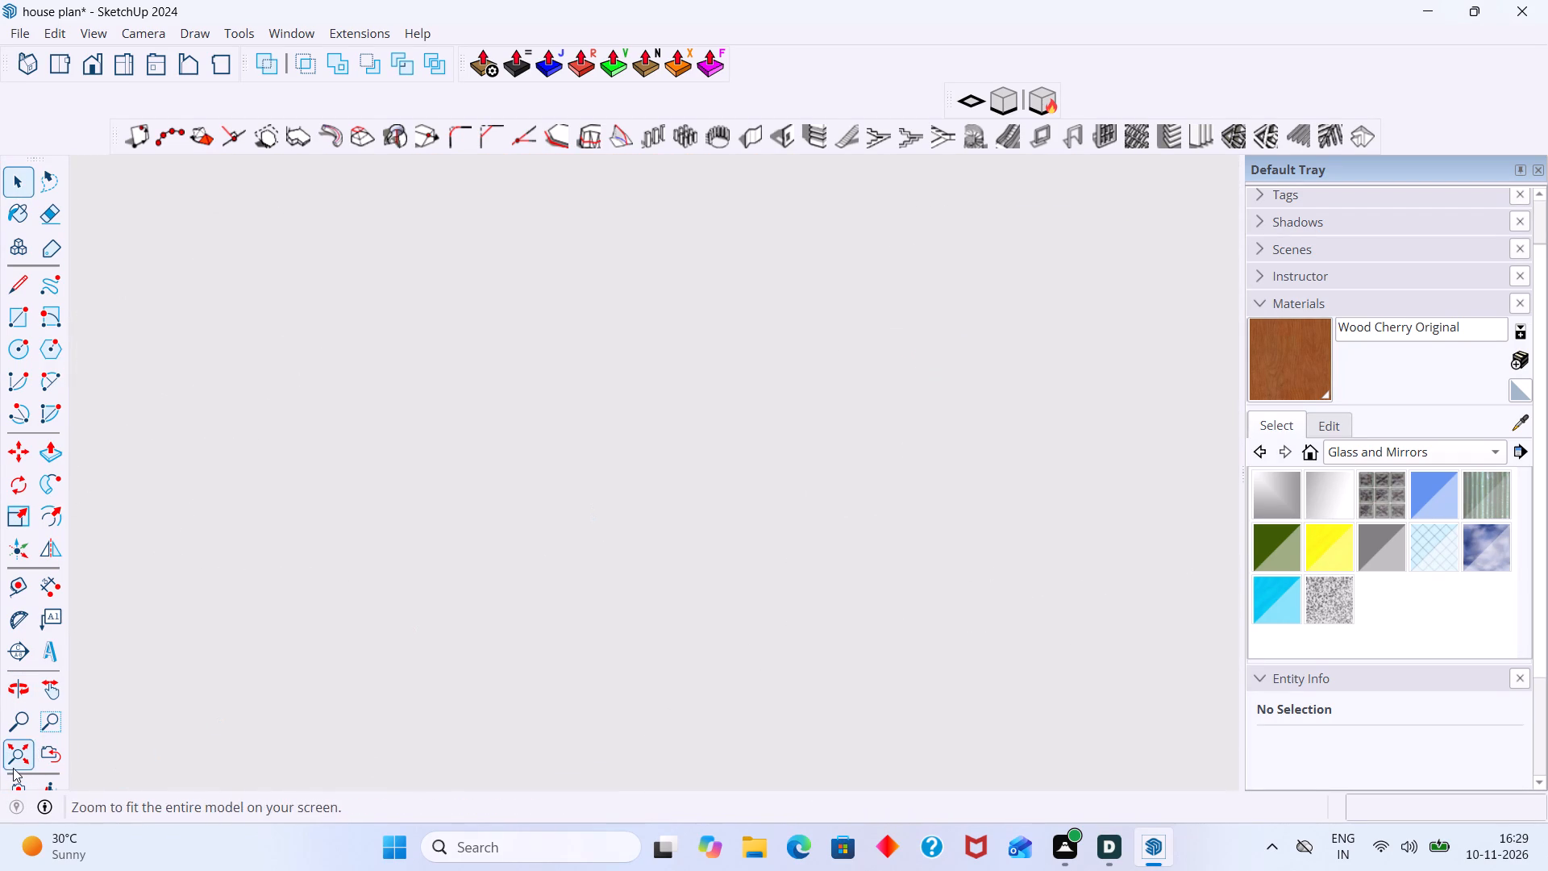
pyautogui.click(9, 768)
pyautogui.scroll(11, 950, 433)
pyautogui.moveTo(834, 501); pyautogui.dragTo(838, 487, button='middle')
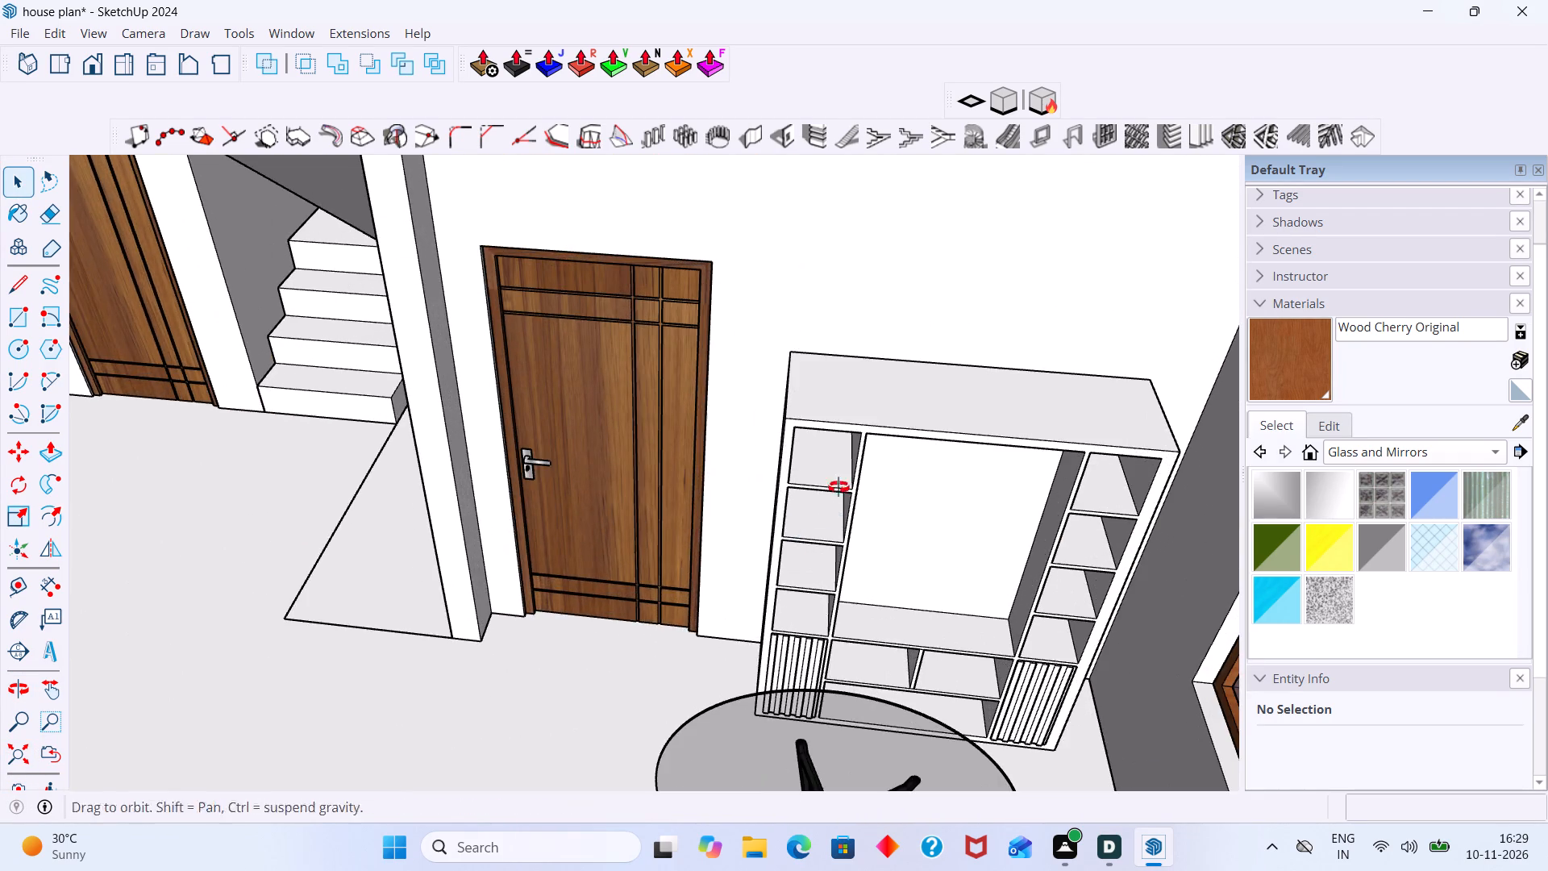
pyautogui.moveTo(838, 487); pyautogui.dragTo(844, 502, button='middle')
pyautogui.scroll(5, 842, 481)
pyautogui.moveTo(841, 472); pyautogui.dragTo(862, 438, button='middle')
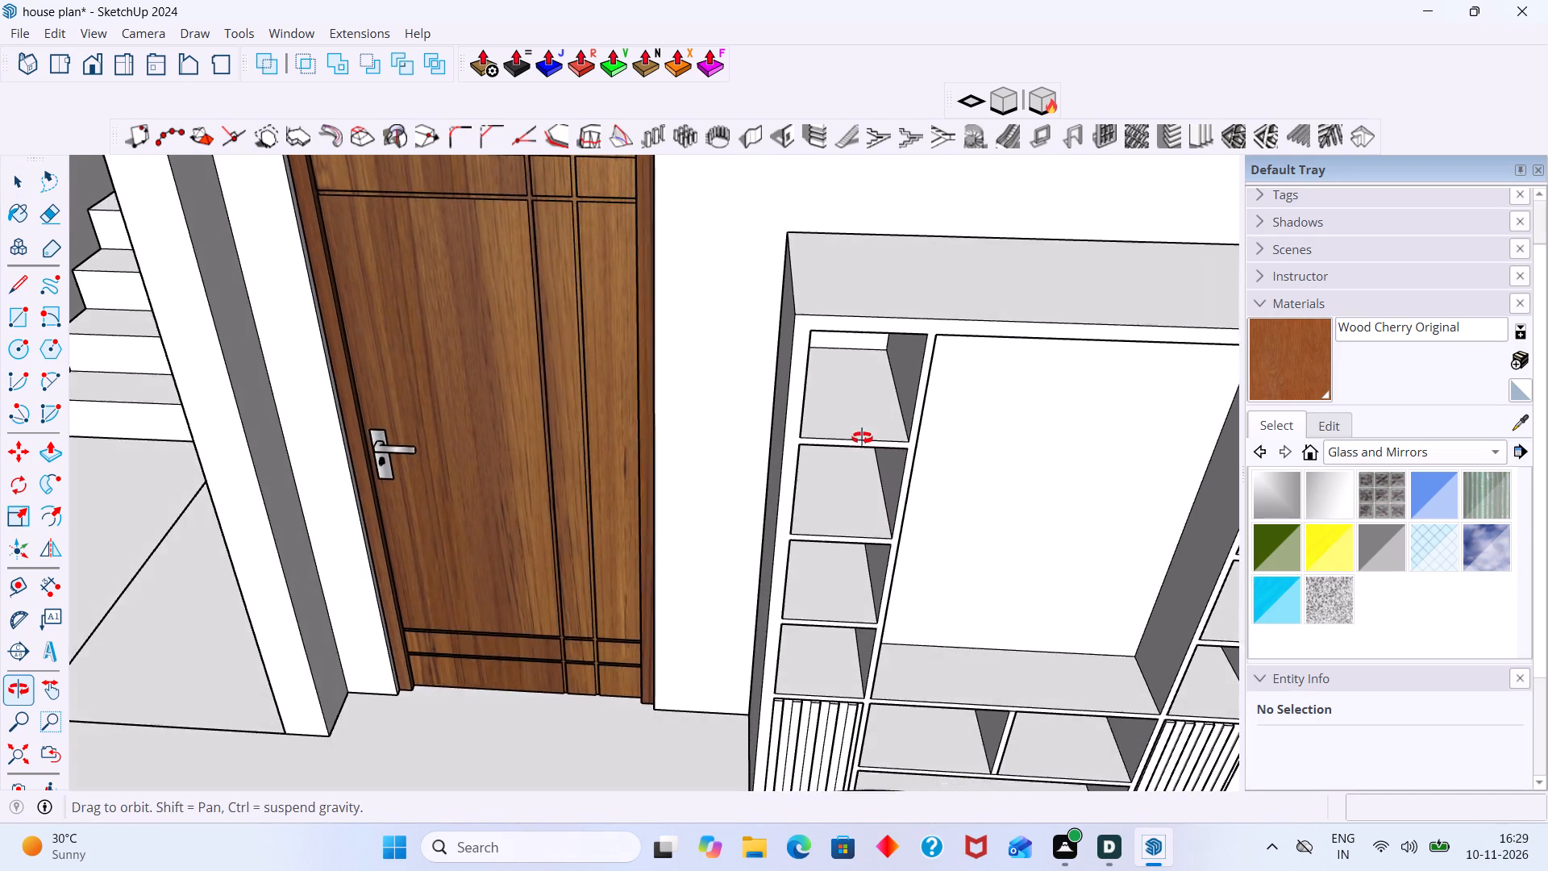
pyautogui.moveTo(862, 438); pyautogui.dragTo(797, 395, button='middle')
pyautogui.scroll(-2, 797, 395)
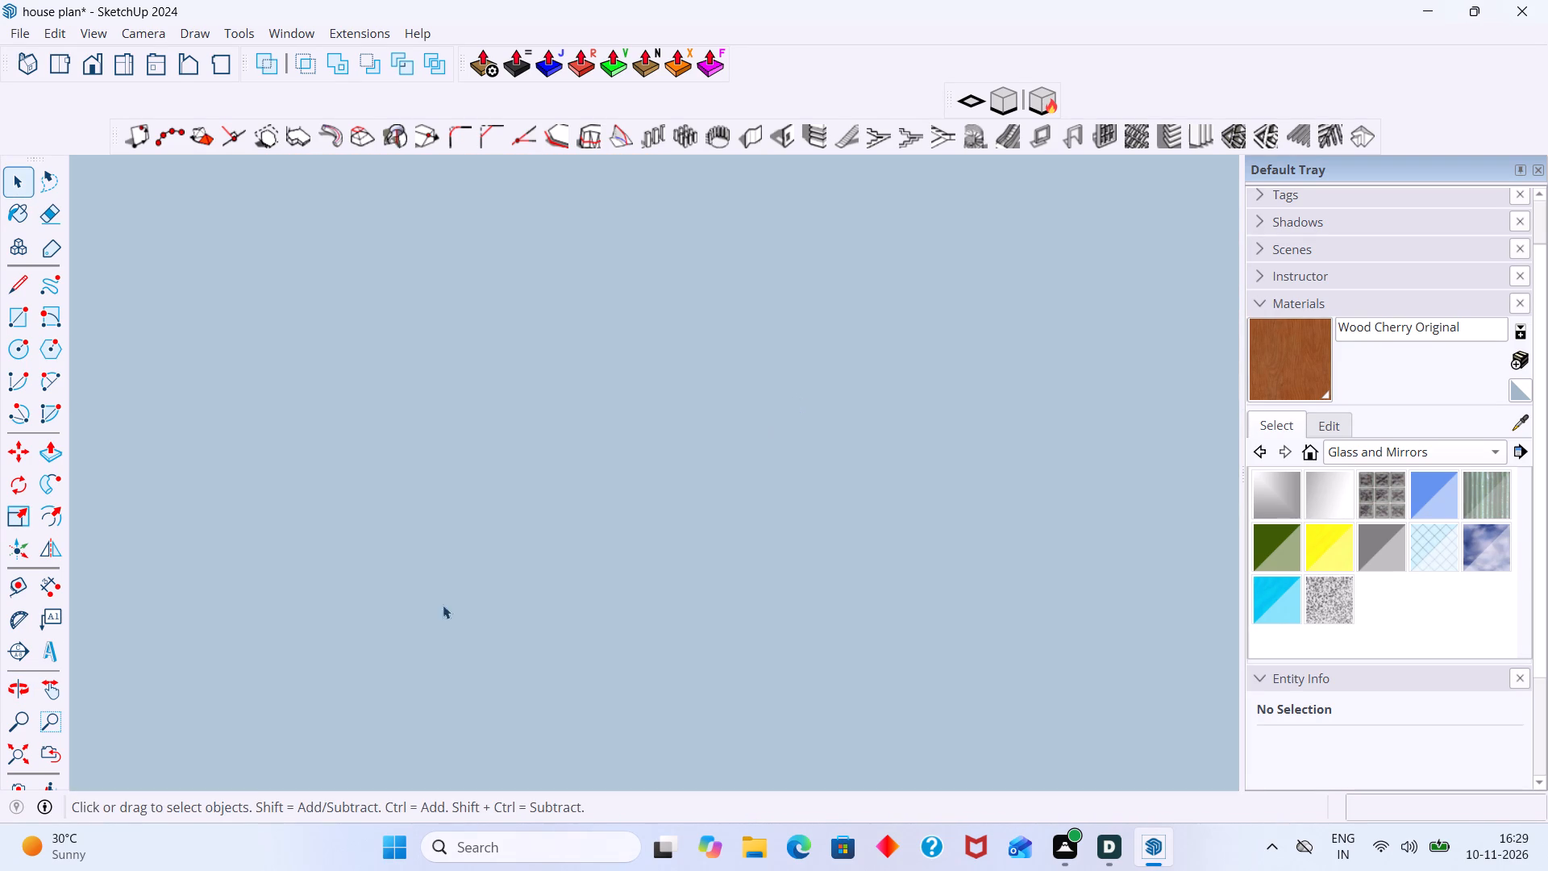
pyautogui.click(25, 765)
pyautogui.moveTo(947, 470); pyautogui.dragTo(940, 531, button='middle')
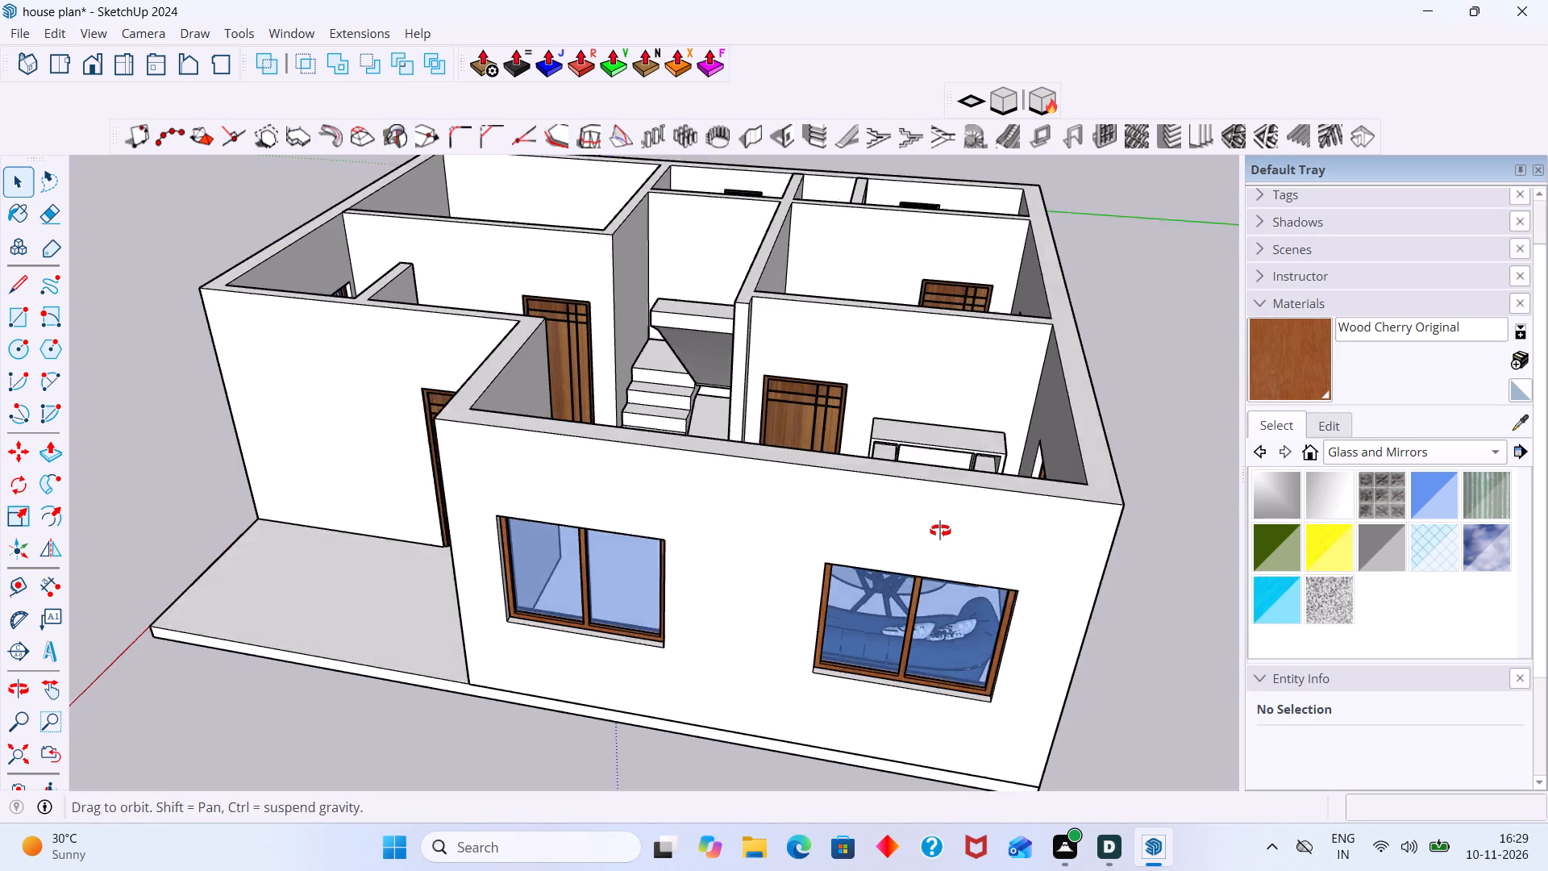
pyautogui.moveTo(940, 531); pyautogui.dragTo(939, 536, button='middle')
pyautogui.scroll(6, 926, 500)
pyautogui.keyDown('shift'); pyautogui.moveTo(955, 494); pyautogui.dragTo(783, 477, button='middle'); pyautogui.keyUp('shift')
pyautogui.moveTo(816, 494); pyautogui.dragTo(856, 525, button='middle')
pyautogui.scroll(6, 876, 561)
pyautogui.moveTo(748, 579); pyautogui.dragTo(765, 578, button='middle')
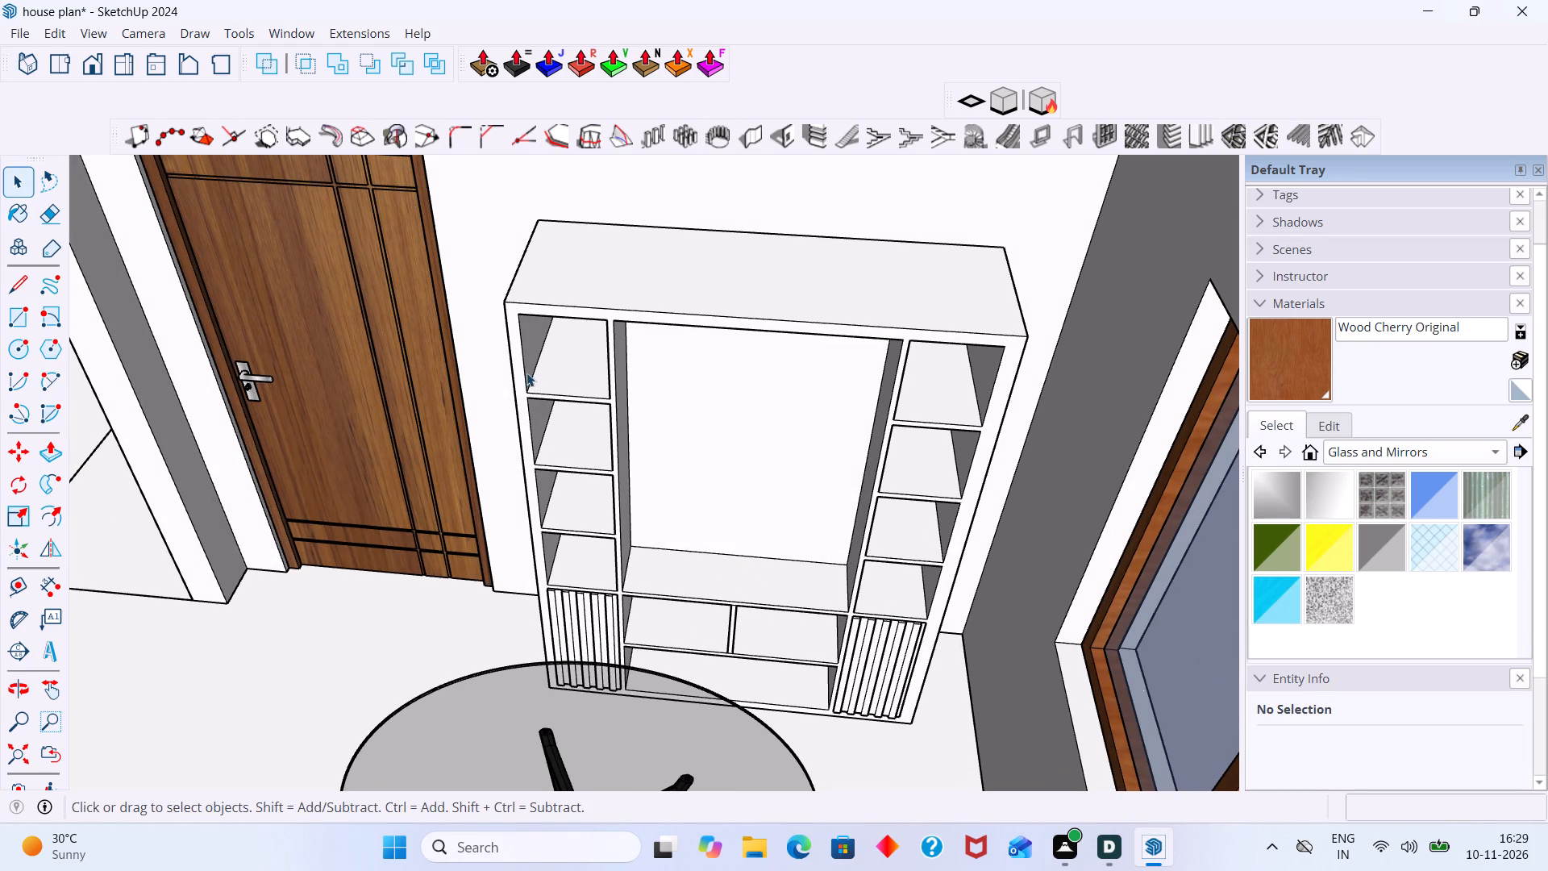
pyautogui.moveTo(610, 509); pyautogui.dragTo(643, 500, button='middle')
pyautogui.scroll(5, 589, 356)
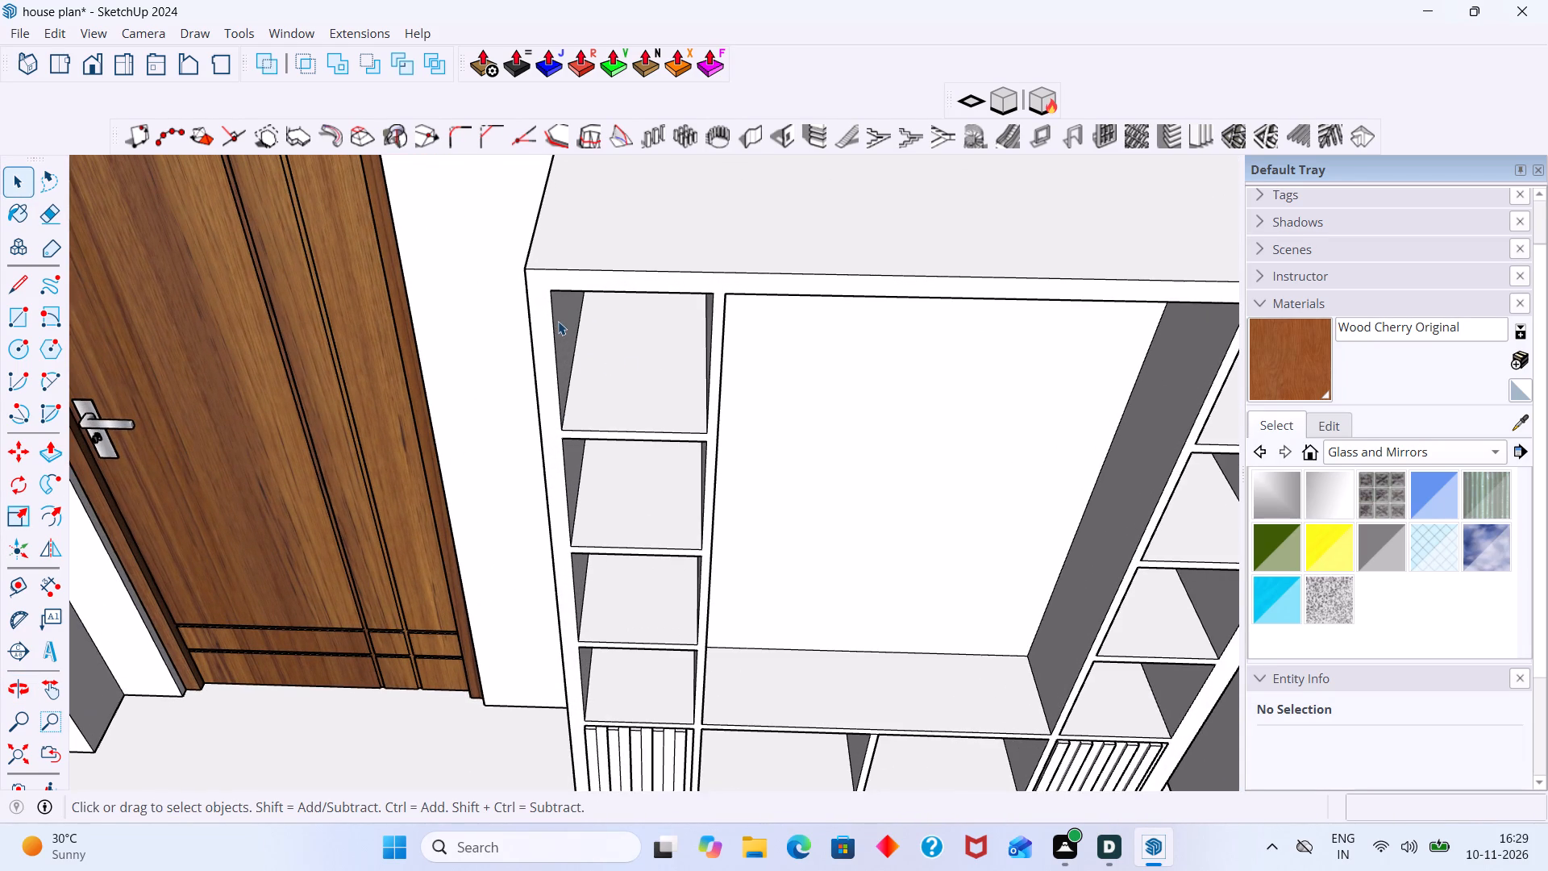
# Draw a rectangle about 10 9/16" by 1' 2 7/8" over the wardrobe's upper-left bottom center compartment opening.
pyautogui.moveTo(630, 612); pyautogui.dragTo(651, 525, button='middle')
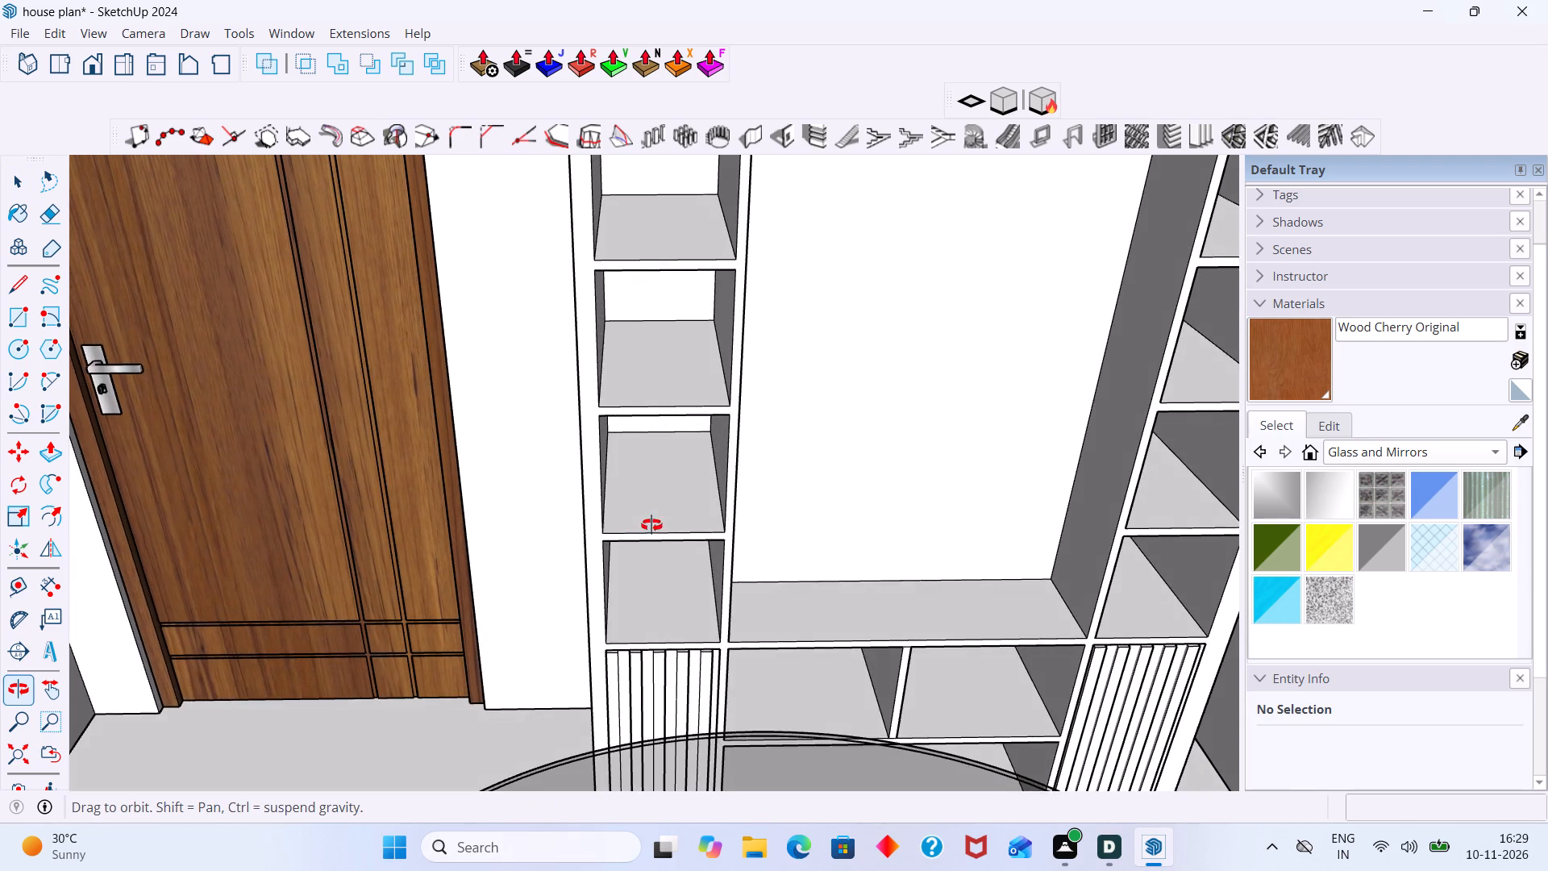
pyautogui.moveTo(651, 525); pyautogui.dragTo(651, 524, button='middle')
pyautogui.keyDown('shift'); pyautogui.moveTo(667, 558); pyautogui.dragTo(535, 502, button='middle'); pyautogui.keyUp('shift')
pyautogui.scroll(6, 654, 608)
pyautogui.scroll(2, 557, 573)
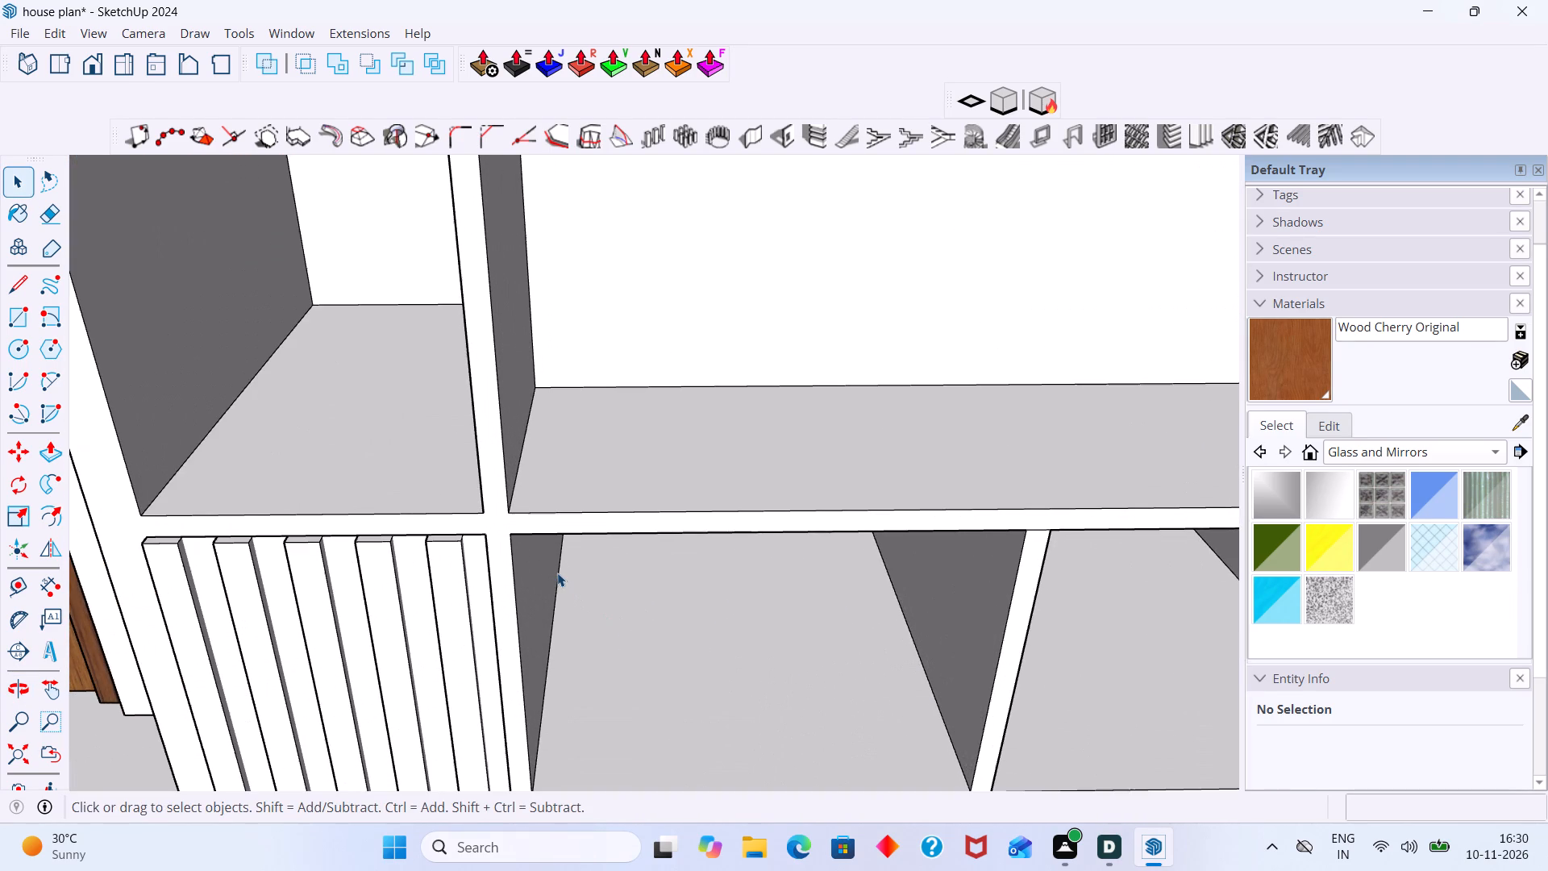
pyautogui.press('r')
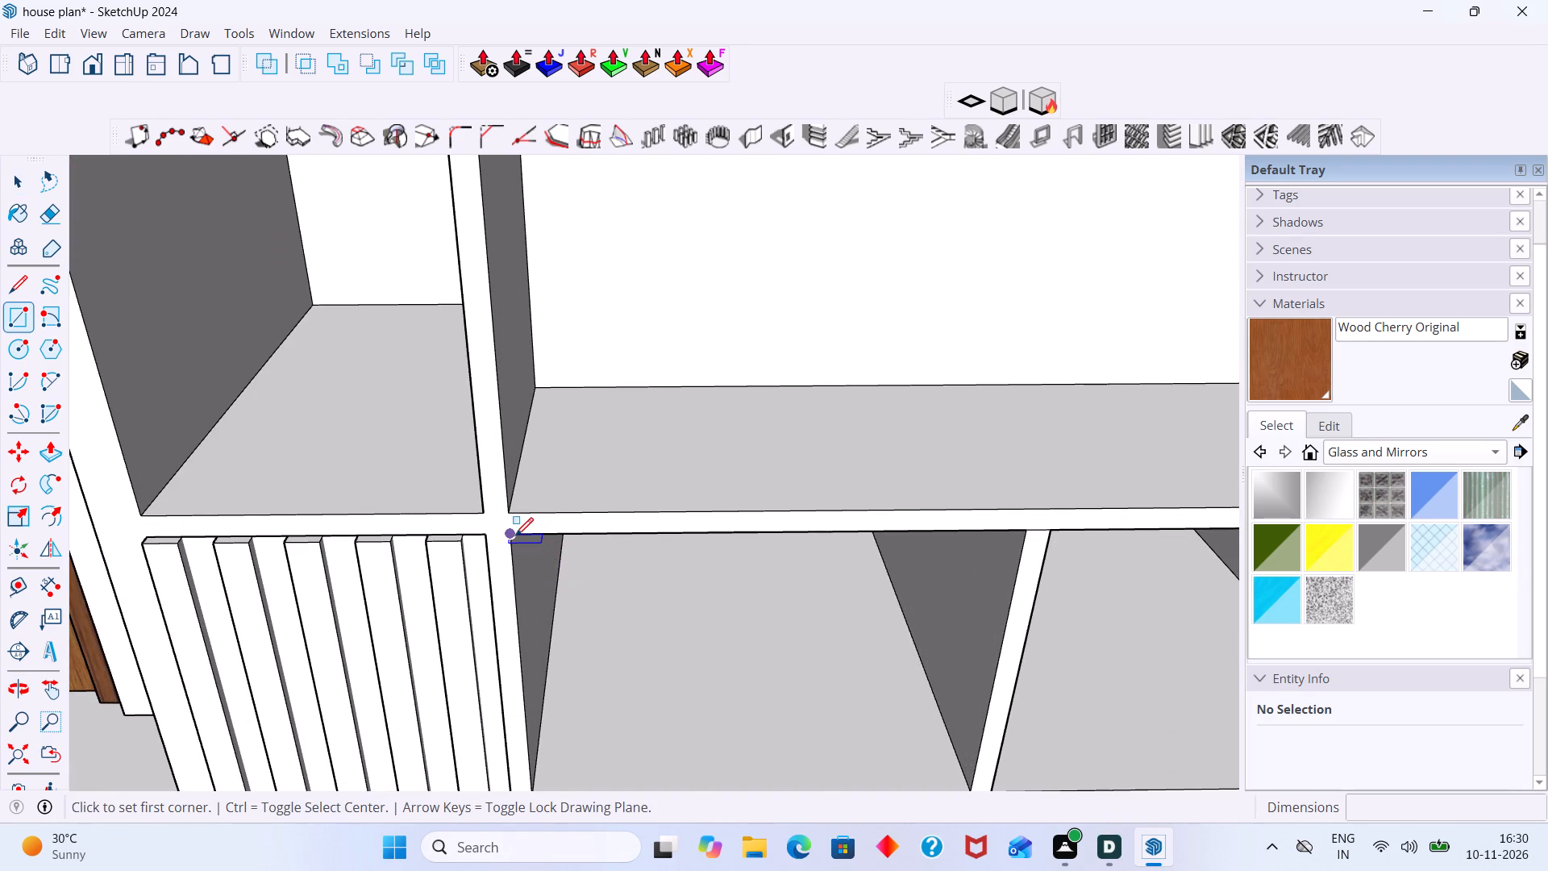
pyautogui.click(514, 533)
pyautogui.scroll(-2, 571, 594)
pyautogui.moveTo(580, 588); pyautogui.dragTo(571, 570, button='middle')
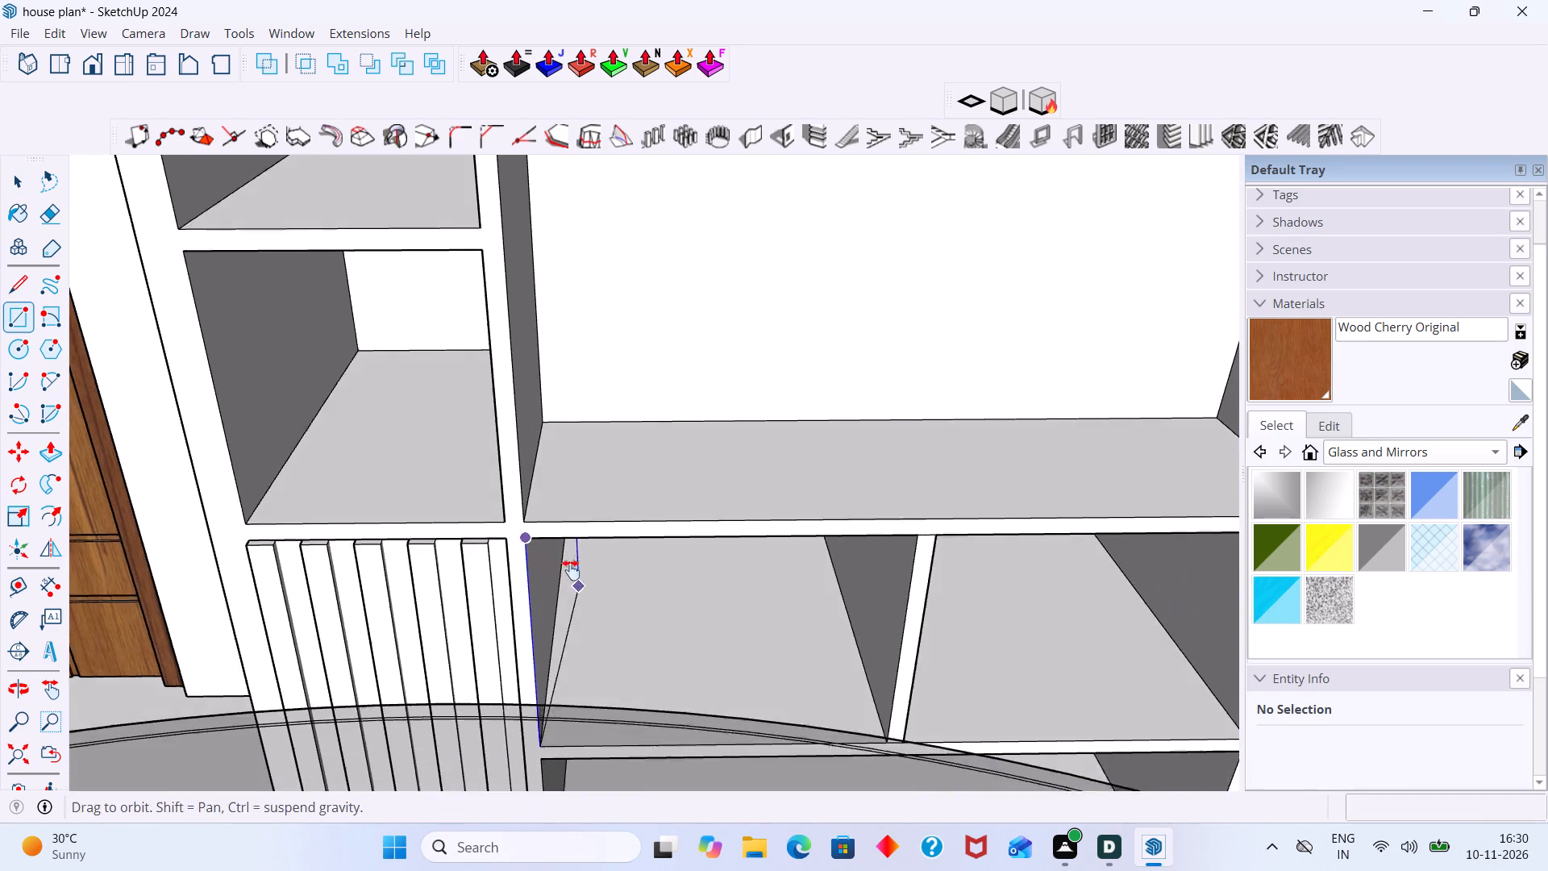
pyautogui.moveTo(571, 570); pyautogui.dragTo(547, 494, button='middle')
pyautogui.moveTo(560, 515); pyautogui.dragTo(566, 577, button='middle')
pyautogui.moveTo(764, 481); pyautogui.dragTo(749, 553, button='middle')
pyautogui.scroll(2, 865, 420)
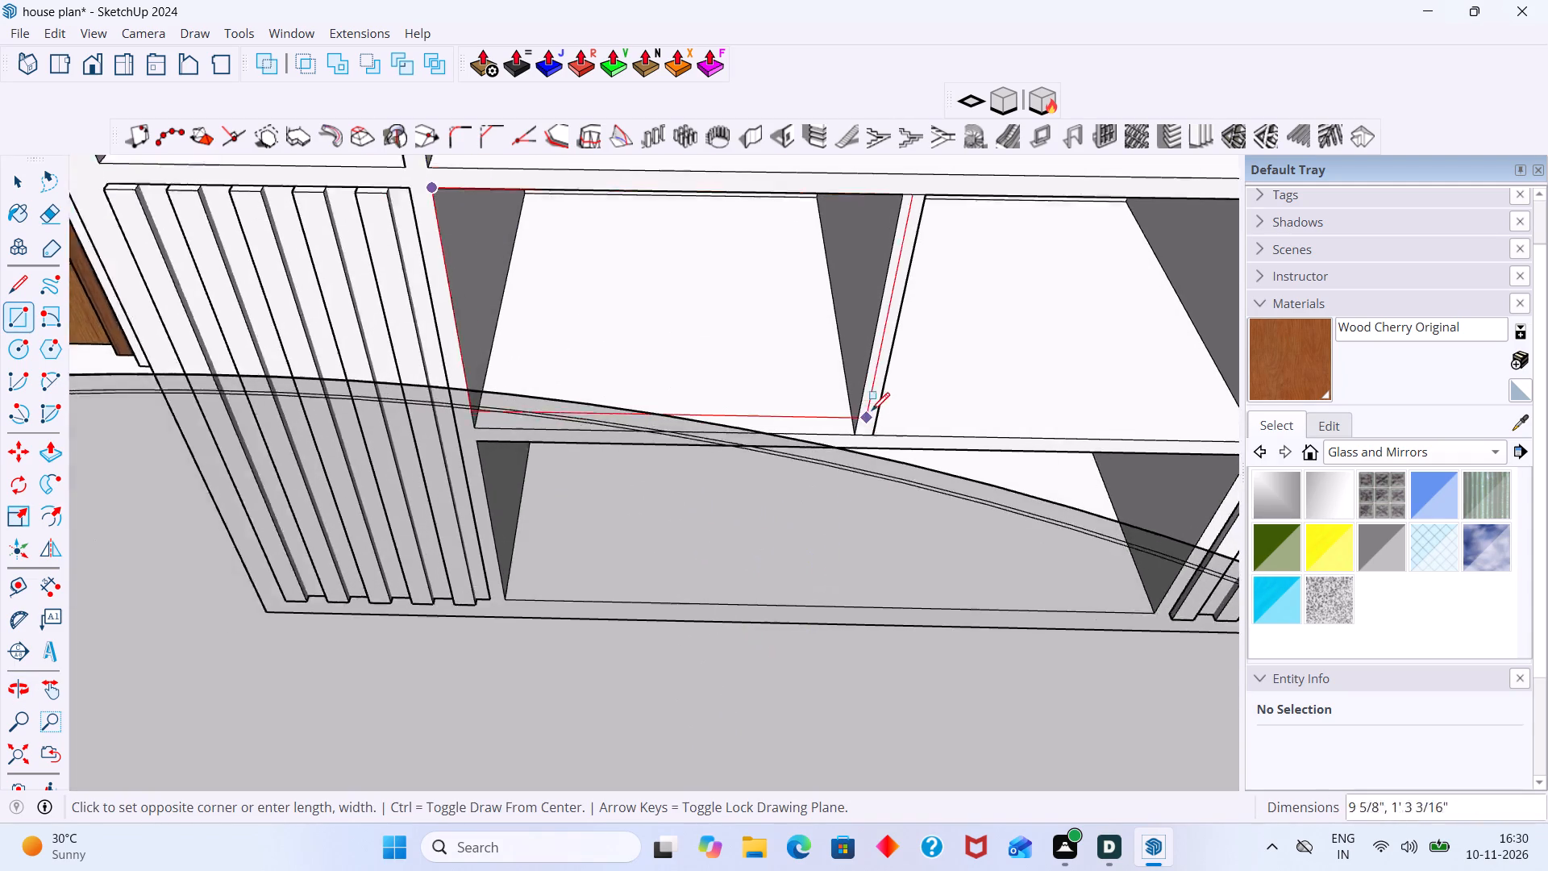
pyautogui.scroll(4, 872, 410)
pyautogui.click(847, 444)
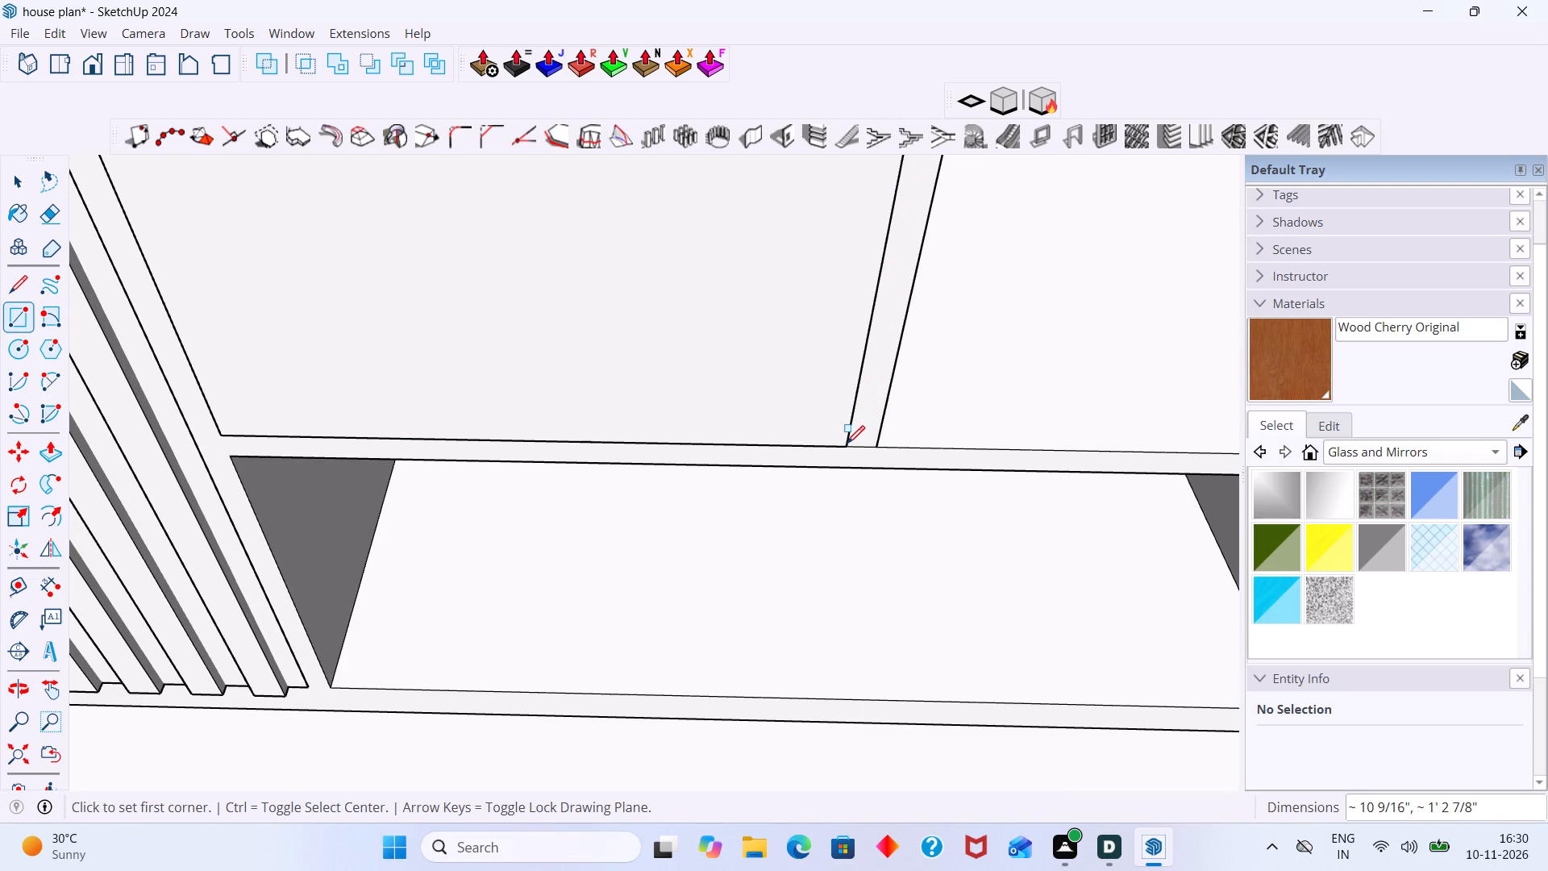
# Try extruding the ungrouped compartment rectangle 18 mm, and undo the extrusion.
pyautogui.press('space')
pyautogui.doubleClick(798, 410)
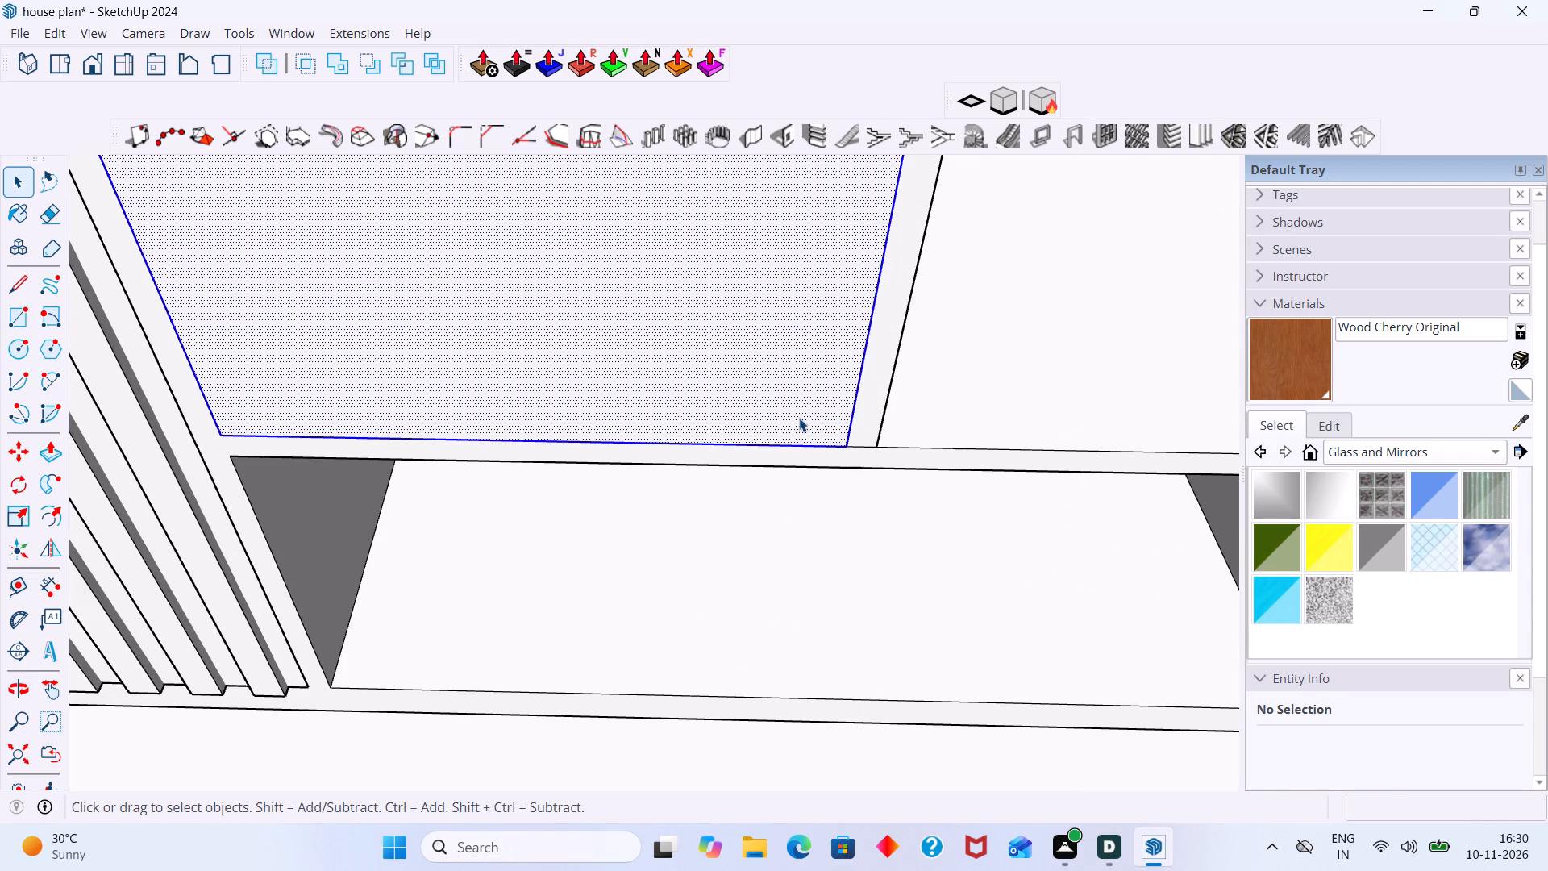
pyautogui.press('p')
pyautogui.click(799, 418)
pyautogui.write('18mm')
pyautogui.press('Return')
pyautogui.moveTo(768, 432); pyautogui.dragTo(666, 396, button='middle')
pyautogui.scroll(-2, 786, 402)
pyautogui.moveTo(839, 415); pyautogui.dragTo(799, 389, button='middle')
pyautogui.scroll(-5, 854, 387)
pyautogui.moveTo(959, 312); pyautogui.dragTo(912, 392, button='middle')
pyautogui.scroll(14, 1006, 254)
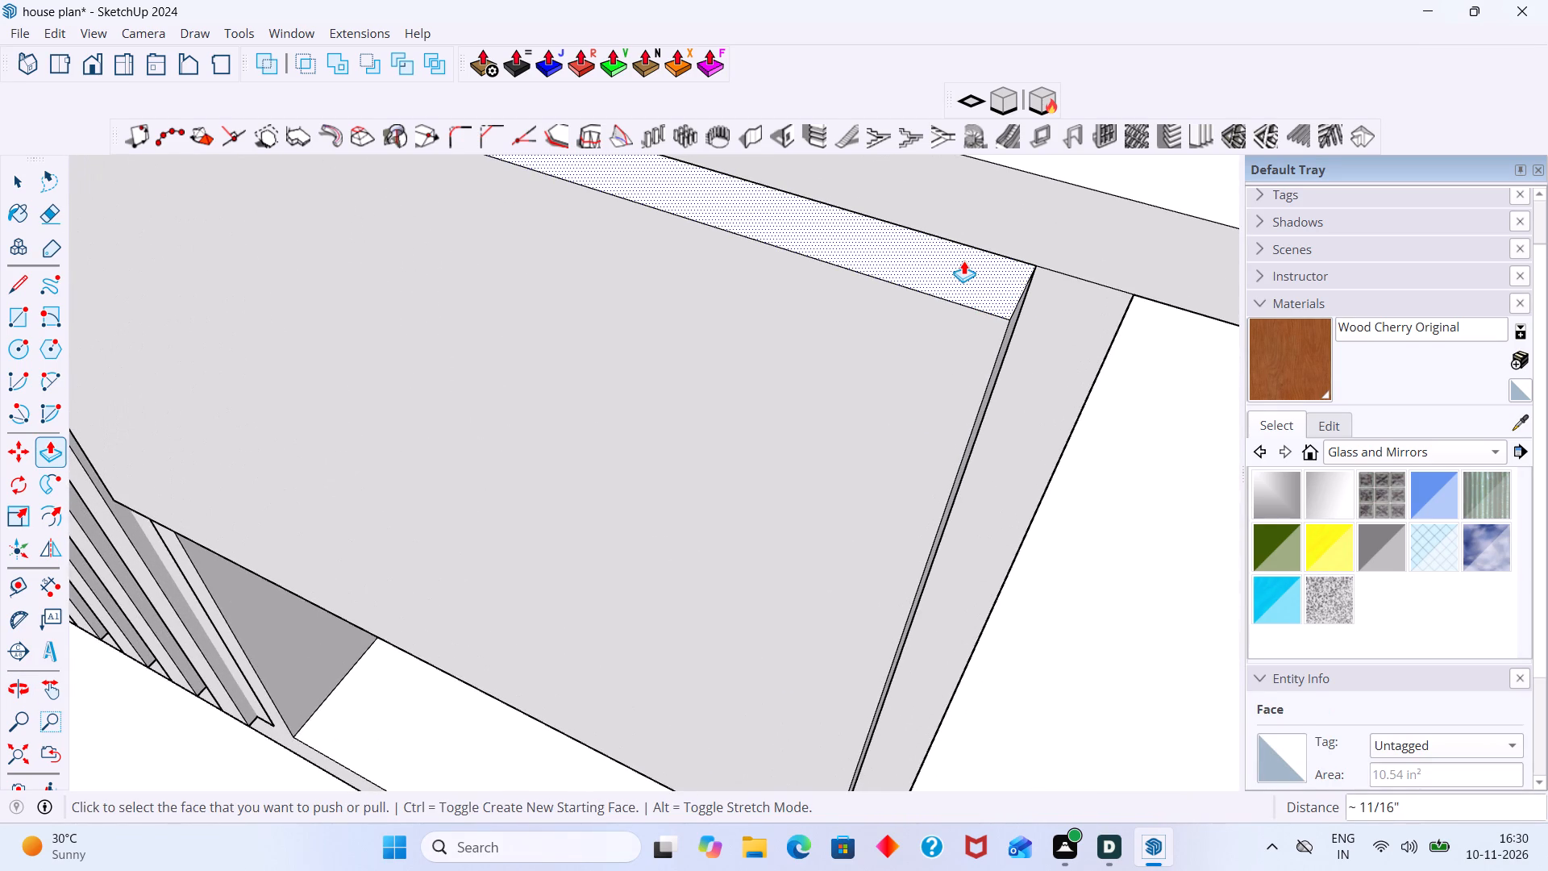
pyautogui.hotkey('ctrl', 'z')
# Group the compartment rectangle's face and edges, and open the new group with its face selected.
pyautogui.press('space')
pyautogui.doubleClick(959, 320)
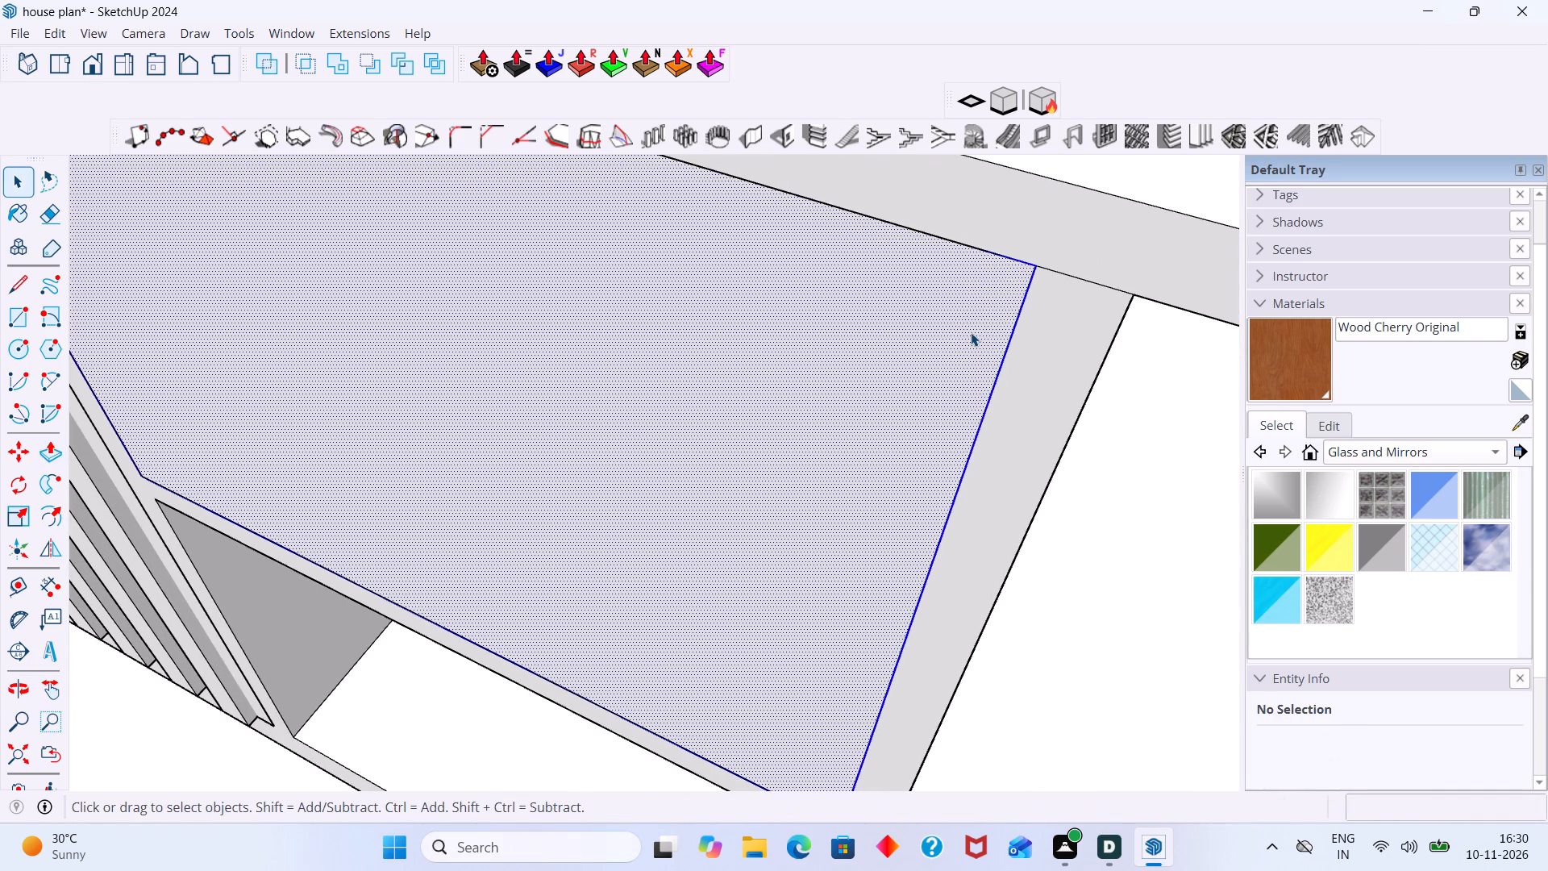
pyautogui.click(971, 332)
pyautogui.doubleClick(971, 332)
pyautogui.rightClick(940, 356)
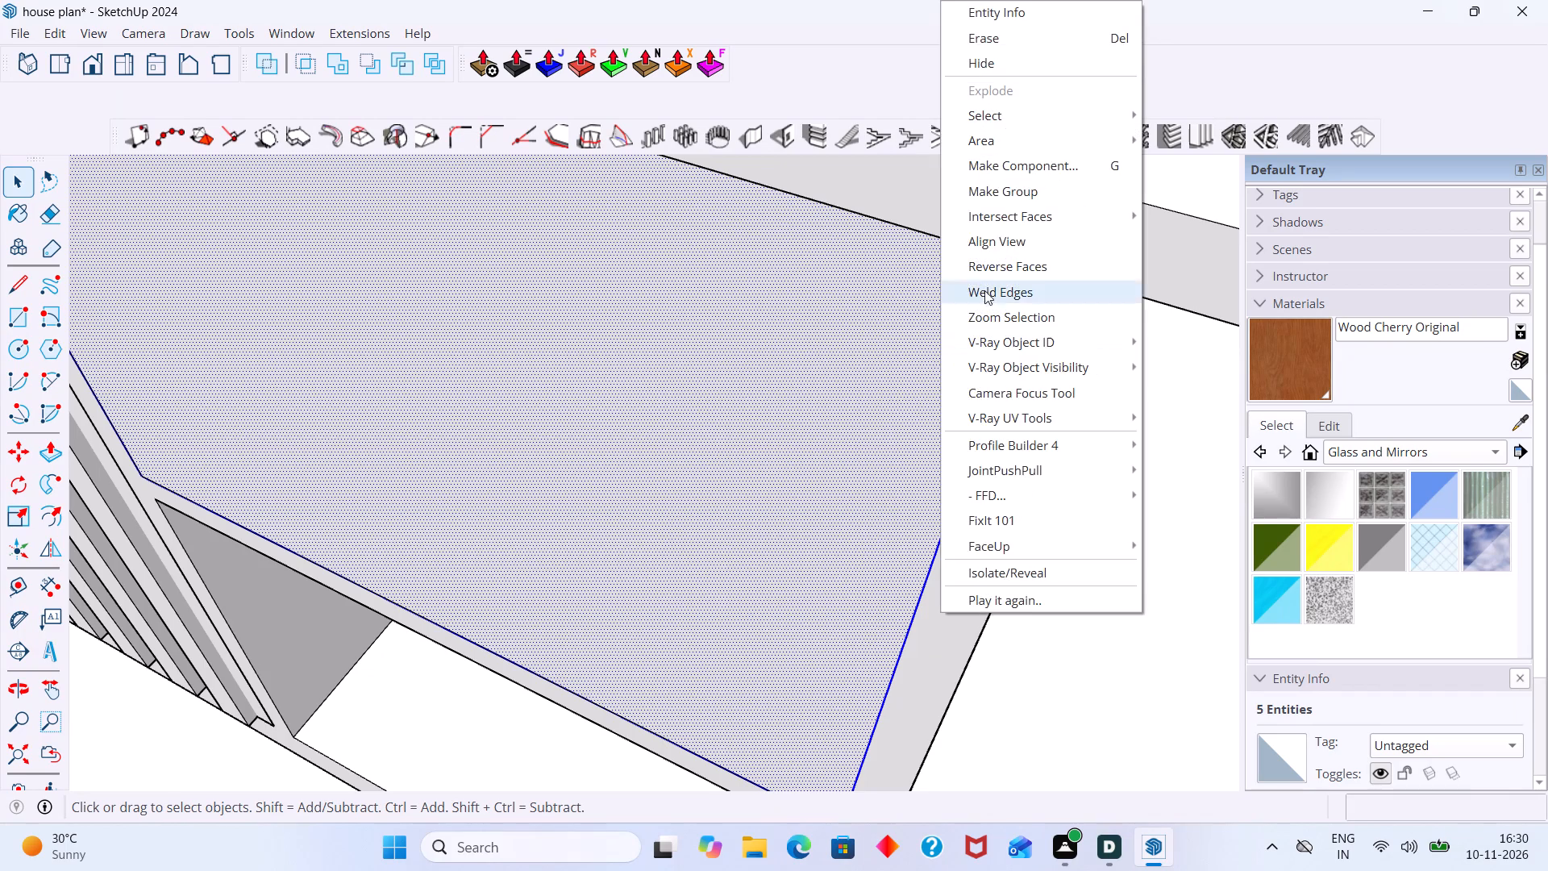
pyautogui.click(1003, 197)
pyautogui.doubleClick(888, 392)
pyautogui.click(889, 421)
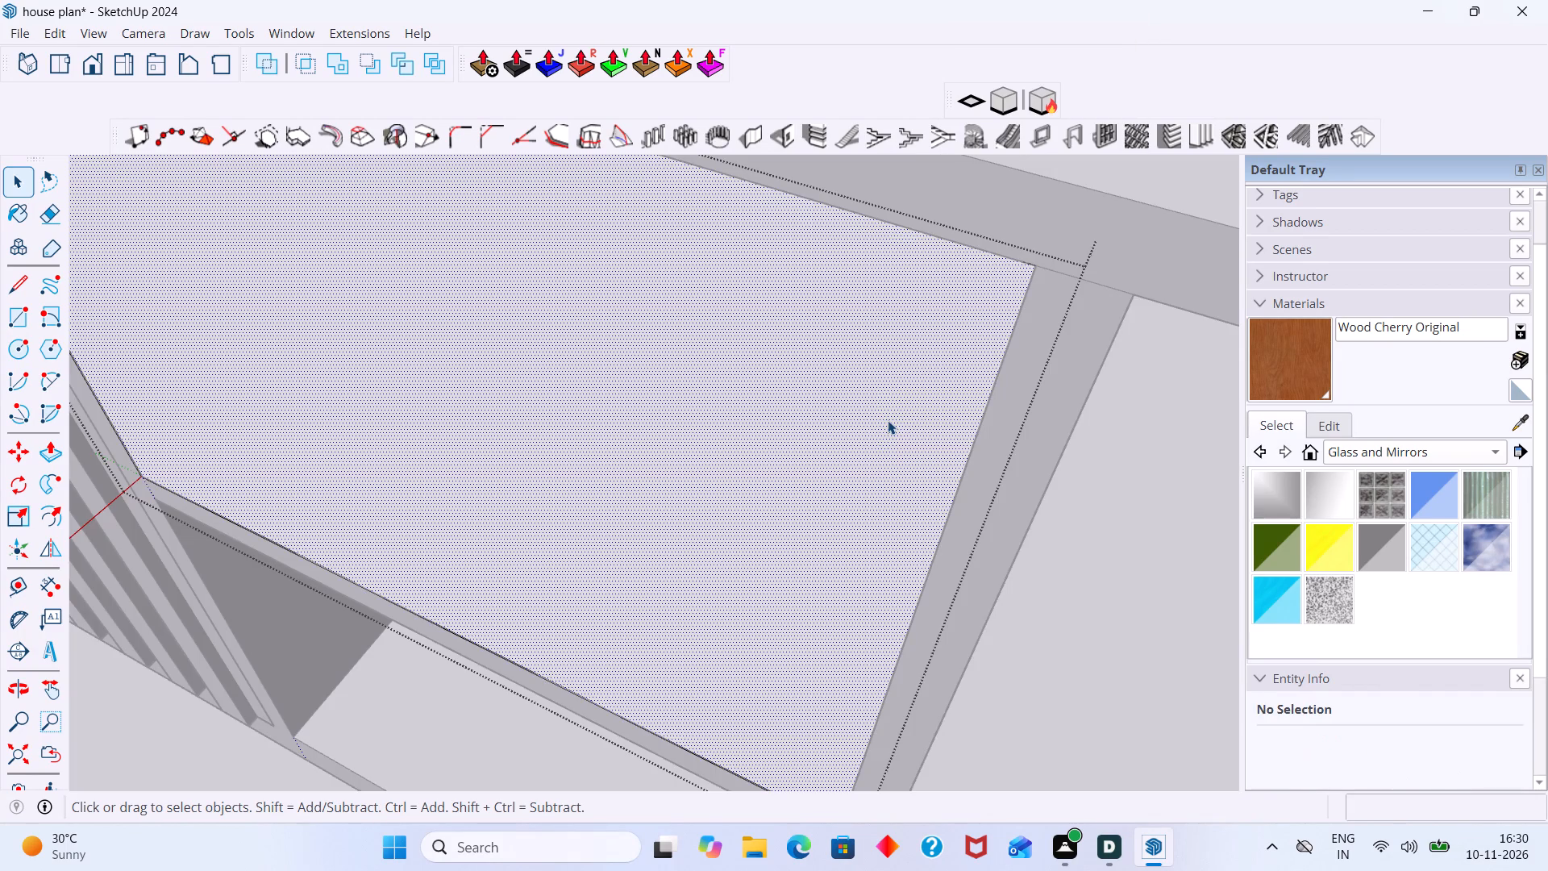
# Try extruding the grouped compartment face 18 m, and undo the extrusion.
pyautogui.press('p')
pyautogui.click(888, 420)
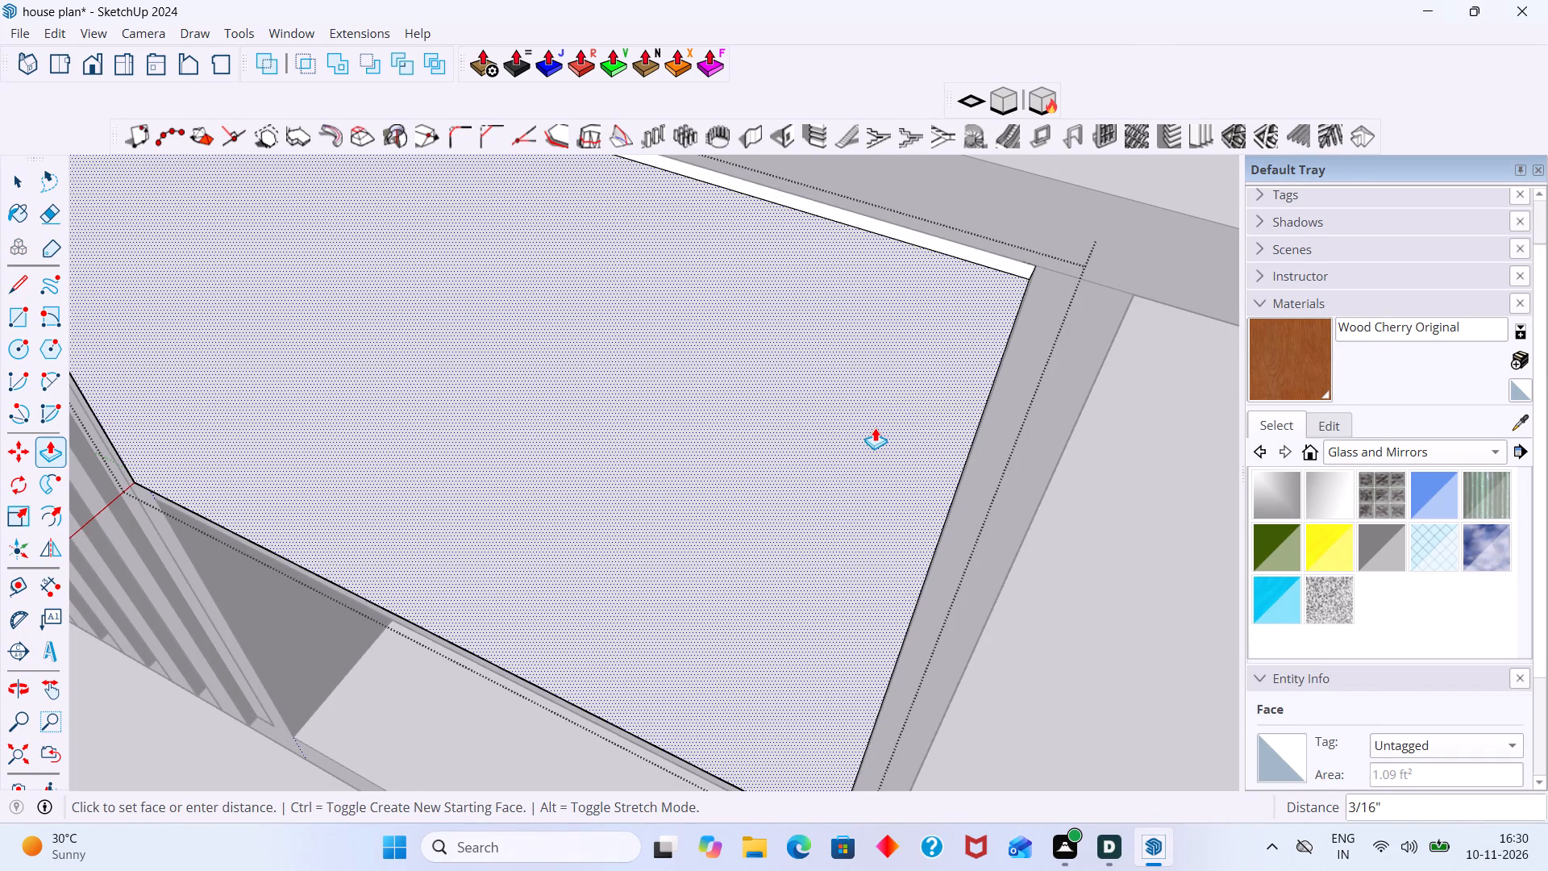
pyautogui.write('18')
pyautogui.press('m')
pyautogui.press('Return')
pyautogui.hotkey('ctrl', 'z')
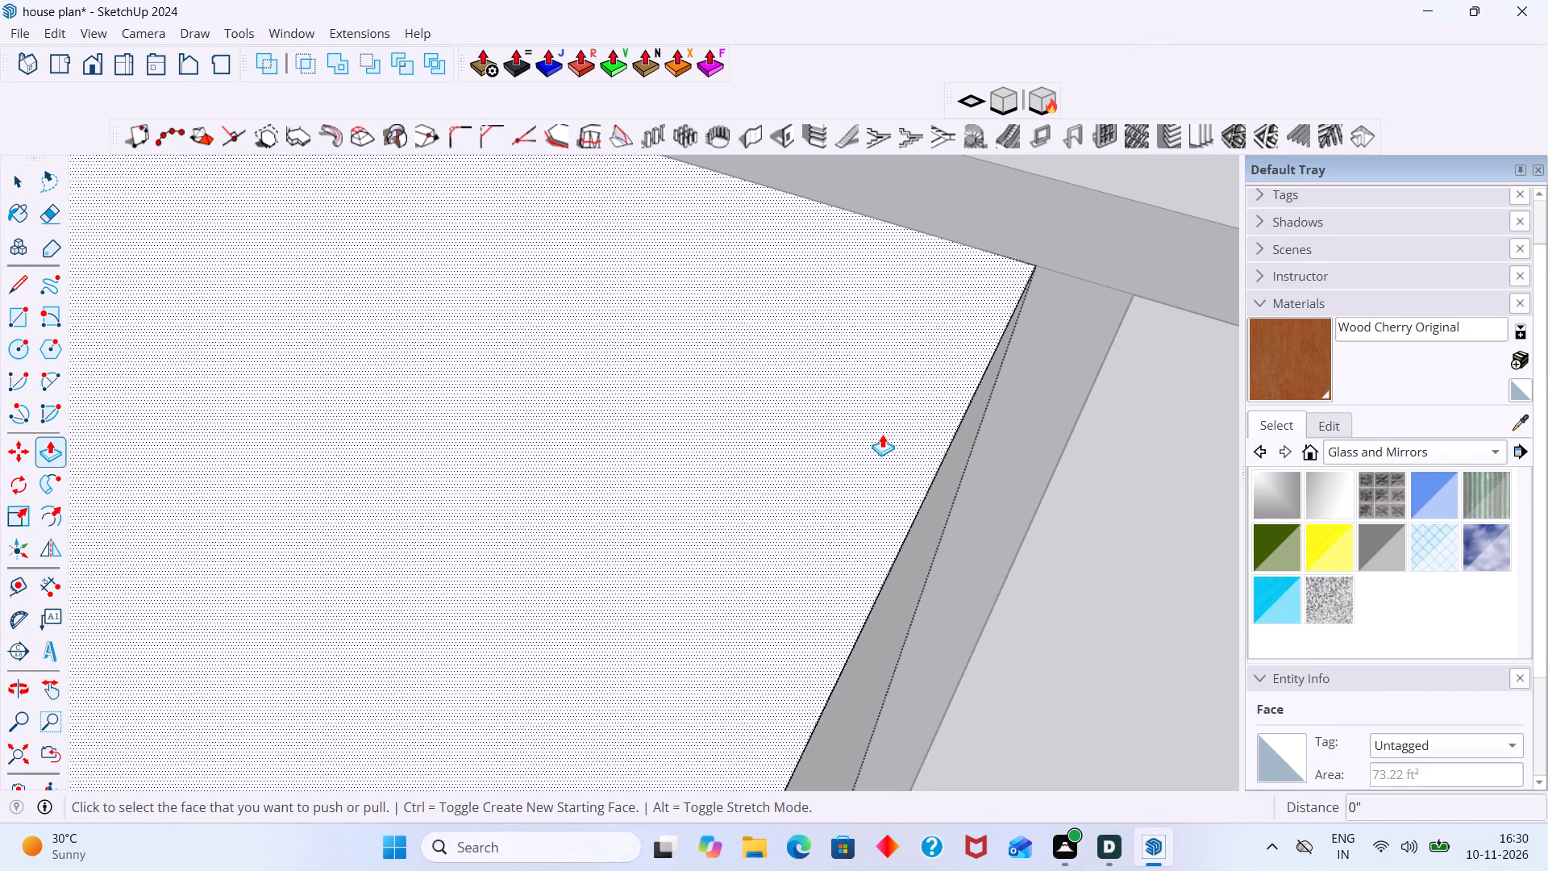
# Extrude the grouped compartment face 18 mm to form a front panel.
pyautogui.click(918, 413)
pyautogui.write('18')
pyautogui.press('m')
pyautogui.press('m')
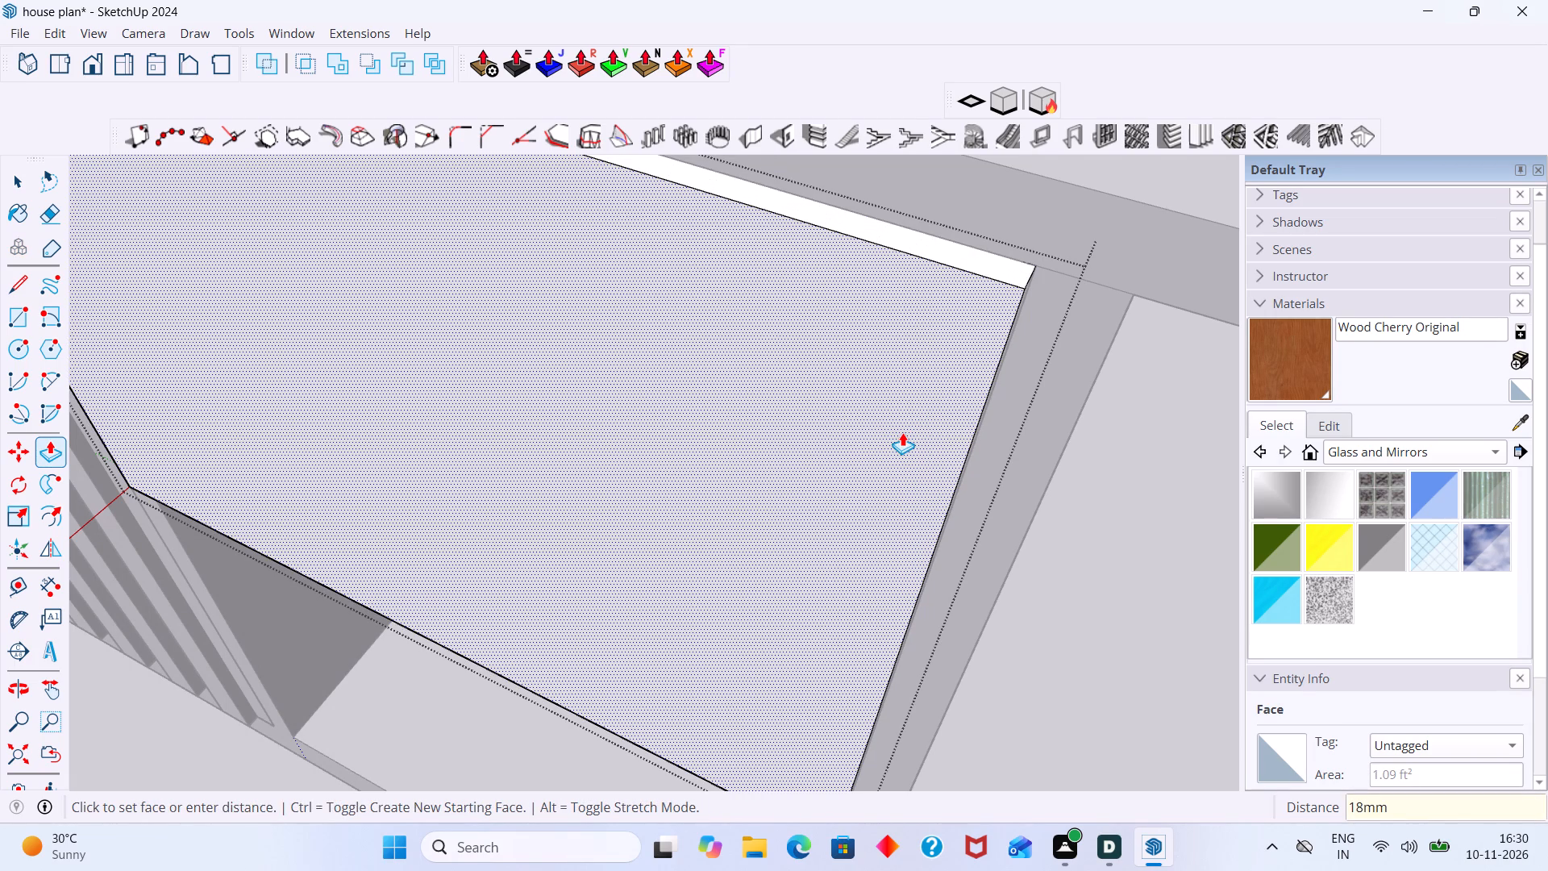
pyautogui.press('Return')
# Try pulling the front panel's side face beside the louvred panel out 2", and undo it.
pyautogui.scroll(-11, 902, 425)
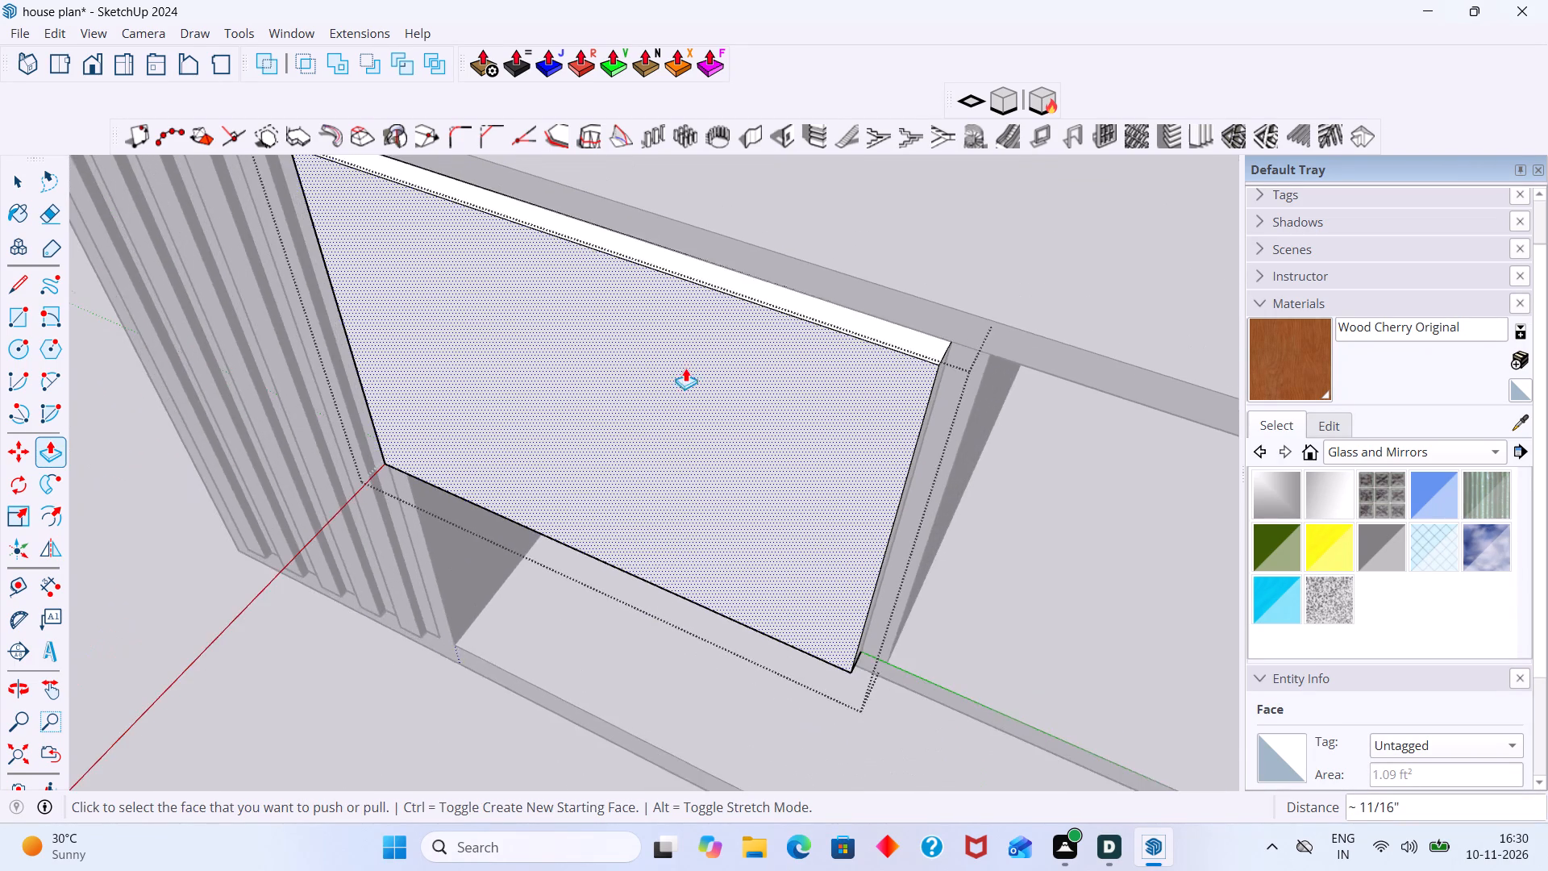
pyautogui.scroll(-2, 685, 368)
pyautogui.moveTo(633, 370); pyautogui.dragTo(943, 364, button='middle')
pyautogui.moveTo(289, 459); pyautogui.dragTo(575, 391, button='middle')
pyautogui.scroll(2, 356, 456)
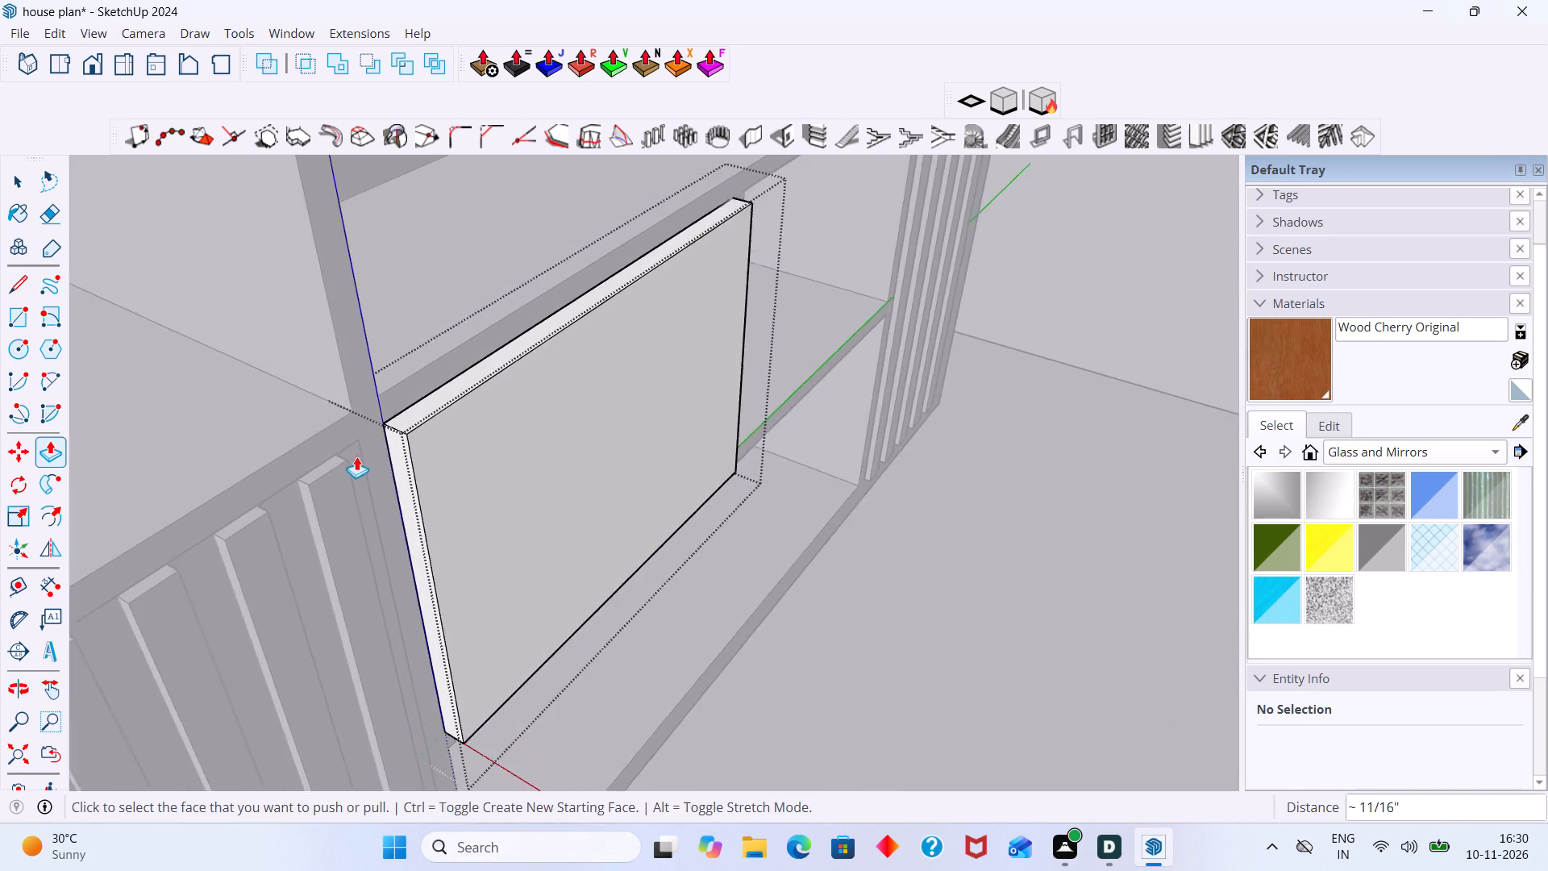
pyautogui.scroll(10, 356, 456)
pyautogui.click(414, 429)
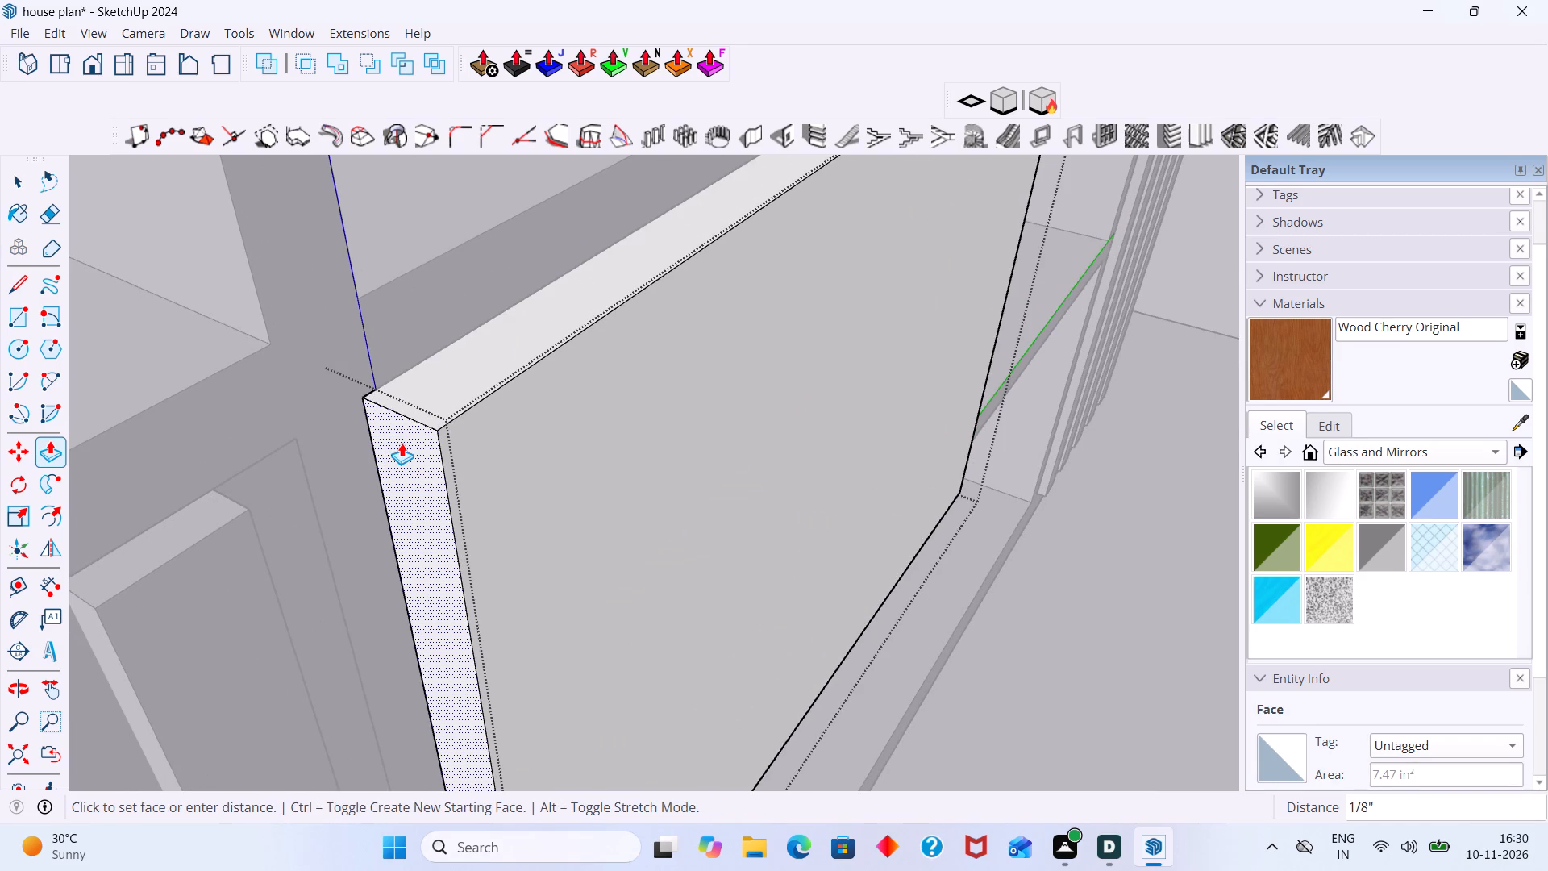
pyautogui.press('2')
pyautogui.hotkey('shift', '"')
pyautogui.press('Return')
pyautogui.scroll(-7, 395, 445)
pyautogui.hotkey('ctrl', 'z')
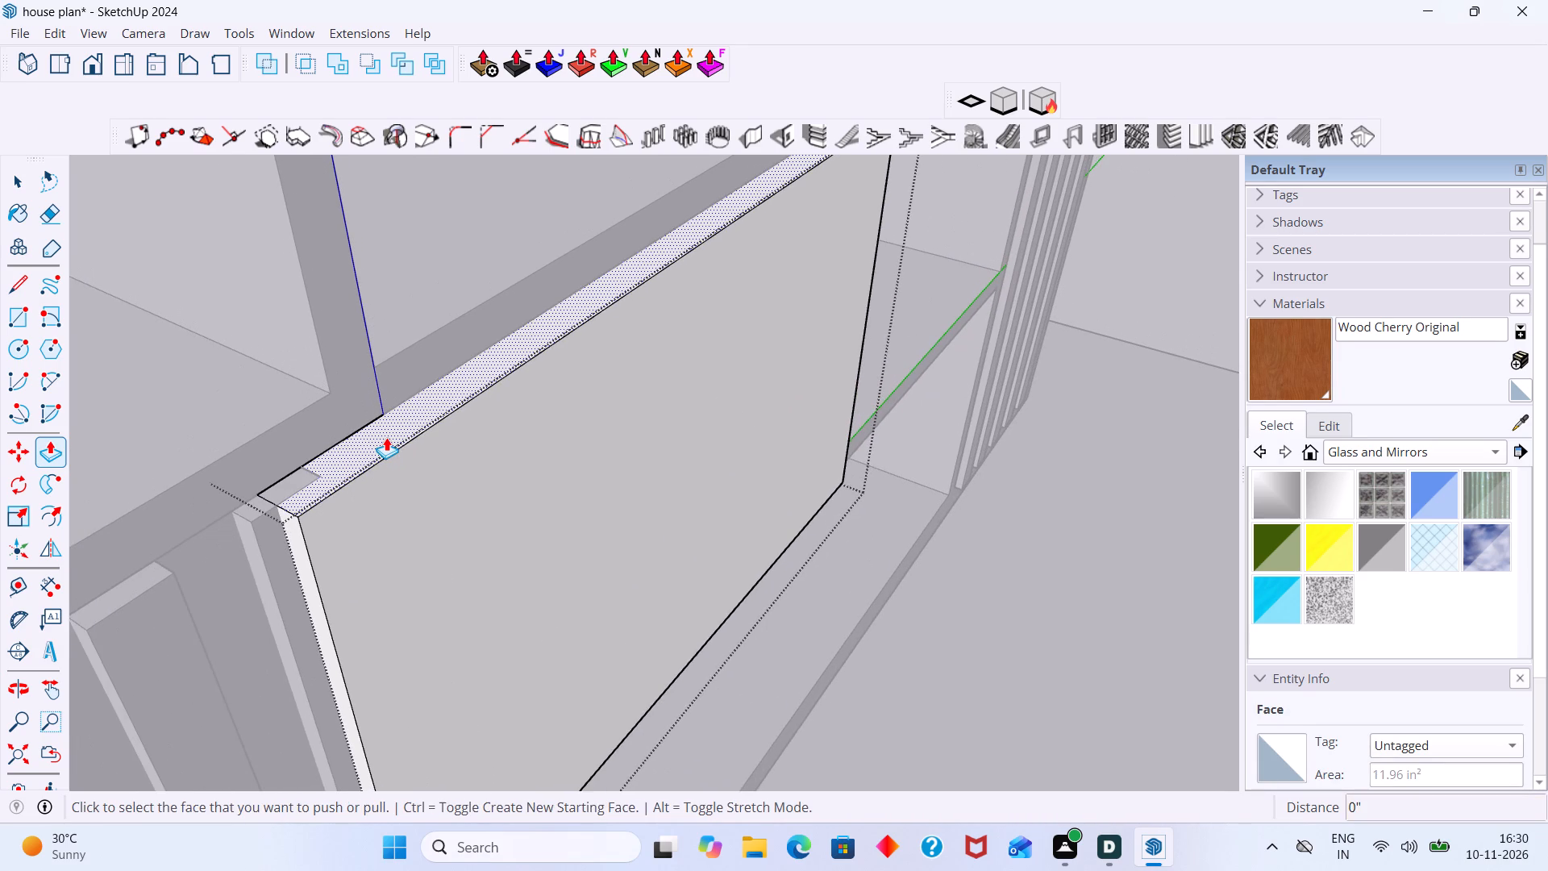
# Push/Pull the front panel's narrow side face beside the louvred panel by 2 mm.
pyautogui.scroll(5, 402, 436)
pyautogui.click(405, 435)
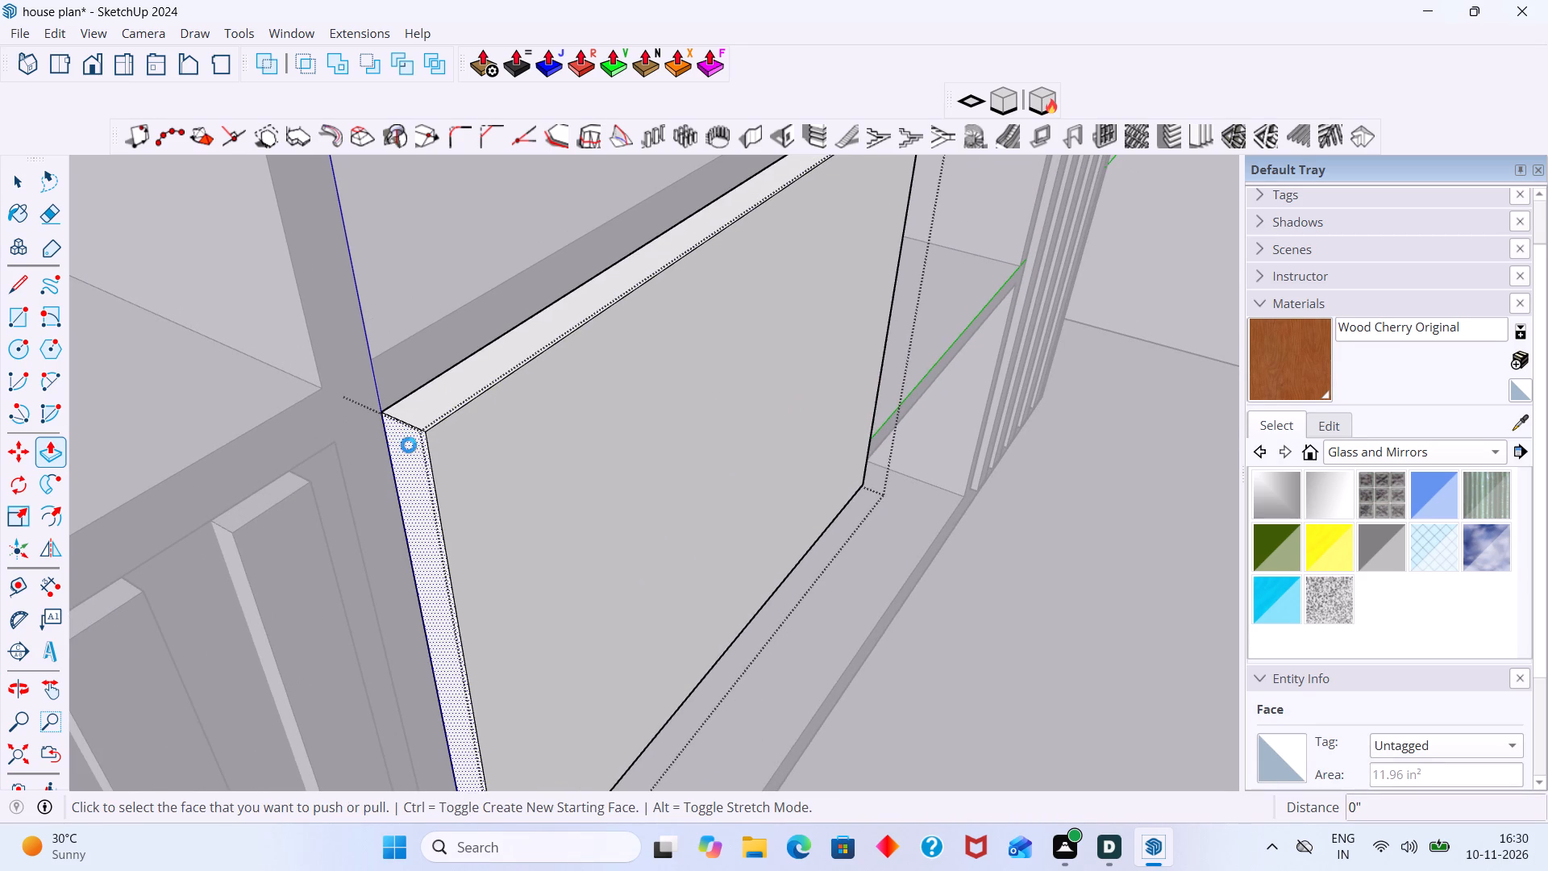
pyautogui.press('Escape')
pyautogui.click(422, 493)
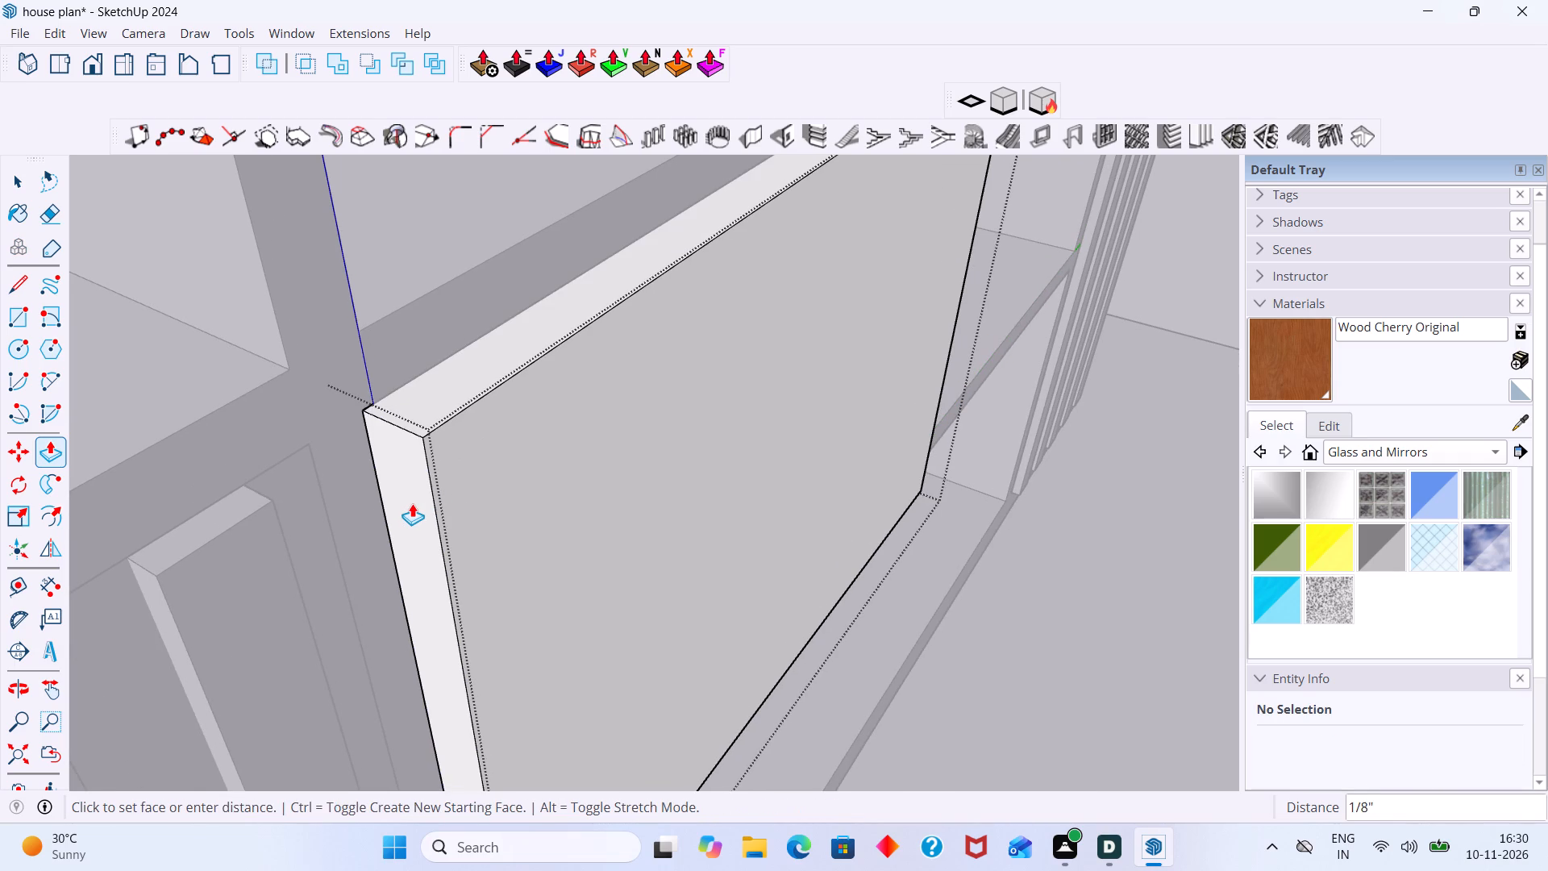
pyautogui.press('2')
pyautogui.write('mm')
pyautogui.press('Return')
pyautogui.scroll(-4, 430, 486)
pyautogui.scroll(1, 444, 478)
pyautogui.scroll(-6, 444, 473)
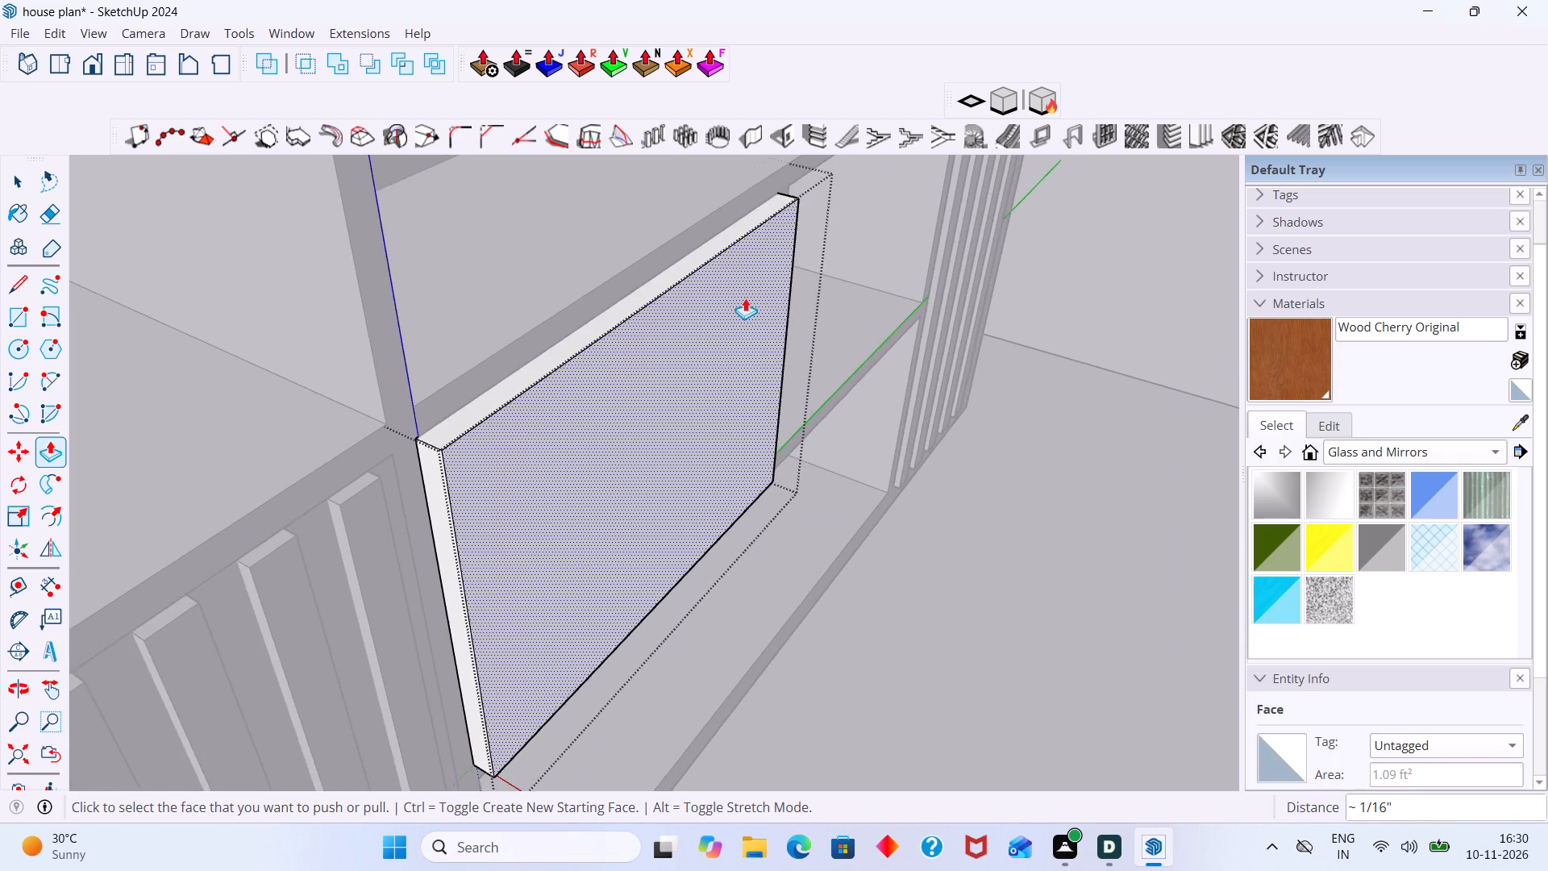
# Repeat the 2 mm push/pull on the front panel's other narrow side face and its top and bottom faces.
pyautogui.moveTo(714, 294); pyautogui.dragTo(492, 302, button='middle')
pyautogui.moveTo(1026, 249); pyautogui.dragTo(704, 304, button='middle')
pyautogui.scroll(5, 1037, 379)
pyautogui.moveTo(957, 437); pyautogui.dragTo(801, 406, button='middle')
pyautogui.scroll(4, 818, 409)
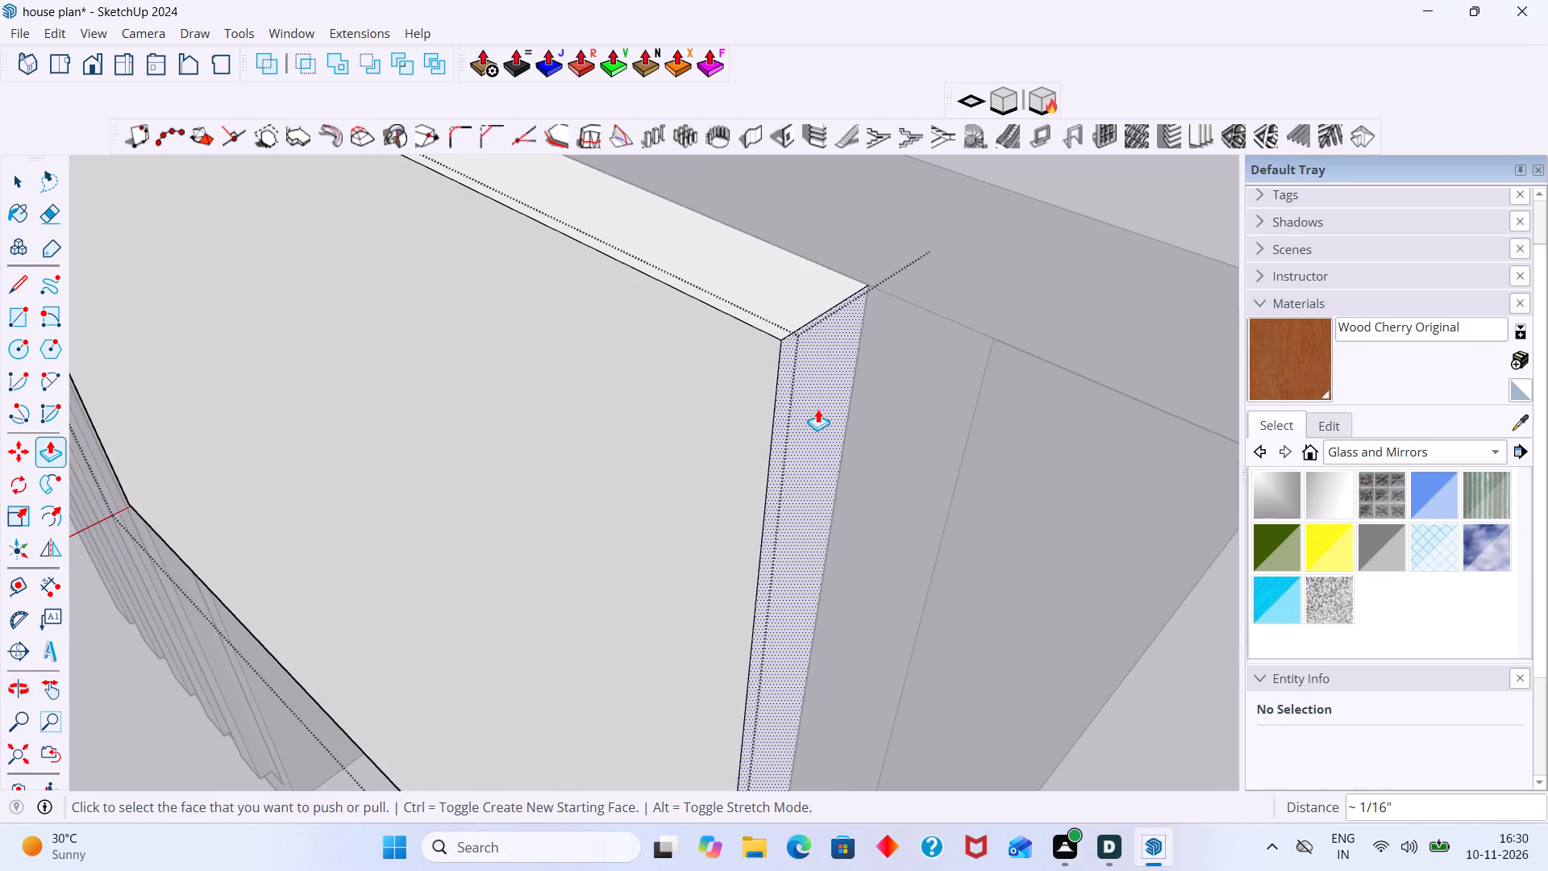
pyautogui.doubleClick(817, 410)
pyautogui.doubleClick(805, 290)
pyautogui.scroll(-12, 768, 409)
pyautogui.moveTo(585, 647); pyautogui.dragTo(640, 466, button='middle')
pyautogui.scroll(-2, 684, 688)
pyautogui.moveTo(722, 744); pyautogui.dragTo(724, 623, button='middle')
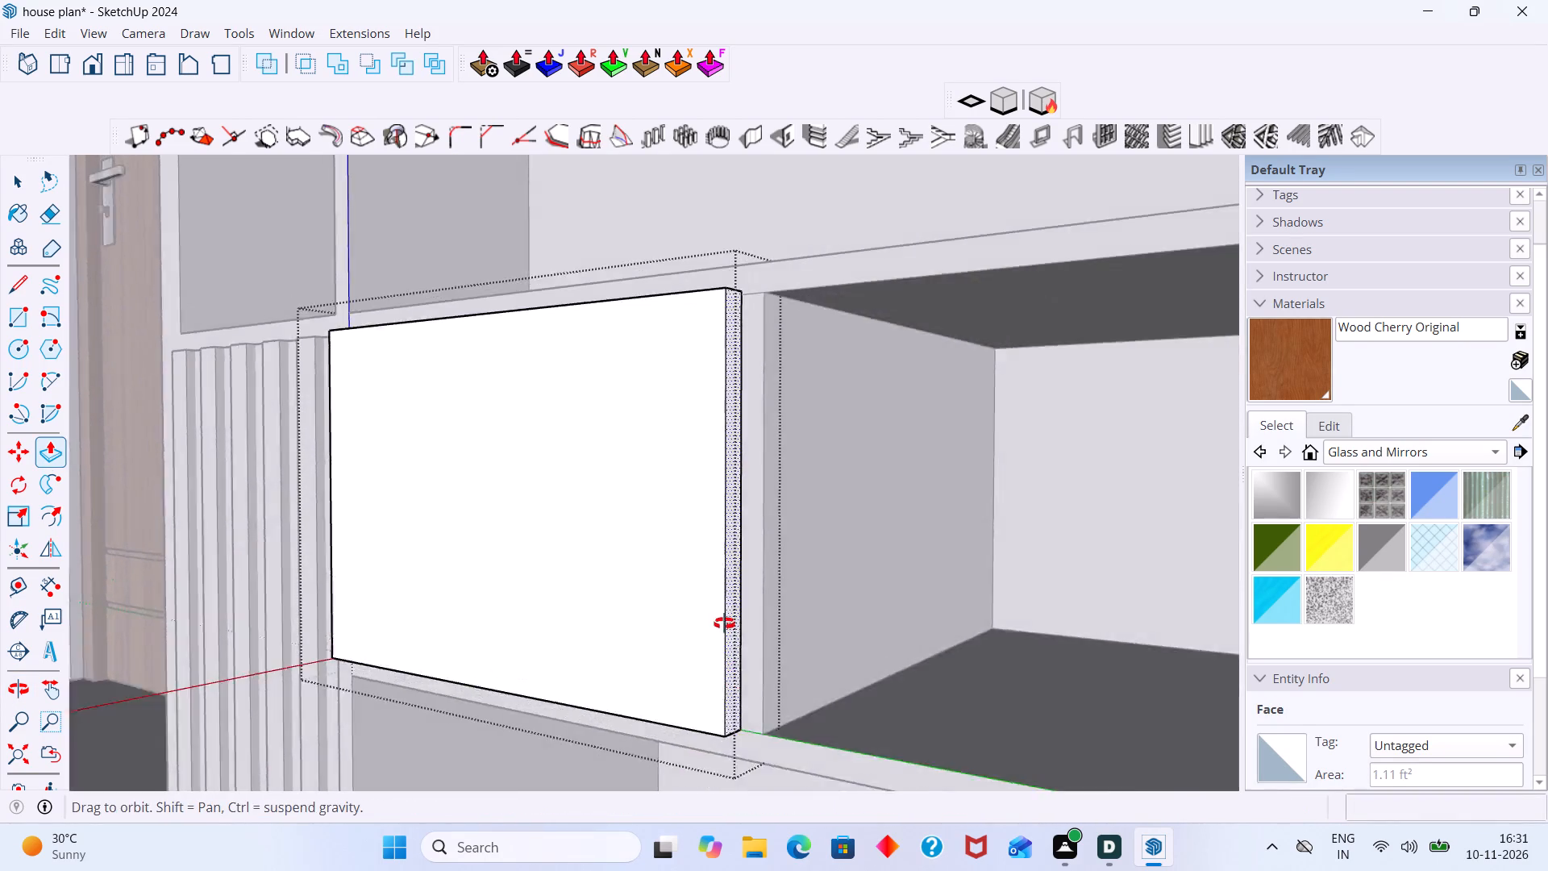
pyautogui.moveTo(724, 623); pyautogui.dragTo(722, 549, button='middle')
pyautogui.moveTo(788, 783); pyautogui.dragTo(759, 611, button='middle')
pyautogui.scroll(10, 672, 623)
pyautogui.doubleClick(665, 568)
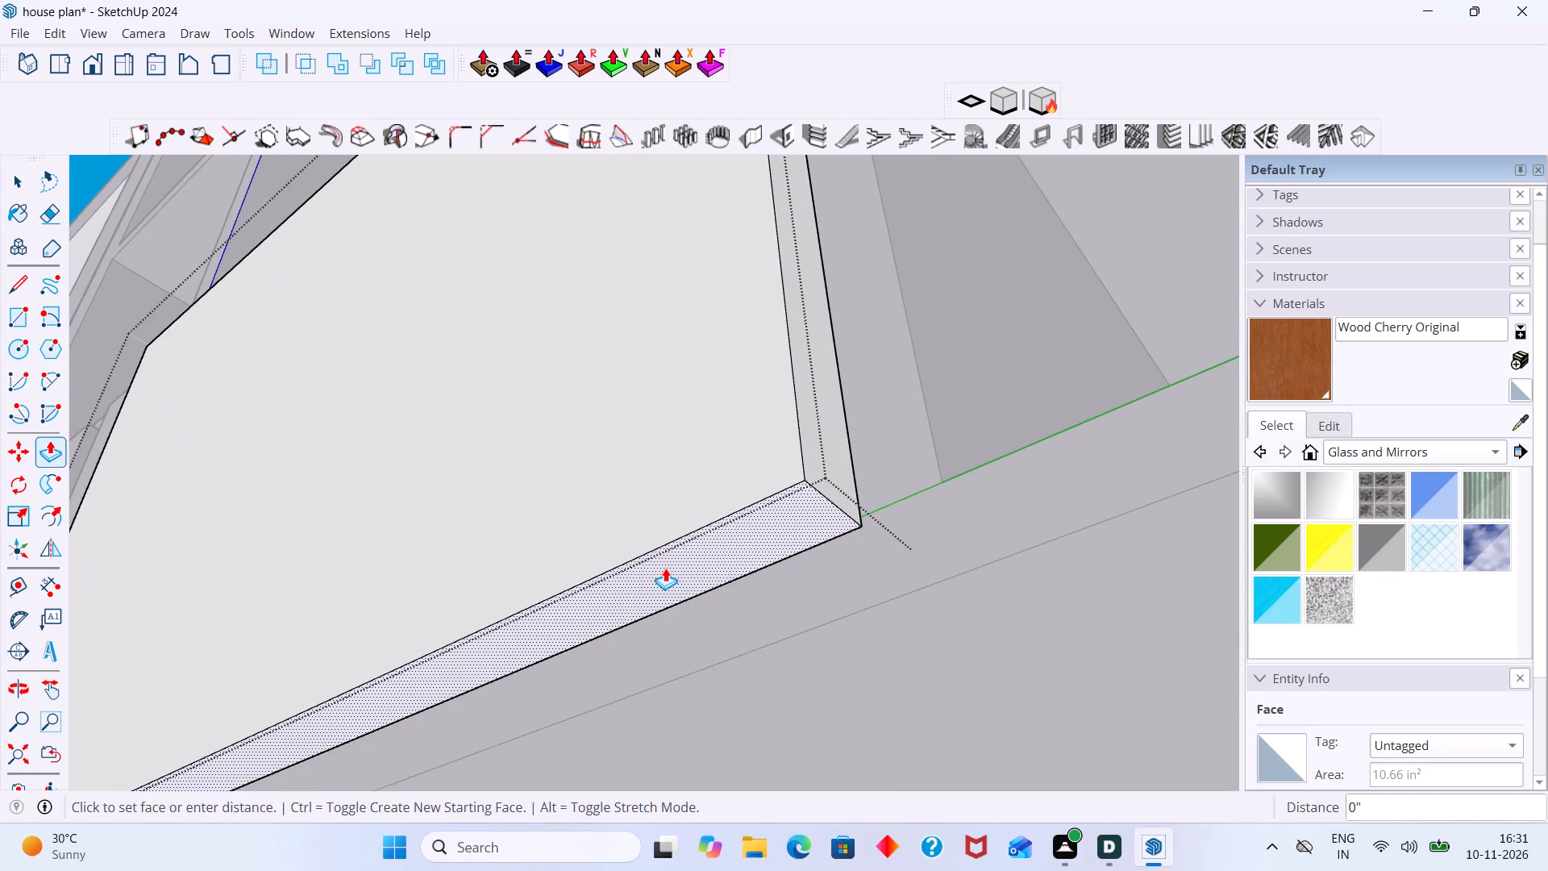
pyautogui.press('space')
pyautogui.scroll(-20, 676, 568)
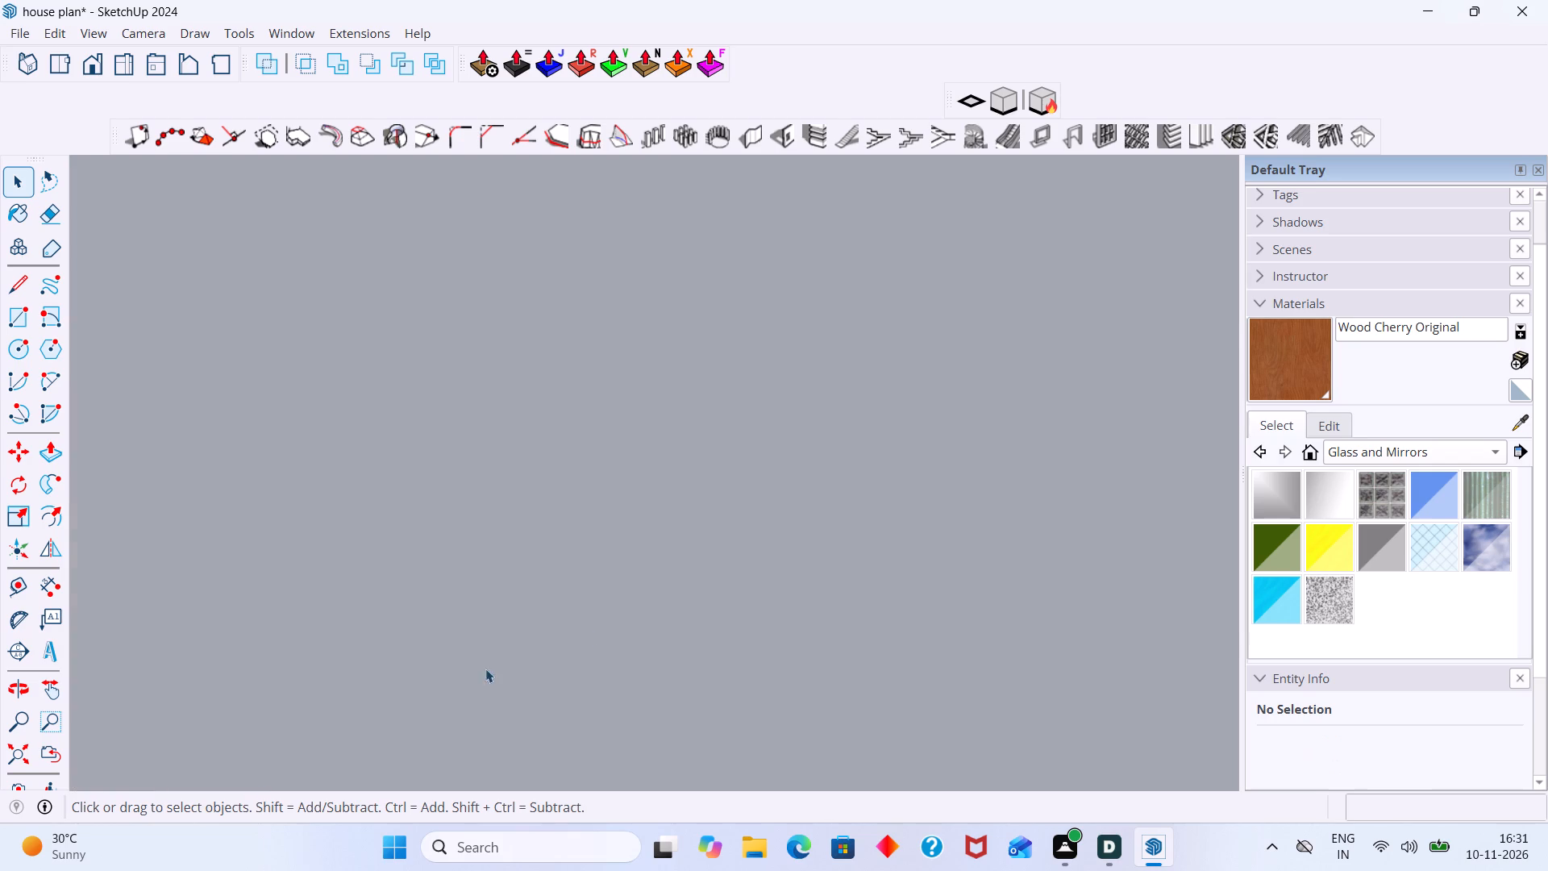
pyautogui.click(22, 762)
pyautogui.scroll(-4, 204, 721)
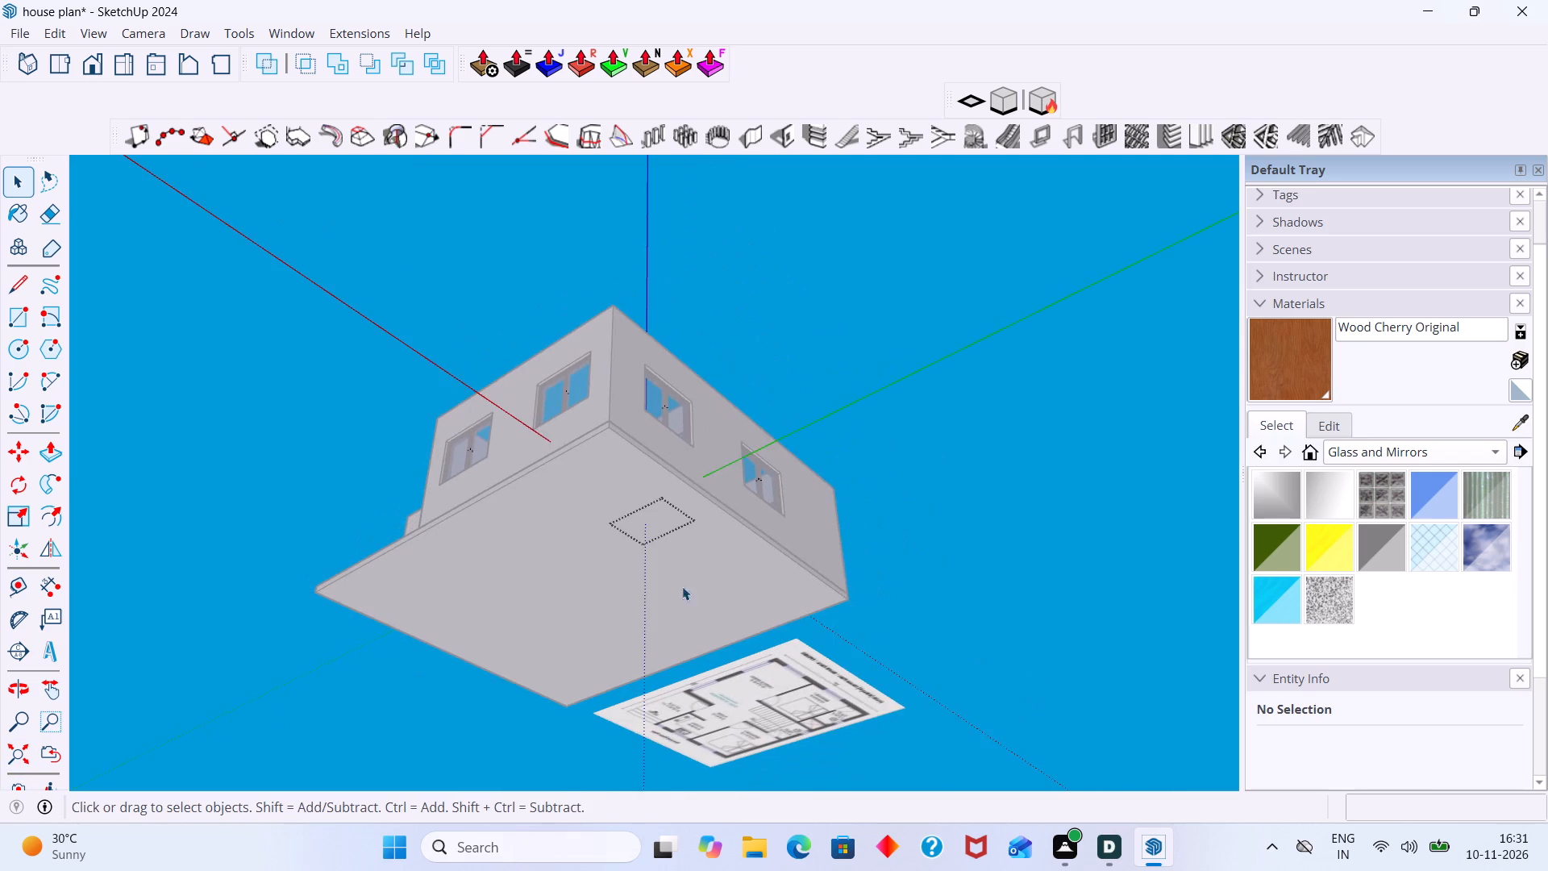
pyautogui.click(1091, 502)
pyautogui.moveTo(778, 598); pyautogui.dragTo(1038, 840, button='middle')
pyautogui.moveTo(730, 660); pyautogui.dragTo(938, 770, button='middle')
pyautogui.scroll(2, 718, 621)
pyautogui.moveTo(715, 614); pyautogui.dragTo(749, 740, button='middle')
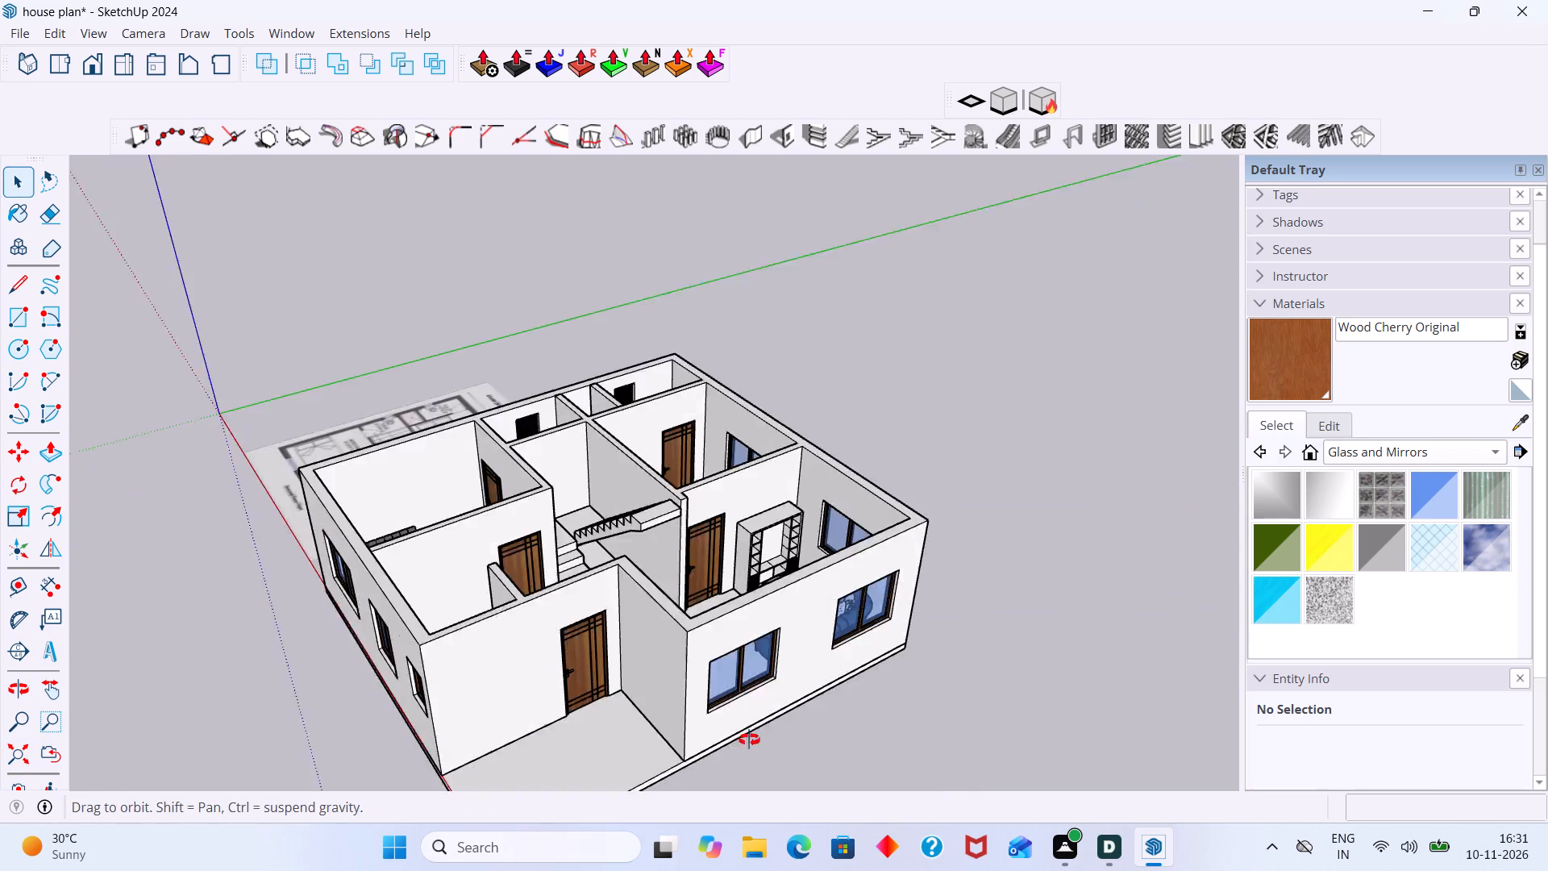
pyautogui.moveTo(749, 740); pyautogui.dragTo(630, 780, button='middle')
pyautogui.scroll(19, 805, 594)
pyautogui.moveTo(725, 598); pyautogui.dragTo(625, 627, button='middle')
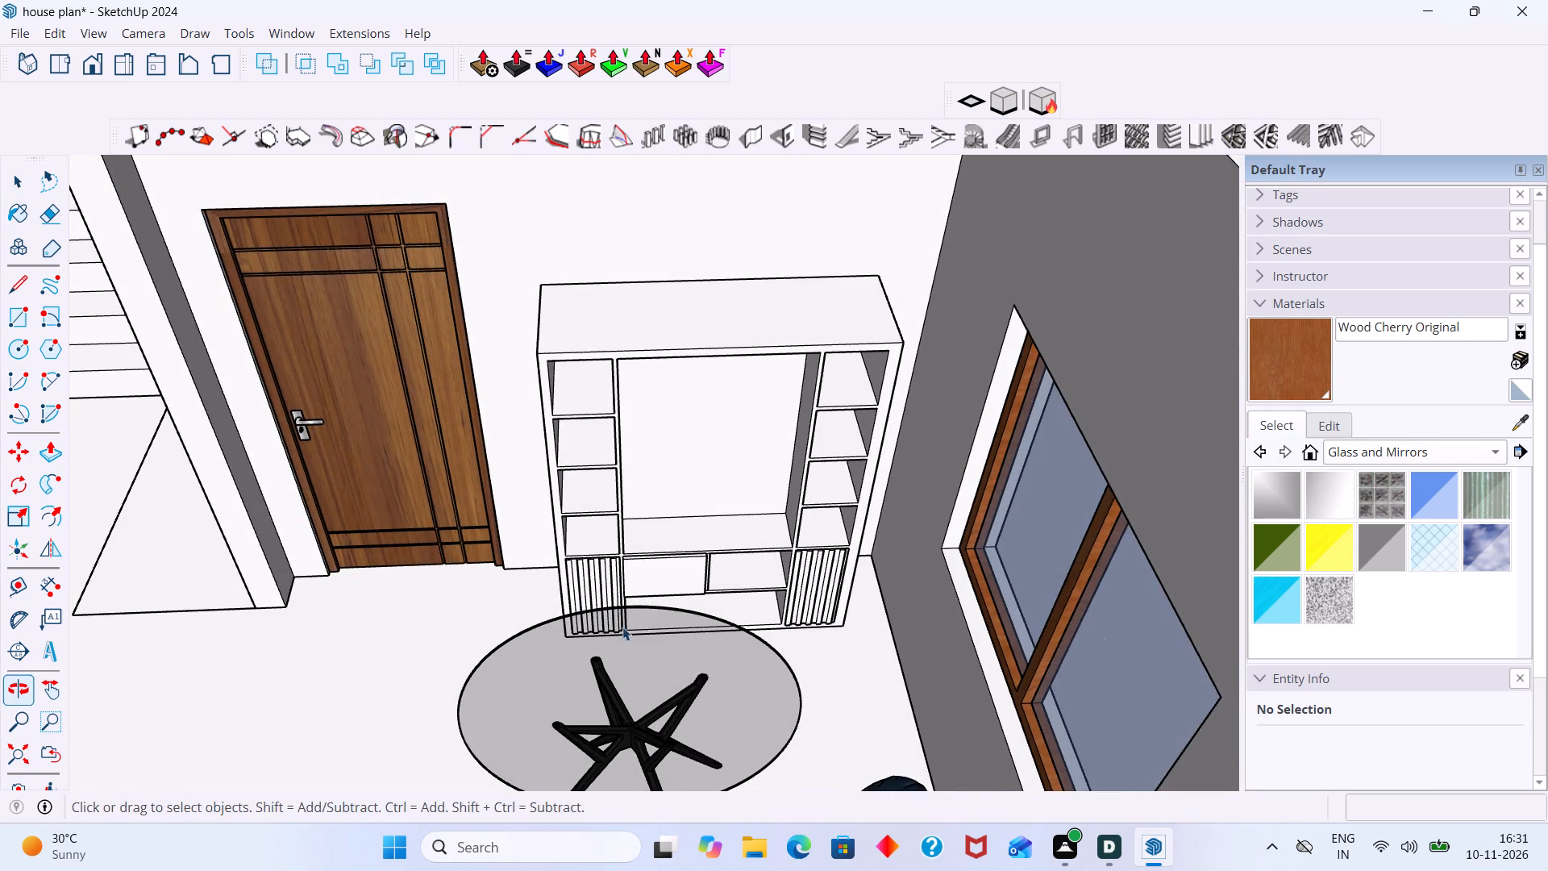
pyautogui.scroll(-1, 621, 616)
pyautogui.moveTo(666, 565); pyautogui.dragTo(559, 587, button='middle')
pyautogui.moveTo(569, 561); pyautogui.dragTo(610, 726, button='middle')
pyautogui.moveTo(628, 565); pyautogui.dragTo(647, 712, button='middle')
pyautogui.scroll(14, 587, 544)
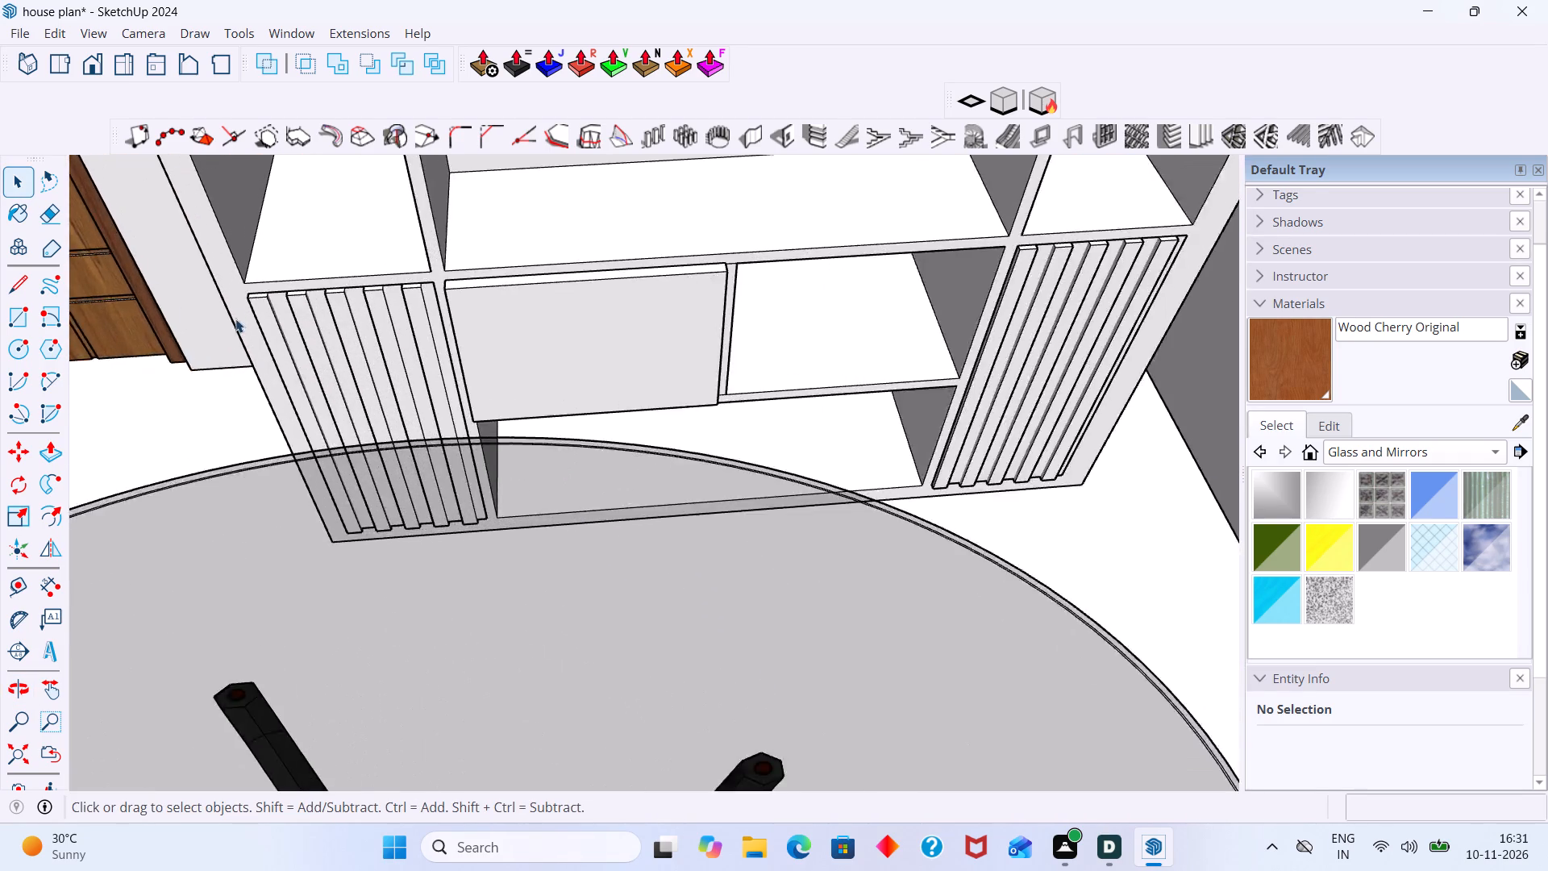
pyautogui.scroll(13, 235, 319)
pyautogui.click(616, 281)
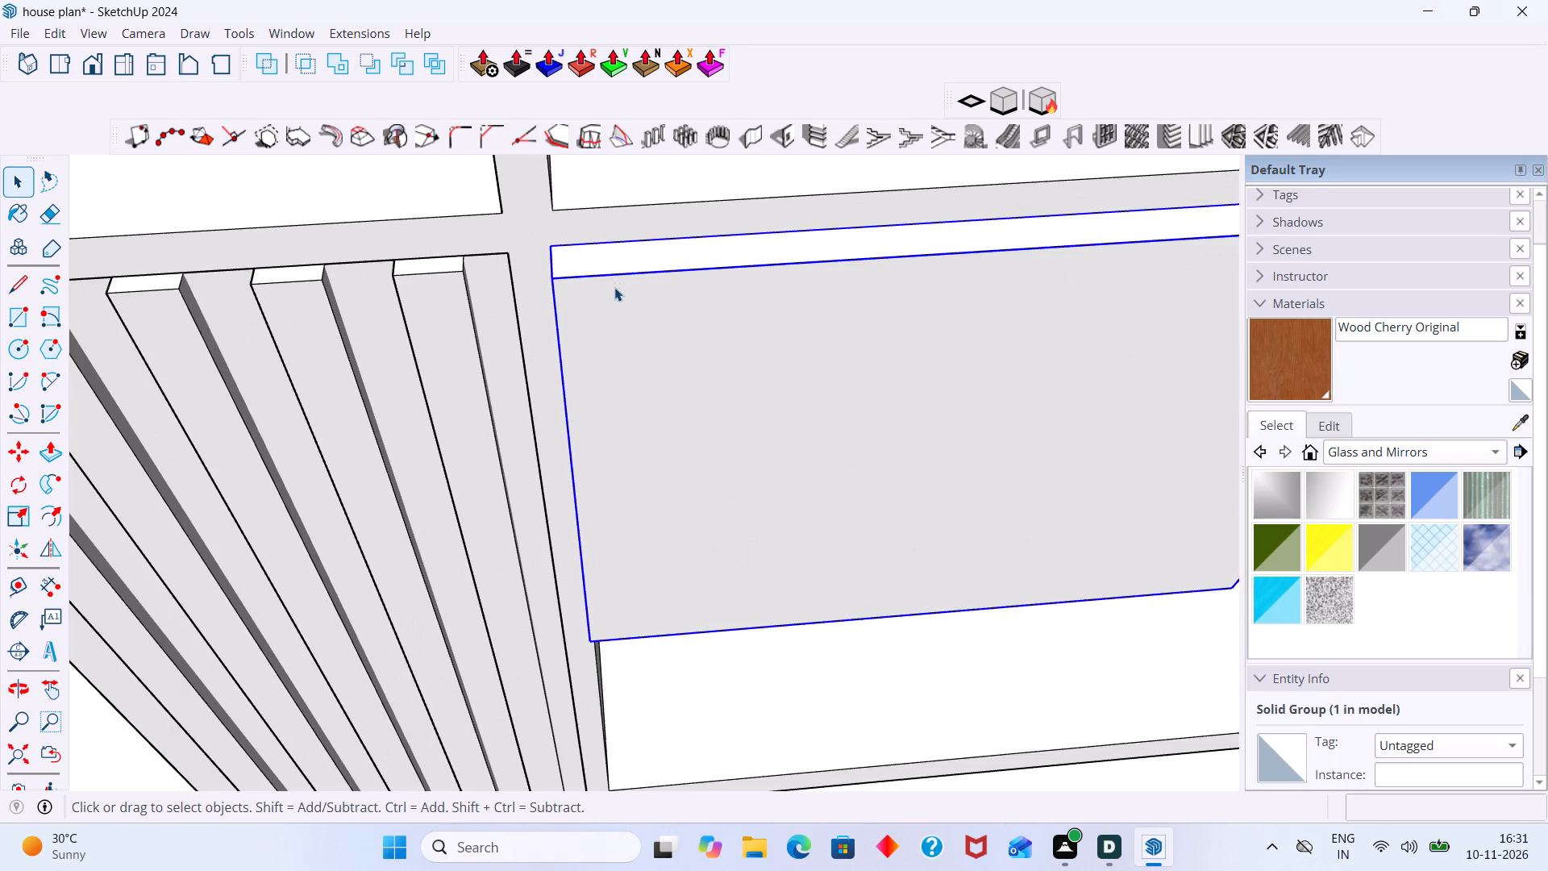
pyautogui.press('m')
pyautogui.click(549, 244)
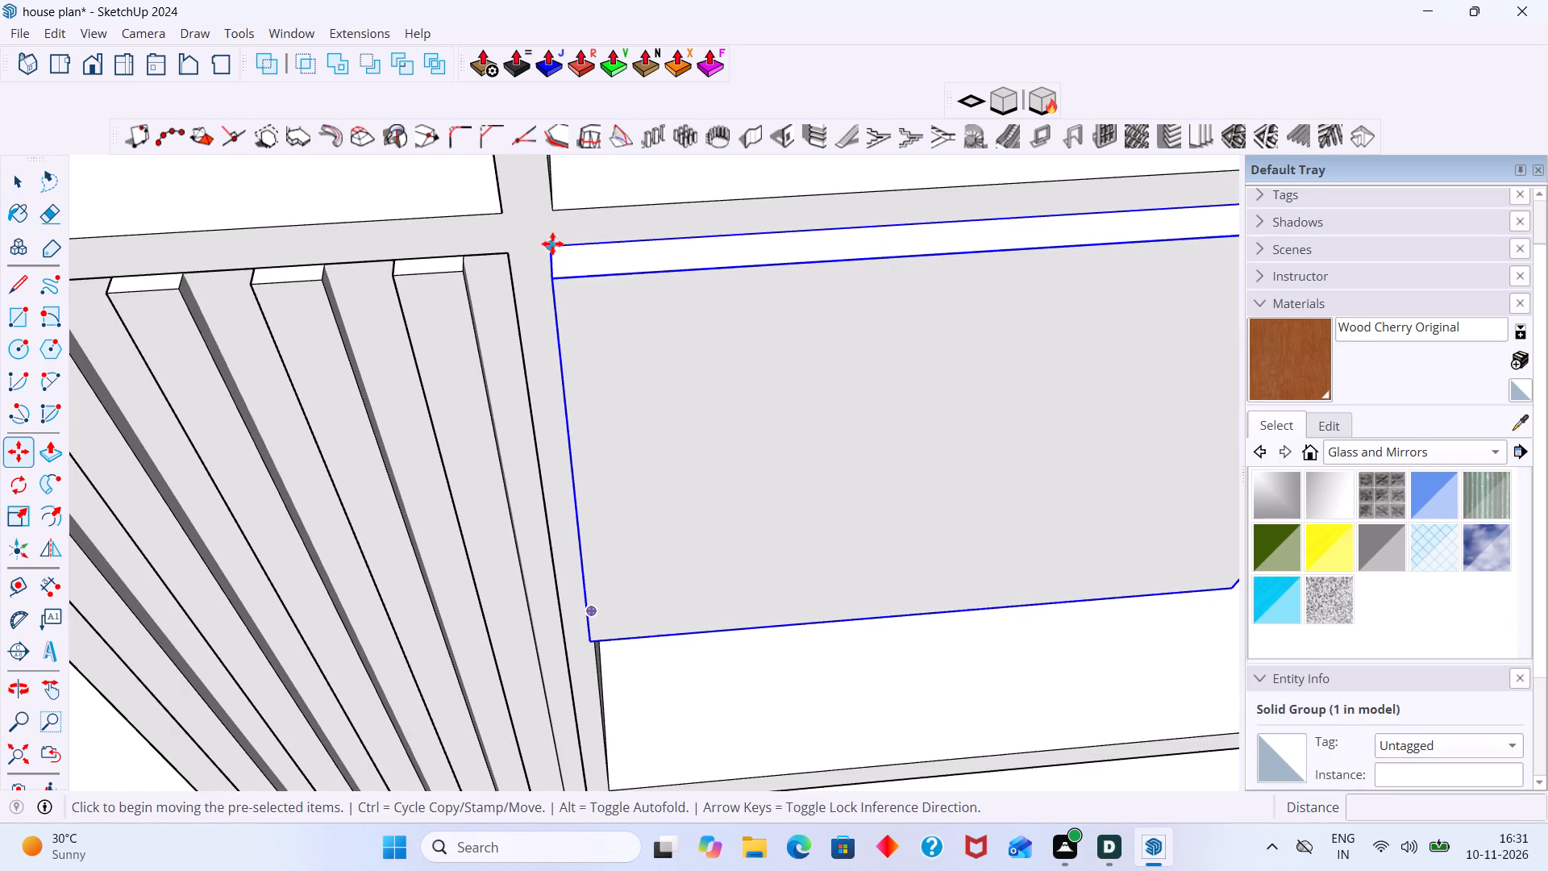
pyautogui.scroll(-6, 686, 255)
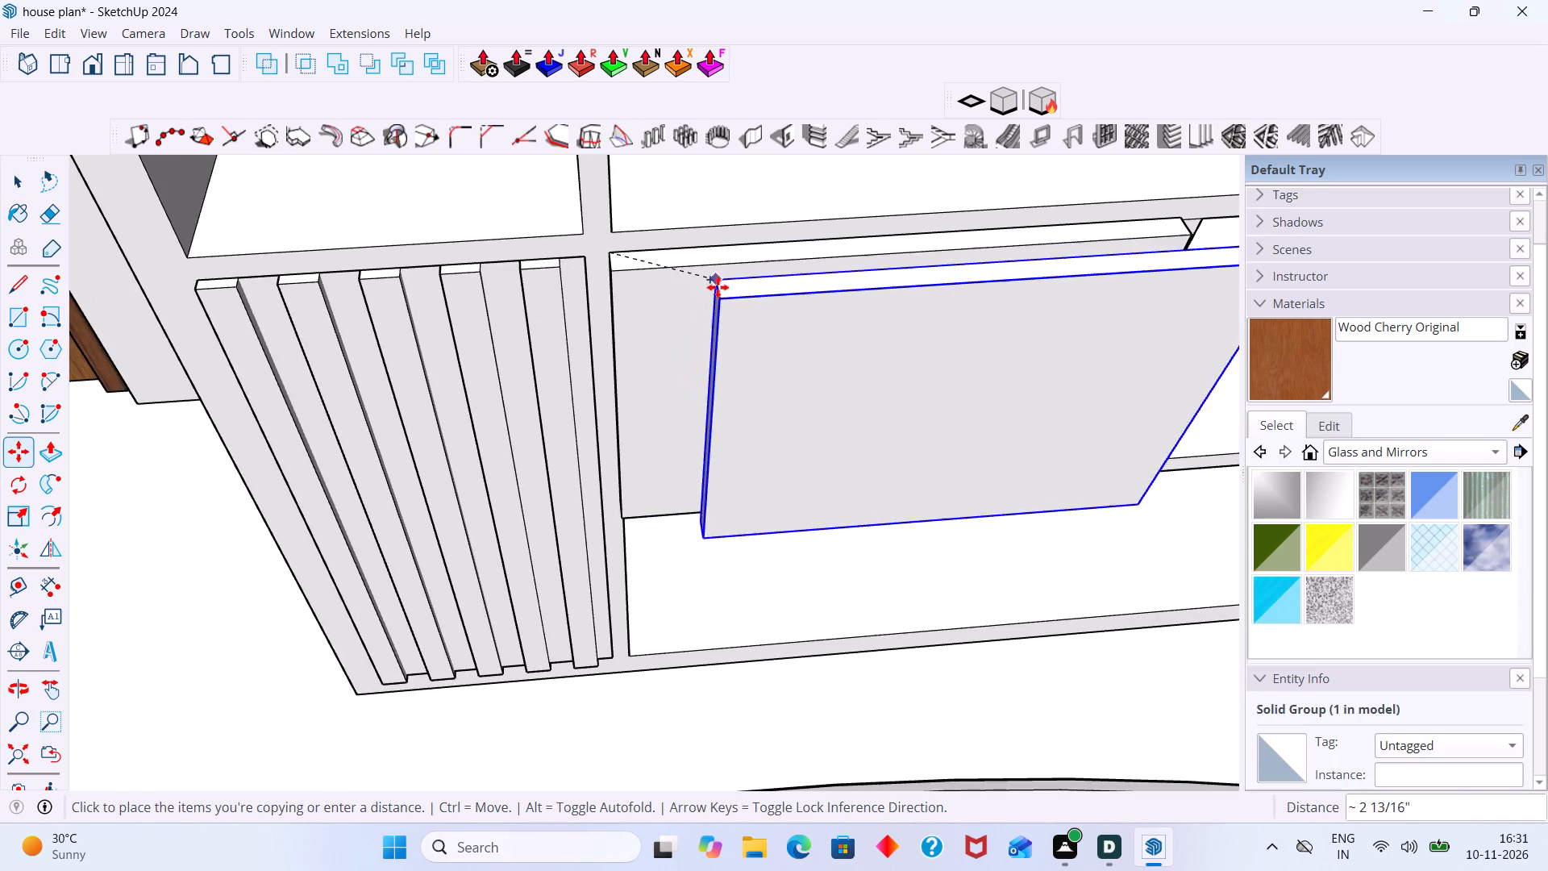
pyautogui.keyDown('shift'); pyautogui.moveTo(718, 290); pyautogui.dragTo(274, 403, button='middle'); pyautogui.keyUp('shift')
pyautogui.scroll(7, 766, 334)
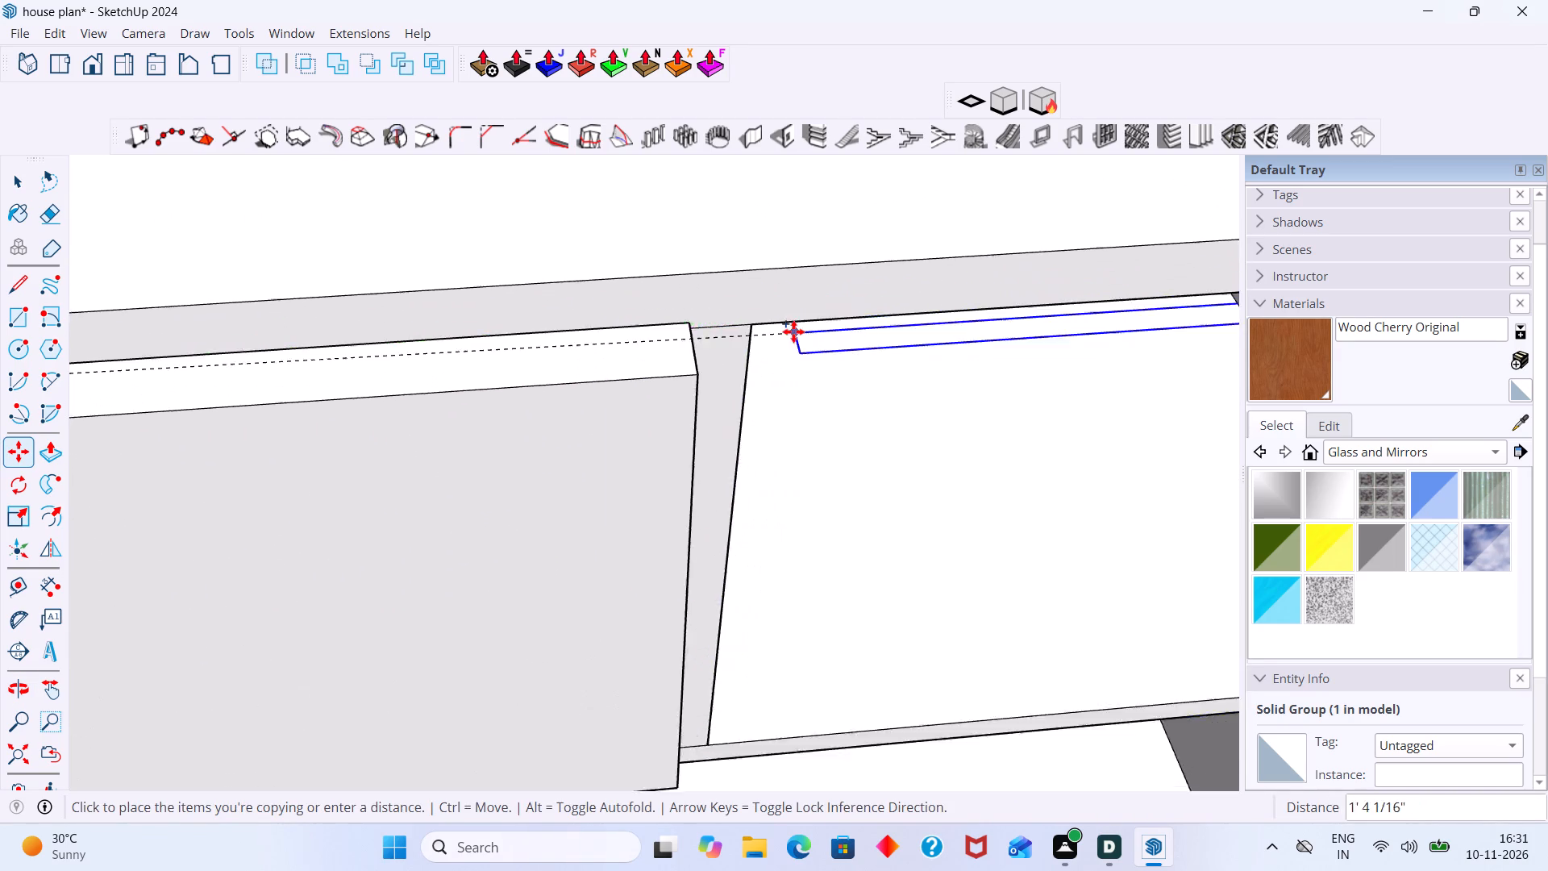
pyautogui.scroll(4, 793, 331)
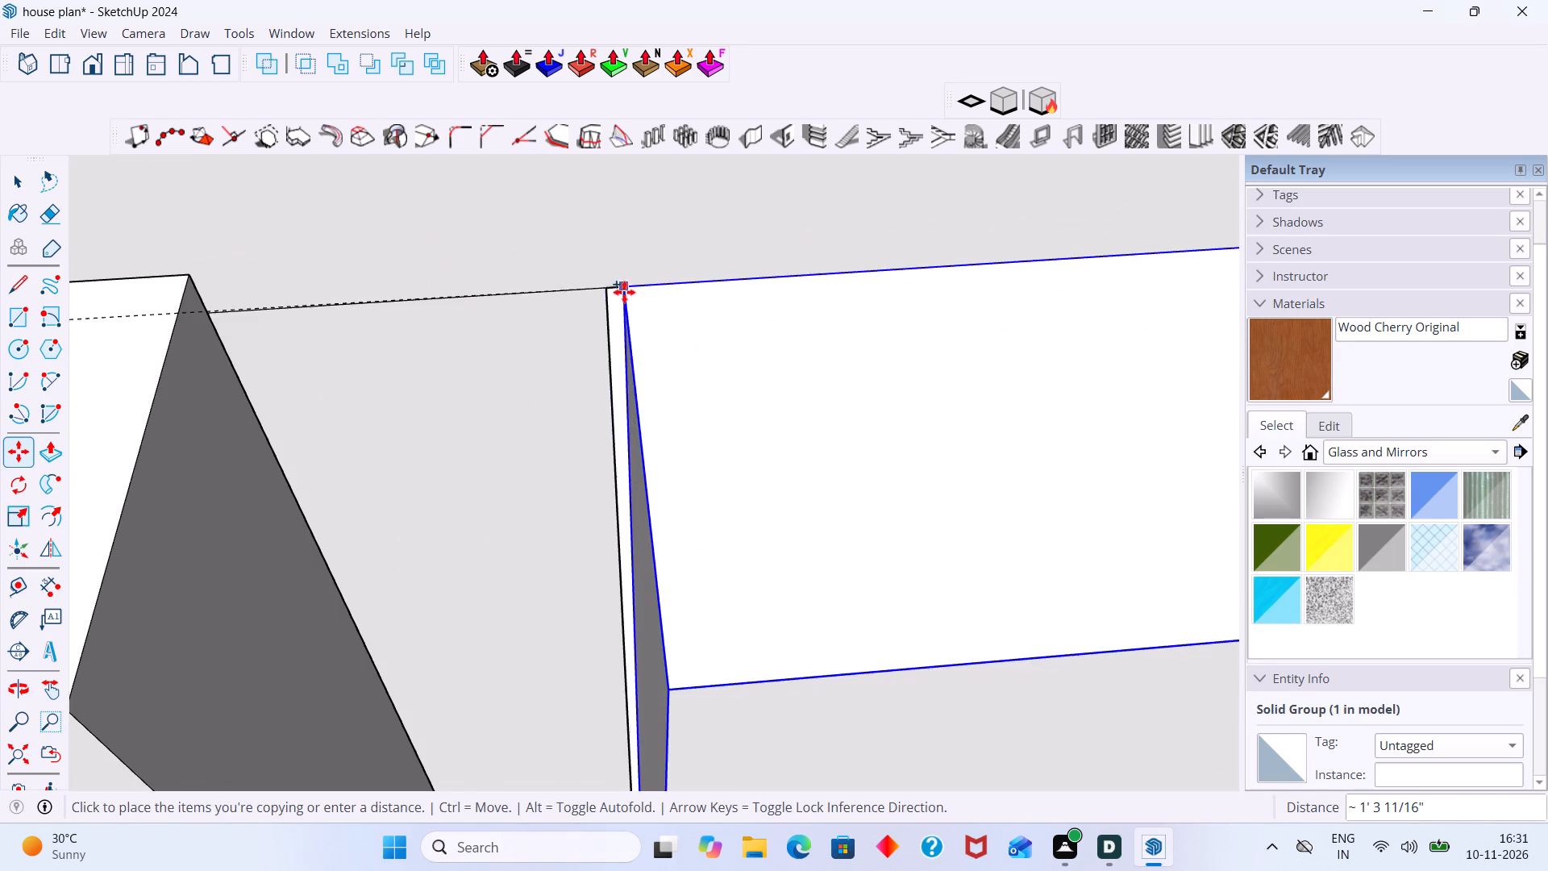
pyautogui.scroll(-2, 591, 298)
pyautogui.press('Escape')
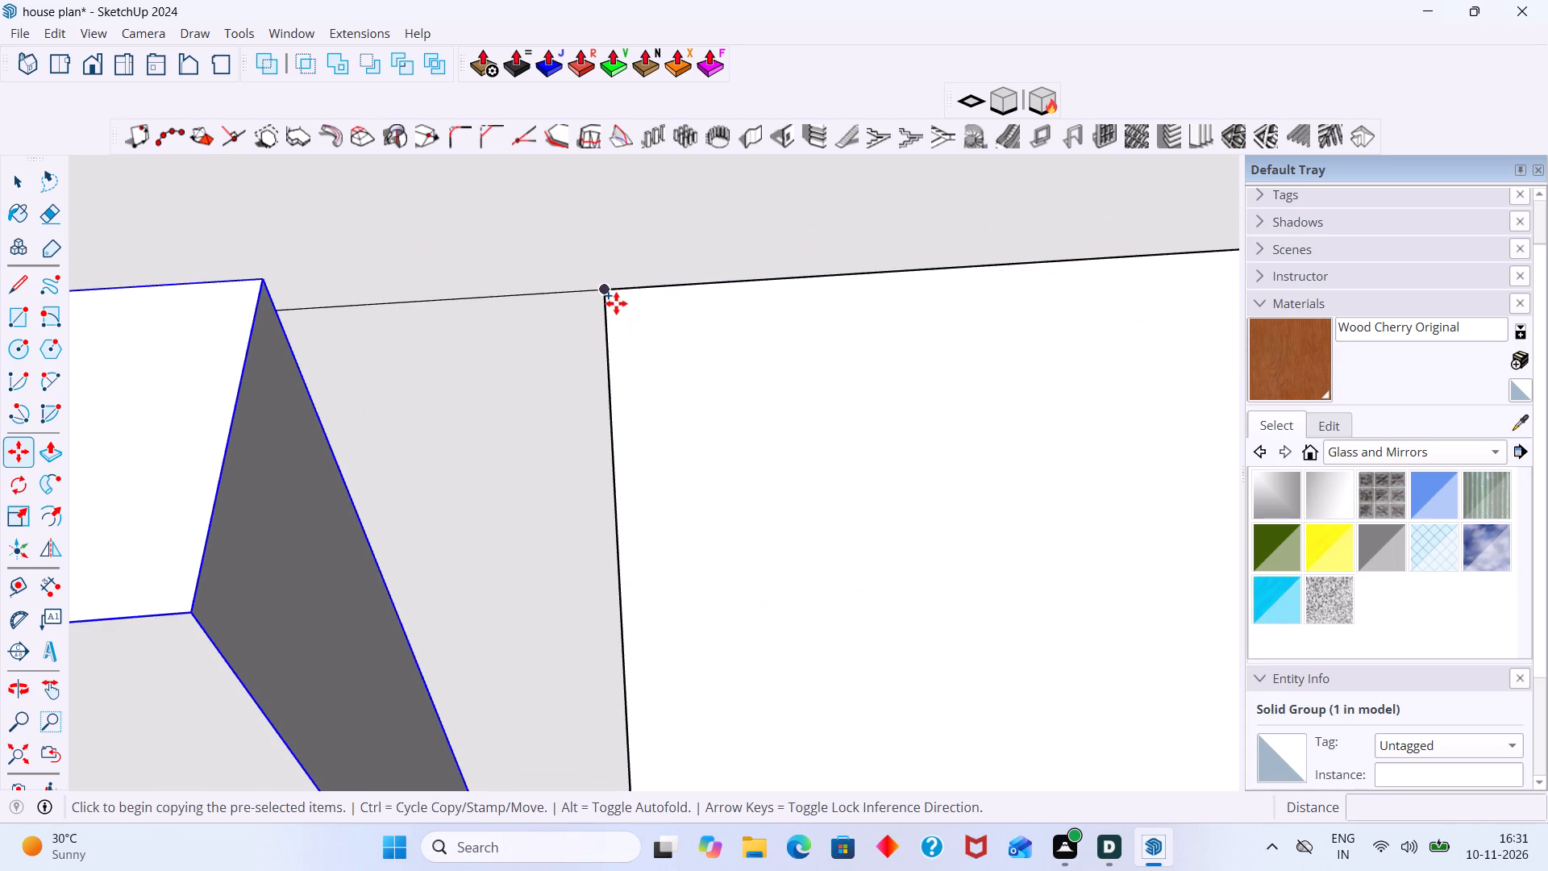
# Undo the 2 mm edge pulls on the front panel, keeping only its 18 mm extrusion.
pyautogui.hotkey('ctrl', 'z')
pyautogui.hotkey('ctrl', 'z')
pyautogui.hotkey('ctrl', 'z')
pyautogui.hotkey('ctrl', 'z')
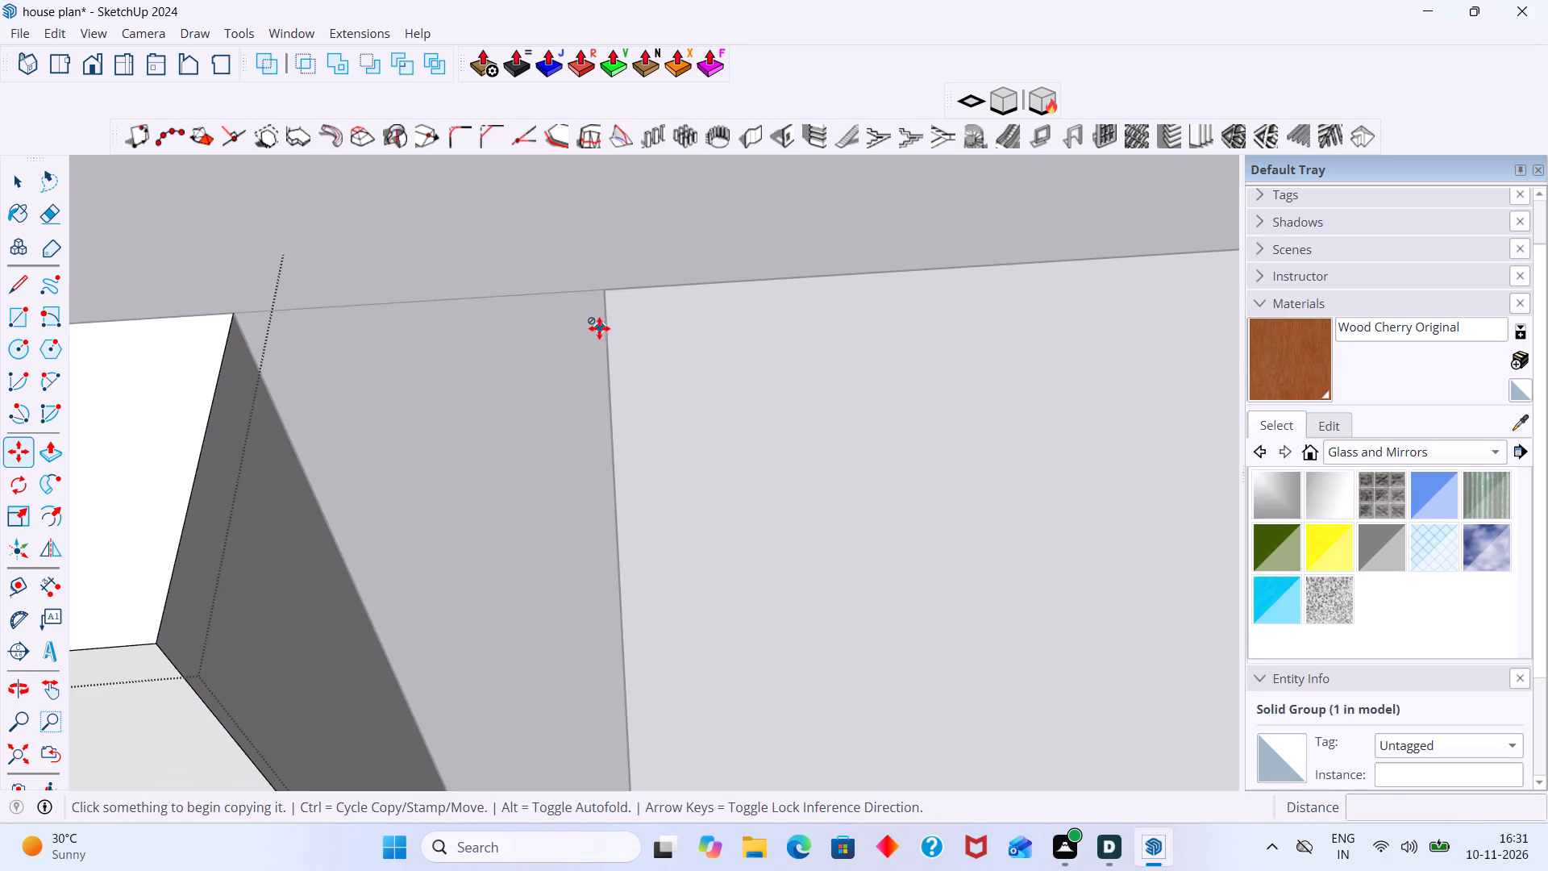
pyautogui.hotkey('ctrl', 'z')
pyautogui.hotkey('ctrl', 'z')
pyautogui.keyDown('ctrl'); pyautogui.scroll(-7, 581, 353); pyautogui.keyUp('ctrl')
pyautogui.hotkey('ctrl', 'z')
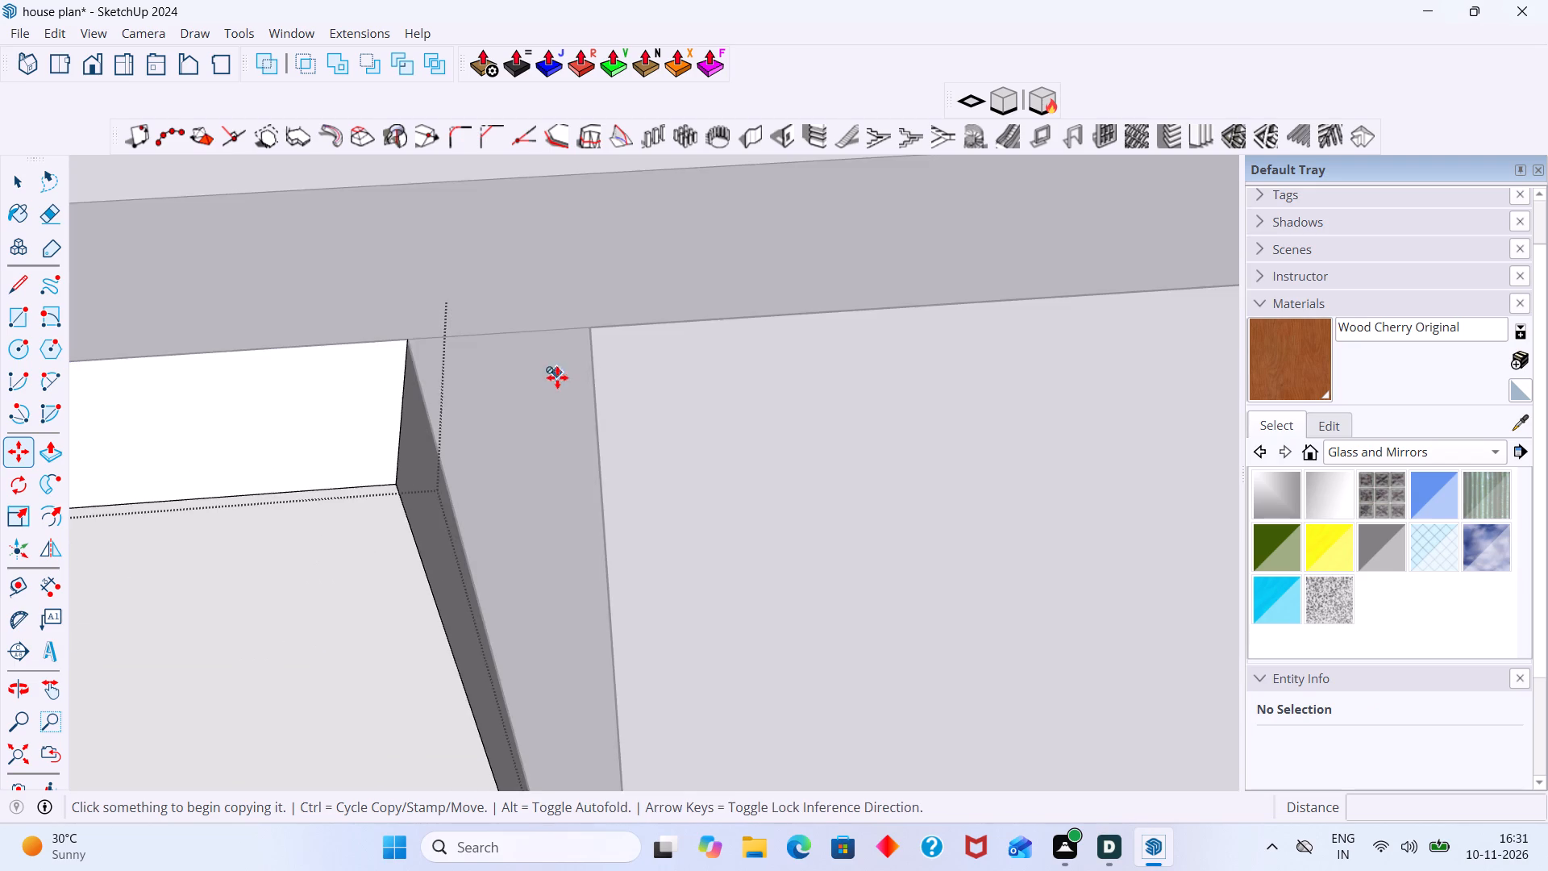
pyautogui.scroll(-20, 557, 379)
pyautogui.scroll(-4, 557, 379)
pyautogui.scroll(4, 583, 442)
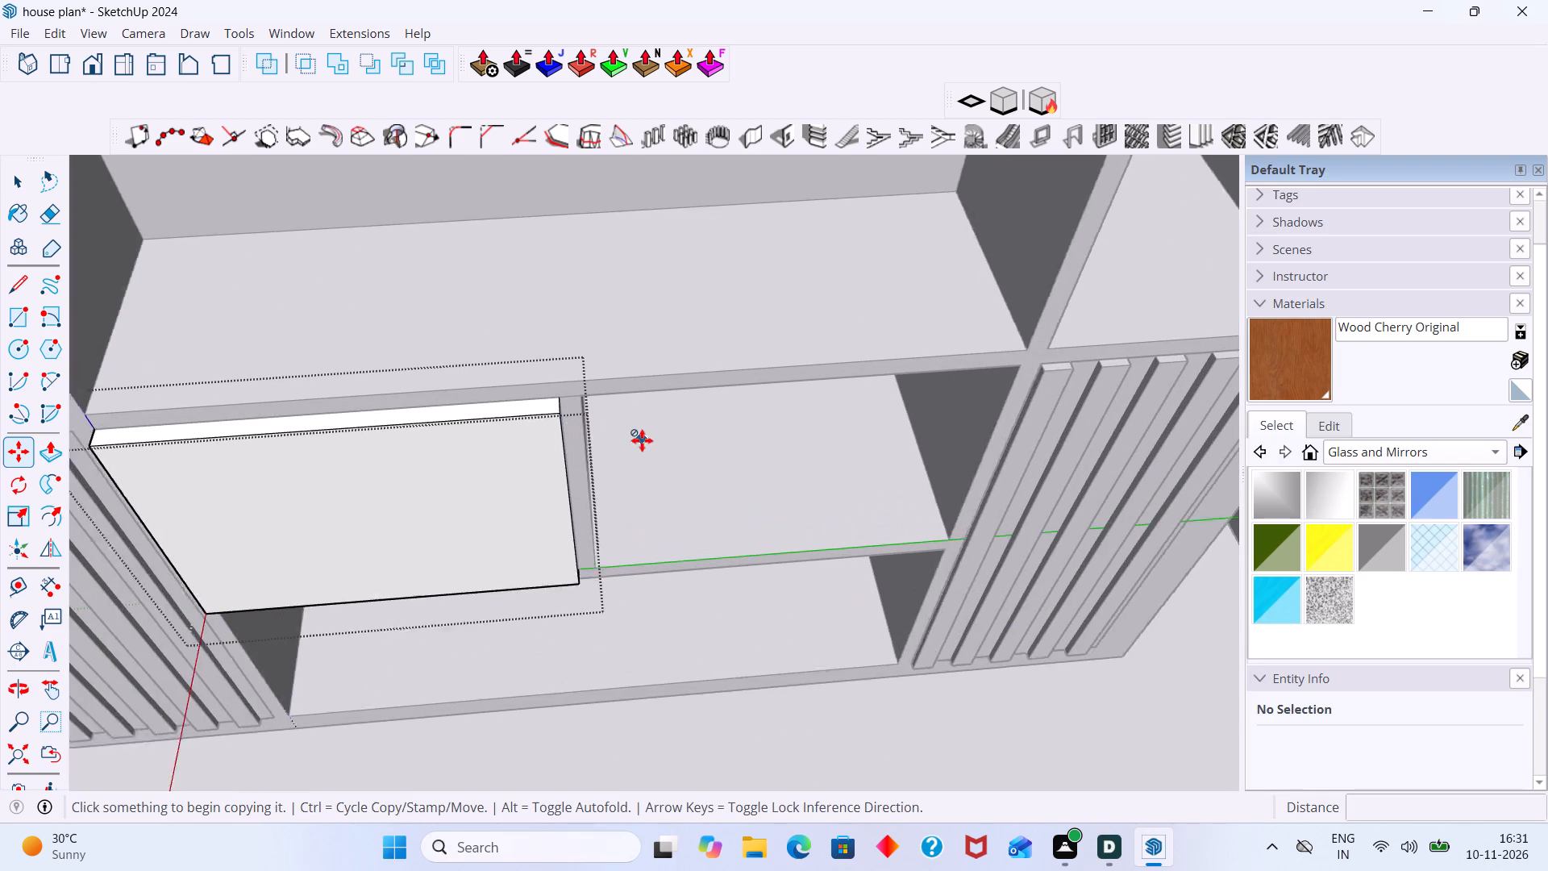
pyautogui.scroll(1, 642, 440)
pyautogui.hotkey('ctrl', 'z')
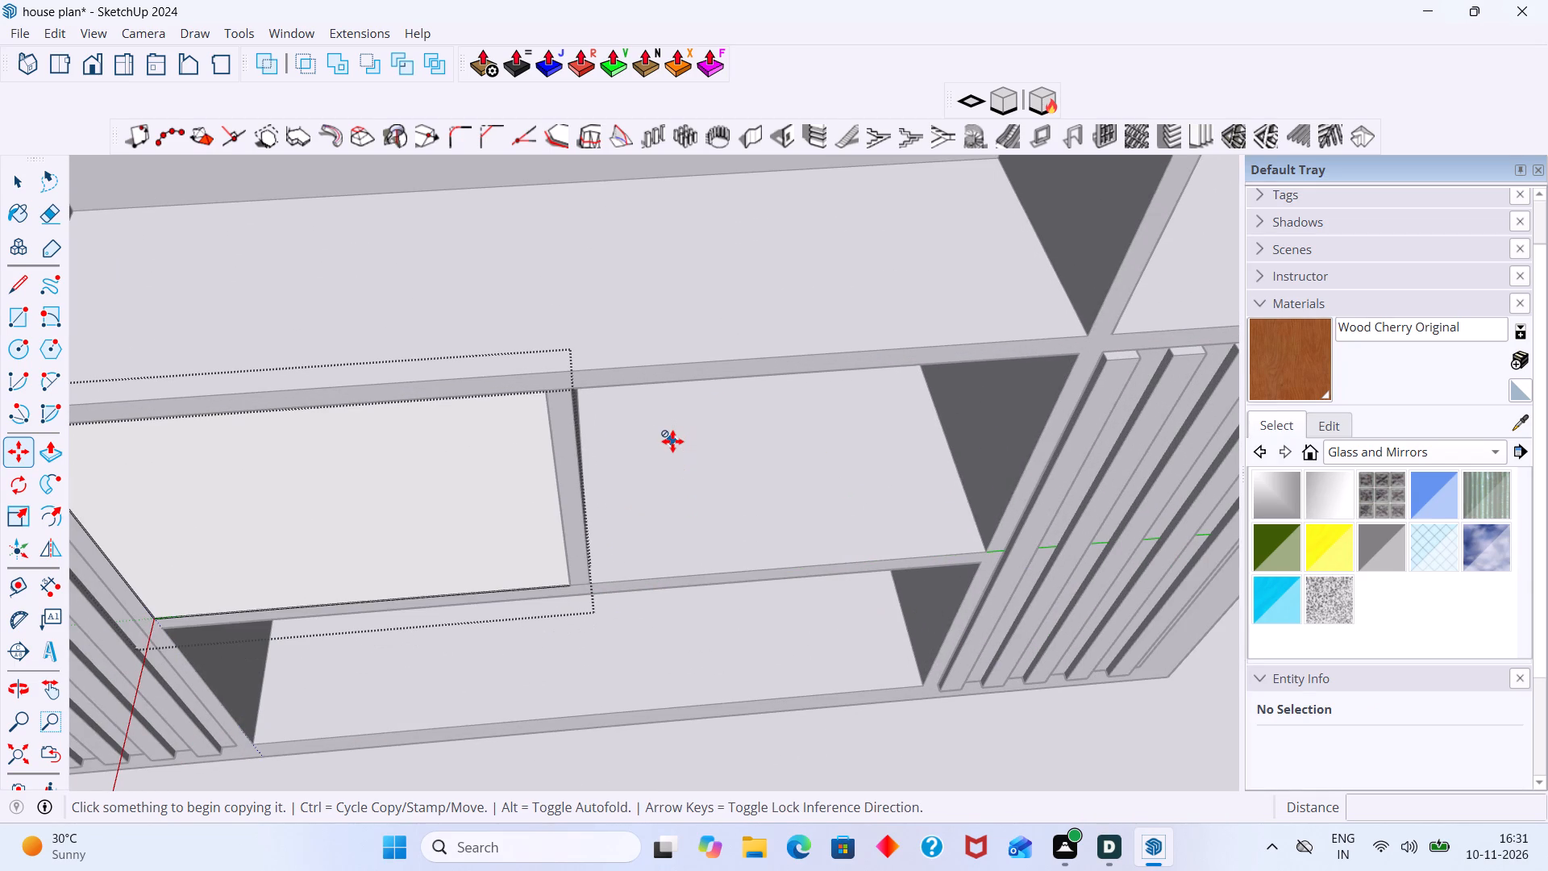
pyautogui.hotkey('ctrl', 'y')
pyautogui.press('space')
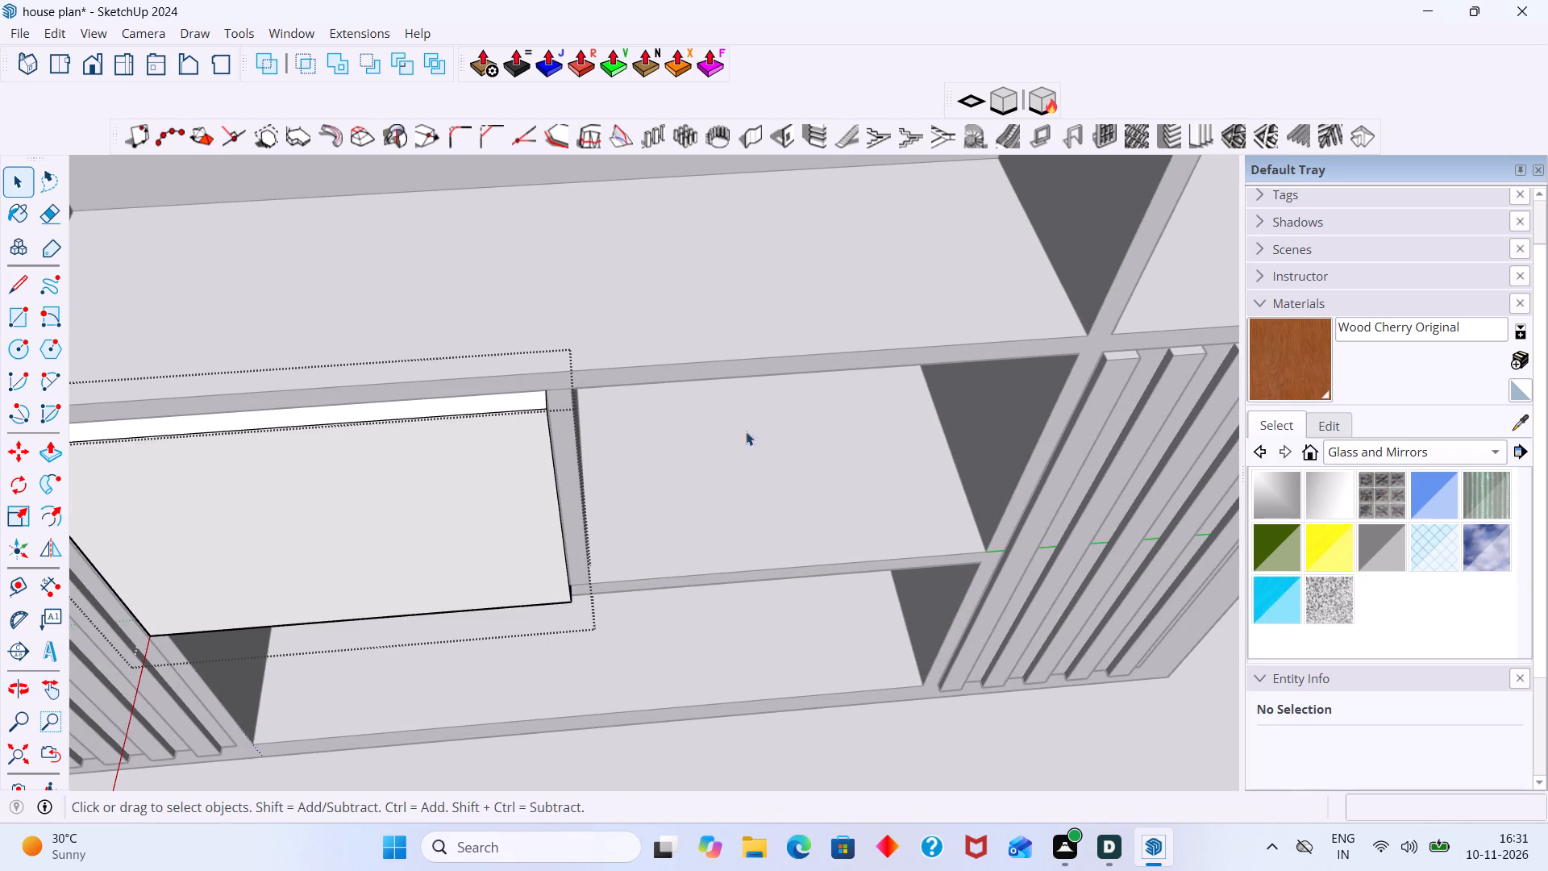
# Copy the front panel about 1' 3 9/16" sideways over the adjoining open compartment, ending beside the other louvred panel.
pyautogui.scroll(-6, 901, 418)
pyautogui.click(934, 627)
pyautogui.scroll(2, 714, 482)
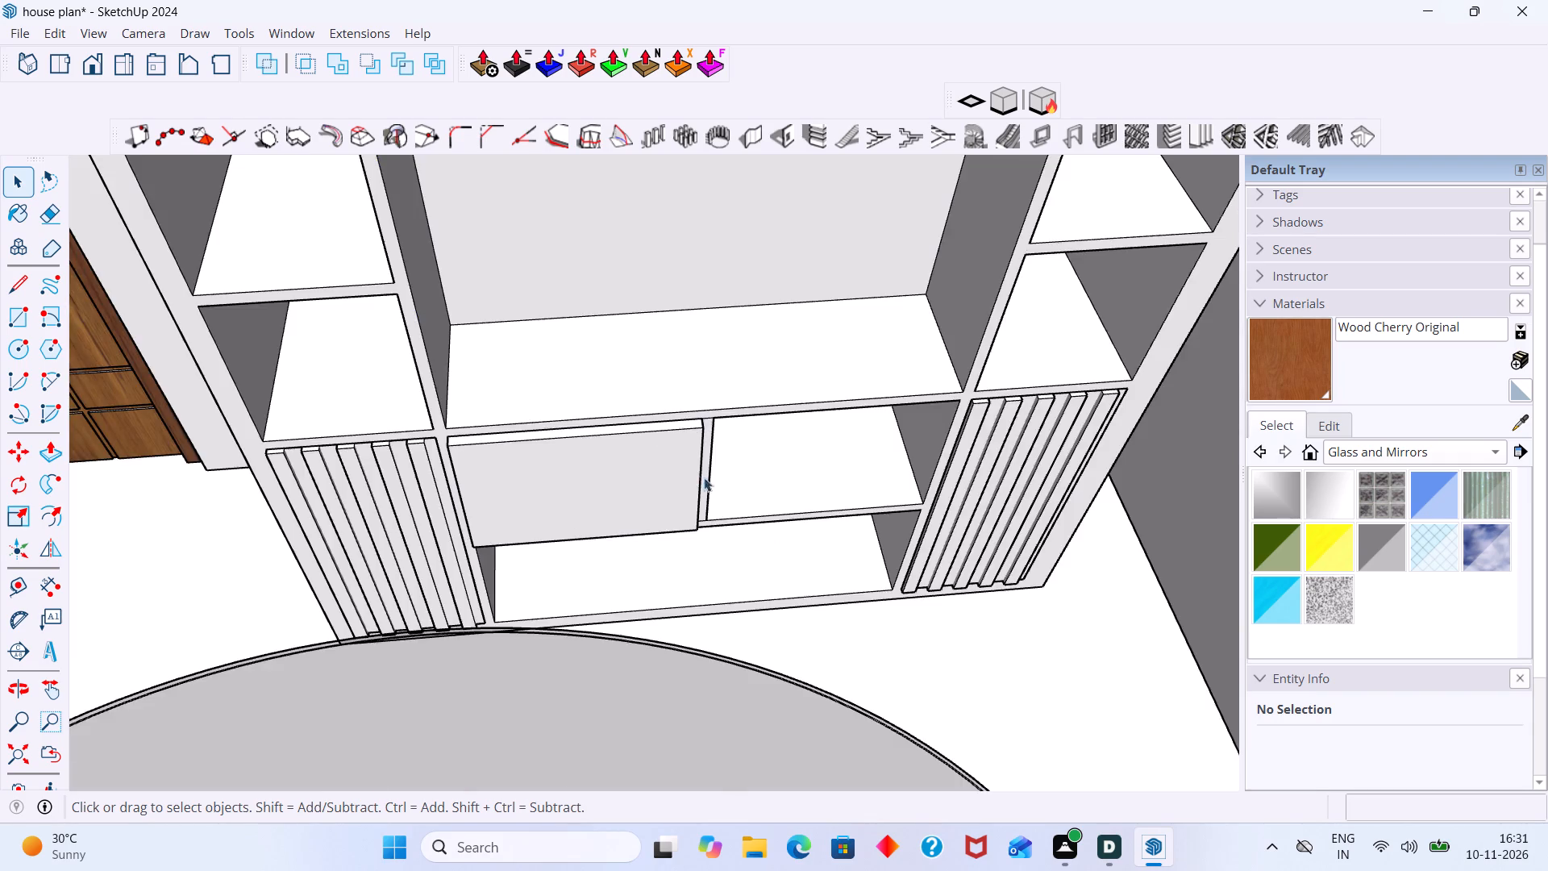
pyautogui.scroll(3, 704, 477)
pyautogui.click(631, 465)
pyautogui.press('m')
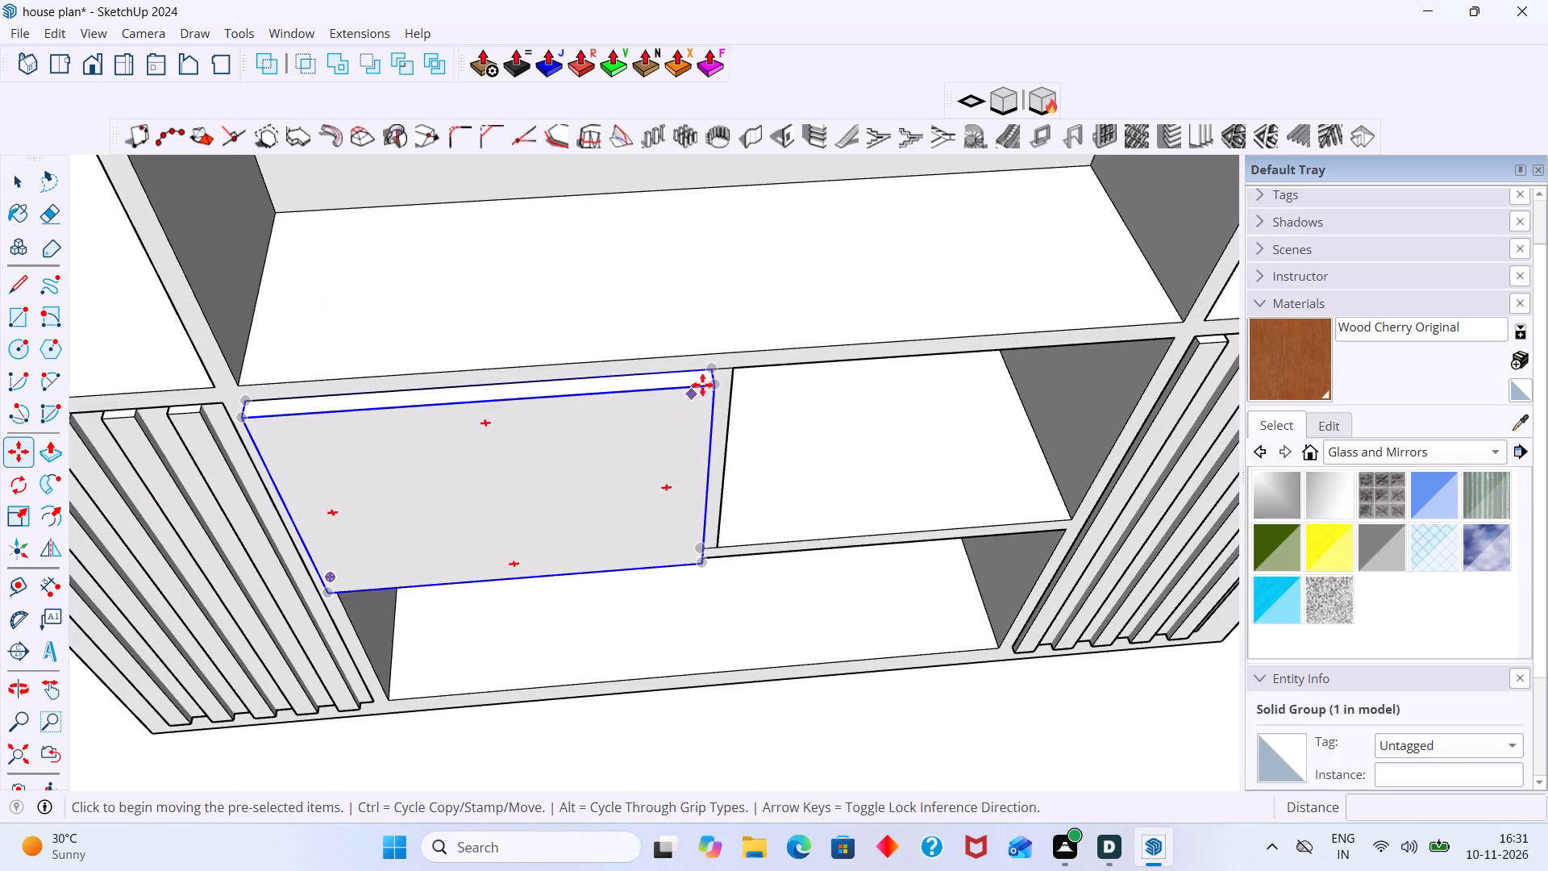
pyautogui.click(712, 367)
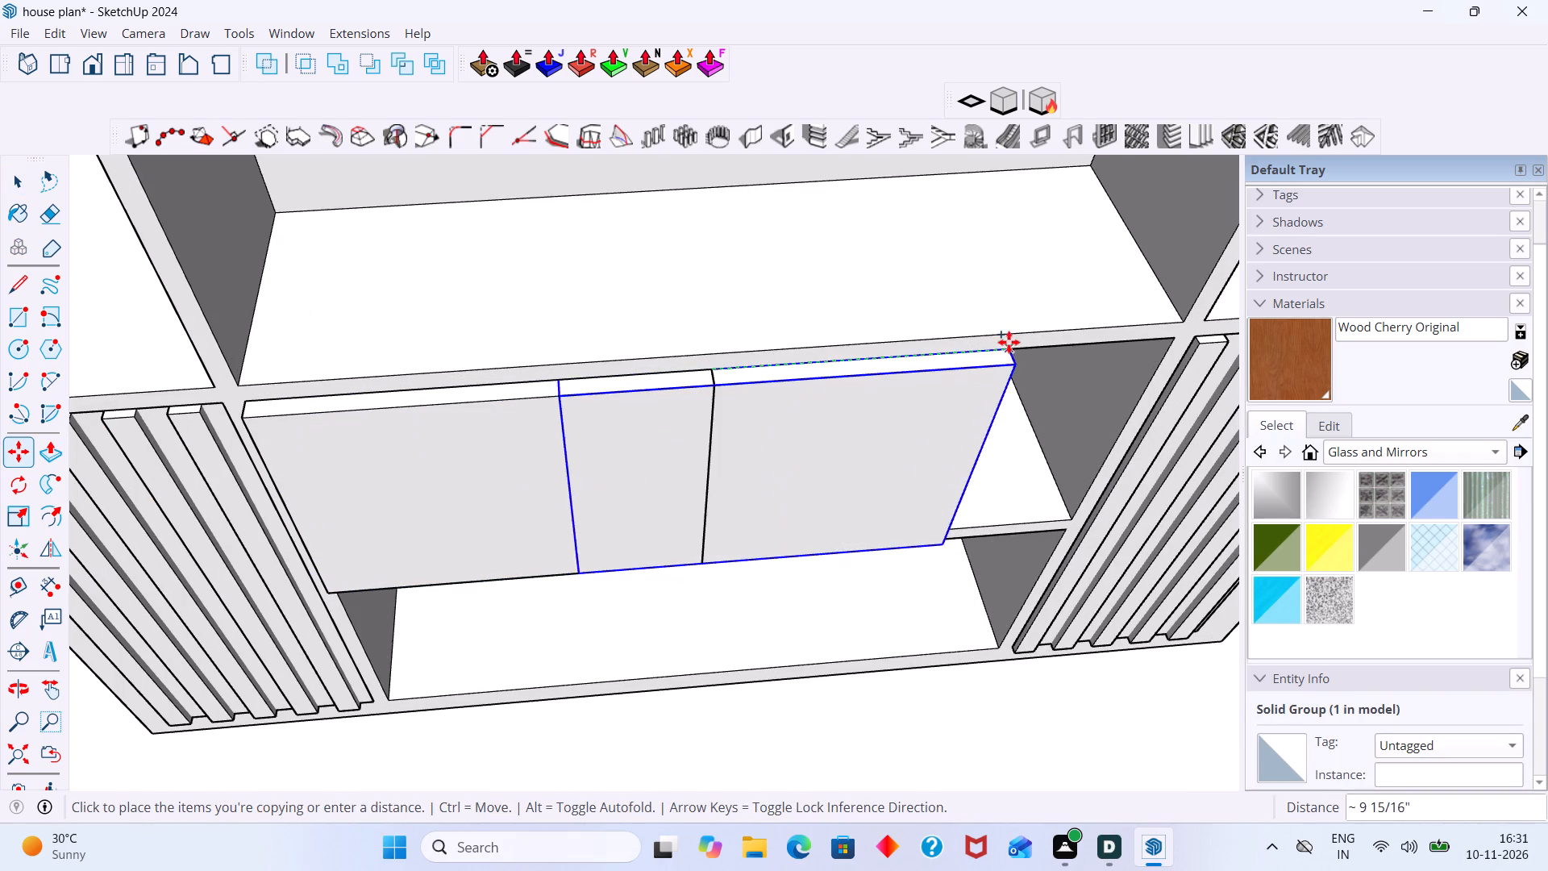
pyautogui.keyDown('shift'); pyautogui.moveTo(1025, 340); pyautogui.dragTo(768, 376, button='middle'); pyautogui.keyUp('shift')
pyautogui.scroll(7, 922, 381)
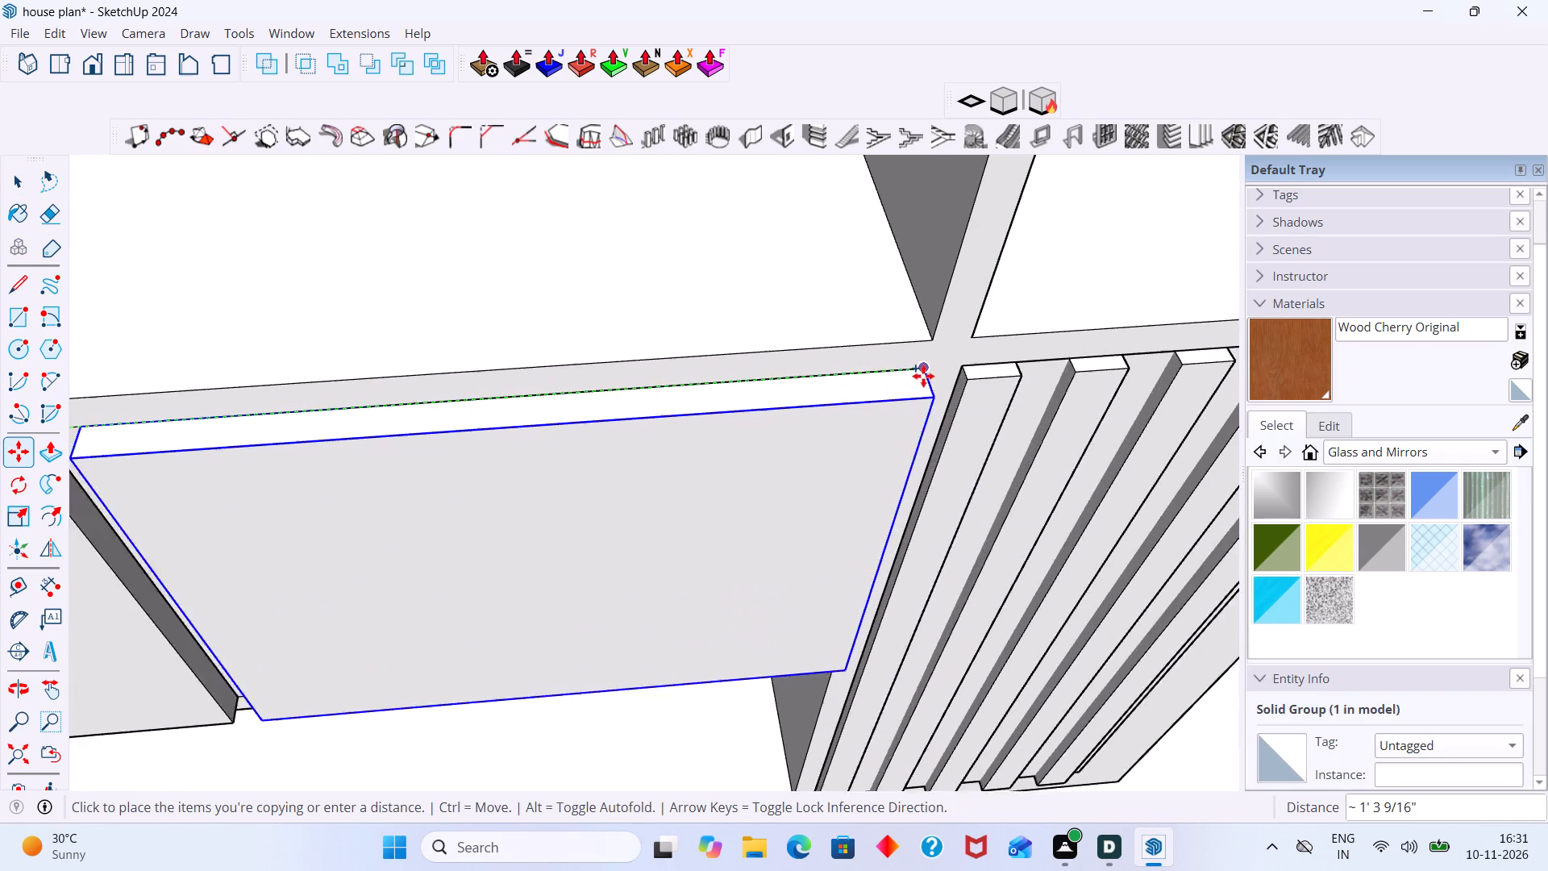
pyautogui.scroll(8, 923, 376)
pyautogui.moveTo(929, 390); pyautogui.dragTo(814, 390, button='middle')
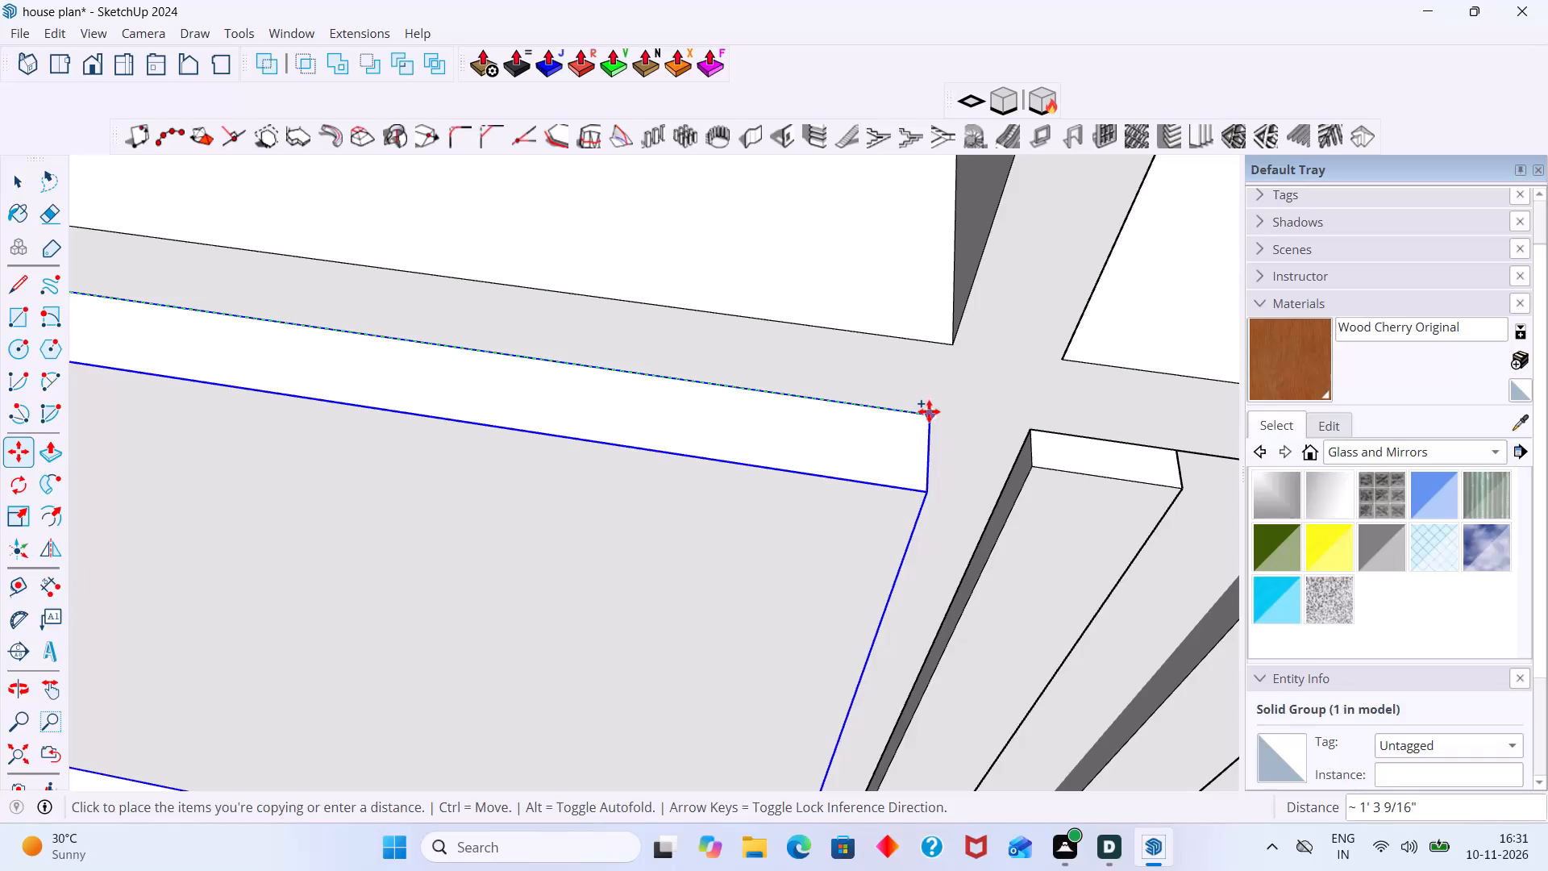
pyautogui.click(929, 413)
pyautogui.press('space')
pyautogui.scroll(-12, 857, 500)
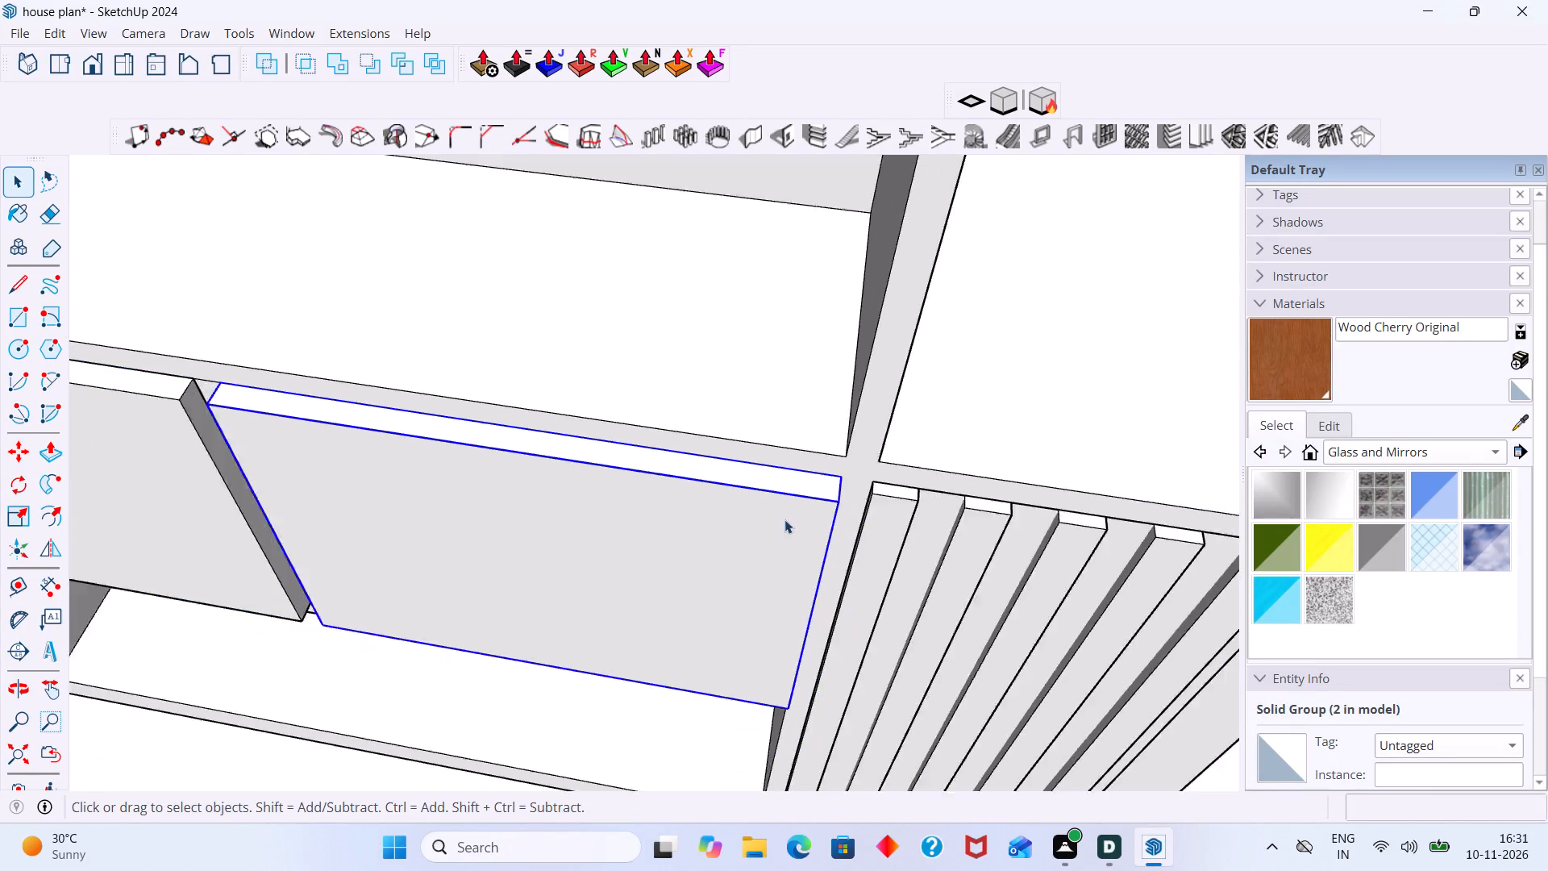
pyautogui.scroll(-18, 784, 519)
pyautogui.click(784, 745)
# Pull the original front panel's top face up by 2 mm.
pyautogui.scroll(7, 680, 581)
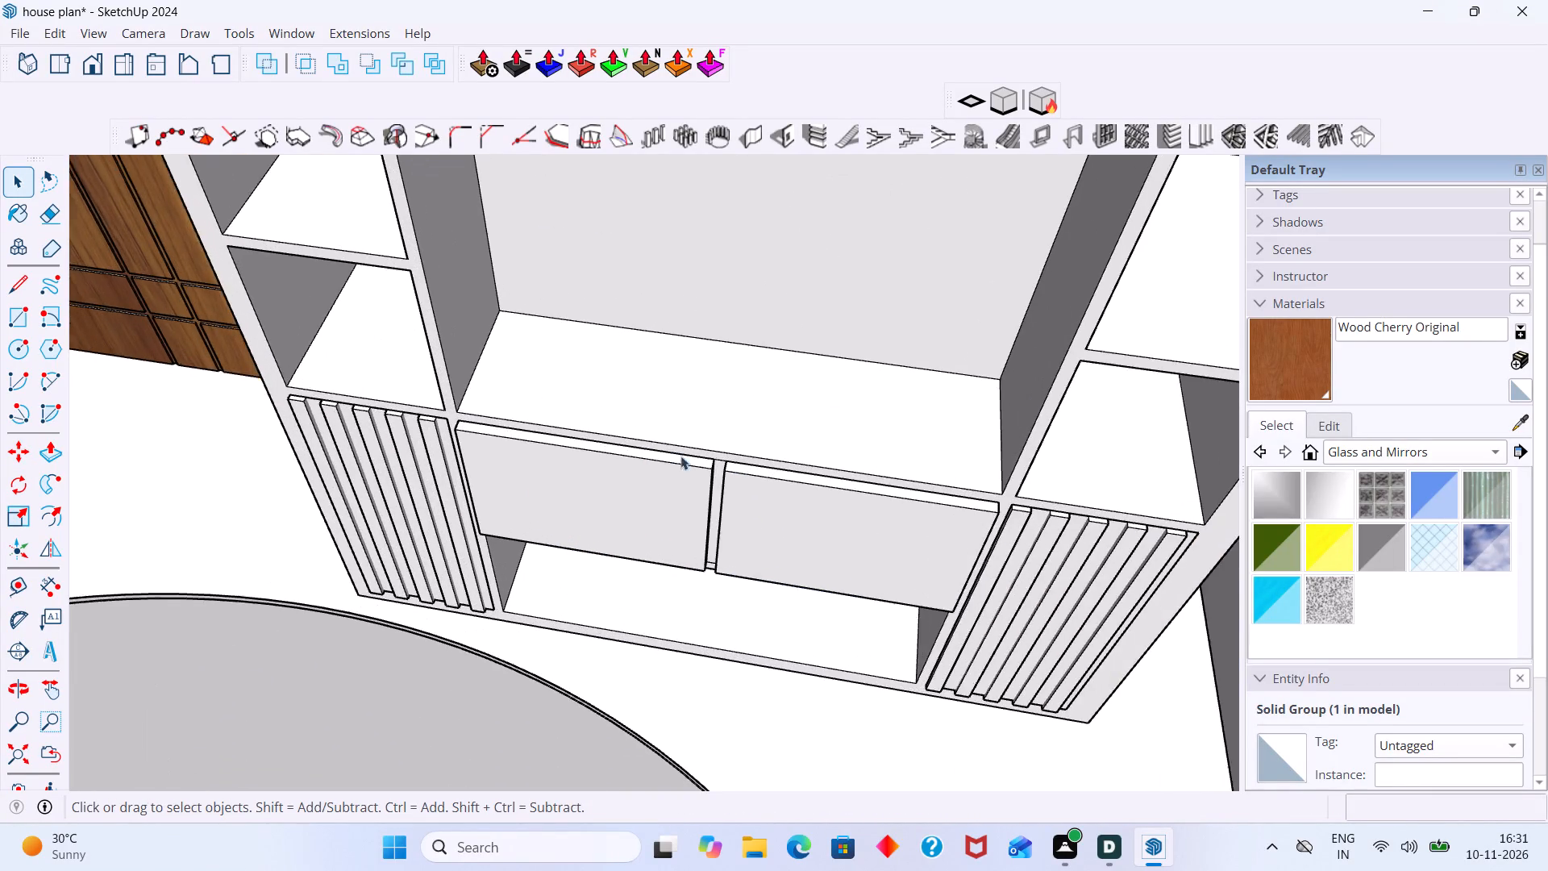
pyautogui.scroll(1, 680, 456)
pyautogui.moveTo(794, 428); pyautogui.dragTo(669, 444, button='middle')
pyautogui.scroll(19, 693, 476)
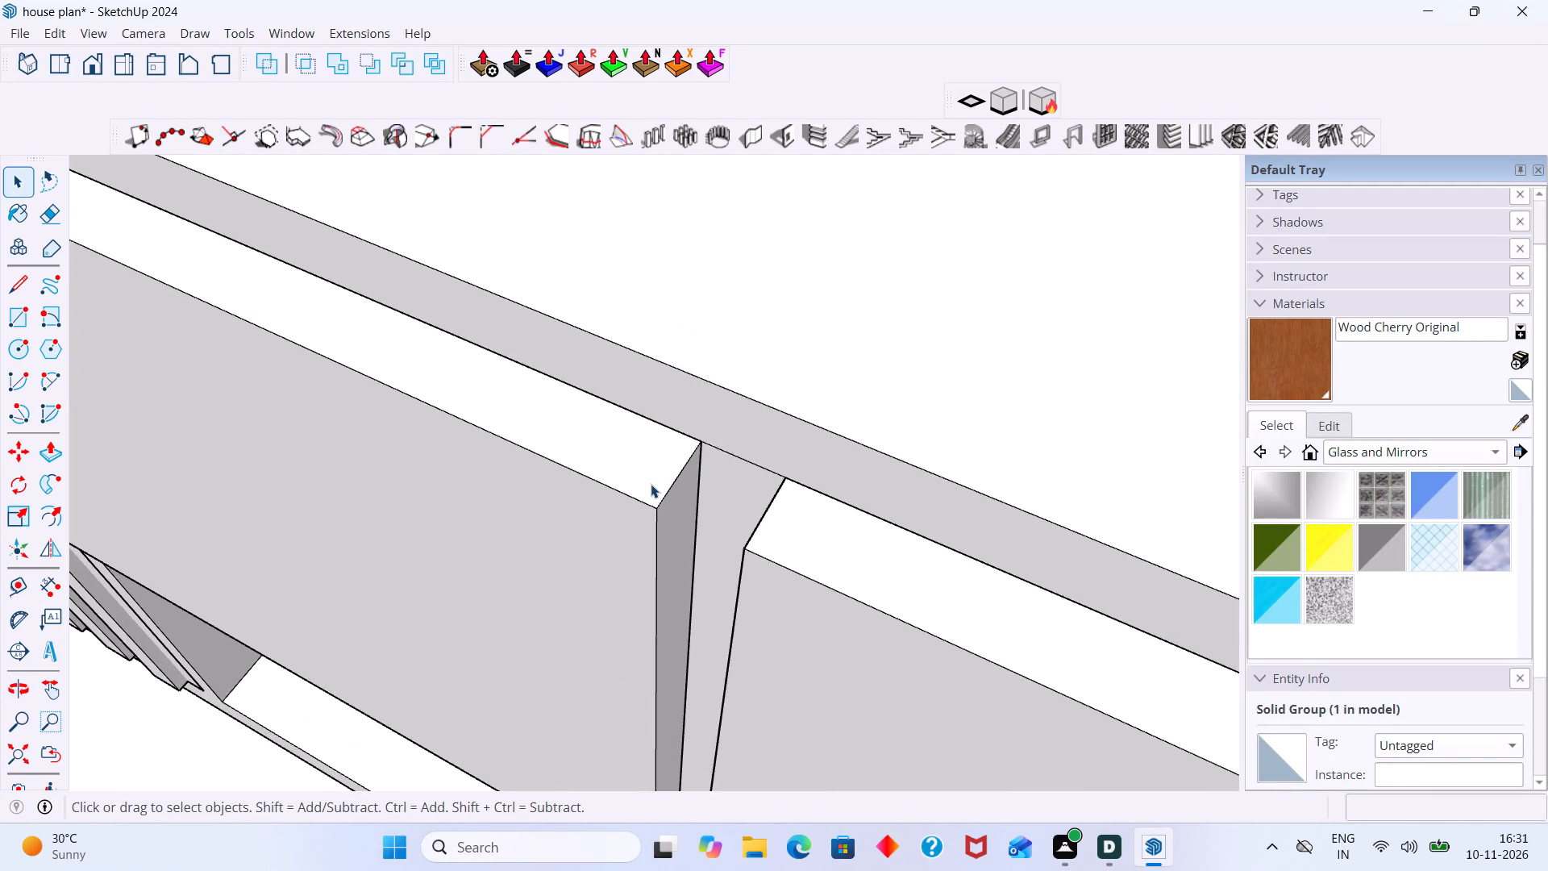
pyautogui.doubleClick(647, 479)
pyautogui.click(646, 476)
pyautogui.doubleClick(646, 476)
pyautogui.scroll(3, 646, 473)
pyautogui.tripleClick(646, 473)
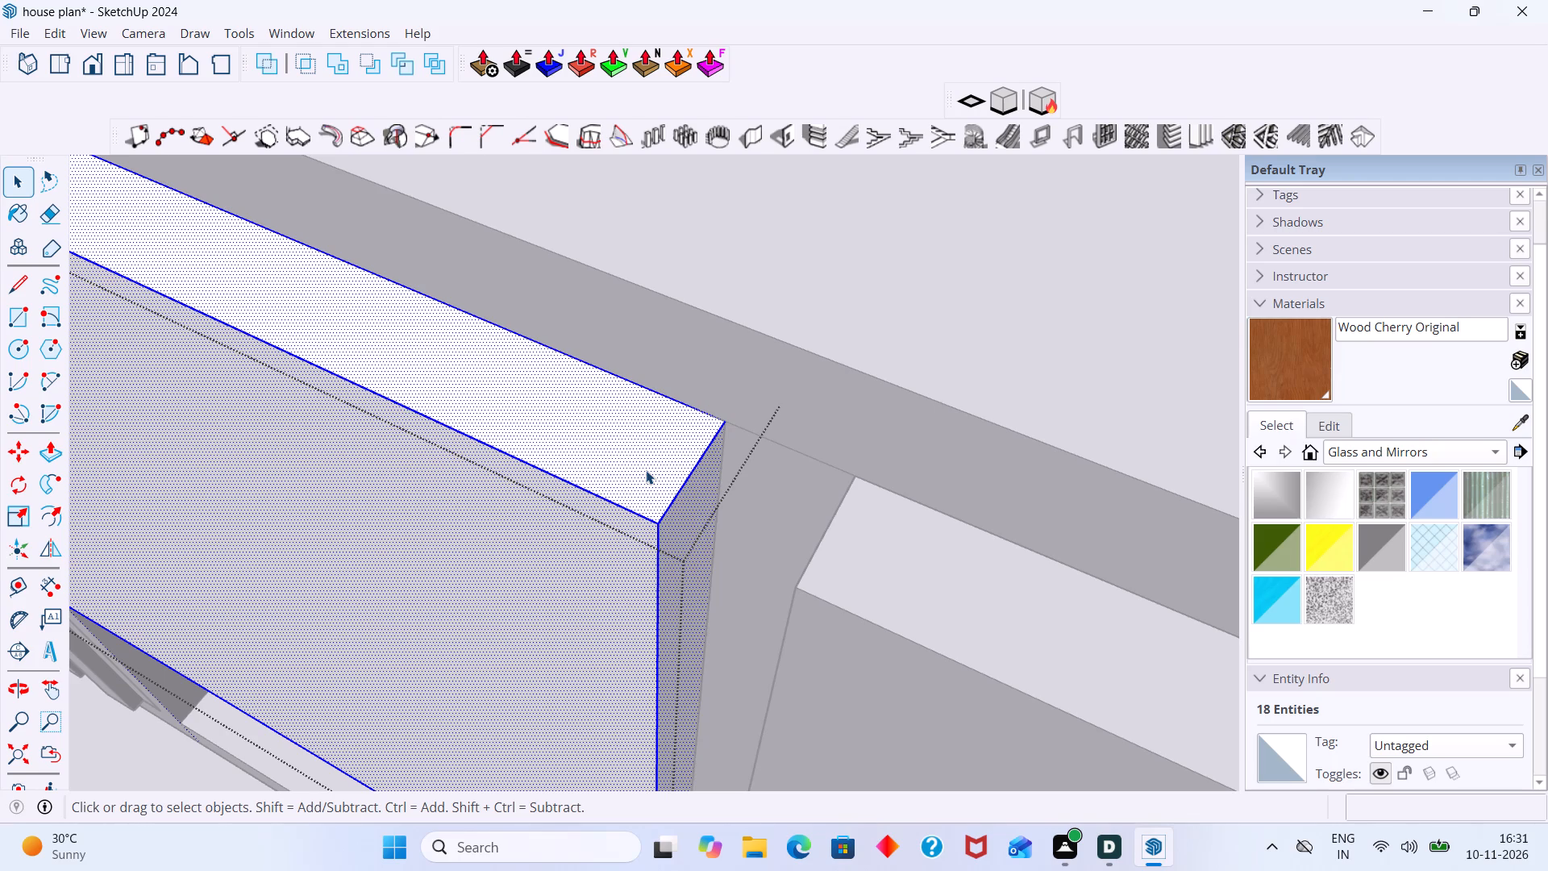
pyautogui.click(646, 470)
pyautogui.doubleClick(631, 457)
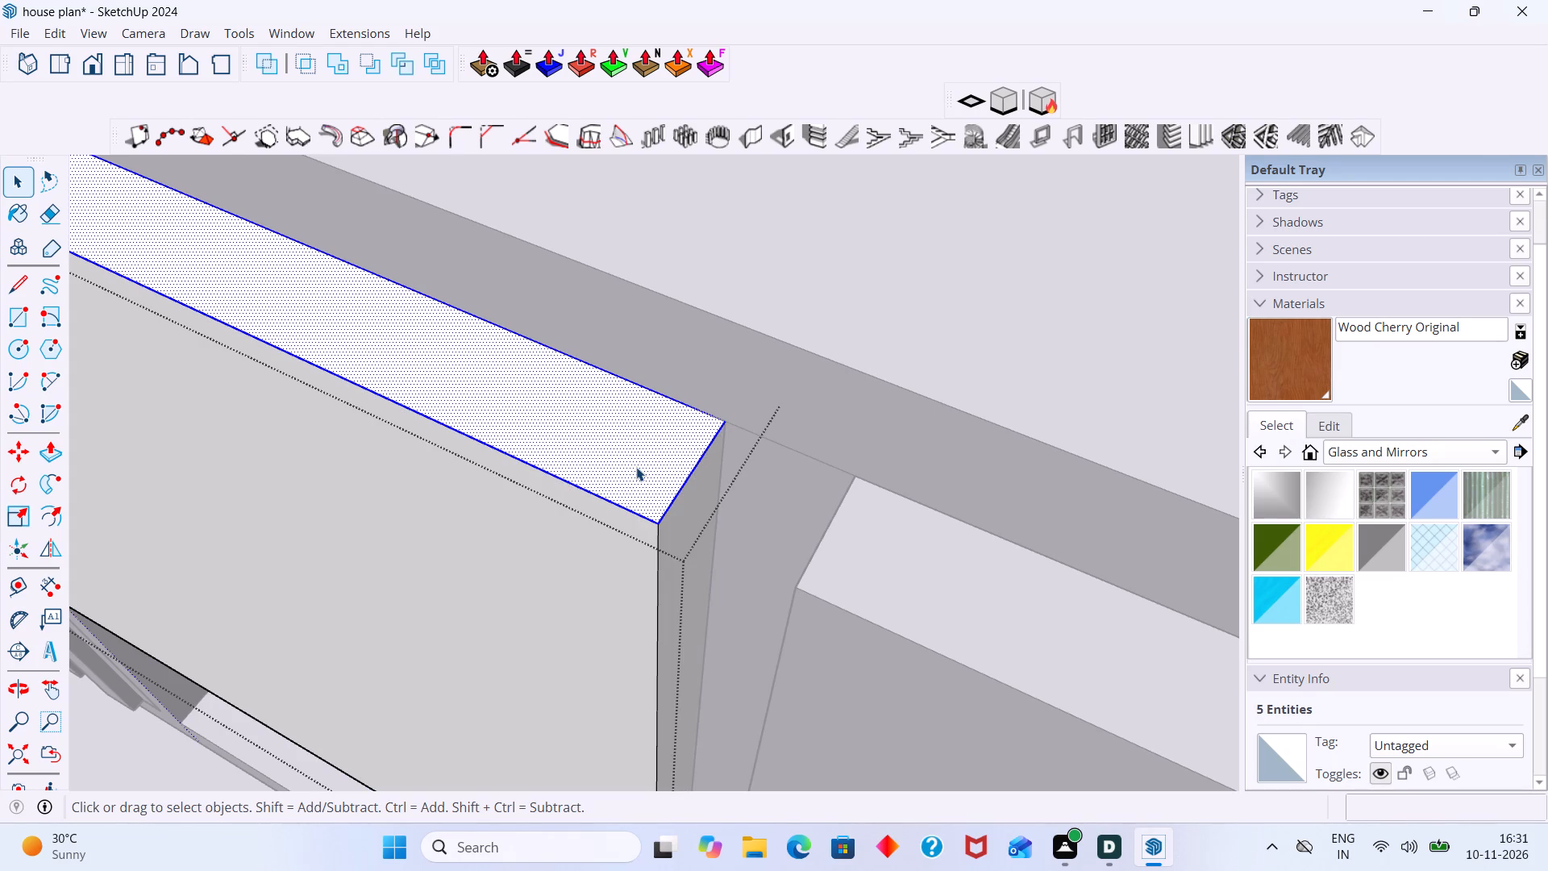
pyautogui.click(636, 467)
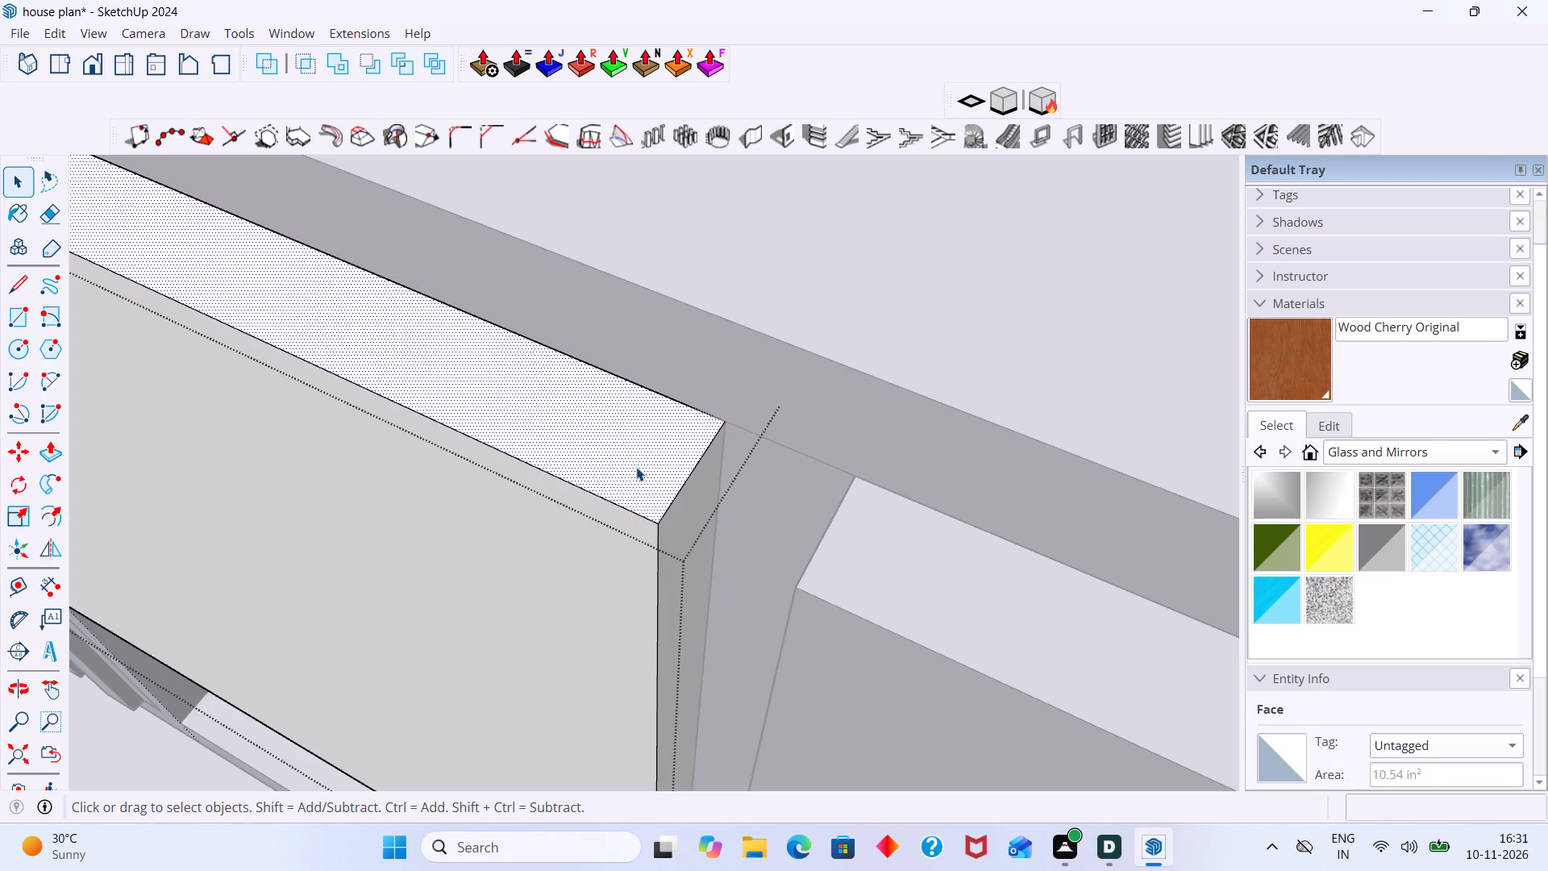
pyautogui.press('p')
pyautogui.click(636, 467)
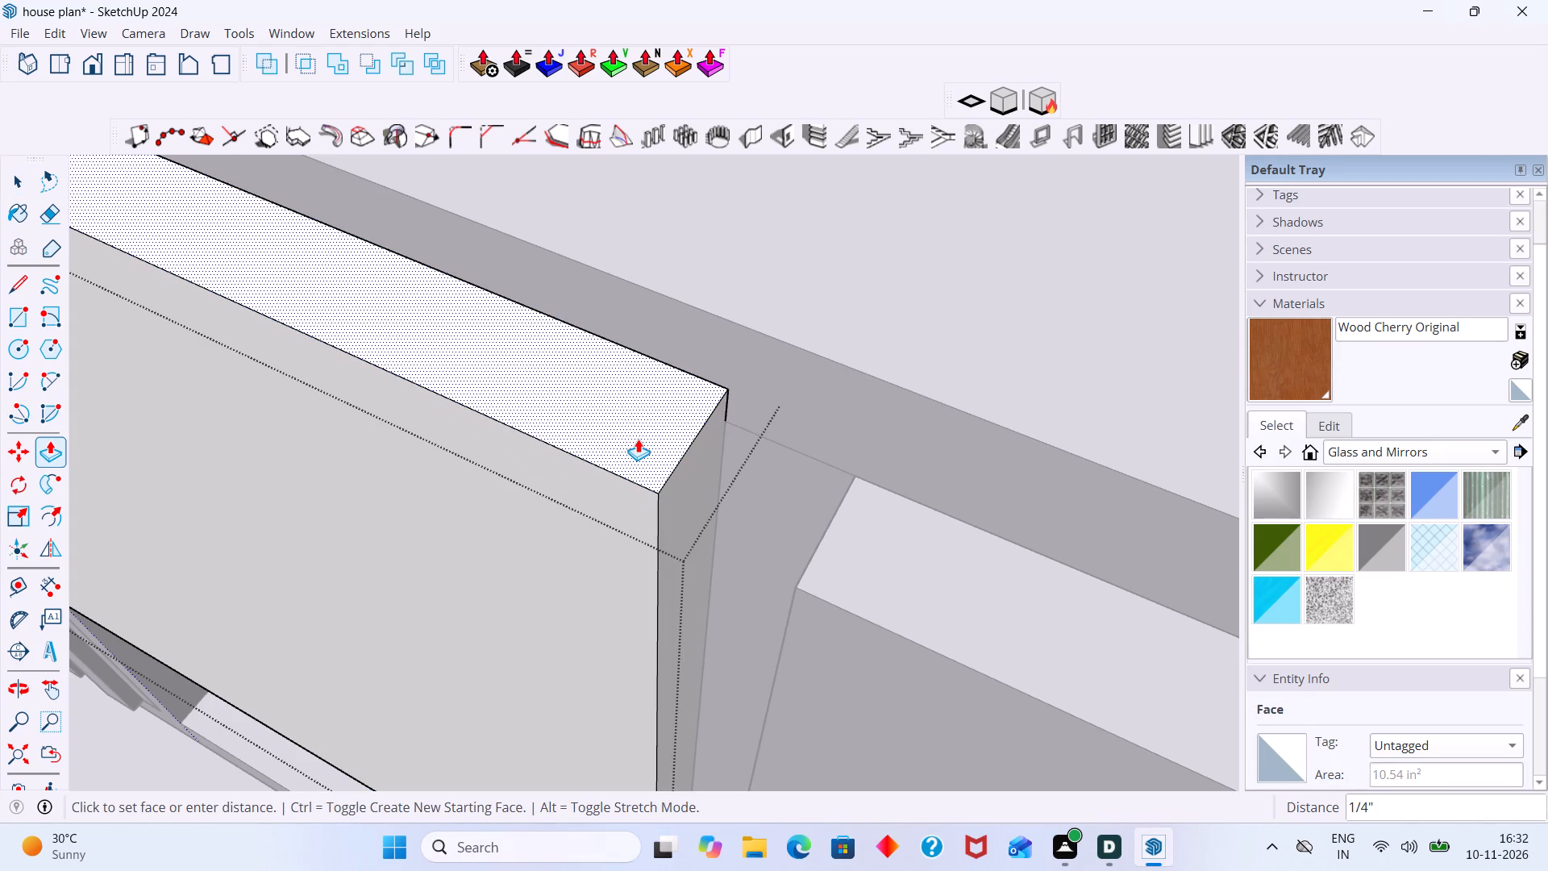
pyautogui.write('2mm')
pyautogui.press('Return')
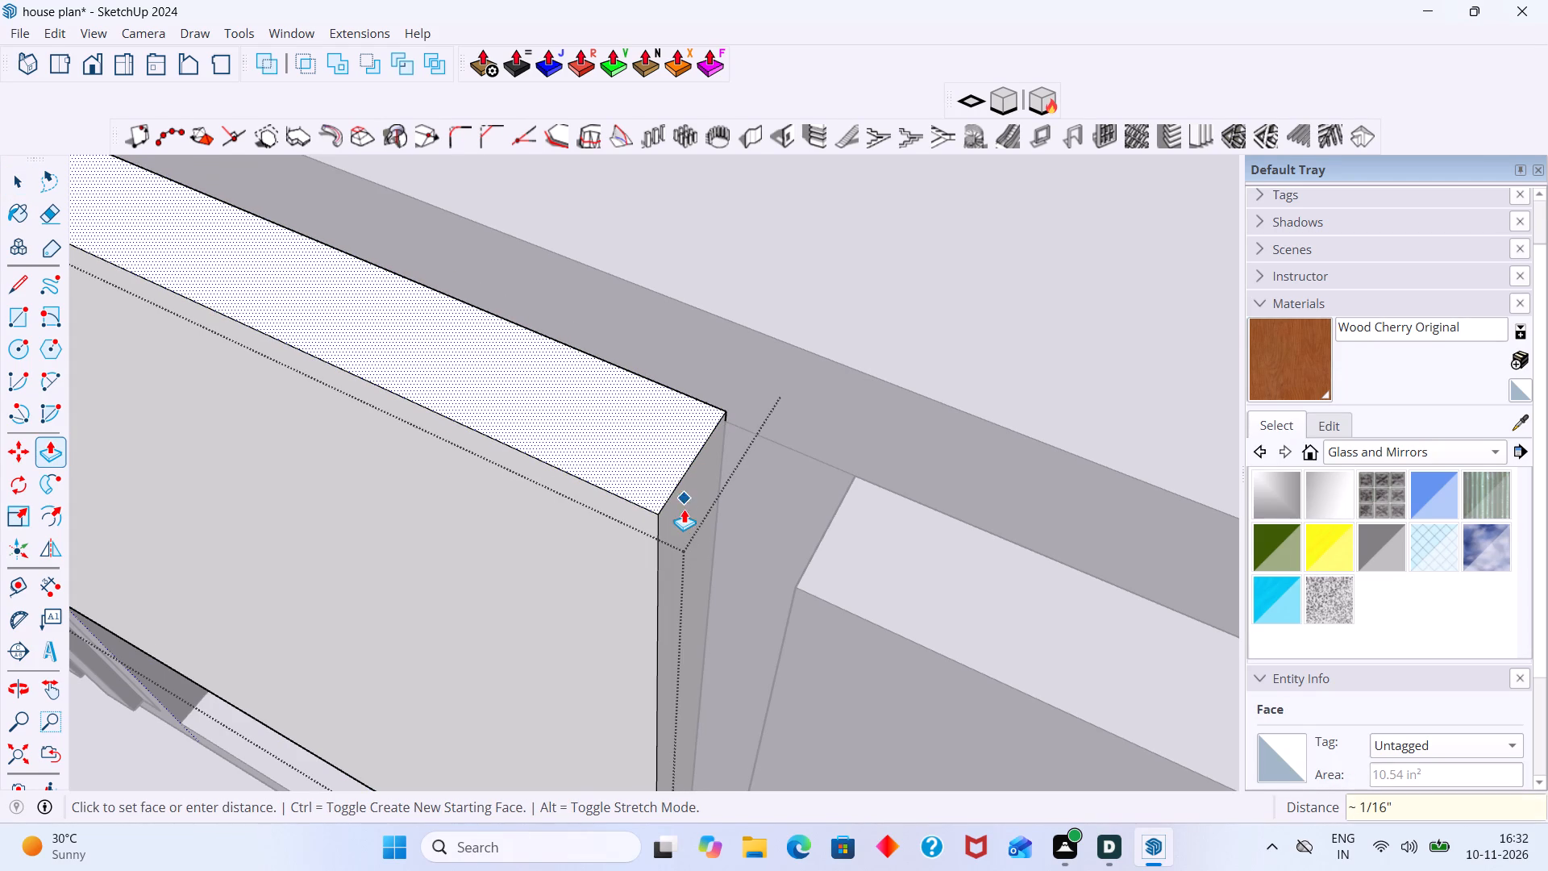
# Repeat the 2 mm pull on the original front panel's side face that faces the copied panel.
pyautogui.scroll(2, 684, 519)
pyautogui.press('space')
pyautogui.click(672, 518)
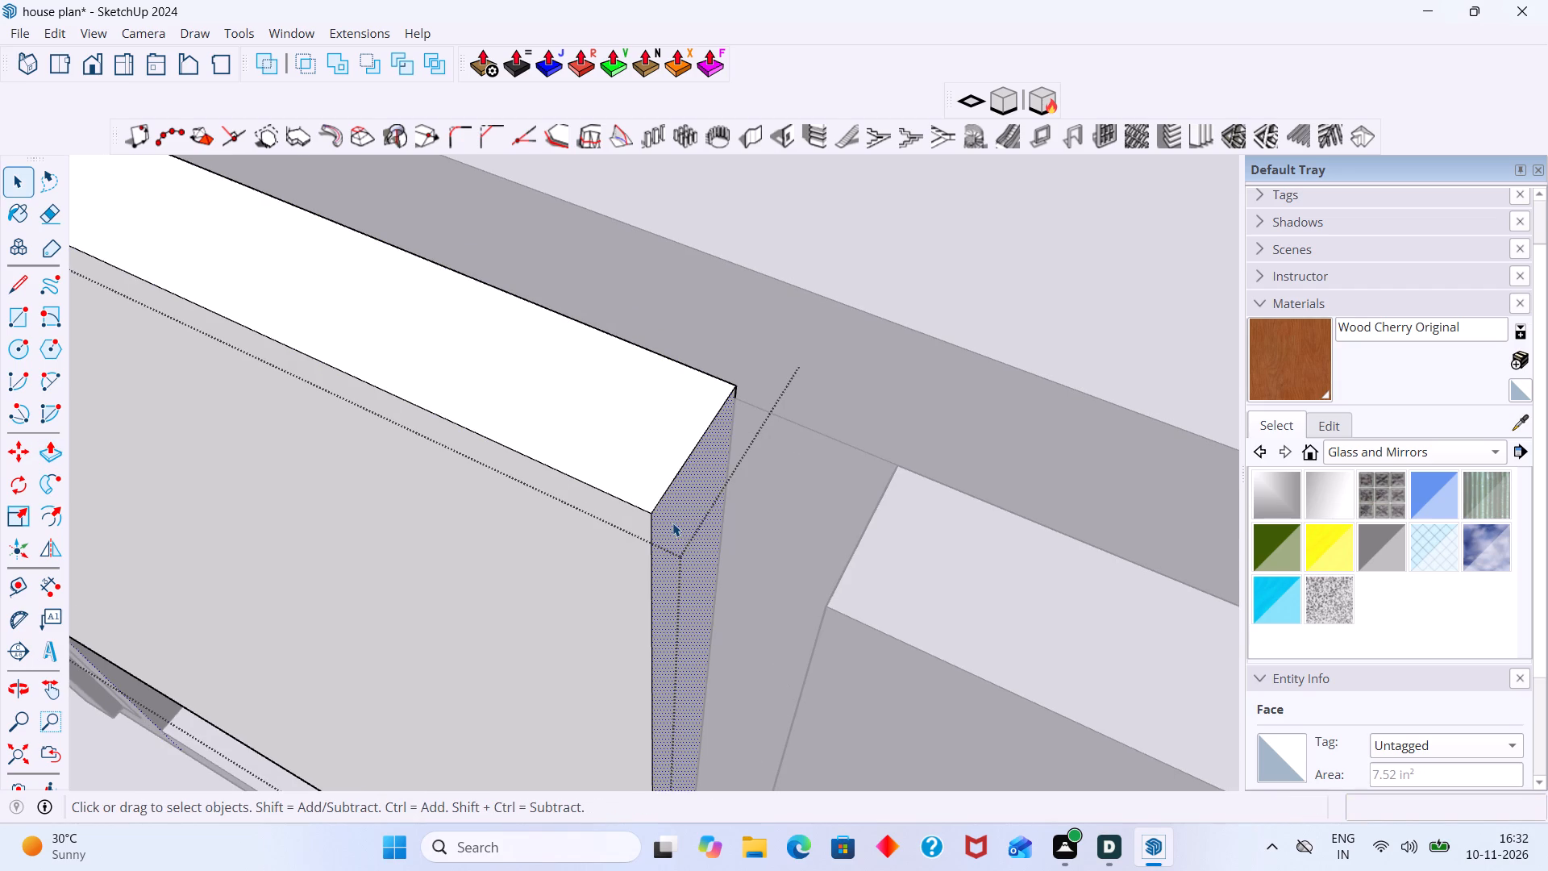
pyautogui.press('p')
pyautogui.doubleClick(672, 523)
pyautogui.scroll(-5, 643, 545)
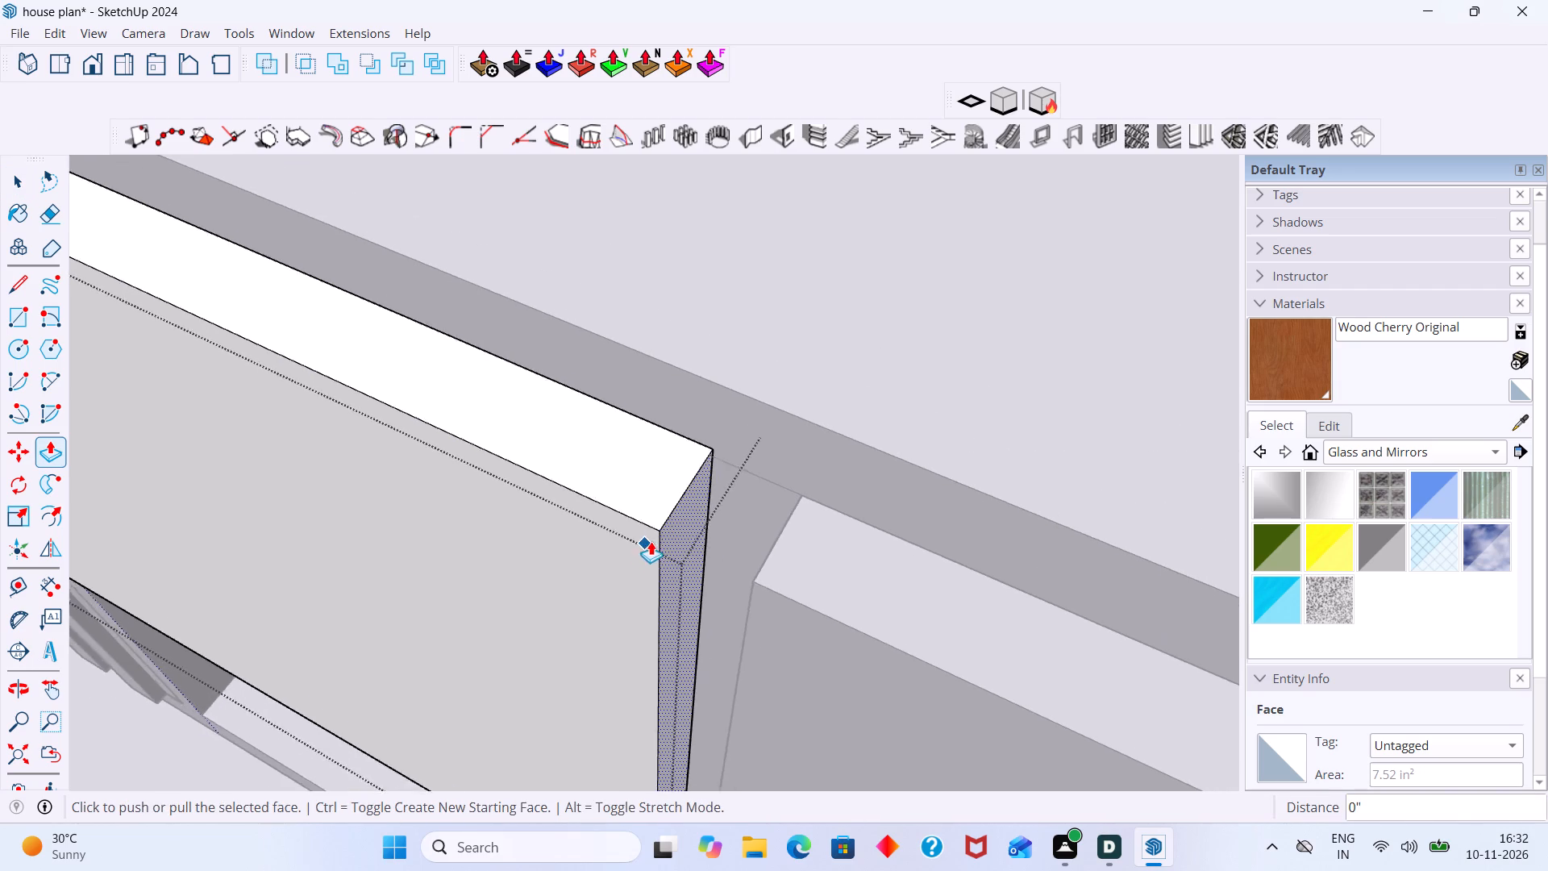
pyautogui.scroll(-6, 651, 541)
pyautogui.press('space')
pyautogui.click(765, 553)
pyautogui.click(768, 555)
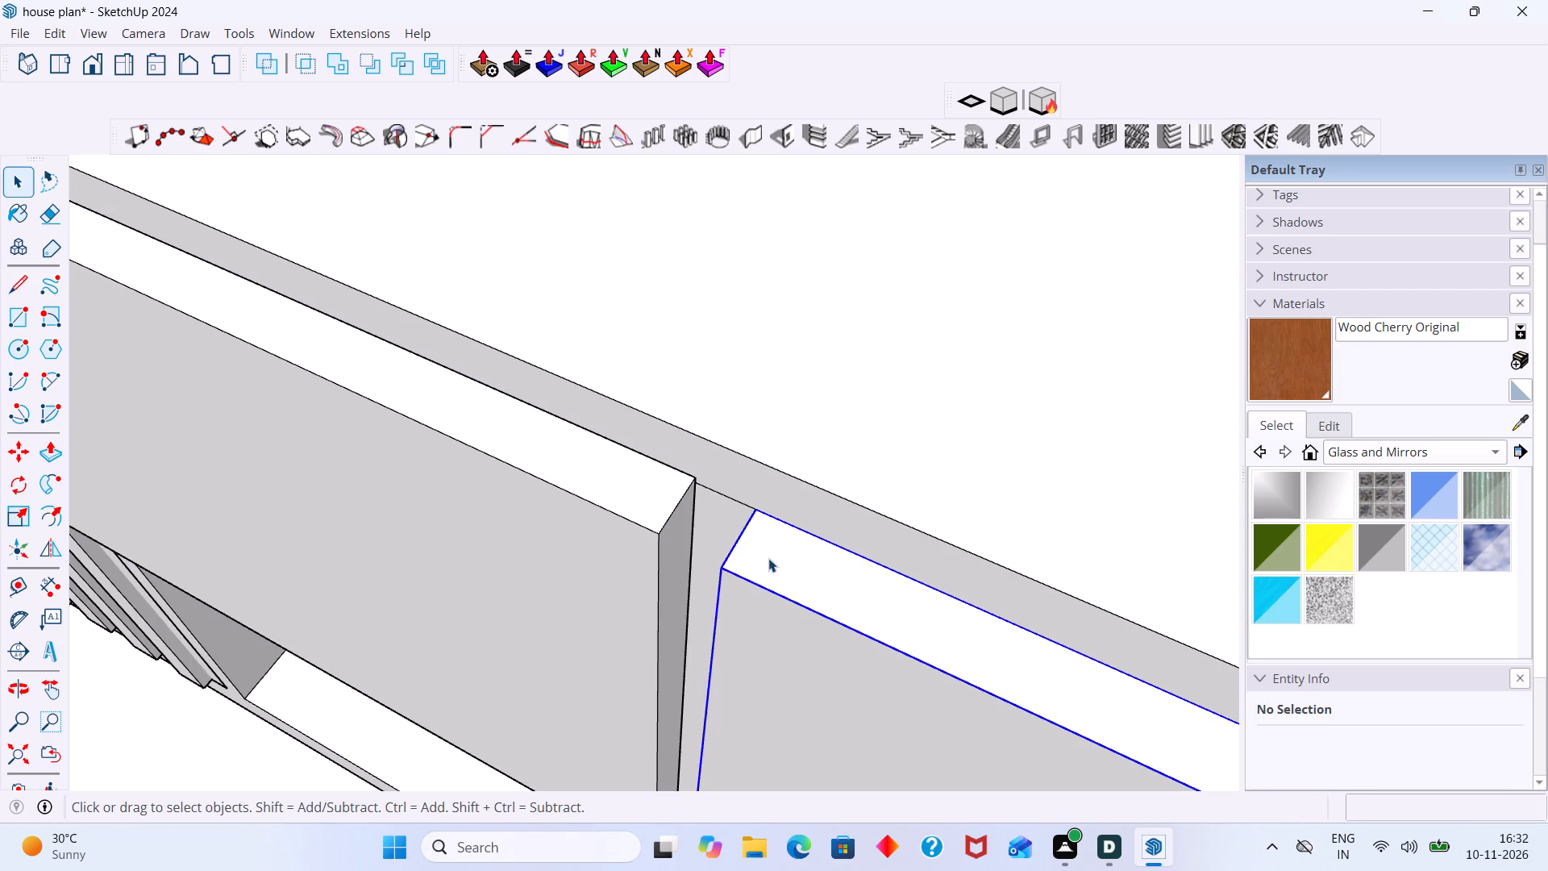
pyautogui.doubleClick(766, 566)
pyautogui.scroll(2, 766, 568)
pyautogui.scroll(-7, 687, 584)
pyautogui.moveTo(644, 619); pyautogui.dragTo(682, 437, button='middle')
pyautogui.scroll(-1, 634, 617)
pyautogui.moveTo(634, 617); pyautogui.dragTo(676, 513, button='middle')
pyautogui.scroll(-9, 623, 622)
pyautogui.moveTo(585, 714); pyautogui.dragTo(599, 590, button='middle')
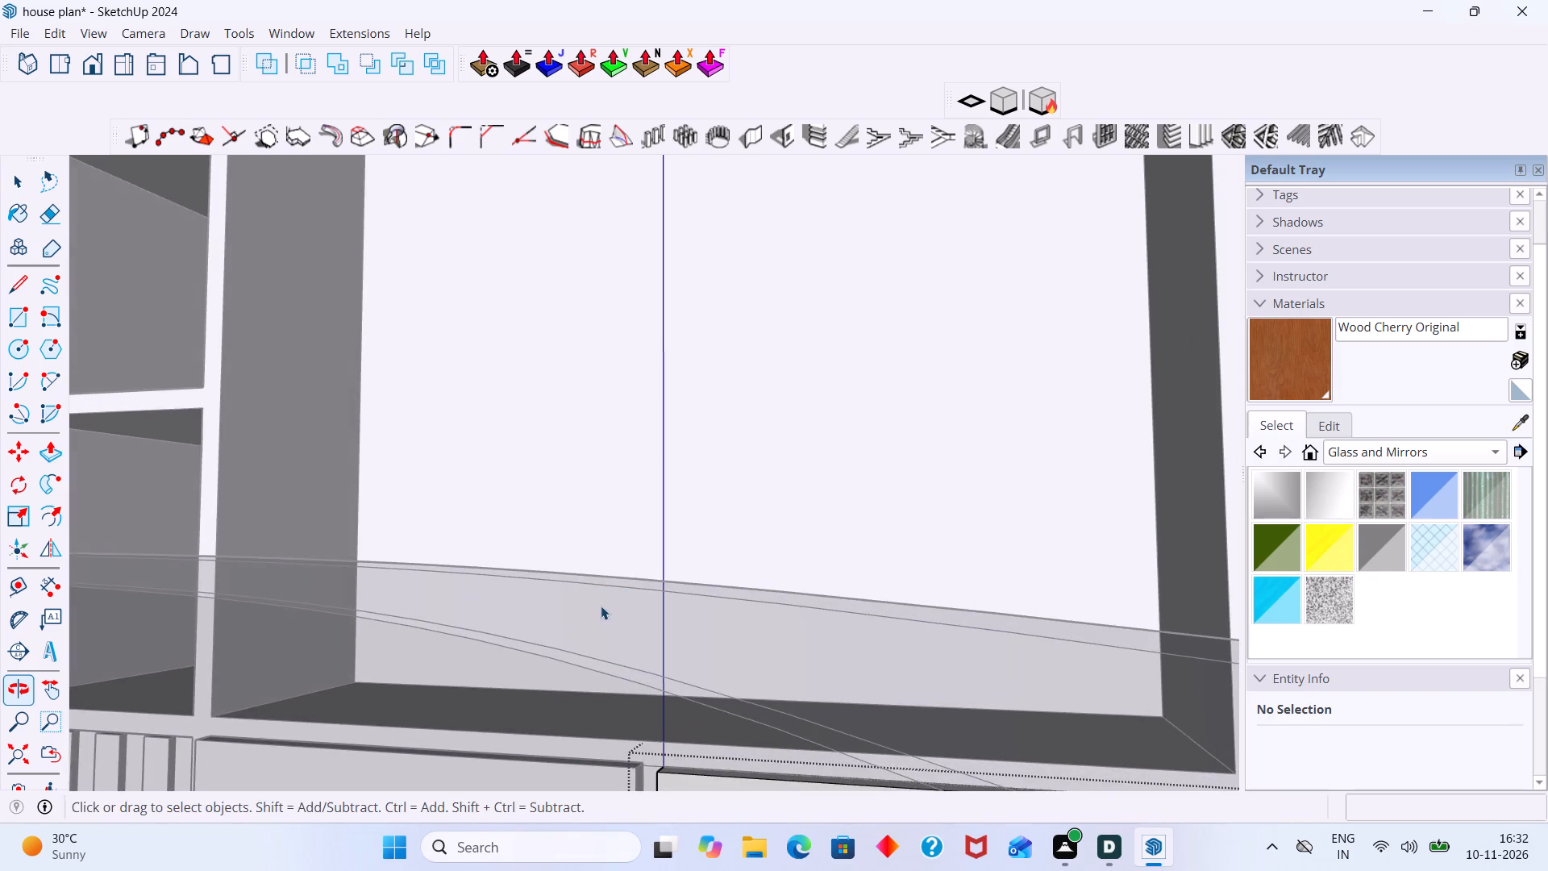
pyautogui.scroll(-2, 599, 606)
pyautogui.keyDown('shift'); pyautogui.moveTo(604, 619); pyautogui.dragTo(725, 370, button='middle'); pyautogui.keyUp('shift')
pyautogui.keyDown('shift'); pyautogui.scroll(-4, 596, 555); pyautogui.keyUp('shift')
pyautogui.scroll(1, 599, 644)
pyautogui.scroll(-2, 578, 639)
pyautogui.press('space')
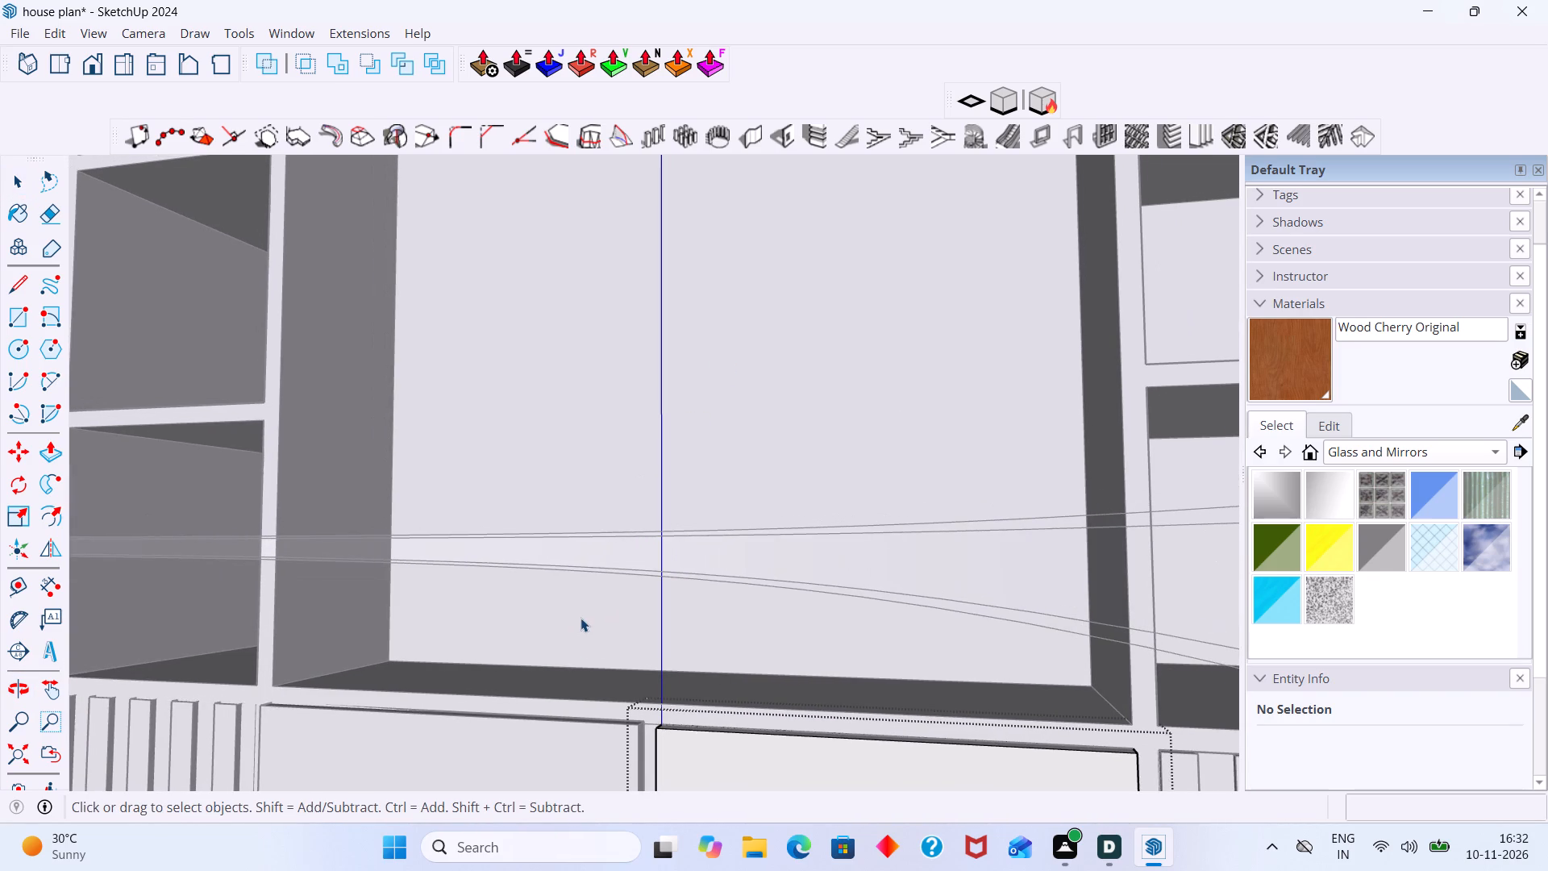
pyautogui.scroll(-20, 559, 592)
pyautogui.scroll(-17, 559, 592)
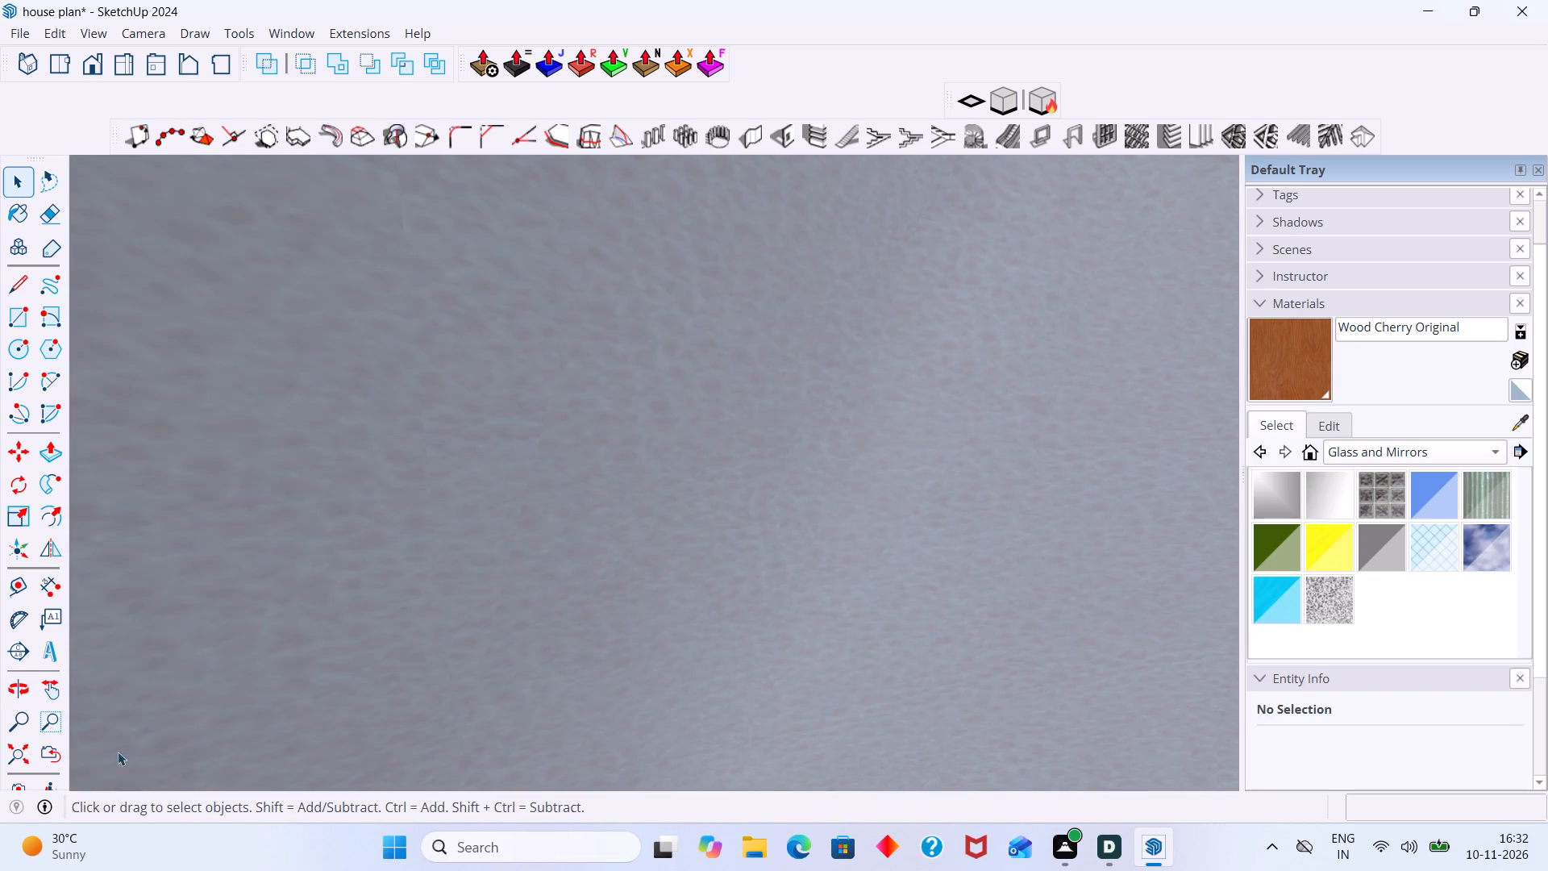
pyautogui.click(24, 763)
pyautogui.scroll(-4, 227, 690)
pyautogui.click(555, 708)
# Repeat the 2 mm pull on the original front panel's outer side face, next to its neighbouring louvred panel.
pyautogui.moveTo(649, 595); pyautogui.dragTo(635, 752, button='middle')
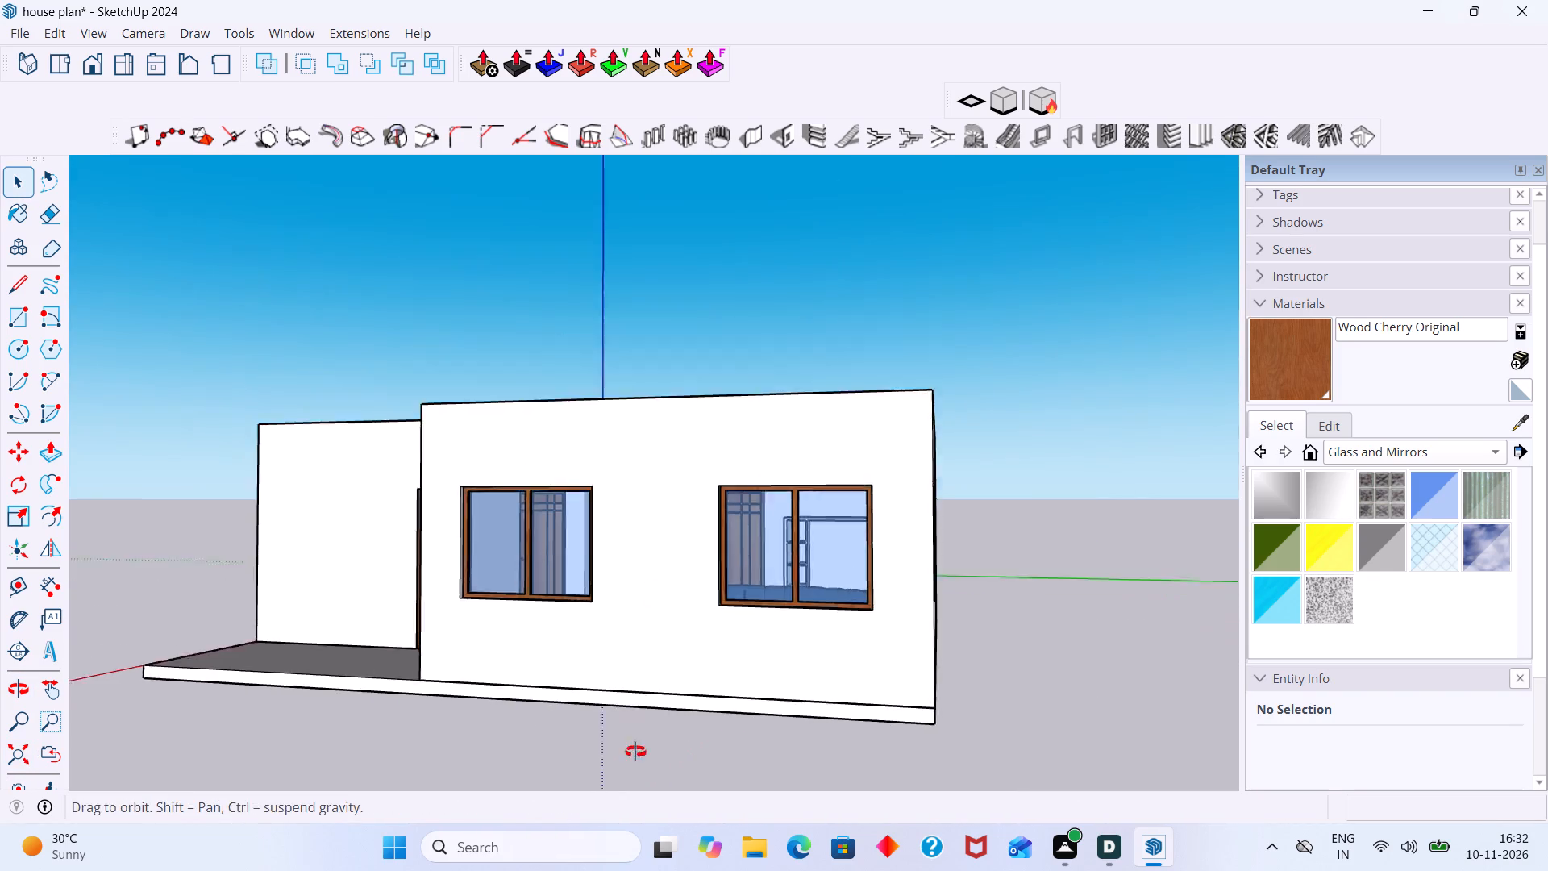
pyautogui.moveTo(635, 752); pyautogui.dragTo(669, 837, button='middle')
pyautogui.scroll(6, 714, 586)
pyautogui.moveTo(859, 665); pyautogui.dragTo(896, 670, button='middle')
pyautogui.keyDown('shift'); pyautogui.moveTo(886, 648); pyautogui.dragTo(743, 493, button='middle'); pyautogui.keyUp('shift')
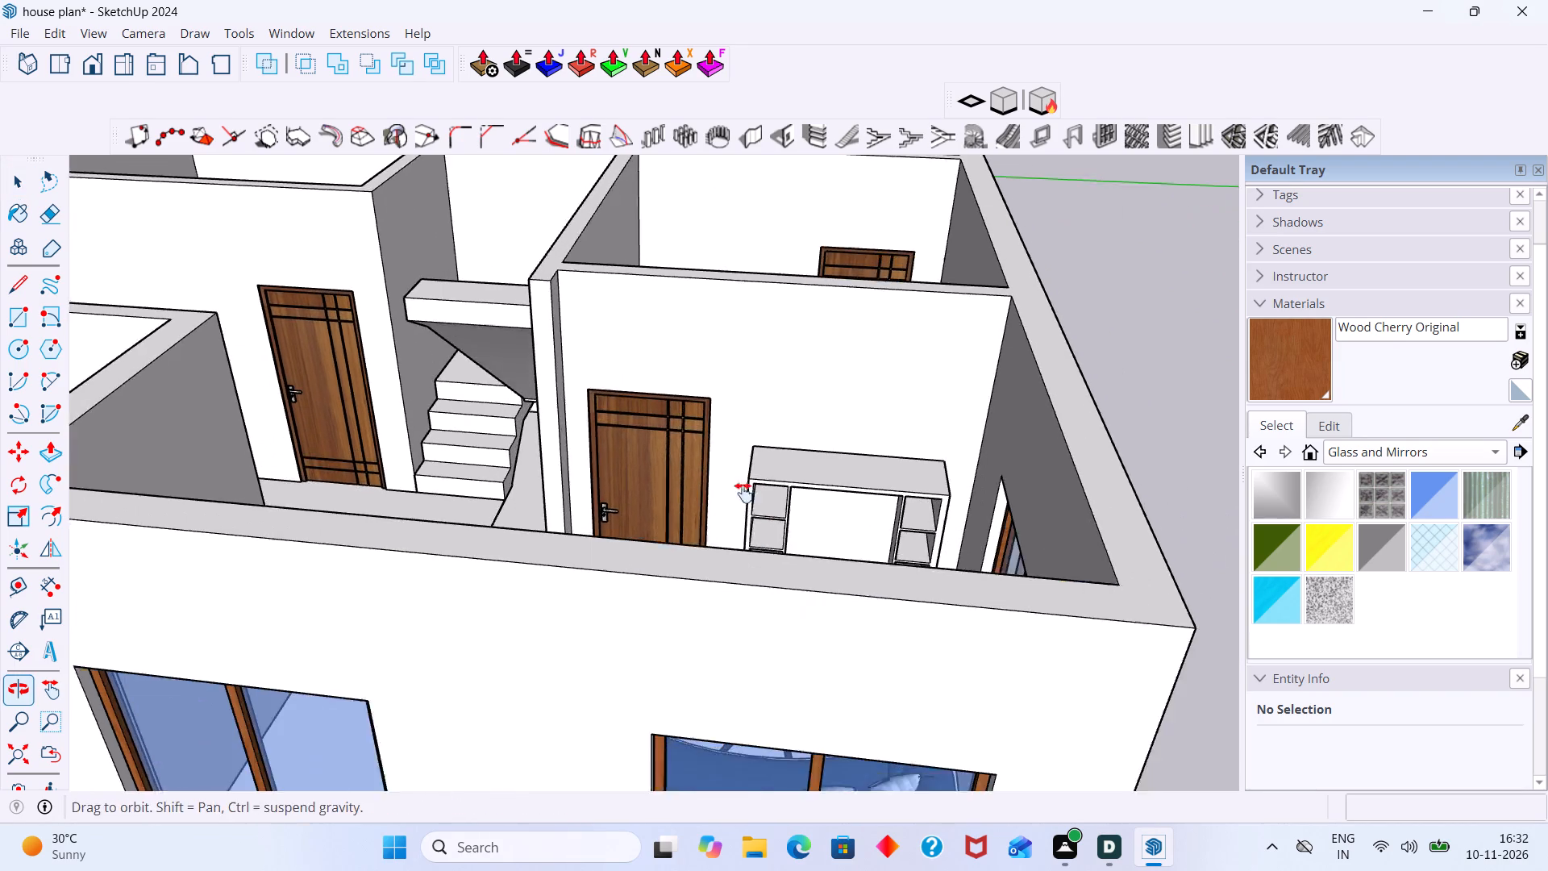
pyautogui.keyDown('shift'); pyautogui.moveTo(743, 493); pyautogui.dragTo(741, 492, button='middle'); pyautogui.keyUp('shift')
pyautogui.moveTo(771, 520); pyautogui.dragTo(801, 636, button='middle')
pyautogui.scroll(9, 855, 644)
pyautogui.moveTo(780, 710); pyautogui.dragTo(714, 622, button='middle')
pyautogui.scroll(1, 711, 630)
pyautogui.moveTo(705, 628); pyautogui.dragTo(690, 615, button='middle')
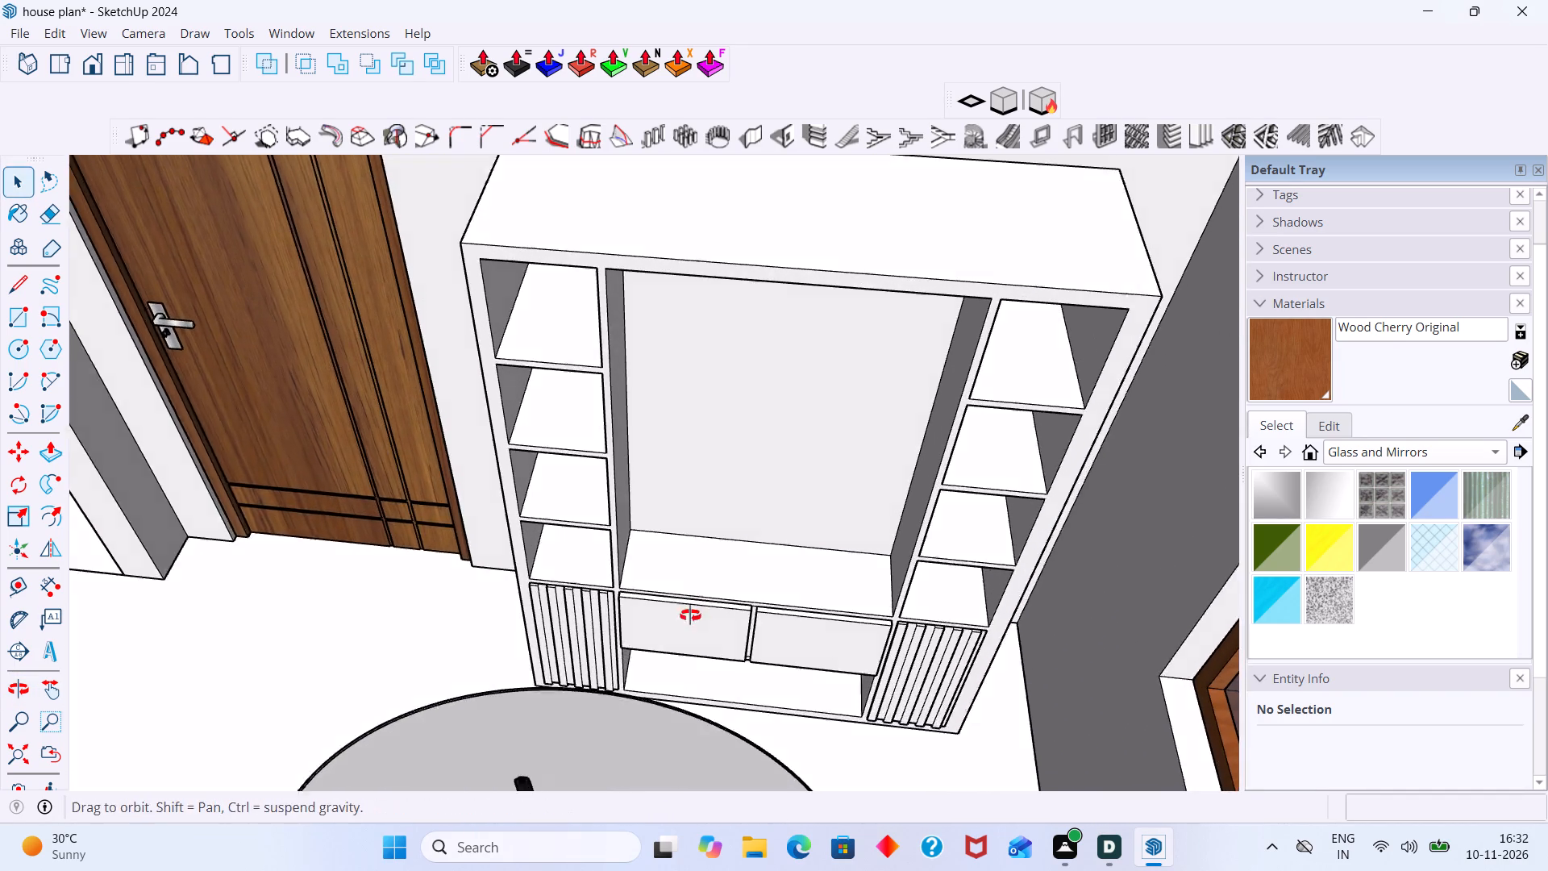
pyautogui.moveTo(690, 615); pyautogui.dragTo(666, 598, button='middle')
pyautogui.scroll(4, 626, 604)
pyautogui.moveTo(594, 594); pyautogui.dragTo(812, 565, button='middle')
pyautogui.scroll(13, 734, 574)
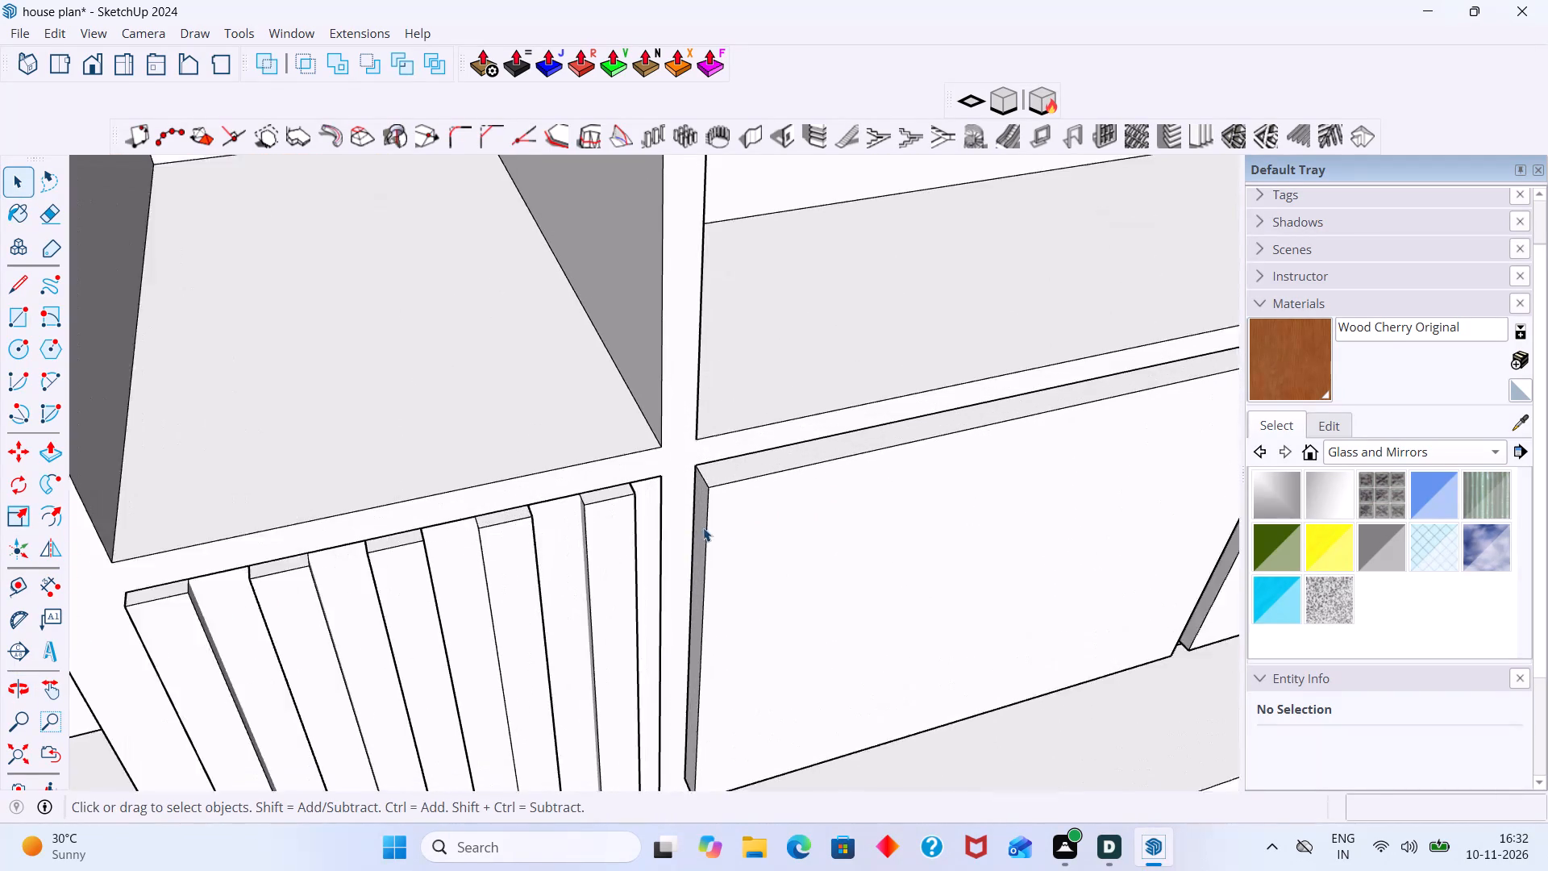
pyautogui.moveTo(705, 531); pyautogui.dragTo(755, 527, button='middle')
pyautogui.scroll(11, 743, 521)
pyautogui.tripleClick(734, 470)
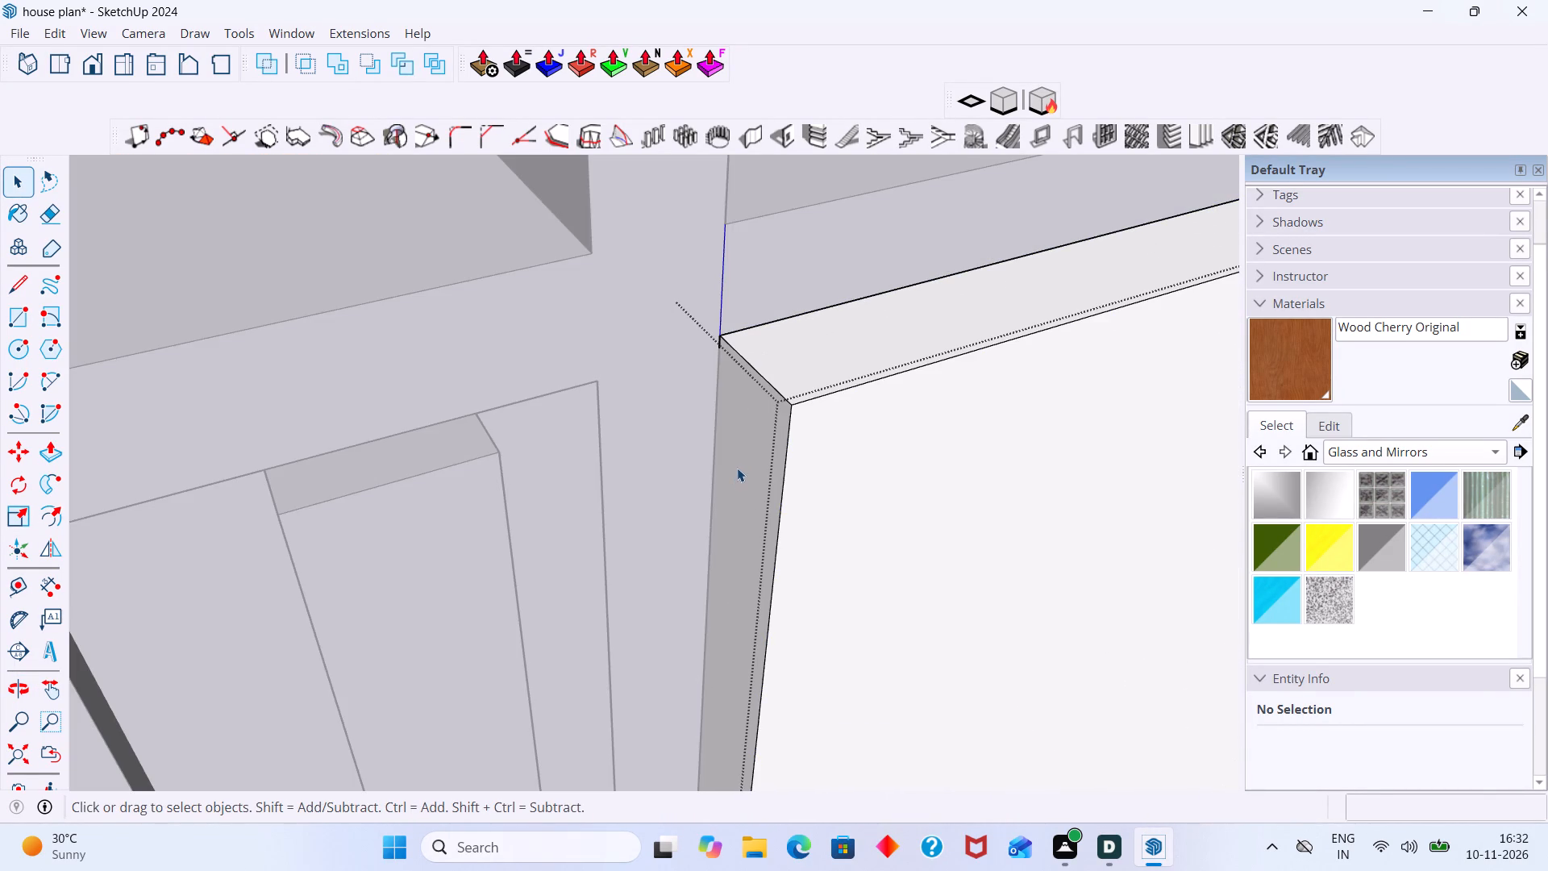
pyautogui.click(739, 497)
pyautogui.press('p')
pyautogui.doubleClick(739, 497)
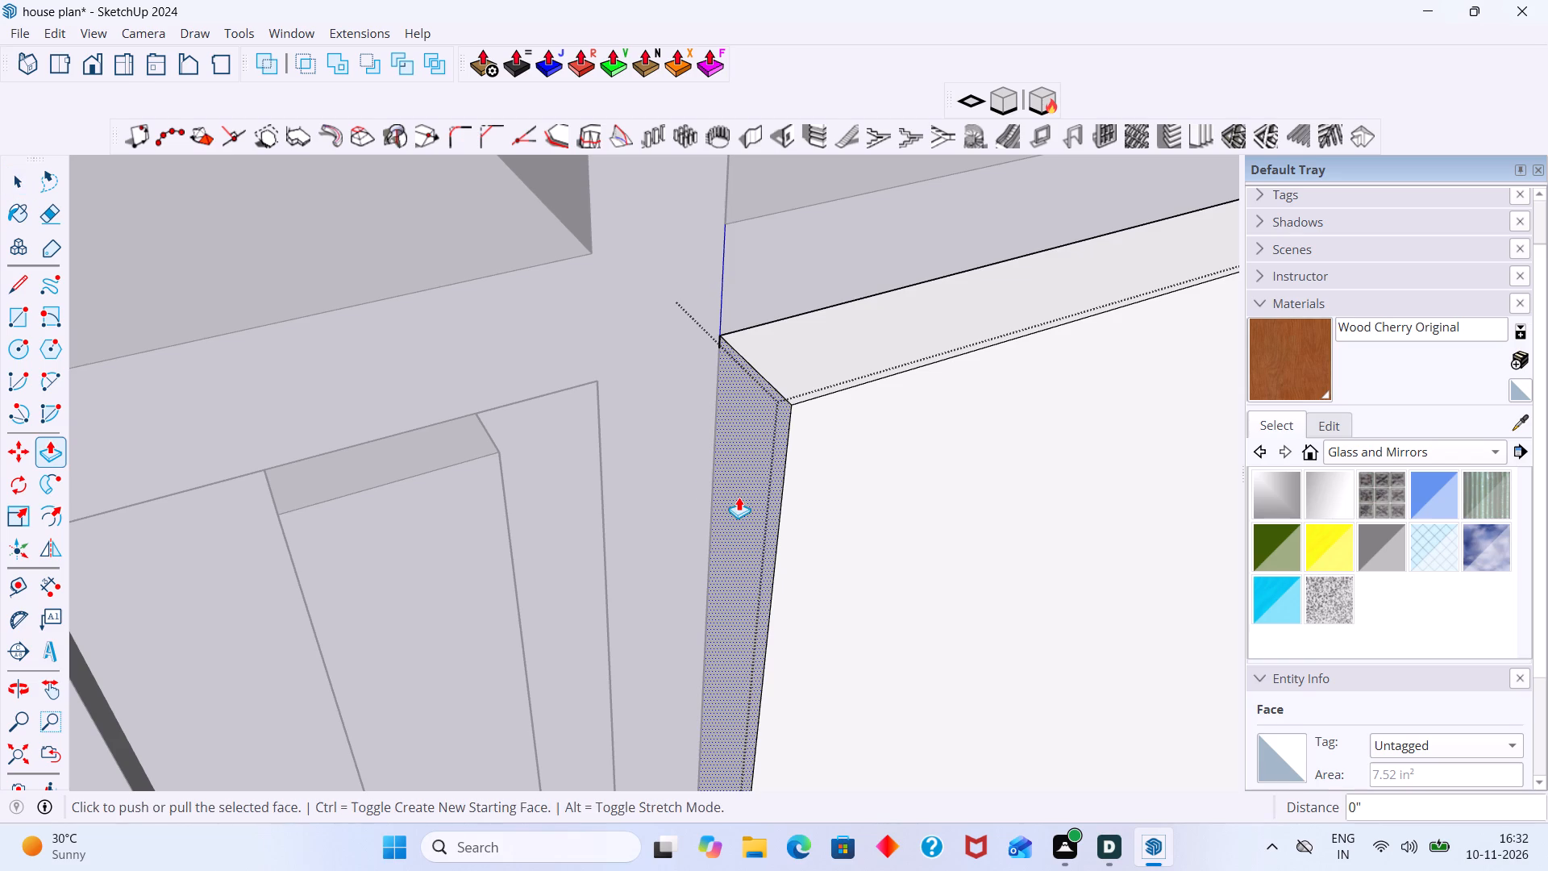
pyautogui.scroll(-7, 742, 496)
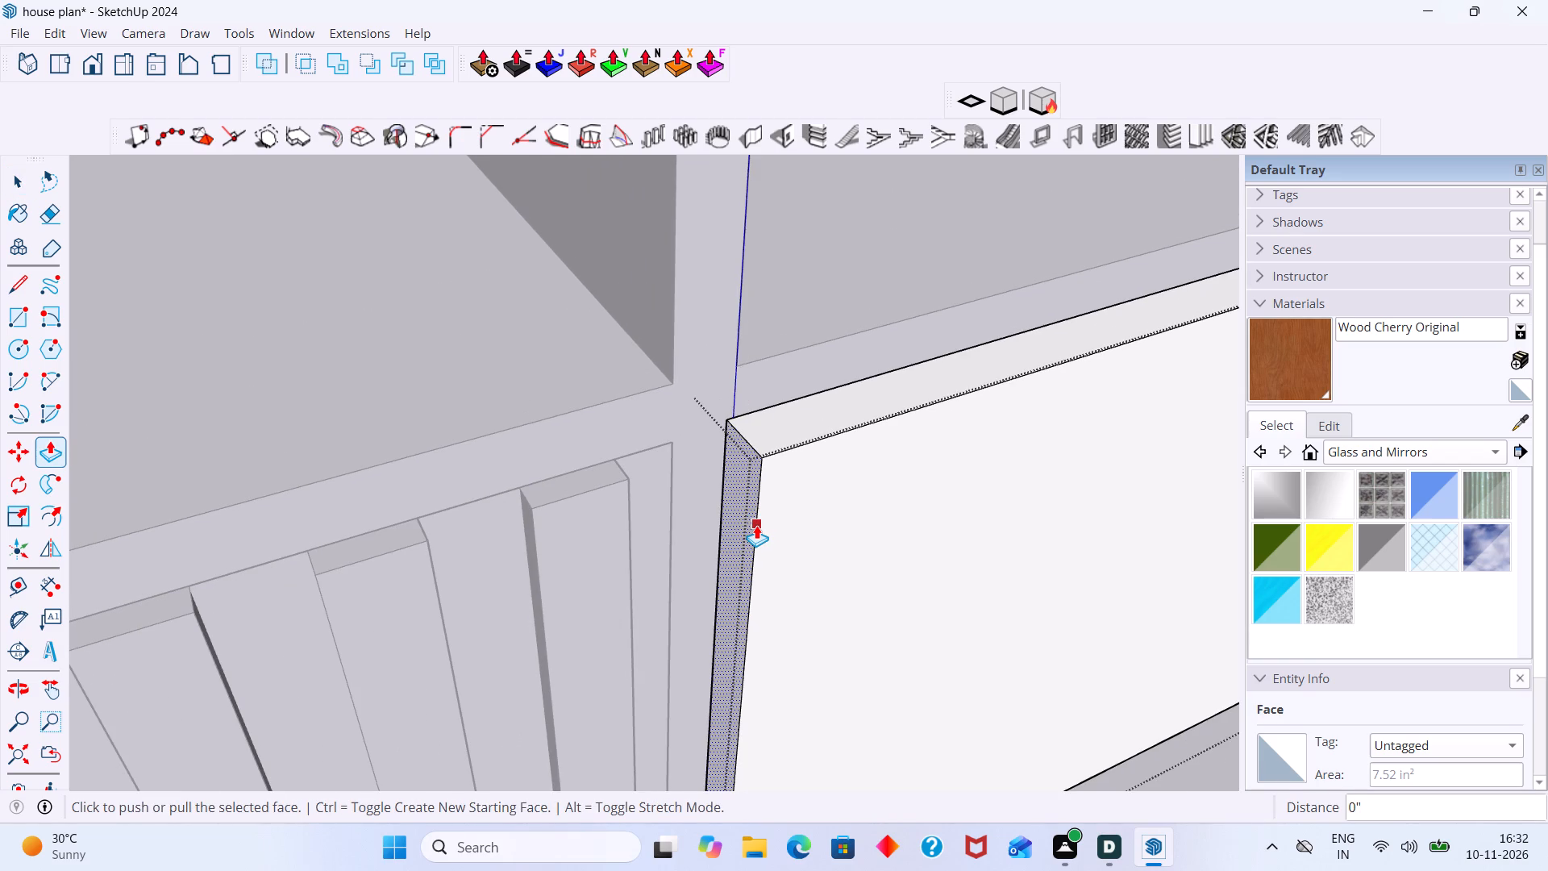
pyautogui.press('space')
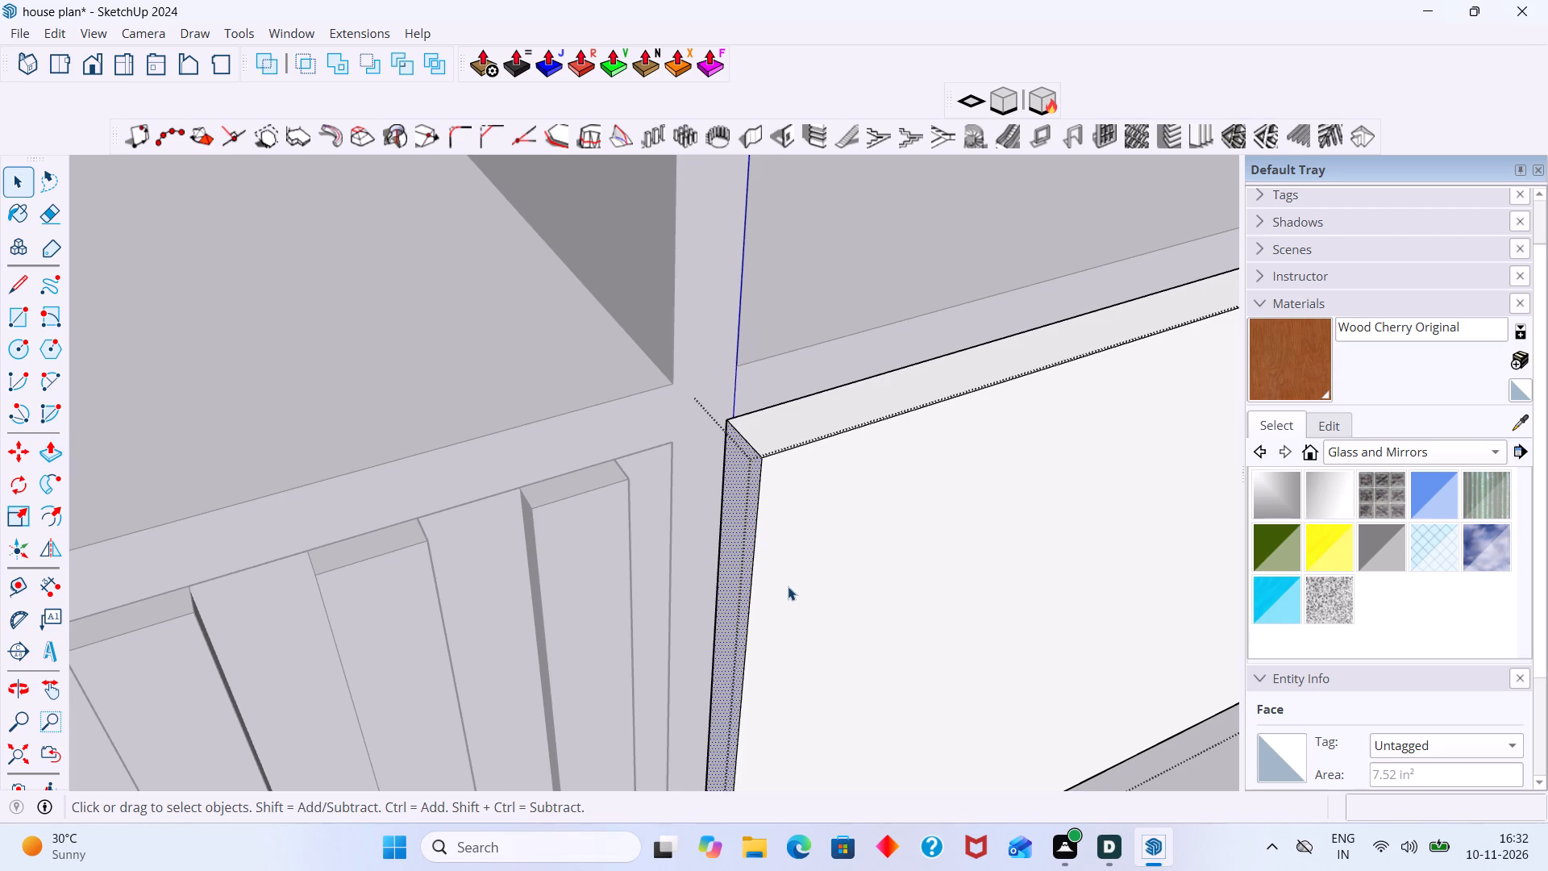
# Repeat the 2 mm pull on the original front panel's bottom face.
pyautogui.scroll(-17, 737, 567)
pyautogui.moveTo(651, 629); pyautogui.dragTo(619, 537, button='middle')
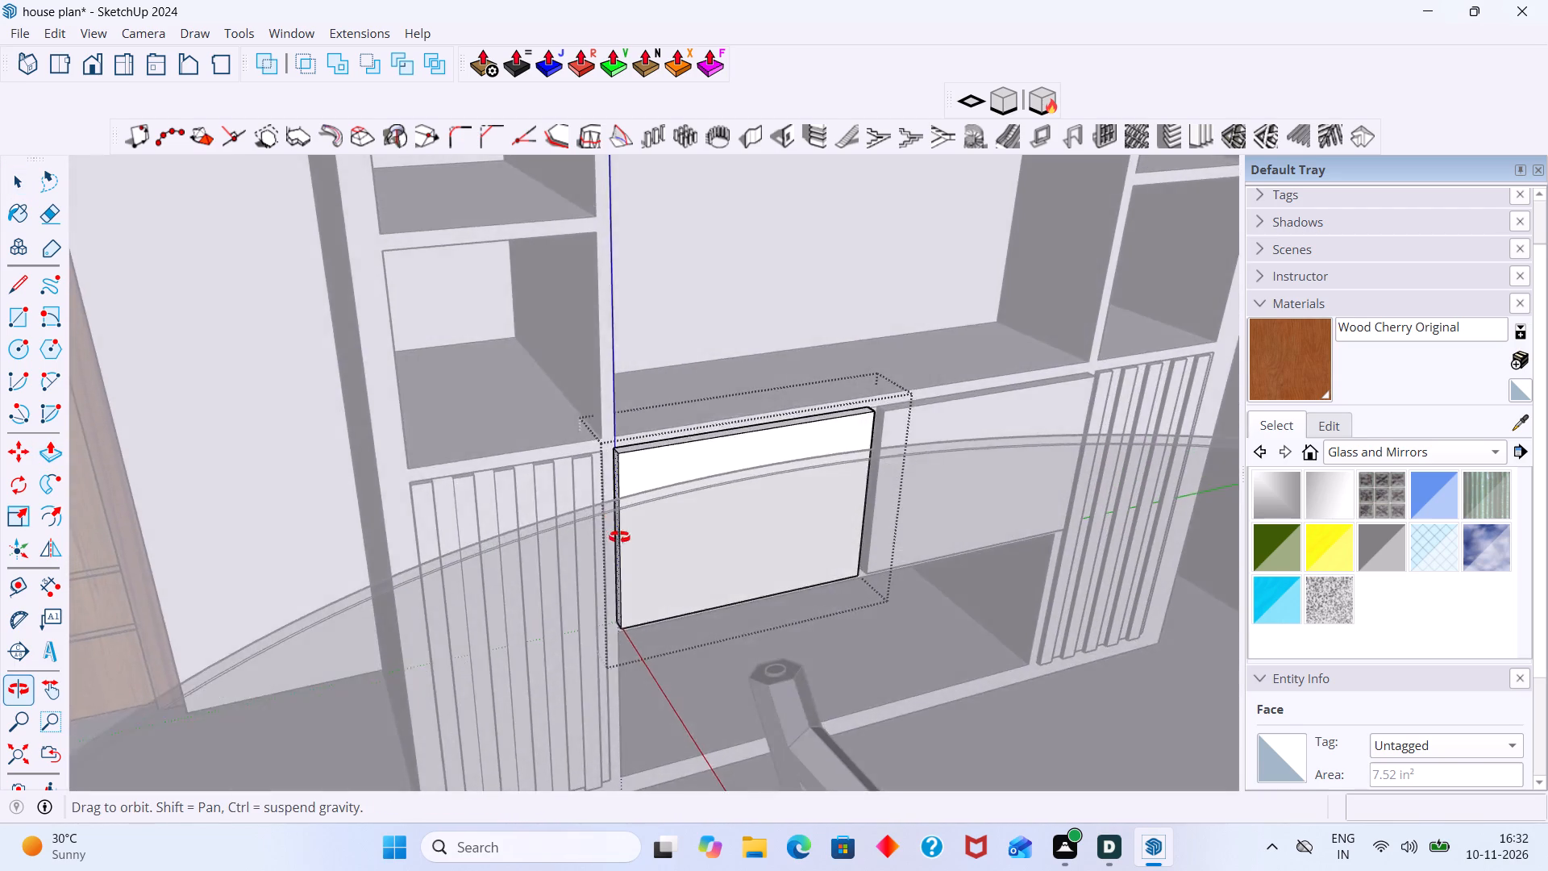
pyautogui.moveTo(619, 537); pyautogui.dragTo(457, 638, button='middle')
pyautogui.scroll(13, 698, 579)
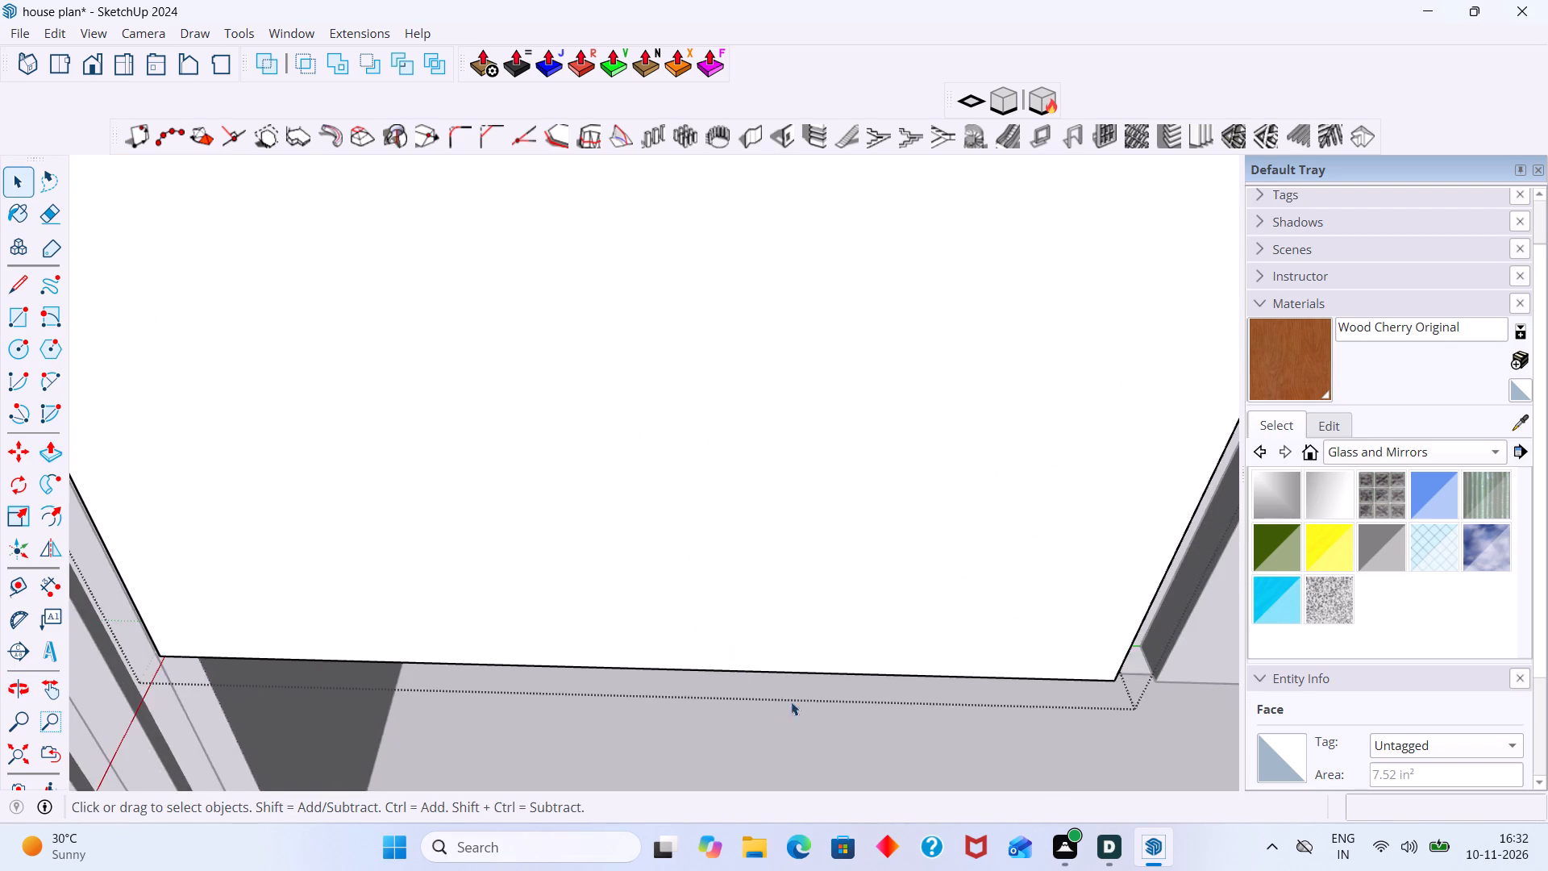
pyautogui.moveTo(790, 702); pyautogui.dragTo(719, 518, button='middle')
pyautogui.moveTo(713, 667); pyautogui.dragTo(731, 527, button='middle')
pyautogui.moveTo(673, 633); pyautogui.dragTo(719, 510, button='middle')
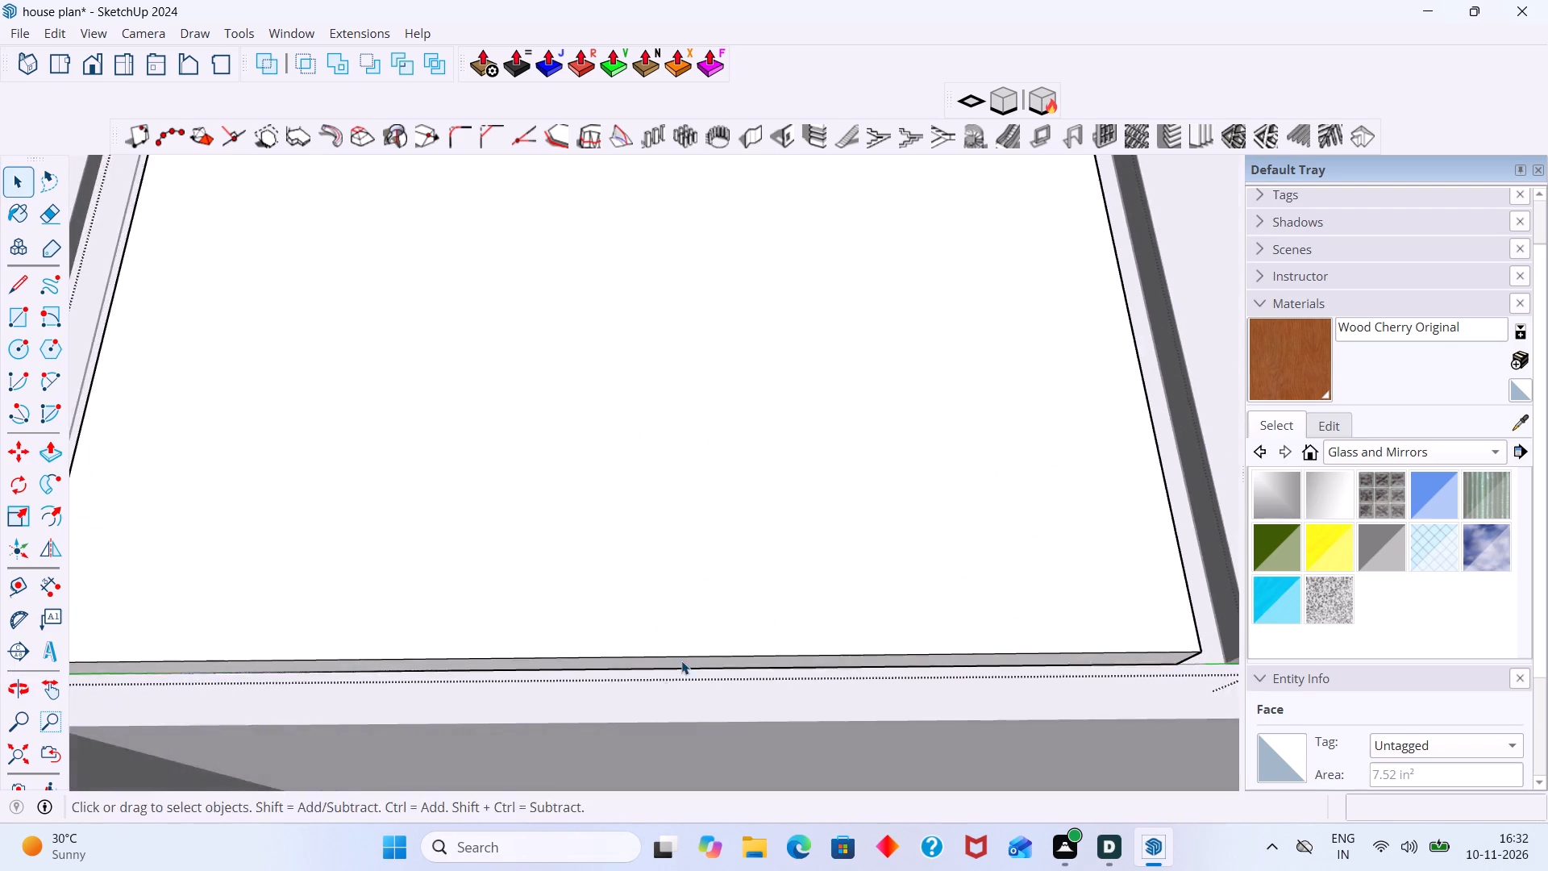
pyautogui.moveTo(665, 679); pyautogui.dragTo(688, 585, button='middle')
pyautogui.scroll(8, 687, 658)
pyautogui.click(687, 667)
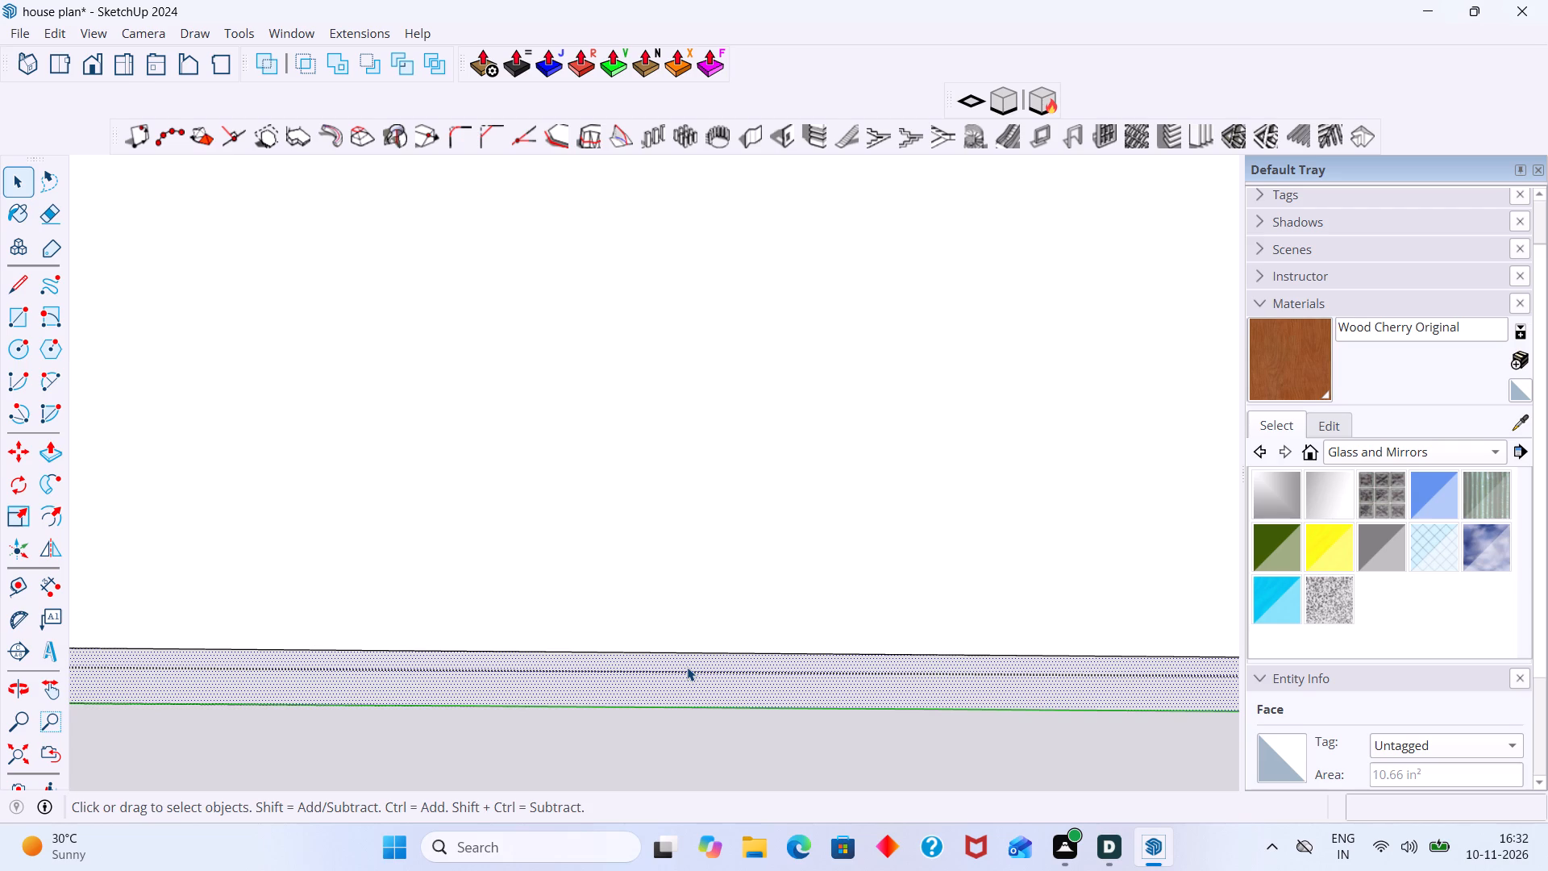
pyautogui.press('p')
pyautogui.doubleClick(687, 667)
pyautogui.press('space')
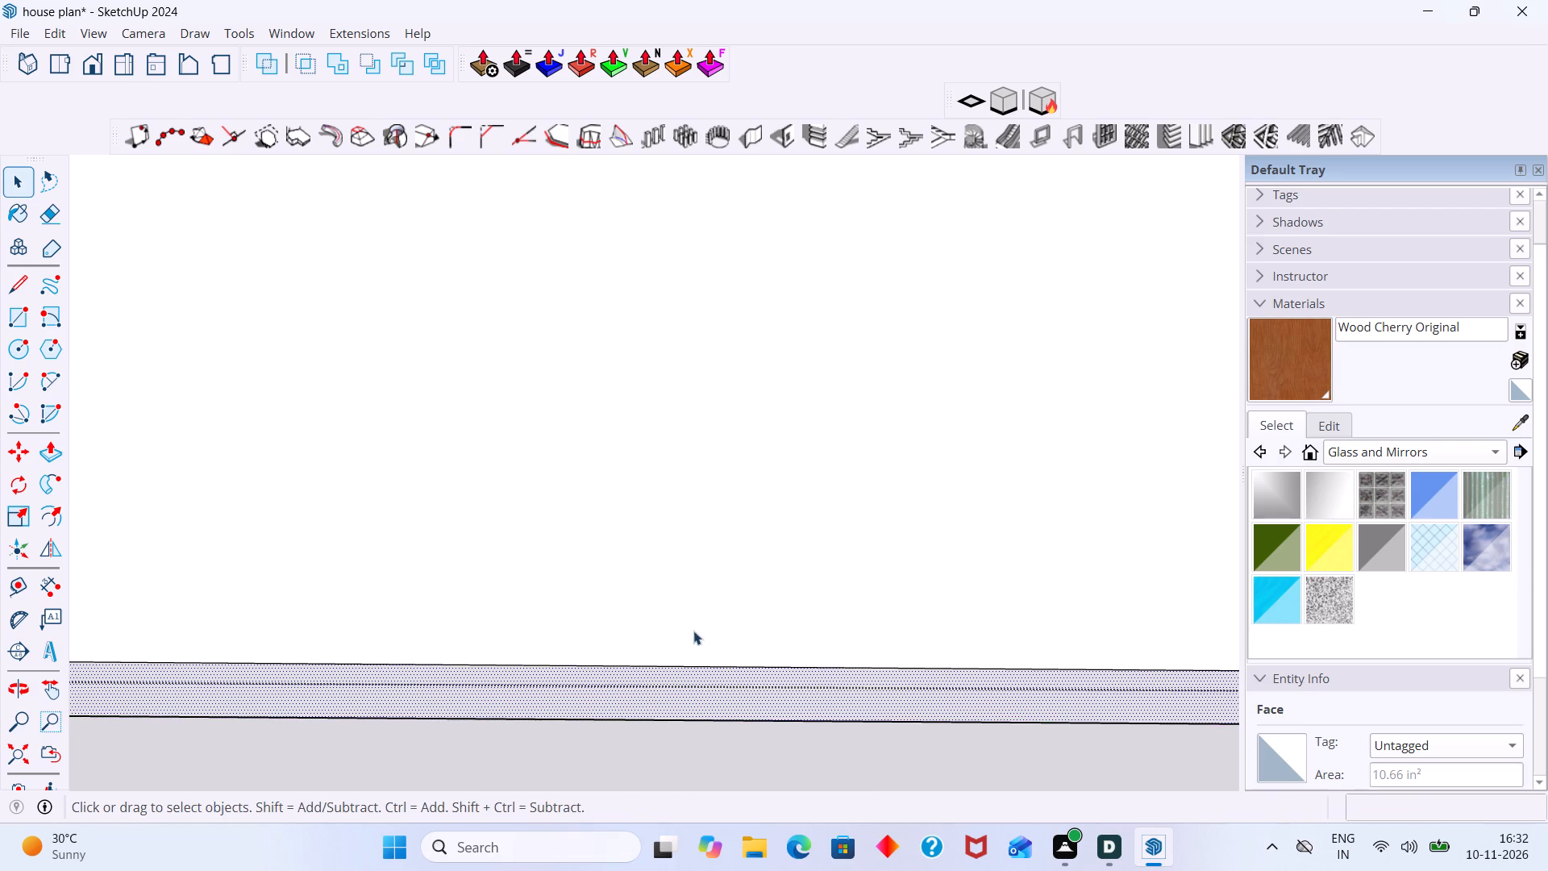
# Open the copied front panel for editing and pull its top face up by the same 2 mm.
pyautogui.scroll(-20, 693, 631)
pyautogui.scroll(-8, 693, 631)
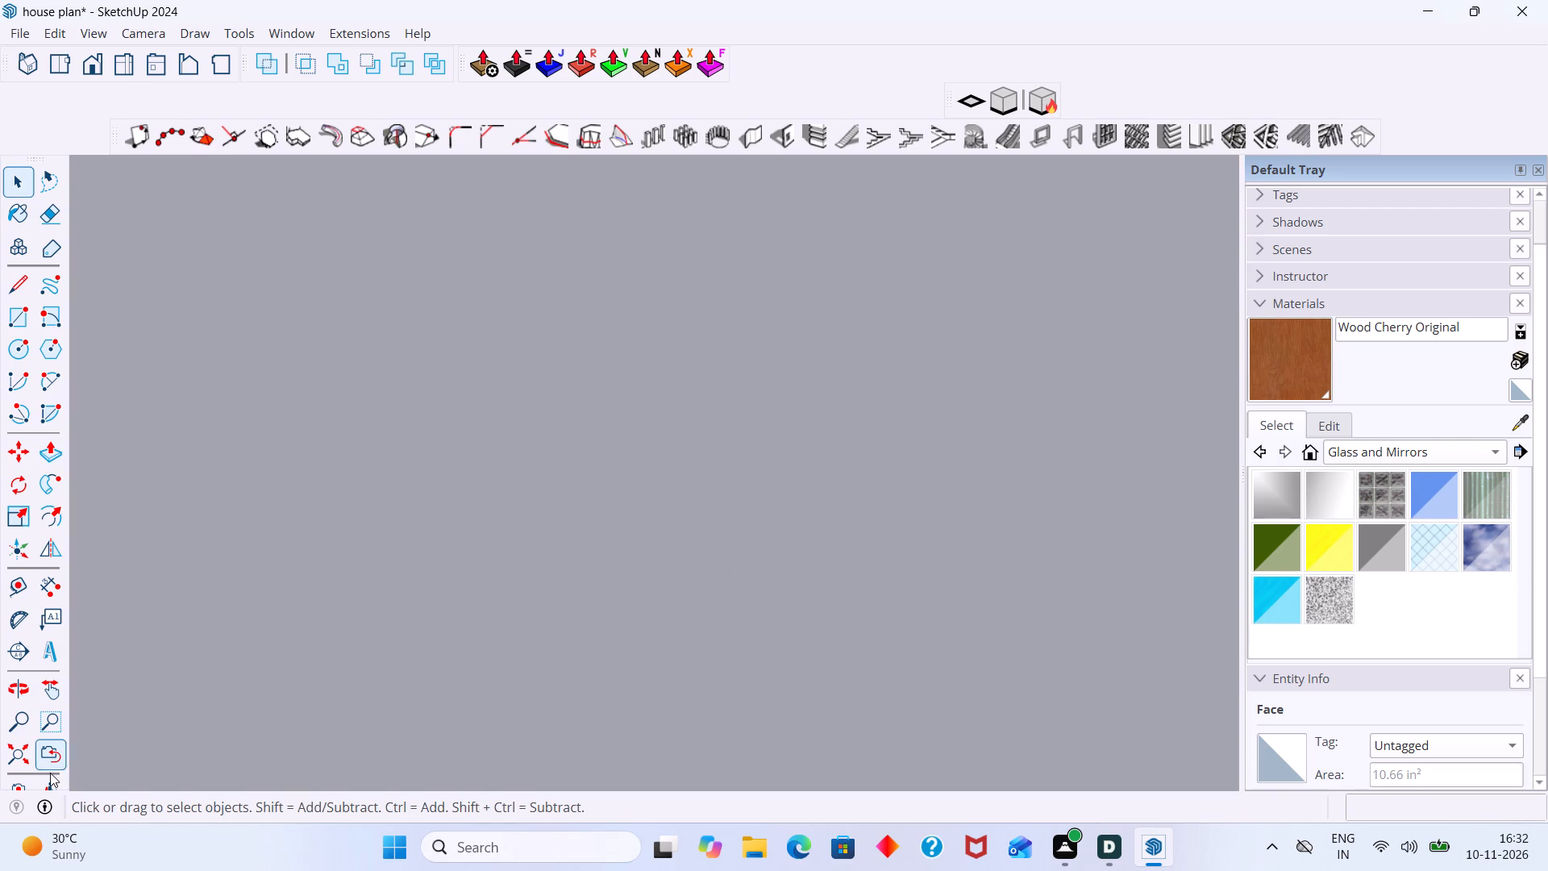
pyautogui.click(17, 762)
pyautogui.moveTo(647, 540); pyautogui.dragTo(683, 725, button='middle')
pyautogui.moveTo(975, 561); pyautogui.dragTo(974, 685, button='middle')
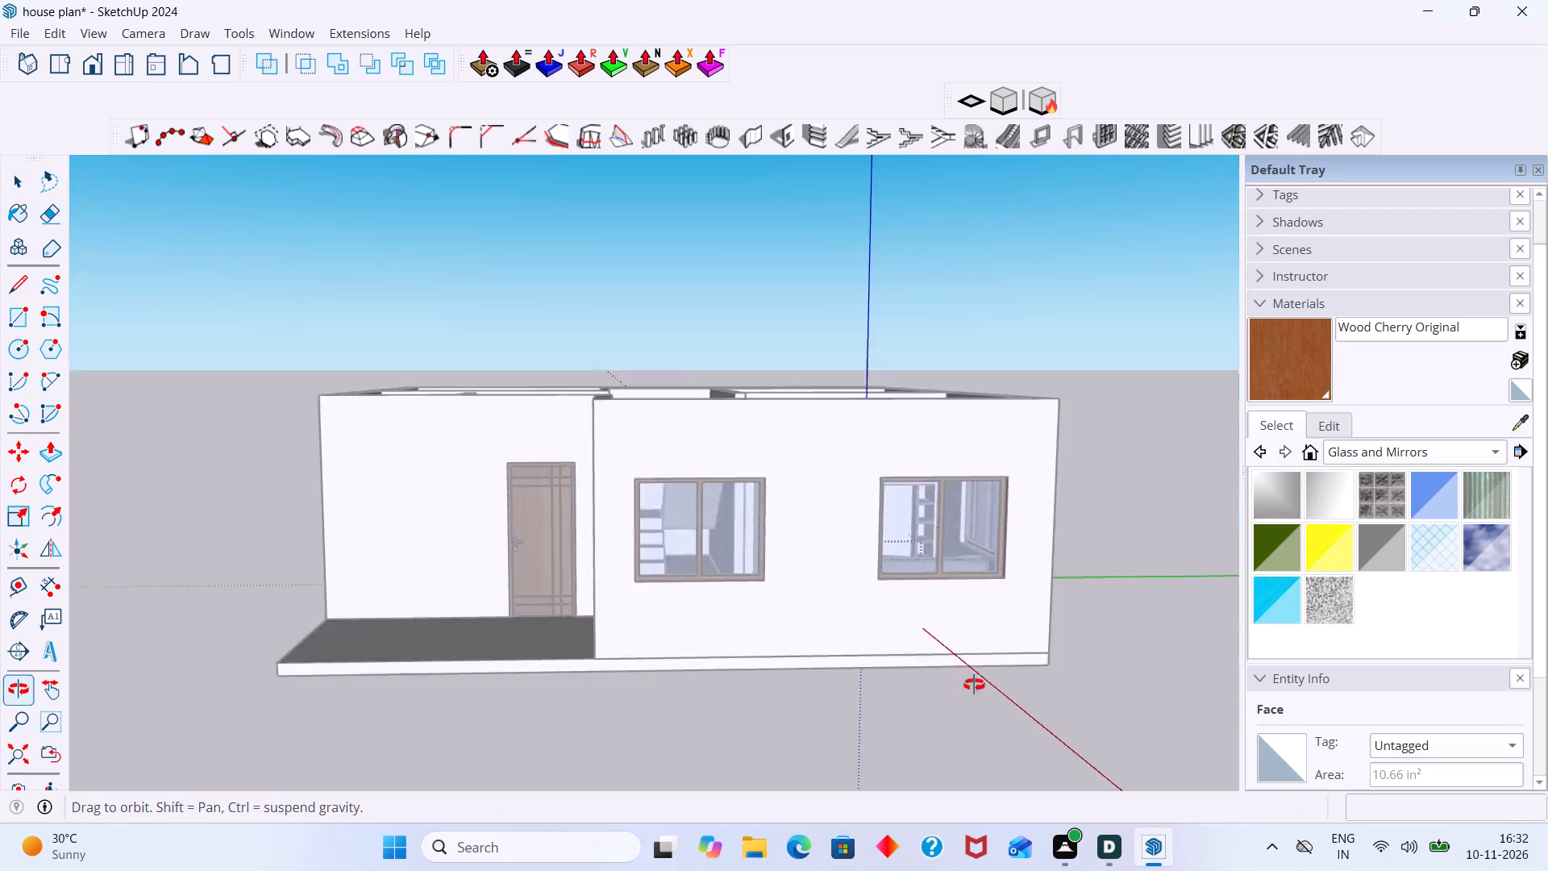
pyautogui.moveTo(974, 685); pyautogui.dragTo(998, 694, button='middle')
pyautogui.click(1159, 486)
pyautogui.moveTo(939, 499); pyautogui.dragTo(889, 665, button='middle')
pyautogui.scroll(6, 868, 619)
pyautogui.moveTo(851, 613); pyautogui.dragTo(822, 711, button='middle')
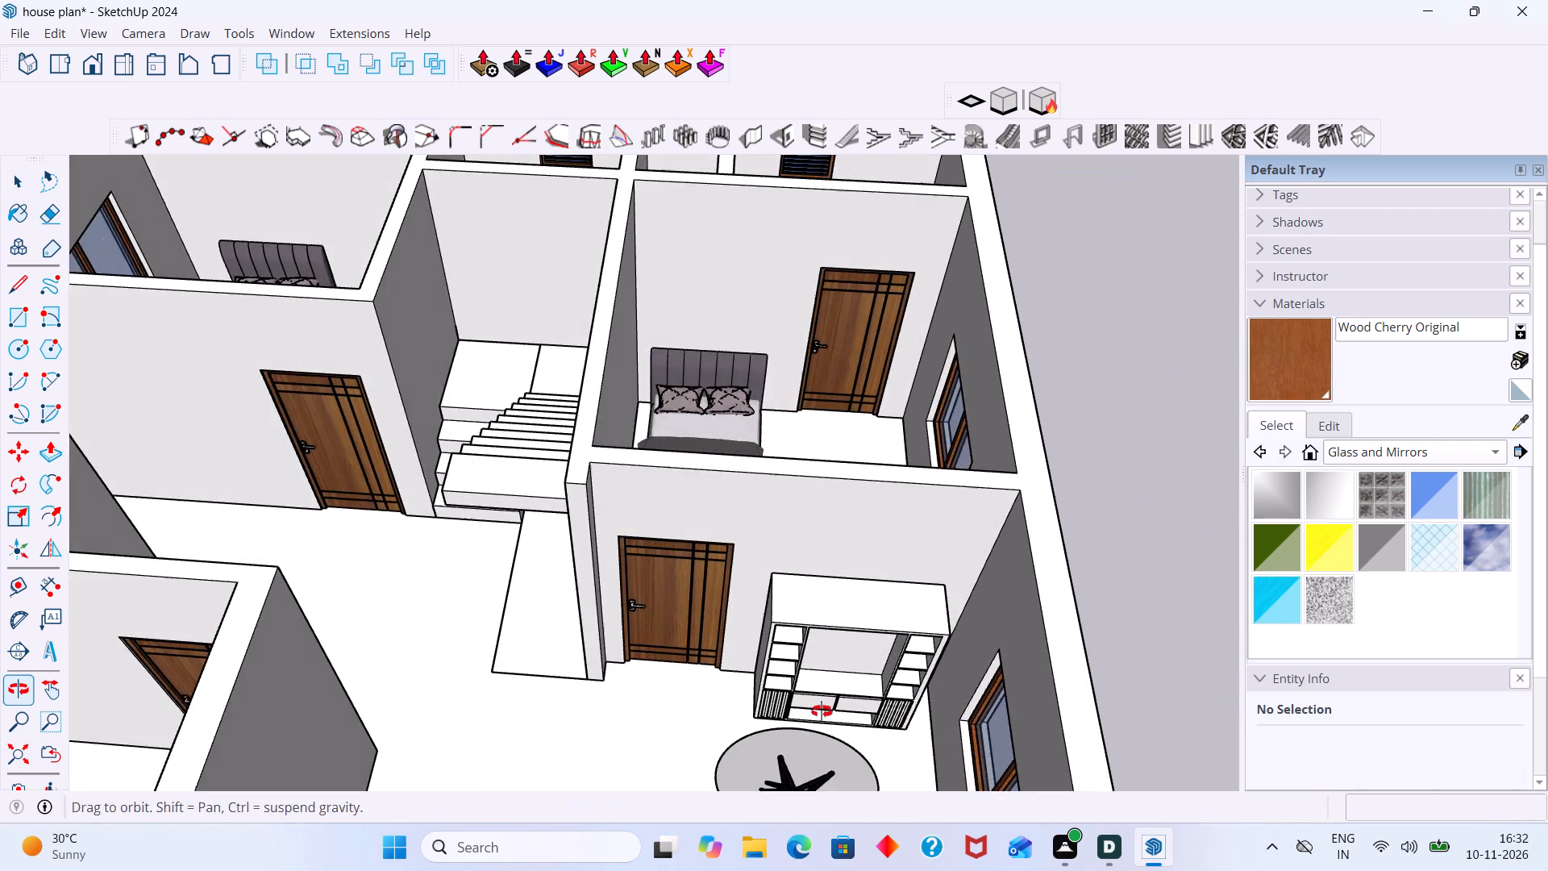
pyautogui.moveTo(822, 711); pyautogui.dragTo(821, 711, button='middle')
pyautogui.scroll(20, 821, 711)
pyautogui.moveTo(817, 698); pyautogui.dragTo(796, 666, button='middle')
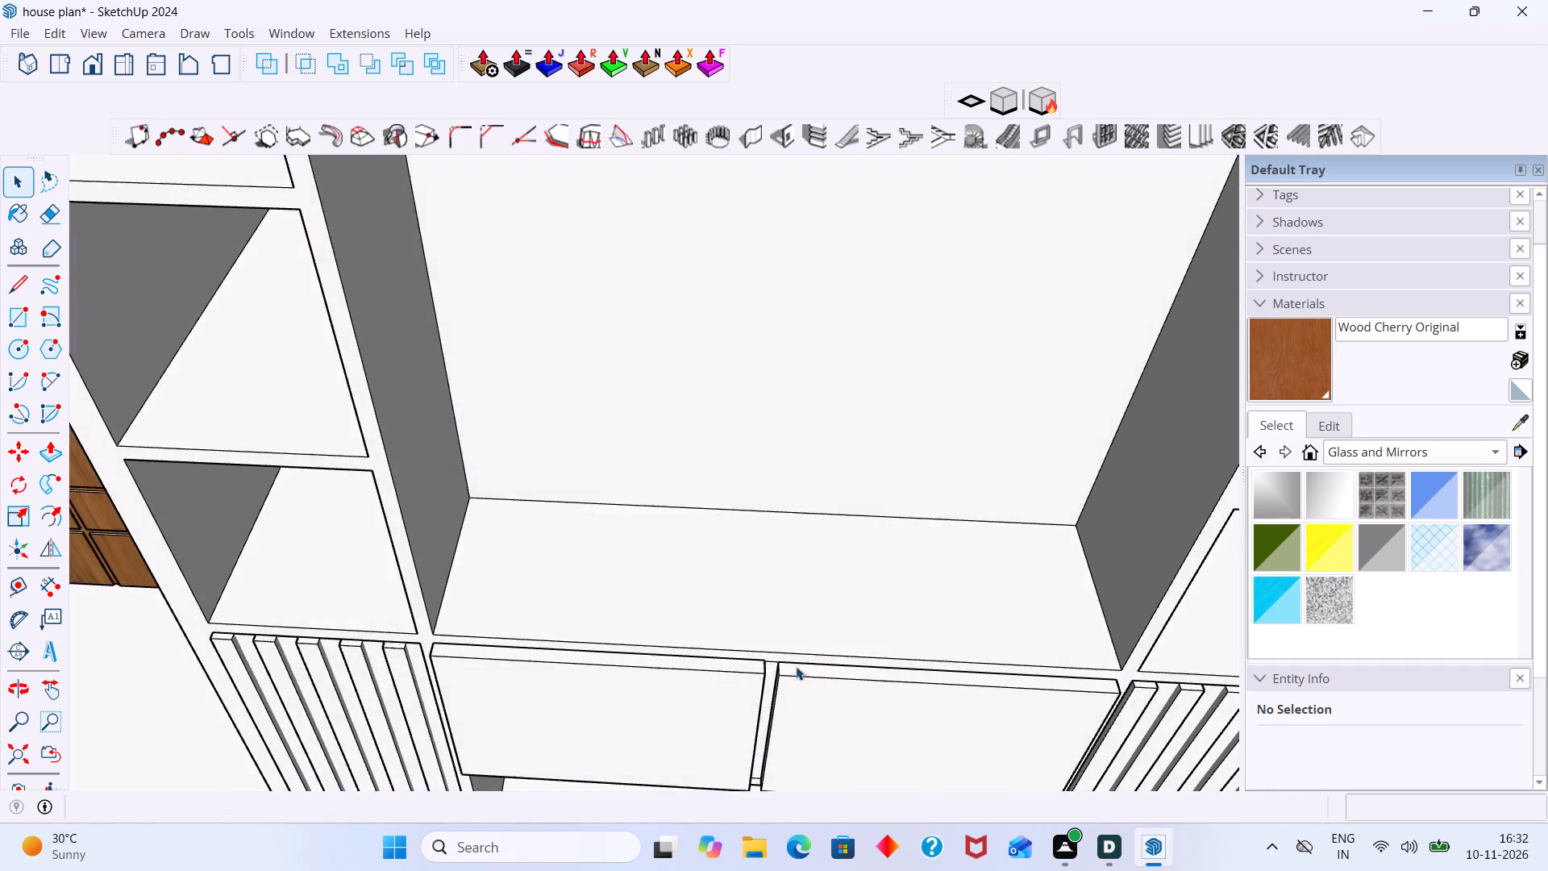
pyautogui.moveTo(796, 666); pyautogui.dragTo(825, 648, button='middle')
pyautogui.scroll(14, 783, 680)
pyautogui.moveTo(760, 664); pyautogui.dragTo(755, 550, button='middle')
pyautogui.scroll(5, 750, 654)
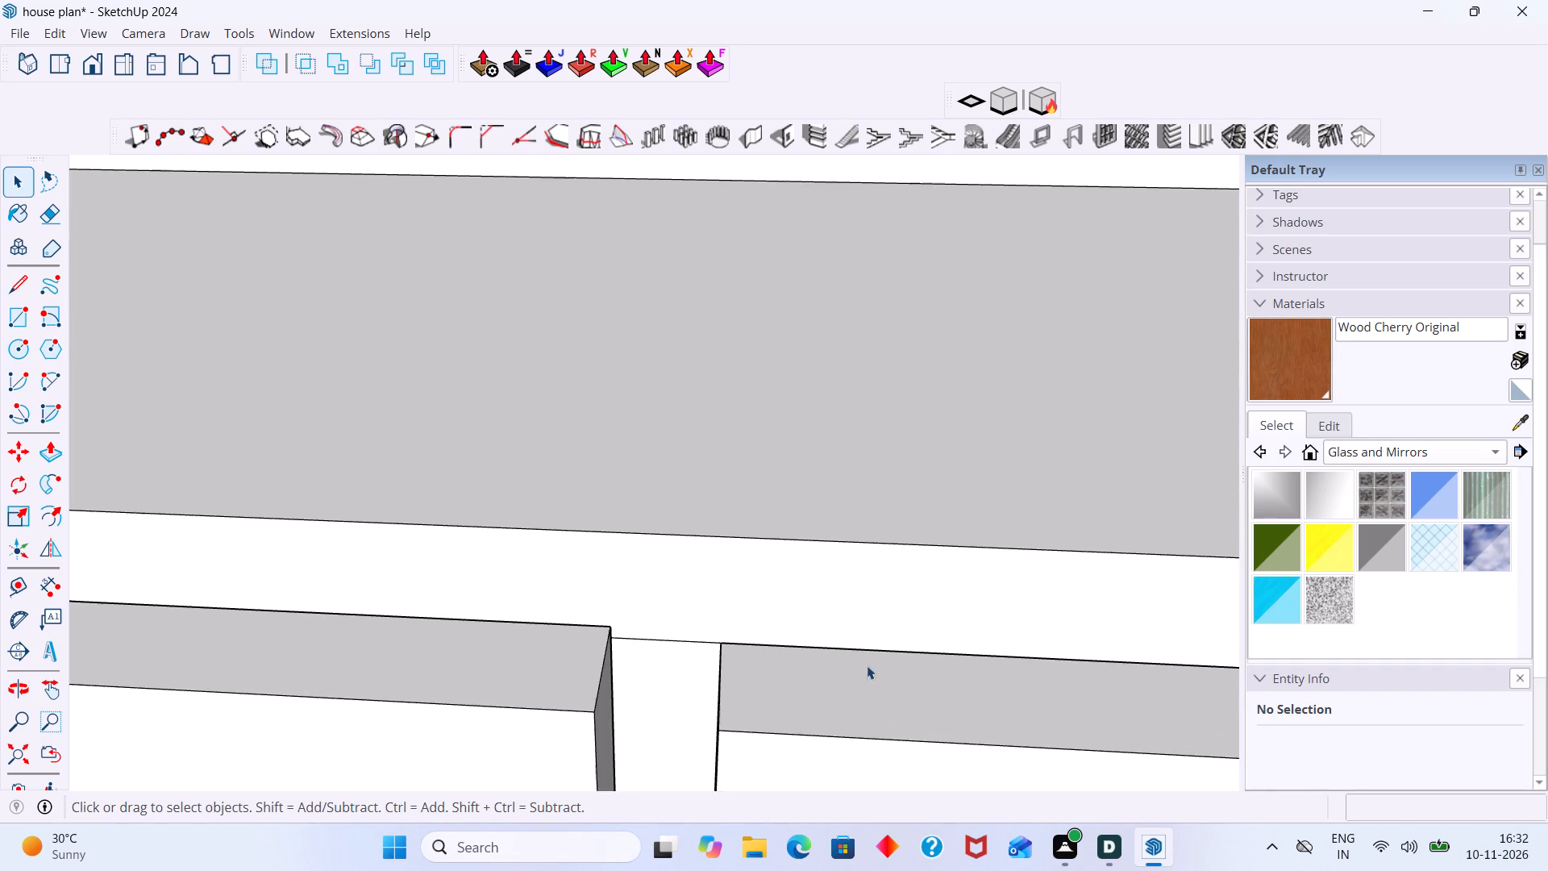
pyautogui.scroll(3, 867, 665)
pyautogui.doubleClick(846, 694)
pyautogui.click(845, 701)
pyautogui.press('p')
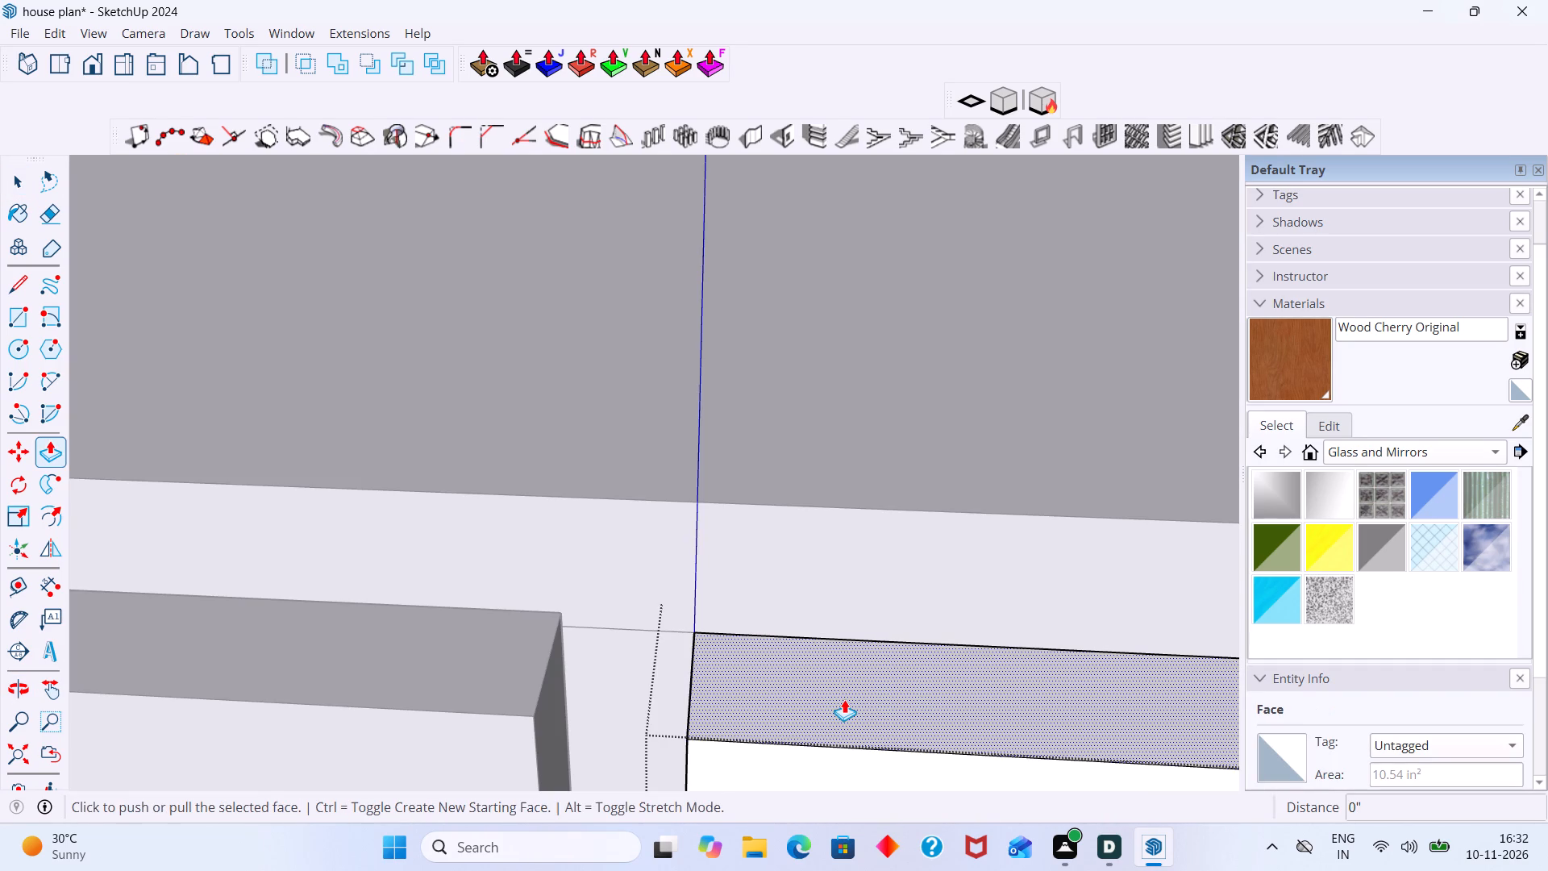
pyautogui.doubleClick(844, 699)
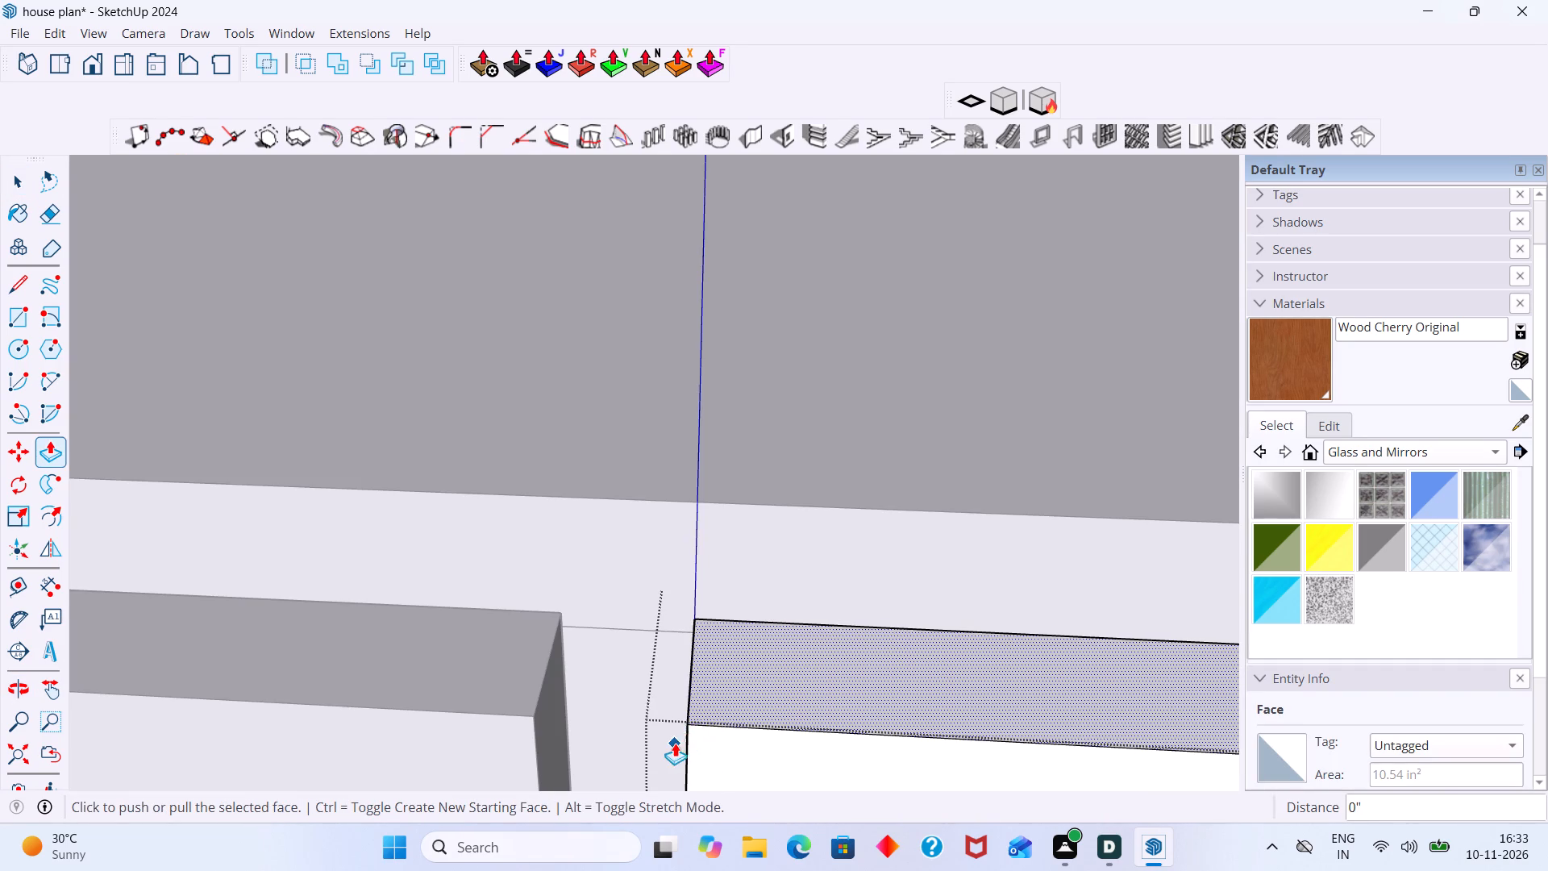
# Repeat the 2 mm pull on the copied front panel's side face that faces the original panel.
pyautogui.scroll(-2, 675, 743)
pyautogui.moveTo(693, 741); pyautogui.dragTo(934, 751, button='middle')
pyautogui.scroll(2, 783, 714)
pyautogui.press('space')
pyautogui.click(729, 721)
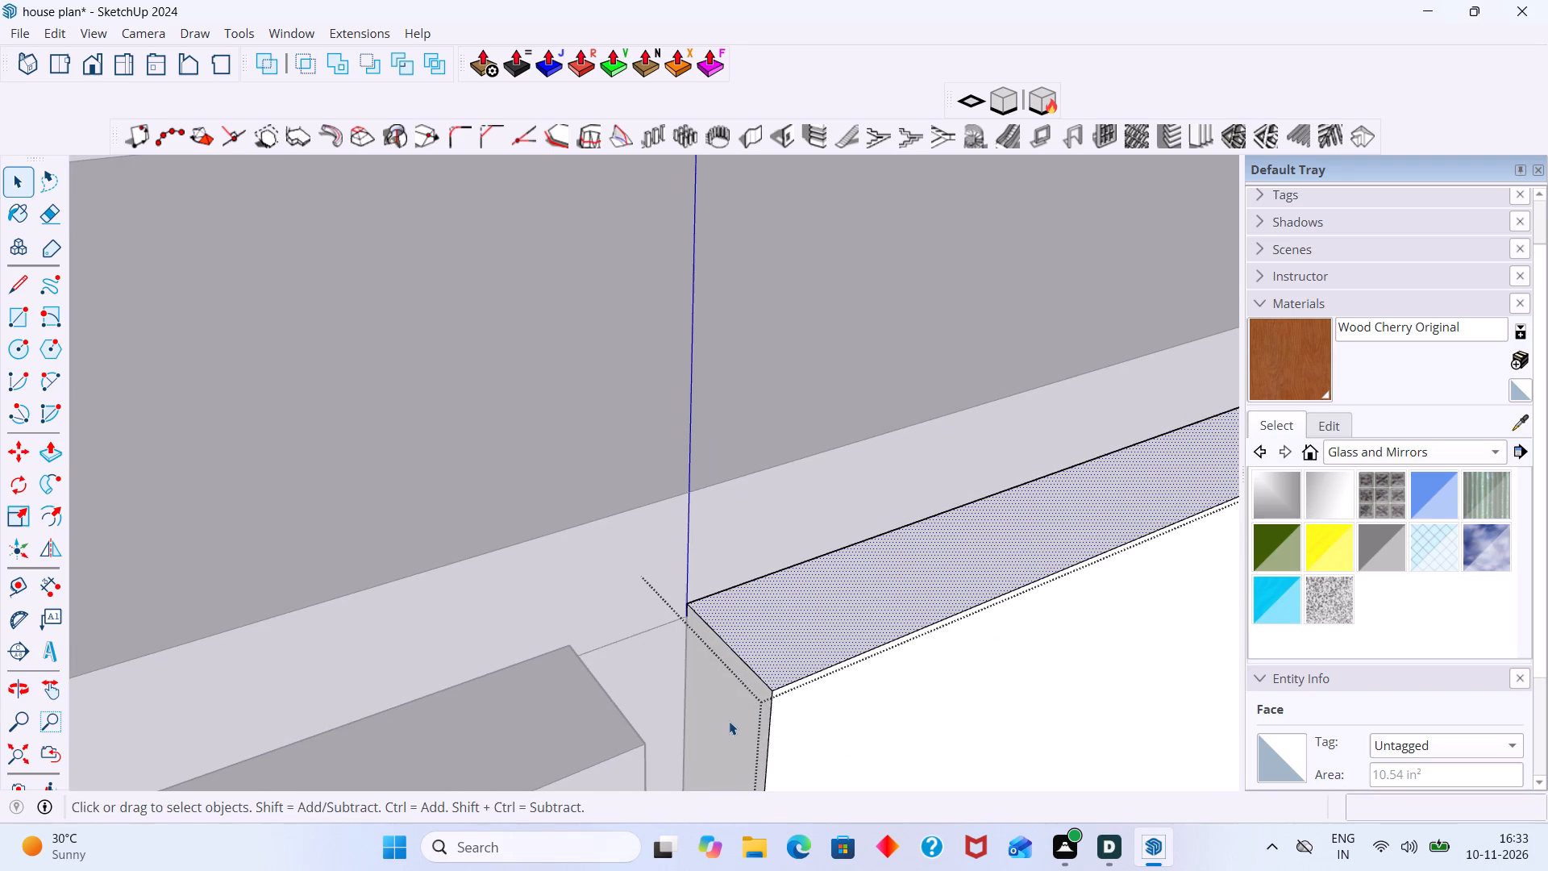
pyautogui.press('p')
pyautogui.doubleClick(729, 721)
pyautogui.scroll(-5, 728, 721)
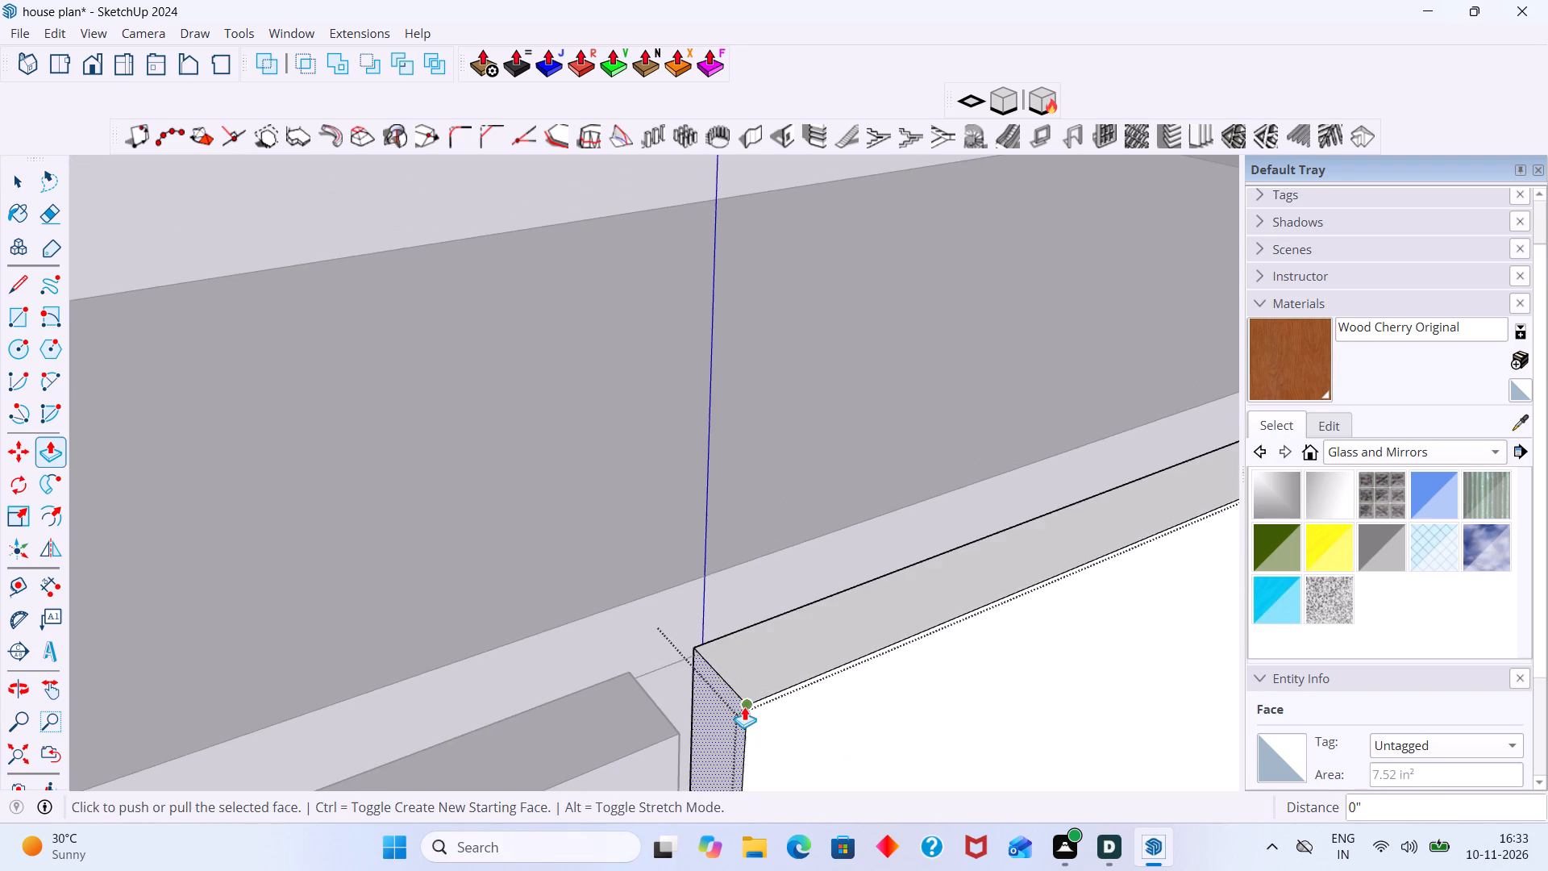
pyautogui.press('space')
# Repeat the 2 mm pull on the copied front panel's outer side face, next to the adjoining louvred panel.
pyautogui.scroll(-14, 745, 701)
pyautogui.scroll(-2, 865, 708)
pyautogui.moveTo(861, 703); pyautogui.dragTo(793, 586, button='middle')
pyautogui.moveTo(784, 623); pyautogui.dragTo(762, 589, button='middle')
pyautogui.keyDown('shift'); pyautogui.moveTo(761, 690); pyautogui.dragTo(734, 583, button='middle'); pyautogui.keyUp('shift')
pyautogui.moveTo(700, 705); pyautogui.dragTo(698, 669, button='middle')
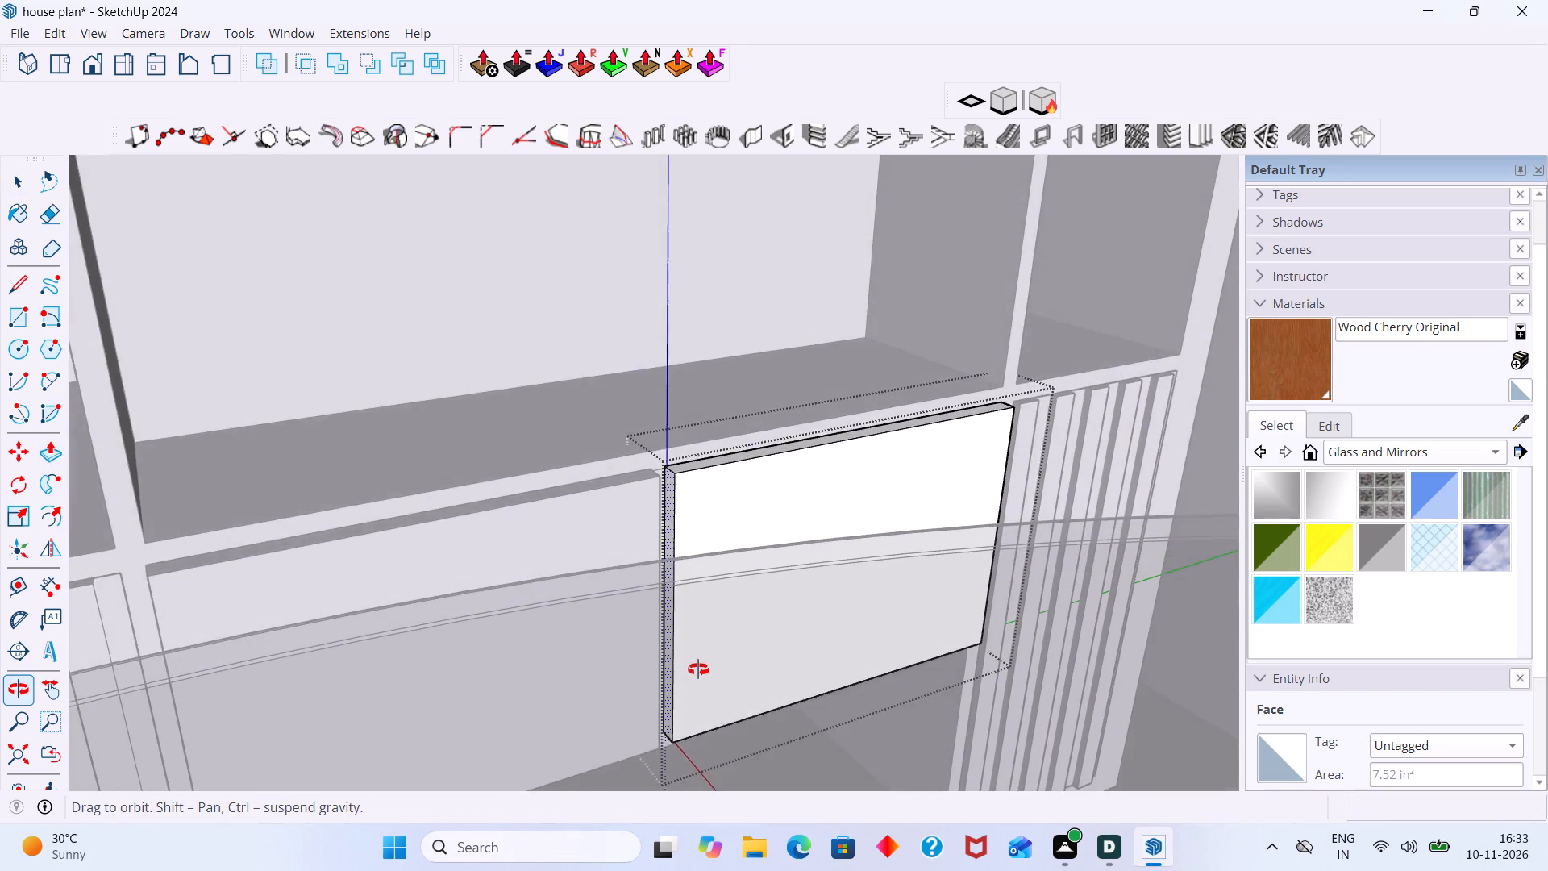
pyautogui.moveTo(698, 669); pyautogui.dragTo(584, 769, button='middle')
pyautogui.scroll(-1, 1010, 523)
pyautogui.keyDown('shift'); pyautogui.moveTo(1000, 500); pyautogui.dragTo(736, 544, button='middle'); pyautogui.keyUp('shift')
pyautogui.moveTo(935, 482); pyautogui.dragTo(851, 508, button='middle')
pyautogui.moveTo(1096, 439); pyautogui.dragTo(925, 466, button='middle')
pyautogui.moveTo(954, 504); pyautogui.dragTo(903, 519, button='middle')
pyautogui.scroll(-2, 1057, 519)
pyautogui.moveTo(1077, 547); pyautogui.dragTo(1022, 486, button='middle')
pyautogui.scroll(-1, 1022, 486)
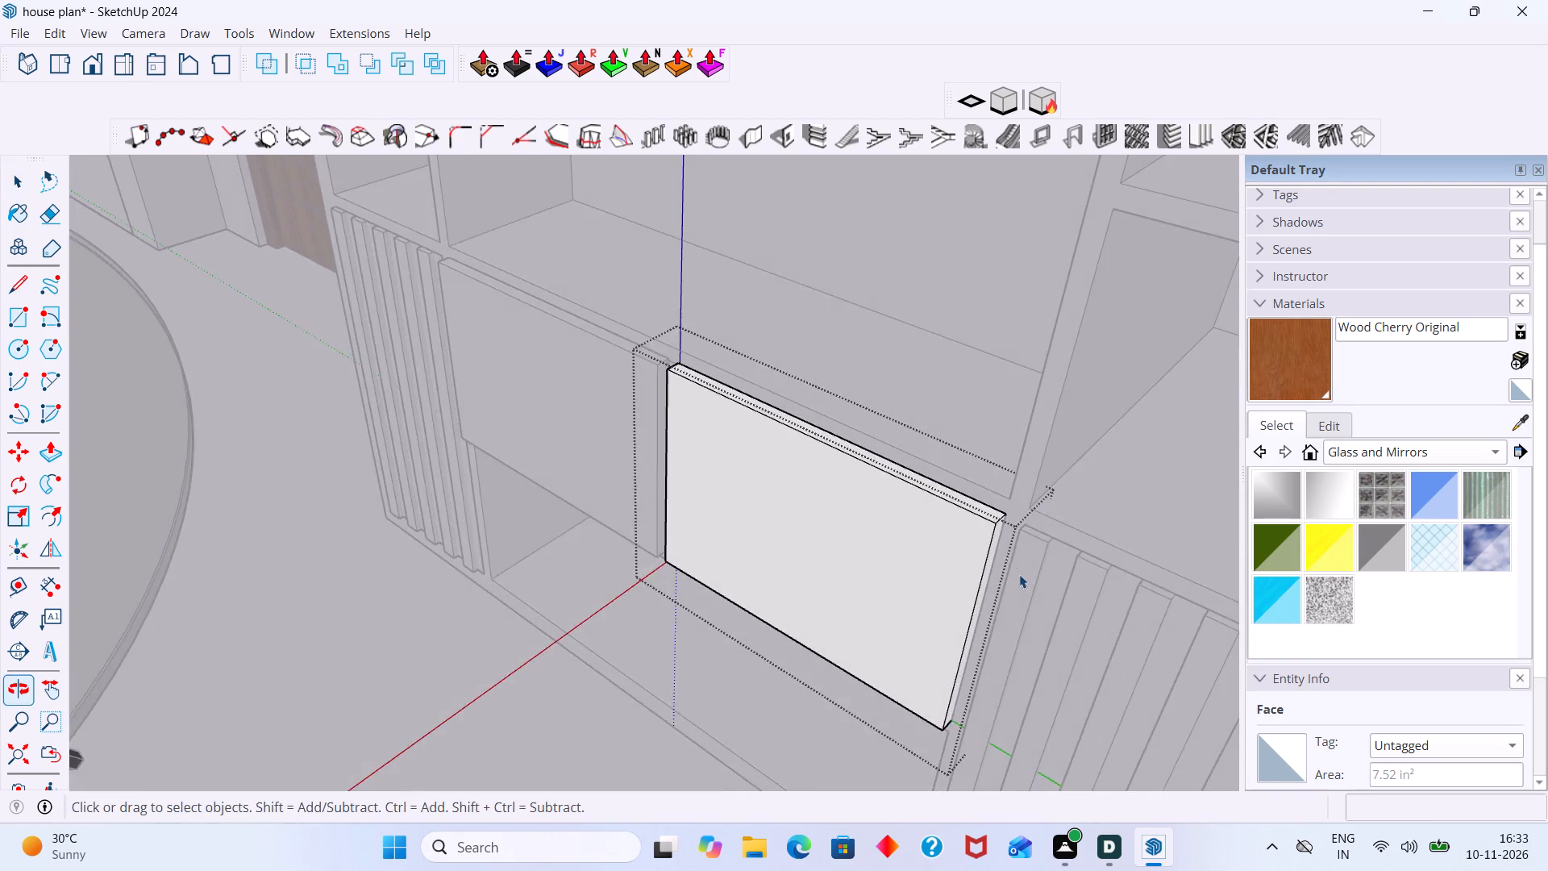
pyautogui.scroll(16, 1019, 574)
pyautogui.click(945, 506)
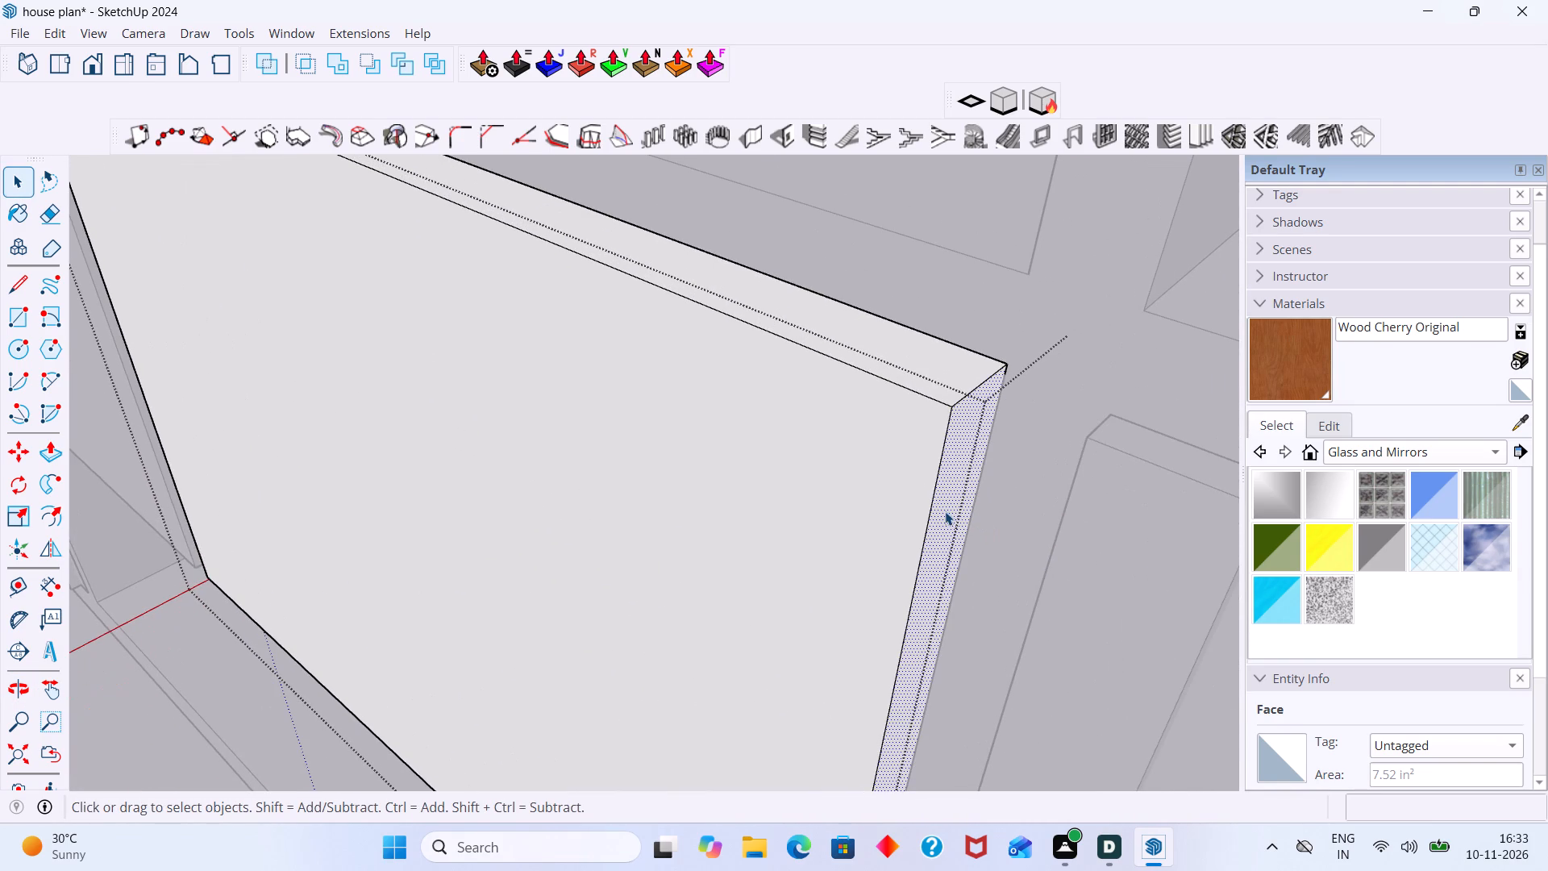
pyautogui.press('p')
pyautogui.doubleClick(945, 511)
pyautogui.press('space')
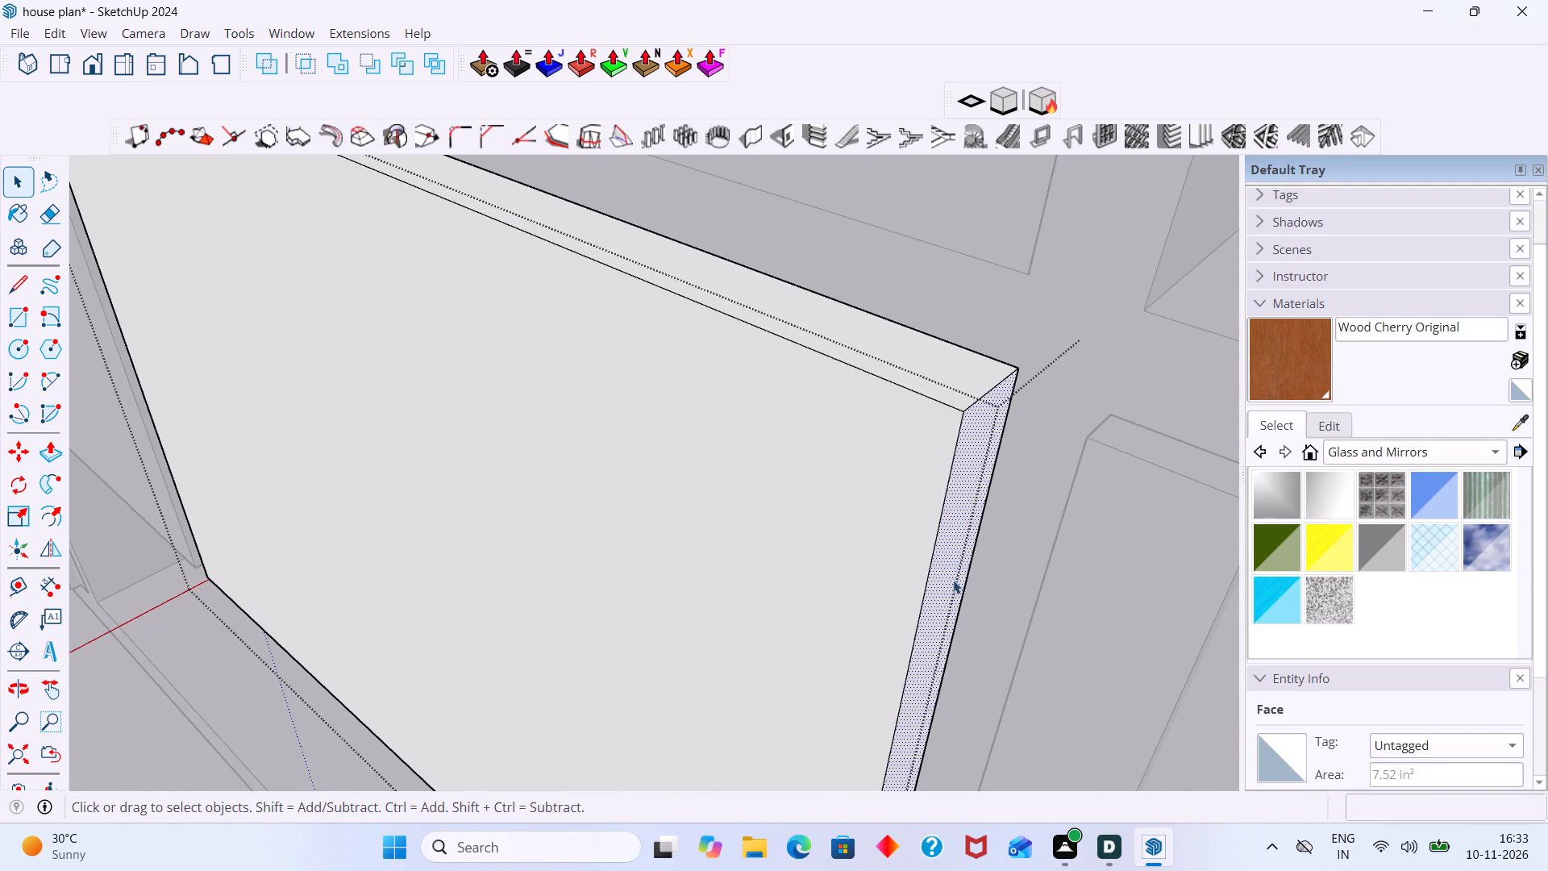
# Repeat the 2 mm pull on the copied front panel's bottom face and finish editing that panel.
pyautogui.scroll(-7, 967, 566)
pyautogui.scroll(-9, 1113, 635)
pyautogui.moveTo(931, 702); pyautogui.dragTo(930, 699, button='middle')
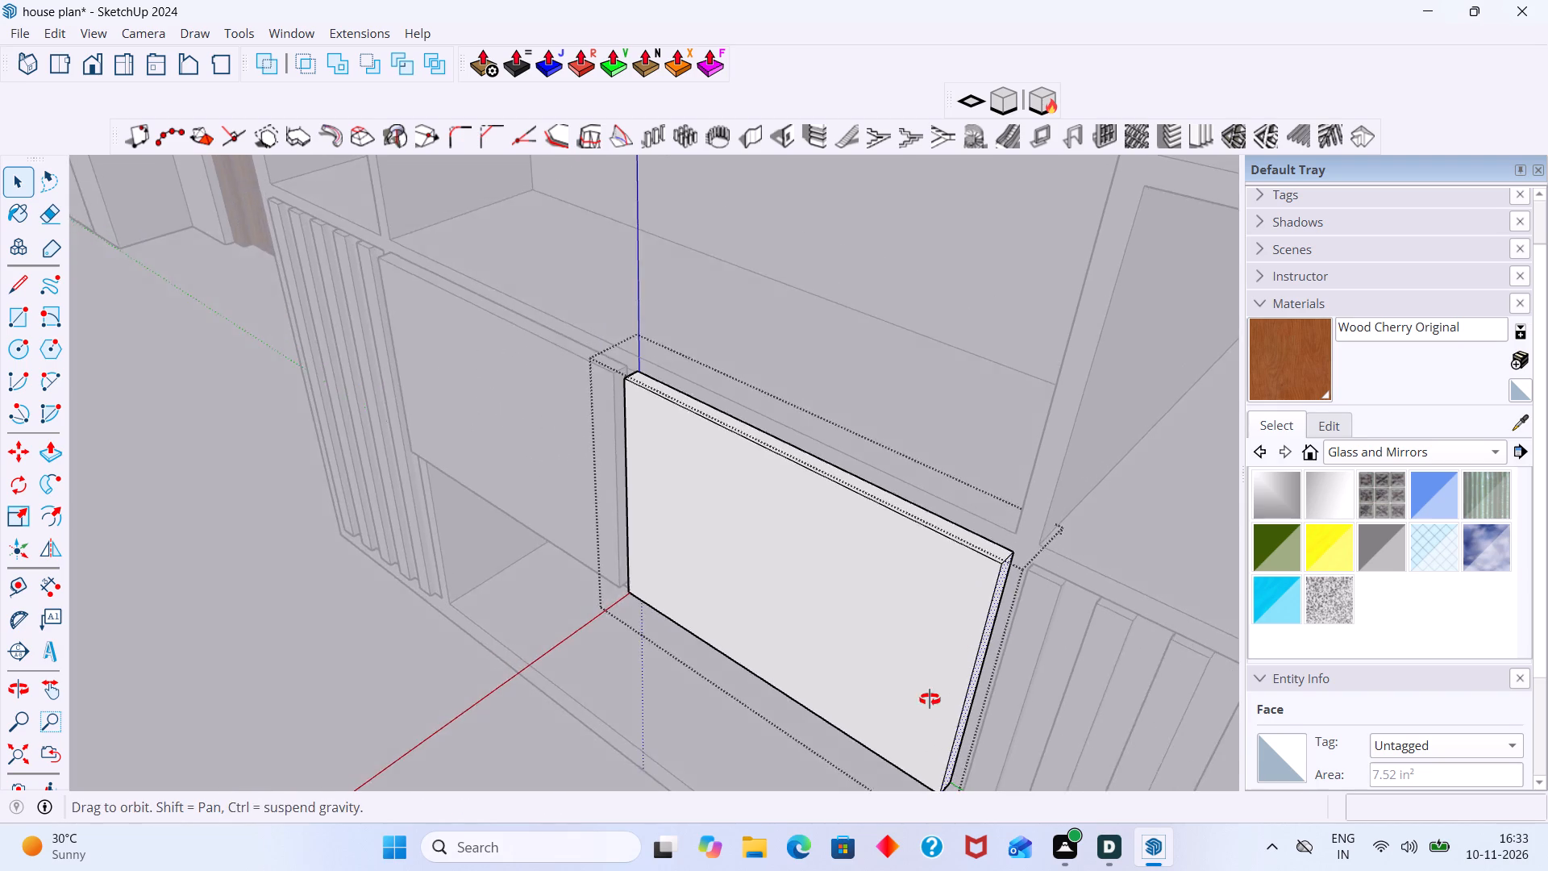
pyautogui.moveTo(930, 699); pyautogui.dragTo(935, 653, button='middle')
pyautogui.moveTo(875, 740); pyautogui.dragTo(872, 623, button='middle')
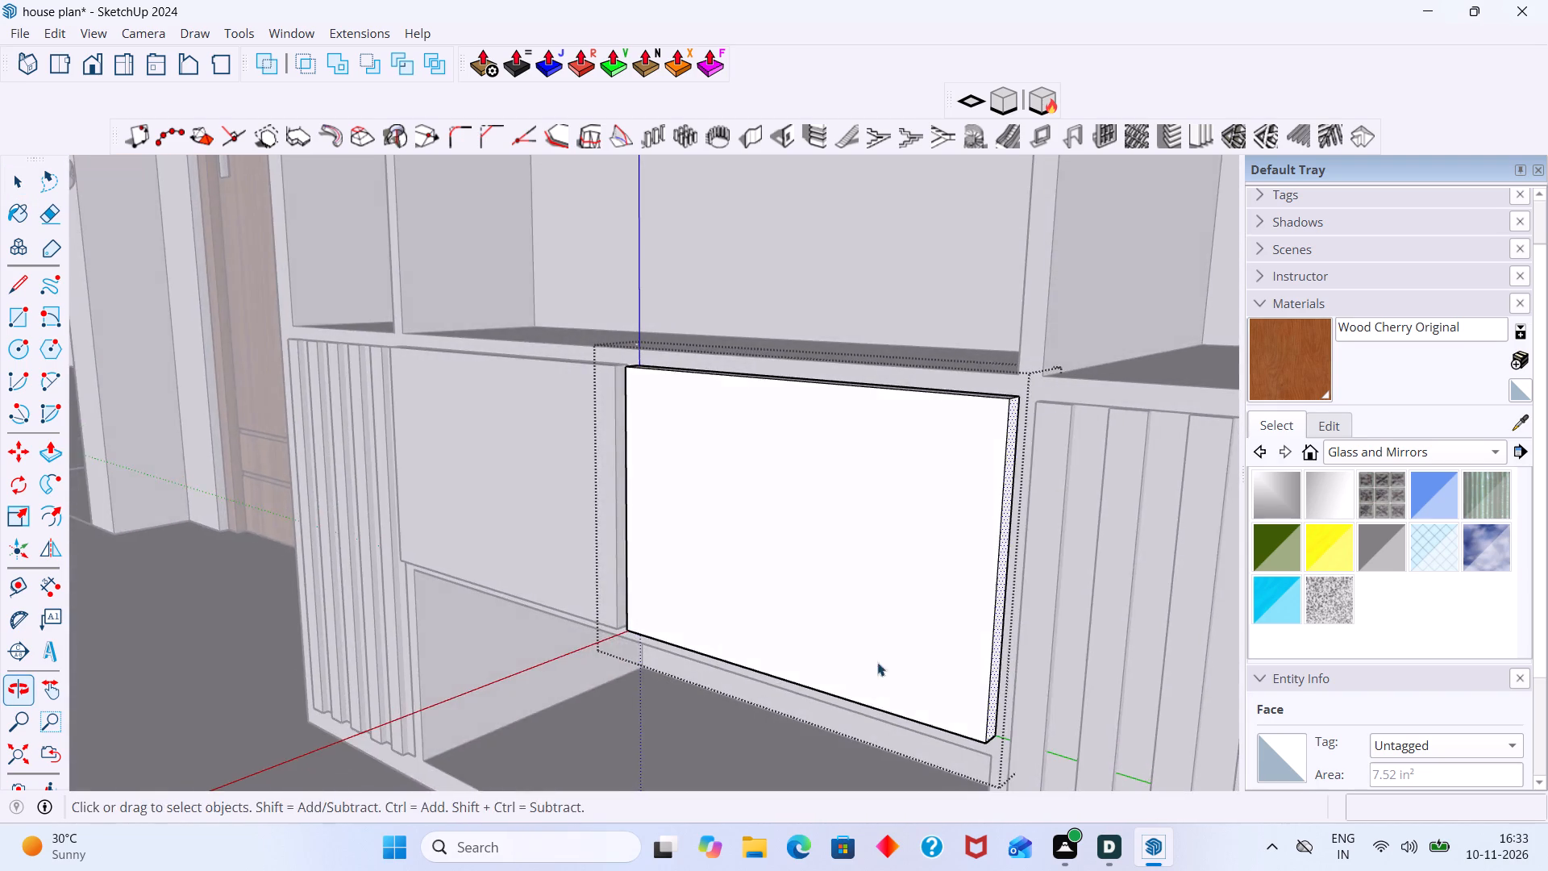
pyautogui.moveTo(880, 692); pyautogui.dragTo(820, 594, button='middle')
pyautogui.moveTo(941, 683); pyautogui.dragTo(957, 555, button='middle')
pyautogui.moveTo(1011, 623); pyautogui.dragTo(974, 553, button='middle')
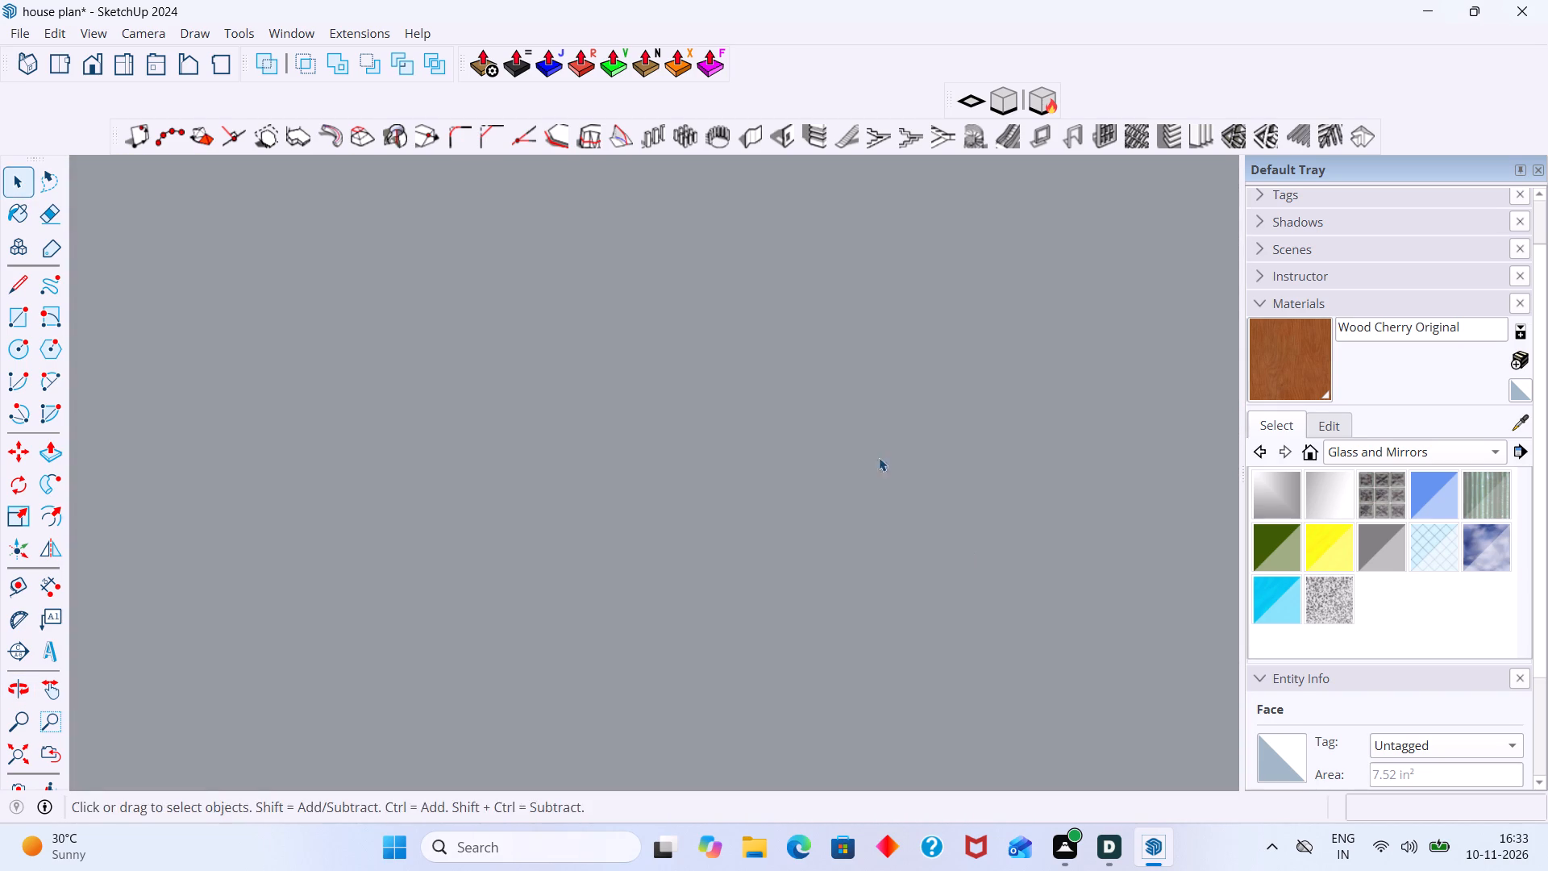
pyautogui.moveTo(862, 465); pyautogui.dragTo(855, 517, button='middle')
pyautogui.click(23, 745)
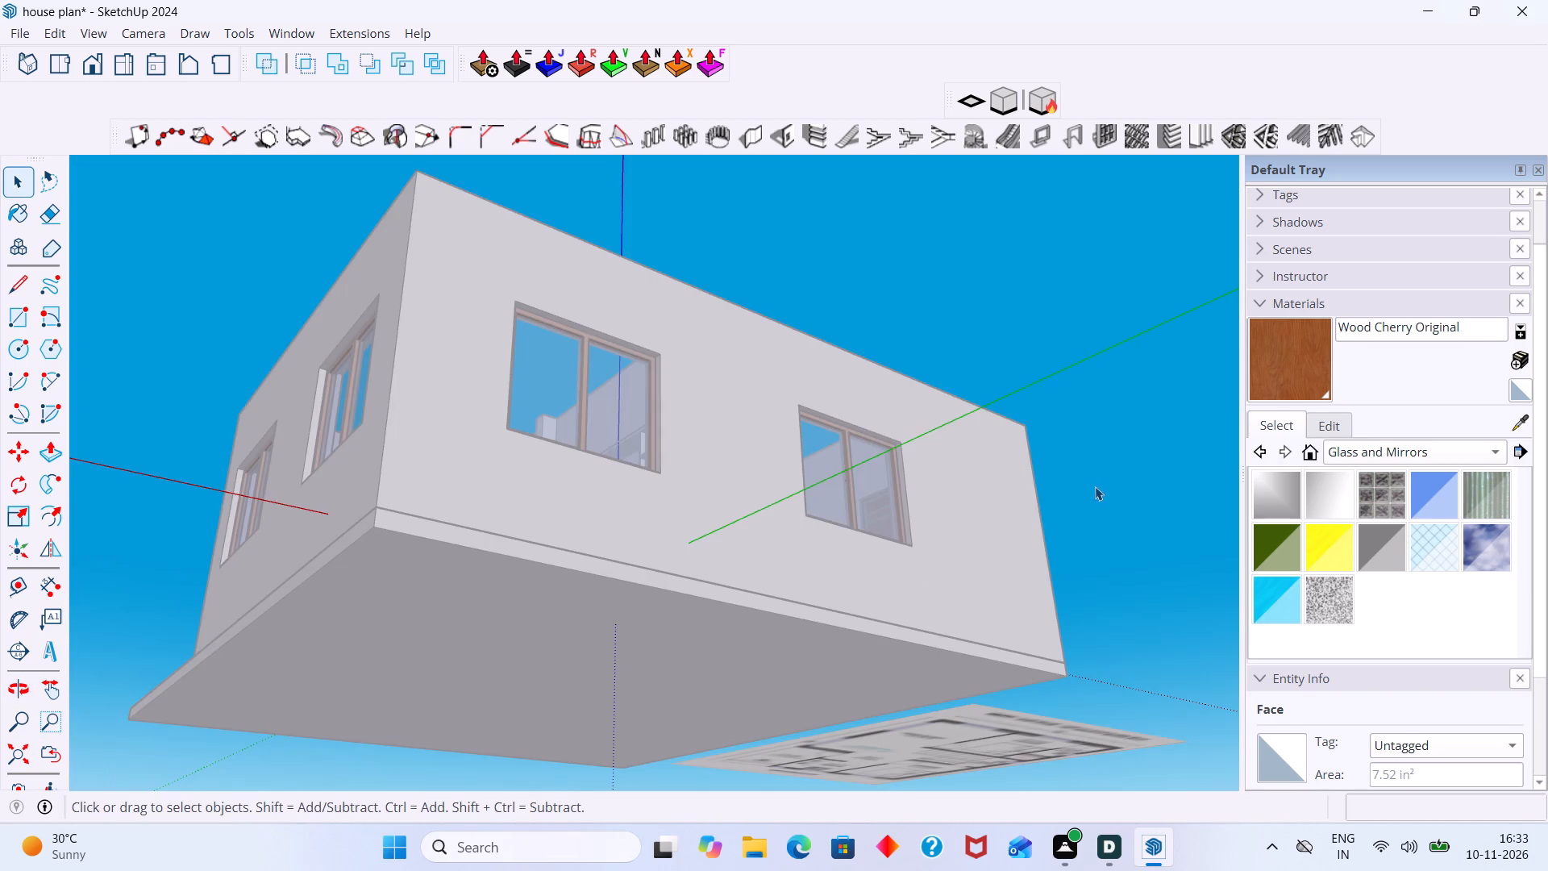
pyautogui.scroll(1, 1071, 500)
pyautogui.moveTo(1026, 501); pyautogui.dragTo(813, 769, button='middle')
pyautogui.moveTo(789, 606); pyautogui.dragTo(641, 753, button='middle')
pyautogui.moveTo(764, 661); pyautogui.dragTo(771, 766, button='middle')
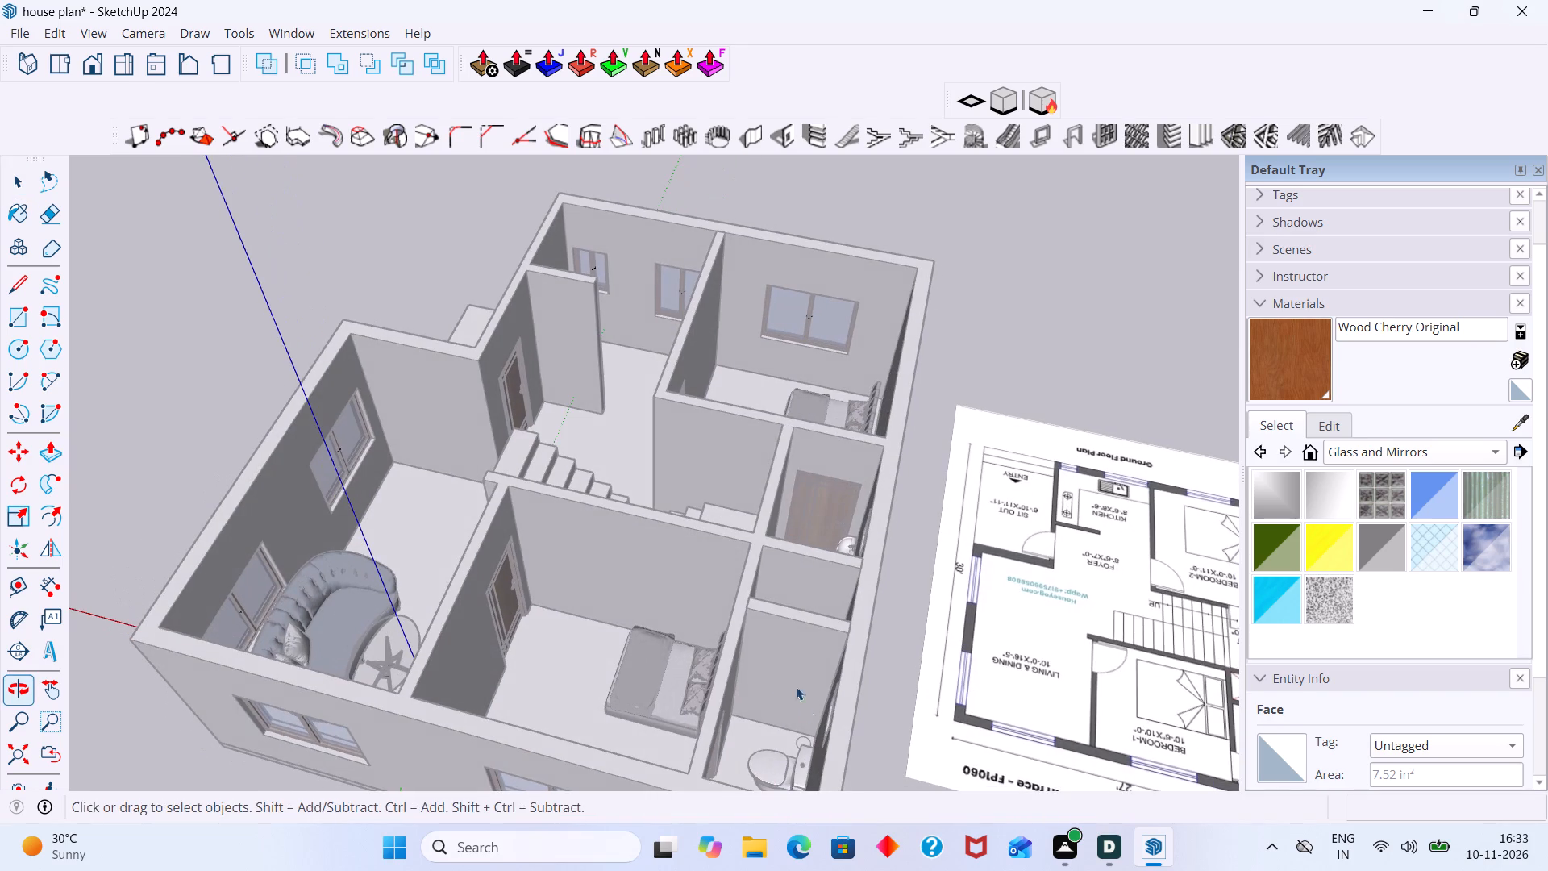
pyautogui.moveTo(769, 701); pyautogui.dragTo(1336, 678, button='middle')
pyautogui.scroll(8, 970, 753)
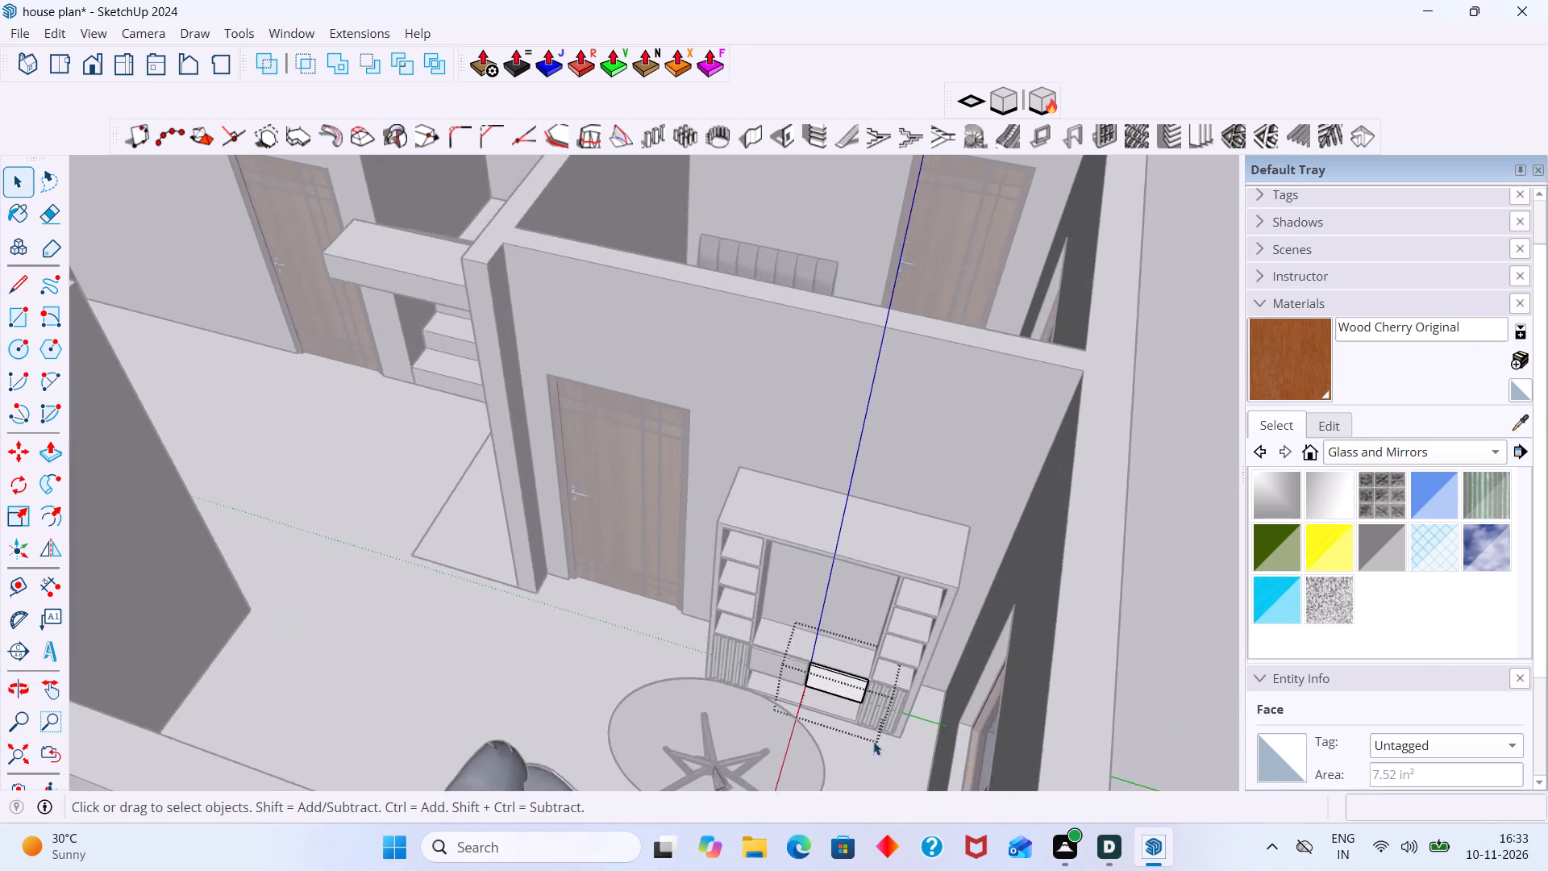
pyautogui.scroll(17, 873, 741)
pyautogui.moveTo(878, 659); pyautogui.dragTo(788, 602, button='middle')
pyautogui.scroll(2, 837, 748)
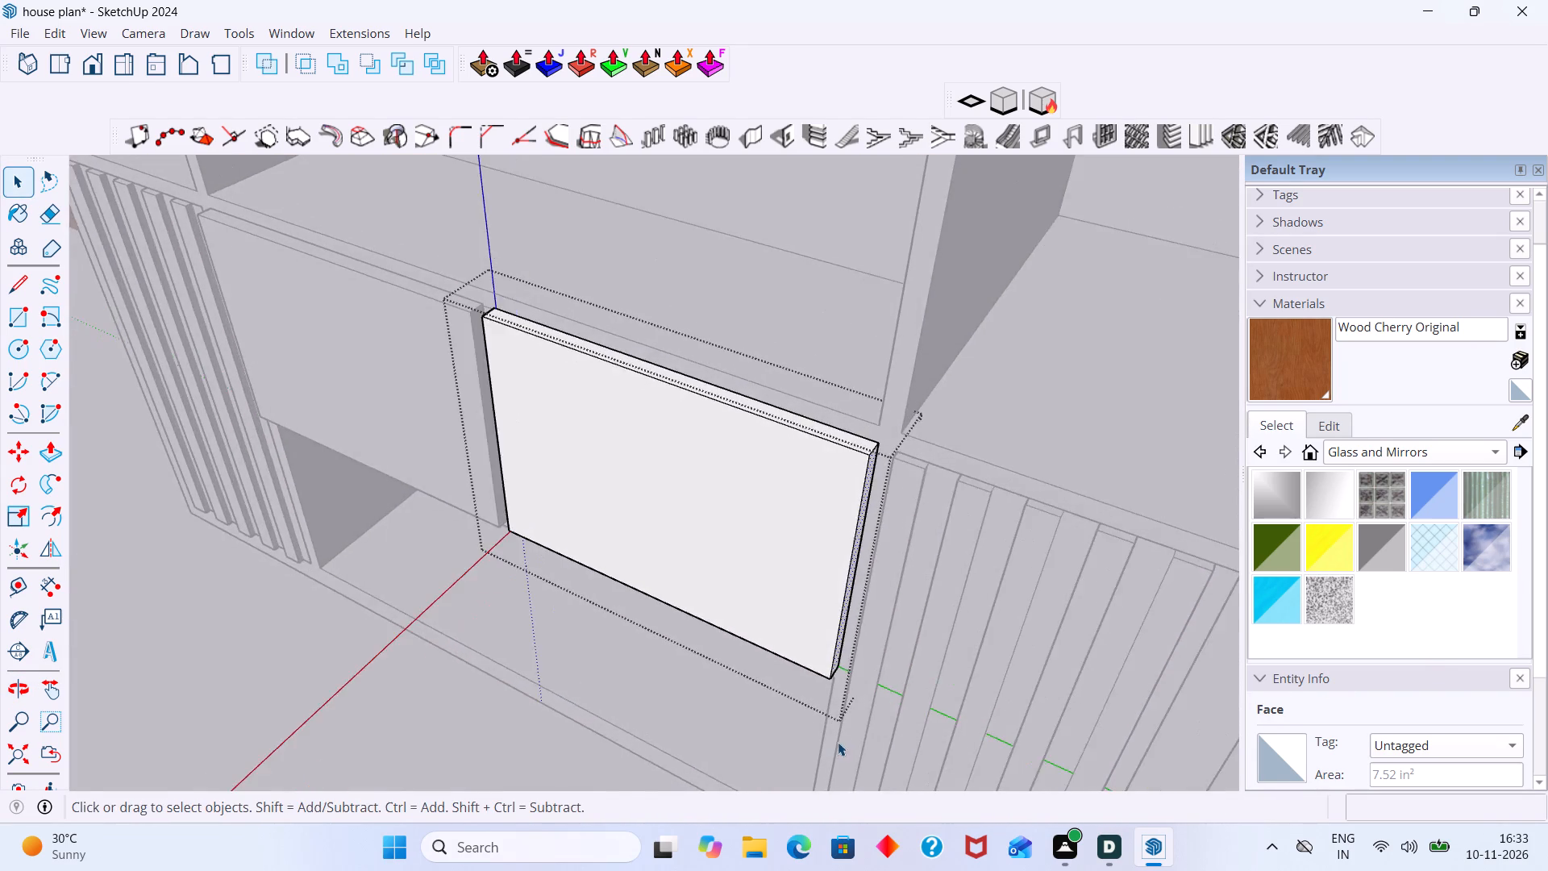
pyautogui.scroll(10, 838, 742)
pyautogui.moveTo(855, 713); pyautogui.dragTo(804, 513, button='middle')
pyautogui.moveTo(807, 573); pyautogui.dragTo(795, 522, button='middle')
pyautogui.scroll(1, 796, 523)
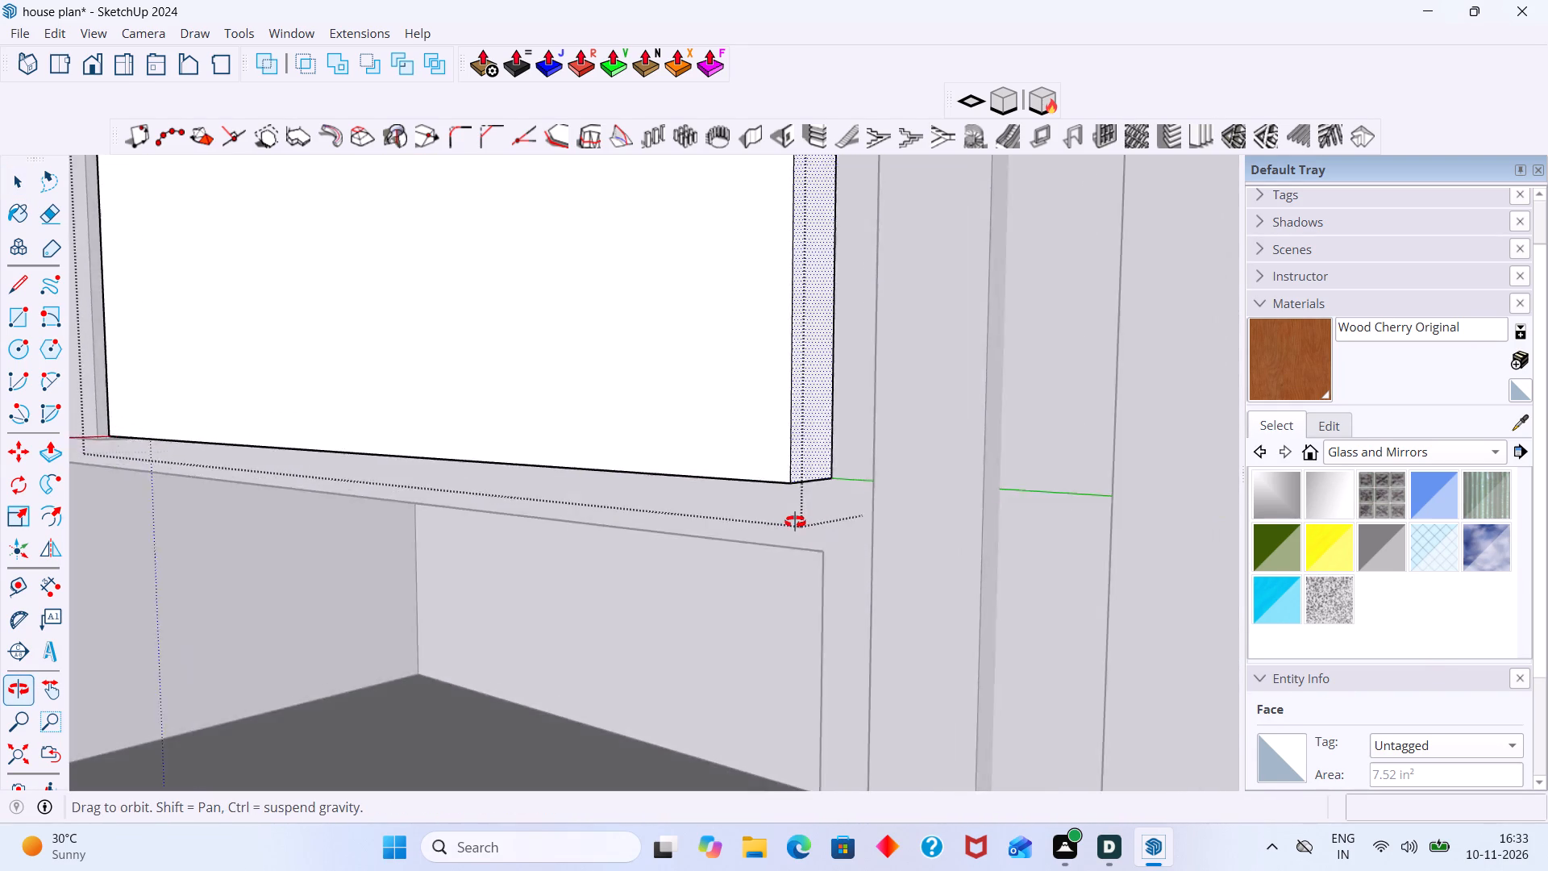
pyautogui.moveTo(795, 522); pyautogui.dragTo(799, 411, button='middle')
pyautogui.scroll(5, 765, 358)
pyautogui.click(781, 265)
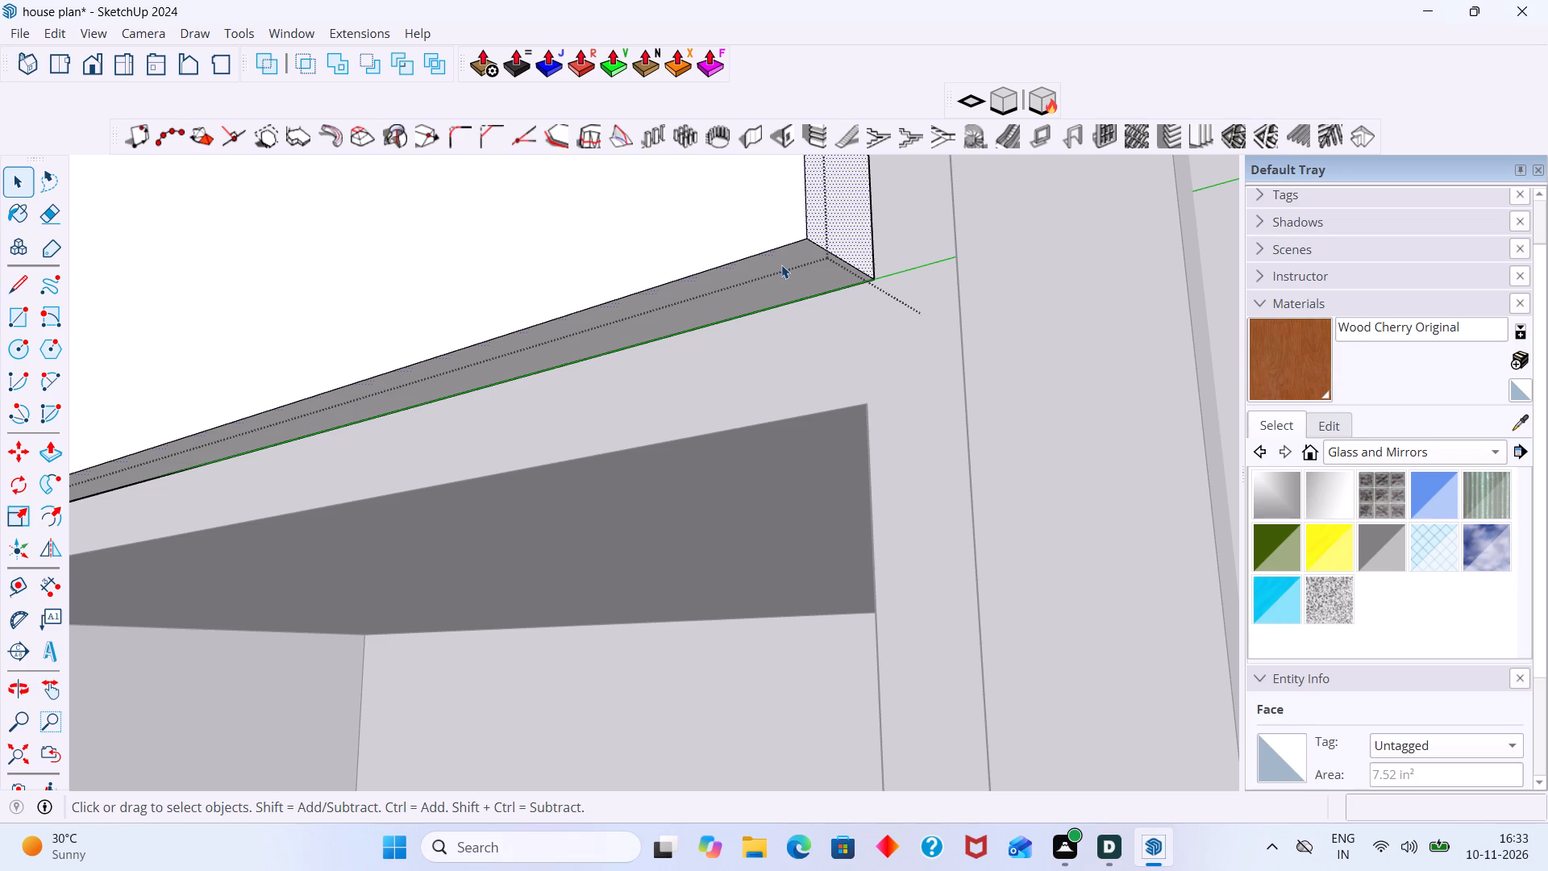
pyautogui.press('p')
pyautogui.doubleClick(781, 265)
pyautogui.press('space')
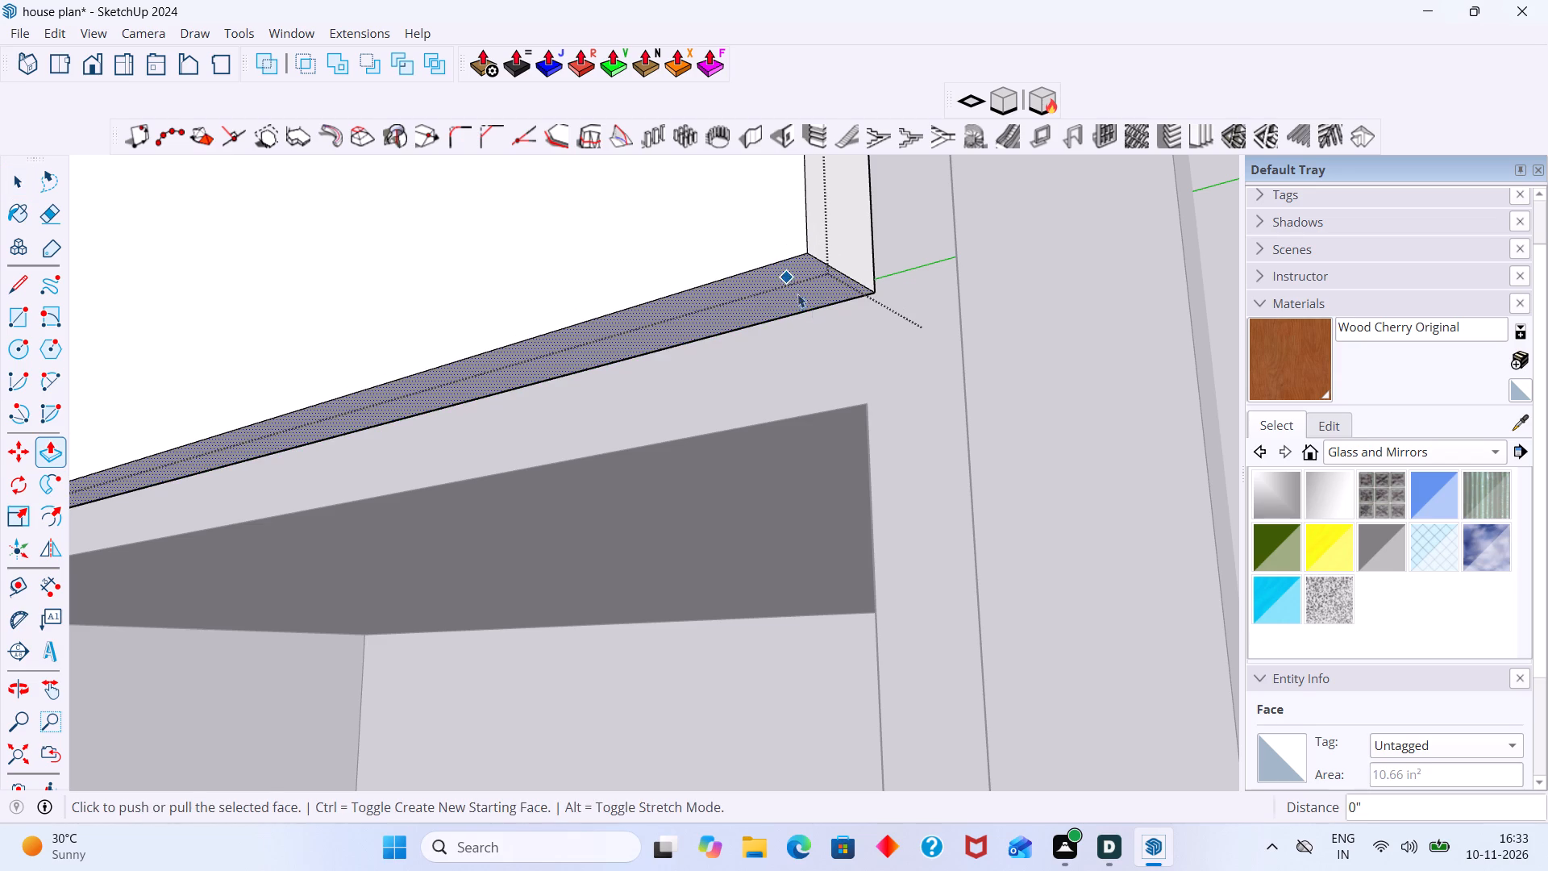
pyautogui.scroll(-11, 827, 325)
pyautogui.scroll(1, 878, 399)
pyautogui.scroll(-2, 881, 377)
pyautogui.scroll(1, 901, 382)
pyautogui.scroll(-9, 897, 376)
pyautogui.scroll(1, 958, 447)
pyautogui.scroll(-6, 957, 447)
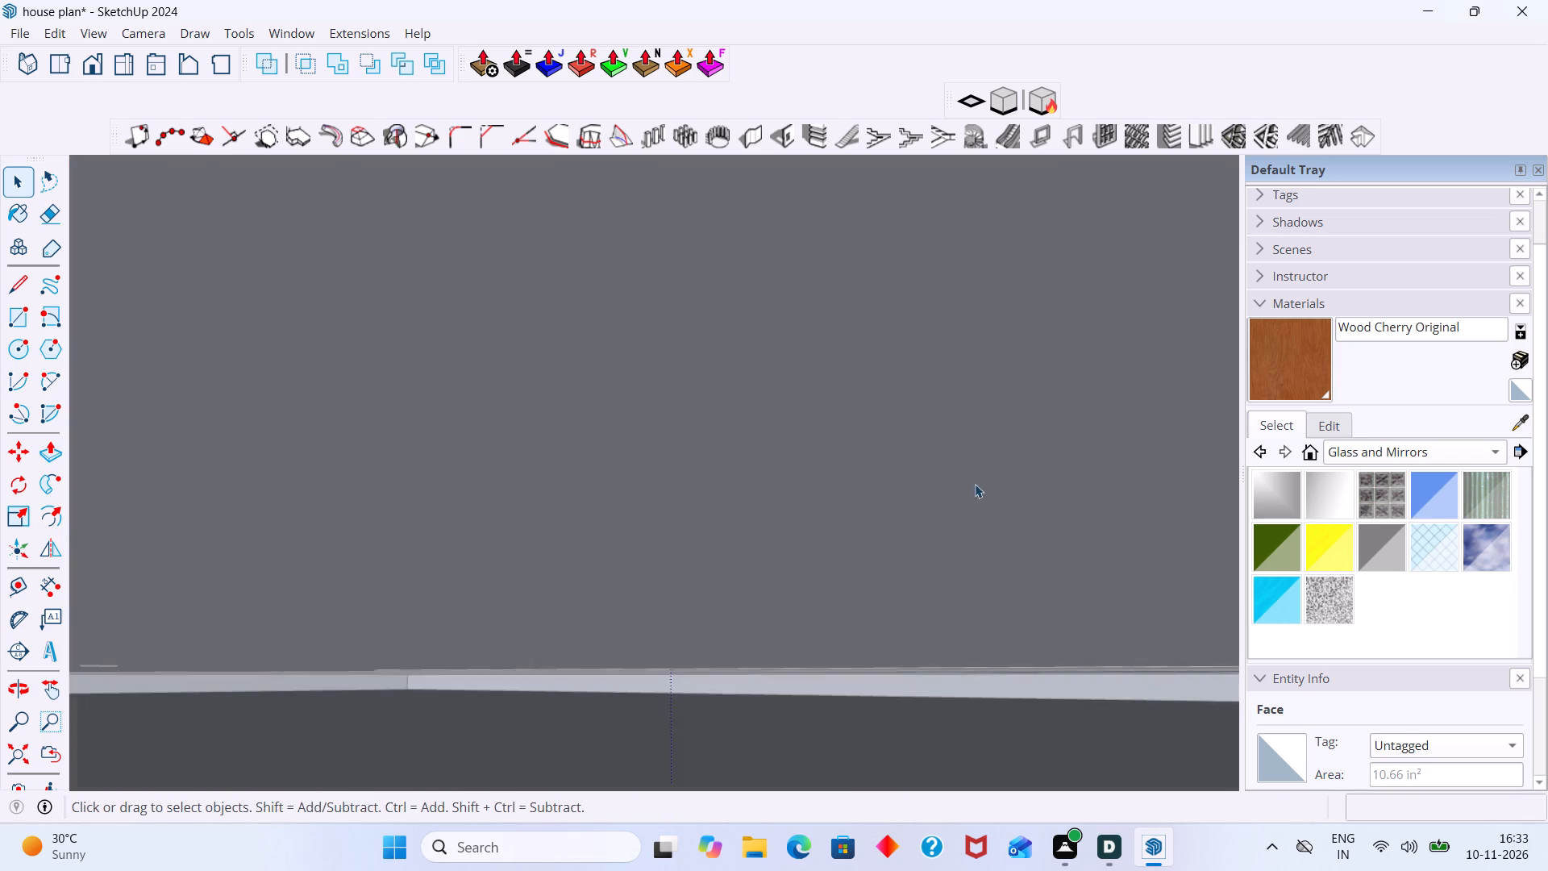
pyautogui.scroll(-3, 975, 484)
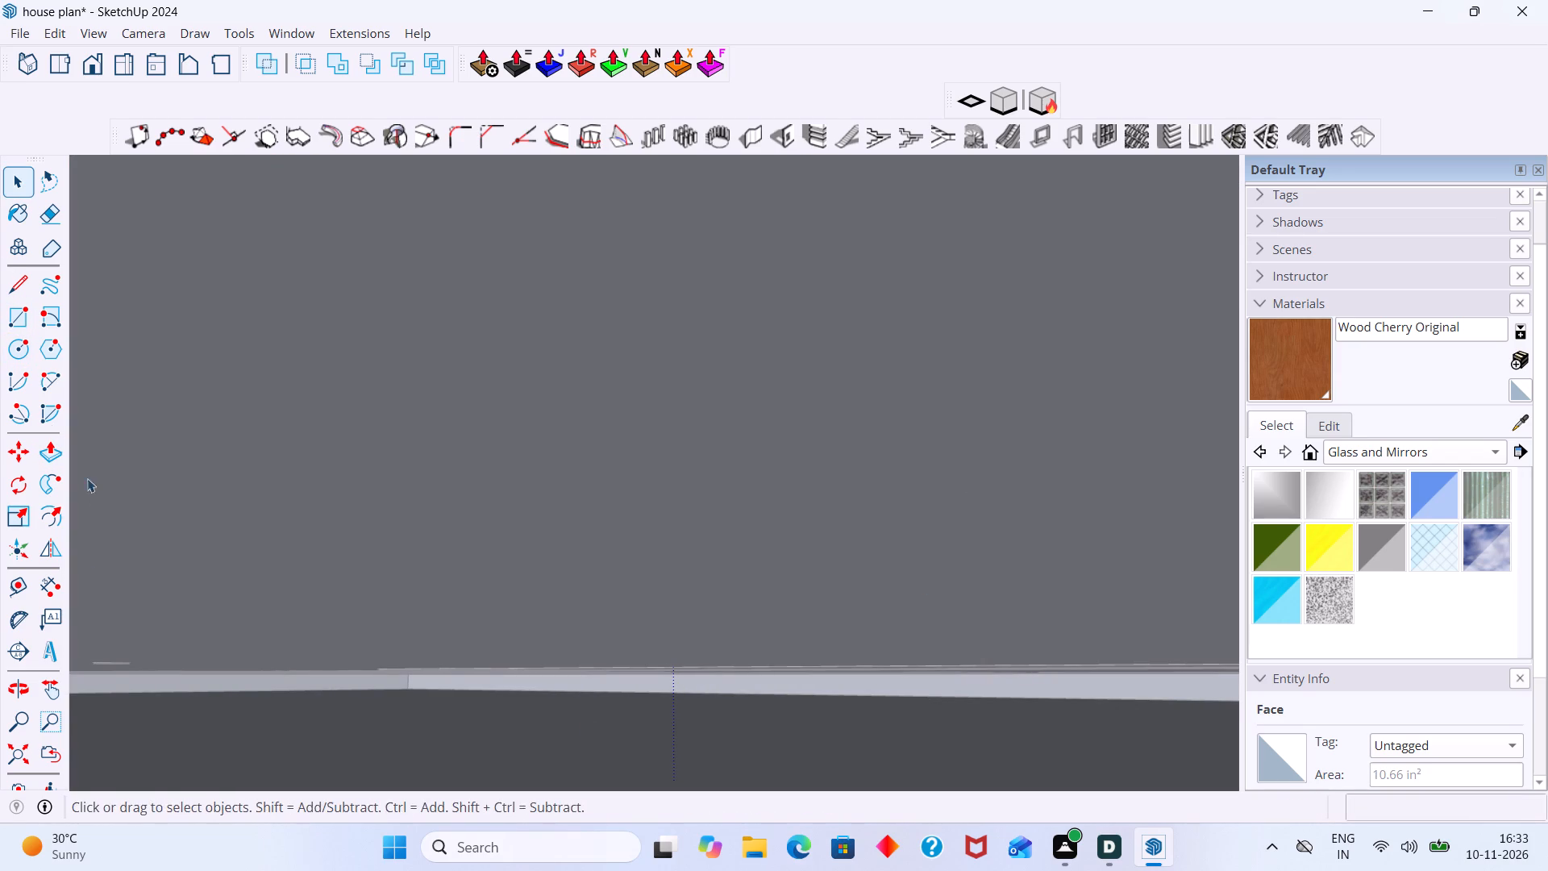
pyautogui.click(11, 756)
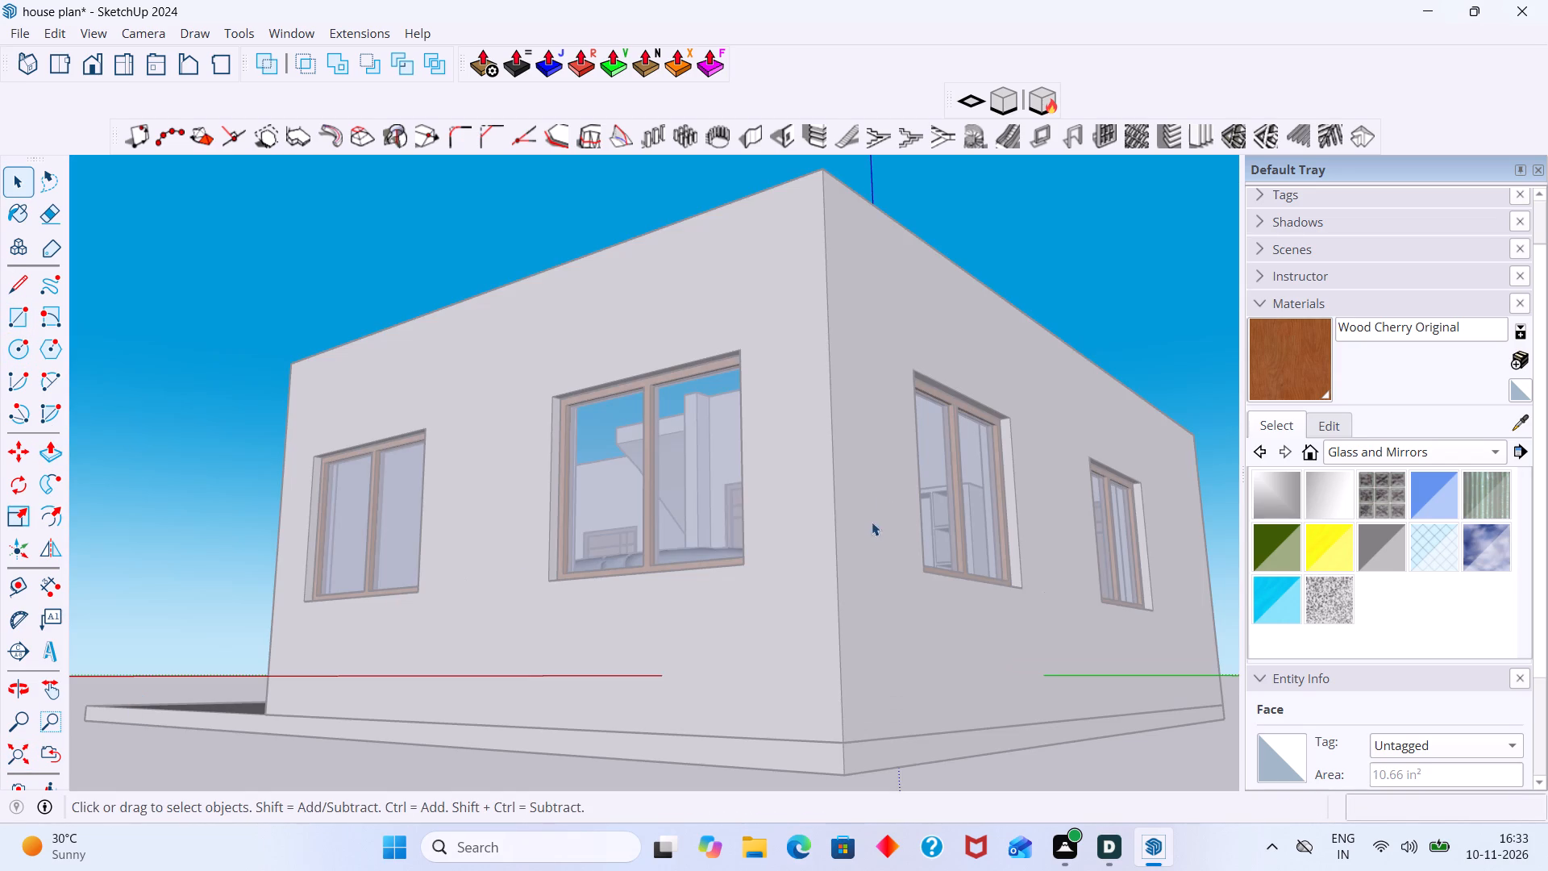
pyautogui.click(1070, 288)
# Examine the paired front panels between the louvred panels at the base of the wardrobe.
pyautogui.moveTo(900, 382); pyautogui.dragTo(754, 769, button='middle')
pyautogui.moveTo(851, 573); pyautogui.dragTo(1123, 623, button='middle')
pyautogui.scroll(3, 1063, 558)
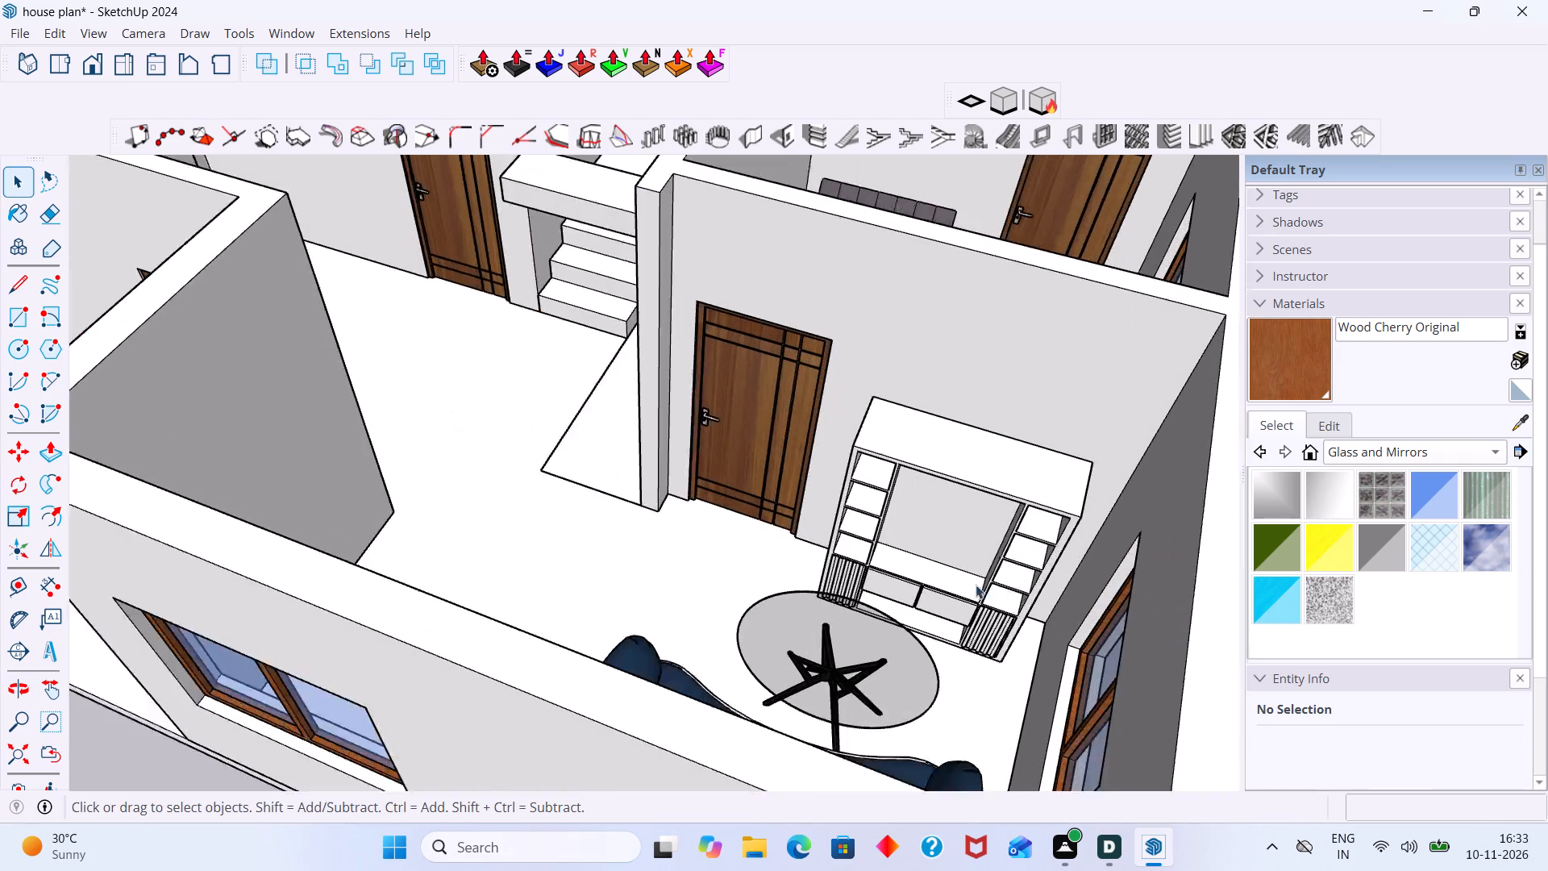
pyautogui.scroll(5, 976, 585)
pyautogui.moveTo(927, 585); pyautogui.dragTo(1084, 598, button='middle')
pyautogui.scroll(4, 1017, 560)
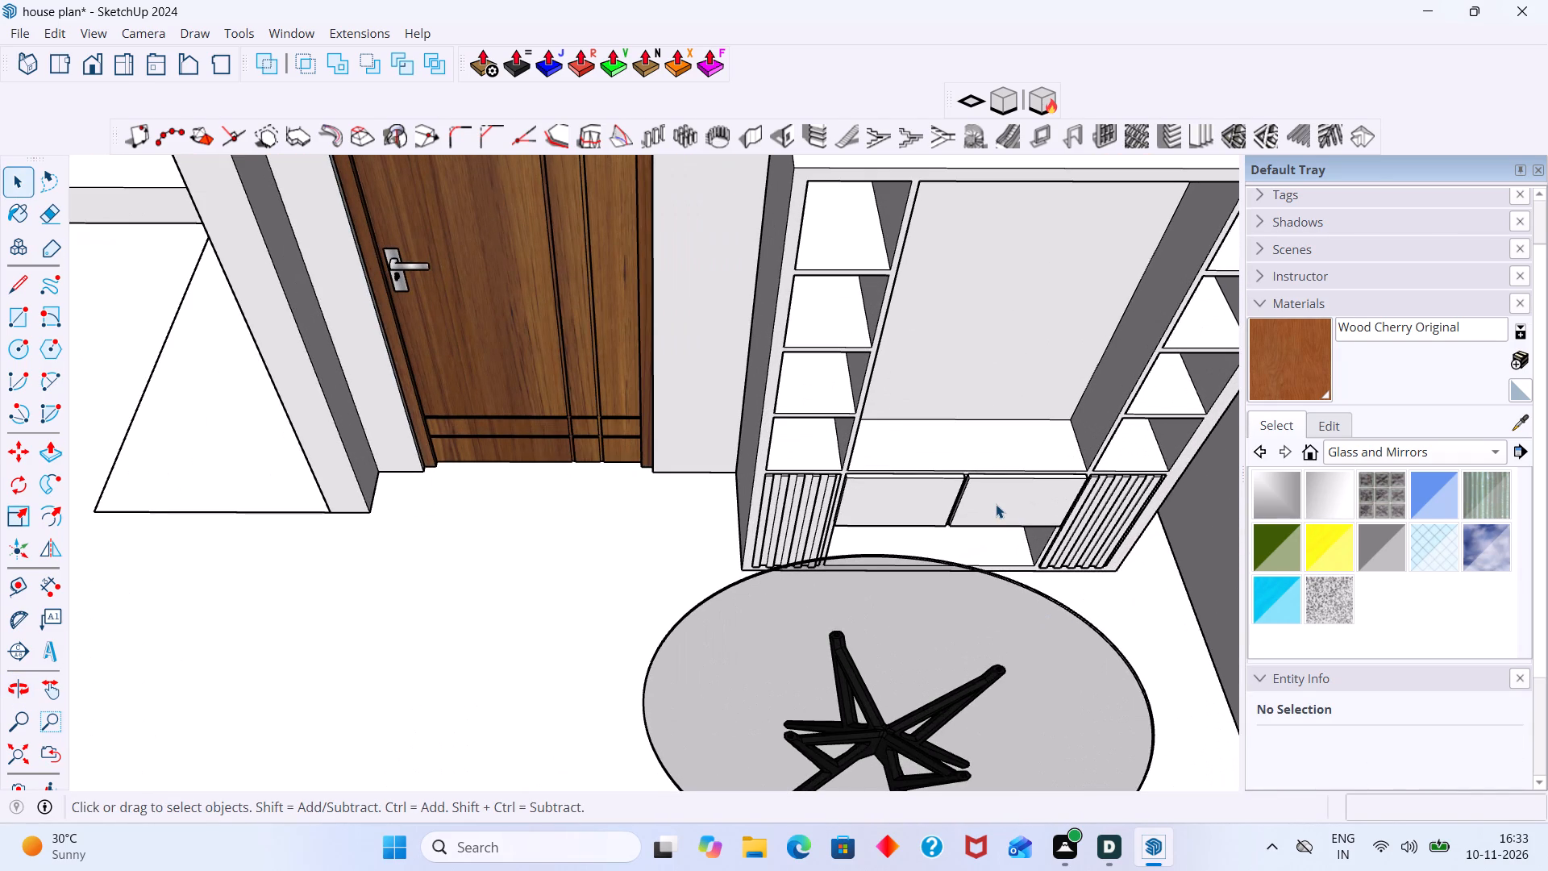
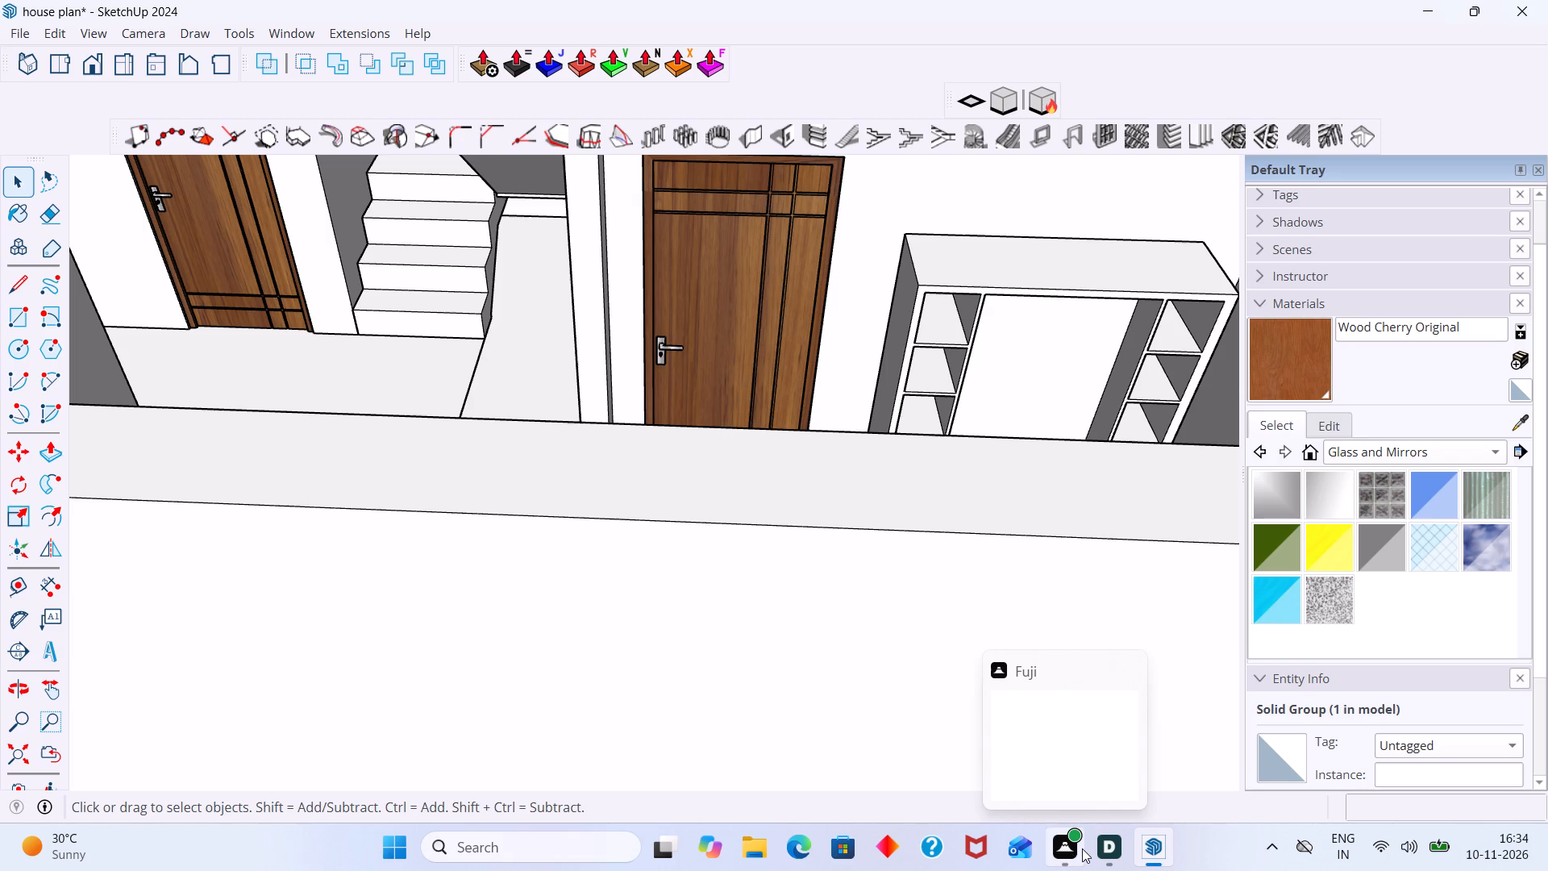
# Examine the living-room wall unit beside the wooden door, from its open shelves down to the drawer fronts, slatted panels and lower niche.
pyautogui.click(896, 744)
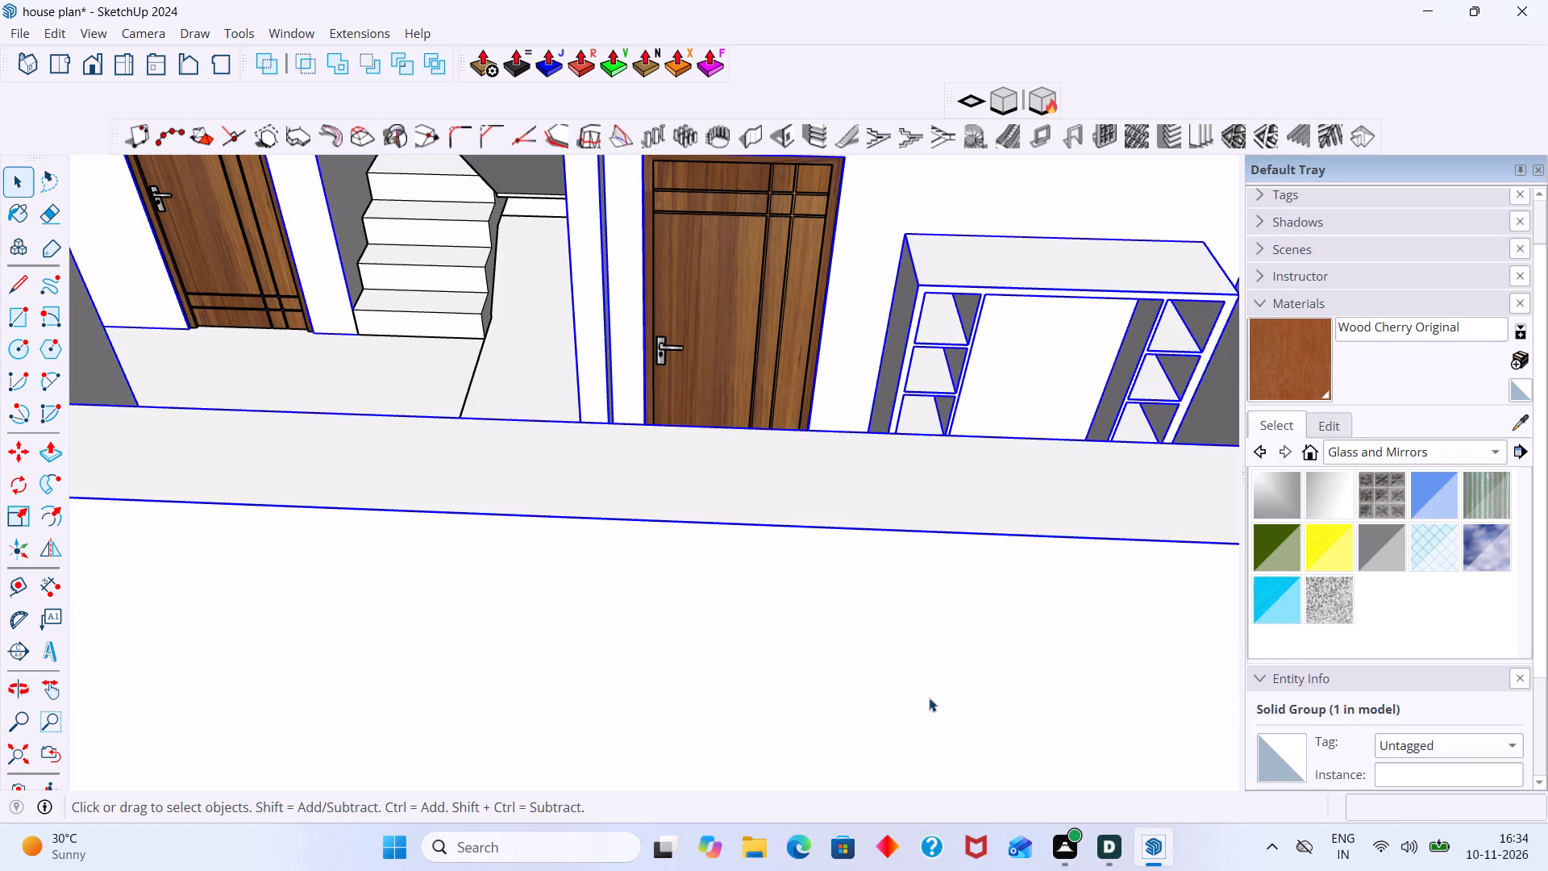
pyautogui.scroll(-19, 904, 678)
pyautogui.click(1118, 461)
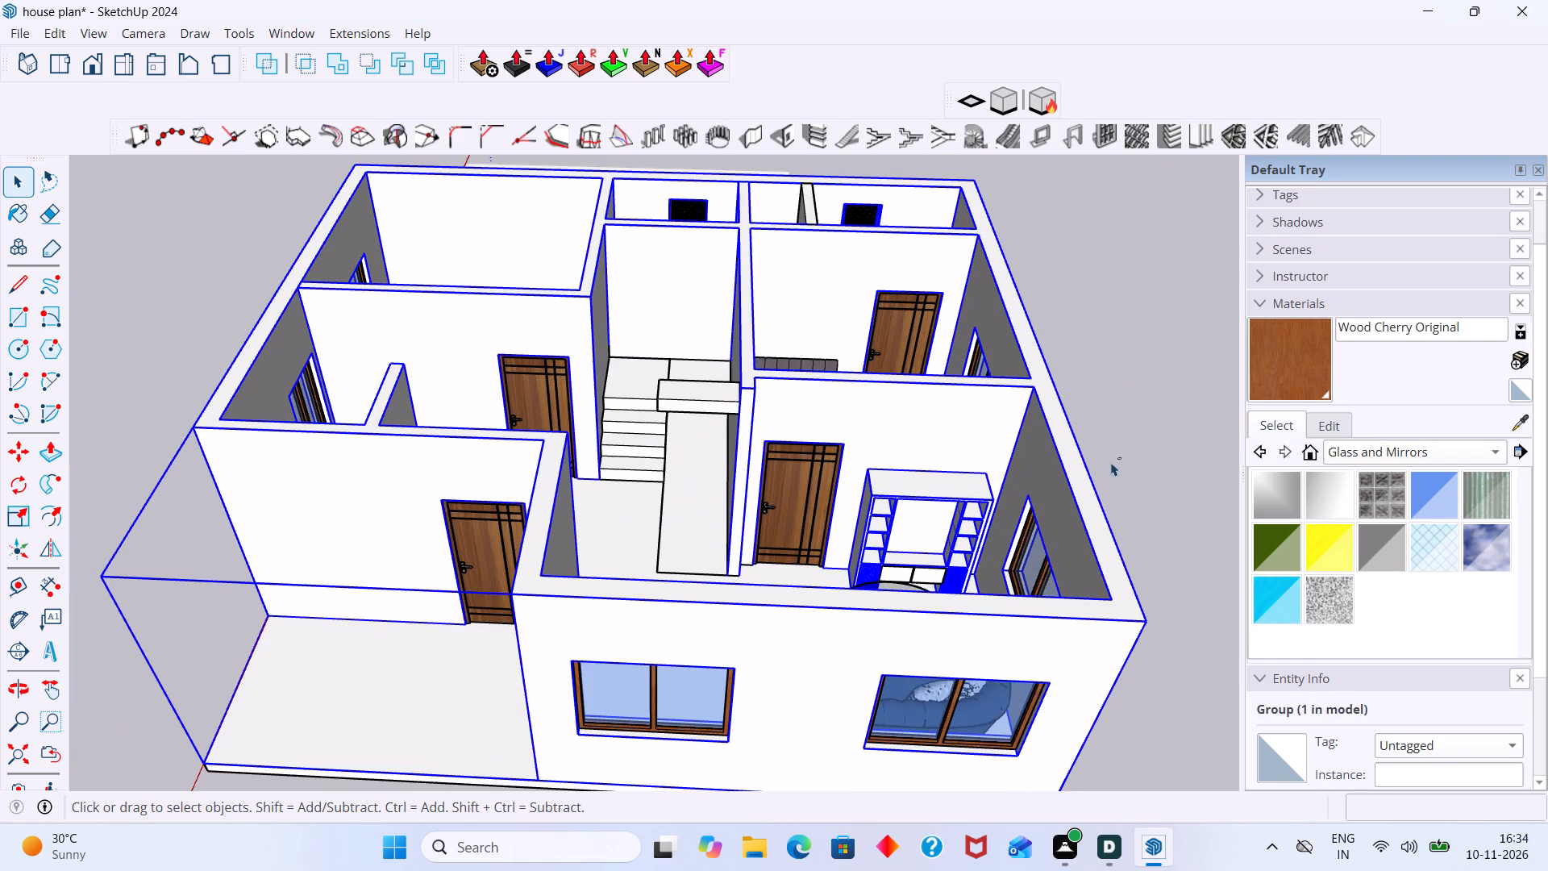
pyautogui.scroll(10, 1113, 439)
pyautogui.moveTo(1047, 505); pyautogui.dragTo(1182, 427, button='middle')
pyautogui.scroll(4, 942, 591)
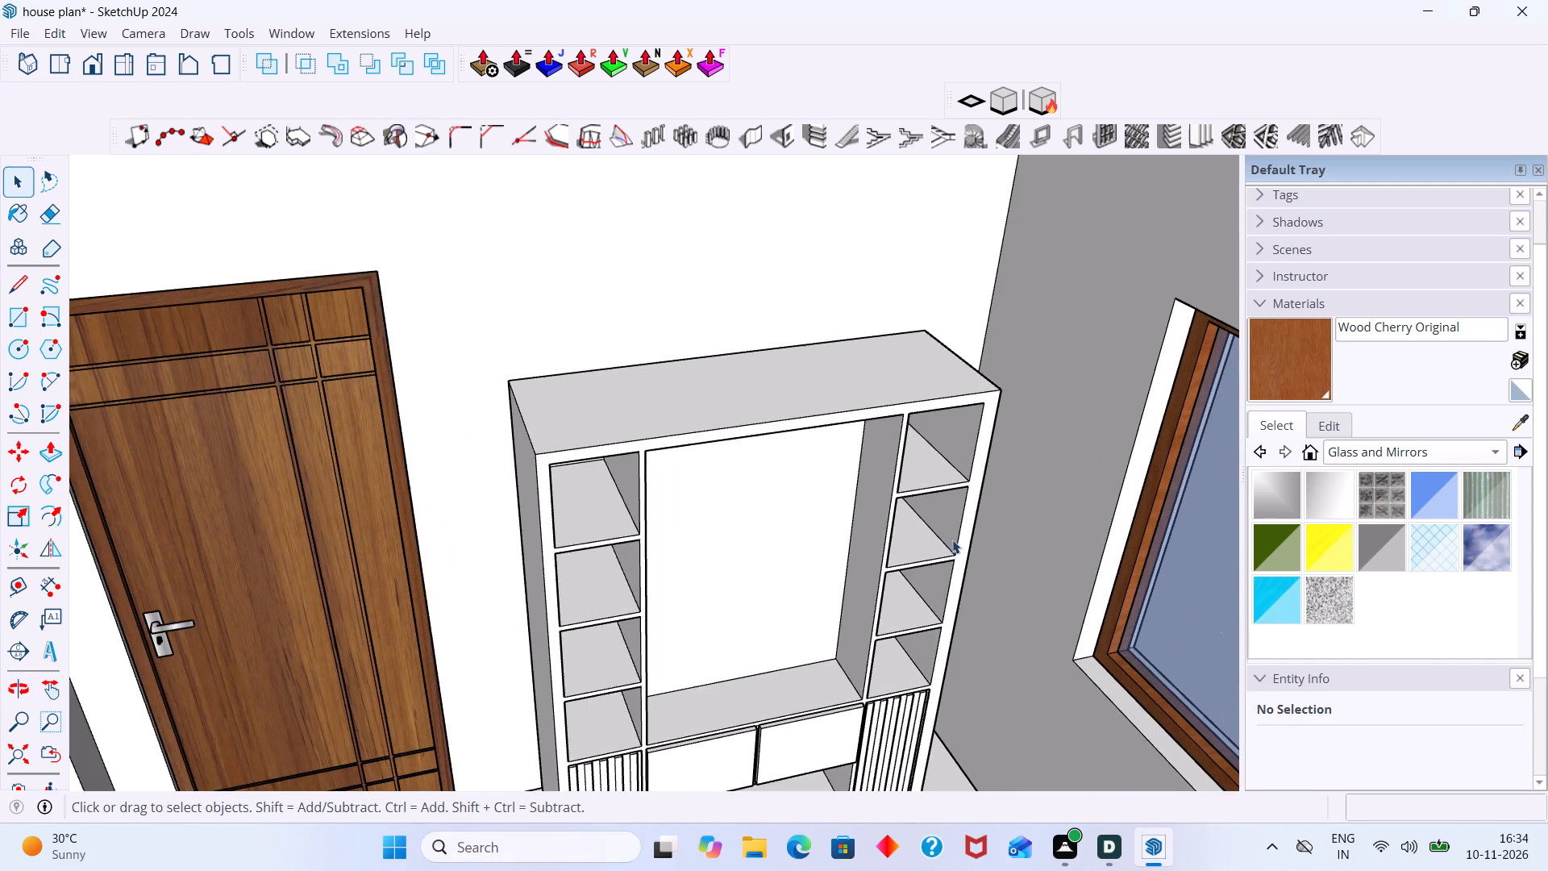
pyautogui.moveTo(955, 543); pyautogui.dragTo(877, 526, button='middle')
pyautogui.scroll(-2, 630, 545)
pyautogui.moveTo(634, 534); pyautogui.dragTo(630, 548, button='middle')
pyautogui.click(19, 743)
pyautogui.scroll(-1, 300, 615)
pyautogui.moveTo(881, 473); pyautogui.dragTo(863, 556, button='middle')
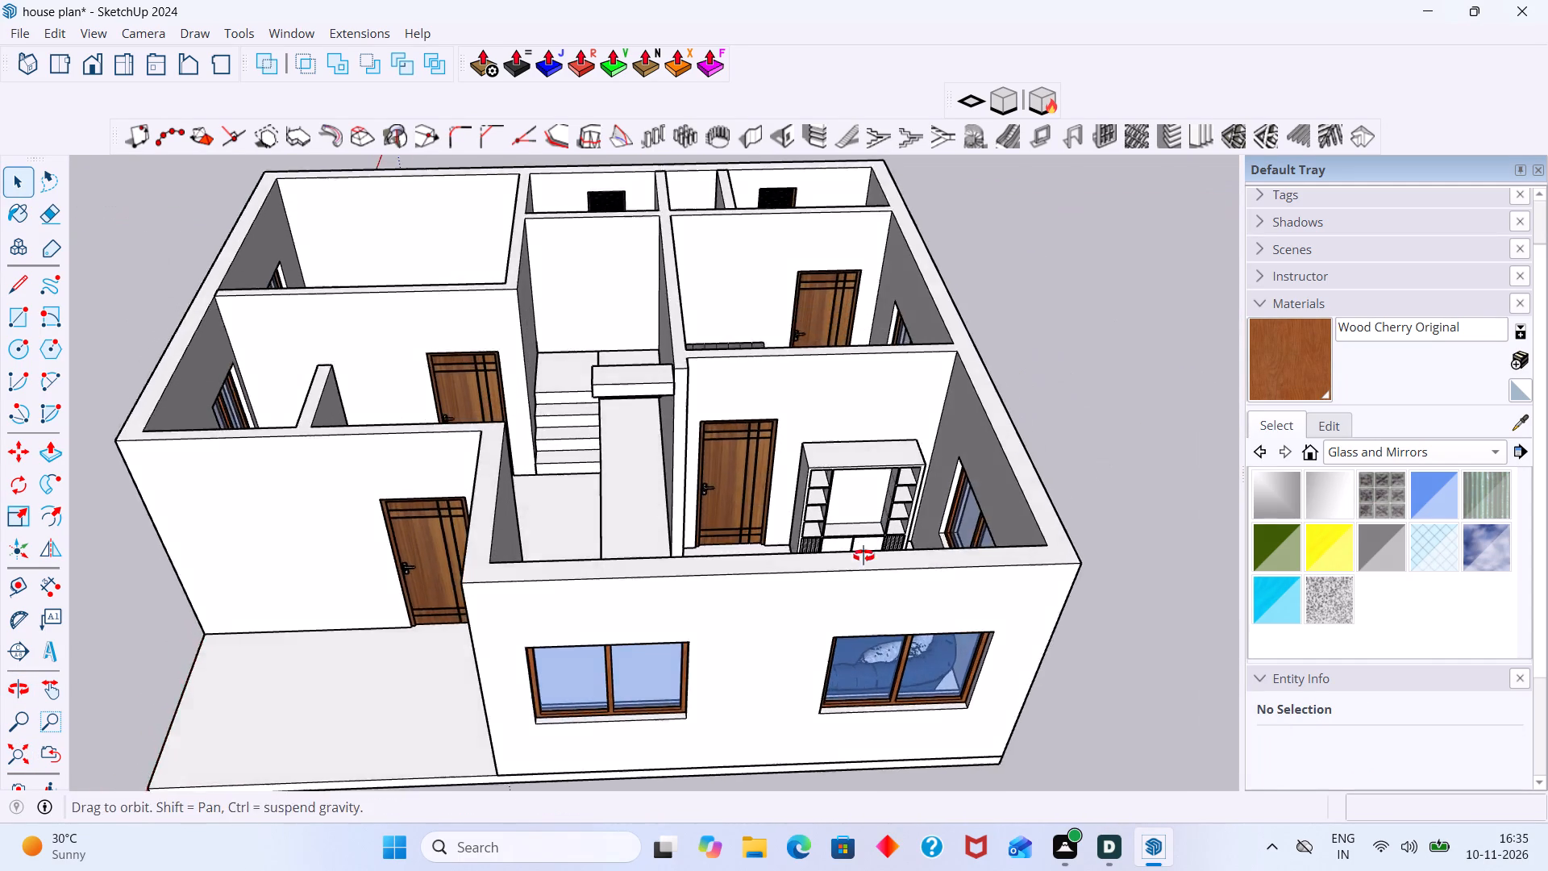
pyautogui.moveTo(863, 556); pyautogui.dragTo(863, 551, button='middle')
pyautogui.scroll(10, 880, 461)
pyautogui.moveTo(789, 557); pyautogui.dragTo(804, 544, button='middle')
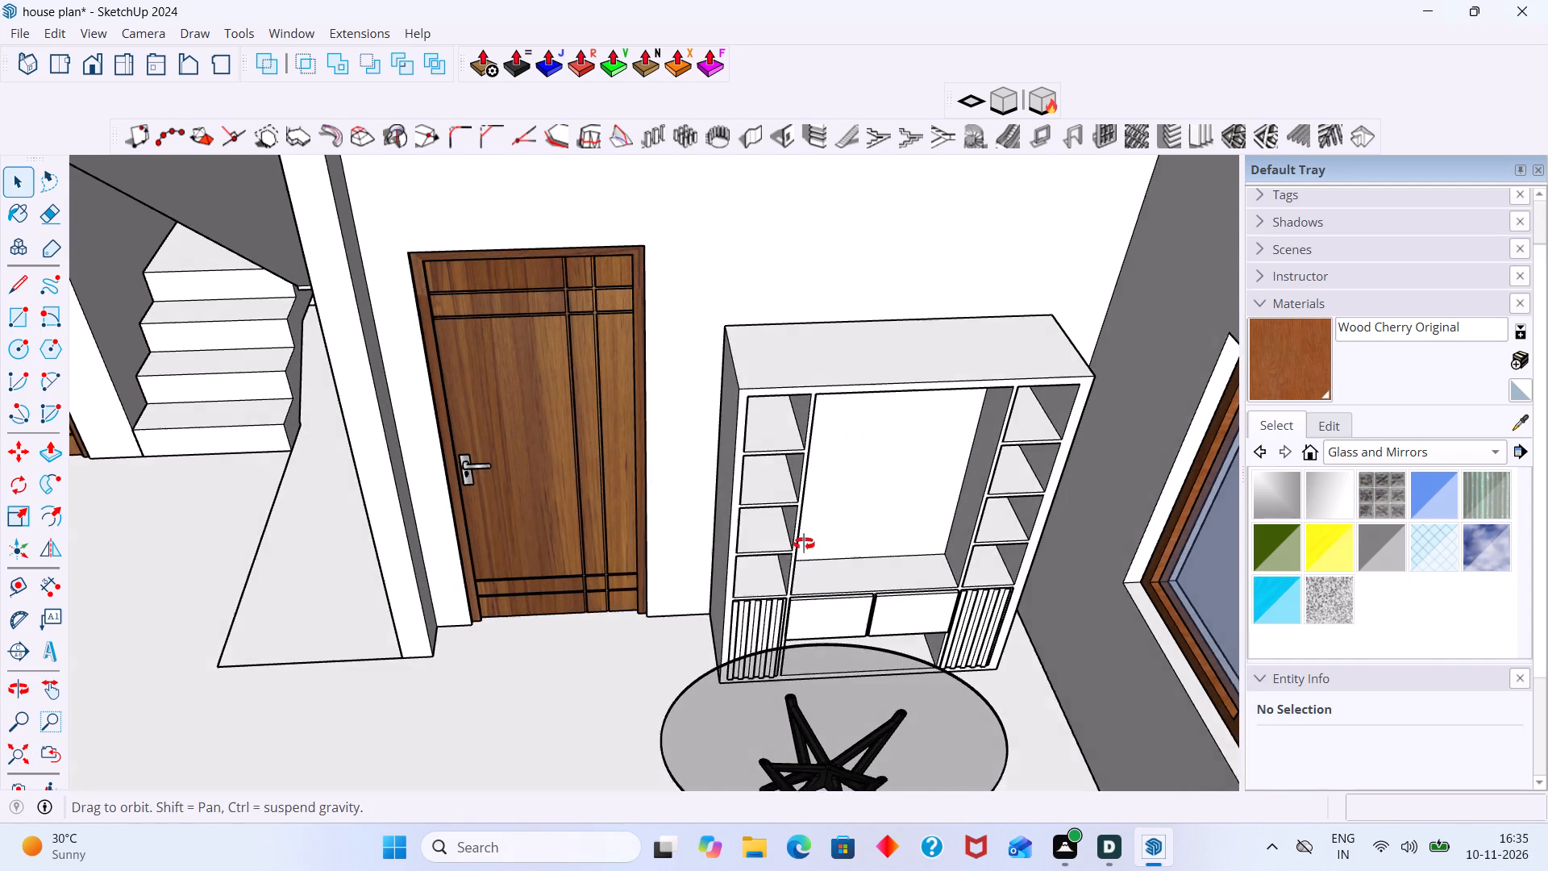
pyautogui.moveTo(804, 544); pyautogui.dragTo(804, 542, button='middle')
pyautogui.scroll(13, 913, 606)
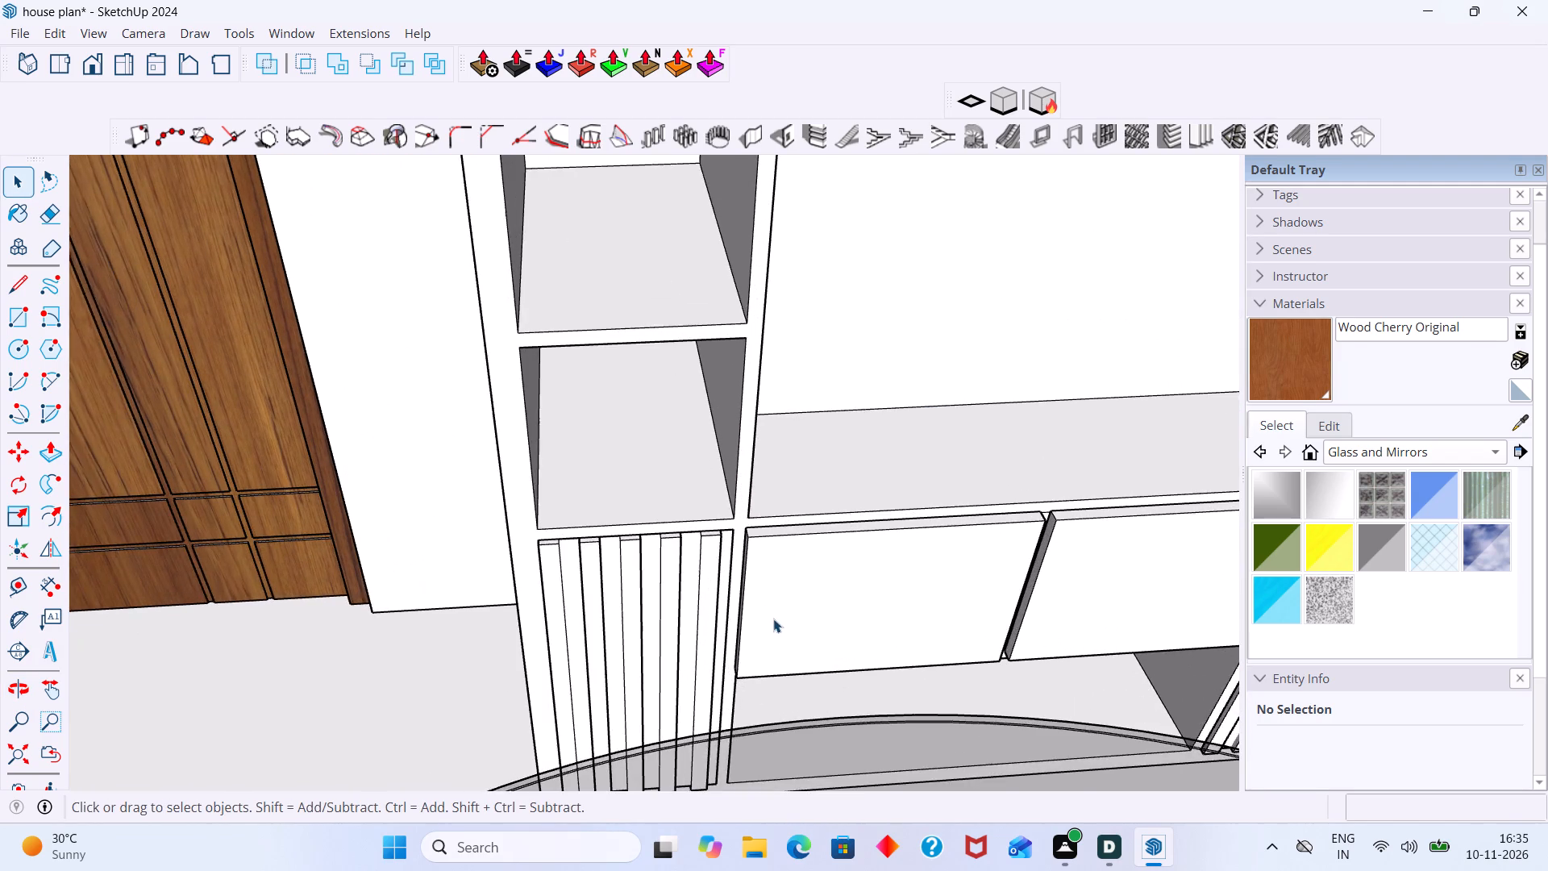
pyautogui.keyDown('shift'); pyautogui.moveTo(812, 598); pyautogui.dragTo(784, 455, button='middle'); pyautogui.keyUp('shift')
pyautogui.moveTo(822, 526); pyautogui.dragTo(915, 556, button='middle')
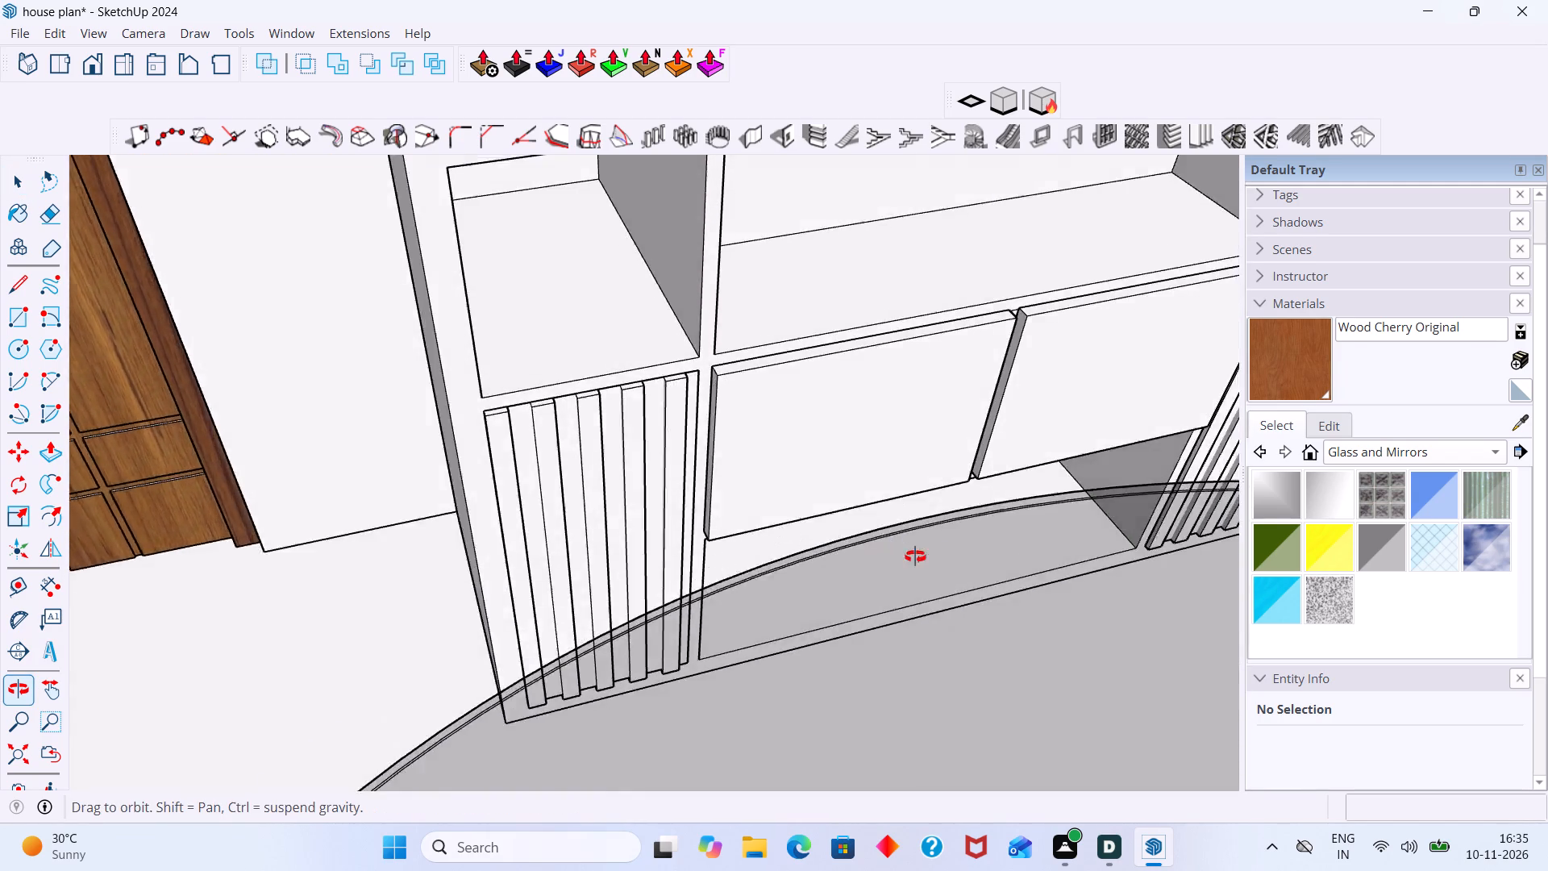
pyautogui.moveTo(915, 556); pyautogui.dragTo(1132, 404, button='middle')
pyautogui.moveTo(798, 603); pyautogui.dragTo(764, 407, button='middle')
pyautogui.scroll(1, 693, 441)
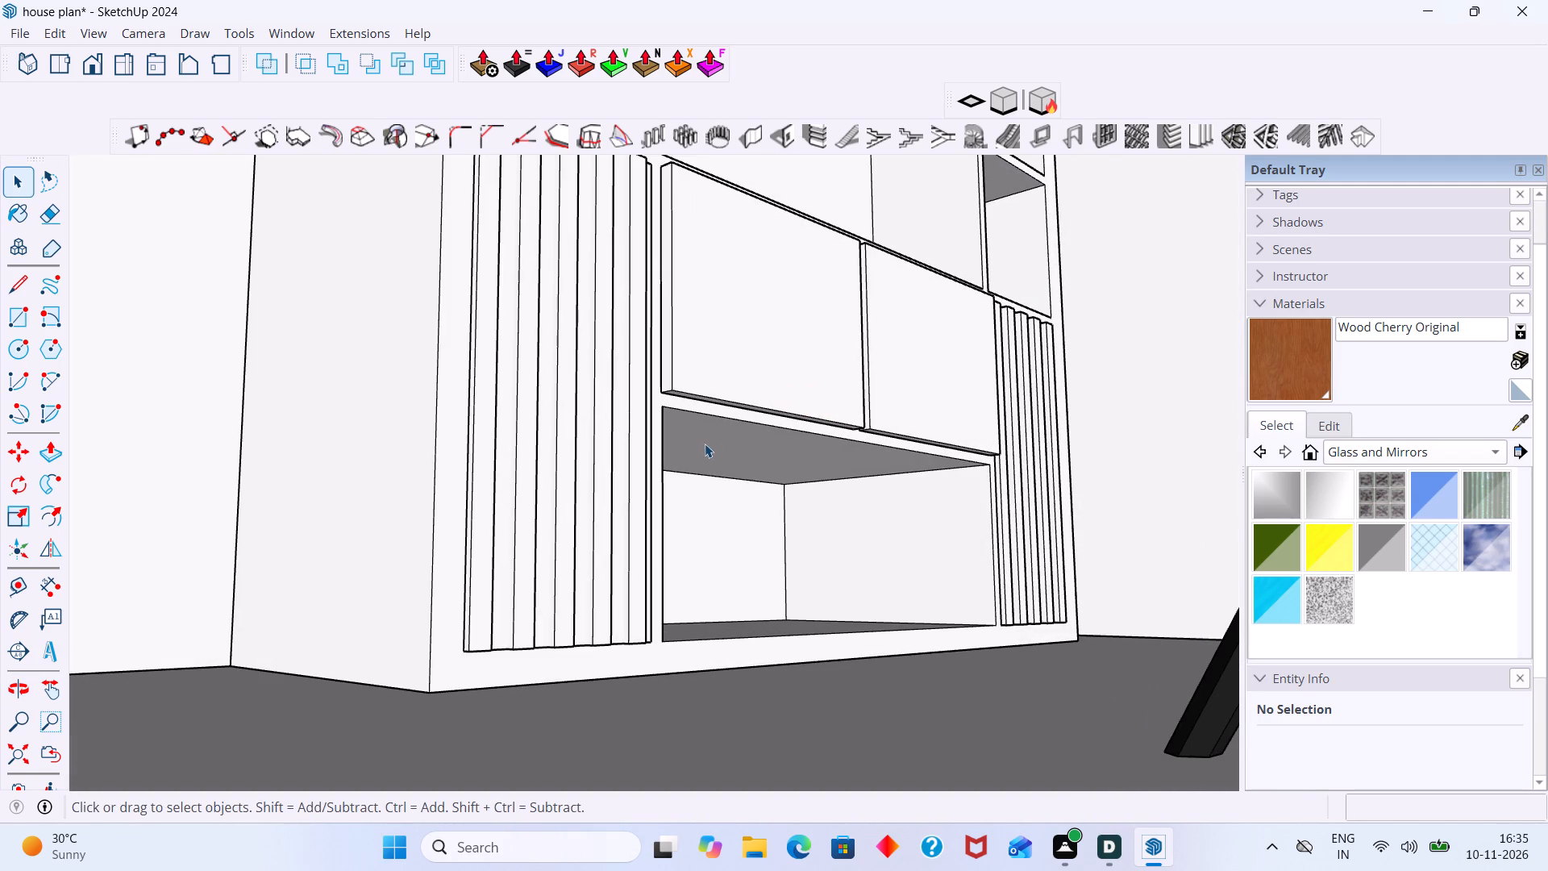
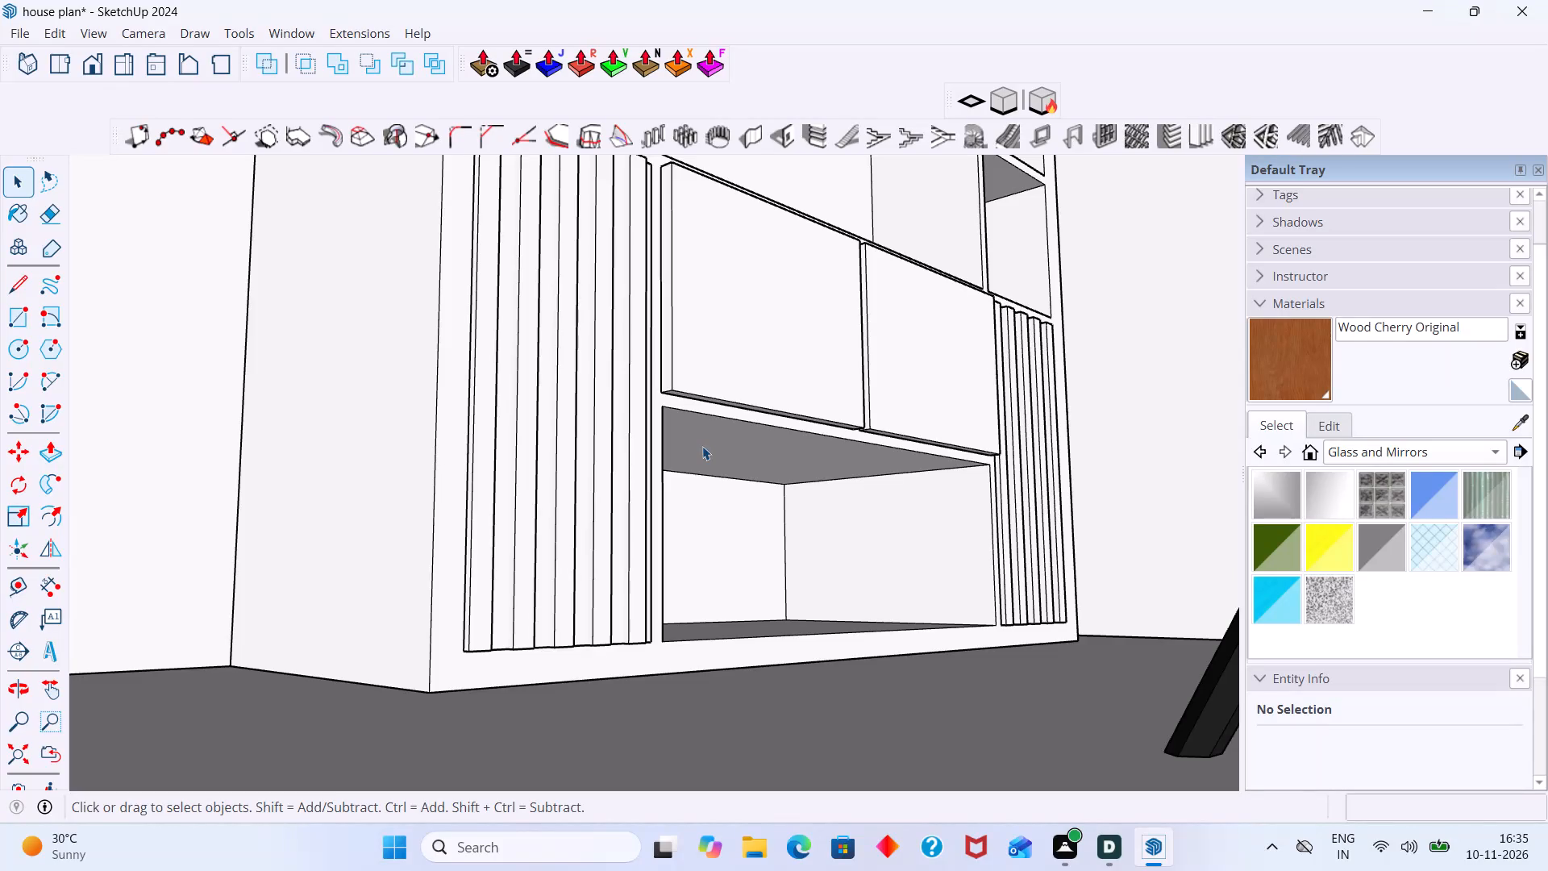
# Draw a rectangle about 2' 6 7/16" by 10 9/16" across the open niche below the wall unit's drawer fronts.
pyautogui.moveTo(655, 467); pyautogui.dragTo(586, 548, button='middle')
pyautogui.scroll(-4, 677, 502)
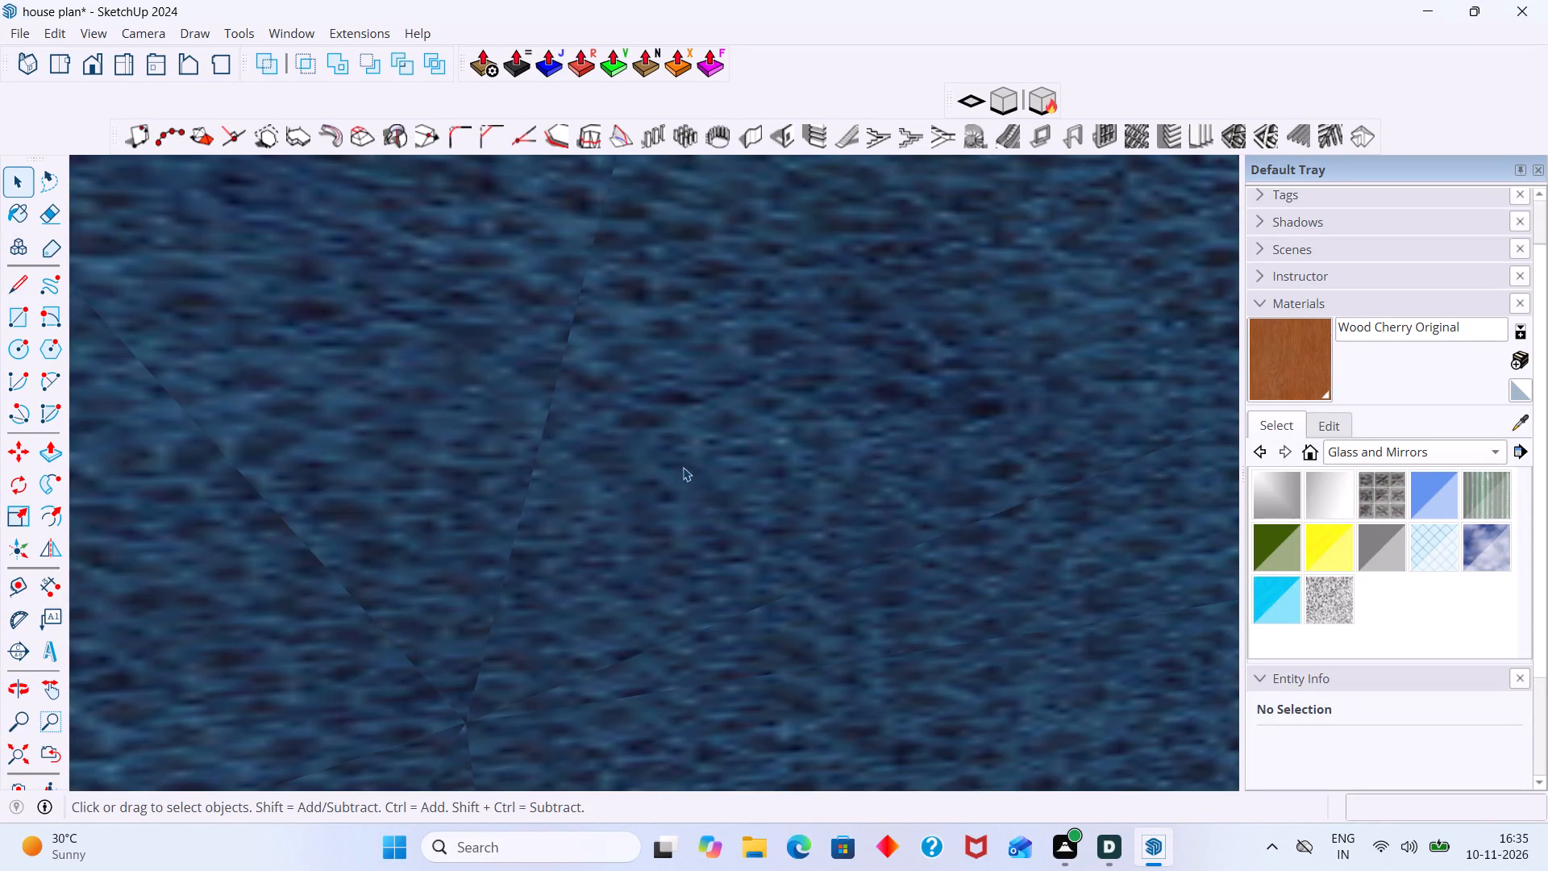
pyautogui.click(8, 755)
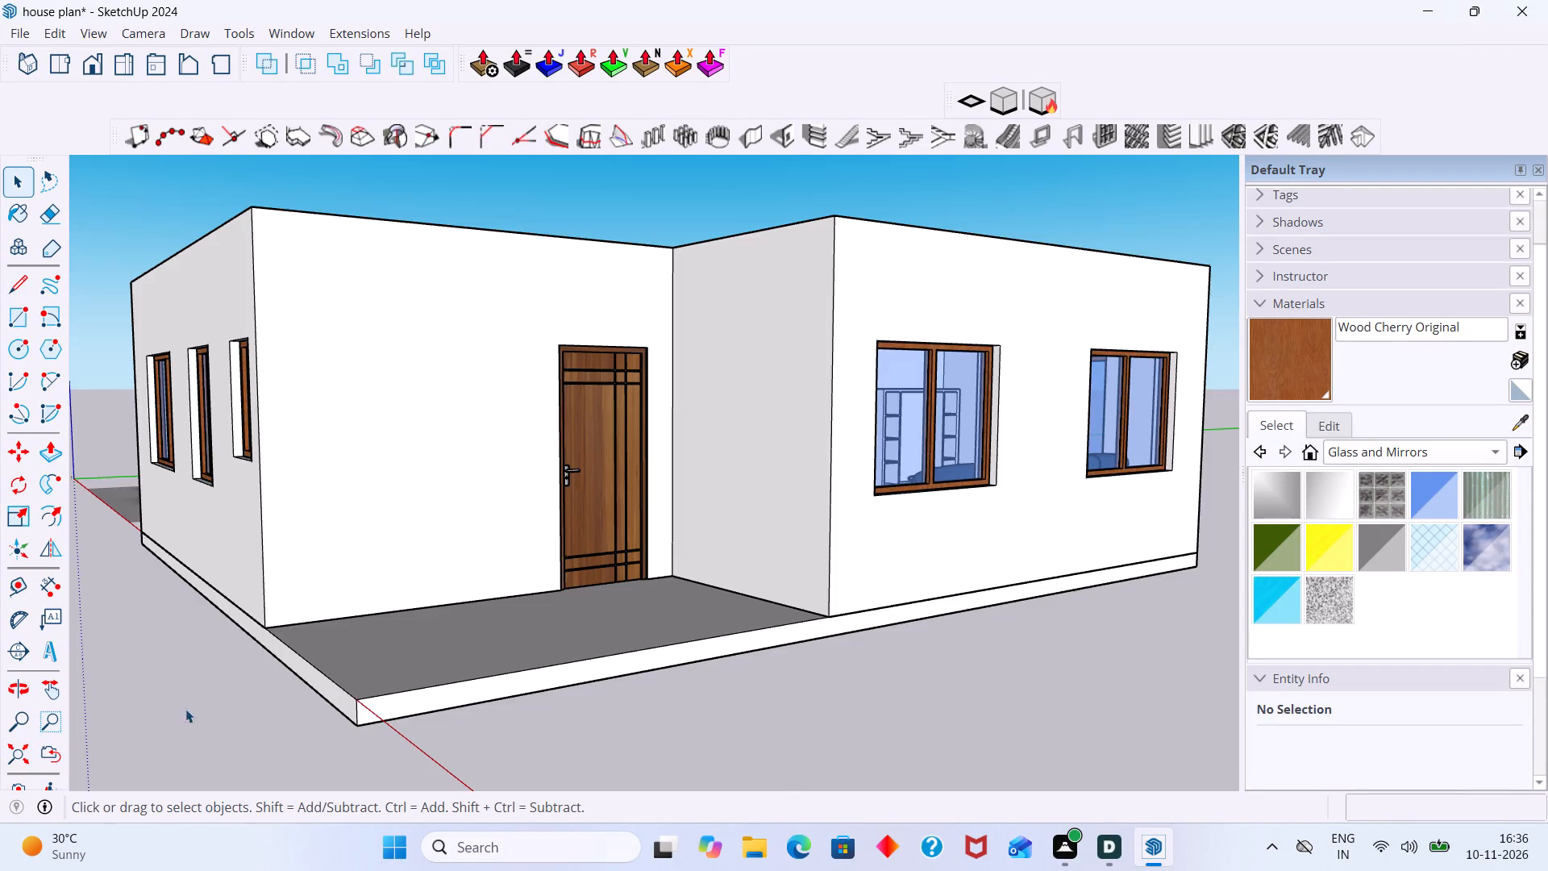
pyautogui.scroll(-4, 630, 562)
pyautogui.moveTo(598, 581); pyautogui.dragTo(344, 643, button='middle')
pyautogui.scroll(2, 568, 563)
pyautogui.moveTo(605, 552); pyautogui.dragTo(569, 707, button='middle')
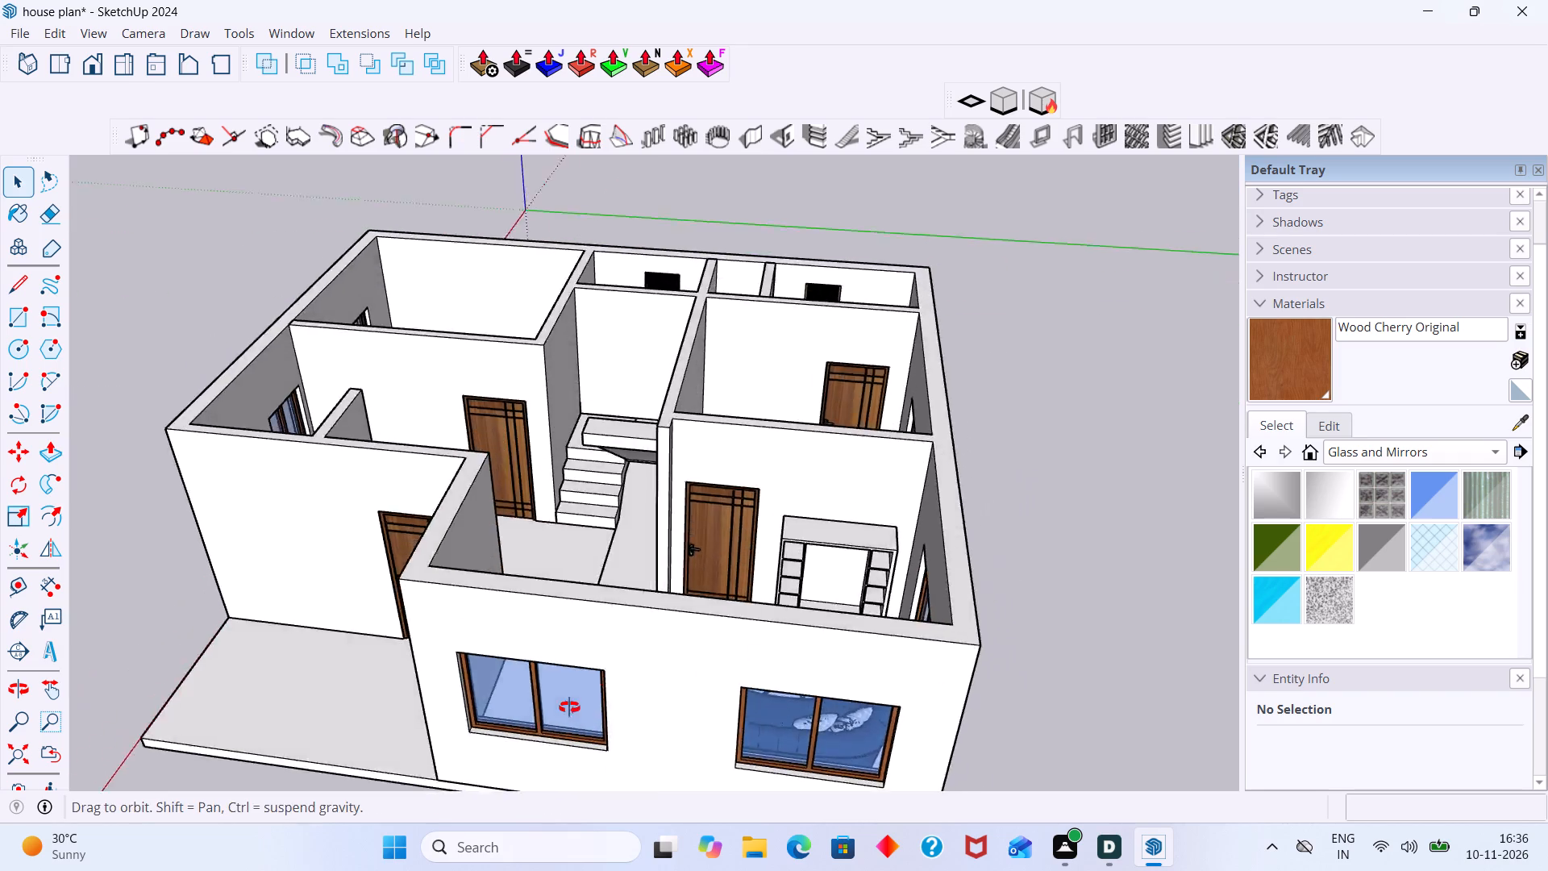
pyautogui.moveTo(569, 707); pyautogui.dragTo(669, 677, button='middle')
pyautogui.scroll(8, 857, 586)
pyautogui.moveTo(855, 514); pyautogui.dragTo(824, 627, button='middle')
pyautogui.scroll(6, 767, 652)
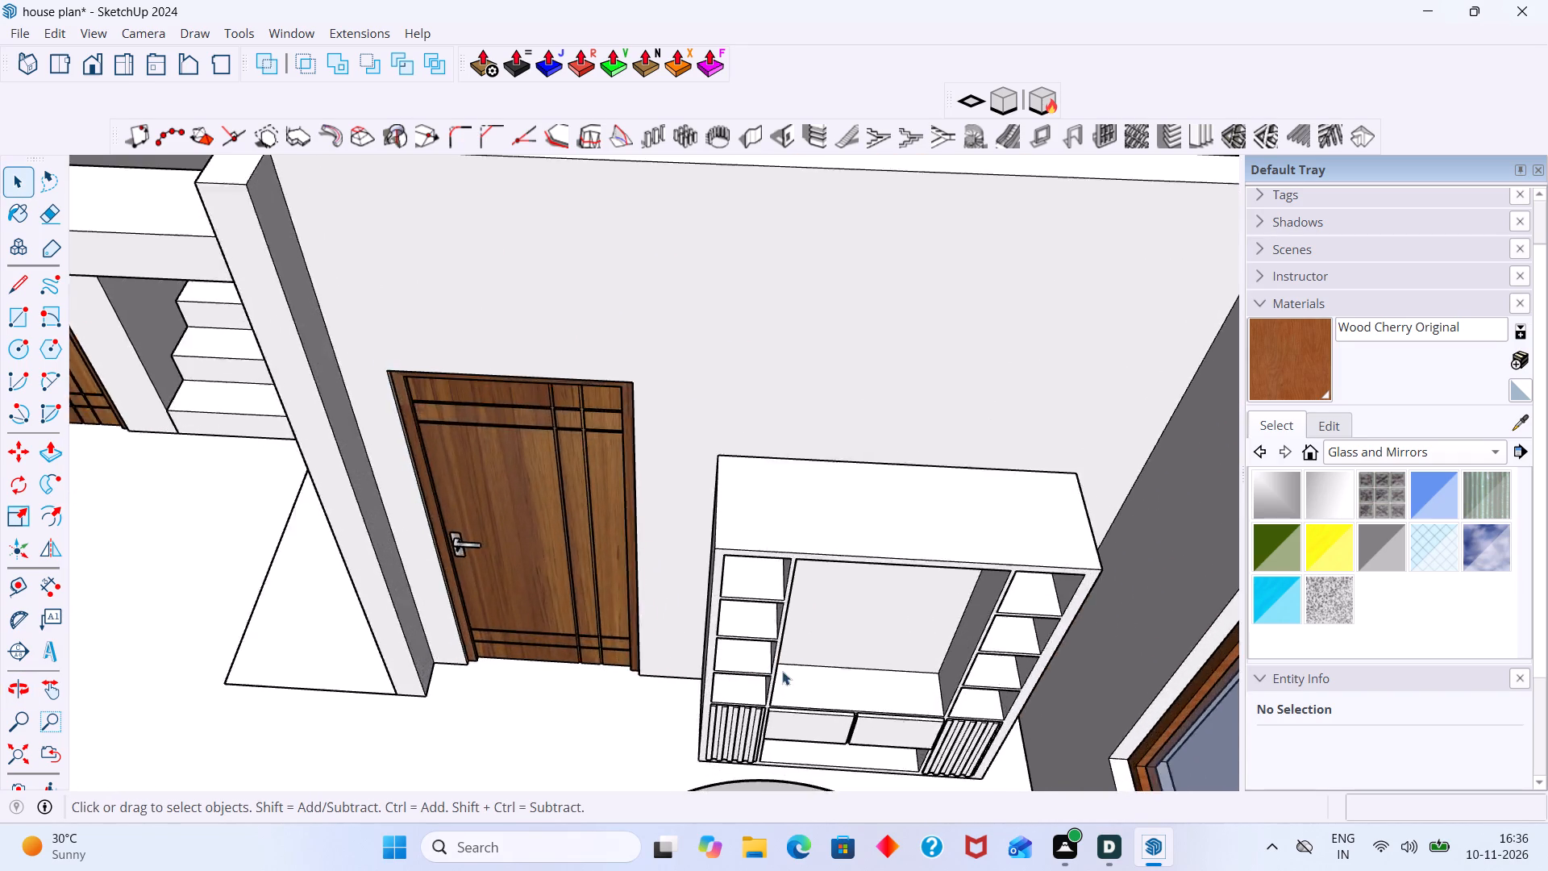
pyautogui.scroll(6, 782, 671)
pyautogui.moveTo(750, 708); pyautogui.dragTo(769, 583, button='middle')
pyautogui.scroll(-2, 769, 614)
pyautogui.moveTo(897, 652); pyautogui.dragTo(1046, 744, button='middle')
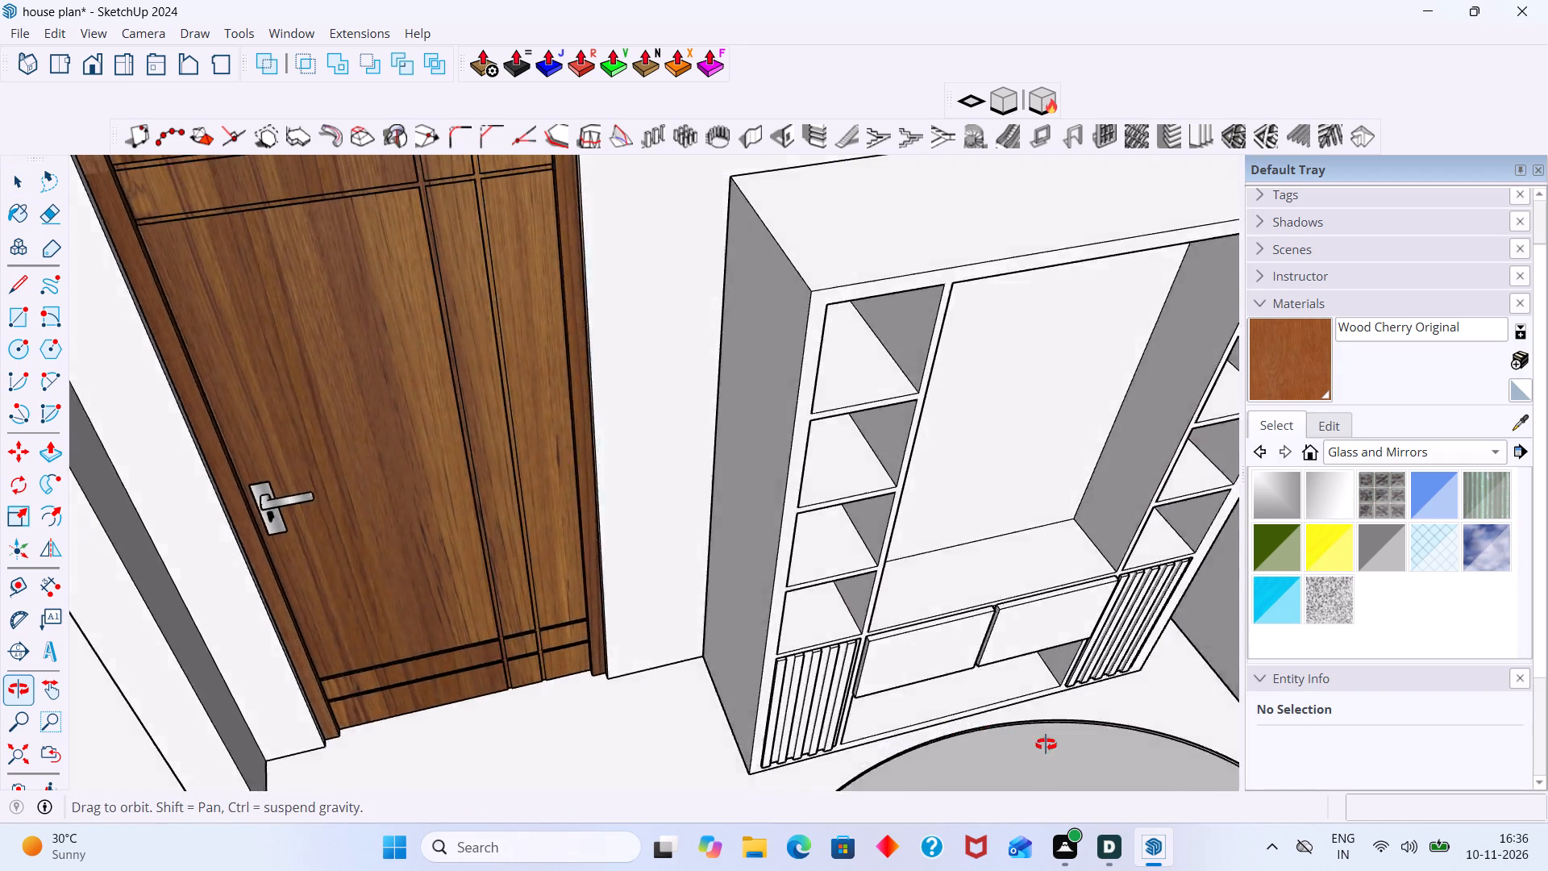
pyautogui.moveTo(1046, 744); pyautogui.dragTo(1185, 640, button='middle')
pyautogui.scroll(7, 1022, 593)
pyautogui.moveTo(997, 584); pyautogui.dragTo(1005, 537, button='middle')
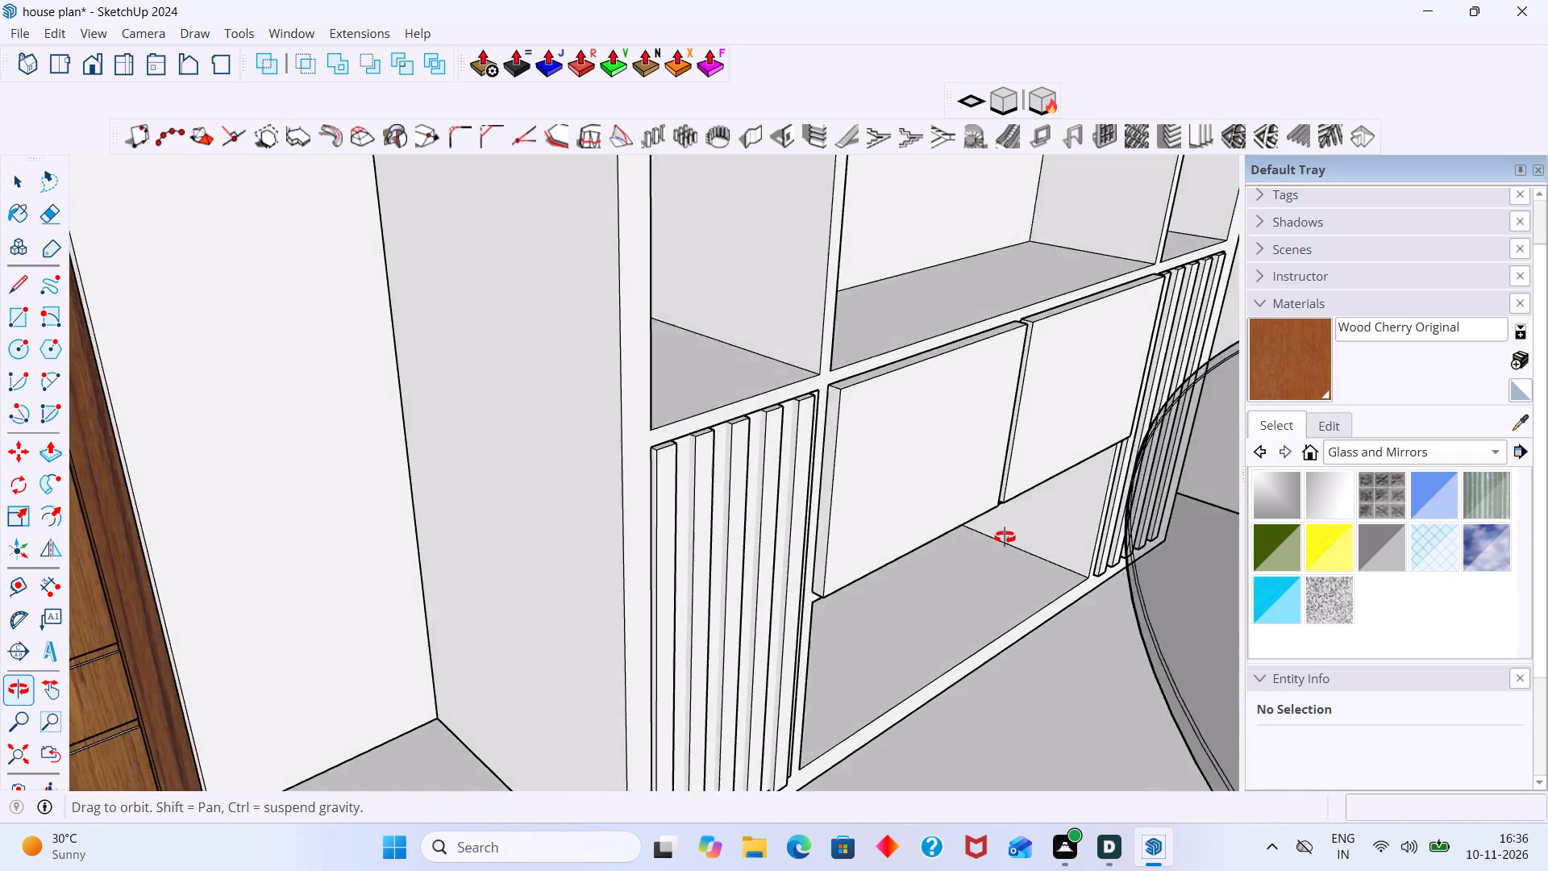
pyautogui.moveTo(1005, 537); pyautogui.dragTo(1013, 450, button='middle')
pyautogui.scroll(1, 1017, 453)
pyautogui.moveTo(872, 558); pyautogui.dragTo(870, 416, button='middle')
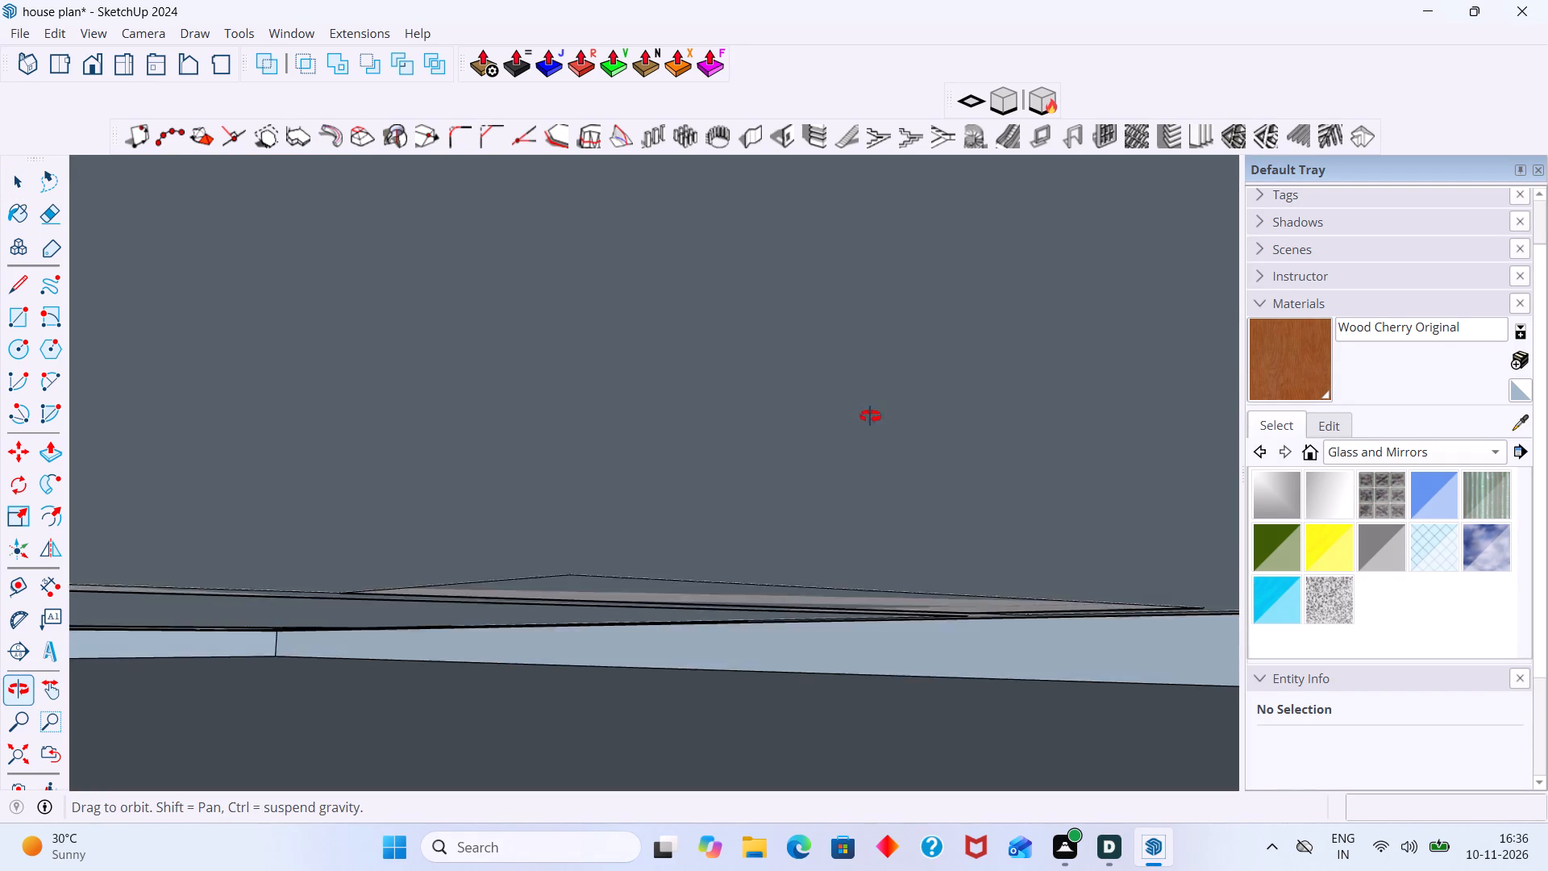
pyautogui.moveTo(870, 416); pyautogui.dragTo(813, 469, button='middle')
pyautogui.press('r')
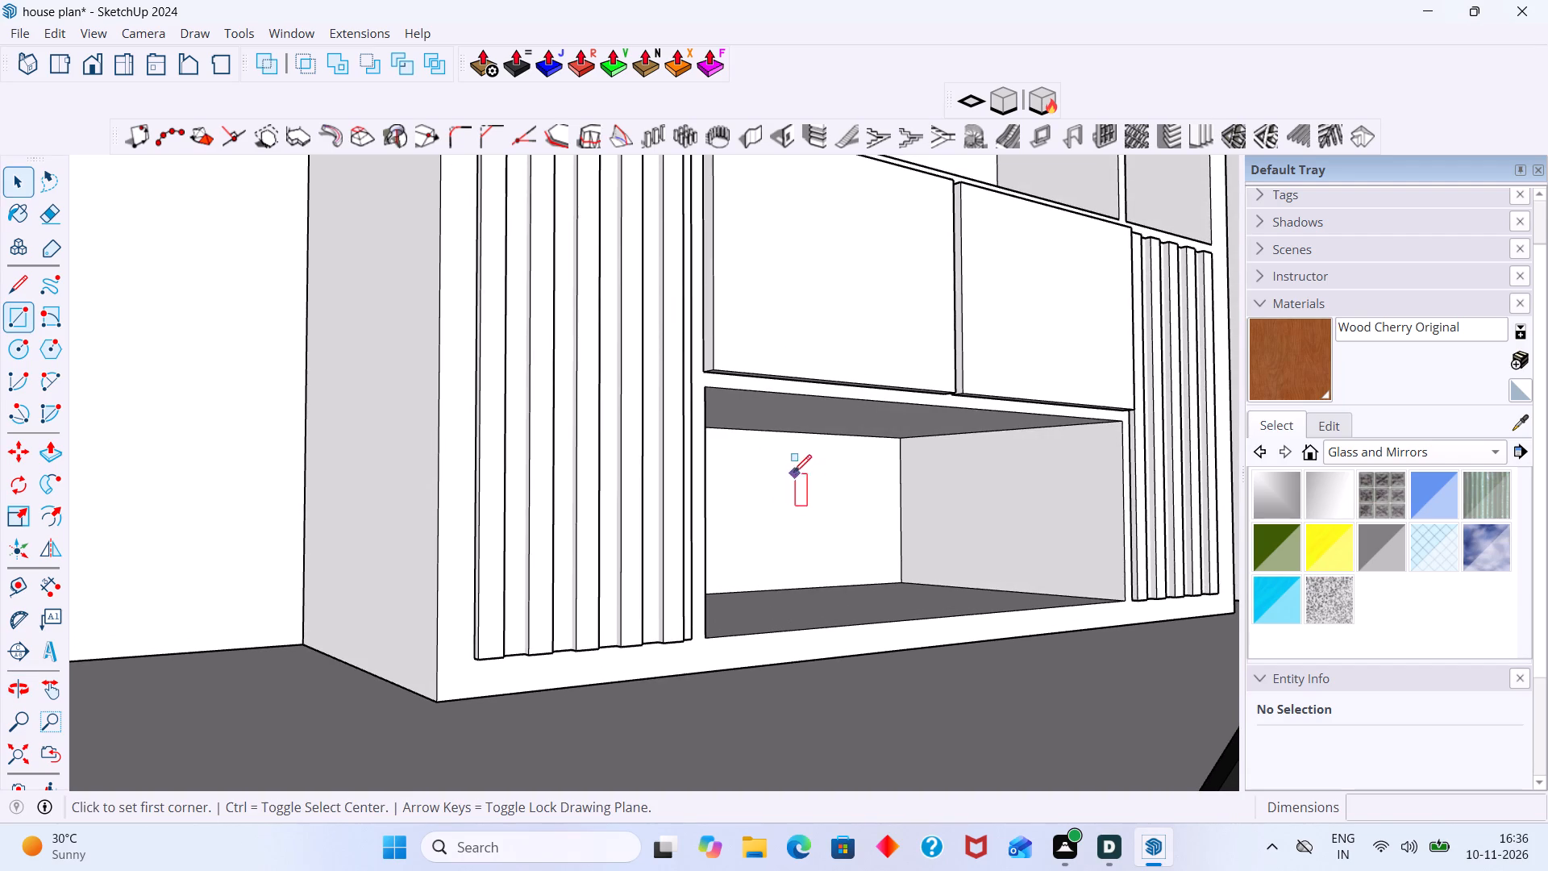
pyautogui.click(704, 385)
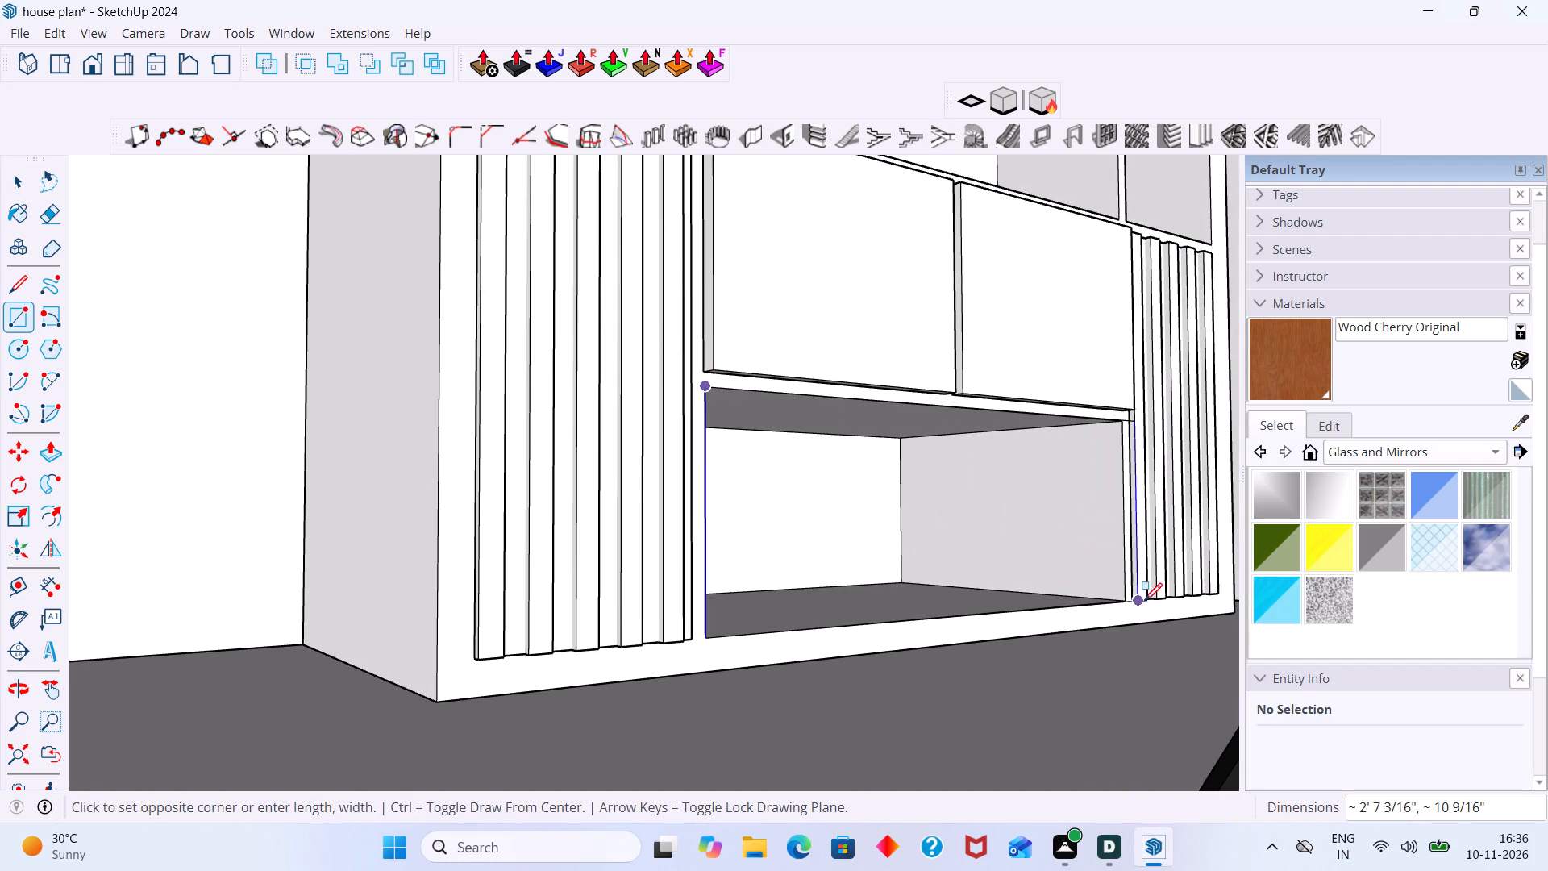
pyautogui.click(1121, 602)
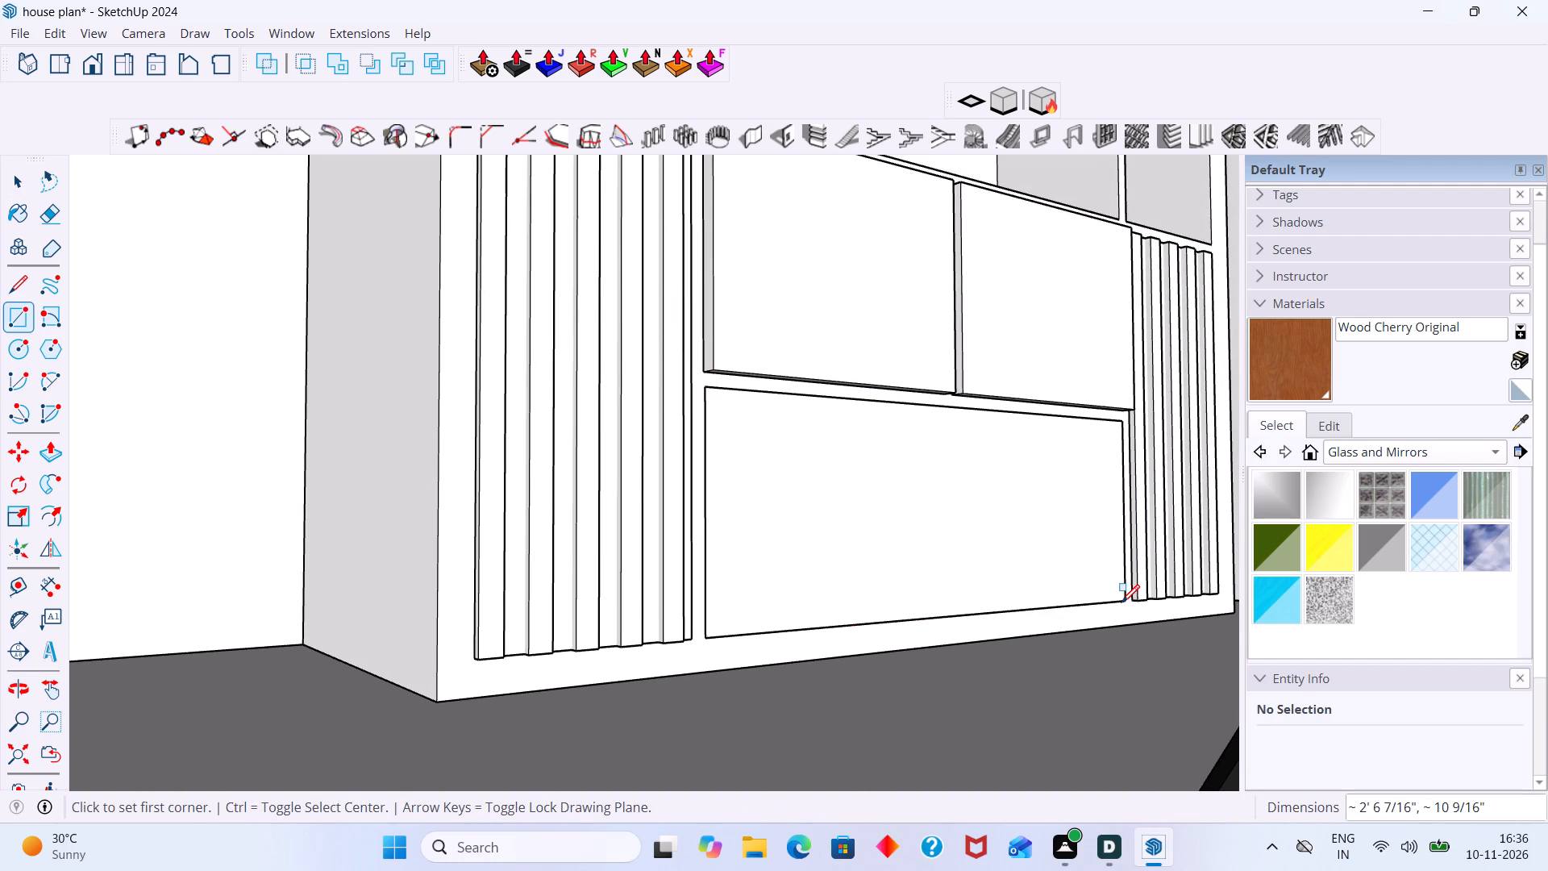
# Make the new rectangle, including its face and edges, into a group.
pyautogui.press('space')
pyautogui.doubleClick(1069, 567)
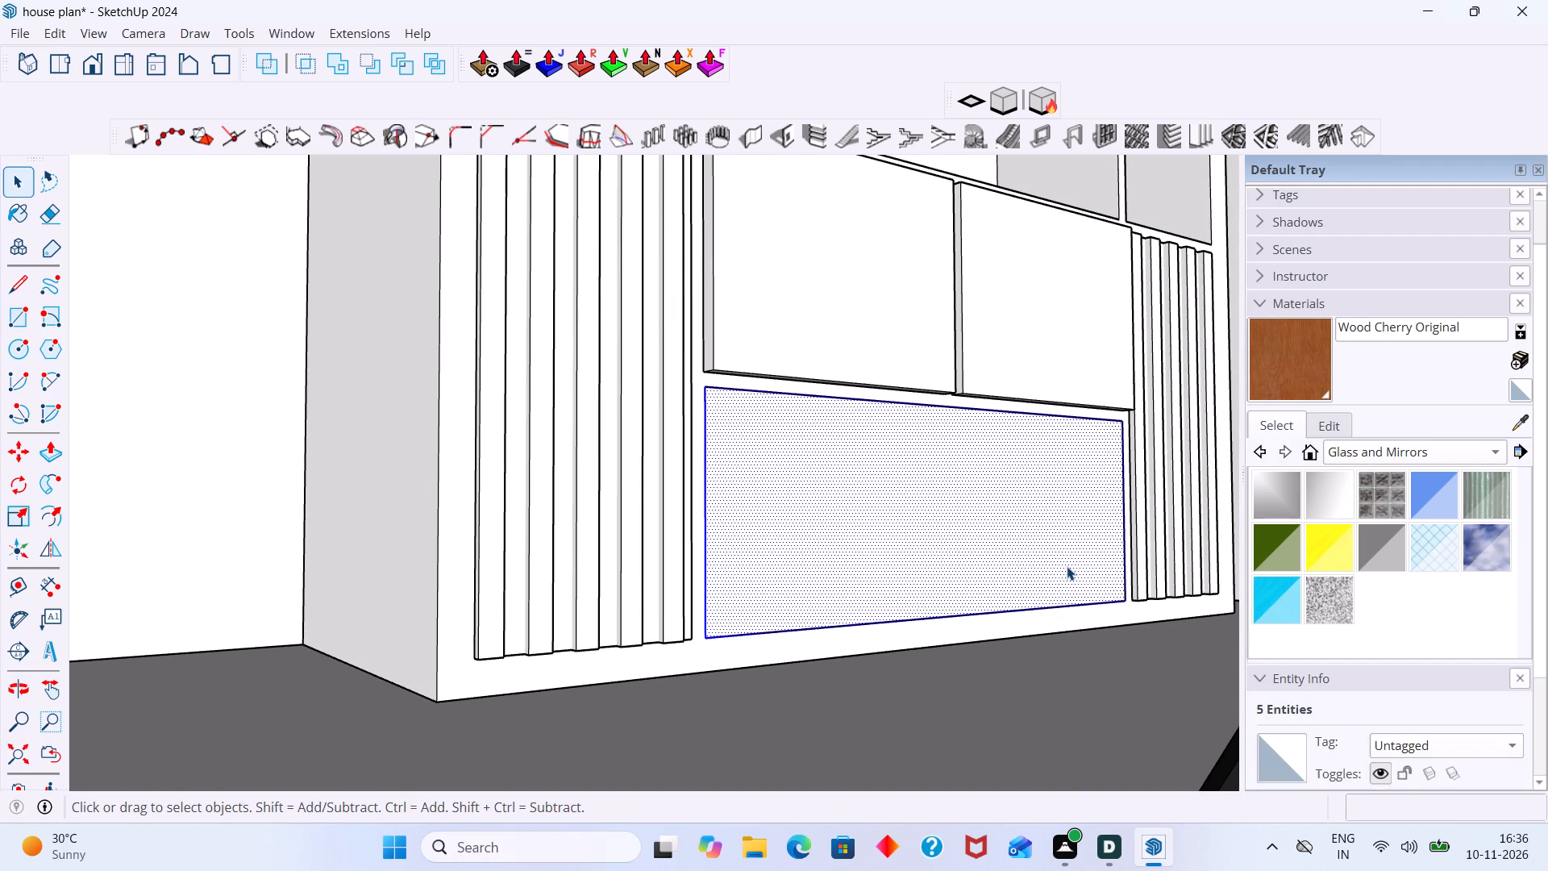
pyautogui.rightClick(1067, 566)
pyautogui.click(1120, 191)
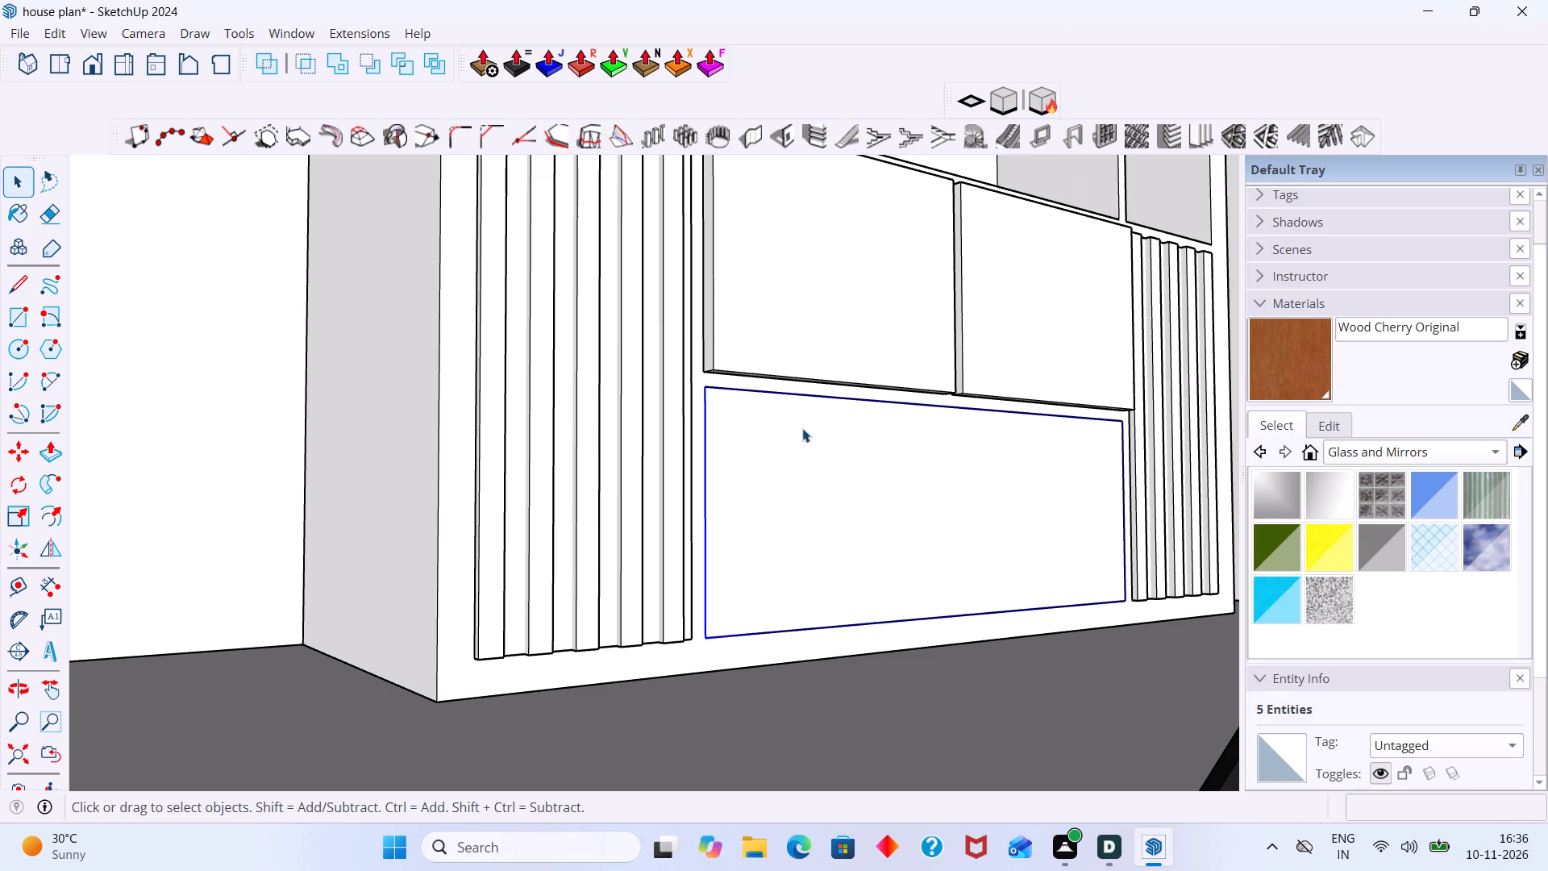
# Inside the new group, pull the niche-cover face outward by 18 mm to form a front panel.
pyautogui.click(797, 436)
pyautogui.click(797, 448)
pyautogui.doubleClick(801, 465)
pyautogui.click(802, 474)
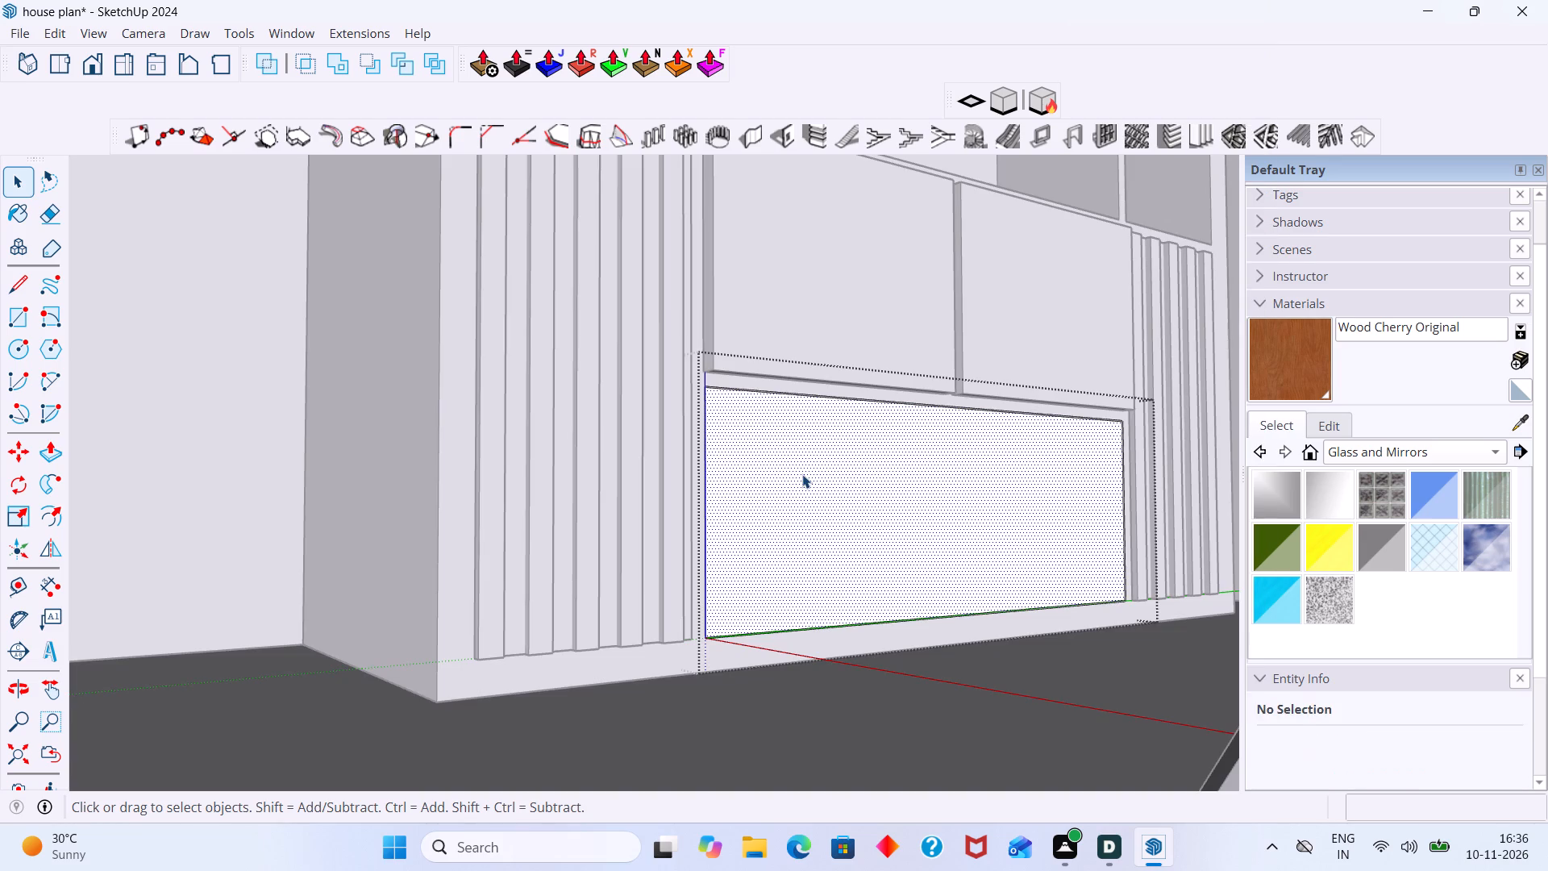
pyautogui.press('p')
pyautogui.click(805, 480)
pyautogui.moveTo(816, 477); pyautogui.dragTo(872, 558, button='middle')
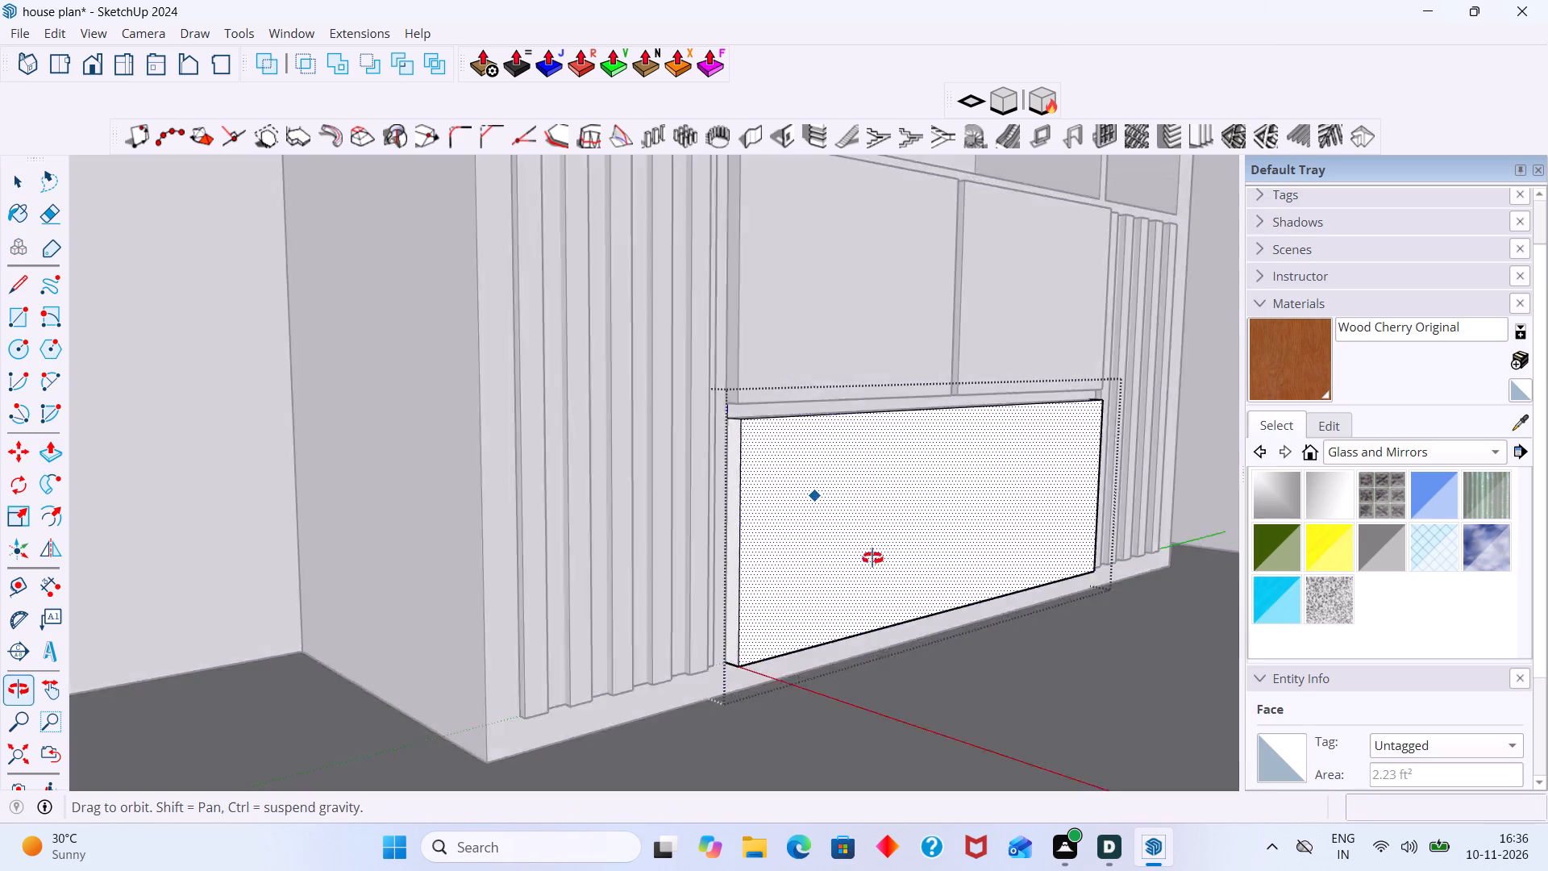
pyautogui.moveTo(872, 558); pyautogui.dragTo(909, 611, button='middle')
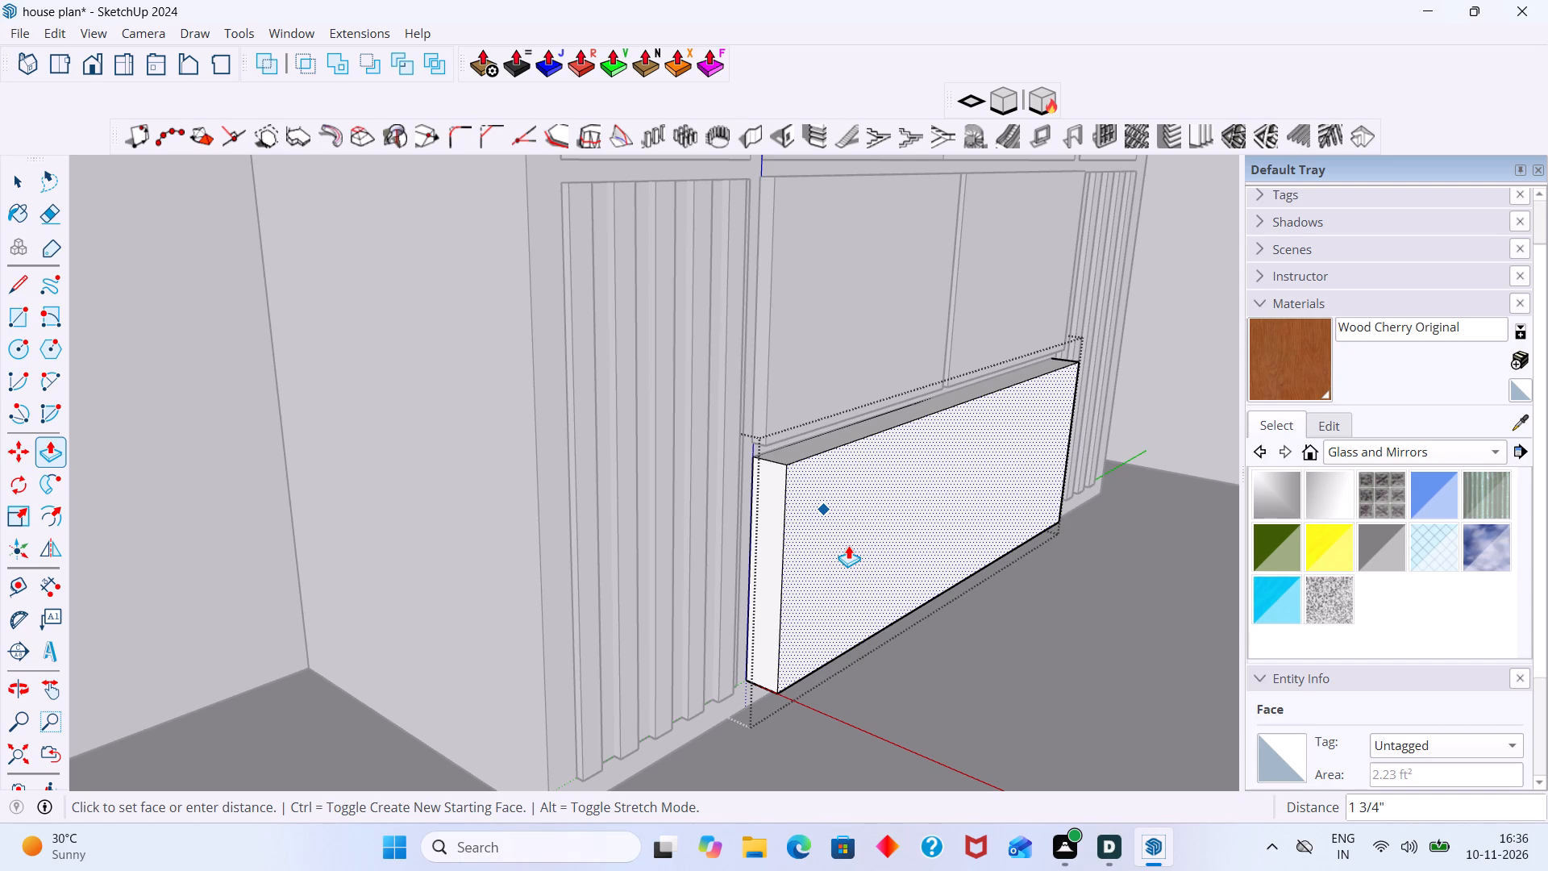
pyautogui.write('18mm')
pyautogui.press('Return')
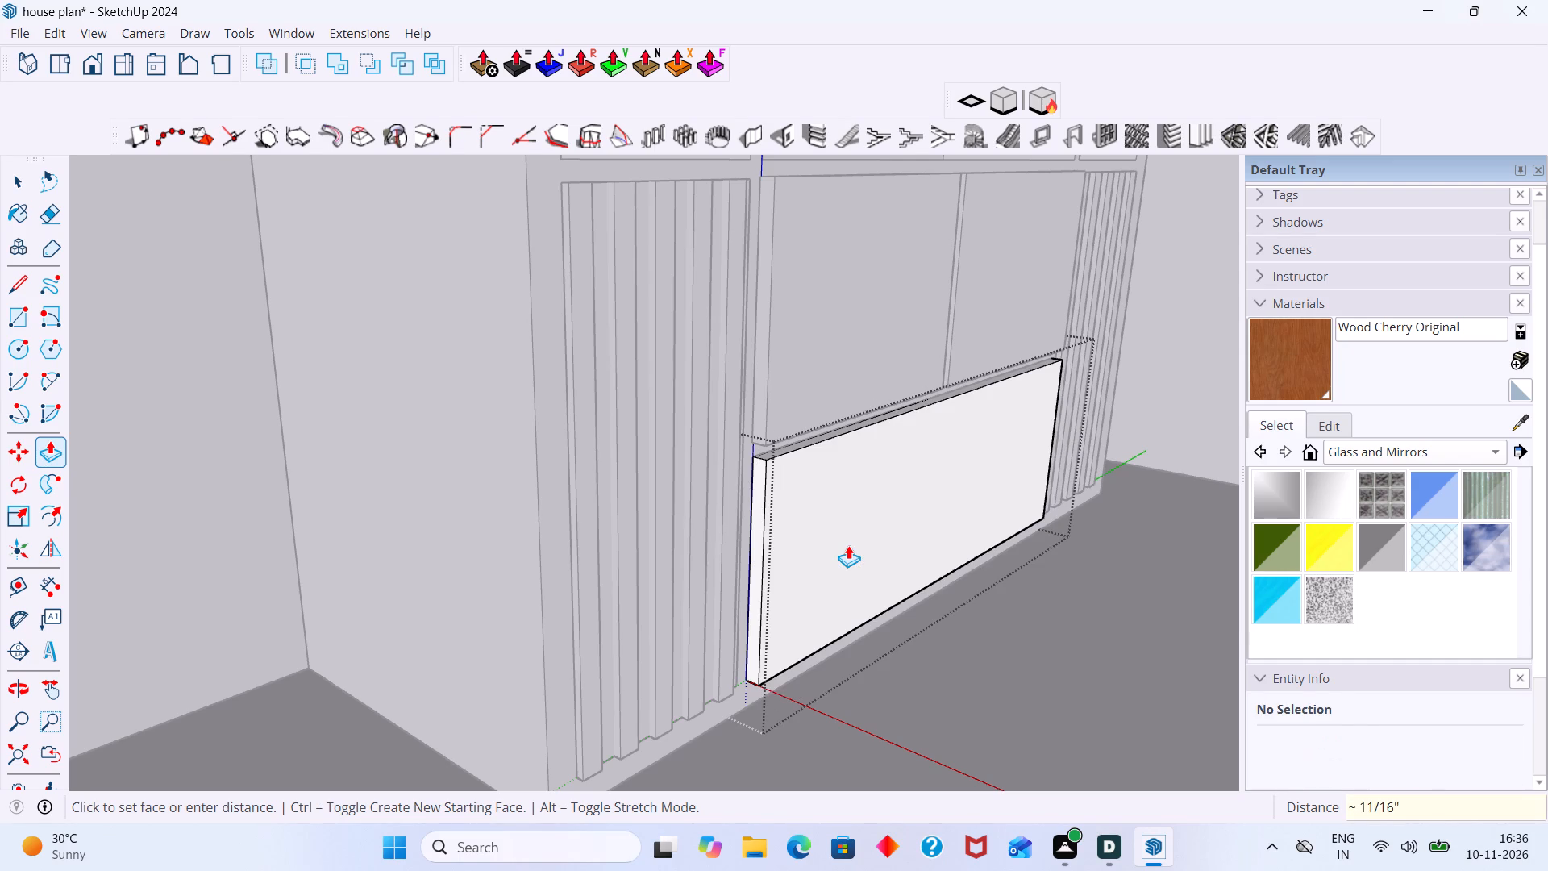
# Extend the lower front panel's top face upward by 2 mm.
pyautogui.scroll(7, 789, 424)
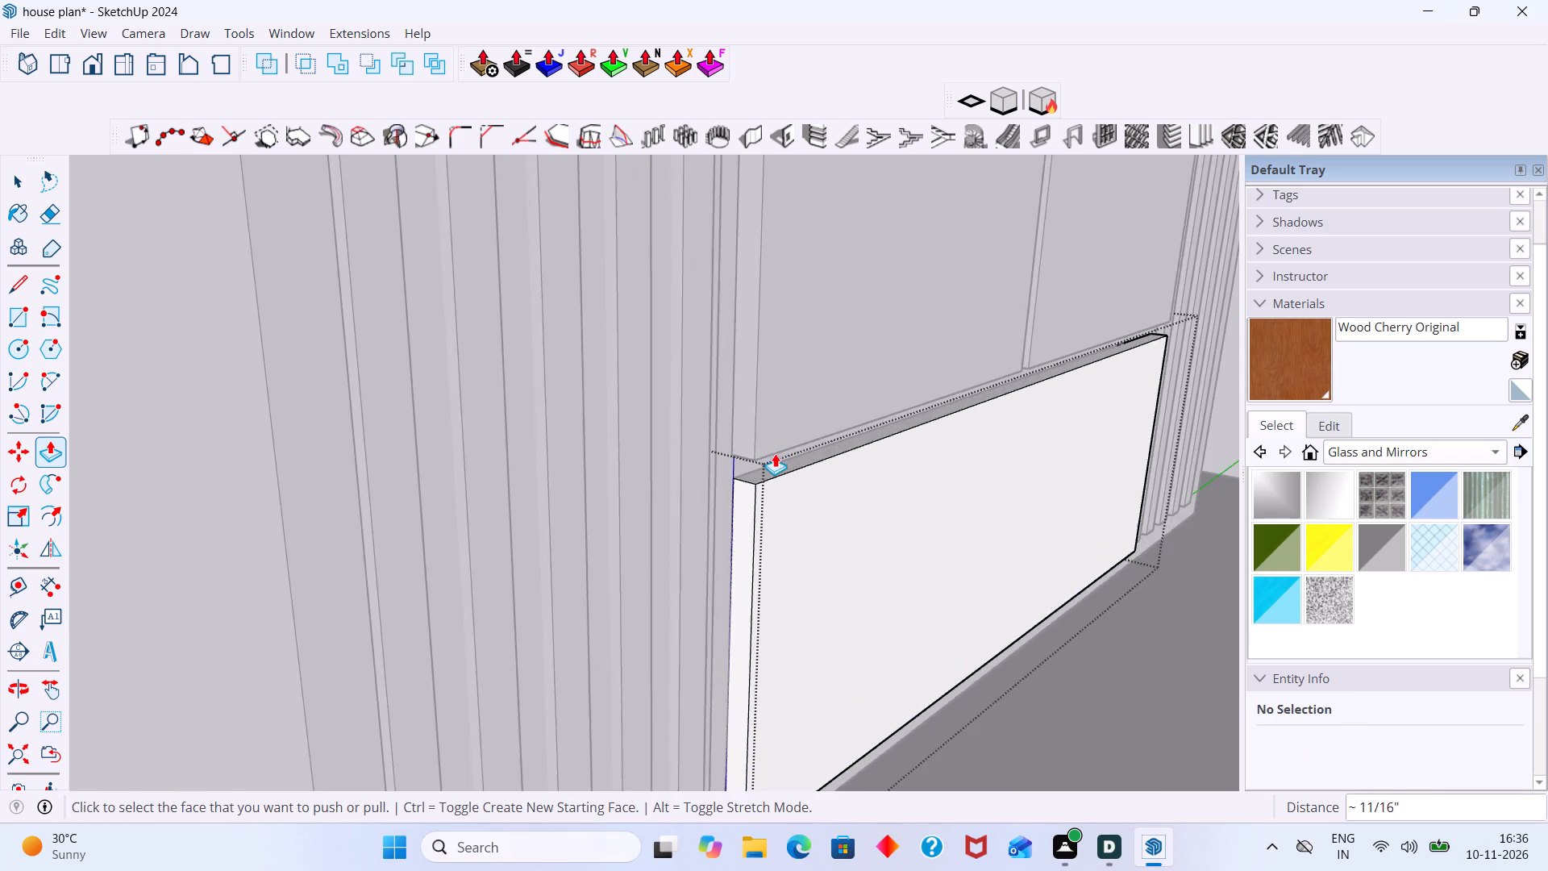
pyautogui.scroll(4, 775, 453)
pyautogui.press('space')
pyautogui.click(769, 493)
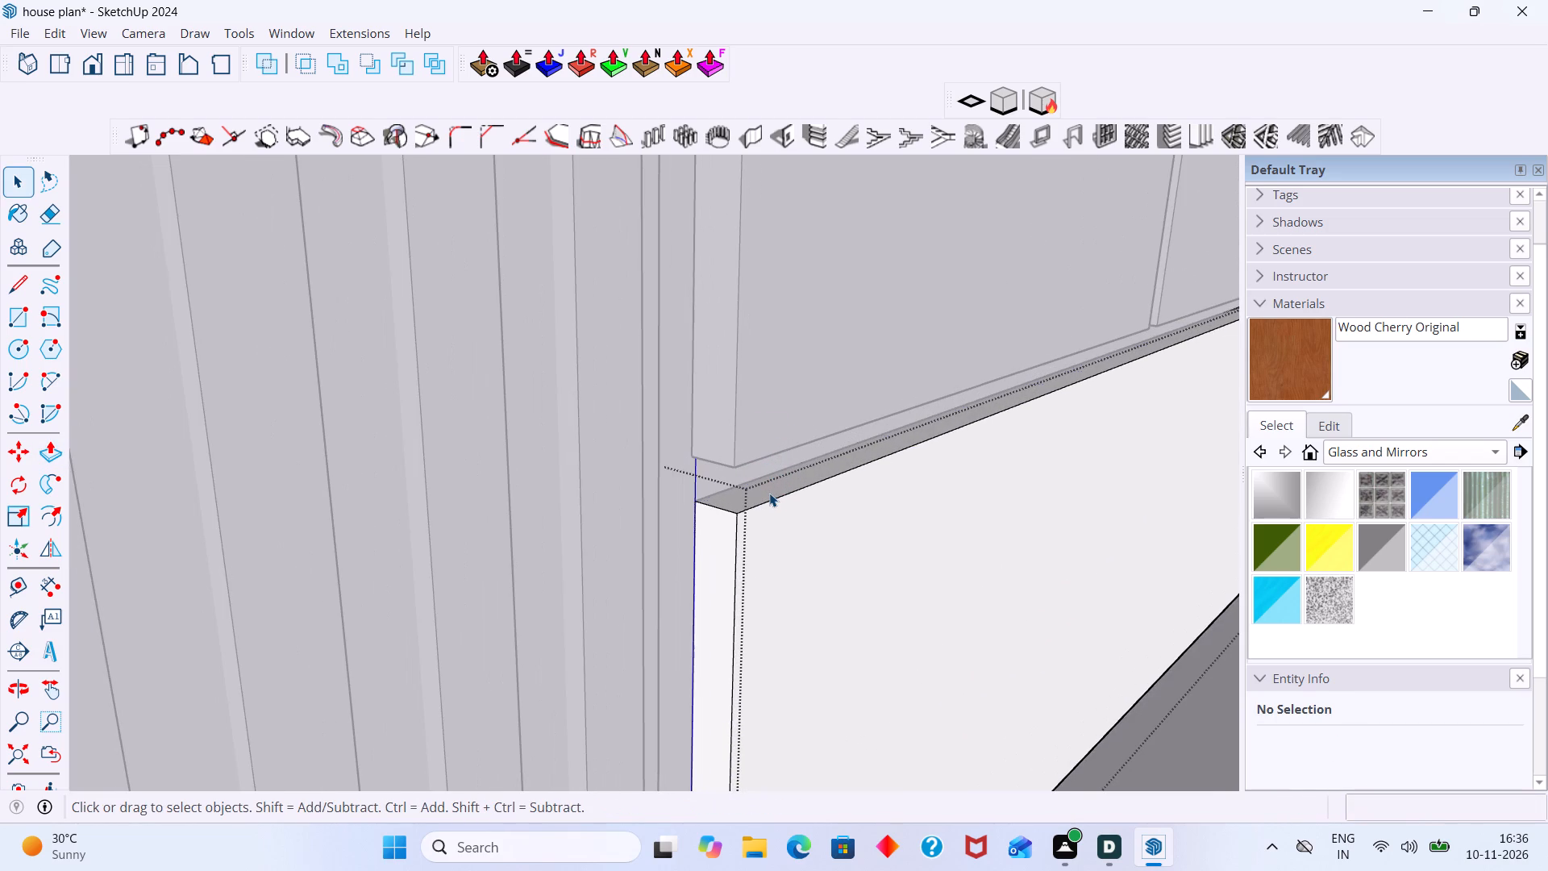
pyautogui.press('p')
pyautogui.click(769, 492)
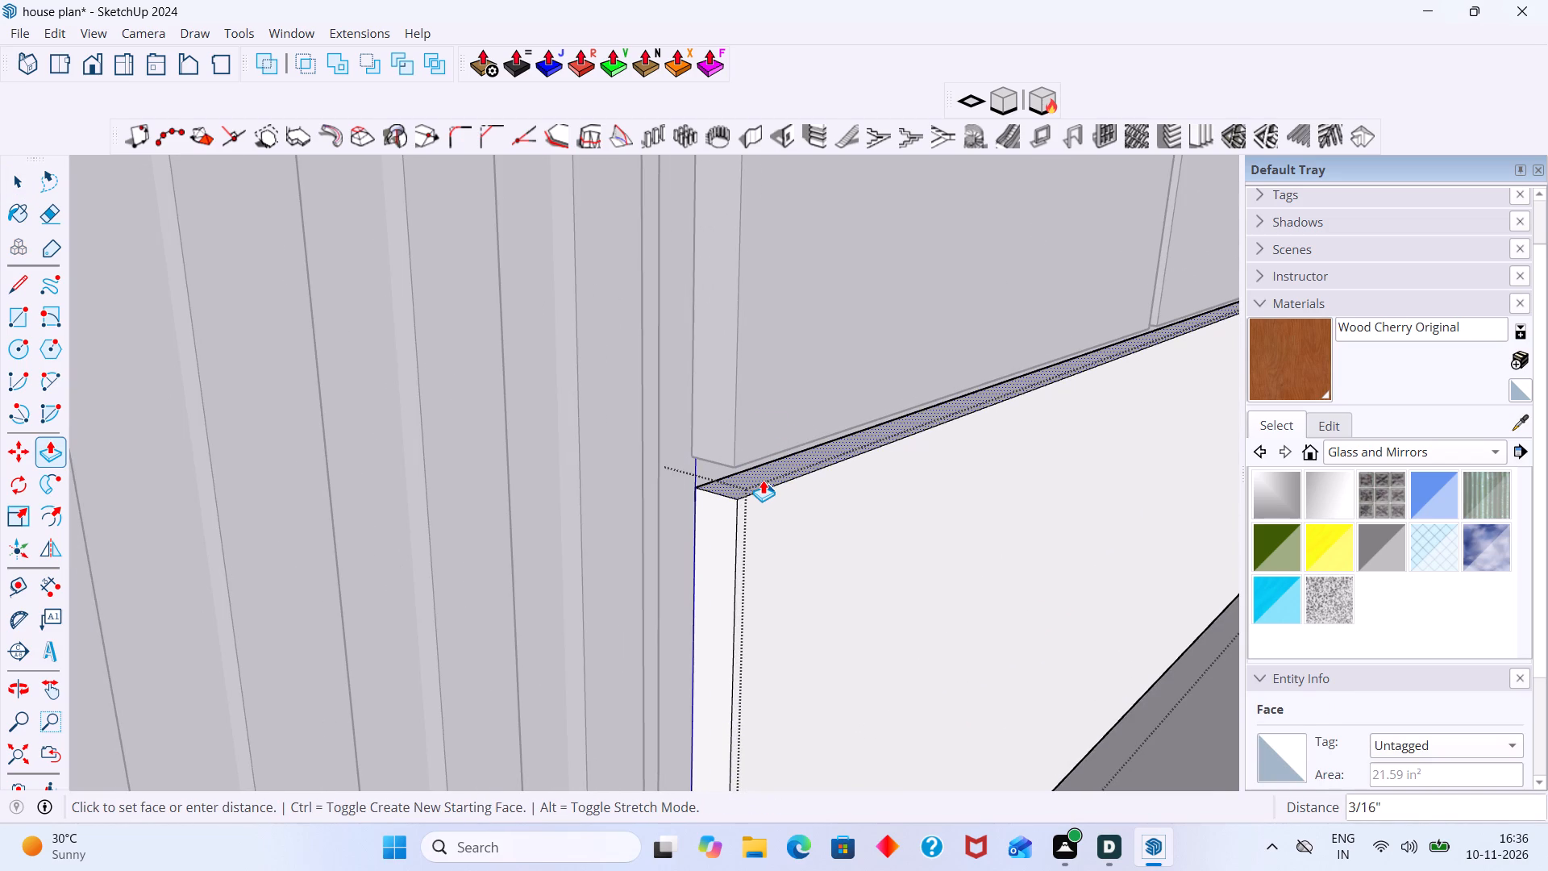
pyautogui.press('2')
pyautogui.write('mm')
pyautogui.press('Return')
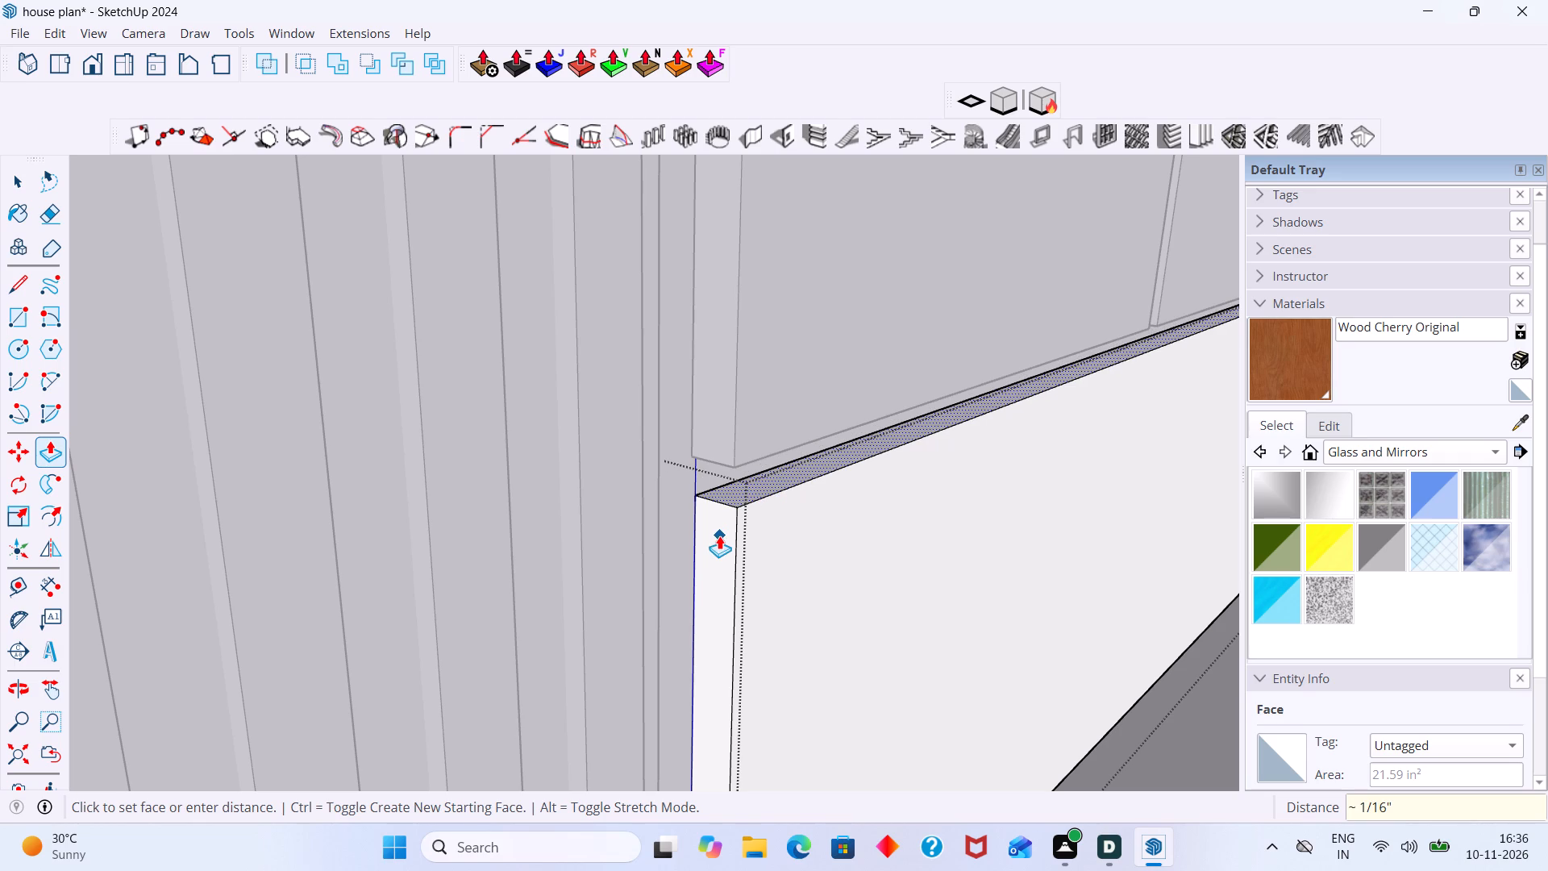
# Extend both side faces of the lower front panel outward by the same 2 mm and close the group.
pyautogui.press('space')
pyautogui.click(718, 539)
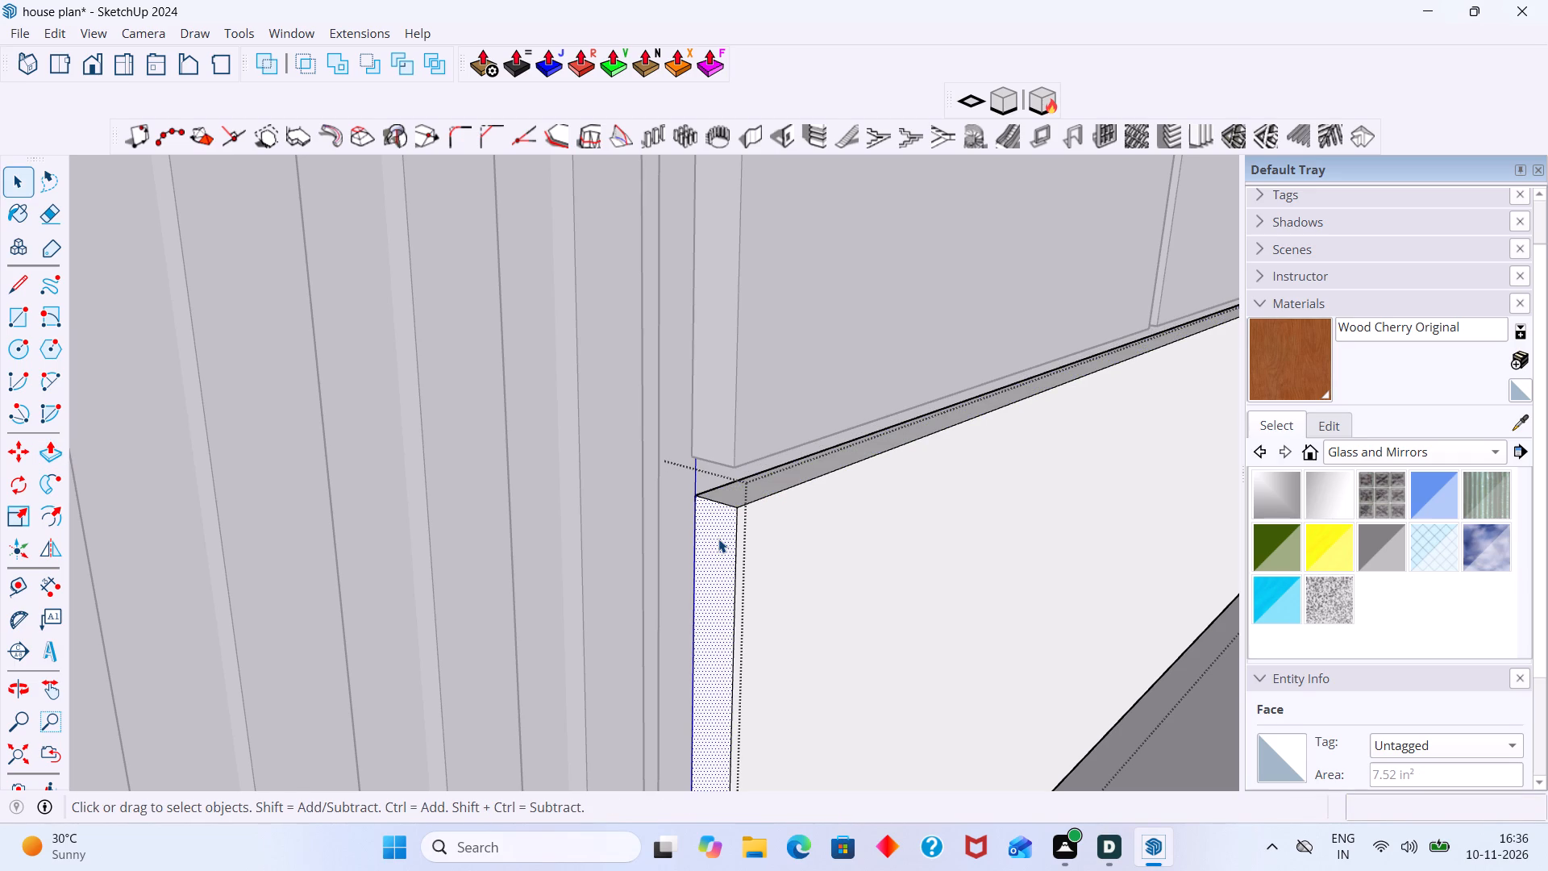
pyautogui.press('p')
pyautogui.doubleClick(718, 539)
pyautogui.scroll(-7, 718, 539)
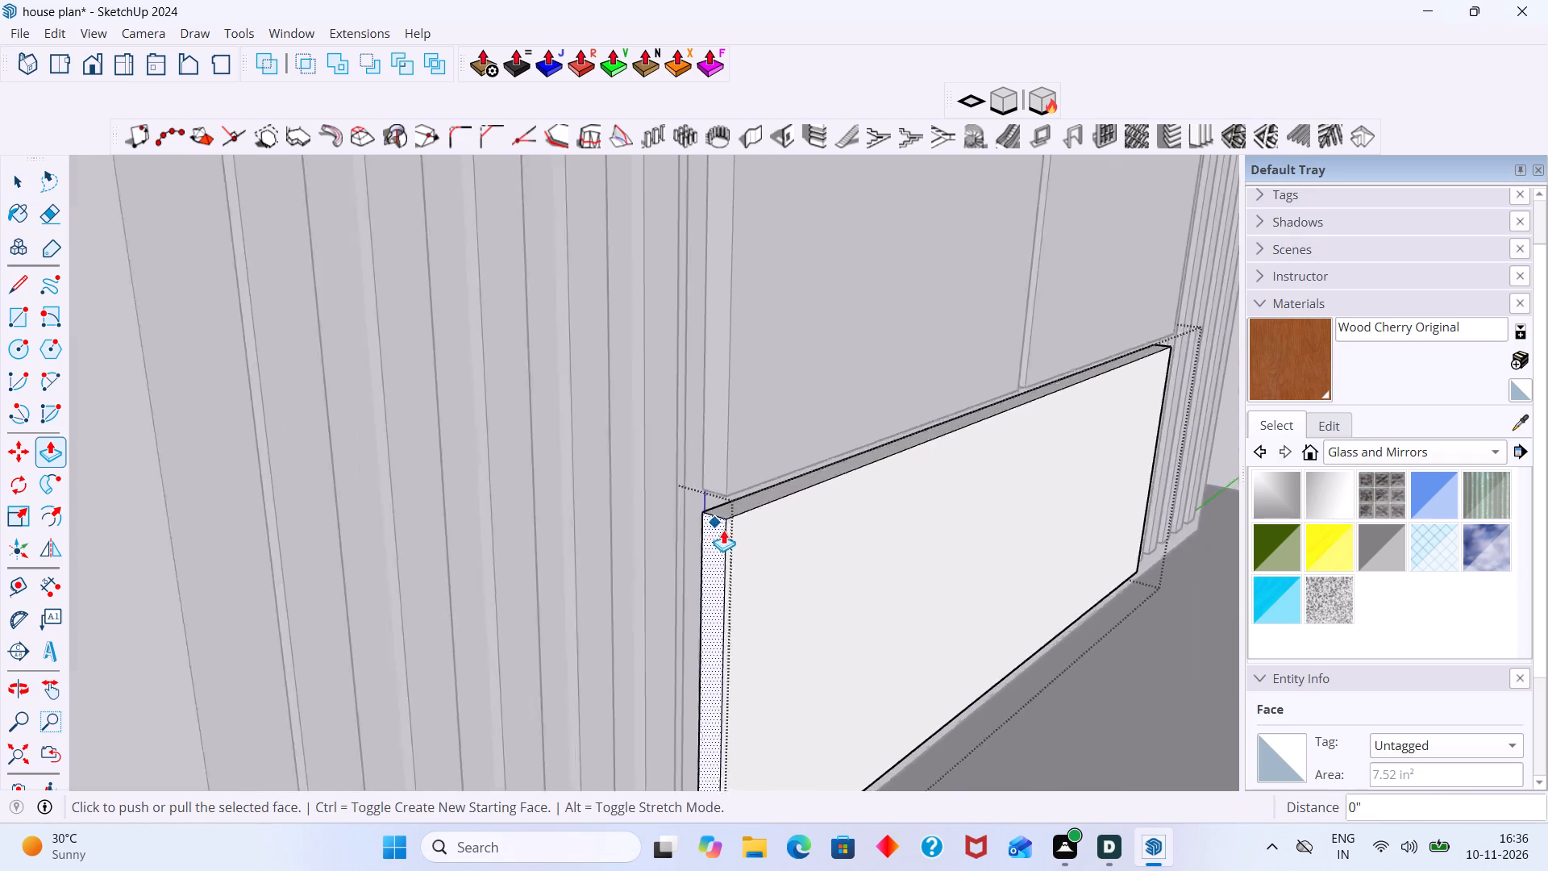
pyautogui.scroll(-7, 723, 530)
pyautogui.moveTo(1047, 462); pyautogui.dragTo(532, 488, button='middle')
pyautogui.moveTo(1000, 519); pyautogui.dragTo(942, 525, button='middle')
pyautogui.scroll(-2, 982, 624)
pyautogui.moveTo(1049, 695); pyautogui.dragTo(1003, 597, button='middle')
pyautogui.scroll(10, 994, 611)
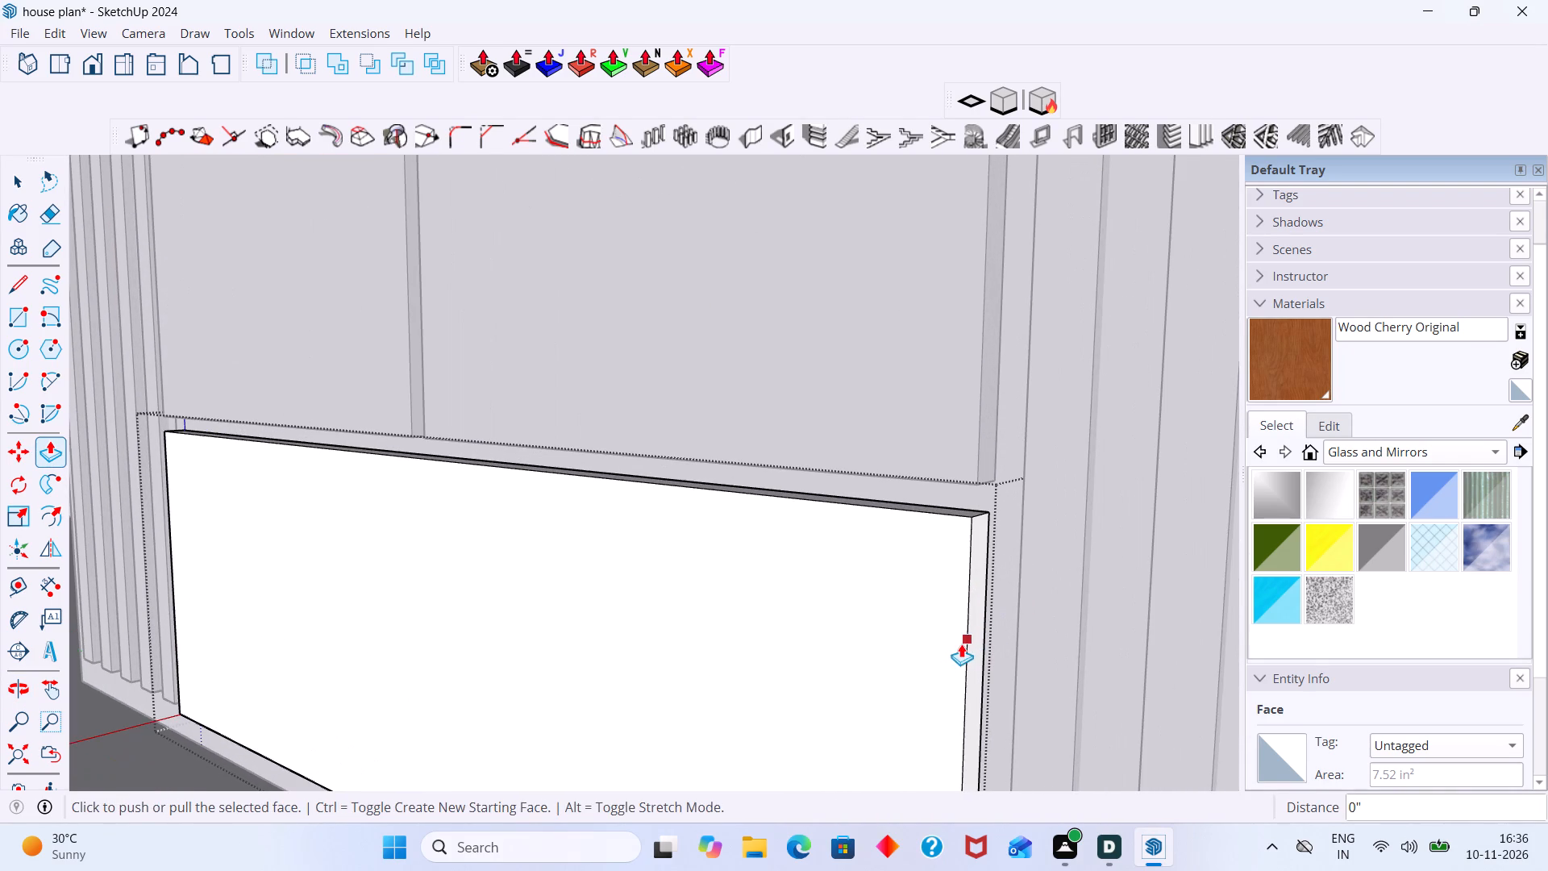
pyautogui.press('space')
pyautogui.click(973, 633)
pyautogui.press('p')
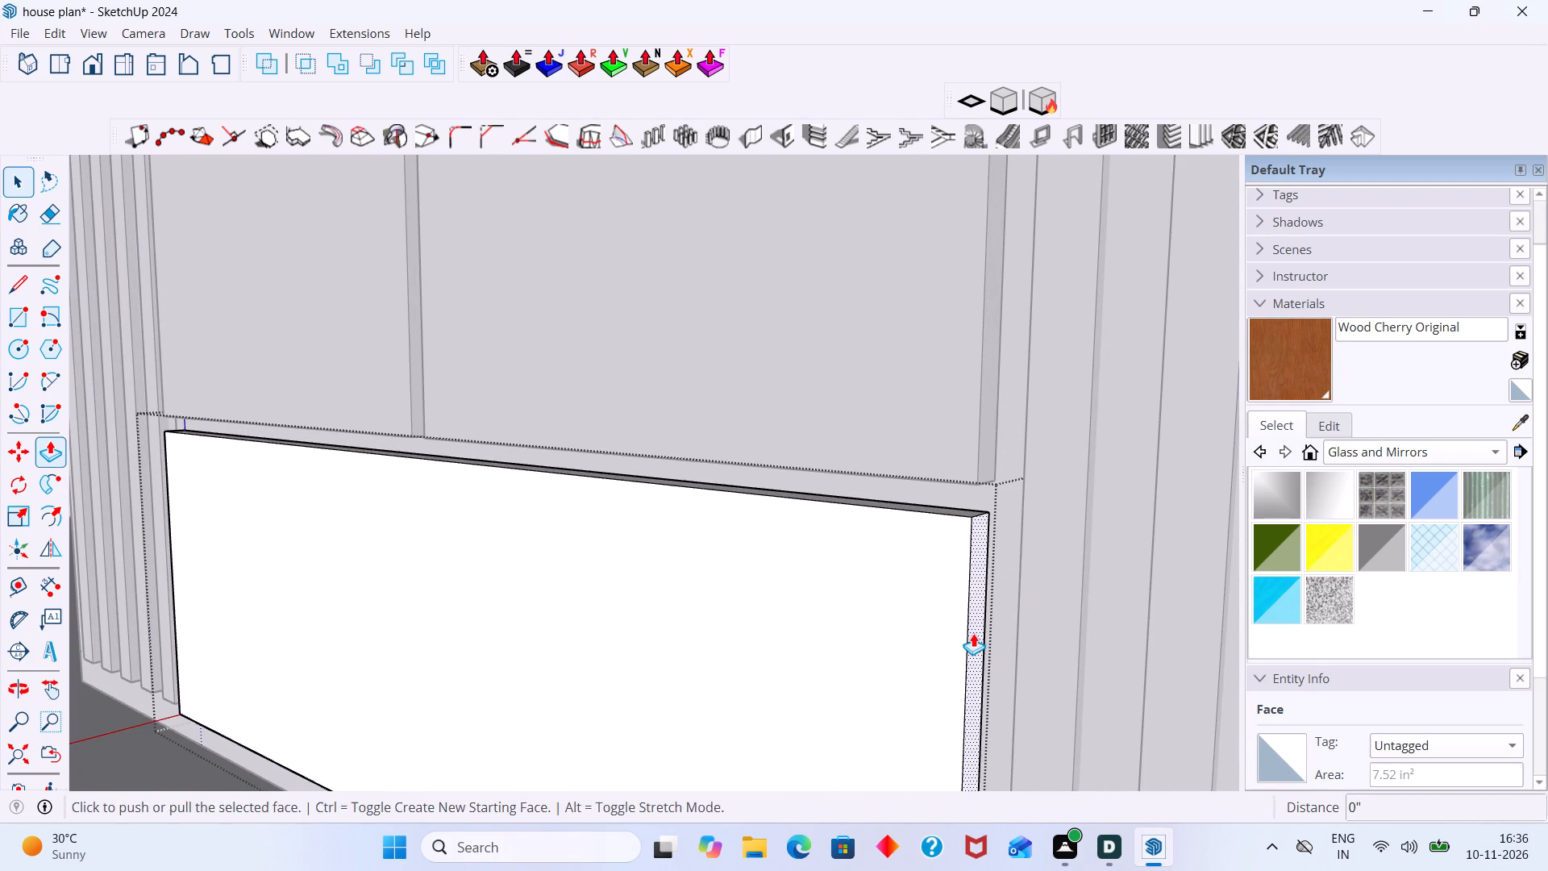
pyautogui.doubleClick(973, 633)
pyautogui.scroll(-15, 955, 636)
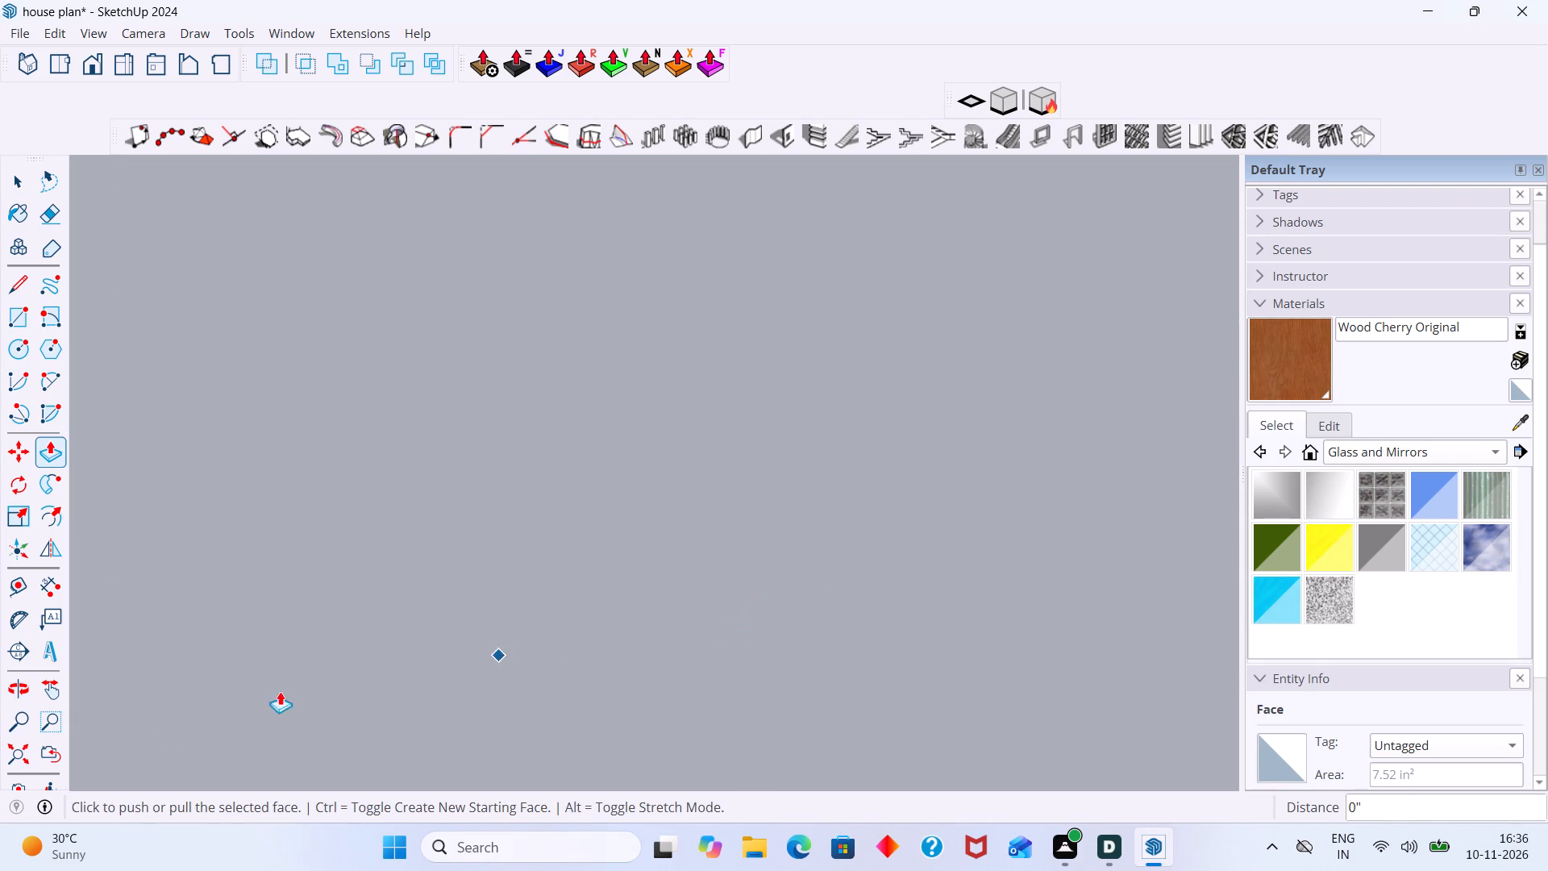
pyautogui.click(23, 759)
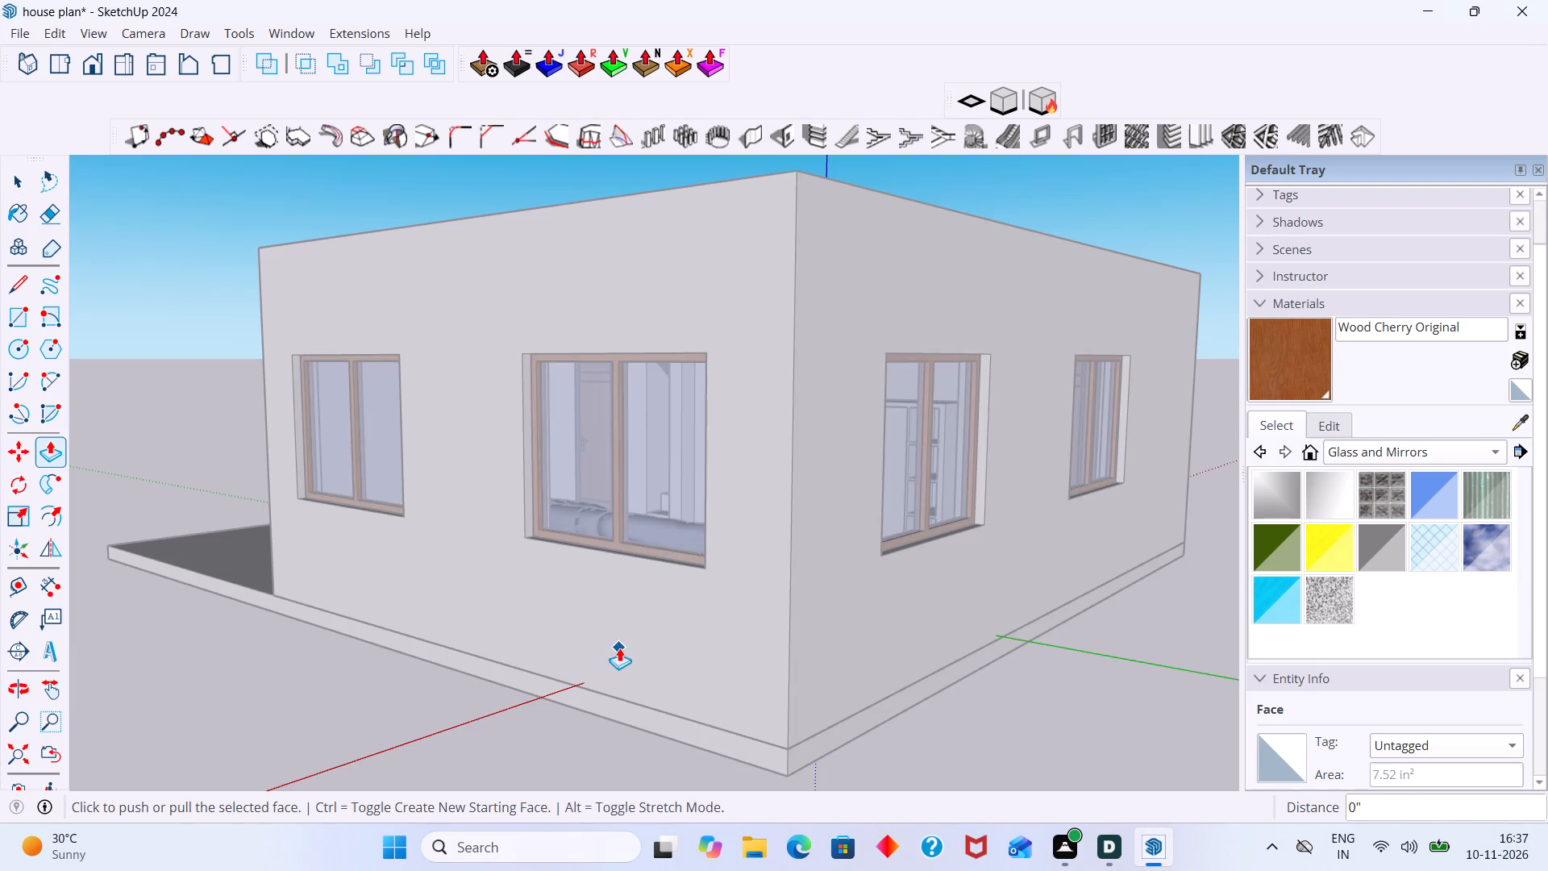
pyautogui.press('space')
pyautogui.moveTo(751, 609); pyautogui.dragTo(1056, 837, button='middle')
pyautogui.moveTo(878, 486); pyautogui.dragTo(899, 632, button='middle')
pyautogui.scroll(12, 851, 519)
pyautogui.scroll(2, 887, 396)
pyautogui.click(882, 442)
# Examine the new lower front panel against the drawer fronts and slatted panels, and view the whole house from above.
pyautogui.moveTo(851, 340); pyautogui.dragTo(838, 322, button='middle')
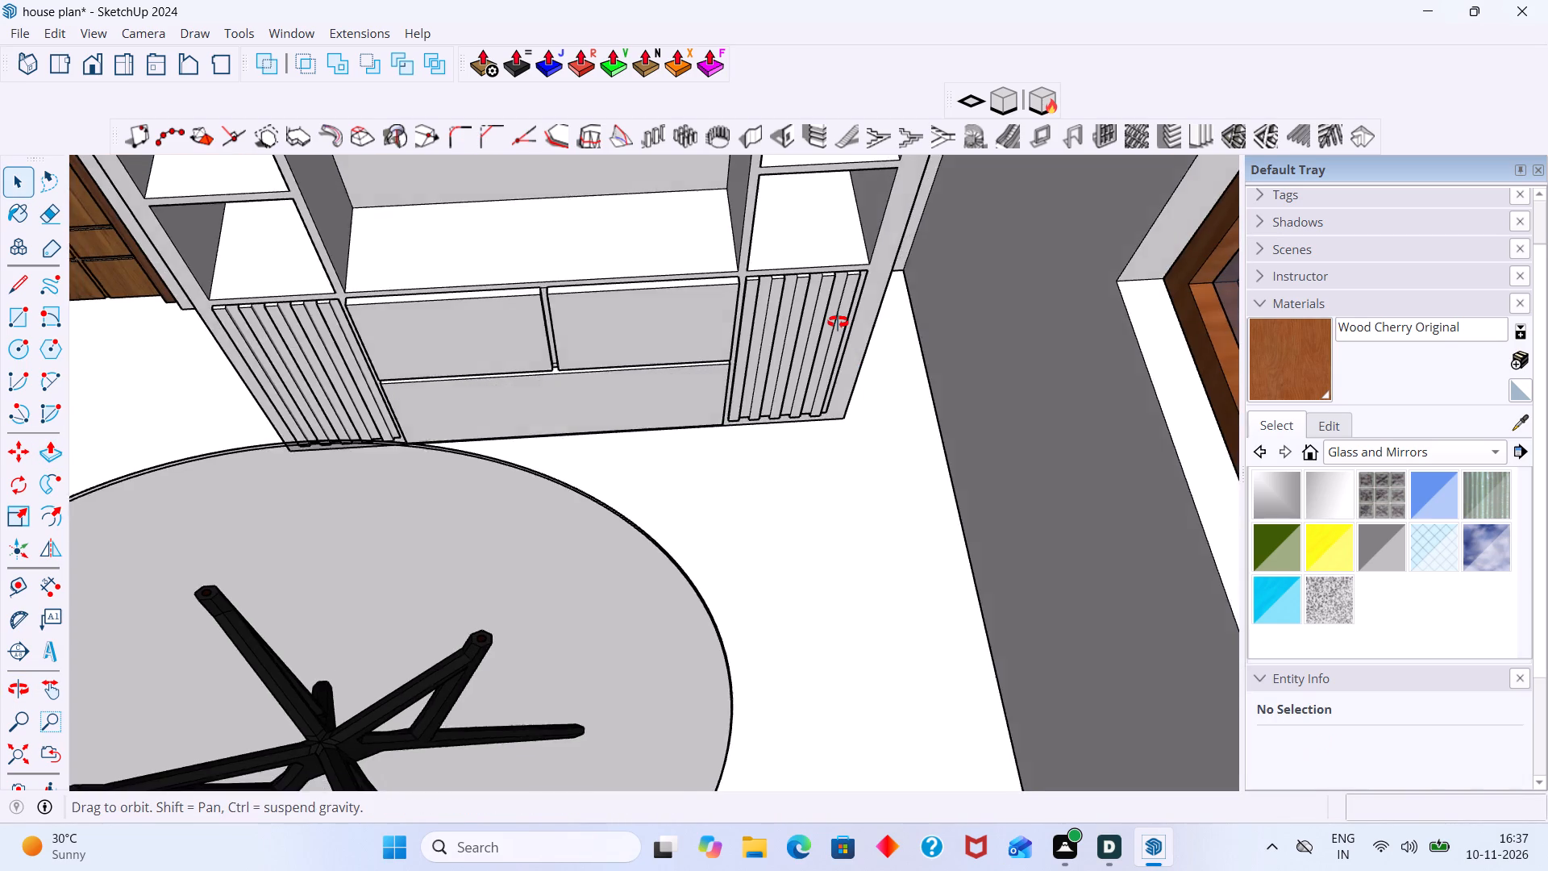
pyautogui.moveTo(838, 322); pyautogui.dragTo(674, 258, button='middle')
pyautogui.scroll(-3, 674, 260)
pyautogui.keyDown('shift'); pyautogui.moveTo(738, 271); pyautogui.dragTo(739, 417, button='middle'); pyautogui.keyUp('shift')
pyautogui.scroll(-7, 741, 337)
pyautogui.keyDown('shift'); pyautogui.moveTo(743, 352); pyautogui.dragTo(779, 496, button='middle'); pyautogui.keyUp('shift')
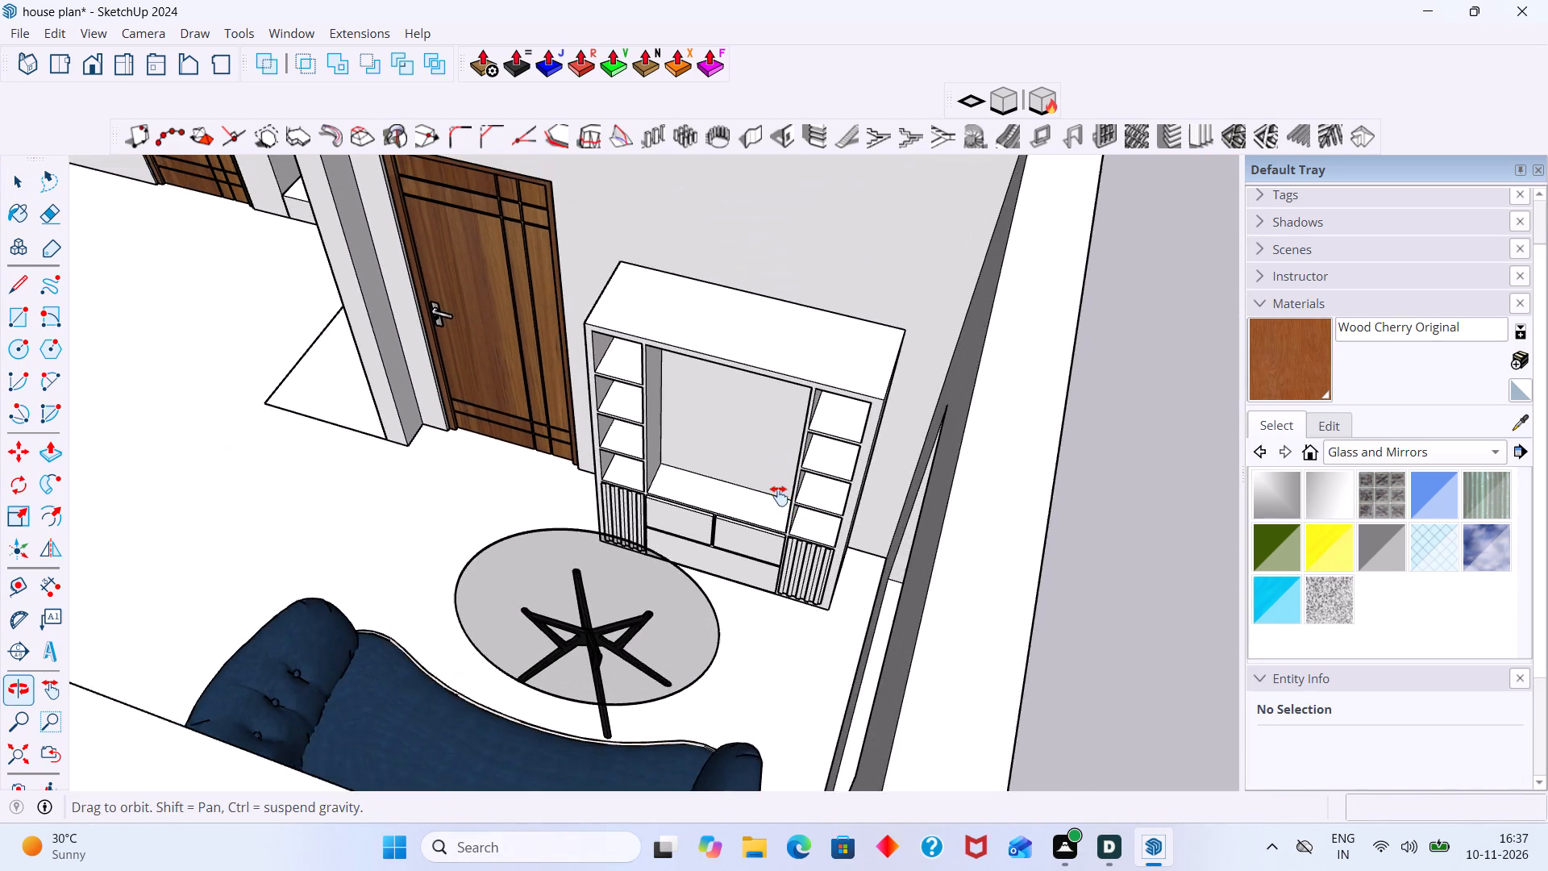
pyautogui.keyDown('shift'); pyautogui.moveTo(779, 496); pyautogui.dragTo(863, 472, button='middle'); pyautogui.keyUp('shift')
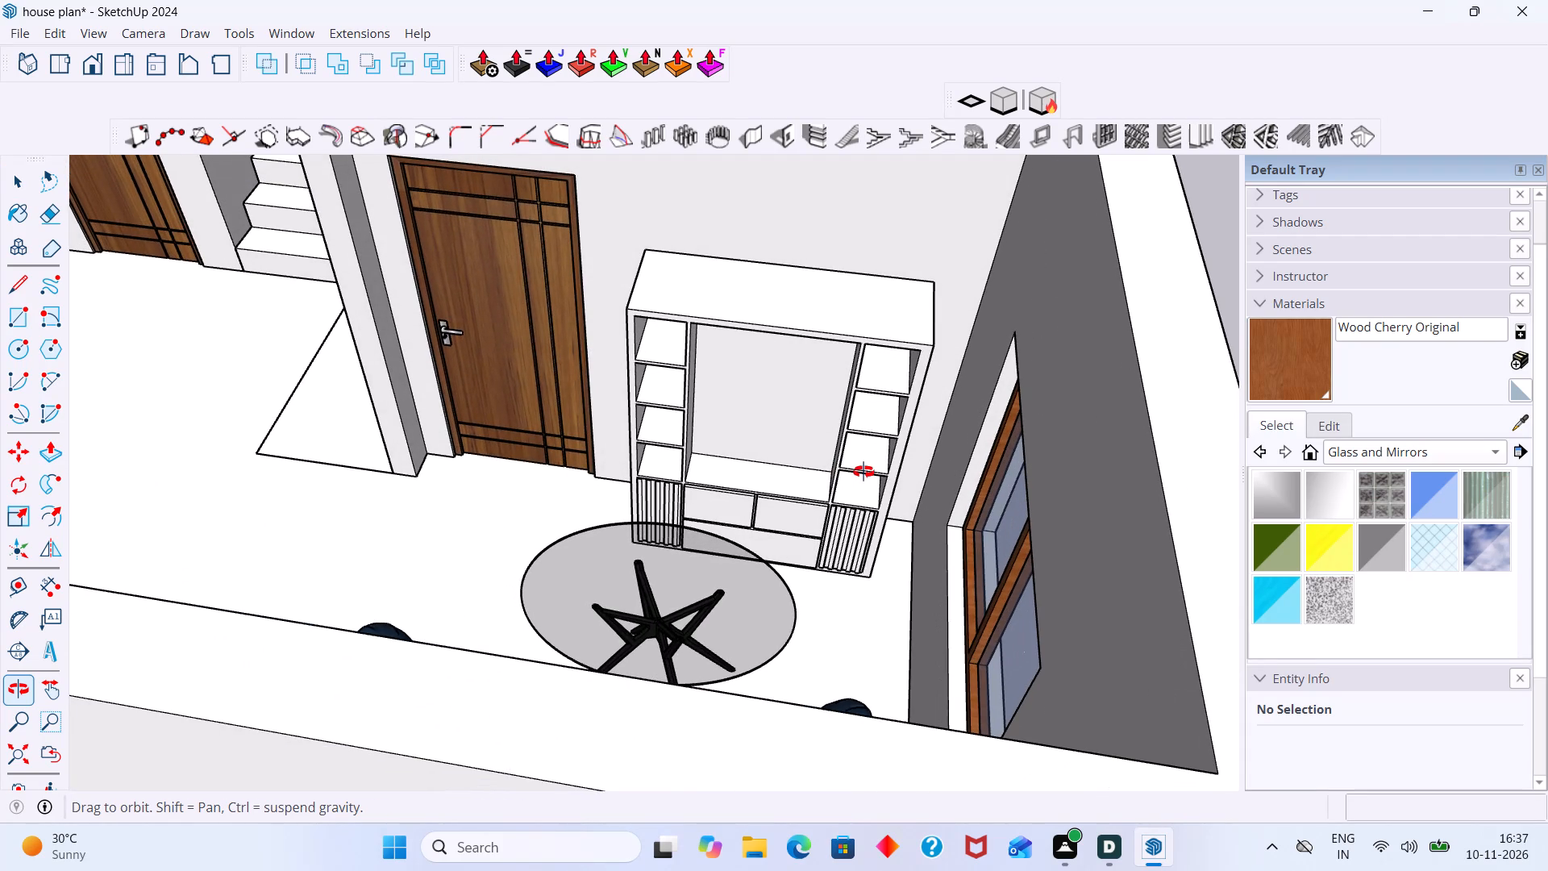
pyautogui.keyDown('shift'); pyautogui.moveTo(863, 472); pyautogui.dragTo(881, 477, button='middle'); pyautogui.keyUp('shift')
pyautogui.scroll(4, 872, 527)
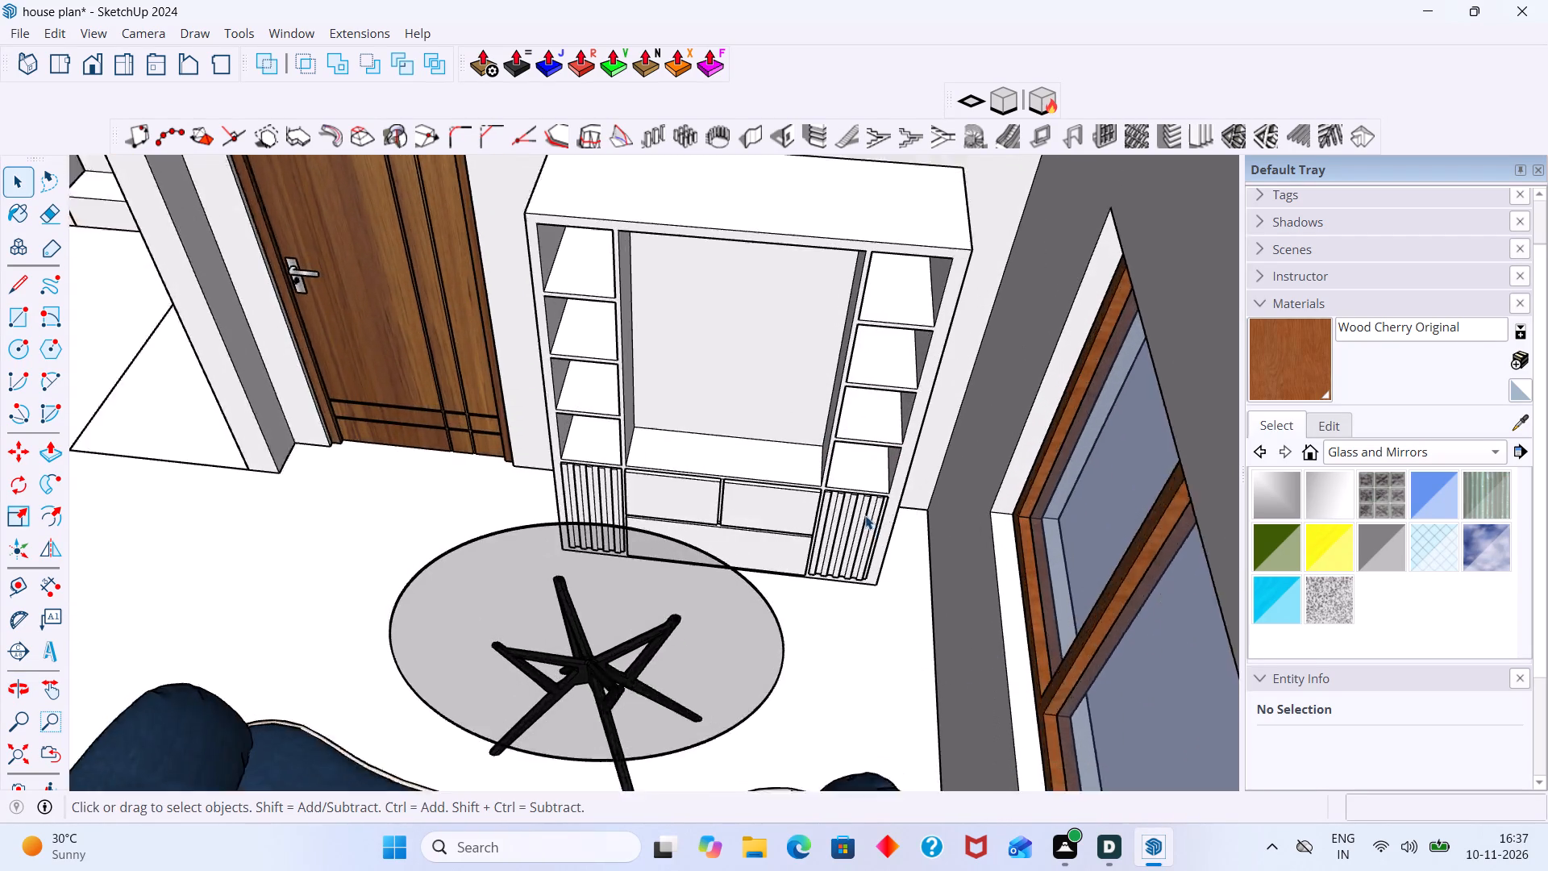
pyautogui.scroll(15, 865, 515)
pyautogui.moveTo(562, 559); pyautogui.dragTo(538, 466, button='middle')
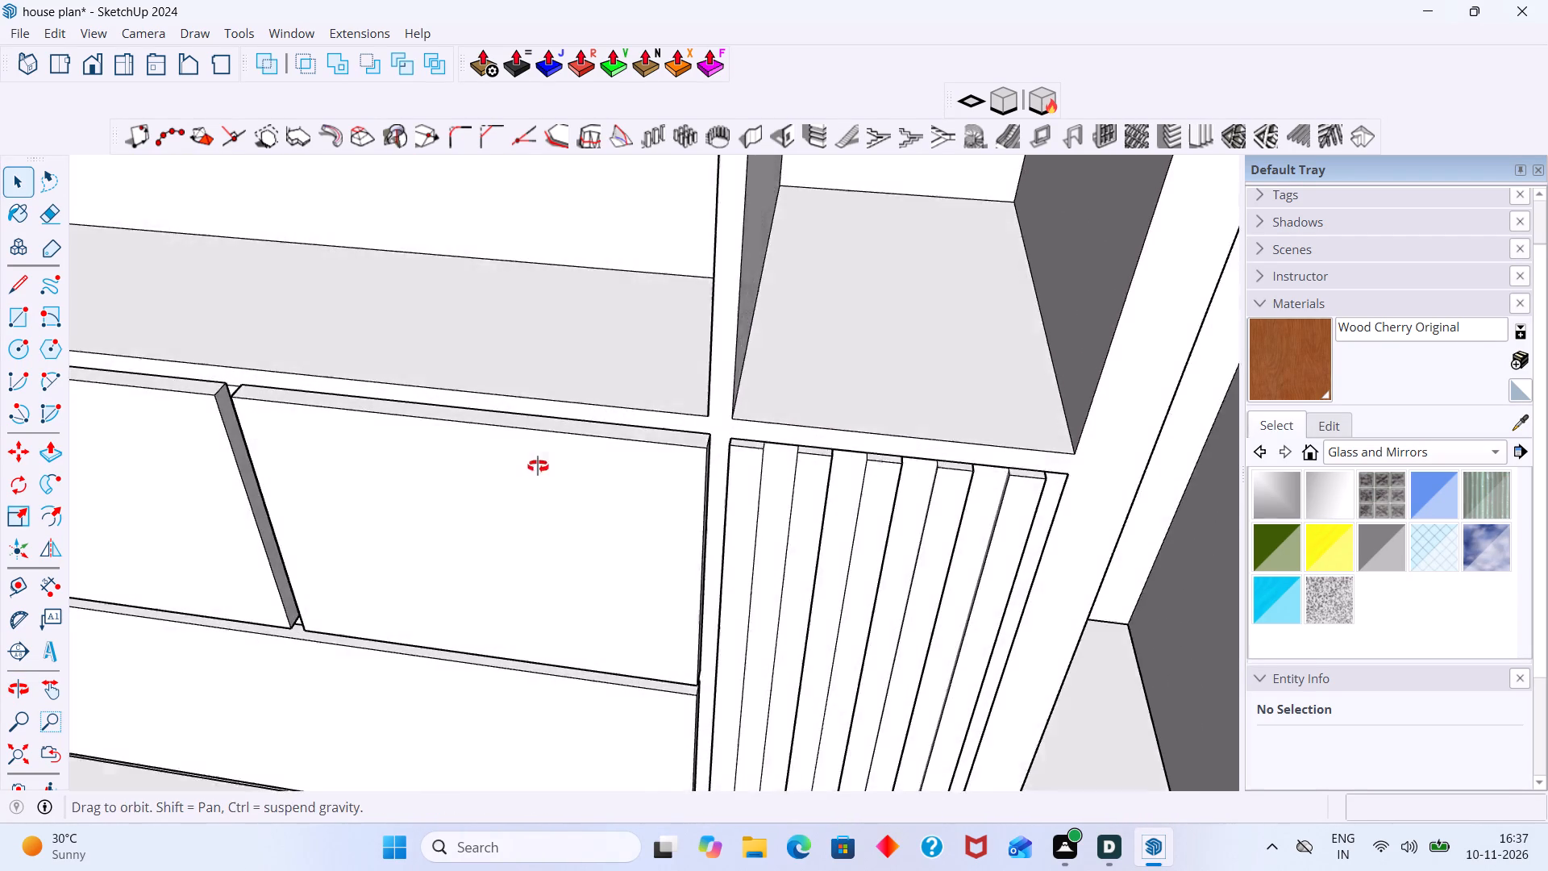
pyautogui.moveTo(538, 466); pyautogui.dragTo(504, 425, button='middle')
pyautogui.scroll(-3, 560, 569)
pyautogui.keyDown('shift'); pyautogui.moveTo(700, 628); pyautogui.dragTo(687, 481, button='middle'); pyautogui.keyUp('shift')
pyautogui.moveTo(660, 550); pyautogui.dragTo(607, 483, button='middle')
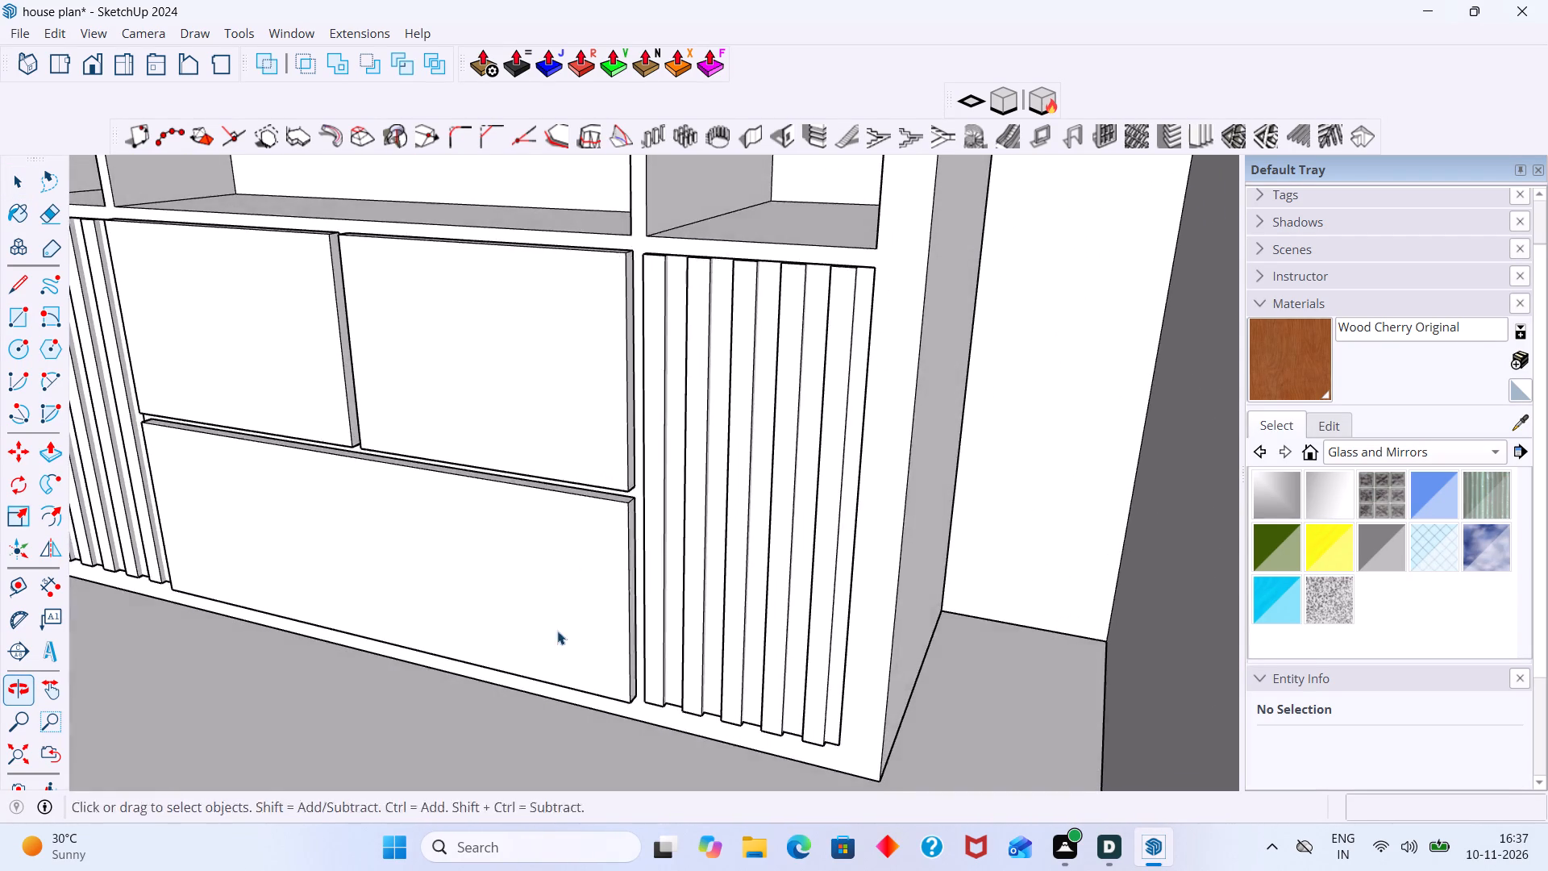
pyautogui.moveTo(557, 631); pyautogui.dragTo(563, 505, button='middle')
pyautogui.moveTo(547, 636); pyautogui.dragTo(597, 494, button='middle')
pyautogui.scroll(-3, 580, 521)
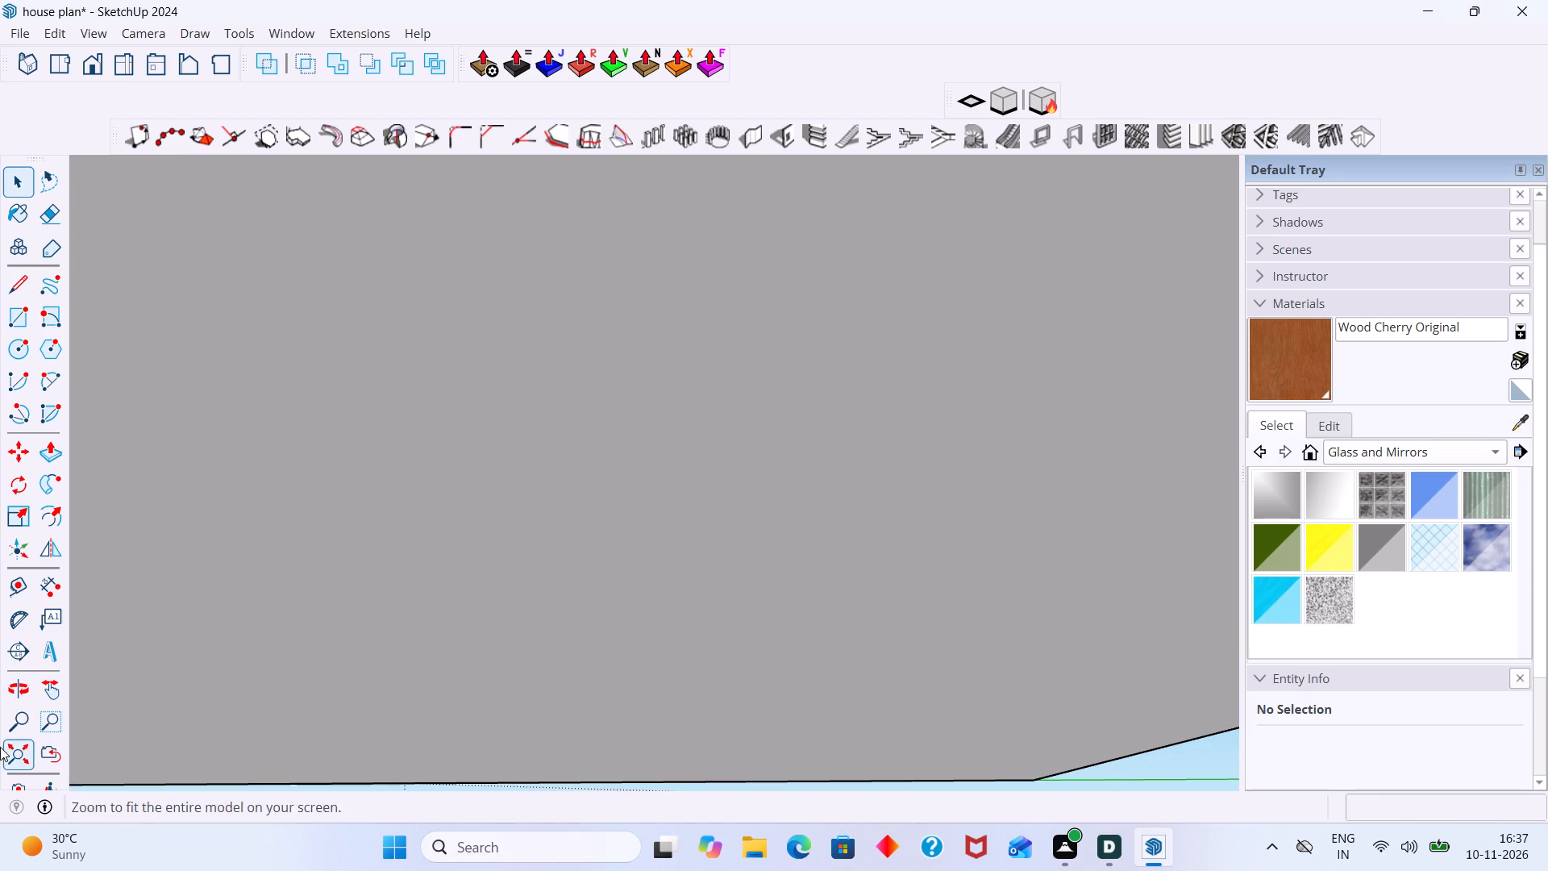
pyautogui.click(22, 748)
pyautogui.moveTo(430, 613); pyautogui.dragTo(474, 765, button='middle')
pyautogui.moveTo(668, 546); pyautogui.dragTo(764, 727, button='middle')
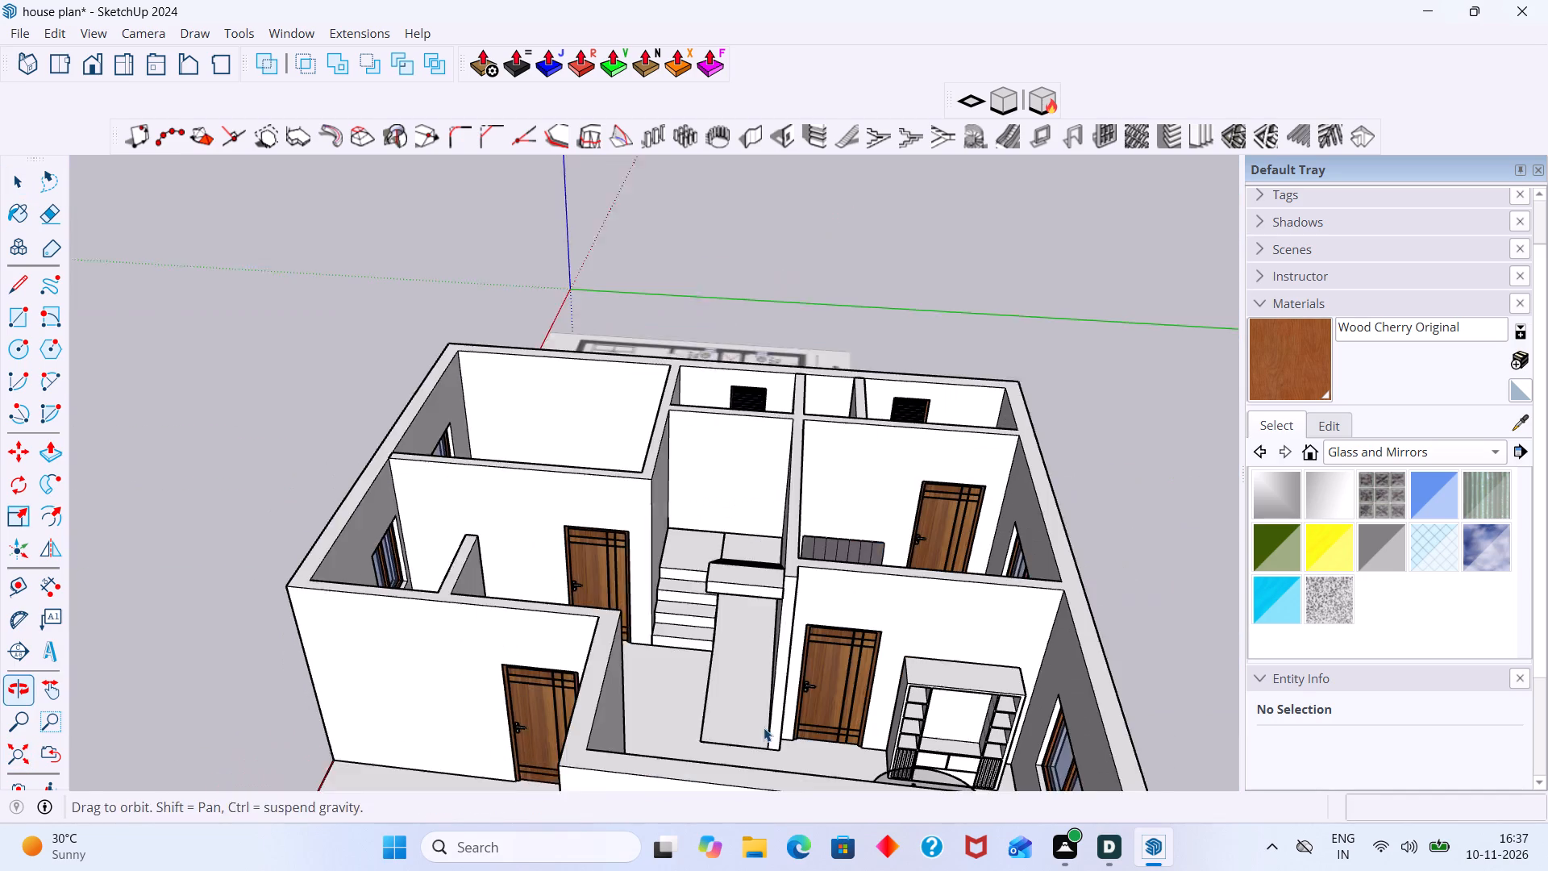
# Open the lower front panel's group, extend its bottom face downward by the same 2 mm, and close the group.
pyautogui.moveTo(764, 727); pyautogui.dragTo(744, 732, button='middle')
pyautogui.scroll(4, 858, 706)
pyautogui.keyDown('shift'); pyautogui.moveTo(1055, 755); pyautogui.dragTo(836, 569, button='middle'); pyautogui.keyUp('shift')
pyautogui.moveTo(834, 569); pyautogui.dragTo(827, 684, button='middle')
pyautogui.scroll(6, 784, 592)
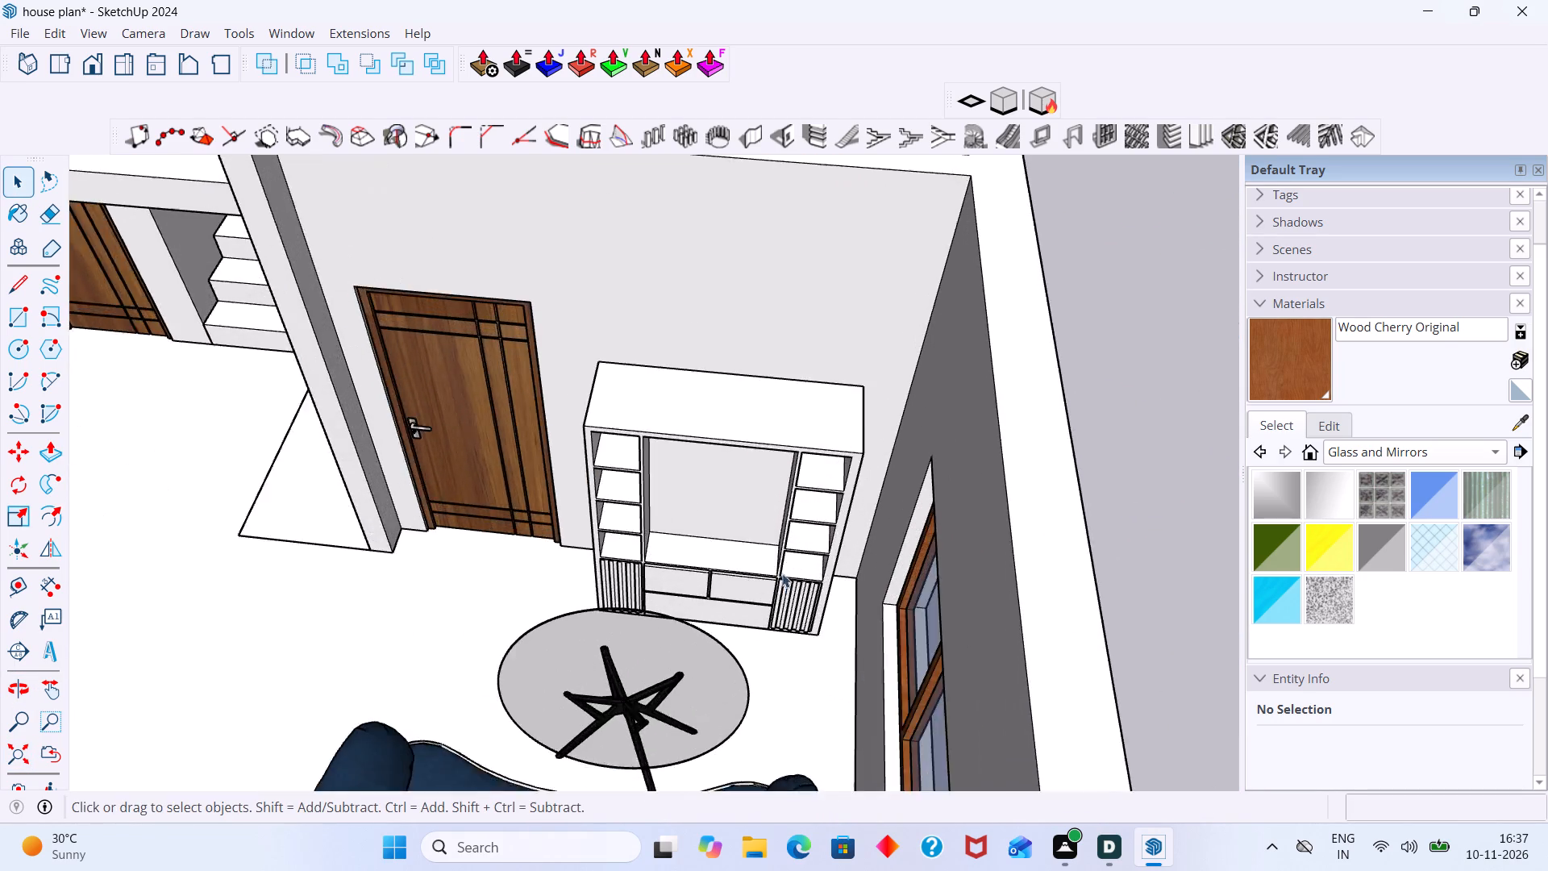
pyautogui.scroll(19, 782, 573)
pyautogui.moveTo(661, 655); pyautogui.dragTo(582, 552, button='middle')
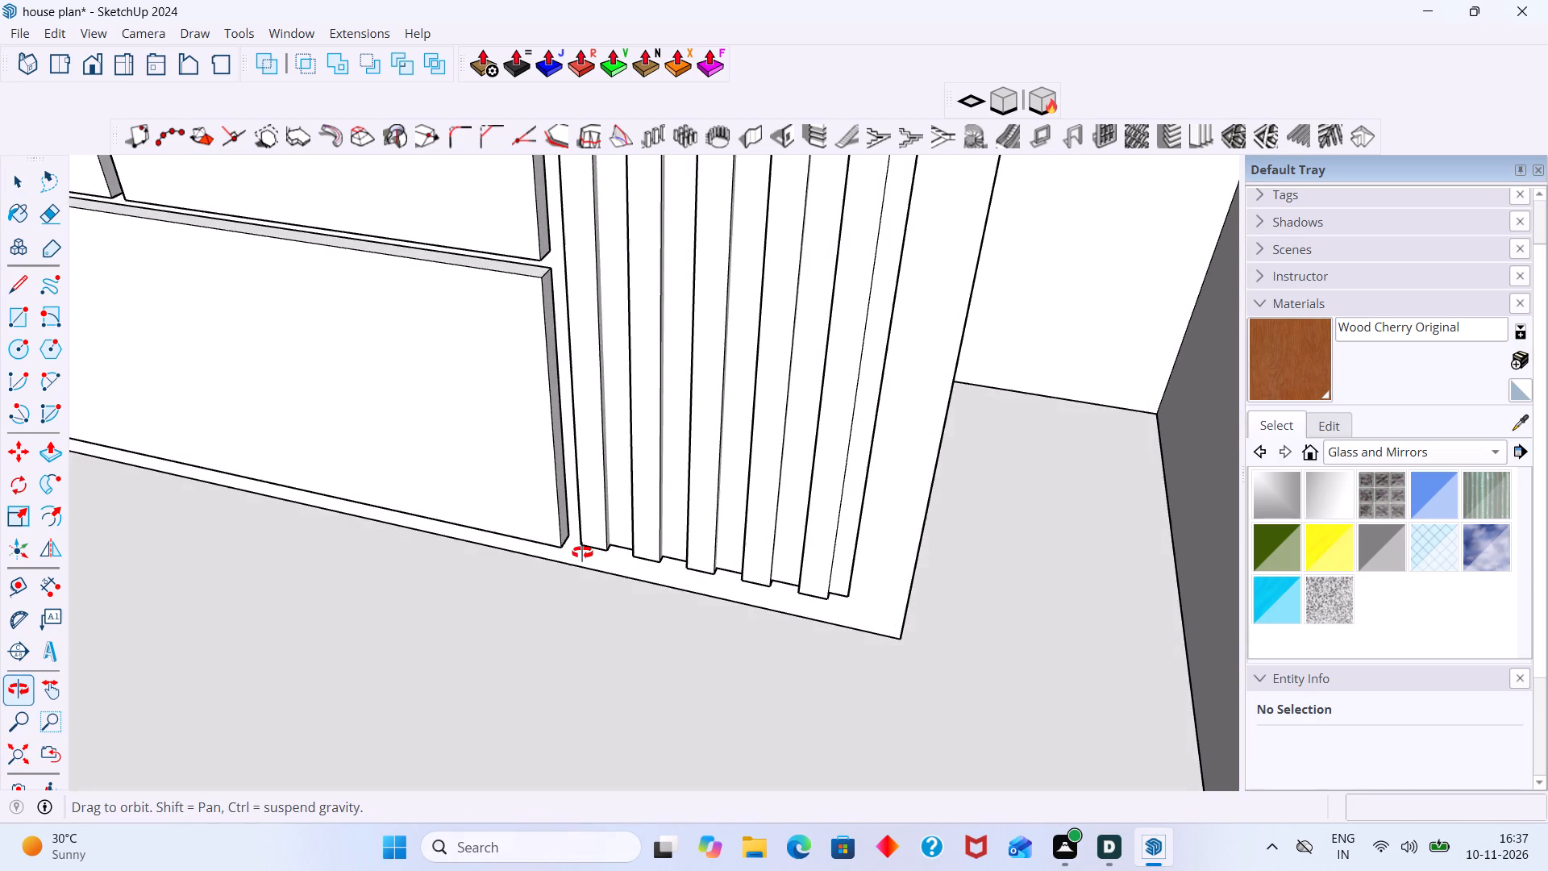
pyautogui.moveTo(582, 552); pyautogui.dragTo(557, 515, button='middle')
pyautogui.scroll(7, 535, 625)
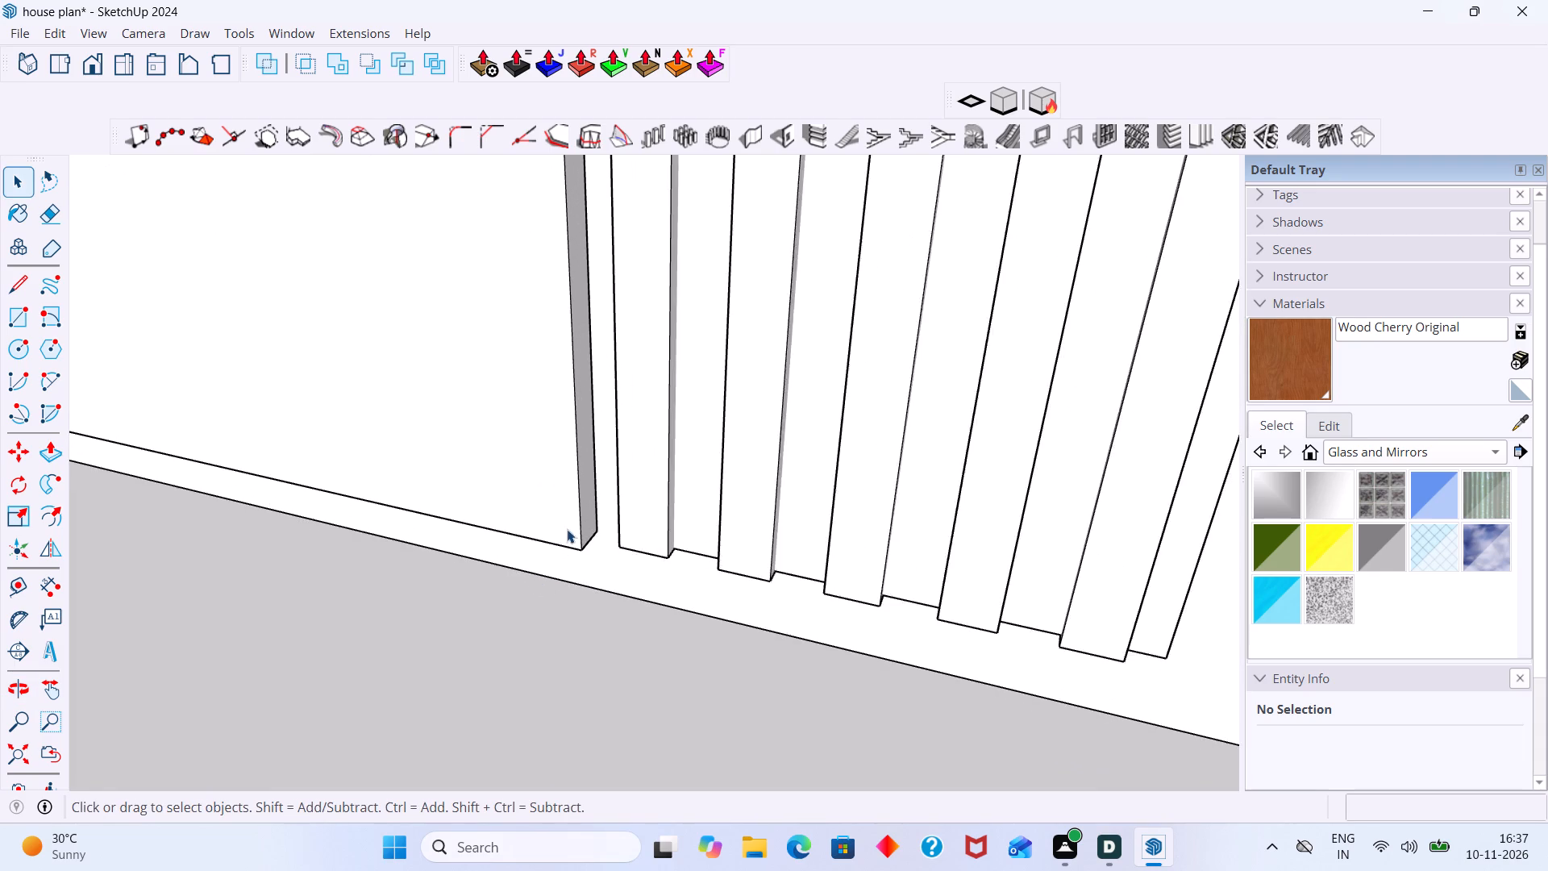
pyautogui.scroll(2, 567, 529)
pyautogui.moveTo(574, 539); pyautogui.dragTo(574, 465, button='middle')
pyautogui.moveTo(570, 594); pyautogui.dragTo(565, 498, button='middle')
pyautogui.moveTo(593, 564); pyautogui.dragTo(548, 509, button='middle')
pyautogui.scroll(3, 531, 586)
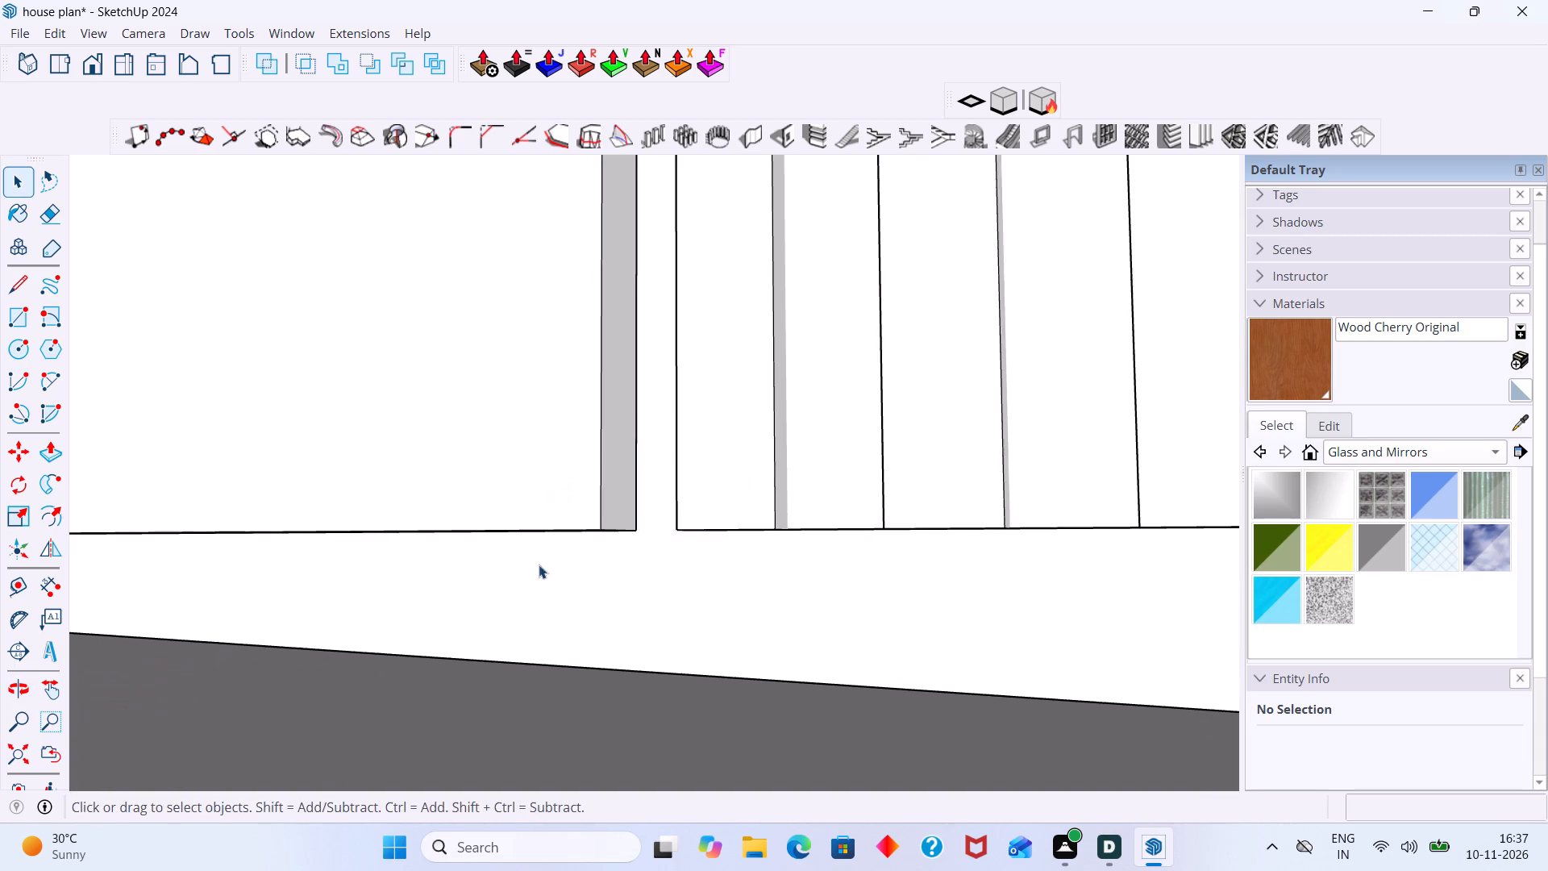
pyautogui.scroll(1, 539, 565)
pyautogui.moveTo(539, 565); pyautogui.dragTo(529, 509, button='middle')
pyautogui.scroll(13, 538, 550)
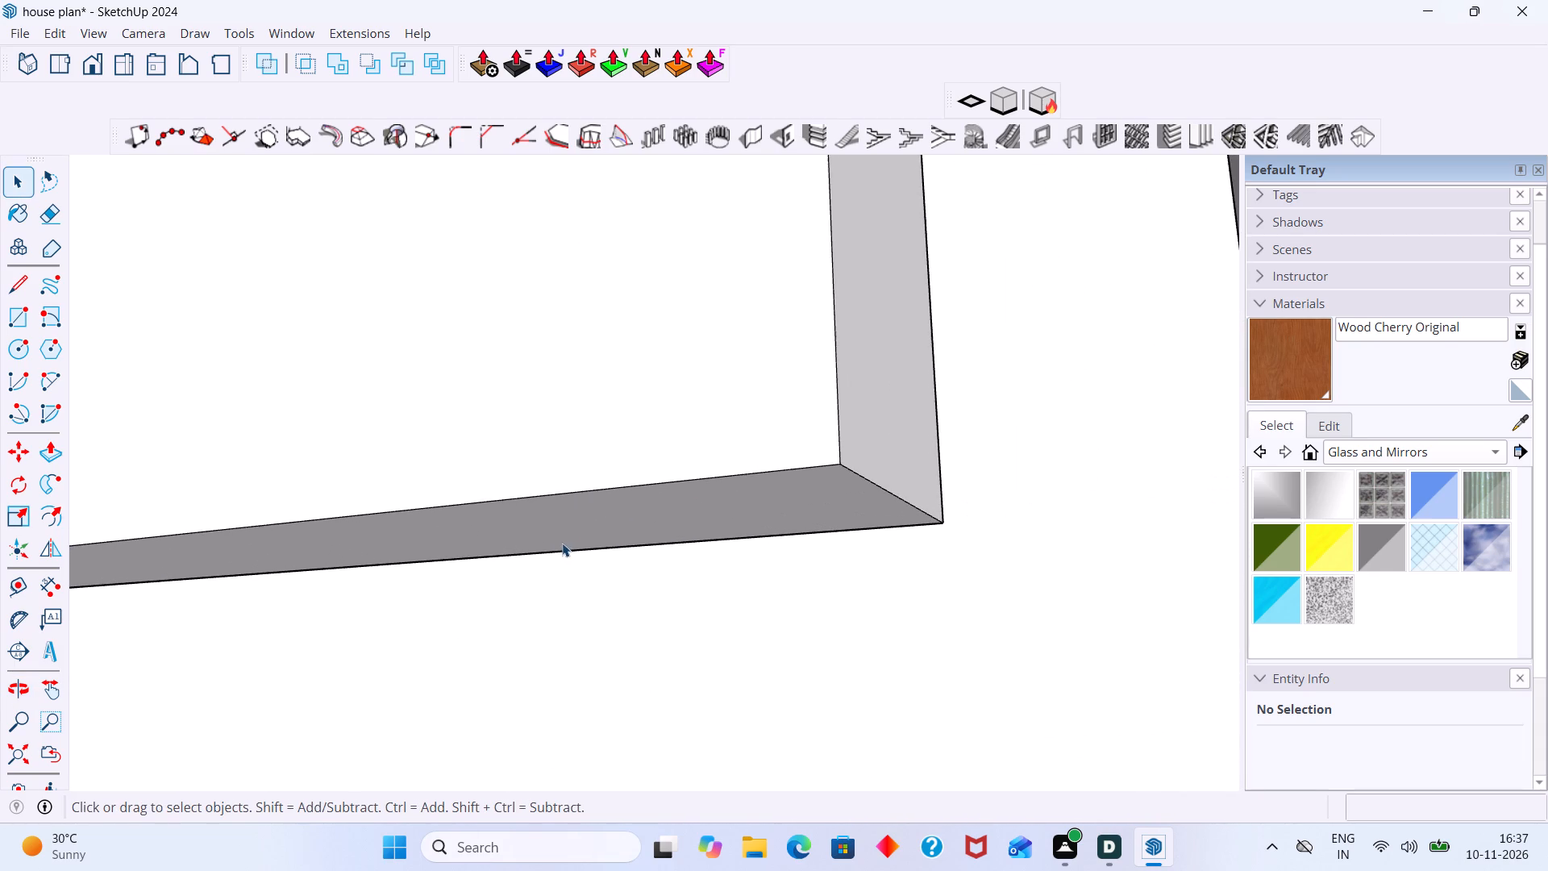
pyautogui.click(562, 532)
pyautogui.doubleClick(562, 531)
pyautogui.click(562, 531)
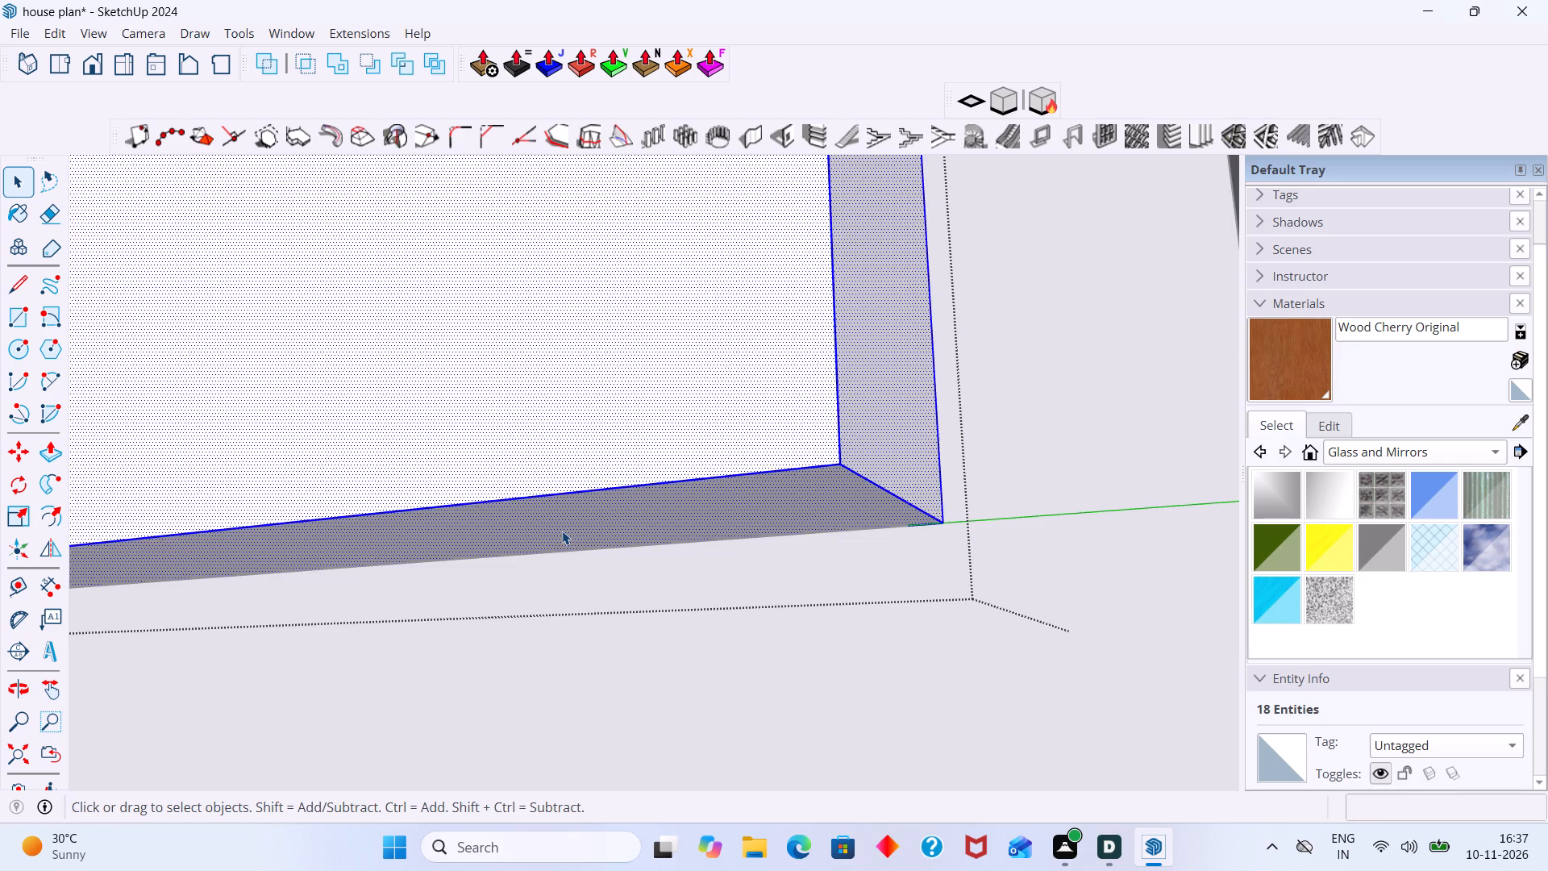
pyautogui.click(562, 531)
pyautogui.moveTo(586, 531); pyautogui.dragTo(571, 500, button='middle')
pyautogui.press('p')
pyautogui.doubleClick(572, 509)
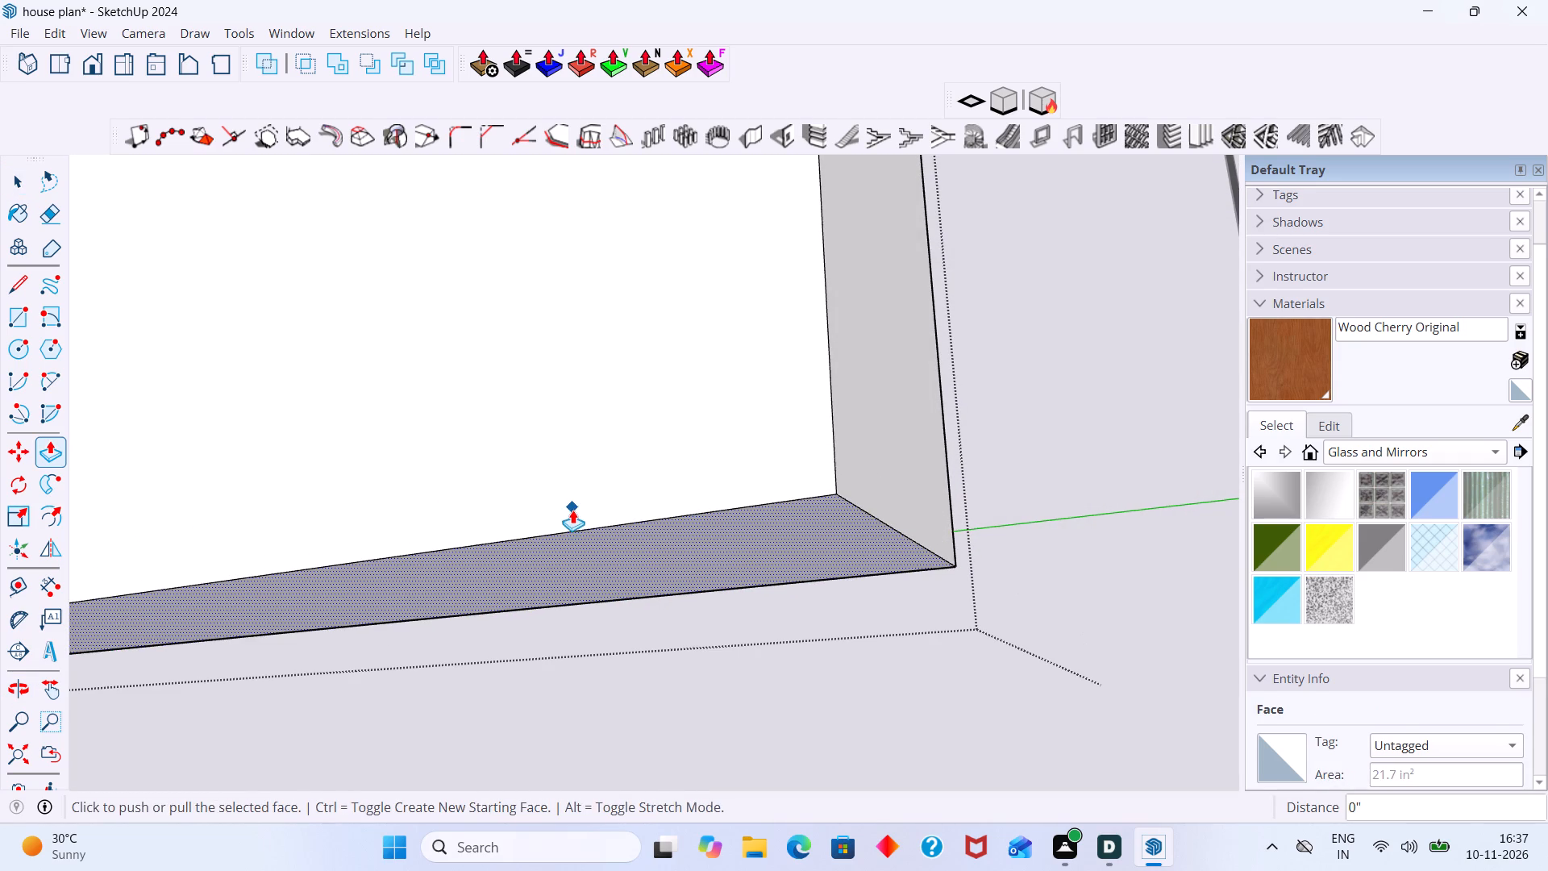
pyautogui.press('space')
pyautogui.scroll(-15, 671, 511)
pyautogui.middleClick(593, 511)
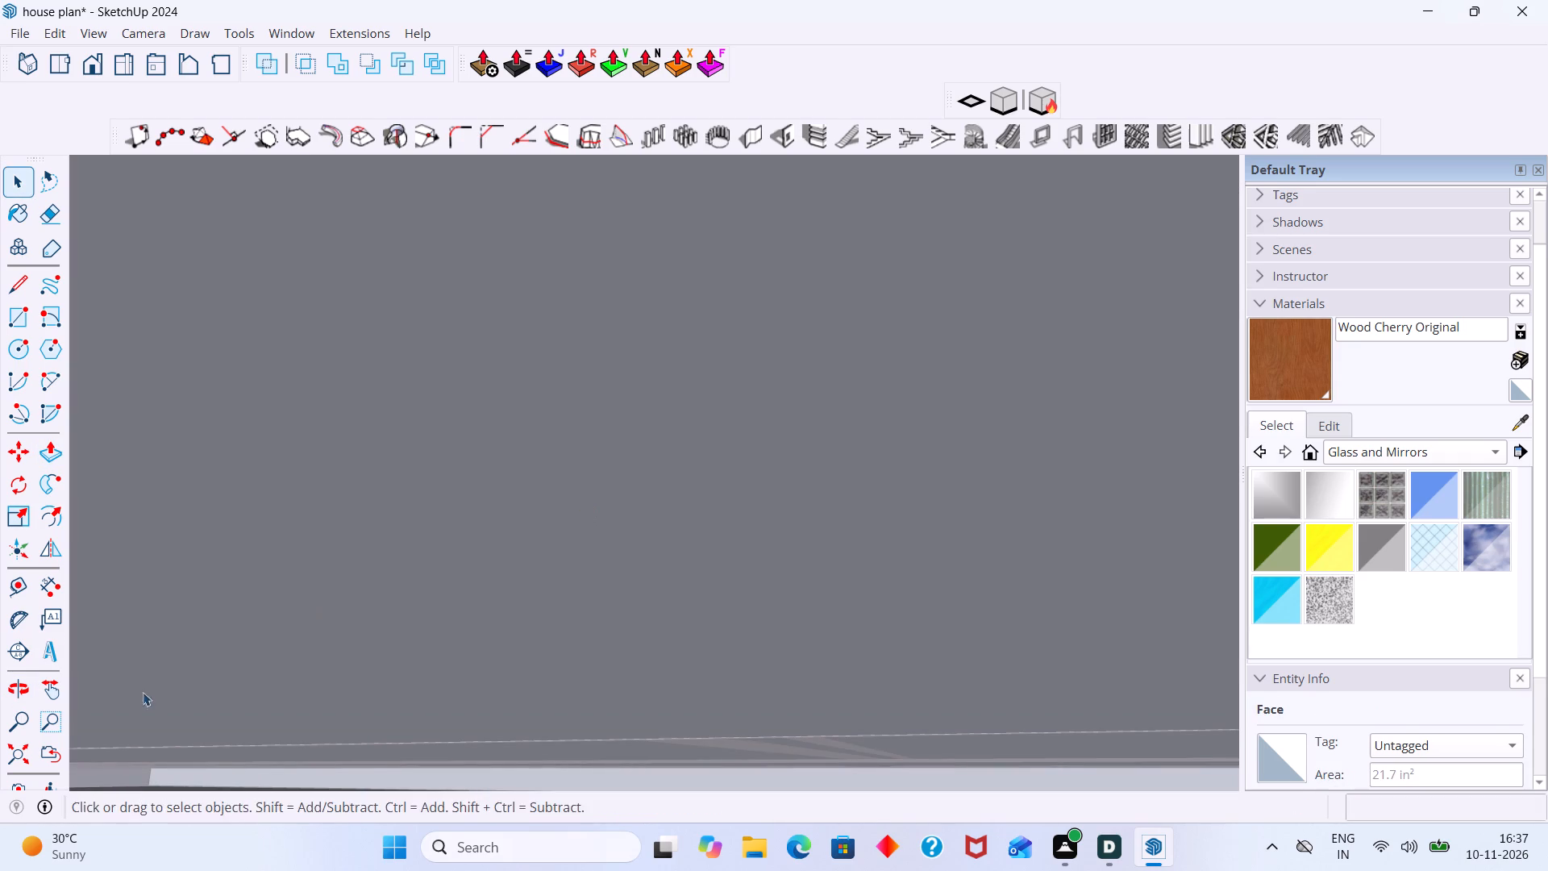
pyautogui.click(23, 752)
pyautogui.scroll(-2, 274, 675)
pyautogui.moveTo(433, 610); pyautogui.dragTo(653, 781, button='middle')
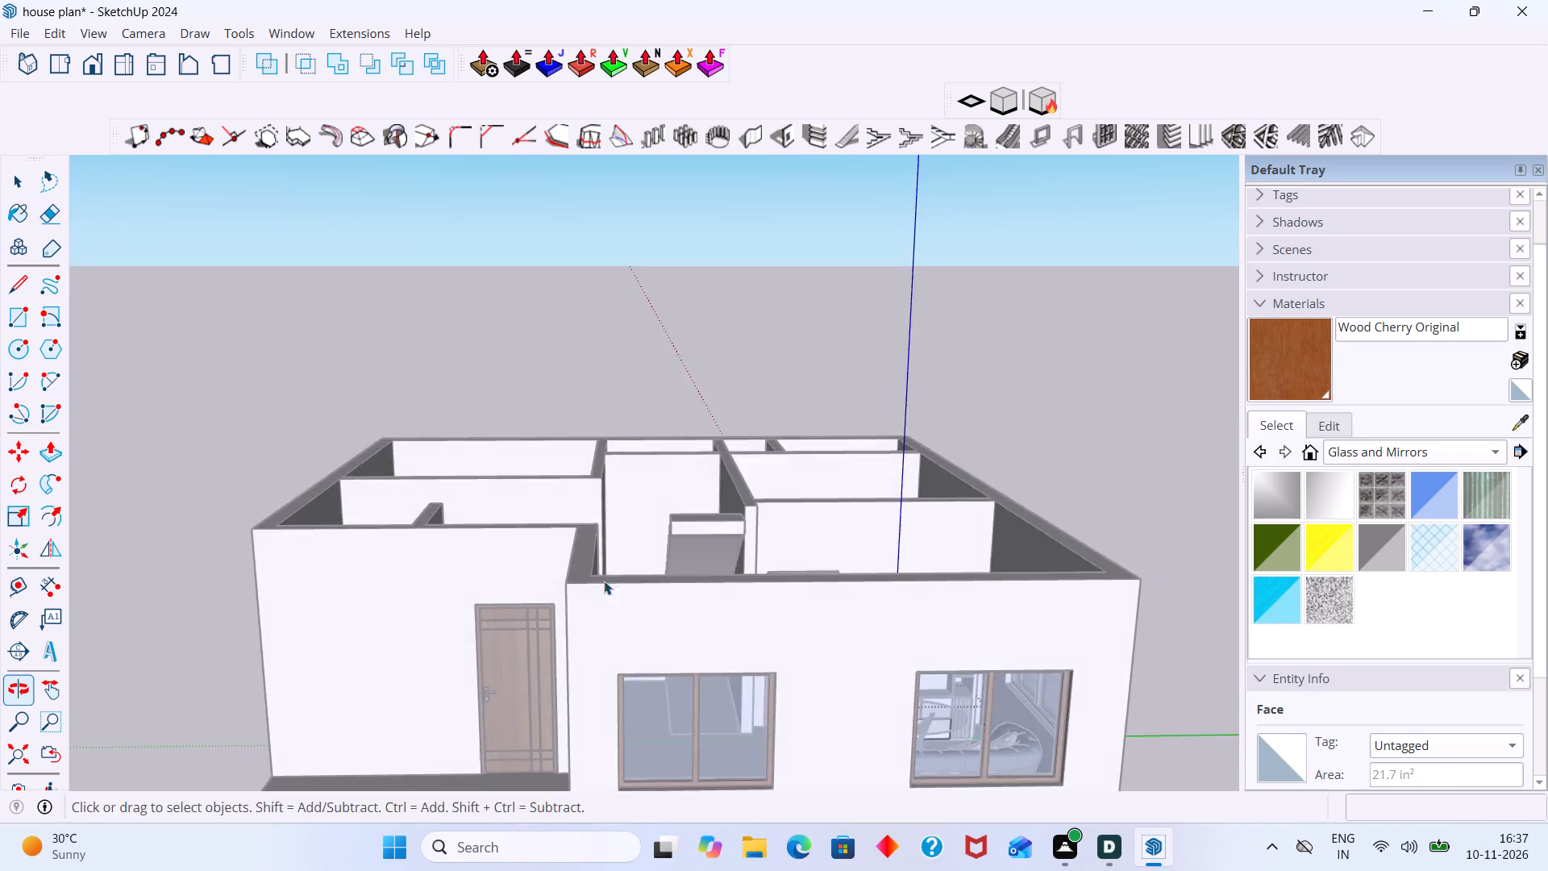
pyautogui.moveTo(622, 586); pyautogui.dragTo(769, 766, button='middle')
pyautogui.scroll(-1, 768, 783)
pyautogui.scroll(3, 849, 679)
pyautogui.click(850, 713)
# Examine the gaps between the wall unit's lower front panel, the drawer front above it and the adjacent slatted panel.
pyautogui.scroll(9, 975, 681)
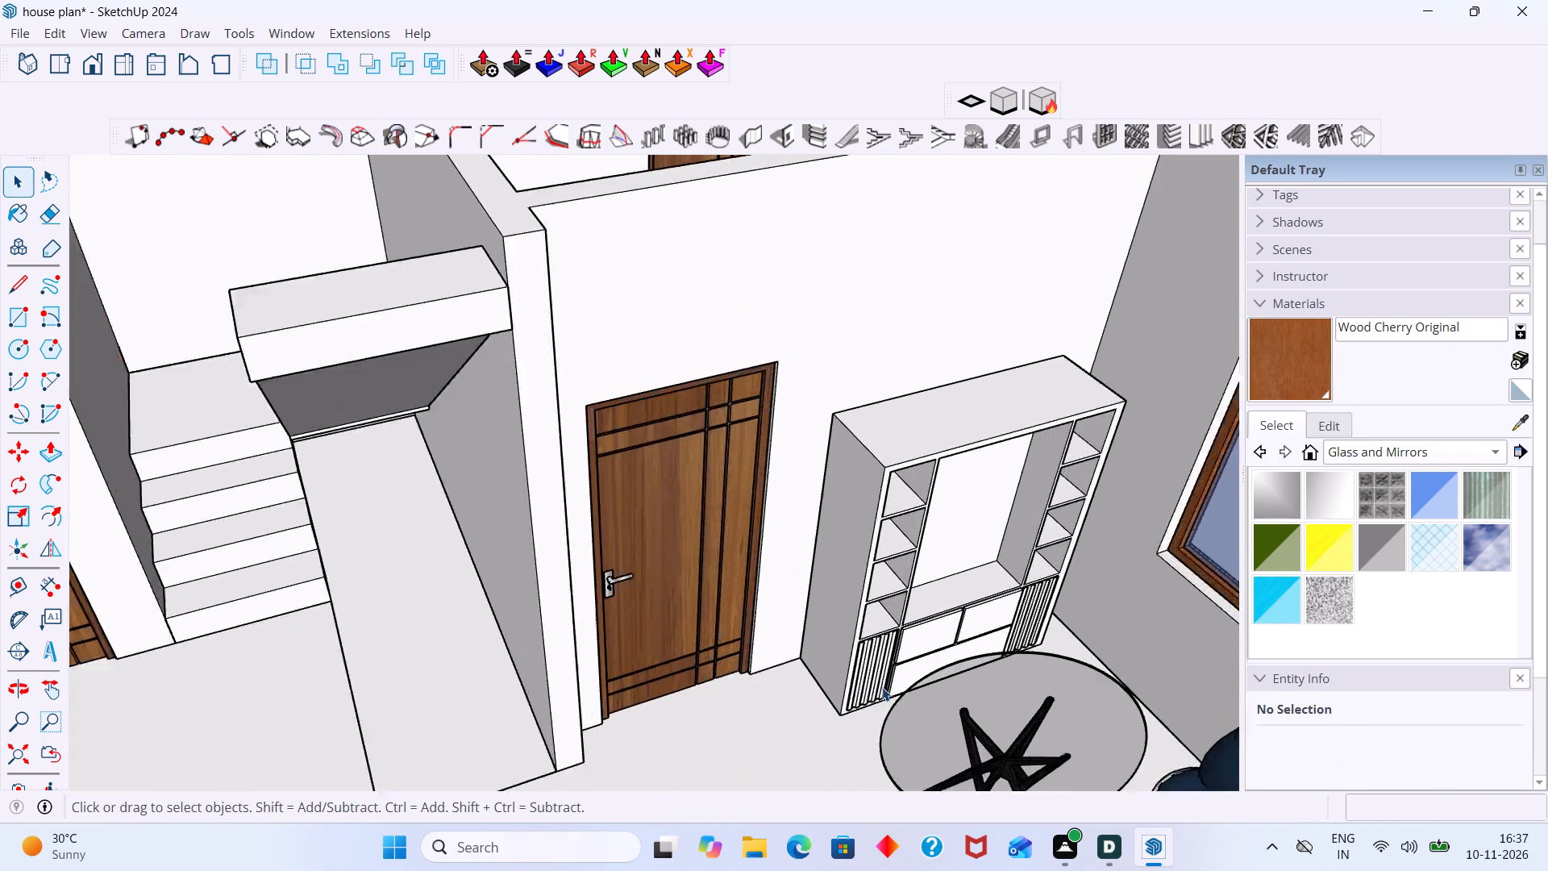
pyautogui.scroll(20, 882, 687)
pyautogui.scroll(3, 882, 687)
pyautogui.moveTo(891, 629); pyautogui.dragTo(913, 557, button='middle')
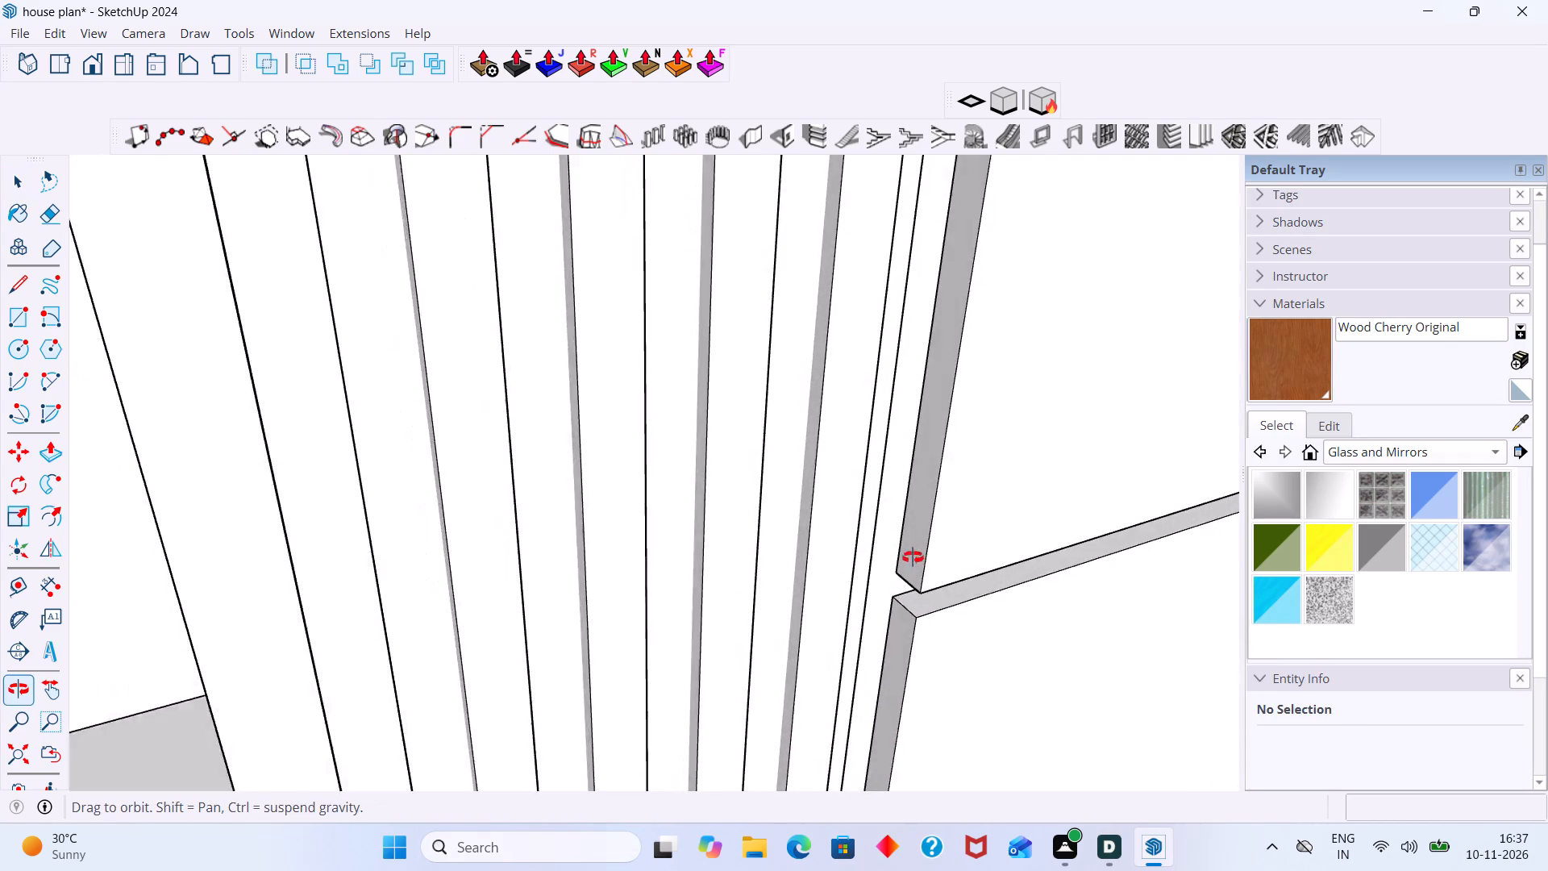
pyautogui.moveTo(913, 557); pyautogui.dragTo(938, 521, button='middle')
pyautogui.scroll(3, 929, 621)
pyautogui.moveTo(906, 633); pyautogui.dragTo(790, 590, button='middle')
pyautogui.scroll(3, 948, 644)
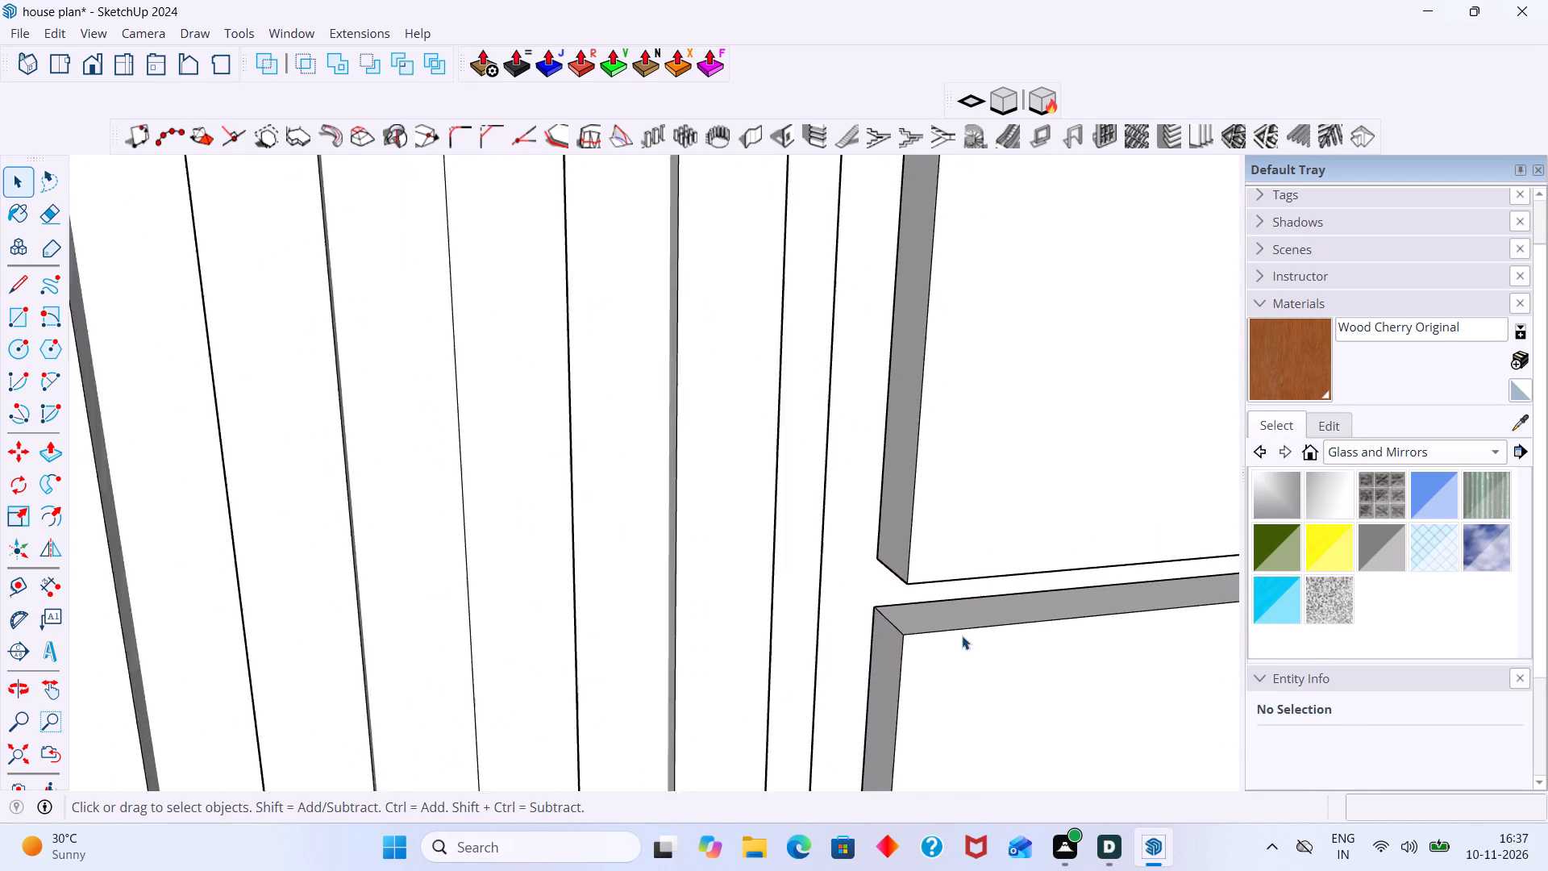
pyautogui.scroll(8, 962, 636)
pyautogui.moveTo(956, 587); pyautogui.dragTo(800, 590, button='middle')
pyautogui.scroll(-7, 816, 589)
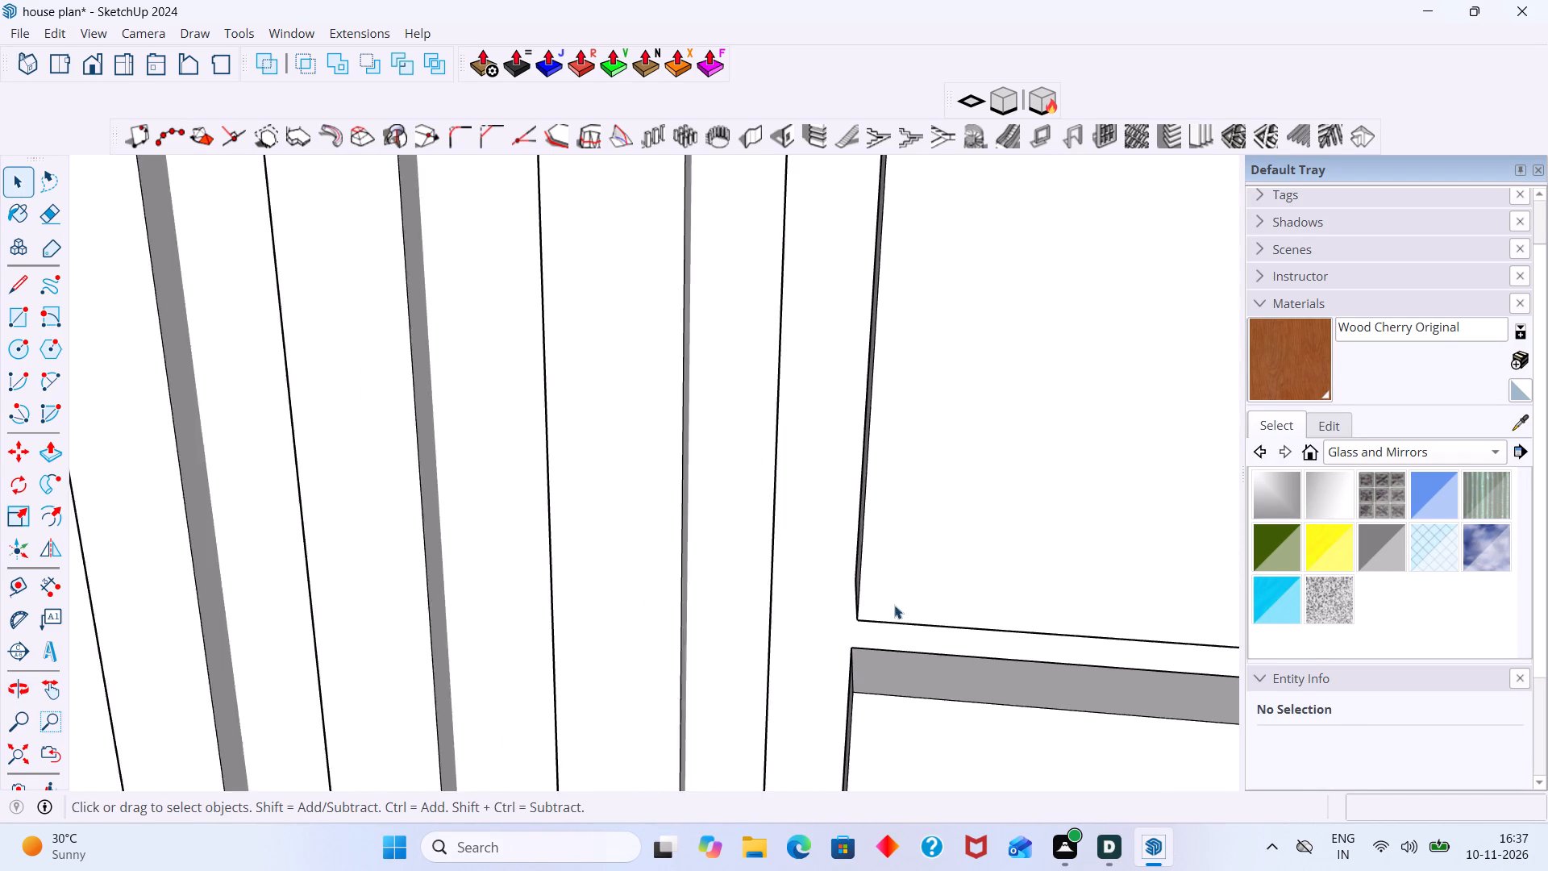
pyautogui.scroll(-20, 894, 605)
pyautogui.scroll(-6, 894, 605)
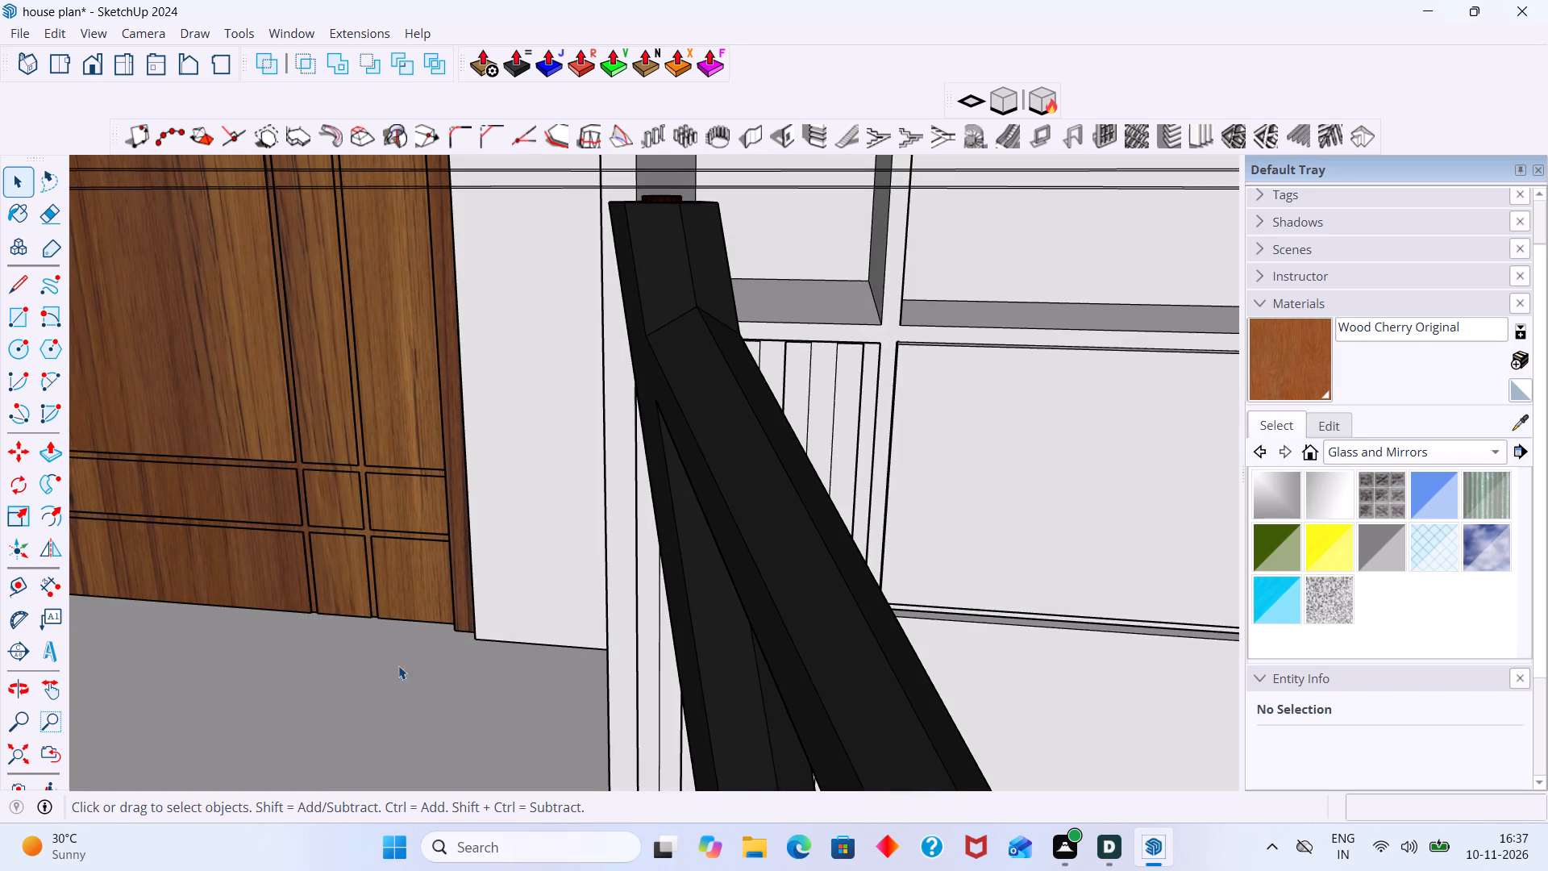
pyautogui.scroll(-2, 164, 756)
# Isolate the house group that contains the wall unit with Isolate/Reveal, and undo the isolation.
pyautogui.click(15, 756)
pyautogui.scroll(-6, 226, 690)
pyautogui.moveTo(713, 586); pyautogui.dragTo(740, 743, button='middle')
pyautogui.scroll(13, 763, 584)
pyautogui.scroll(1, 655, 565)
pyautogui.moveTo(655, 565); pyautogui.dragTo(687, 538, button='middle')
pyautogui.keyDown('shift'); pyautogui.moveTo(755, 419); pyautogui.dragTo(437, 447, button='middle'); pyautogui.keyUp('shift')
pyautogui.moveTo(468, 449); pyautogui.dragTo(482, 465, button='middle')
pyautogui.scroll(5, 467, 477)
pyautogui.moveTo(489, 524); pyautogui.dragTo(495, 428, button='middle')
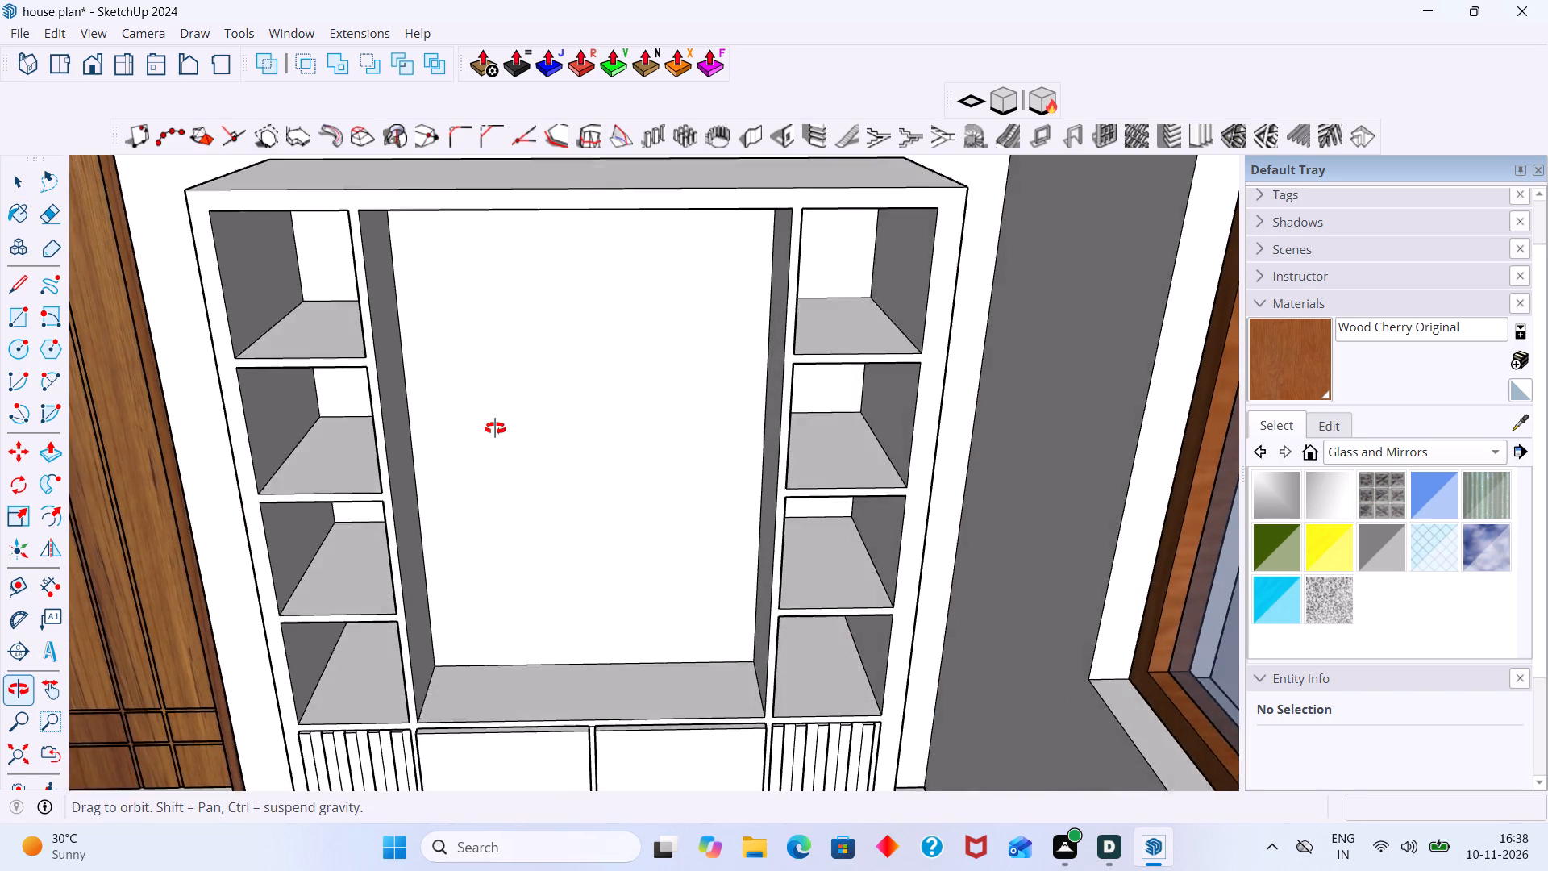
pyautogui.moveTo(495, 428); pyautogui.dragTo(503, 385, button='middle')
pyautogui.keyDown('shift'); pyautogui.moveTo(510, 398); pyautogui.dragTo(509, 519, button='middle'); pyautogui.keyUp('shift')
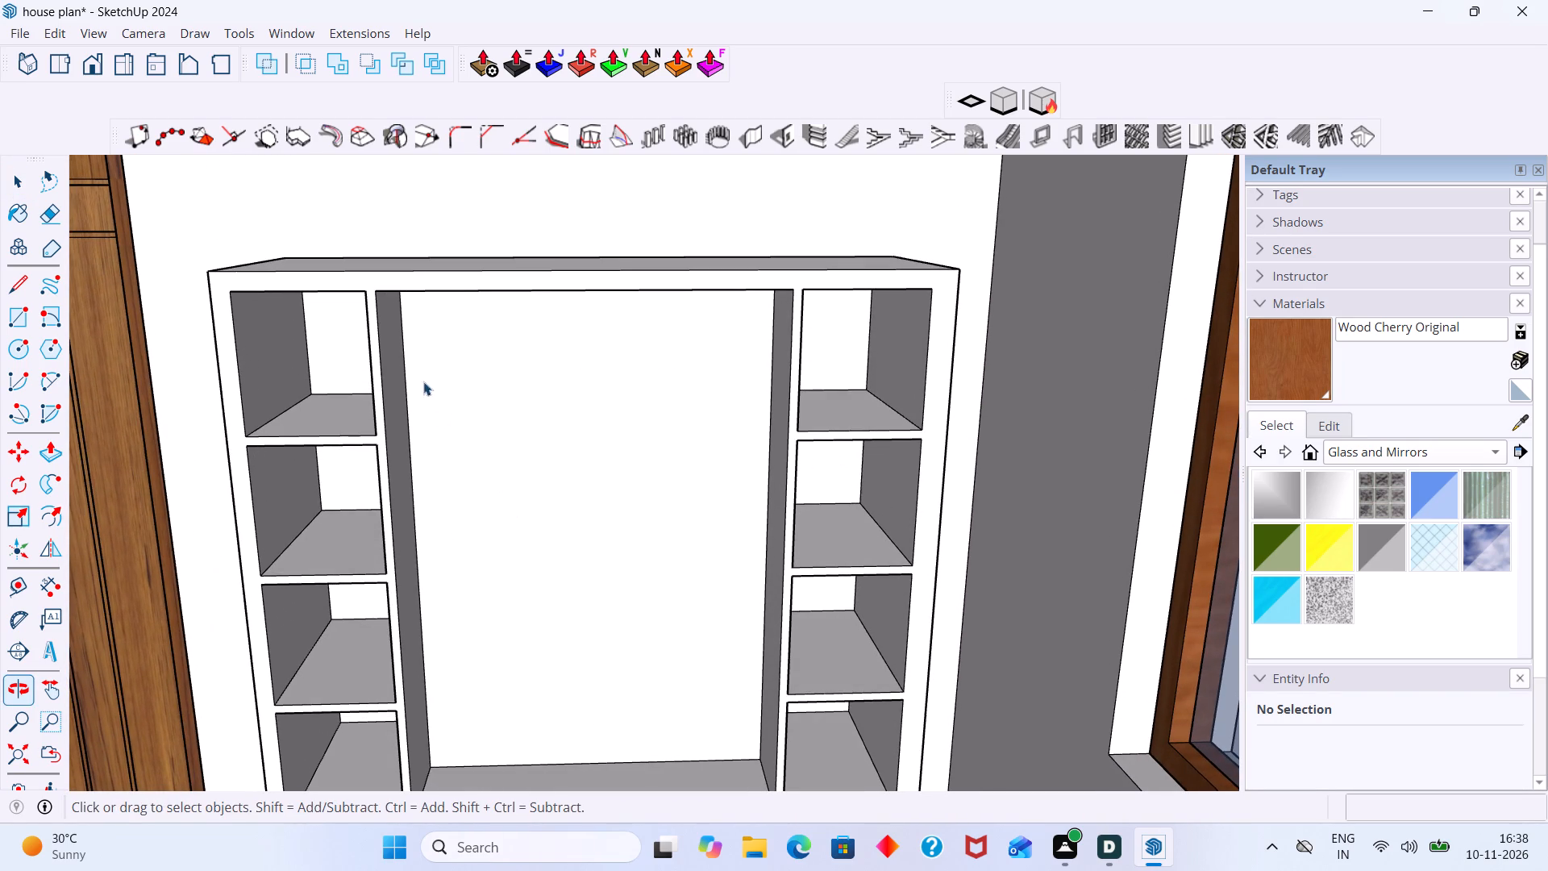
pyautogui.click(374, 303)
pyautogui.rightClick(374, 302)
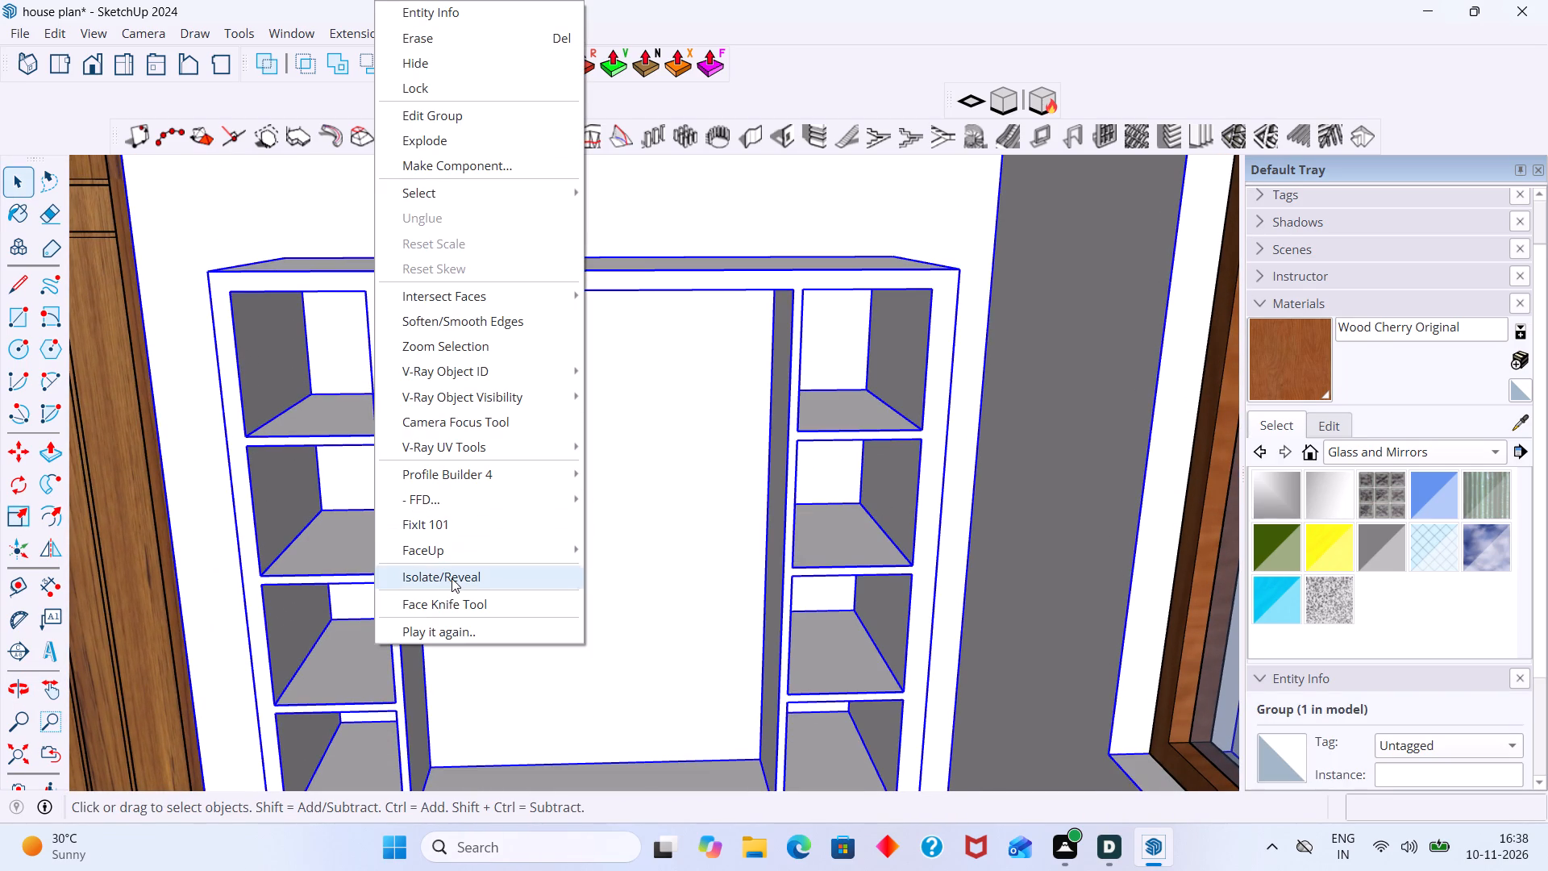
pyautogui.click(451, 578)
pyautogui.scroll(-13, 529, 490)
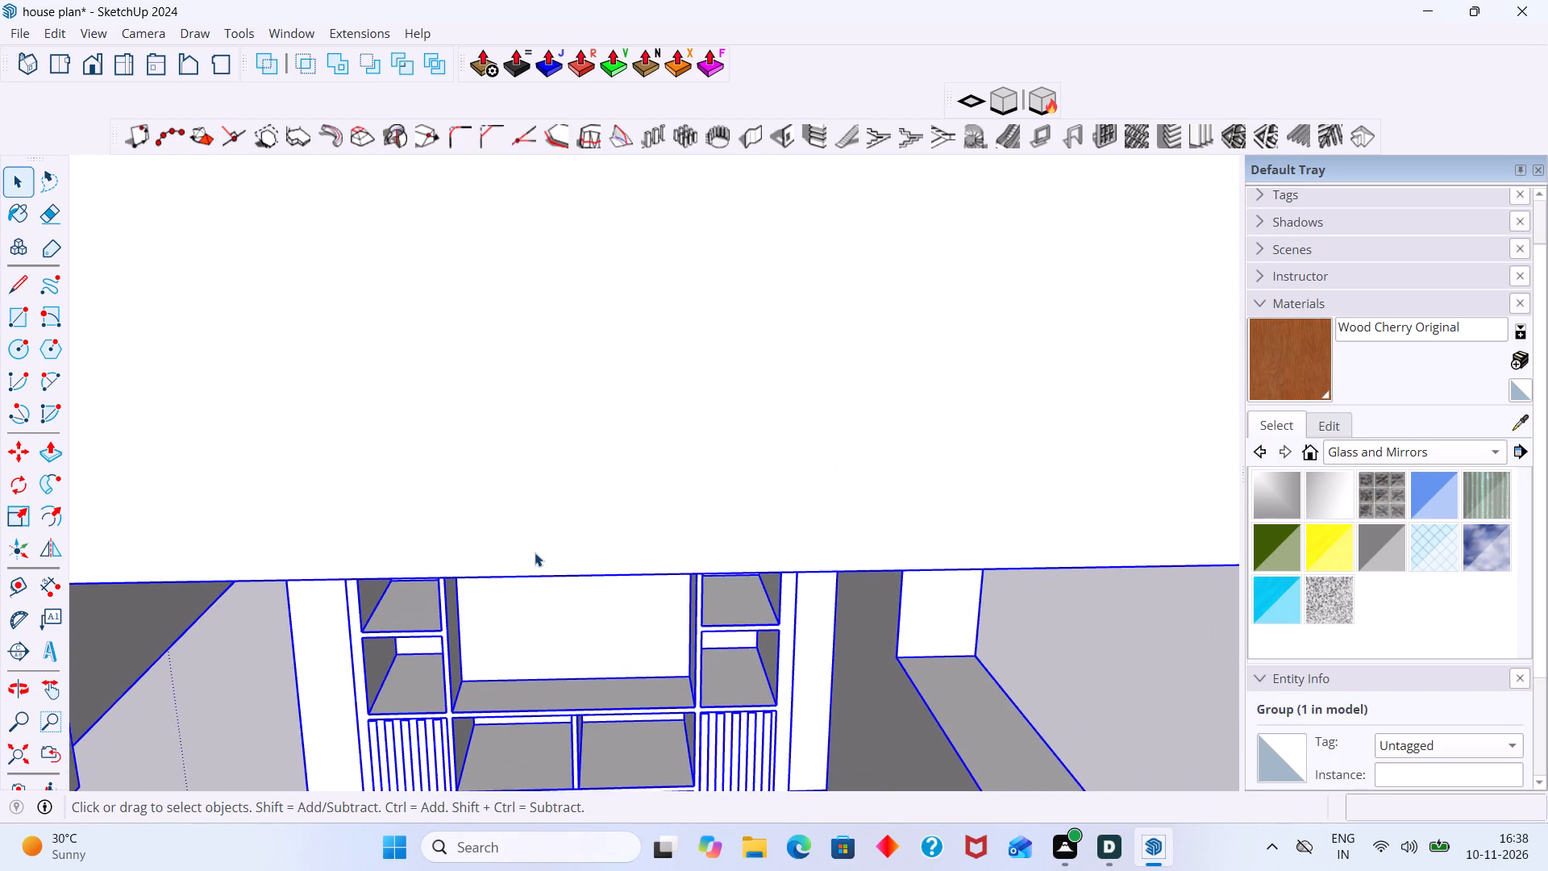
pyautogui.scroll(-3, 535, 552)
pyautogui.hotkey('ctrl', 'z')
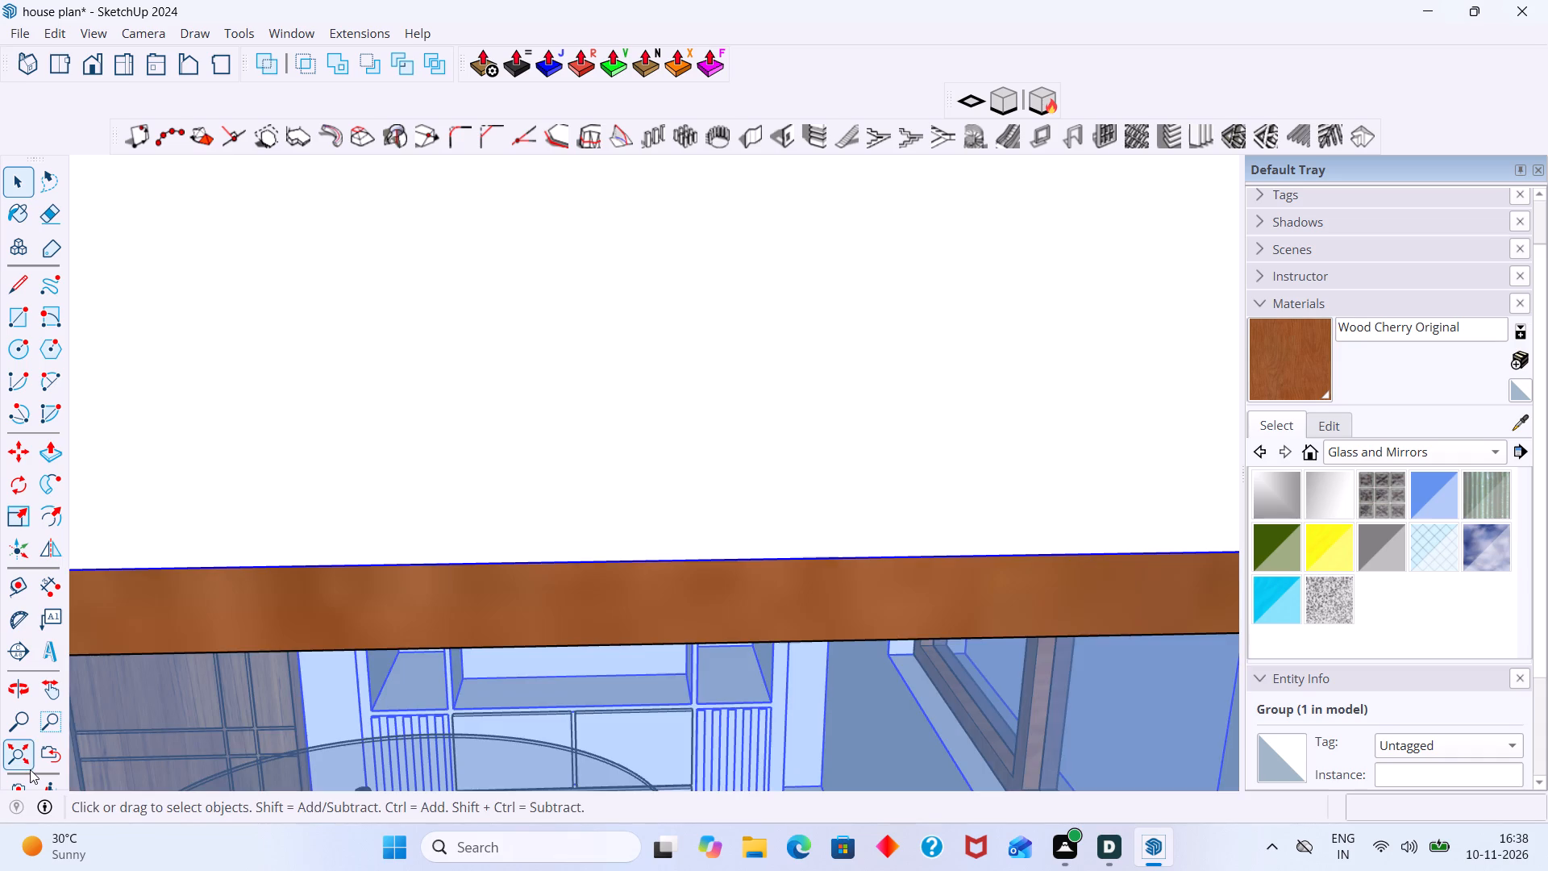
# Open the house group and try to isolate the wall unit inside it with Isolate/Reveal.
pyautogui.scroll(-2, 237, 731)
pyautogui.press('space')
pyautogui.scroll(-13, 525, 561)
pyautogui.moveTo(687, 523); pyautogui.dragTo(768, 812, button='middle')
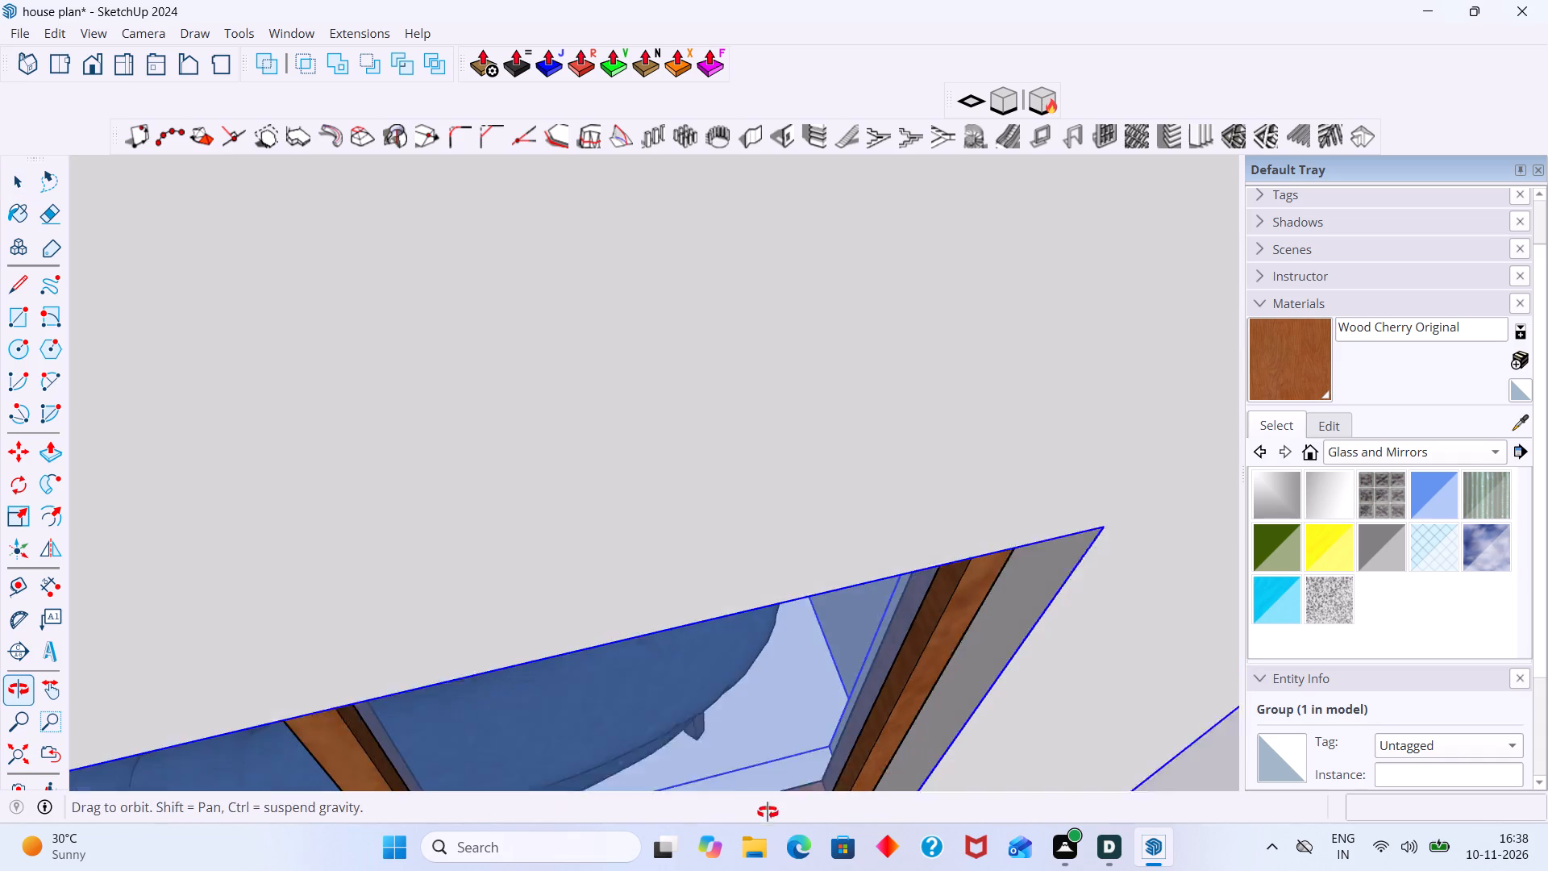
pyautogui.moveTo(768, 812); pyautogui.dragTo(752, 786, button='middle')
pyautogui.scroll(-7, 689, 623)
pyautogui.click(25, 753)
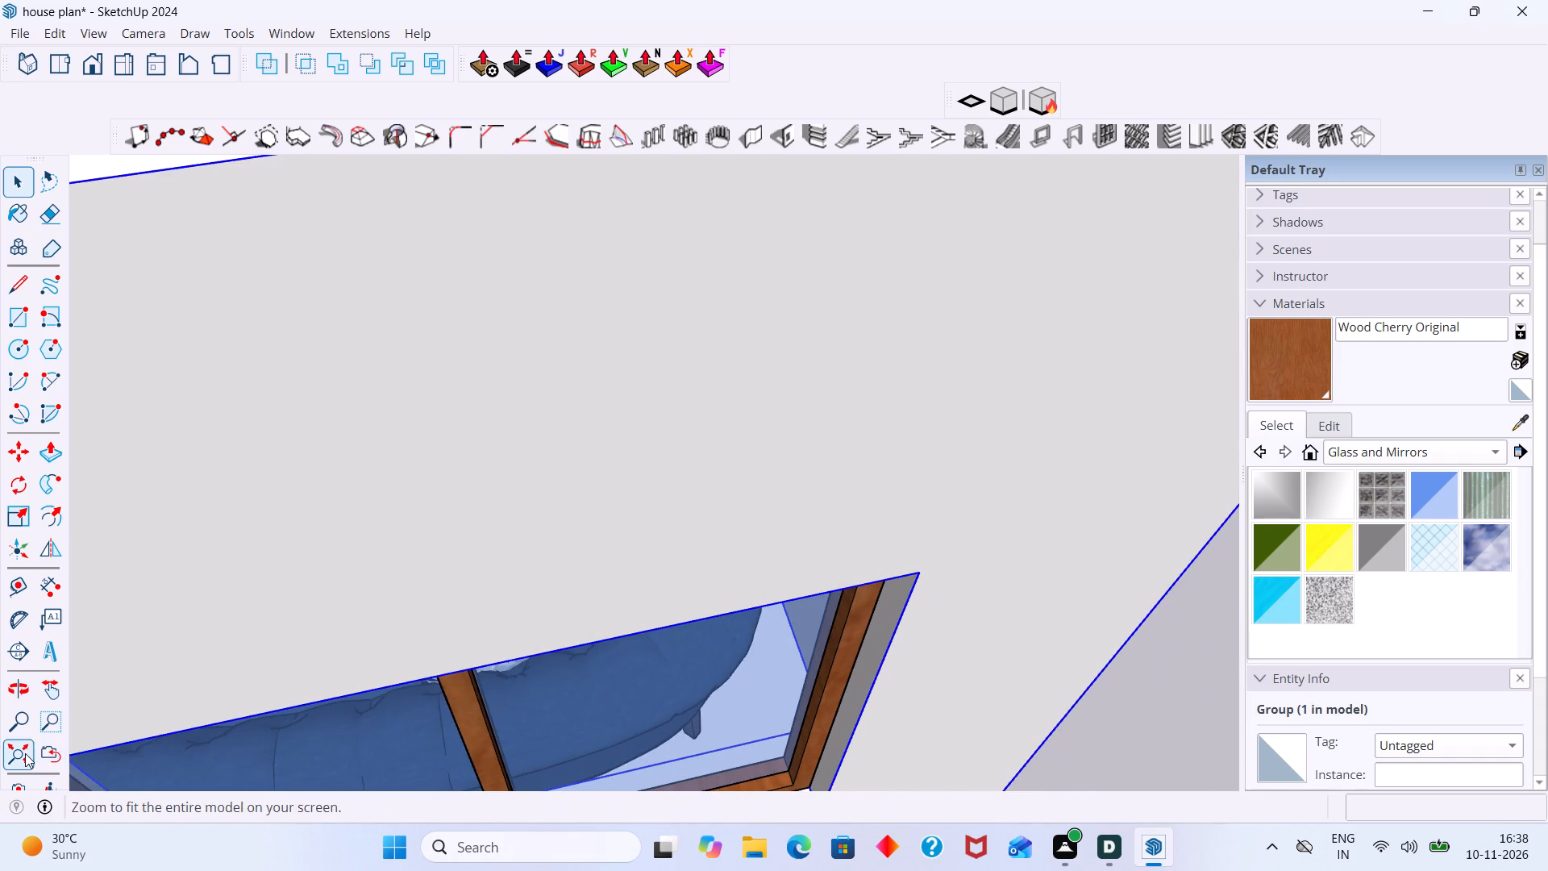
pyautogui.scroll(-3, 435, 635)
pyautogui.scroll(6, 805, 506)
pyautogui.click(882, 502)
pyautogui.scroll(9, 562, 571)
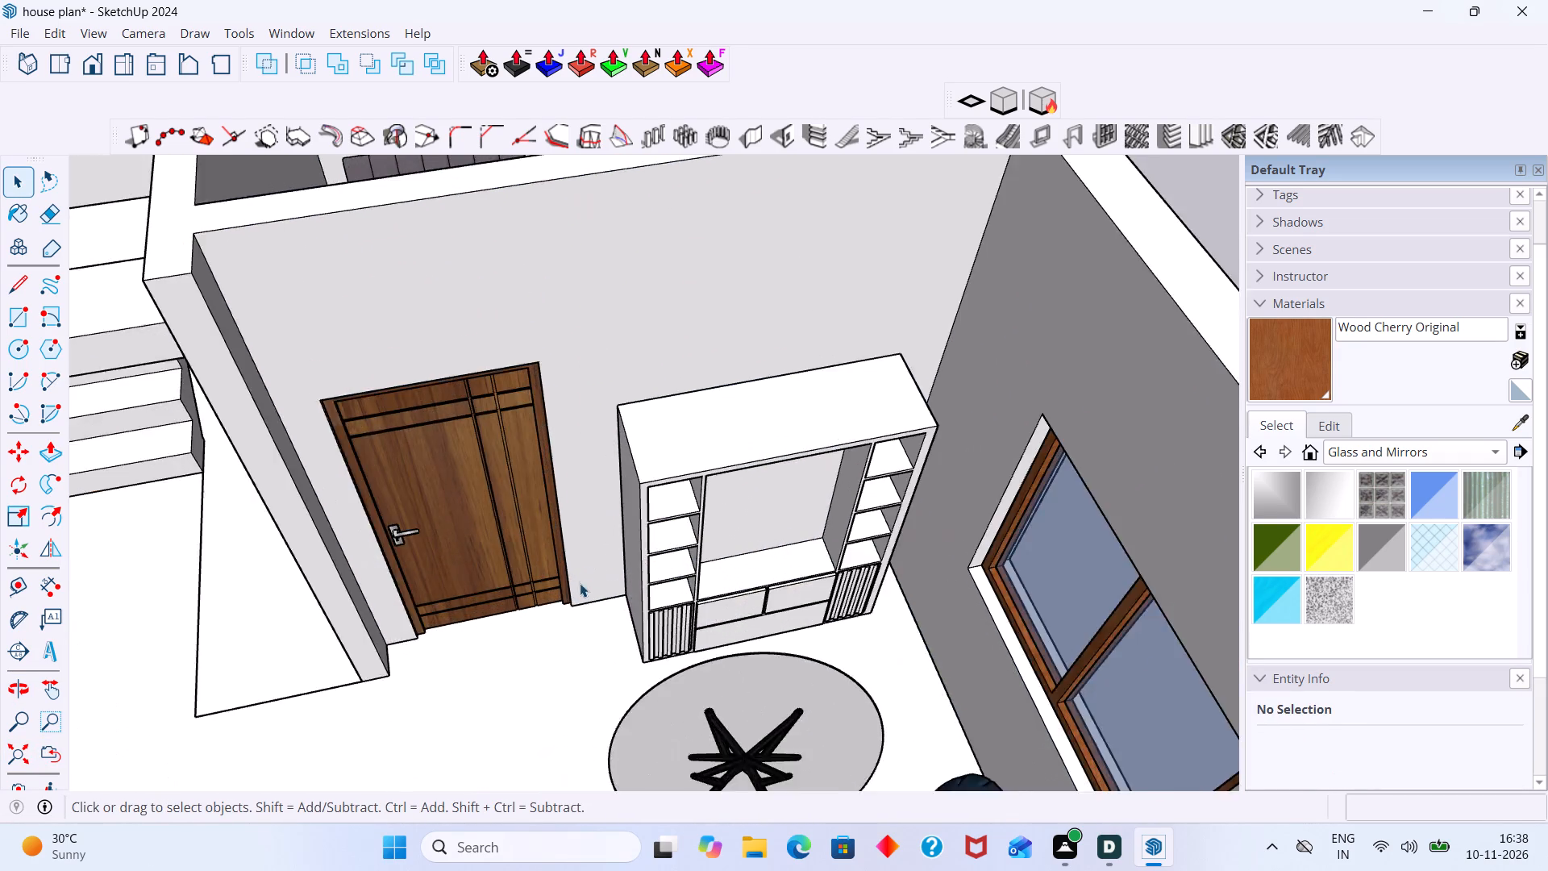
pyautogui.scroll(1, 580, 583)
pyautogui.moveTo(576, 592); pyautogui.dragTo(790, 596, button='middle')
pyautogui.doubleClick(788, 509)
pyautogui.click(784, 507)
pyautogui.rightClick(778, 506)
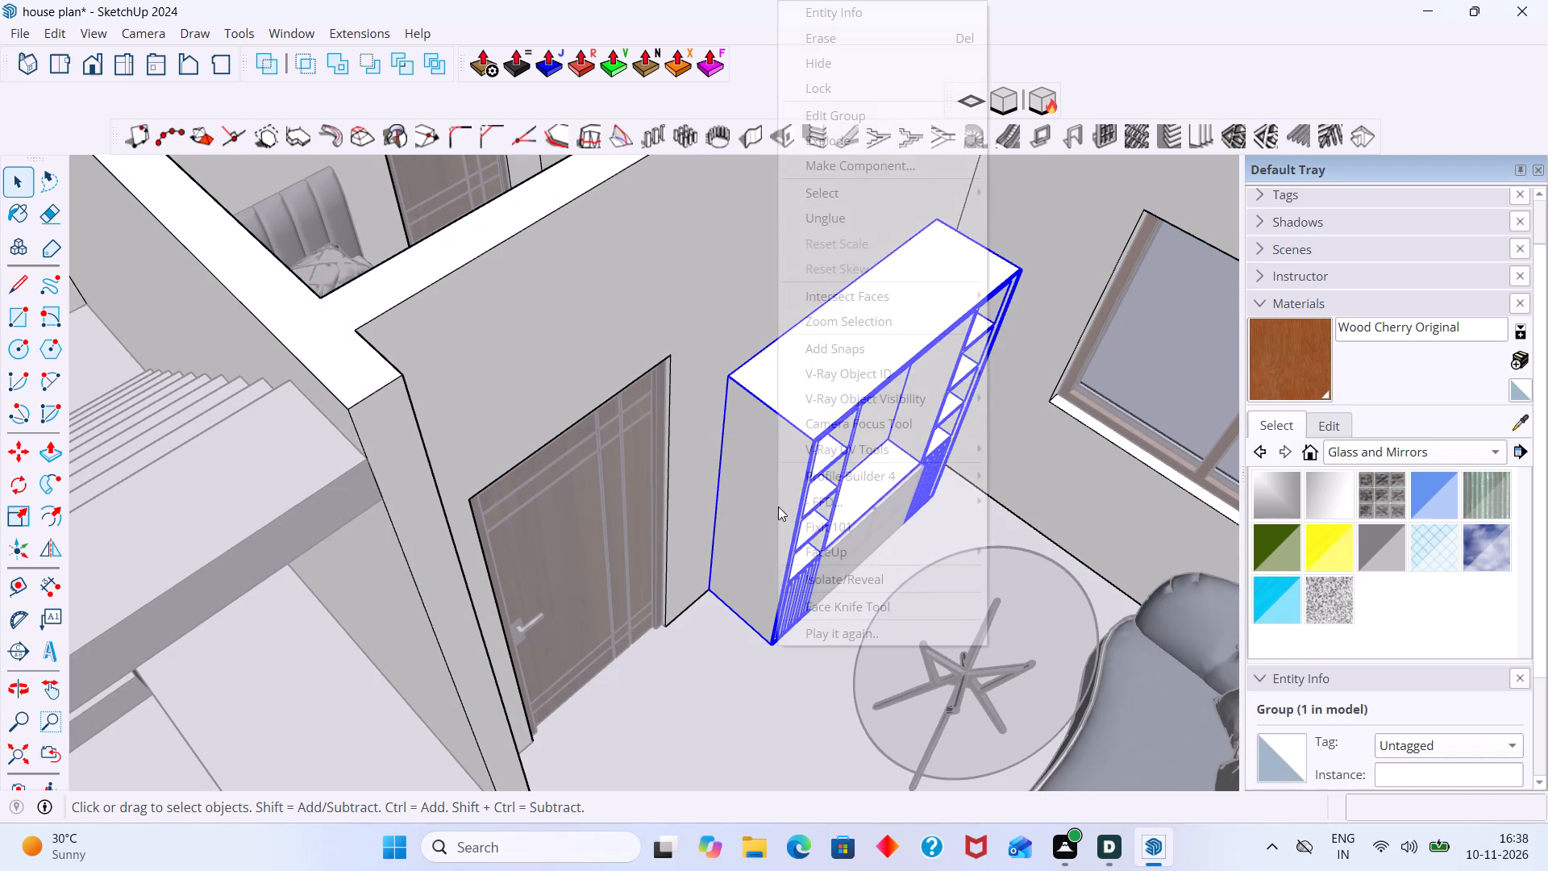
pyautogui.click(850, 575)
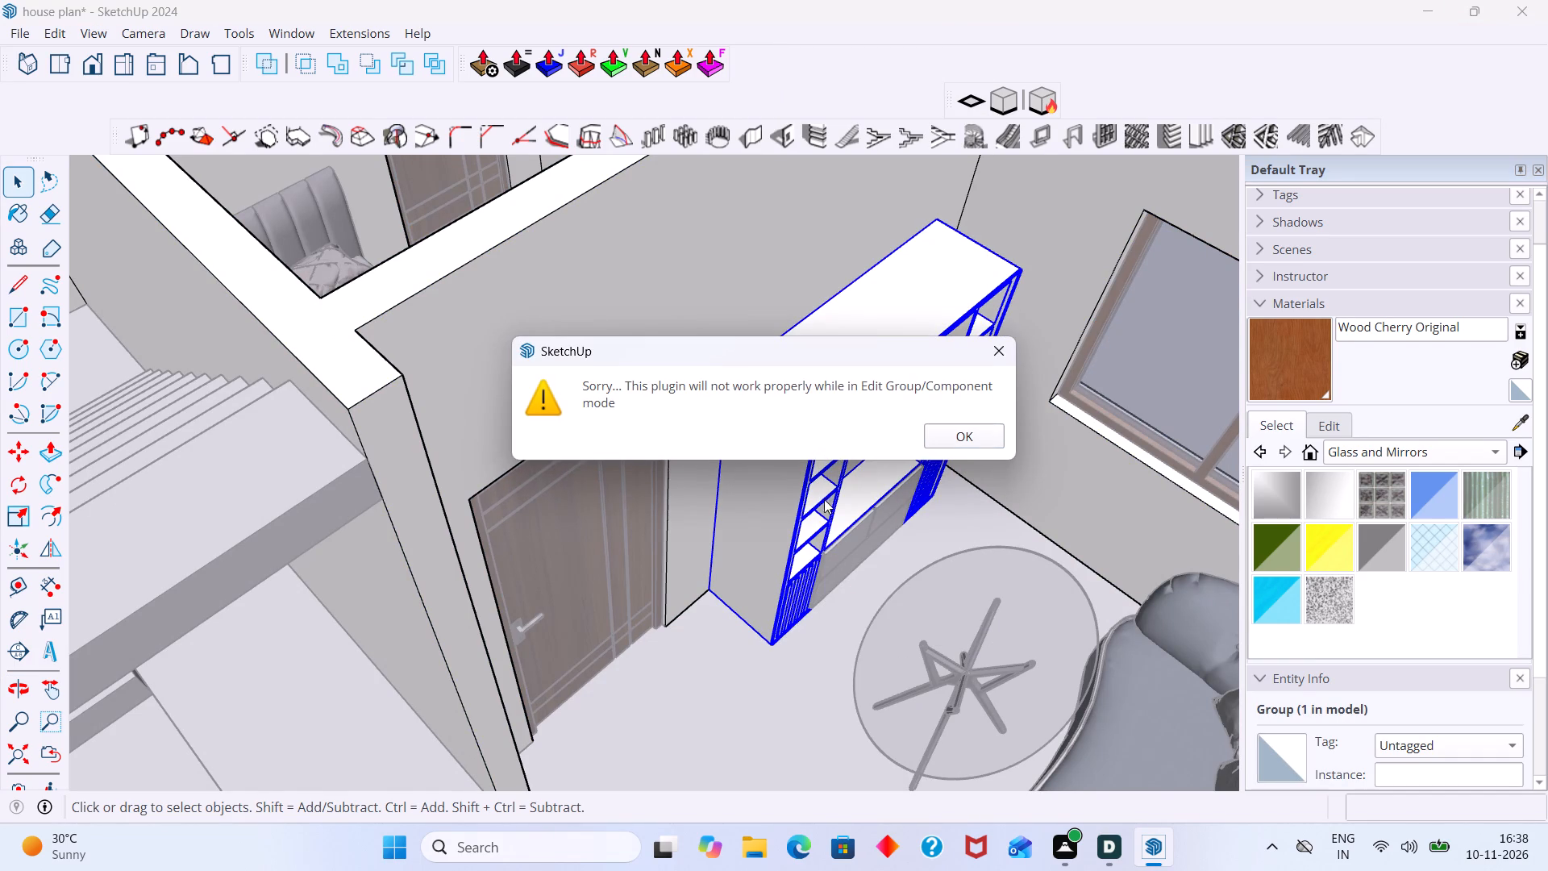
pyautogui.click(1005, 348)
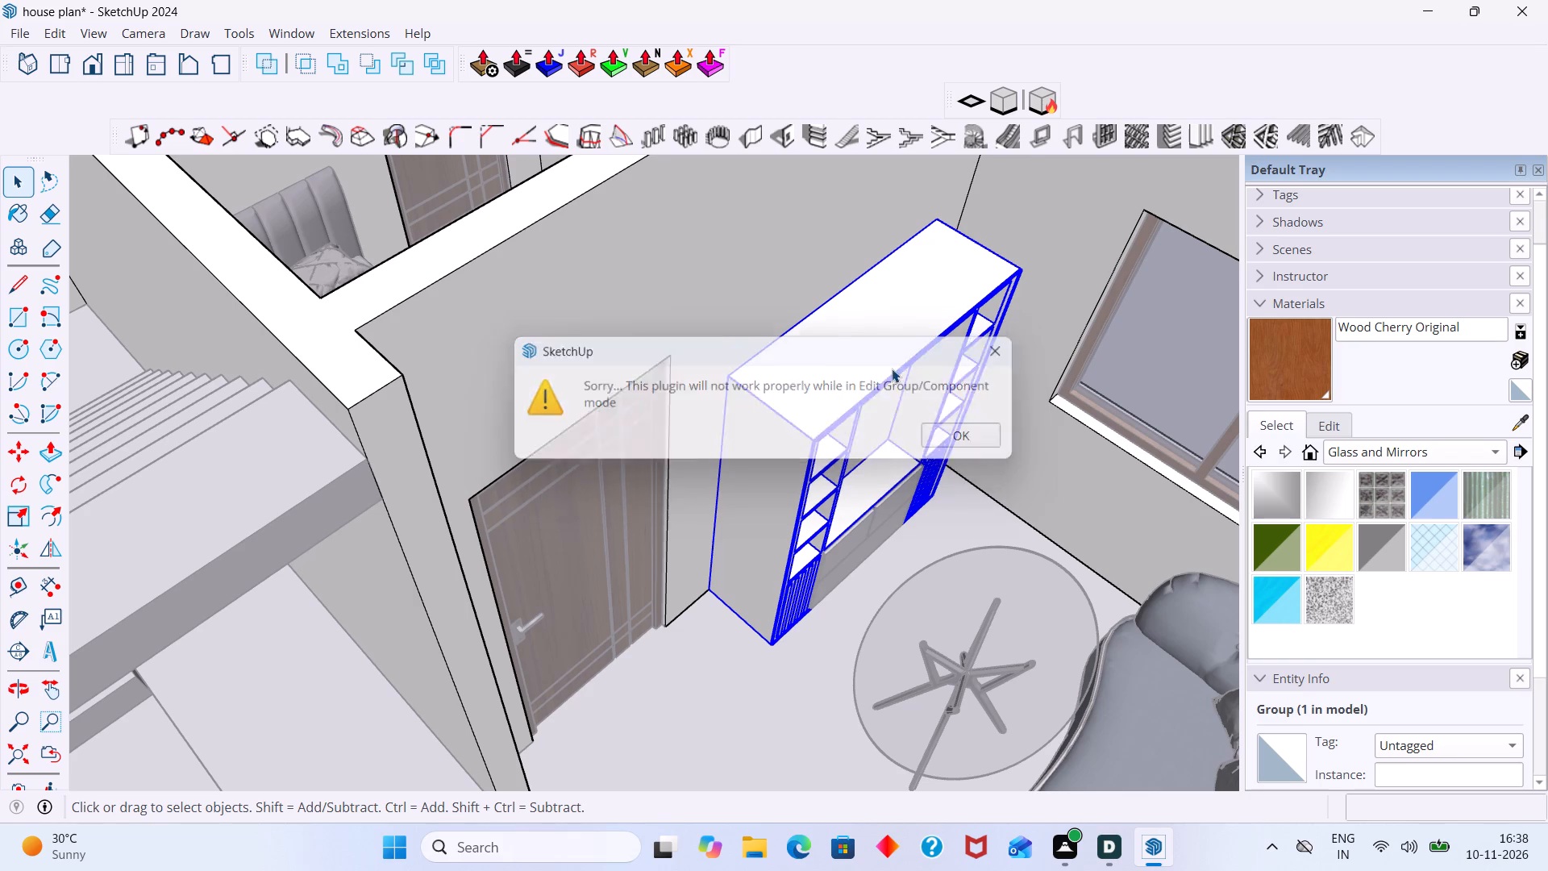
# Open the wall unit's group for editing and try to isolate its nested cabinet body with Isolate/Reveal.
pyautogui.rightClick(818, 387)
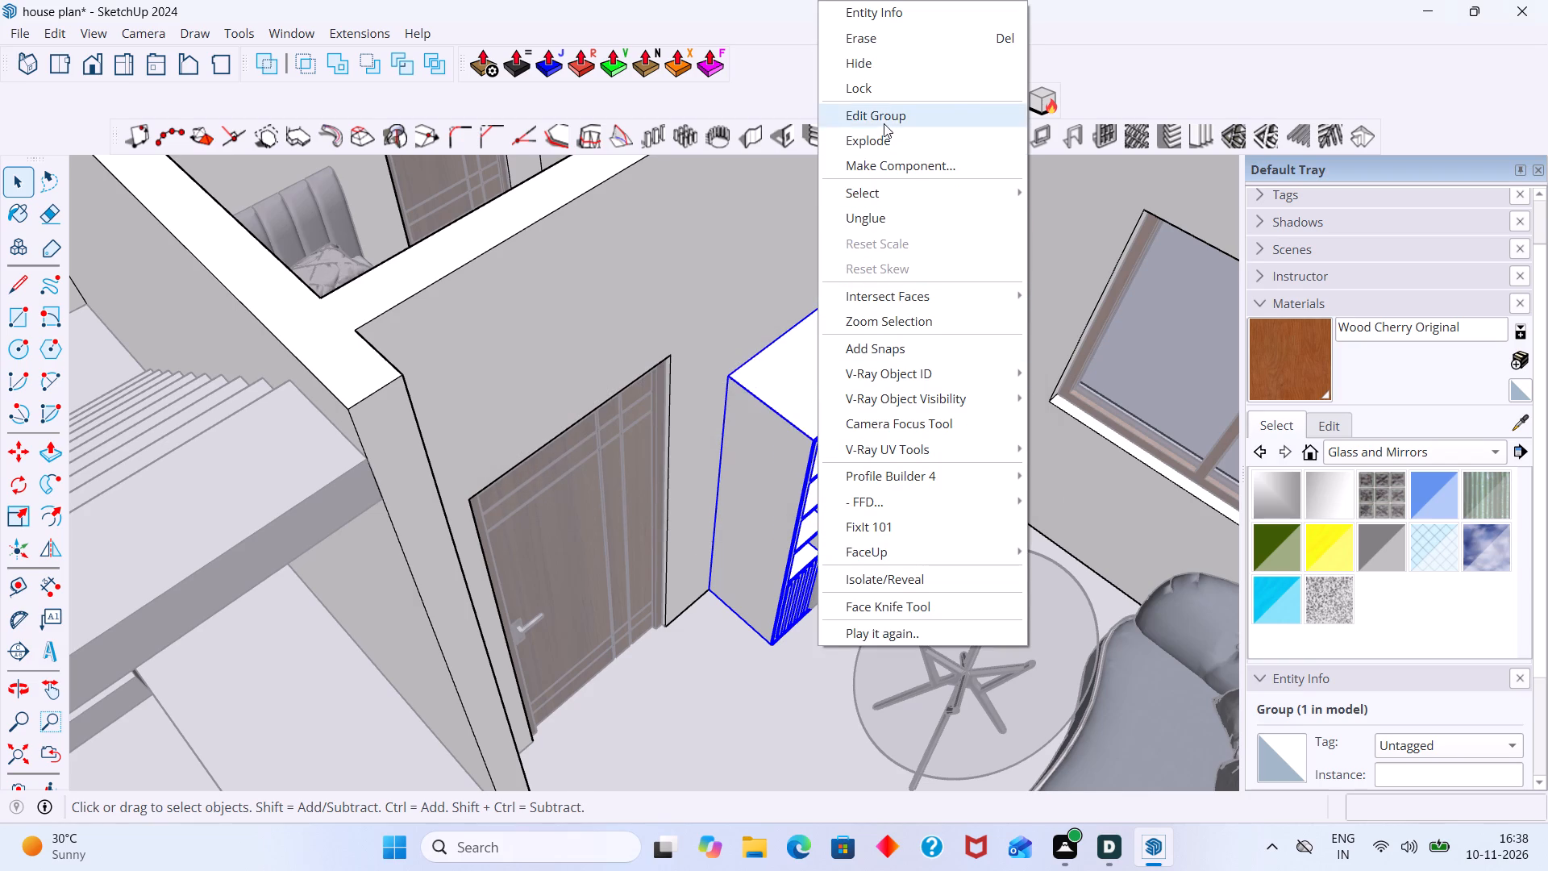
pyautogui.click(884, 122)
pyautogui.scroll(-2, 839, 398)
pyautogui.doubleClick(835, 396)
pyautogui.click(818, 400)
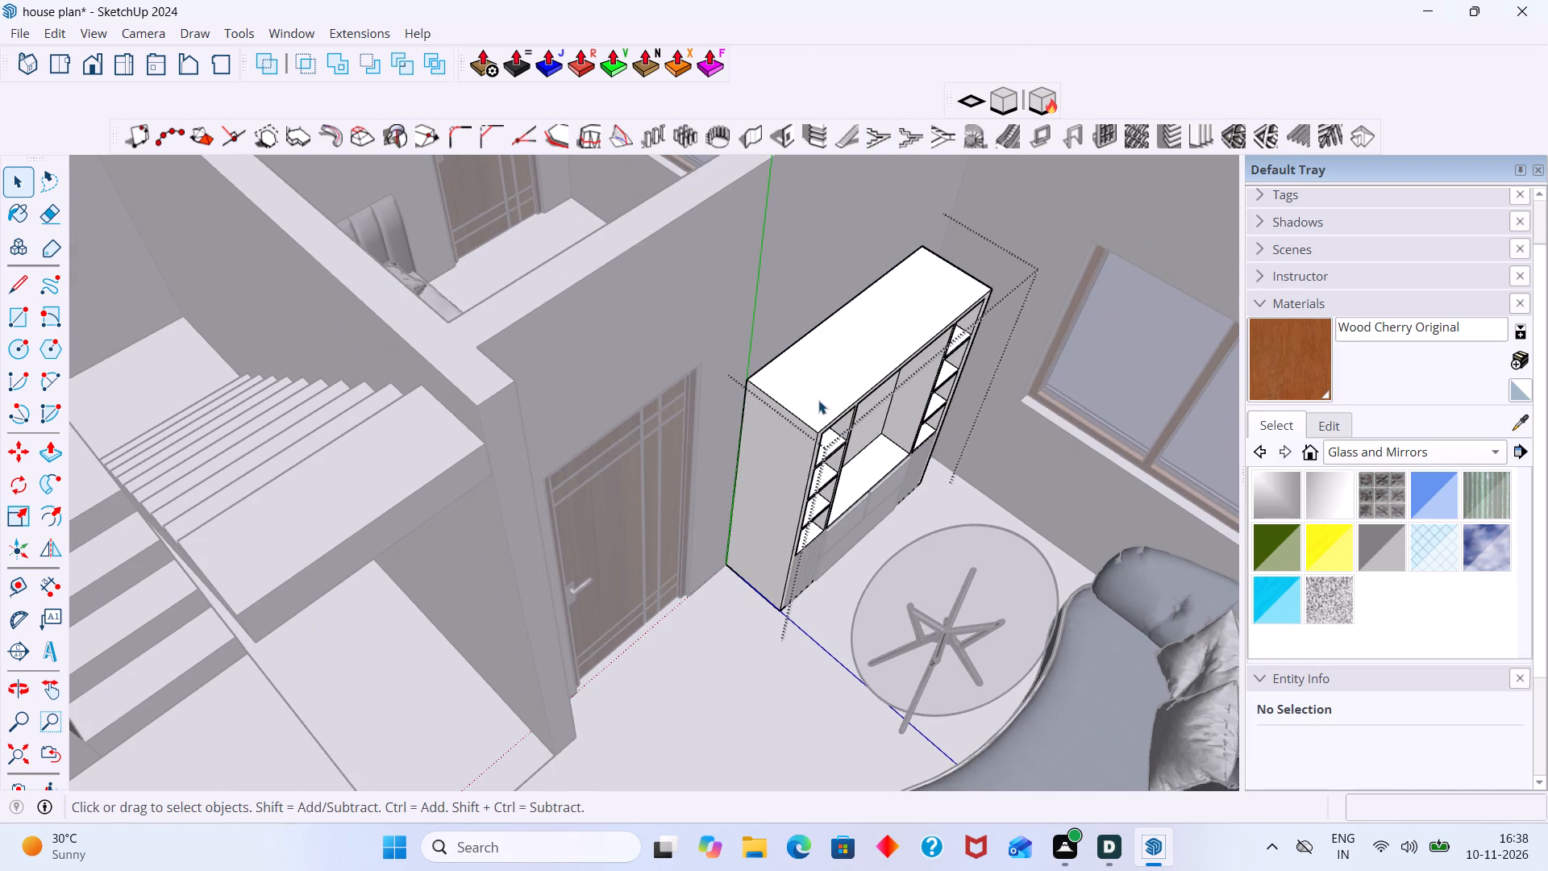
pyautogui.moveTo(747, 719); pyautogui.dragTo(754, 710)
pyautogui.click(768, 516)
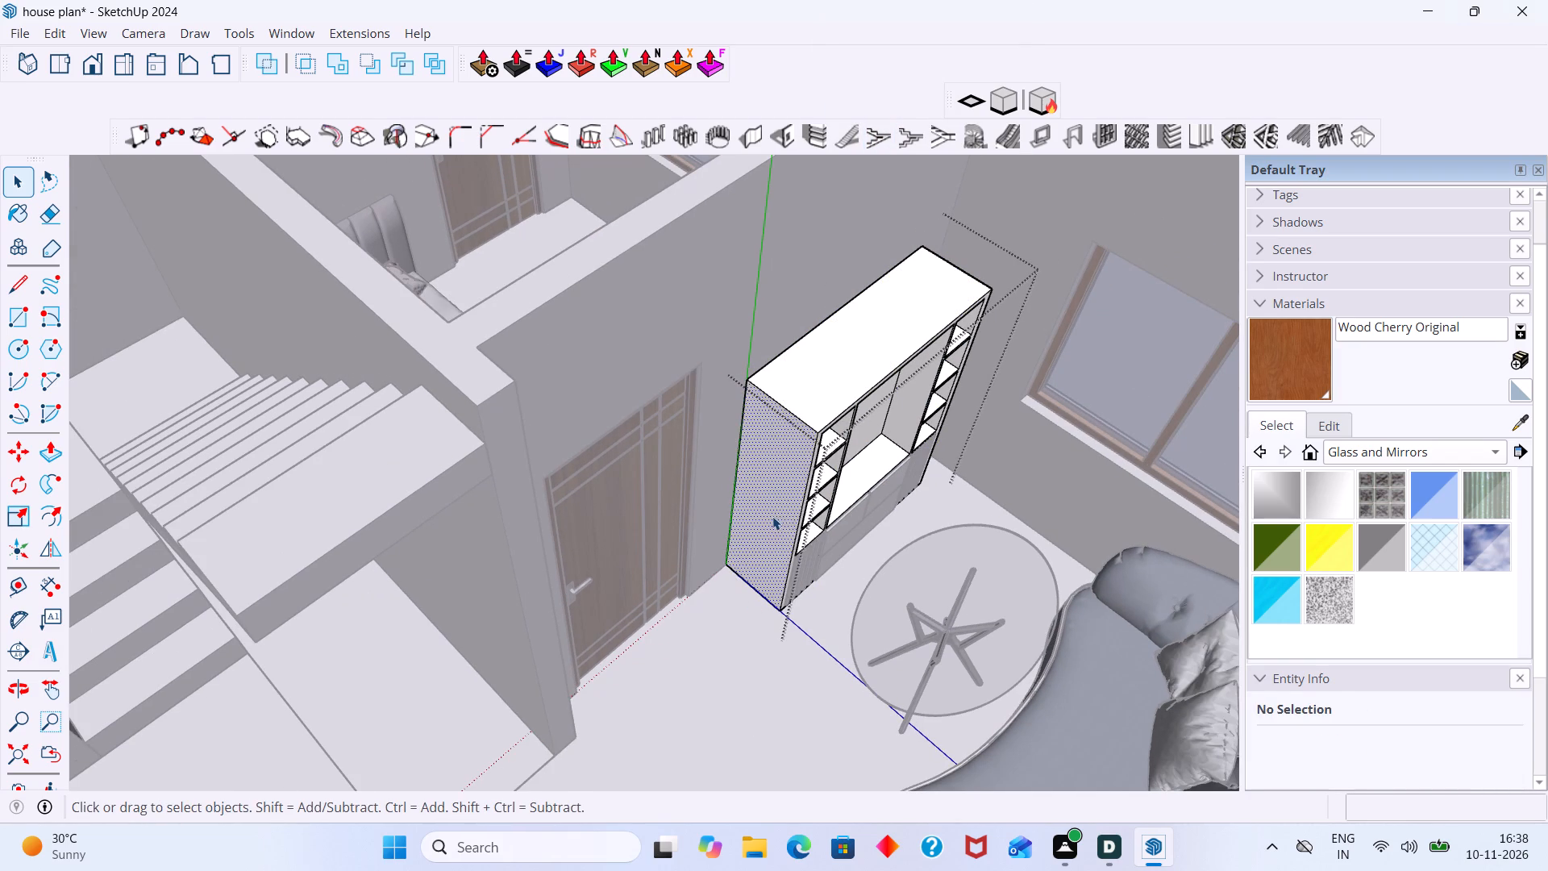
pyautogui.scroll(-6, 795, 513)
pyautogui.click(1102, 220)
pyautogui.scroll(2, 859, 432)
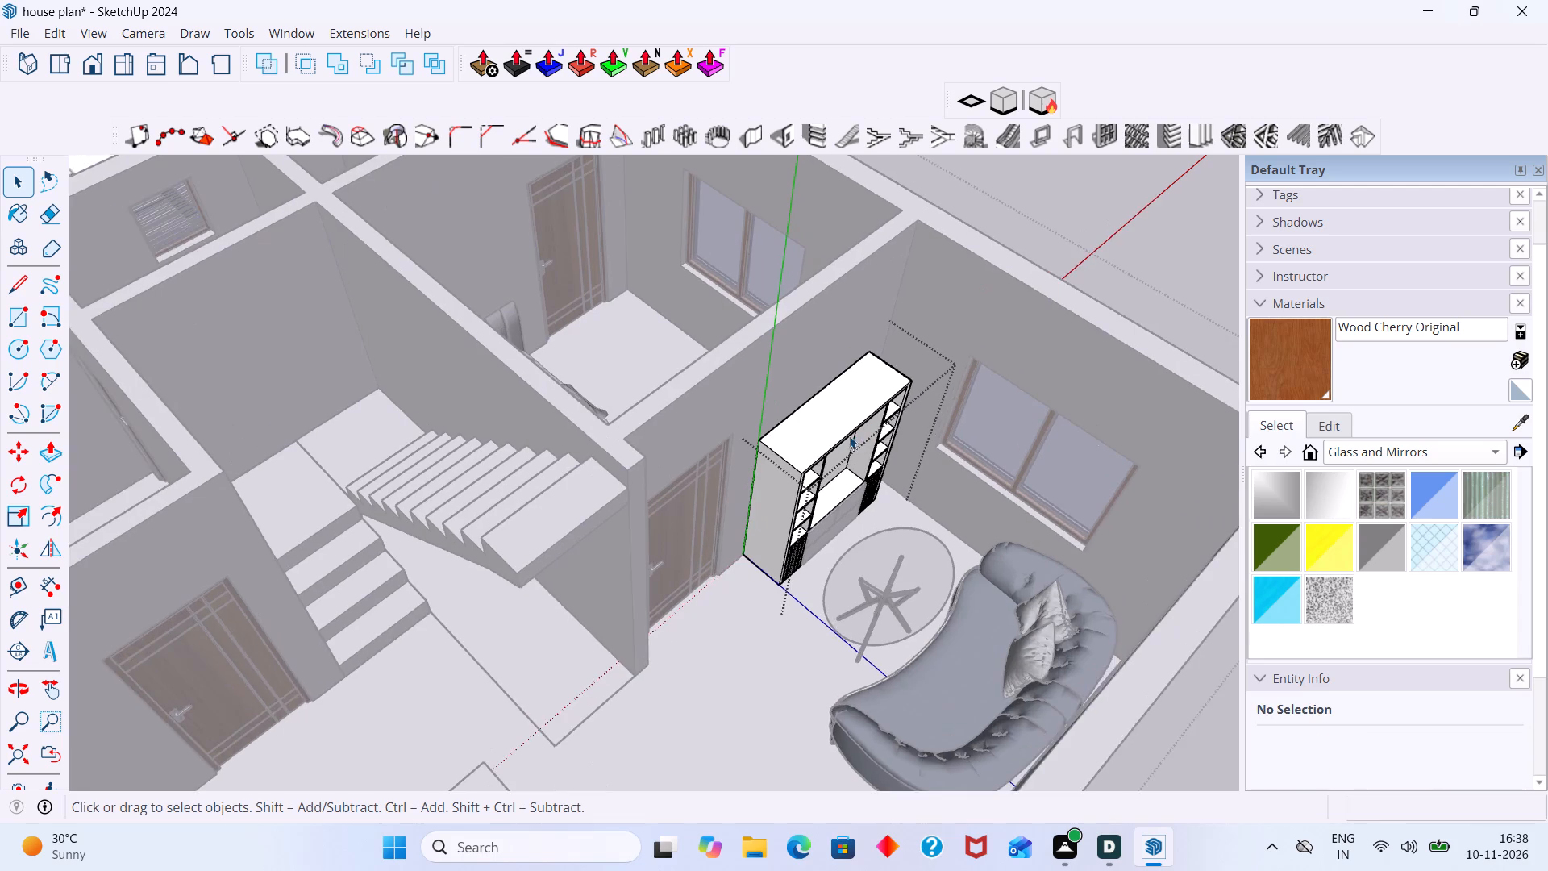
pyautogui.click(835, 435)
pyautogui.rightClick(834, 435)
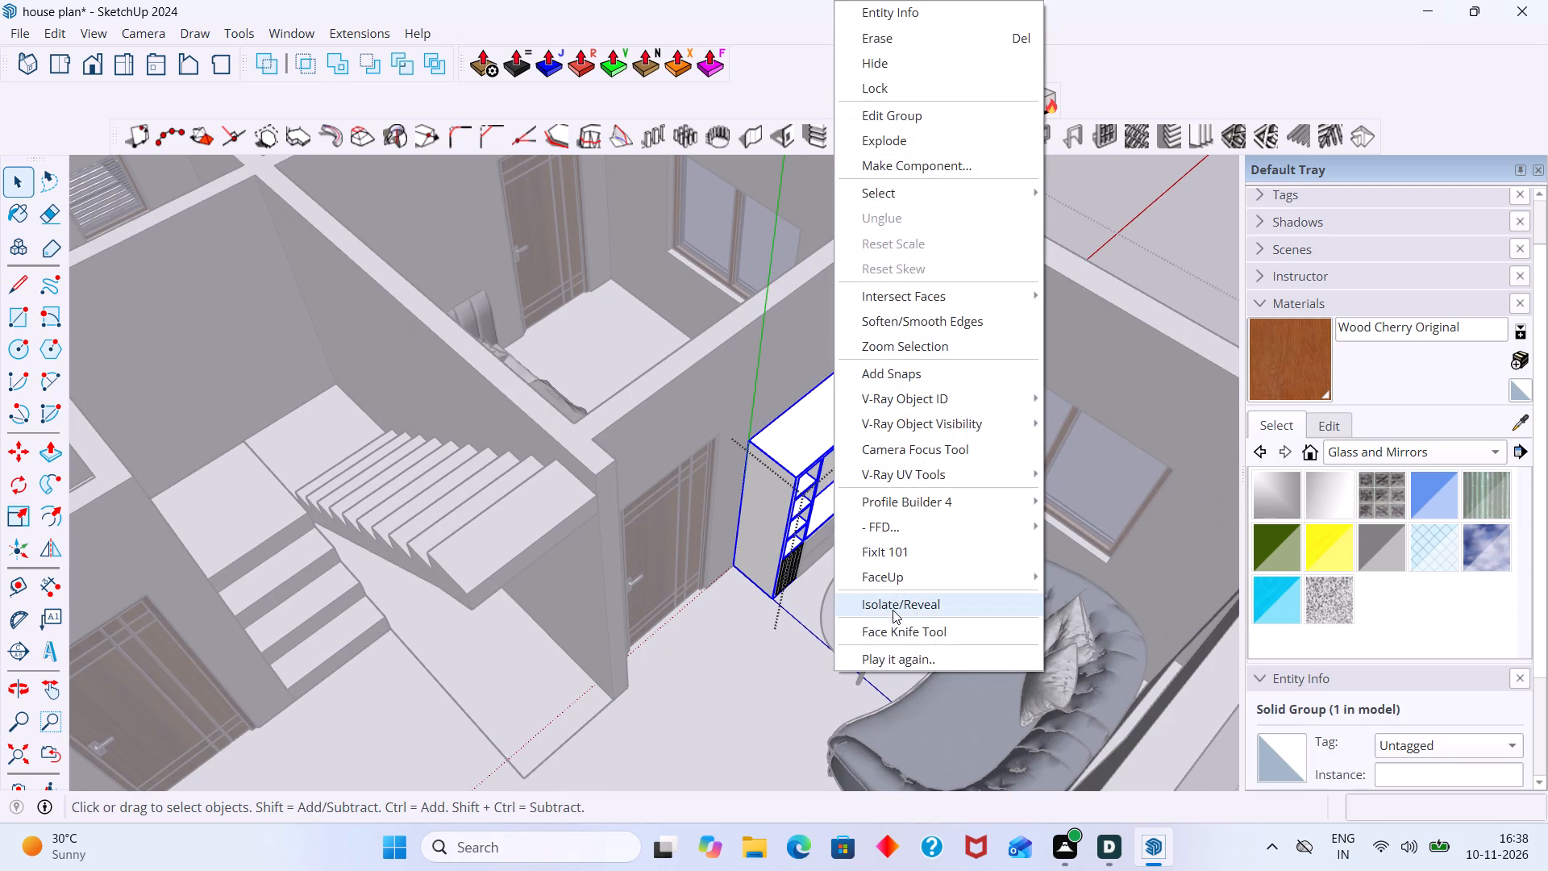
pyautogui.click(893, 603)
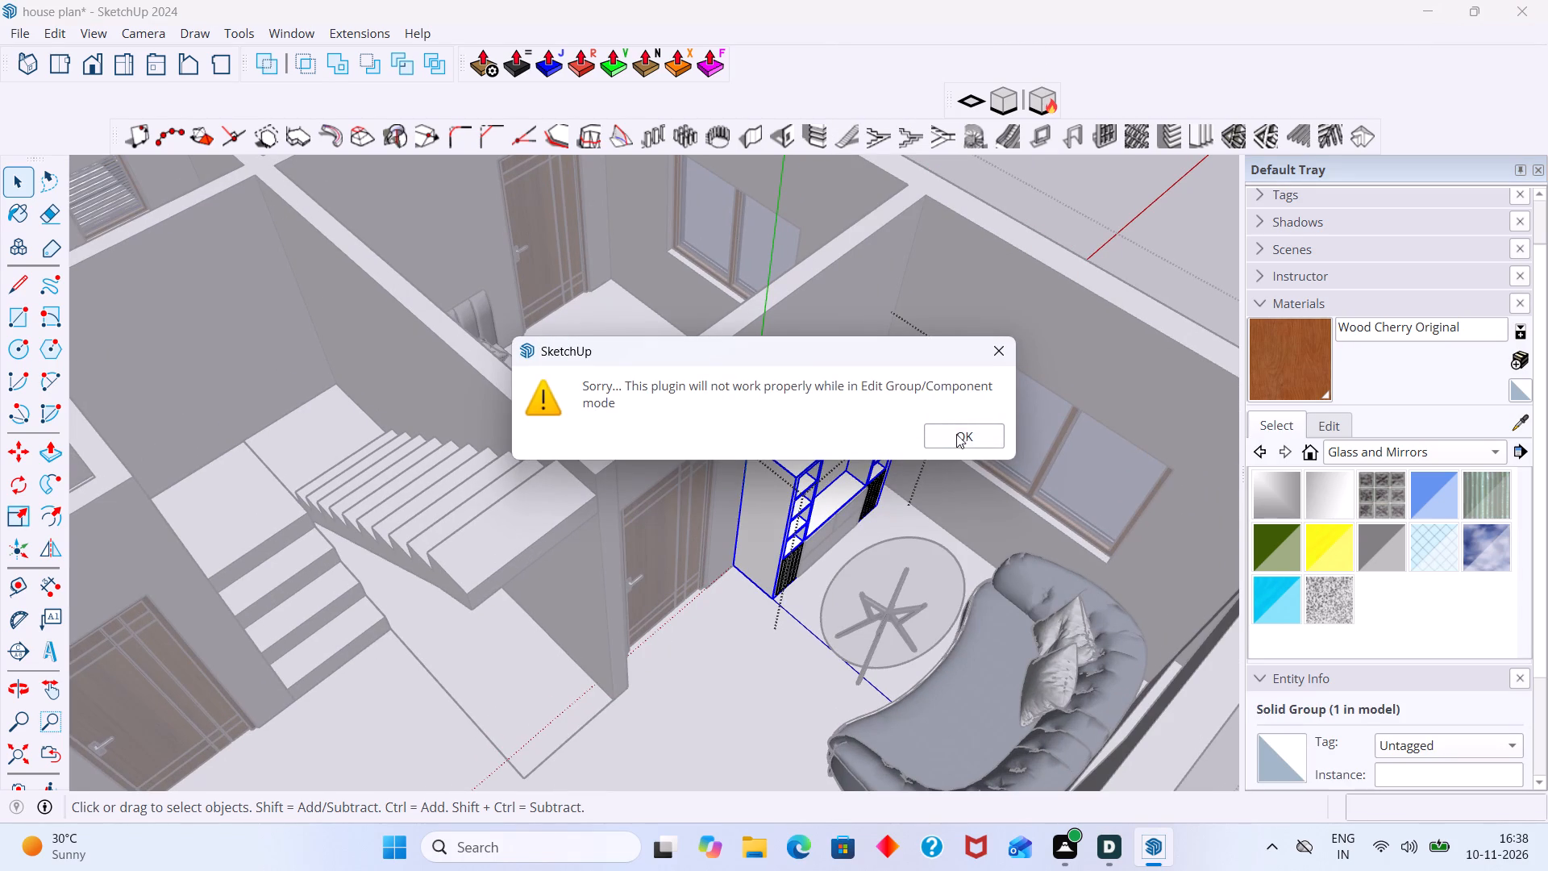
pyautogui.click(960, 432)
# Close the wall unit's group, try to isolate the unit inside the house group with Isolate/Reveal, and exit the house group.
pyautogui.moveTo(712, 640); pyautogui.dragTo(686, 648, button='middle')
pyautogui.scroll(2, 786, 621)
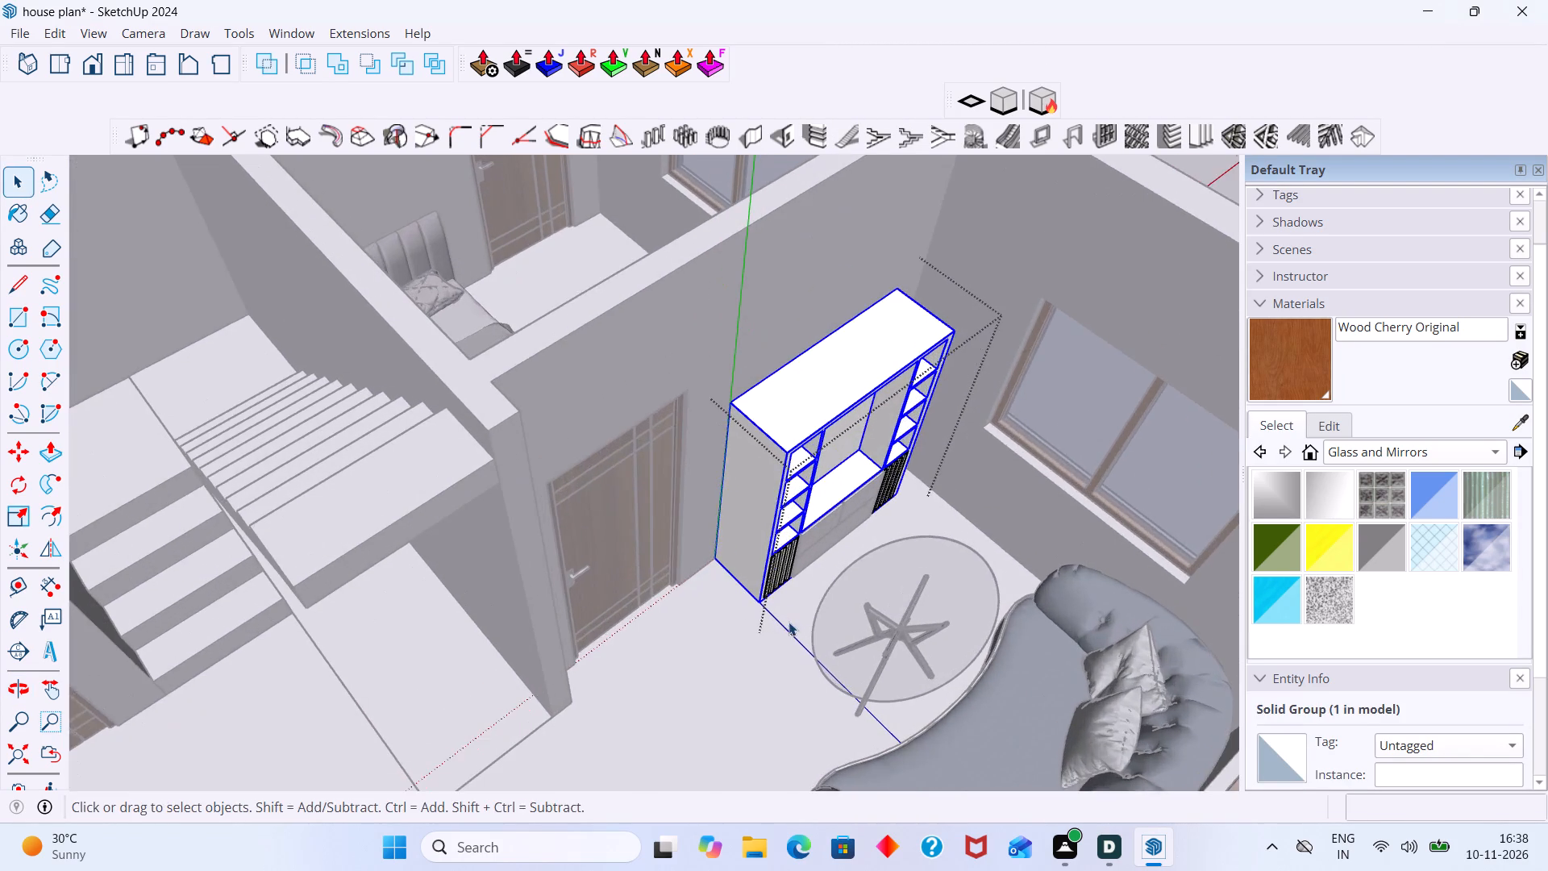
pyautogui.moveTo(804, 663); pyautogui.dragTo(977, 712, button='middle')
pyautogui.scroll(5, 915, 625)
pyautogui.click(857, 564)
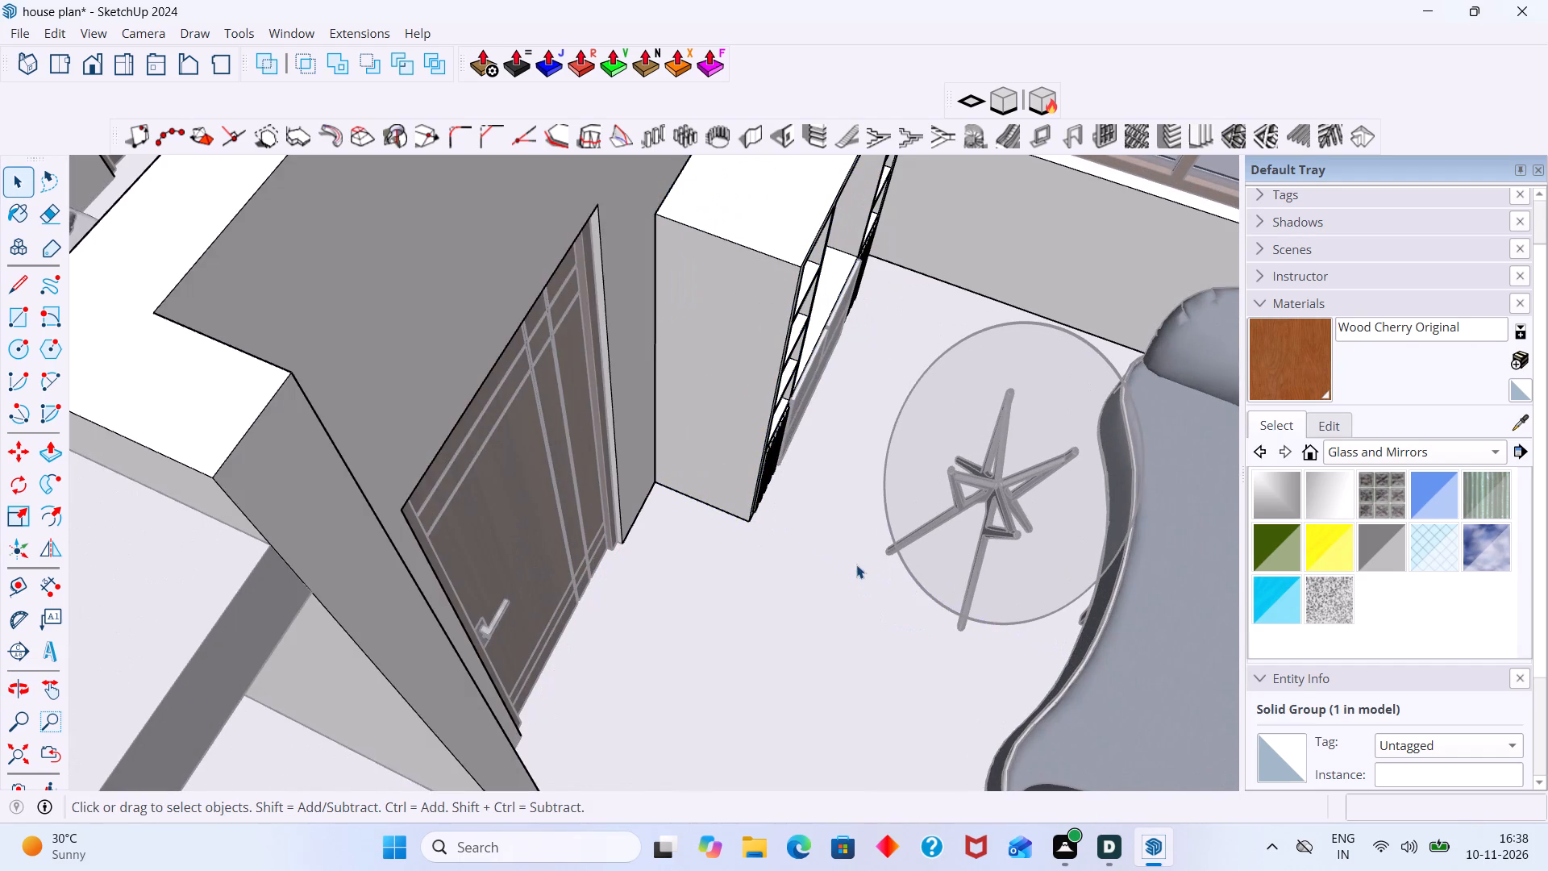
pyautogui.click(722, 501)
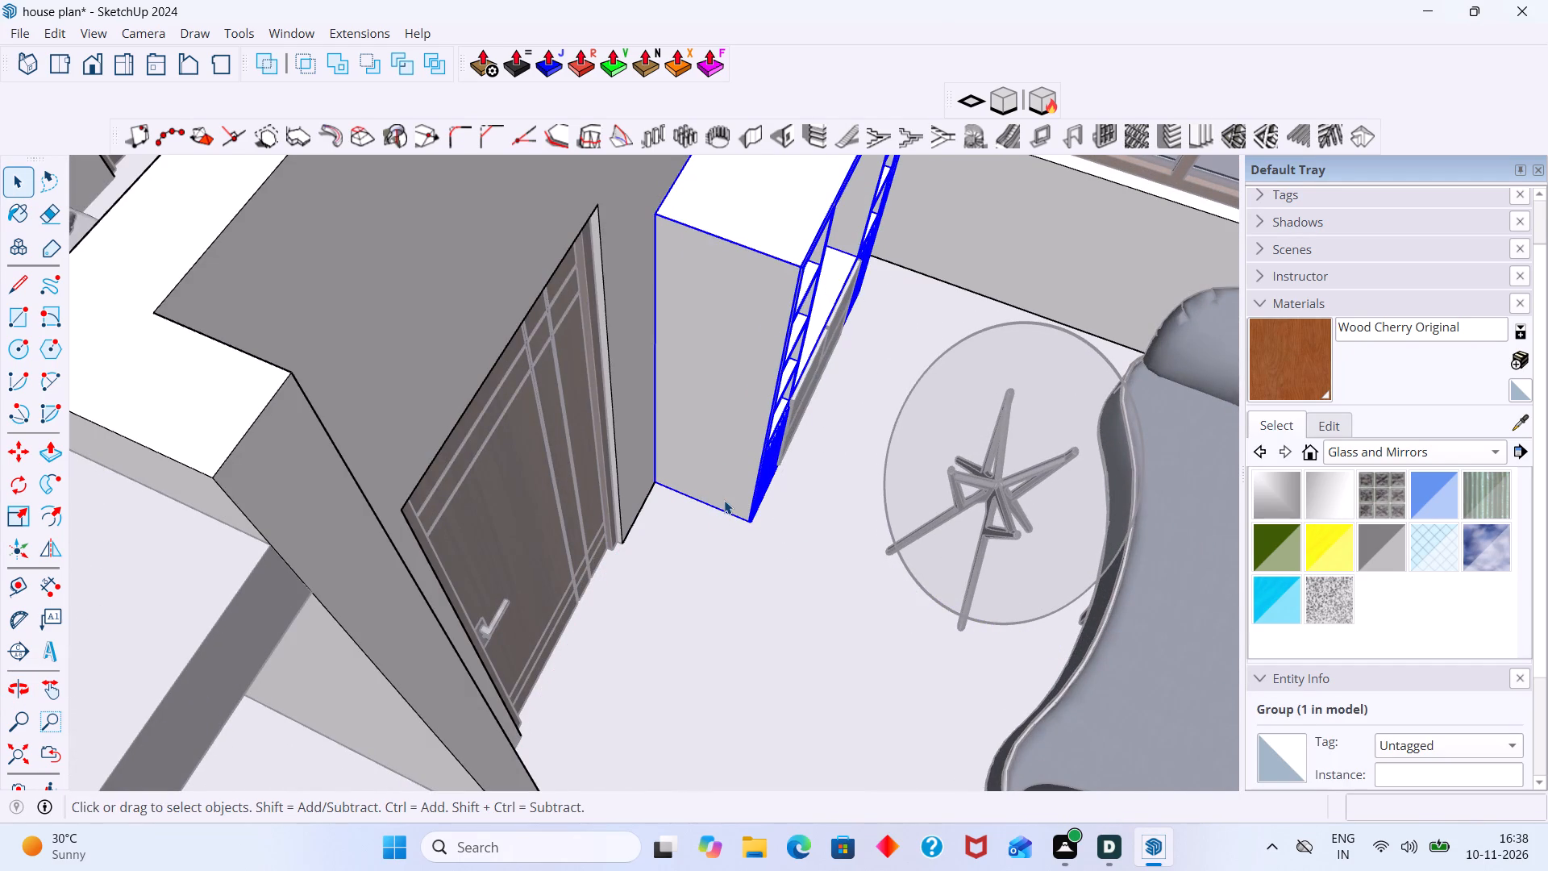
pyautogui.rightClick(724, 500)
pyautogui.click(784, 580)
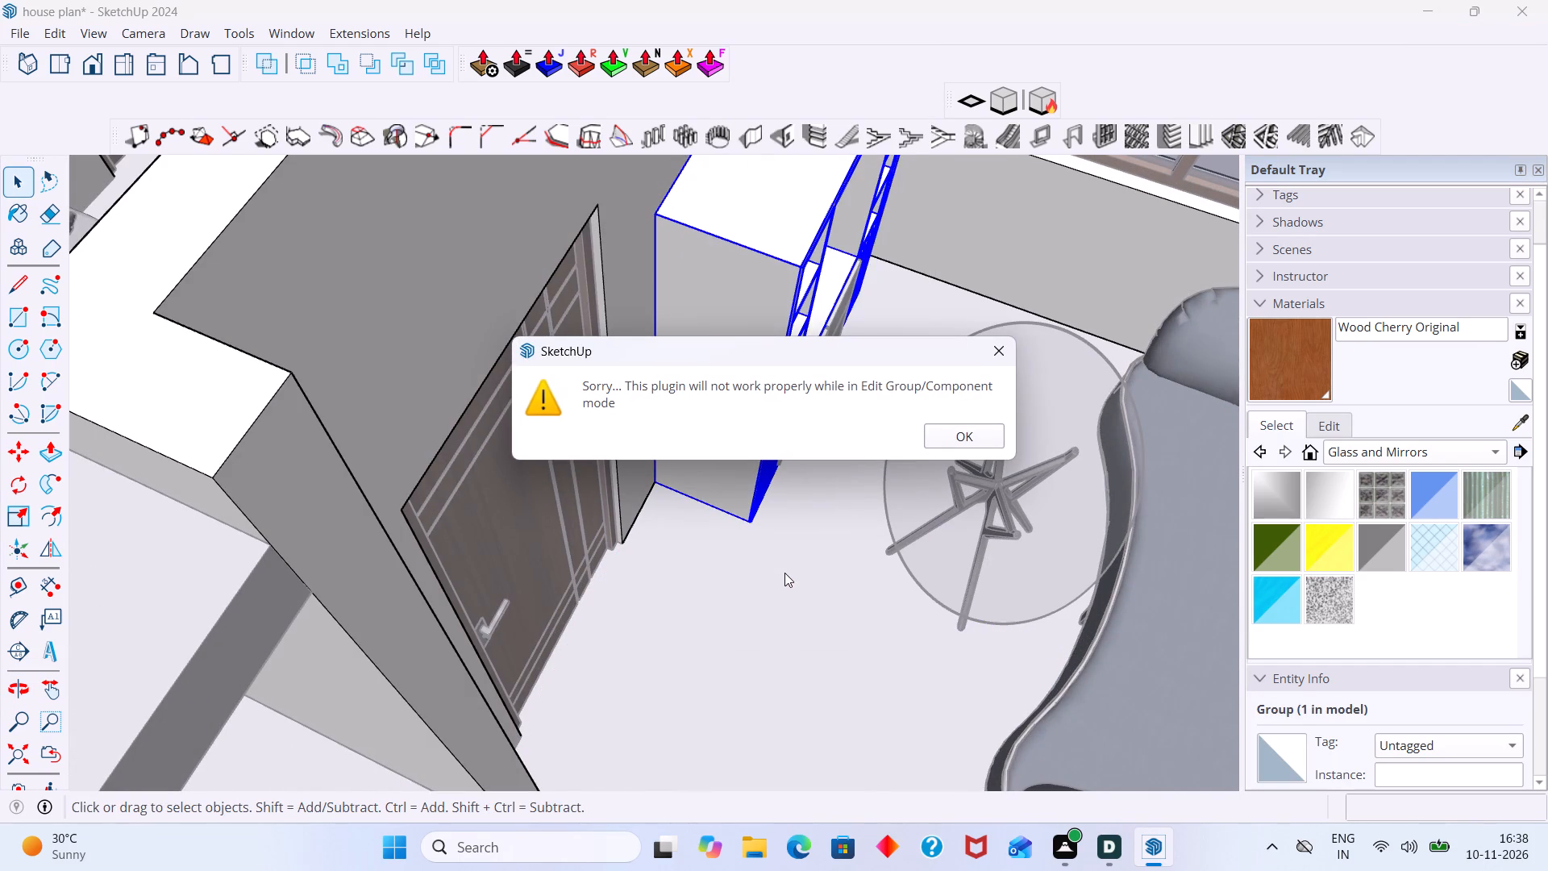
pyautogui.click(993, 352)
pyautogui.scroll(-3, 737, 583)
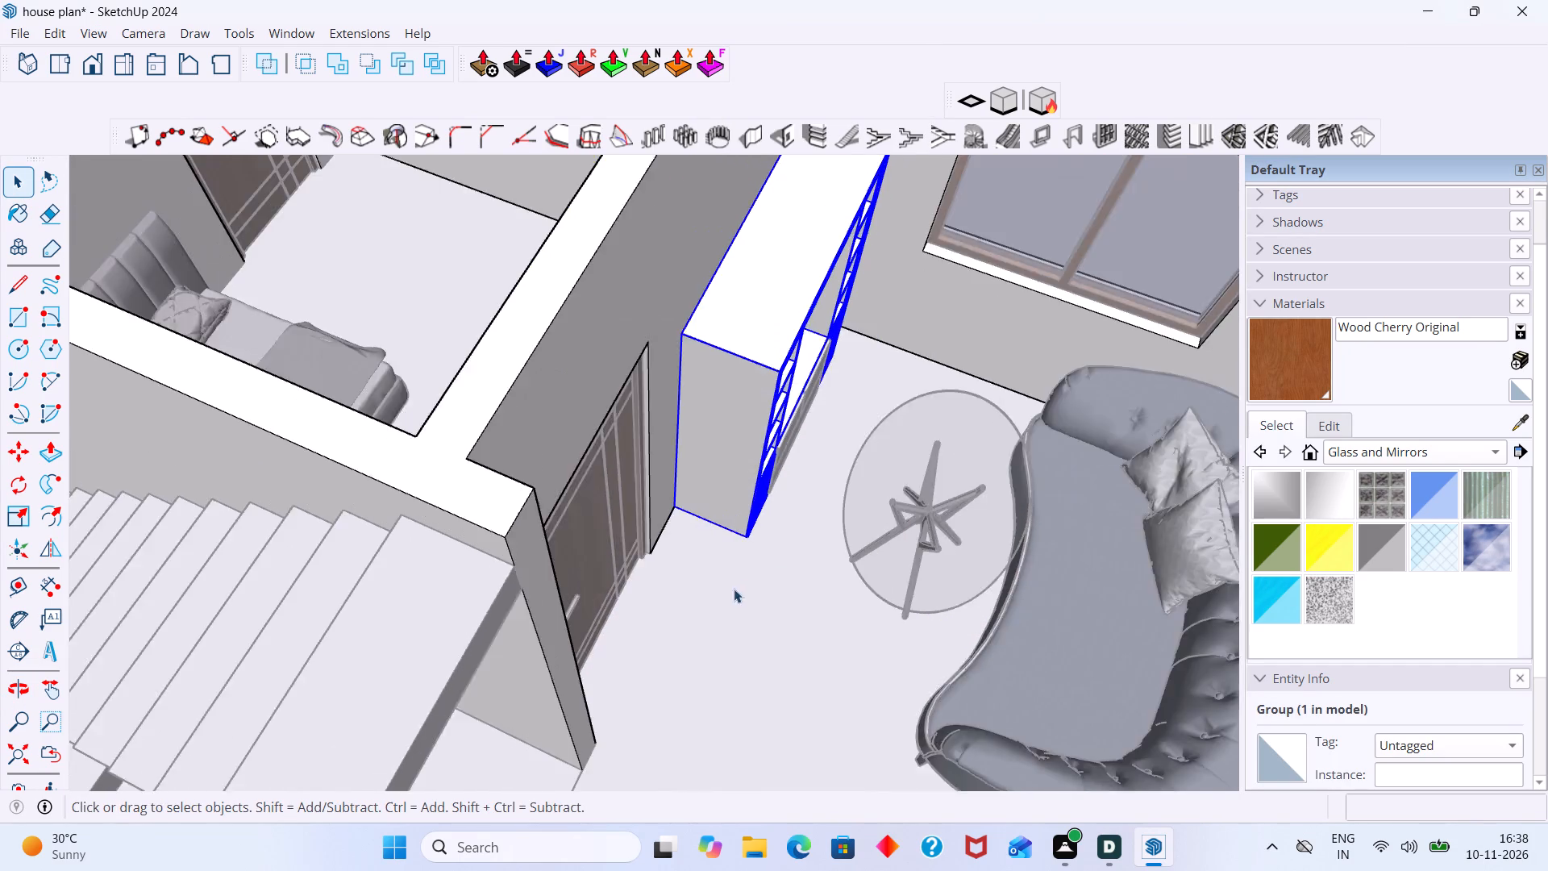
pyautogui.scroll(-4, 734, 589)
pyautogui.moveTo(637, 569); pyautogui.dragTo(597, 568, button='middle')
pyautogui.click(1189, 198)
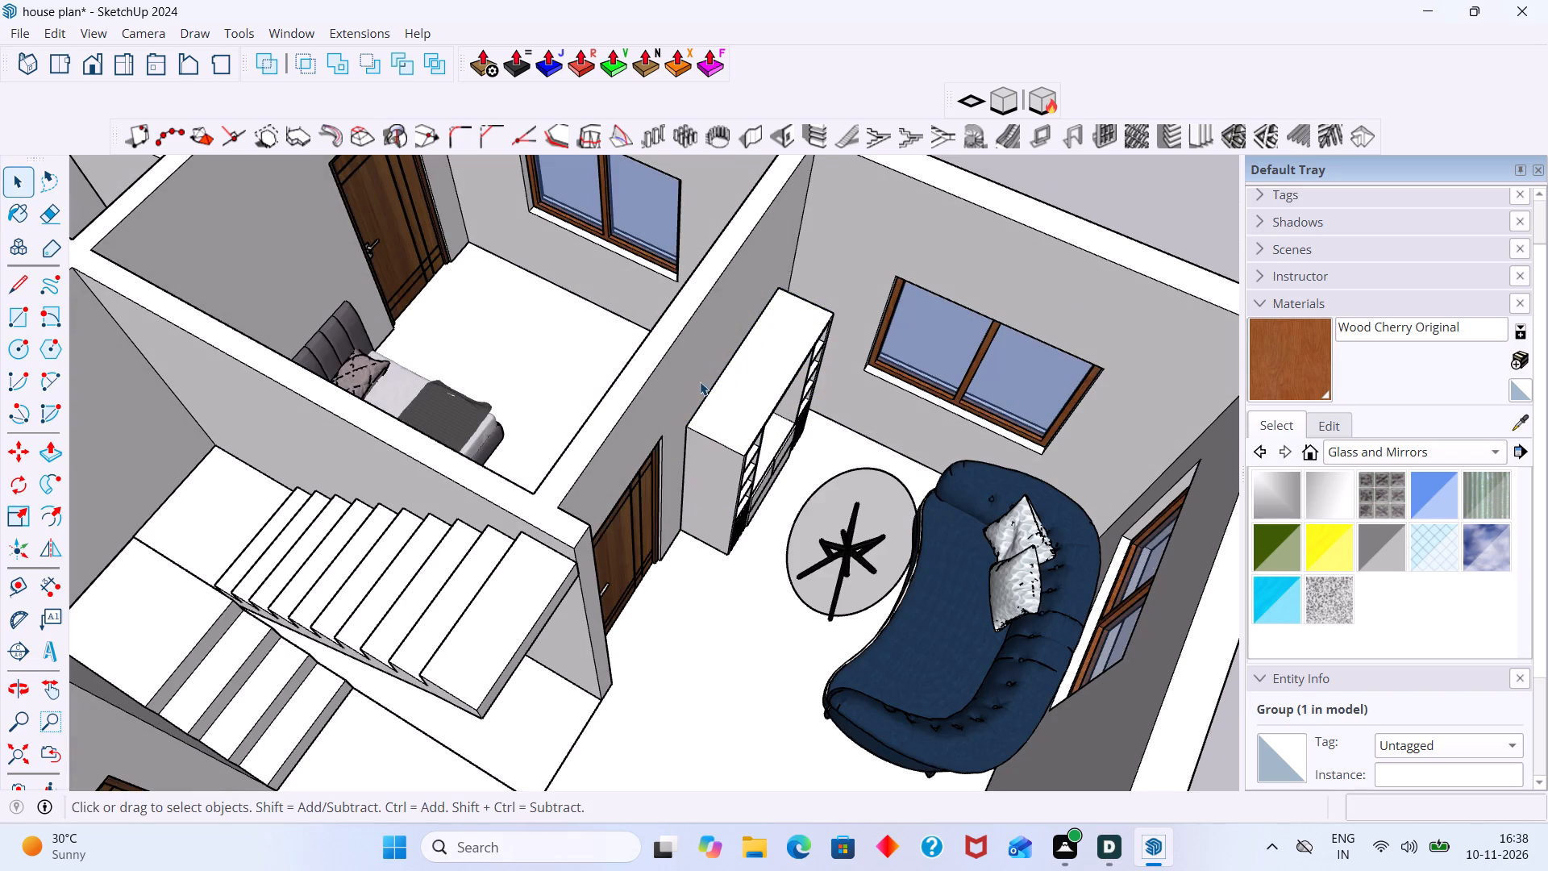
# Examine whether the living-room wall unit and the house walls select as one group, both outside and inside the house group.
pyautogui.click(670, 379)
pyautogui.click(670, 378)
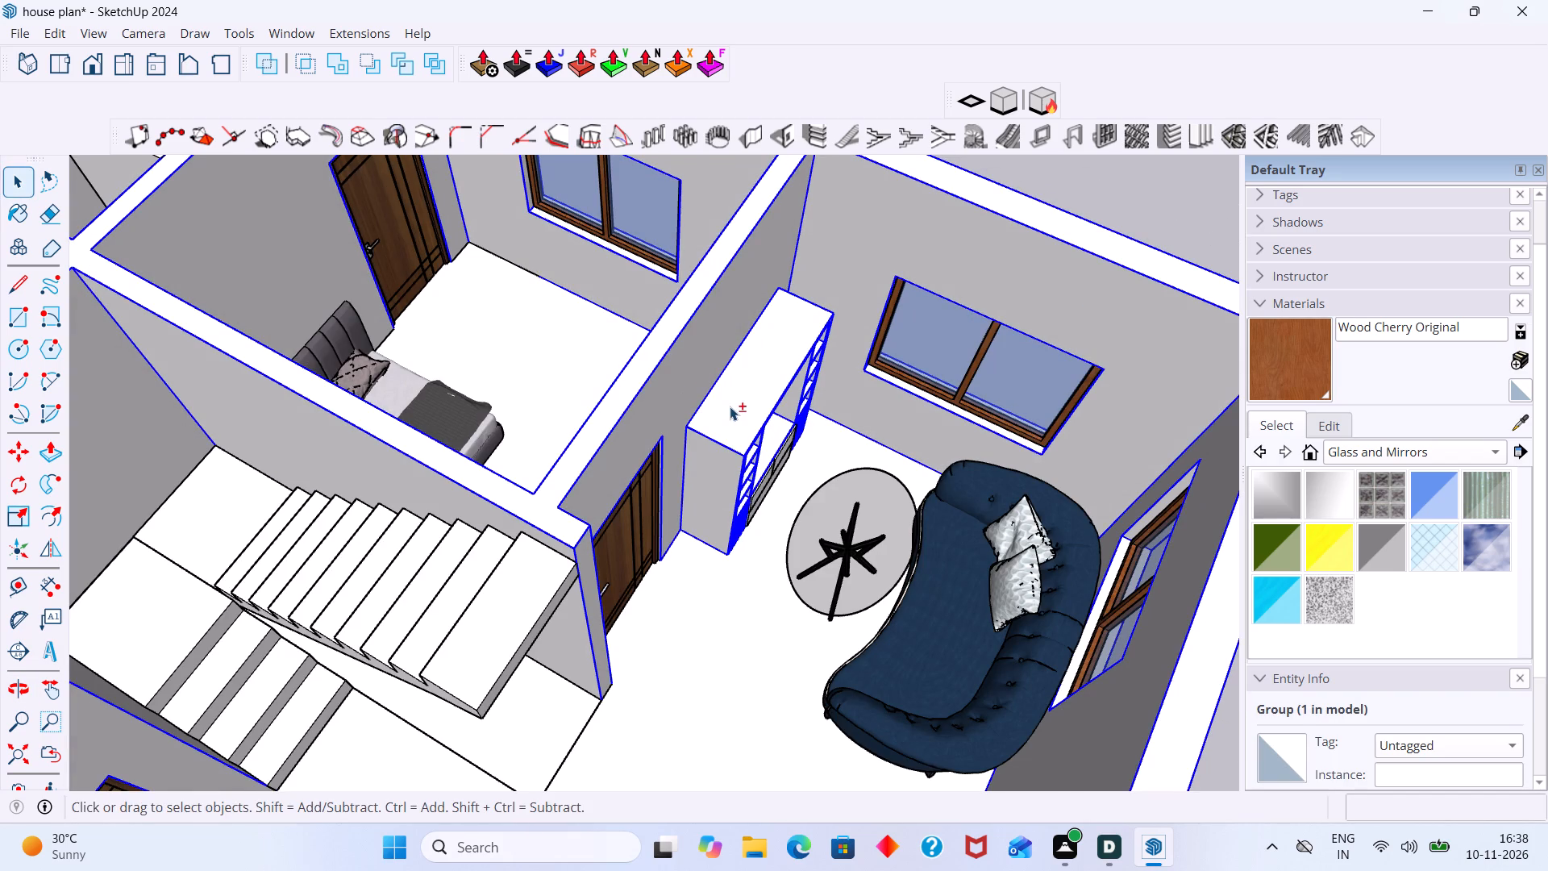
pyautogui.keyDown('shift'); pyautogui.click(734, 414); pyautogui.keyUp('shift')
pyautogui.click(654, 401)
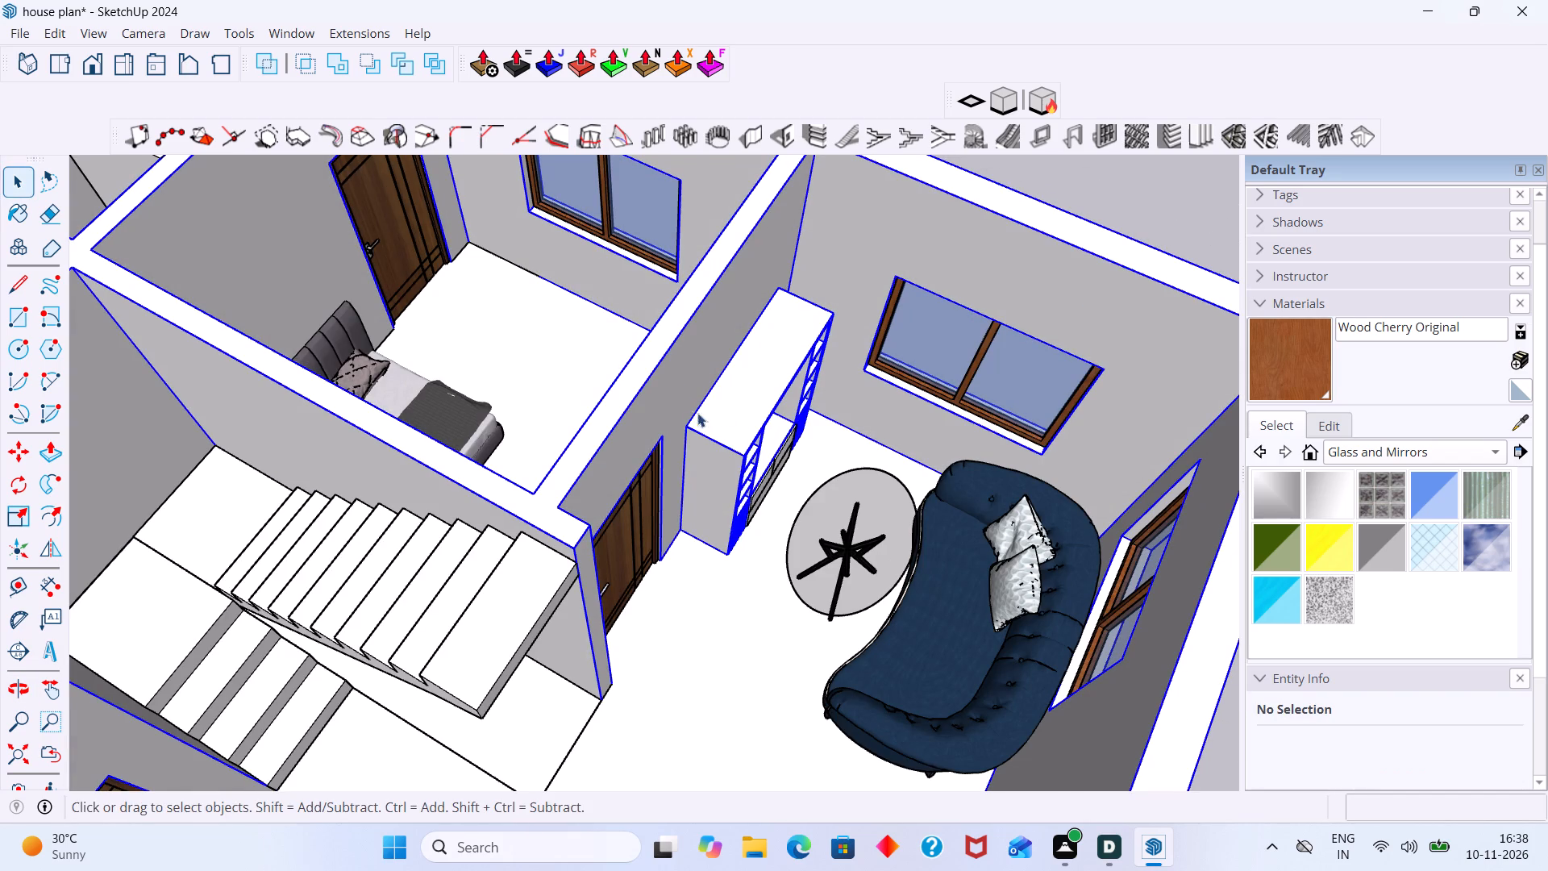
pyautogui.keyDown('shift'); pyautogui.click(716, 419); pyautogui.keyUp('shift')
pyautogui.click(674, 399)
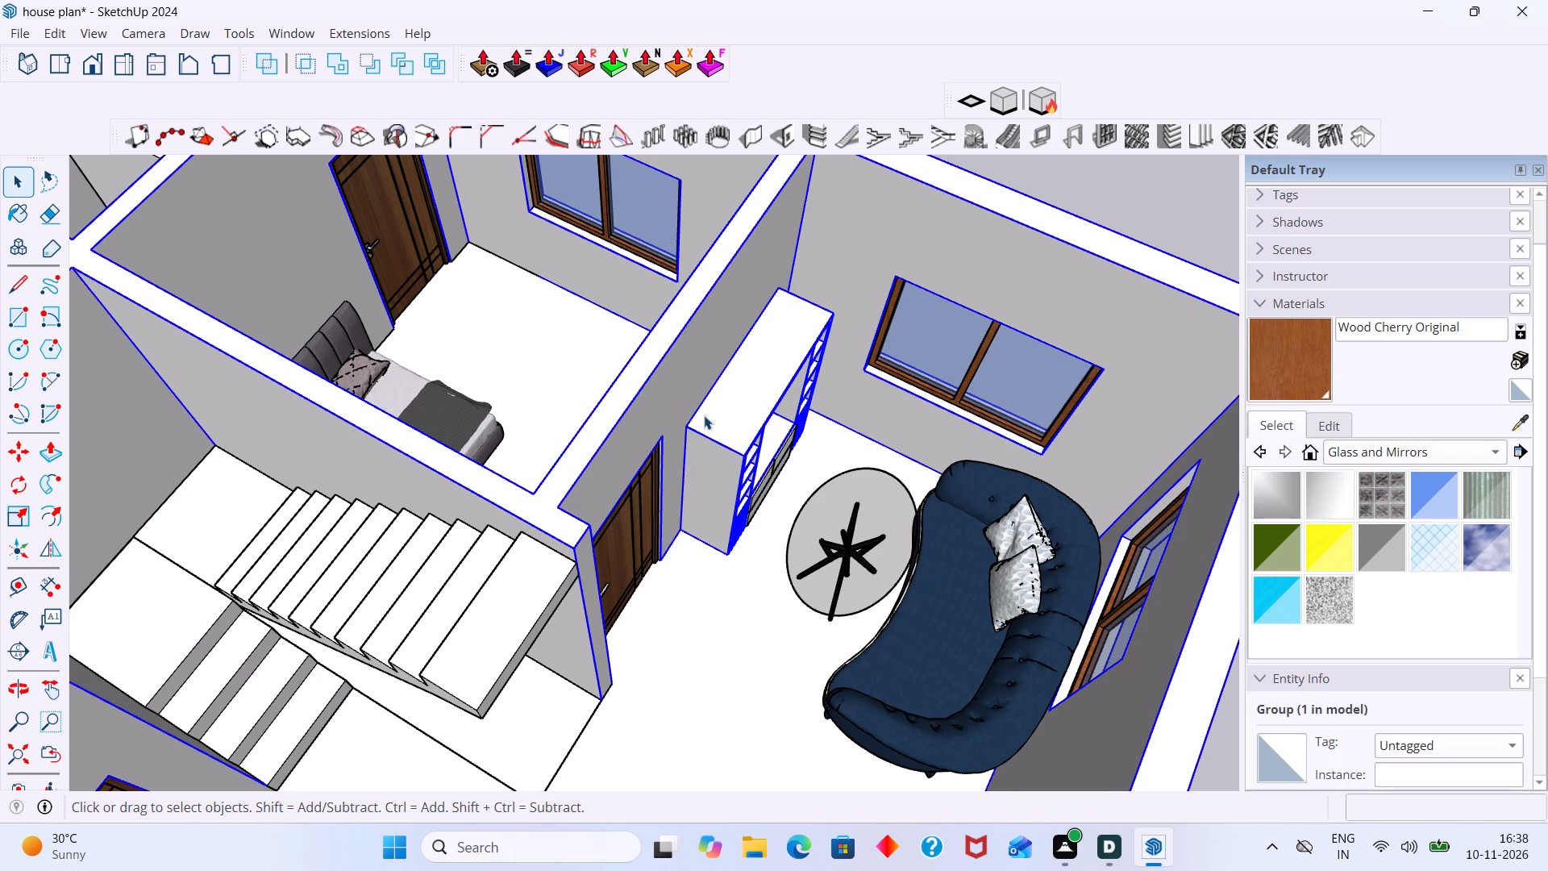
pyautogui.keyDown('shift'); pyautogui.click(726, 424); pyautogui.keyUp('shift')
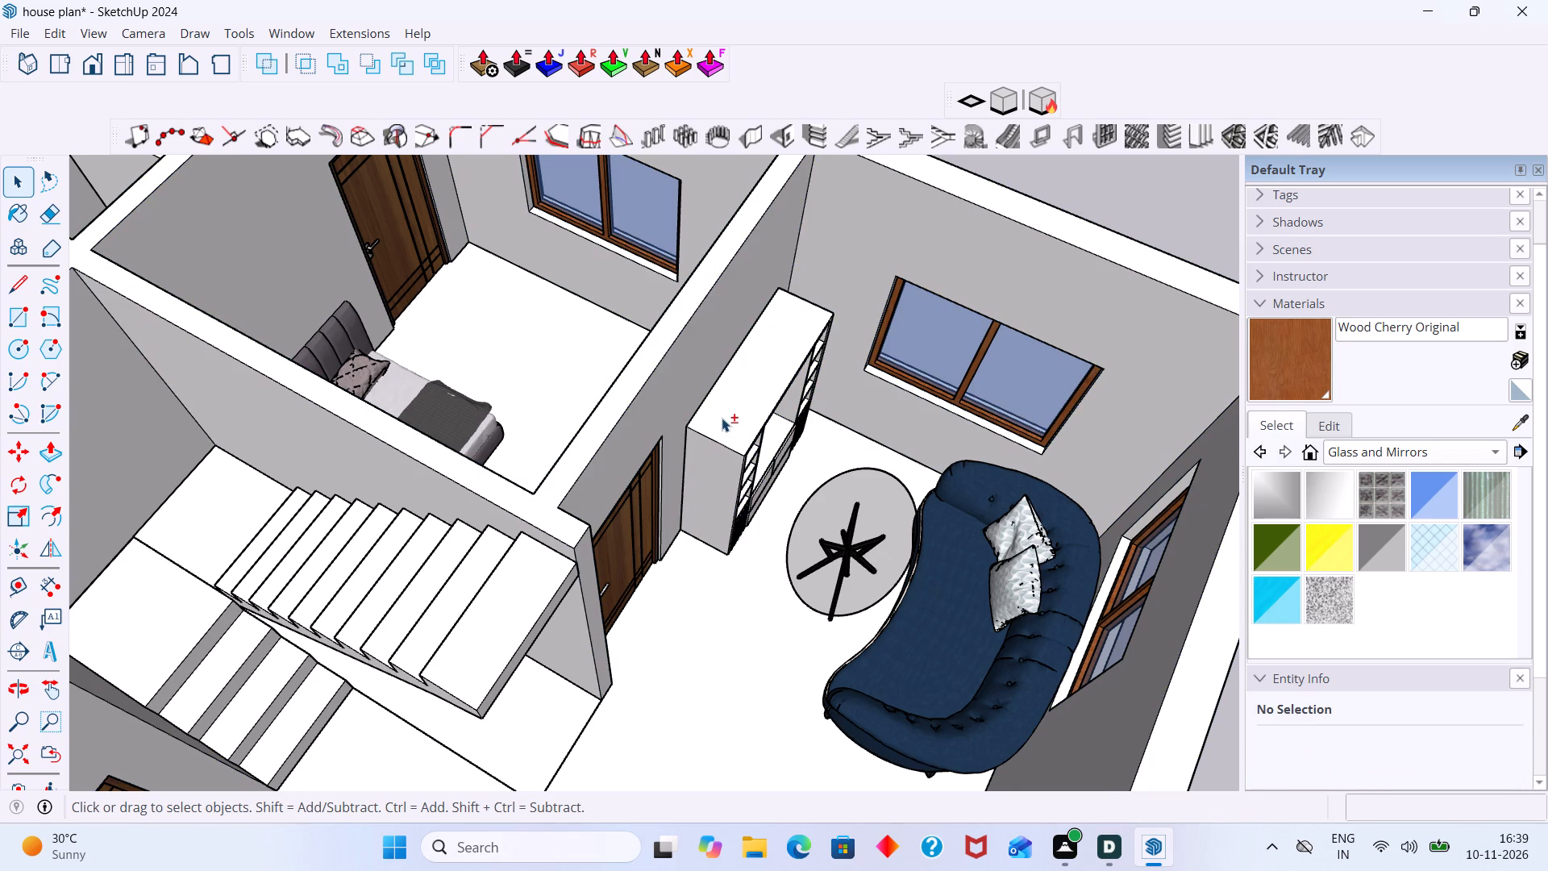
pyautogui.keyDown('shift'); pyautogui.click(685, 391); pyautogui.keyUp('shift')
pyautogui.keyDown('shift'); pyautogui.doubleClick(685, 391); pyautogui.keyUp('shift')
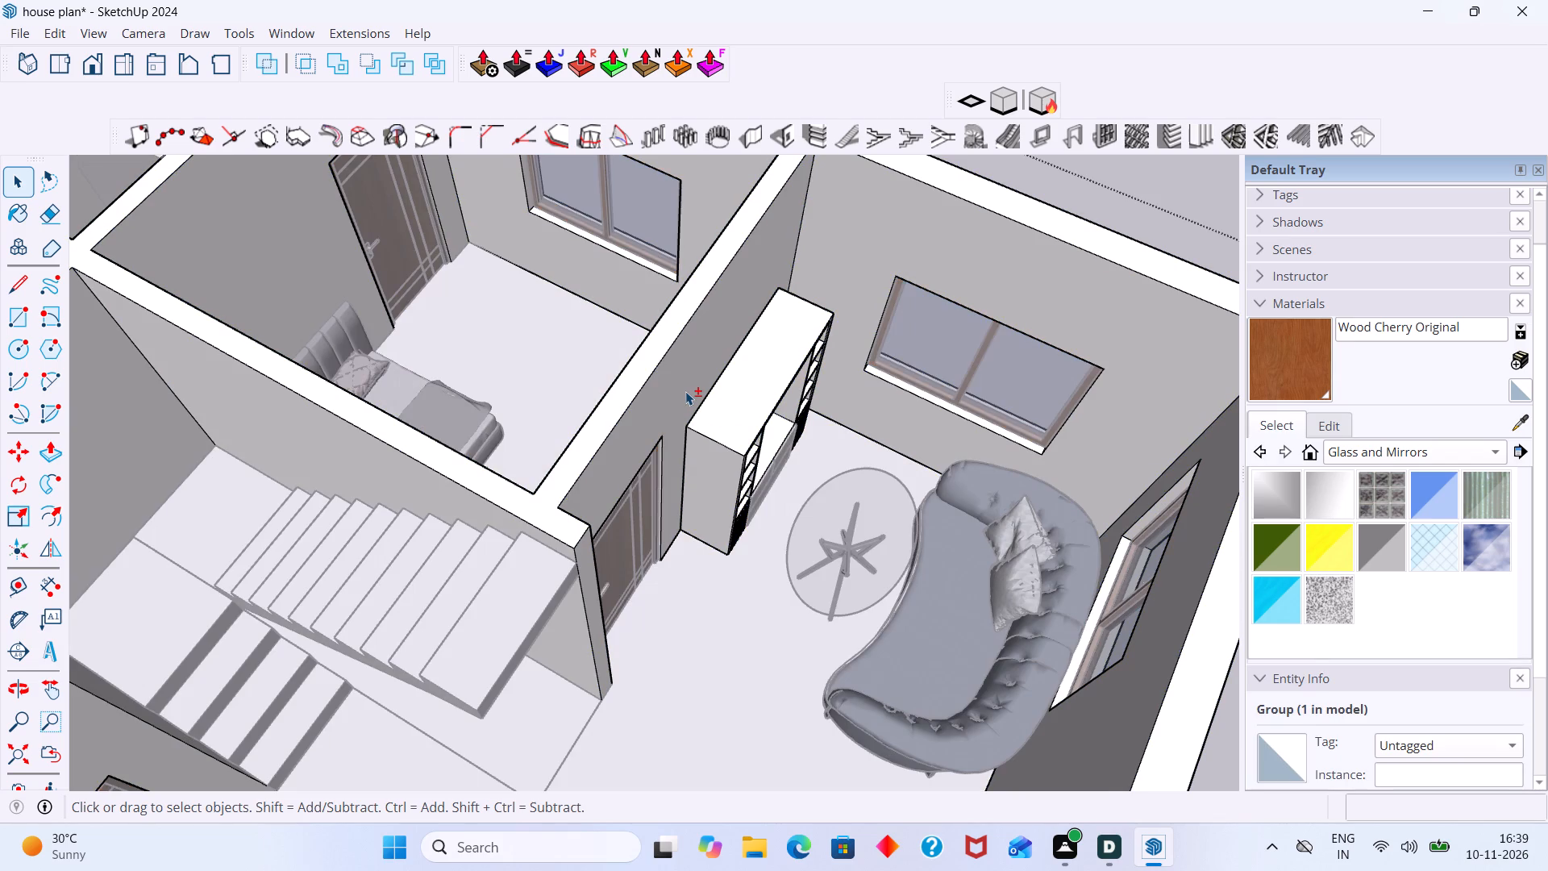
pyautogui.keyDown('shift'); pyautogui.click(686, 391); pyautogui.keyUp('shift')
pyautogui.keyDown('shift'); pyautogui.click(680, 394); pyautogui.keyUp('shift')
pyautogui.keyDown('shift'); pyautogui.click(673, 394); pyautogui.keyUp('shift')
pyautogui.keyDown('shift'); pyautogui.scroll(-1, 679, 397); pyautogui.keyUp('shift')
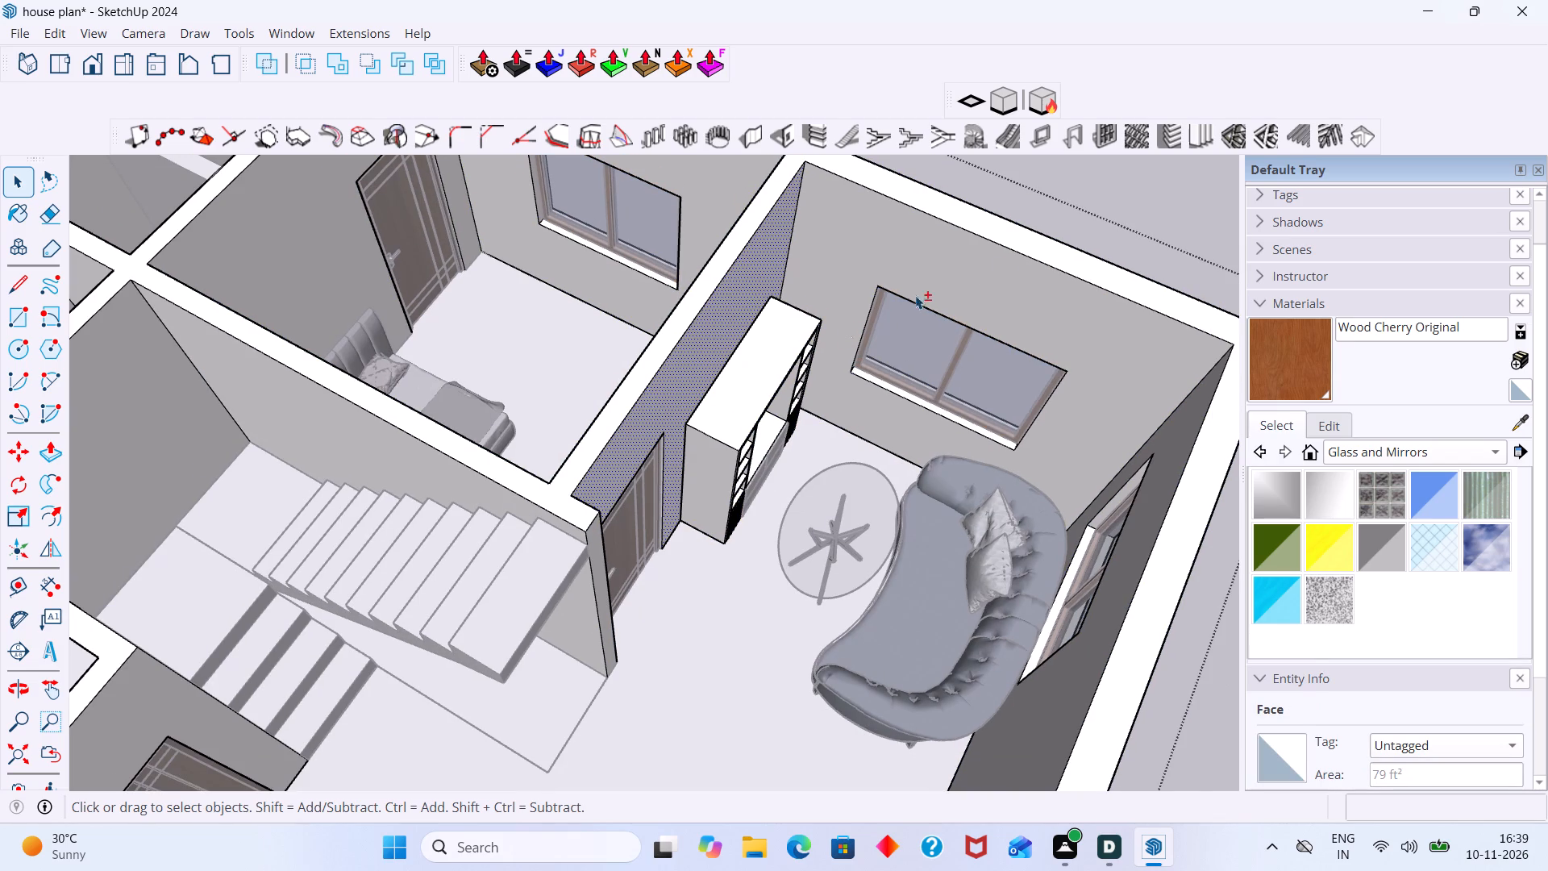
pyautogui.keyDown('shift'); pyautogui.click(1115, 195); pyautogui.keyUp('shift')
pyautogui.click(658, 365)
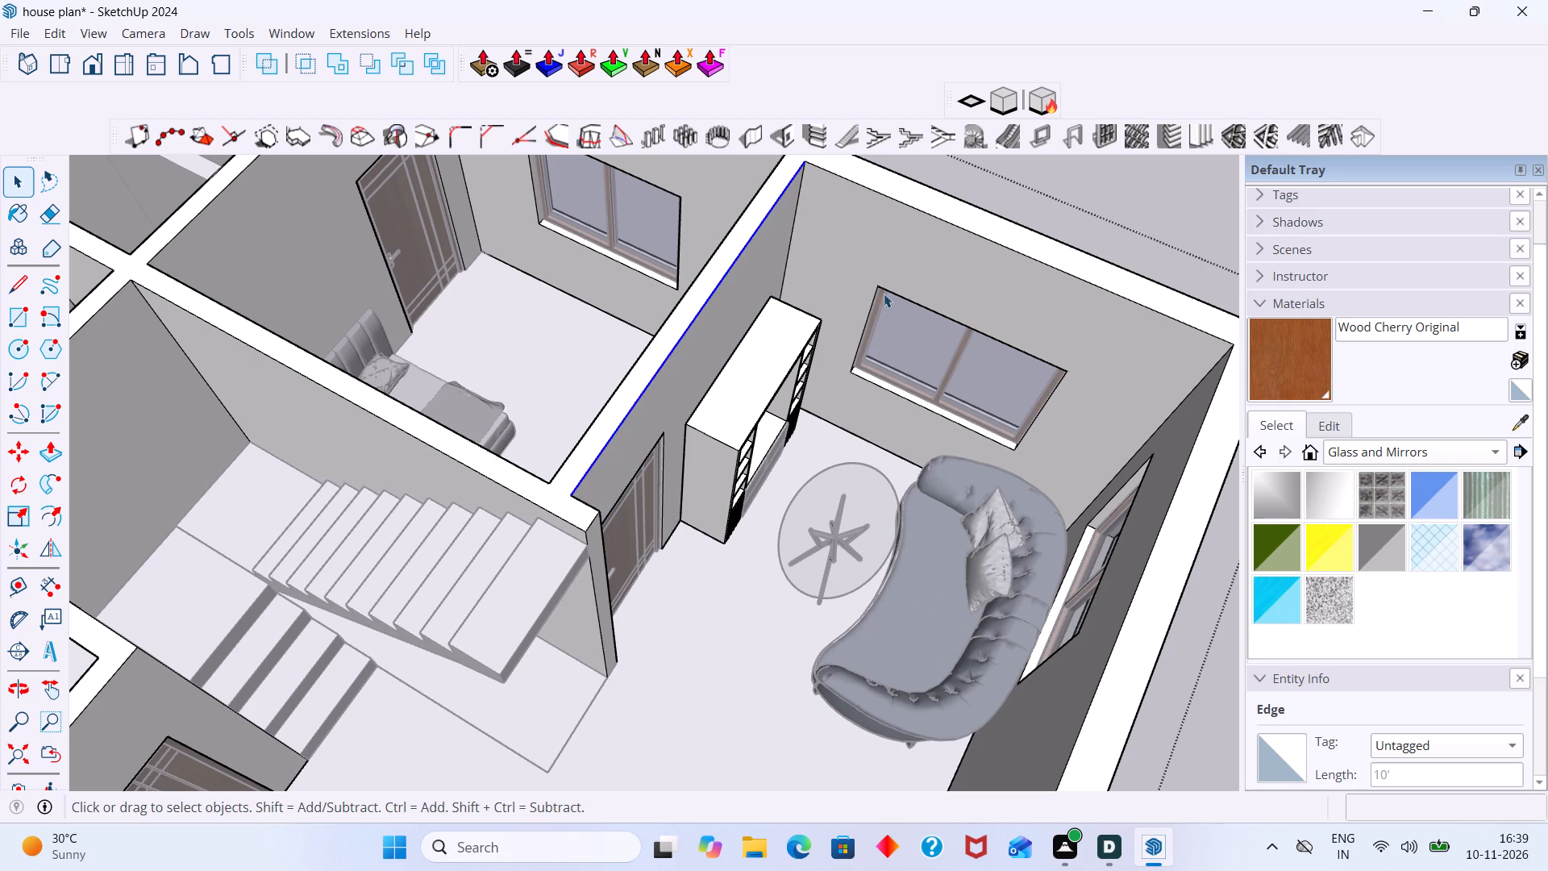
pyautogui.click(1078, 186)
pyautogui.click(623, 407)
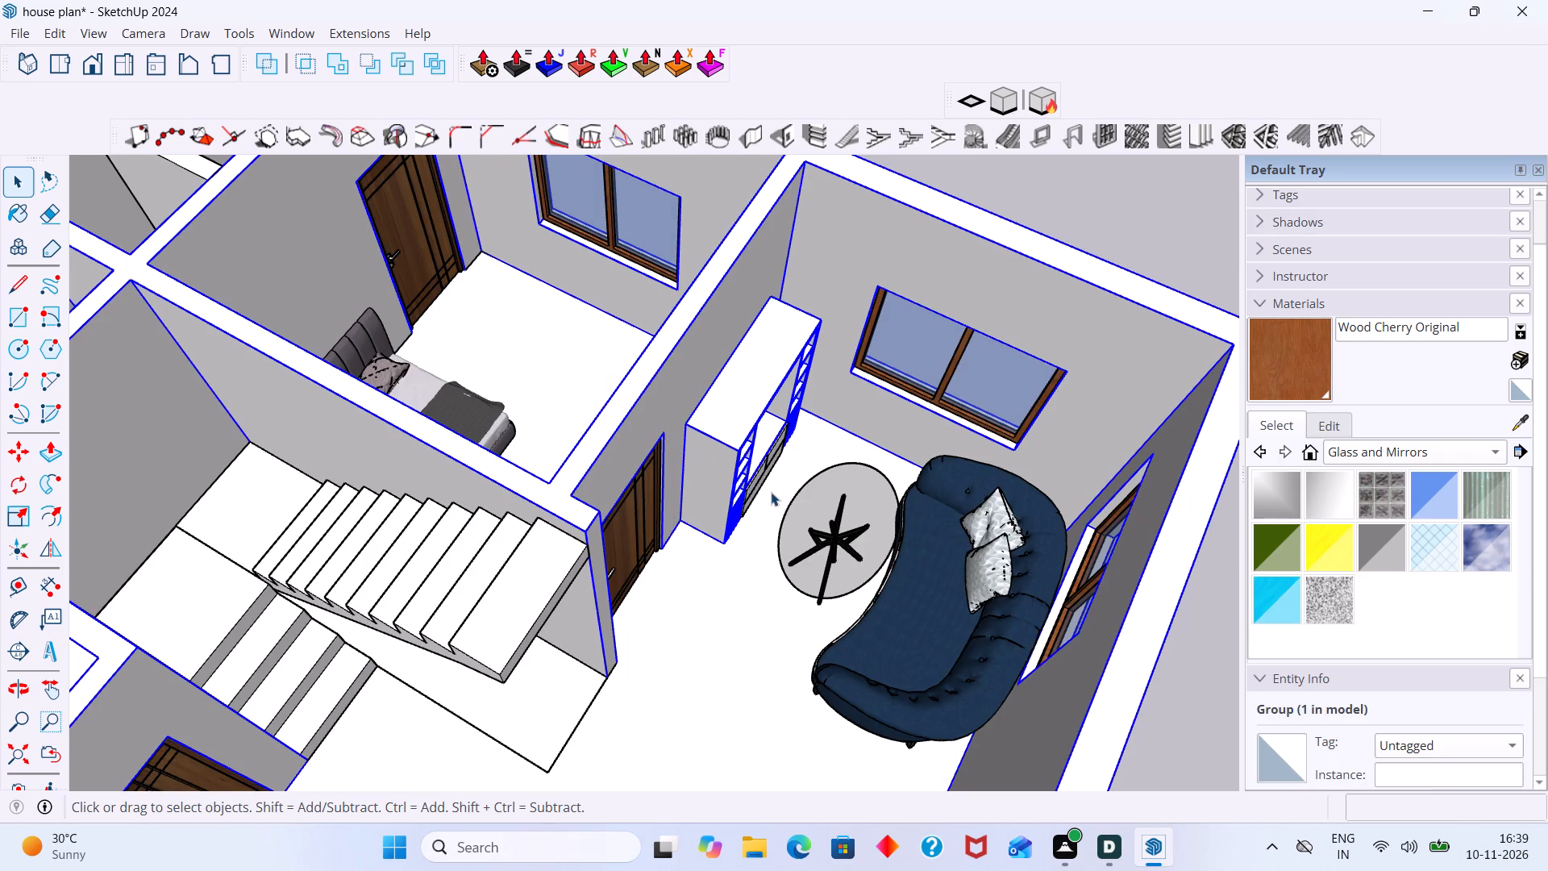
pyautogui.scroll(-3, 771, 492)
pyautogui.moveTo(774, 504); pyautogui.dragTo(680, 496, button='middle')
pyautogui.scroll(9, 703, 491)
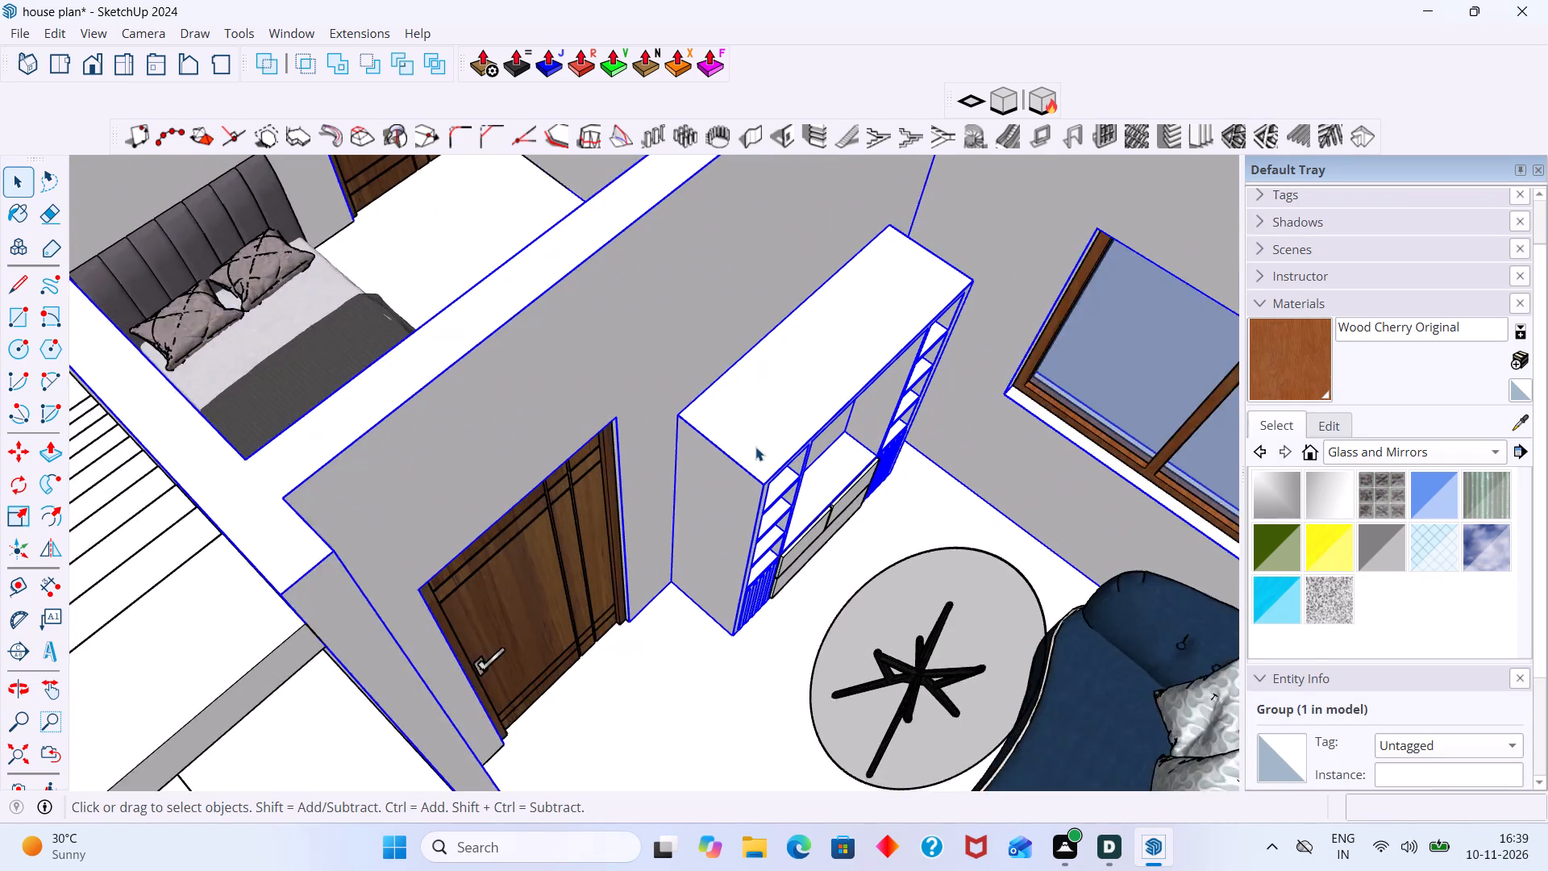
pyautogui.scroll(2, 755, 447)
pyautogui.keyDown('shift'); pyautogui.click(755, 447); pyautogui.keyUp('shift')
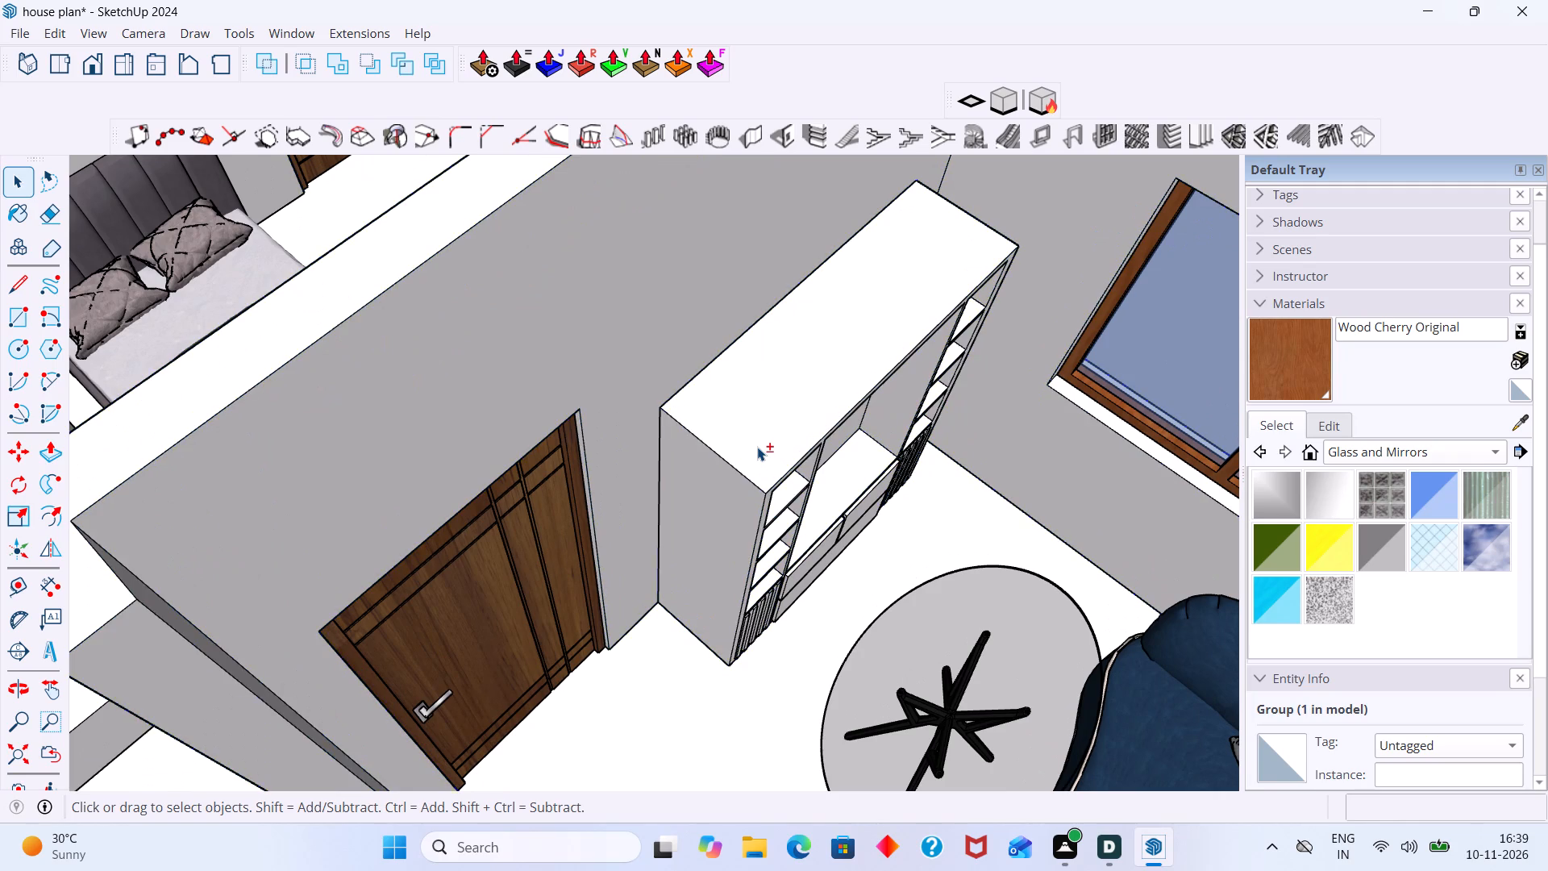
pyautogui.keyDown('shift'); pyautogui.scroll(-12, 760, 444); pyautogui.keyUp('shift')
pyautogui.scroll(-1, 759, 445)
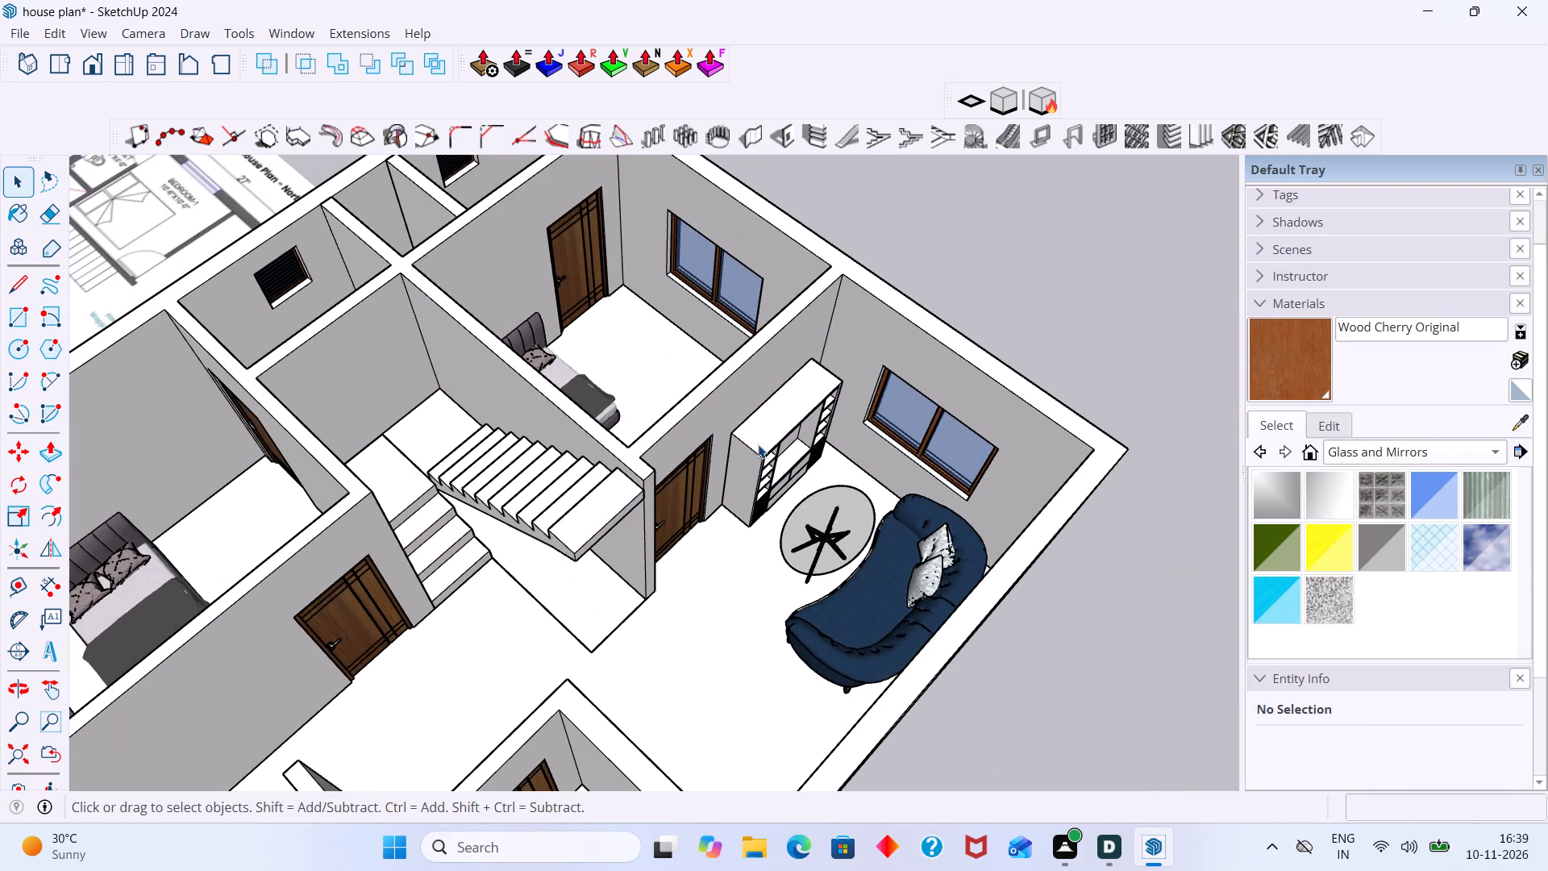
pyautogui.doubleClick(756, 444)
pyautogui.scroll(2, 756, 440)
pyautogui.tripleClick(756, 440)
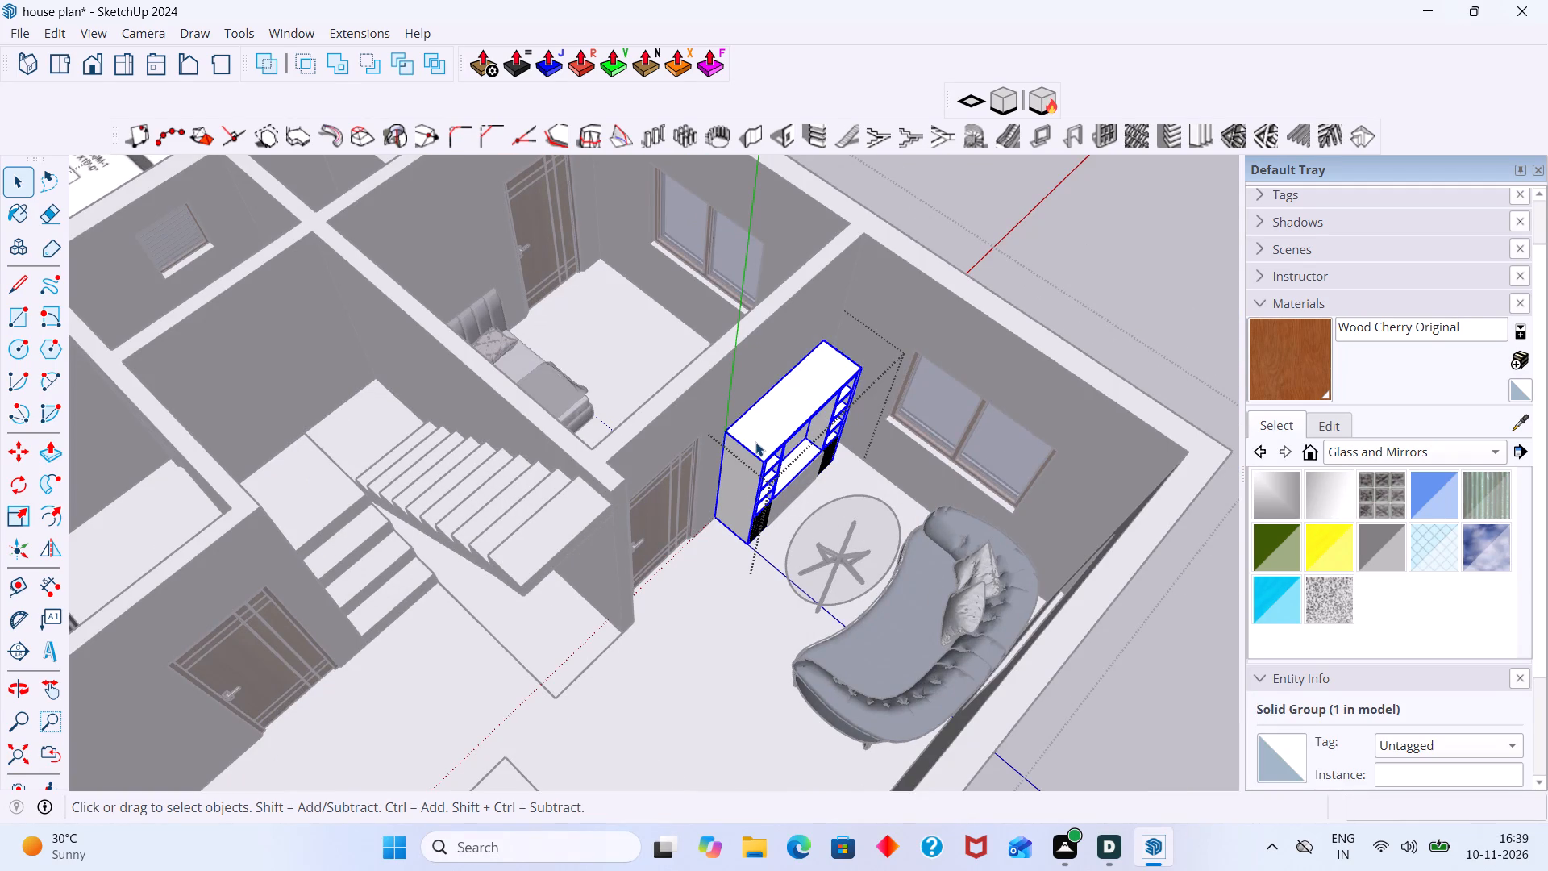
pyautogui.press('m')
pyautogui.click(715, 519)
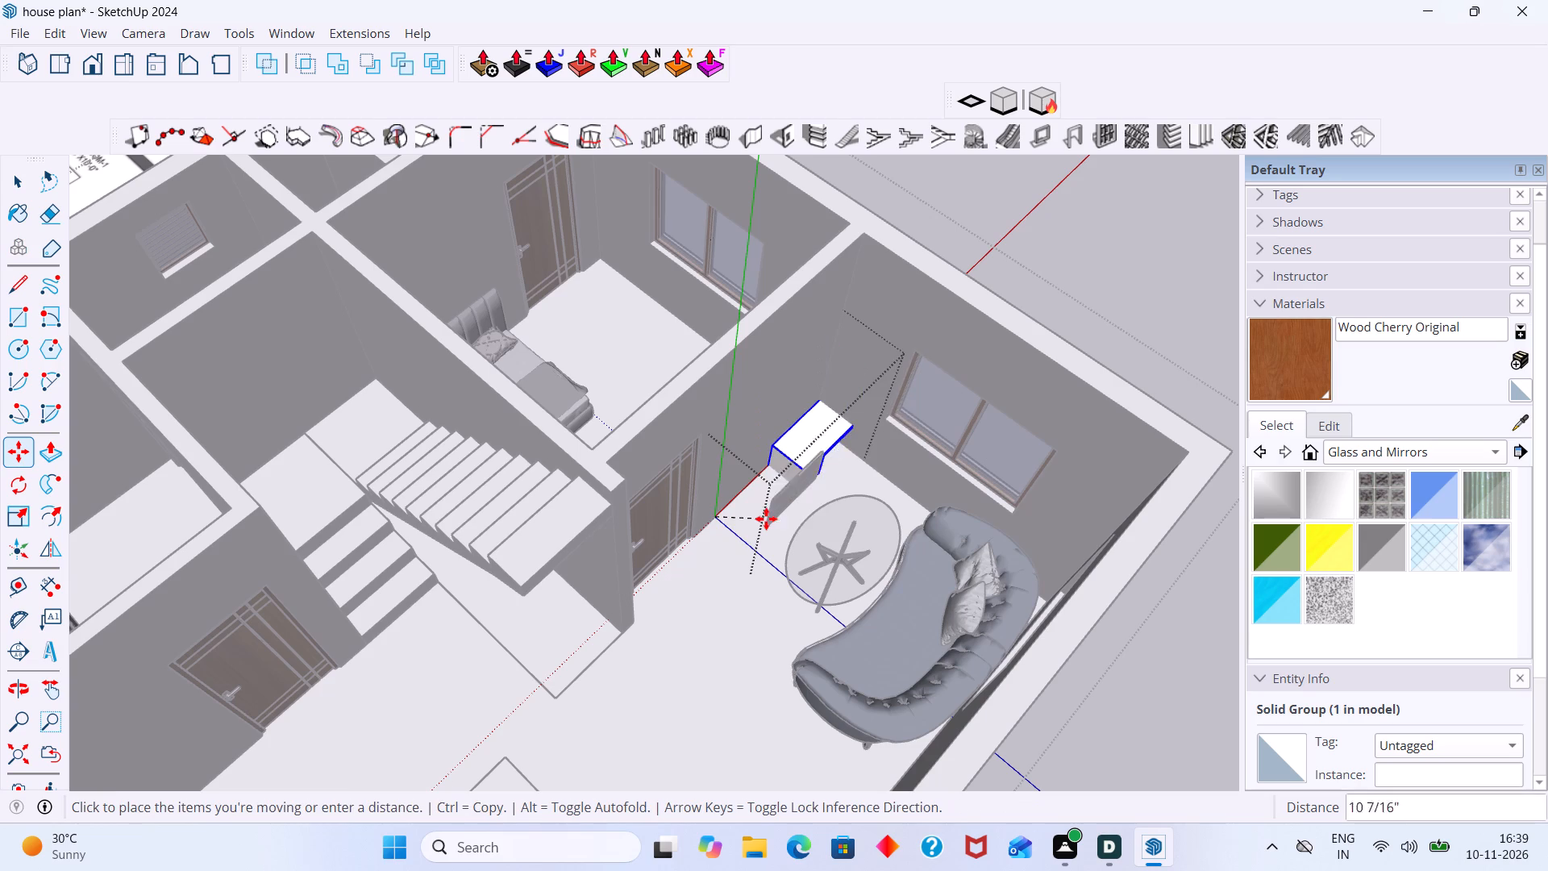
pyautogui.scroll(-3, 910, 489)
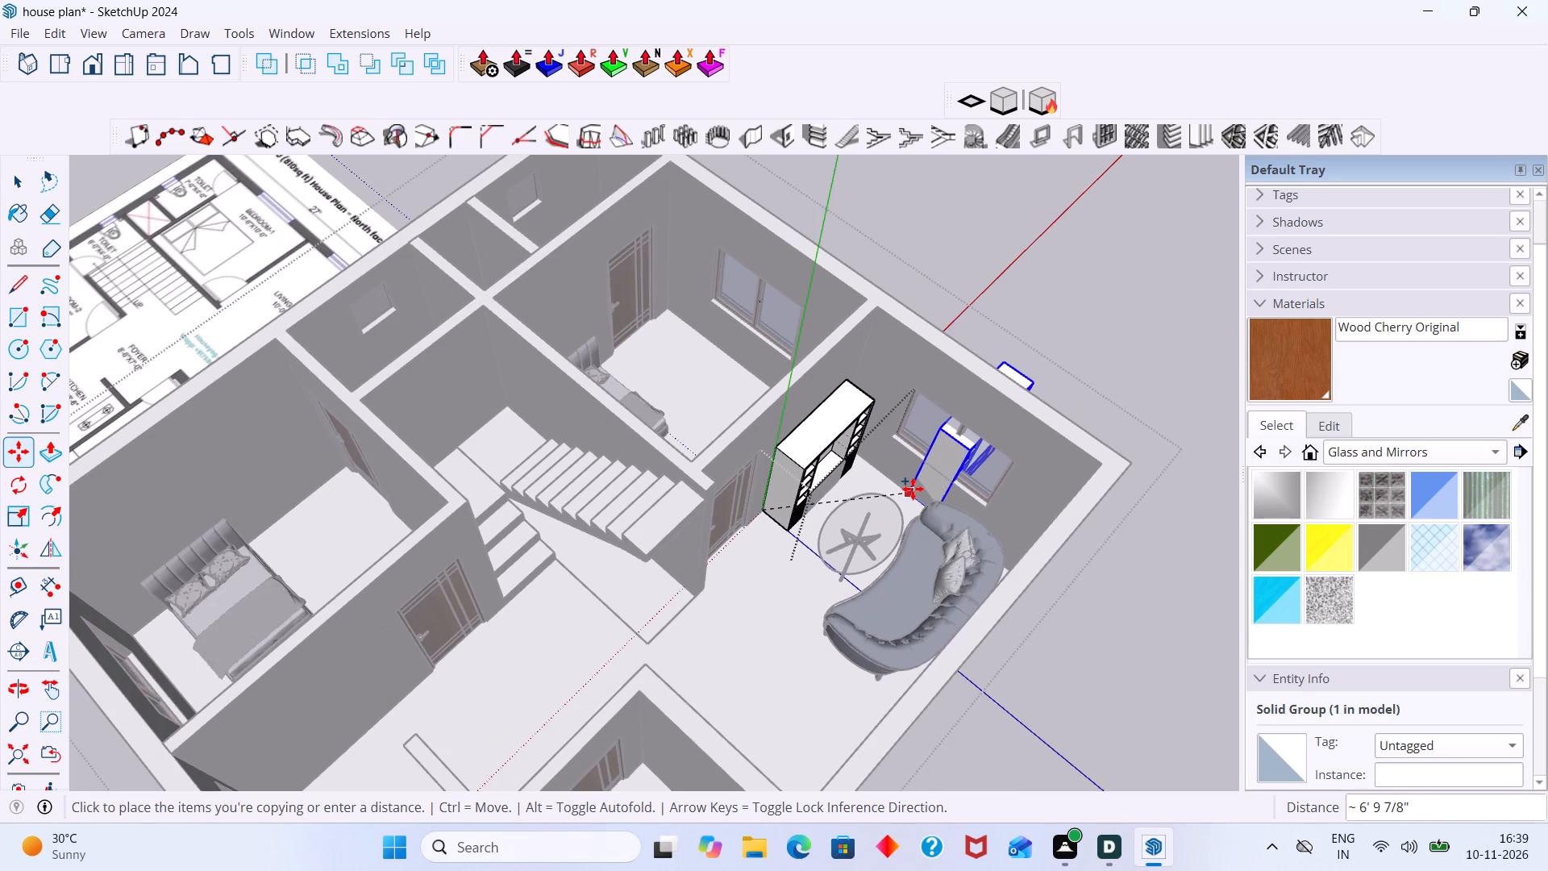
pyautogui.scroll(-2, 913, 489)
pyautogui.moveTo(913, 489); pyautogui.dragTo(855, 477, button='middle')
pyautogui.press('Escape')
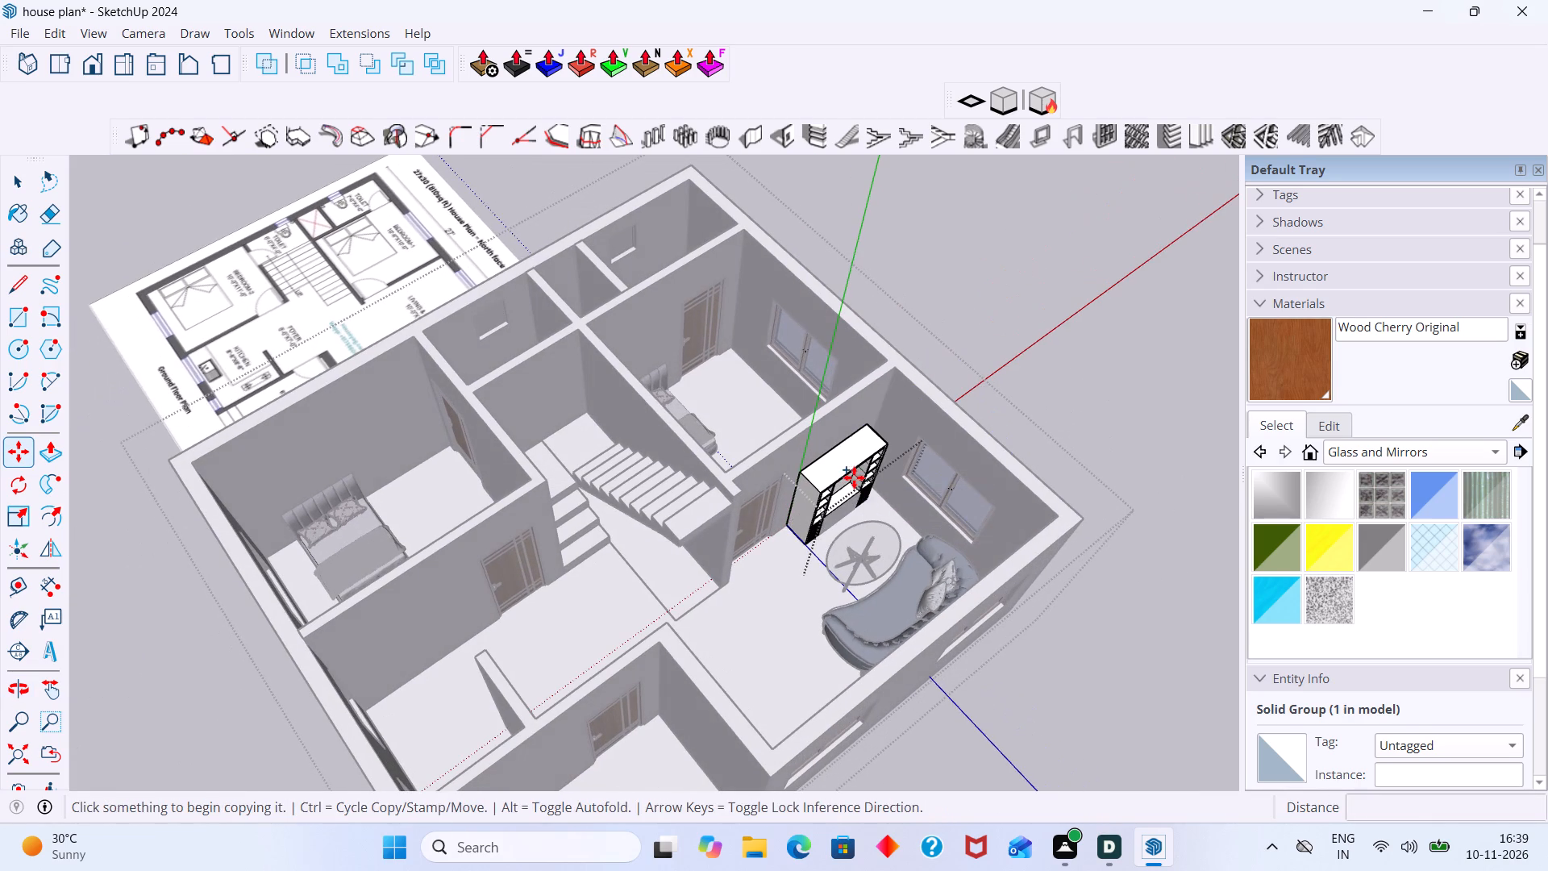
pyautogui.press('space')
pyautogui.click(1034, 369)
# Paint the wall unit's two drawer fronts and the lower front panel with Wood Cherry Original.
pyautogui.moveTo(961, 455); pyautogui.dragTo(753, 460, button='middle')
pyautogui.scroll(6, 822, 559)
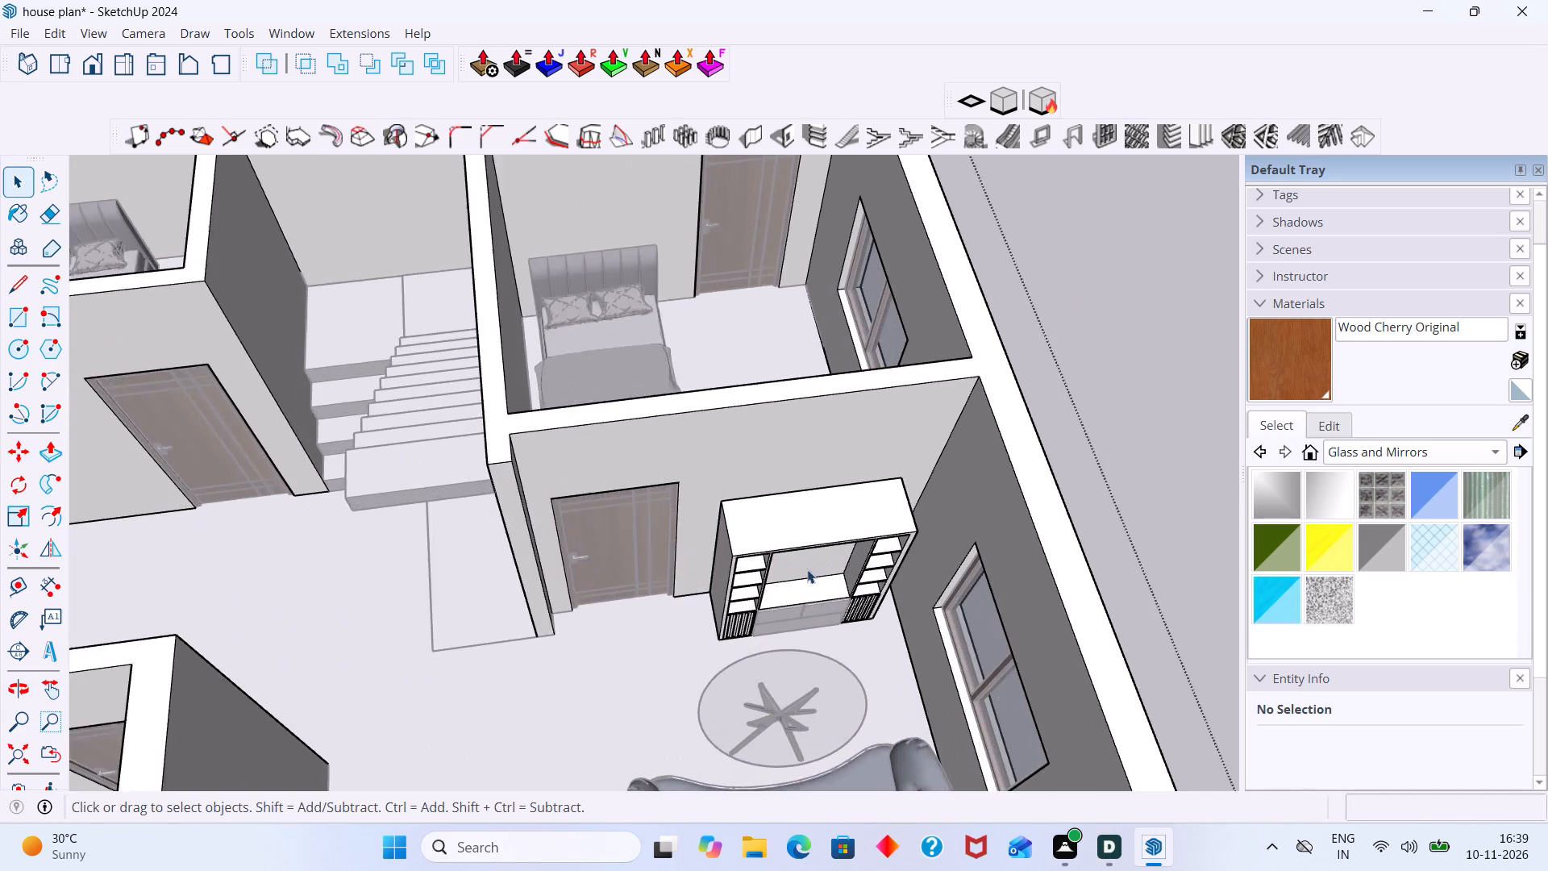
pyautogui.moveTo(807, 569); pyautogui.dragTo(781, 494, button='middle')
pyautogui.click(1168, 369)
pyautogui.scroll(12, 812, 582)
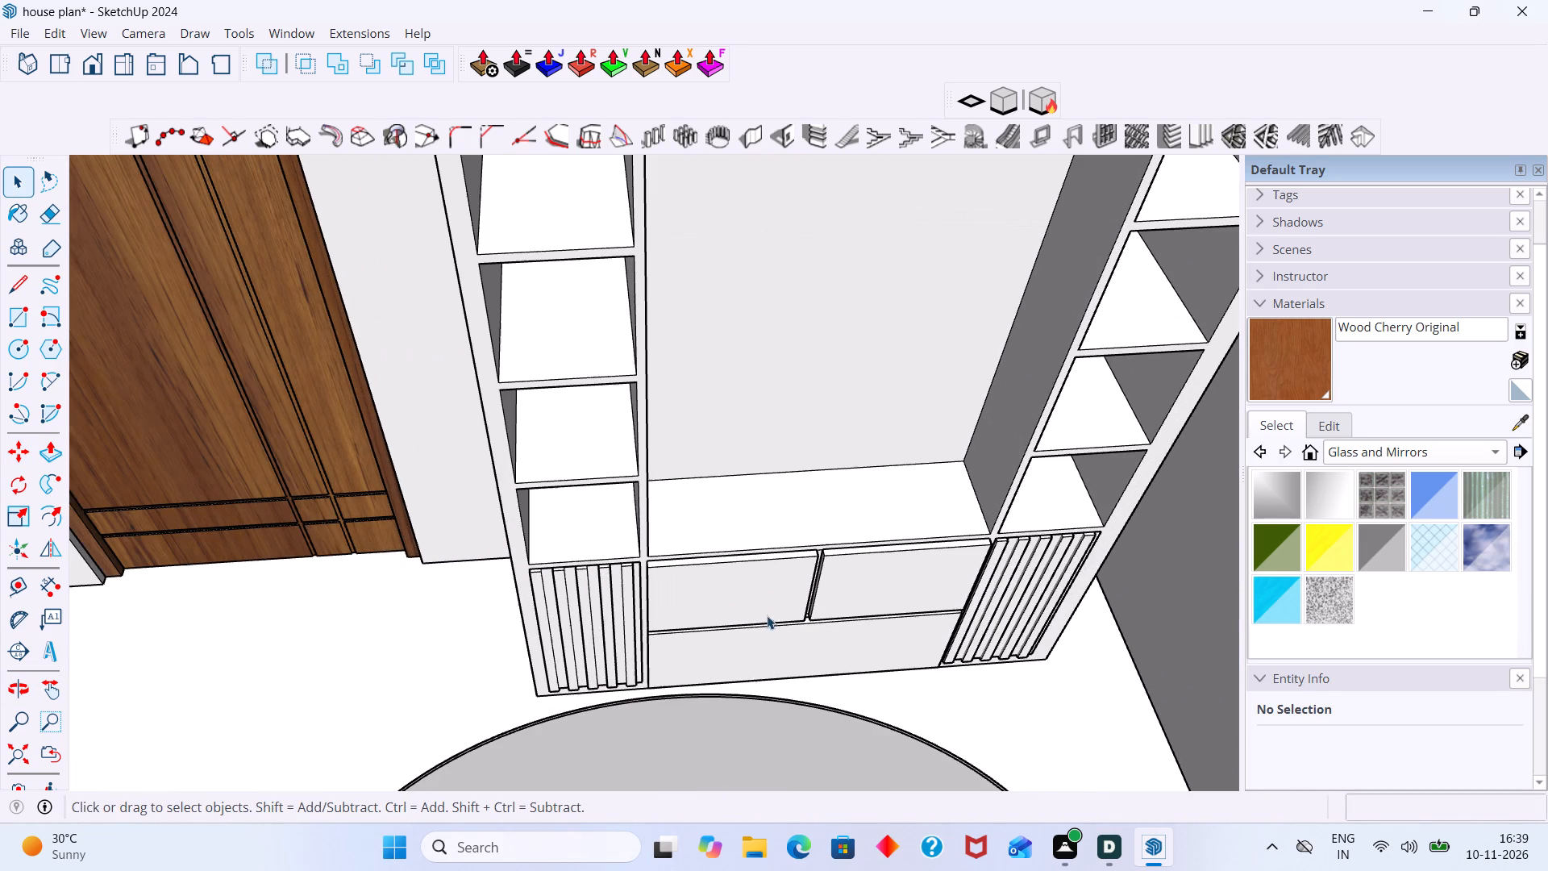
pyautogui.click(1270, 360)
pyautogui.scroll(6, 563, 763)
pyautogui.click(742, 536)
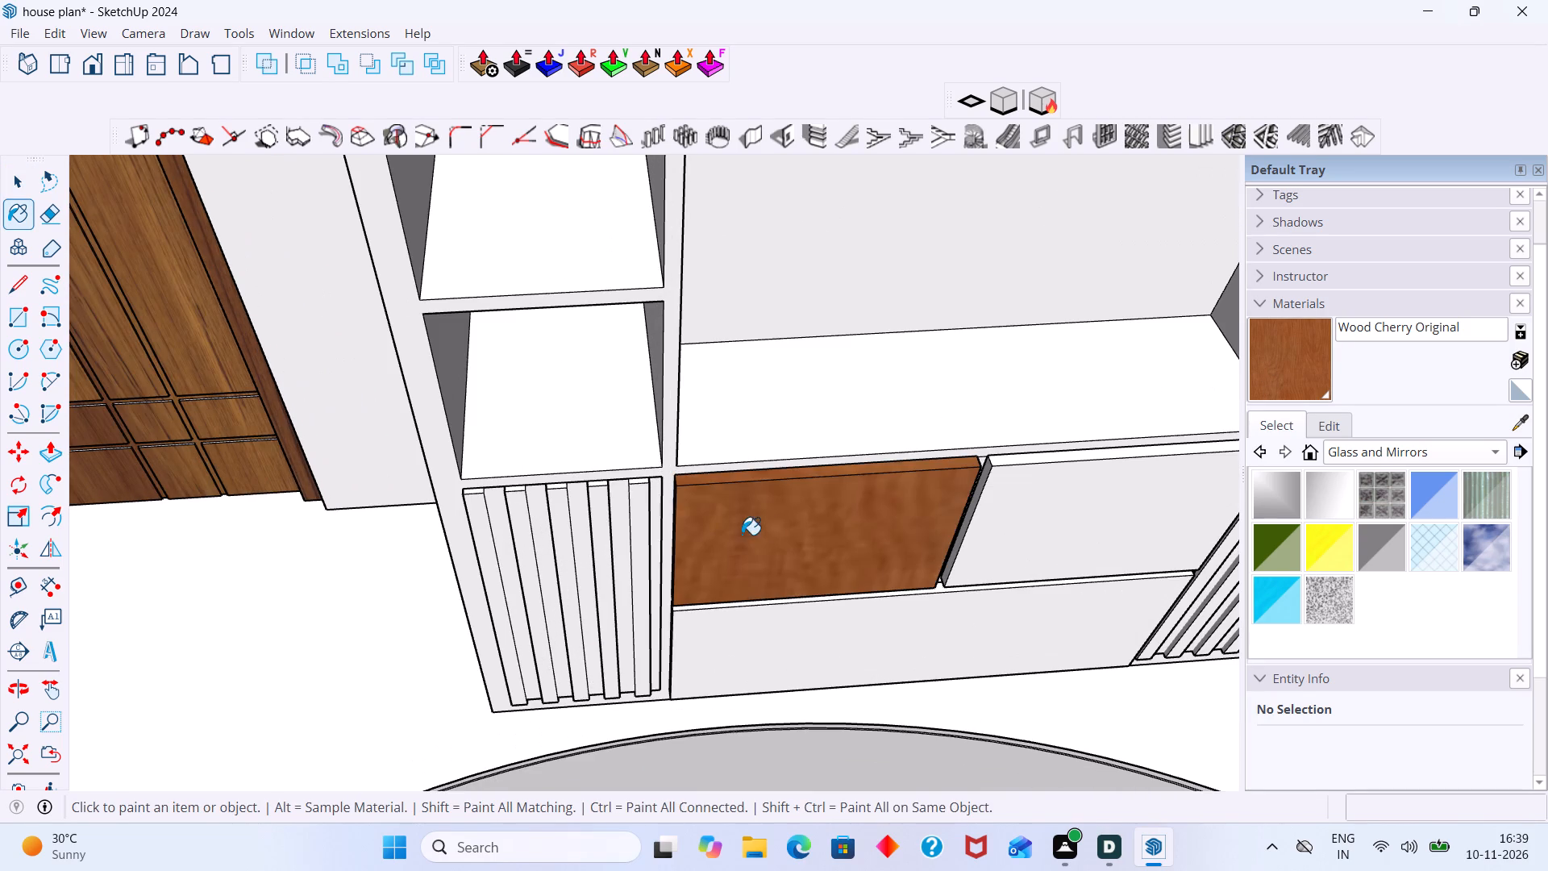
pyautogui.click(1043, 486)
pyautogui.click(929, 625)
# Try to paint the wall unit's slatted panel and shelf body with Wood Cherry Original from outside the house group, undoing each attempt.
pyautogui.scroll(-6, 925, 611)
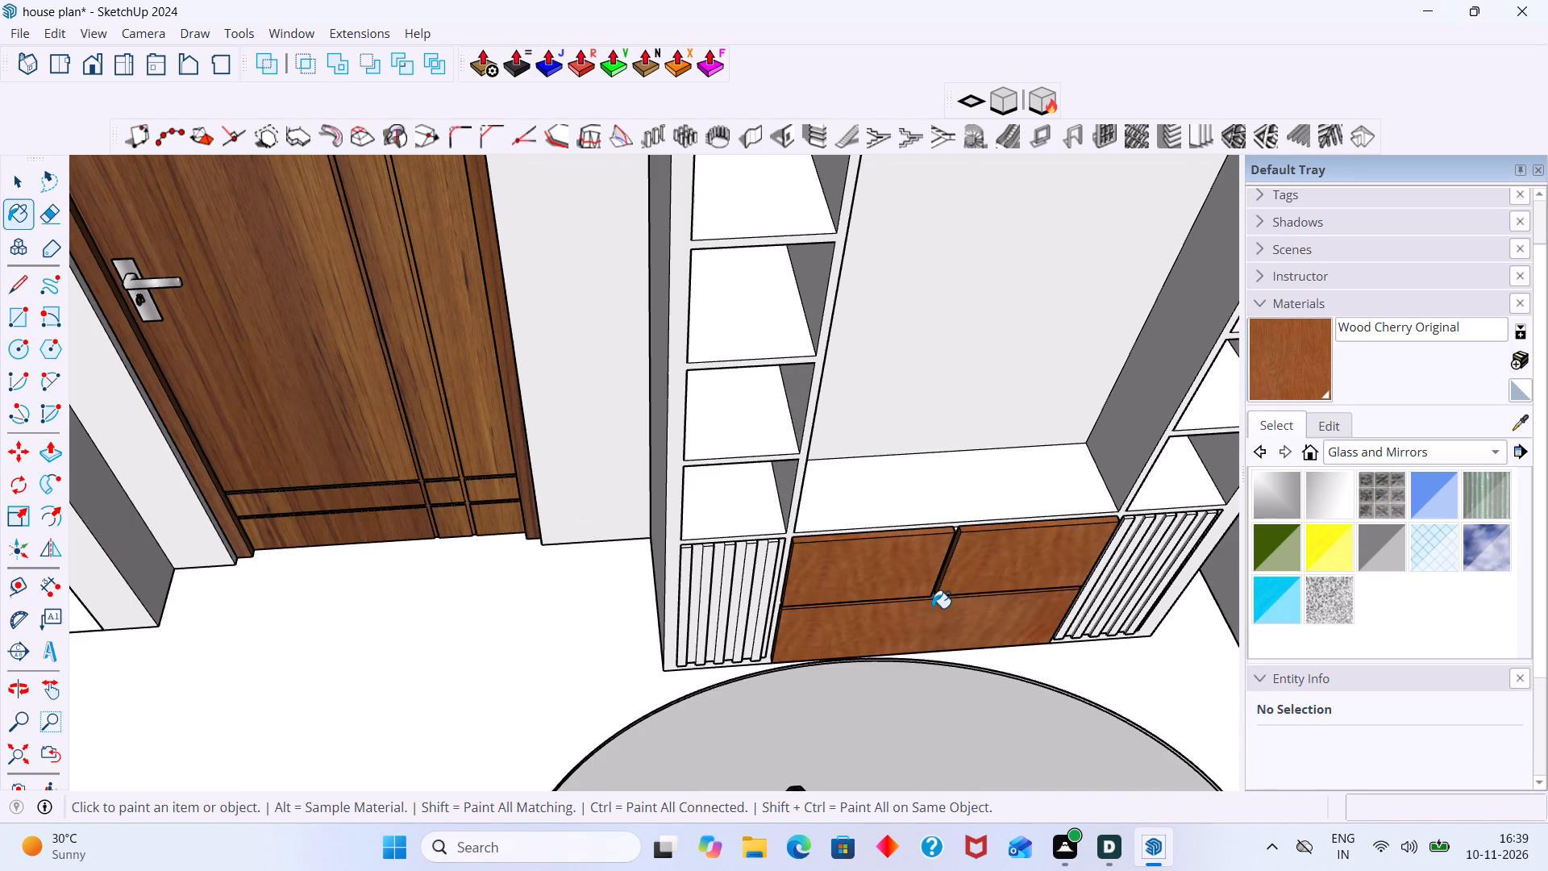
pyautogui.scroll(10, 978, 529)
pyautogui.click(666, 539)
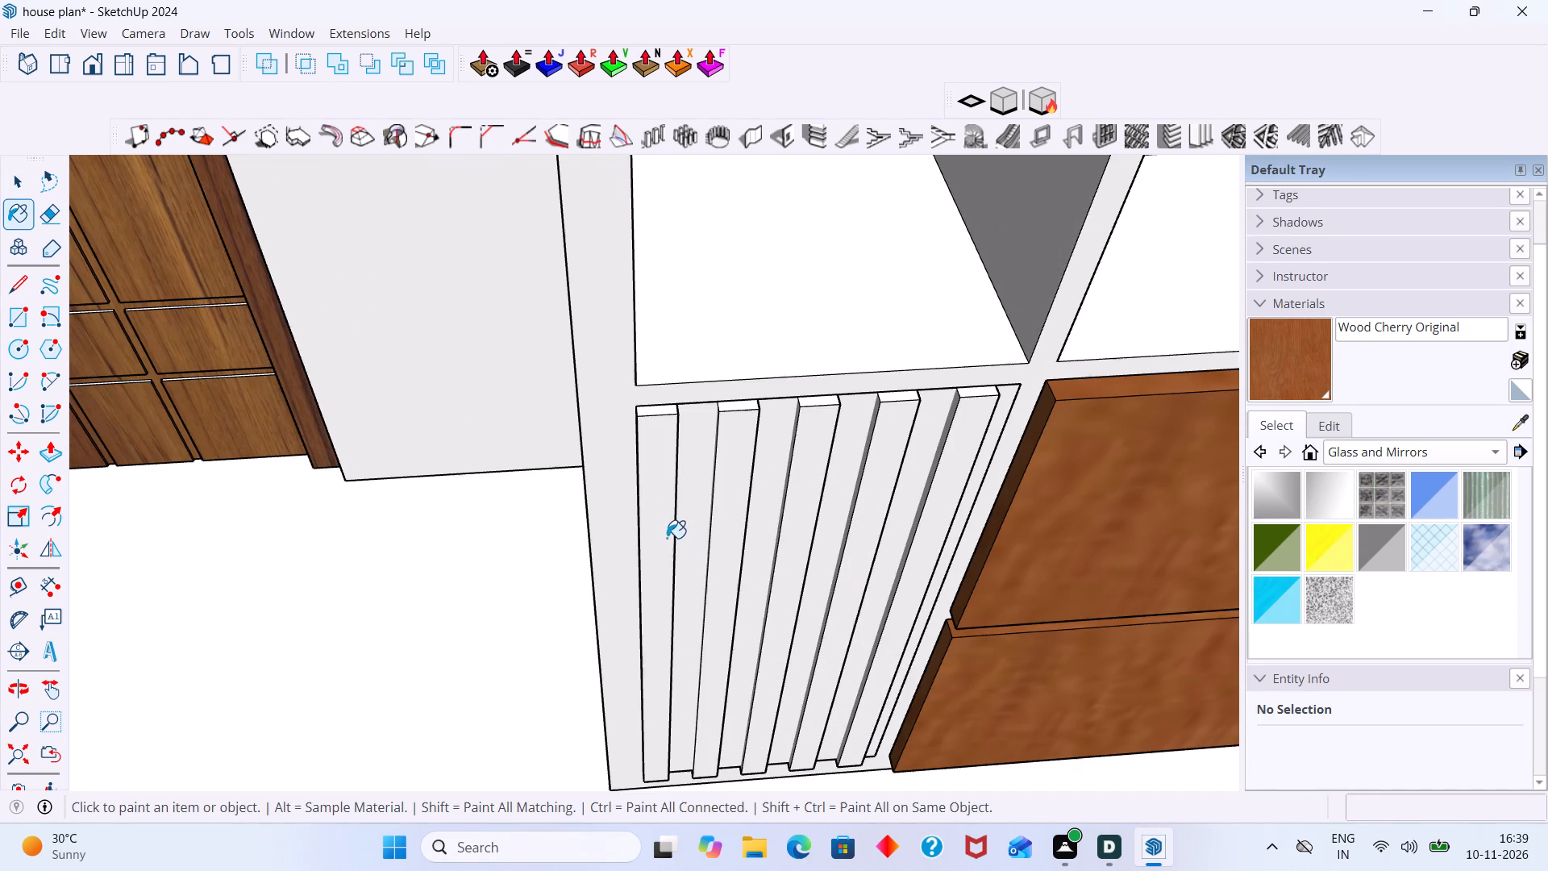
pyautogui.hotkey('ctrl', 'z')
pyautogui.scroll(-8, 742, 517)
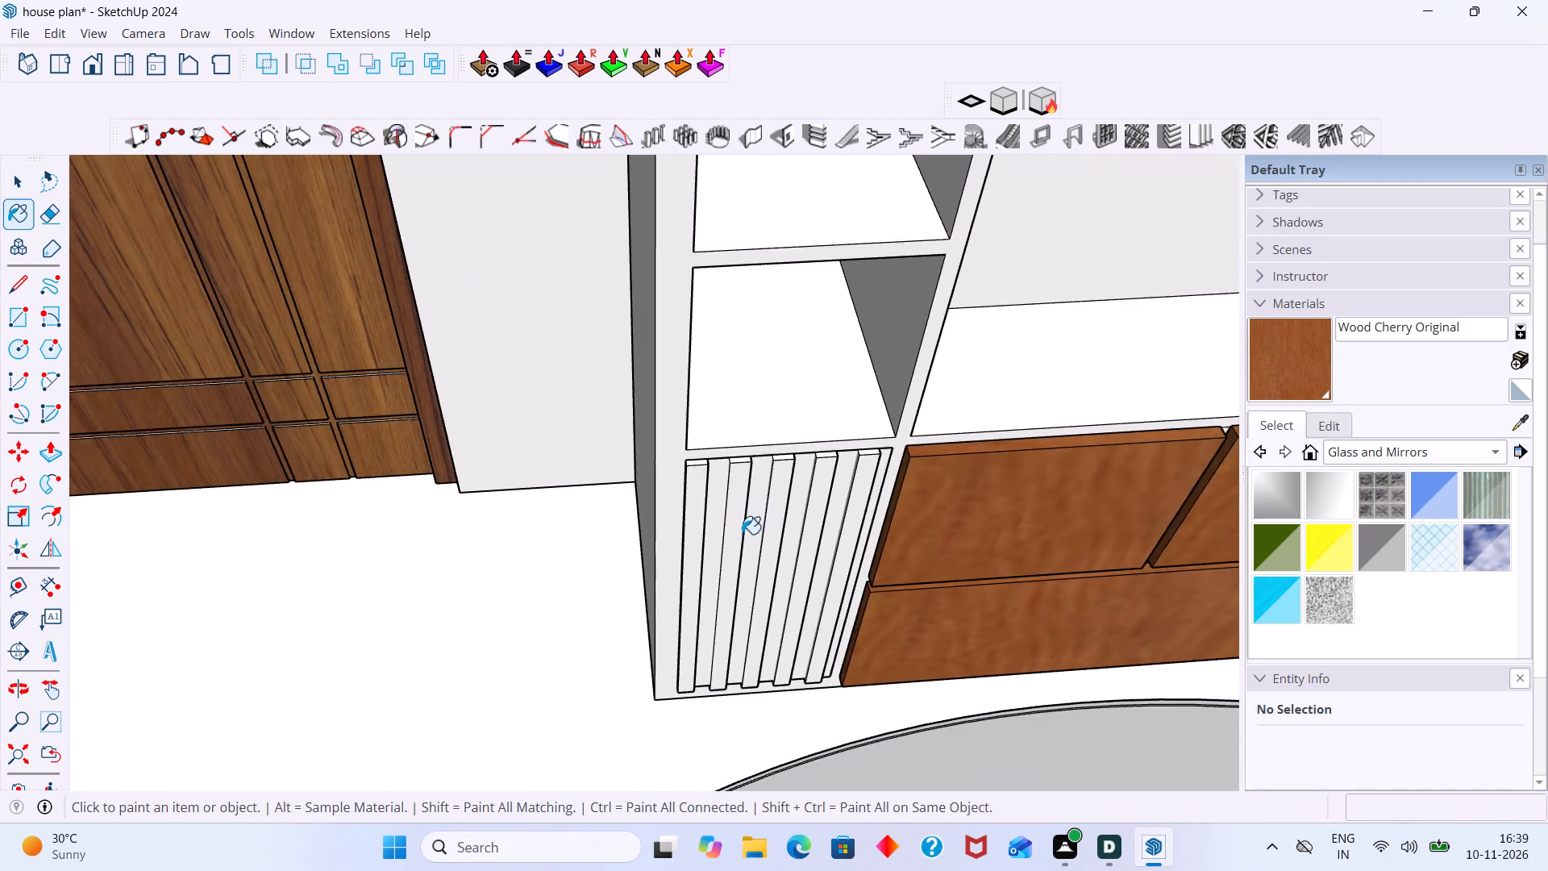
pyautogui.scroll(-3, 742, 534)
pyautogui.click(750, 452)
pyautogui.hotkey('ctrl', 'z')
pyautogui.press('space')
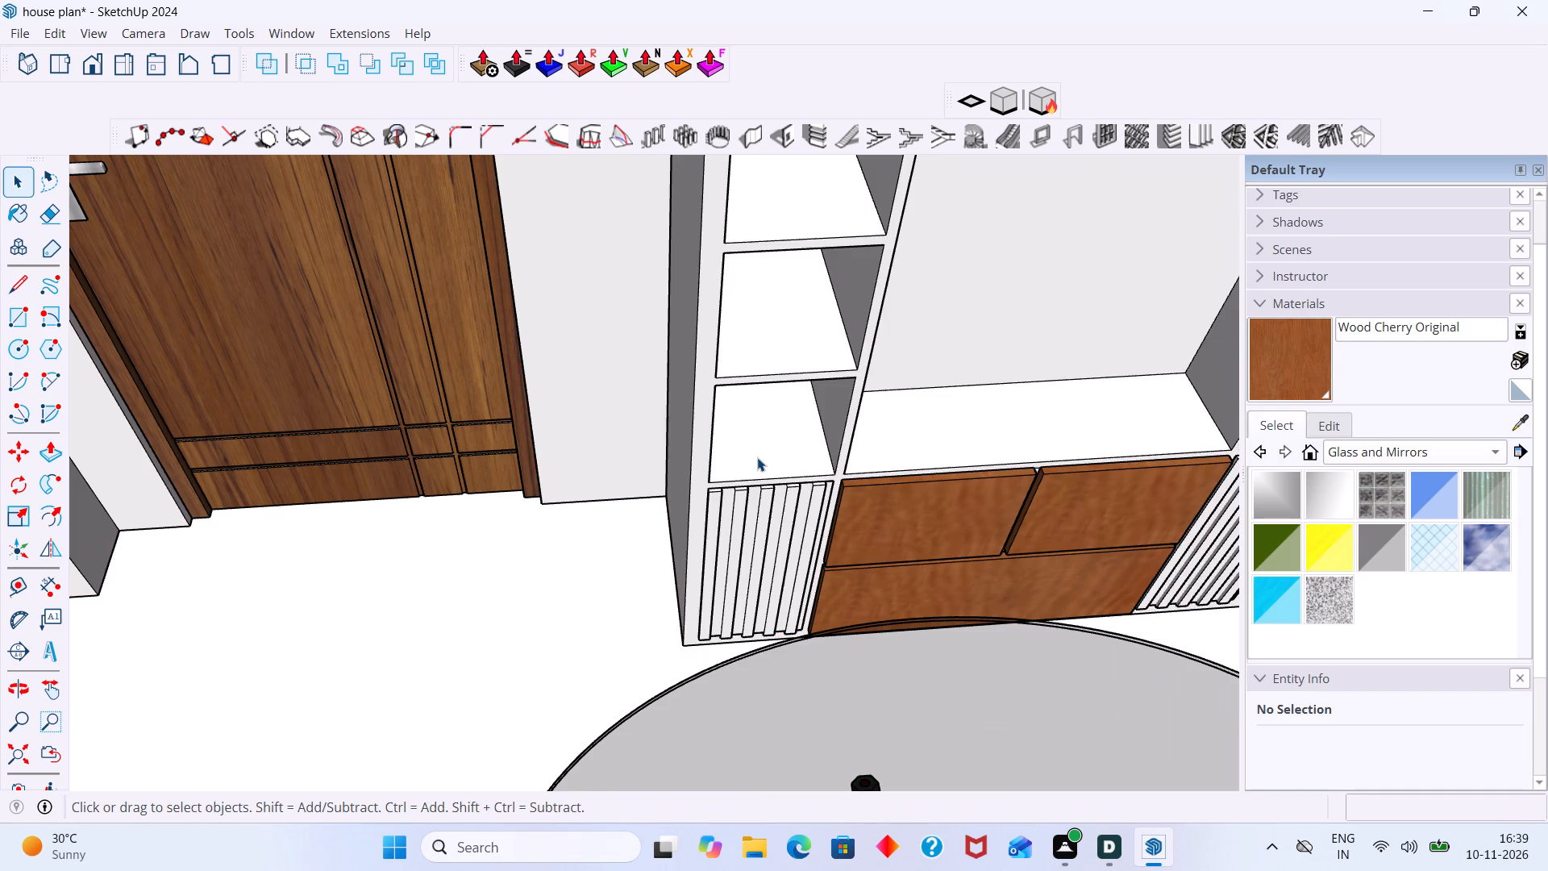
# Open the house group, paint the wall unit's cabinet group with Wood Cherry Original, and exit the house group.
pyautogui.doubleClick(759, 462)
pyautogui.doubleClick(718, 520)
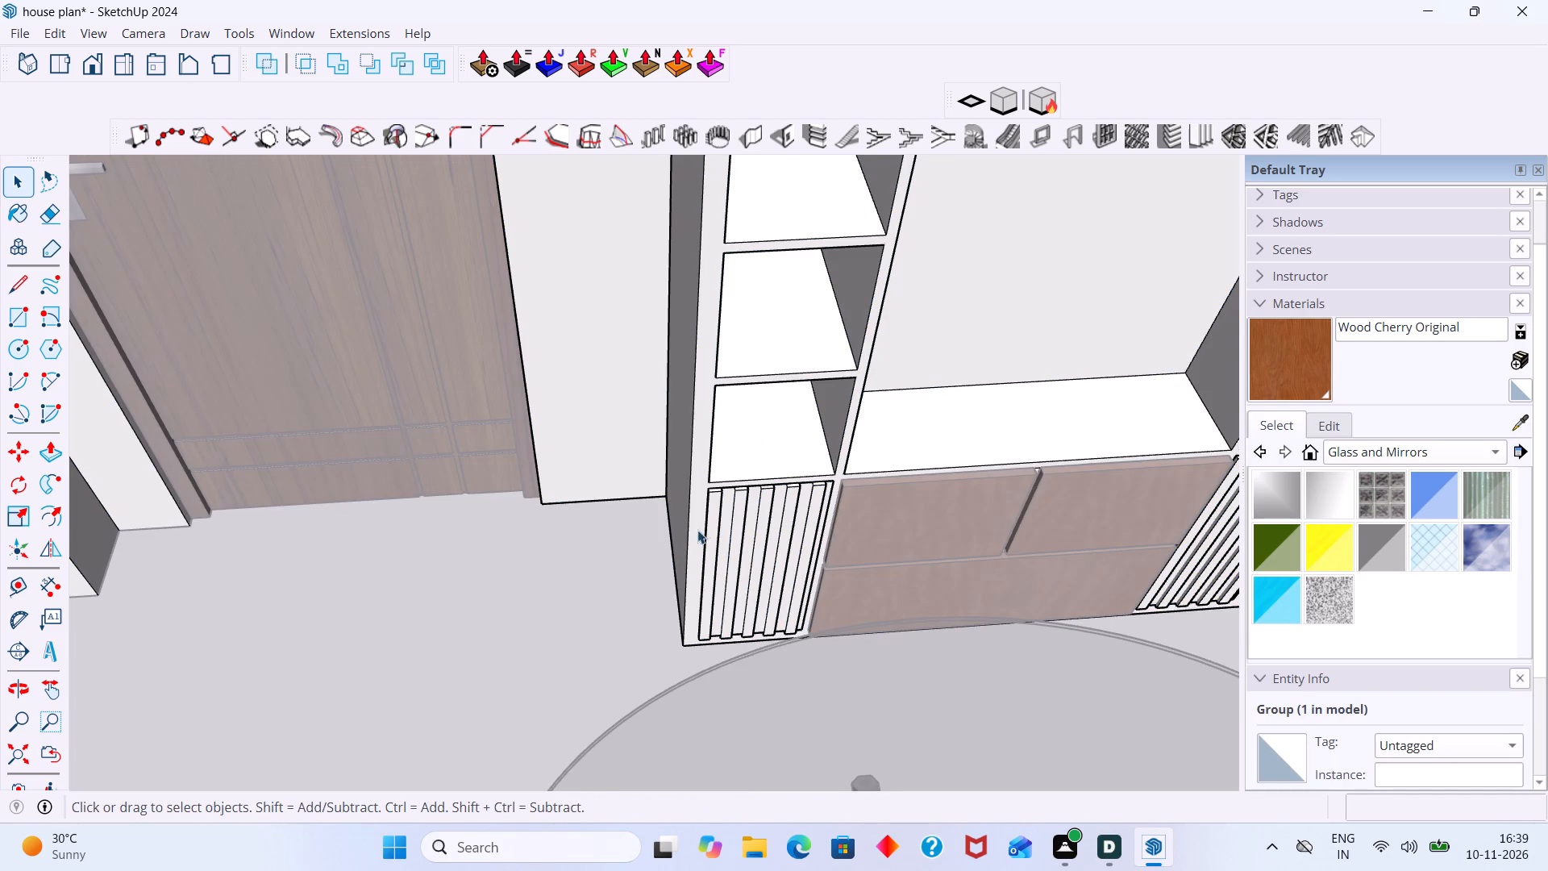
pyautogui.click(707, 527)
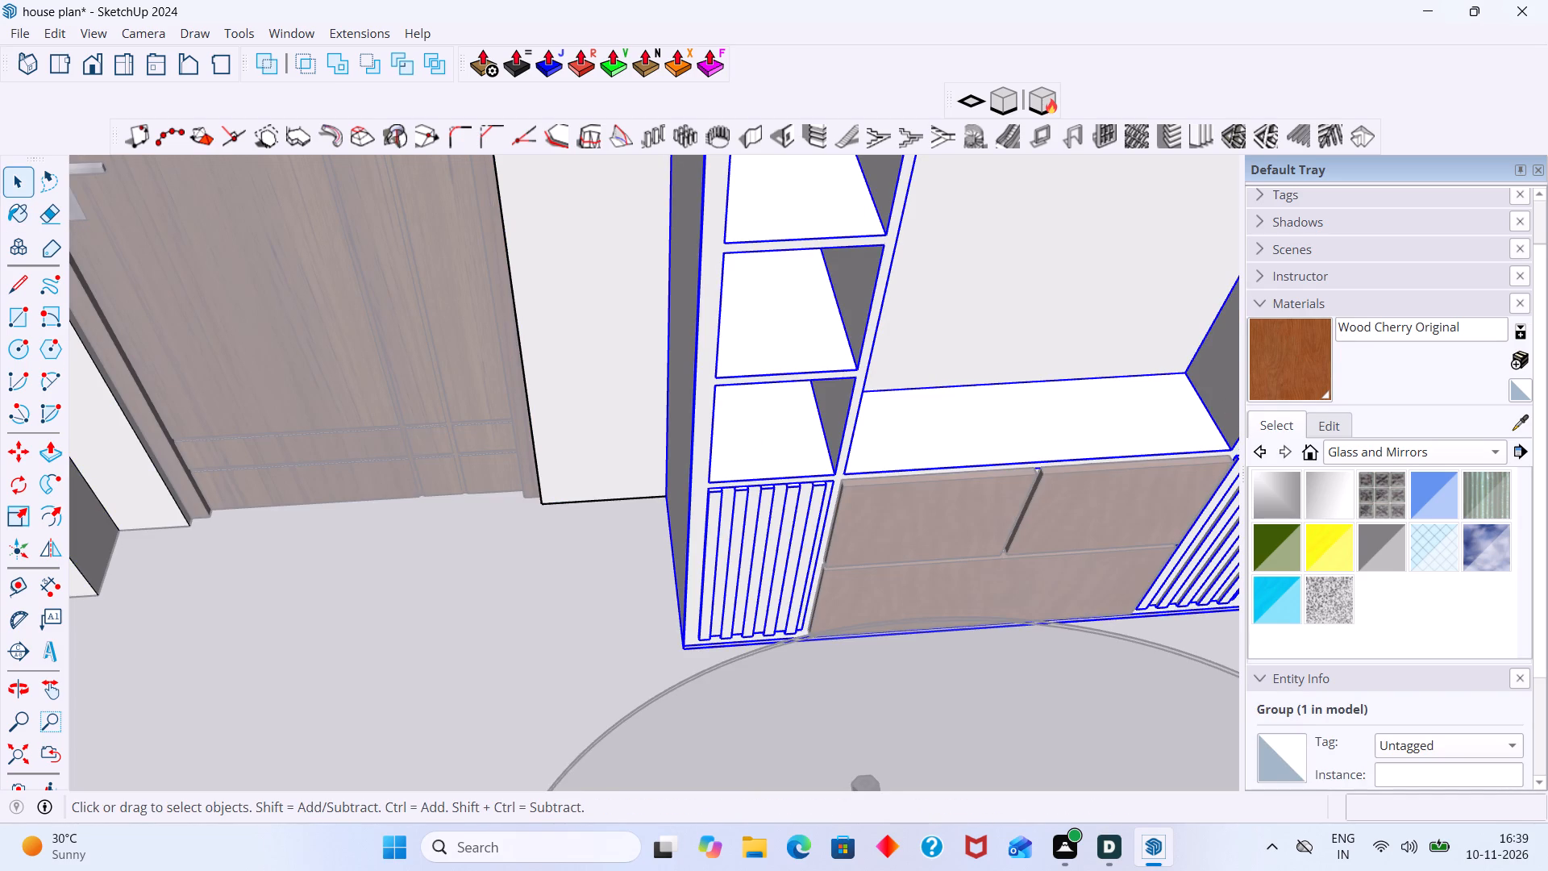
pyautogui.click(1320, 336)
pyautogui.click(783, 519)
pyautogui.scroll(-5, 868, 511)
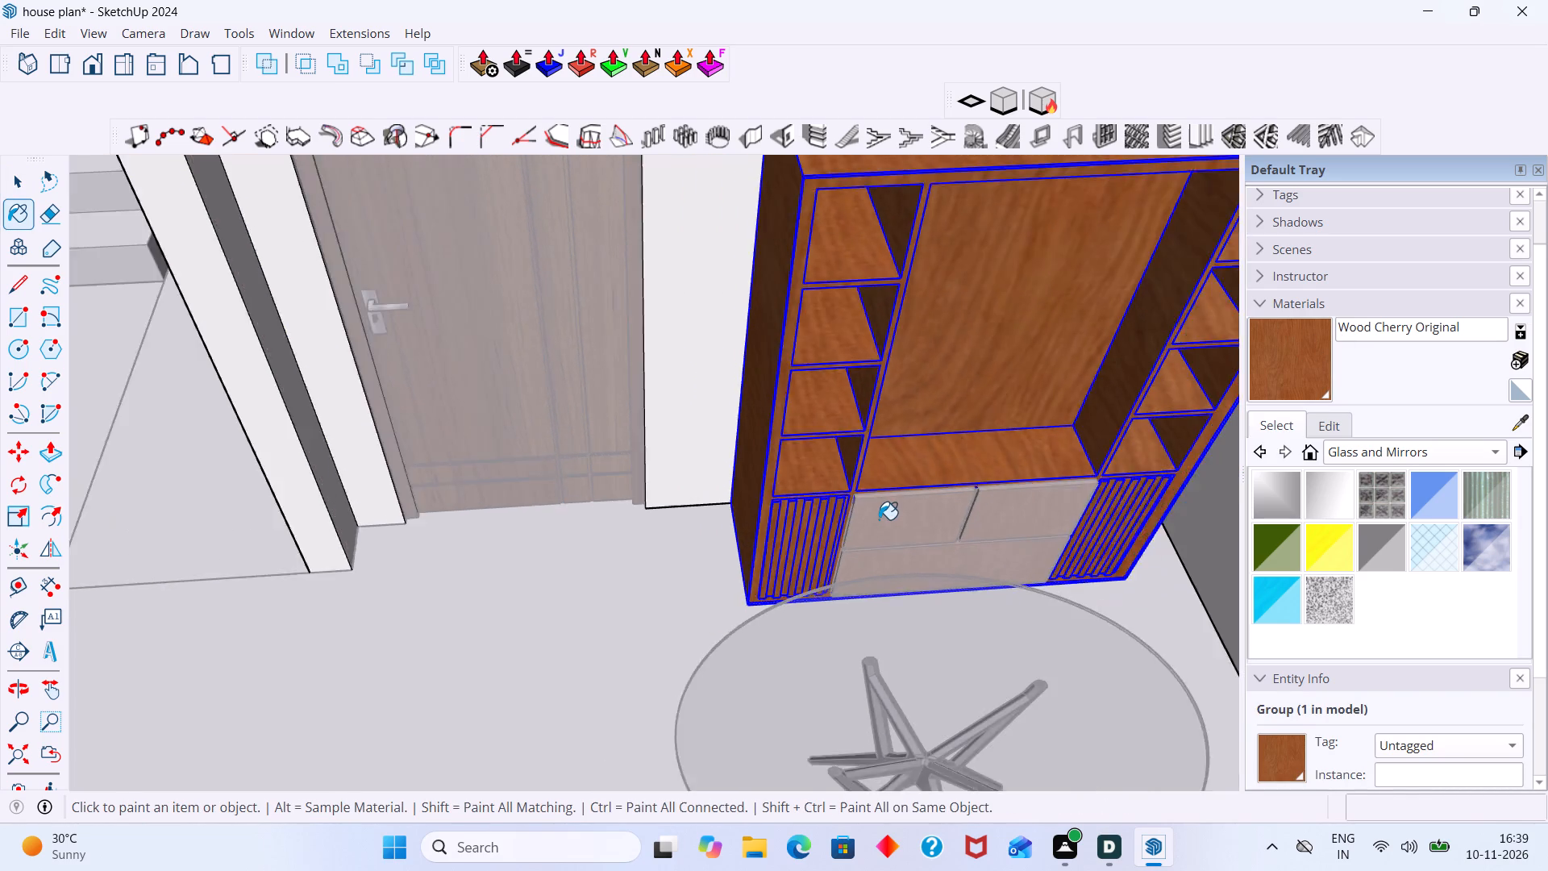
pyautogui.scroll(-5, 879, 519)
pyautogui.press('space')
pyautogui.scroll(-7, 1029, 440)
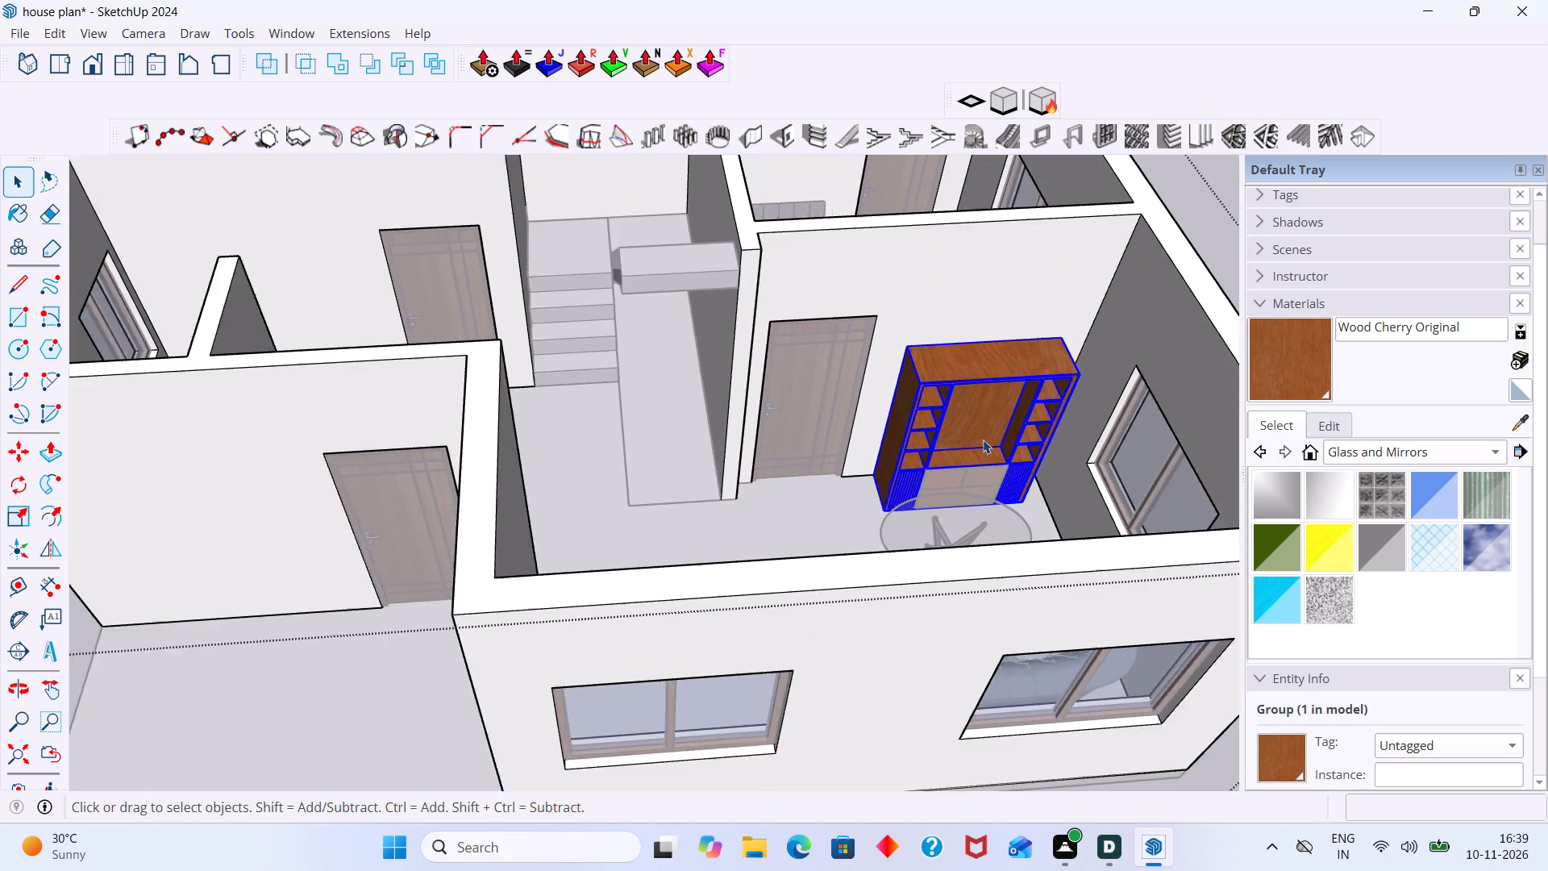
pyautogui.scroll(-2, 983, 440)
pyautogui.click(1213, 227)
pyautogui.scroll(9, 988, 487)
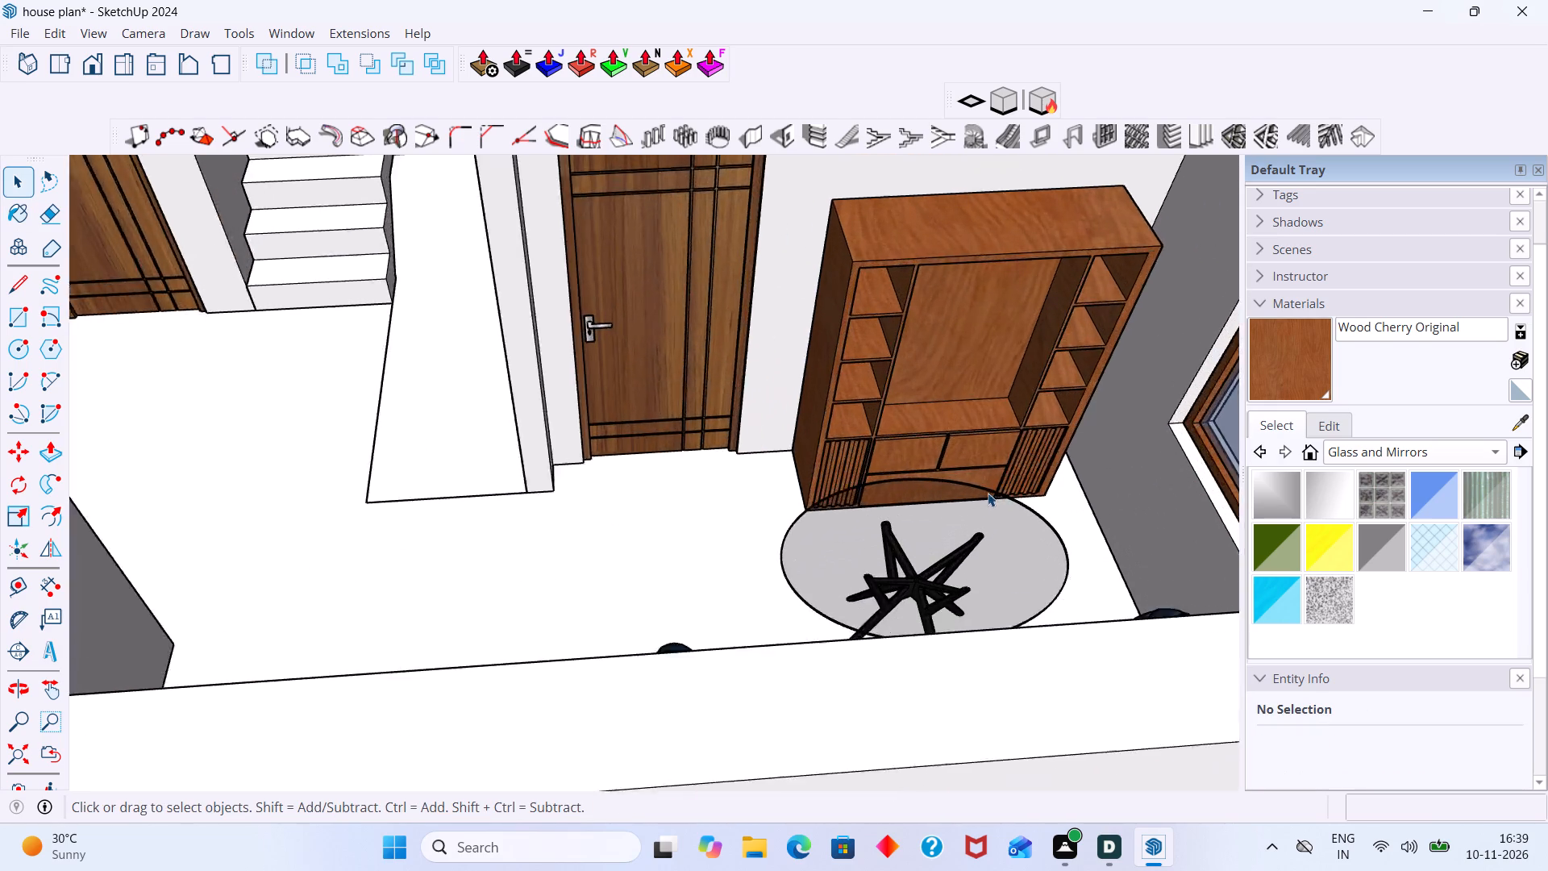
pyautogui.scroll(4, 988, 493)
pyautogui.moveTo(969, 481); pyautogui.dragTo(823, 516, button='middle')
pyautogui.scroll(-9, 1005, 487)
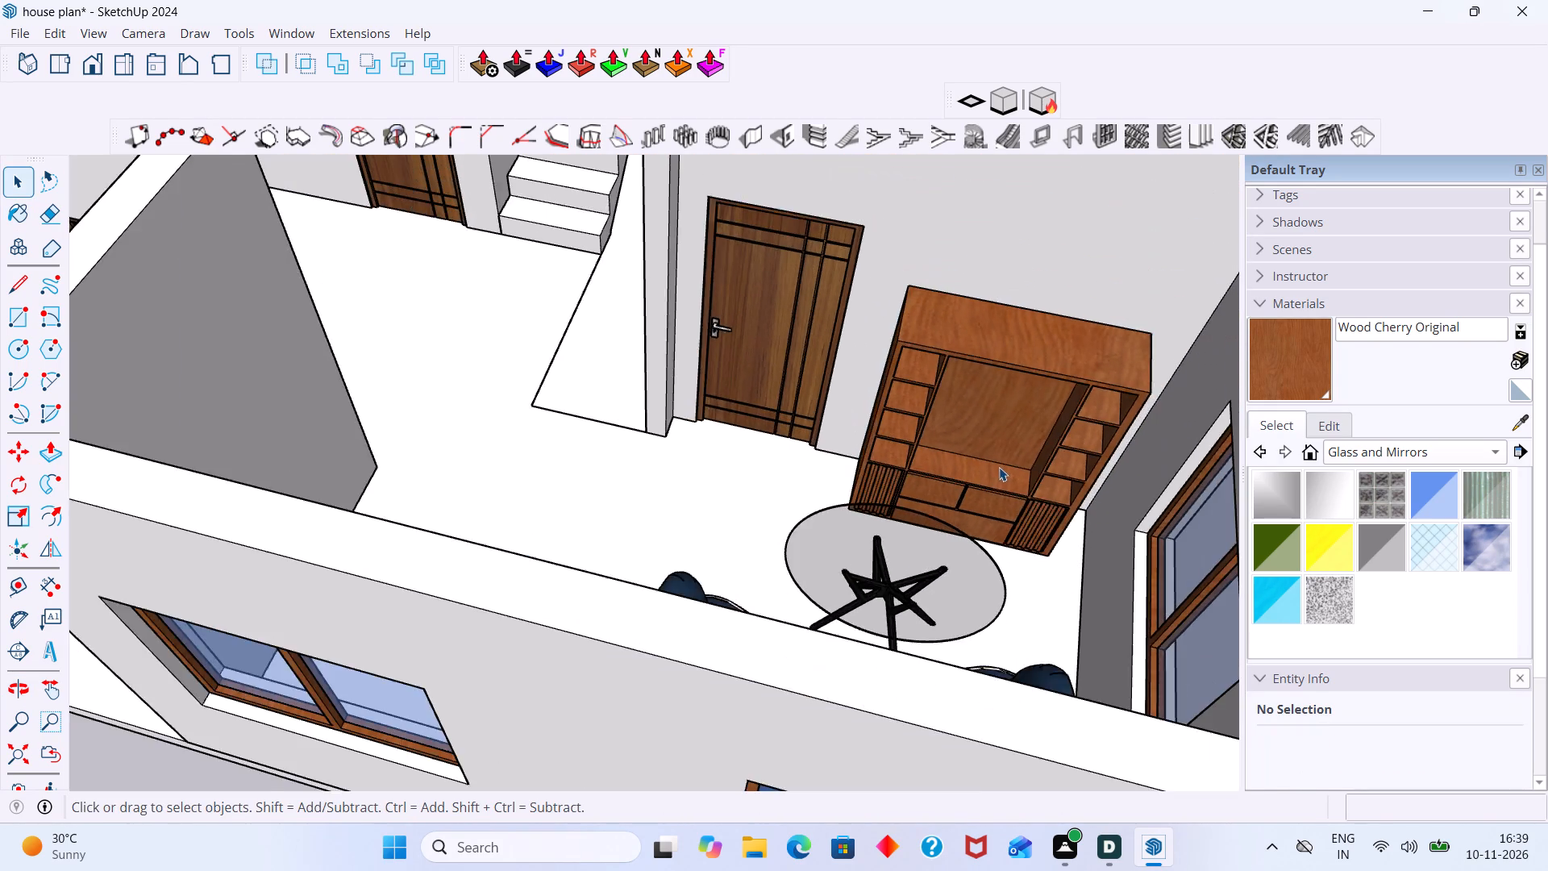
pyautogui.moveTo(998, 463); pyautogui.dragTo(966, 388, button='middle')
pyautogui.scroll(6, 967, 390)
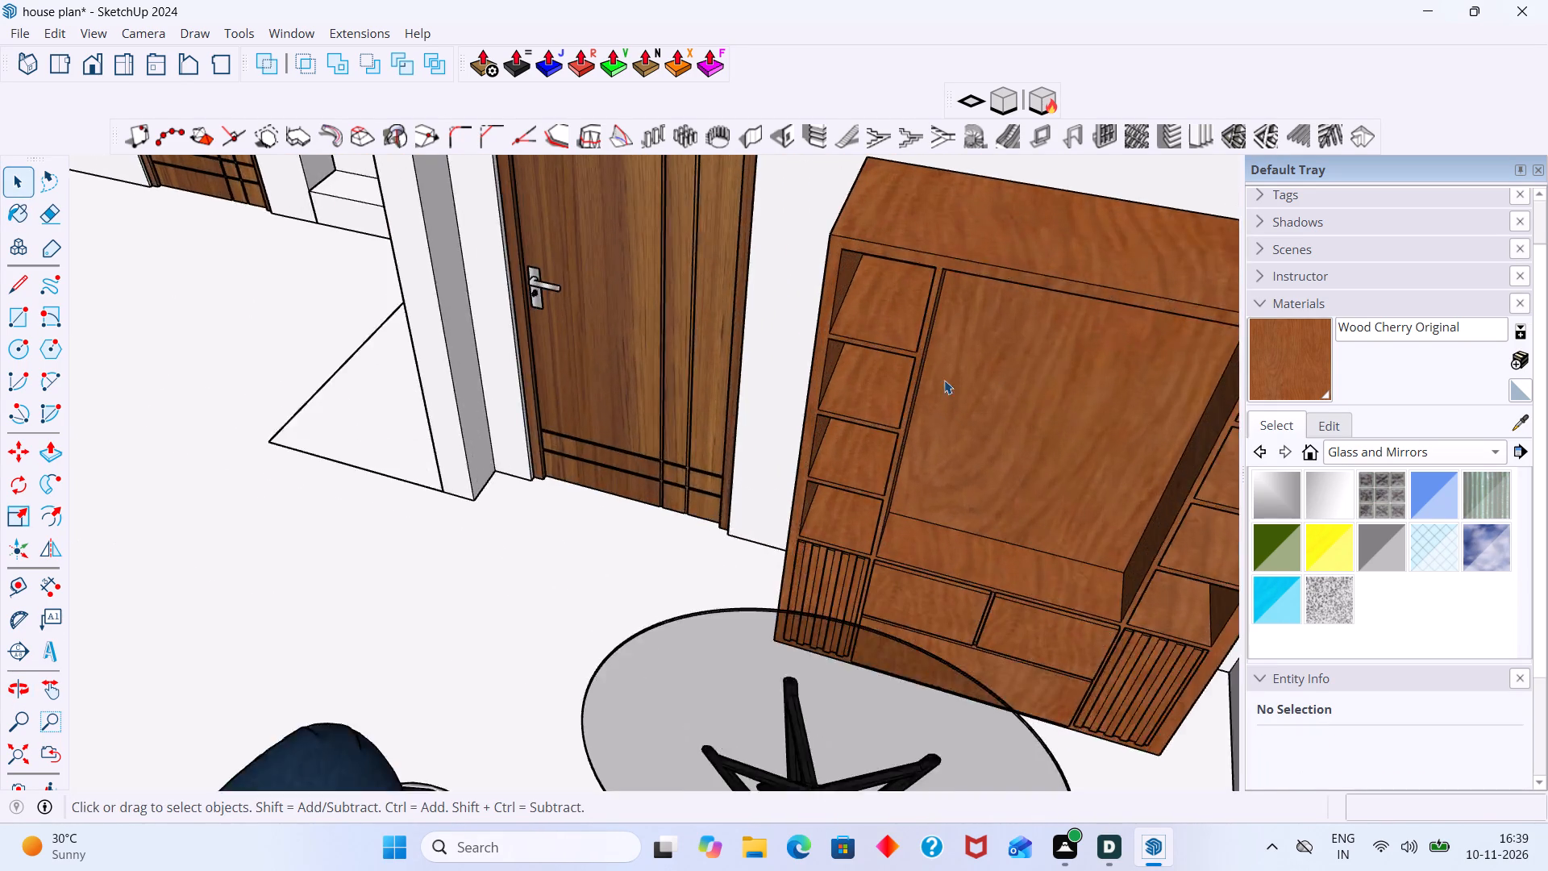
# Examine the painted wall unit in the living room from several angles, down to its drawer fronts and slatted panels.
pyautogui.scroll(7, 944, 380)
pyautogui.moveTo(937, 384); pyautogui.dragTo(938, 323, button='middle')
pyautogui.scroll(-11, 938, 331)
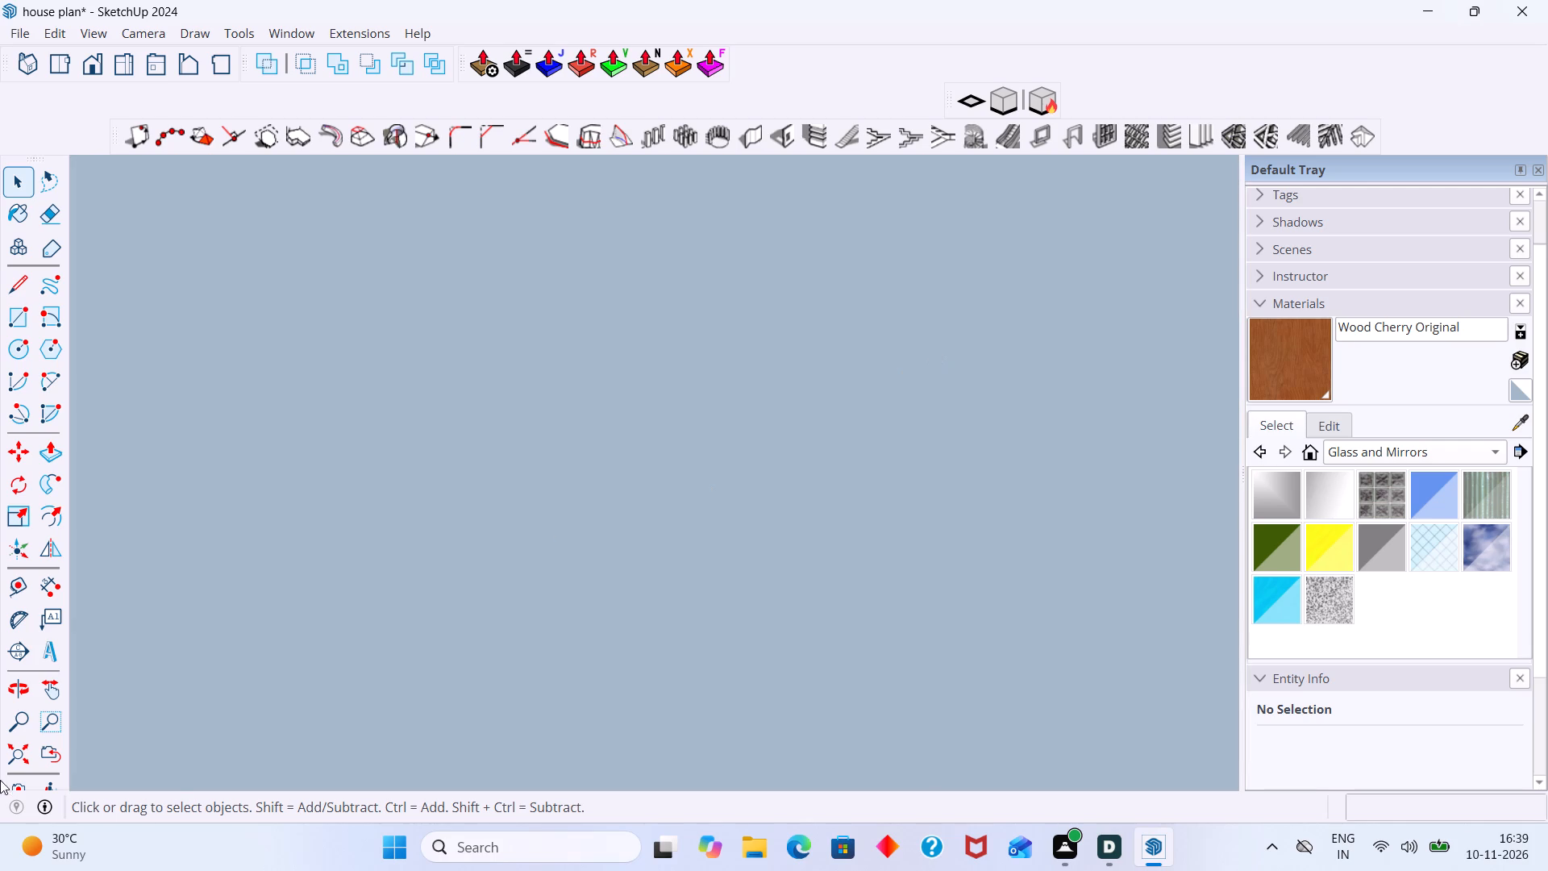
pyautogui.click(20, 769)
pyautogui.scroll(-3, 277, 708)
pyautogui.moveTo(594, 603); pyautogui.dragTo(784, 617, button='middle')
pyautogui.scroll(3, 796, 511)
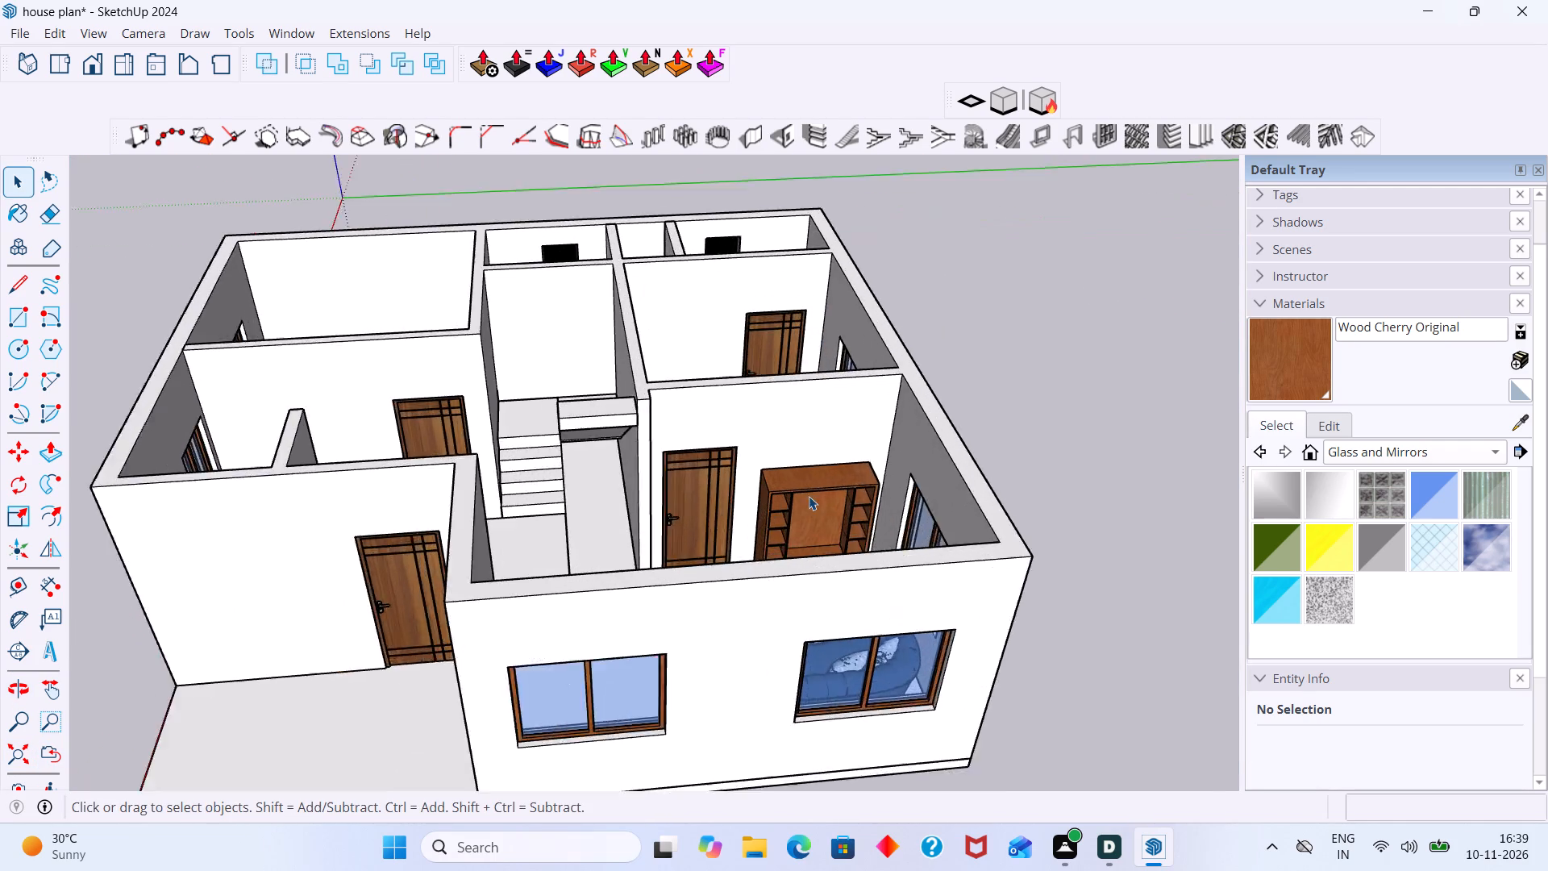
pyautogui.scroll(11, 809, 496)
pyautogui.moveTo(762, 523); pyautogui.dragTo(724, 522, button='middle')
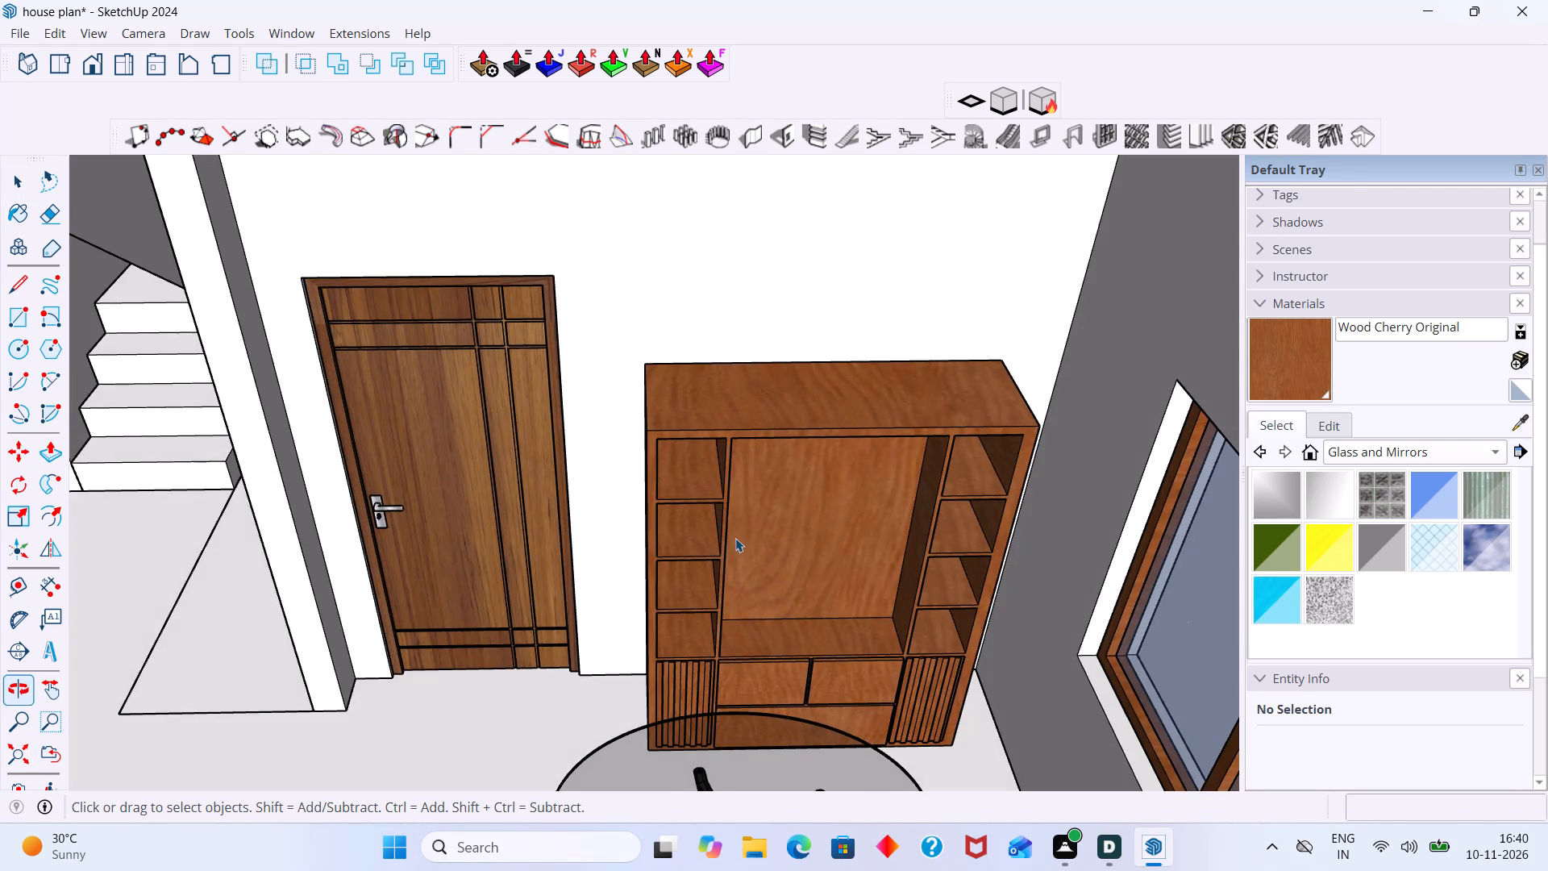
pyautogui.scroll(-2, 735, 537)
pyautogui.scroll(5, 734, 535)
pyautogui.moveTo(754, 631); pyautogui.dragTo(729, 585, button='middle')
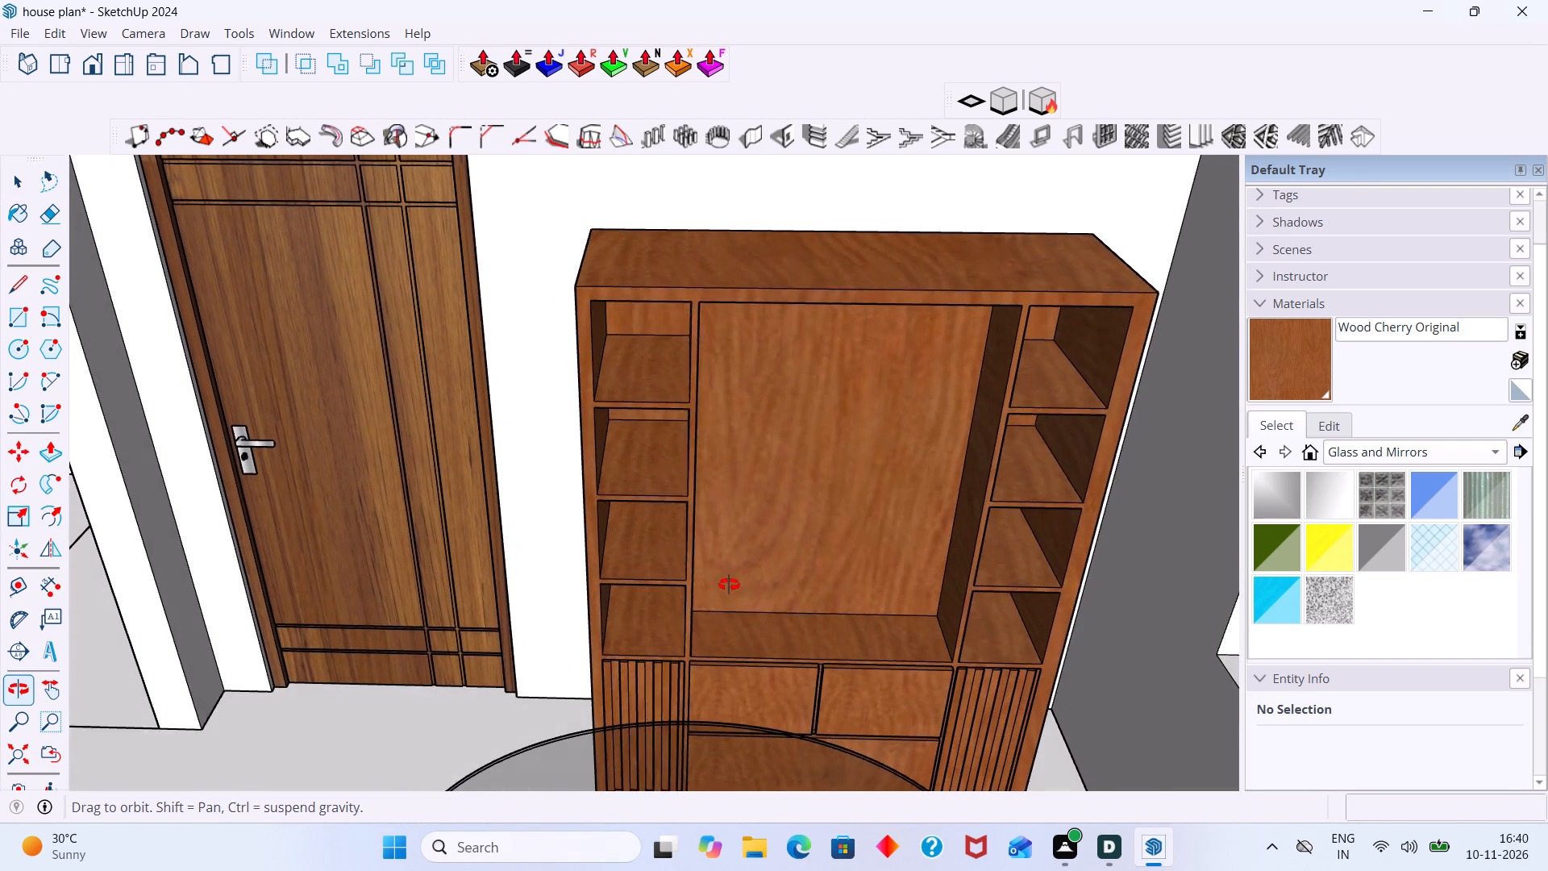
pyautogui.moveTo(729, 585); pyautogui.dragTo(718, 574, button='middle')
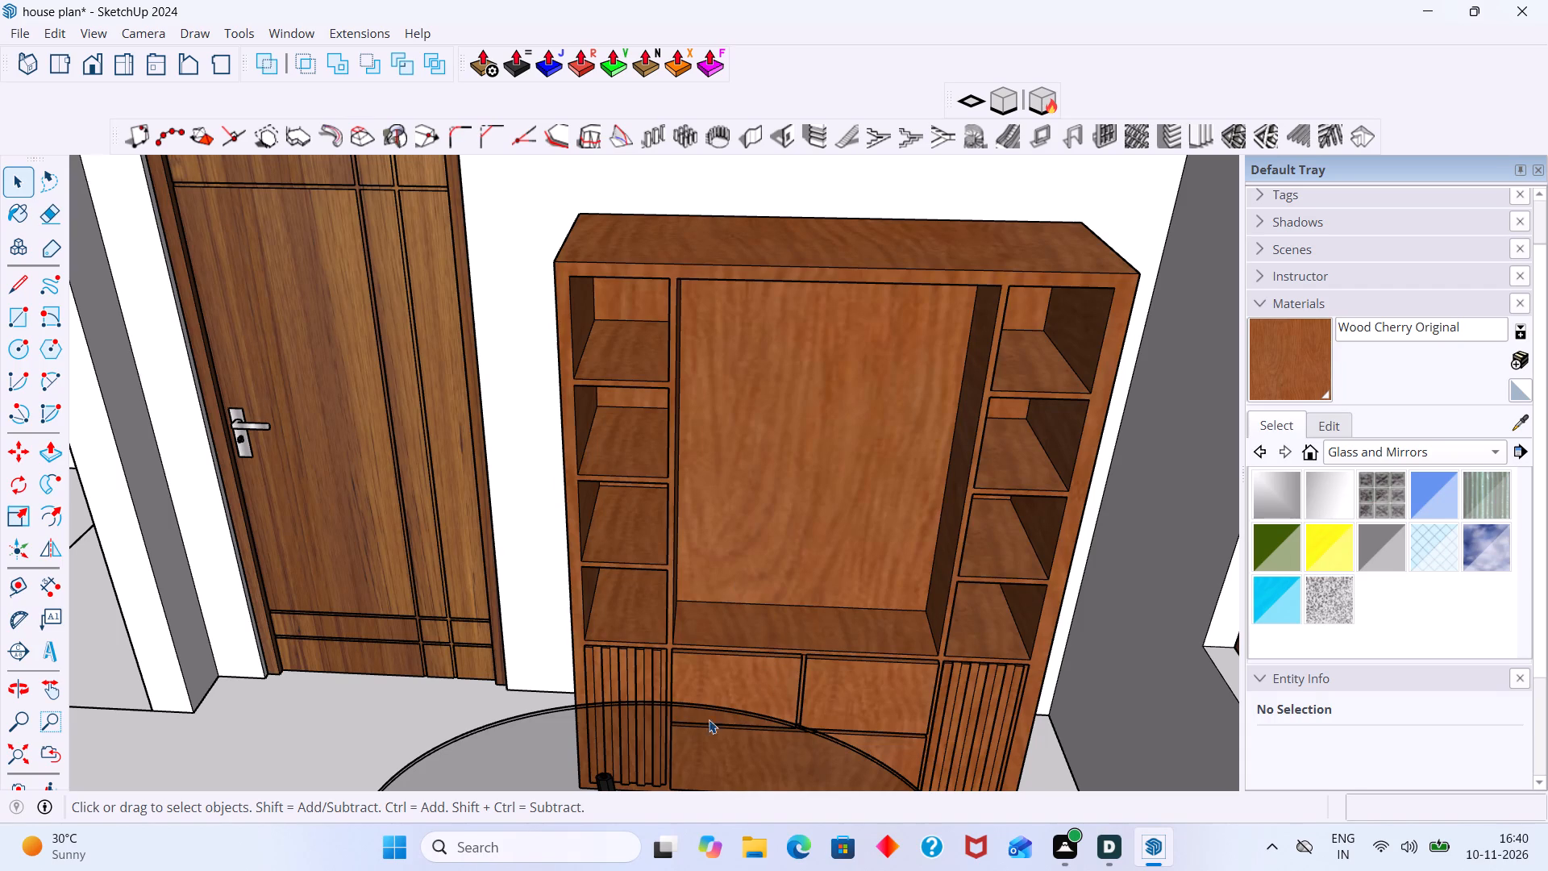
pyautogui.moveTo(719, 557); pyautogui.dragTo(741, 561, button='middle')
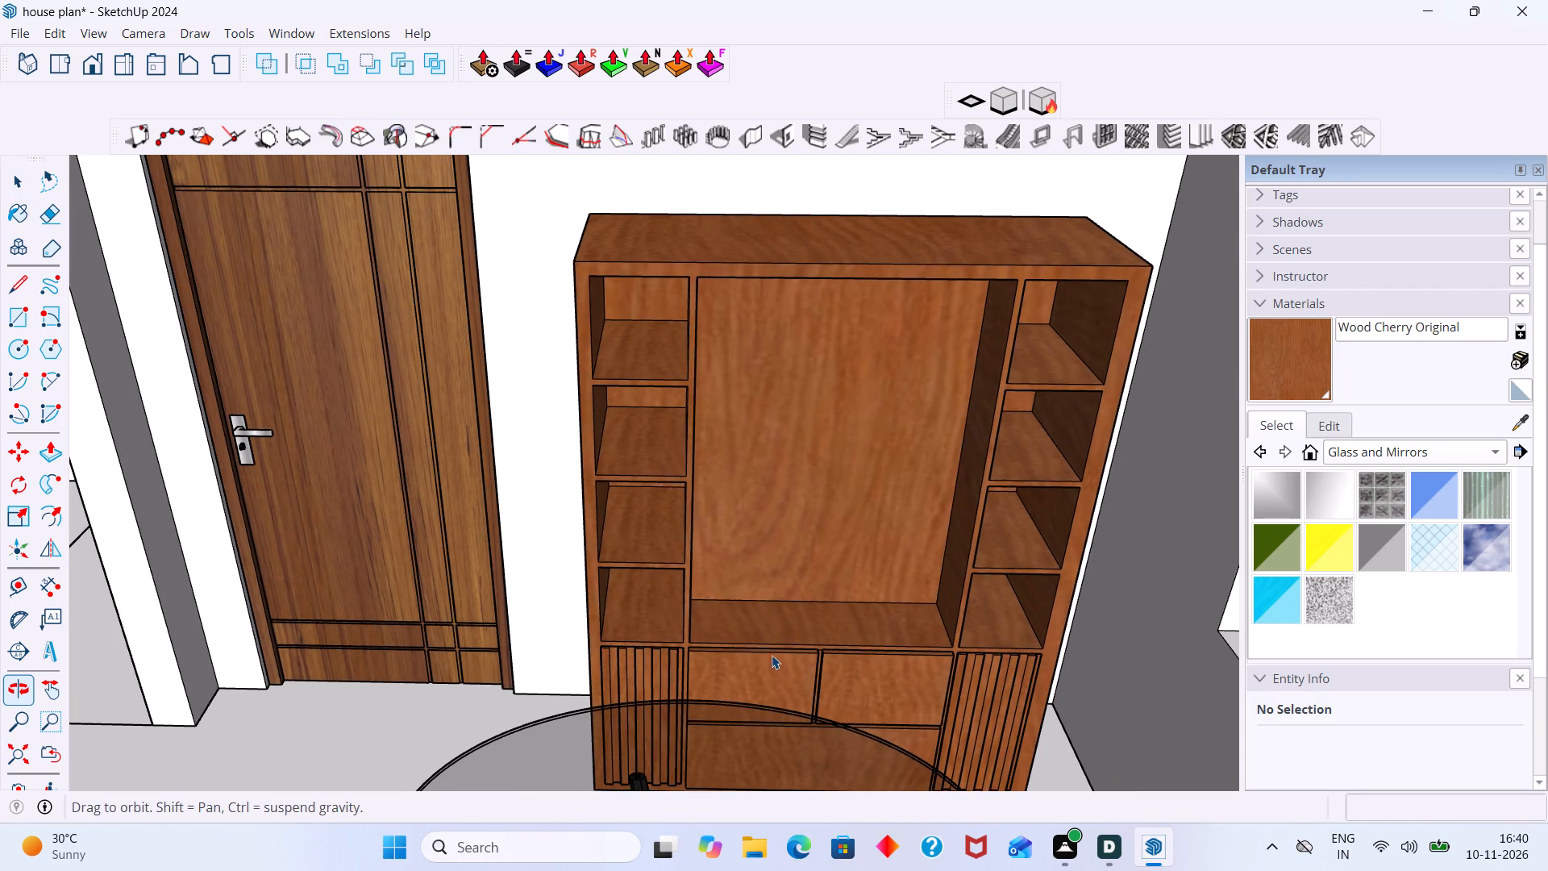
pyautogui.keyDown('shift'); pyautogui.moveTo(774, 665); pyautogui.dragTo(772, 577, button='middle'); pyautogui.keyUp('shift')
pyautogui.moveTo(768, 599); pyautogui.dragTo(767, 656, button='middle')
pyautogui.scroll(2, 765, 656)
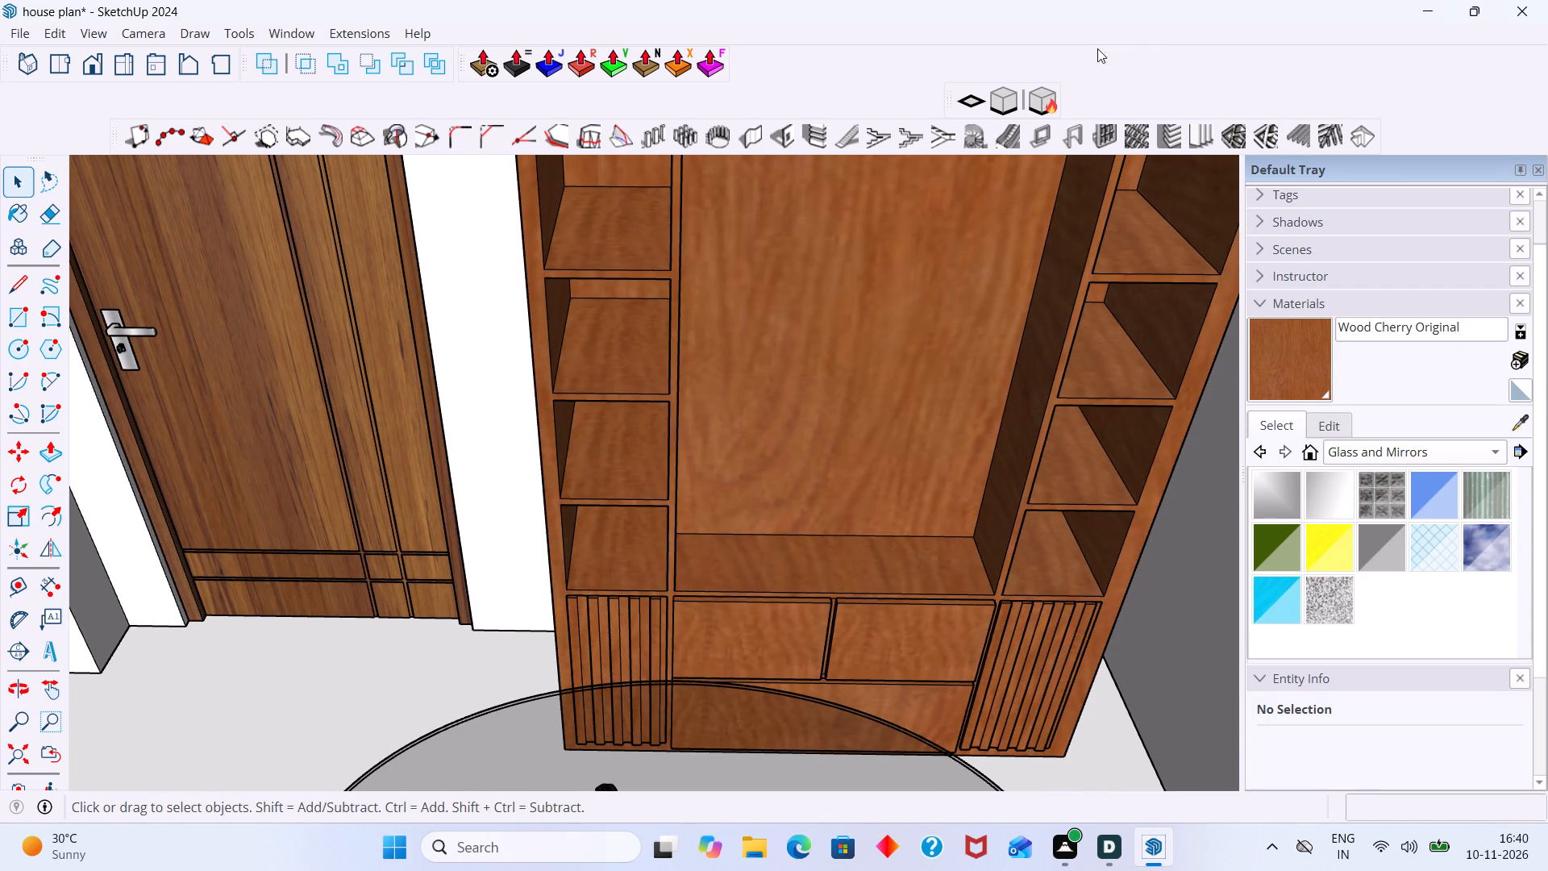
# Show the Click-Change 2 - Kitchen equipment tools and place a metal bar handle on the wall unit's left drawer front.
pyautogui.rightClick(1151, 61)
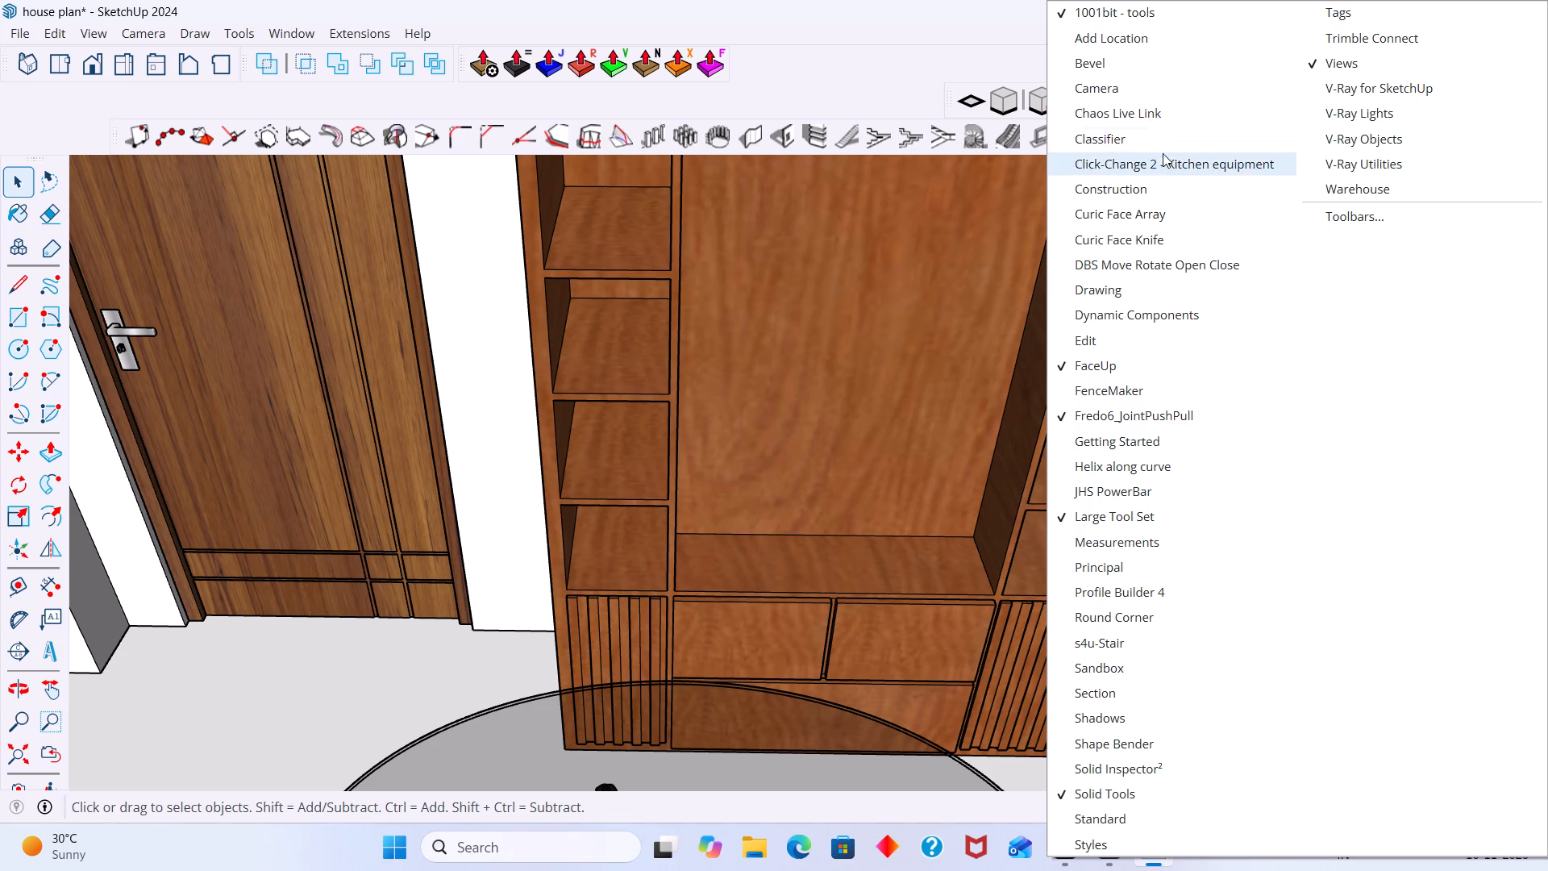
pyautogui.click(1157, 165)
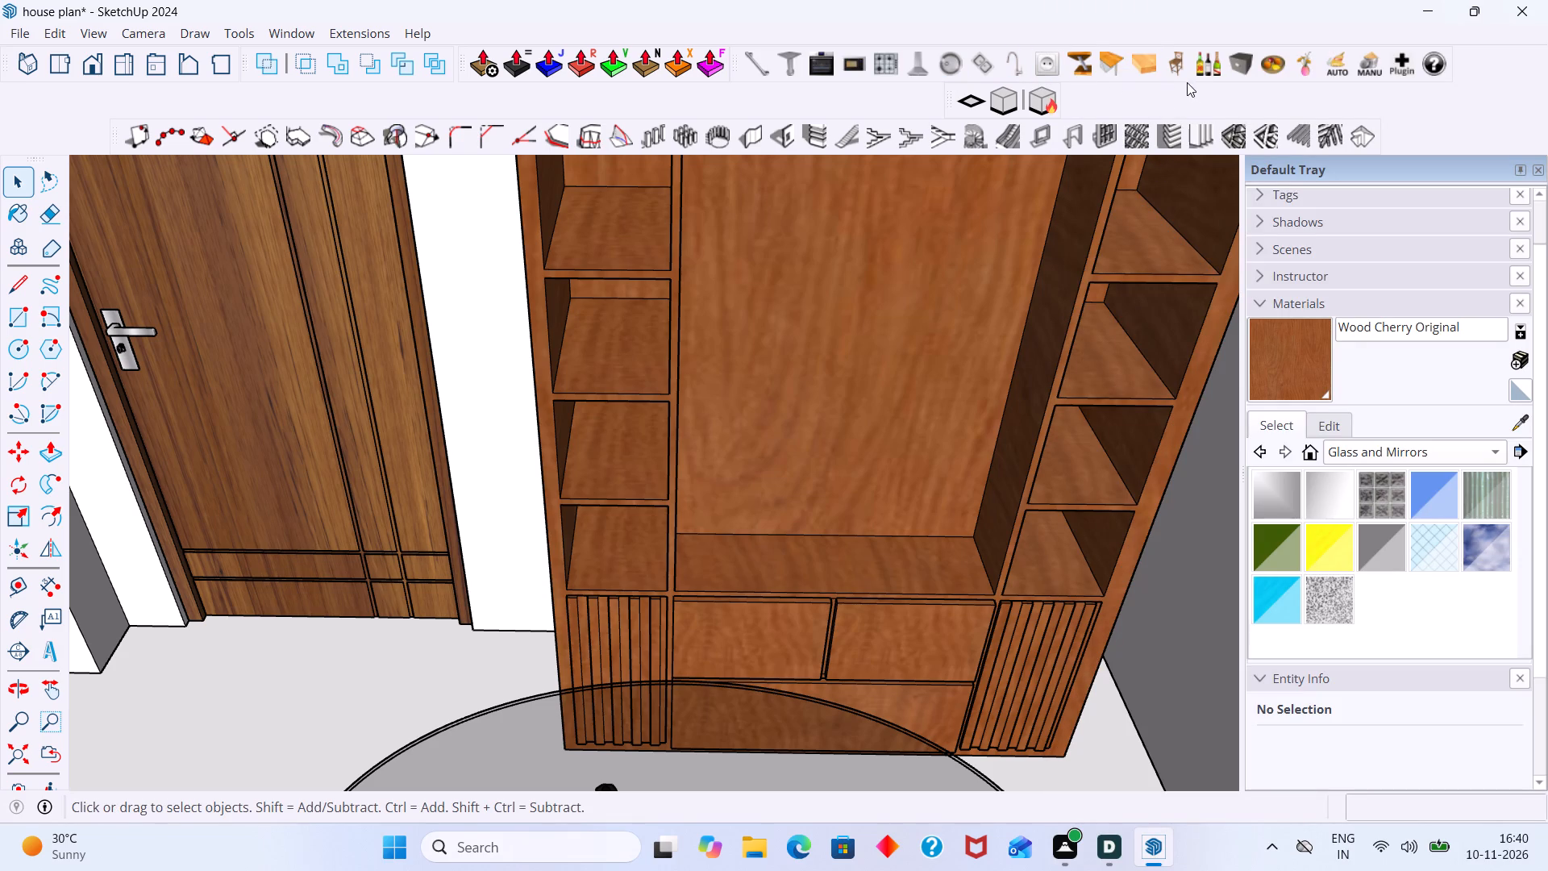
pyautogui.click(759, 70)
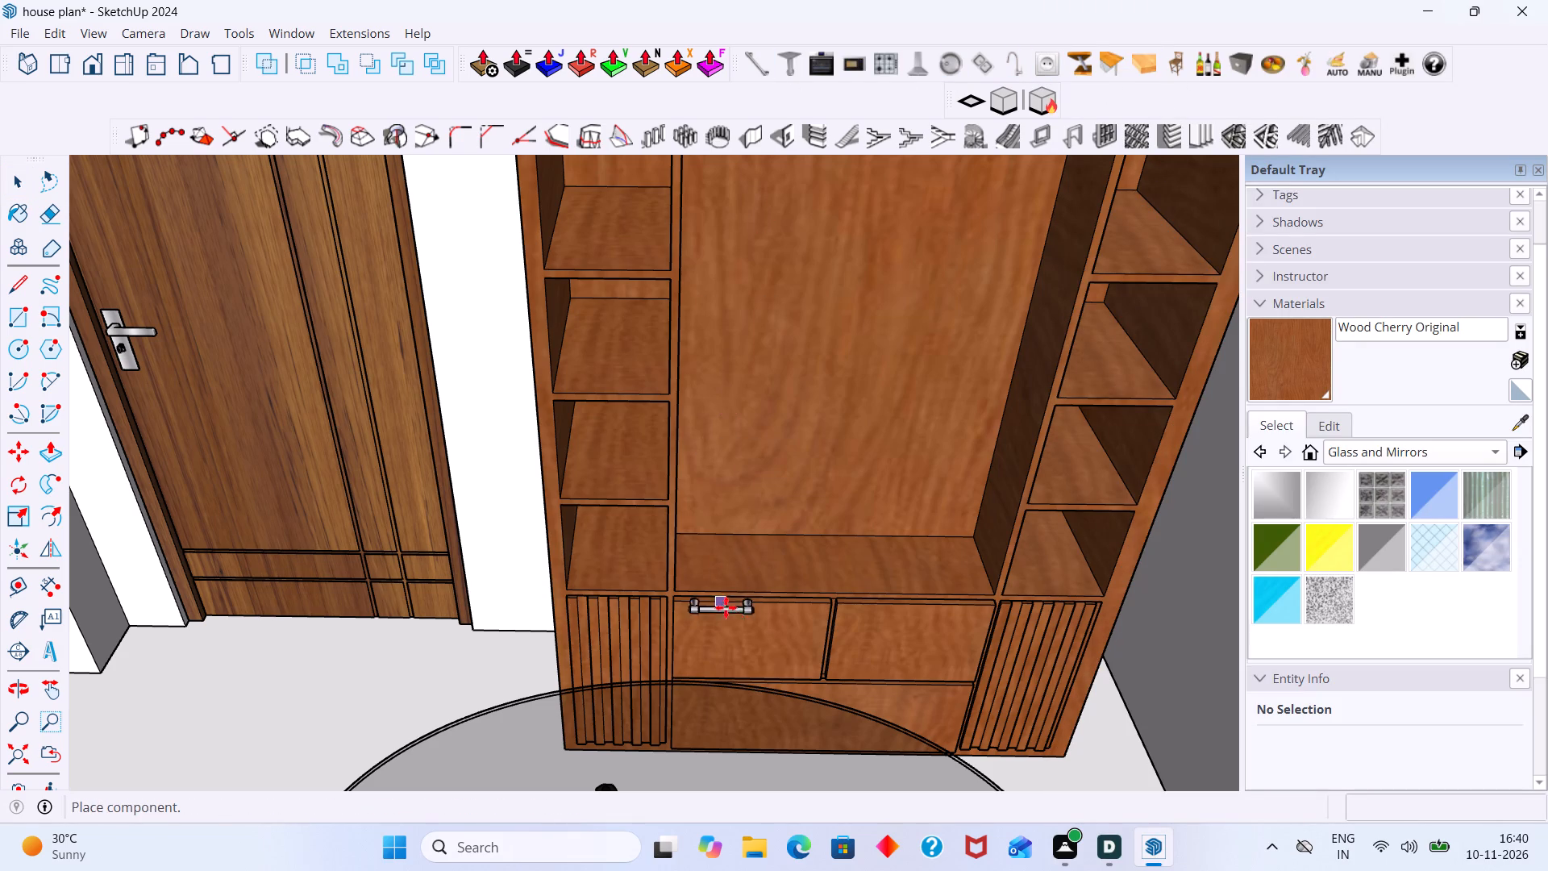
pyautogui.scroll(8, 756, 635)
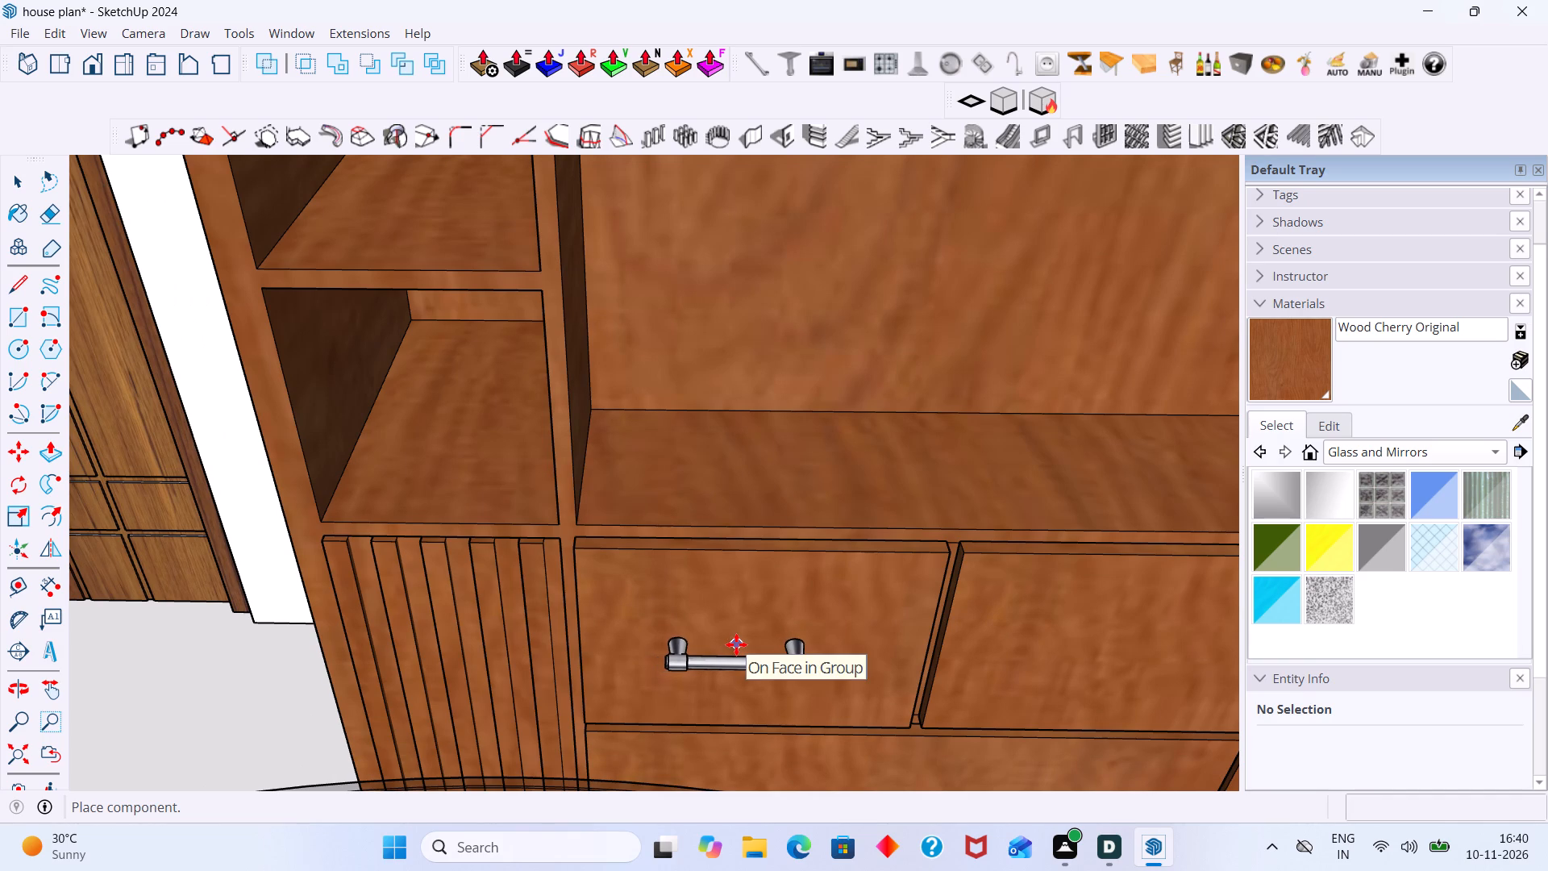
pyautogui.press('space')
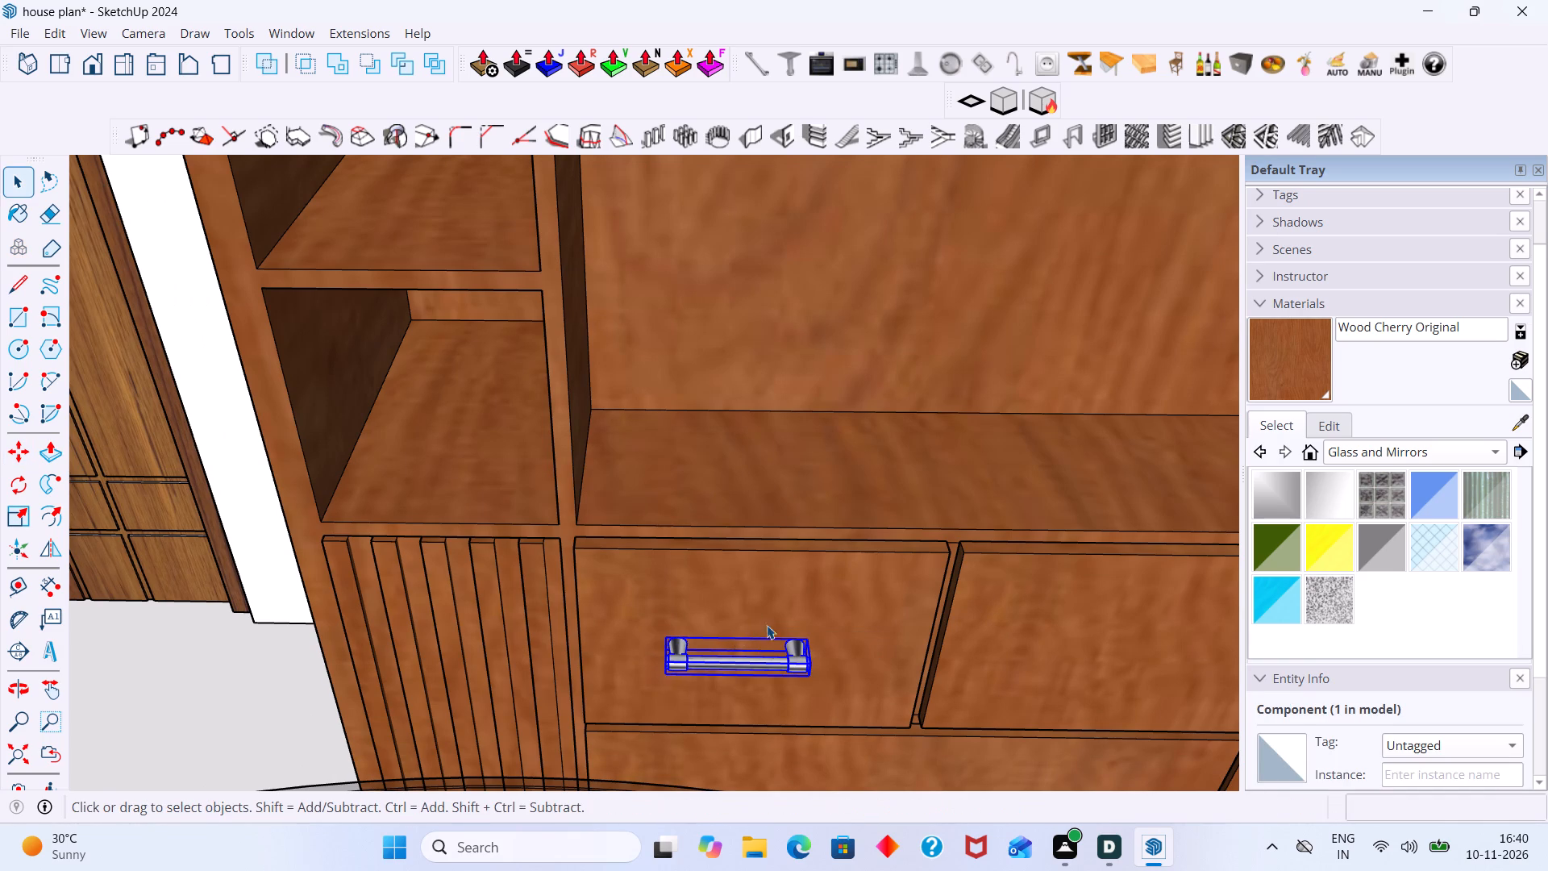
# Move the bar handle about 11/16" sideways toward the middle of the left drawer front.
pyautogui.press('l')
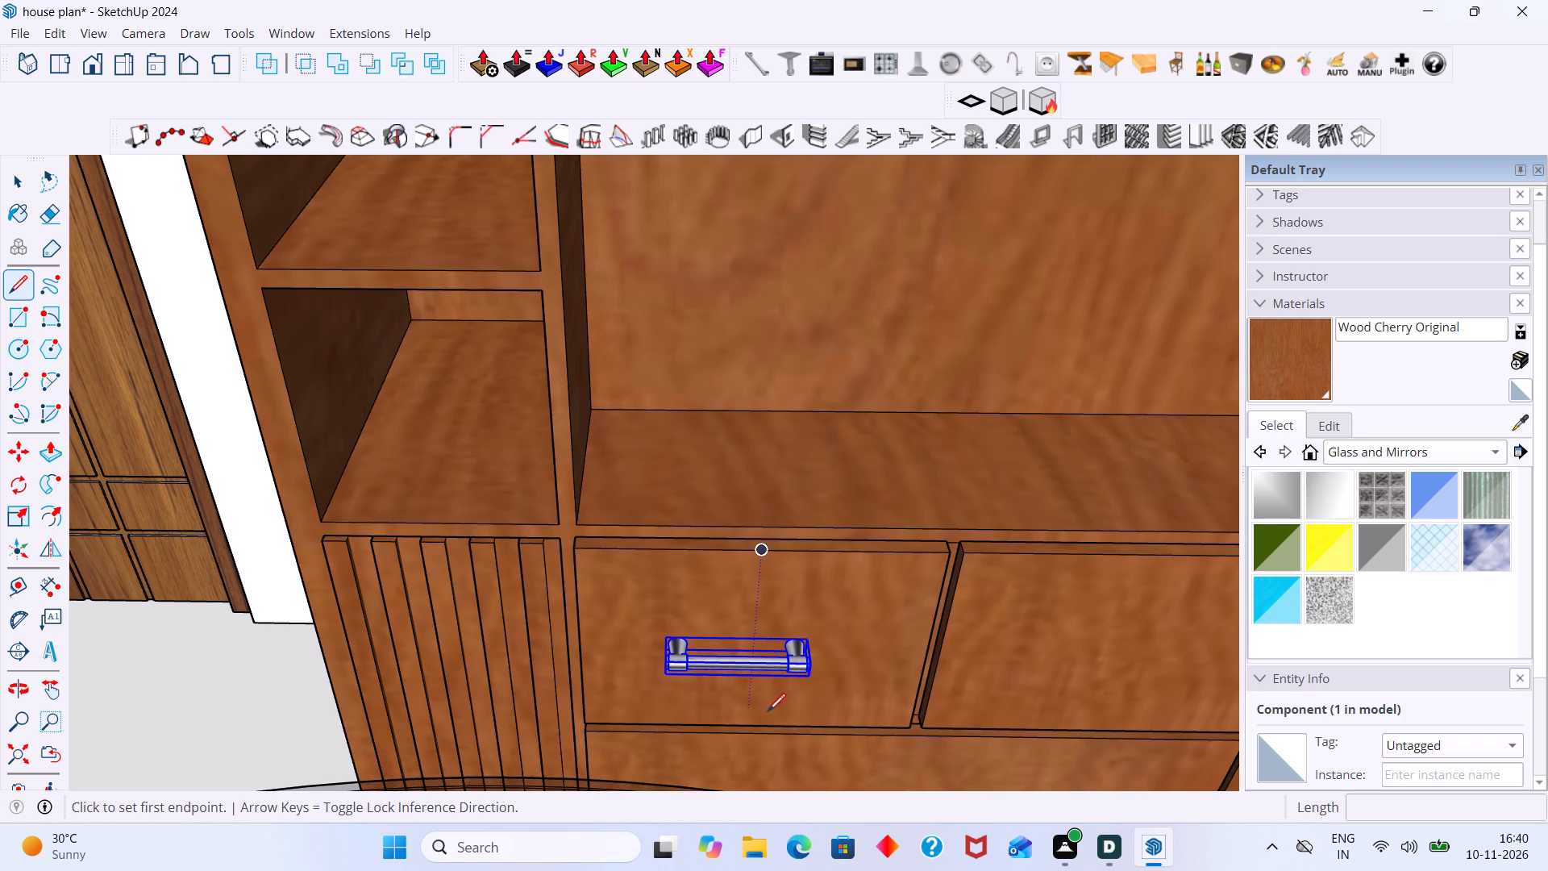
pyautogui.press('space')
pyautogui.click(747, 675)
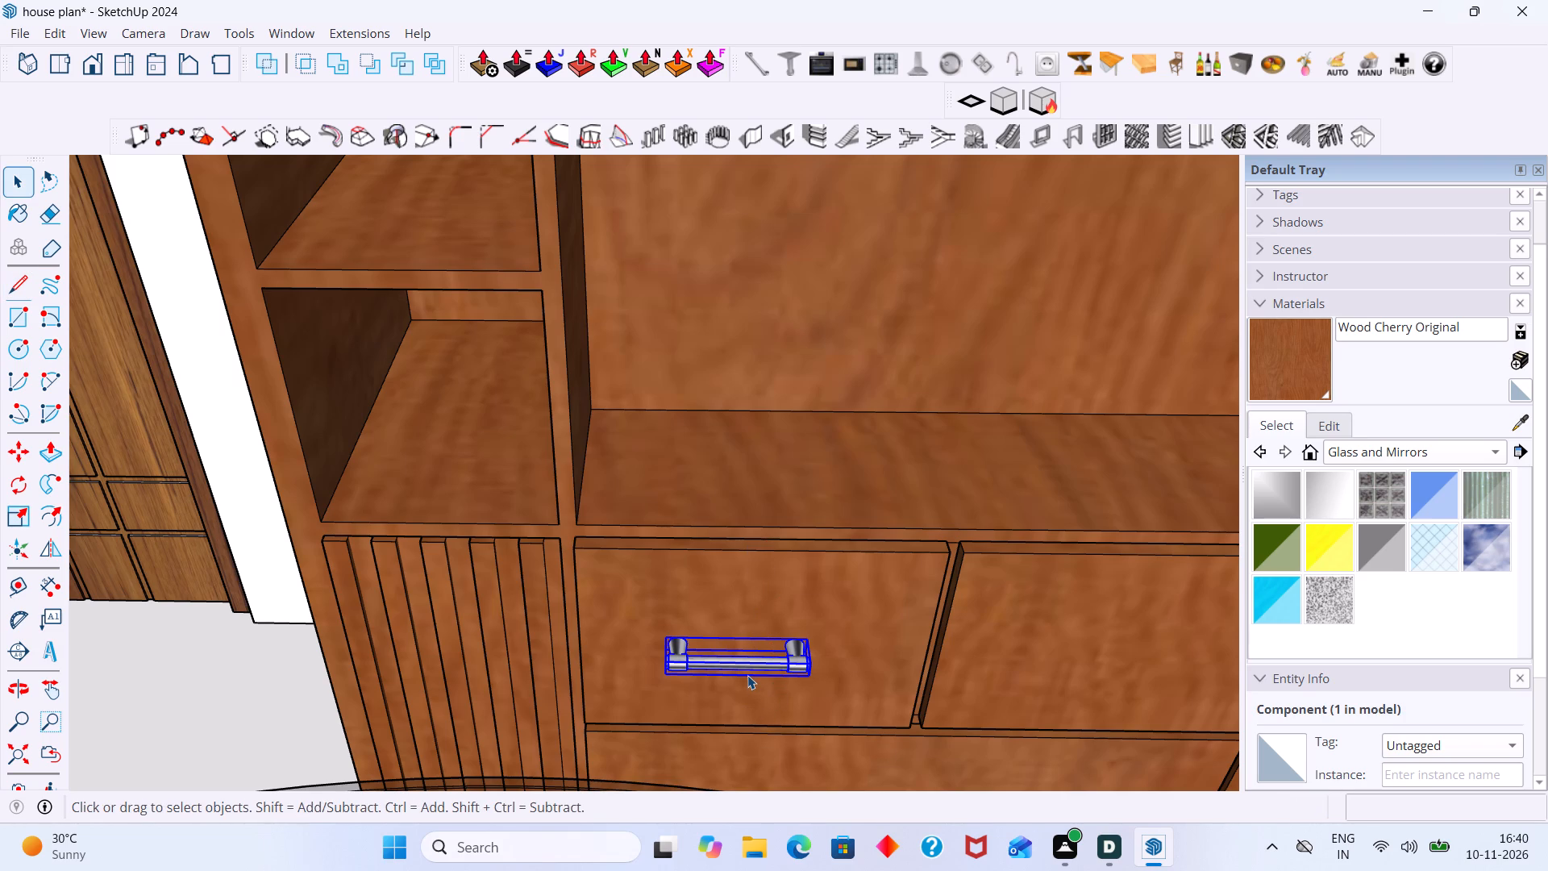
pyautogui.click(747, 675)
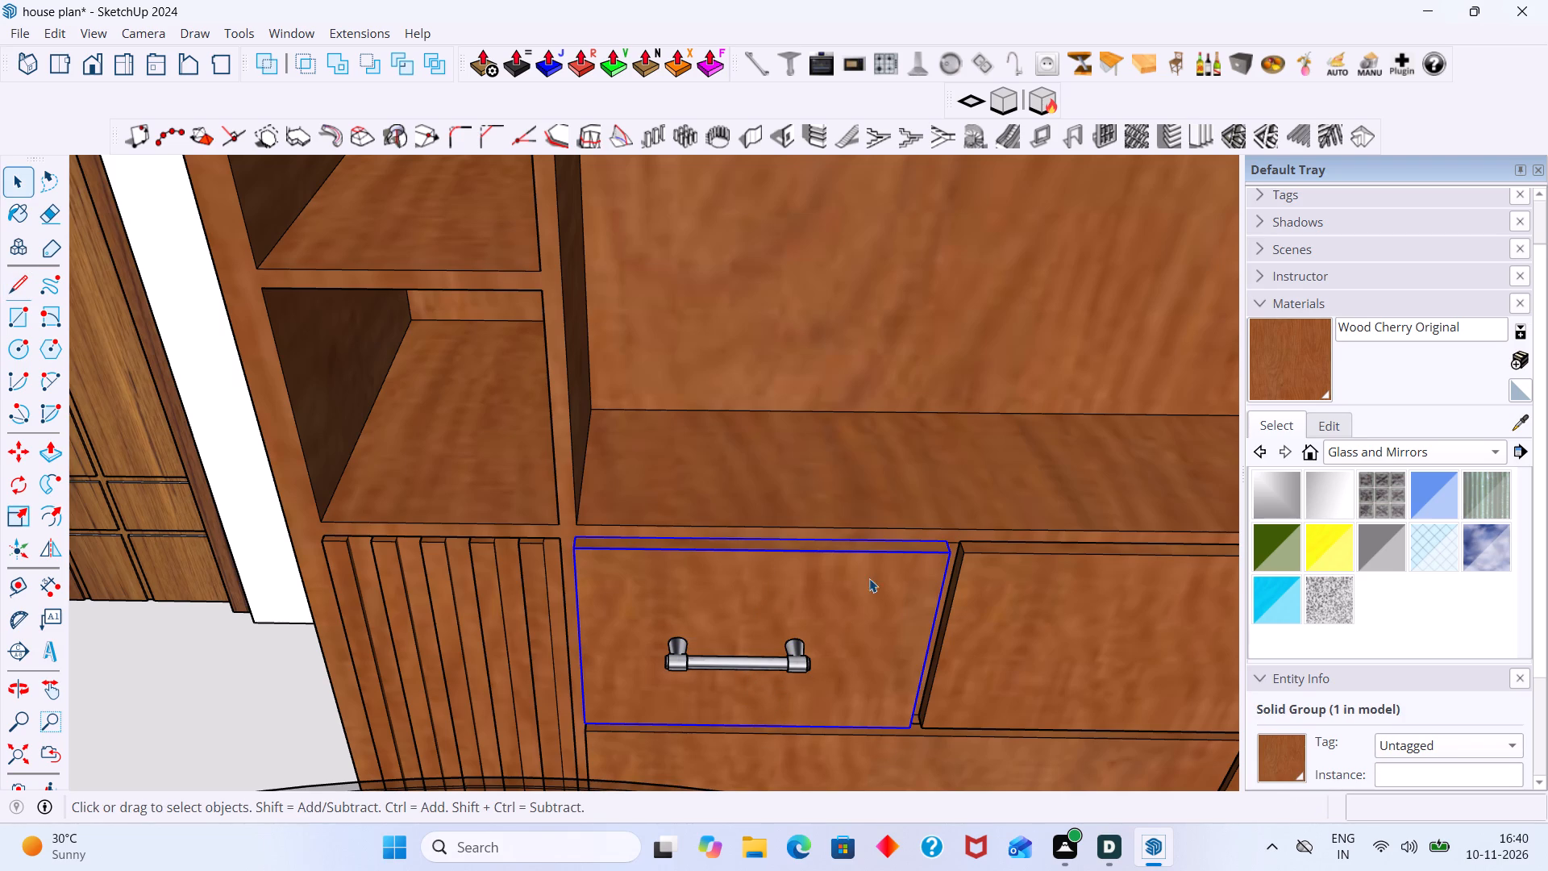
pyautogui.click(785, 655)
pyautogui.press('m')
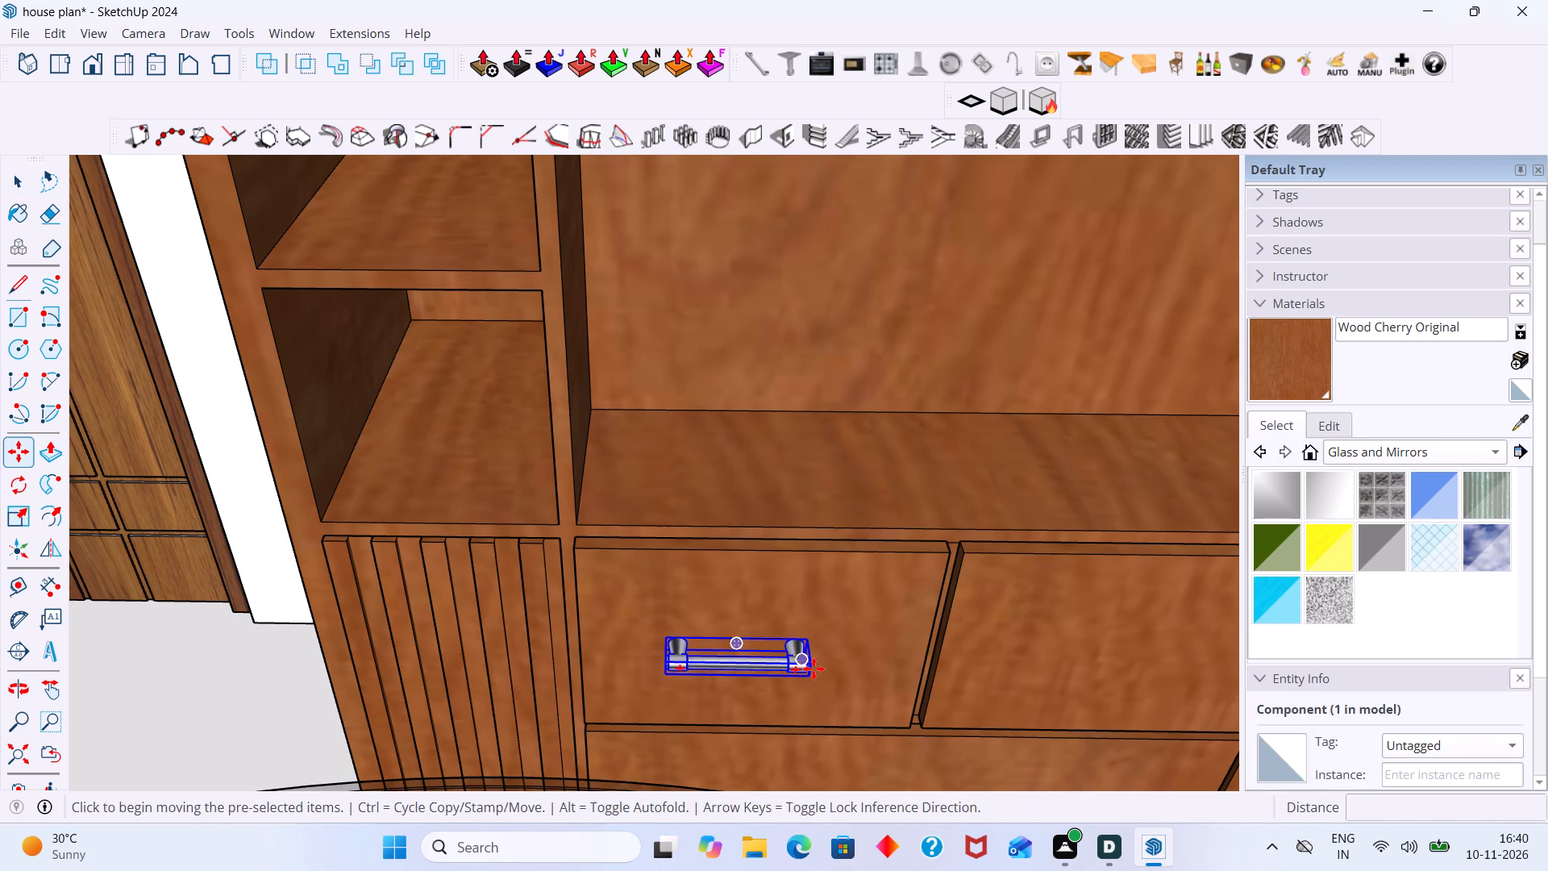
pyautogui.click(814, 669)
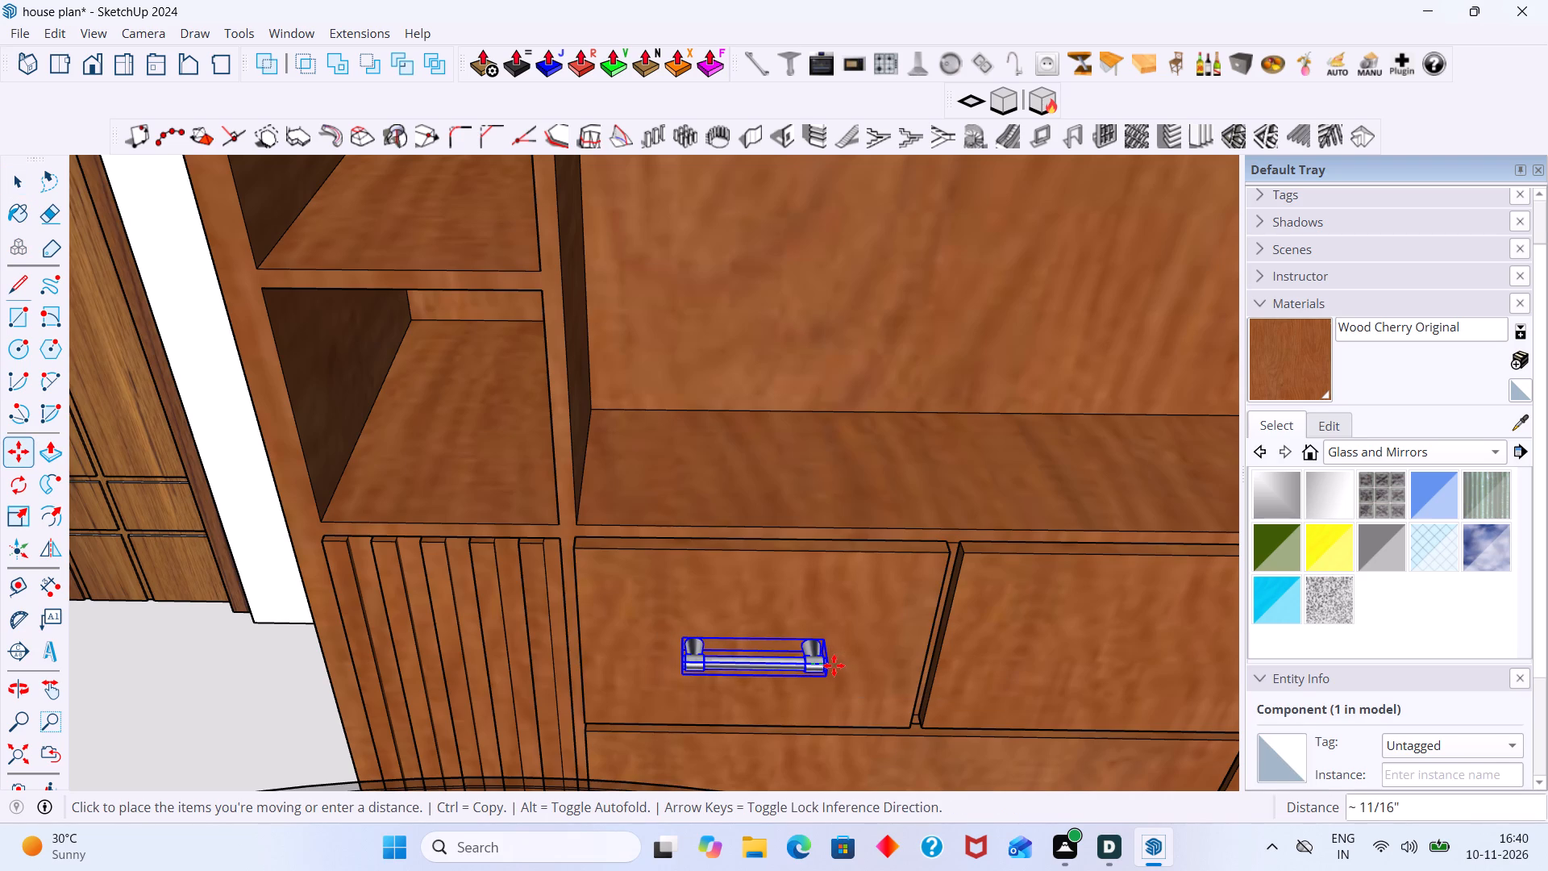
pyautogui.click(834, 665)
pyautogui.click(834, 665)
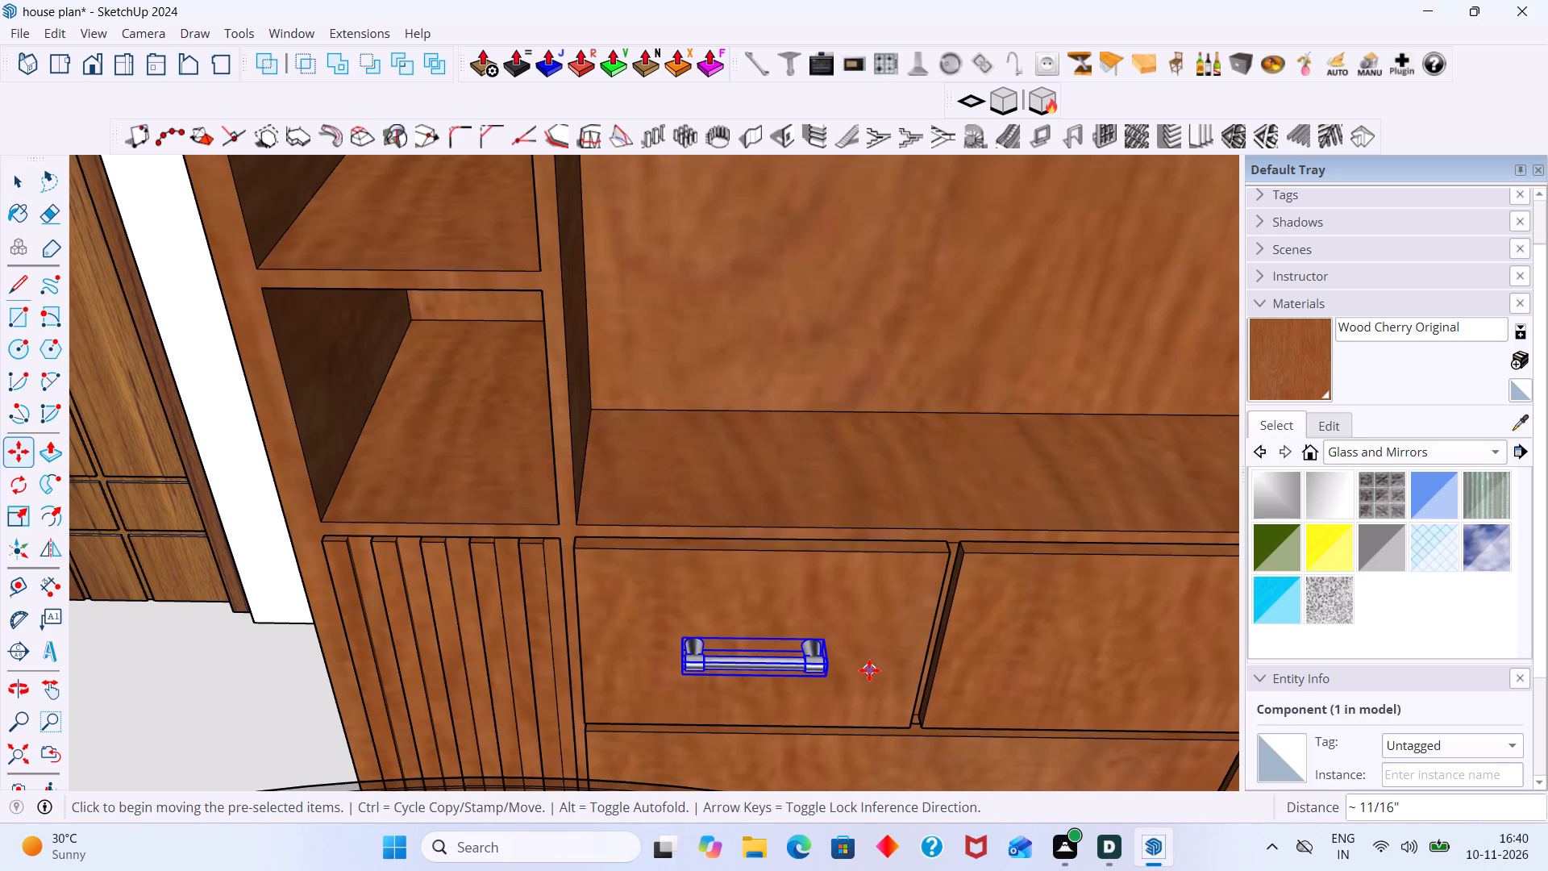
# Copy the bar handle about 1' 3 11/16" across onto the right drawer front, level with the original.
pyautogui.click(837, 669)
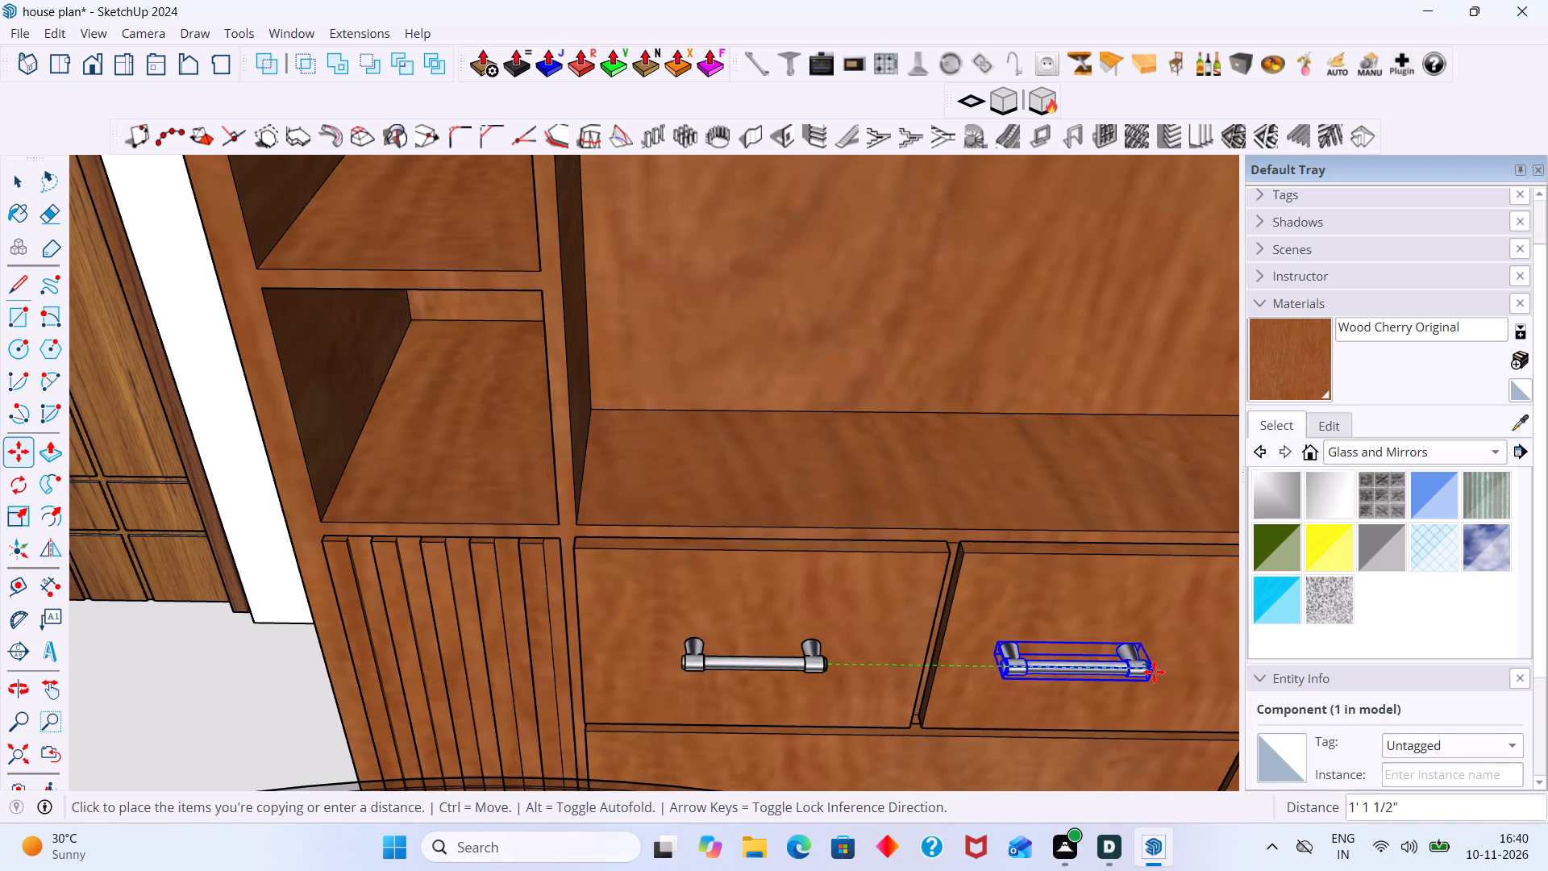
pyautogui.scroll(-2, 1155, 672)
pyautogui.keyDown('shift'); pyautogui.moveTo(1121, 655); pyautogui.dragTo(861, 586, button='middle'); pyautogui.keyUp('shift')
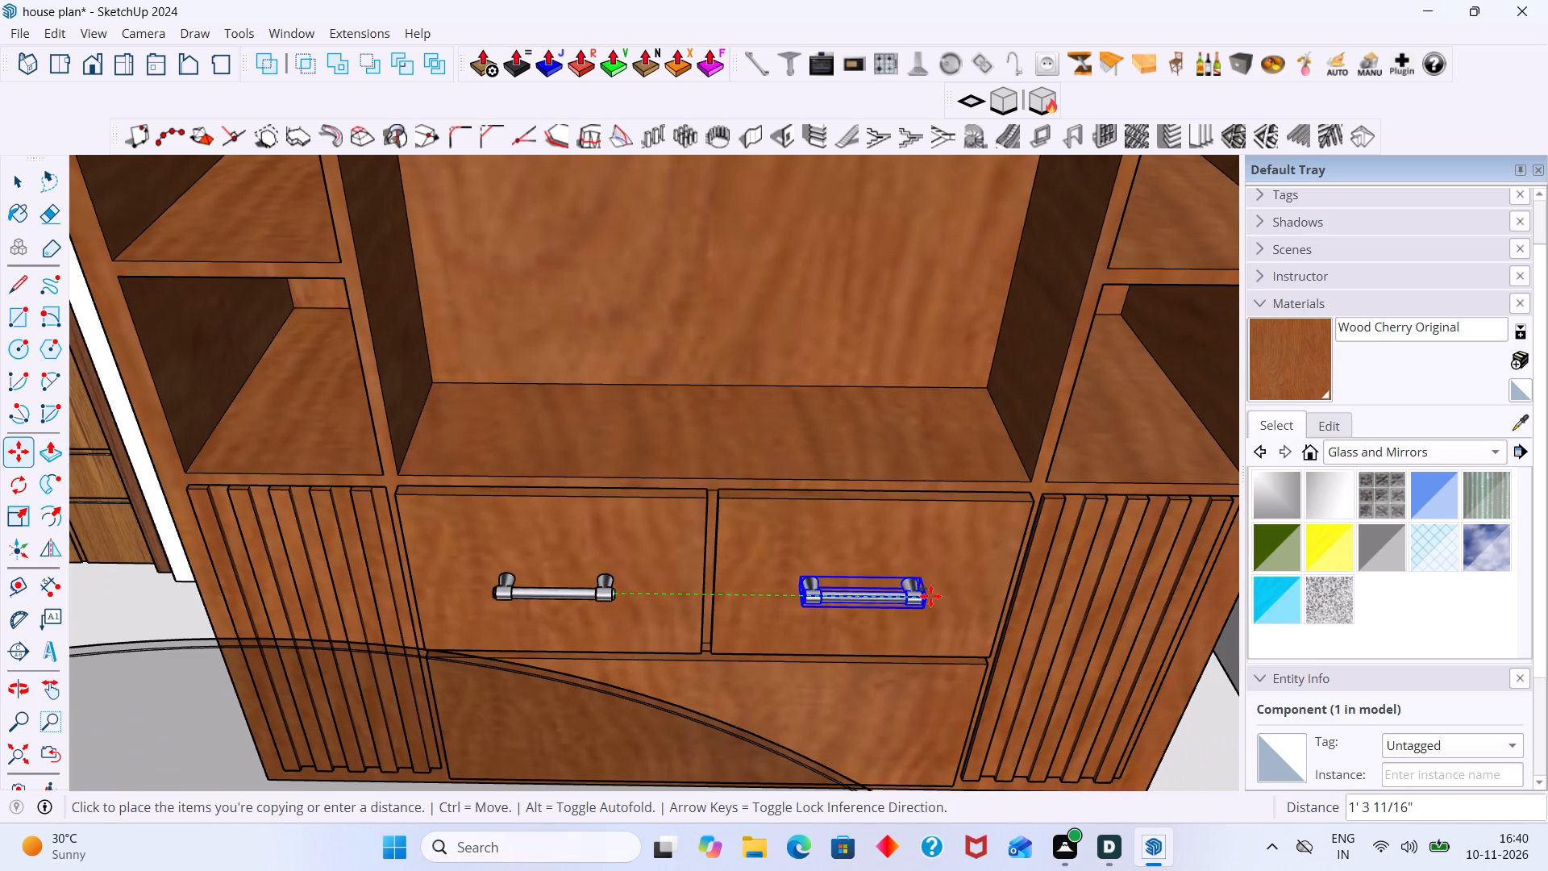
pyautogui.click(930, 596)
pyautogui.press('space')
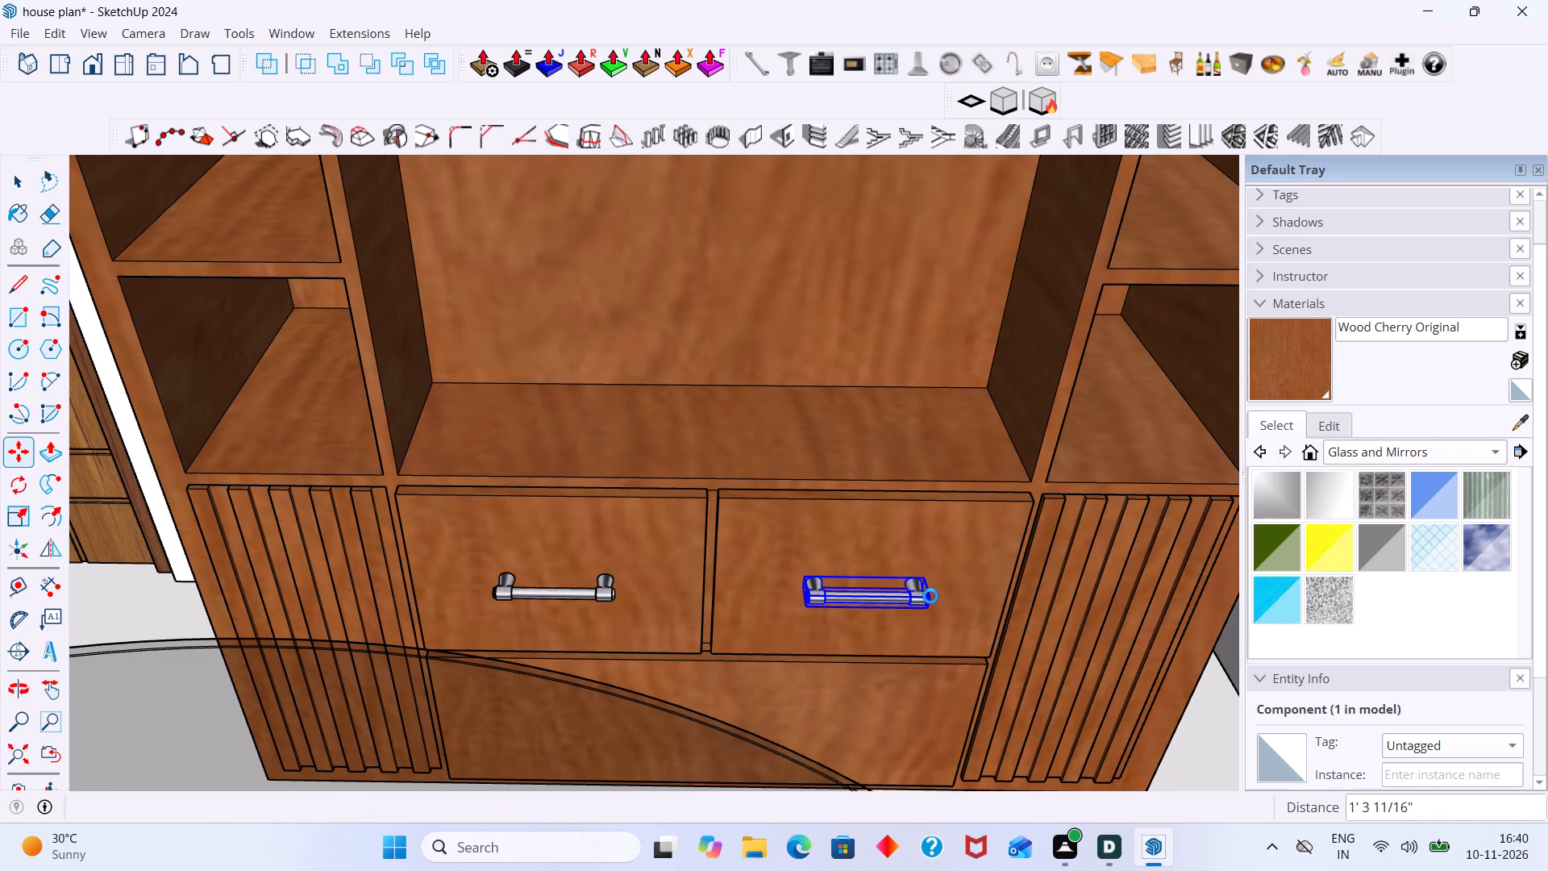
# Copy the left drawer's handle about 1' 1 9/16" diagonally down onto the middle of the lower front panel.
pyautogui.scroll(-15, 922, 593)
pyautogui.scroll(-7, 897, 619)
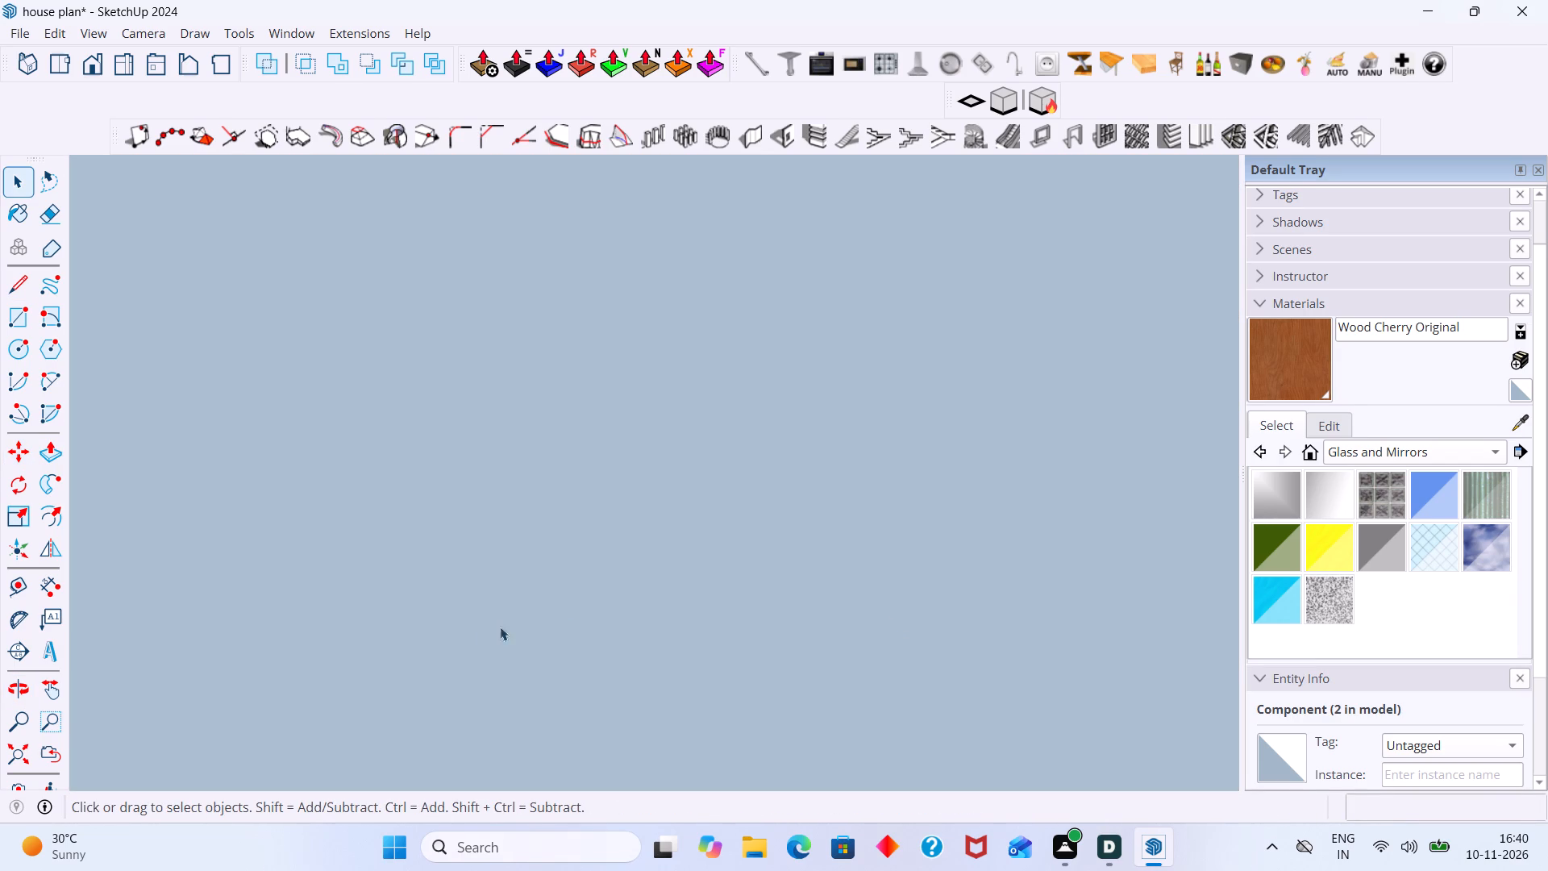
pyautogui.click(19, 760)
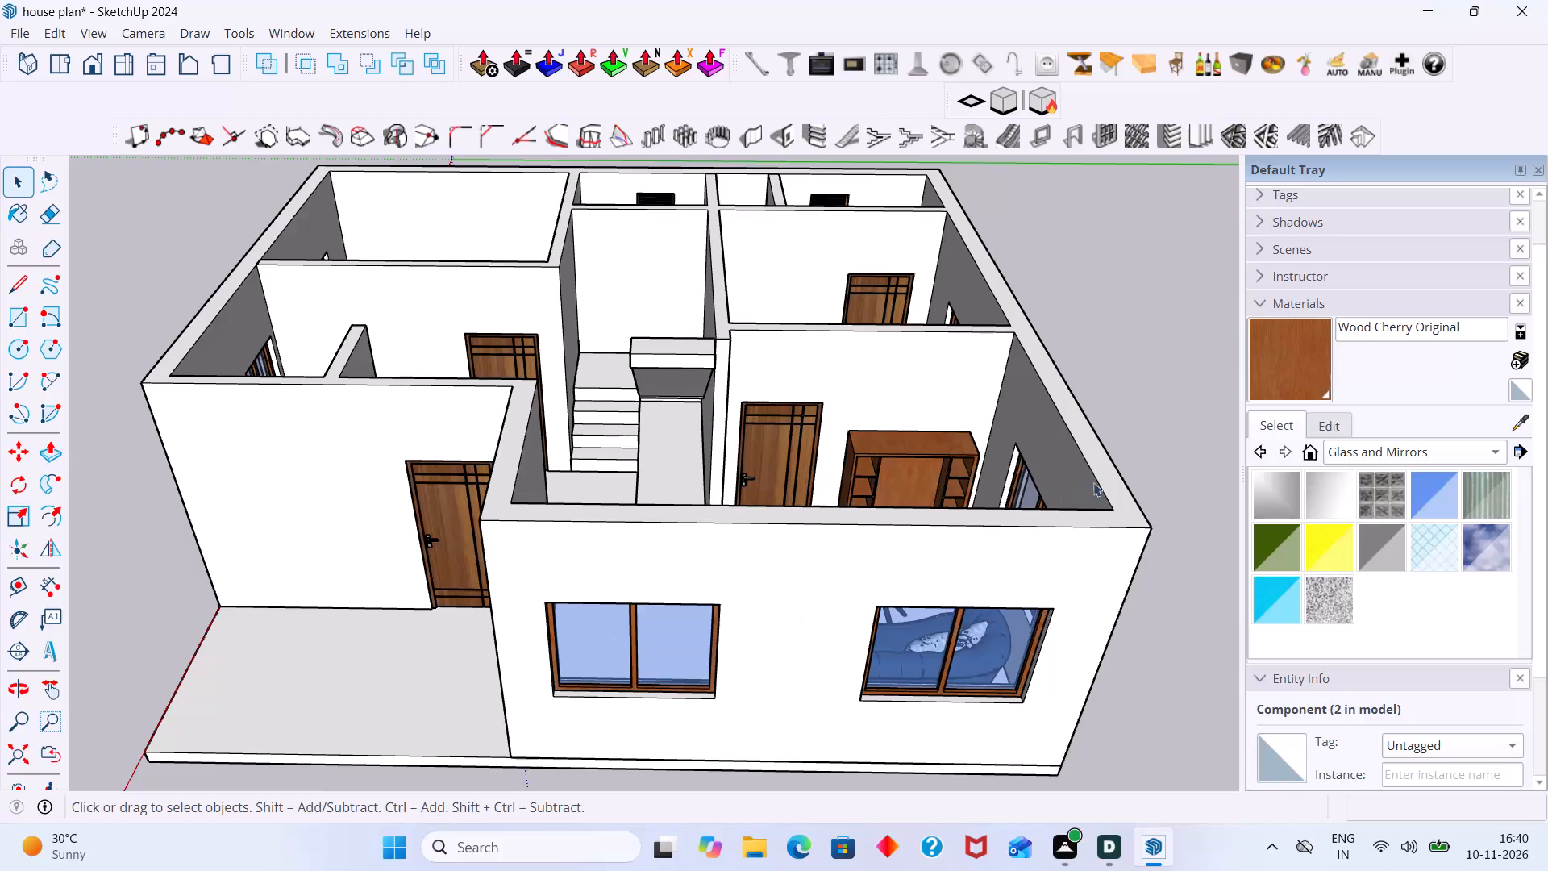
pyautogui.click(1171, 439)
pyautogui.scroll(1, 902, 518)
pyautogui.moveTo(887, 507); pyautogui.dragTo(856, 635, button='middle')
pyautogui.scroll(13, 859, 628)
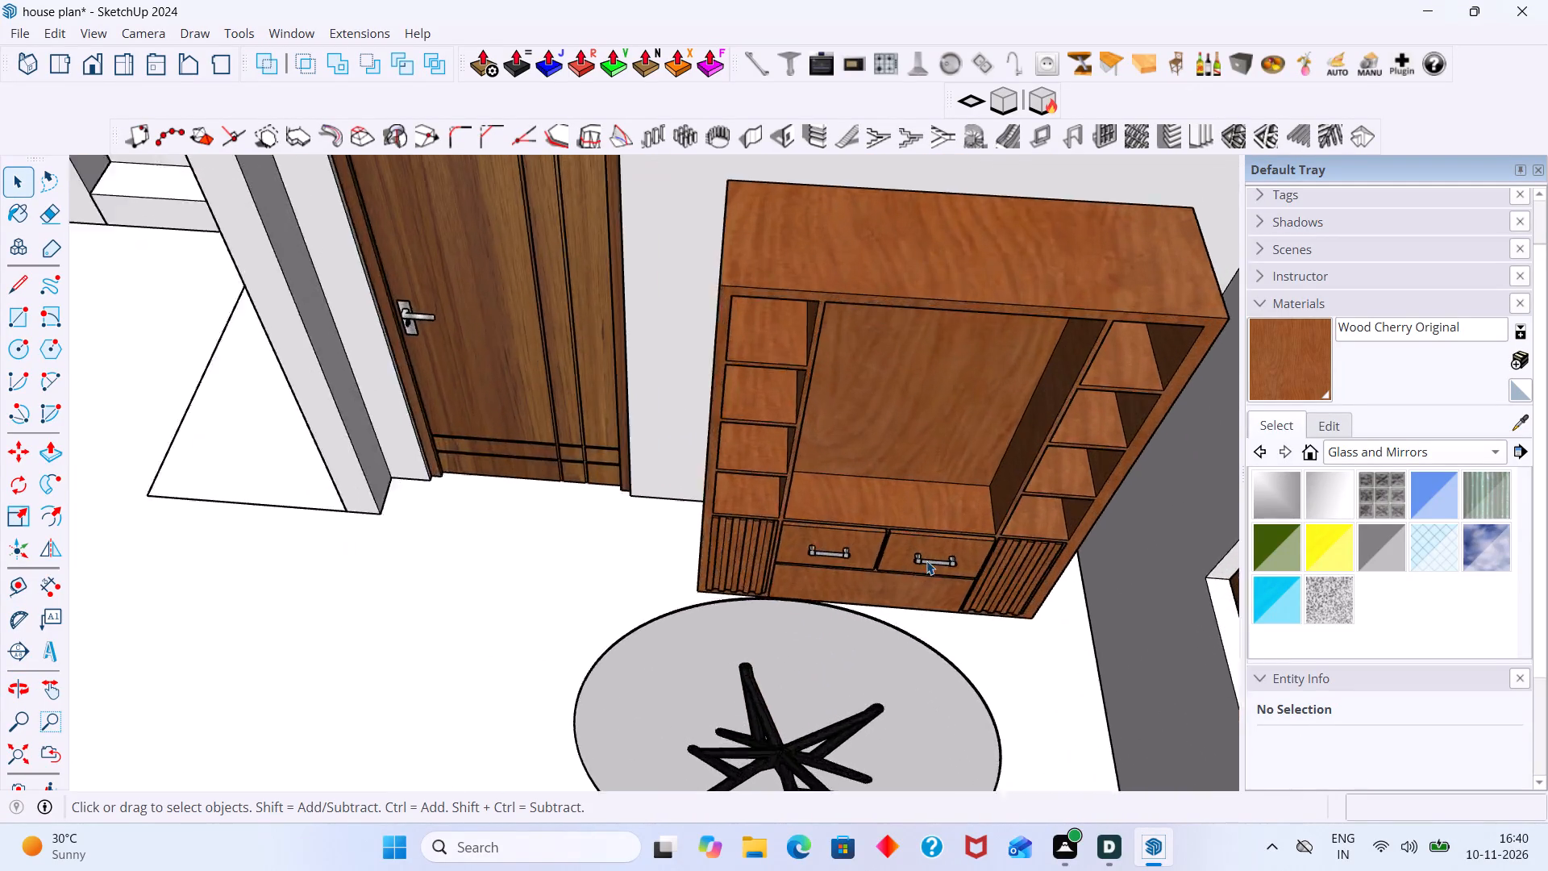
pyautogui.scroll(10, 926, 561)
pyautogui.moveTo(912, 586); pyautogui.dragTo(930, 534, button='middle')
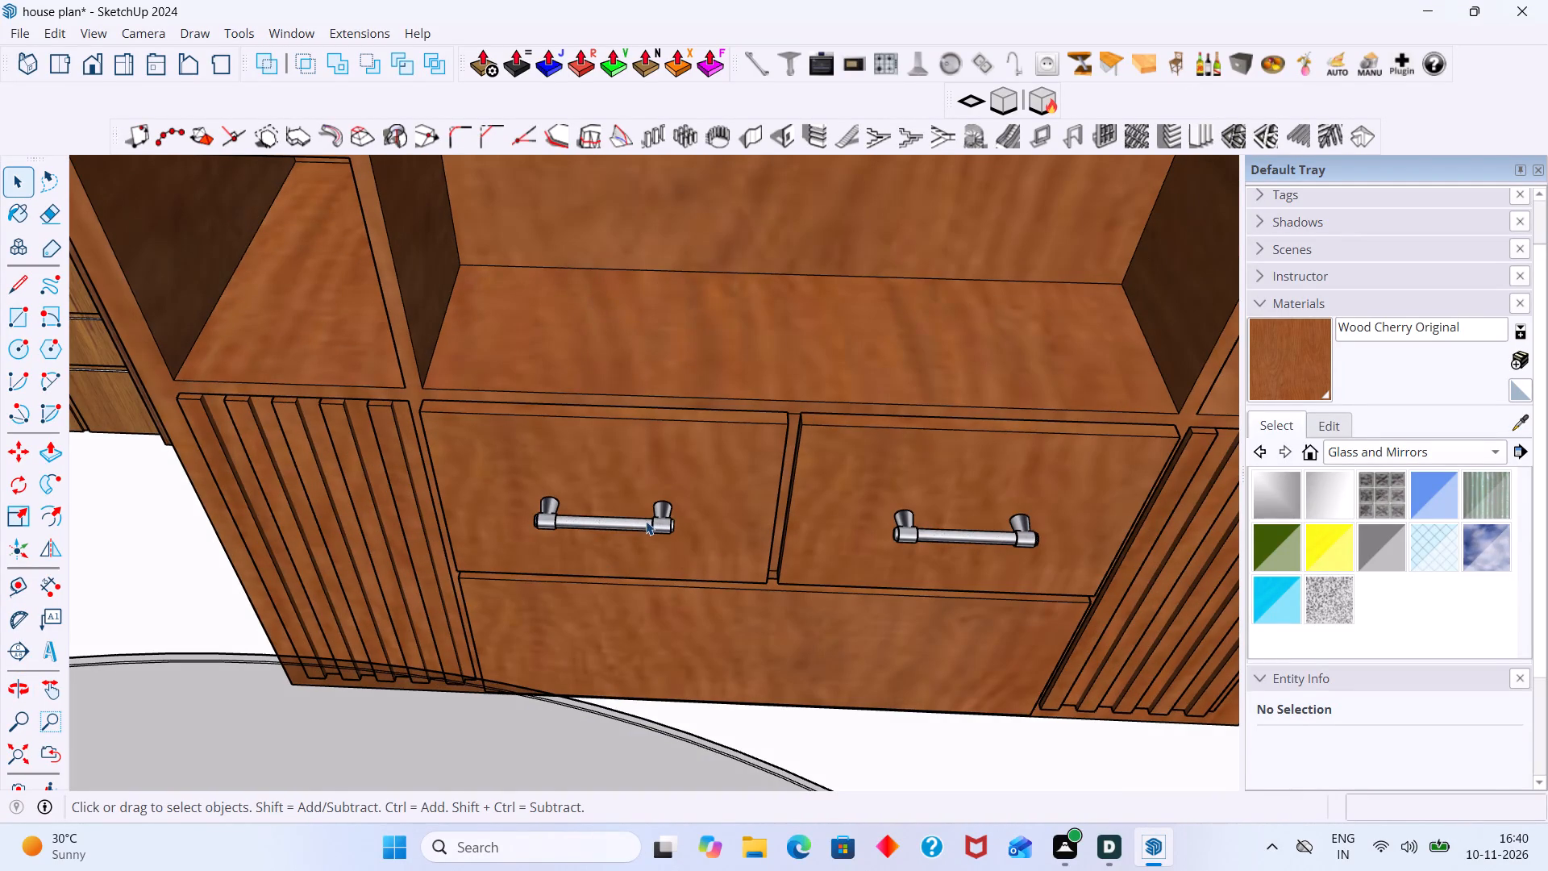
pyautogui.click(646, 521)
pyautogui.press('m')
pyautogui.click(678, 506)
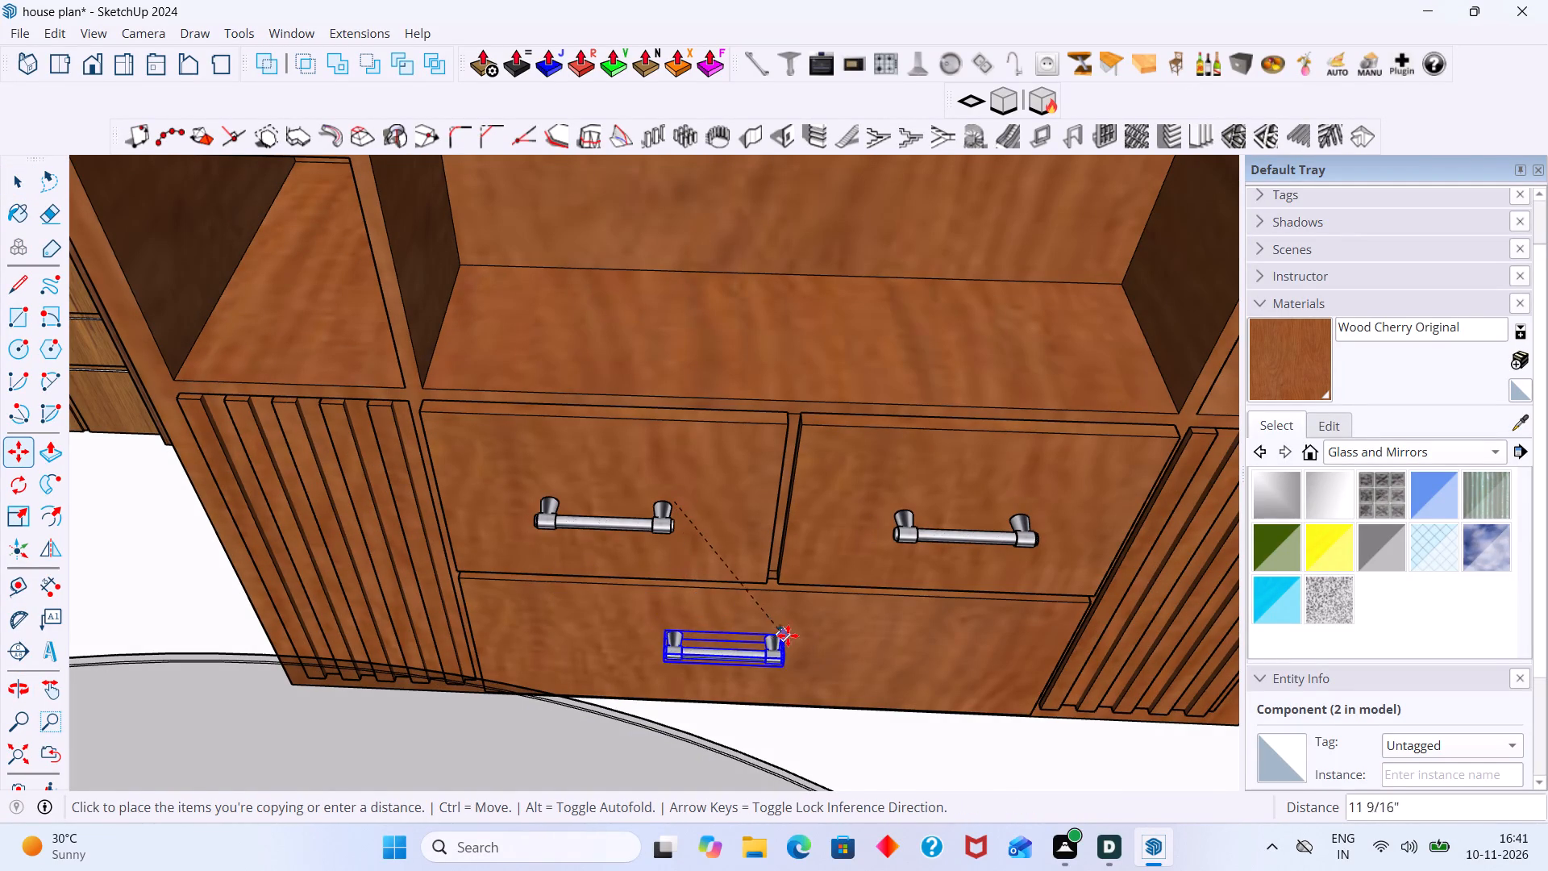
pyautogui.click(834, 644)
pyautogui.press('space')
pyautogui.click(845, 649)
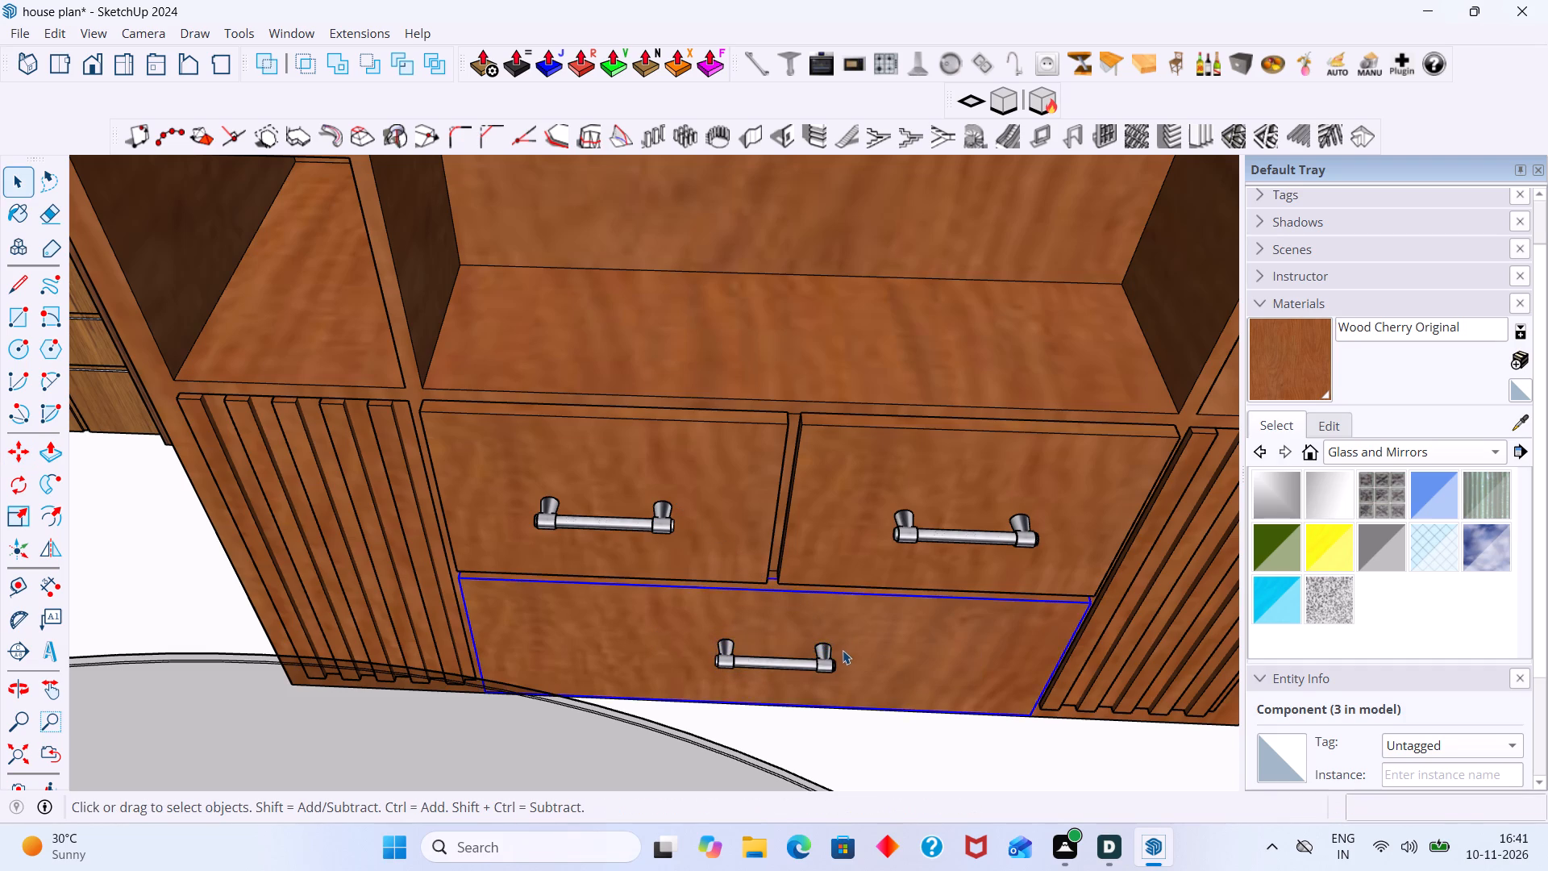
# Examine the three handles up close and the finished wall unit within the living room from several angles.
pyautogui.moveTo(843, 650); pyautogui.dragTo(740, 611, button='middle')
pyautogui.scroll(20, 766, 669)
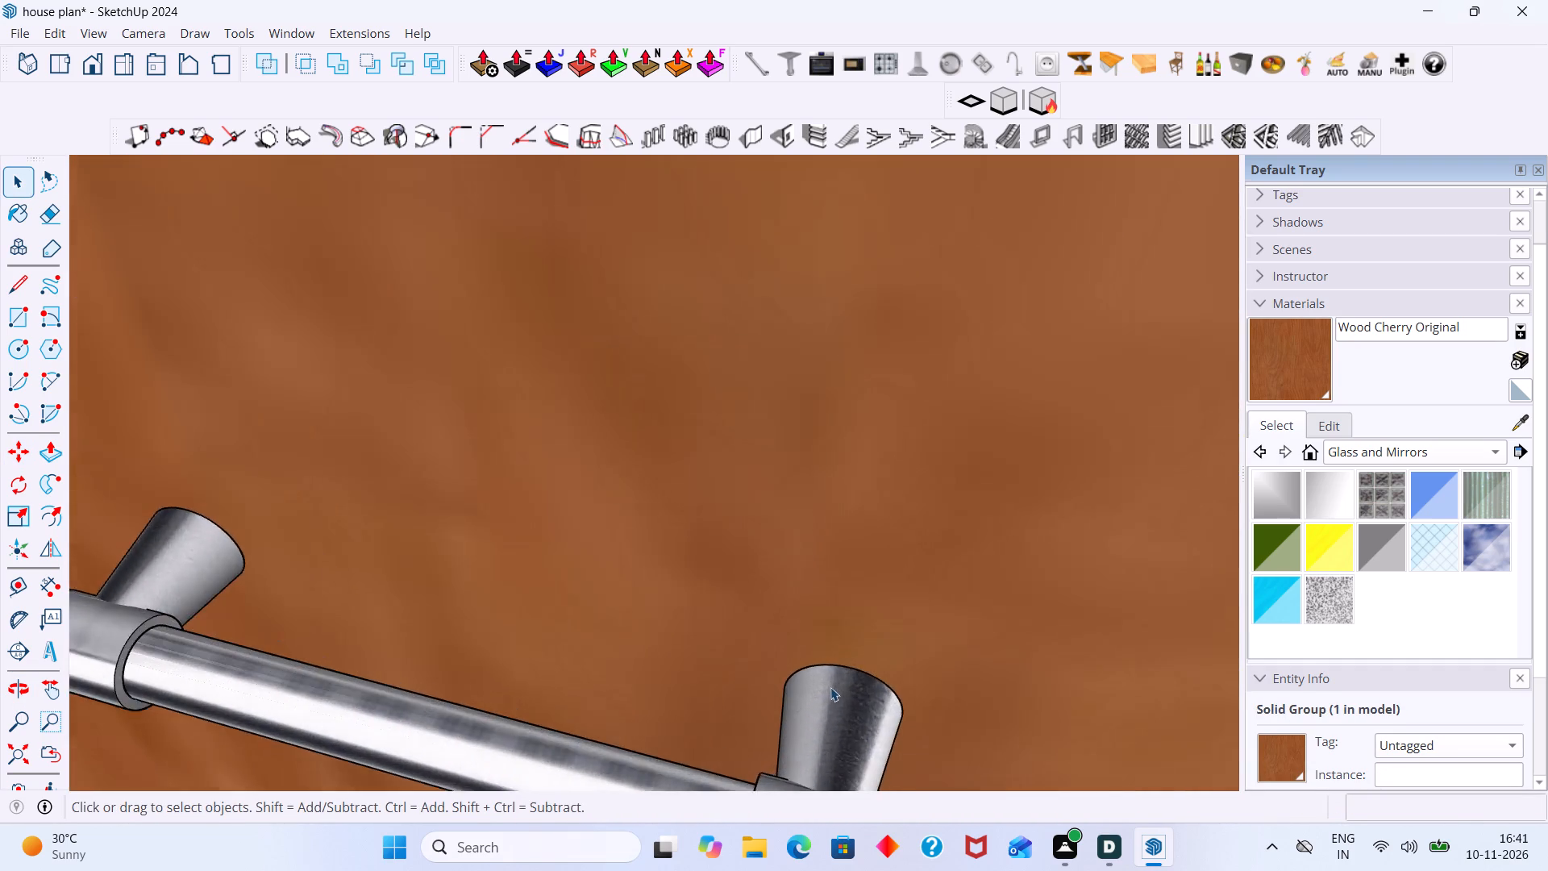
pyautogui.scroll(4, 830, 687)
pyautogui.scroll(-20, 834, 660)
pyautogui.scroll(-17, 834, 660)
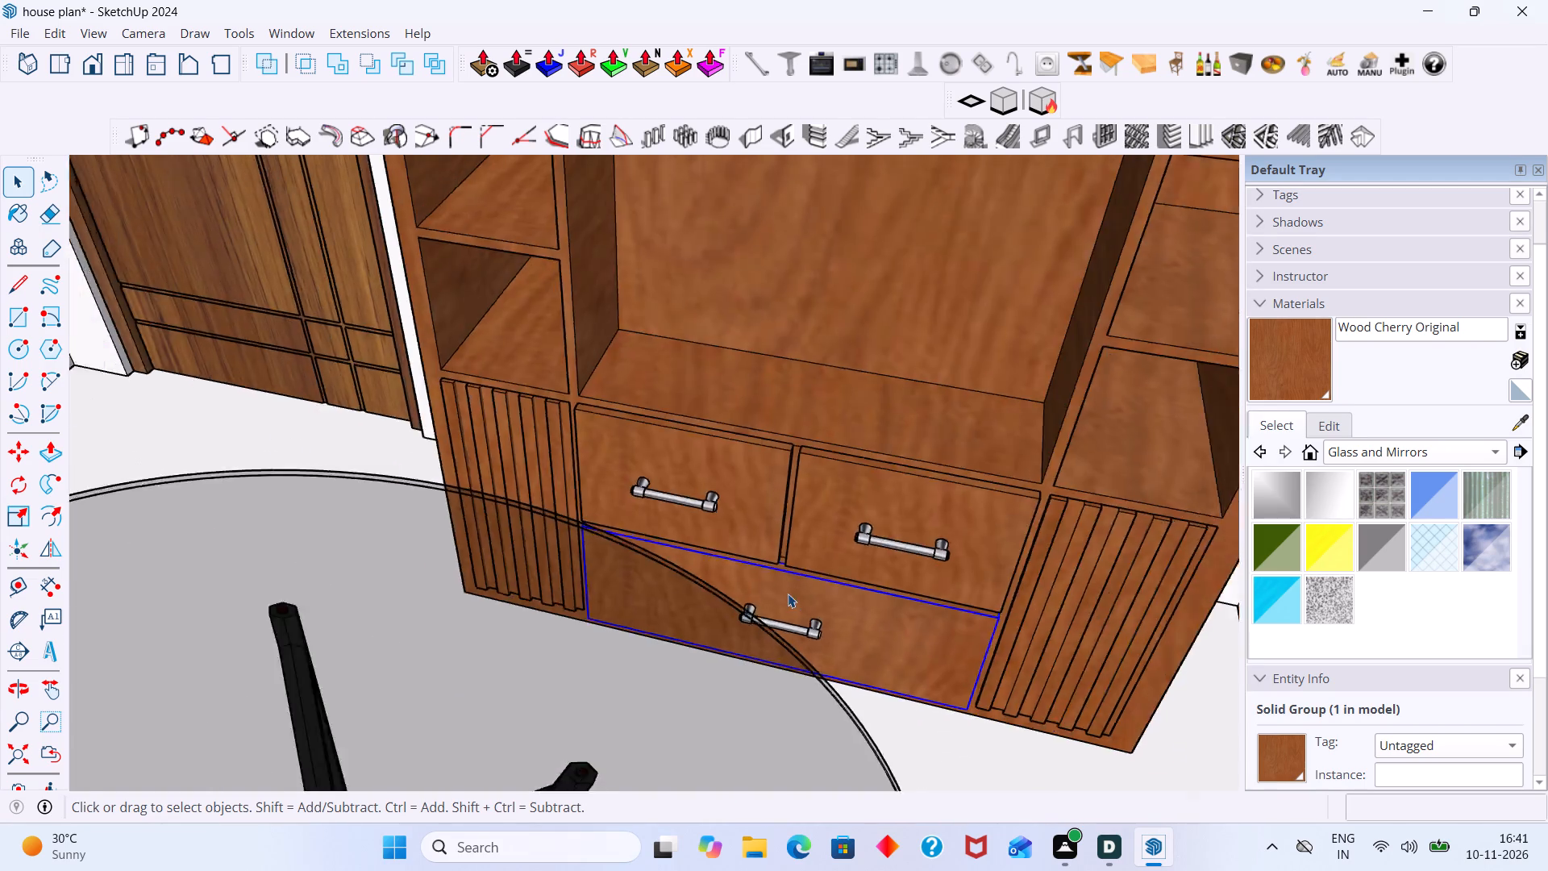
pyautogui.scroll(-20, 788, 594)
pyautogui.scroll(-11, 788, 594)
pyautogui.click(962, 591)
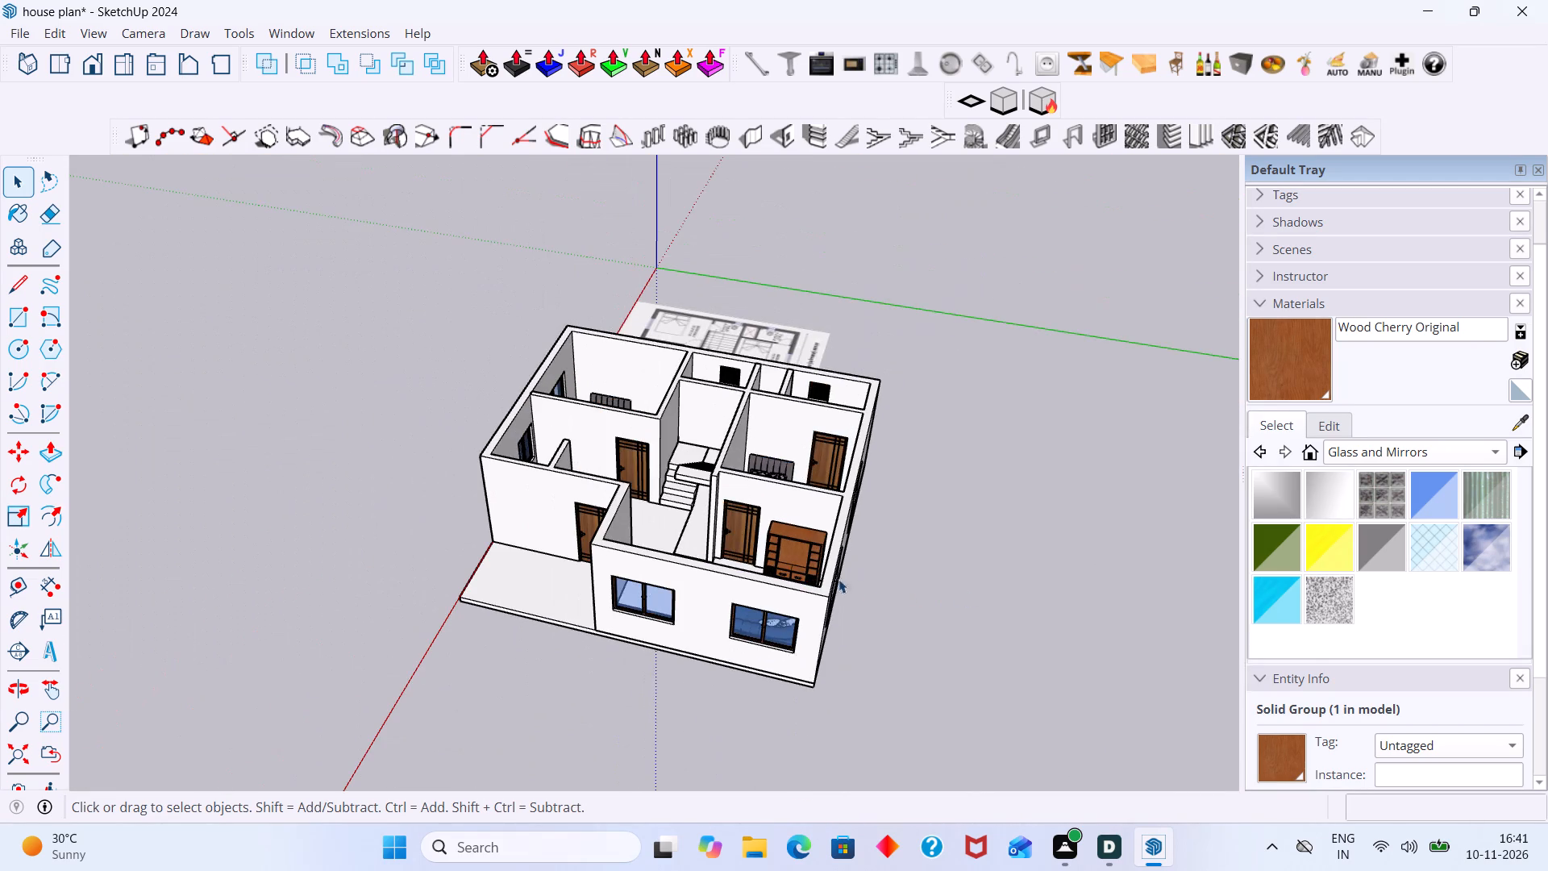
pyautogui.scroll(9, 833, 577)
pyautogui.moveTo(794, 580); pyautogui.dragTo(848, 656, button='middle')
pyautogui.scroll(13, 801, 600)
pyautogui.scroll(-3, 813, 636)
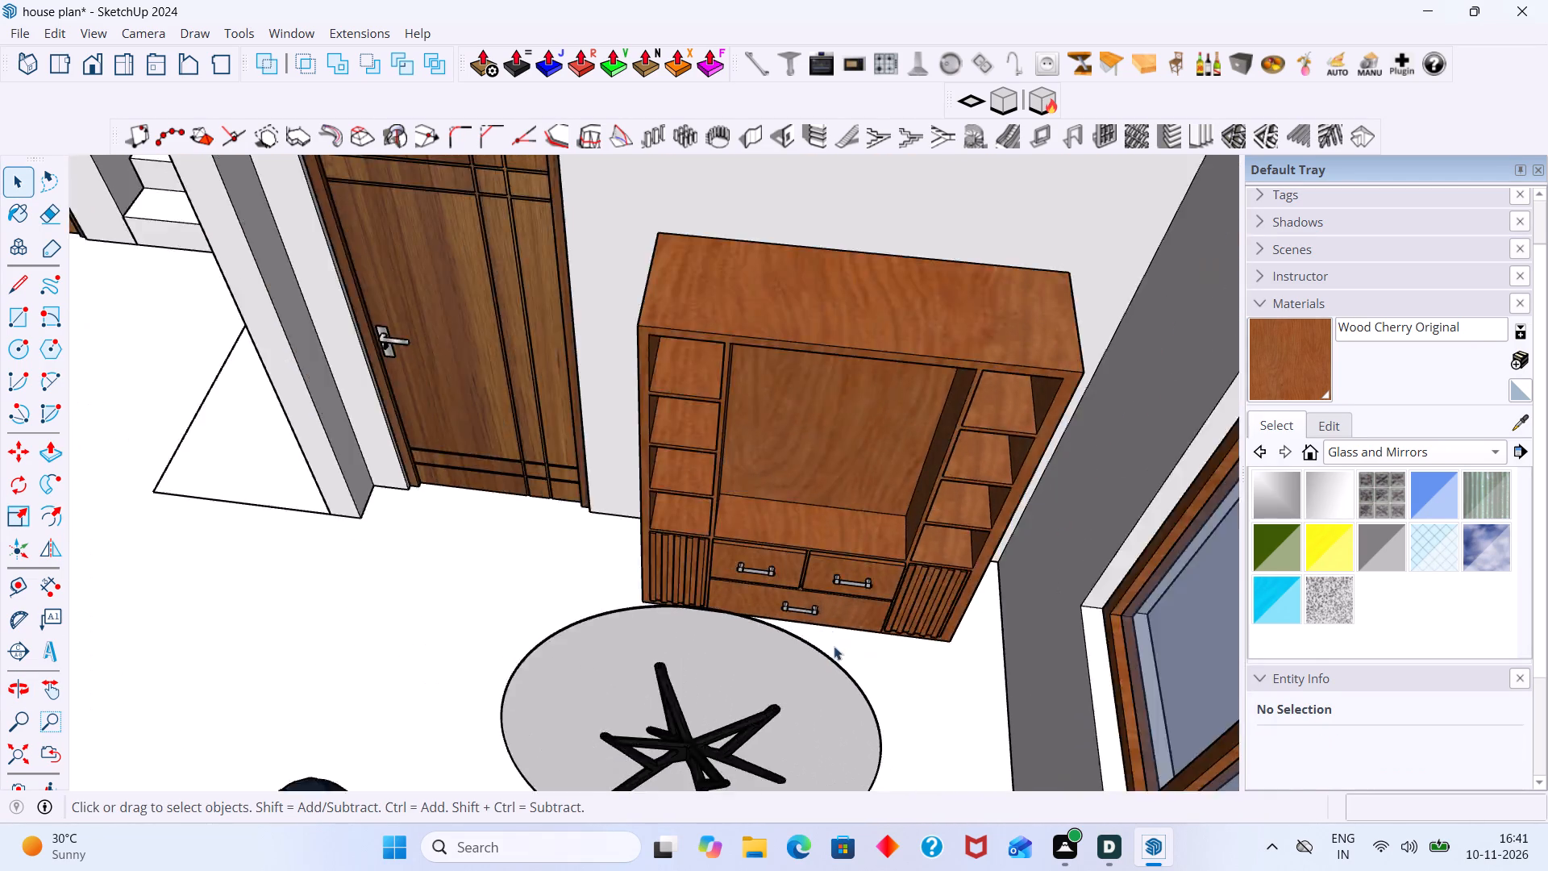
pyautogui.scroll(-8, 834, 646)
pyautogui.moveTo(847, 577); pyautogui.dragTo(885, 506, button='middle')
pyautogui.scroll(4, 780, 465)
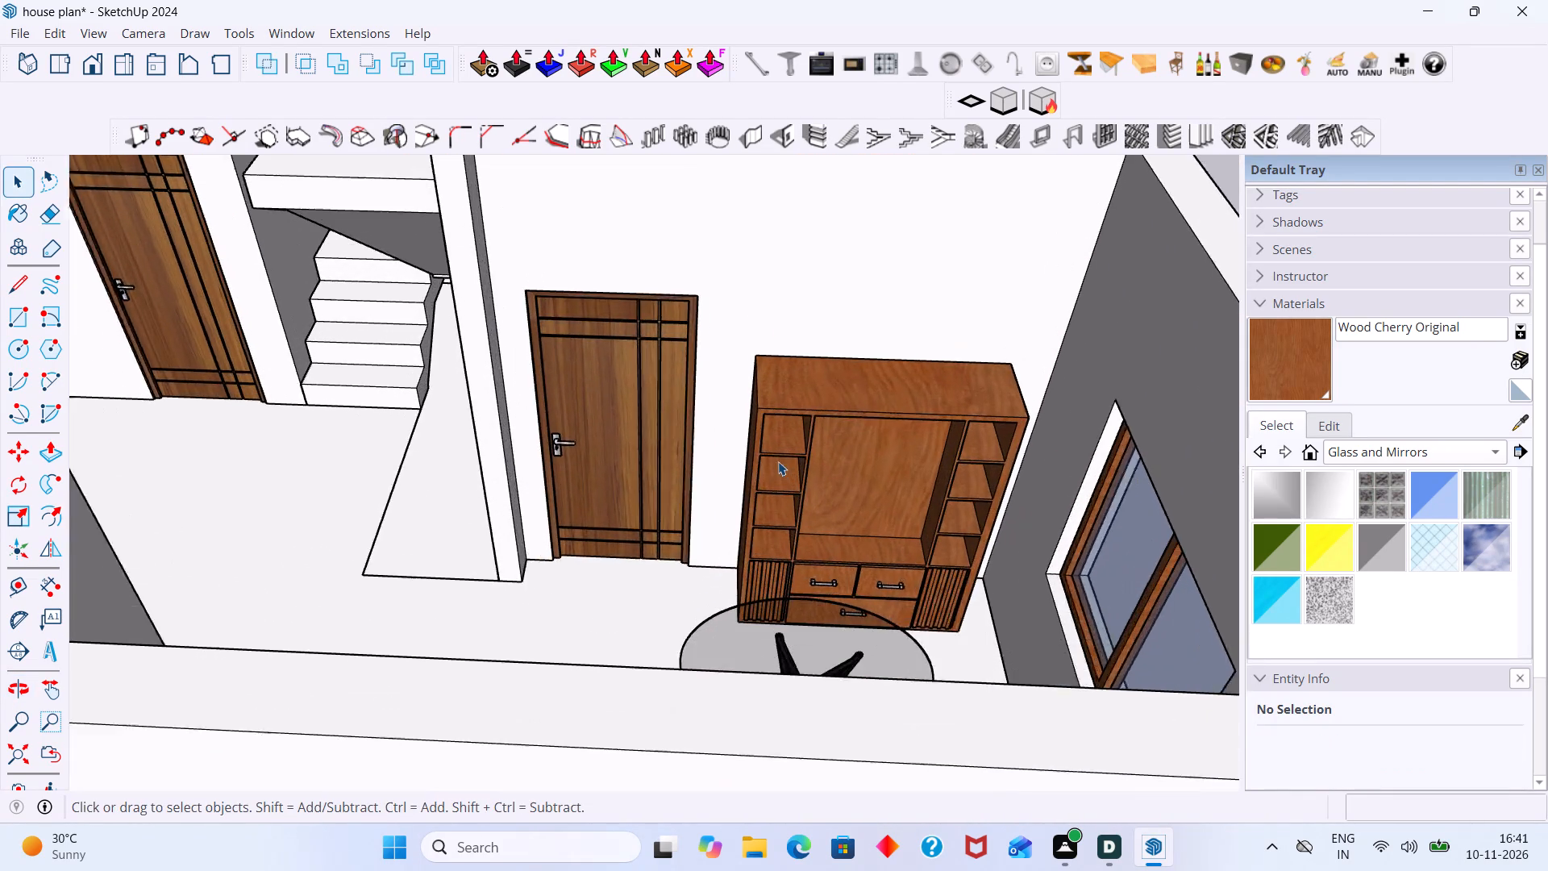
pyautogui.moveTo(802, 482); pyautogui.dragTo(838, 461, button='middle')
pyautogui.scroll(5, 810, 372)
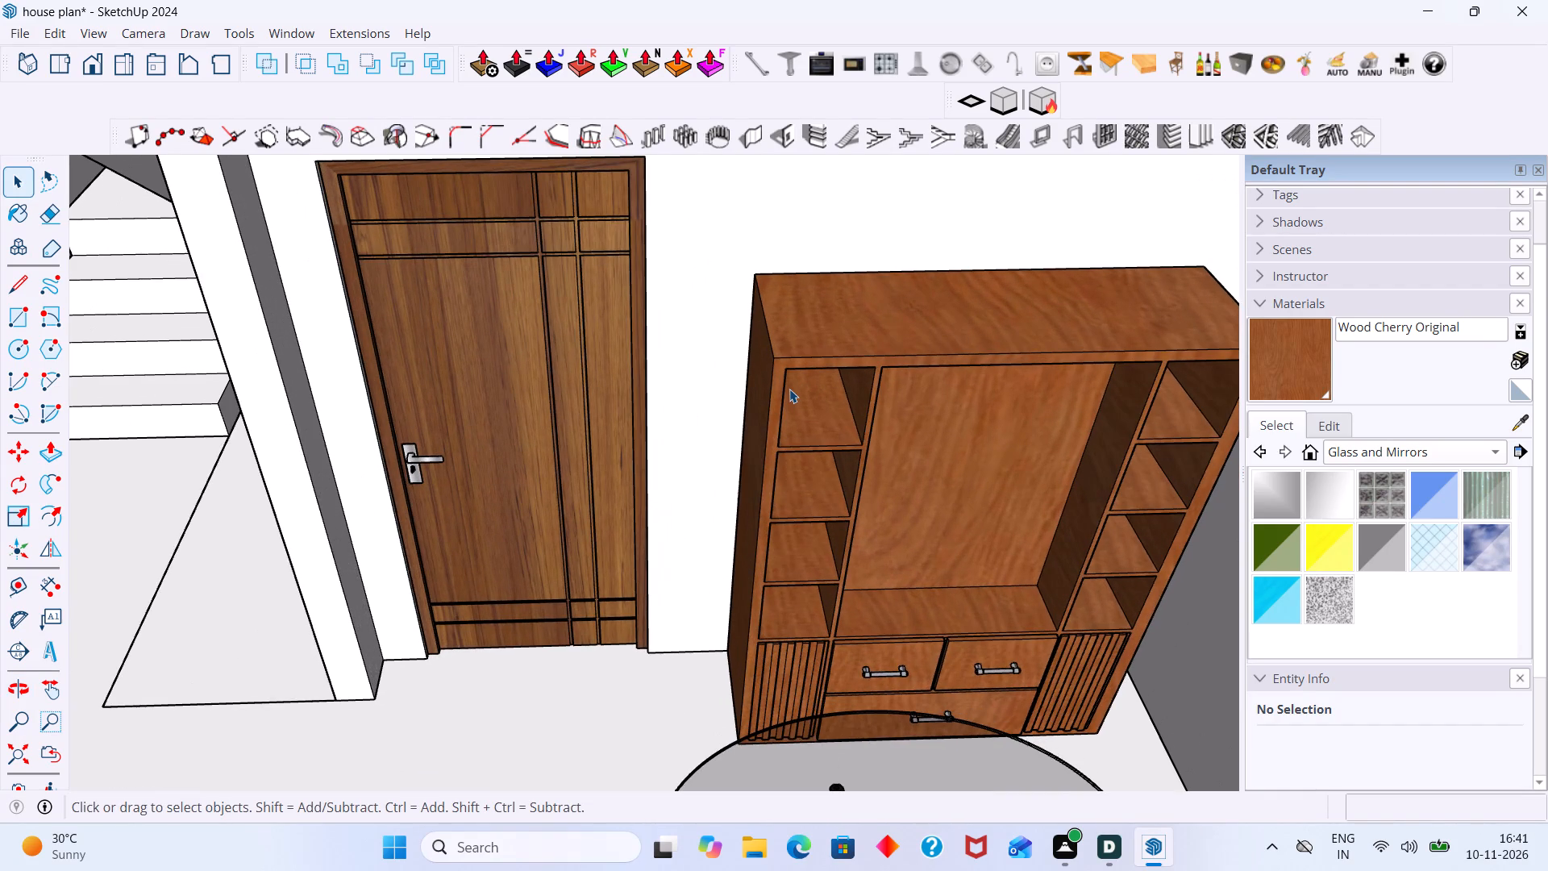
pyautogui.scroll(2, 811, 414)
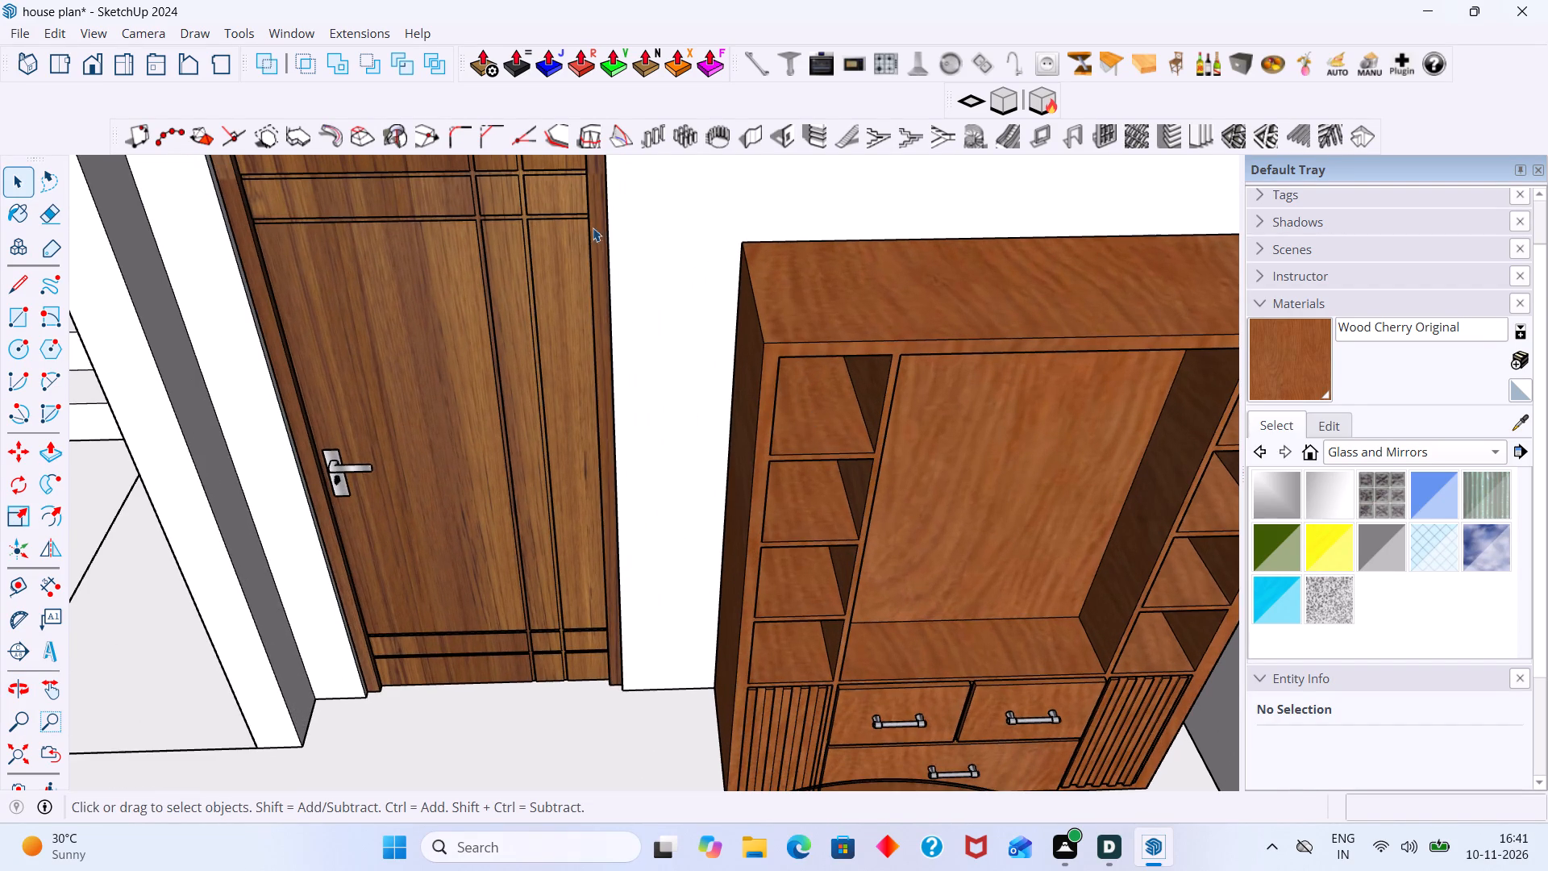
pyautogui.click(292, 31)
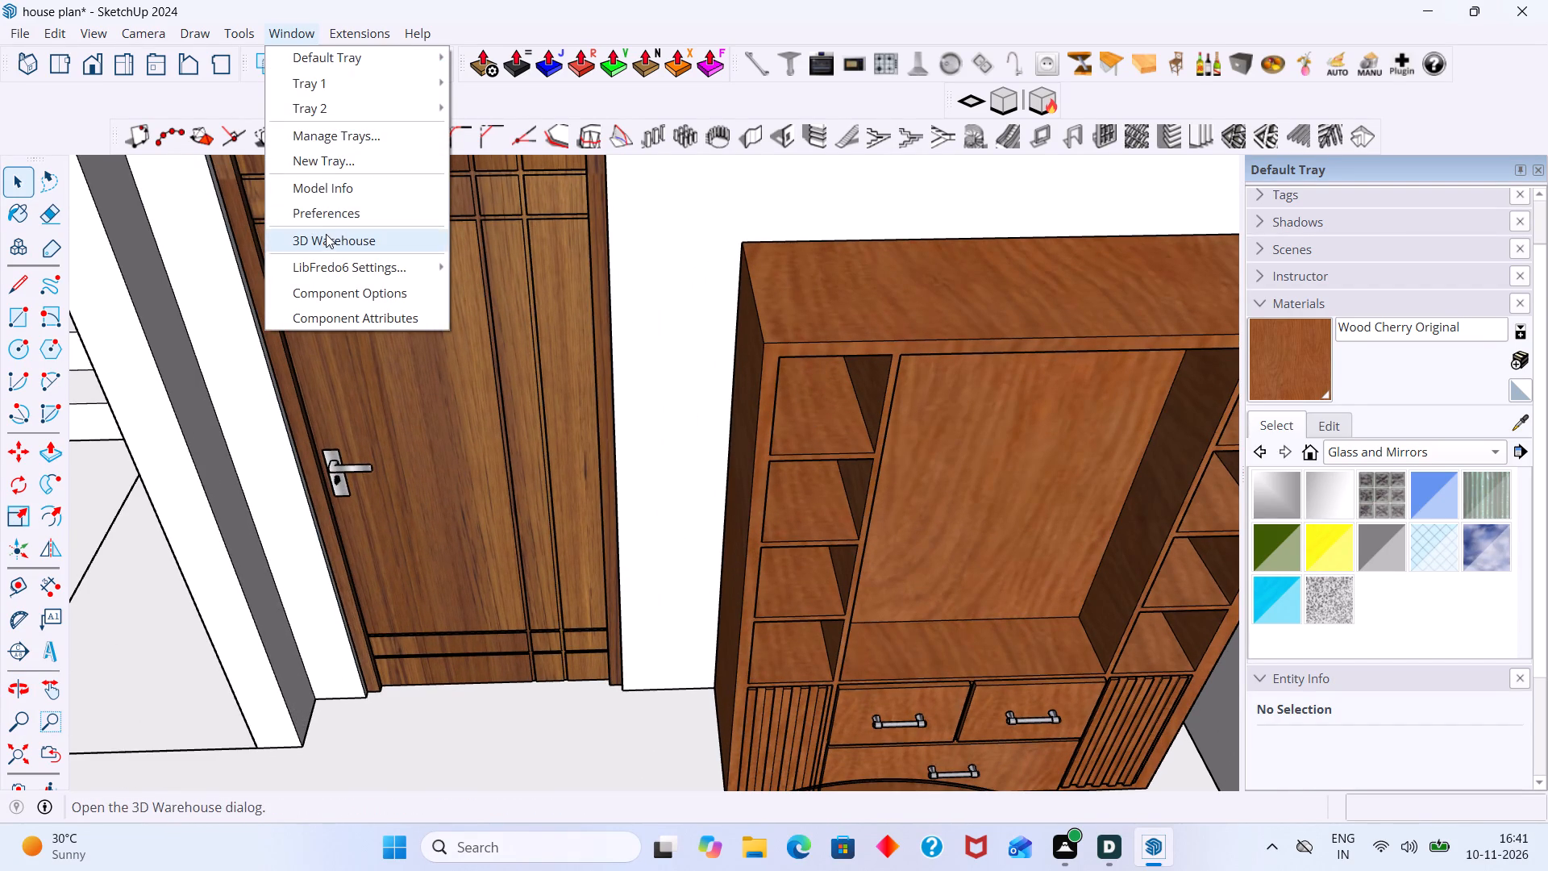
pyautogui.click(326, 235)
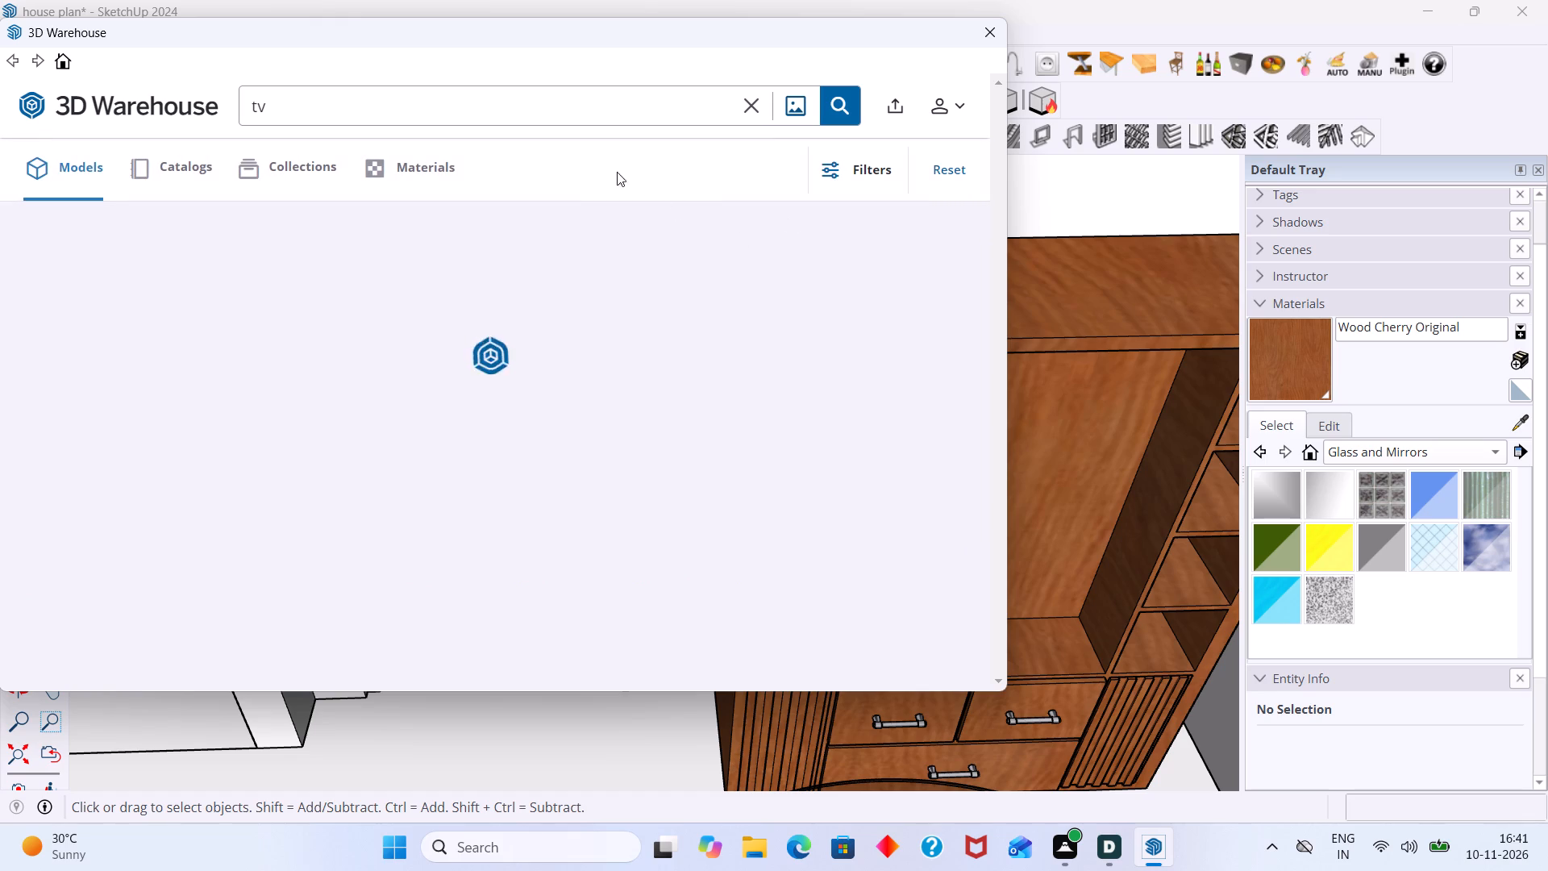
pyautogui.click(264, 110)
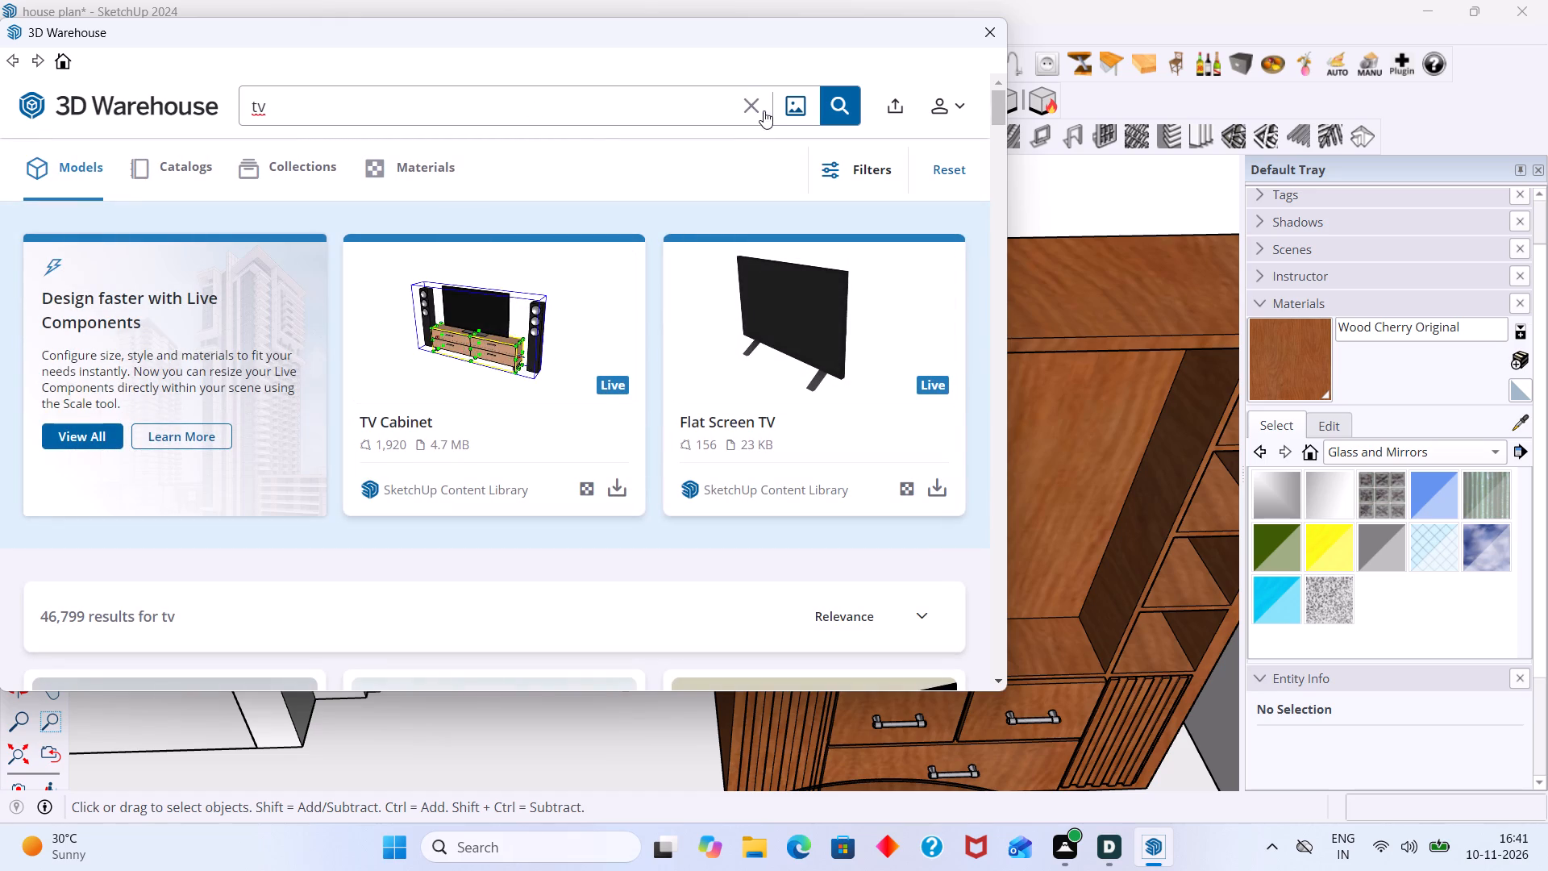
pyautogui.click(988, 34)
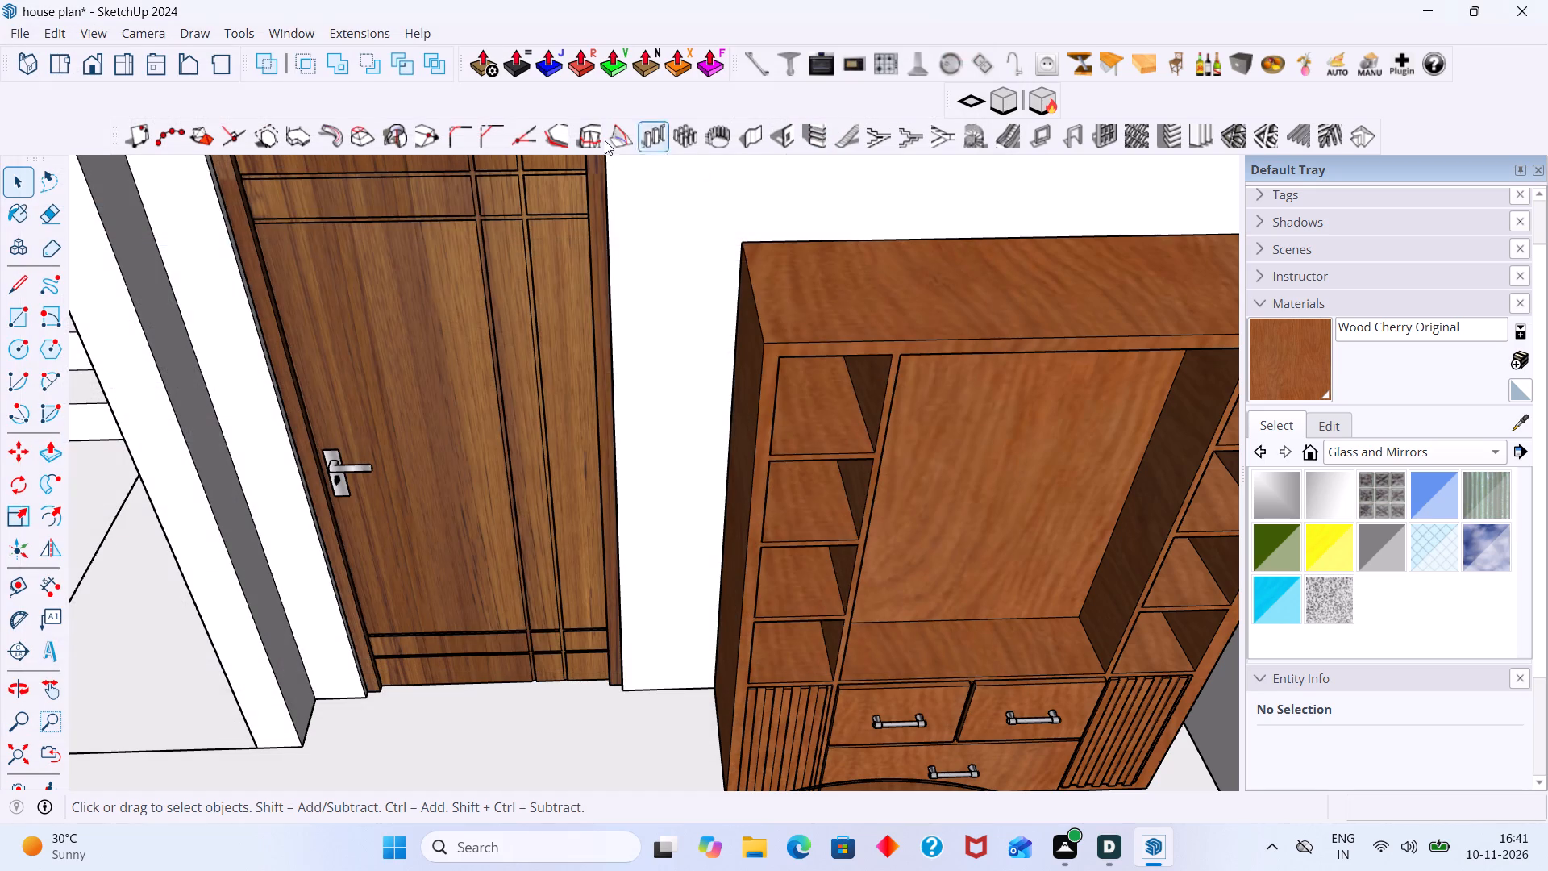
# Load the 60" Led TV model from the 3D Warehouse tv results and place it in the open area beside the house.
pyautogui.click(291, 33)
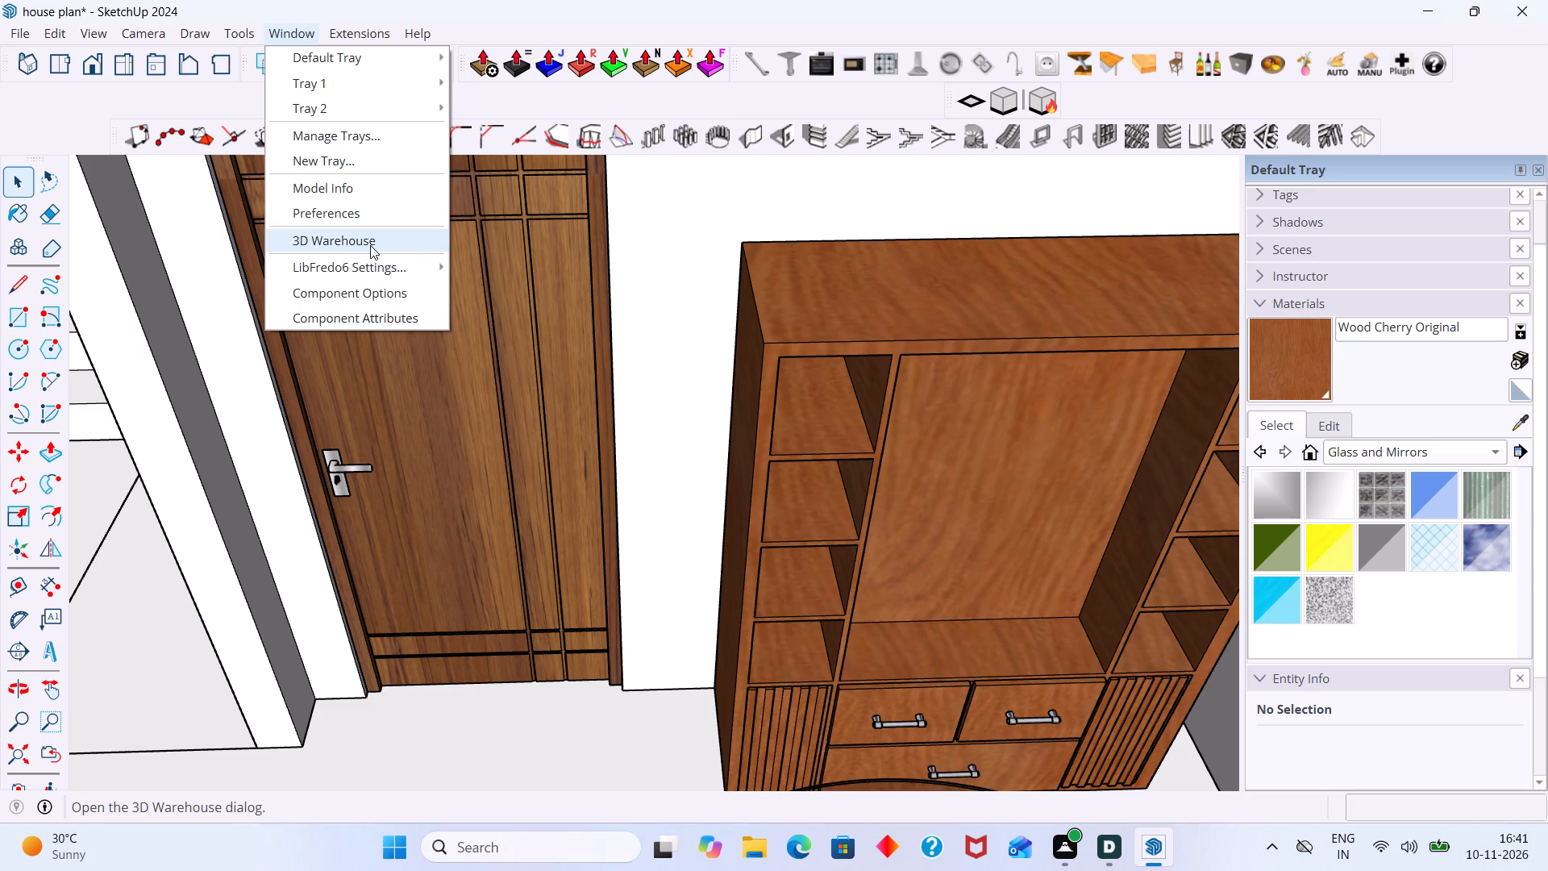
pyautogui.click(370, 245)
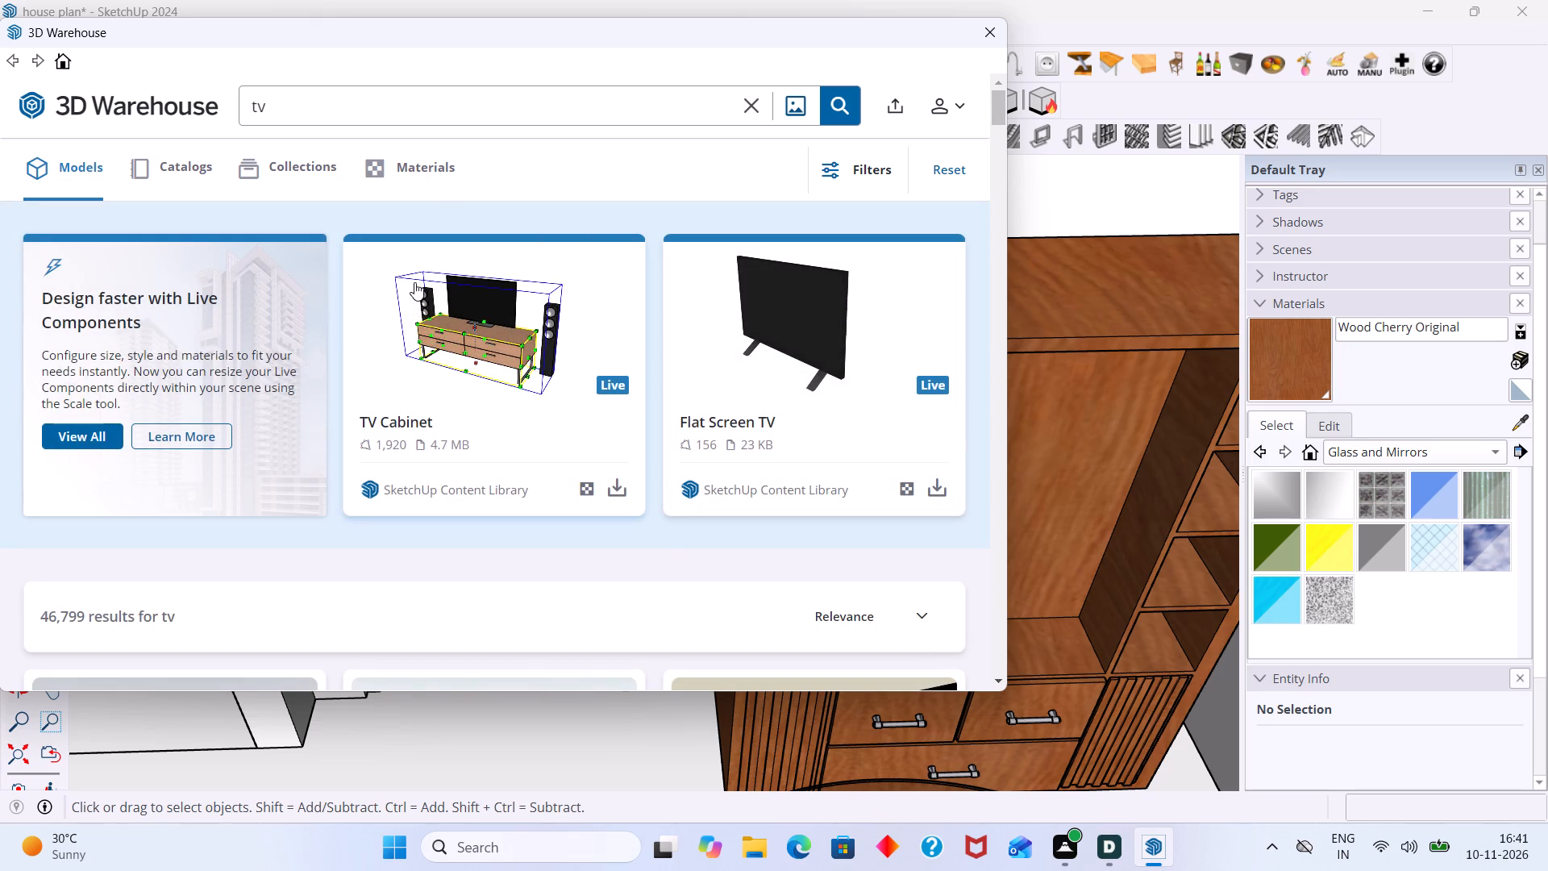
pyautogui.scroll(-4, 598, 458)
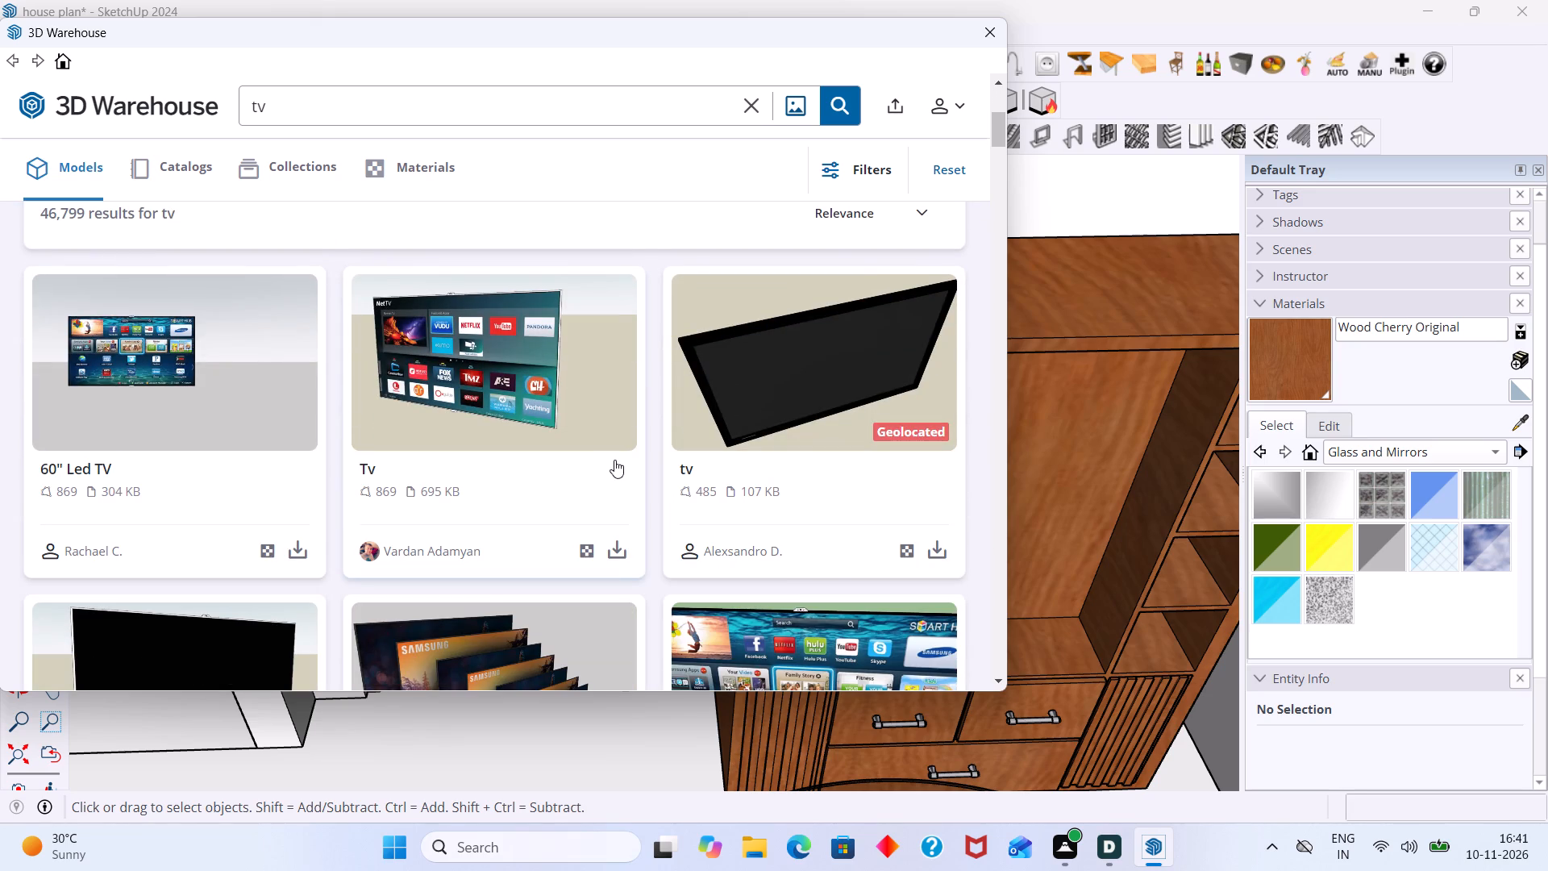
pyautogui.click(300, 551)
pyautogui.click(424, 377)
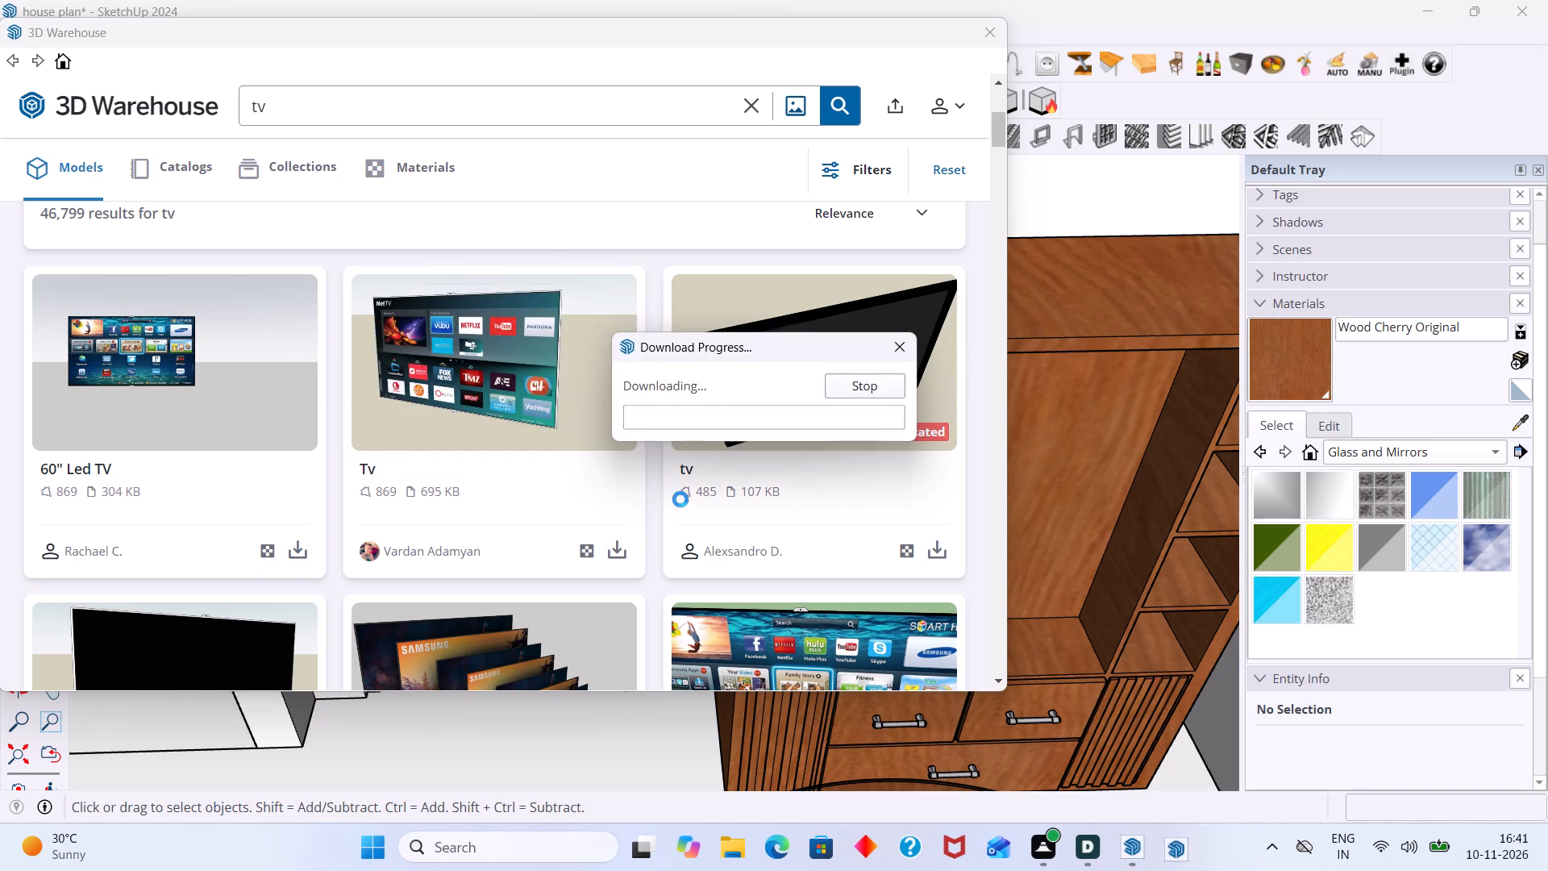
pyautogui.scroll(-2, 812, 574)
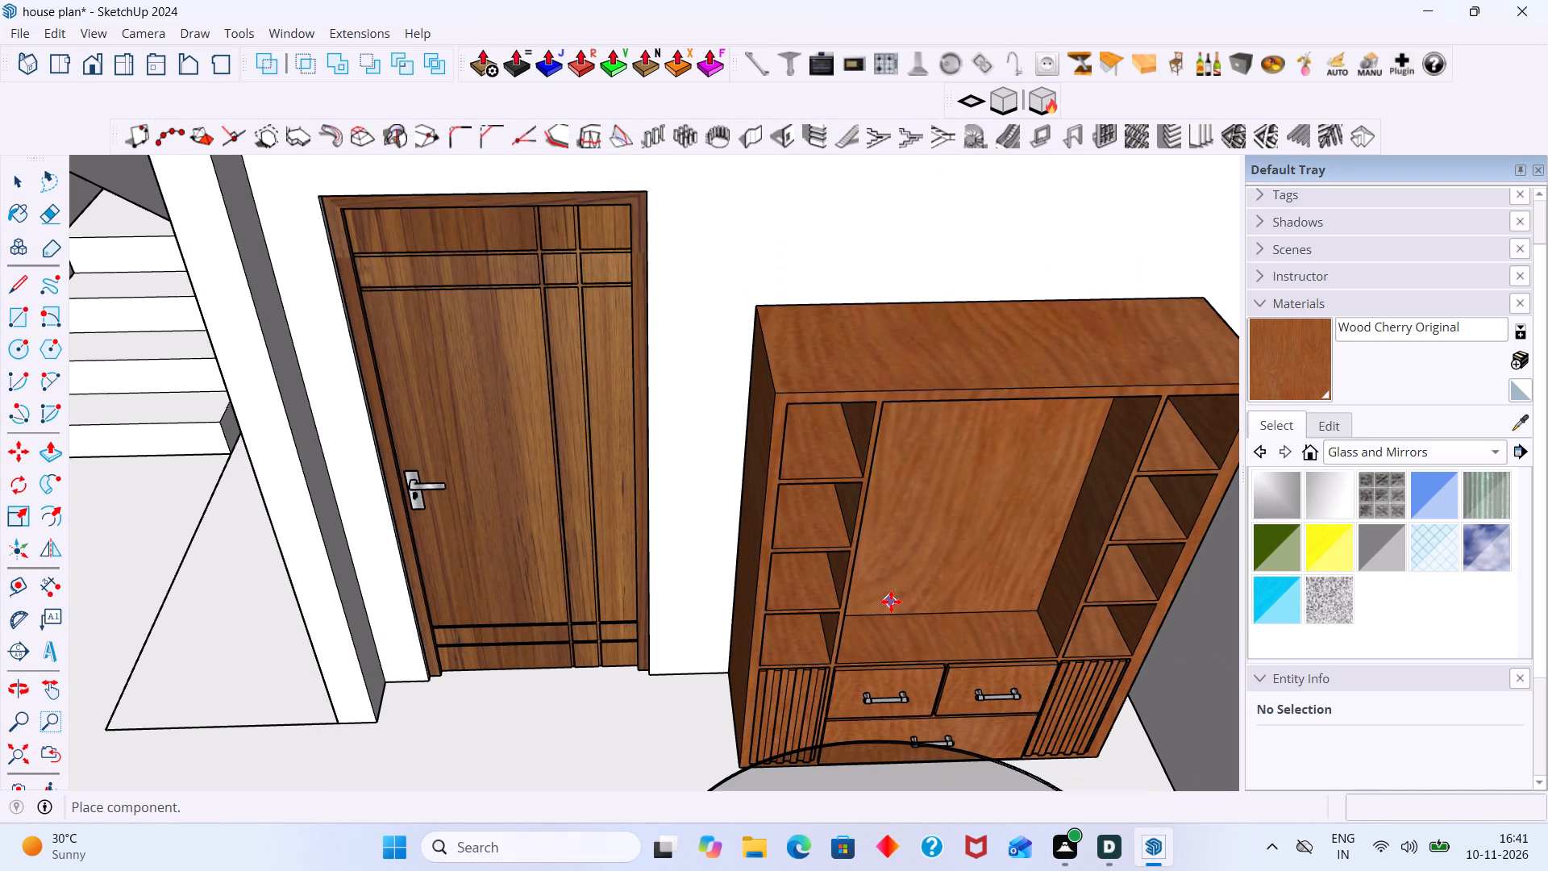
pyautogui.scroll(-2, 571, 633)
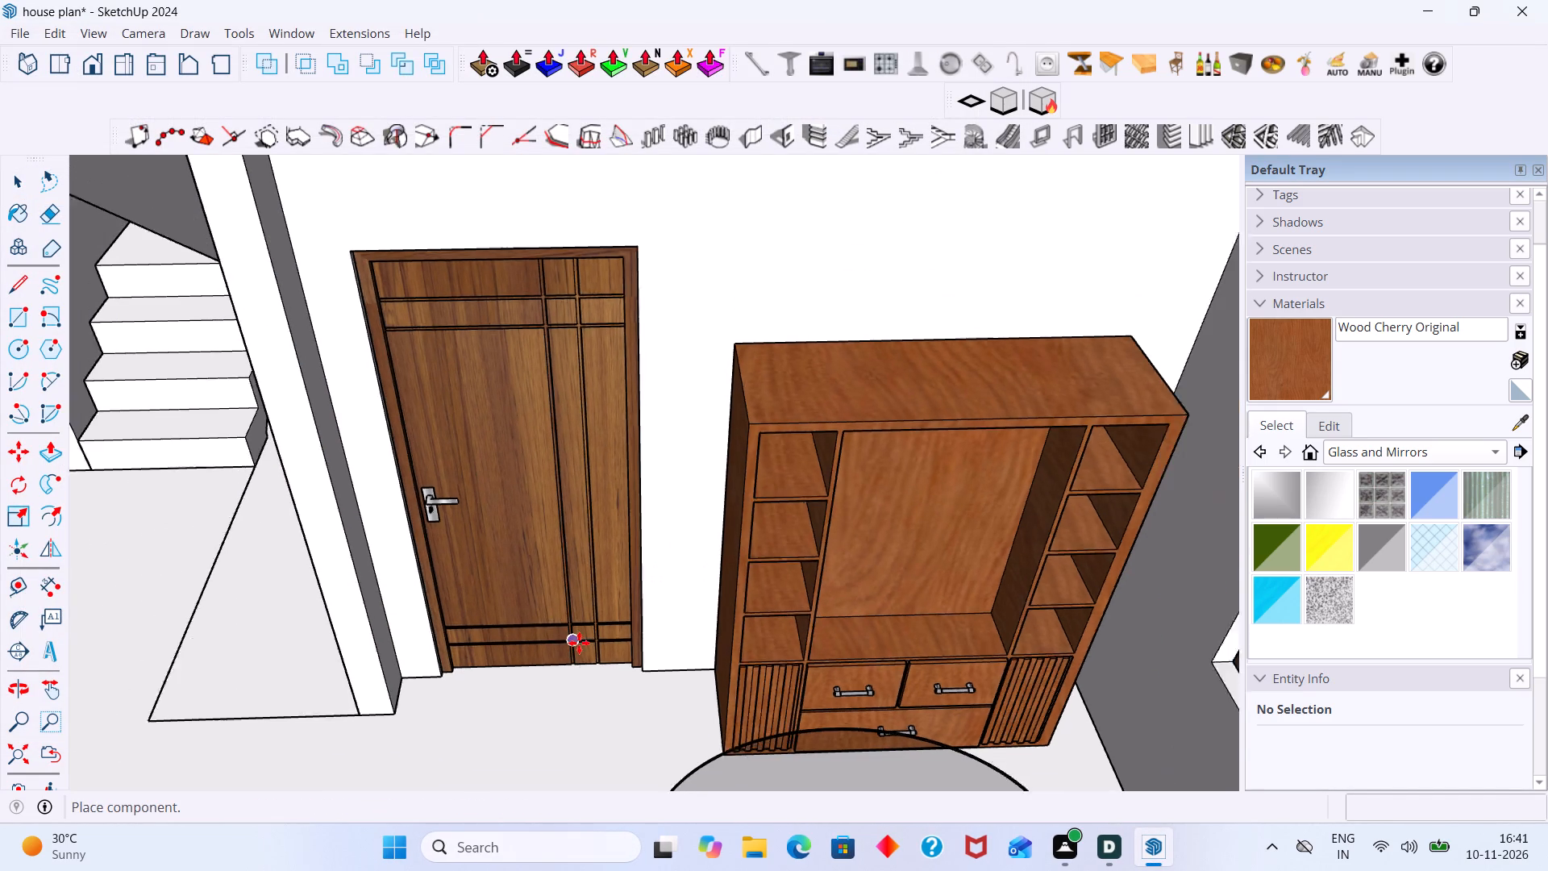
pyautogui.scroll(-13, 579, 643)
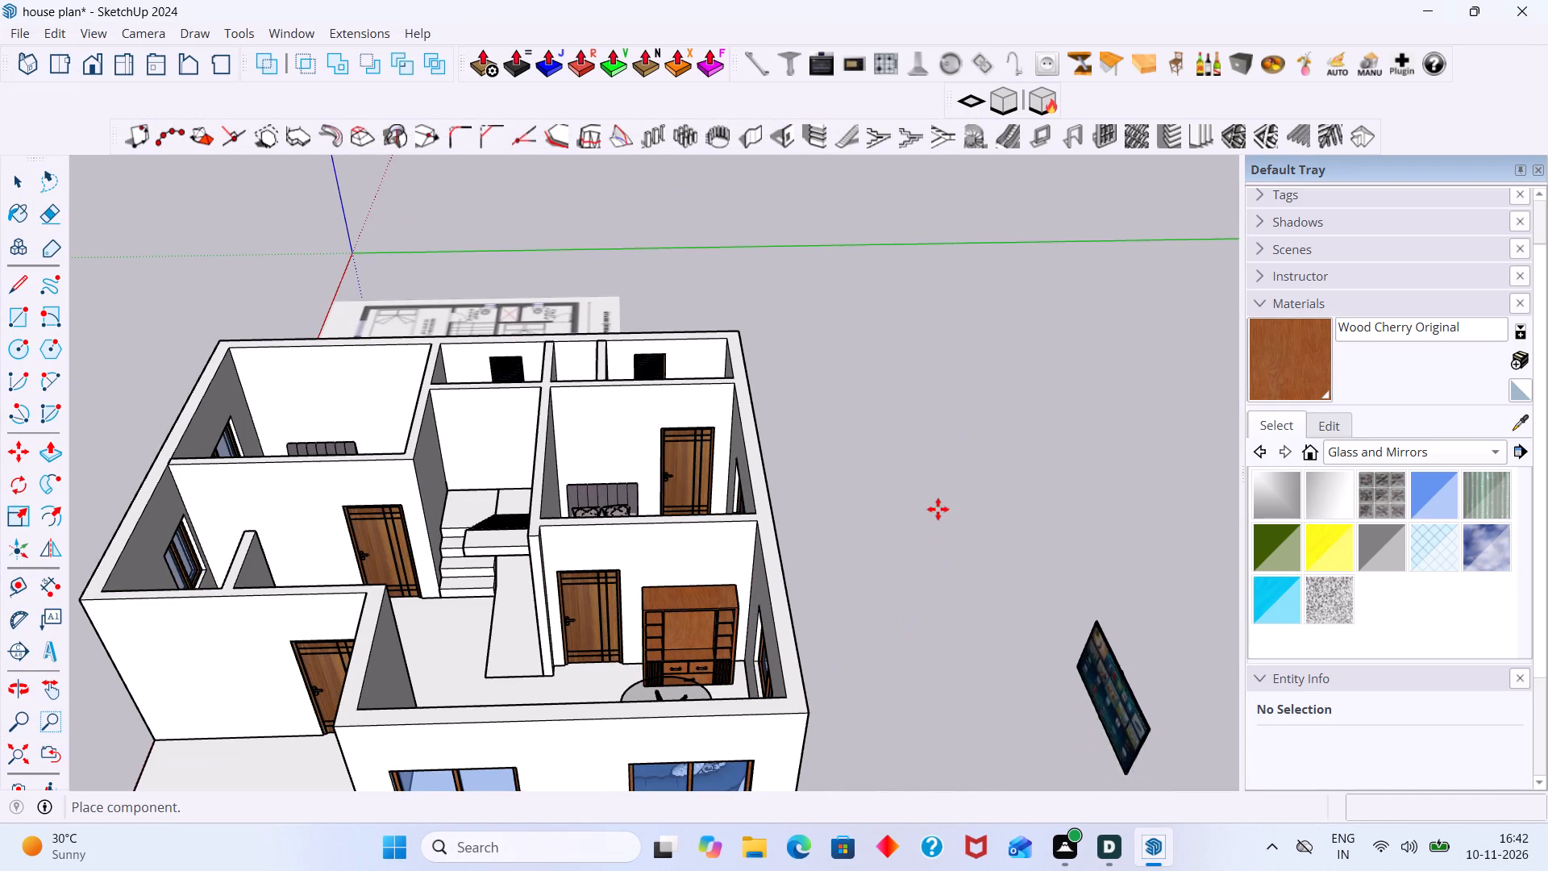
pyautogui.click(906, 492)
pyautogui.press('space')
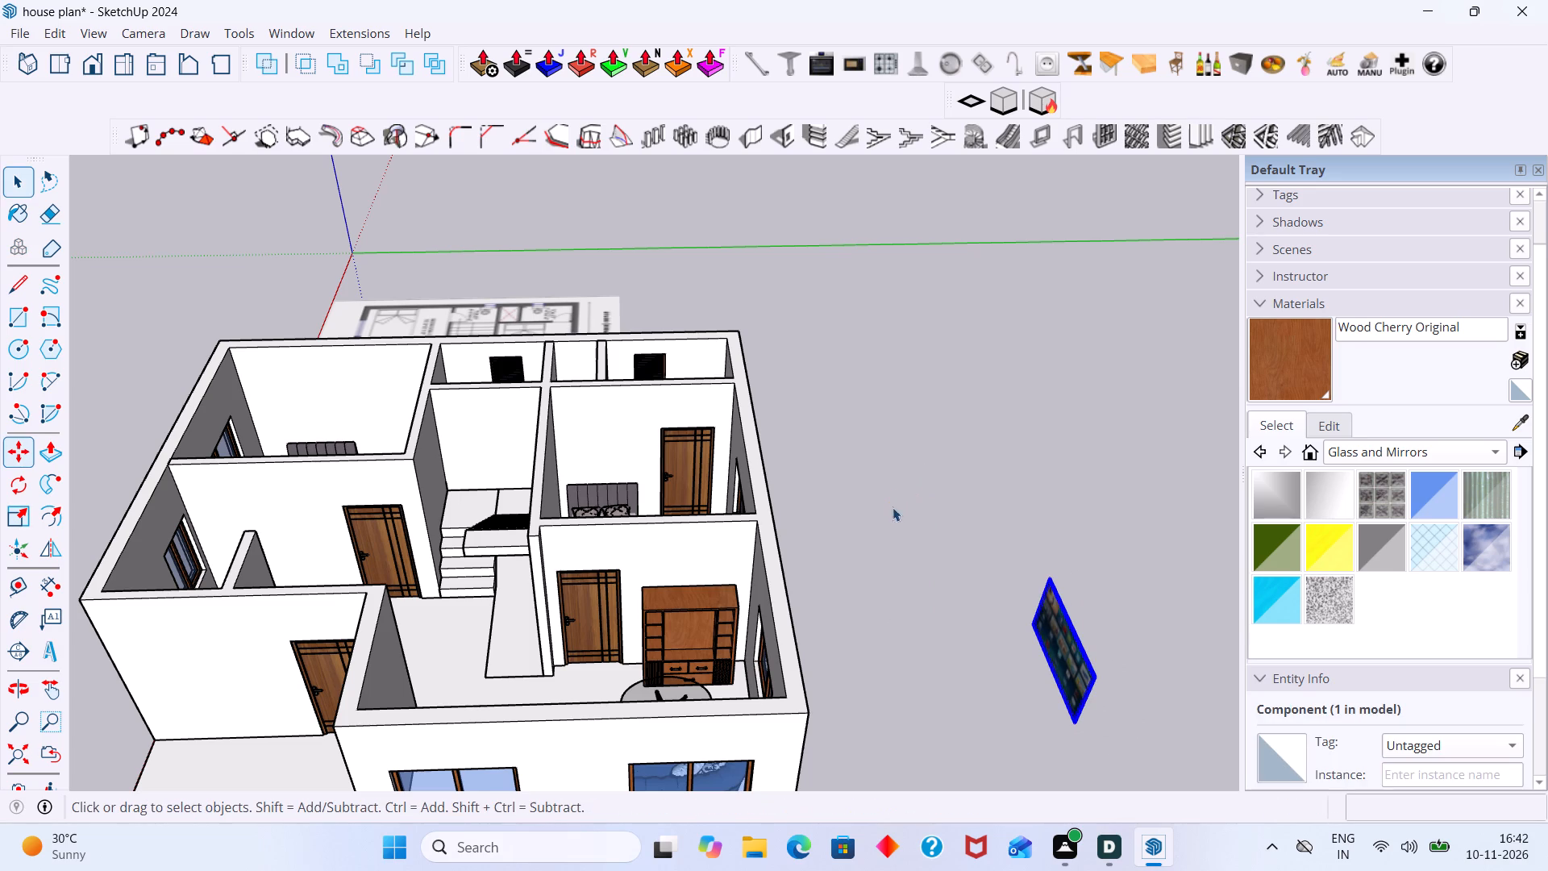
pyautogui.click(955, 506)
# Rotate the TV about 90° around the vertical axis at its lower corner so its screen faces the same way as the wall unit.
pyautogui.scroll(-2, 957, 506)
pyautogui.moveTo(979, 544); pyautogui.dragTo(795, 476, button='middle')
pyautogui.scroll(6, 851, 525)
pyautogui.moveTo(830, 594); pyautogui.dragTo(918, 600, button='middle')
pyautogui.scroll(3, 895, 581)
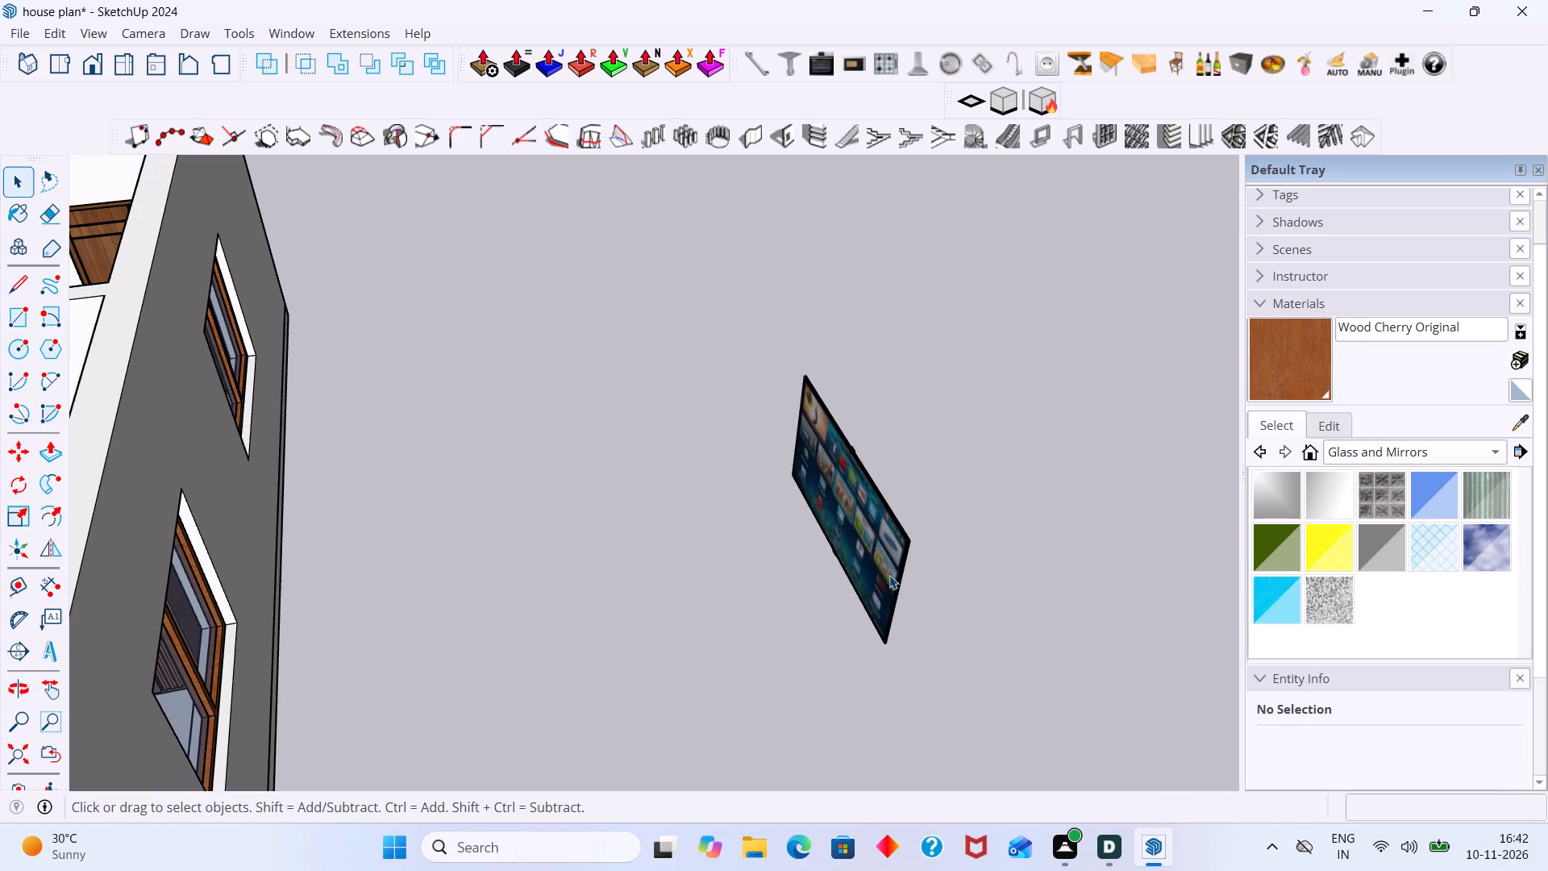
pyautogui.click(887, 573)
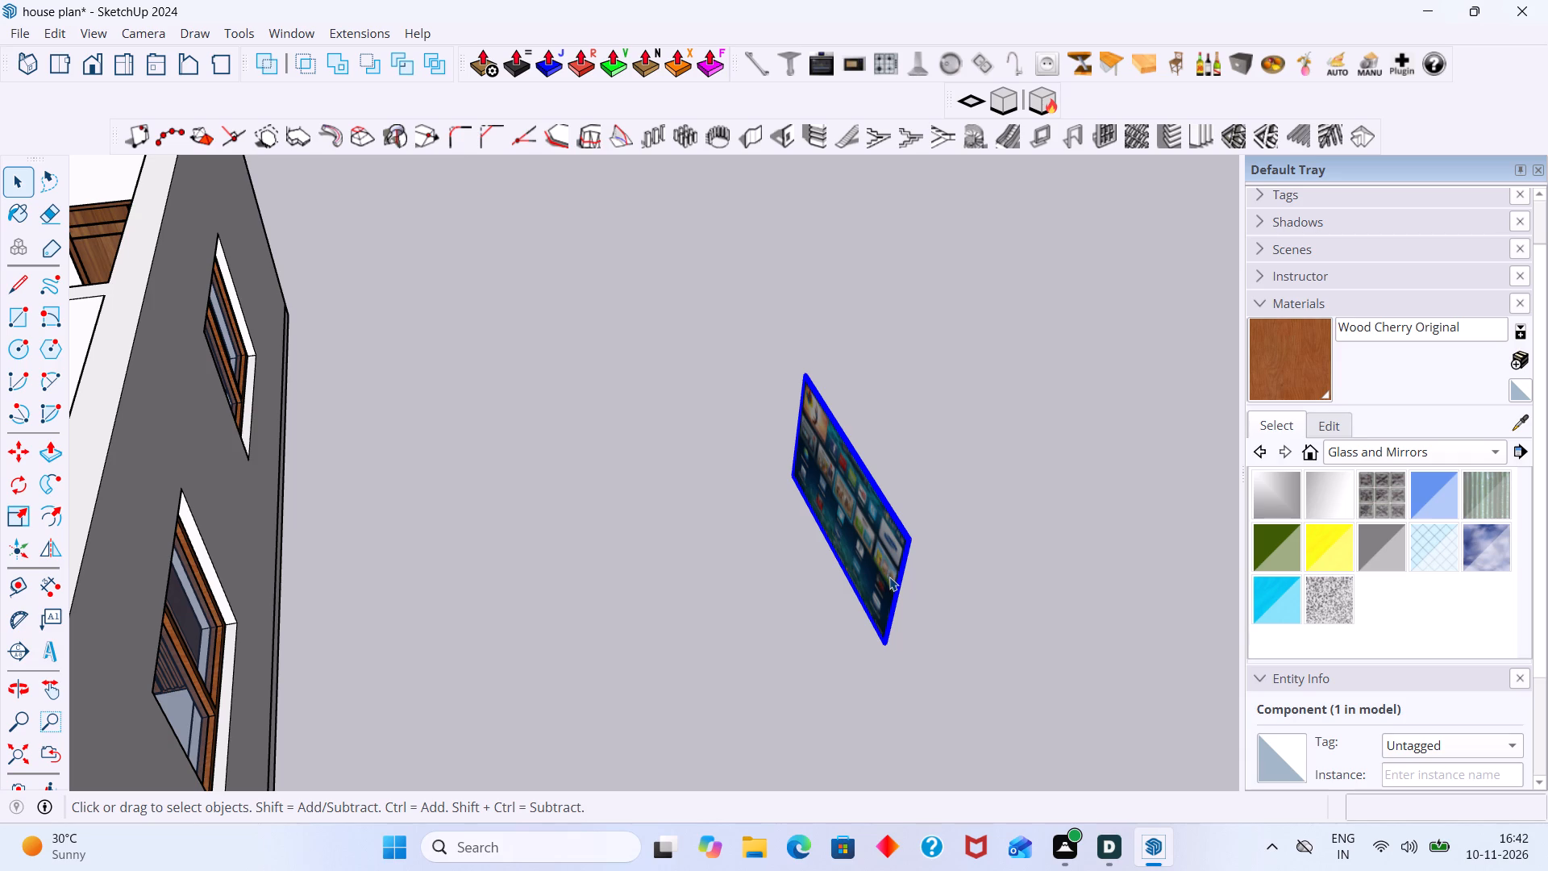
pyautogui.press('q')
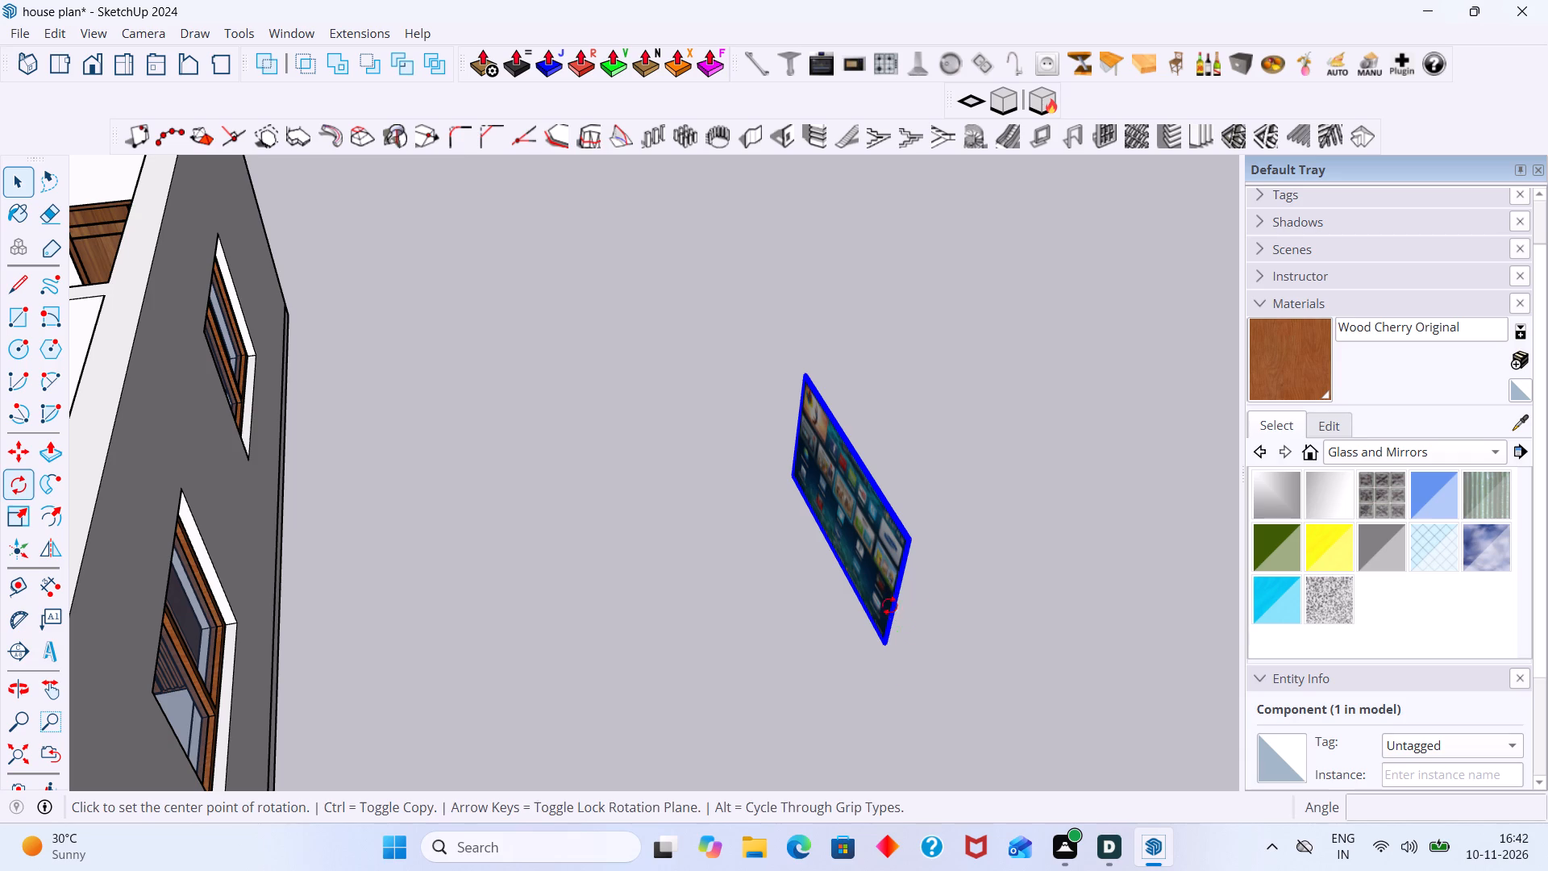
pyautogui.press('Up')
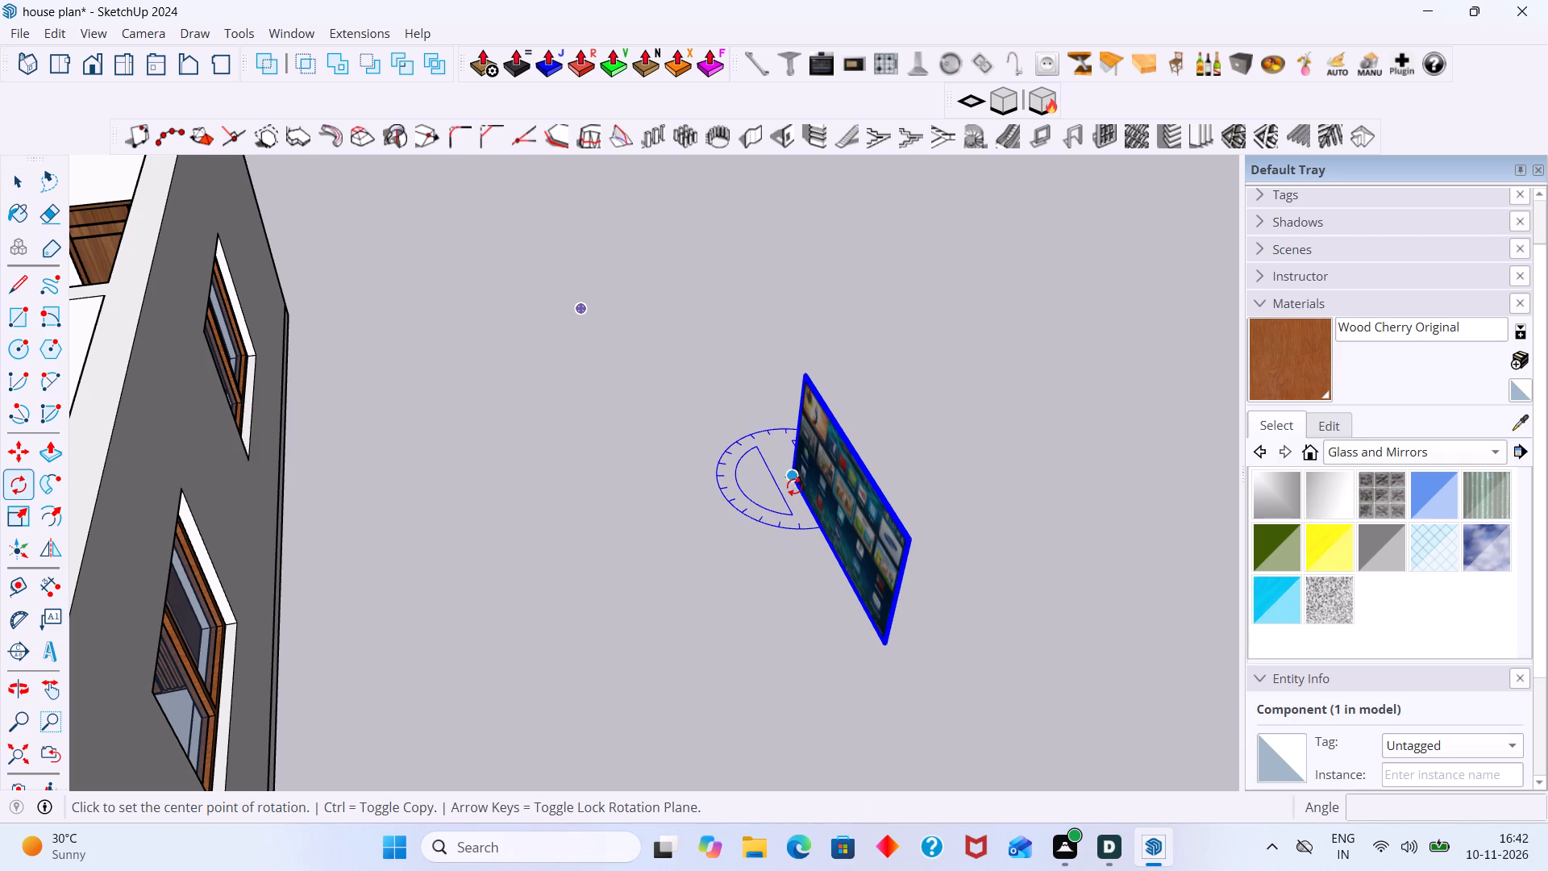
pyautogui.click(790, 478)
pyautogui.click(884, 638)
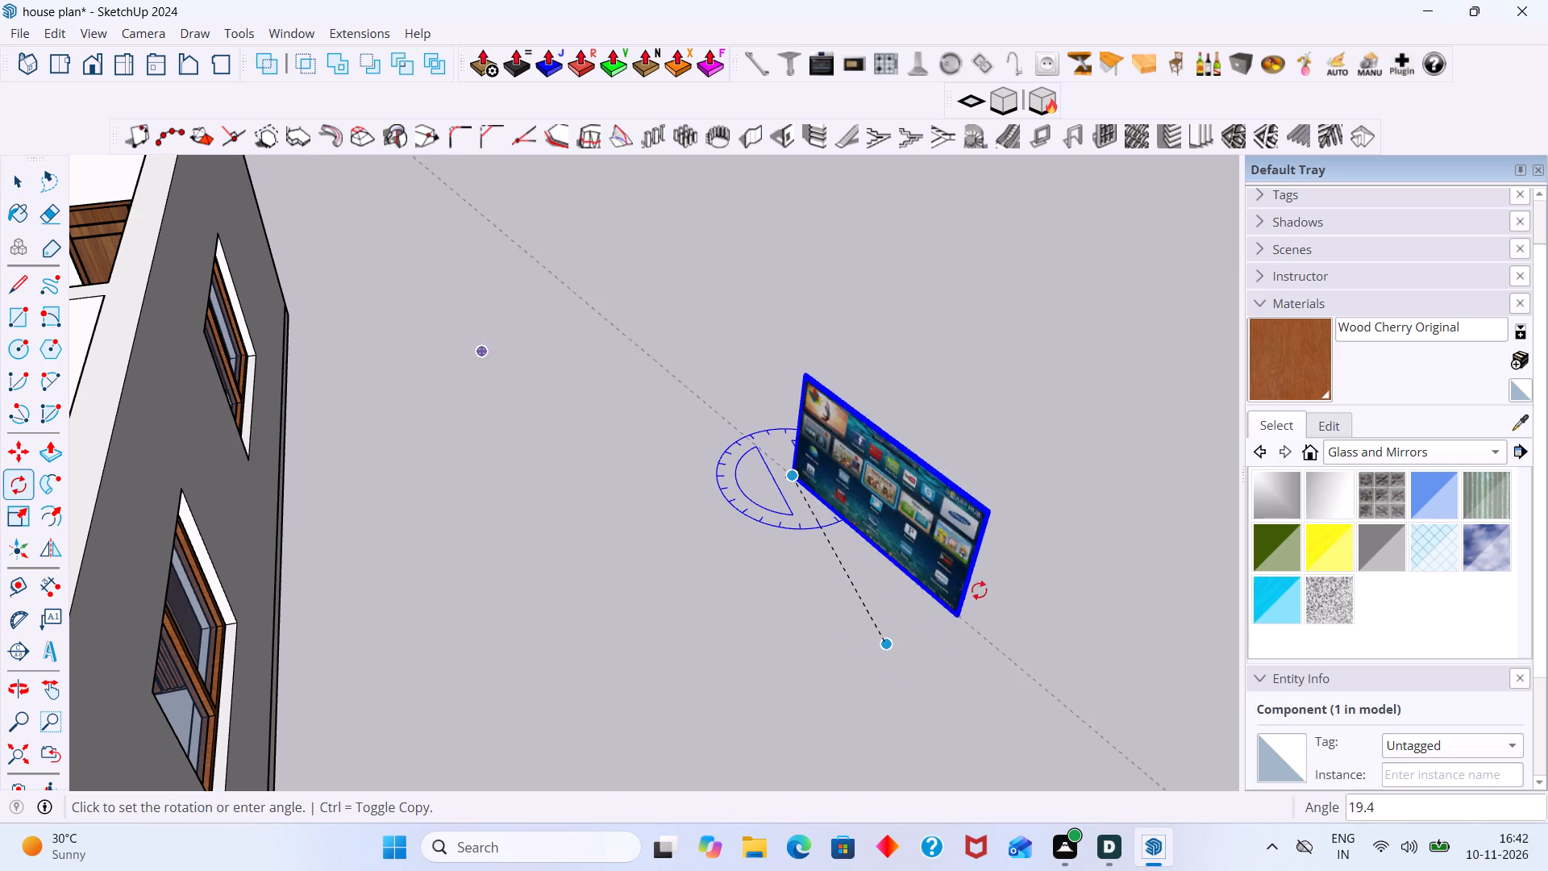
pyautogui.click(995, 446)
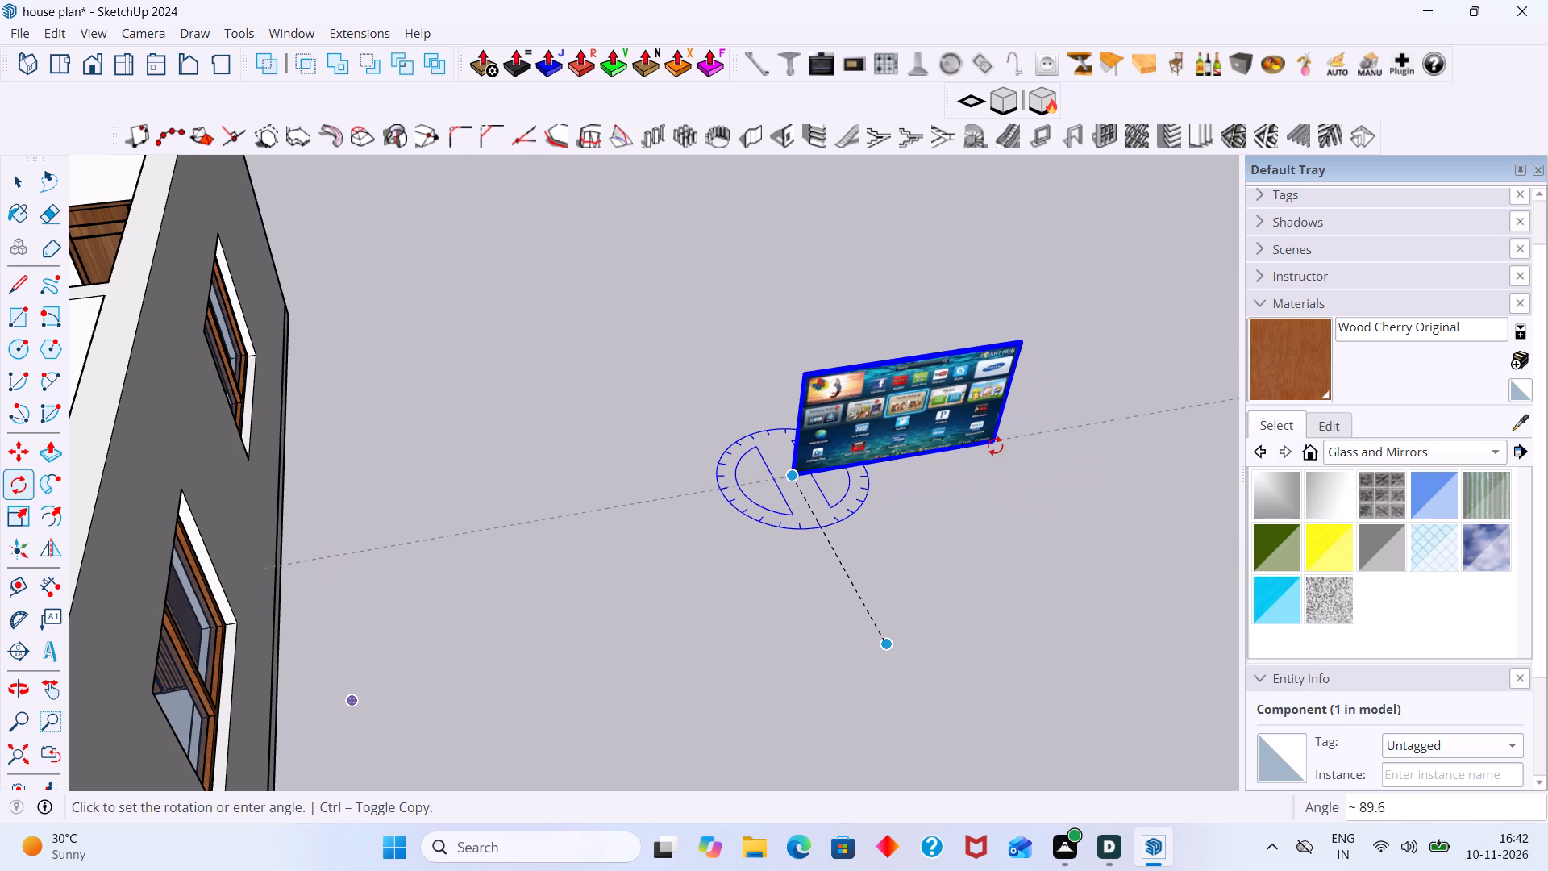
pyautogui.press('space')
pyautogui.click(1005, 516)
# Move the TV by its lower corner about 7' 11 1/16" along the green axis toward the house.
pyautogui.scroll(-6, 968, 497)
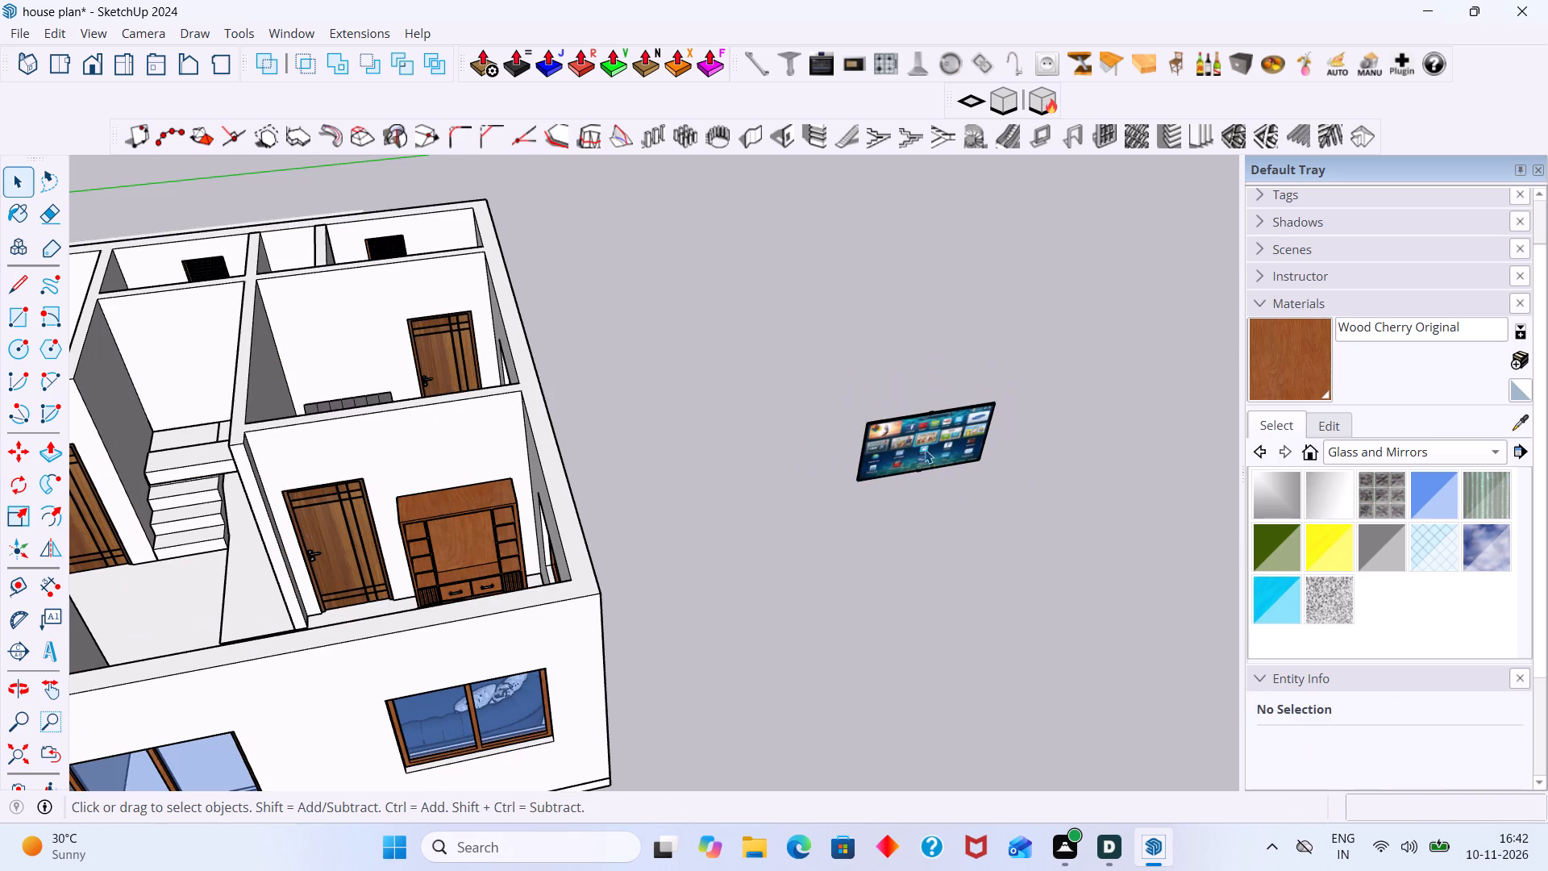
pyautogui.click(925, 440)
pyautogui.press('m')
pyautogui.scroll(5, 901, 493)
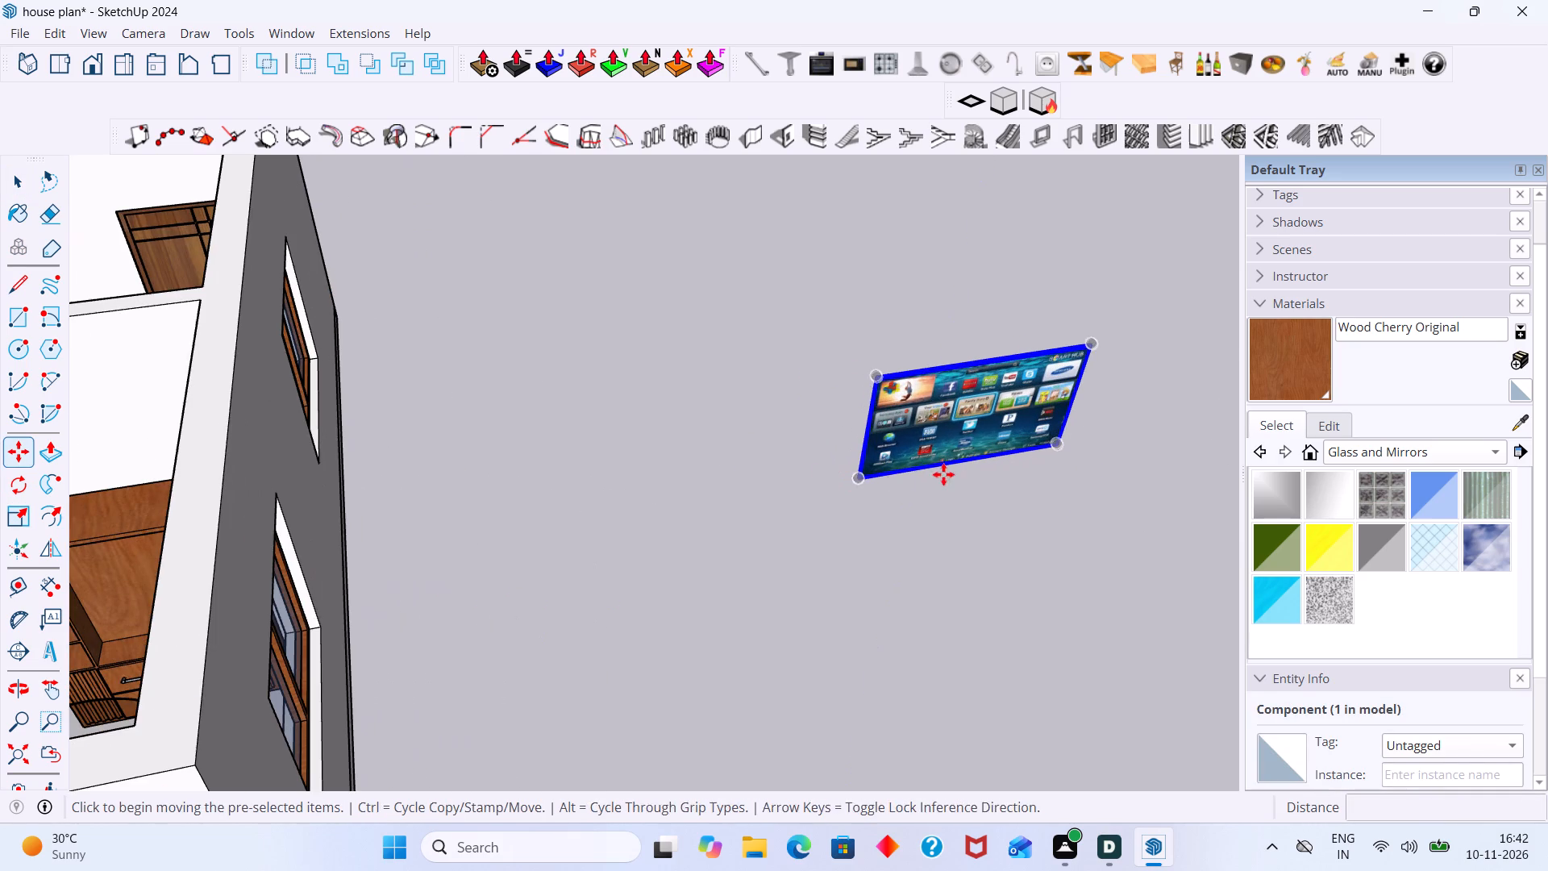
pyautogui.click(858, 473)
pyautogui.scroll(-5, 266, 576)
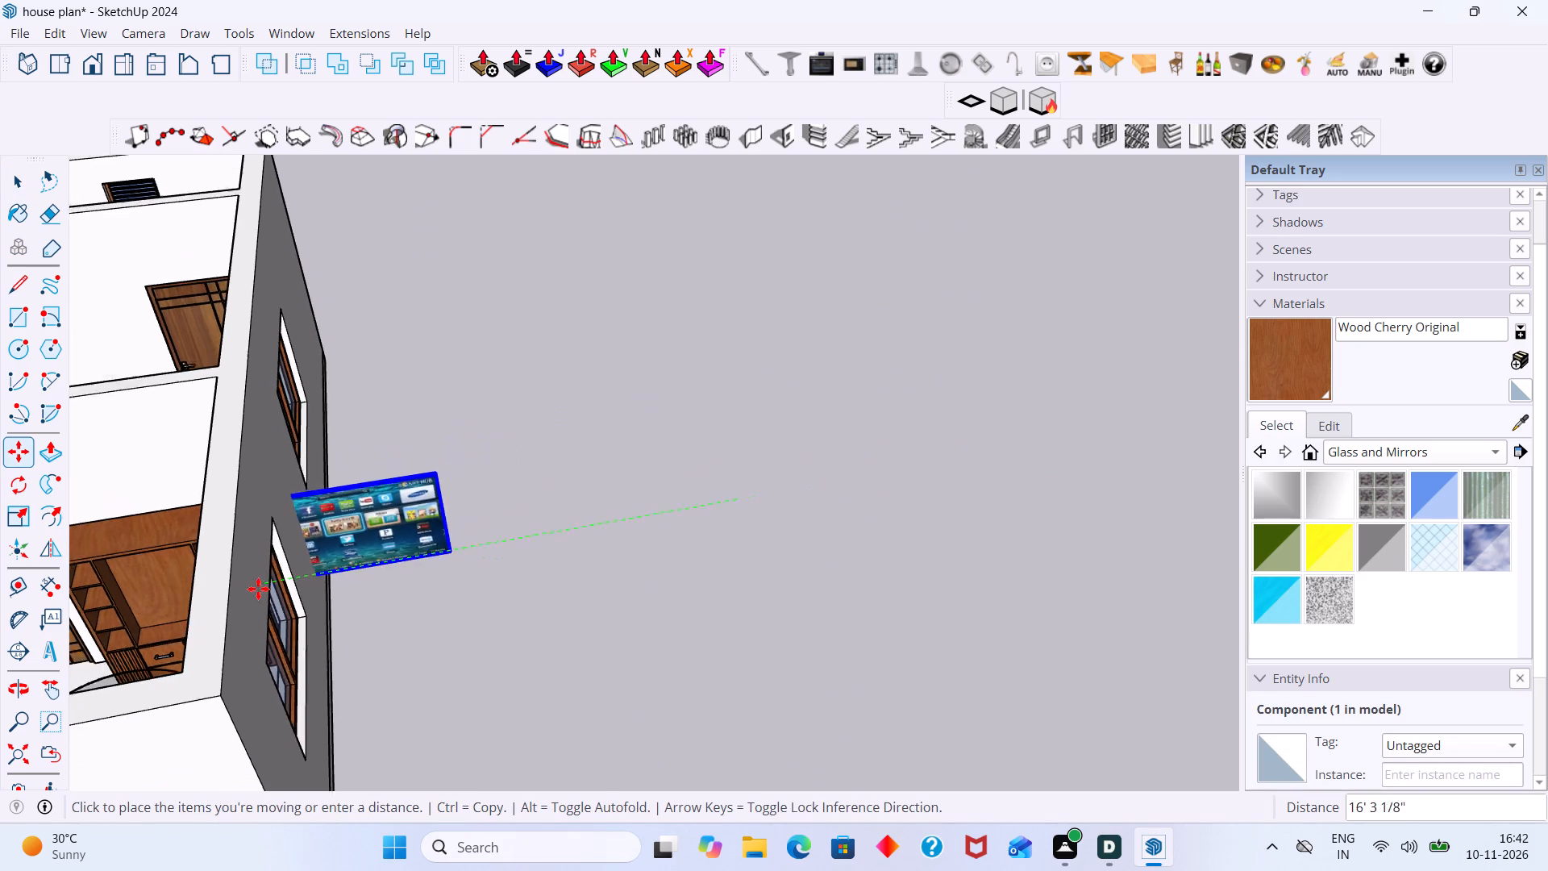
pyautogui.scroll(-3, 258, 589)
pyautogui.moveTo(166, 634); pyautogui.dragTo(288, 596, button='middle')
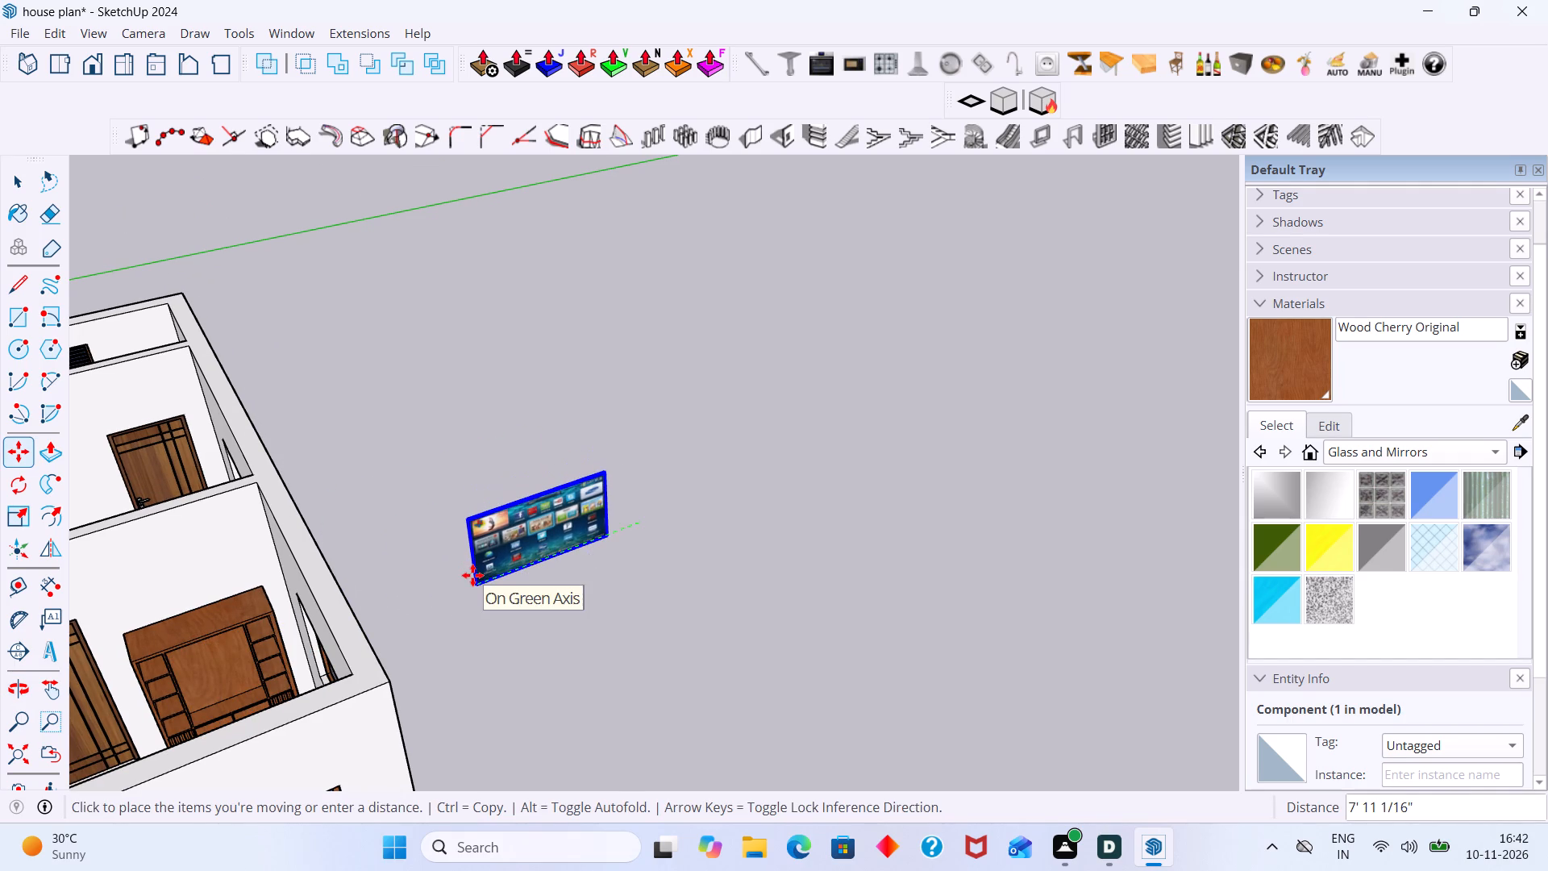
pyautogui.click(472, 575)
pyautogui.press('space')
pyautogui.click(708, 531)
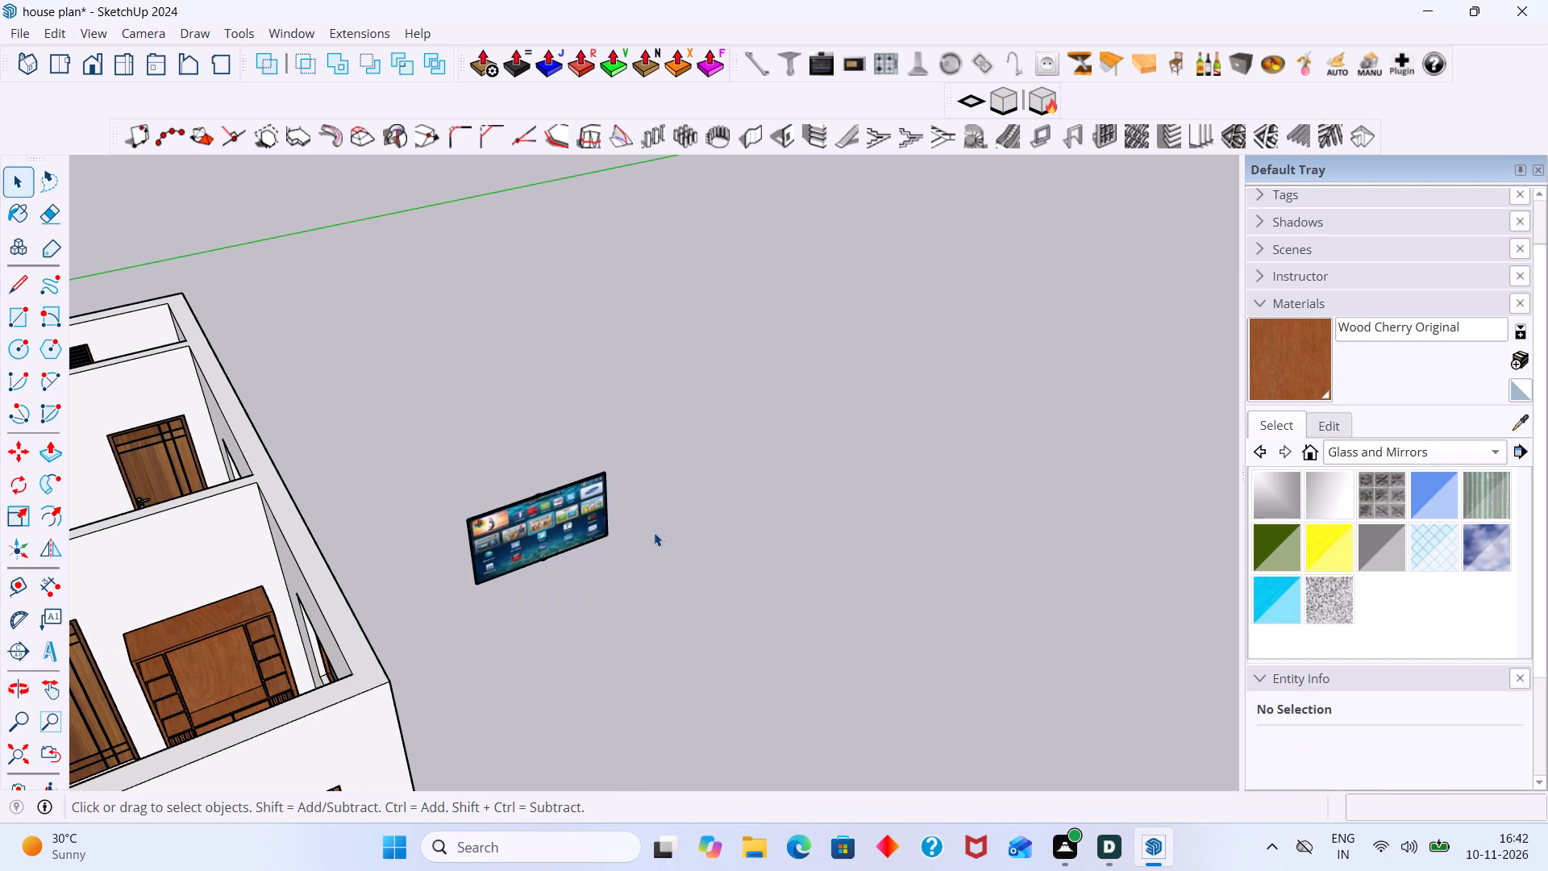
# Scale the TV from its side edge to about 0.60 in width along red and 8.78 in thickness along green.
pyautogui.moveTo(641, 535); pyautogui.dragTo(489, 533, button='middle')
pyautogui.scroll(2, 519, 519)
pyautogui.click(520, 519)
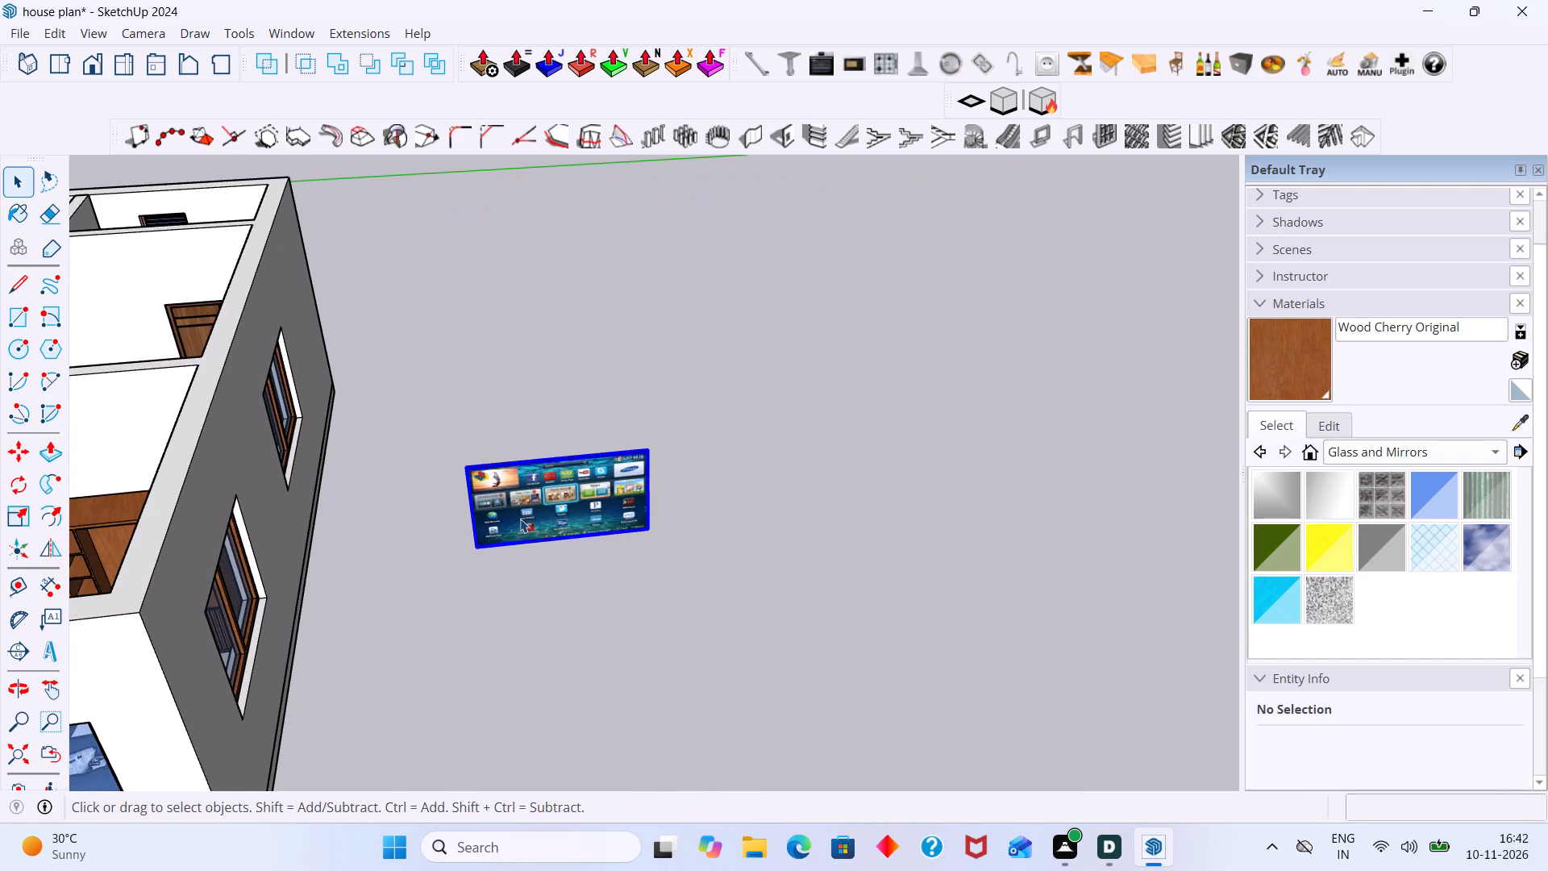
pyautogui.press('s')
pyautogui.scroll(8, 484, 513)
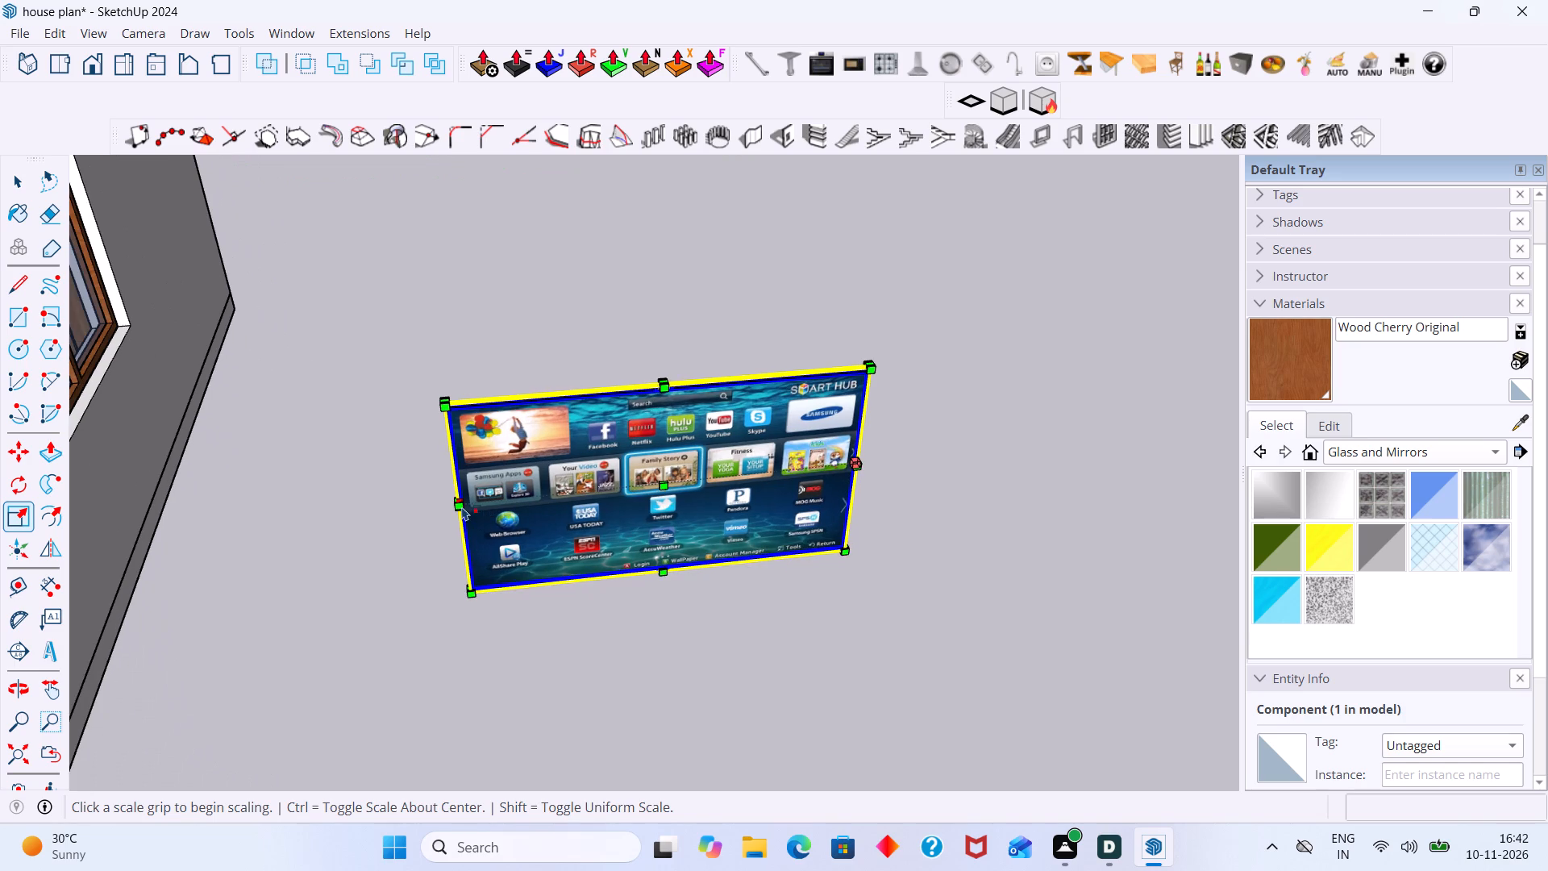
pyautogui.click(455, 506)
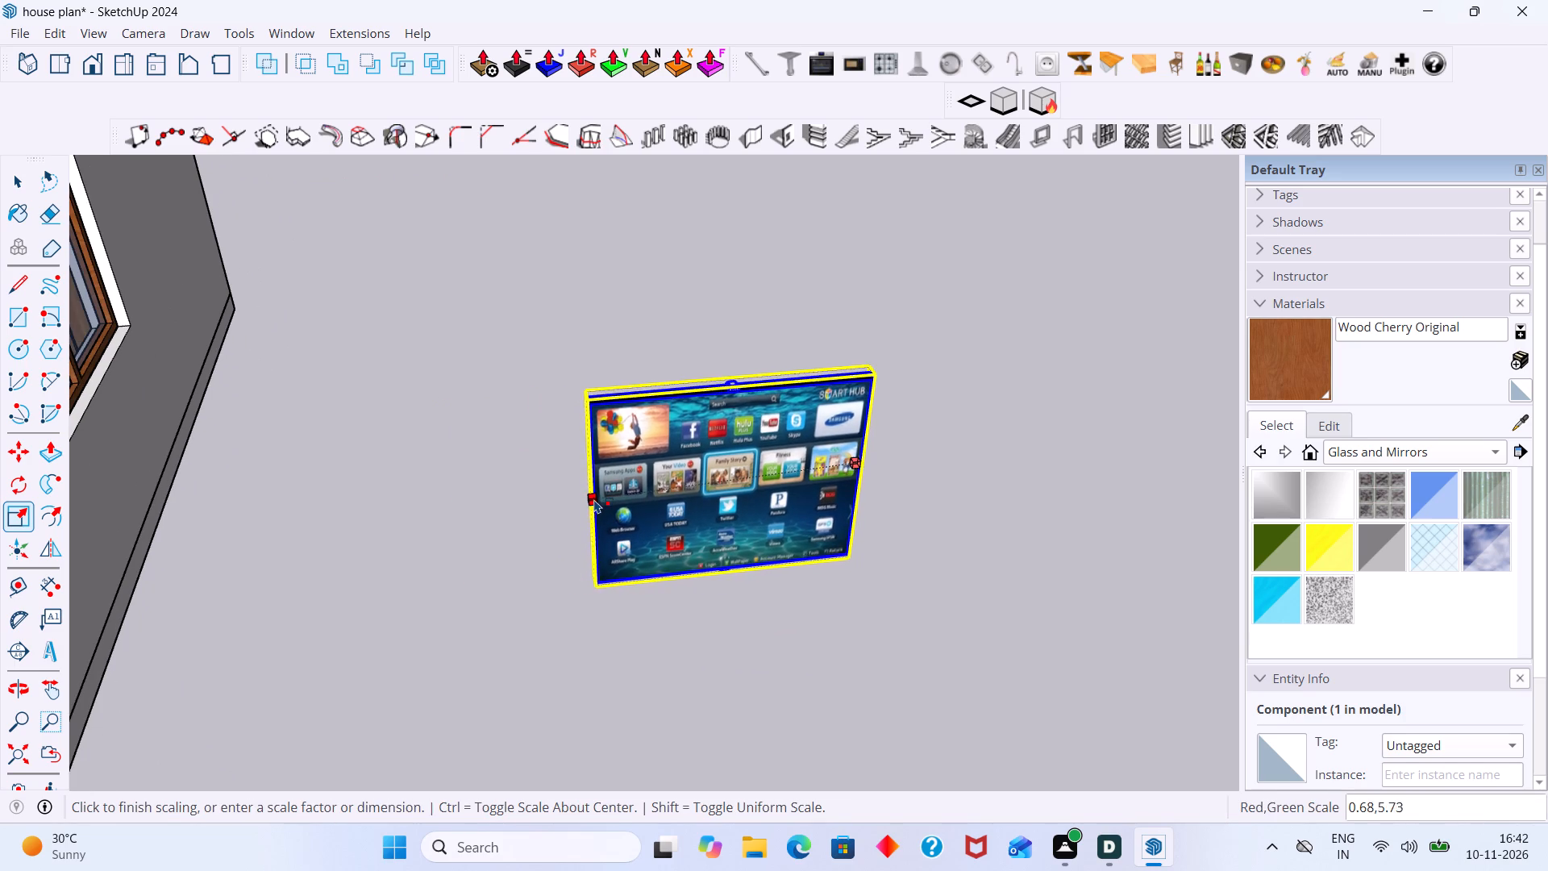
pyautogui.click(626, 502)
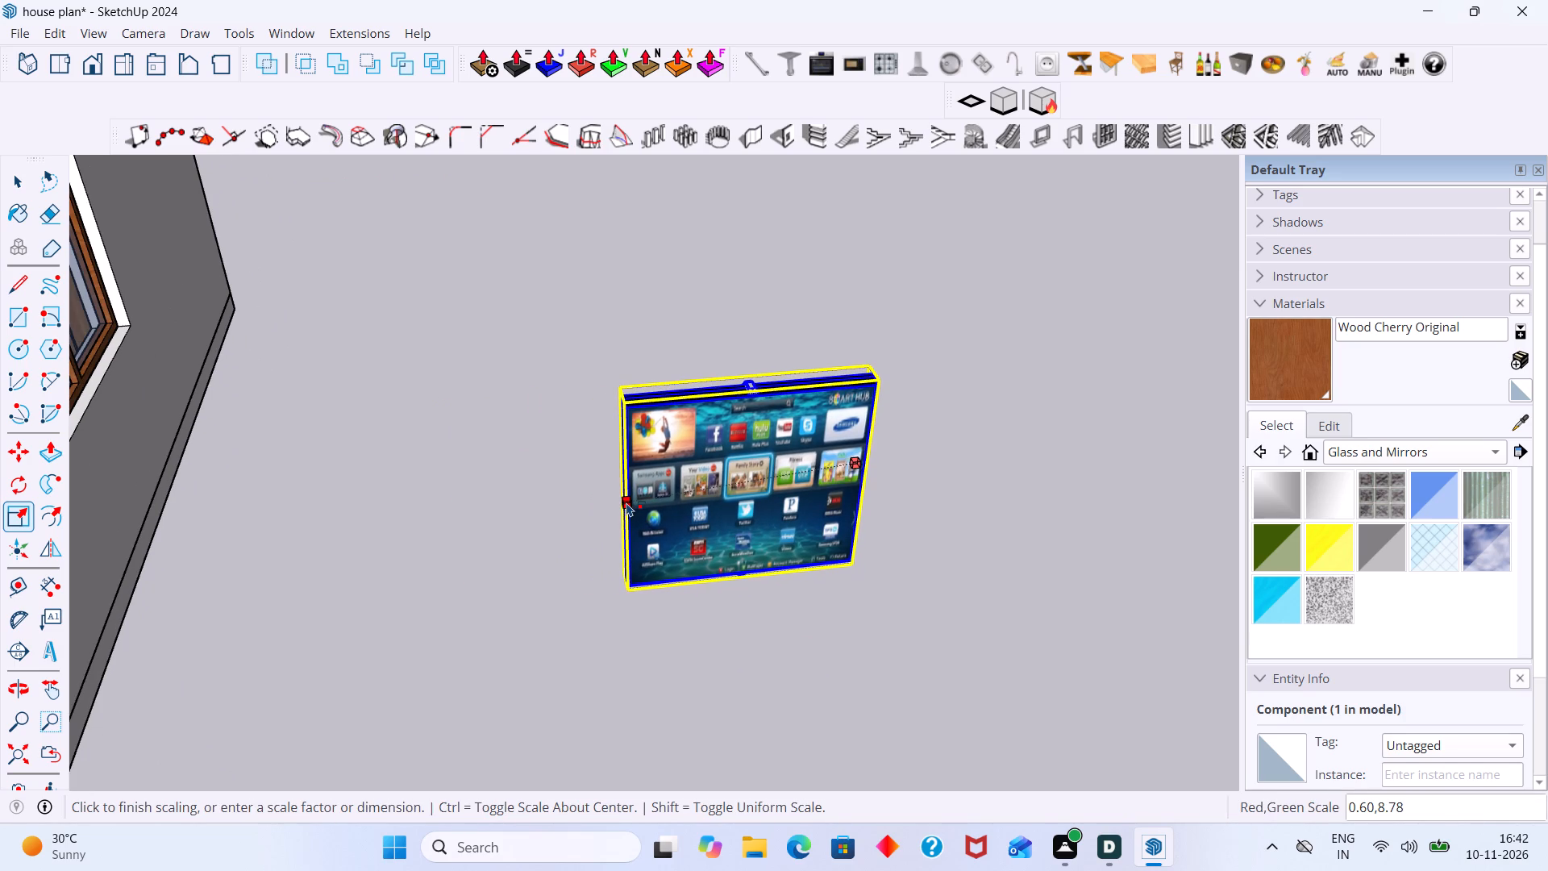
# Scale the TV from its top edge to about 0.57 in height along blue and 1.50 in thickness along green.
pyautogui.click(749, 374)
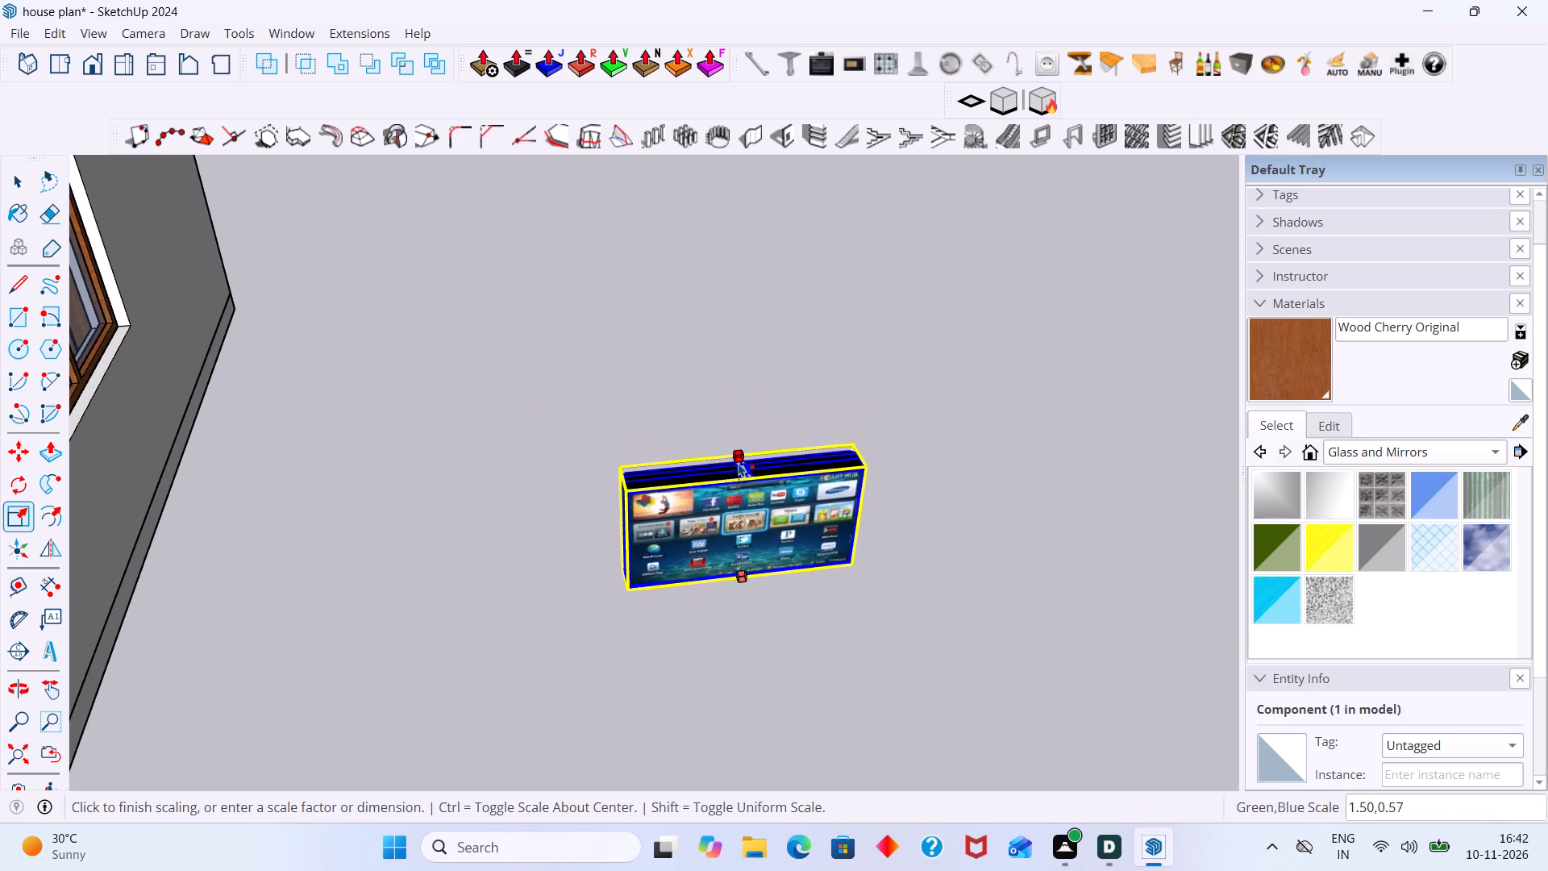
pyautogui.click(739, 470)
pyautogui.moveTo(916, 503); pyautogui.dragTo(875, 476, button='middle')
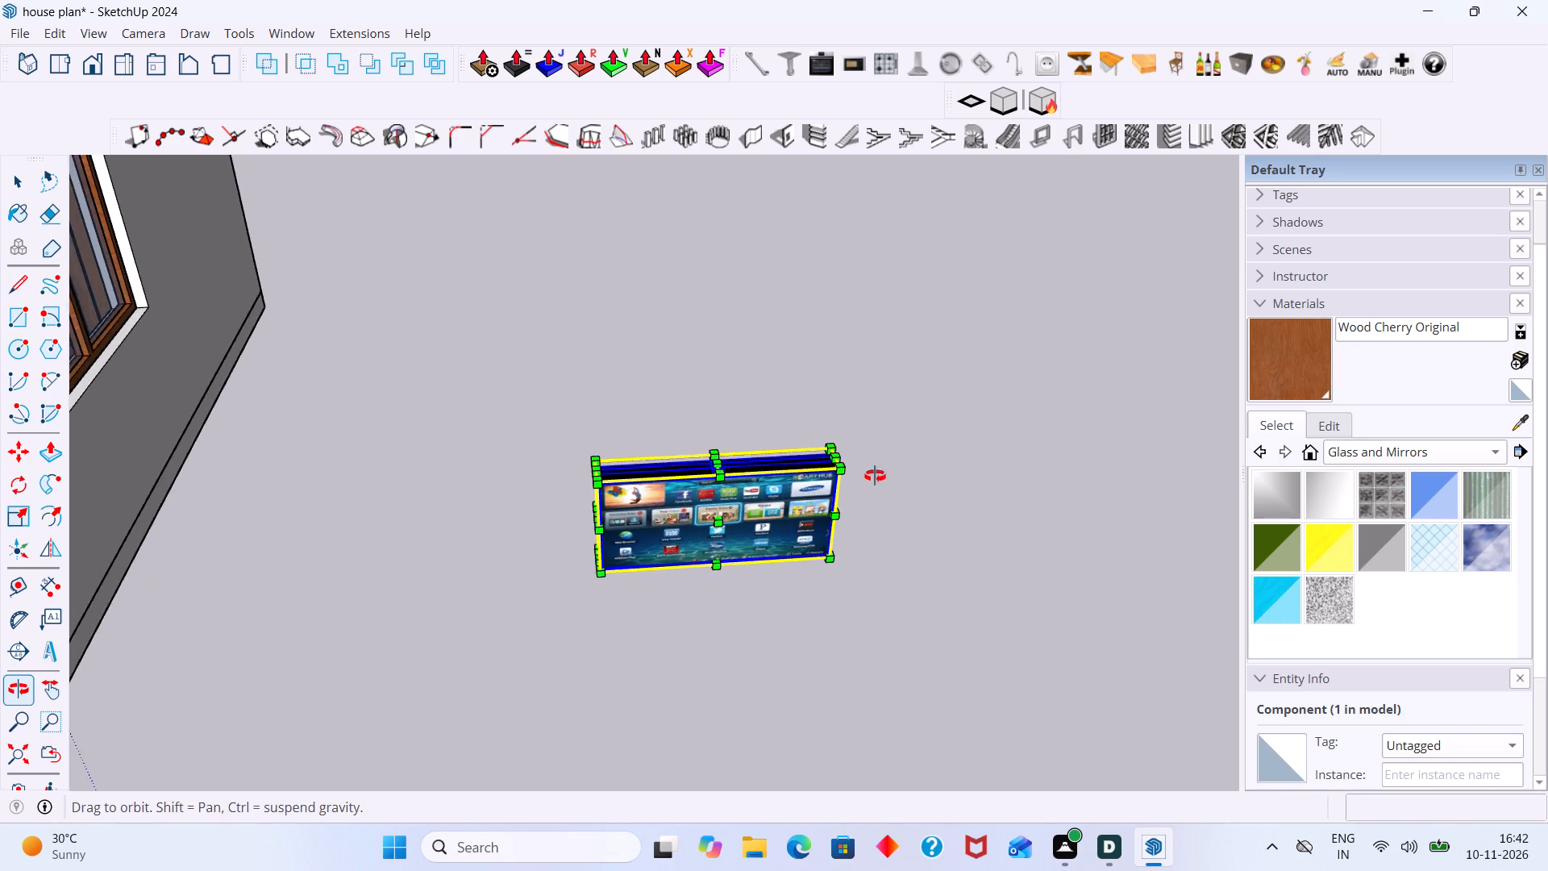
pyautogui.moveTo(875, 476); pyautogui.dragTo(863, 456, button='middle')
pyautogui.scroll(2, 851, 462)
pyautogui.click(853, 465)
pyautogui.press('space')
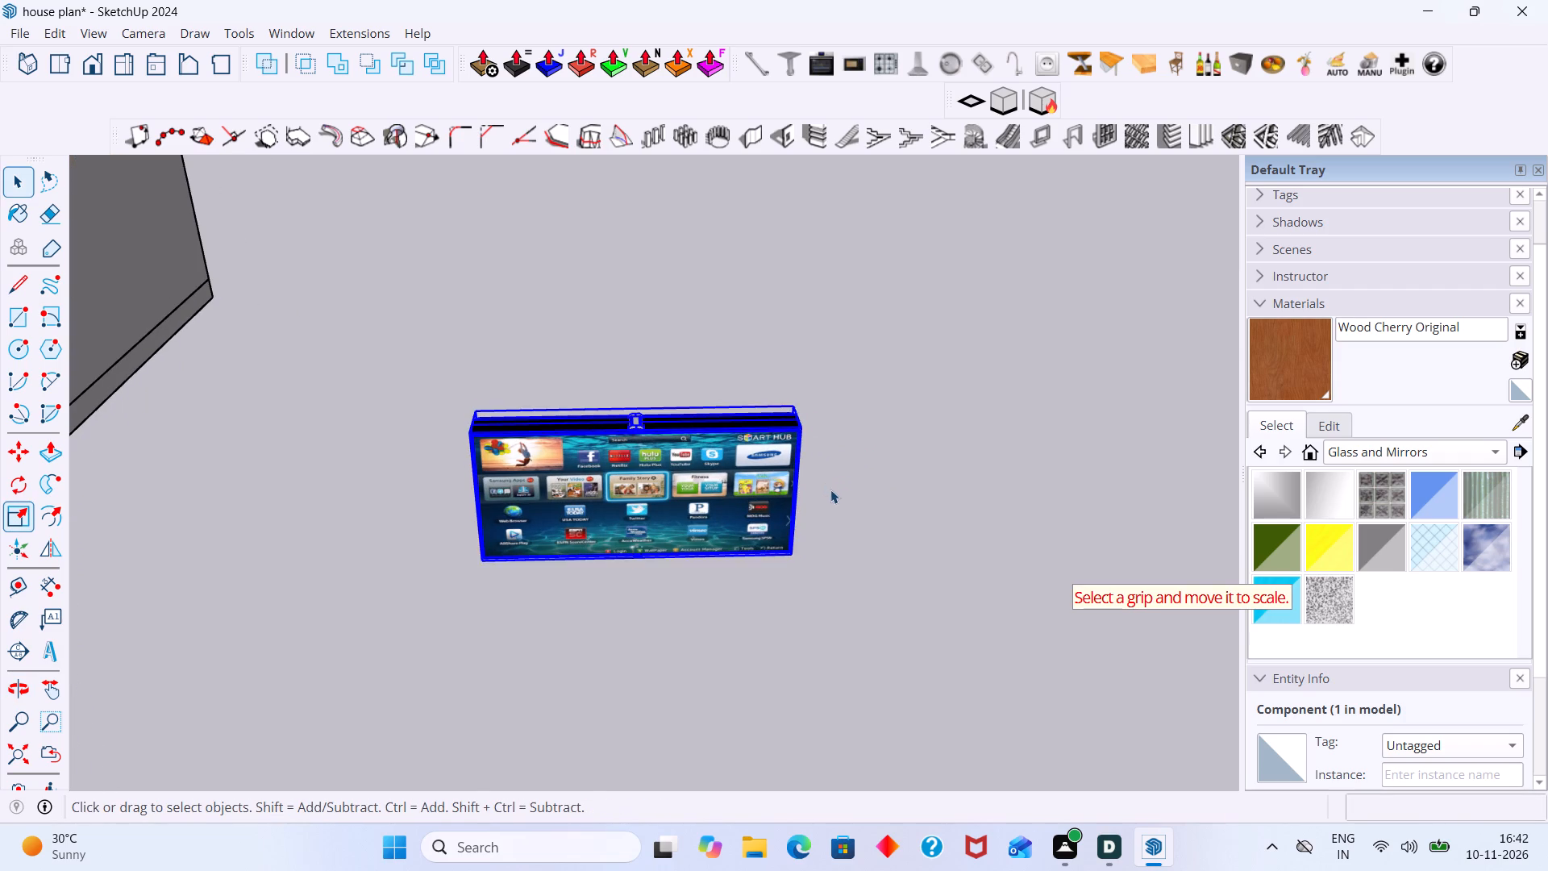
pyautogui.click(877, 477)
# Scale the TV's thickness from its back face to about 0.23 along green.
pyautogui.scroll(5, 784, 490)
pyautogui.scroll(3, 567, 440)
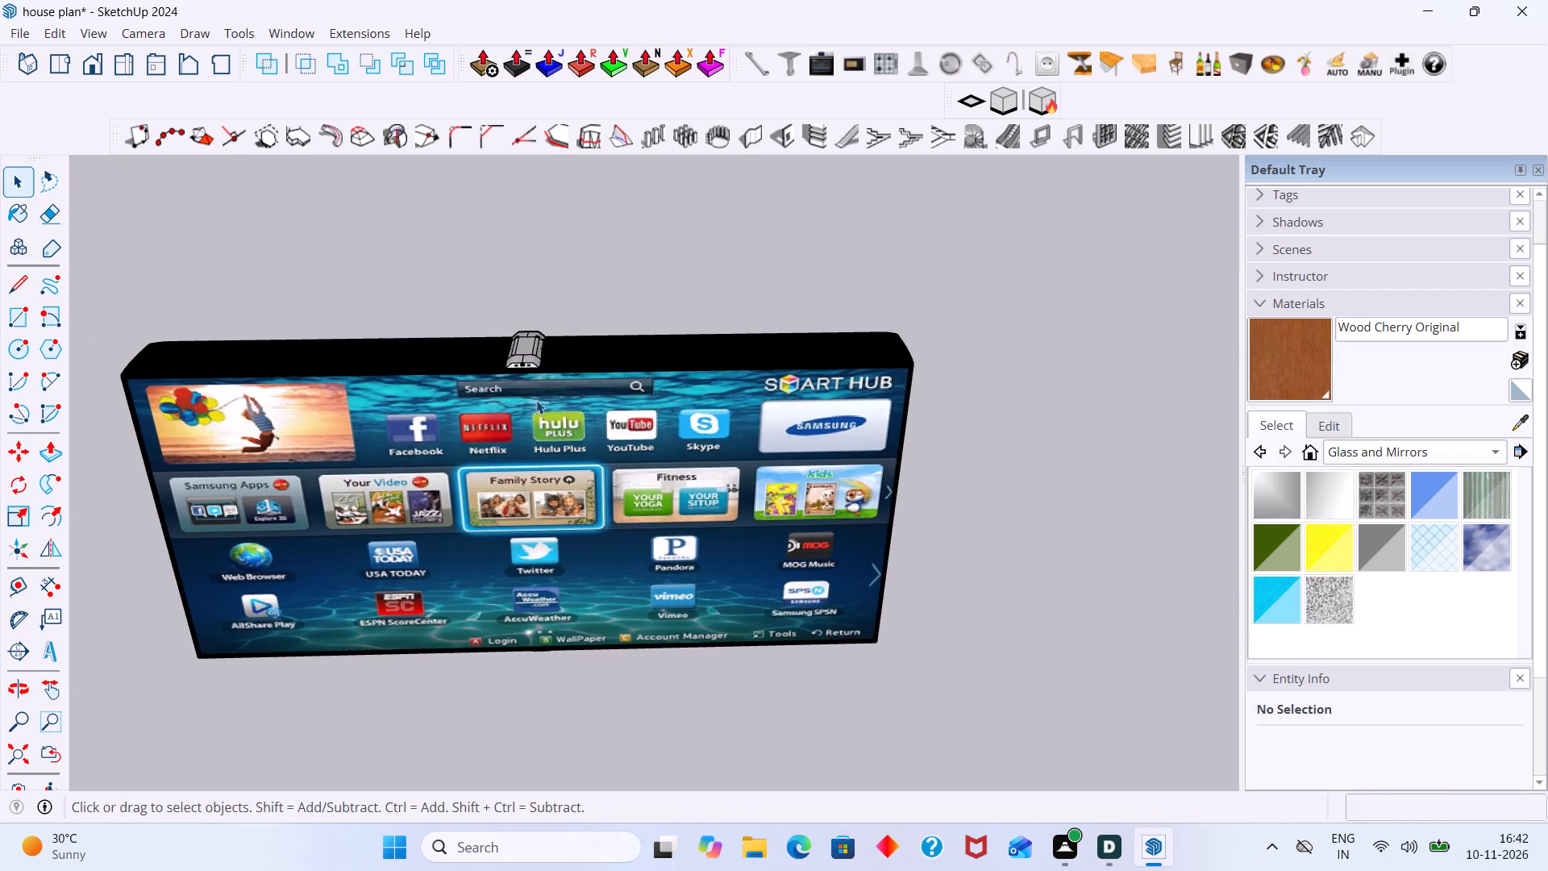
pyautogui.scroll(-8, 536, 400)
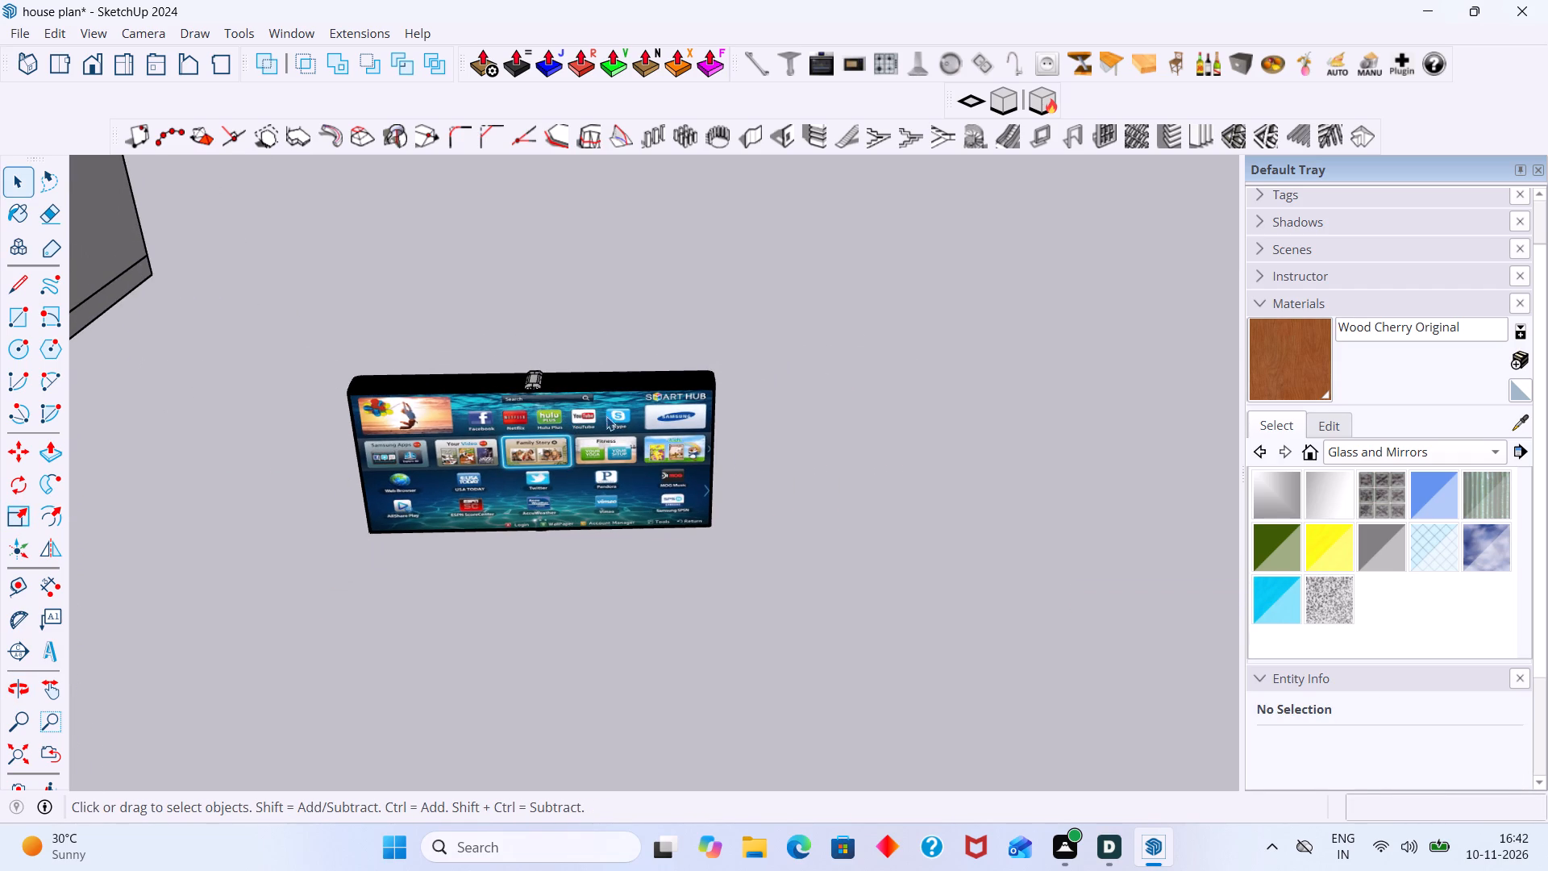
pyautogui.moveTo(662, 405); pyautogui.dragTo(1087, 527, button='middle')
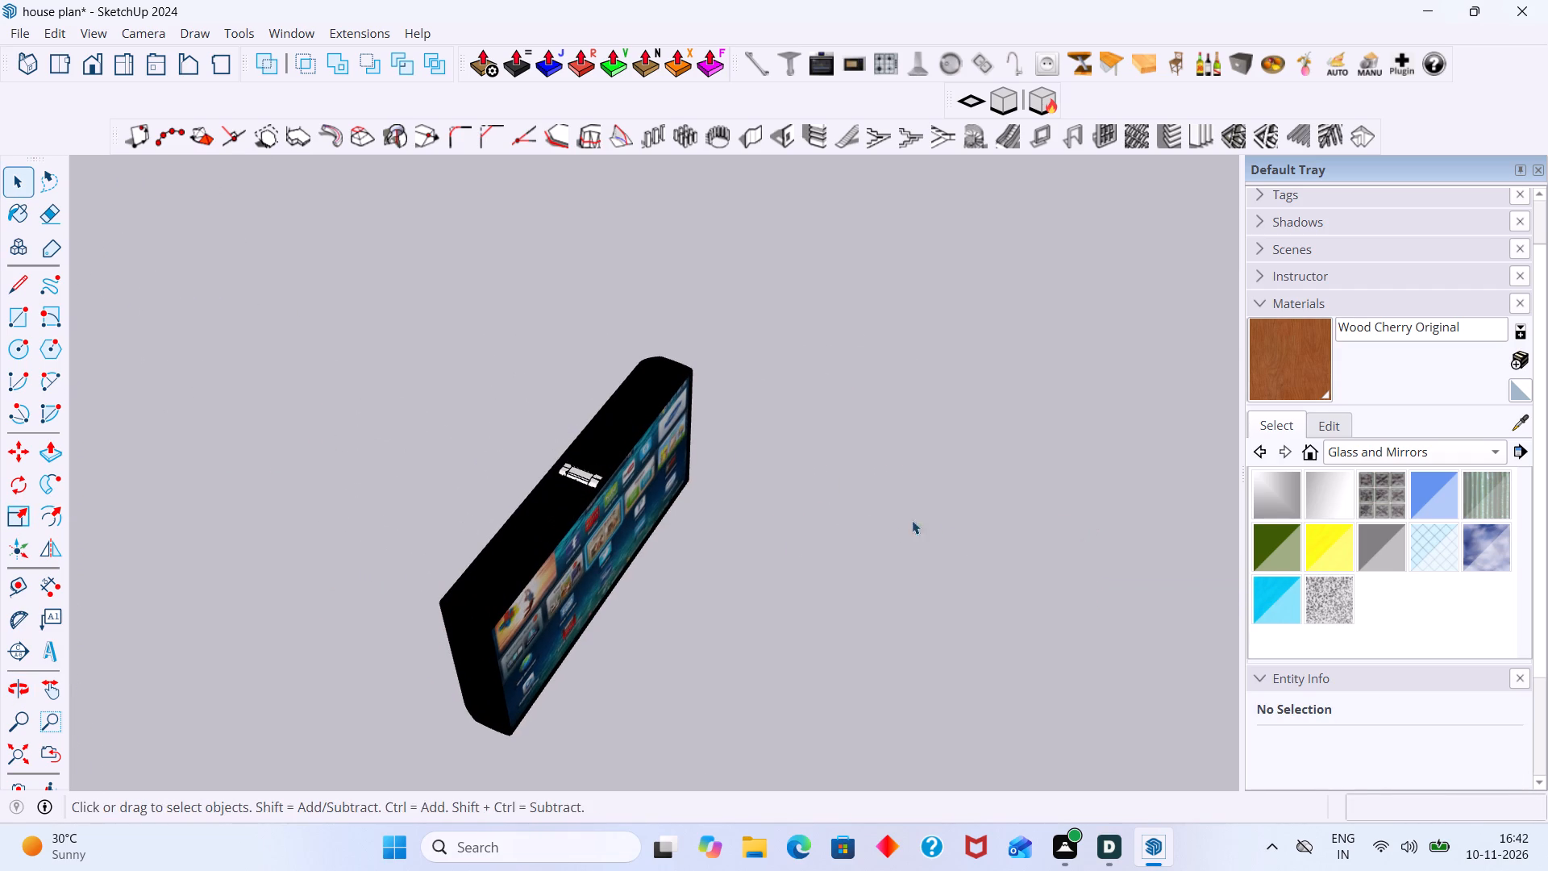
pyautogui.moveTo(759, 548); pyautogui.dragTo(1040, 535, button='middle')
pyautogui.scroll(4, 610, 586)
pyautogui.click(650, 578)
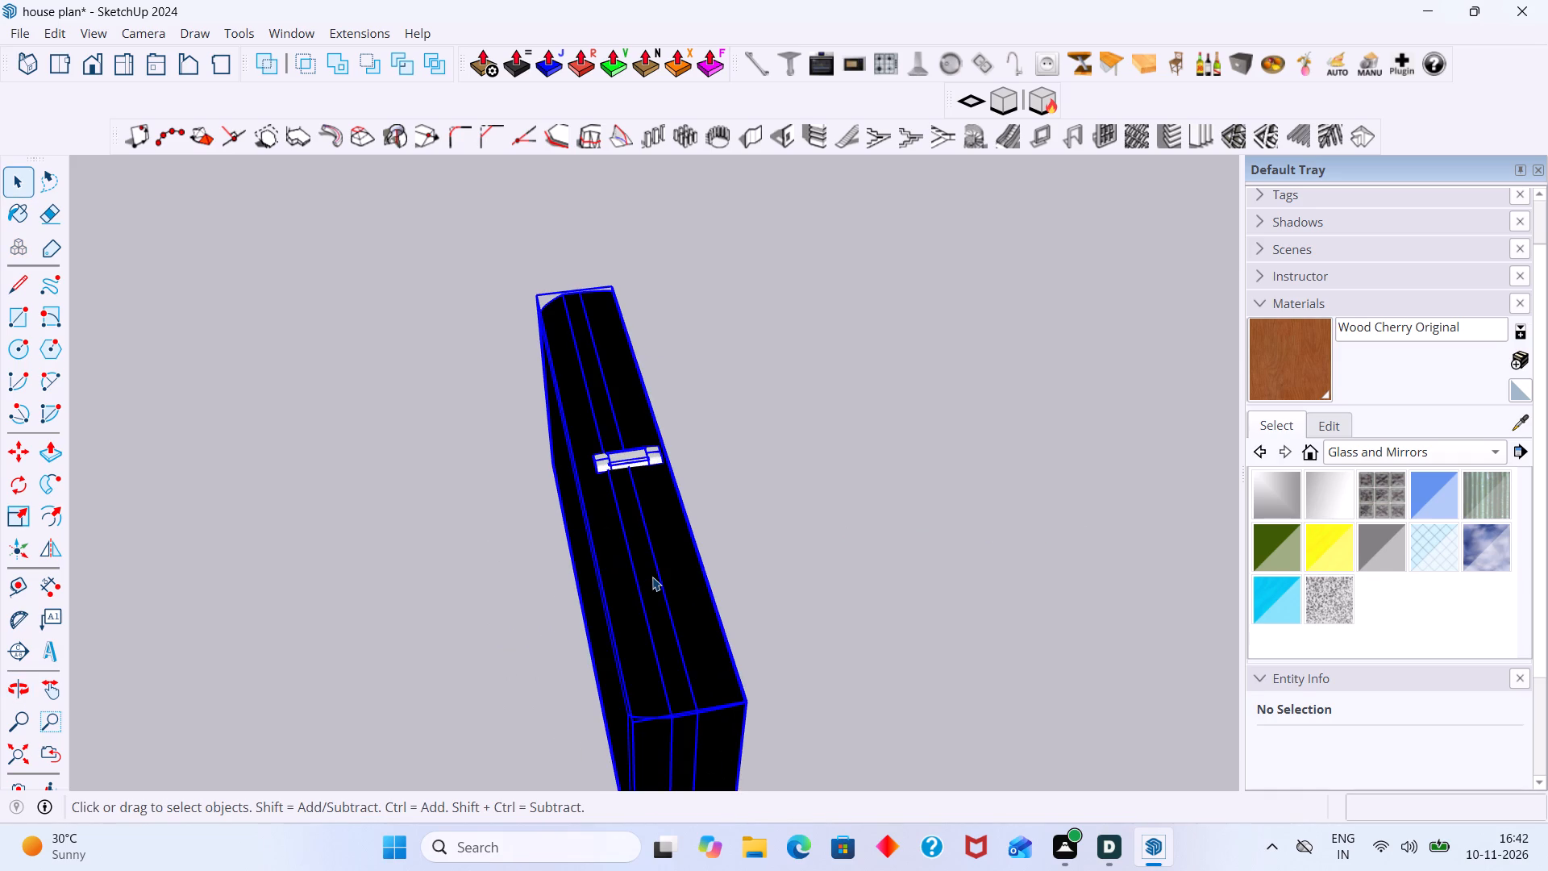
pyautogui.press('s')
pyautogui.click(587, 561)
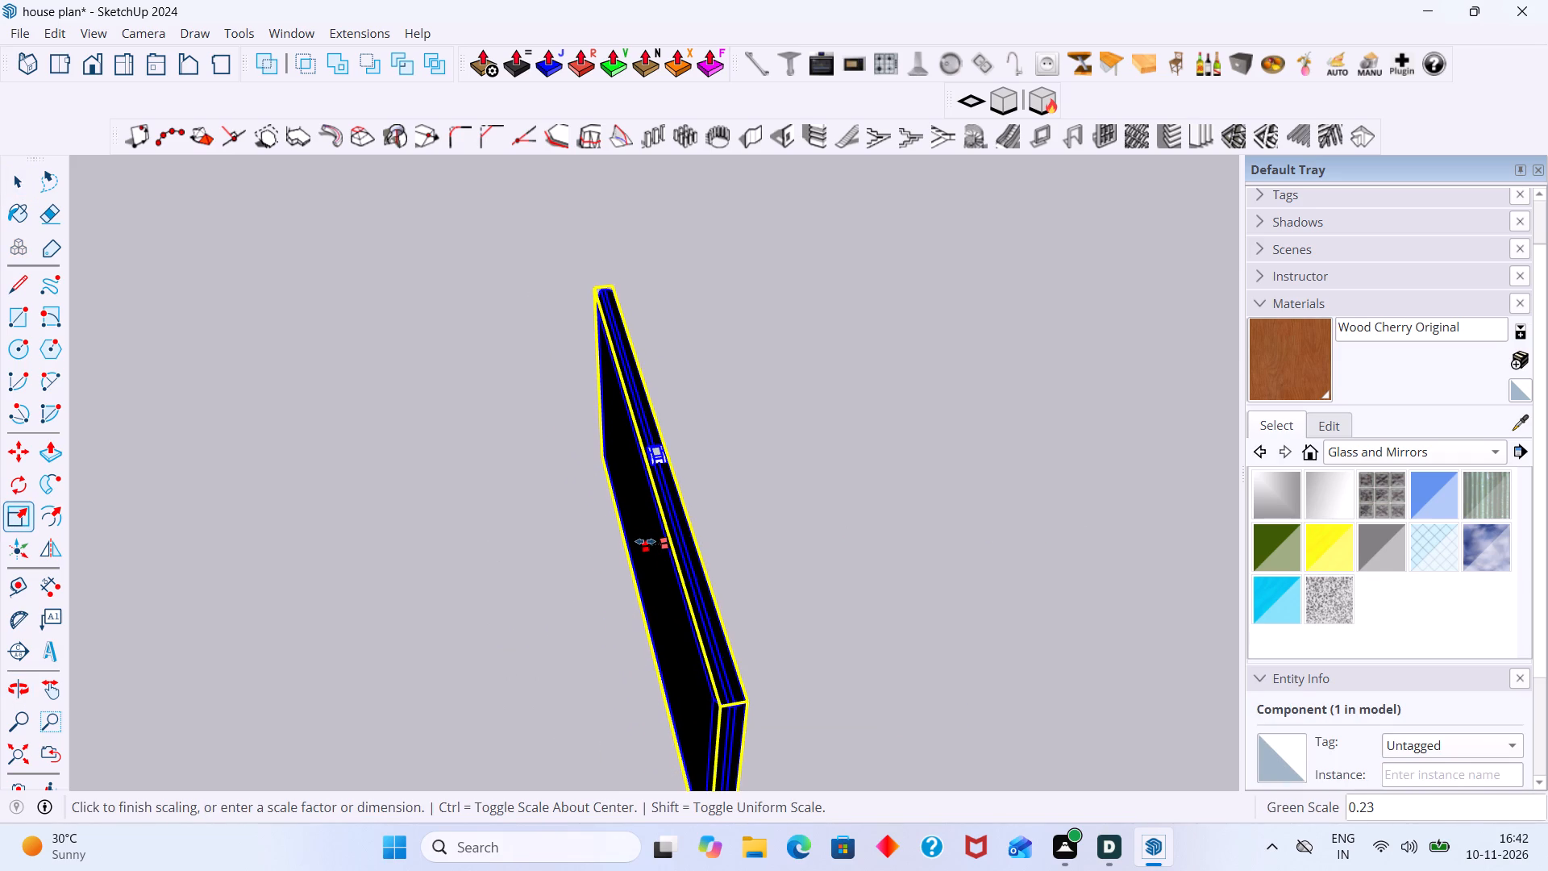
pyautogui.click(645, 541)
pyautogui.press('space')
pyautogui.click(960, 477)
pyautogui.scroll(-1, 855, 513)
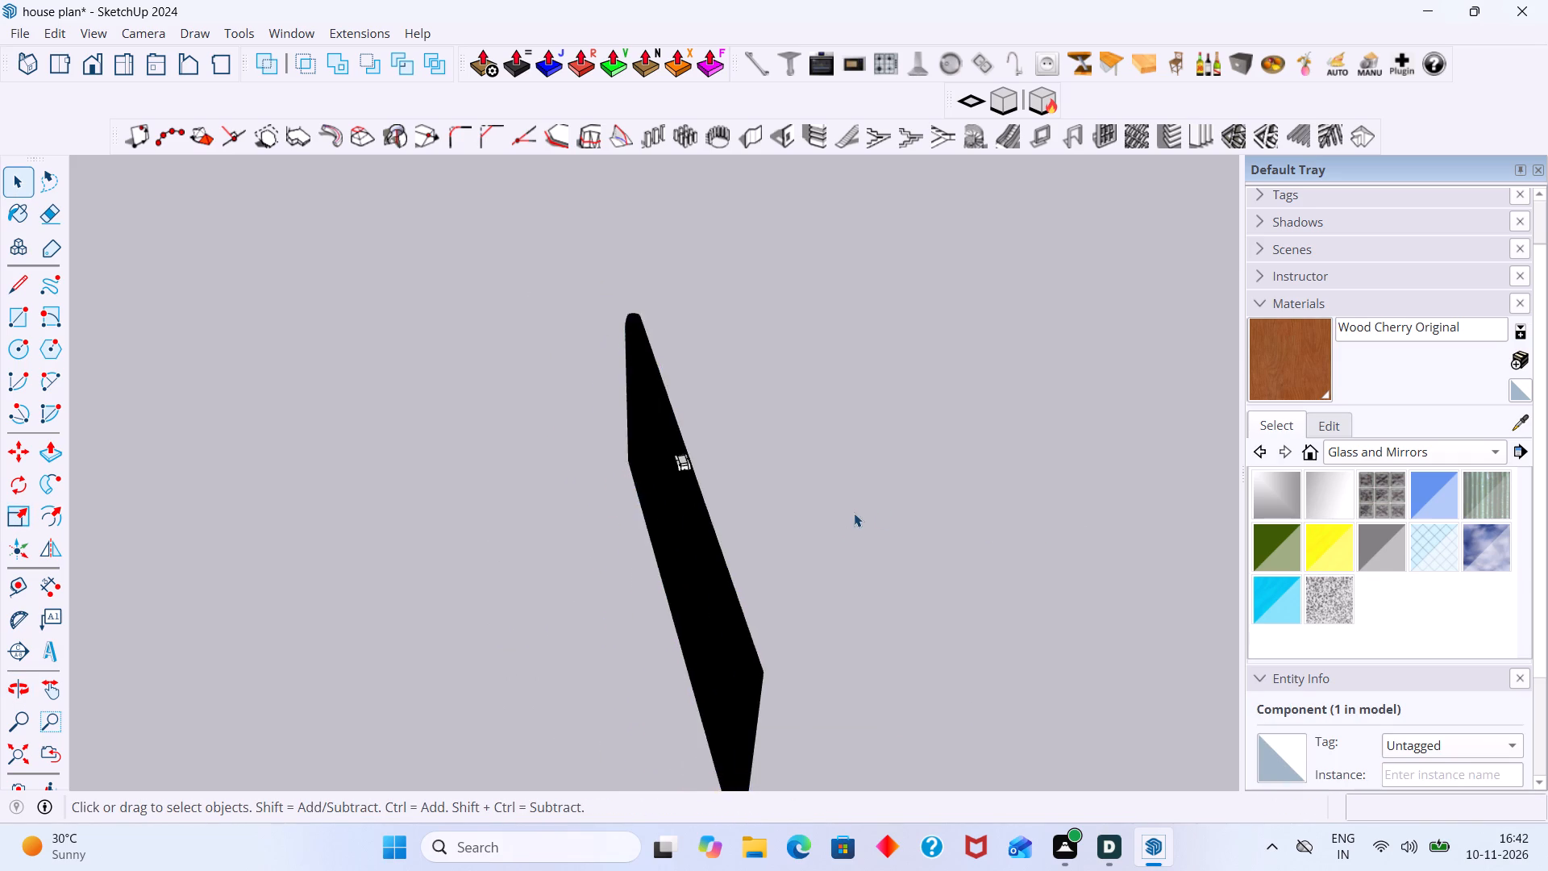
# Move the TV by its lower corner about 14' 4" onto the wall unit's central recess, at the base of the second side compartment.
pyautogui.moveTo(850, 513); pyautogui.dragTo(275, 541, button='middle')
pyautogui.moveTo(418, 559); pyautogui.dragTo(274, 465, button='middle')
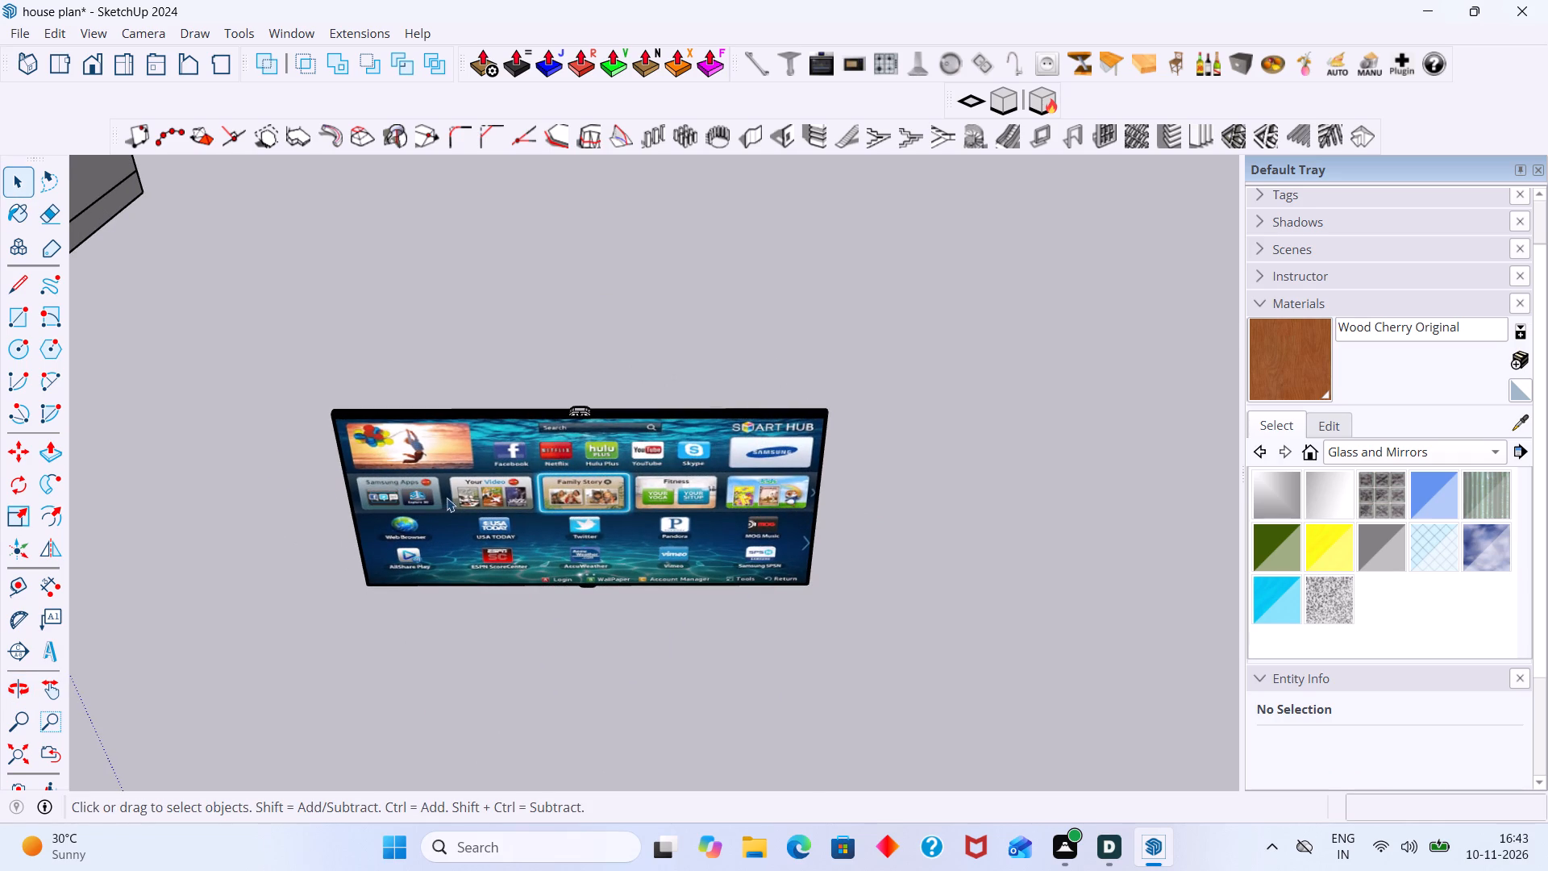
pyautogui.click(471, 501)
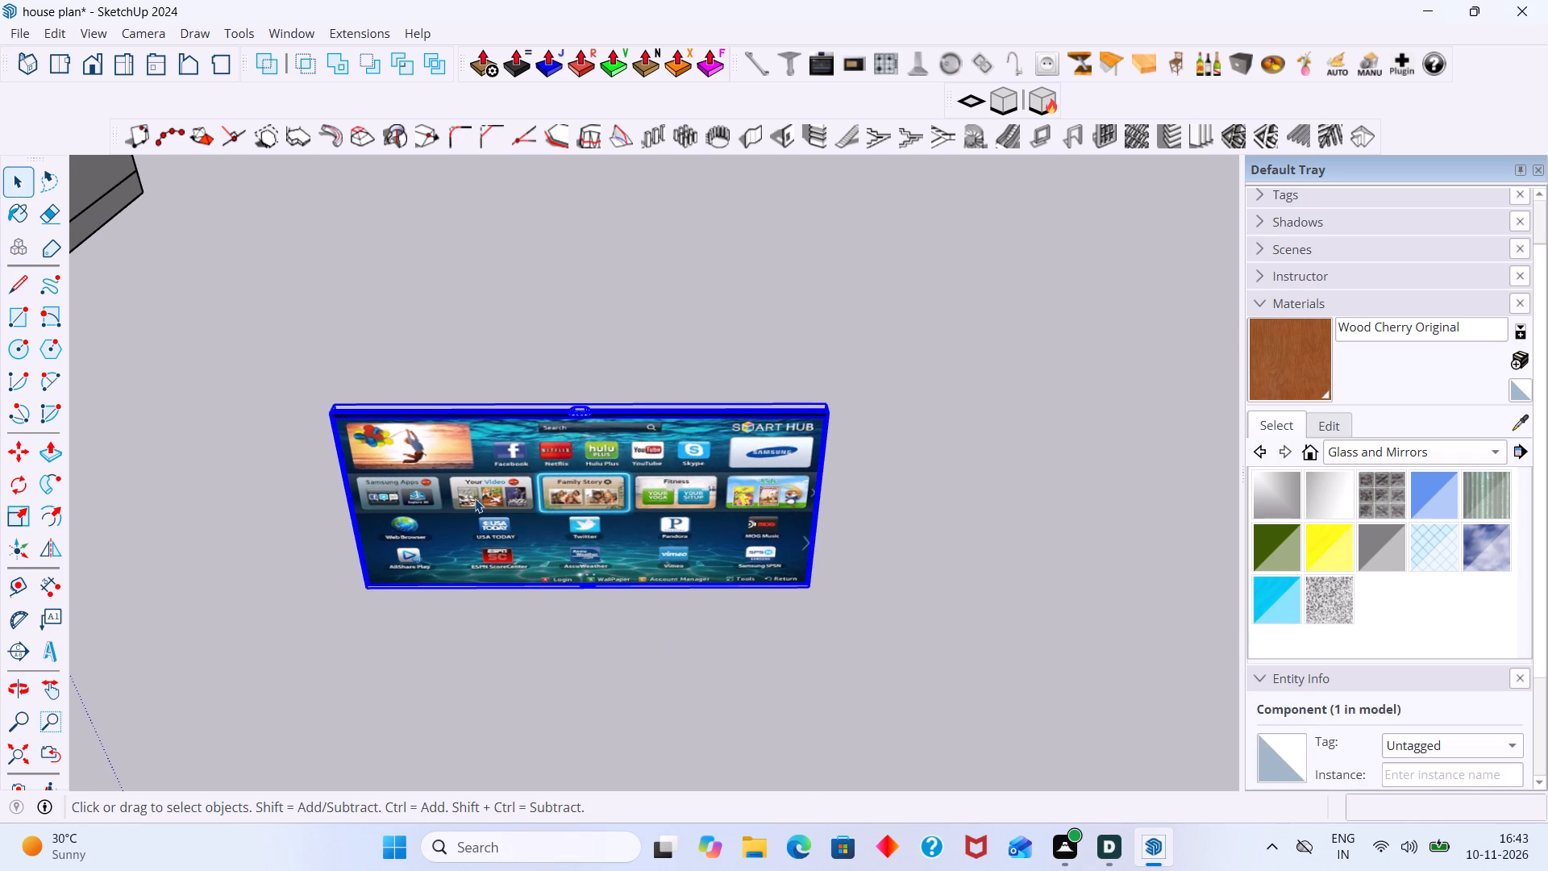
pyautogui.press('m')
pyautogui.click(364, 587)
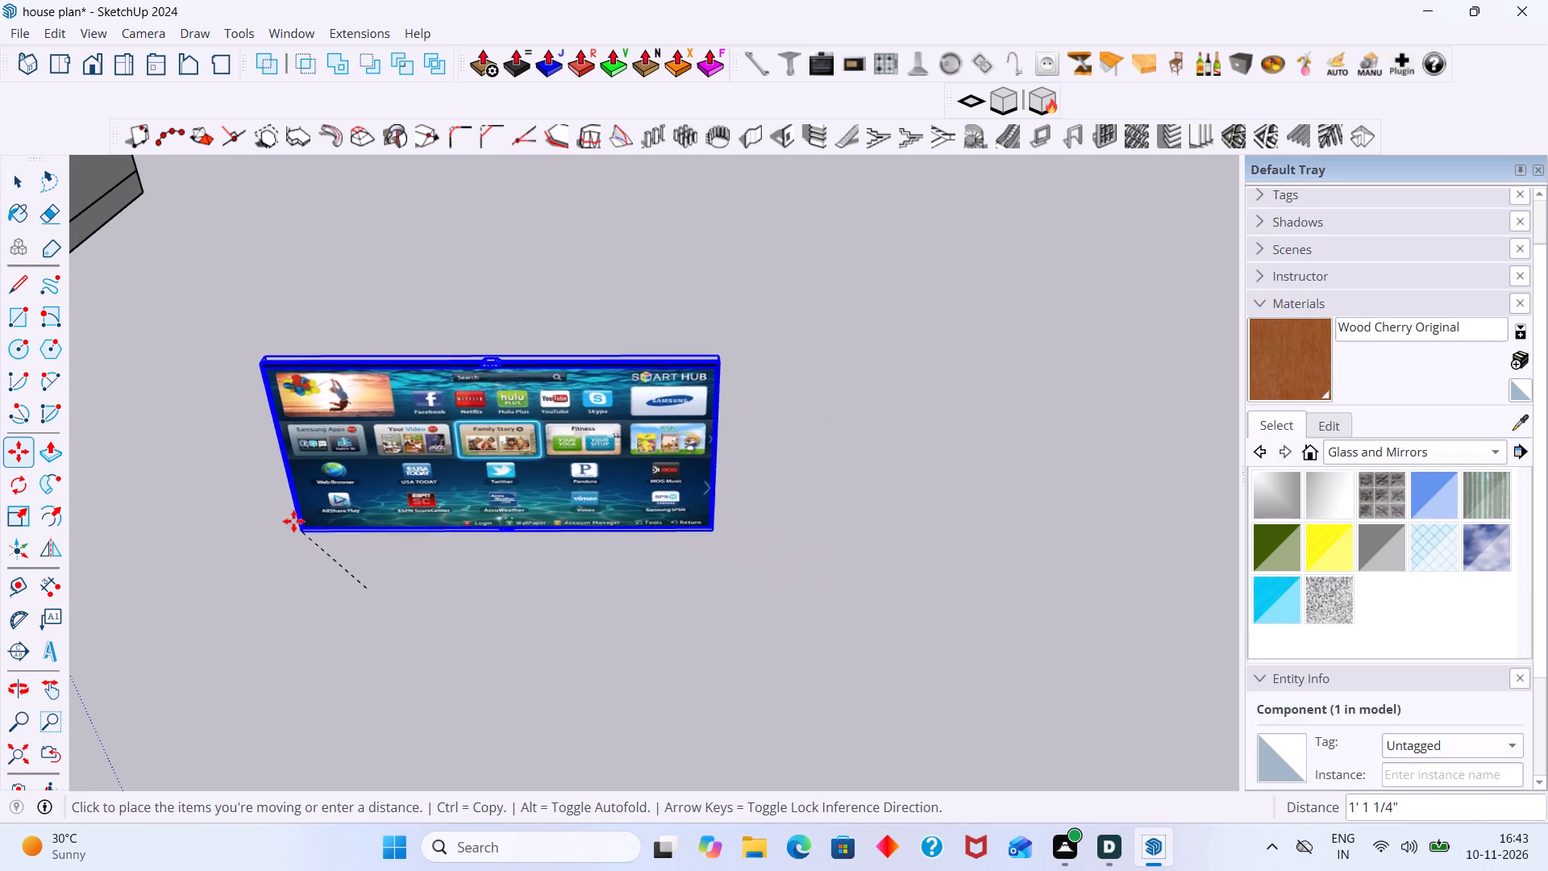
pyautogui.scroll(-15, 293, 521)
pyautogui.keyDown('shift'); pyautogui.moveTo(315, 506); pyautogui.dragTo(957, 550, button='middle'); pyautogui.keyUp('shift')
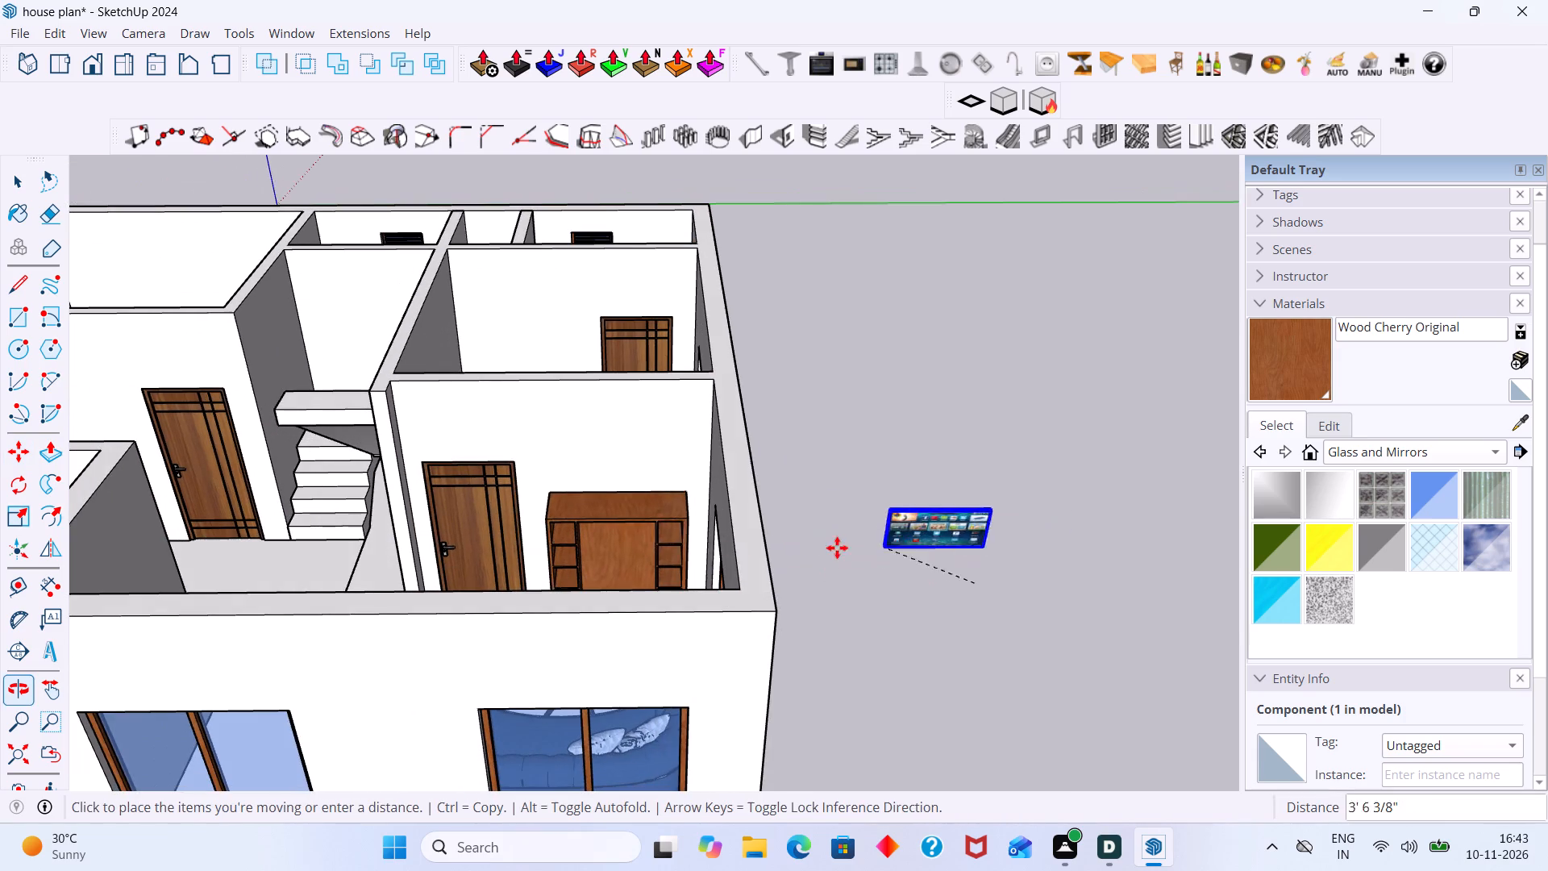
pyautogui.scroll(17, 589, 561)
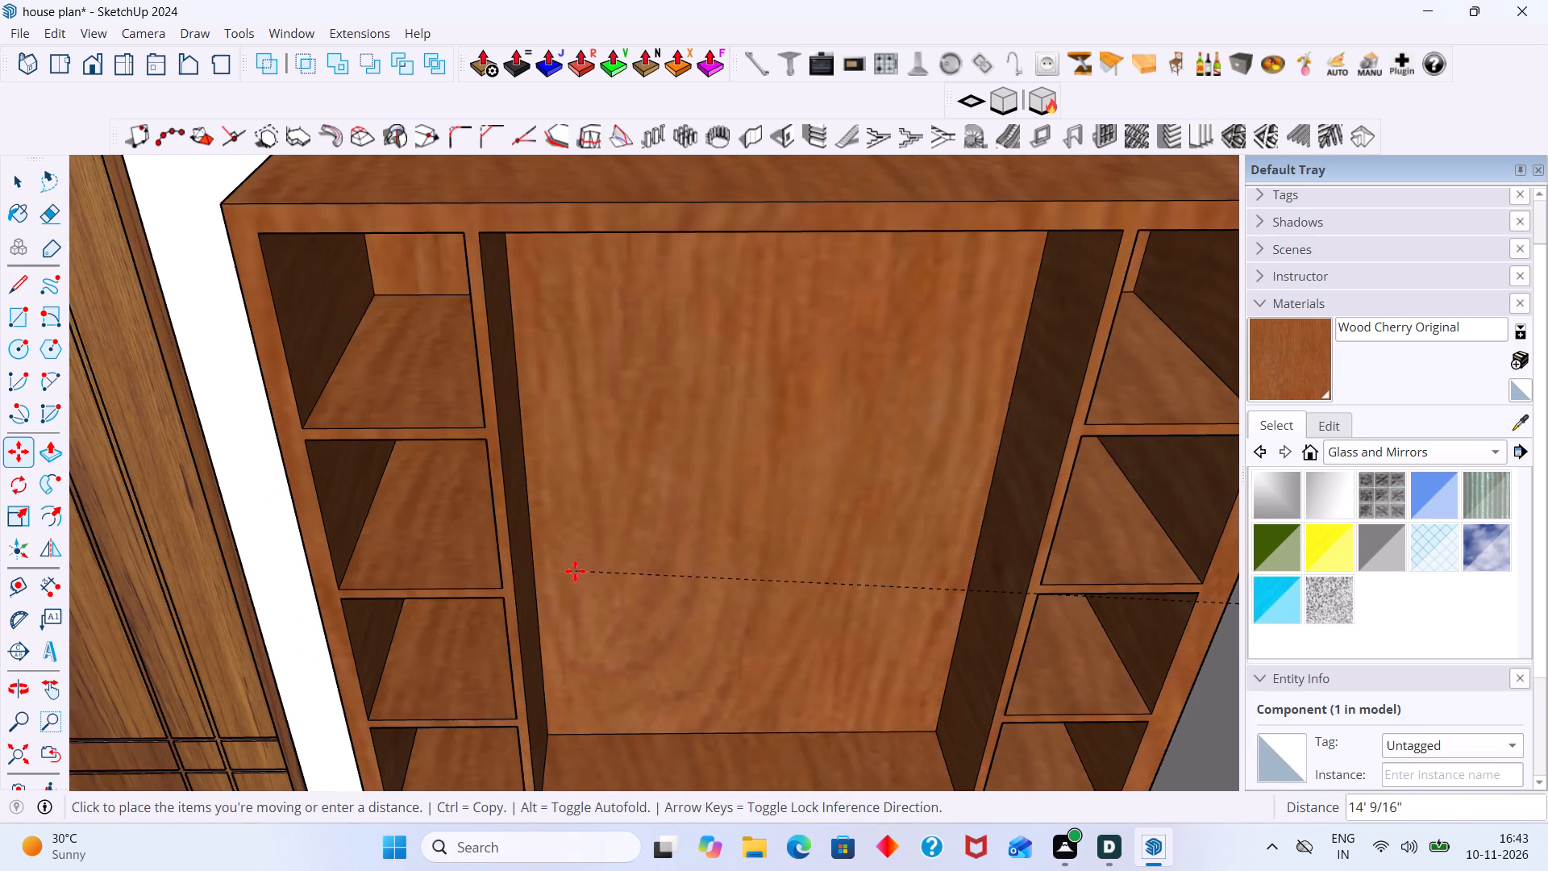
pyautogui.click(514, 594)
pyautogui.scroll(-4, 618, 572)
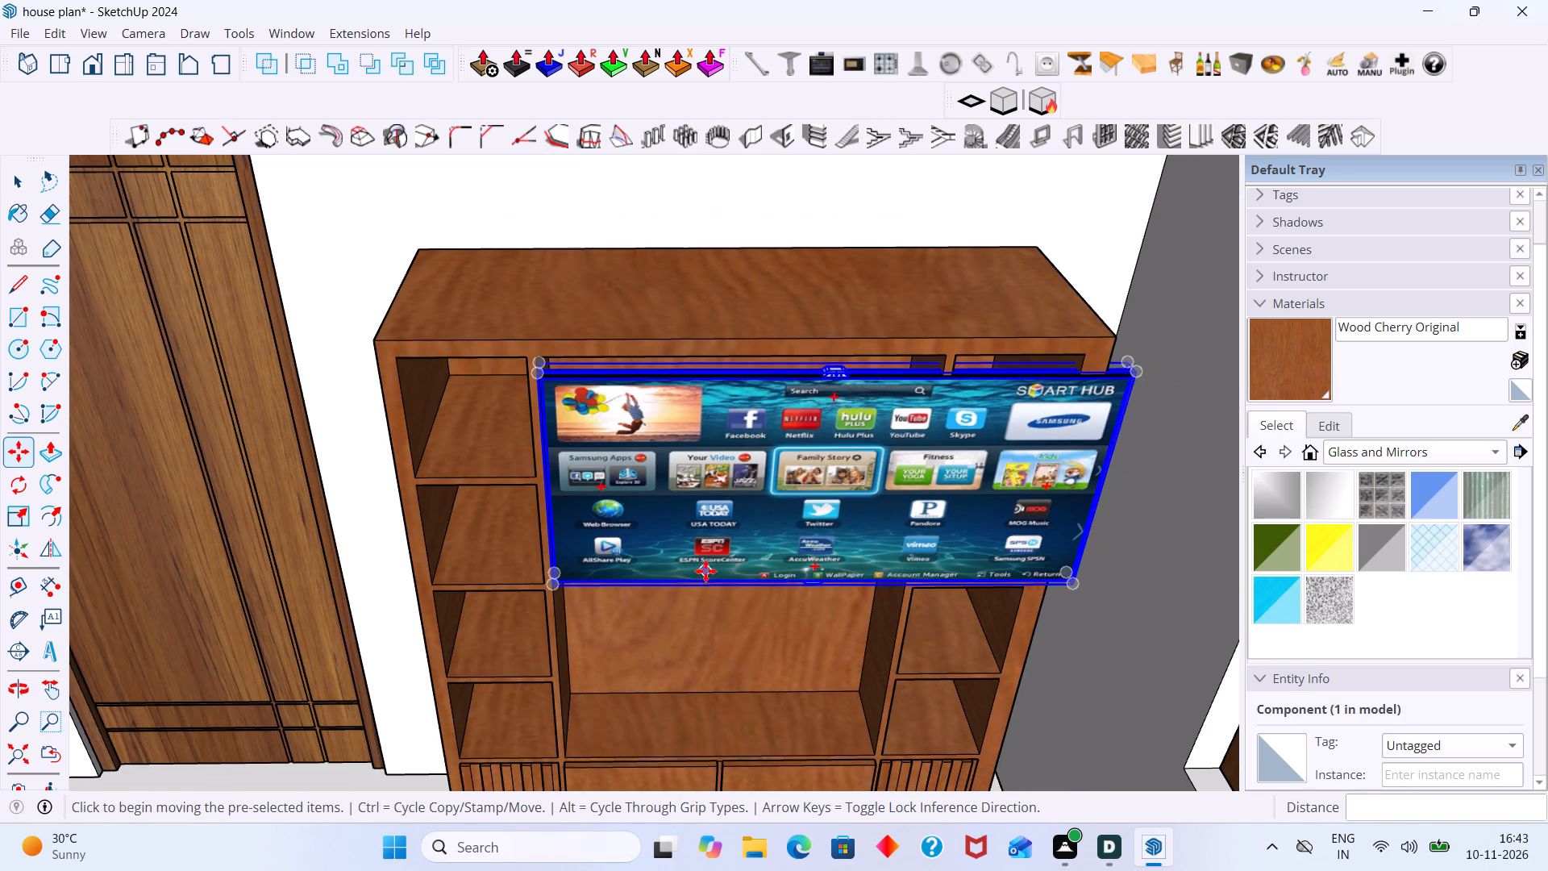
pyautogui.press('space')
# Scale the TV's width from its side facing away from the door to about 0.88 along red.
pyautogui.press('s')
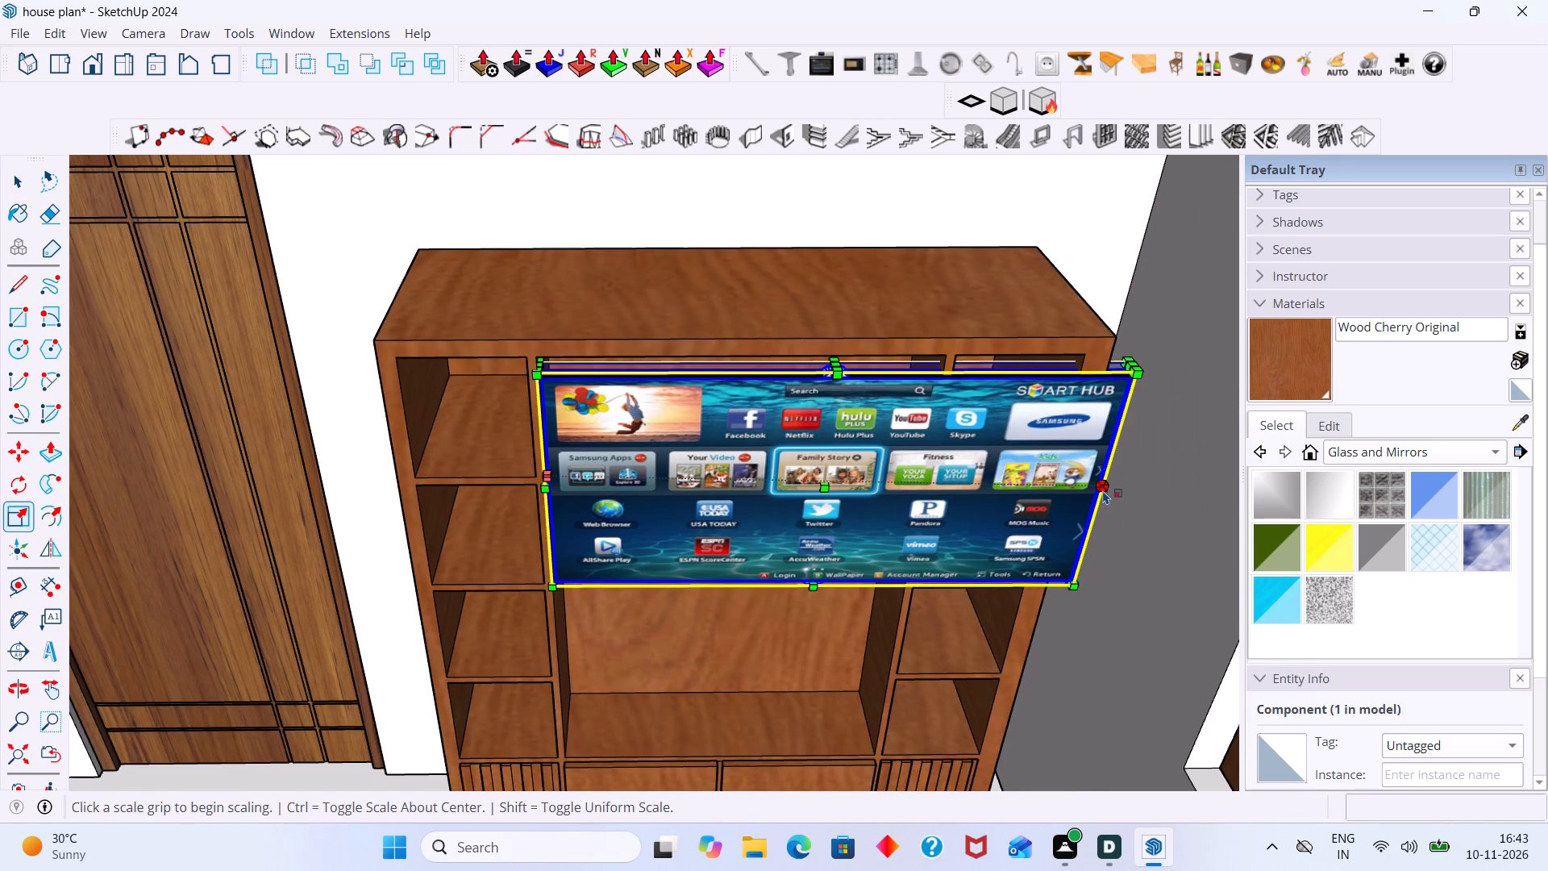
pyautogui.moveTo(1093, 486); pyautogui.dragTo(966, 464, button='middle')
pyautogui.scroll(3, 1066, 514)
pyautogui.moveTo(1001, 539); pyautogui.dragTo(927, 522, button='middle')
pyautogui.scroll(4, 1024, 553)
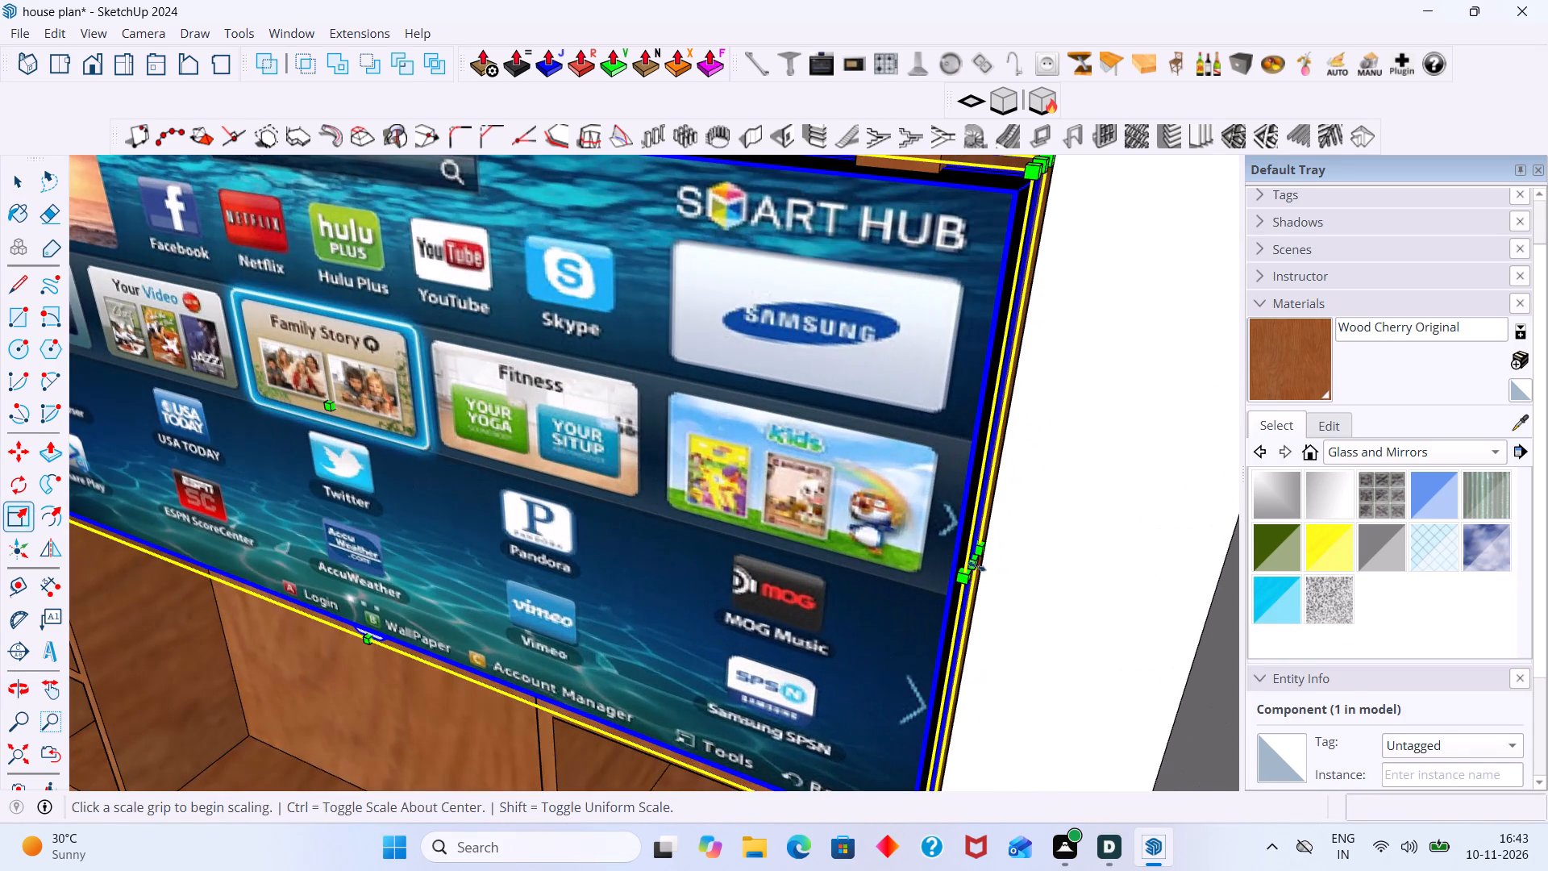
pyautogui.click(975, 566)
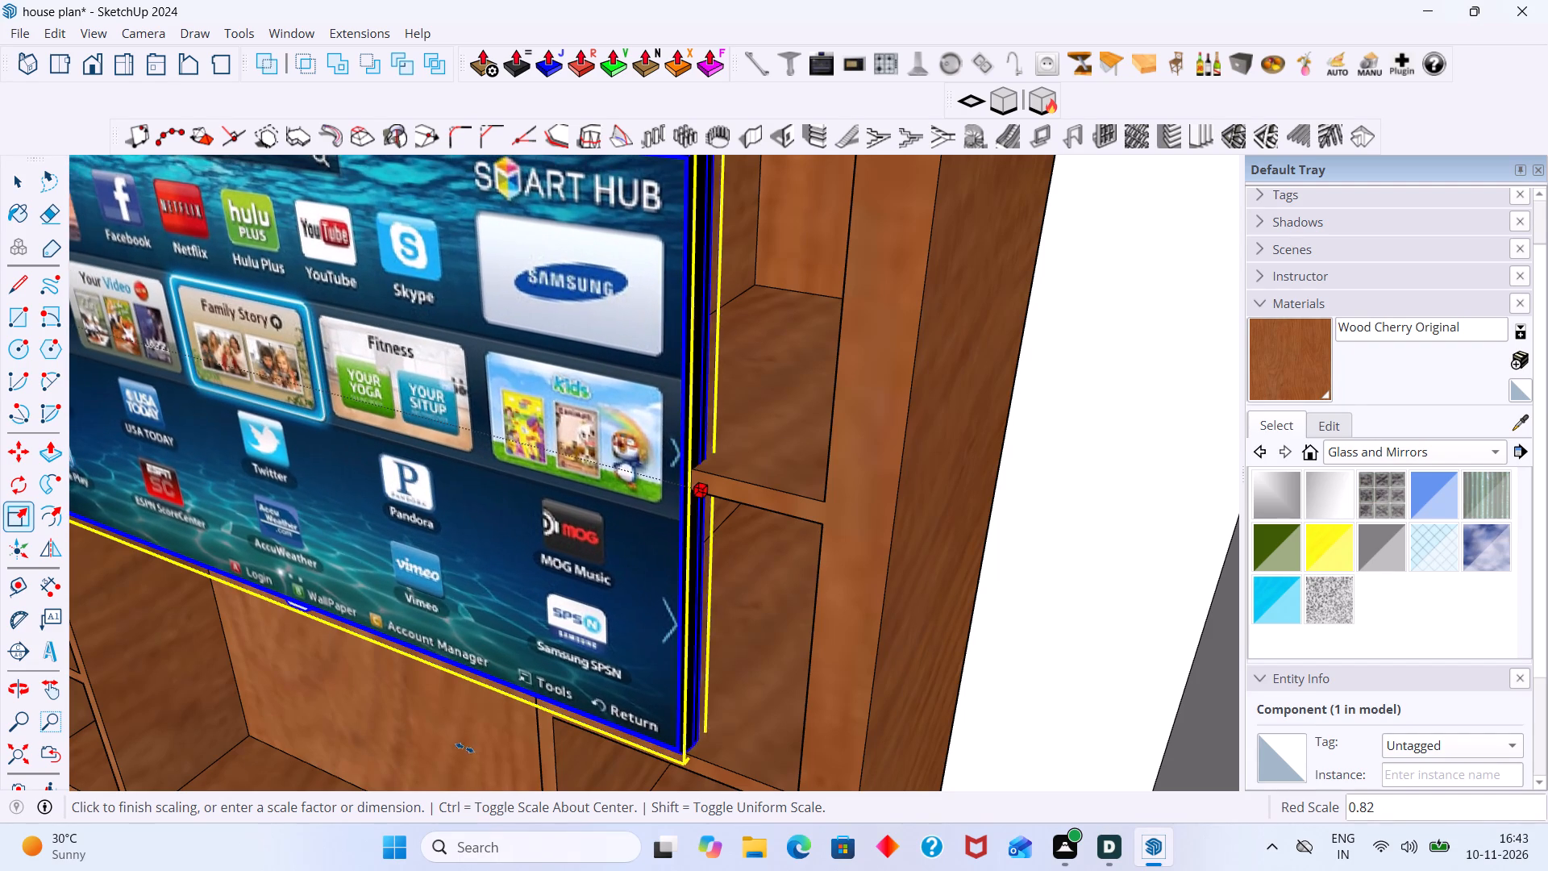
pyautogui.moveTo(538, 707); pyautogui.dragTo(585, 617, button='middle')
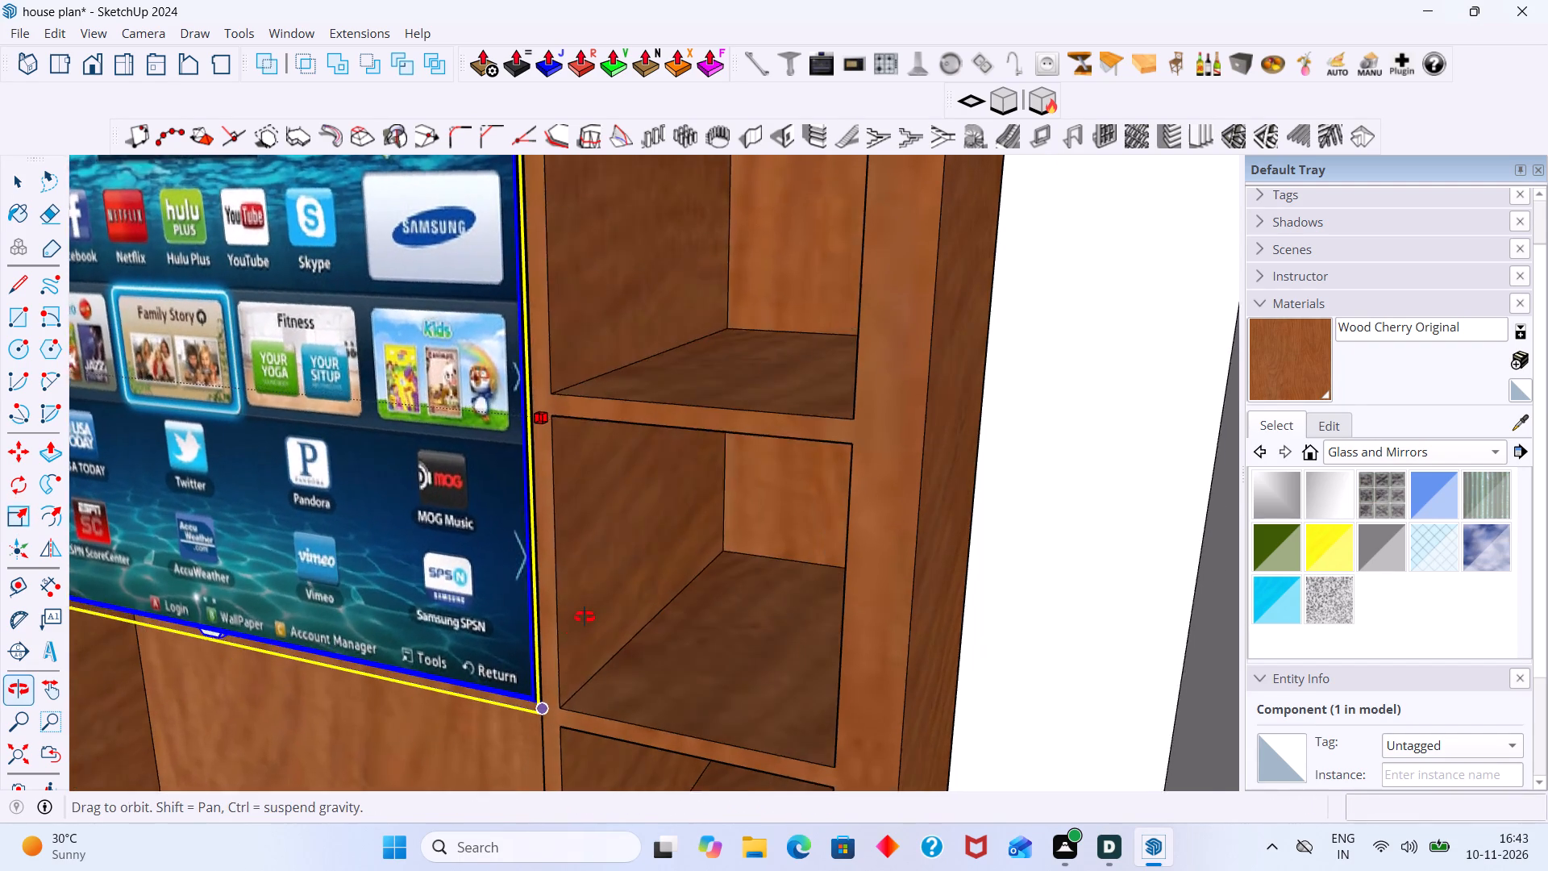
pyautogui.moveTo(585, 617); pyautogui.dragTo(585, 616, button='middle')
pyautogui.scroll(1, 585, 616)
pyautogui.click(539, 734)
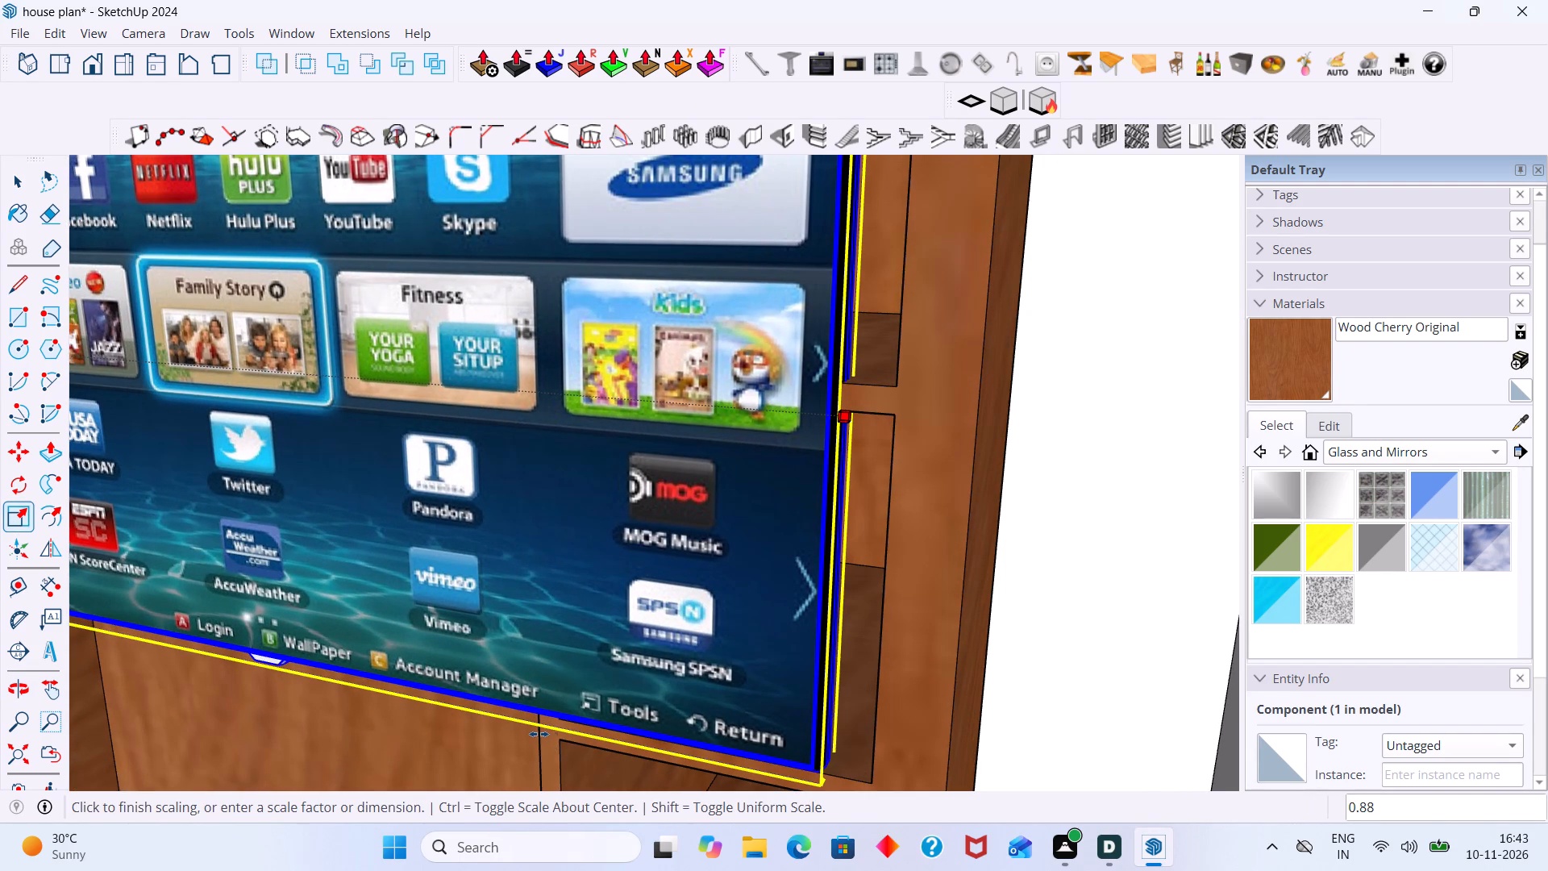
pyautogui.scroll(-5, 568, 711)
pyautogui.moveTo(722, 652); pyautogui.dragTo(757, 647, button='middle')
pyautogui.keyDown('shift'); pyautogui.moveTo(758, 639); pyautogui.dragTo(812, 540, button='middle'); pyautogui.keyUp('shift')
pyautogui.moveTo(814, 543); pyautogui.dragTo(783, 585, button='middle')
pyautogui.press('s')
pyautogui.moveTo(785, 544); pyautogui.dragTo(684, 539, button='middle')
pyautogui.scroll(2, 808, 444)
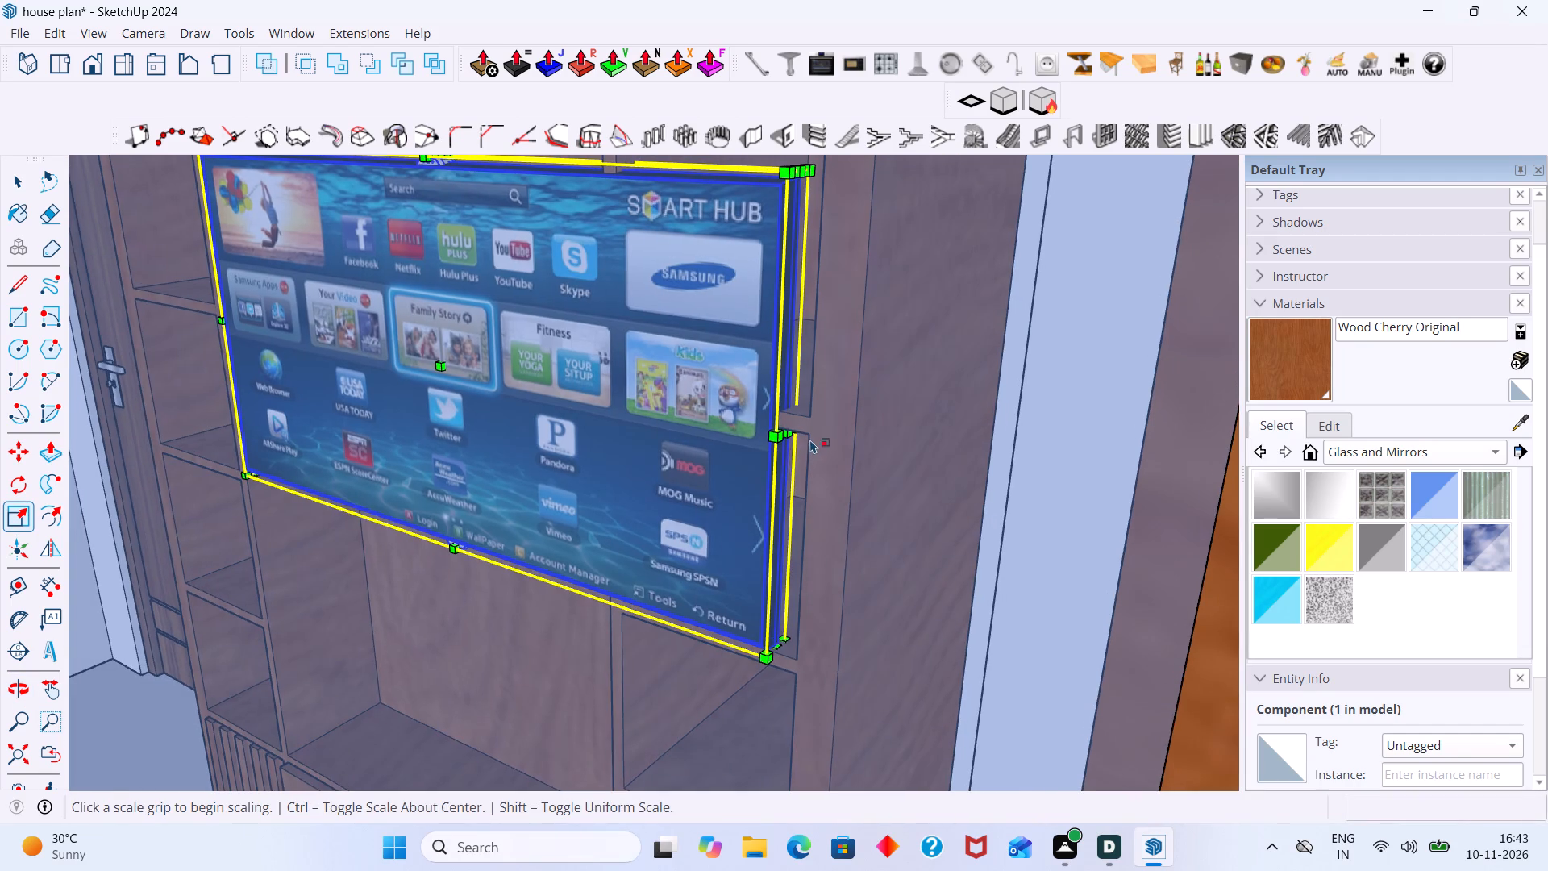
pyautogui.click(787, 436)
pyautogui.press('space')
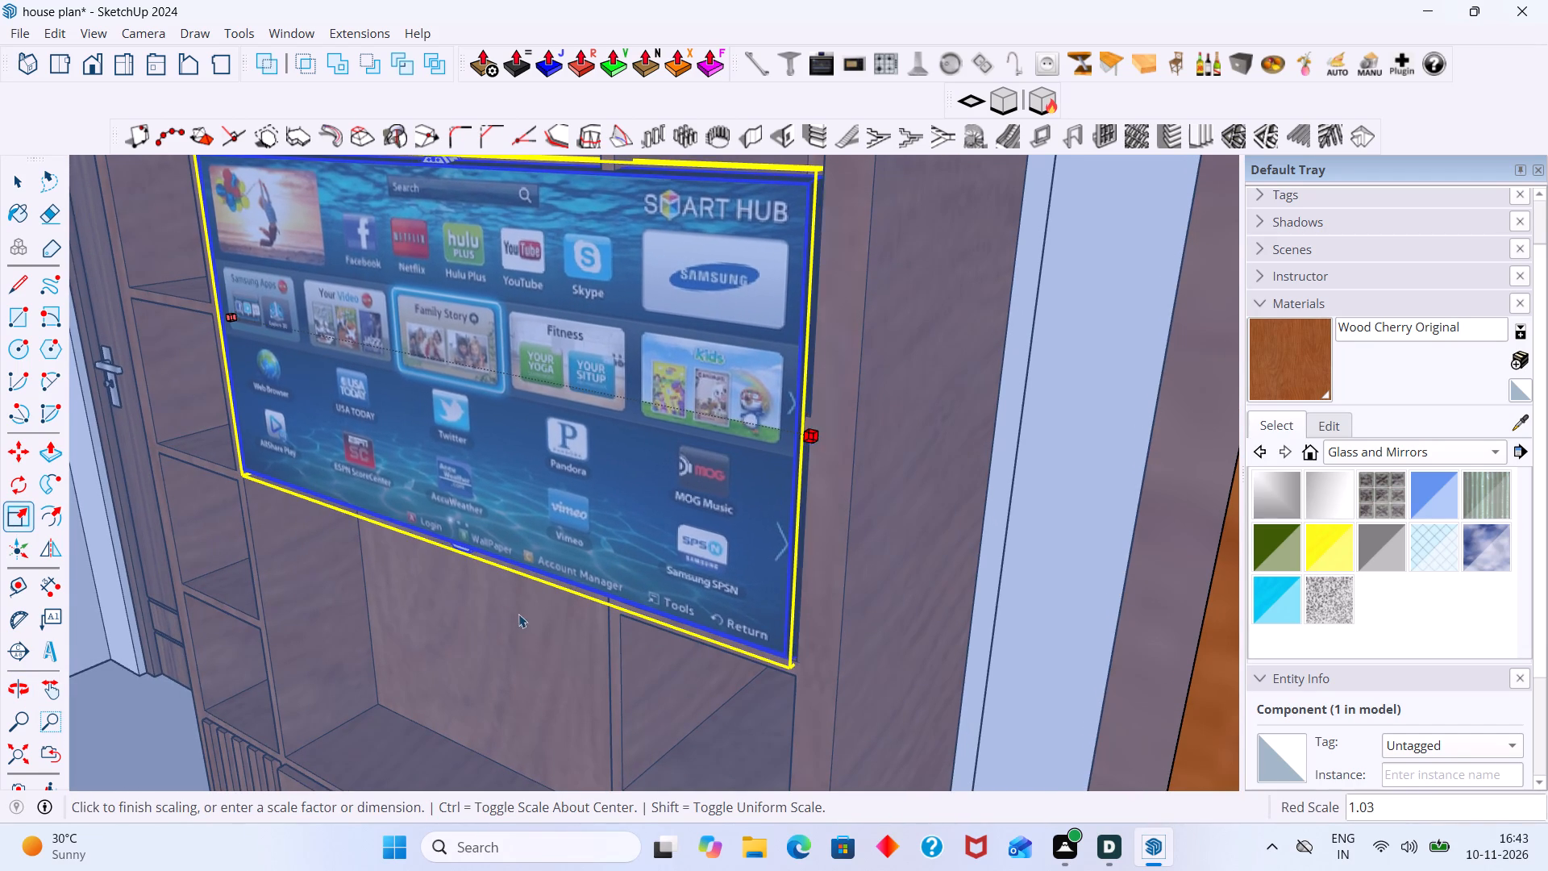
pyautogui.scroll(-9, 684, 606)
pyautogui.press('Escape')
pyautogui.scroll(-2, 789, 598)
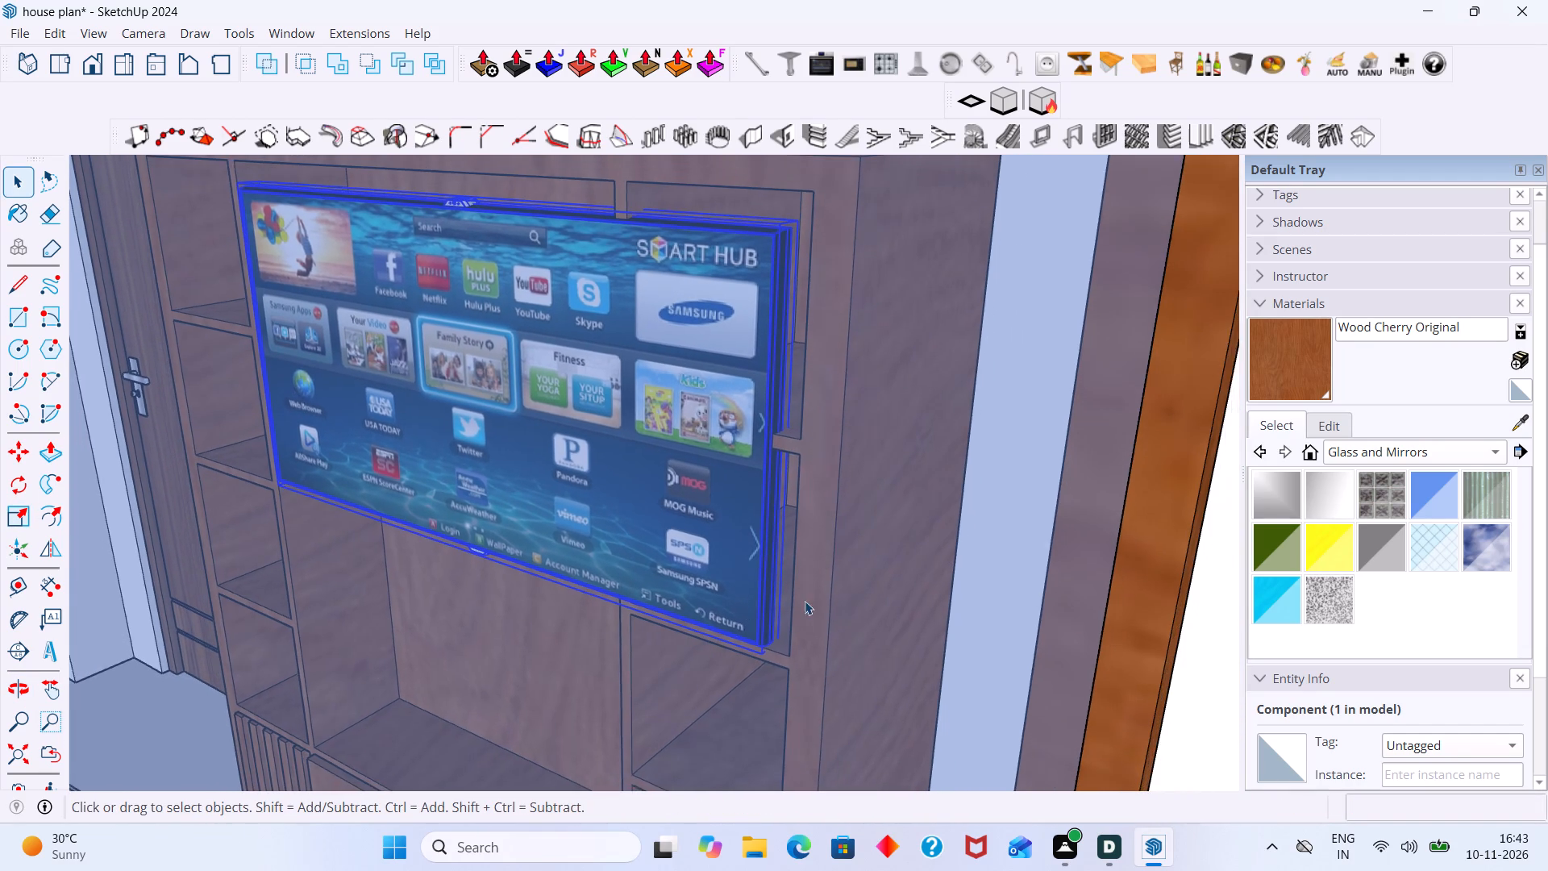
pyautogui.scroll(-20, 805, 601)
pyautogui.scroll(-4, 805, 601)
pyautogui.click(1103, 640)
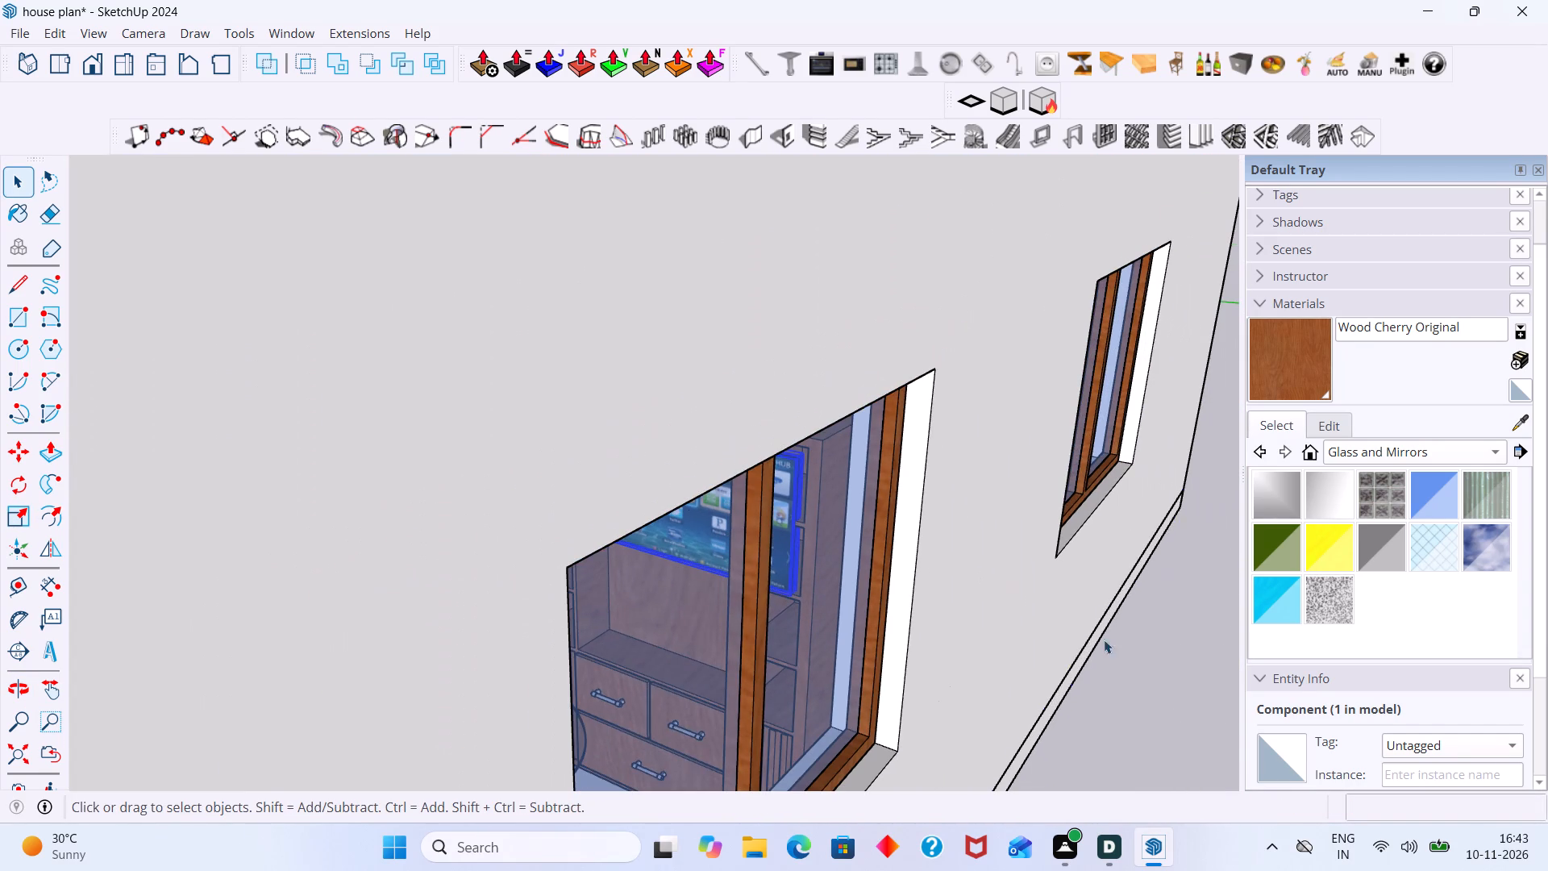
# Scale the TV from its upper edge corner farthest from the door to about 0.77 along red and 1.00 along blue.
pyautogui.moveTo(1001, 637); pyautogui.dragTo(1236, 677, button='middle')
pyautogui.moveTo(984, 592); pyautogui.dragTo(951, 746, button='middle')
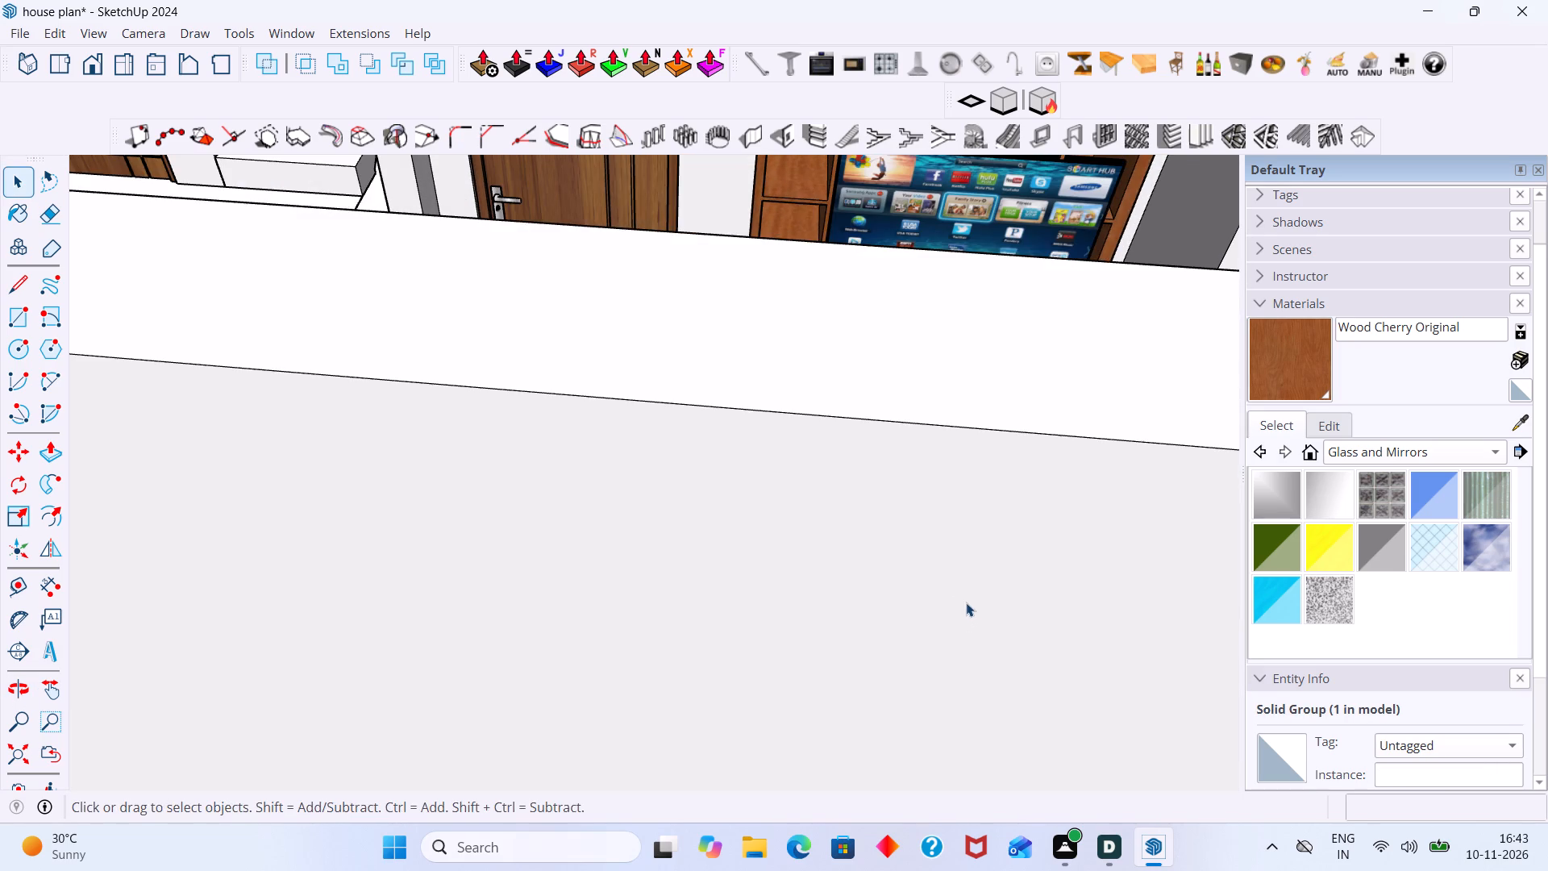
pyautogui.keyDown('shift'); pyautogui.moveTo(966, 602); pyautogui.dragTo(896, 812, button='middle'); pyautogui.keyUp('shift')
pyautogui.scroll(5, 1035, 485)
pyautogui.keyDown('shift'); pyautogui.moveTo(1051, 461); pyautogui.dragTo(1003, 756, button='middle'); pyautogui.keyUp('shift')
pyautogui.scroll(2, 991, 608)
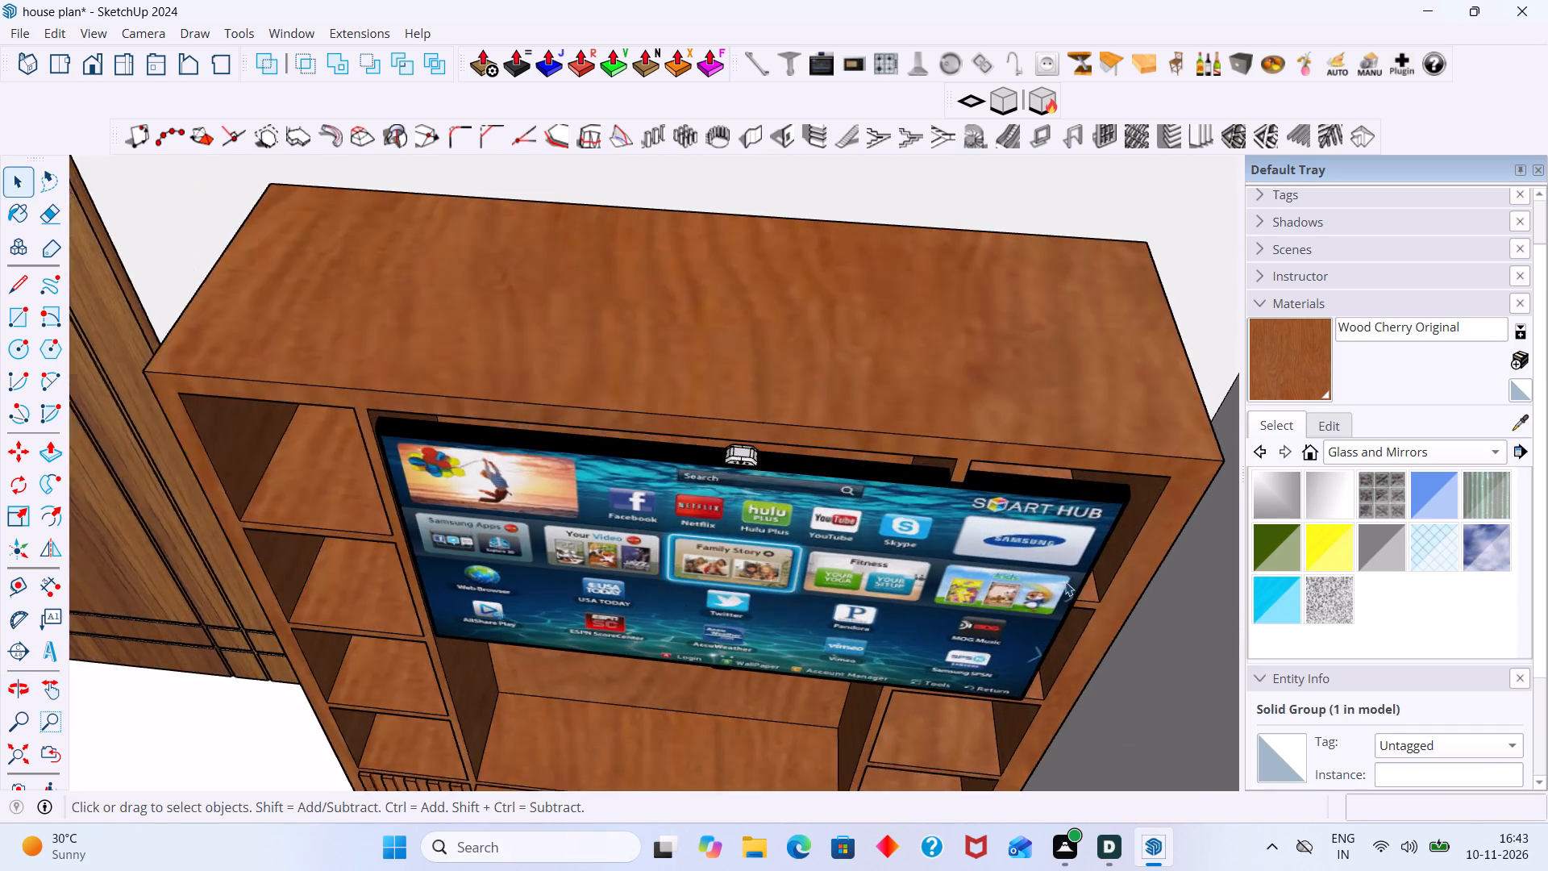
pyautogui.scroll(2, 1065, 581)
pyautogui.click(1067, 572)
pyautogui.press('s')
pyautogui.moveTo(1128, 583); pyautogui.dragTo(1072, 575, button='middle')
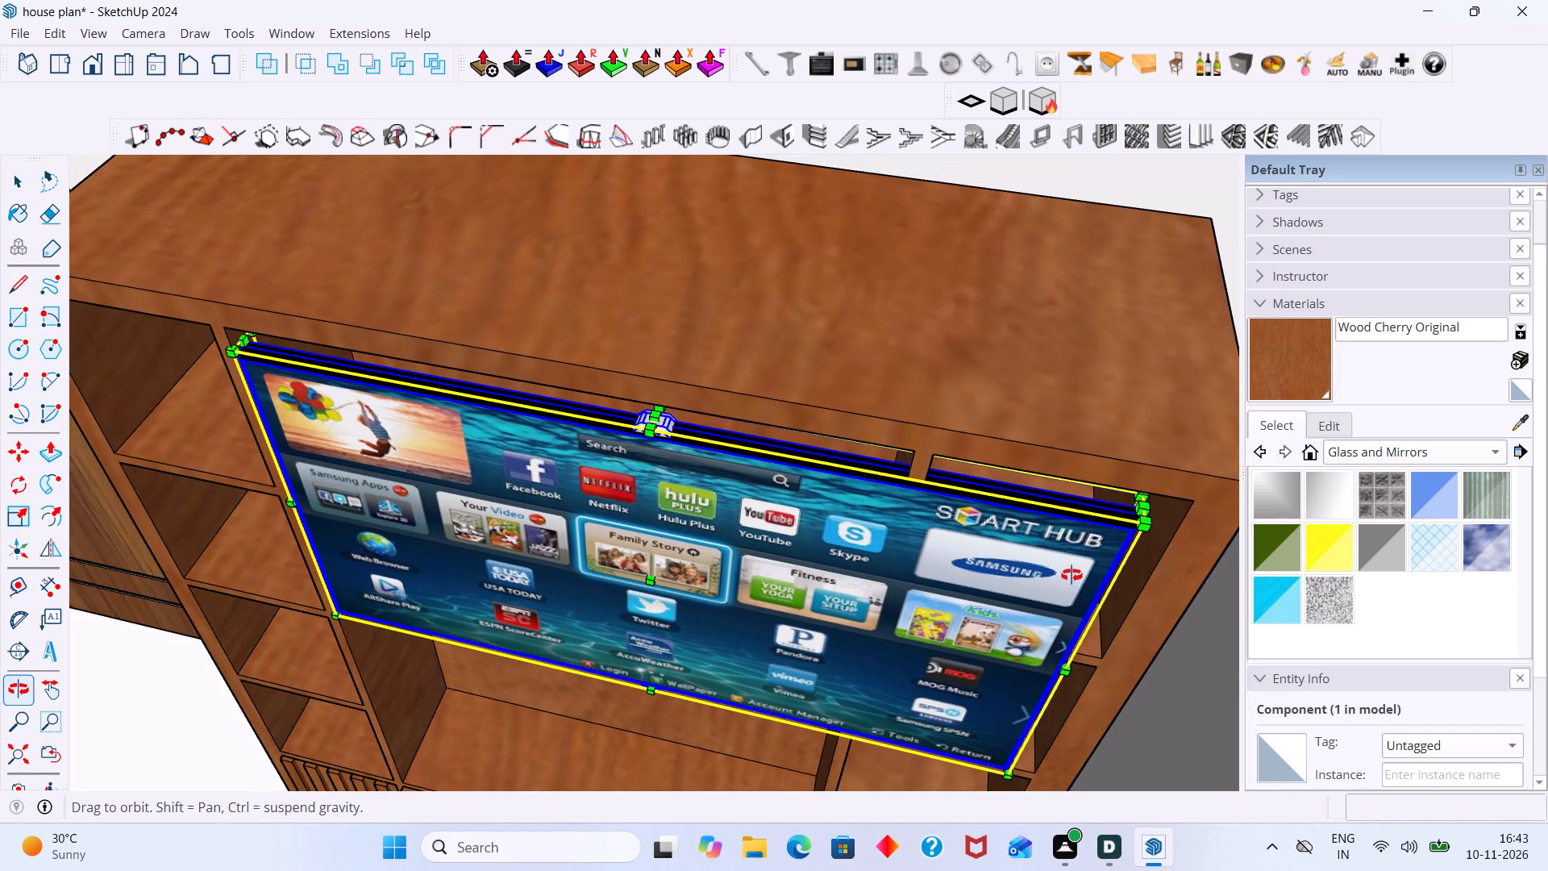
pyautogui.moveTo(1072, 575); pyautogui.dragTo(1071, 573, button='middle')
pyautogui.click(1149, 506)
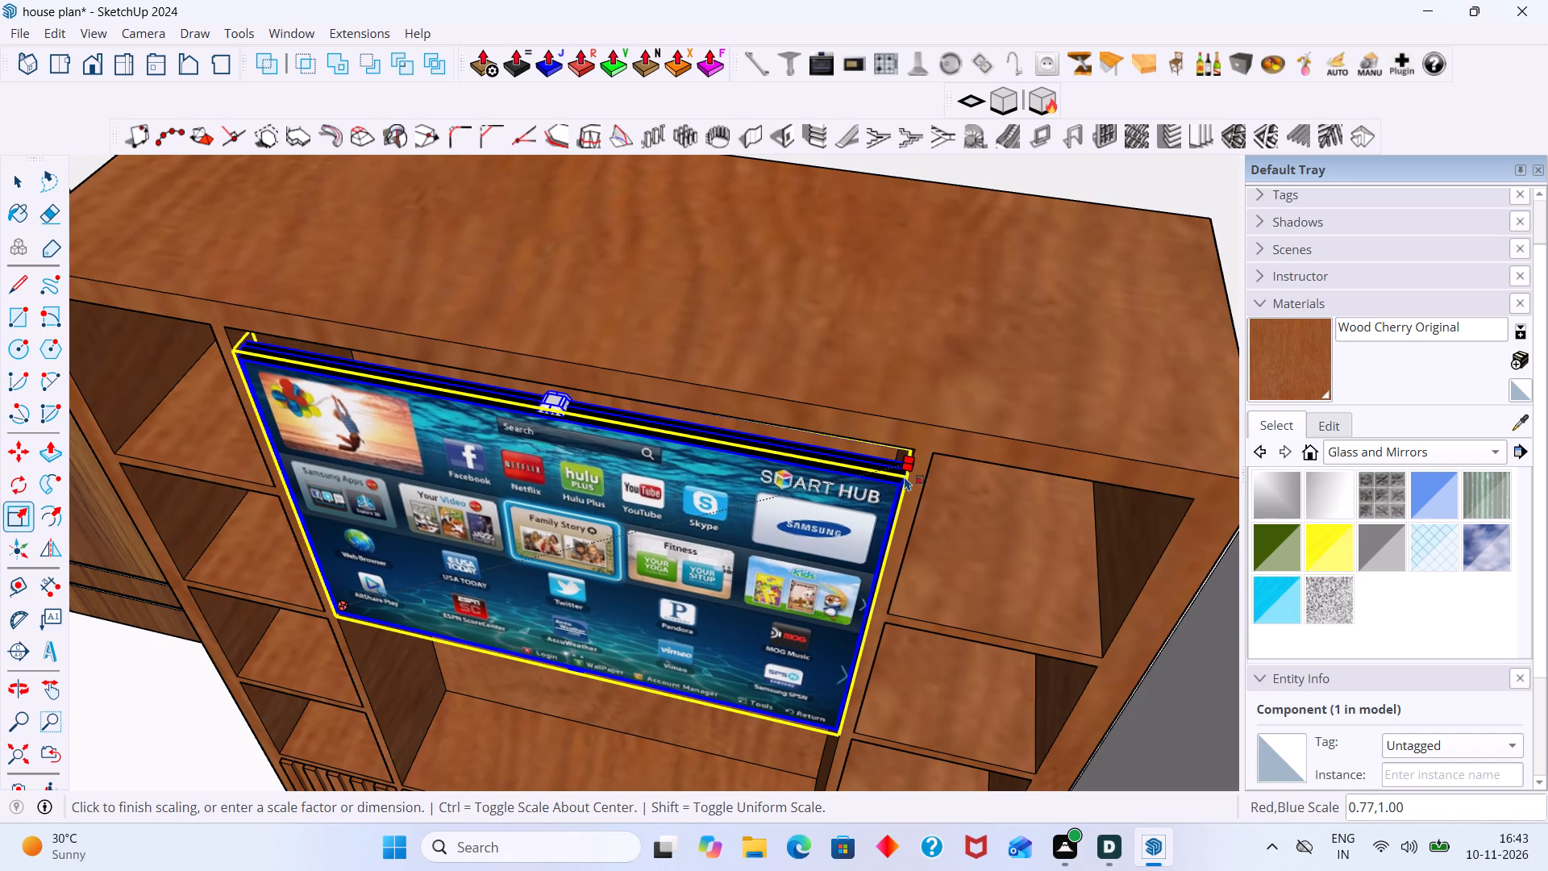
pyautogui.click(905, 477)
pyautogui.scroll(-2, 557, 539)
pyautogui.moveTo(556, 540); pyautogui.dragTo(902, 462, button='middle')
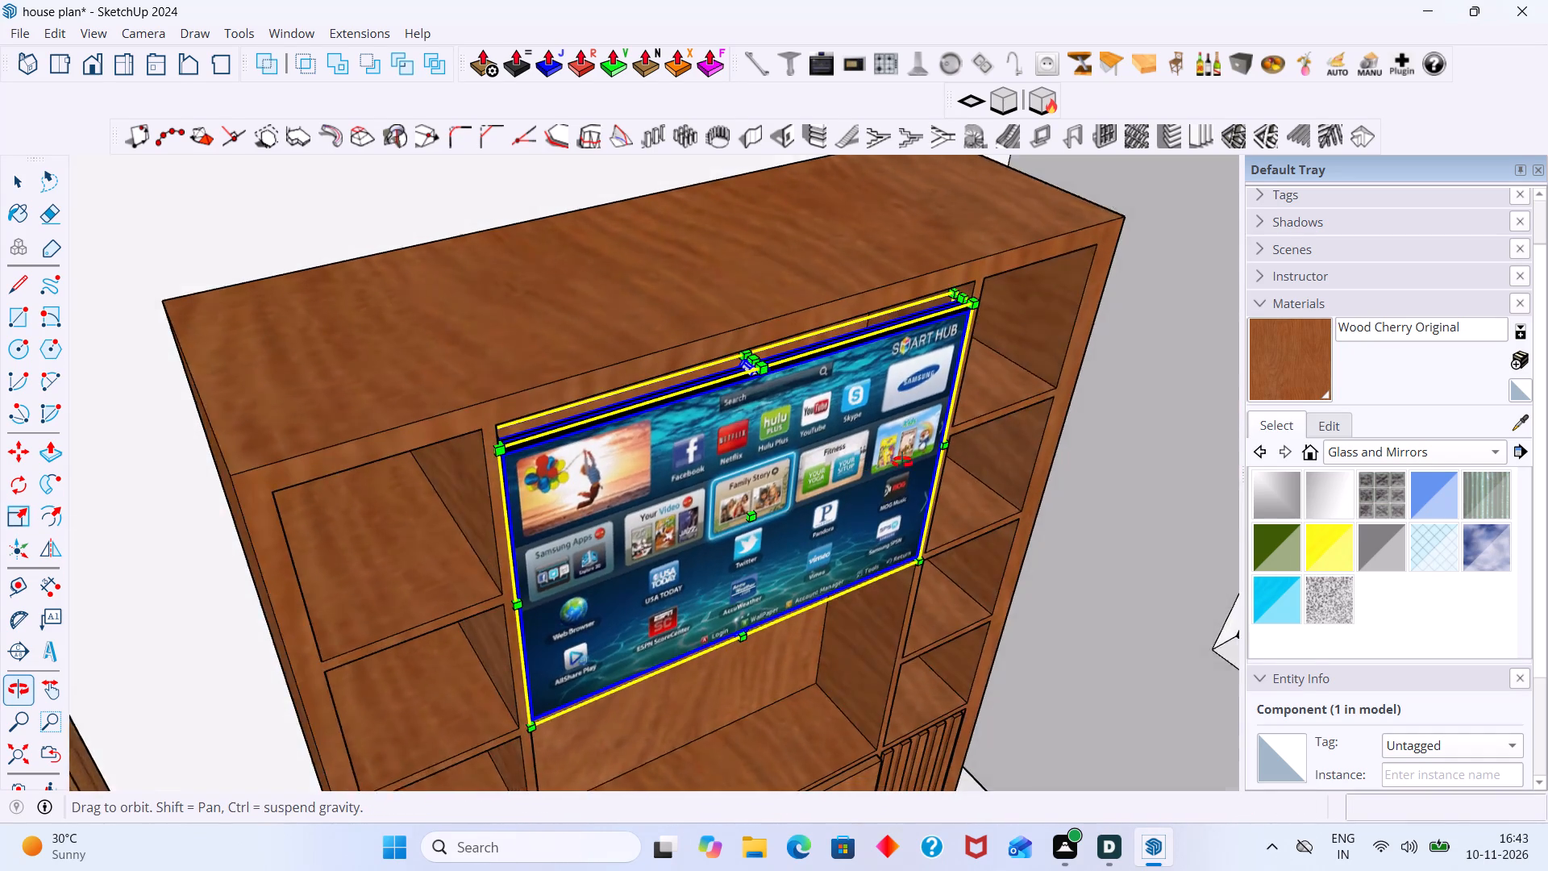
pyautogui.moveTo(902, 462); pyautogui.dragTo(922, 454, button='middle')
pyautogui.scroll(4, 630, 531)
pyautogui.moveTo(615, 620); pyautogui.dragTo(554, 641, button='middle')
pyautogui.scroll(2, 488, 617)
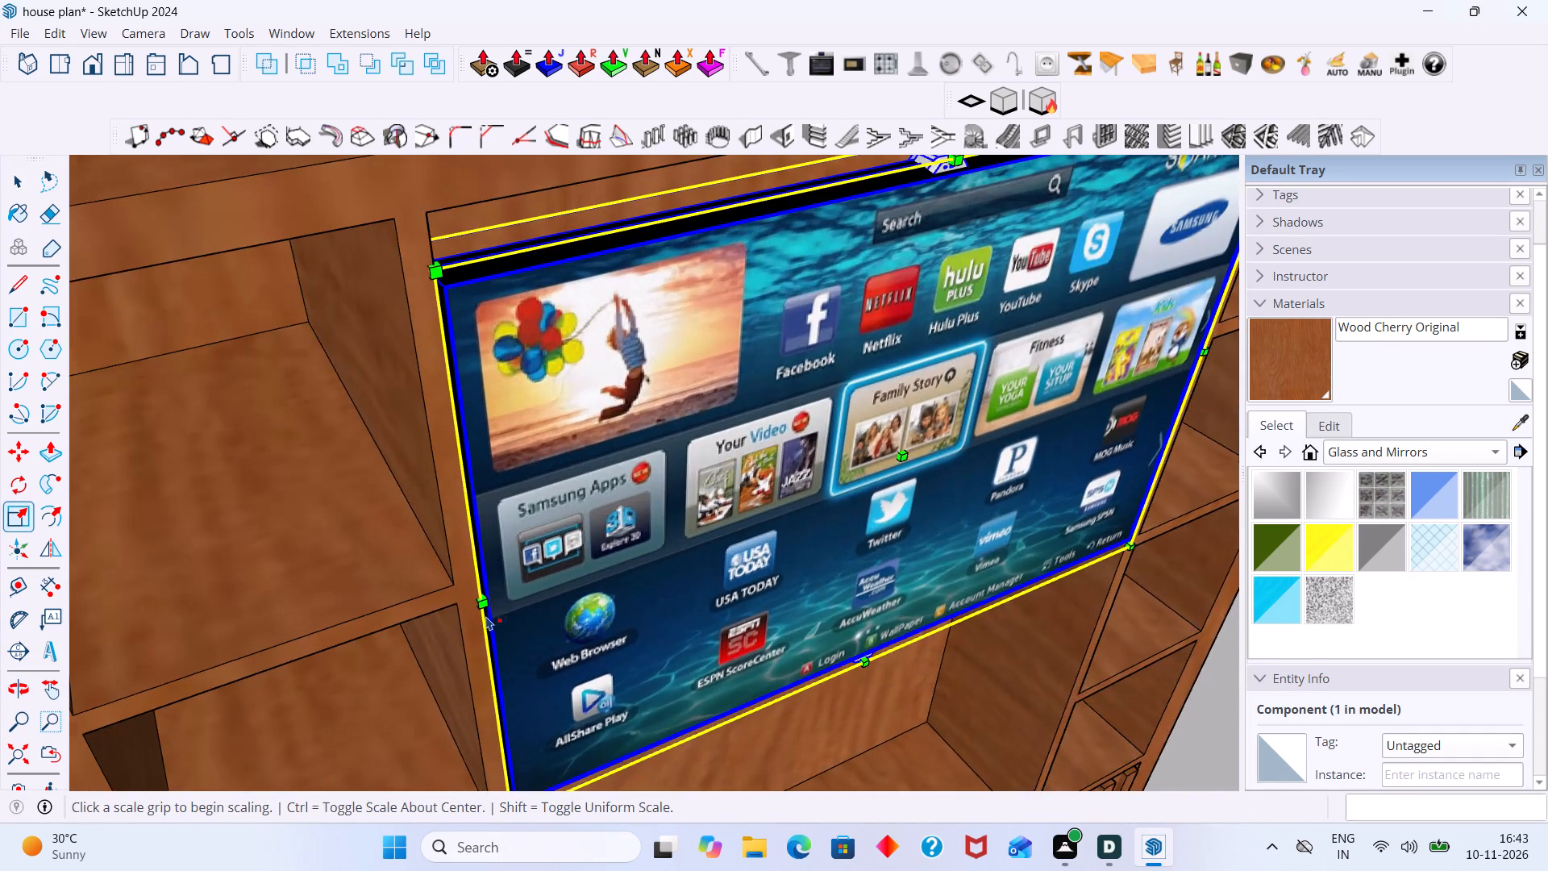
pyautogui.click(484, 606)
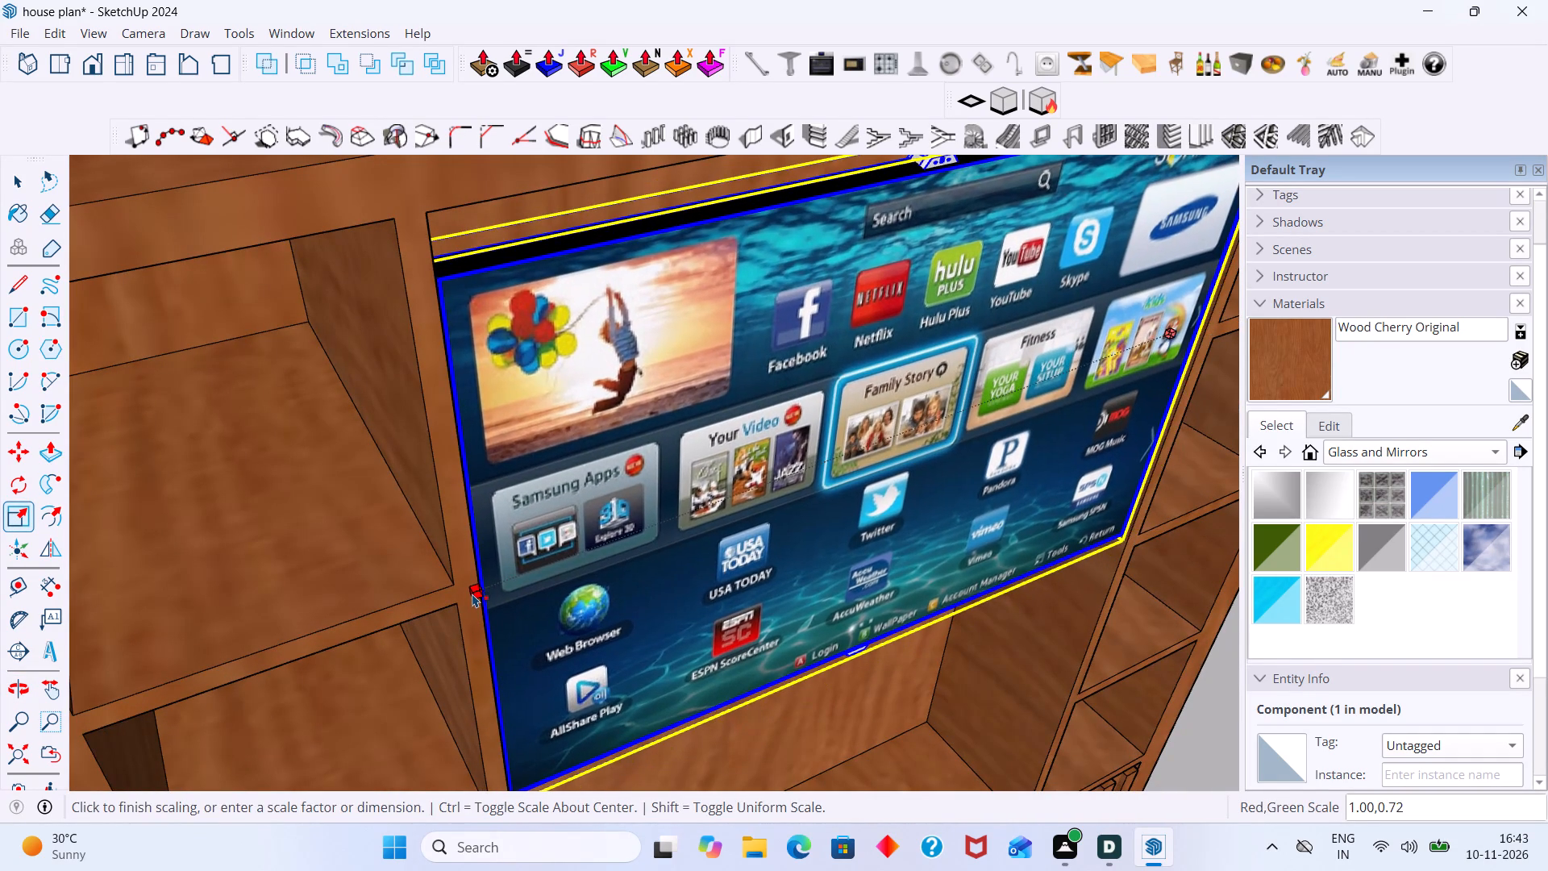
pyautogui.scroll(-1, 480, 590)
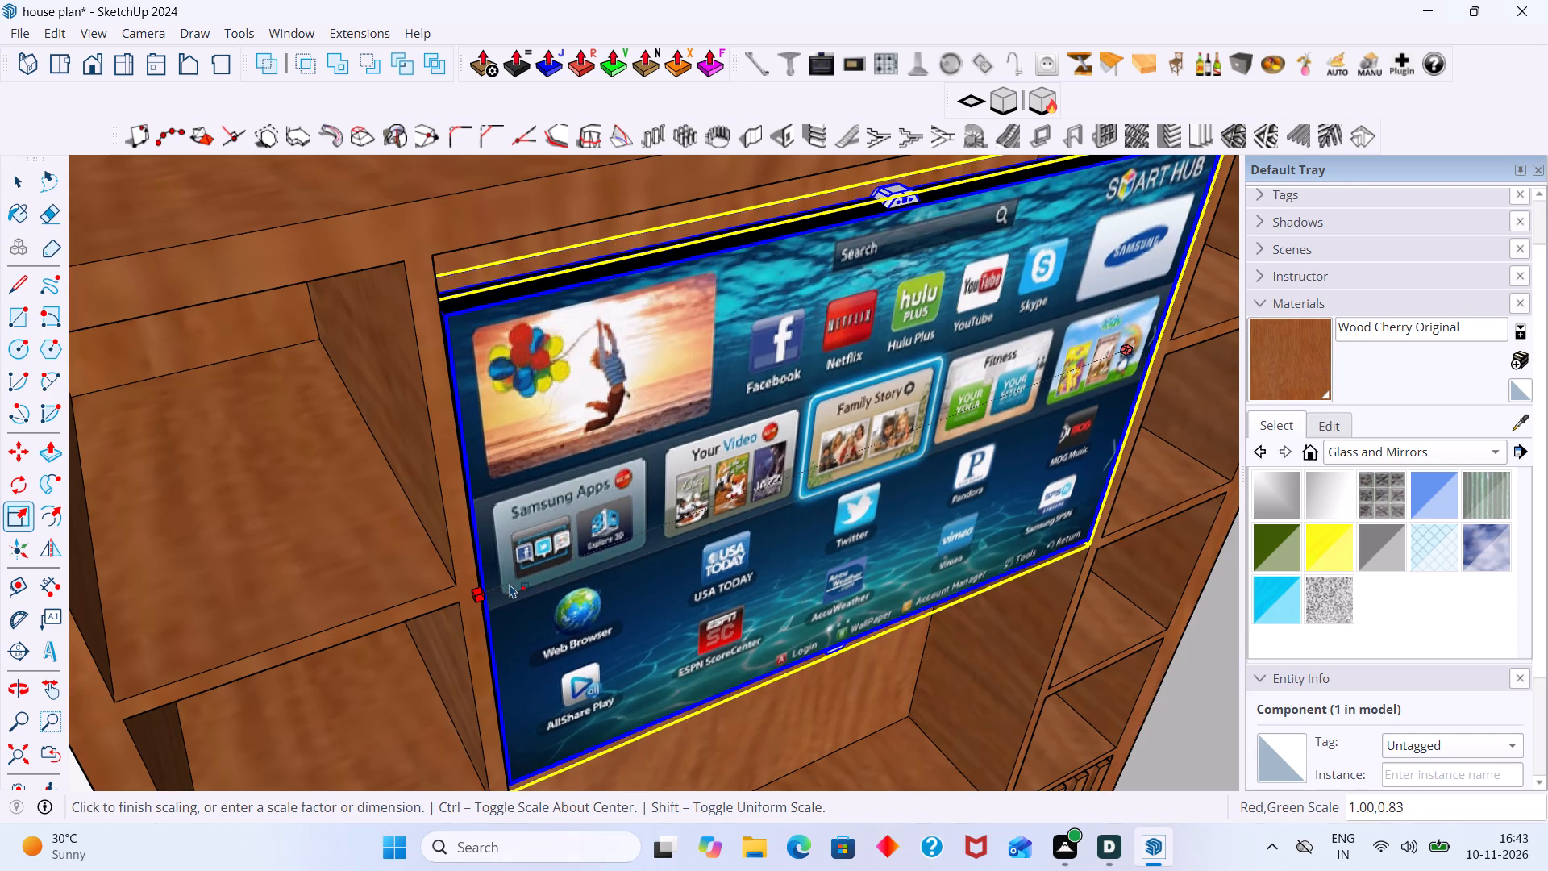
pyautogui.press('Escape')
# Narrow the TV inside the recess from both upper corners, to about 0.93 along red on the door side and about 0.89 on the opposite side.
pyautogui.moveTo(561, 554); pyautogui.dragTo(256, 656, button='middle')
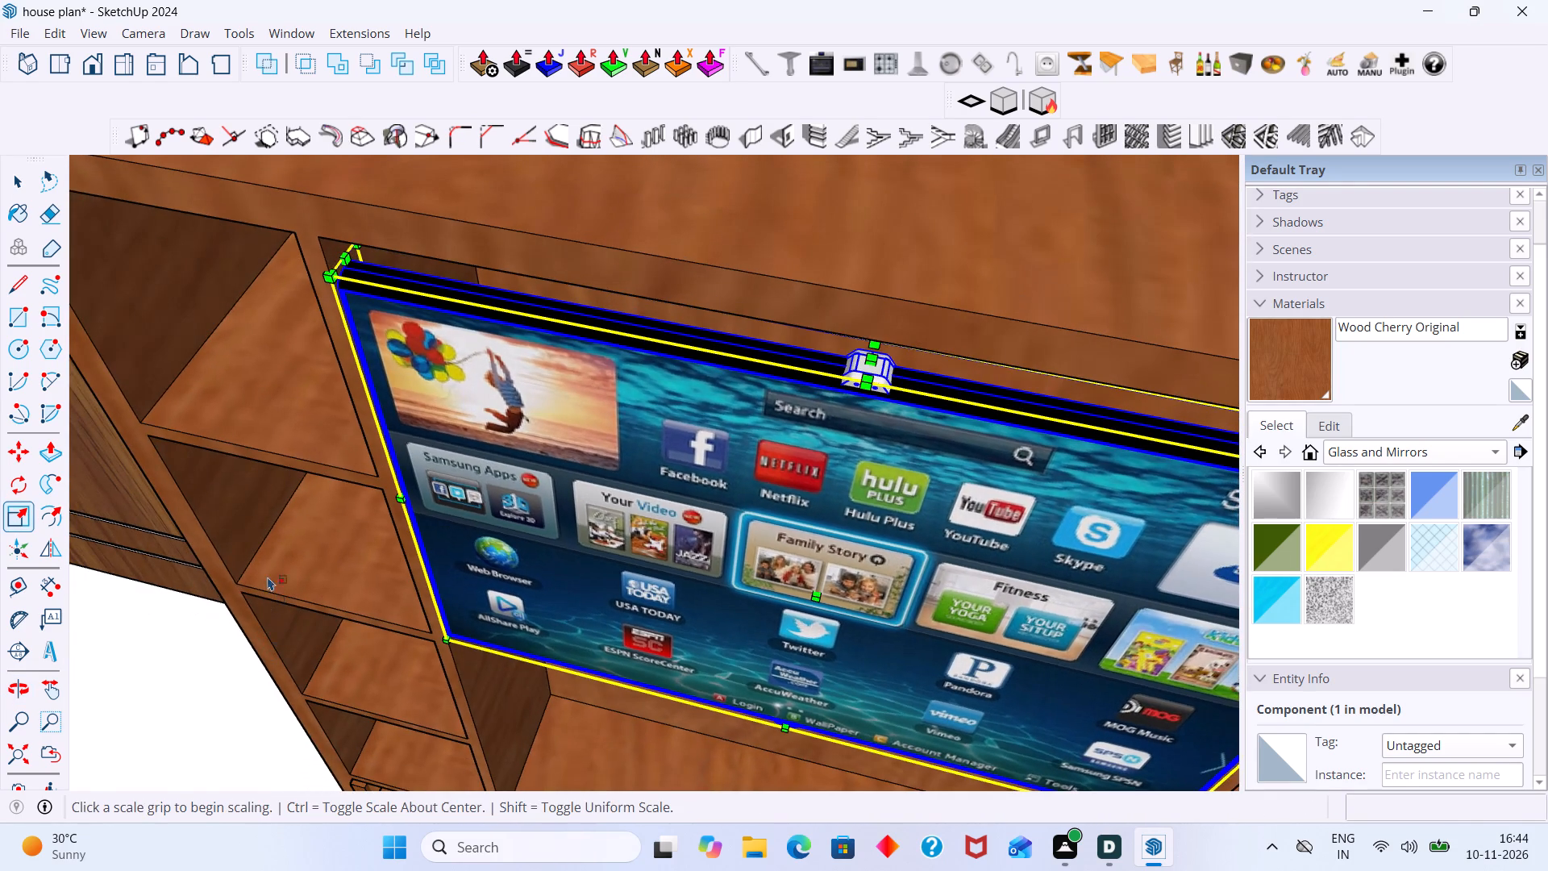
pyautogui.click(344, 258)
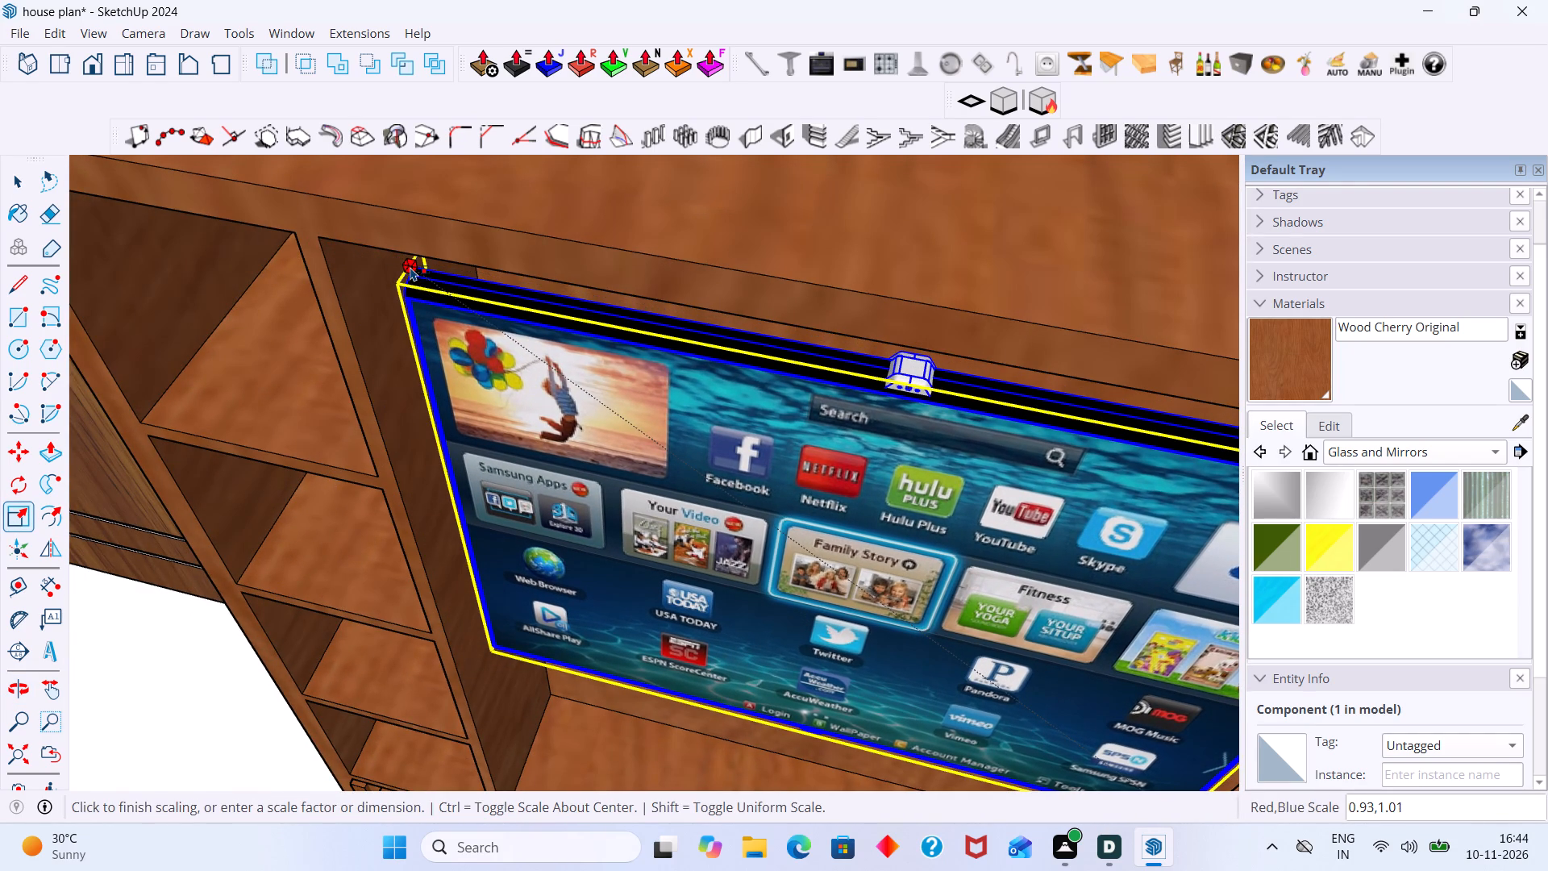
pyautogui.click(421, 270)
pyautogui.scroll(-2, 489, 328)
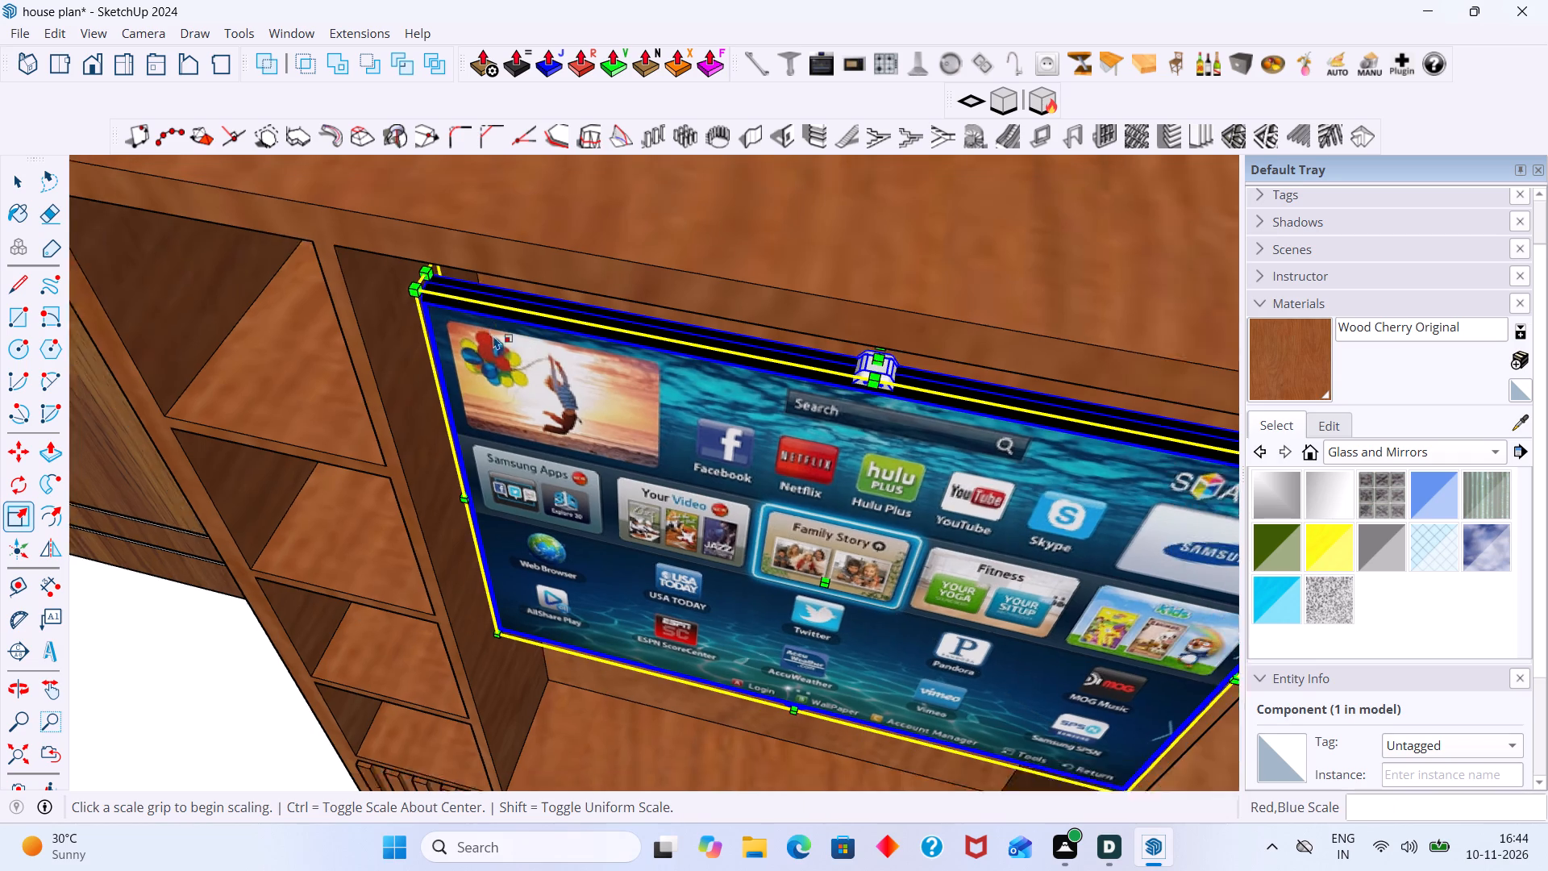
pyautogui.scroll(-2, 493, 335)
pyautogui.moveTo(548, 356); pyautogui.dragTo(451, 318, button='middle')
pyautogui.click(1055, 394)
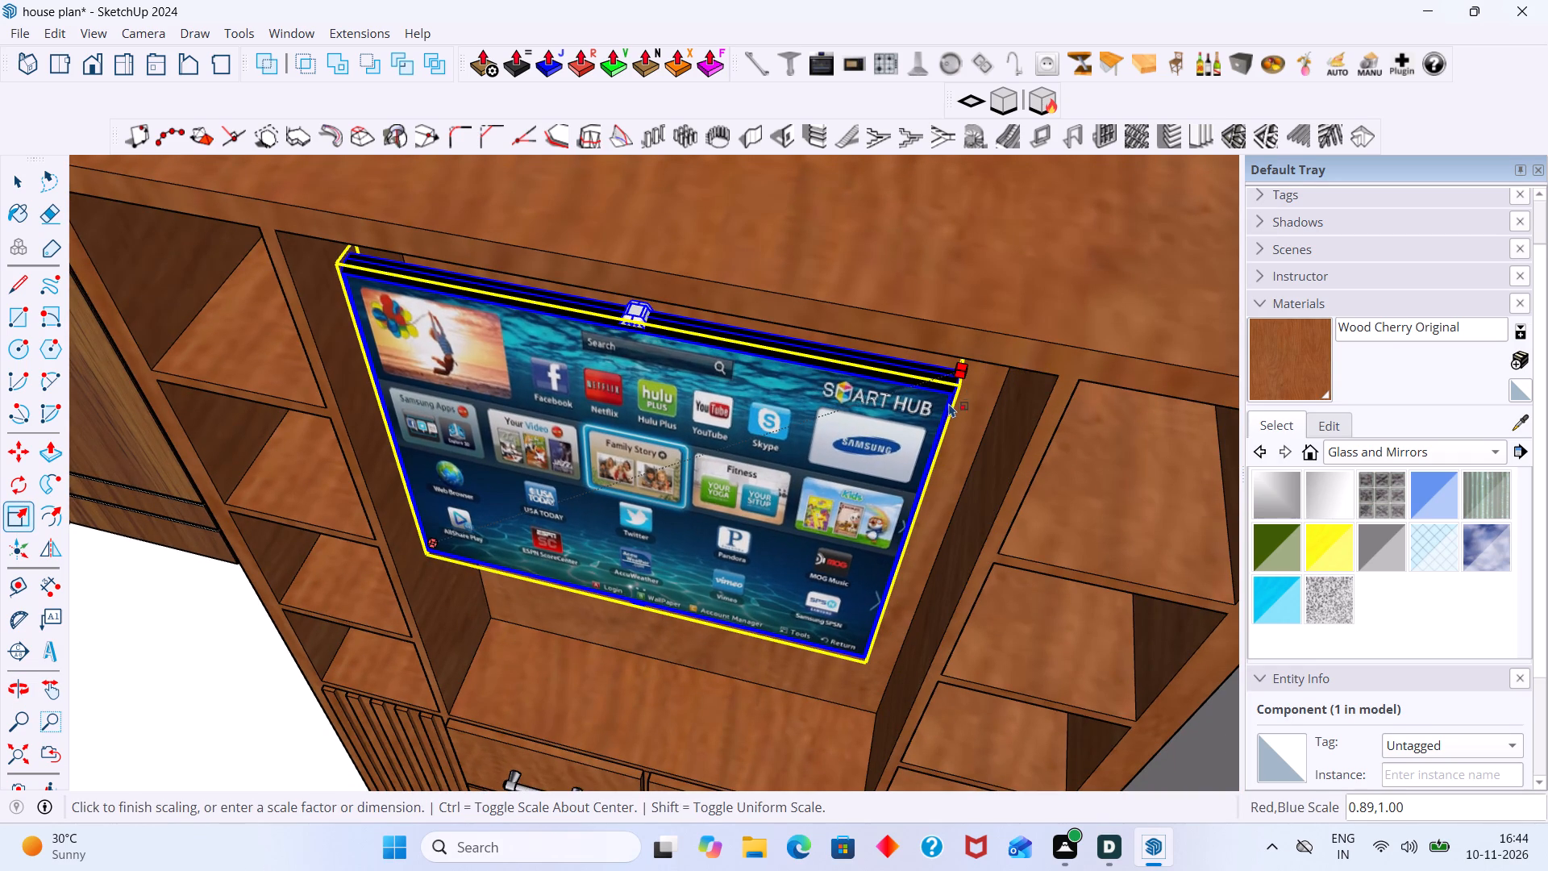
pyautogui.click(948, 407)
# Scale the TV's height from its top edge to about 0.63 along blue.
pyautogui.click(642, 310)
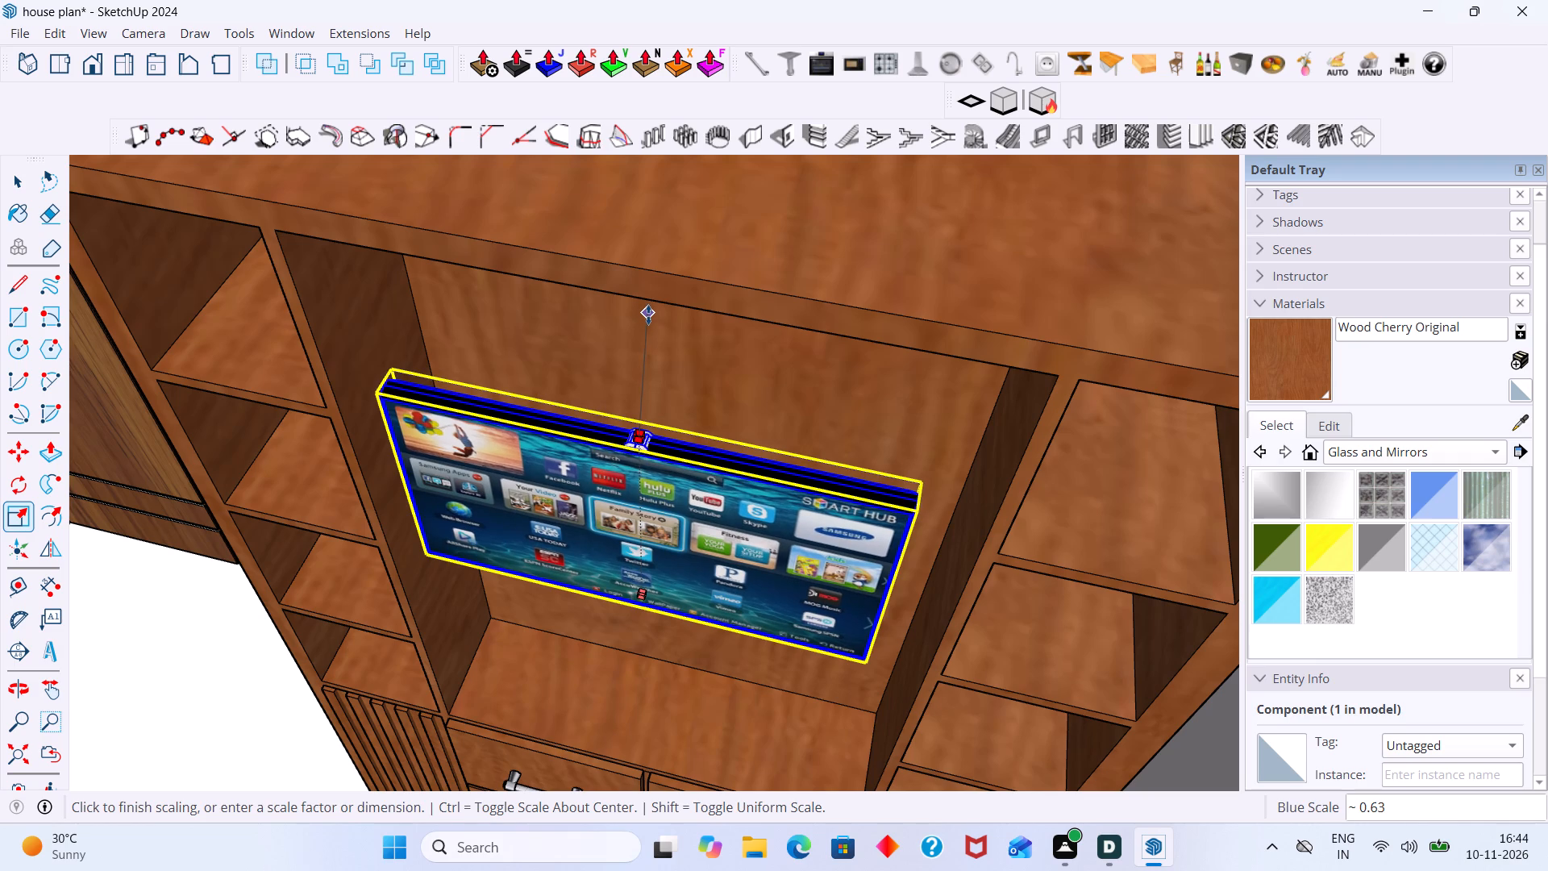
pyautogui.click(648, 315)
pyautogui.moveTo(658, 641); pyautogui.dragTo(811, 542, button='middle')
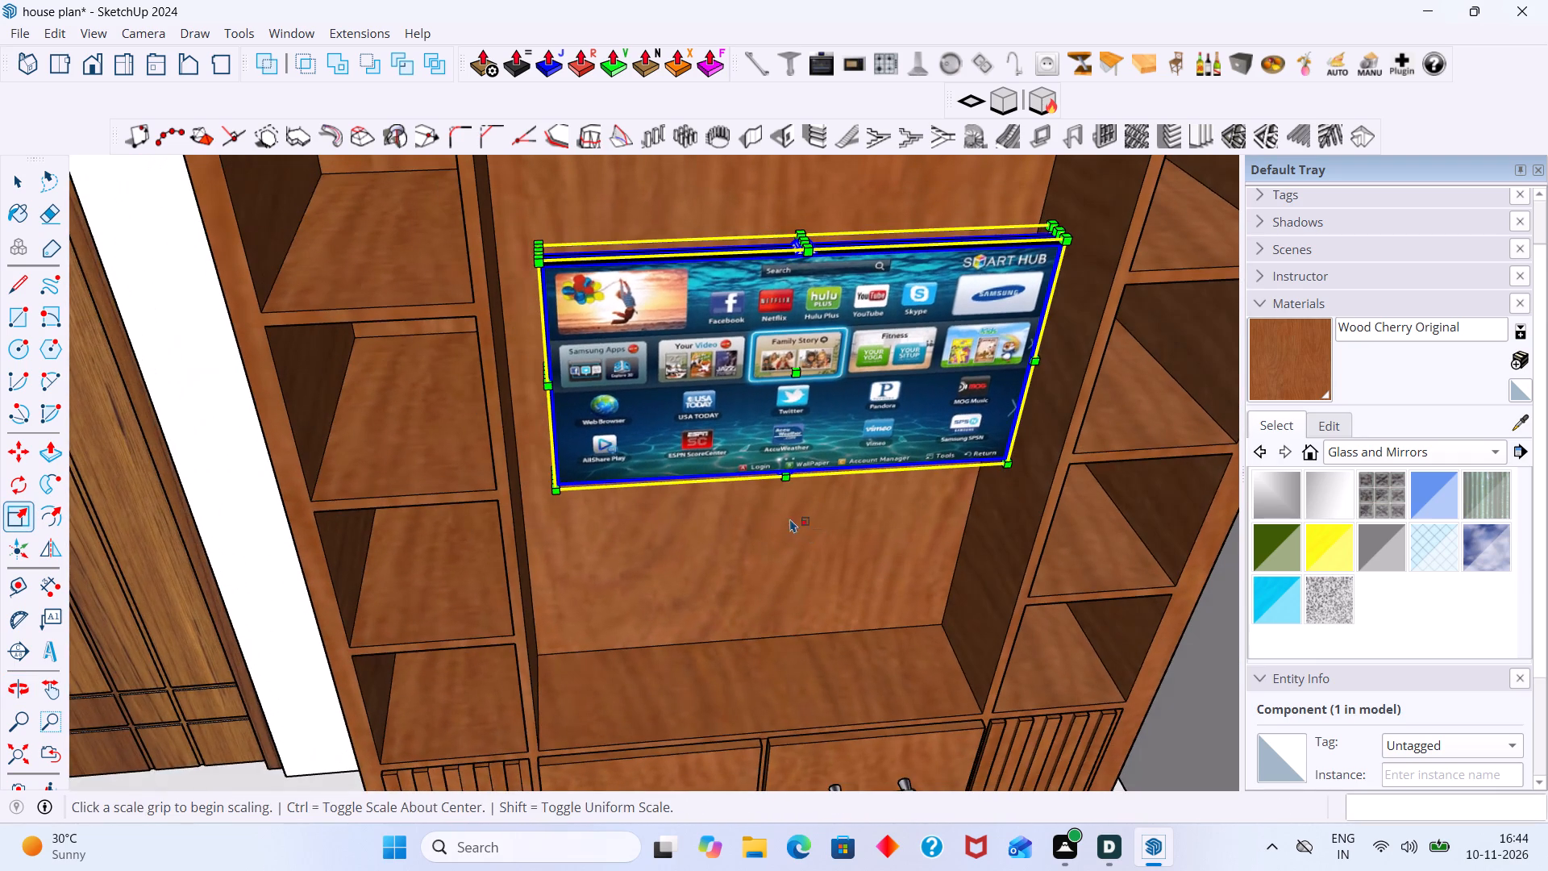
# Move the TV from its lower back corner about 1/8" along the green axis at the recess's back panel.
pyautogui.press('m')
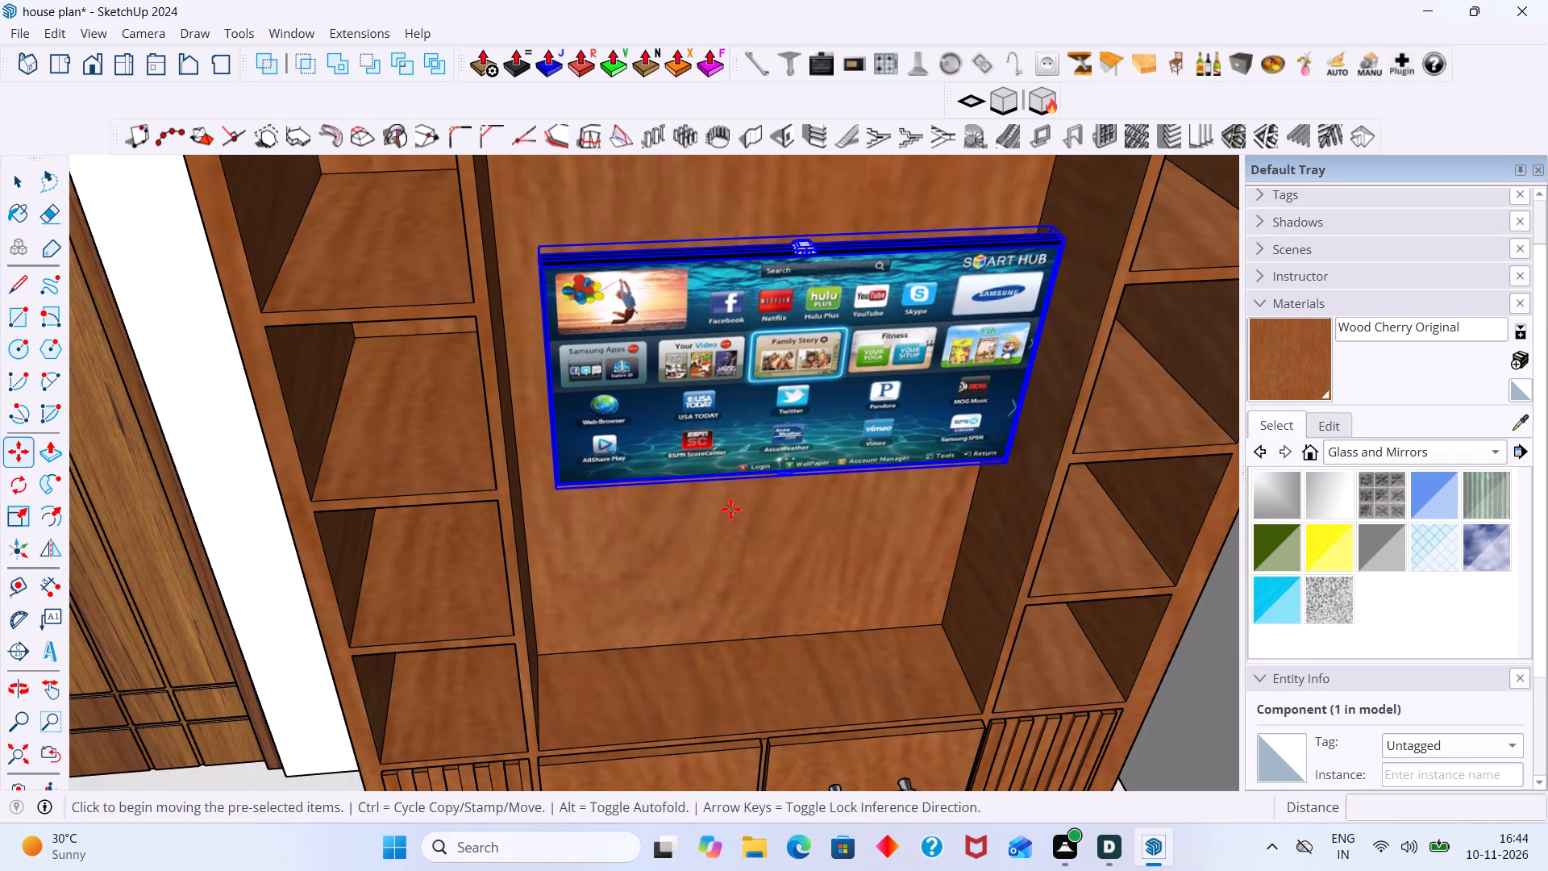
pyautogui.scroll(6, 578, 500)
pyautogui.moveTo(548, 498); pyautogui.dragTo(543, 347, button='middle')
pyautogui.moveTo(597, 565); pyautogui.dragTo(595, 500, button='middle')
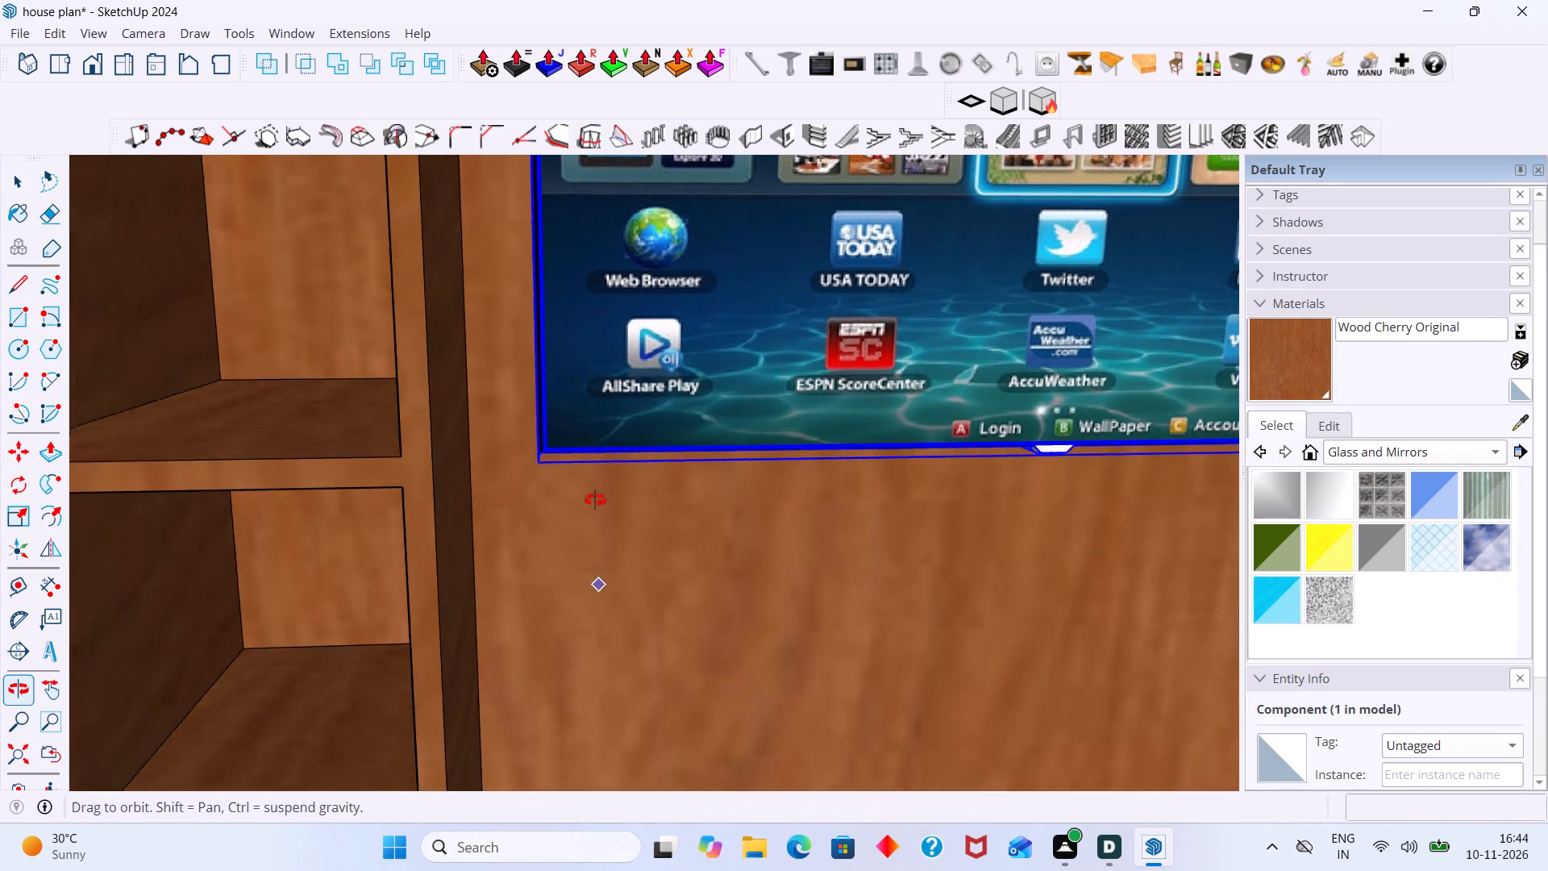
pyautogui.moveTo(595, 500); pyautogui.dragTo(584, 346, button='middle')
pyautogui.scroll(12, 531, 474)
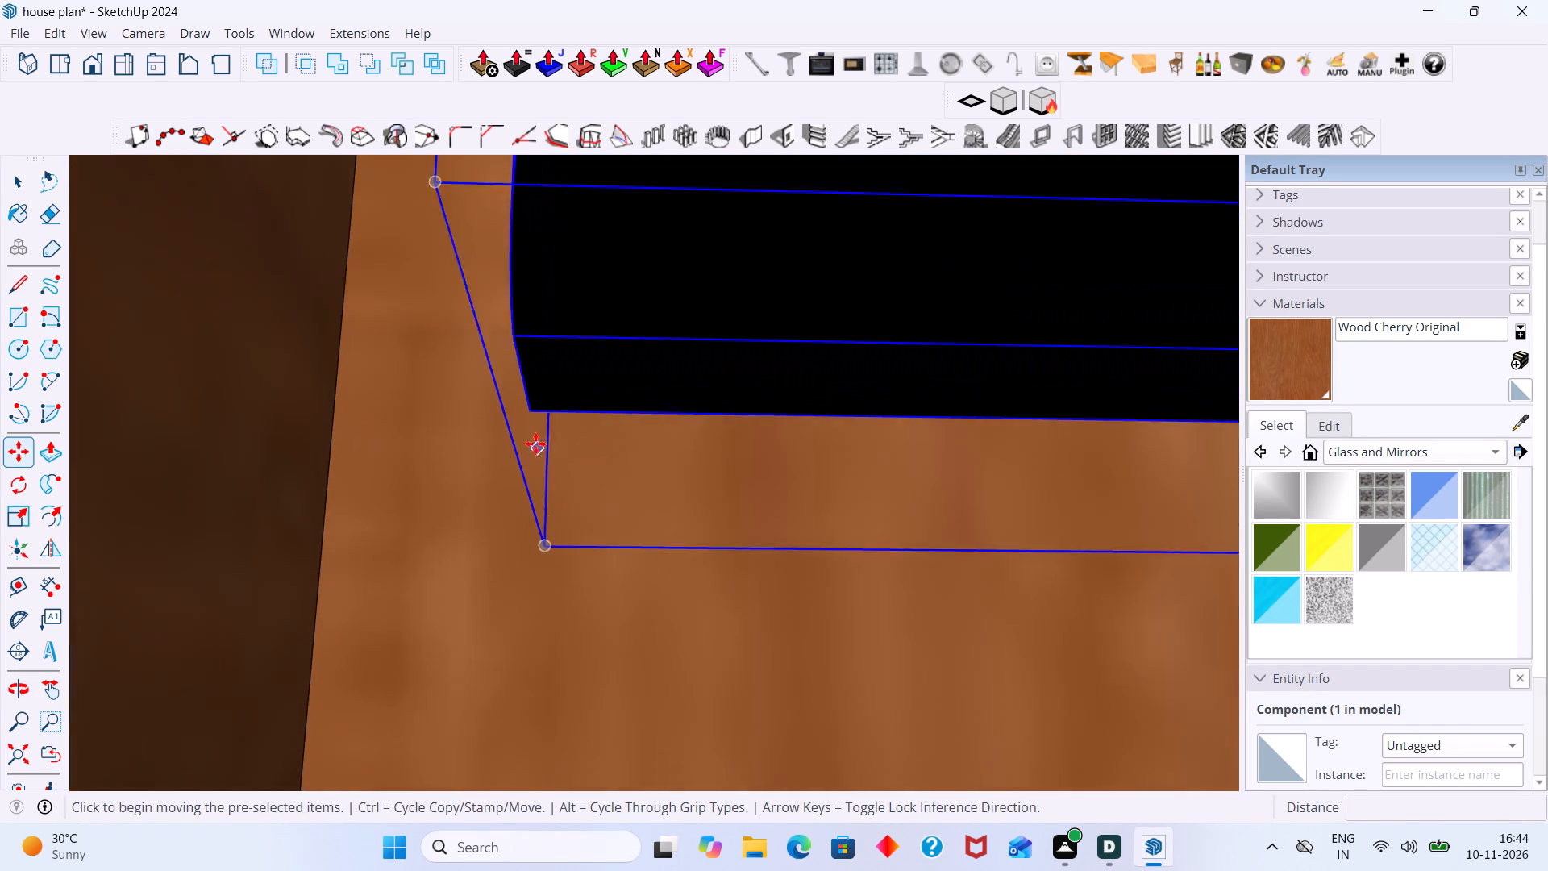
pyautogui.click(545, 544)
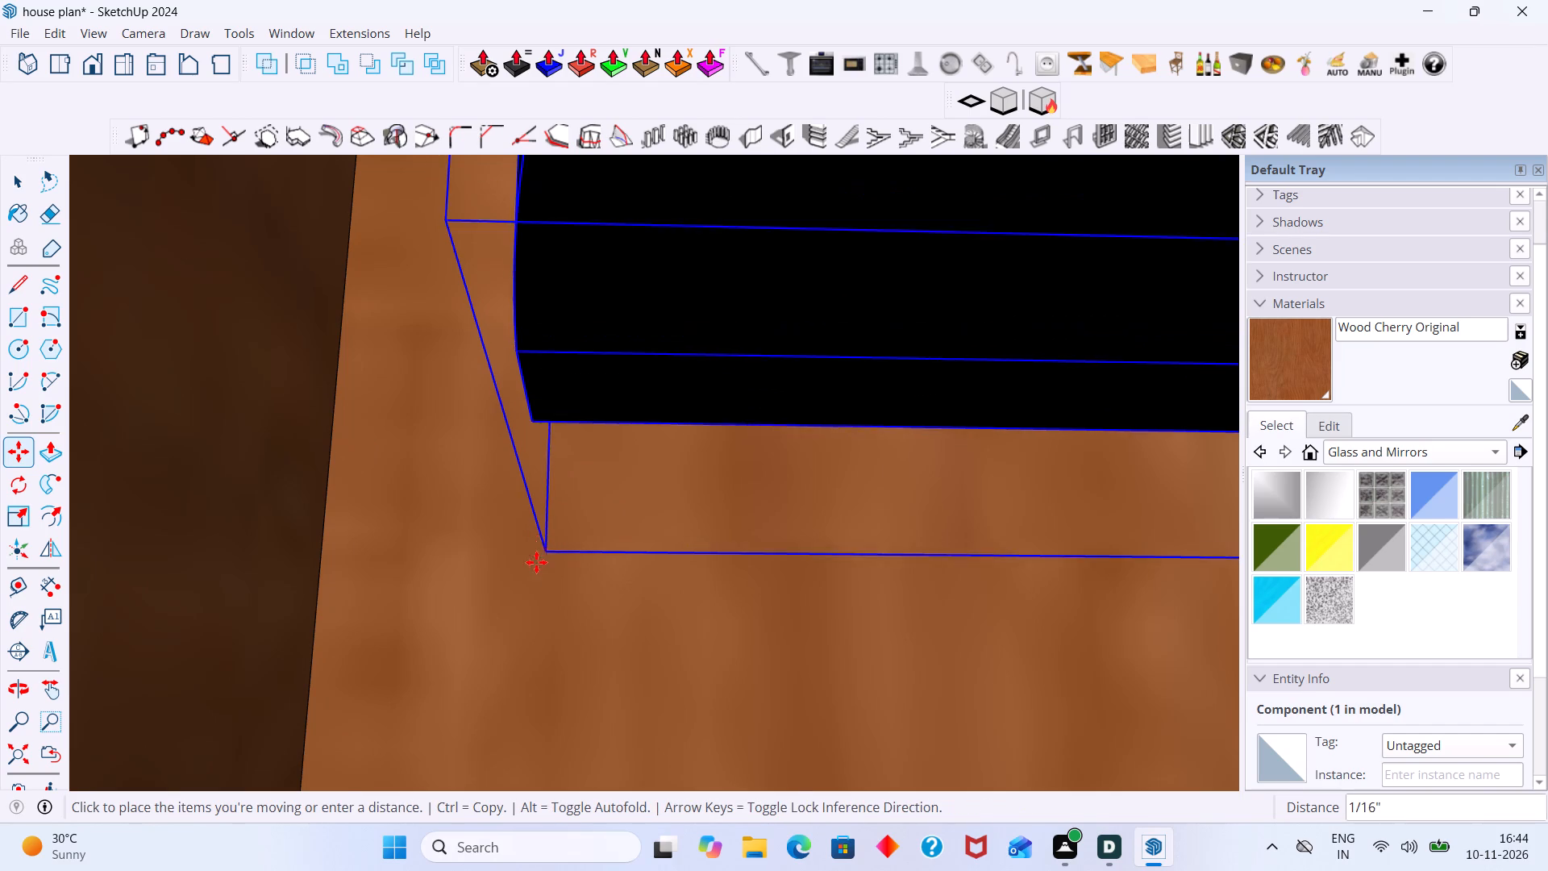
pyautogui.moveTo(564, 611); pyautogui.dragTo(760, 750, button='middle')
pyautogui.scroll(1, 761, 754)
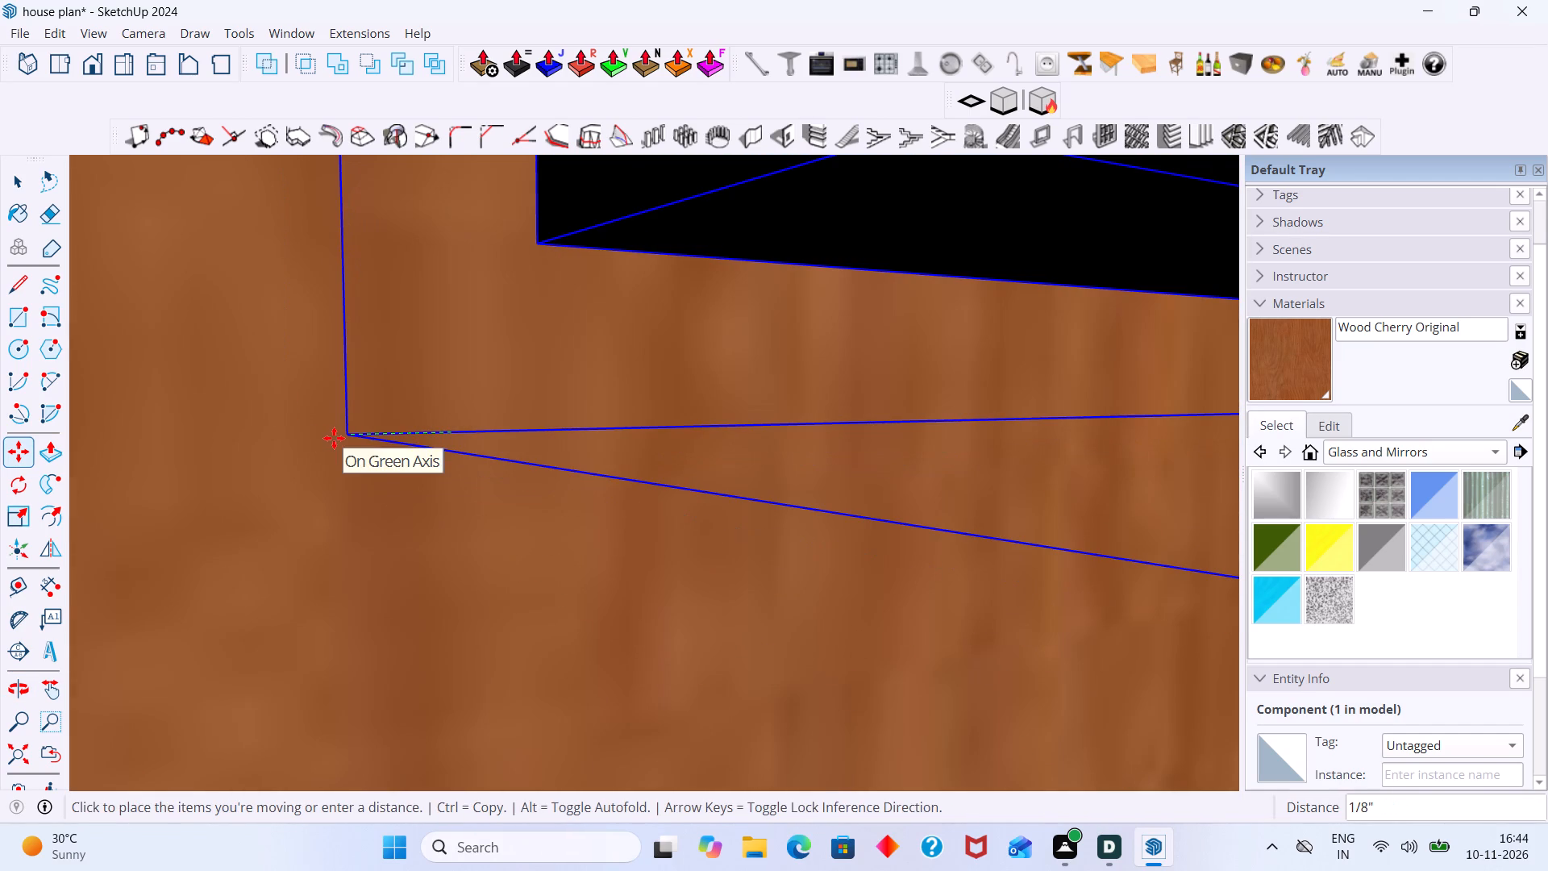
pyautogui.click(334, 438)
pyautogui.scroll(-20, 356, 448)
pyautogui.scroll(-3, 356, 448)
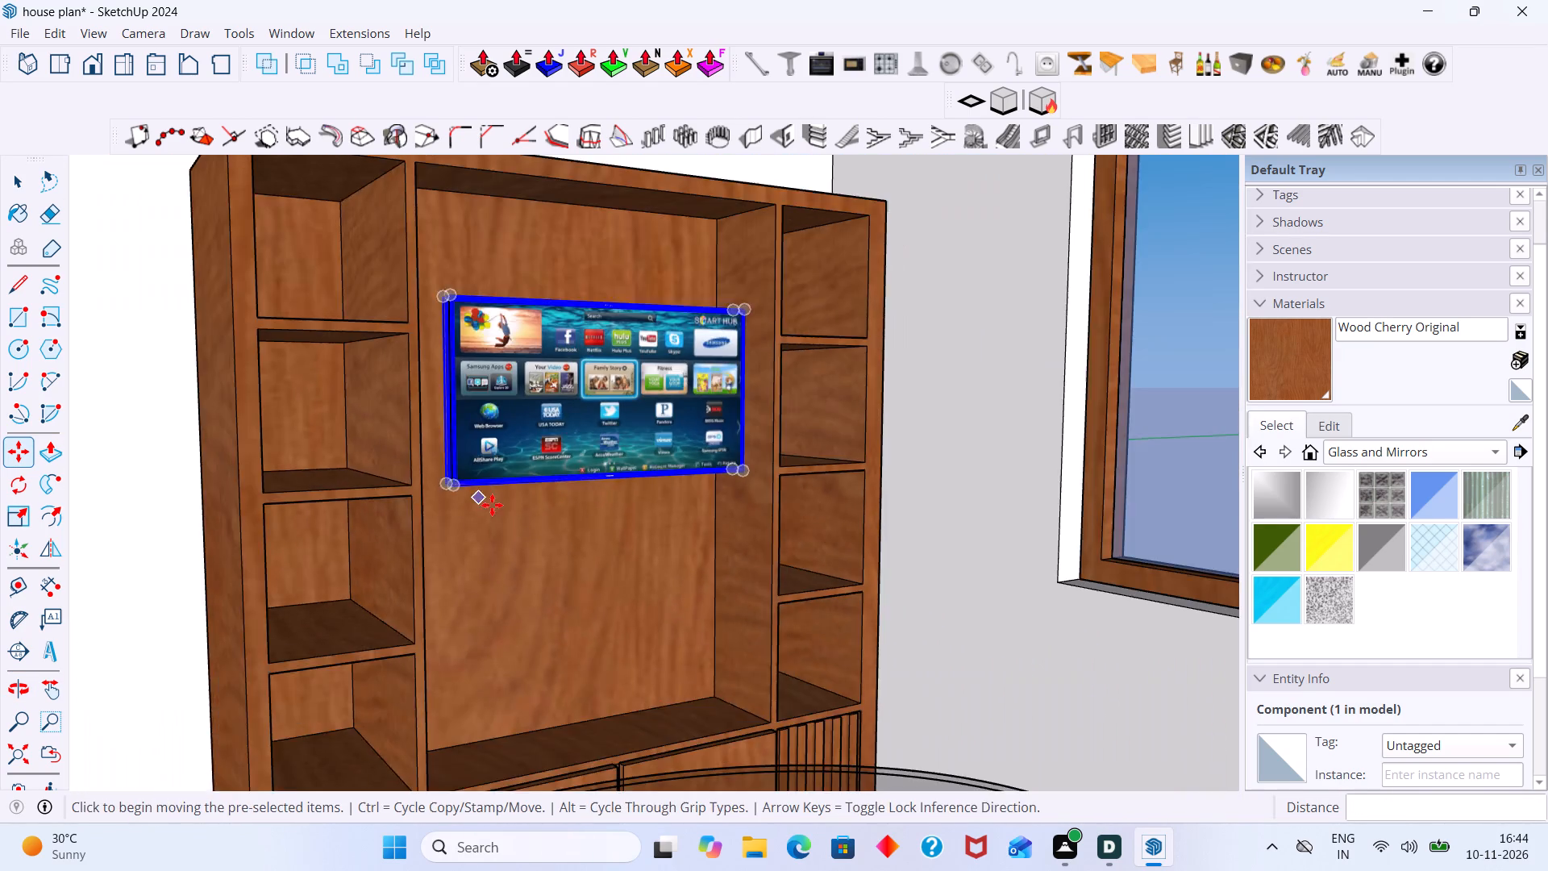
# Raise the TV about 7" on the recess's back panel, moving it from its upper corner on the door side.
pyautogui.scroll(-4, 492, 505)
pyautogui.moveTo(512, 519); pyautogui.dragTo(365, 639, button='middle')
pyautogui.scroll(11, 446, 434)
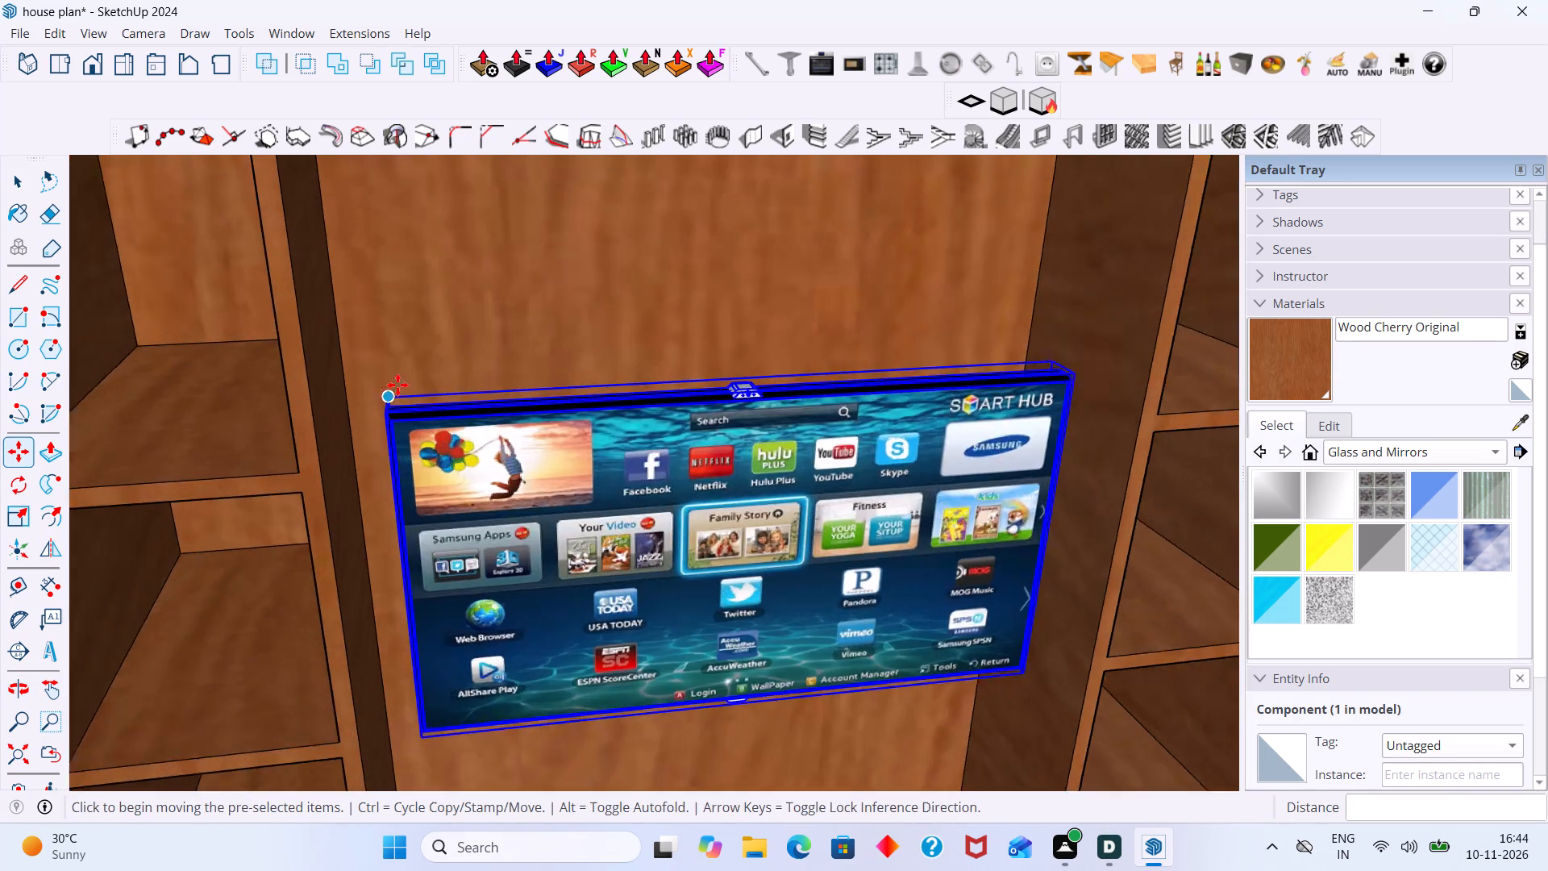
pyautogui.scroll(5, 397, 385)
pyautogui.click(383, 404)
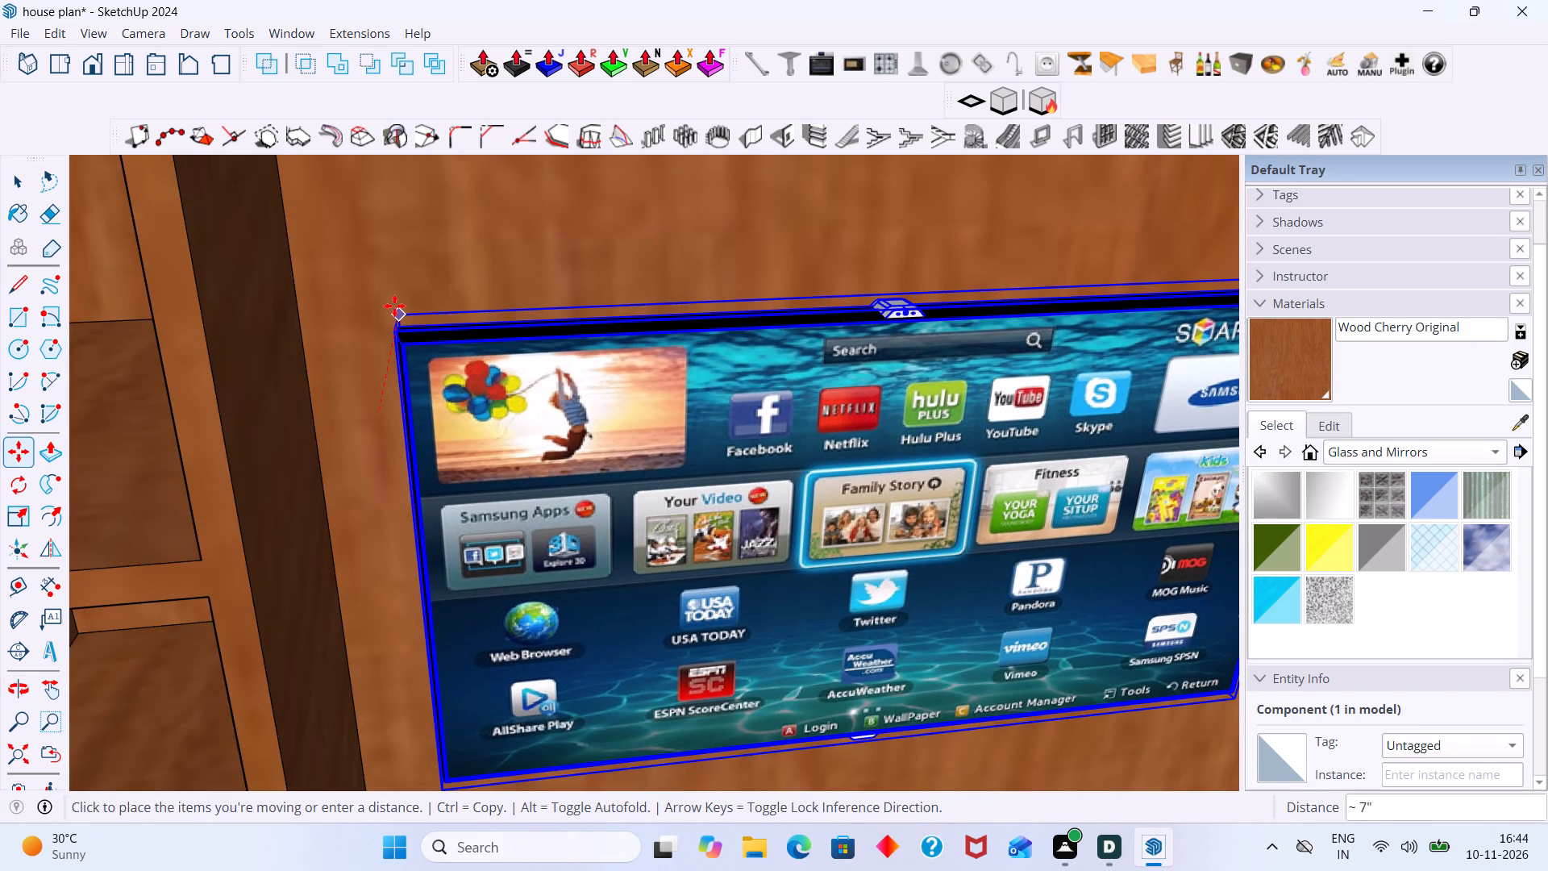
pyautogui.click(394, 306)
pyautogui.press('space')
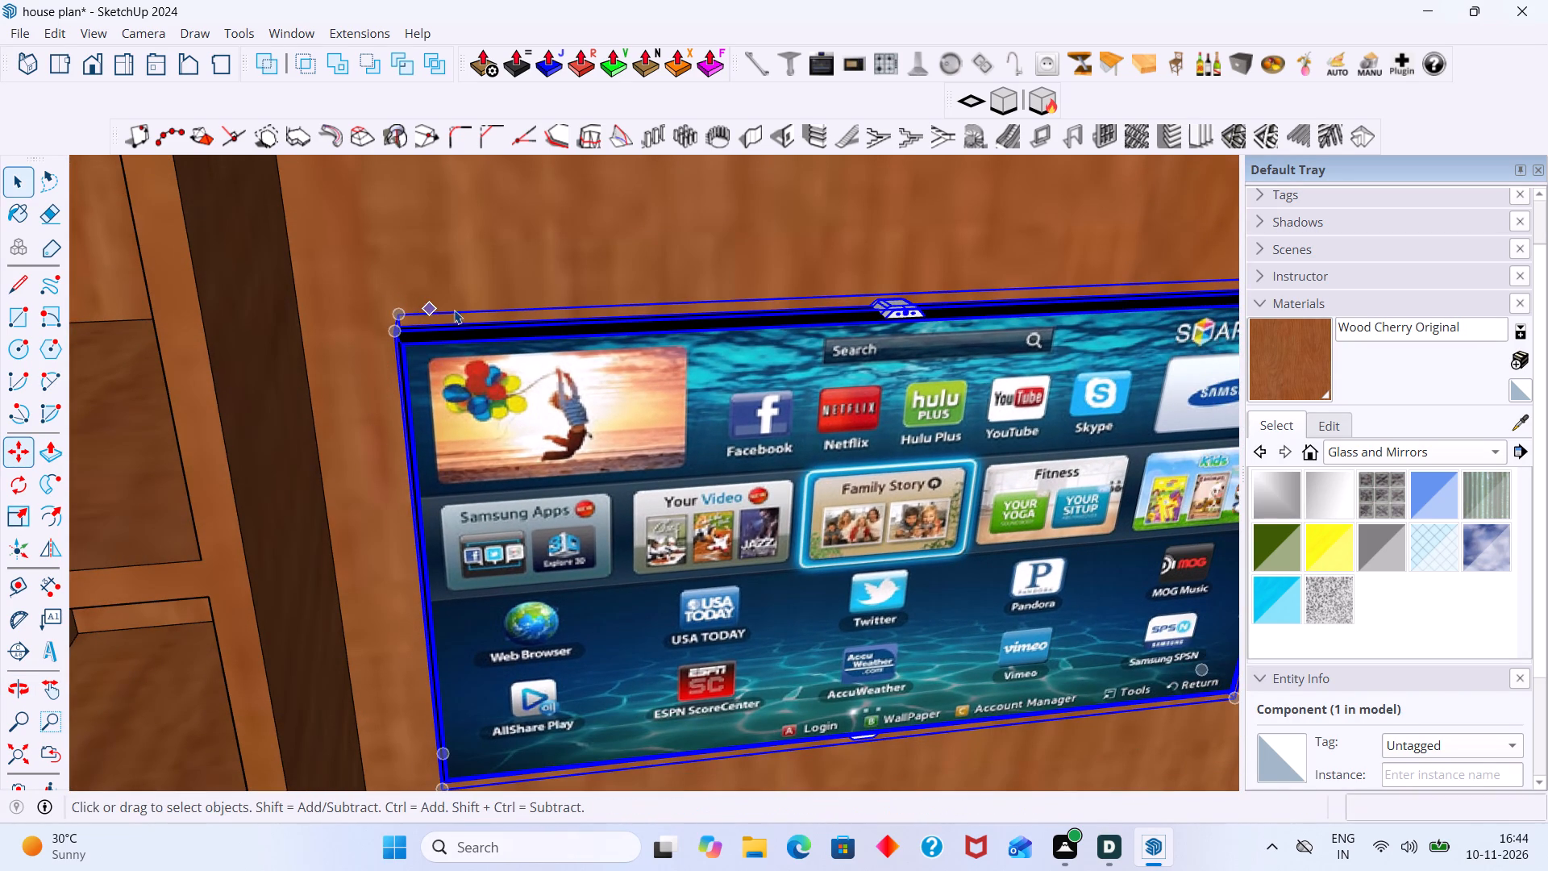
# Lower the TV about 4 3/4" along the blue axis from its lower corner farthest from the door.
pyautogui.scroll(-17, 607, 412)
pyautogui.scroll(4, 689, 466)
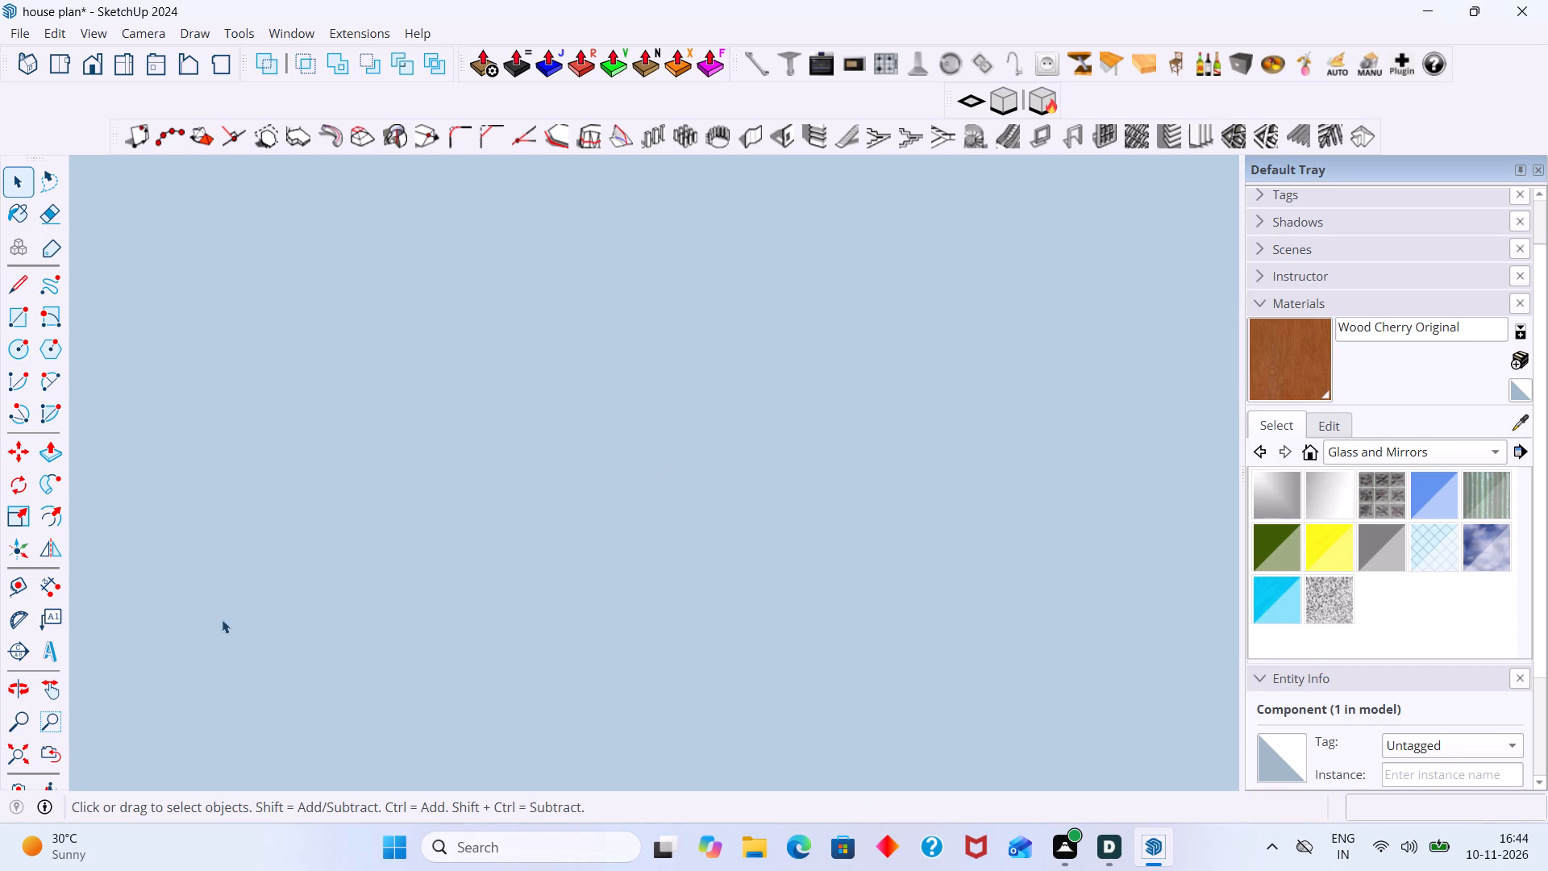
pyautogui.click(19, 756)
pyautogui.moveTo(667, 565); pyautogui.dragTo(546, 561, button='middle')
pyautogui.moveTo(867, 419); pyautogui.dragTo(783, 532, button='middle')
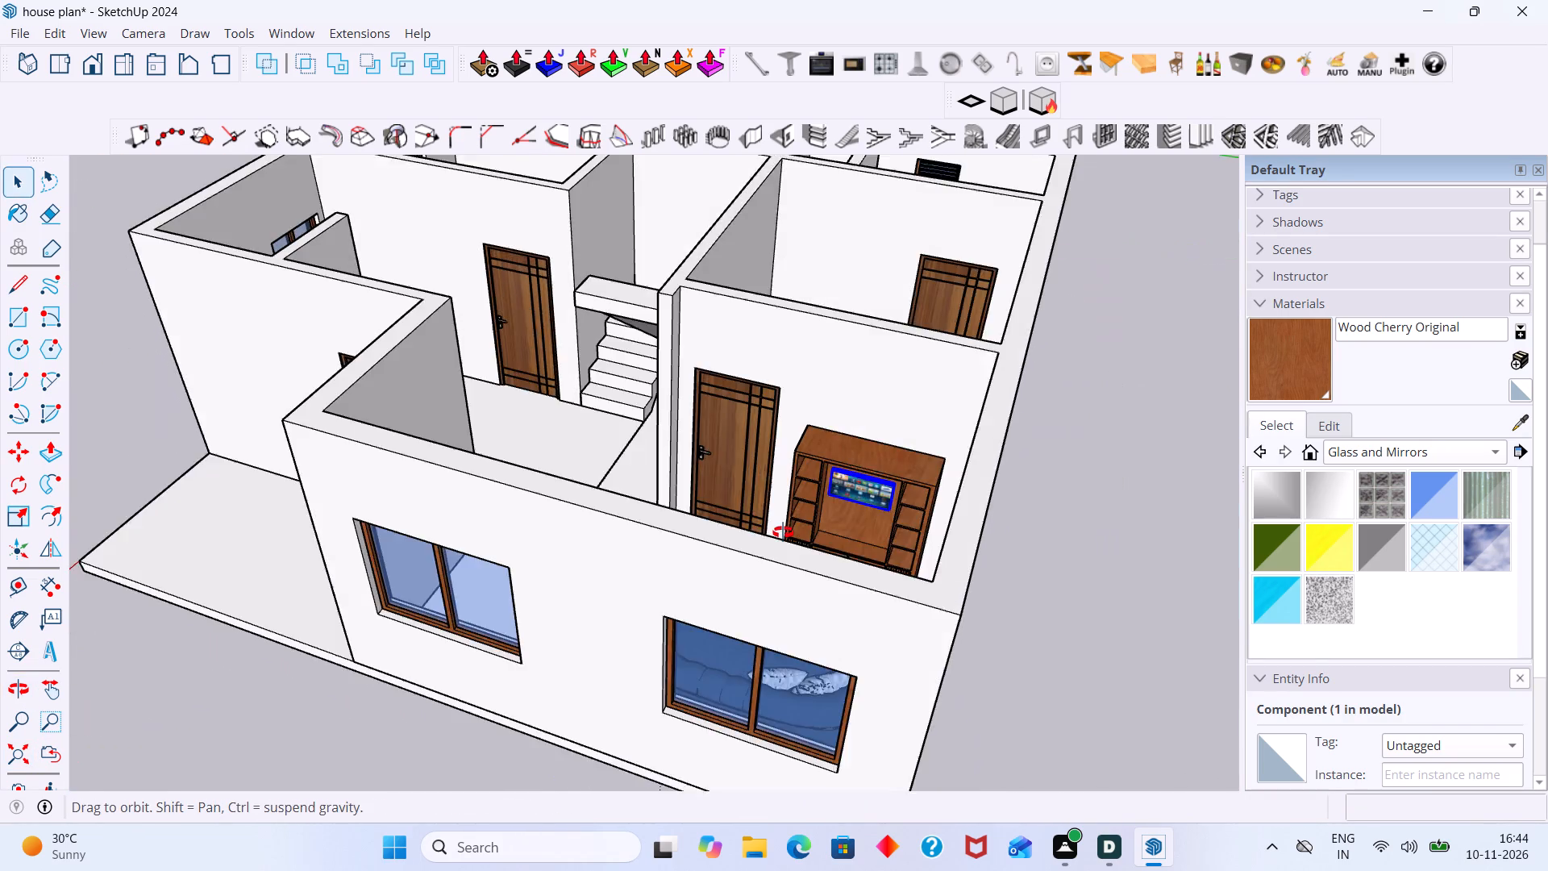
pyautogui.moveTo(783, 532); pyautogui.dragTo(793, 519, button='middle')
pyautogui.scroll(12, 819, 489)
pyautogui.press('m')
pyautogui.scroll(2, 992, 555)
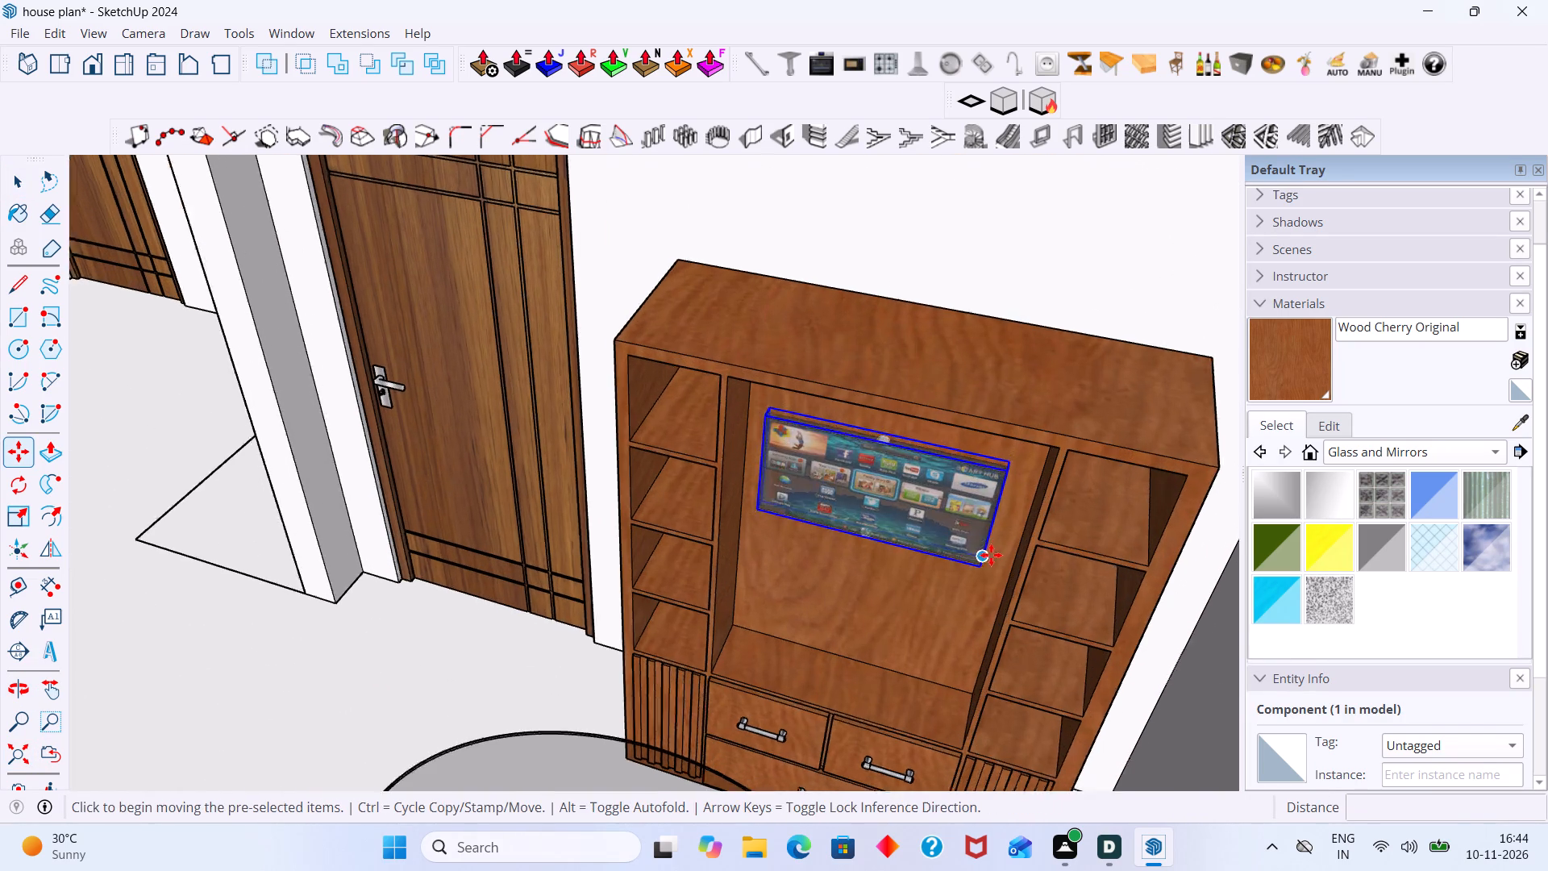
pyautogui.scroll(7, 991, 555)
pyautogui.click(972, 558)
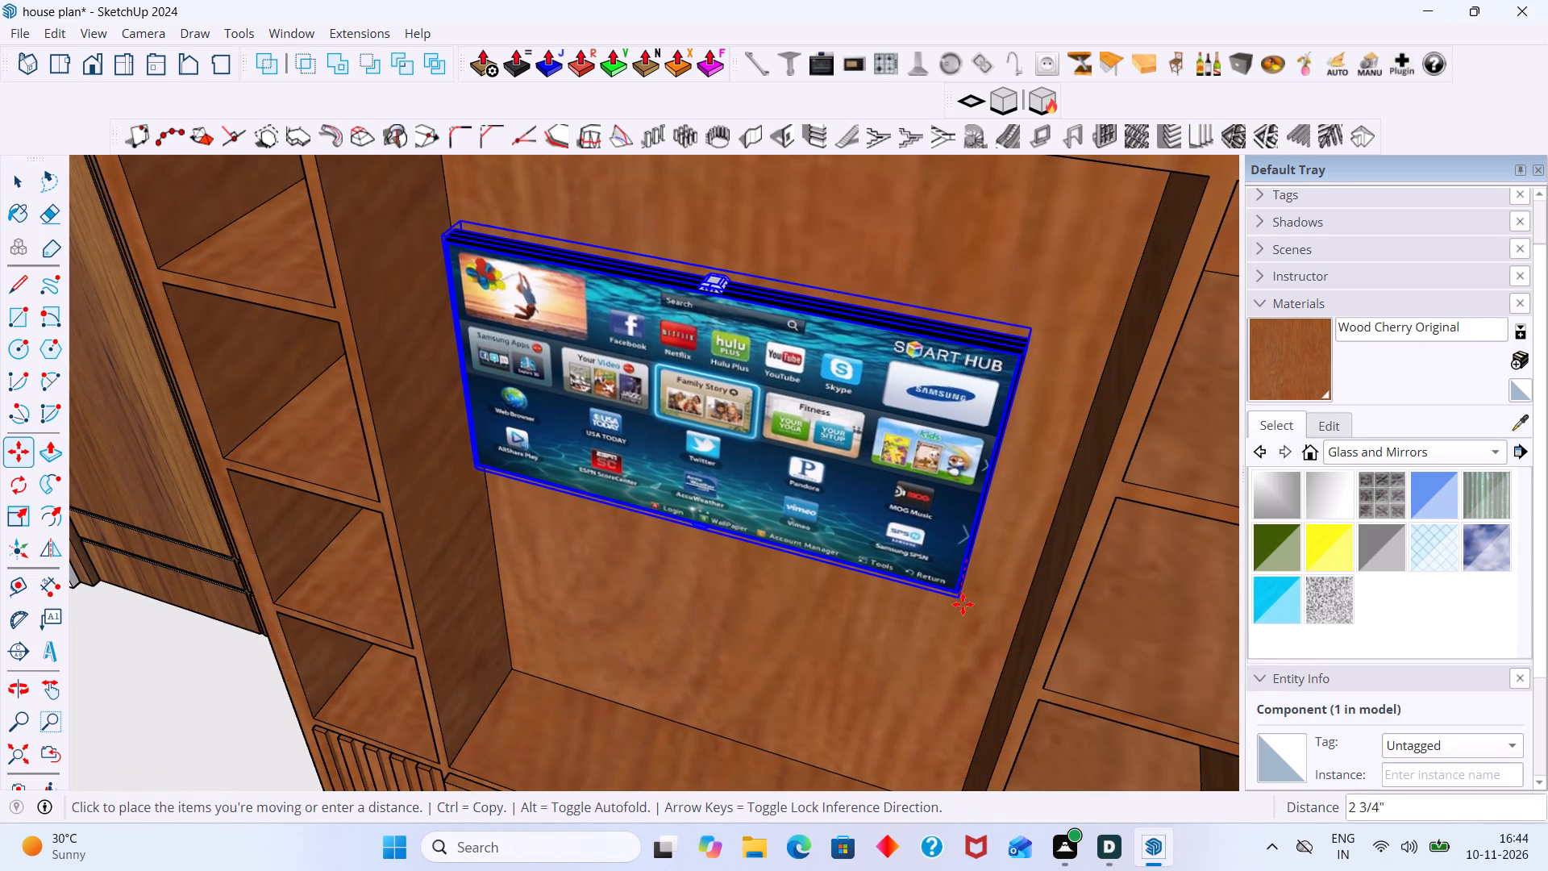
pyautogui.press('Escape')
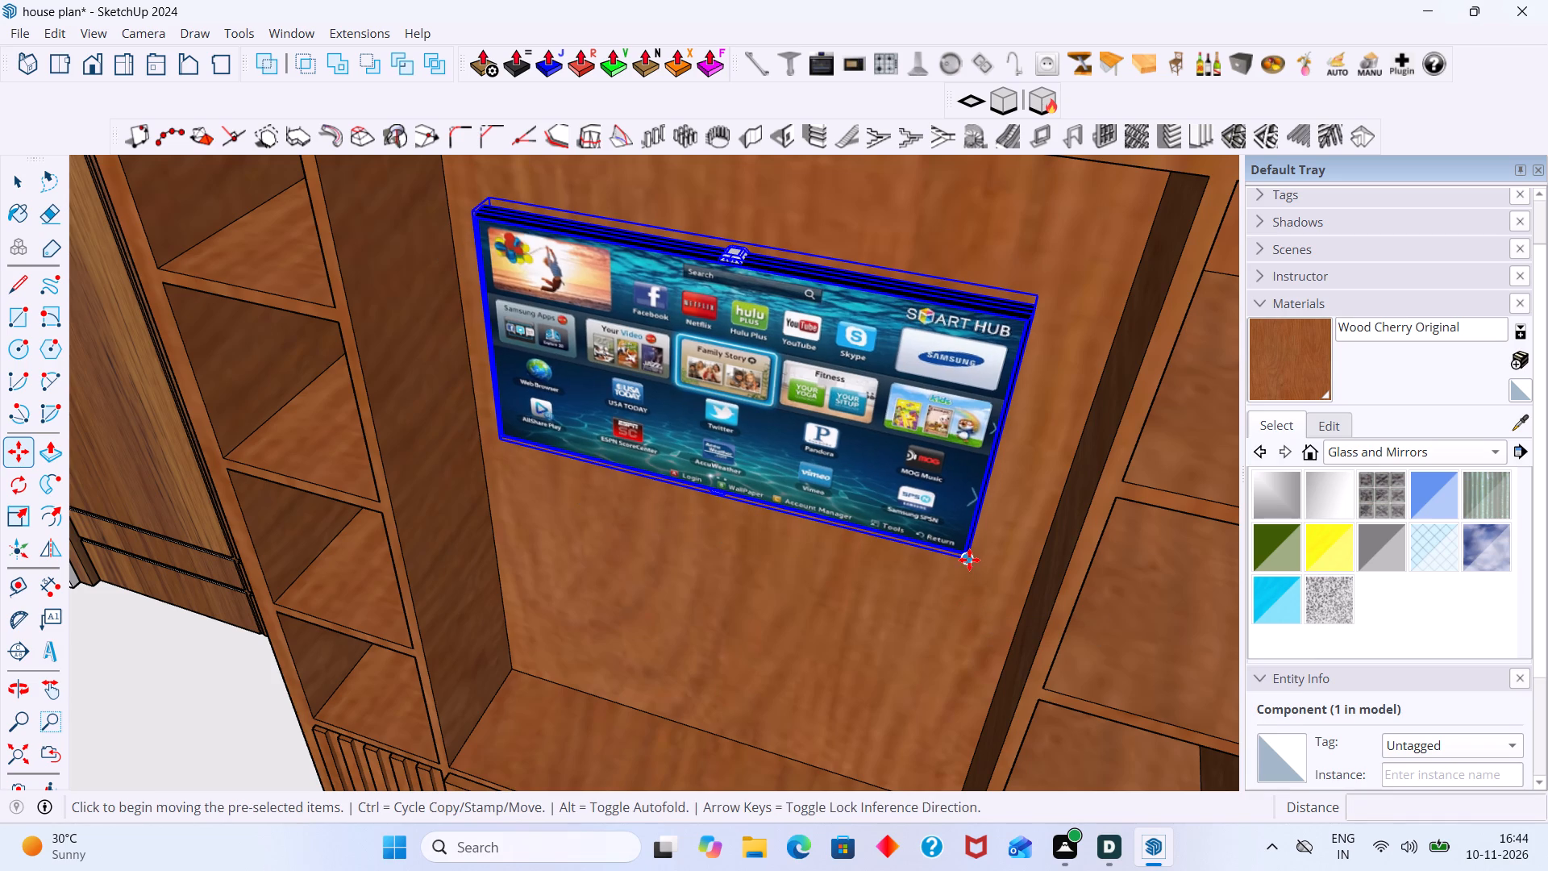
pyautogui.click(969, 560)
pyautogui.press('Up')
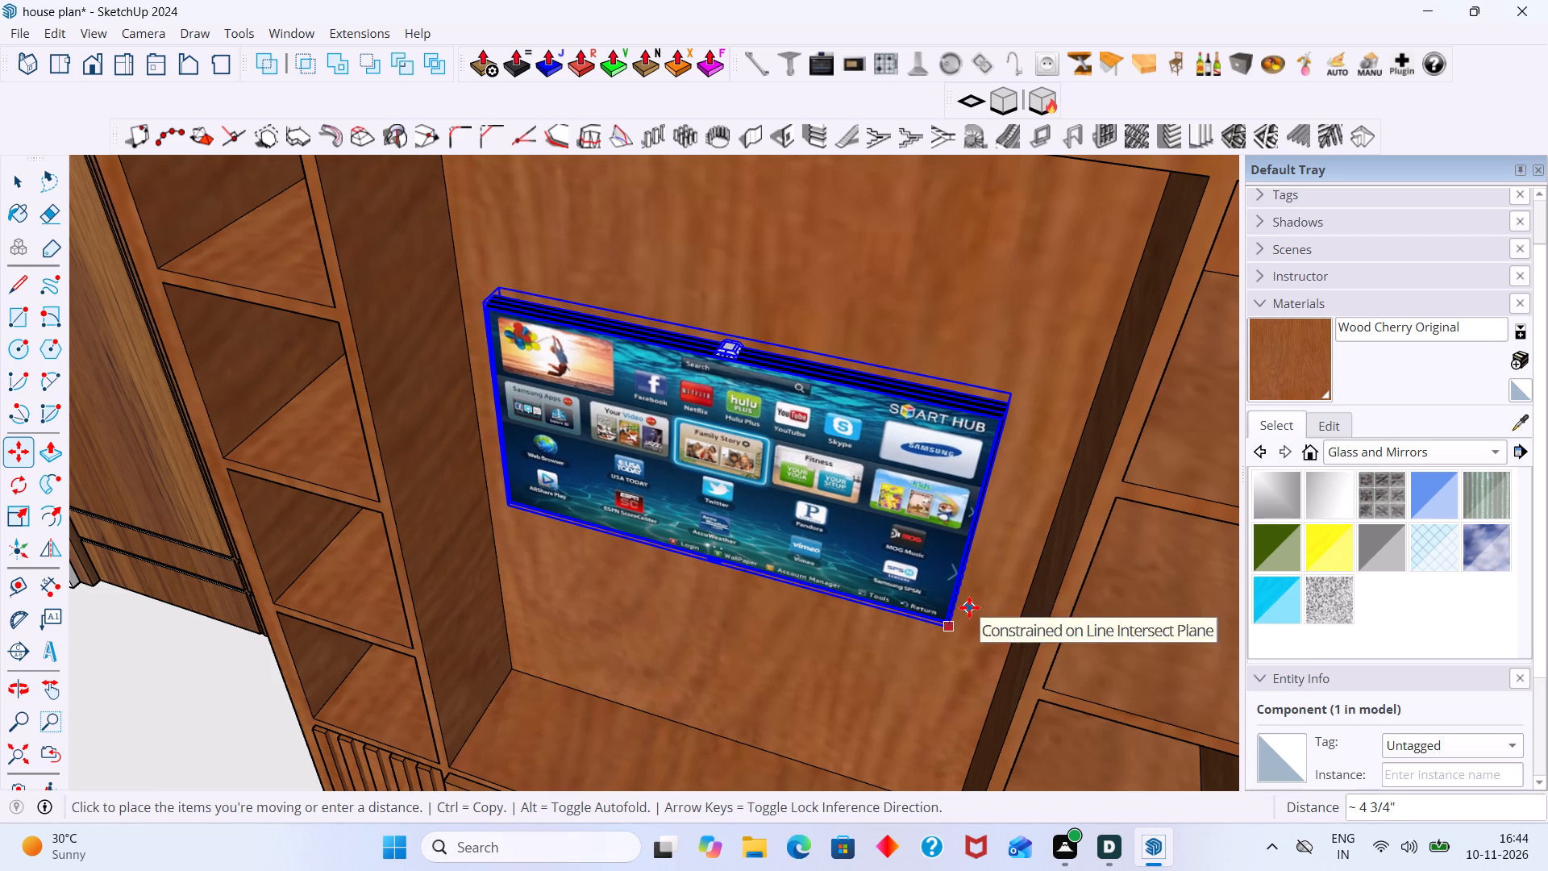
pyautogui.click(969, 603)
# Scale the TV slightly wider along red from its side farthest from the door.
pyautogui.moveTo(984, 576); pyautogui.dragTo(923, 569, button='middle')
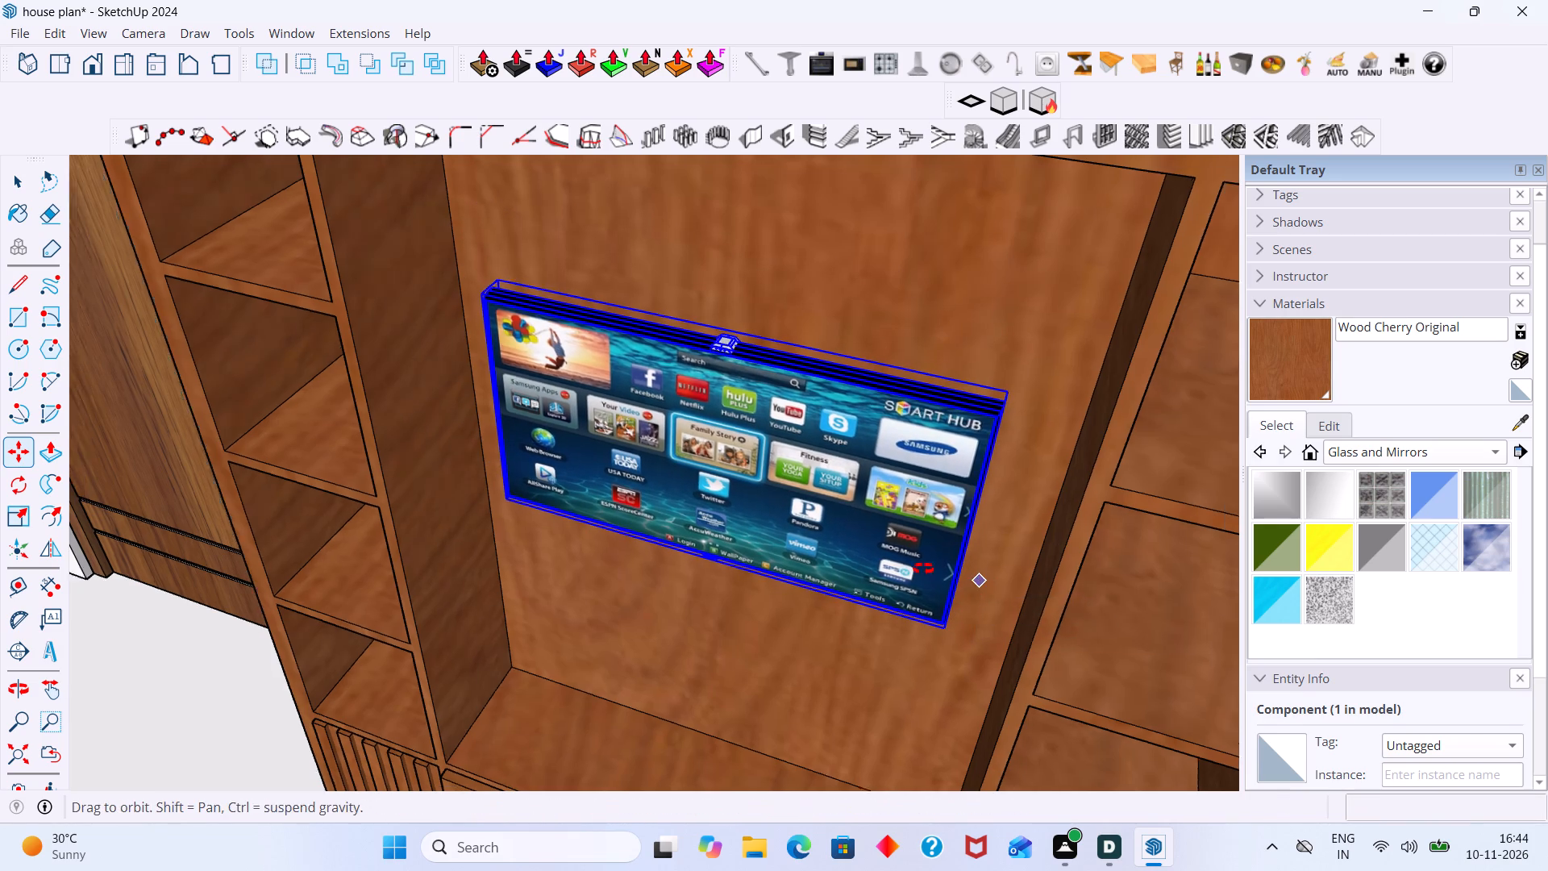
pyautogui.moveTo(923, 569); pyautogui.dragTo(888, 566, button='middle')
pyautogui.press('s')
pyautogui.scroll(6, 945, 553)
pyautogui.click(913, 559)
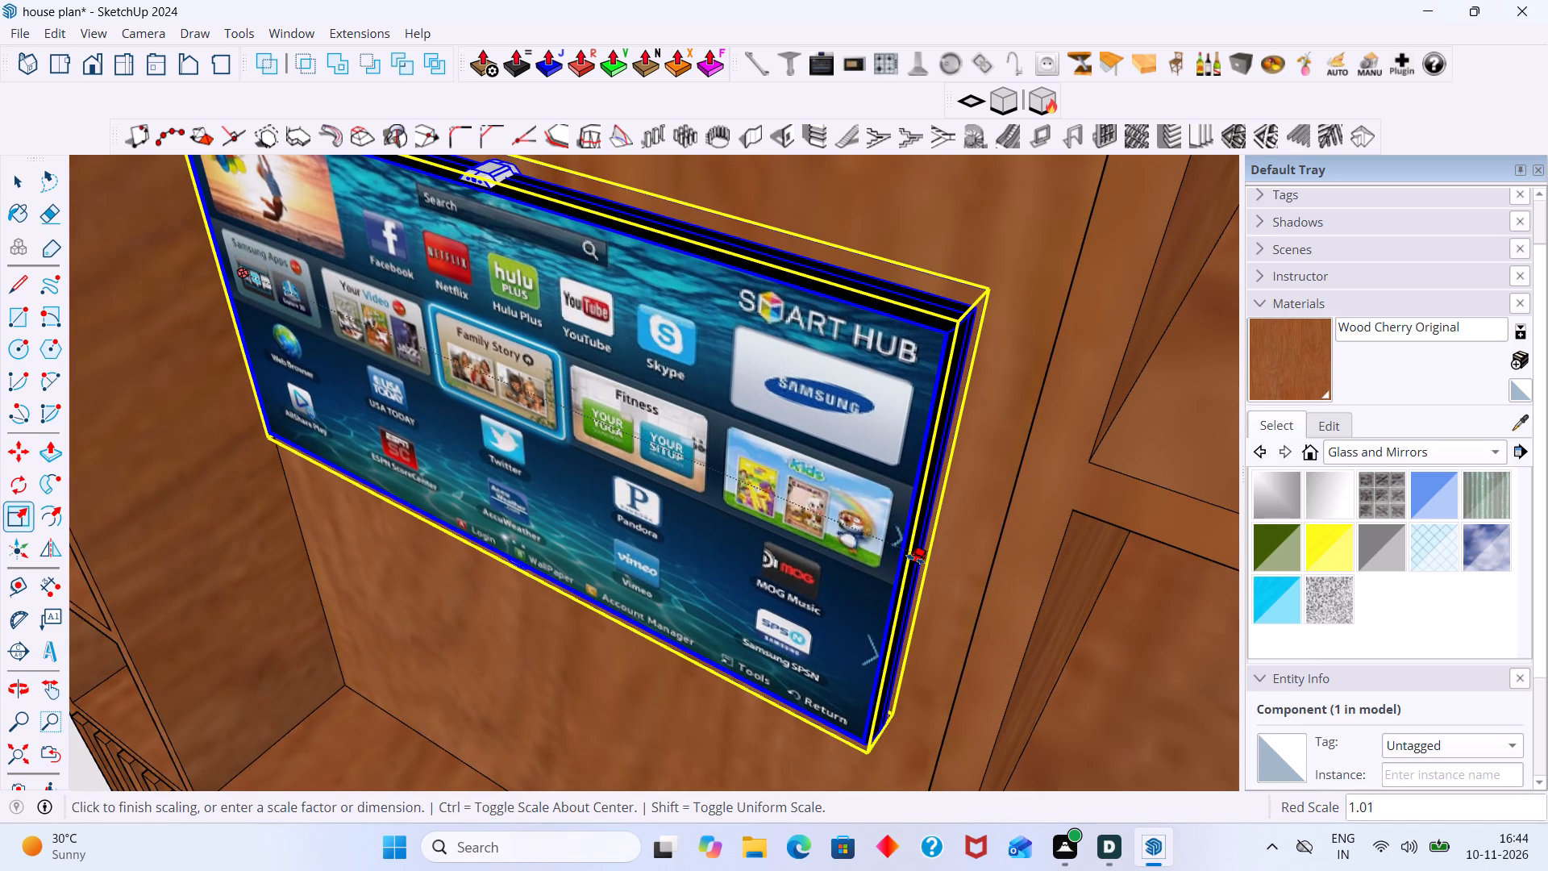
pyautogui.click(947, 569)
# Scale the TV's height from its top edge to about 1.19 along blue.
pyautogui.scroll(-7, 871, 574)
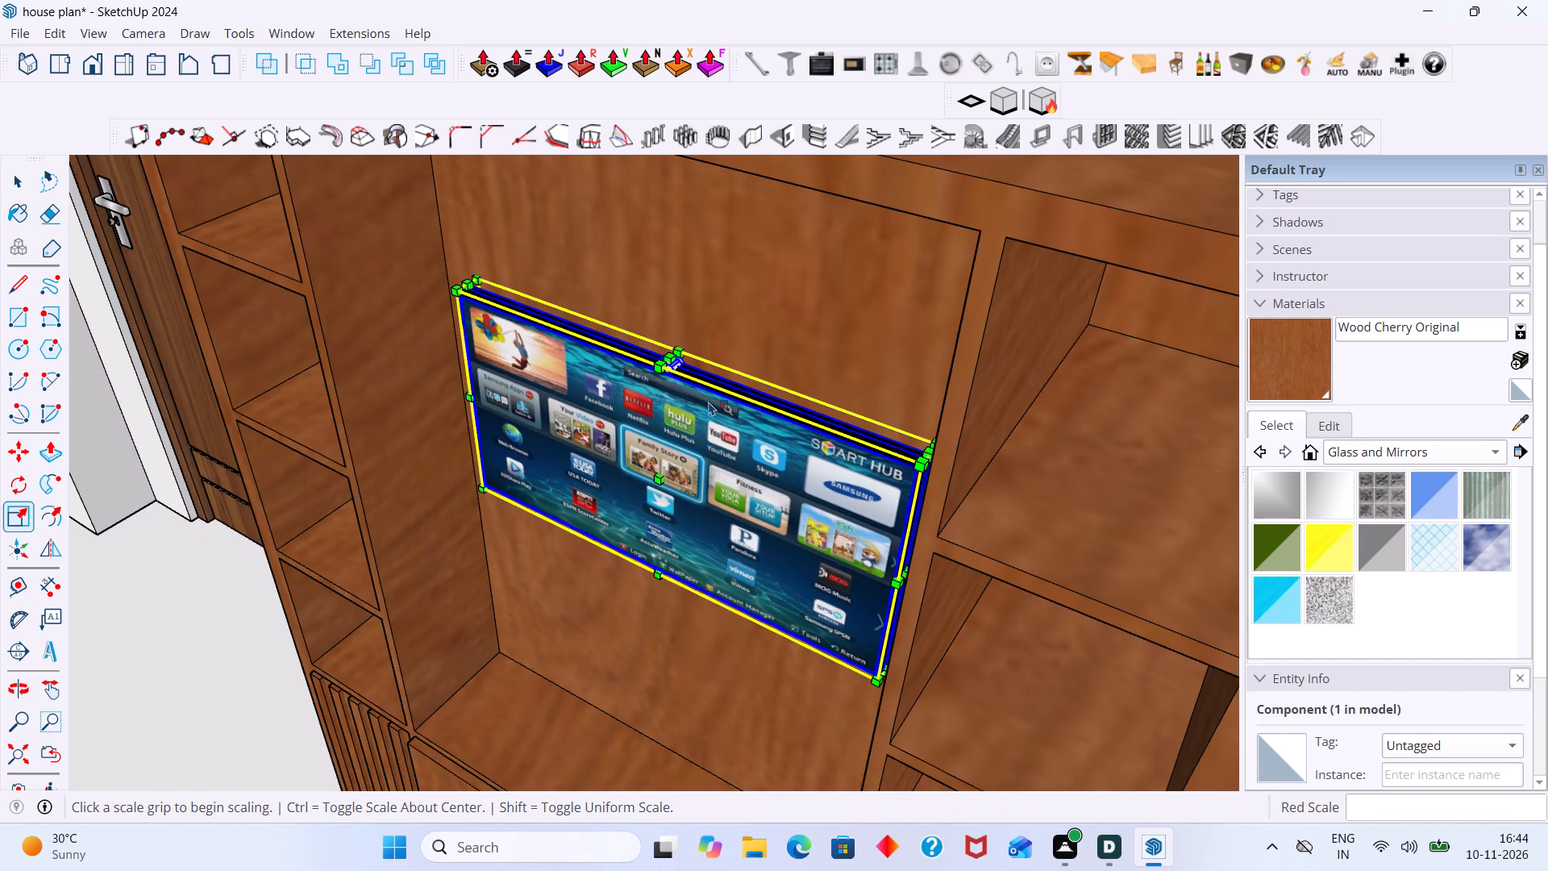
pyautogui.scroll(3, 673, 365)
pyautogui.click(669, 355)
pyautogui.click(683, 284)
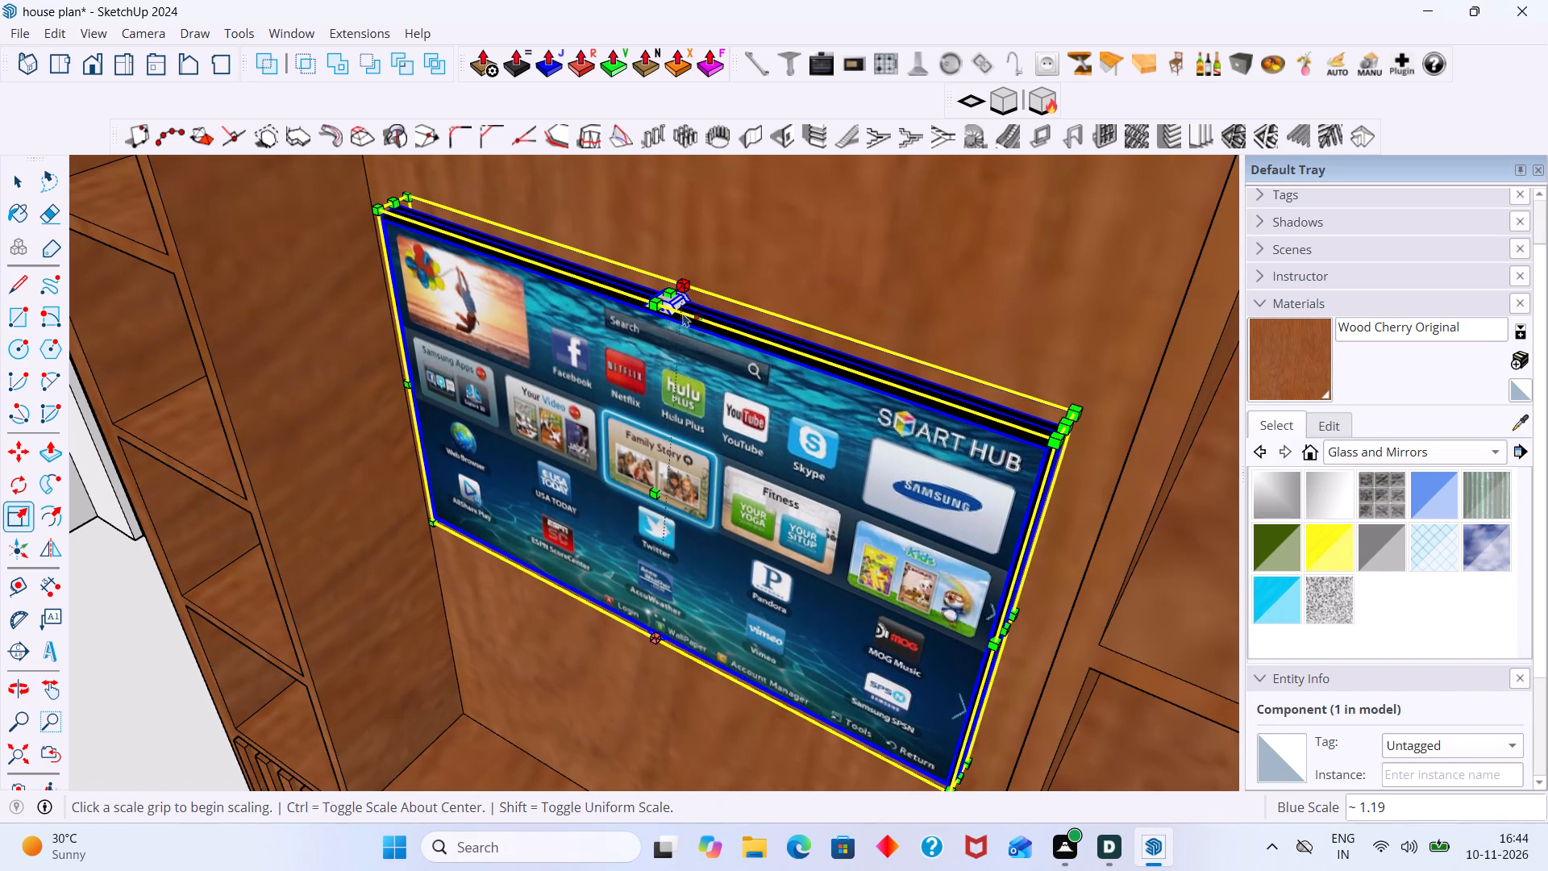
# Scale the TV's width from its door-side edge to about 1.02 along red.
pyautogui.moveTo(630, 486); pyautogui.dragTo(988, 493, button='middle')
pyautogui.scroll(2, 281, 612)
pyautogui.moveTo(292, 604); pyautogui.dragTo(397, 620, button='middle')
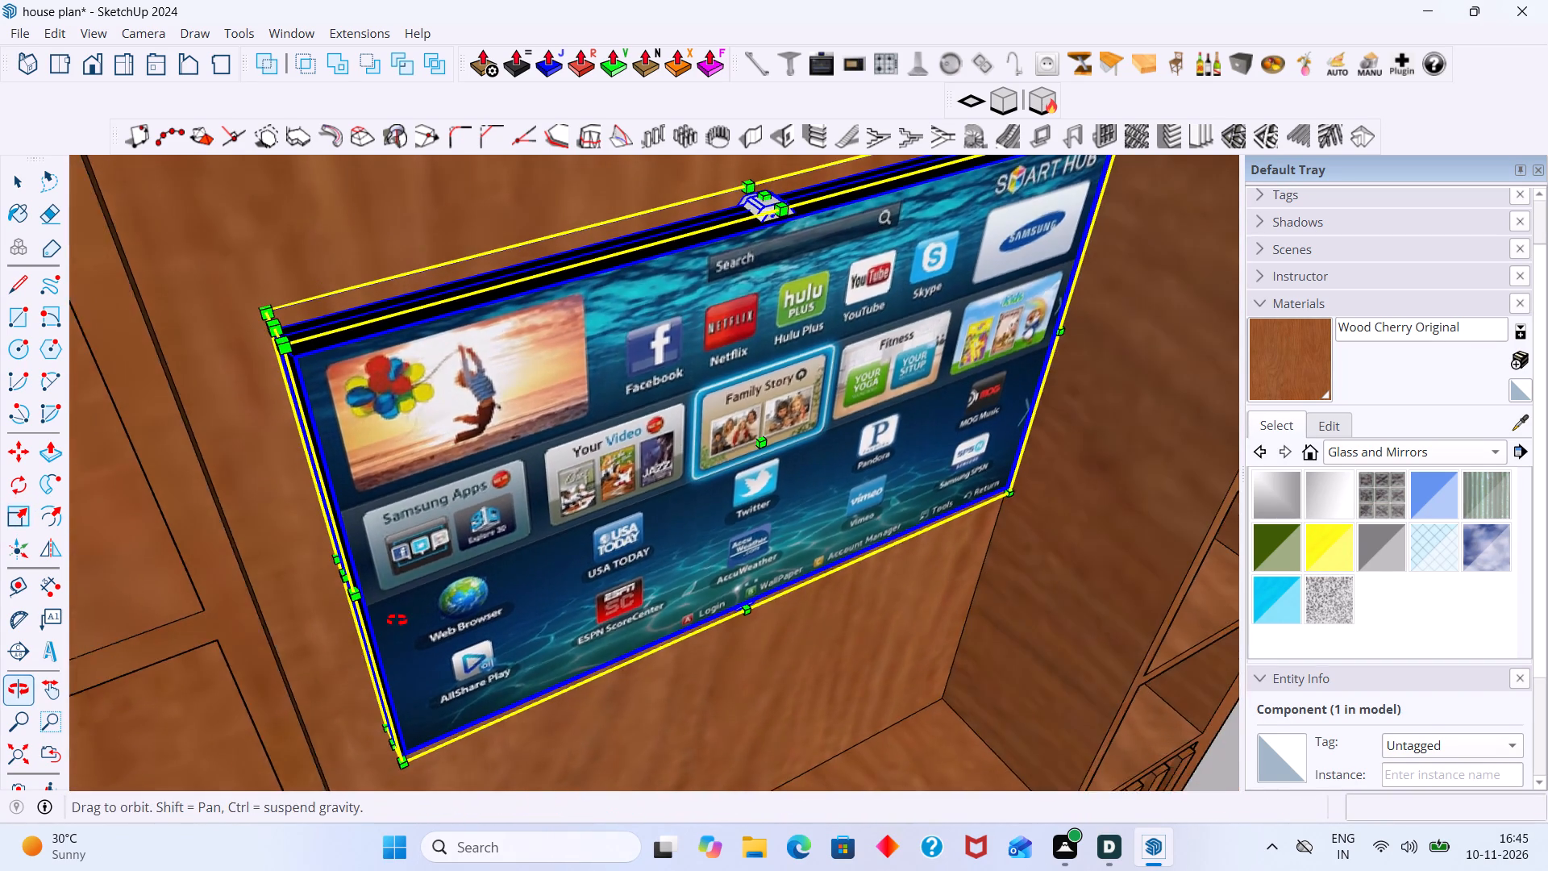
pyautogui.moveTo(397, 620); pyautogui.dragTo(397, 620, button='middle')
pyautogui.scroll(5, 349, 615)
pyautogui.click(348, 561)
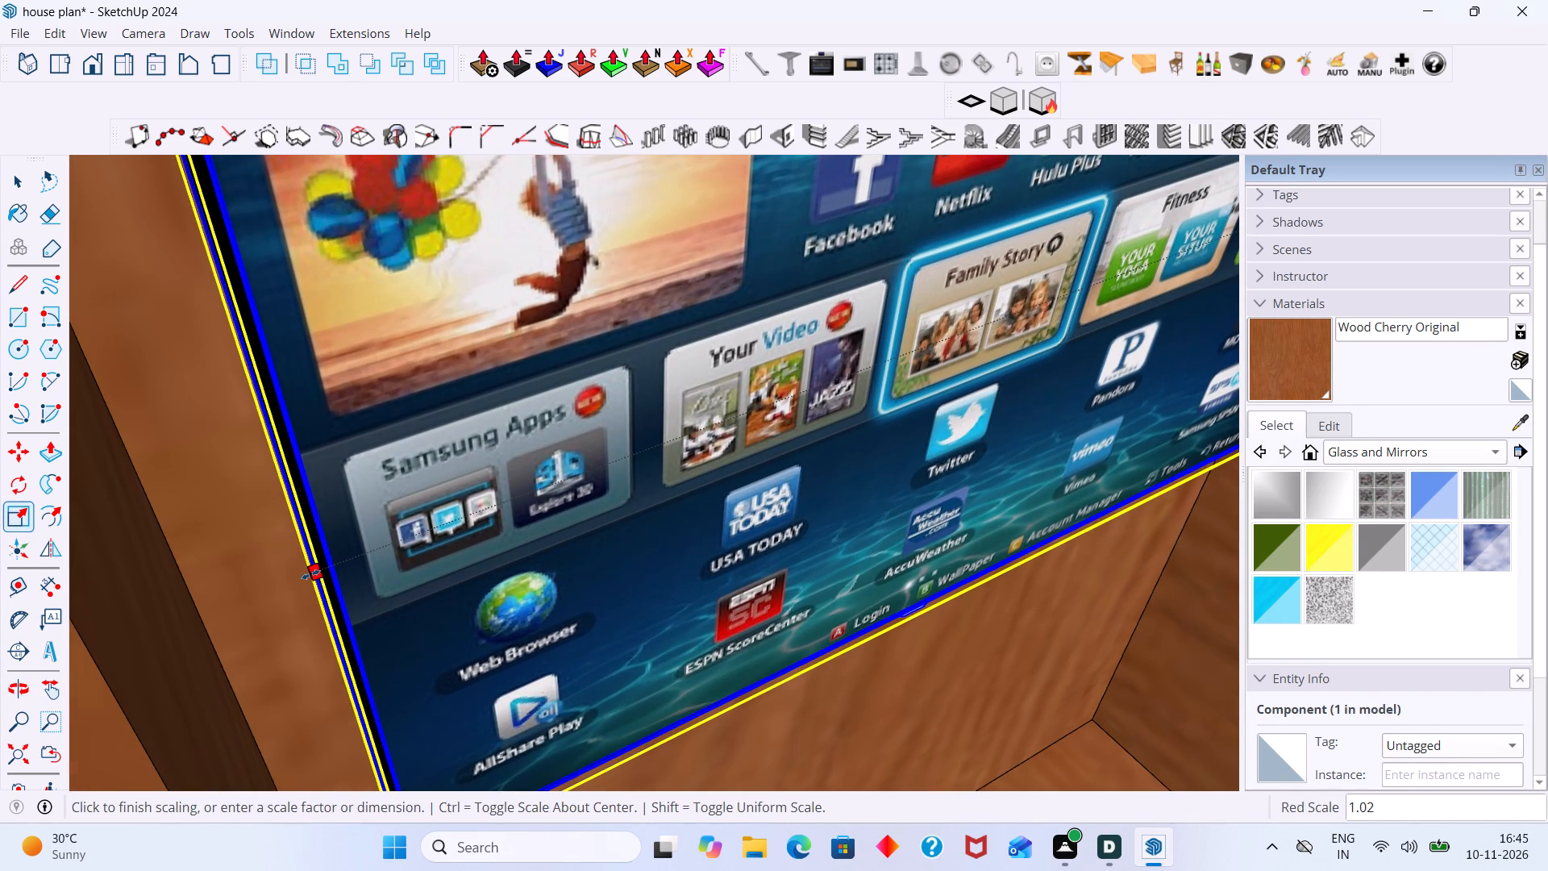
pyautogui.click(310, 574)
# Scale the TV's height from its bottom edge to about 1.09 along blue.
pyautogui.scroll(-9, 451, 575)
pyautogui.moveTo(805, 589); pyautogui.dragTo(644, 523, button='middle')
pyautogui.moveTo(670, 602); pyautogui.dragTo(673, 598, button='middle')
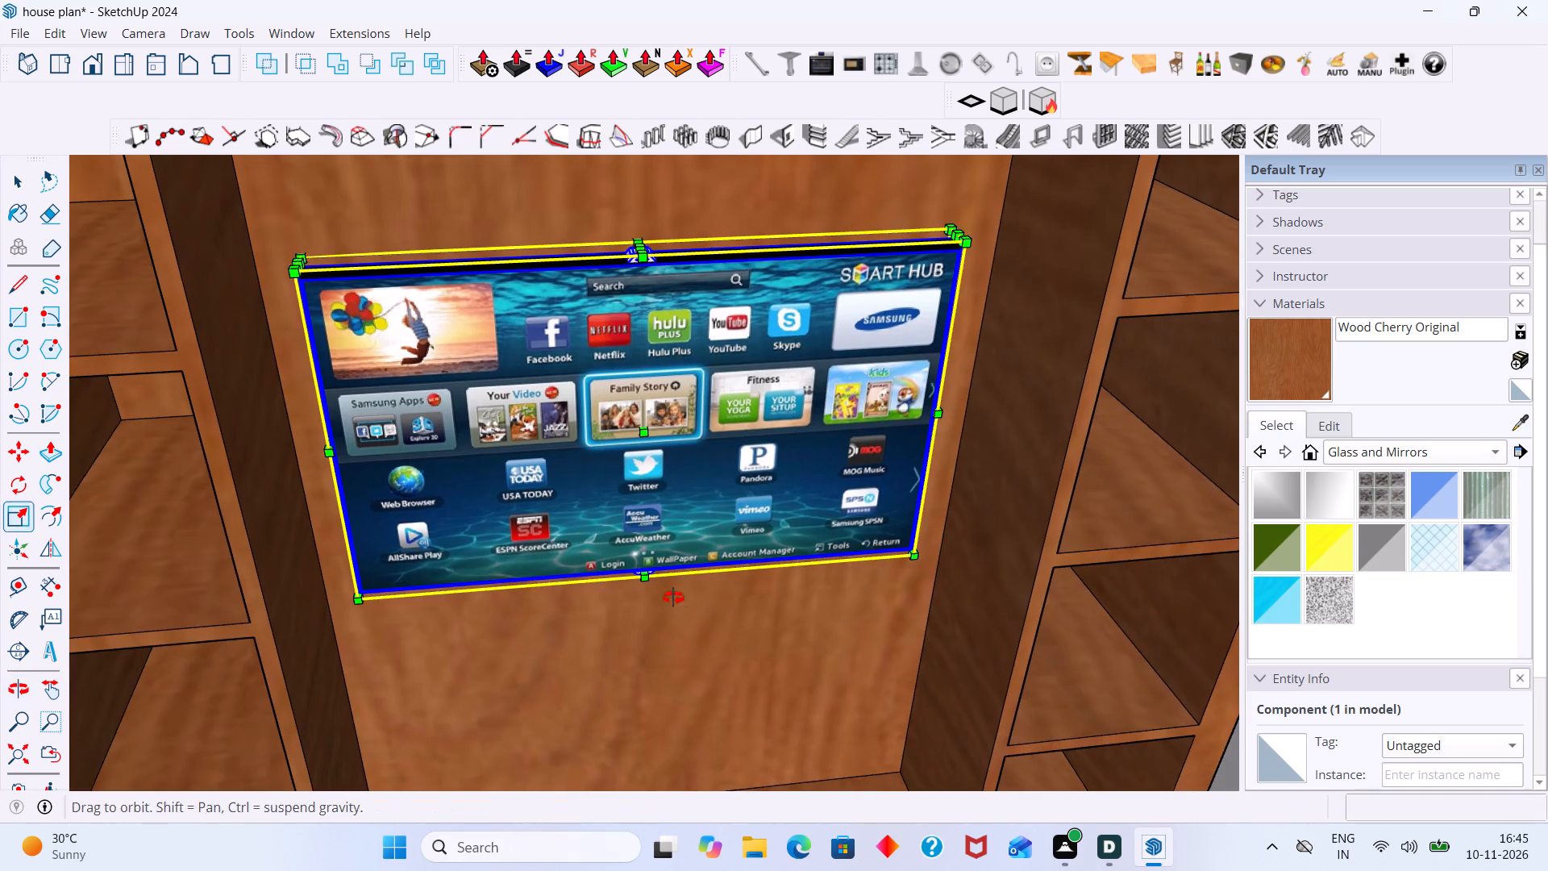
pyautogui.moveTo(673, 598); pyautogui.dragTo(638, 449, button='middle')
pyautogui.moveTo(635, 503); pyautogui.dragTo(612, 411, button='middle')
pyautogui.scroll(3, 607, 502)
pyautogui.moveTo(614, 496); pyautogui.dragTo(636, 345, button='middle')
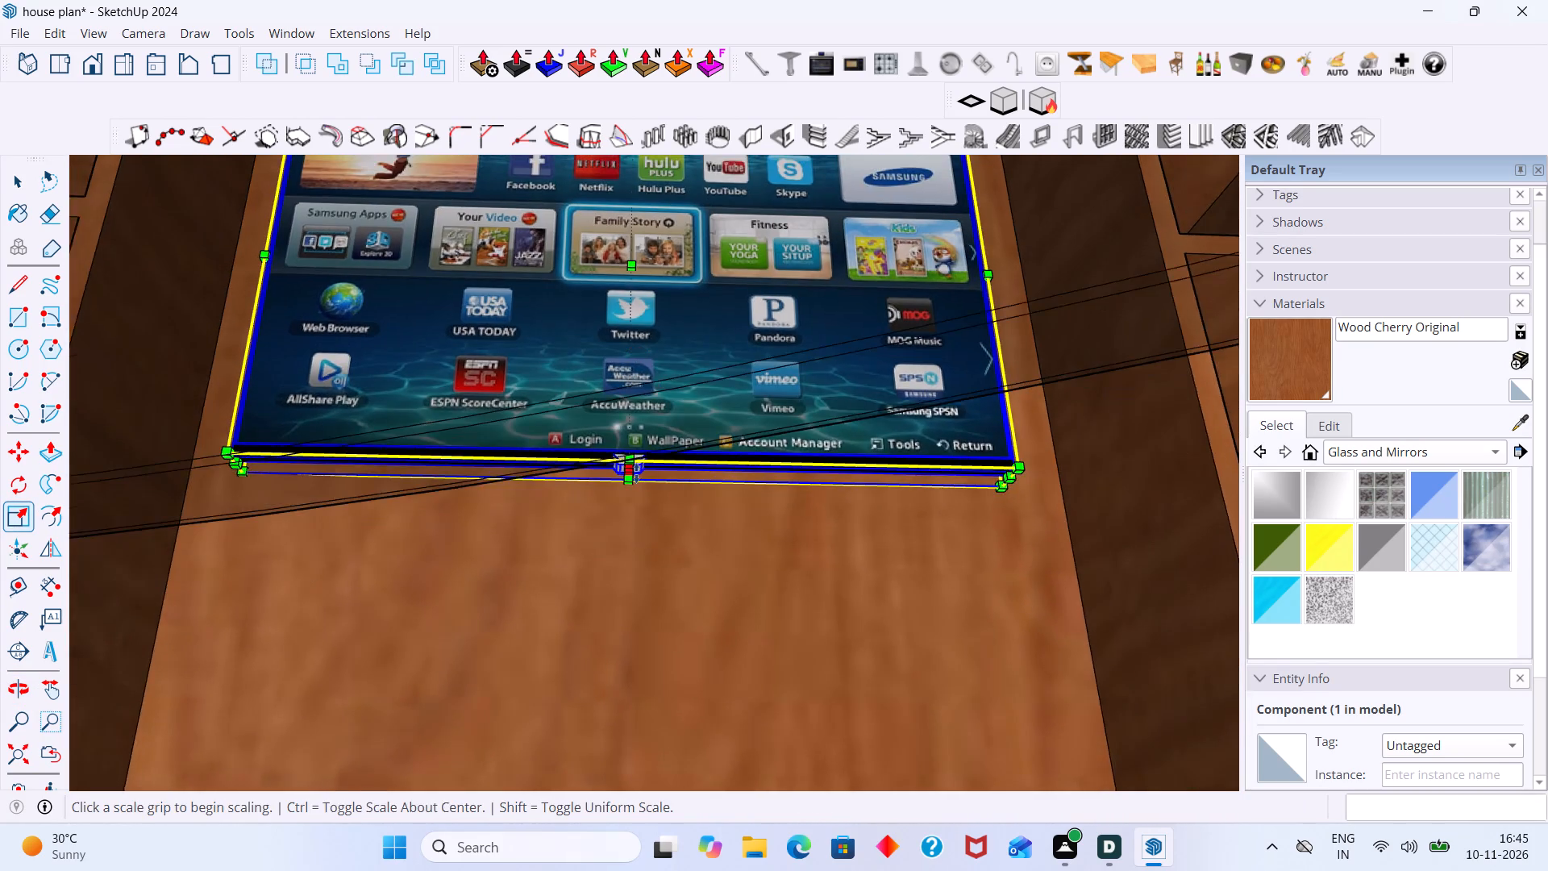
pyautogui.scroll(4, 636, 473)
pyautogui.click(627, 474)
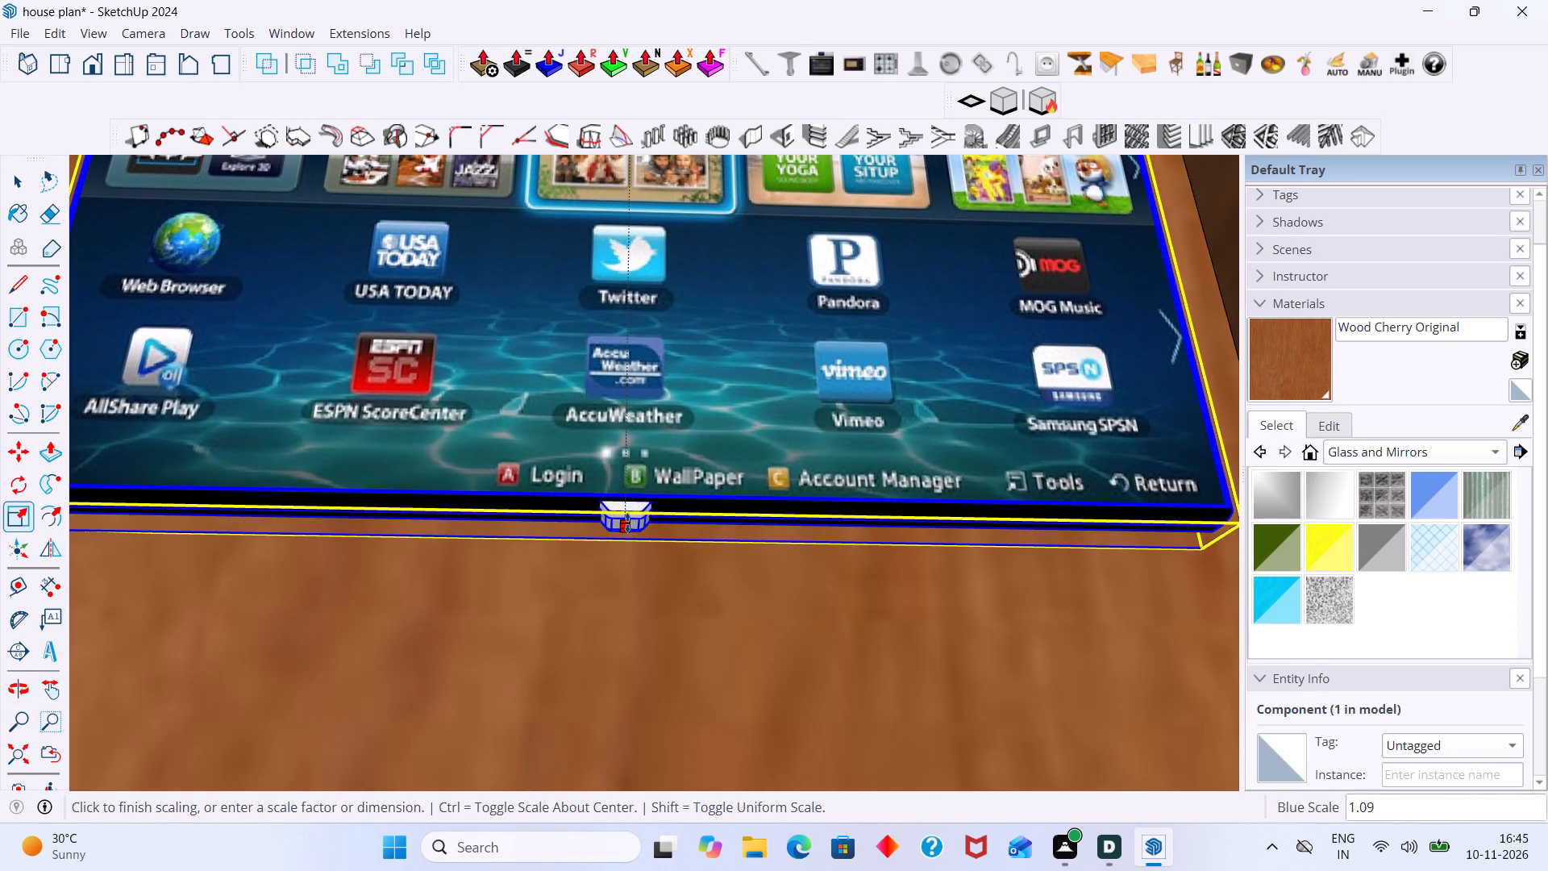
pyautogui.click(627, 523)
# Lower the TV about 2 5/8" along the blue axis from its lower corner farthest from the door.
pyautogui.scroll(-8, 647, 514)
pyautogui.moveTo(722, 502); pyautogui.dragTo(771, 622, button='middle')
pyautogui.scroll(-3, 755, 556)
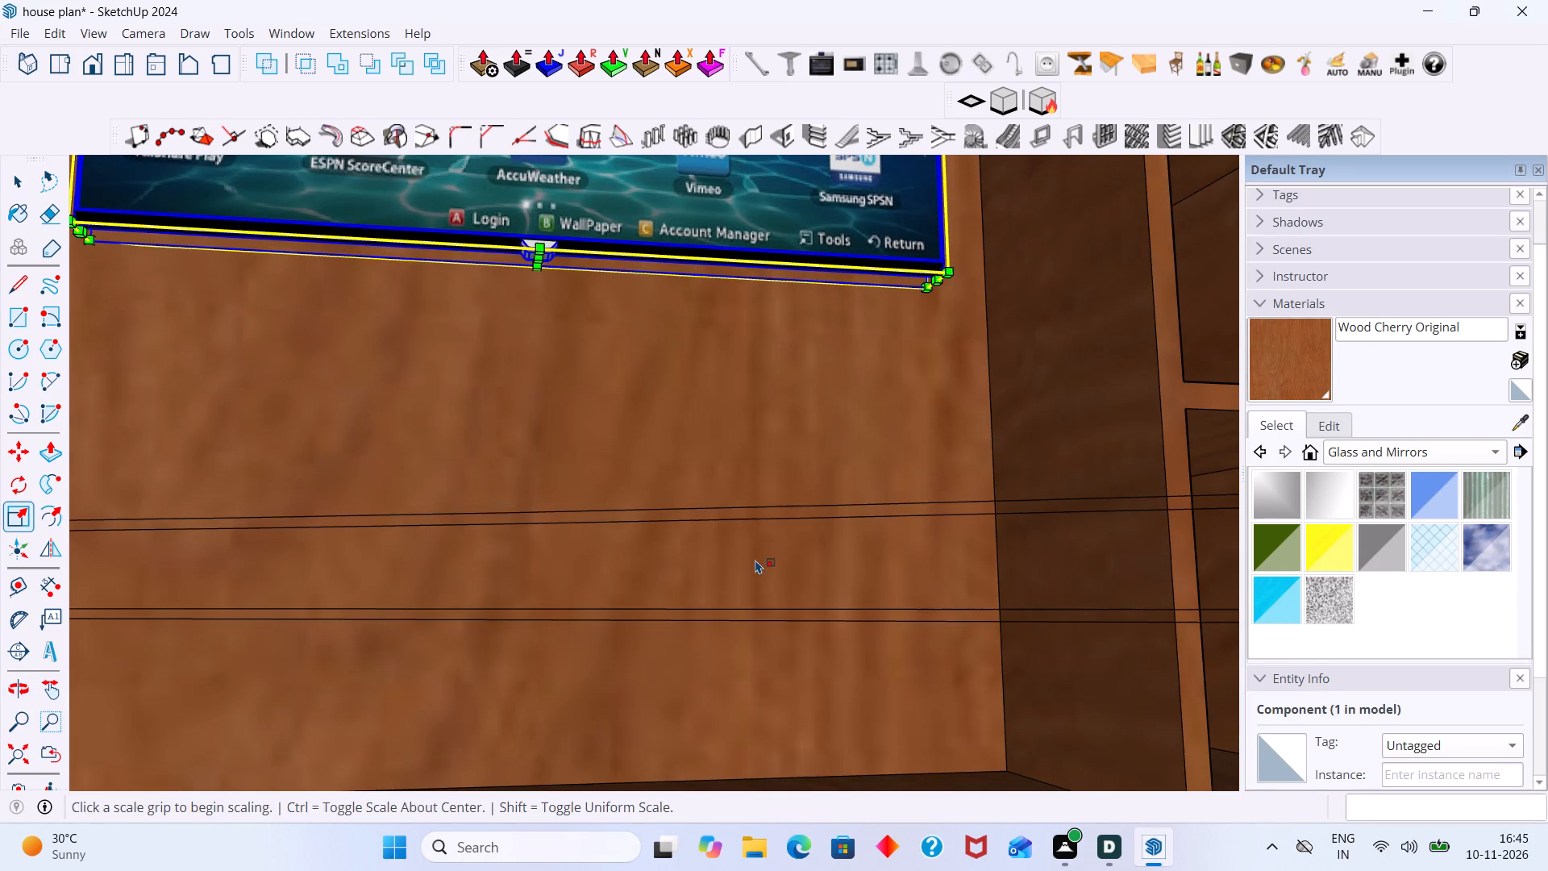
pyautogui.press('space')
pyautogui.scroll(-13, 741, 494)
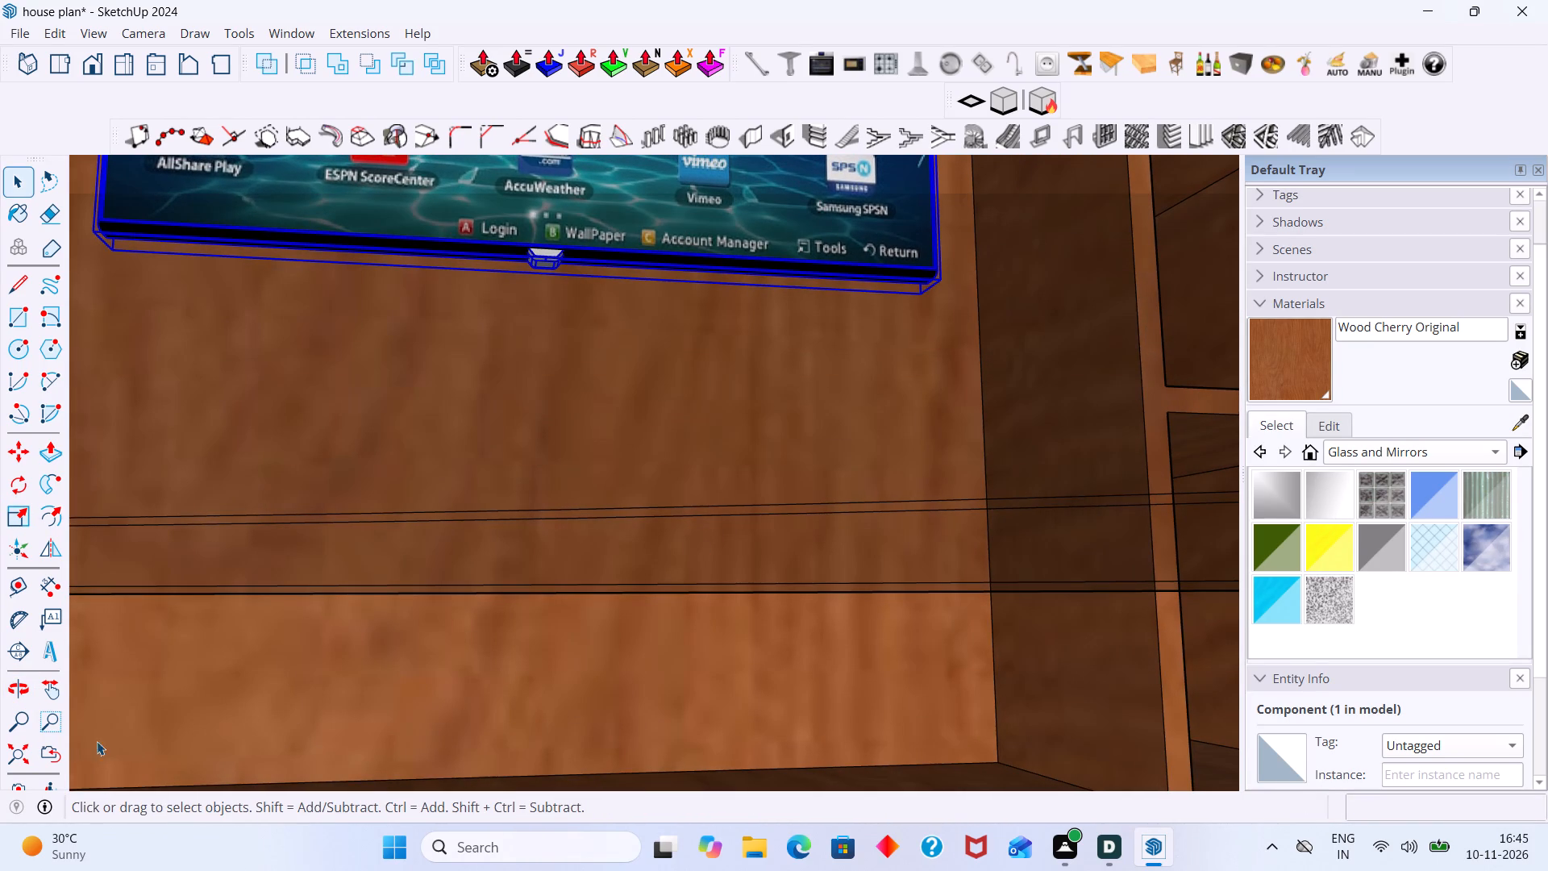
pyautogui.click(23, 761)
pyautogui.scroll(-6, 191, 724)
pyautogui.moveTo(507, 625); pyautogui.dragTo(518, 830, button='middle')
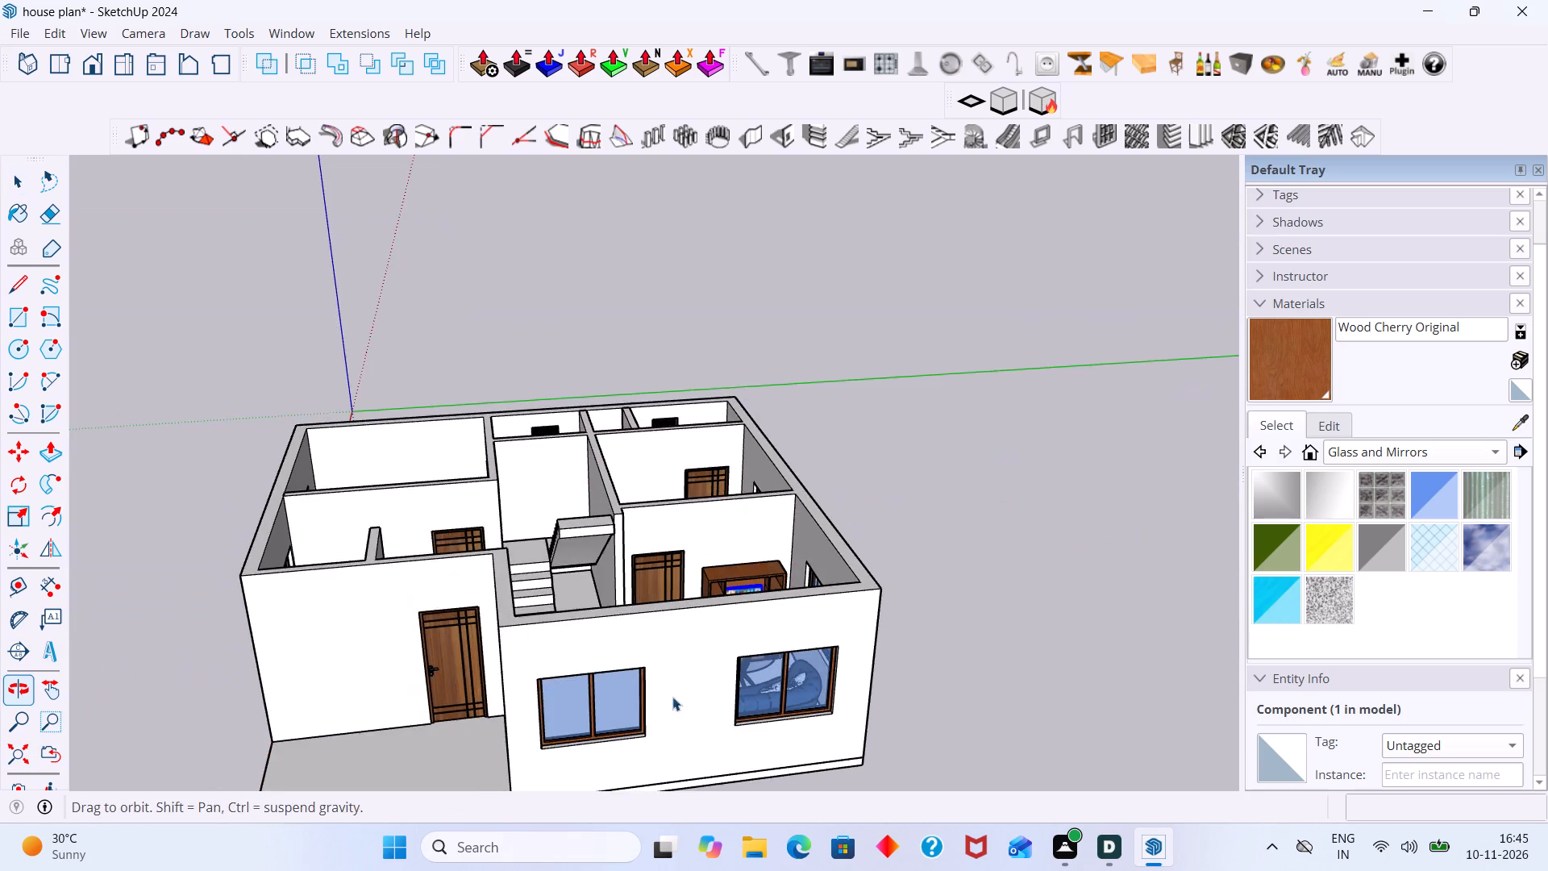
pyautogui.moveTo(1026, 549); pyautogui.dragTo(963, 639, button='middle')
pyautogui.scroll(10, 822, 621)
pyautogui.click(995, 550)
pyautogui.scroll(12, 637, 629)
pyautogui.click(657, 608)
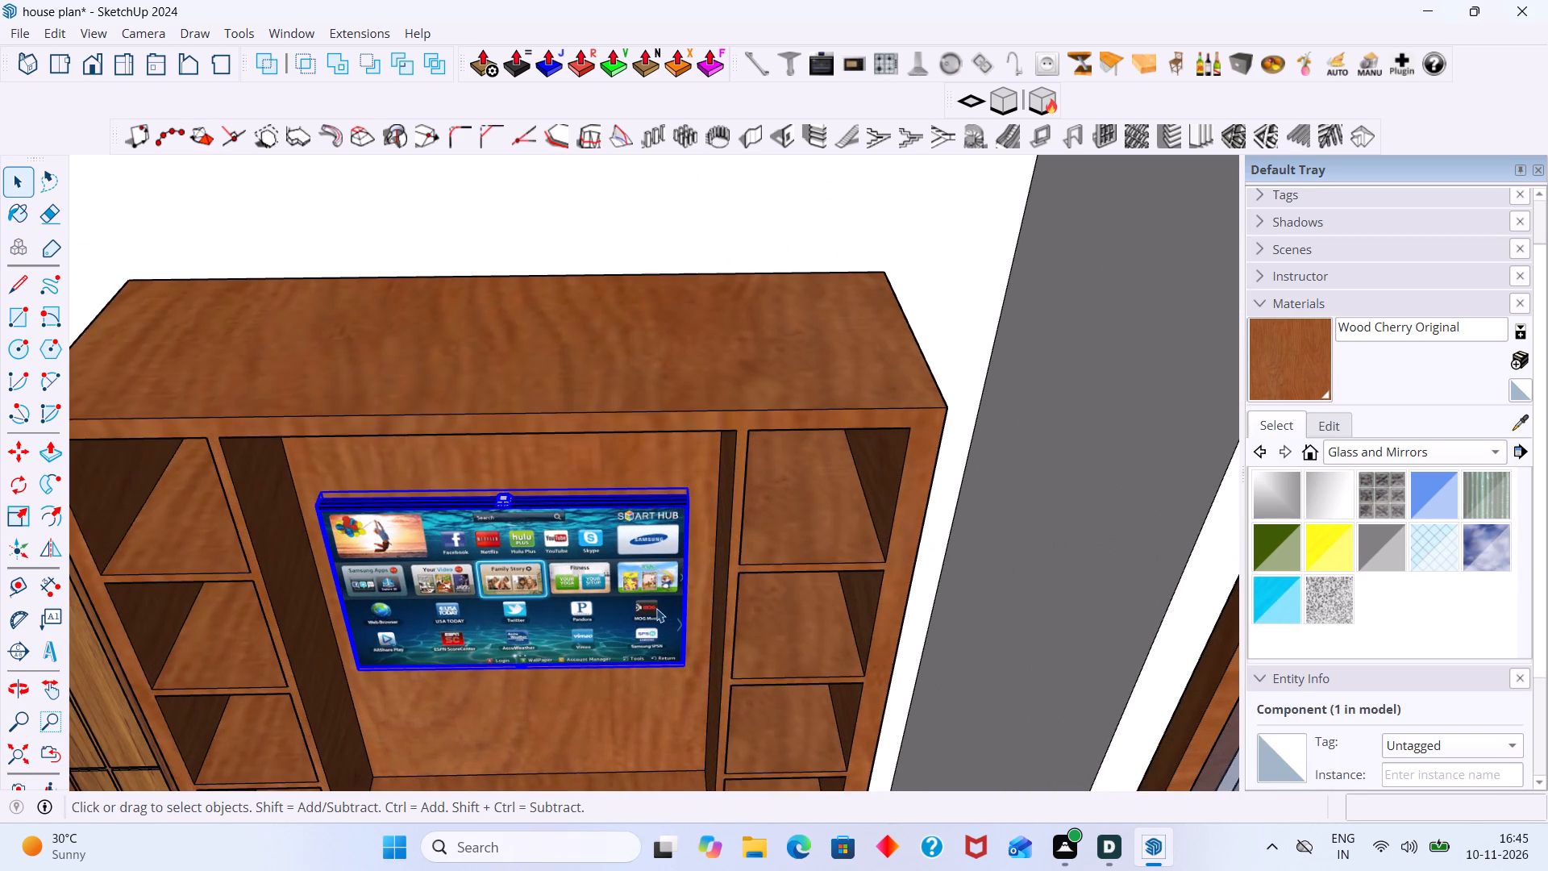
pyautogui.press('m')
pyautogui.click(677, 665)
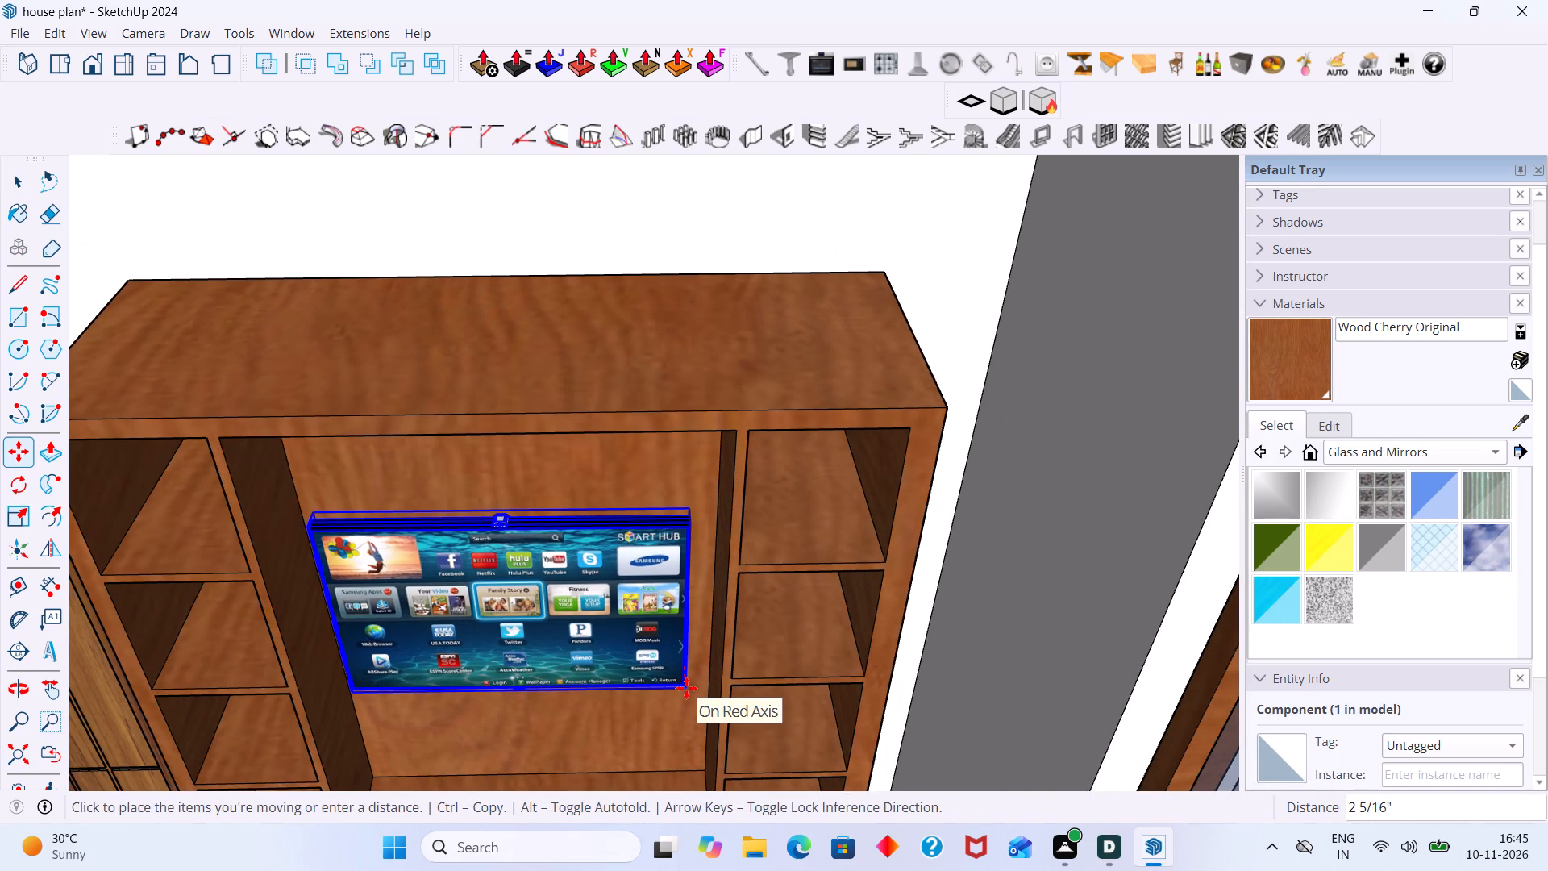
pyautogui.press('Escape')
pyautogui.click(693, 677)
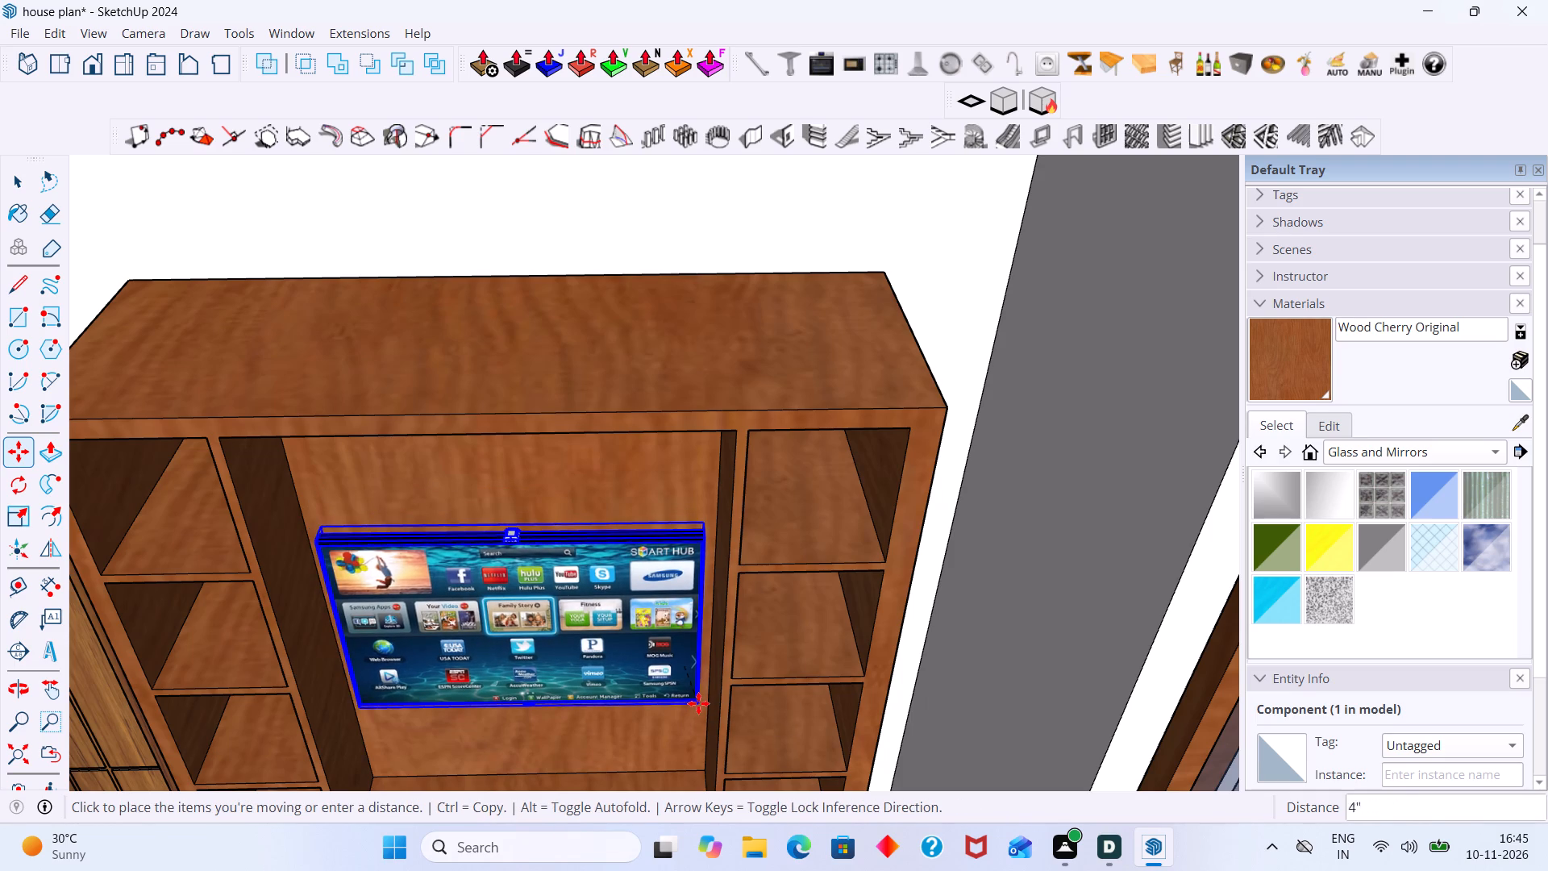
pyautogui.press('Up')
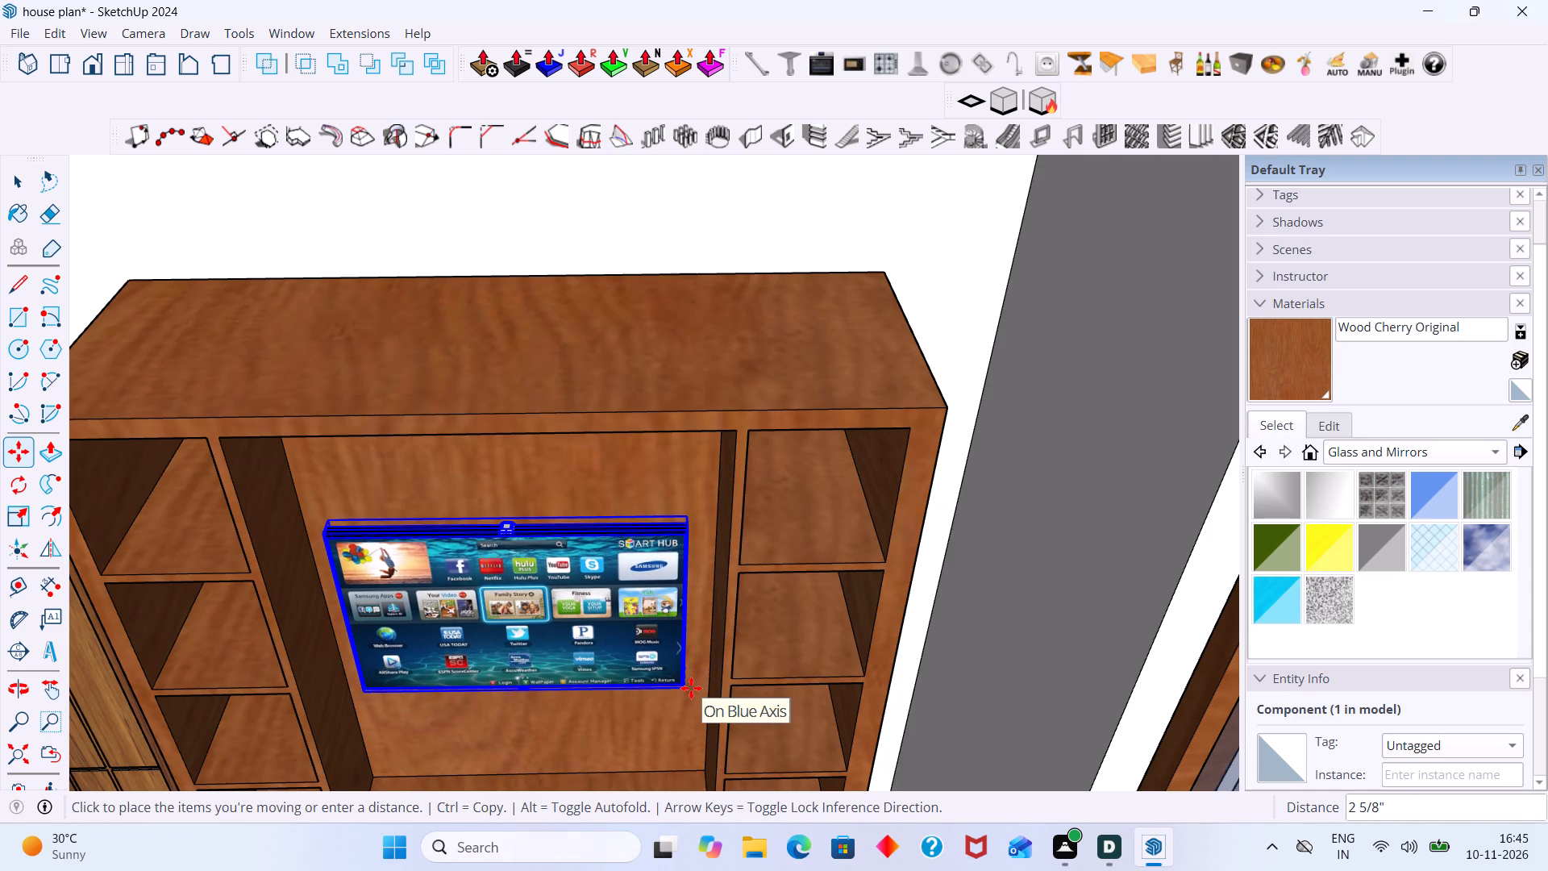
pyautogui.click(691, 688)
pyautogui.press('space')
# Deselect the TV and examine its fit in the wall unit's recess, up close and from the whole-house view.
pyautogui.scroll(-3, 935, 556)
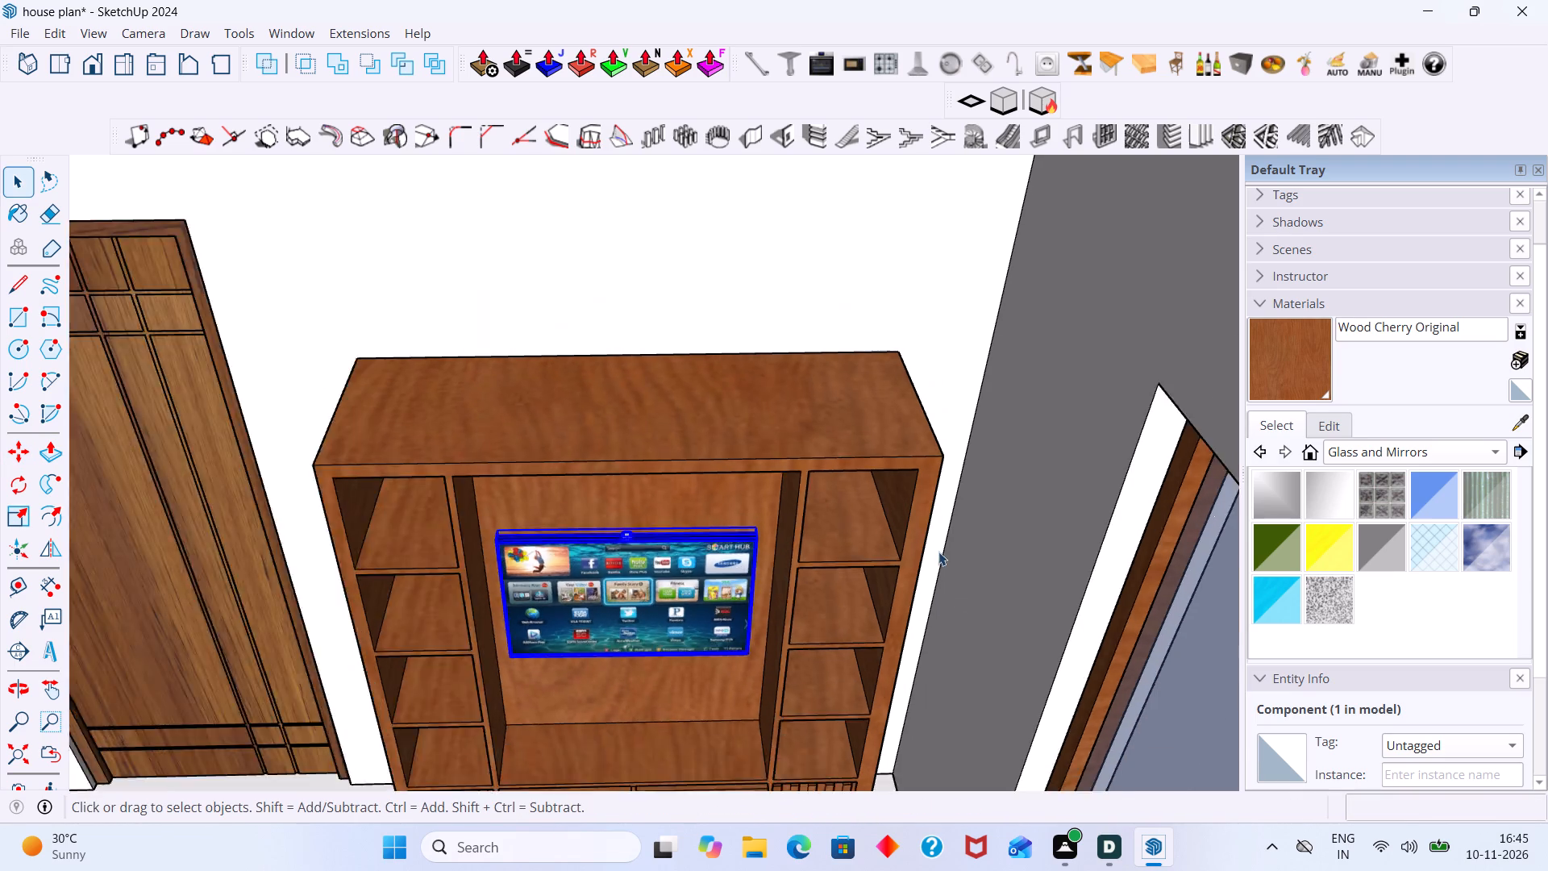
pyautogui.scroll(-8, 938, 552)
pyautogui.click(1201, 310)
pyautogui.scroll(8, 789, 562)
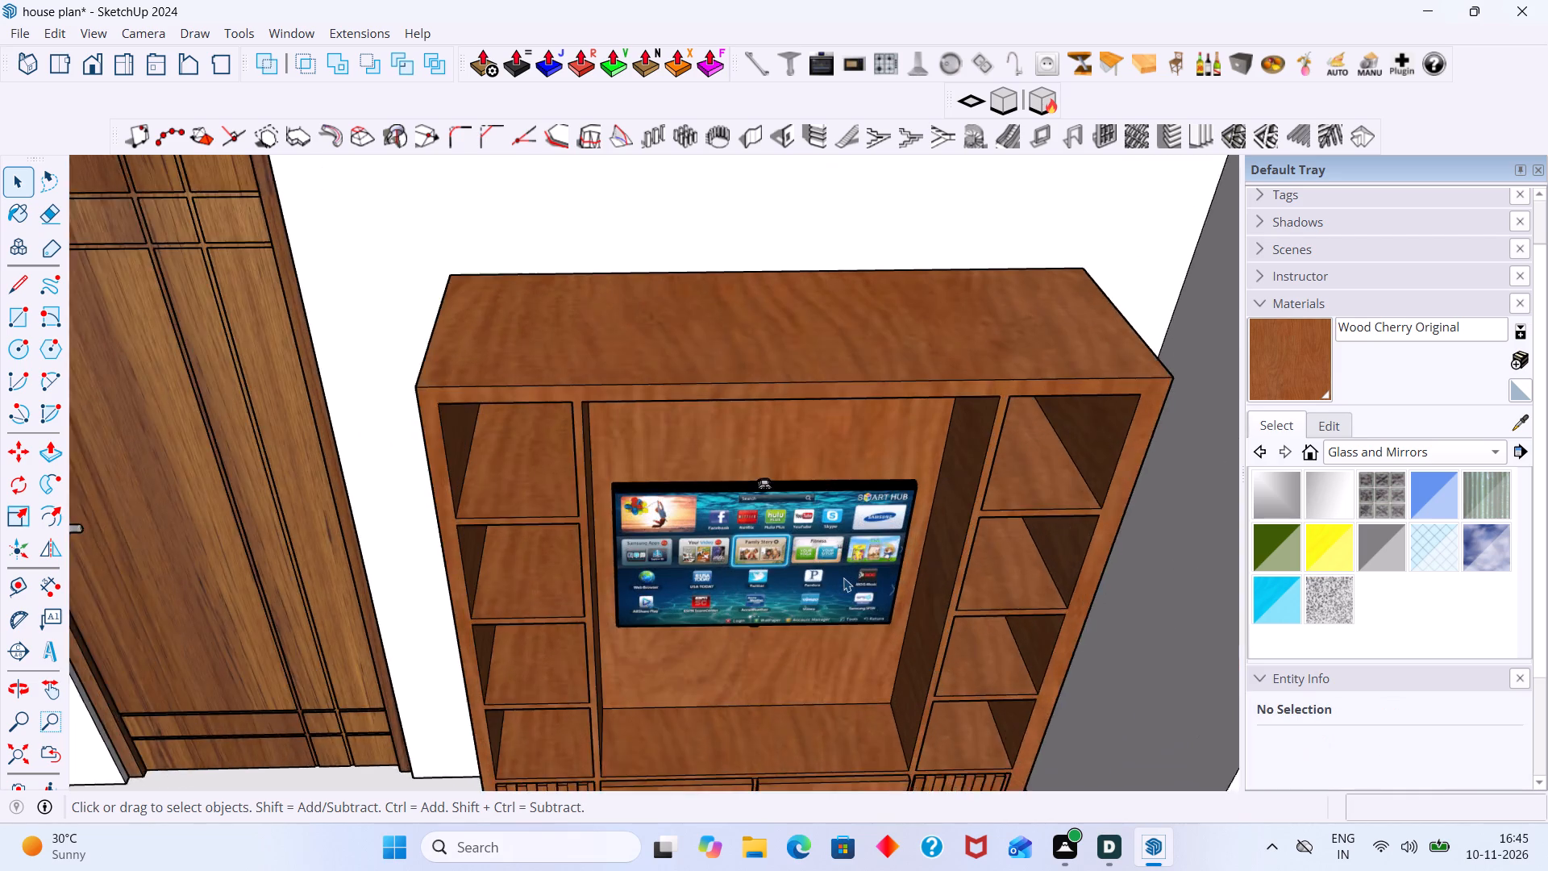
pyautogui.scroll(2, 843, 577)
pyautogui.moveTo(840, 583); pyautogui.dragTo(704, 426, button='middle')
pyautogui.scroll(-3, 676, 440)
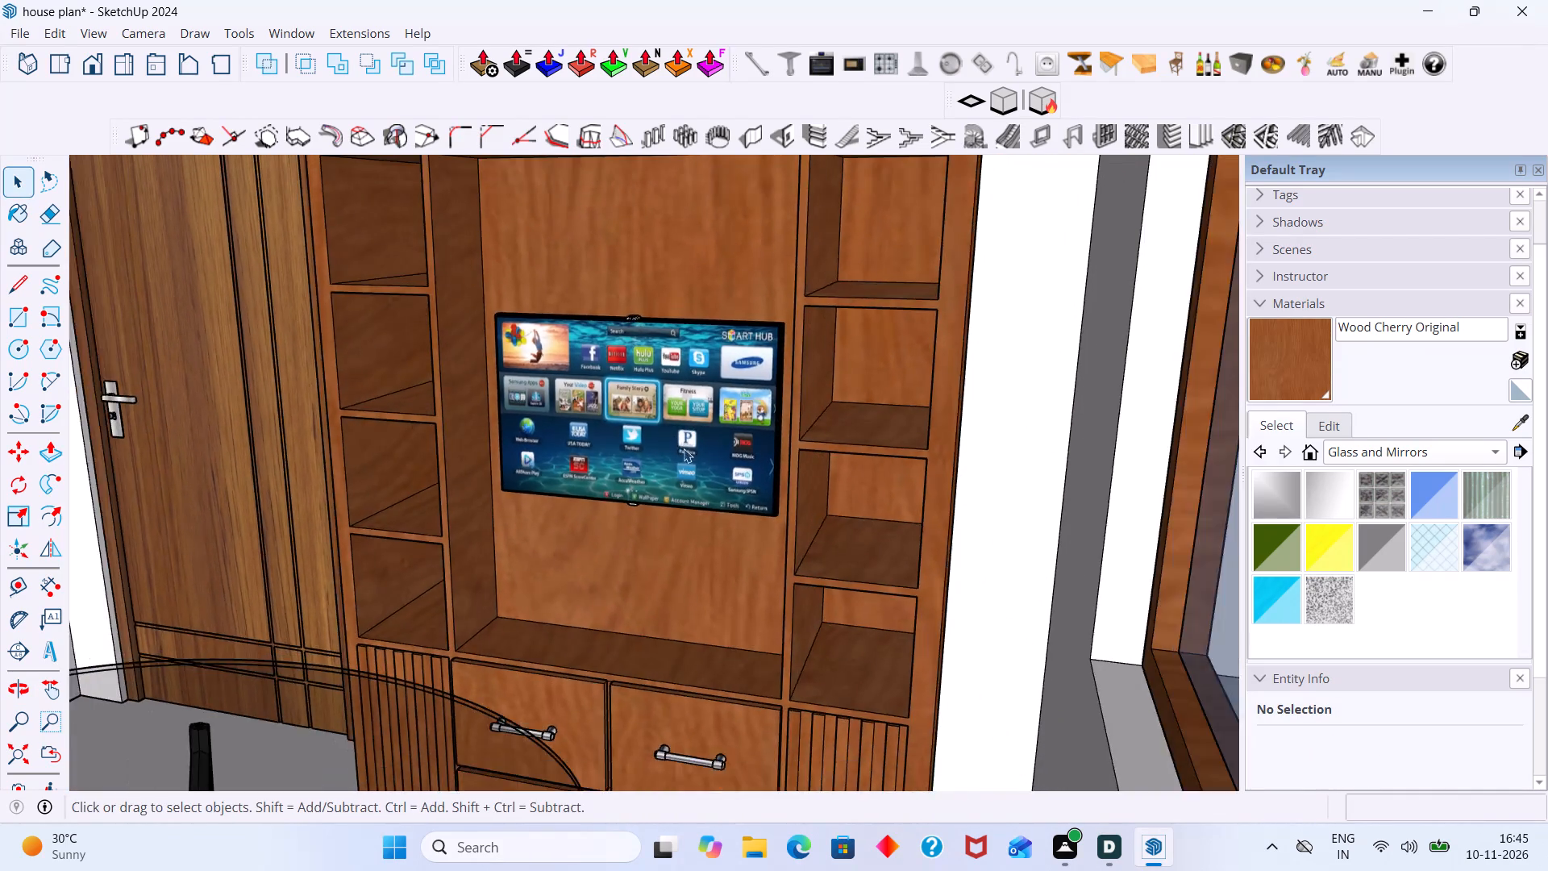
pyautogui.scroll(-6, 684, 448)
pyautogui.click(20, 752)
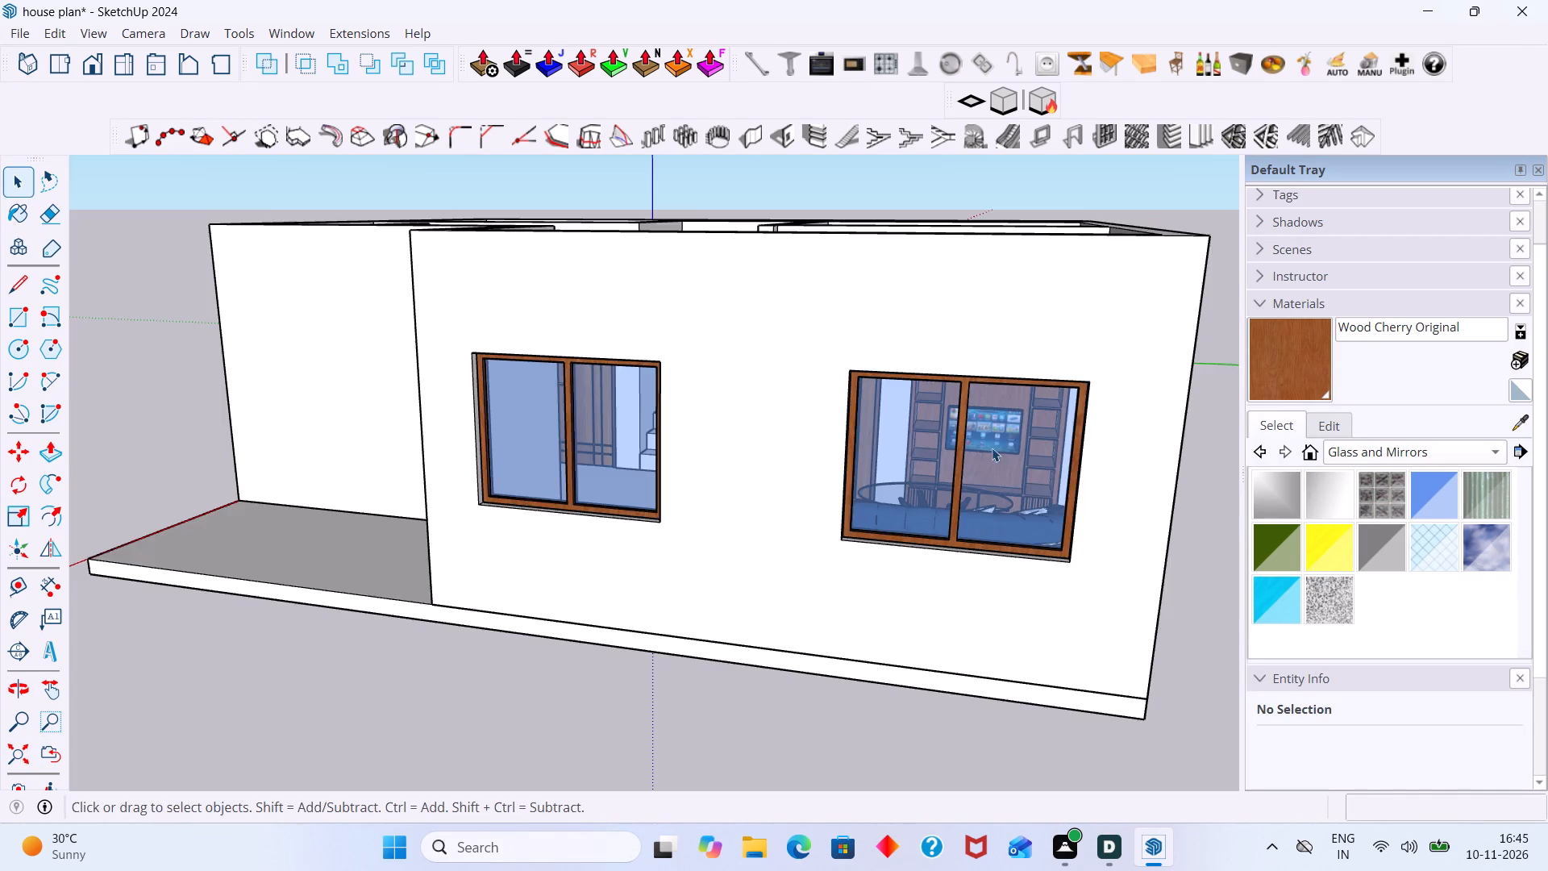
# Examine the living-room wall unit with its TV up close, and the furnished house's room layout from several sides.
pyautogui.moveTo(1016, 424); pyautogui.dragTo(1131, 609, button='middle')
pyautogui.scroll(12, 999, 431)
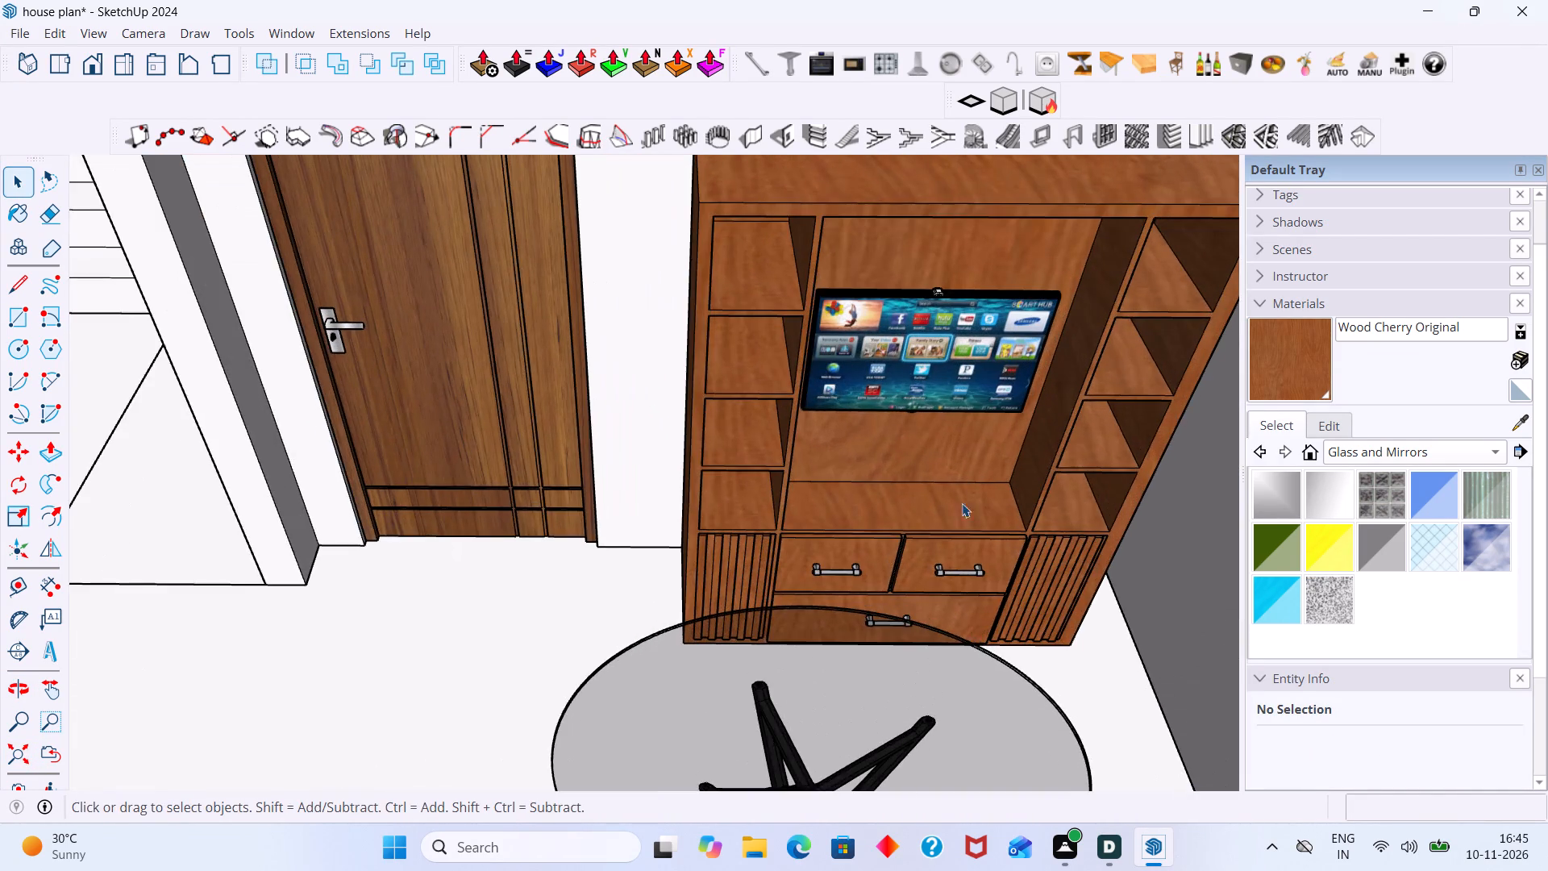
pyautogui.moveTo(951, 519); pyautogui.dragTo(915, 478, button='middle')
pyautogui.scroll(-2, 760, 520)
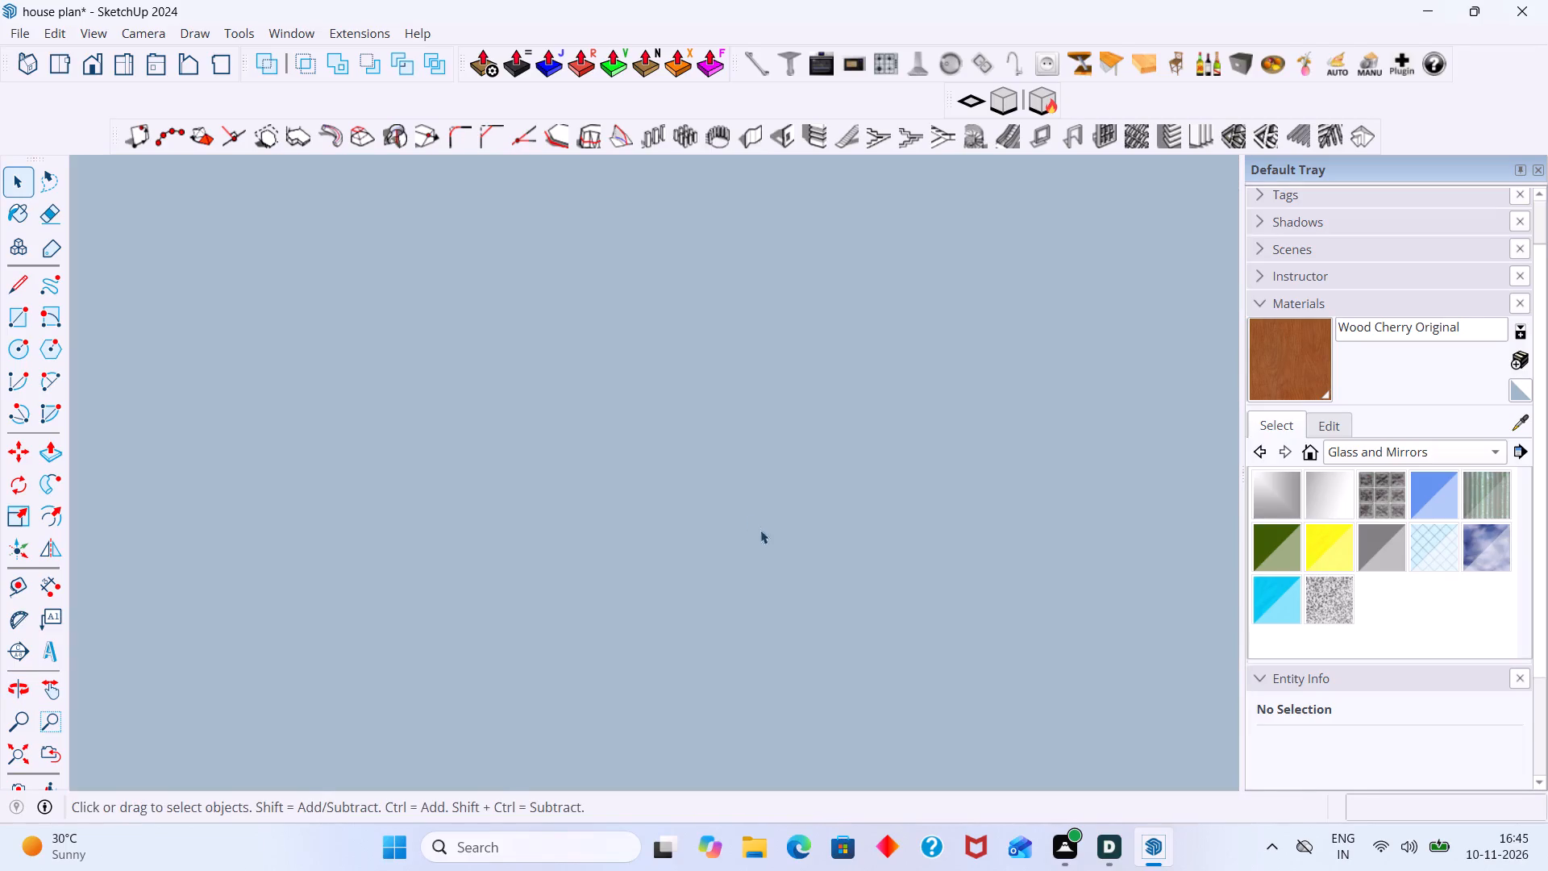
pyautogui.scroll(-2, 760, 530)
pyautogui.click(2, 762)
pyautogui.moveTo(324, 661); pyautogui.dragTo(543, 727, button='middle')
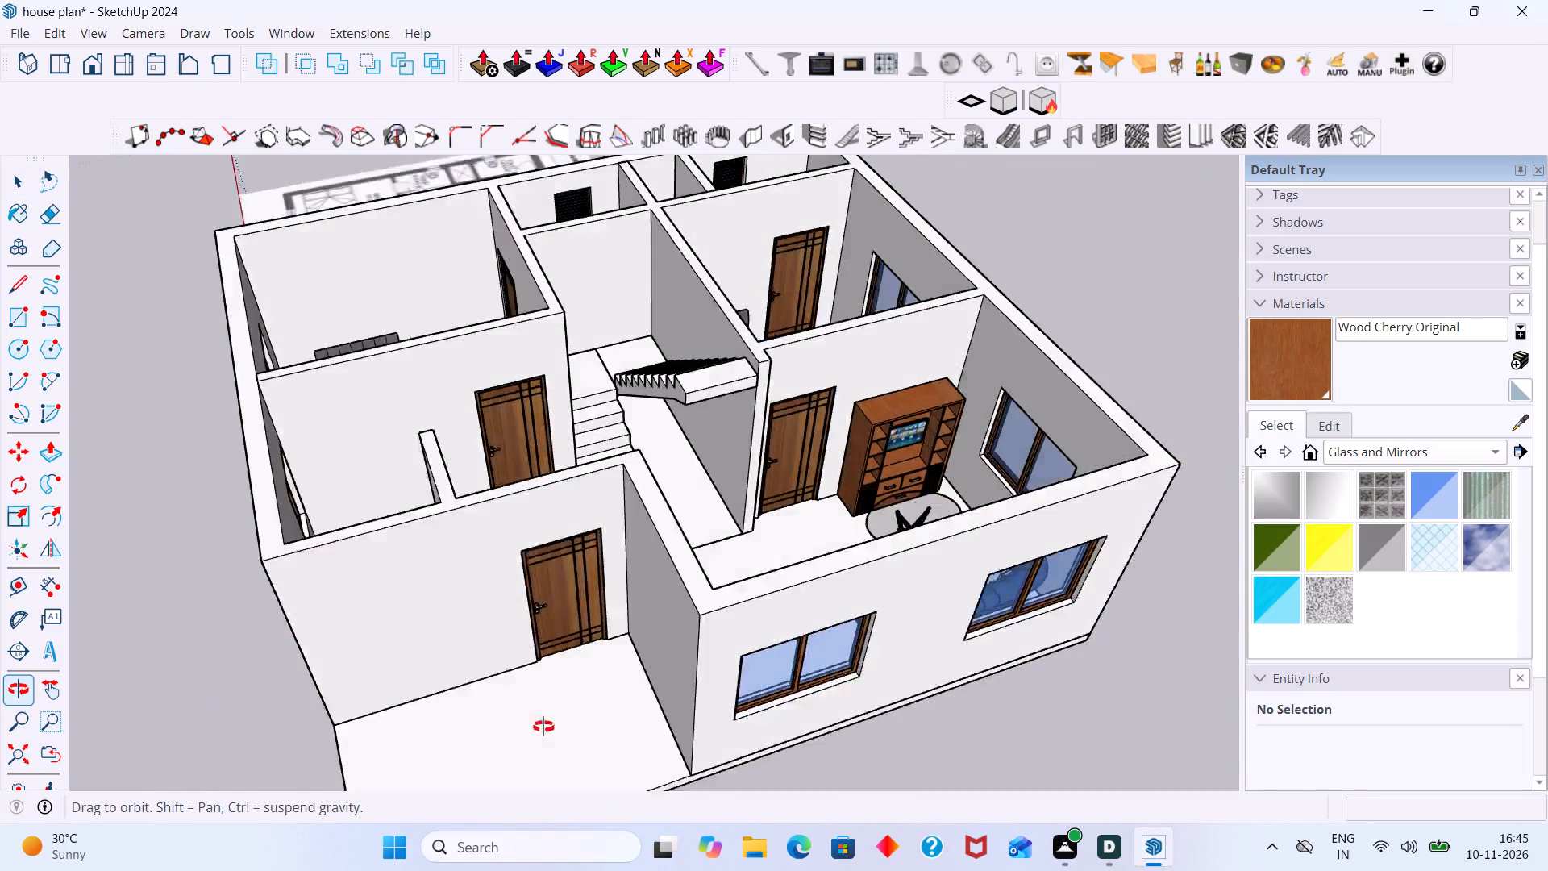
pyautogui.moveTo(543, 727); pyautogui.dragTo(824, 721, button='middle')
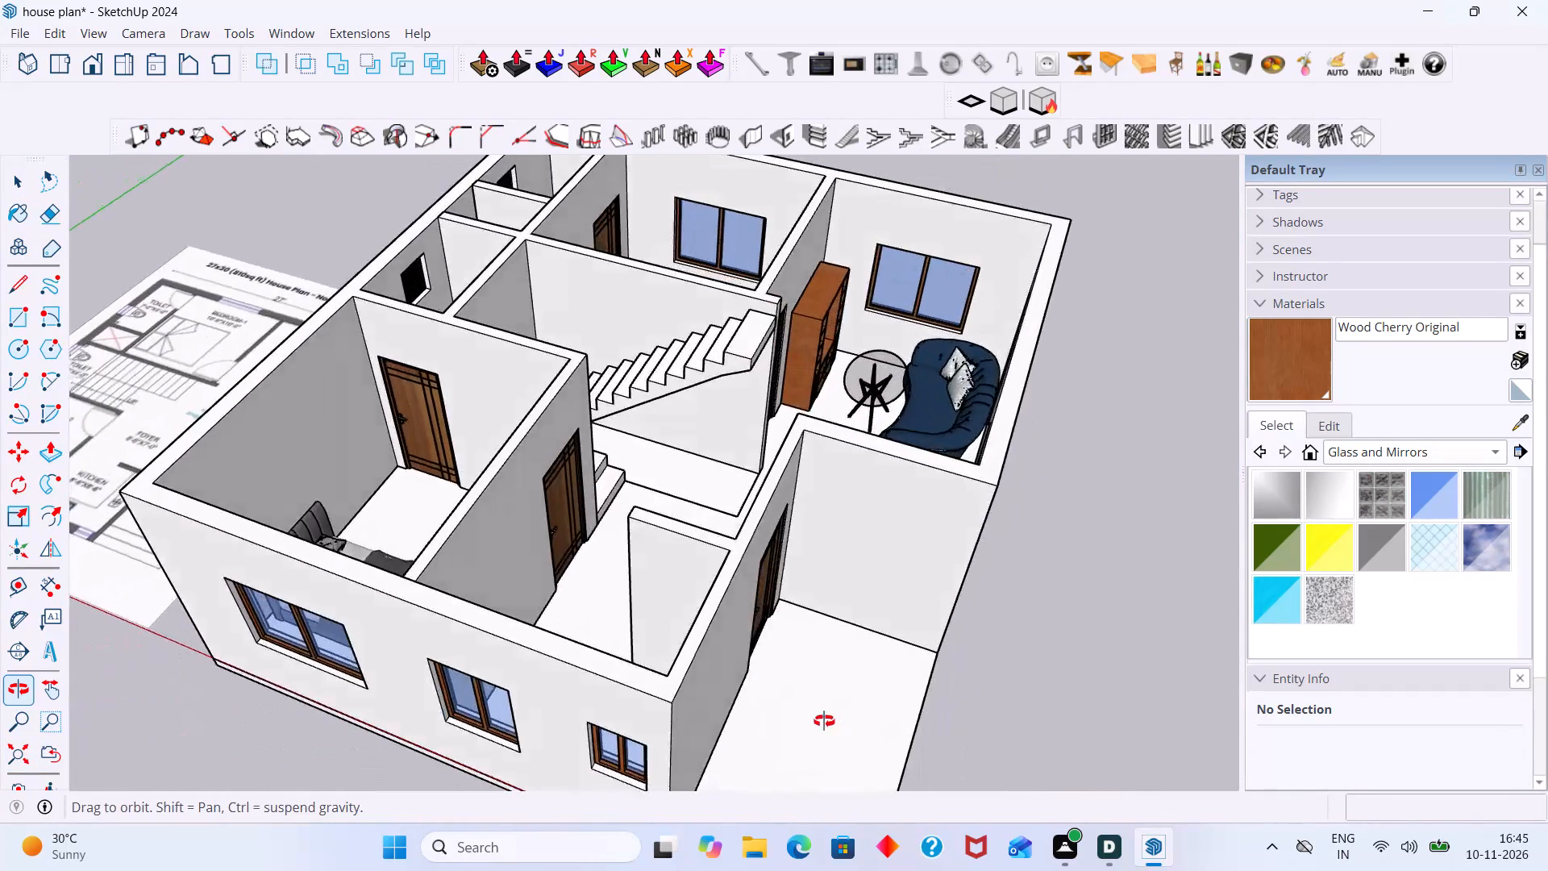
pyautogui.moveTo(824, 721); pyautogui.dragTo(999, 726, button='middle')
pyautogui.scroll(5, 901, 393)
pyautogui.moveTo(926, 390); pyautogui.dragTo(1394, 525, button='middle')
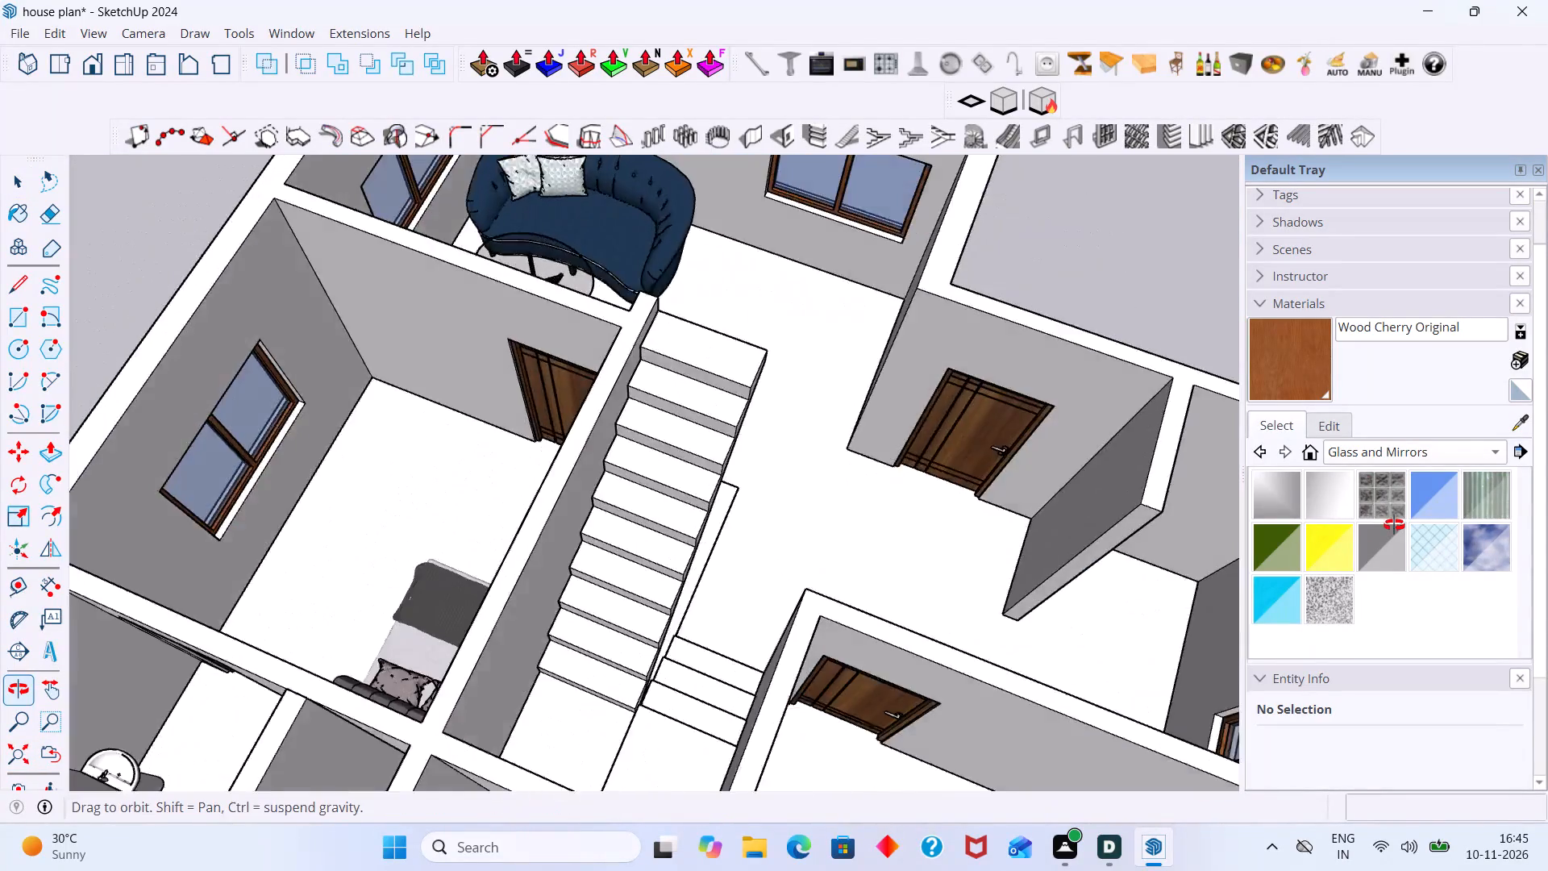
pyautogui.moveTo(1394, 525); pyautogui.dragTo(293, 578, button='middle')
pyautogui.scroll(3, 297, 394)
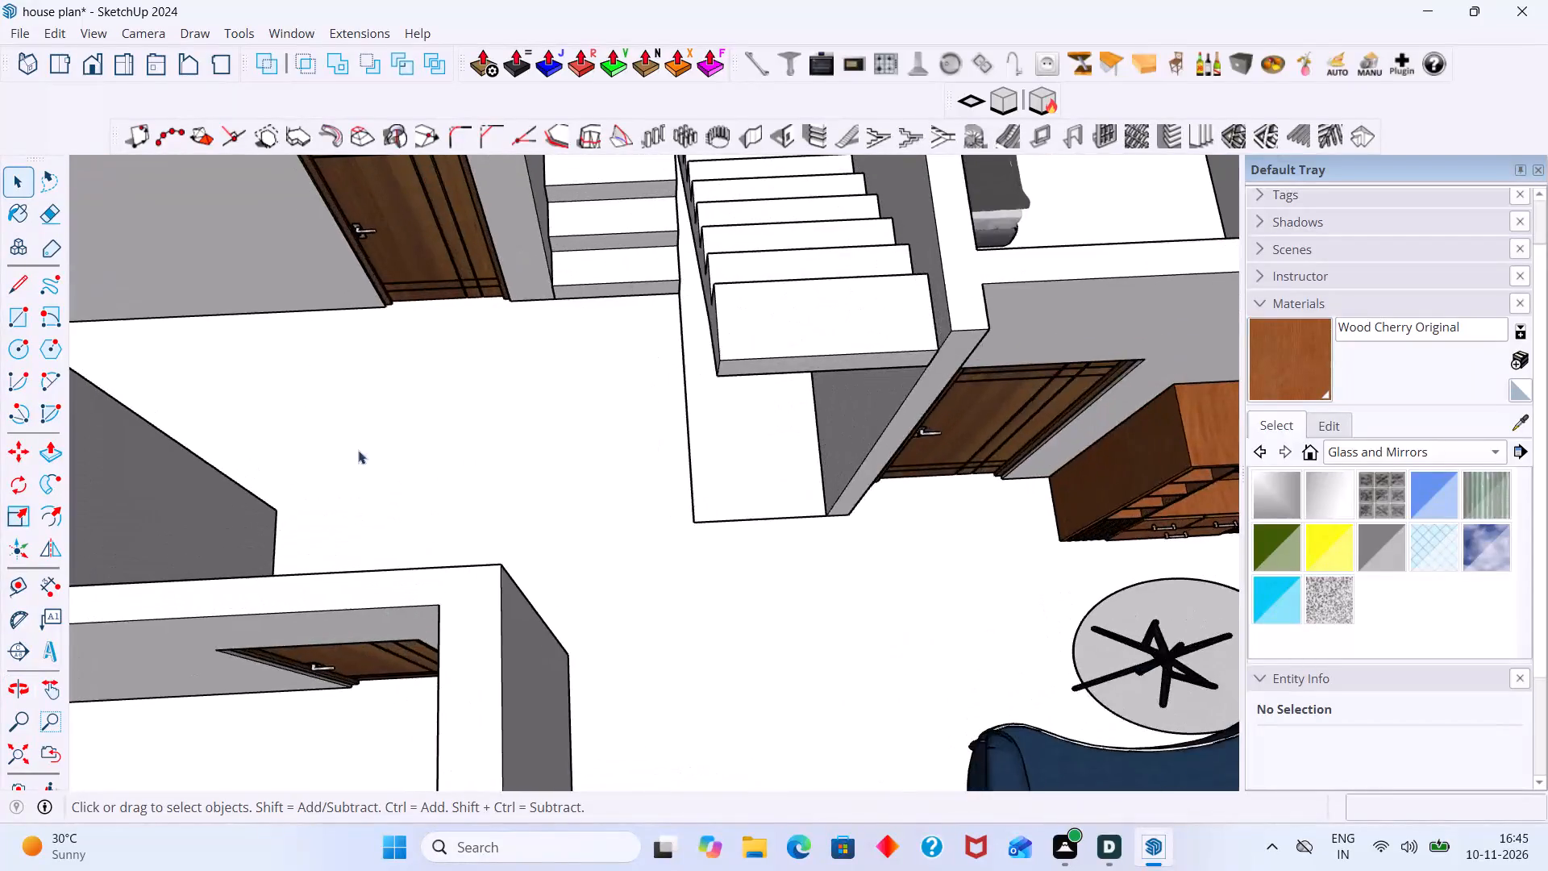
pyautogui.scroll(2, 358, 450)
pyautogui.scroll(-13, 391, 436)
pyautogui.middleClick(435, 474)
pyautogui.scroll(-6, 425, 457)
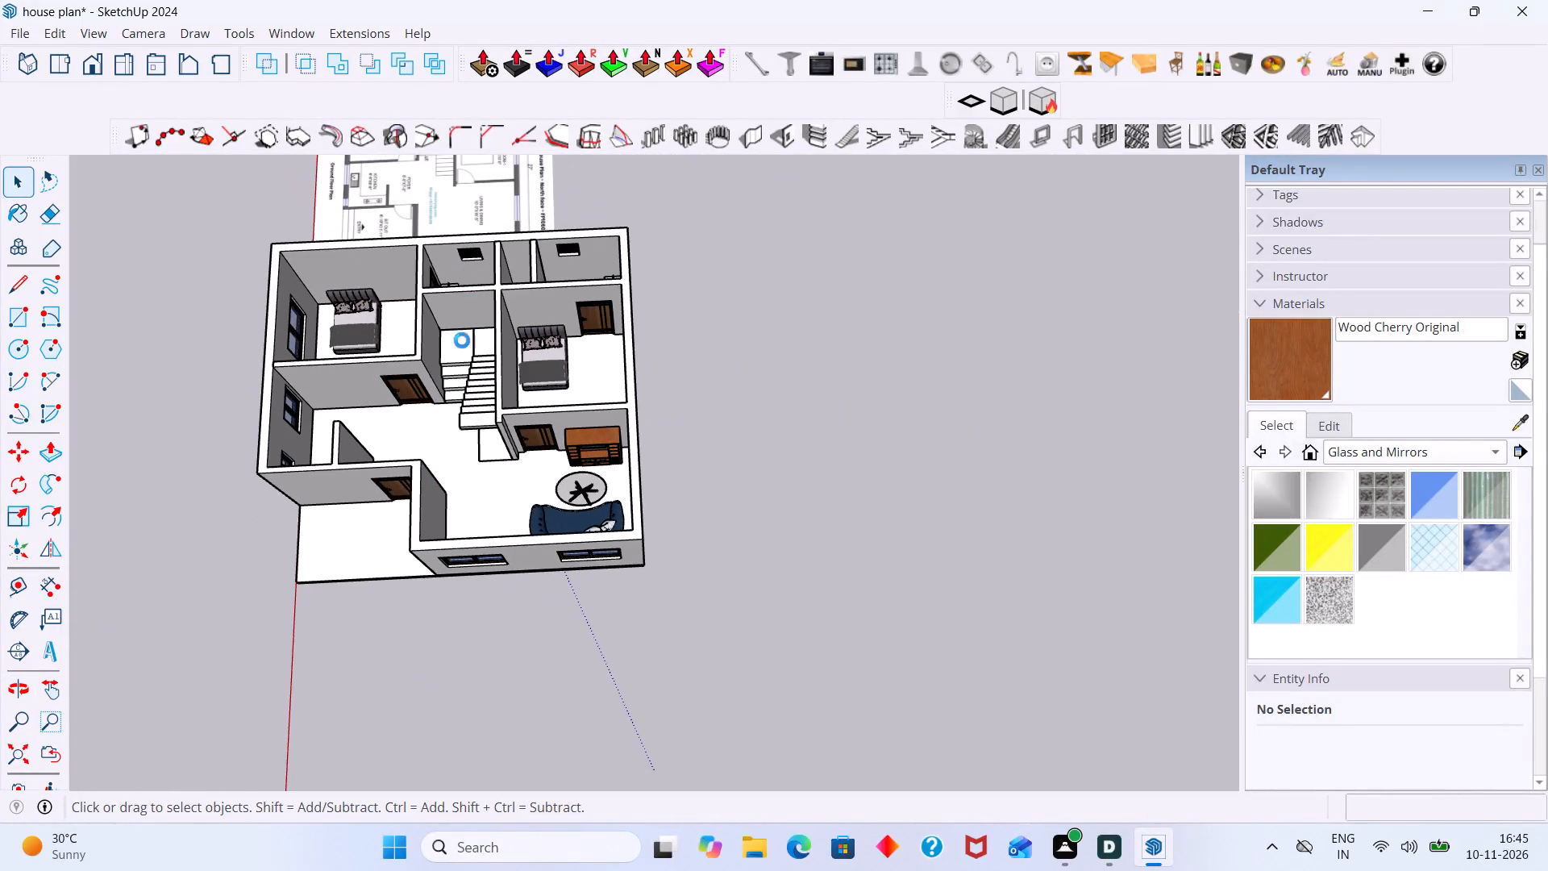
# Examine the reference floor plan image and the modelled bedrooms, focusing on the bedroom with the window beside the bed.
pyautogui.scroll(2, 470, 262)
pyautogui.keyDown('shift'); pyautogui.moveTo(481, 345); pyautogui.dragTo(495, 440, button='middle'); pyautogui.keyUp('shift')
pyautogui.keyDown('shift'); pyautogui.moveTo(481, 385); pyautogui.dragTo(516, 473, button='middle'); pyautogui.keyUp('shift')
pyautogui.scroll(9, 455, 320)
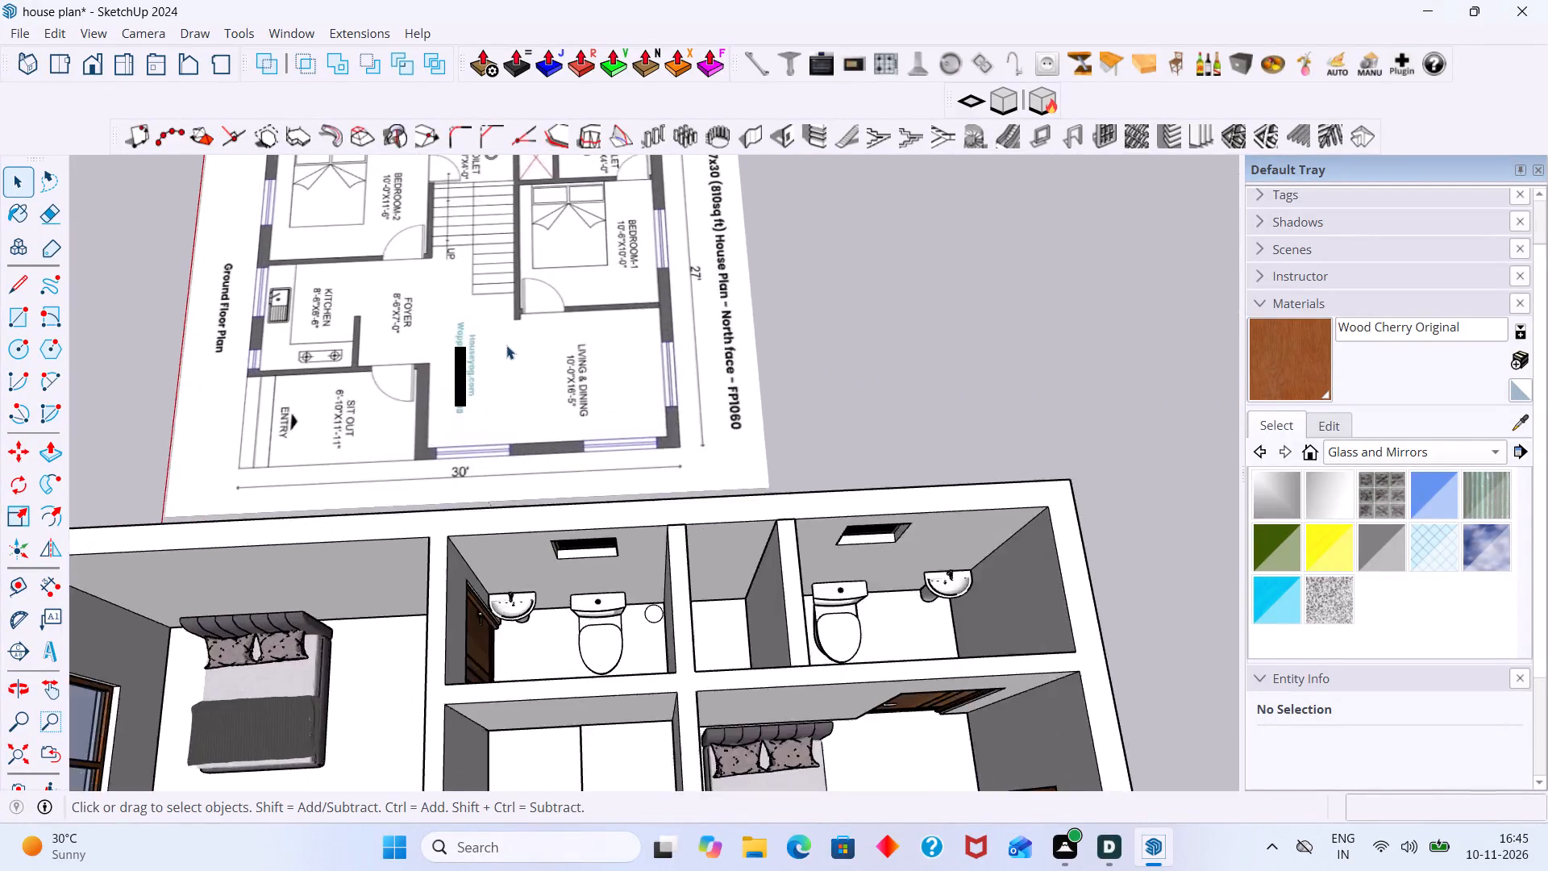
pyautogui.scroll(4, 506, 345)
pyautogui.moveTo(491, 331); pyautogui.dragTo(522, 394, button='middle')
pyautogui.scroll(-5, 505, 365)
pyautogui.keyDown('shift'); pyautogui.moveTo(527, 391); pyautogui.dragTo(607, 508, button='middle'); pyautogui.keyUp('shift')
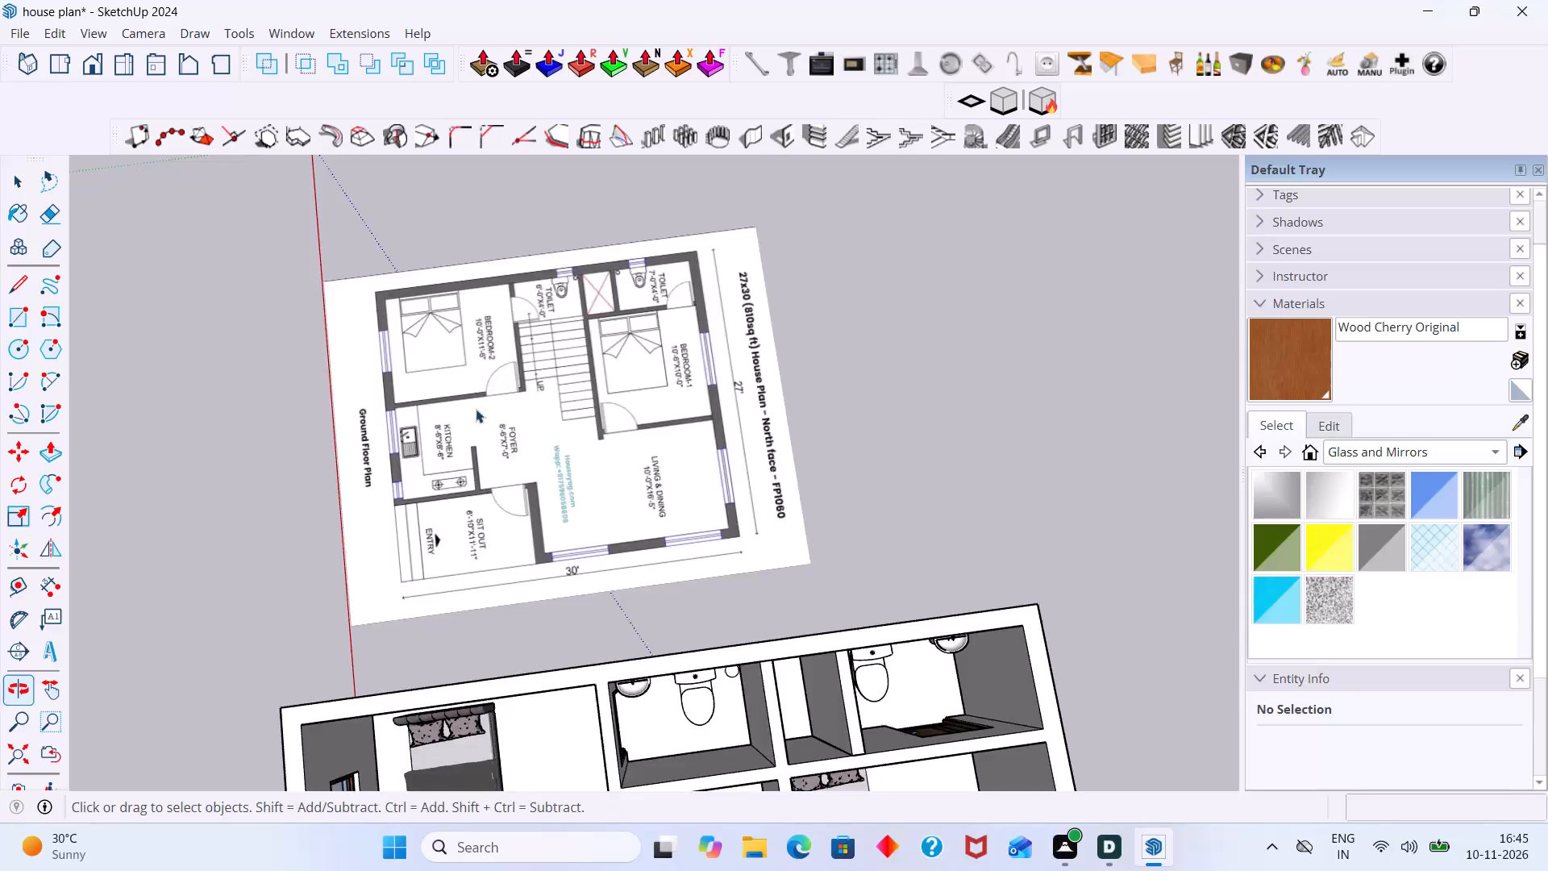
pyautogui.scroll(8, 442, 335)
pyautogui.scroll(-11, 513, 367)
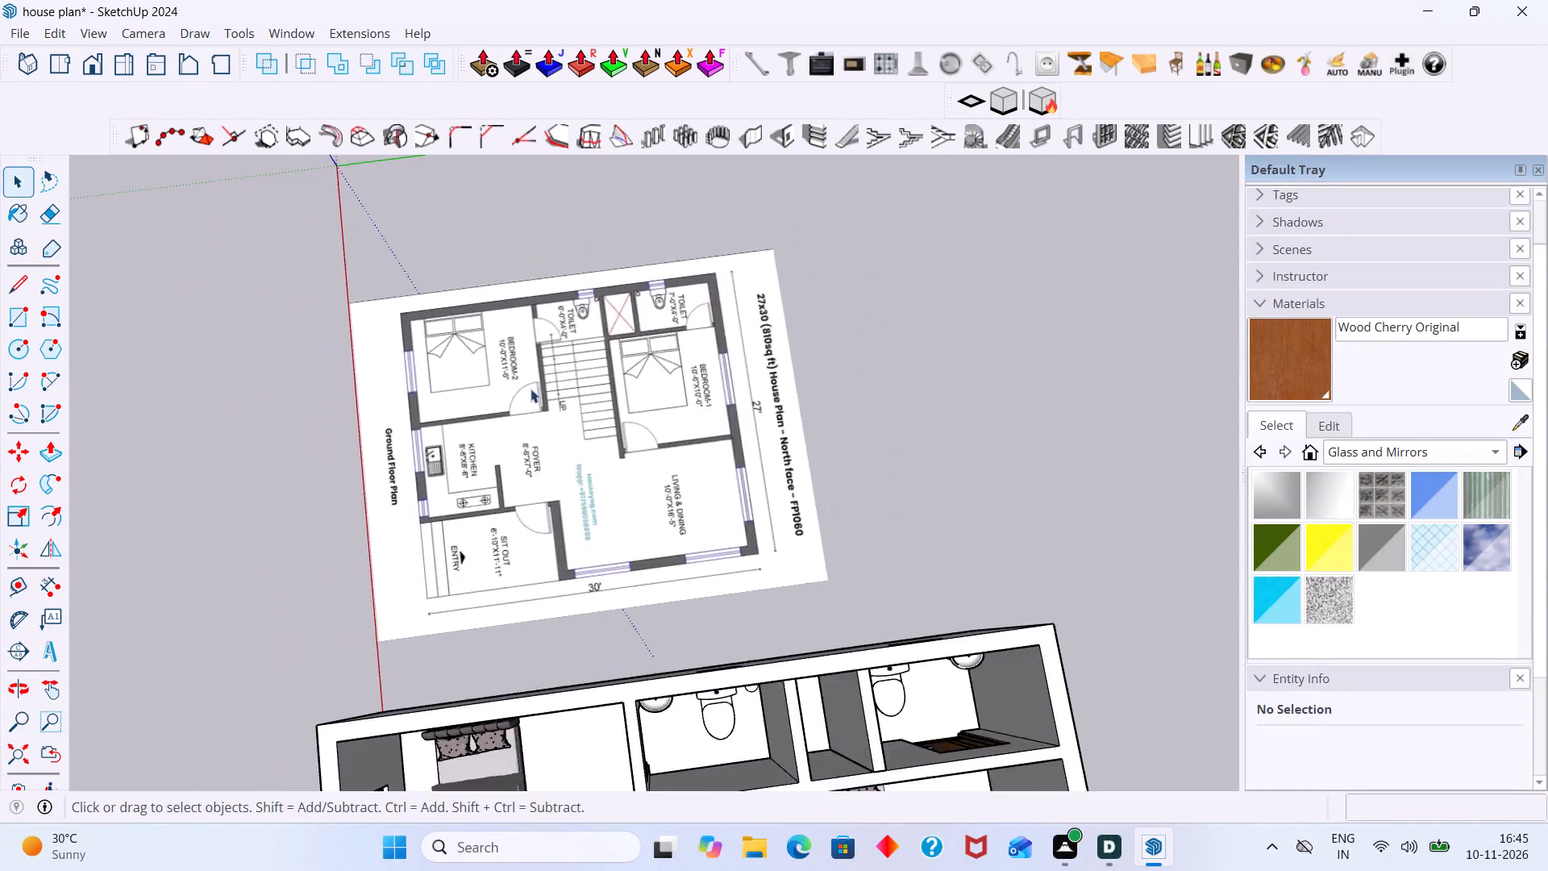
pyautogui.scroll(-4, 531, 389)
pyautogui.keyDown('shift'); pyautogui.moveTo(580, 449); pyautogui.dragTo(604, 260, button='middle'); pyautogui.keyUp('shift')
pyautogui.moveTo(544, 367); pyautogui.dragTo(543, 293, button='middle')
pyautogui.scroll(4, 501, 379)
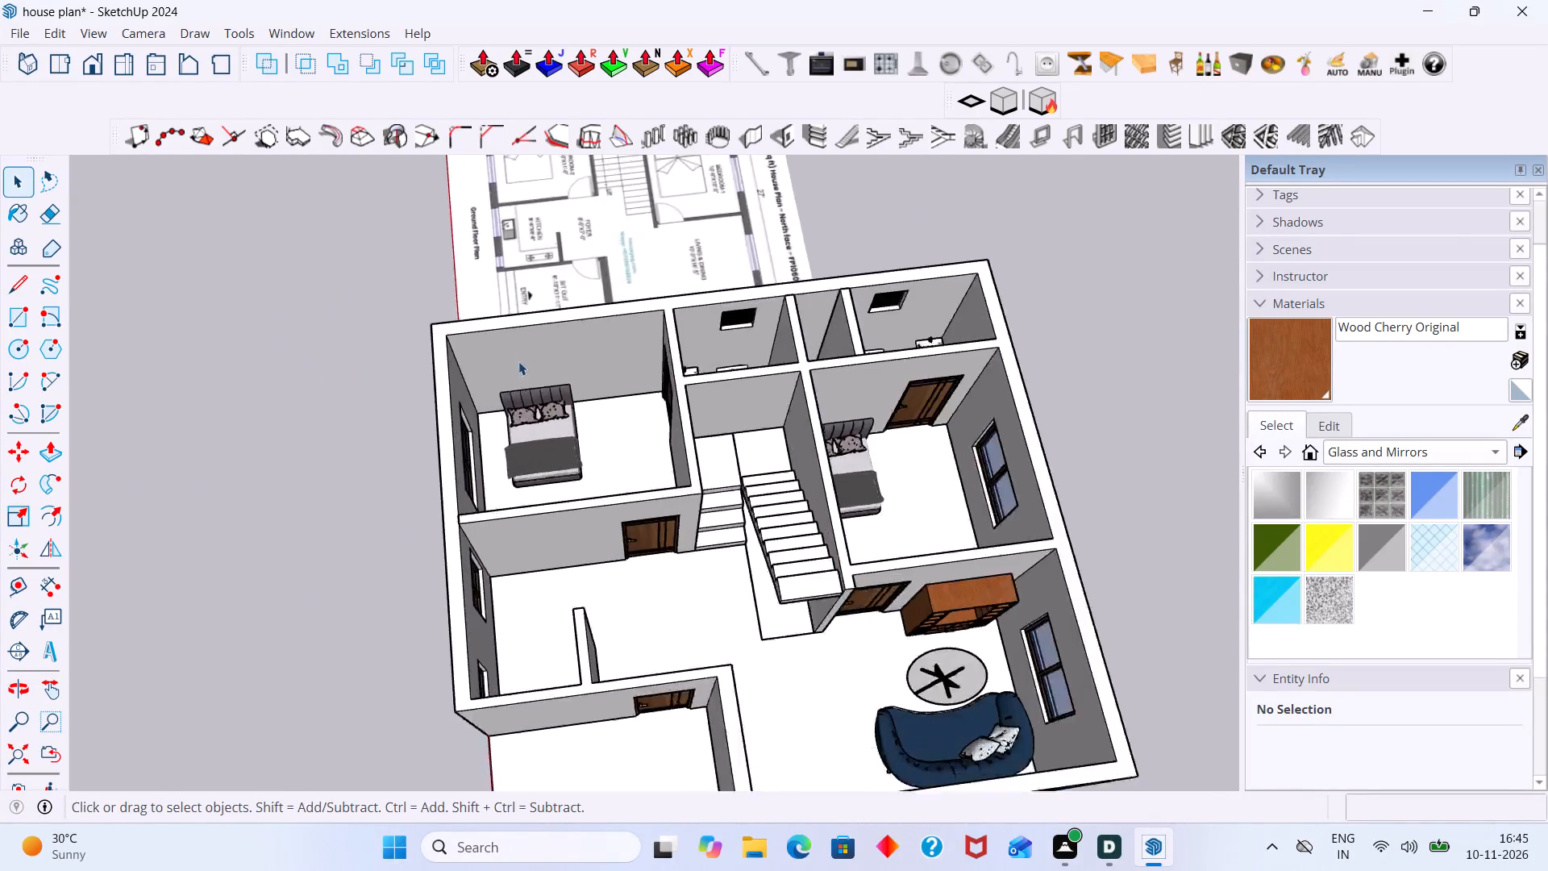
pyautogui.scroll(13, 518, 361)
pyautogui.scroll(-10, 506, 412)
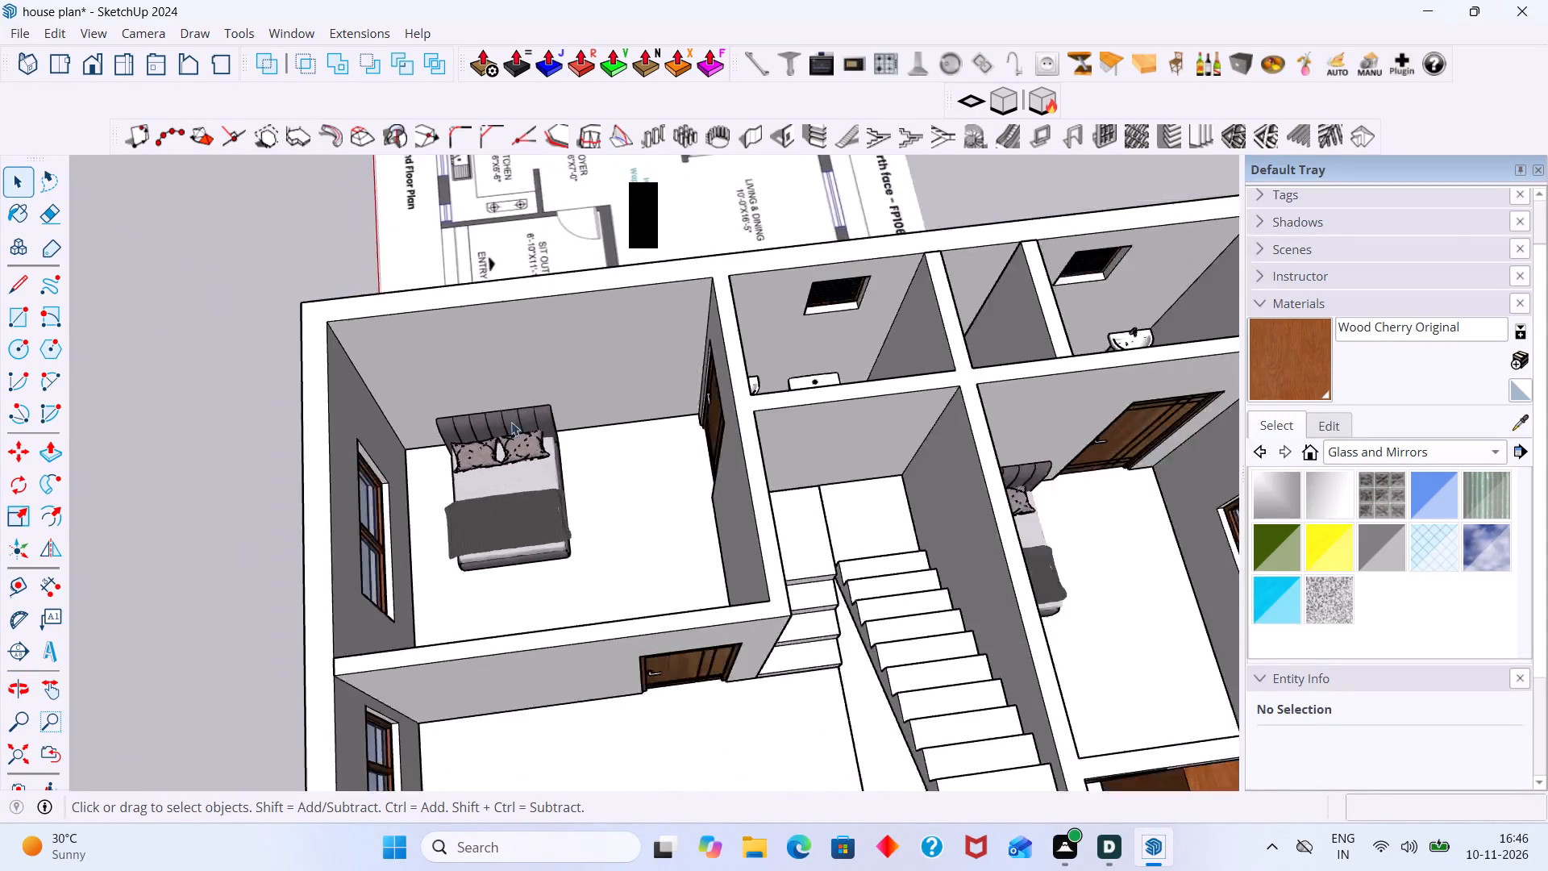
pyautogui.scroll(-2, 511, 422)
pyautogui.moveTo(492, 488); pyautogui.dragTo(516, 426, button='middle')
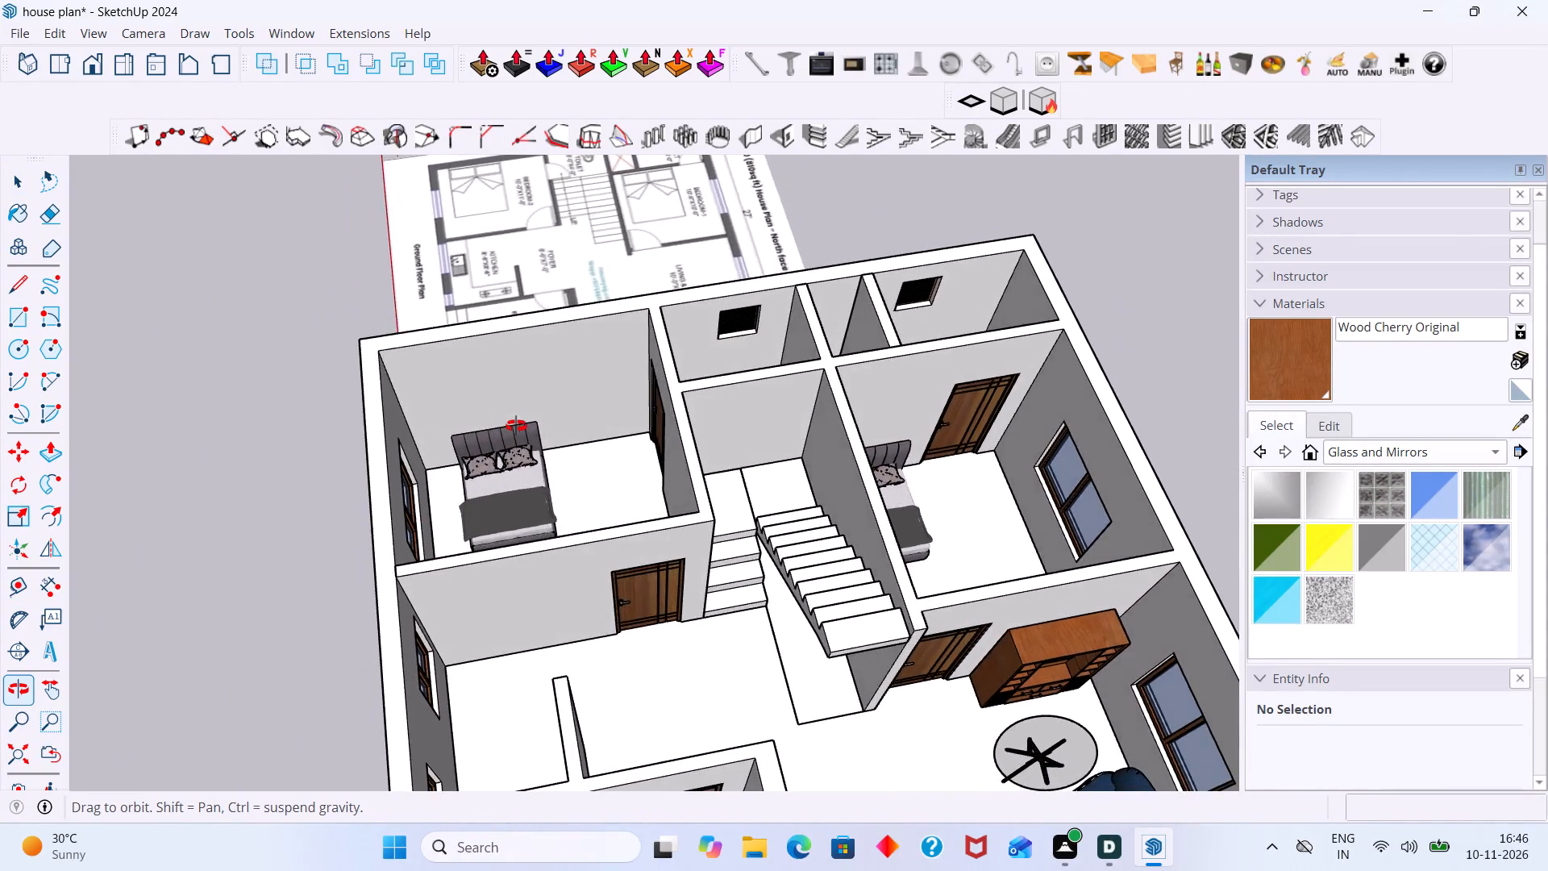
pyautogui.moveTo(516, 426); pyautogui.dragTo(520, 426, button='middle')
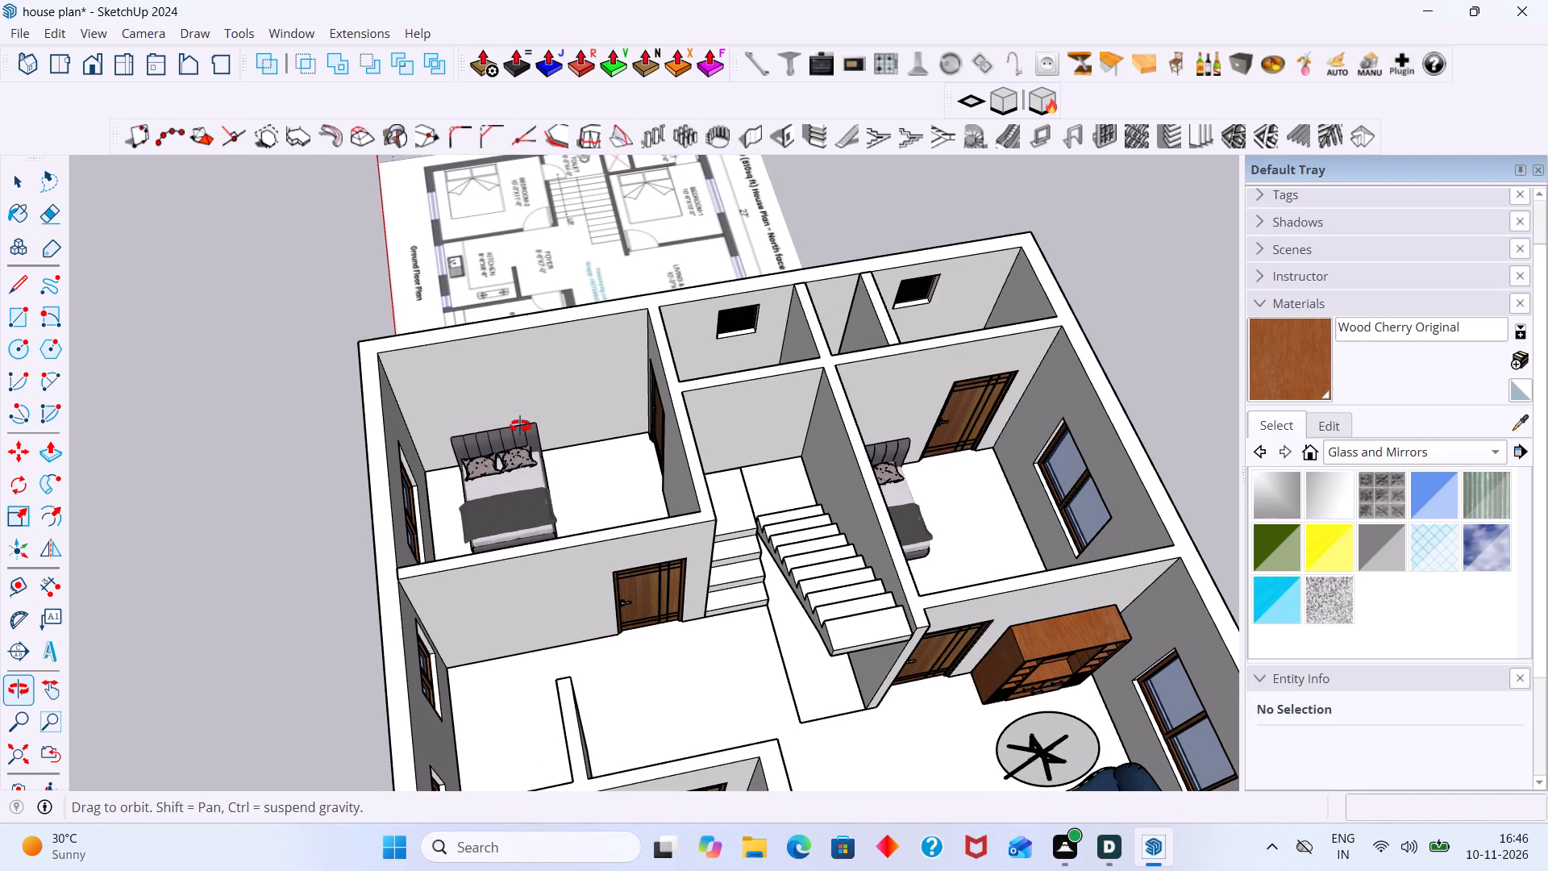
pyautogui.moveTo(520, 426); pyautogui.dragTo(524, 430, button='middle')
pyautogui.scroll(1, 517, 425)
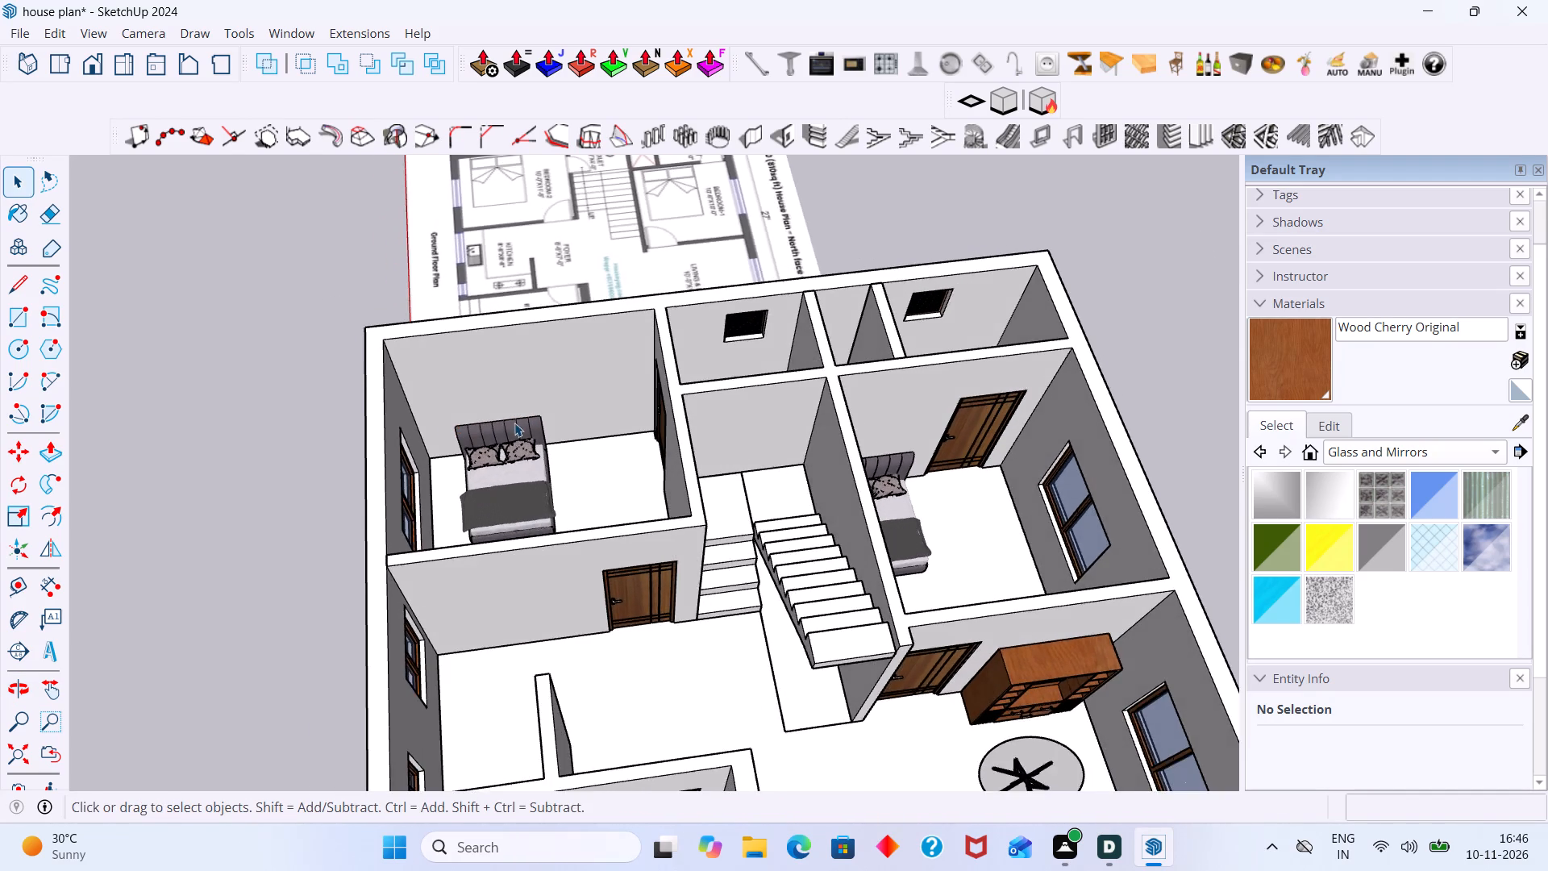
pyautogui.scroll(1, 514, 423)
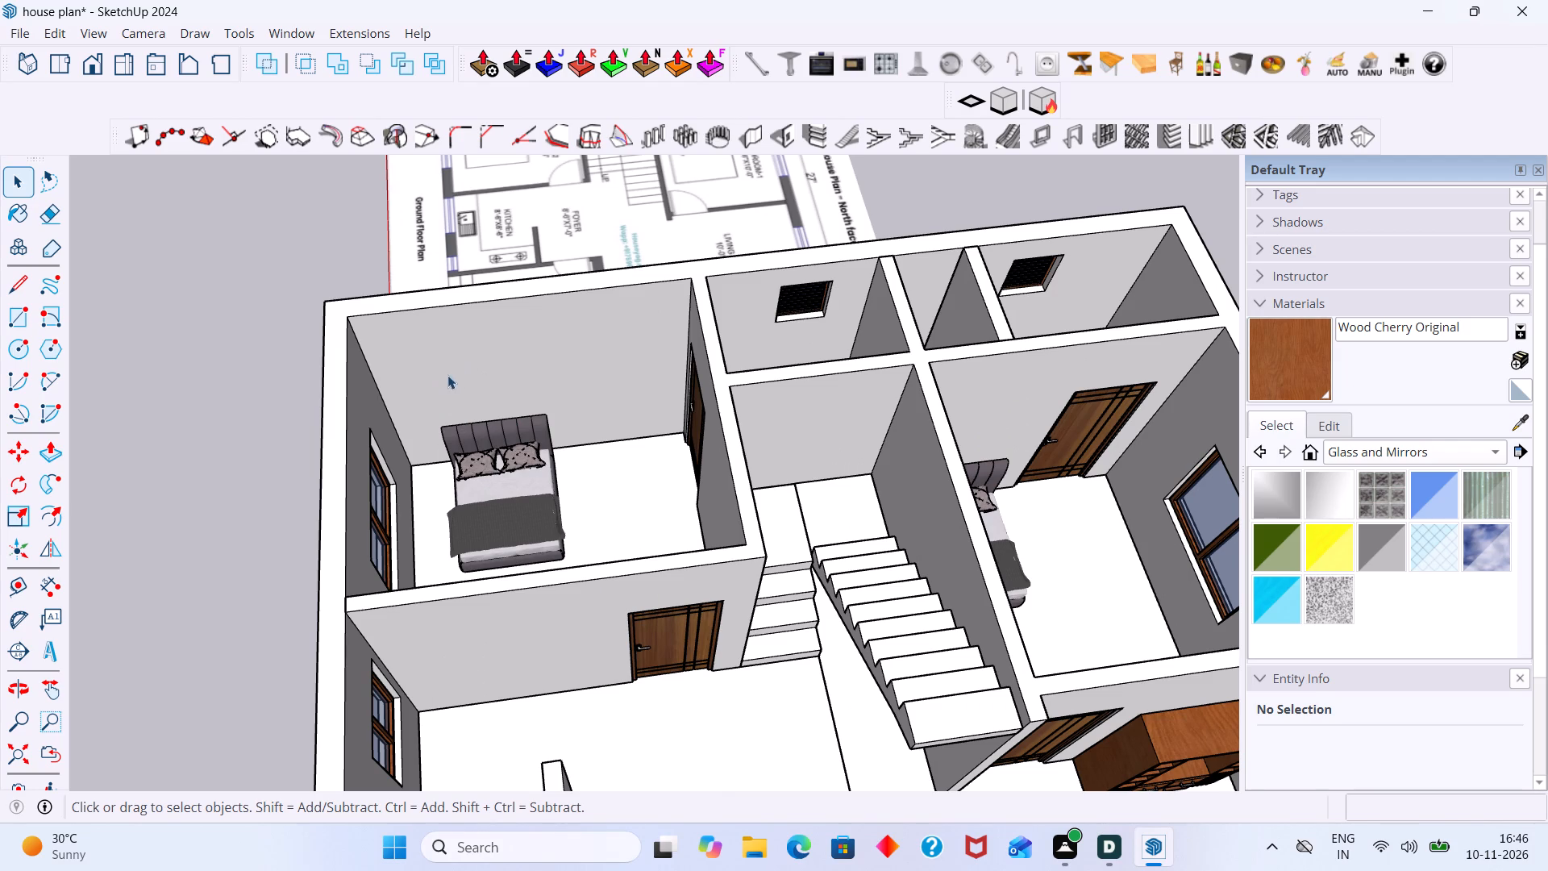
pyautogui.scroll(1, 401, 405)
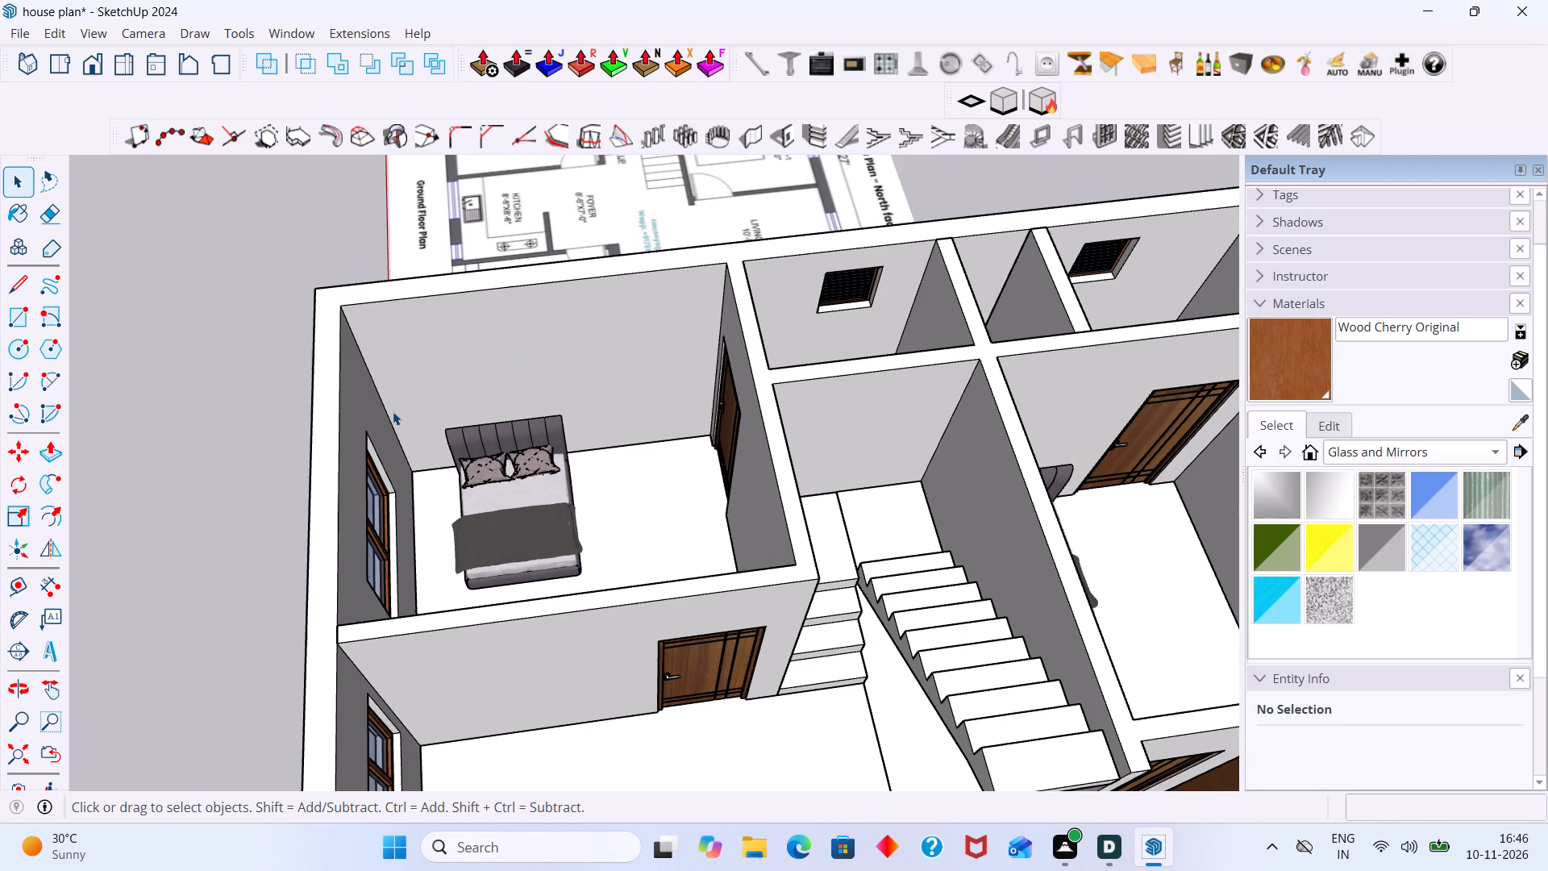
pyautogui.scroll(1, 393, 411)
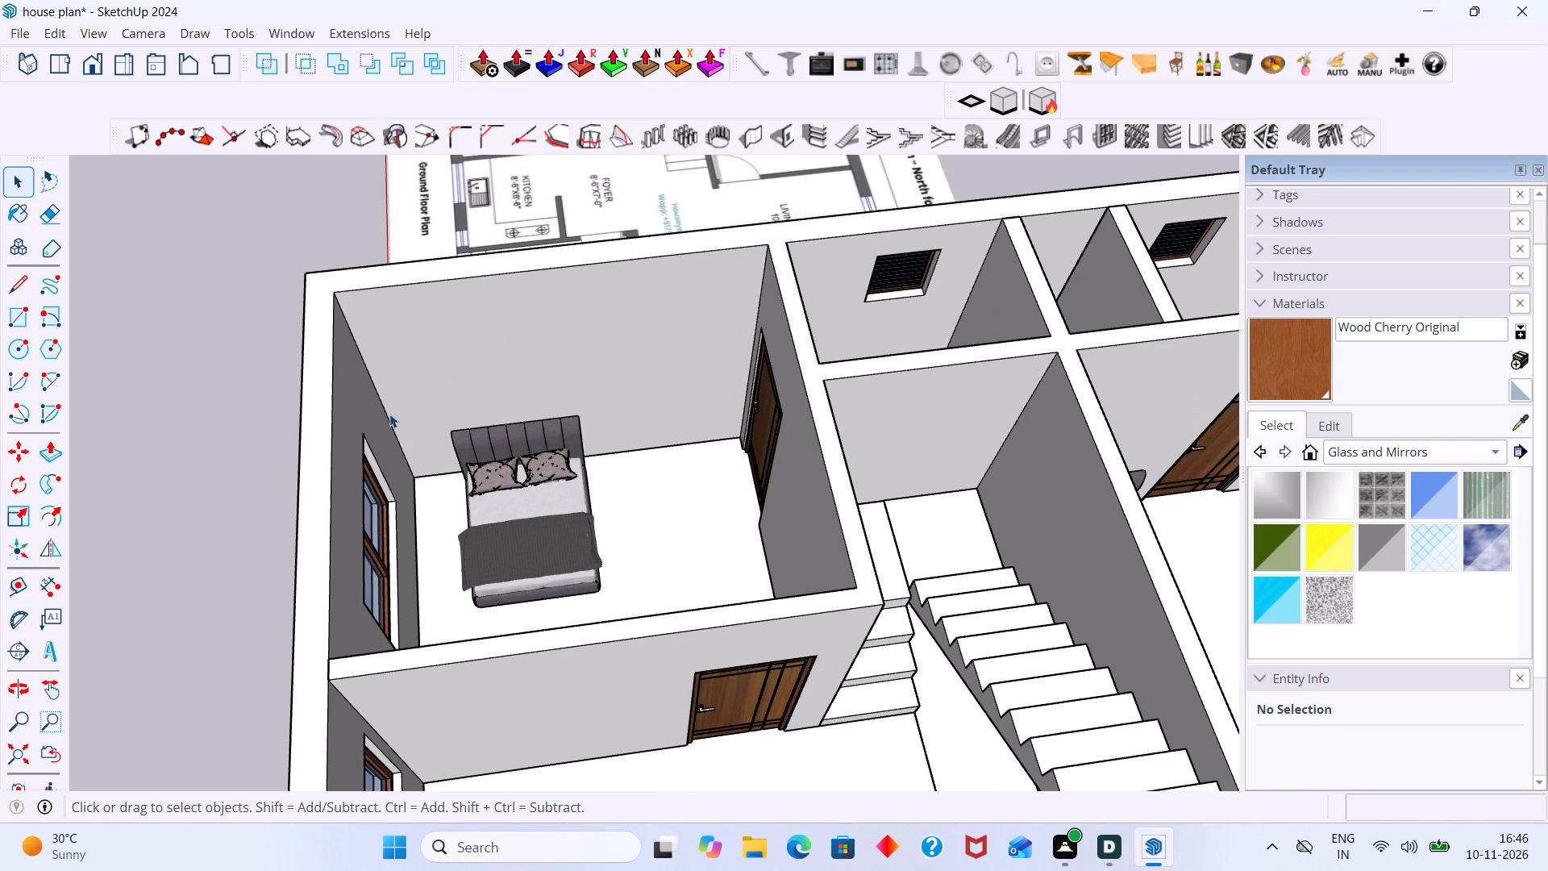
pyautogui.scroll(5, 386, 419)
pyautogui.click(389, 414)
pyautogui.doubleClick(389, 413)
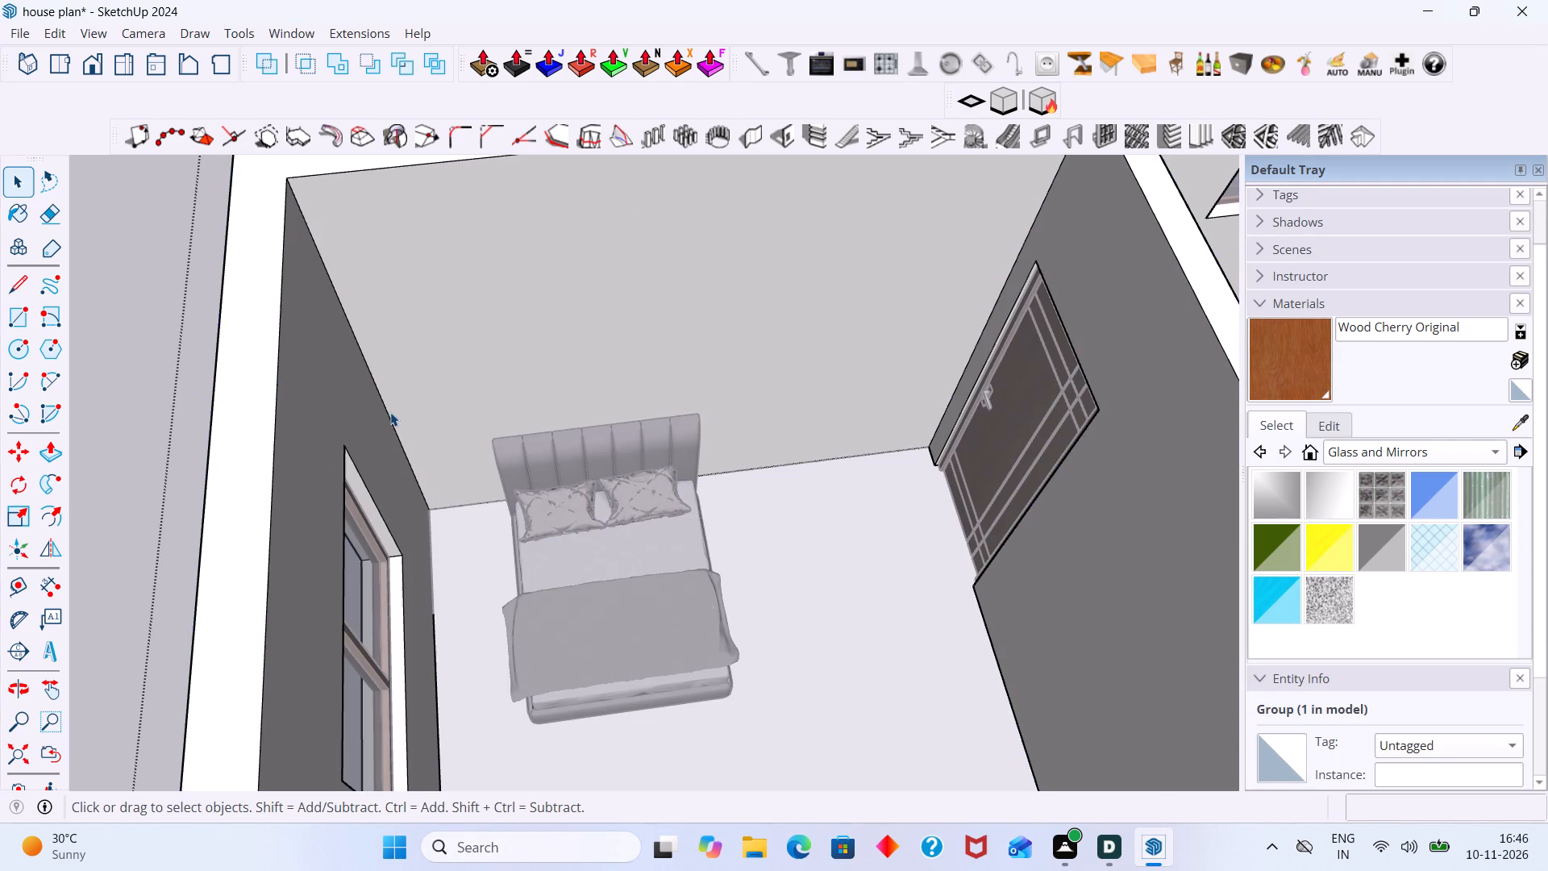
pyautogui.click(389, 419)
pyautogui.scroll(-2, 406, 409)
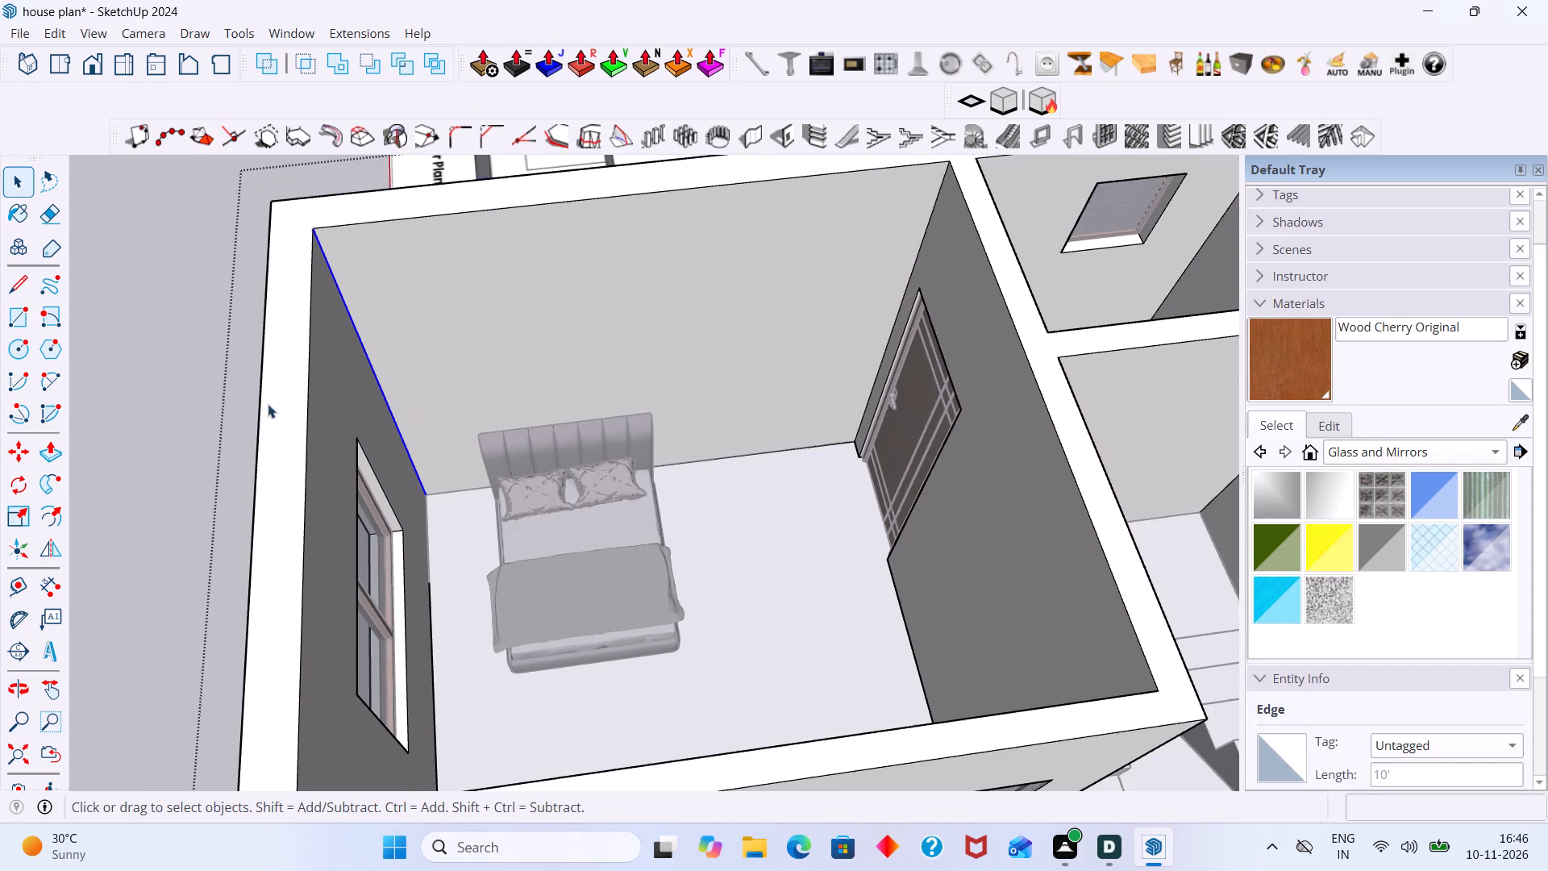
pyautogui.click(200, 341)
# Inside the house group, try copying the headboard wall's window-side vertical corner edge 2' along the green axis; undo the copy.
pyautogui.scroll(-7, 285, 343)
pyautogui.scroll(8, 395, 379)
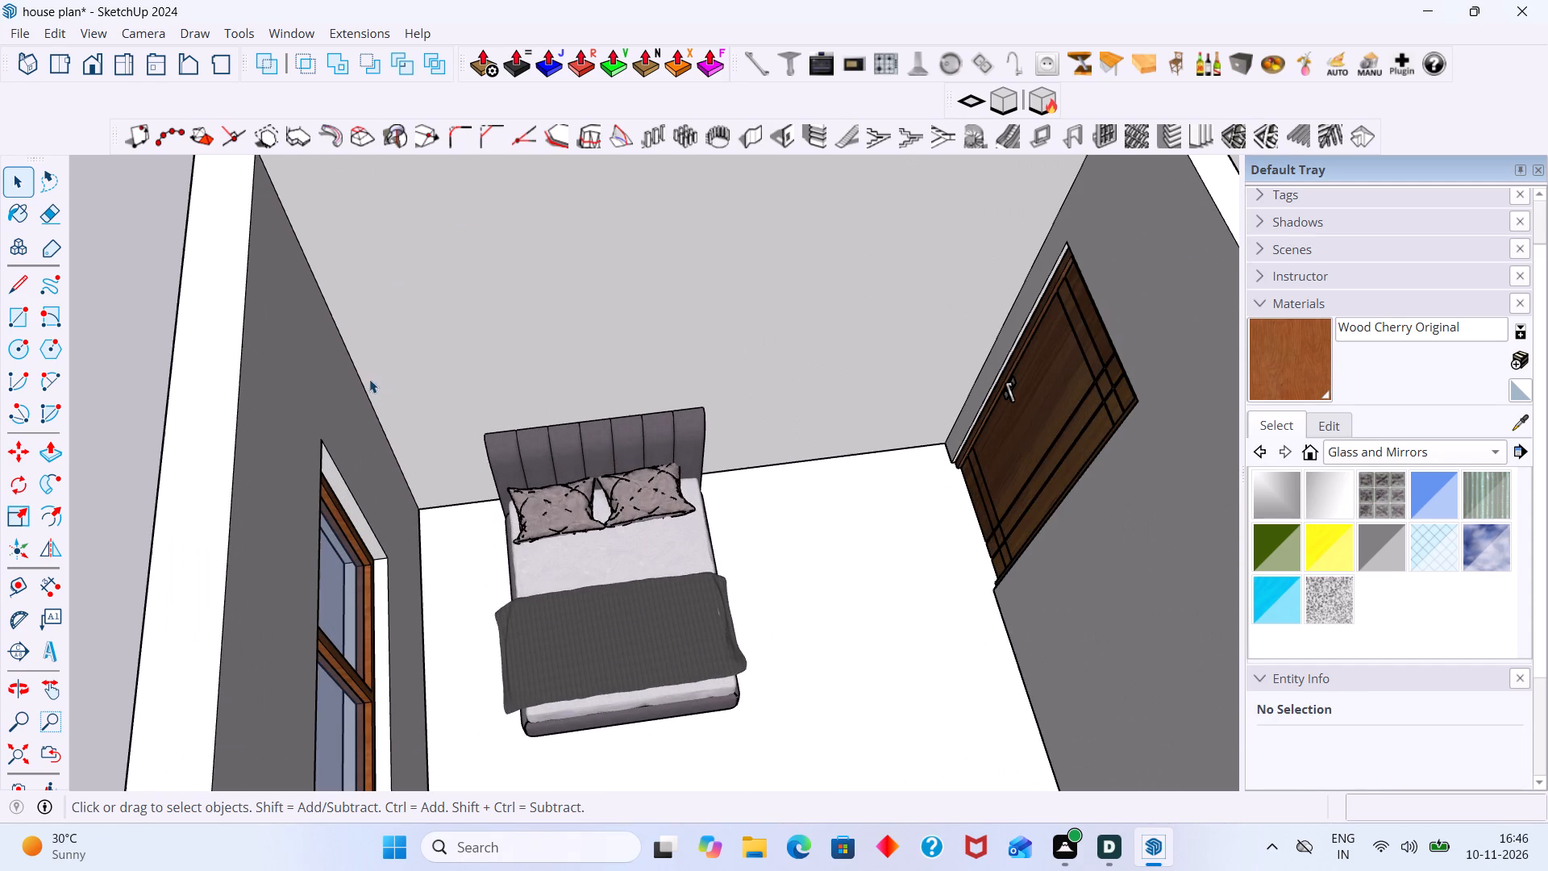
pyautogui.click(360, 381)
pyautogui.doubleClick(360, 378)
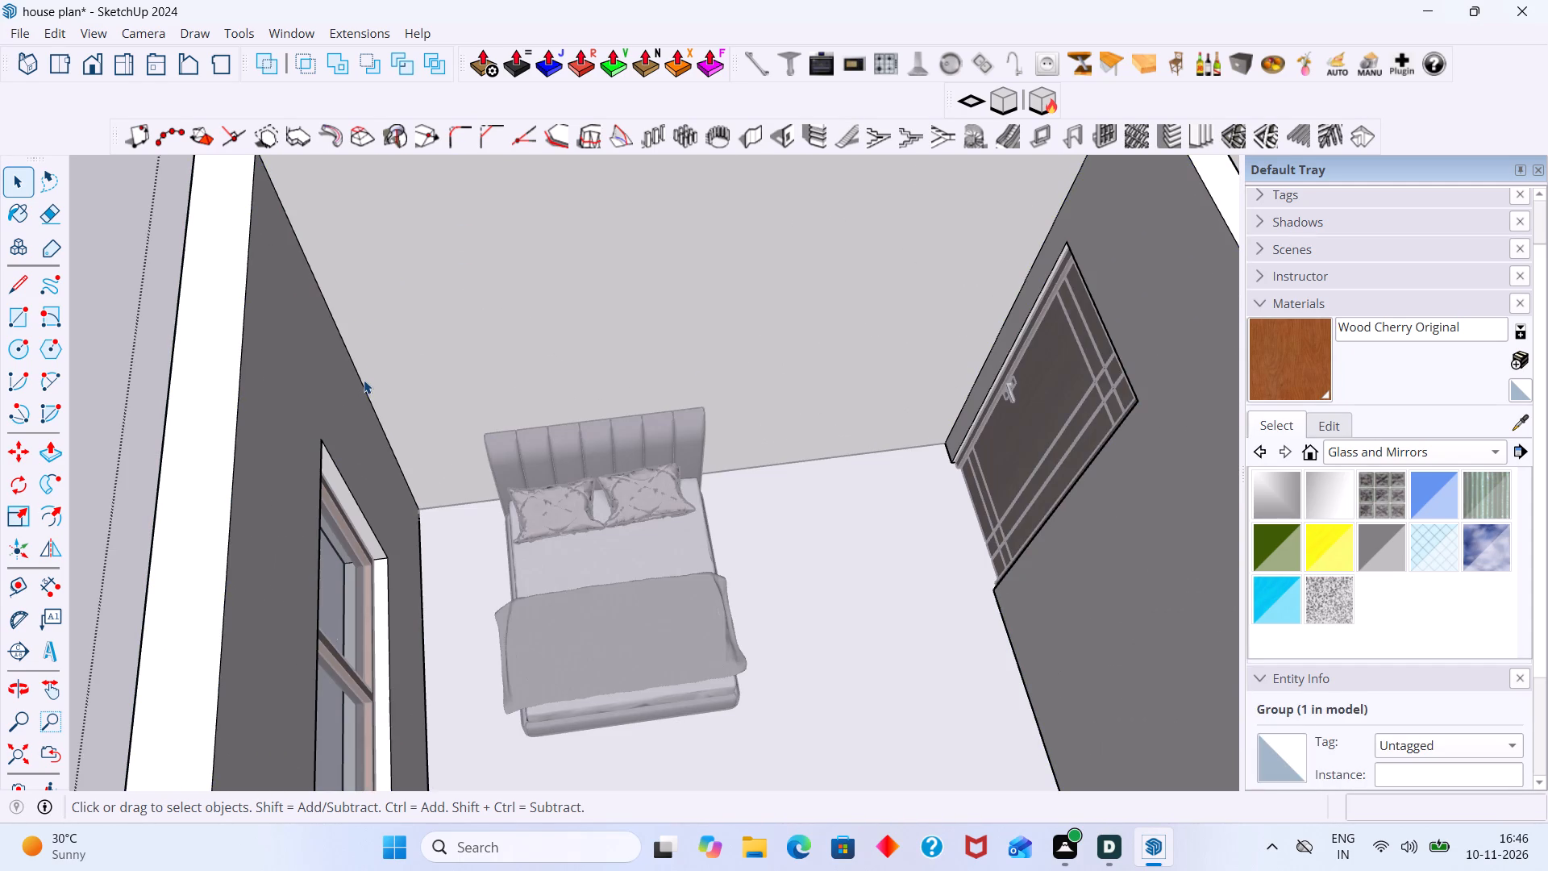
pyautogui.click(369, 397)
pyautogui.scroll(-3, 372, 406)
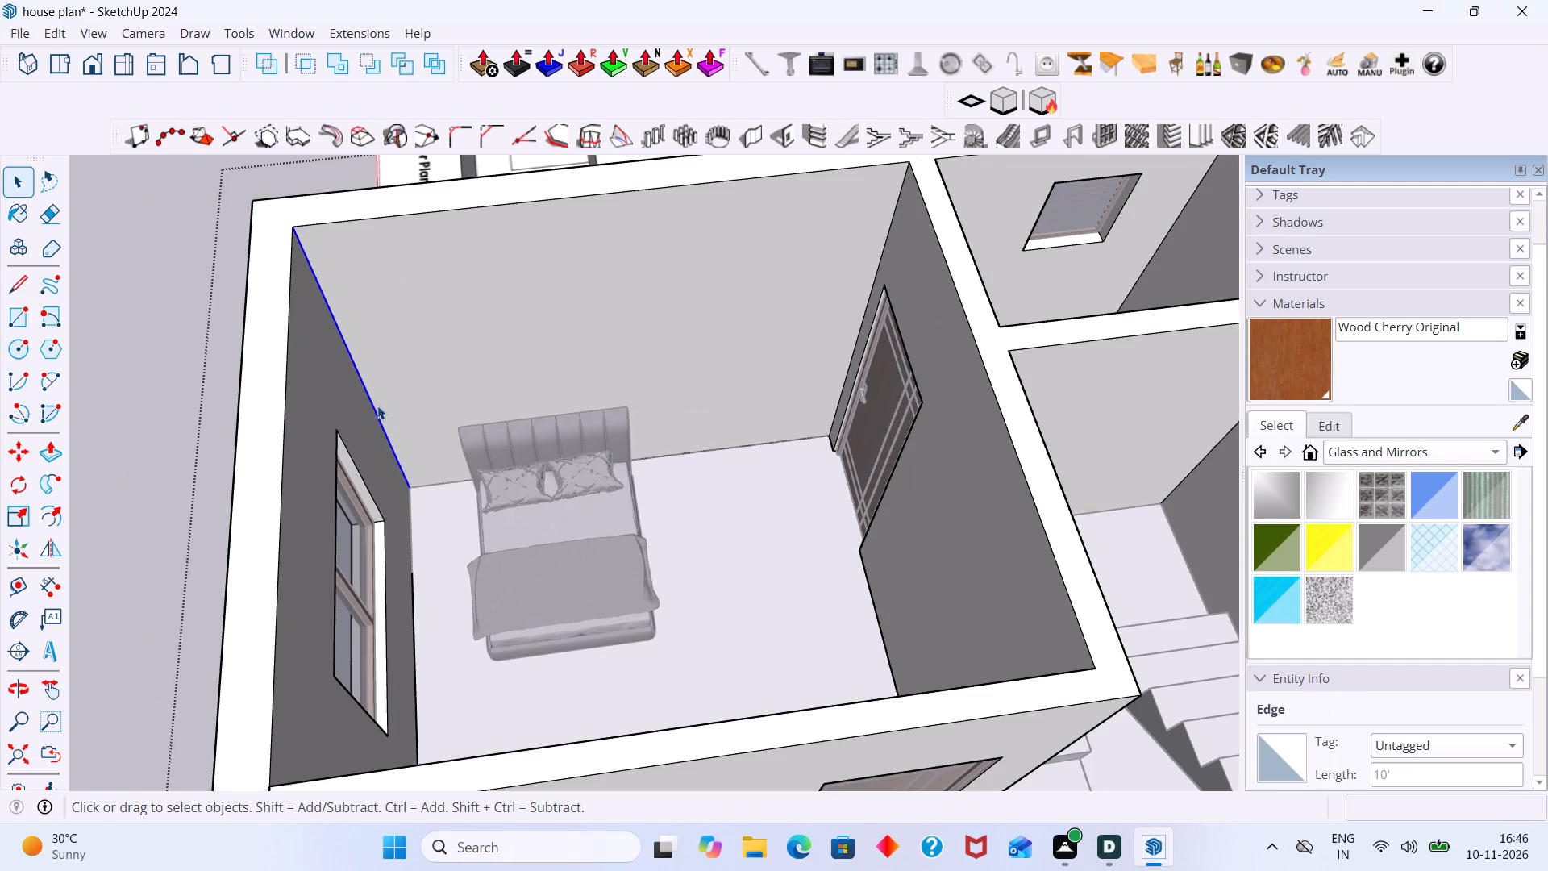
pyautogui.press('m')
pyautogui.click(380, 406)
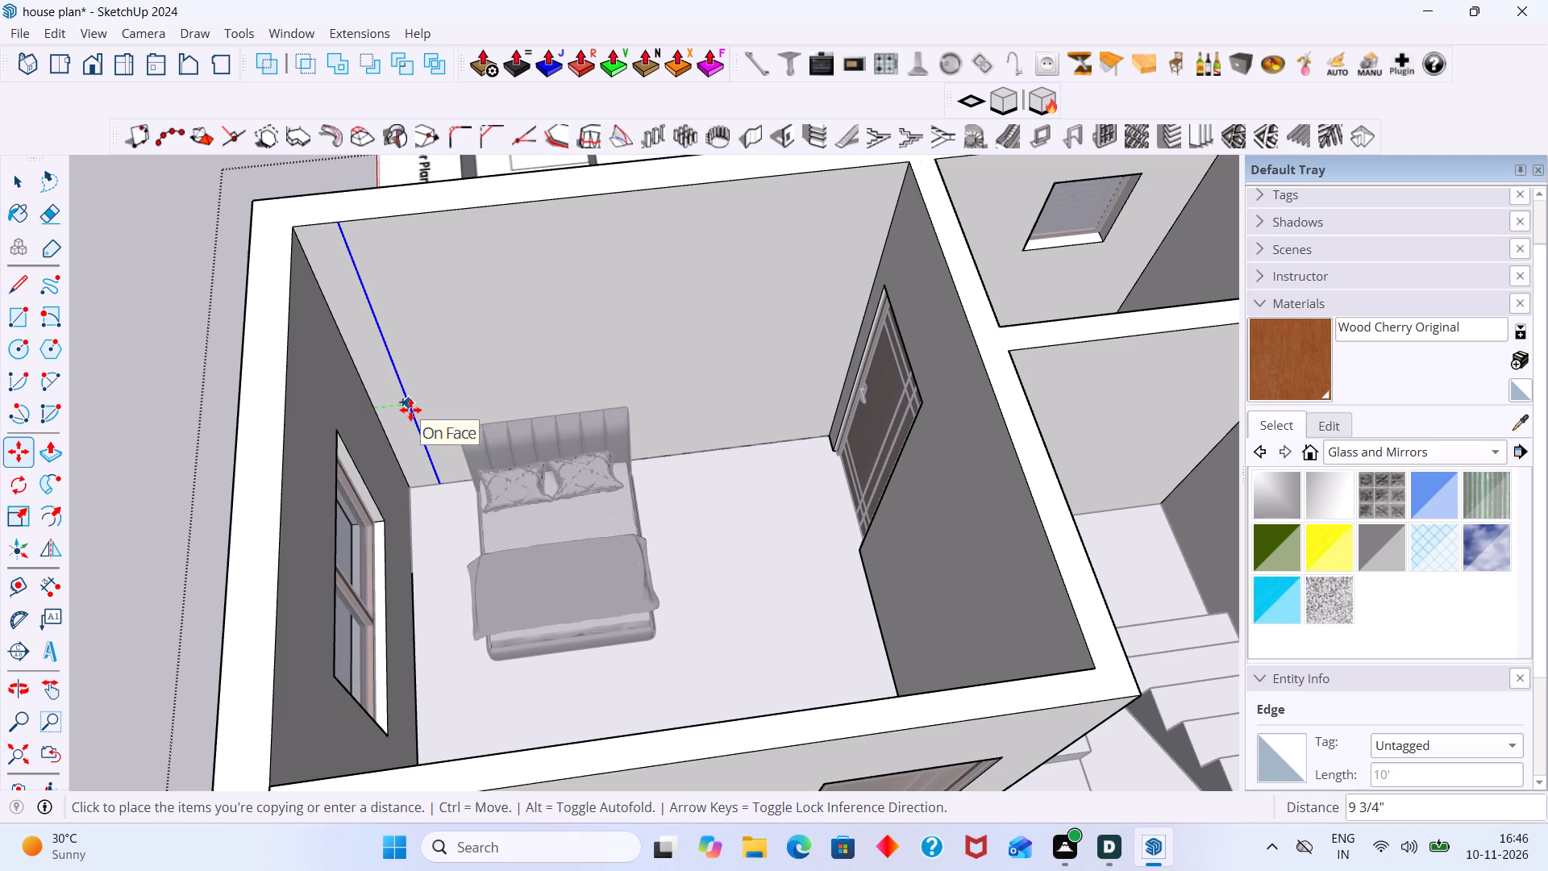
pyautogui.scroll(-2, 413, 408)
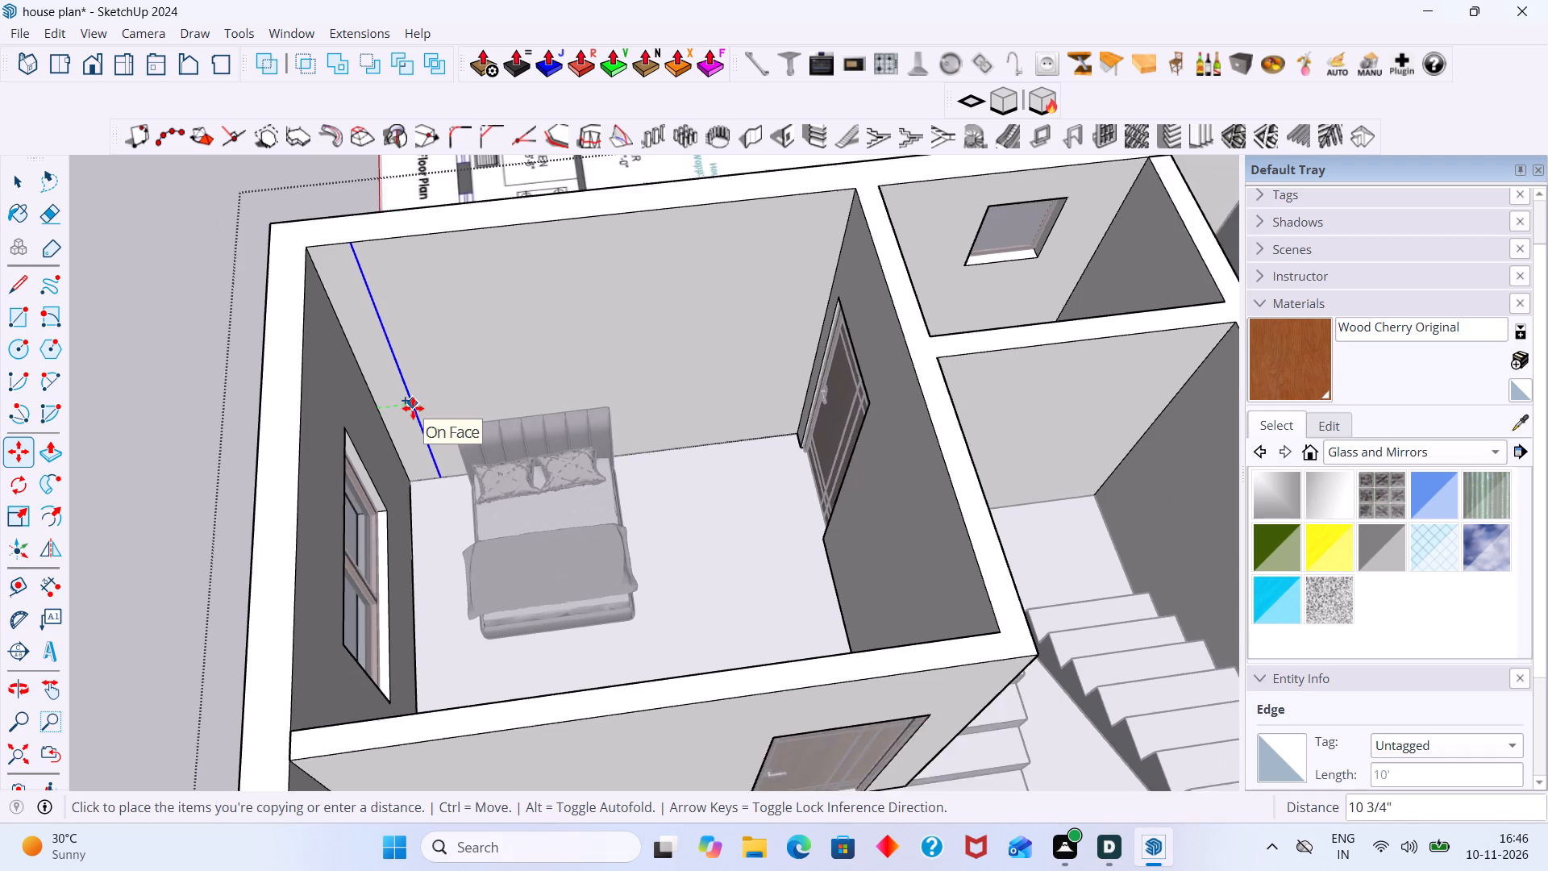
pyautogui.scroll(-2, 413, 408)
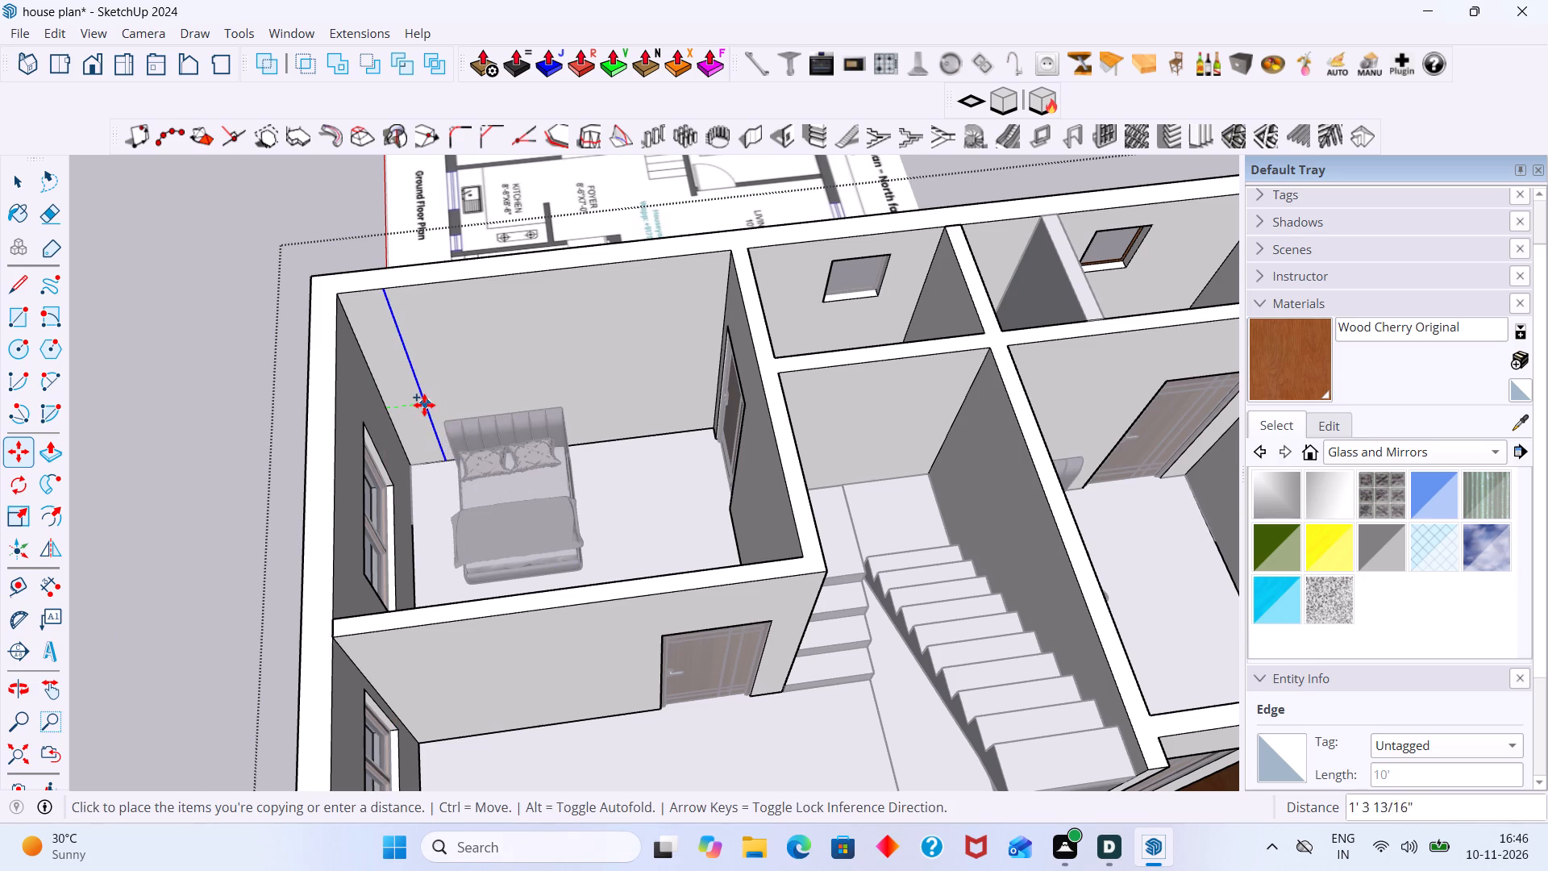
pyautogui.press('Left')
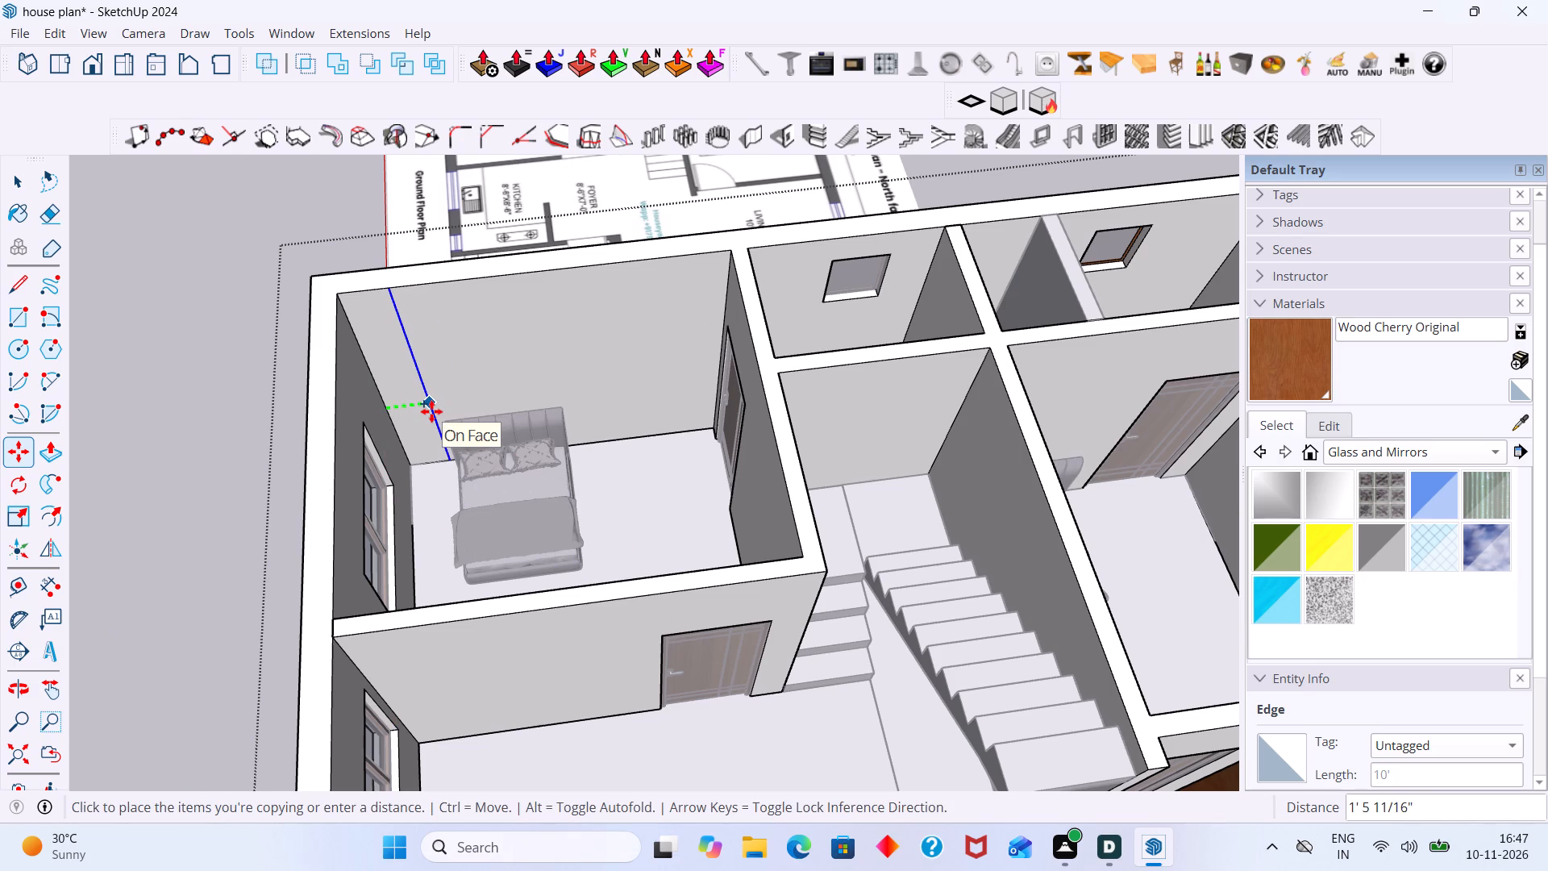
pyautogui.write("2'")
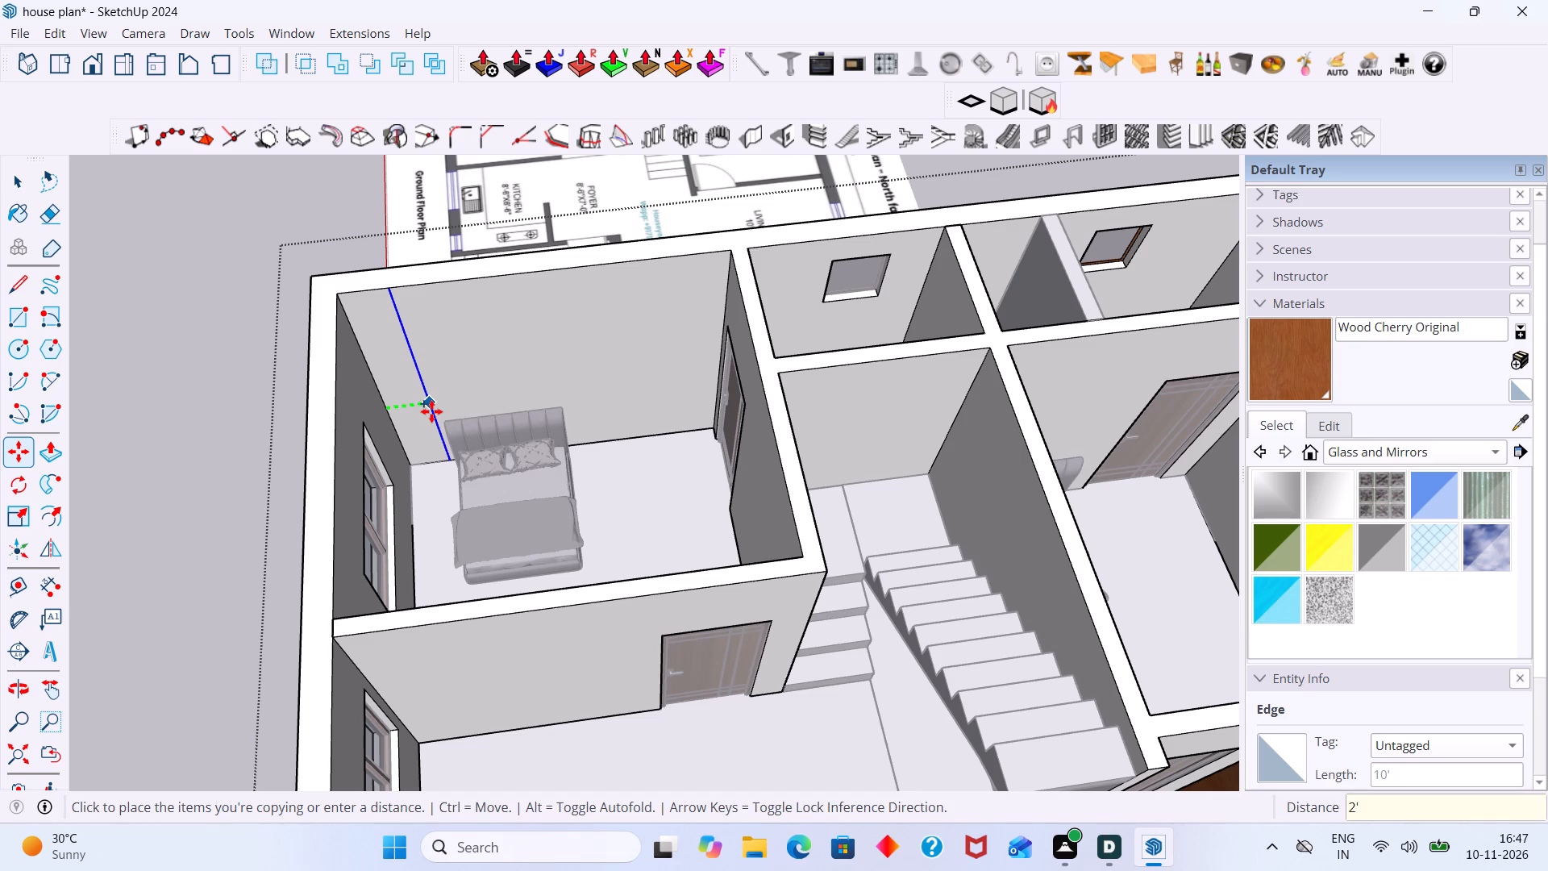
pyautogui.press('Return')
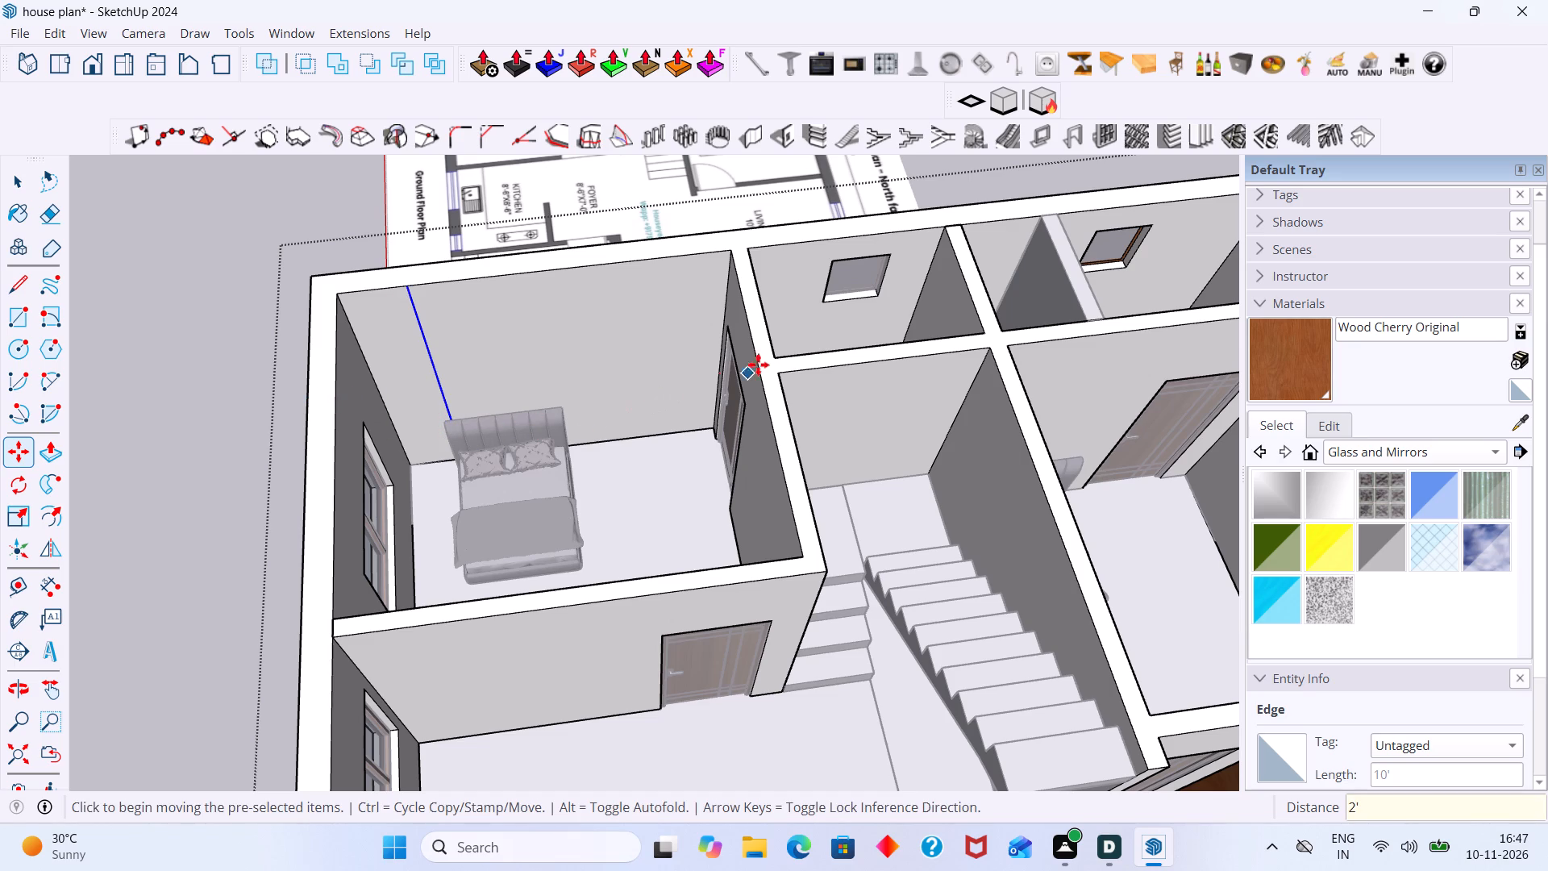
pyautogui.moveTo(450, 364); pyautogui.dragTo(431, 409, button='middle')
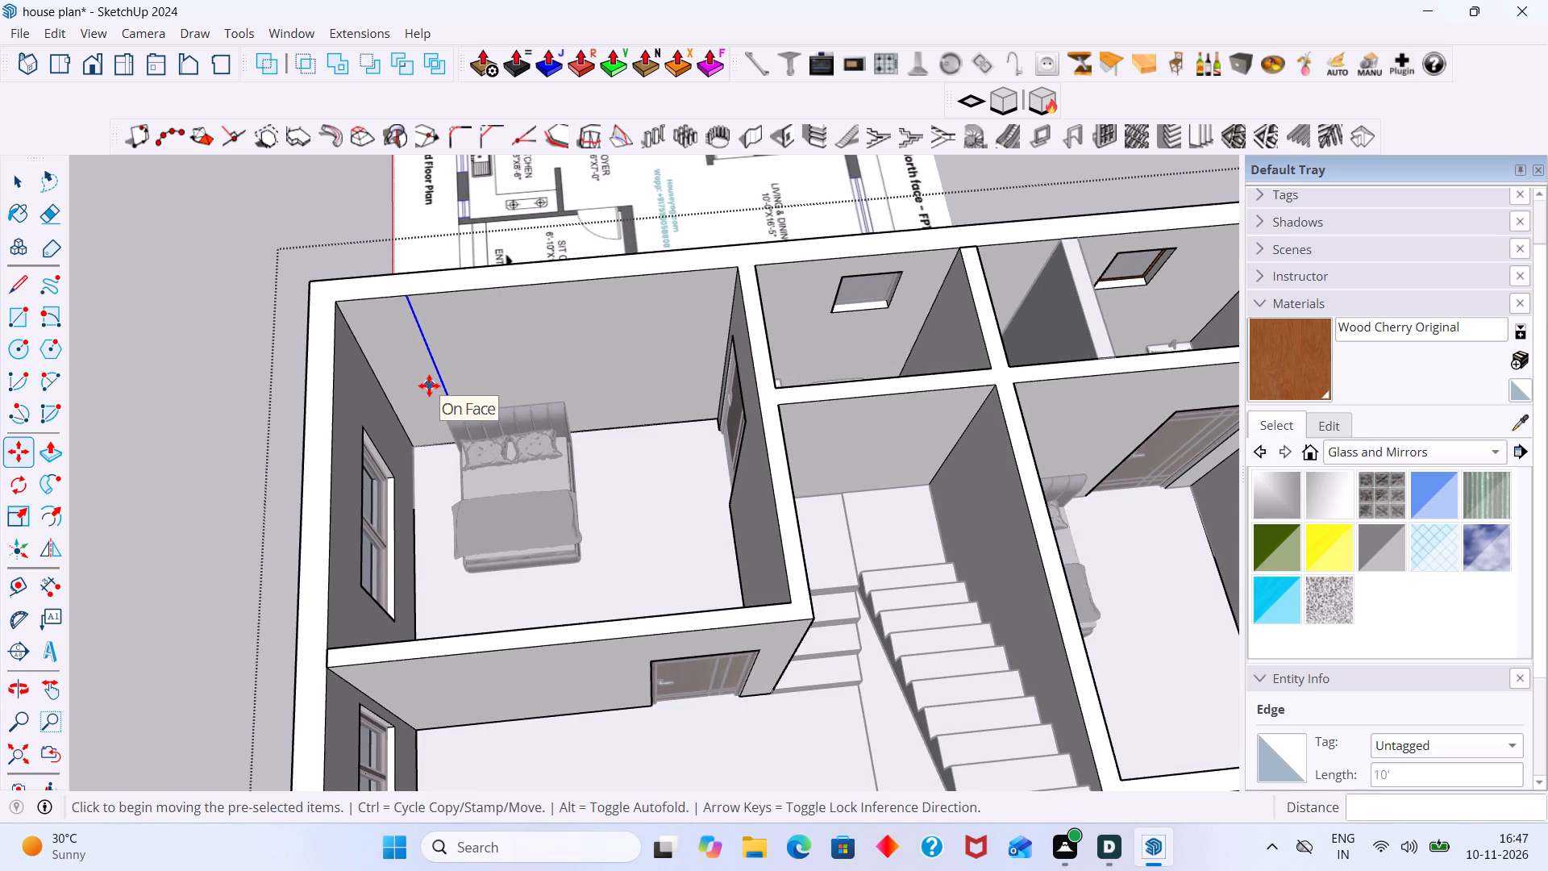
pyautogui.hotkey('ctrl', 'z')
# Copy the headboard wall's window-side vertical corner edge 1' along the wall toward the bedroom door.
pyautogui.scroll(2, 393, 387)
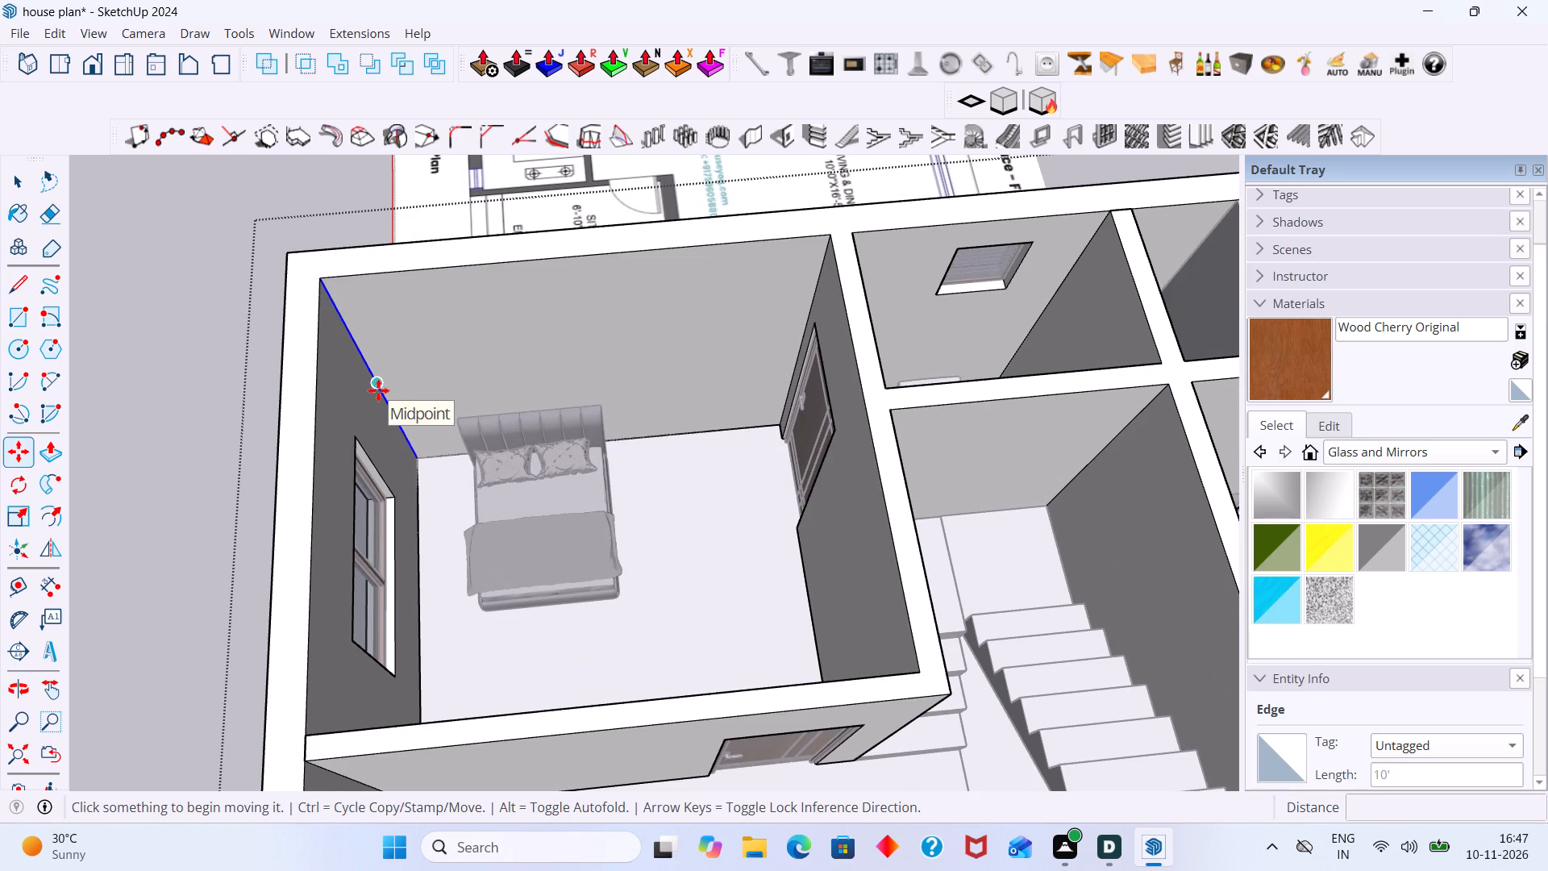
pyautogui.click(378, 390)
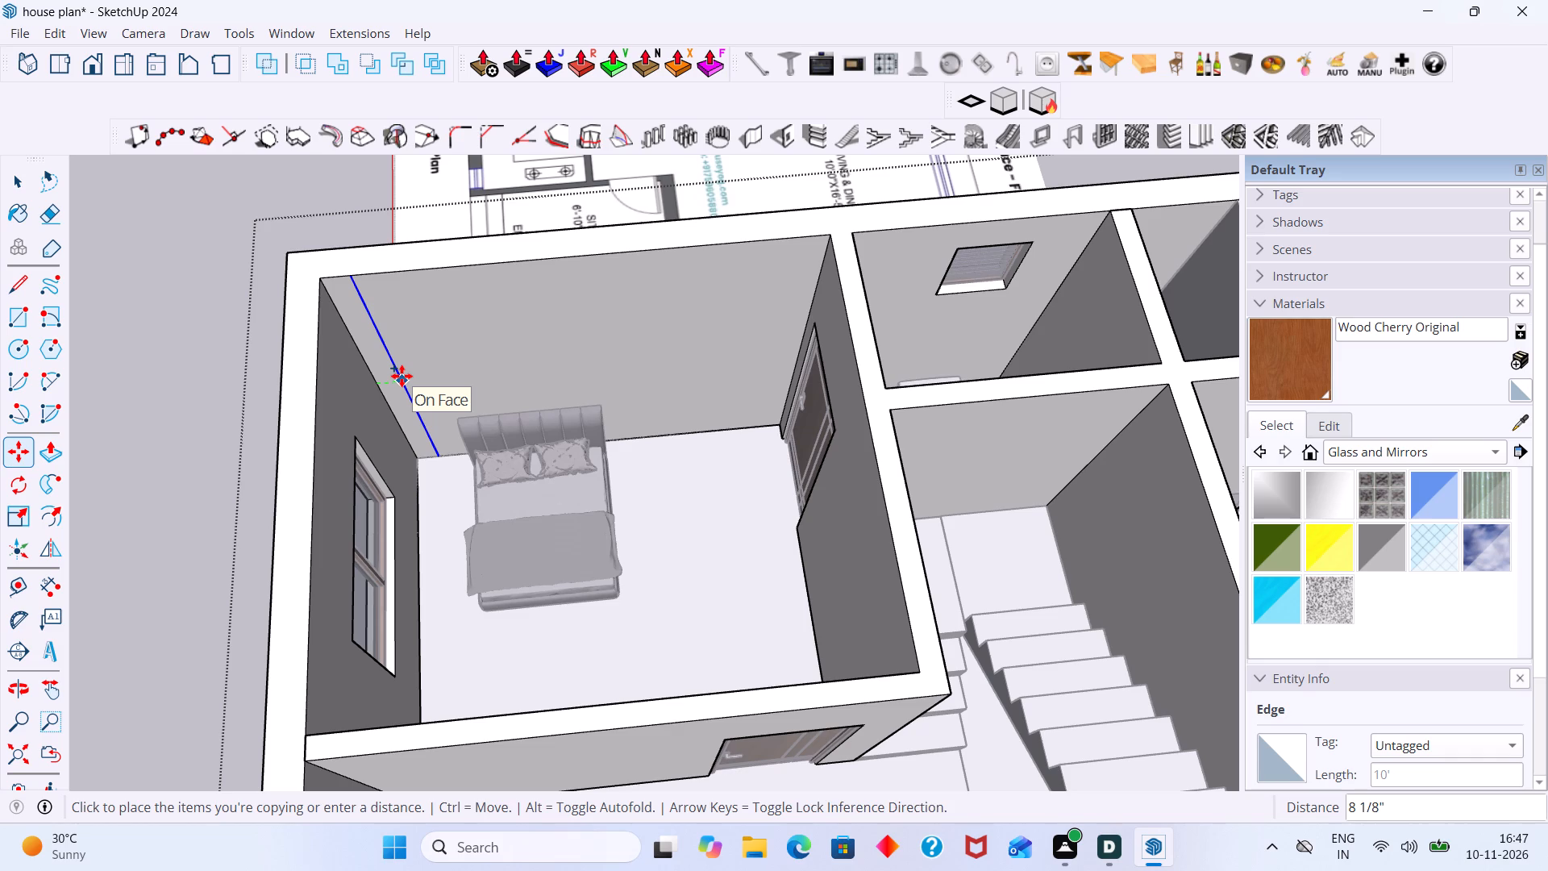
pyautogui.write("1'")
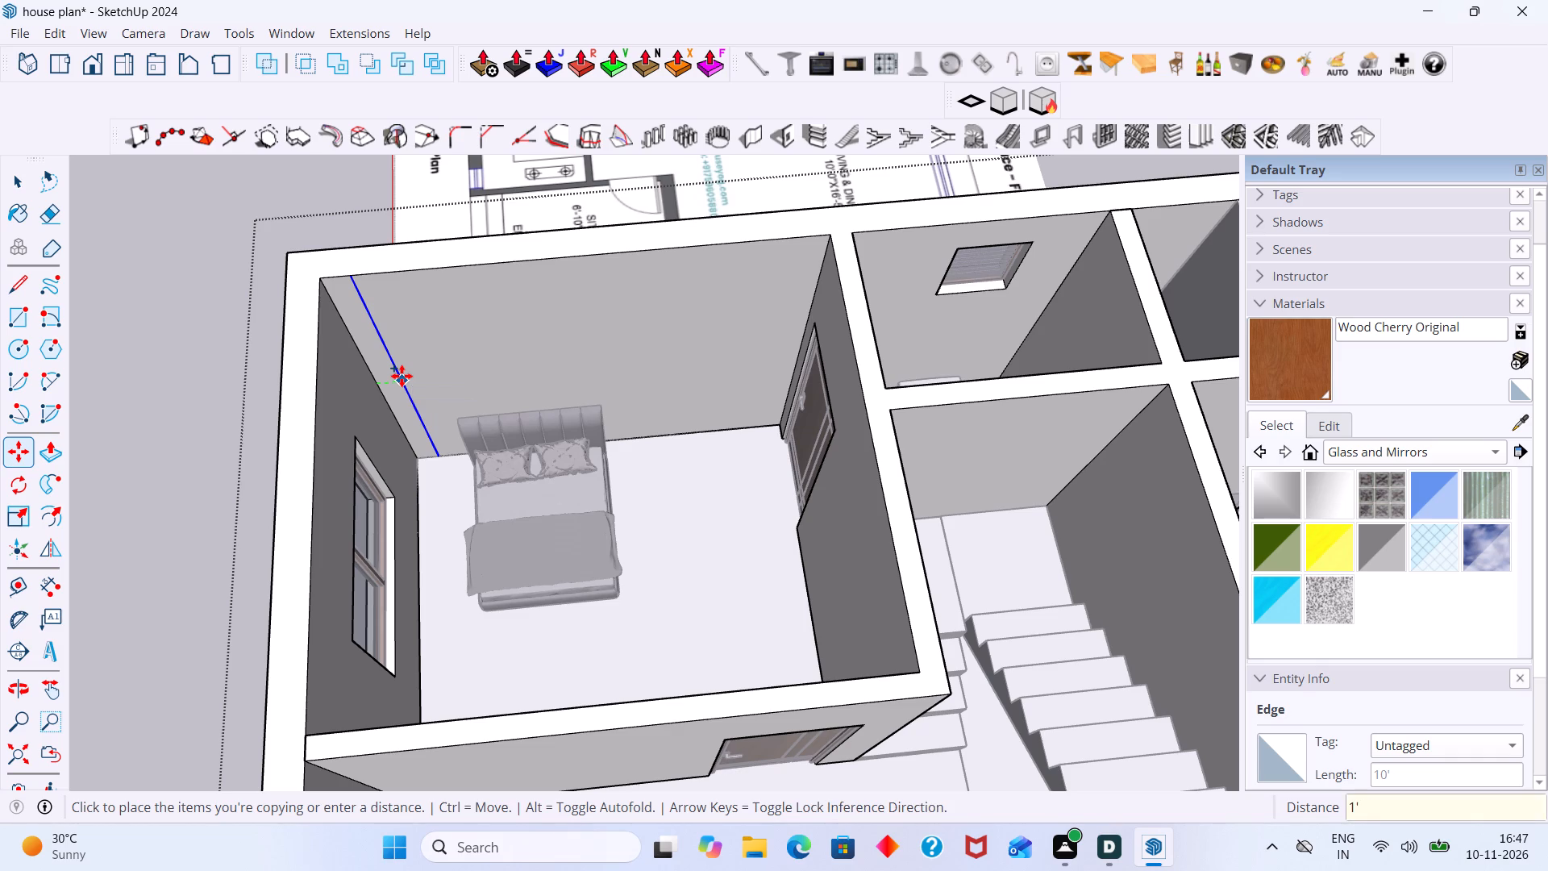
pyautogui.press('Return')
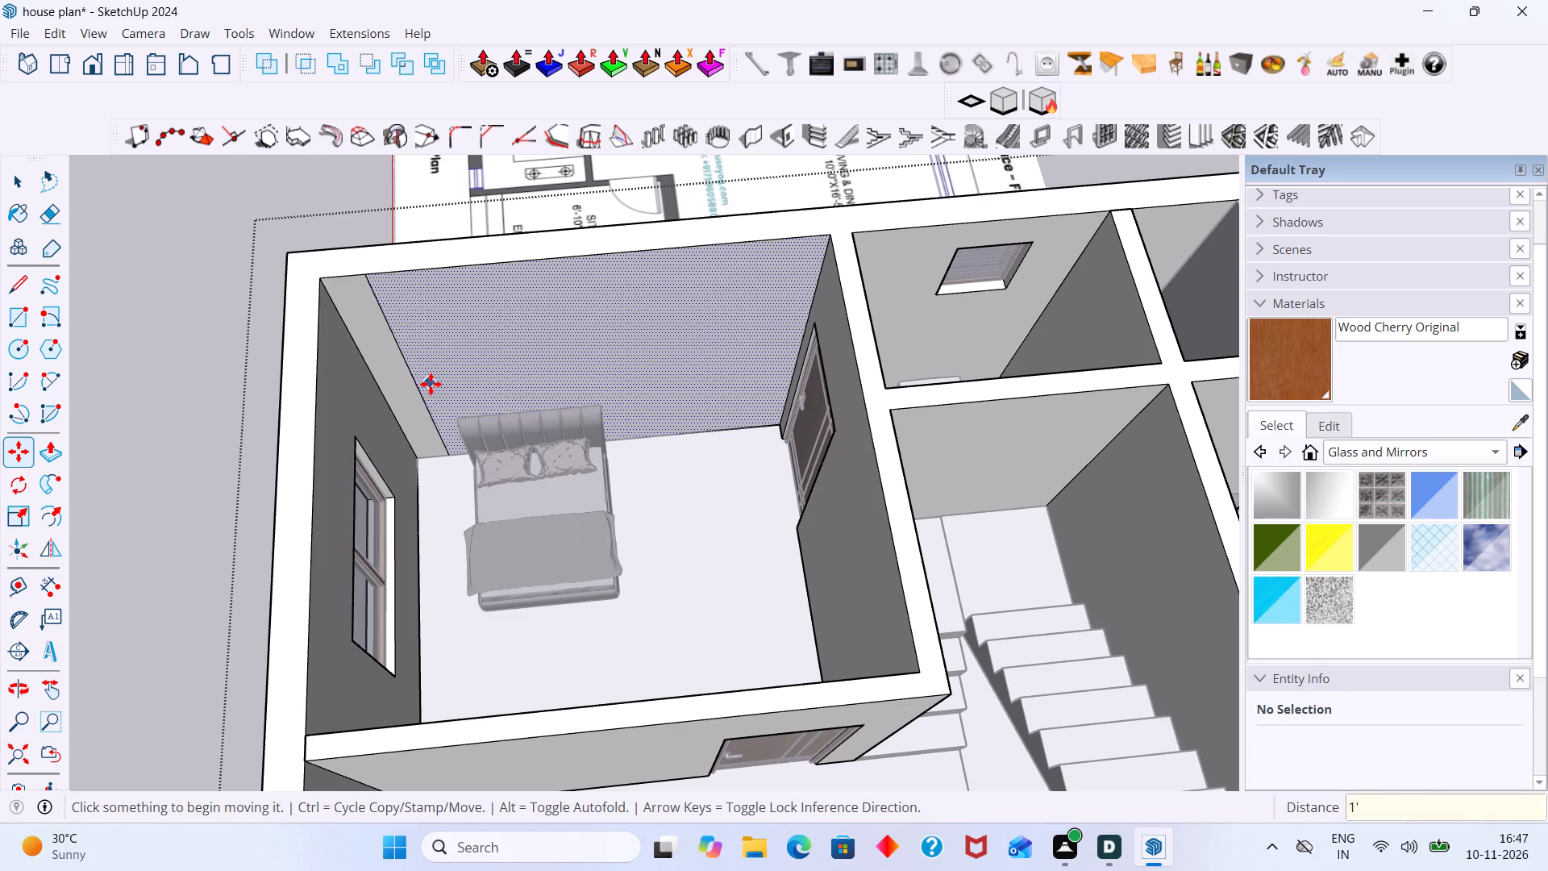
pyautogui.press('space')
# Select the headboard wall's vertical corner edge beside the bedroom door.
pyautogui.moveTo(796, 360); pyautogui.dragTo(957, 317, button='middle')
pyautogui.scroll(2, 818, 290)
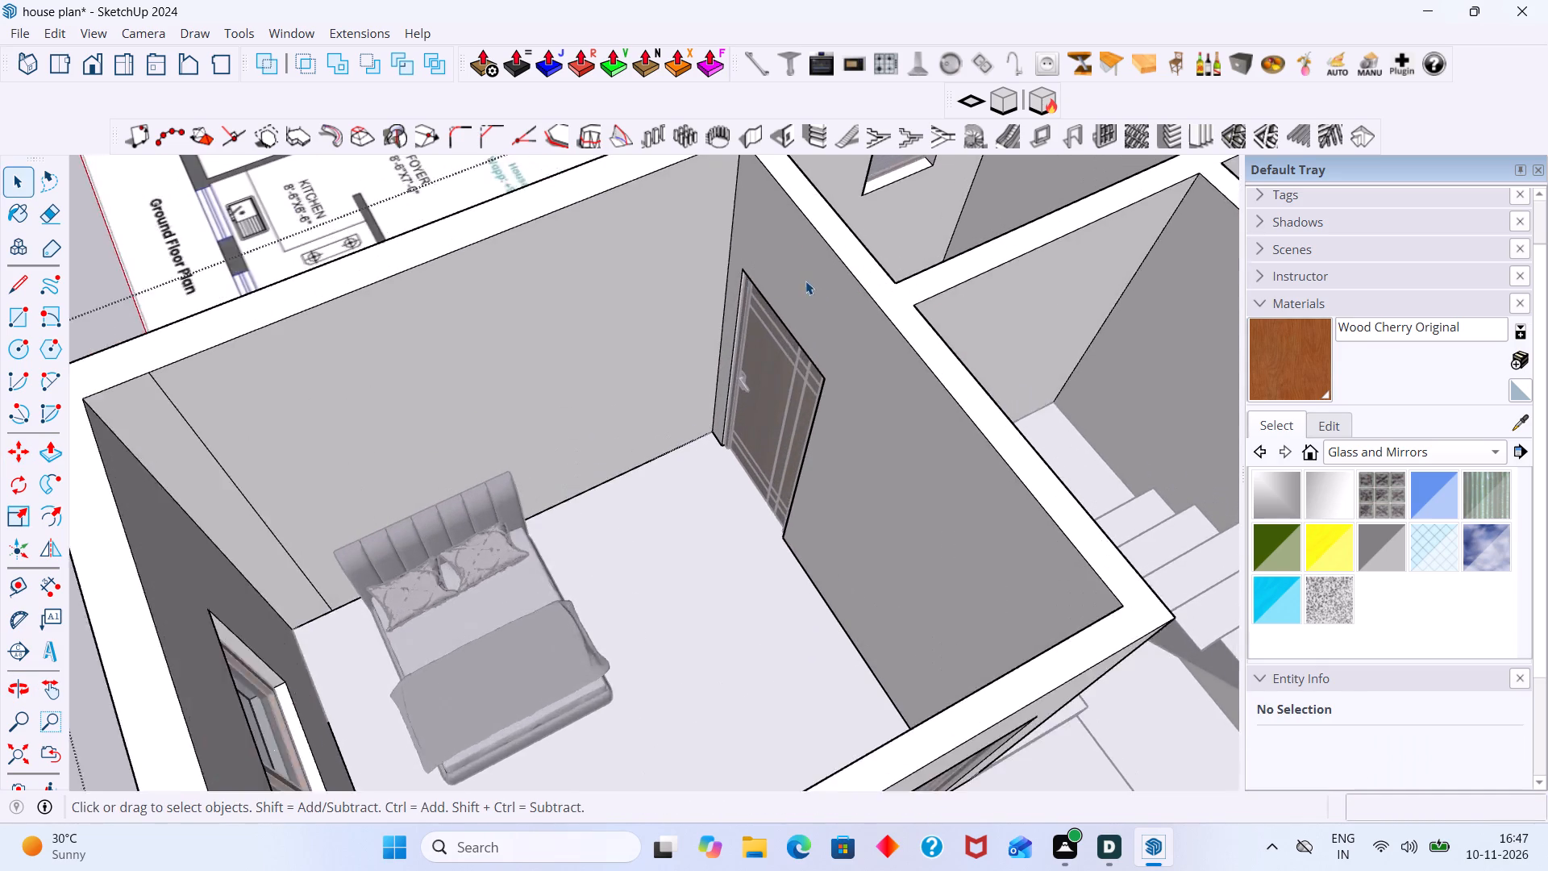
pyautogui.scroll(3, 805, 281)
pyautogui.click(726, 280)
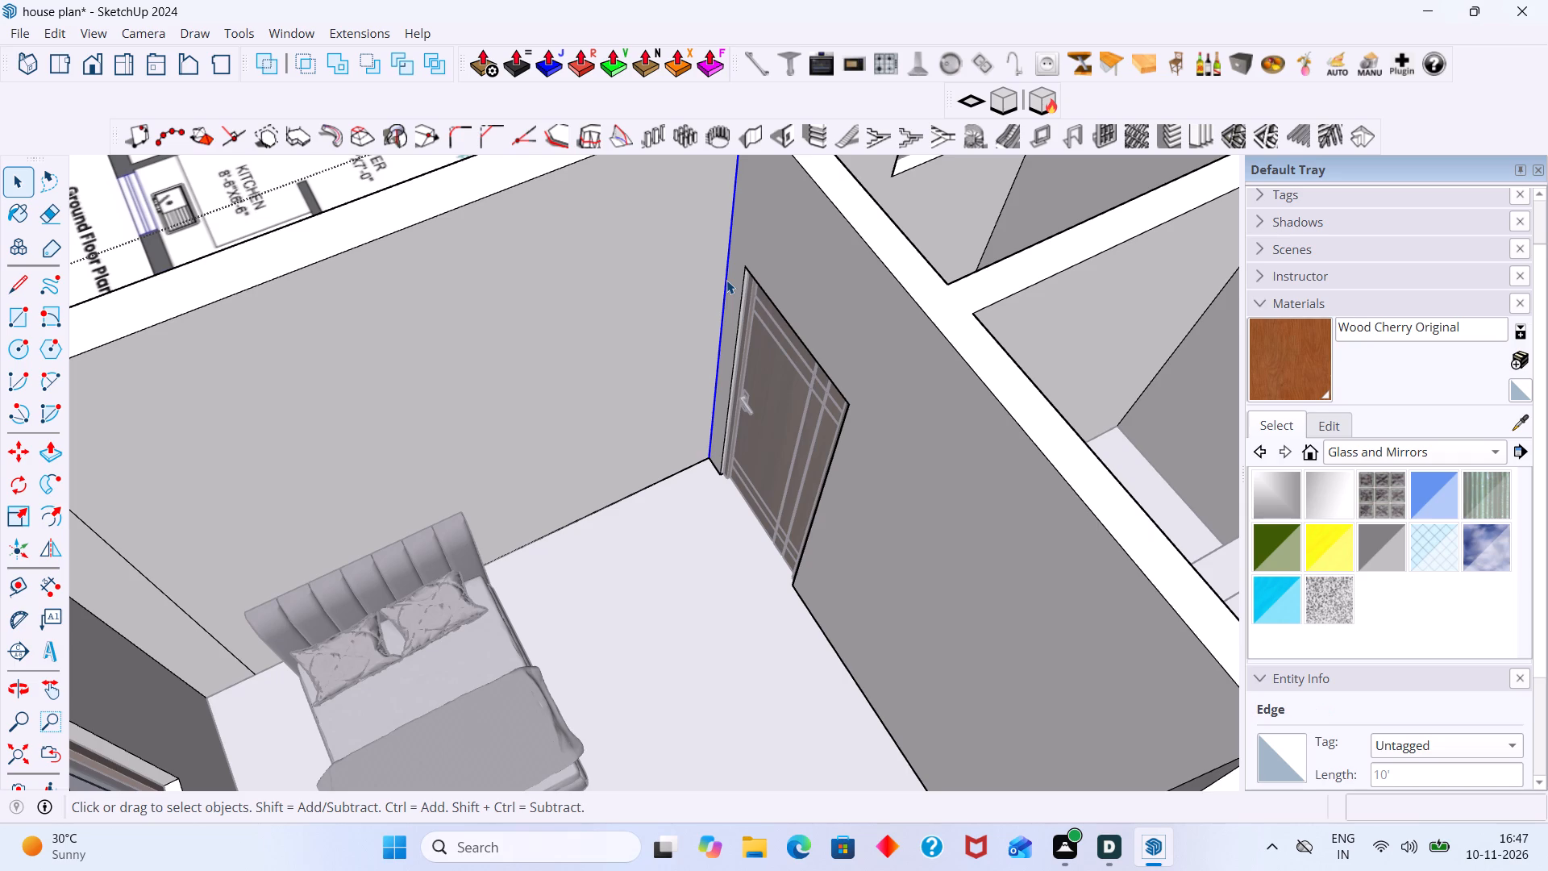
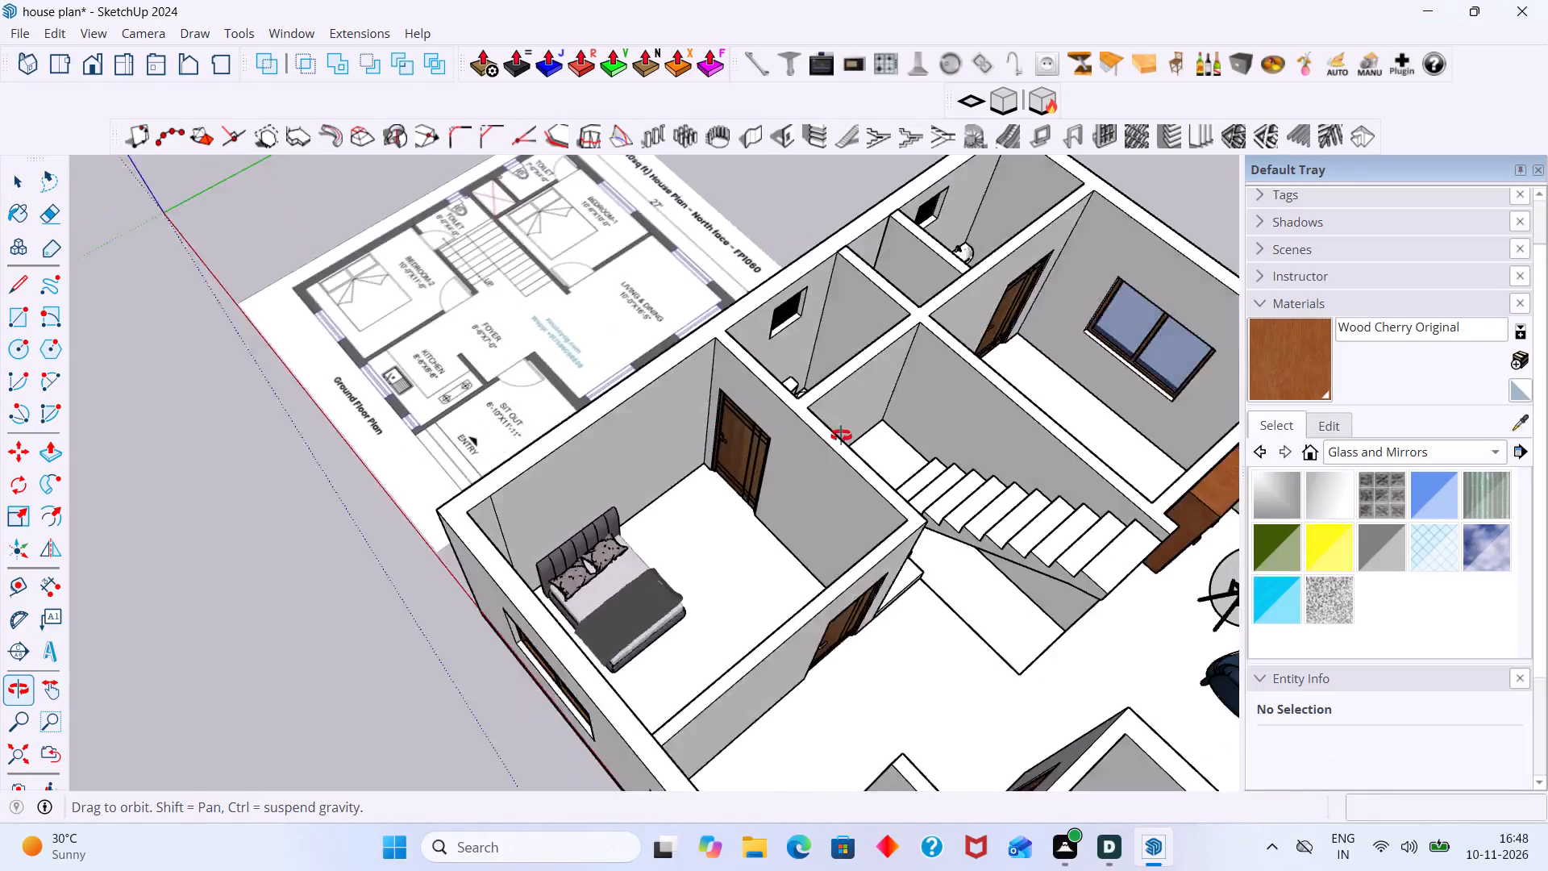
# Undo the 1' copy of the window-side vertical corner edge on the bedroom's headboard wall.
pyautogui.scroll(5, 483, 459)
pyautogui.scroll(-1, 486, 447)
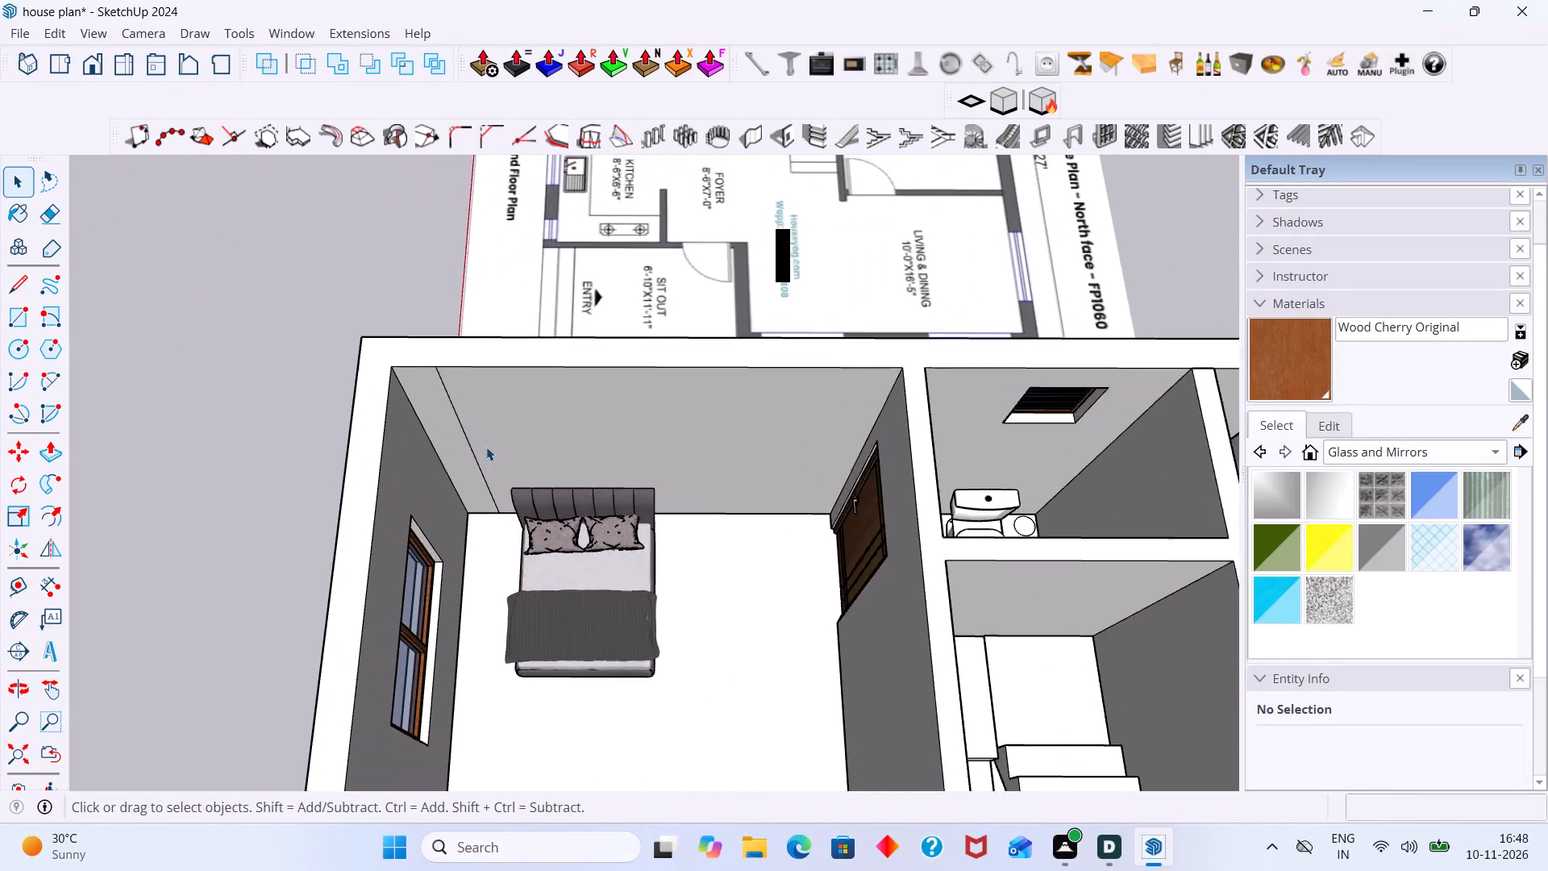
pyautogui.scroll(-1, 486, 447)
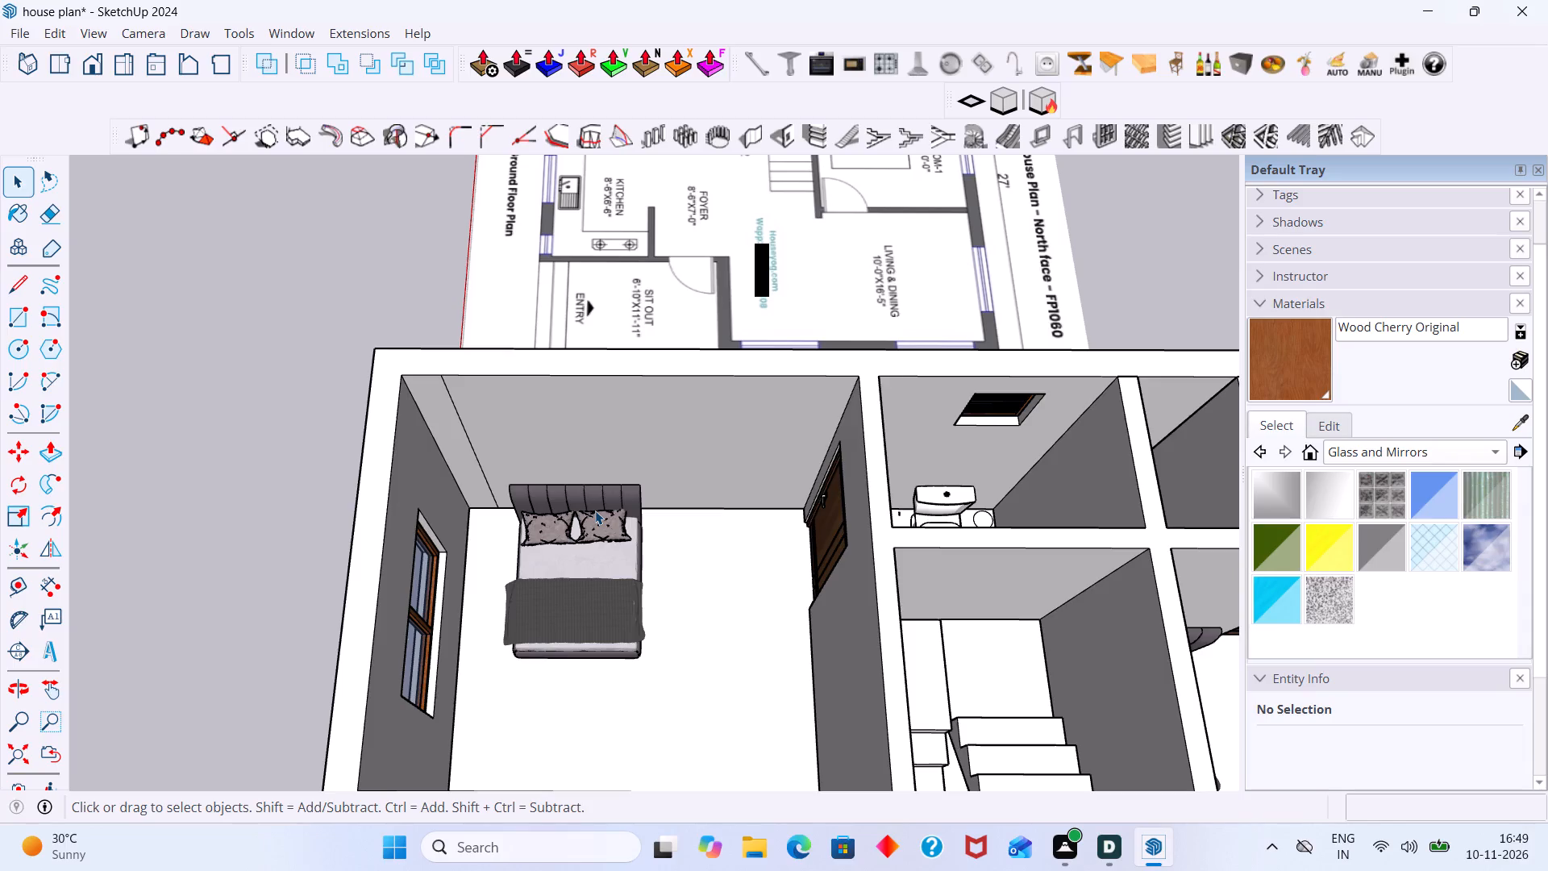
pyautogui.scroll(4, 473, 461)
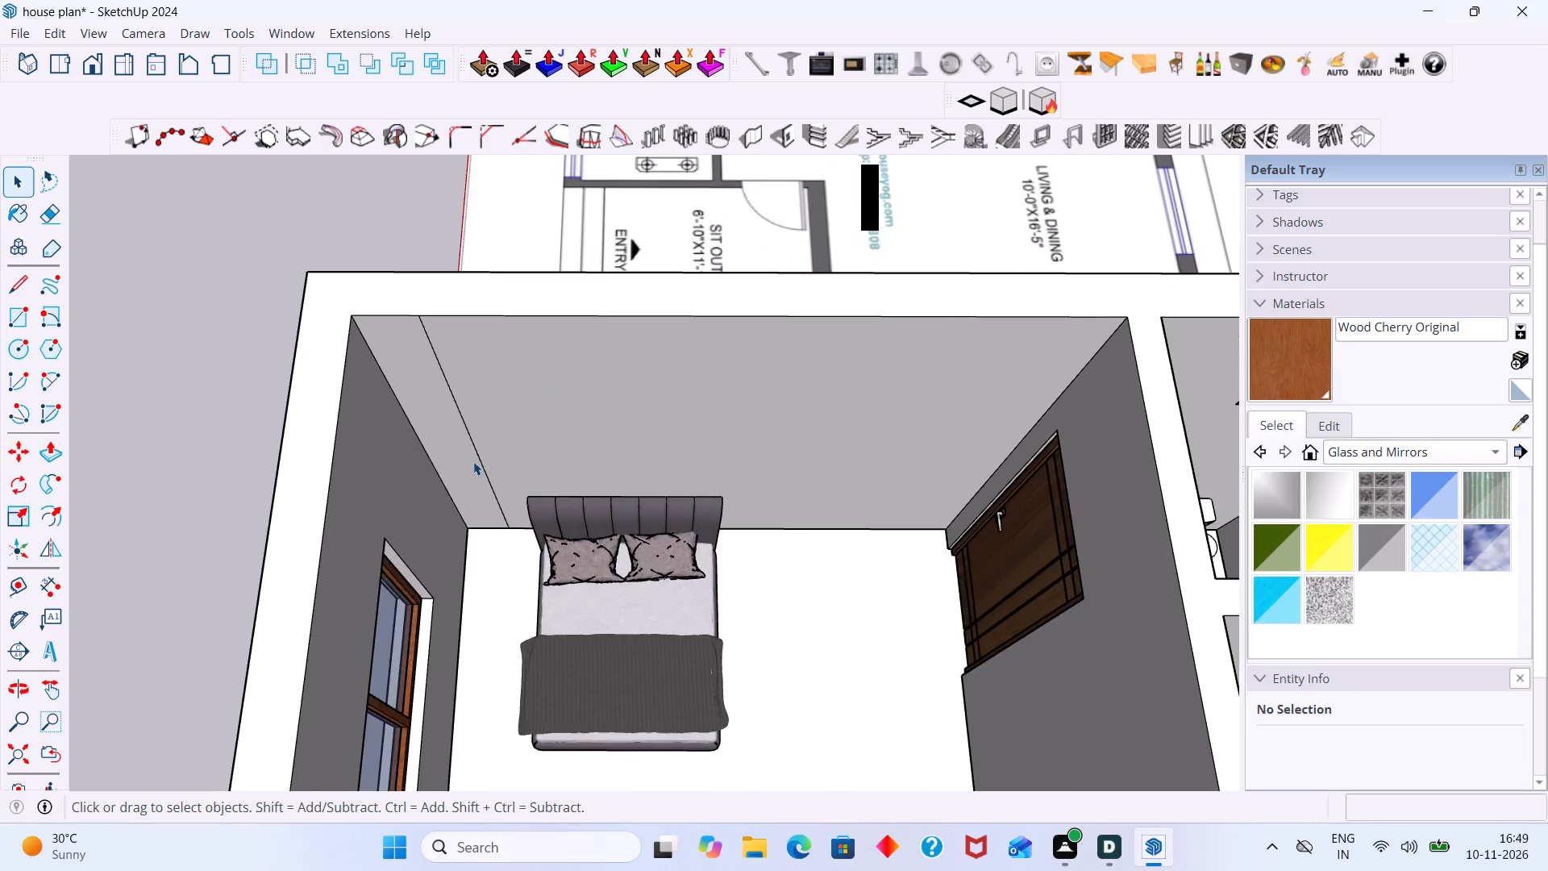
pyautogui.hotkey('ctrl', 'z')
pyautogui.hotkey('ctrl', 'z')
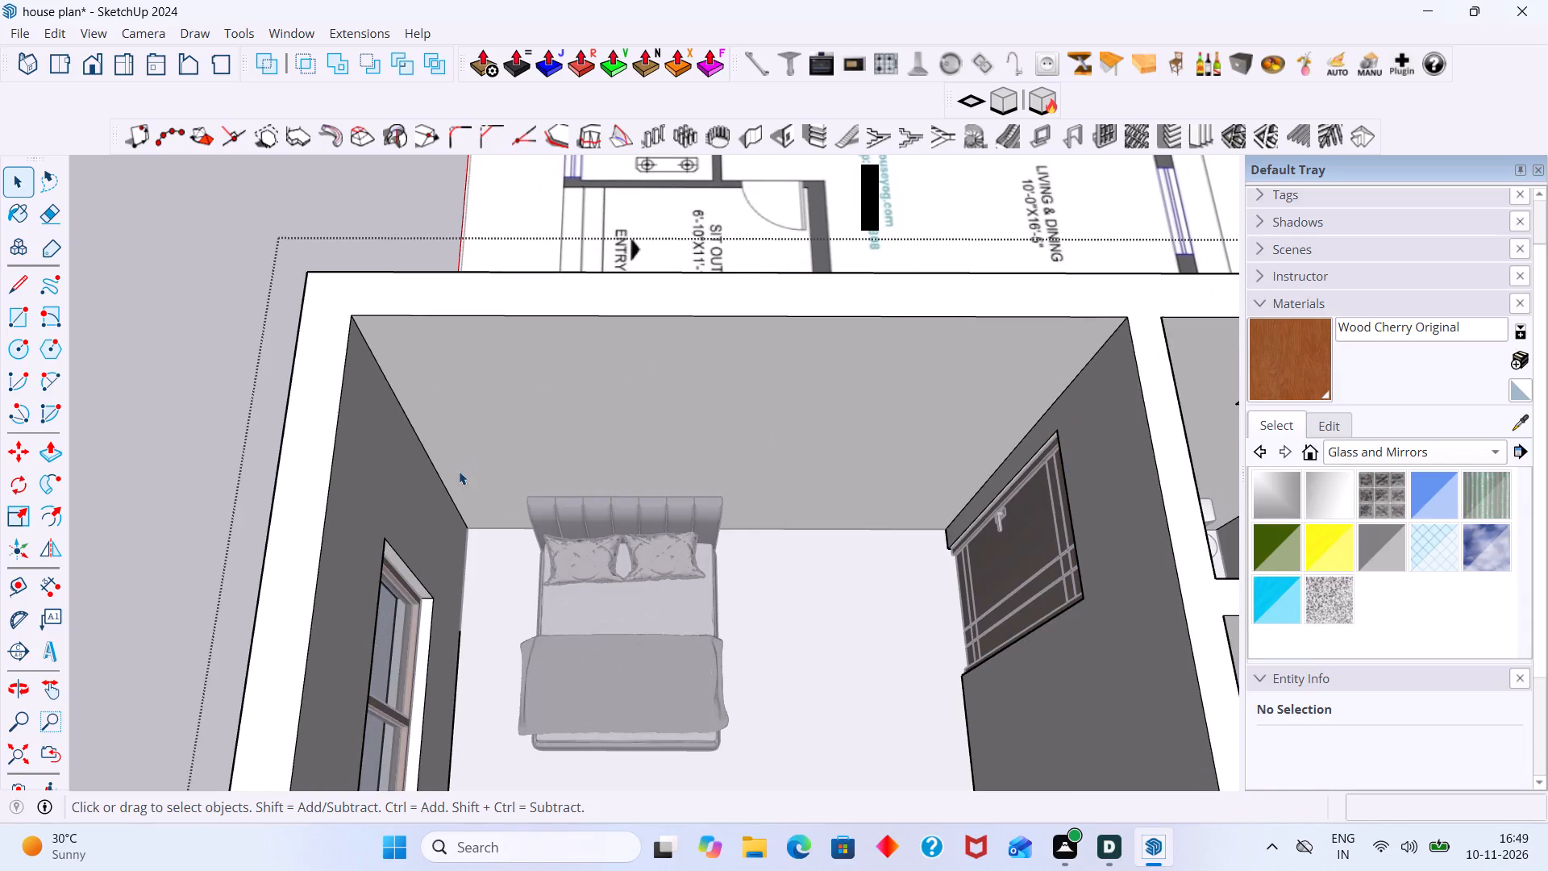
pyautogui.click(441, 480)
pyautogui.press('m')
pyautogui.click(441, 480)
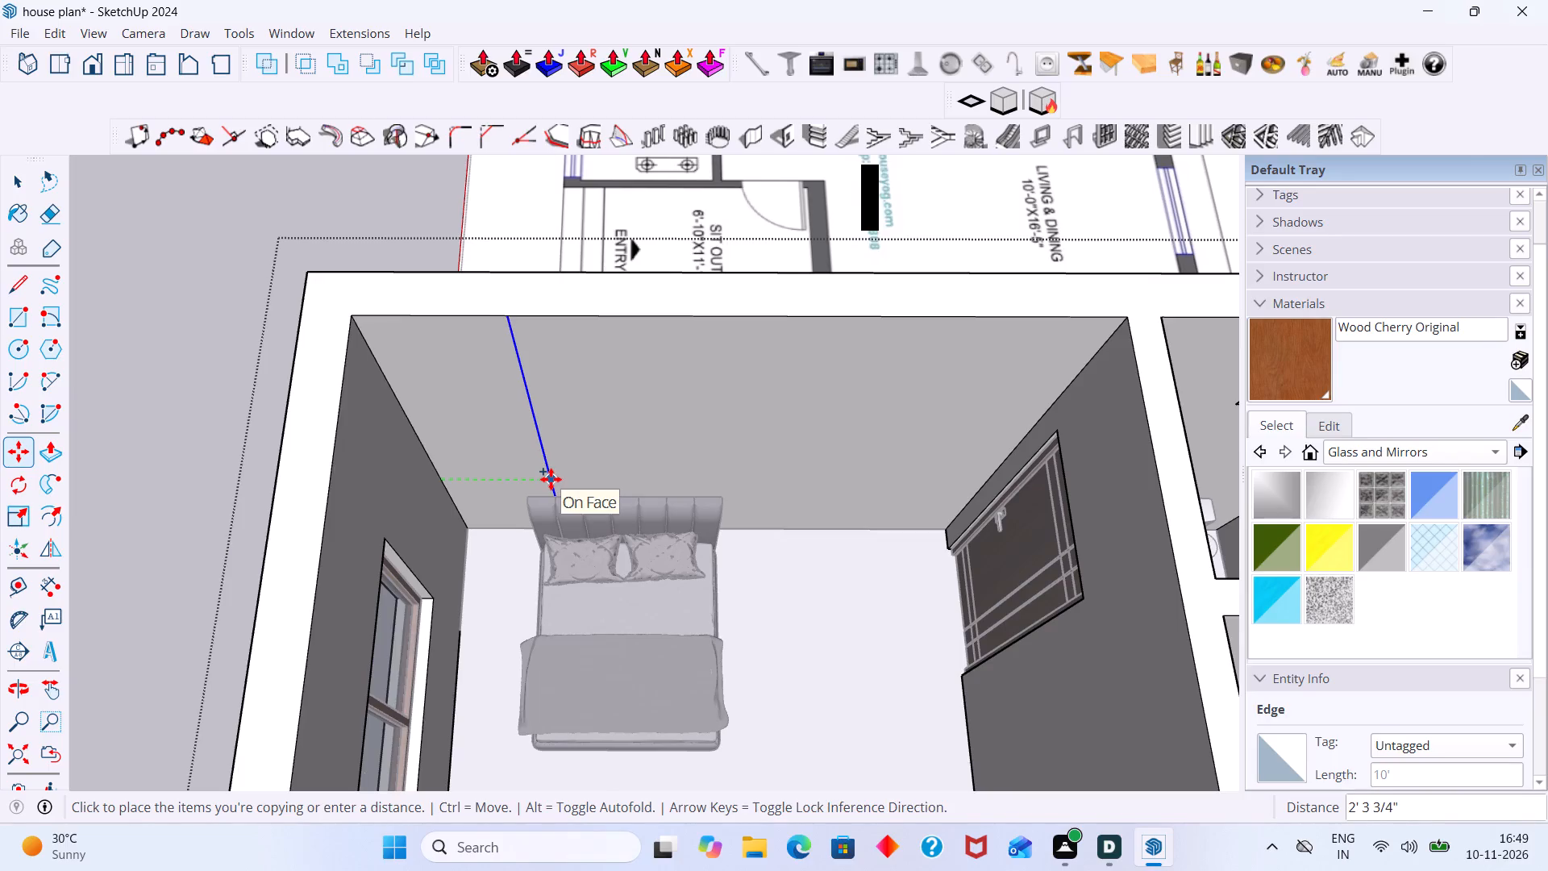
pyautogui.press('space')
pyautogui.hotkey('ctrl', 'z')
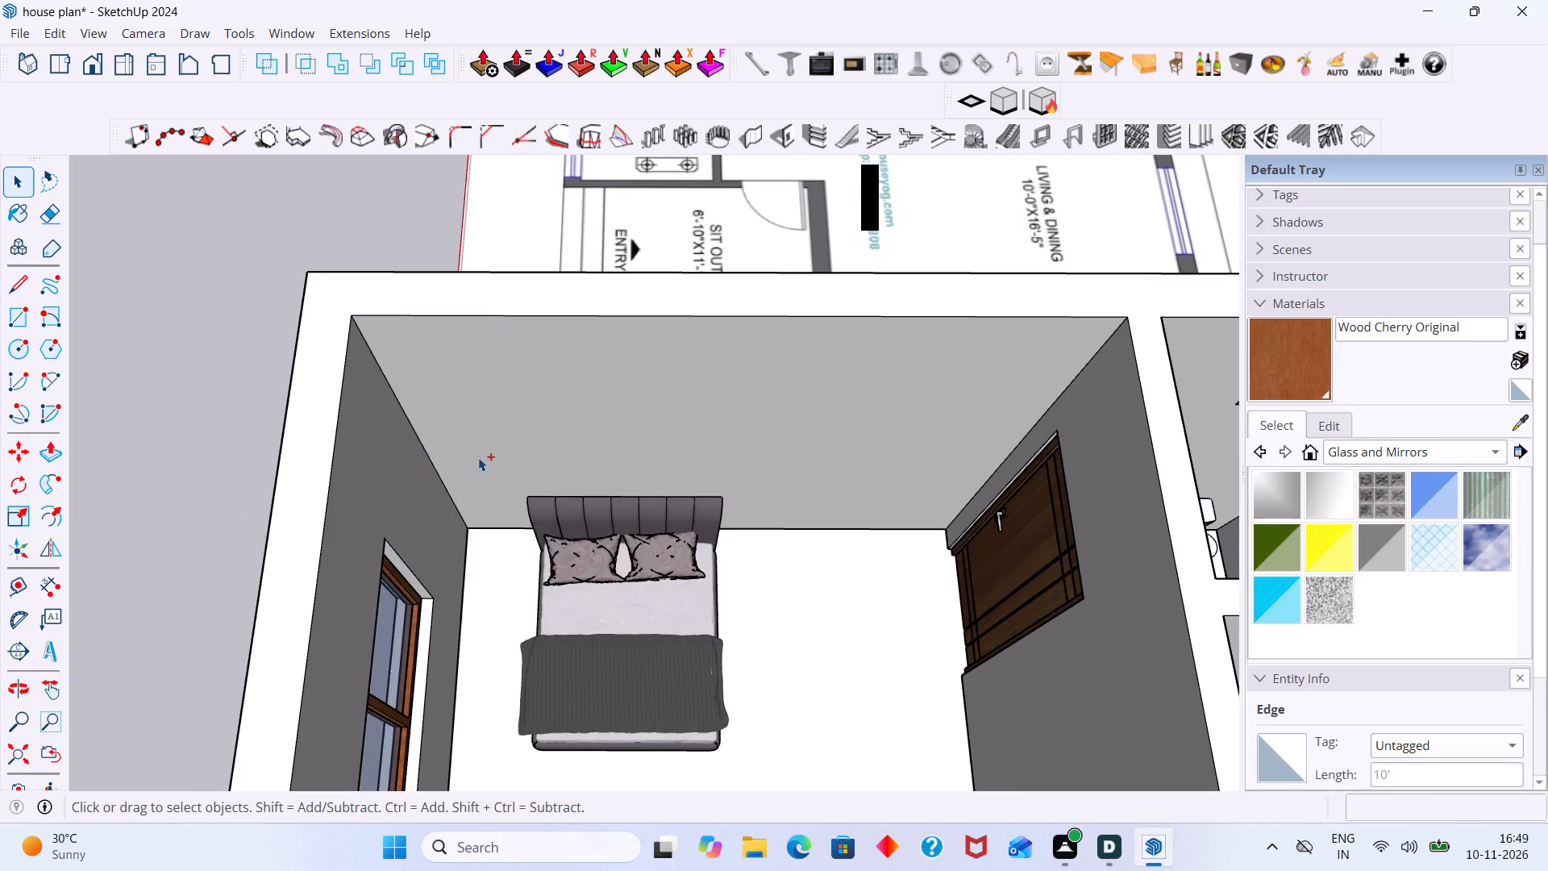
# Inside the house group, draw a 10' vertical line down the headboard wall from the midpoint of its top edge to the floor.
pyautogui.press('l')
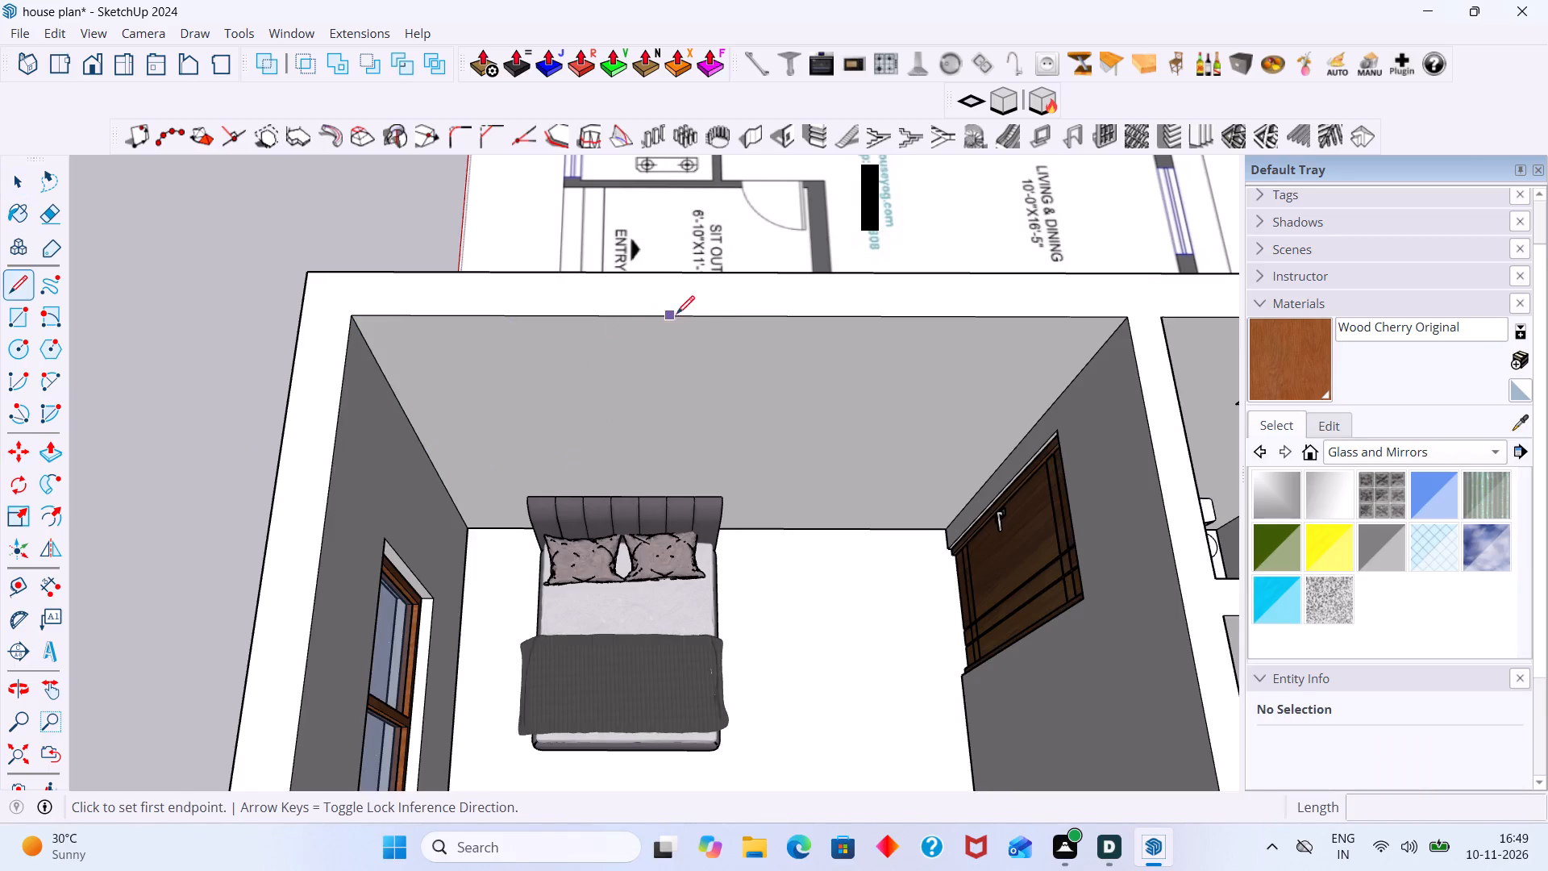
pyautogui.press('space')
pyautogui.doubleClick(702, 350)
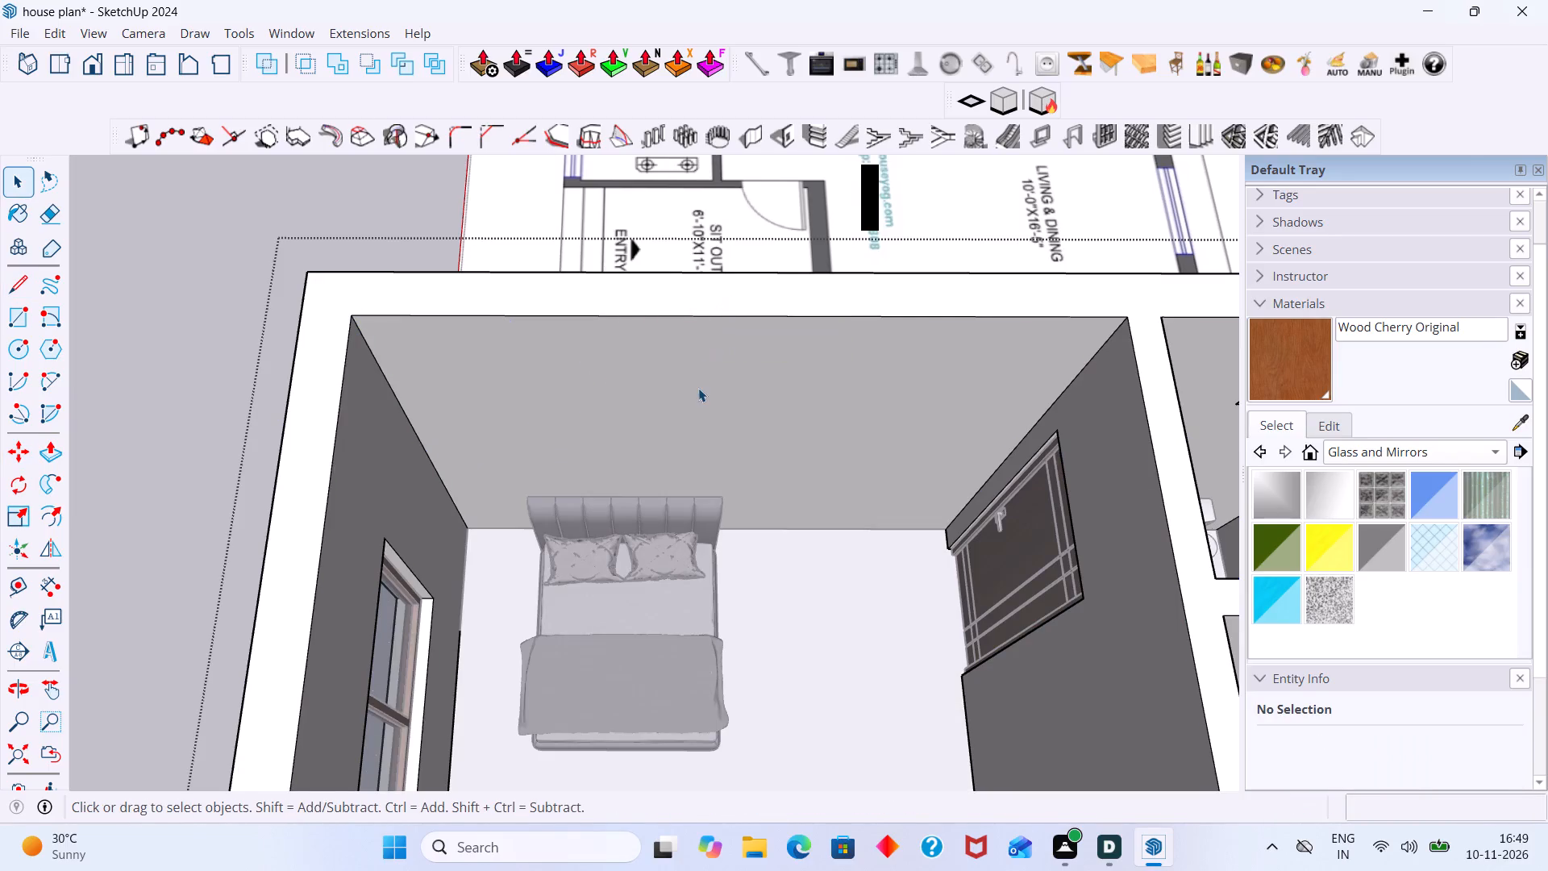
pyautogui.click(698, 388)
pyautogui.press('l')
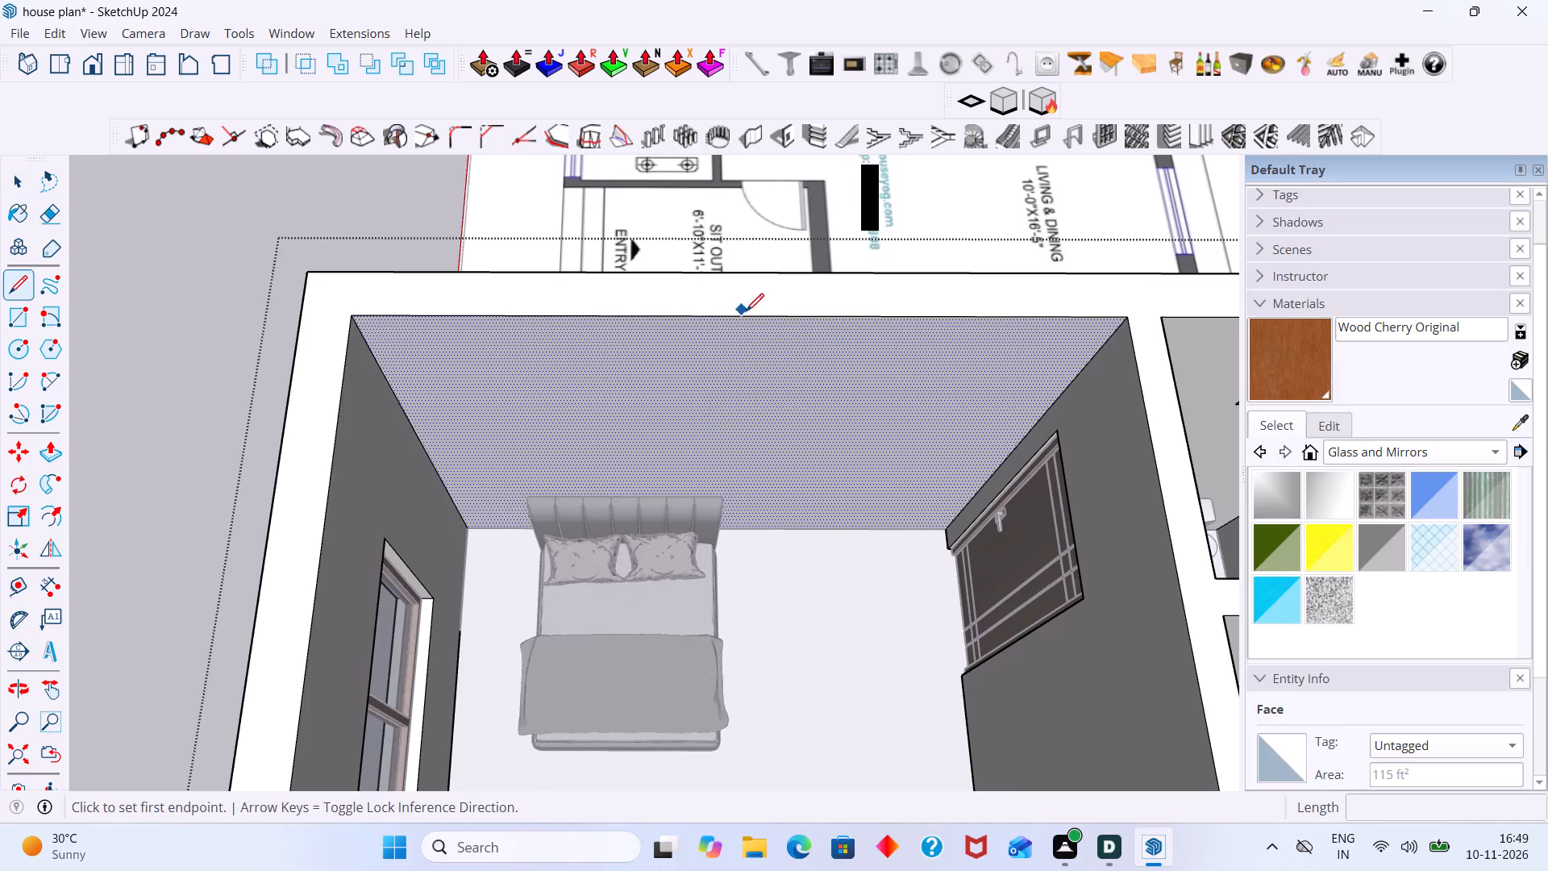
pyautogui.click(741, 319)
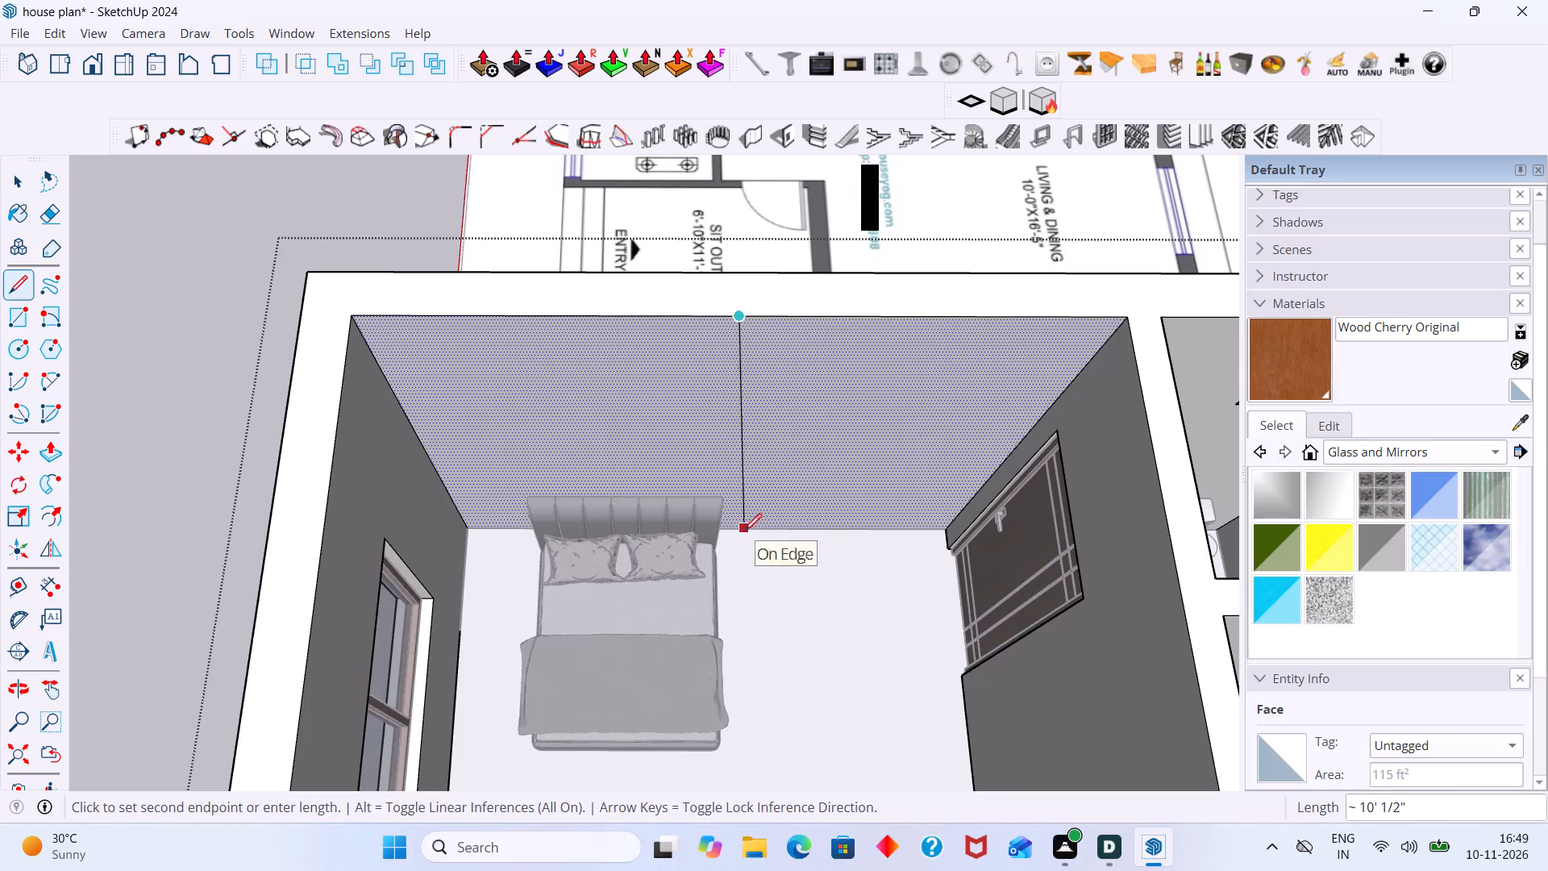
pyautogui.scroll(3, 740, 529)
pyautogui.moveTo(744, 527); pyautogui.dragTo(736, 397, button='middle')
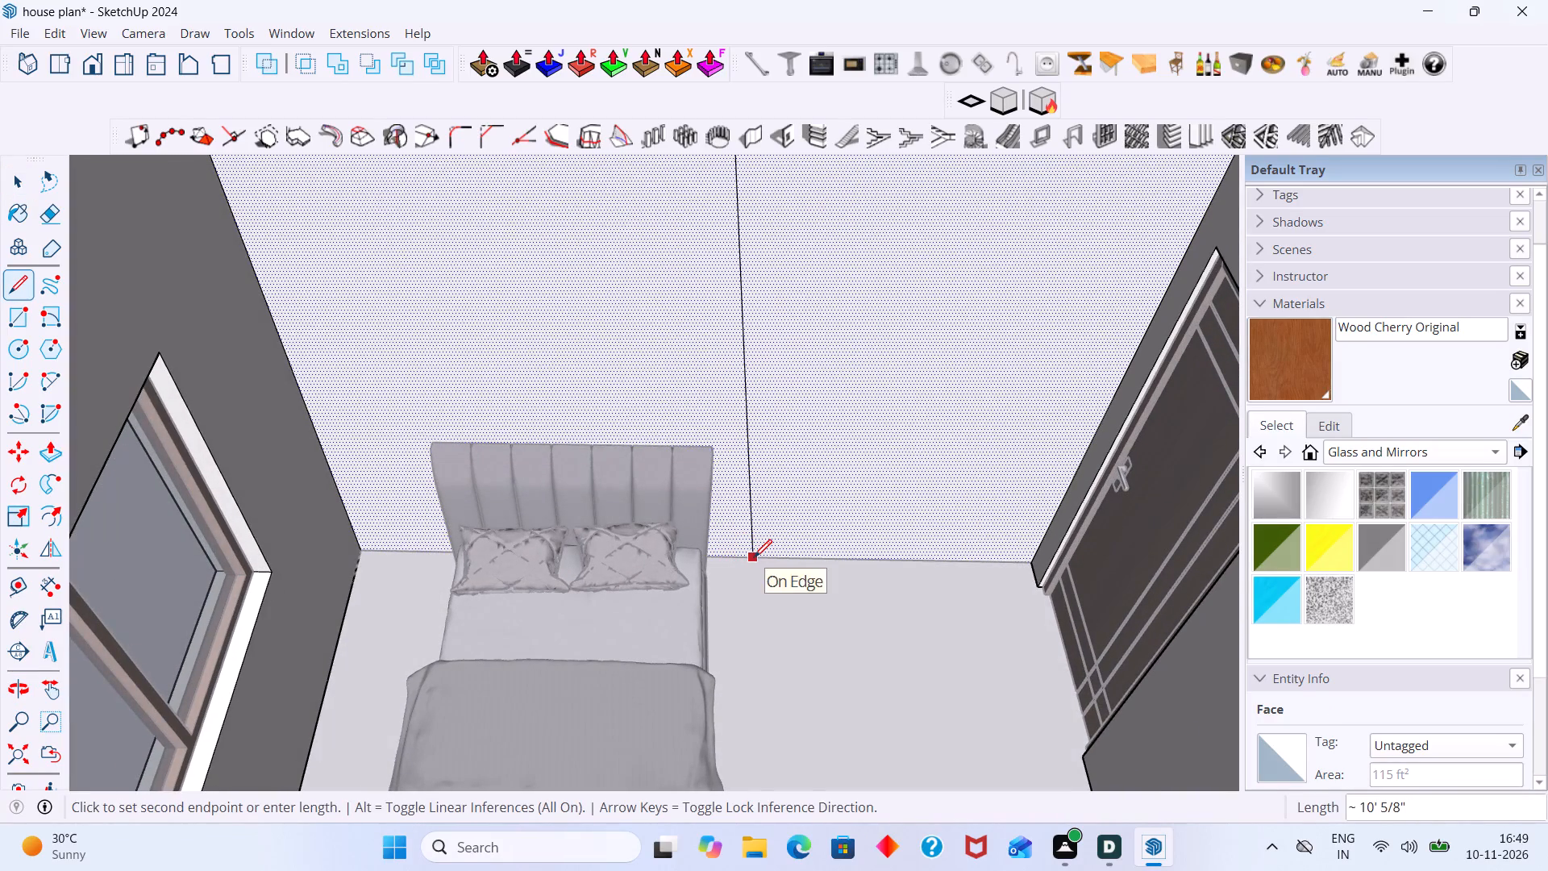
pyautogui.scroll(-6, 754, 557)
pyautogui.scroll(7, 744, 556)
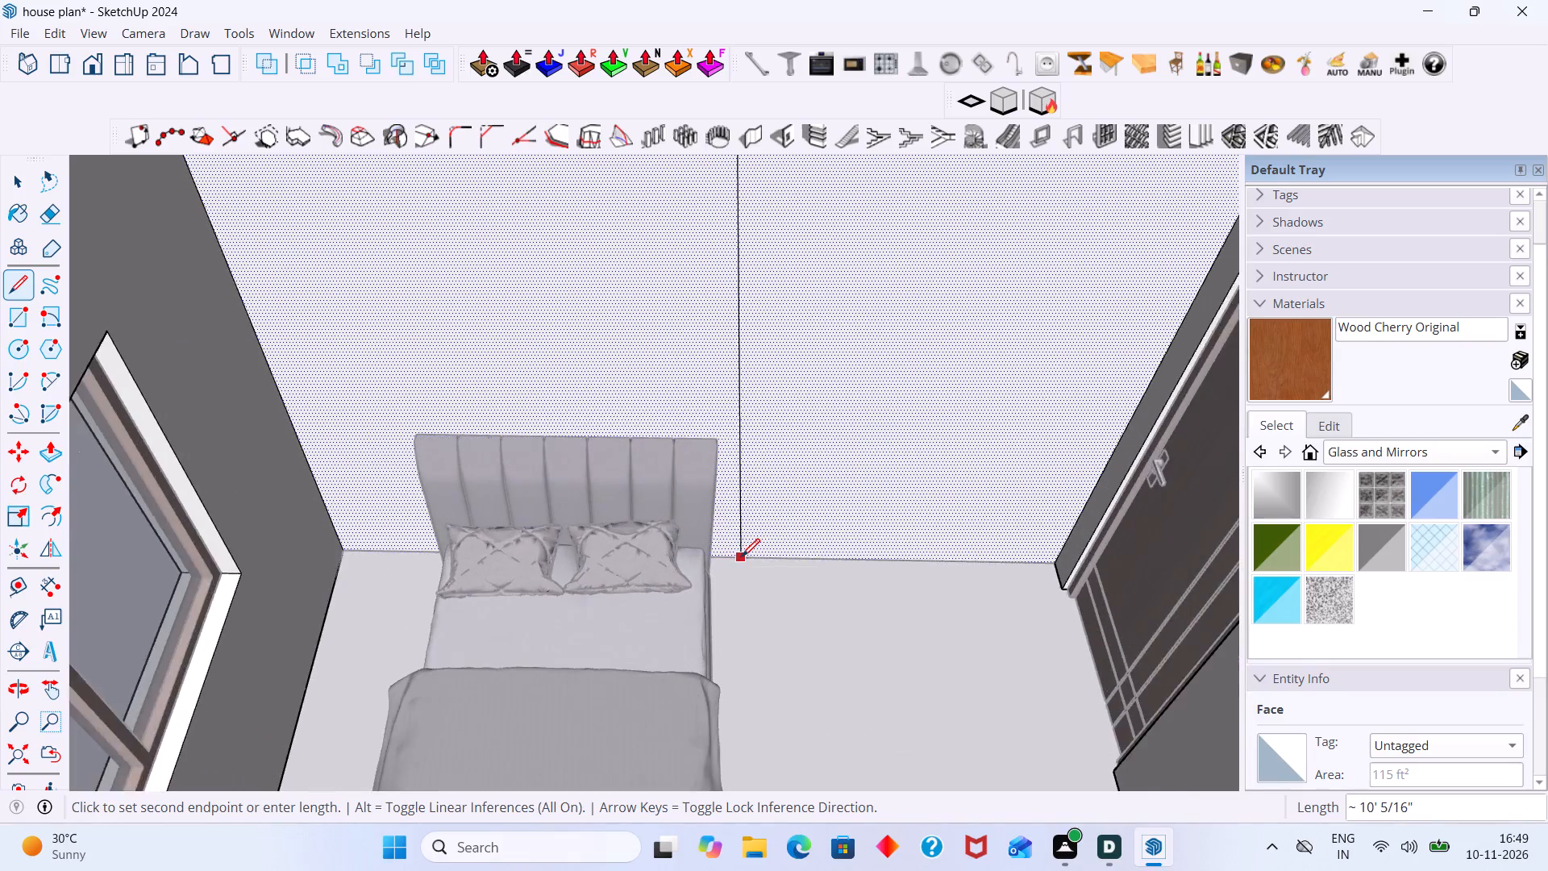
pyautogui.press('Up')
pyautogui.moveTo(730, 543); pyautogui.dragTo(705, 632, button='middle')
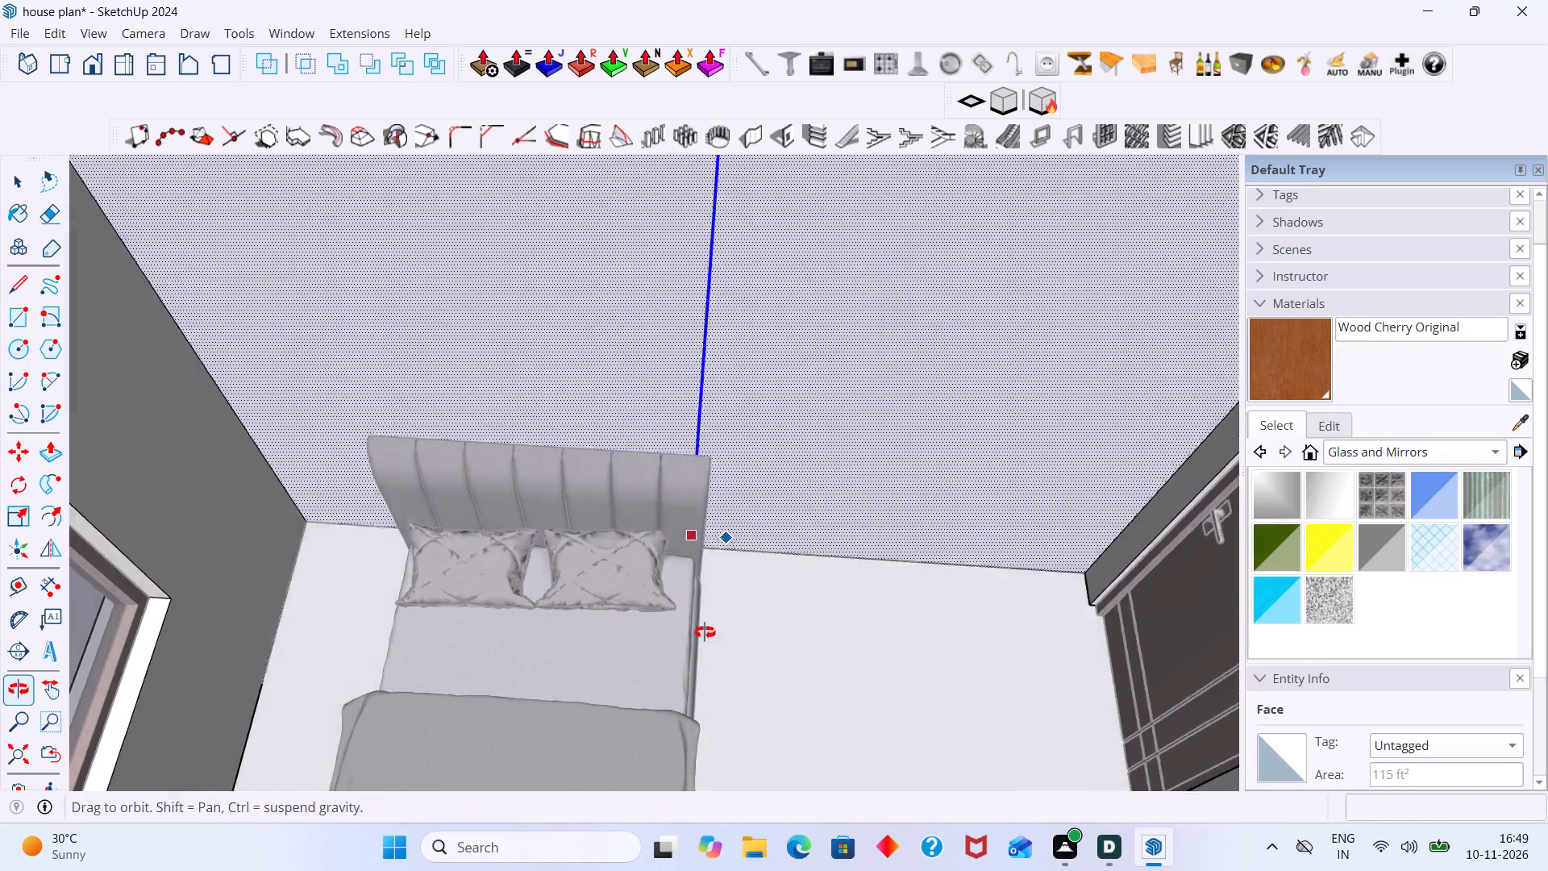
pyautogui.moveTo(705, 632); pyautogui.dragTo(705, 617, button='middle')
pyautogui.moveTo(764, 469); pyautogui.dragTo(692, 648, button='middle')
pyautogui.scroll(2, 689, 571)
pyautogui.moveTo(675, 535); pyautogui.dragTo(702, 431, button='middle')
pyautogui.scroll(2, 660, 610)
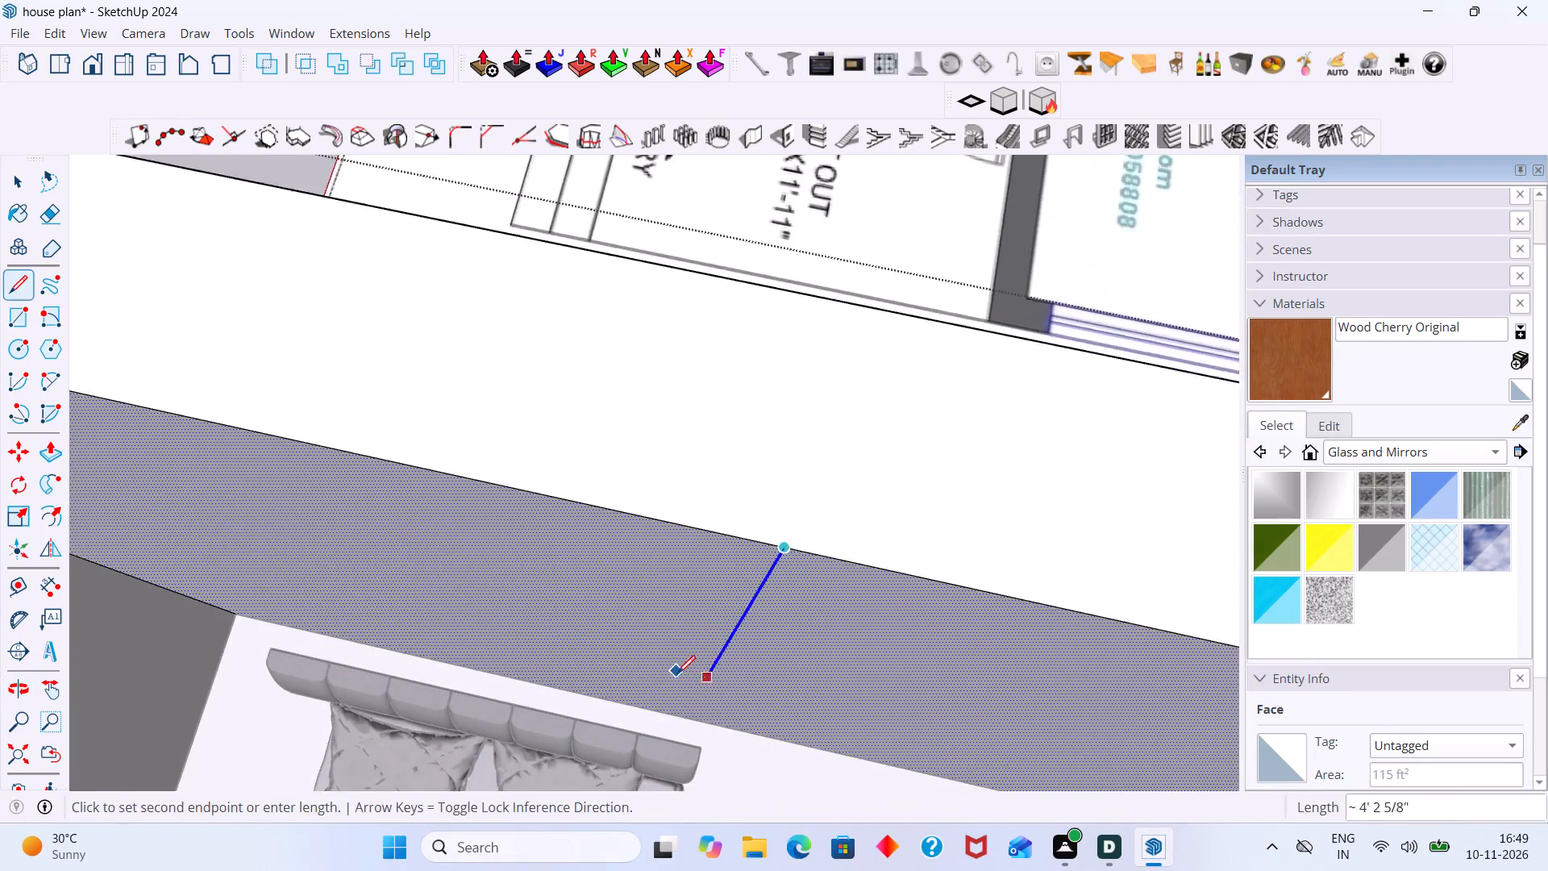
pyautogui.scroll(2, 677, 673)
pyautogui.click(682, 722)
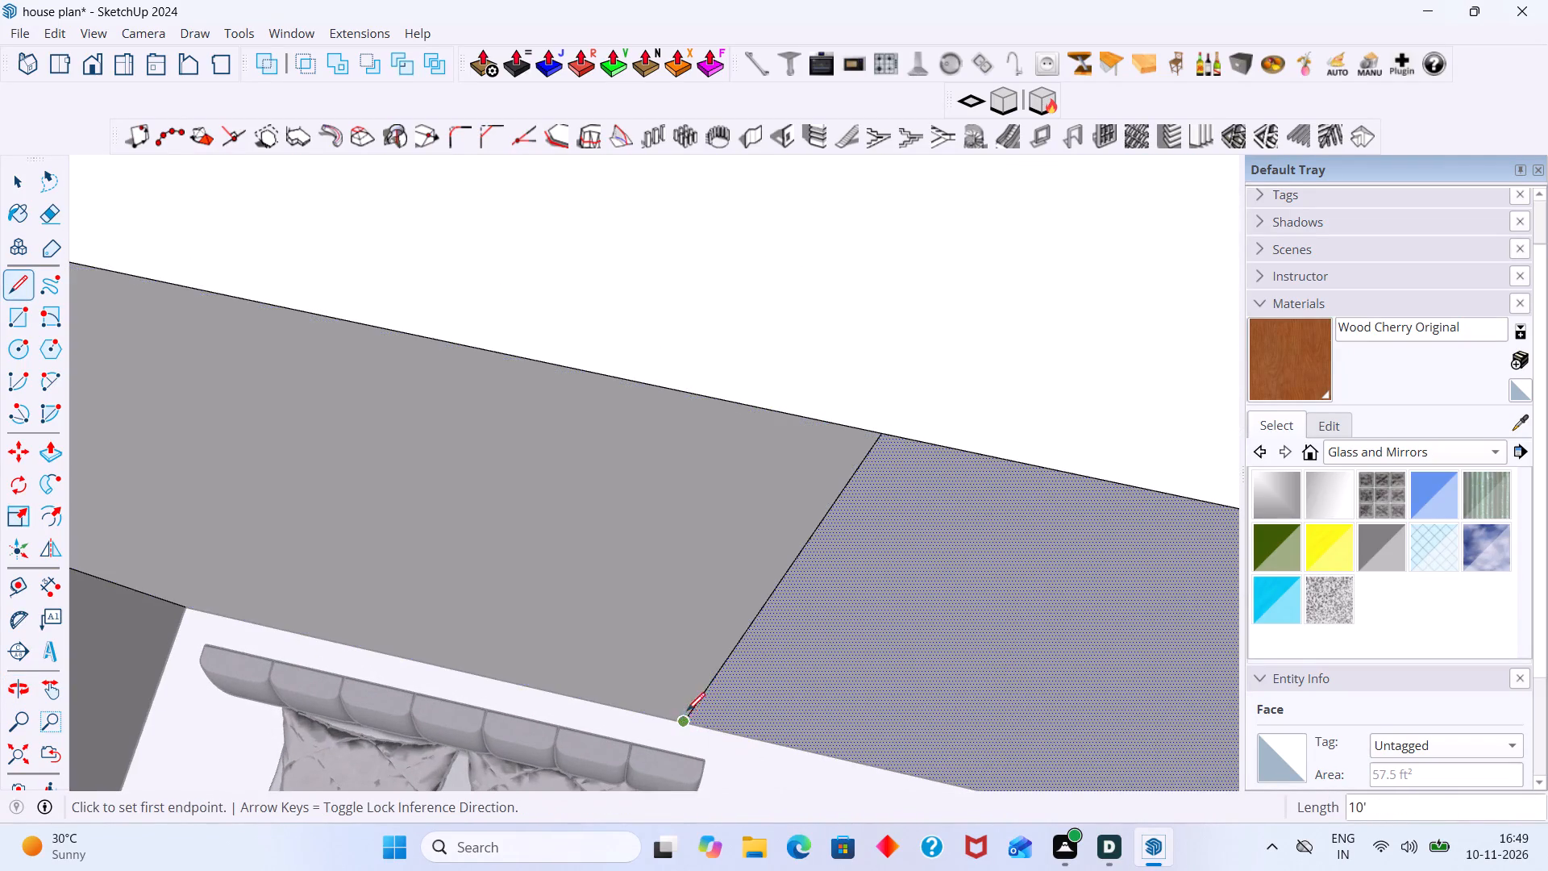
pyautogui.press('space')
pyautogui.scroll(-8, 698, 675)
pyautogui.moveTo(761, 674); pyautogui.dragTo(864, 609, button='middle')
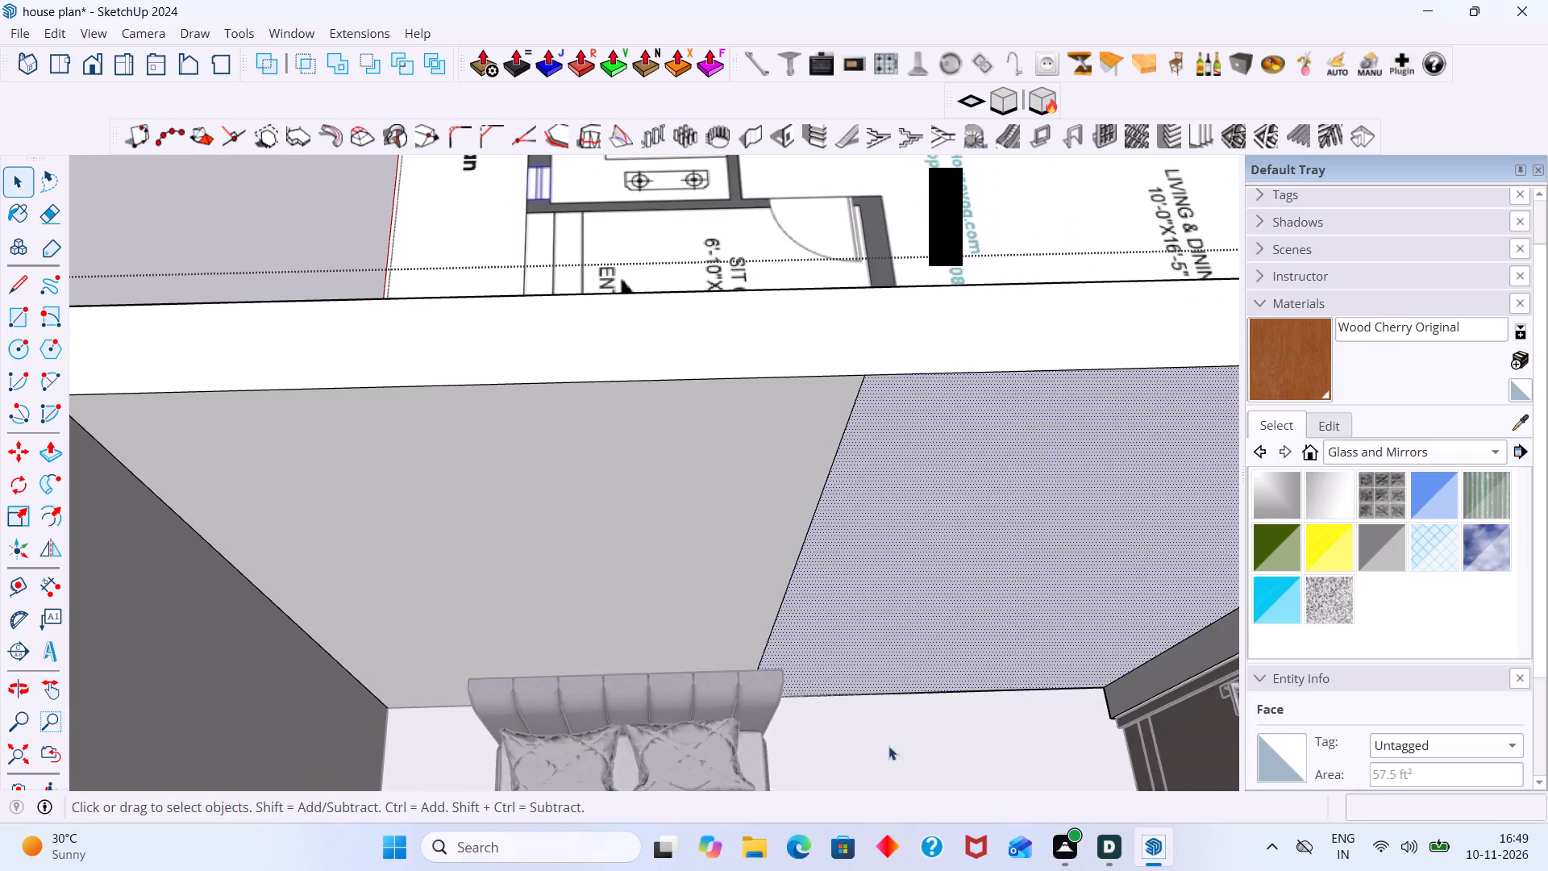
pyautogui.click(888, 745)
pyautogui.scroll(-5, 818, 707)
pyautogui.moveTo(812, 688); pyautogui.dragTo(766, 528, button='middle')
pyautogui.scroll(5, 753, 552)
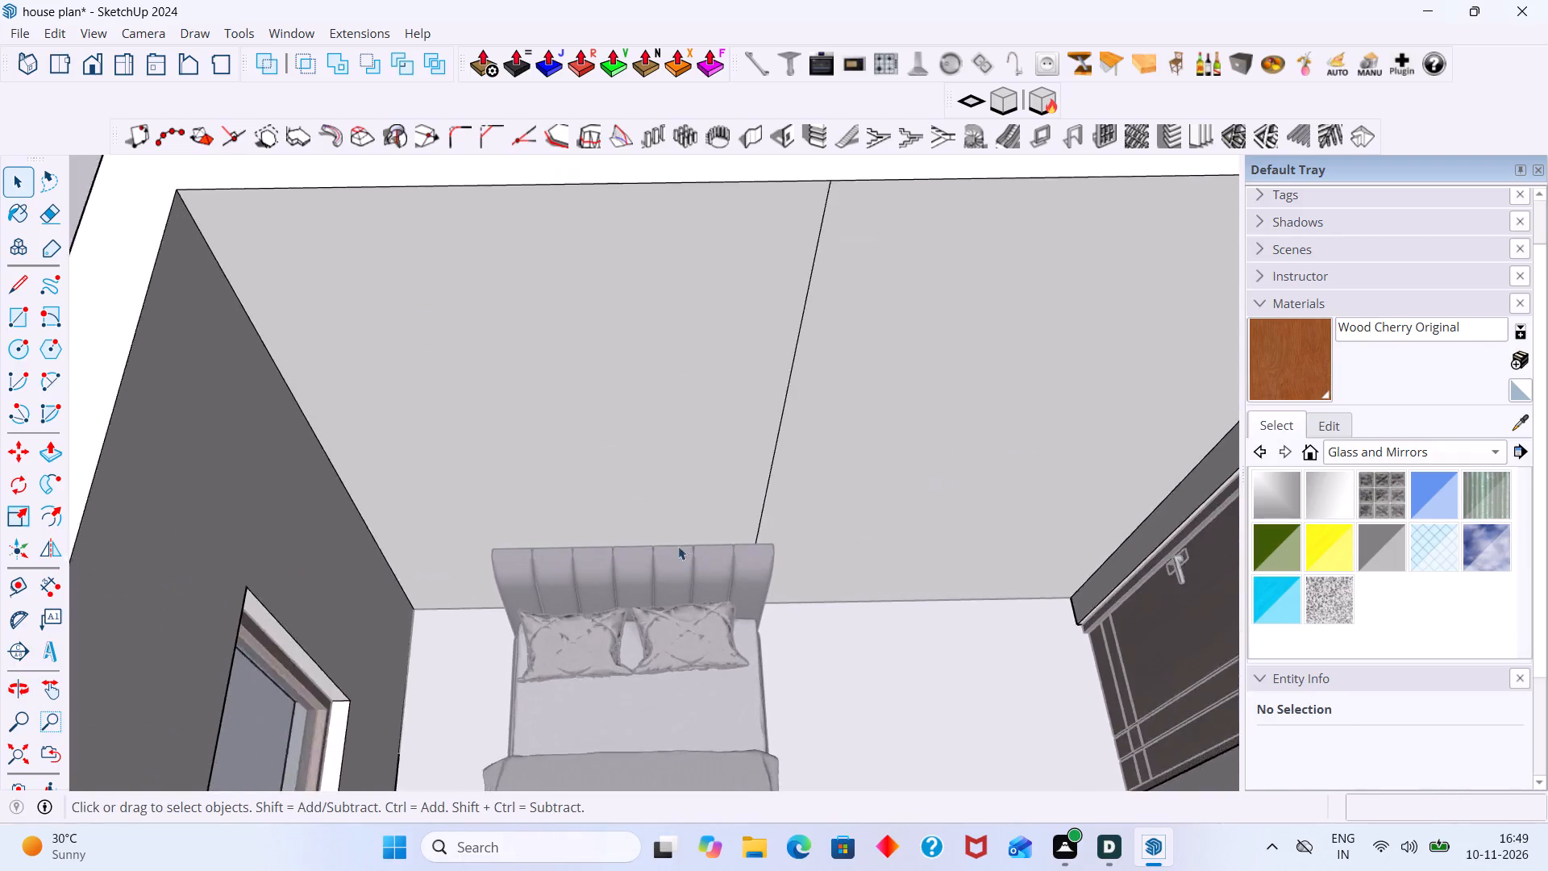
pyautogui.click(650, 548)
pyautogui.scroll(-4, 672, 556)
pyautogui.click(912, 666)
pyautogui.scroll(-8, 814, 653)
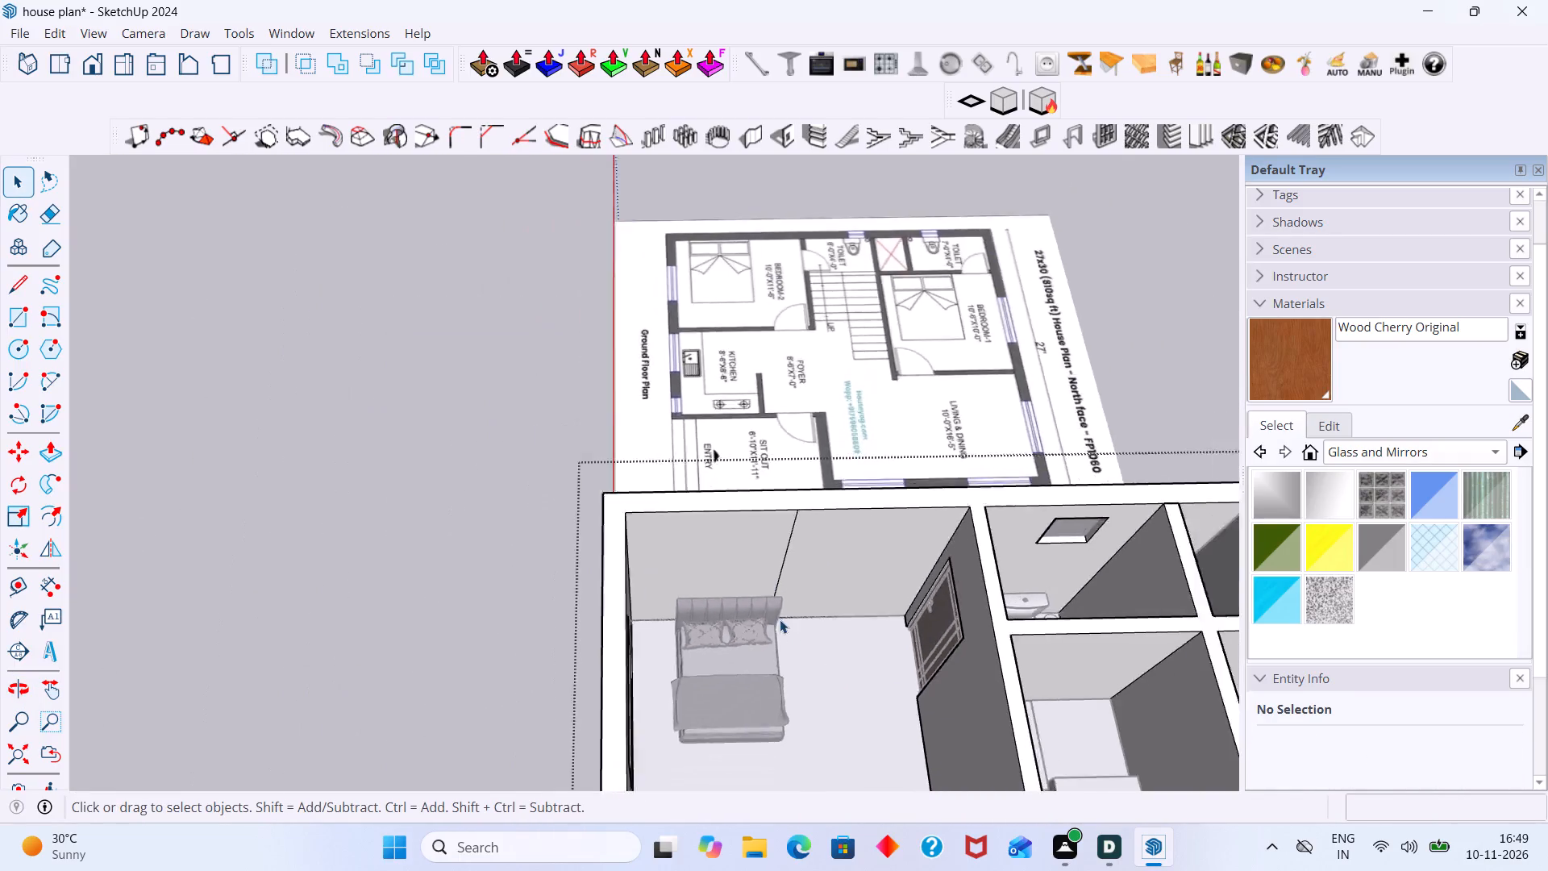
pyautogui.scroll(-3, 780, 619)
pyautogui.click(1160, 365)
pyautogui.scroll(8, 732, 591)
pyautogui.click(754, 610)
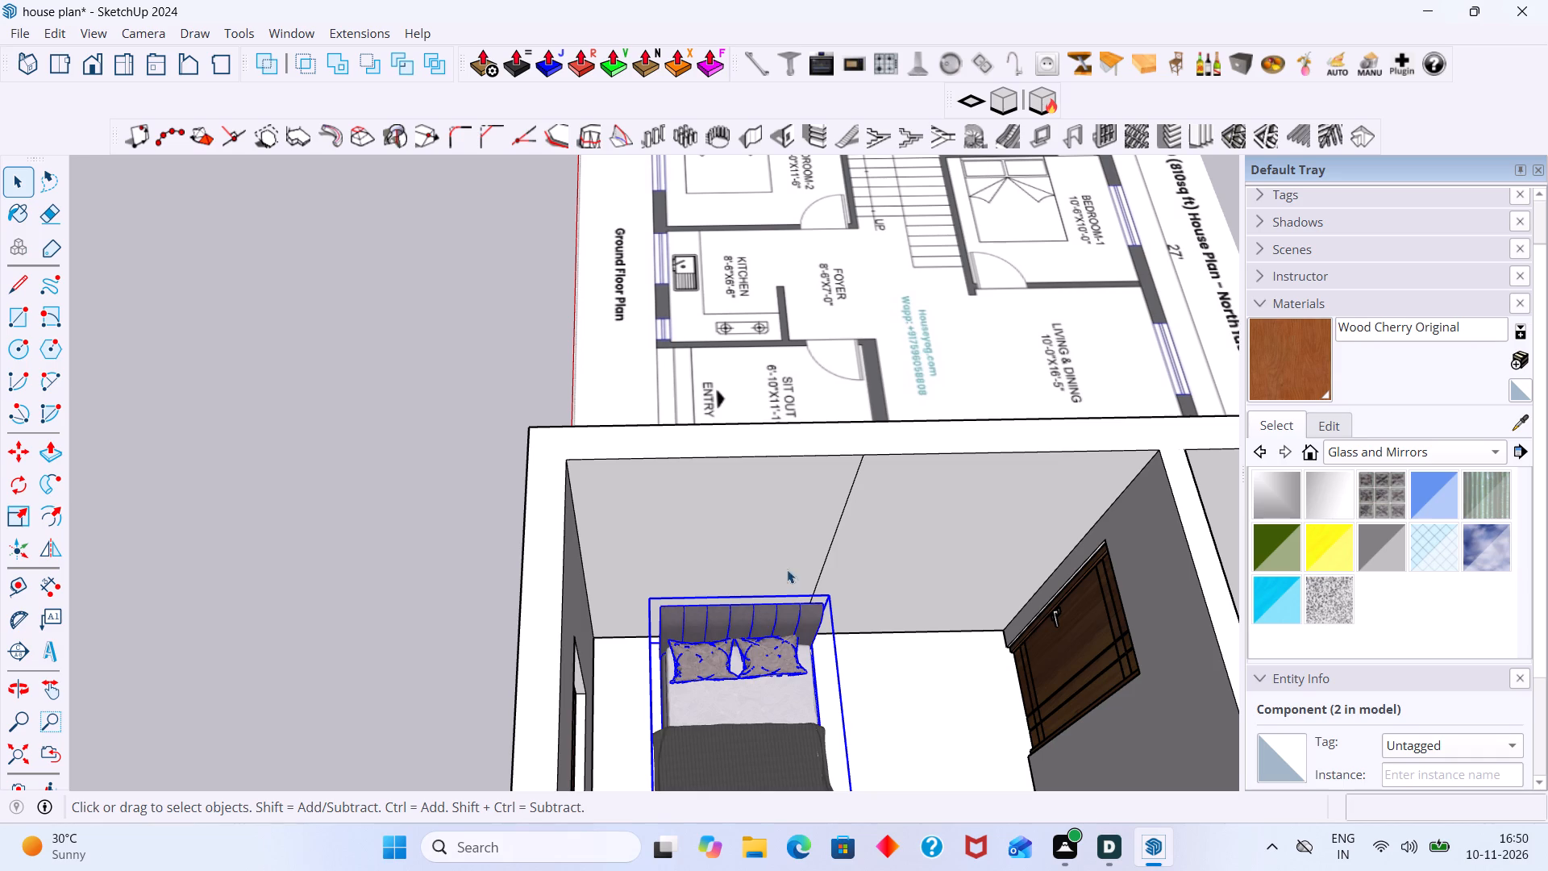
# Inside the house group, copy the headboard wall's middle vertical line 3' along the wall toward the bedroom door.
pyautogui.click(826, 553)
pyautogui.tripleClick(829, 553)
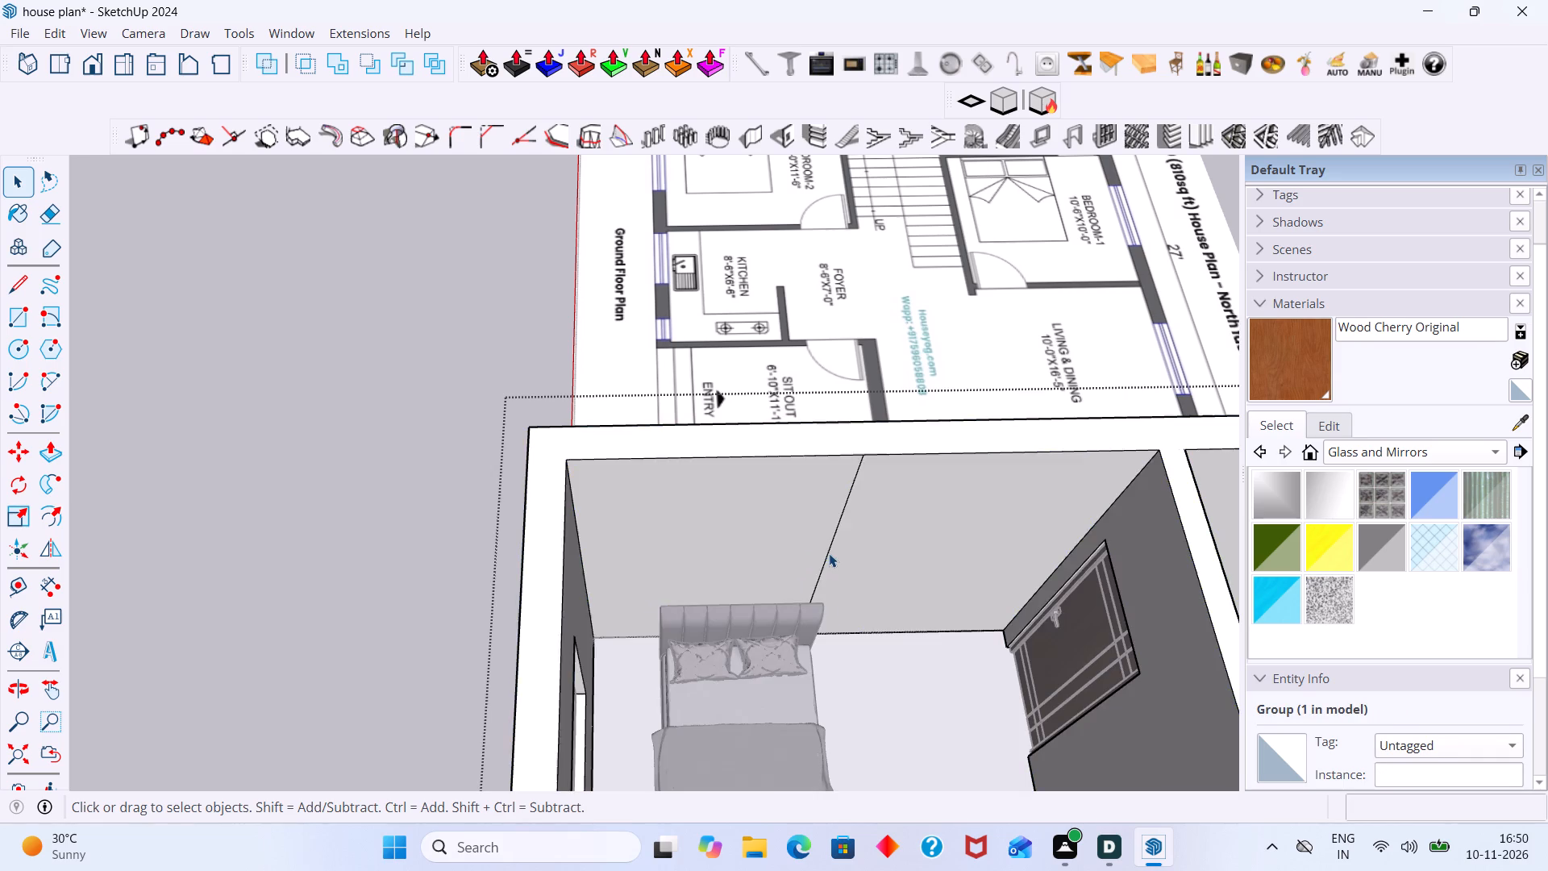
pyautogui.click(825, 558)
pyautogui.press('m')
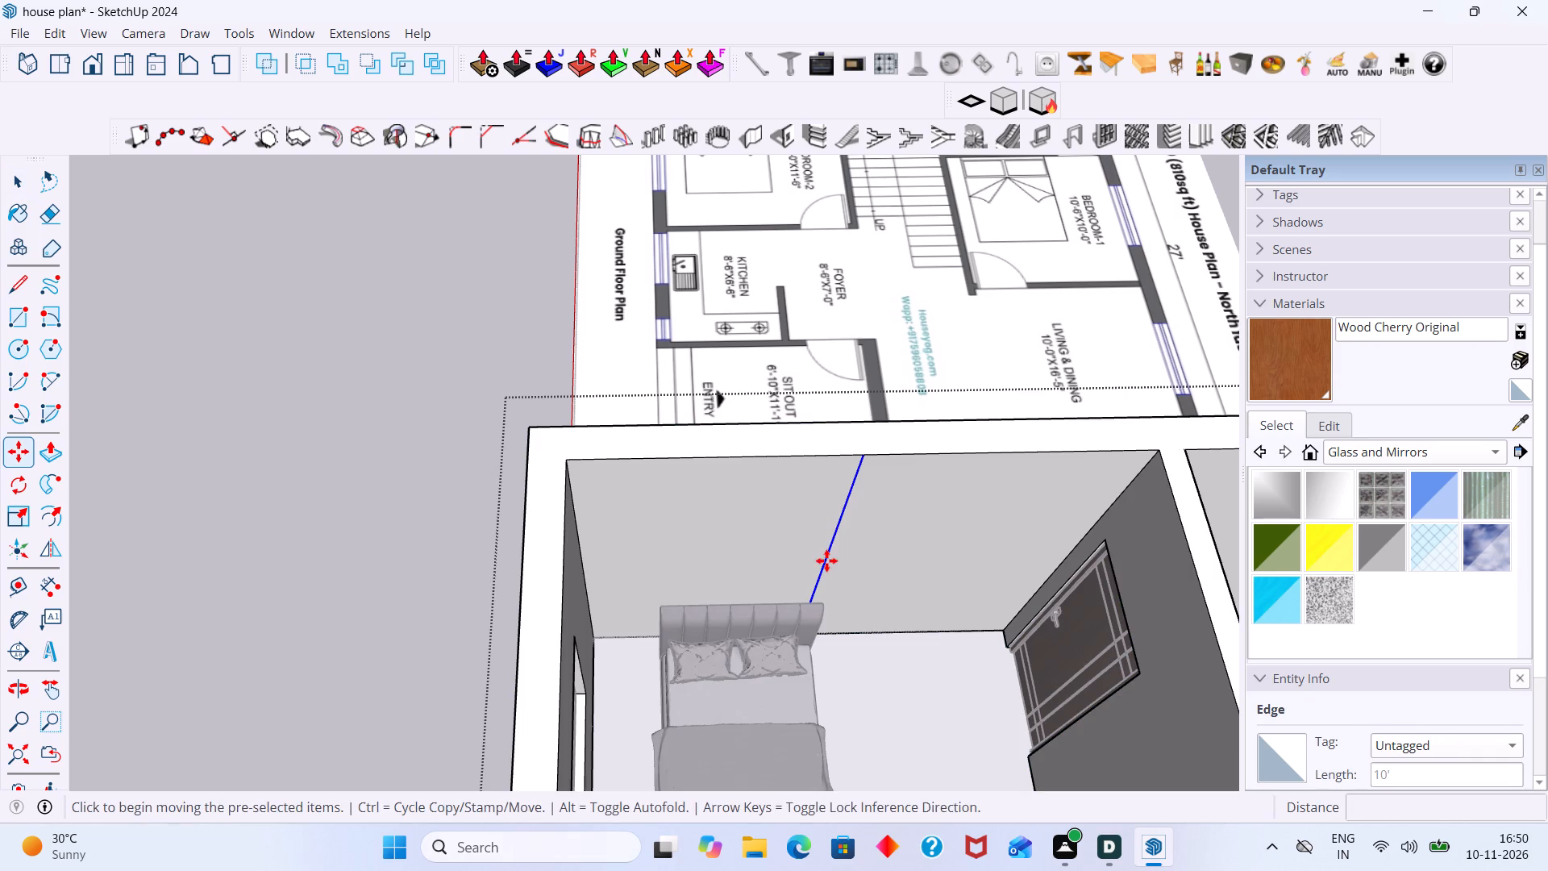
pyautogui.click(826, 561)
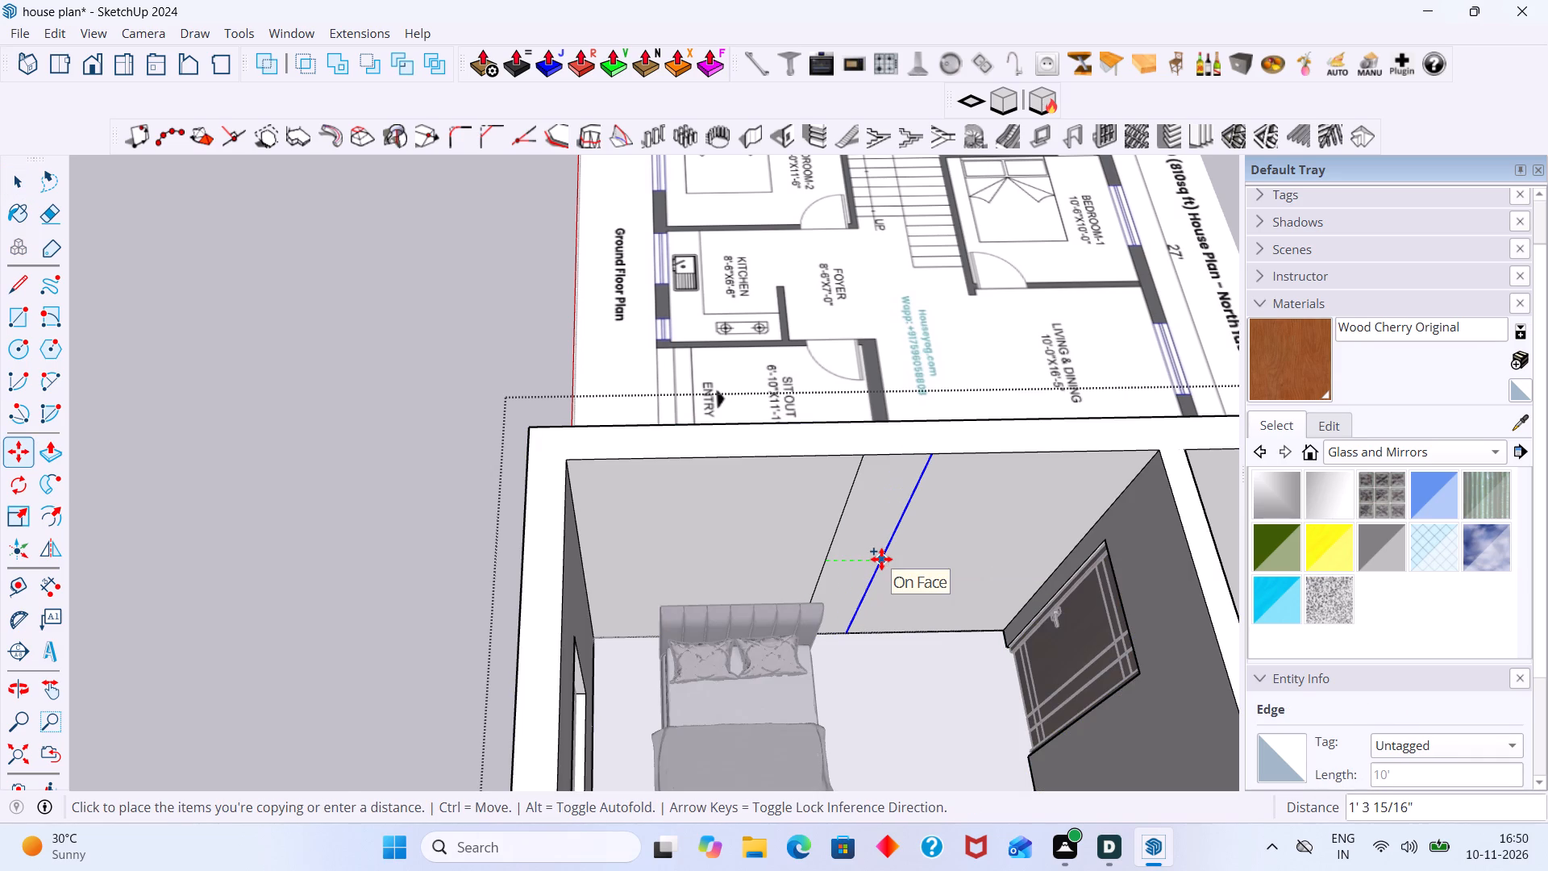
pyautogui.write("3'")
pyautogui.press('Return')
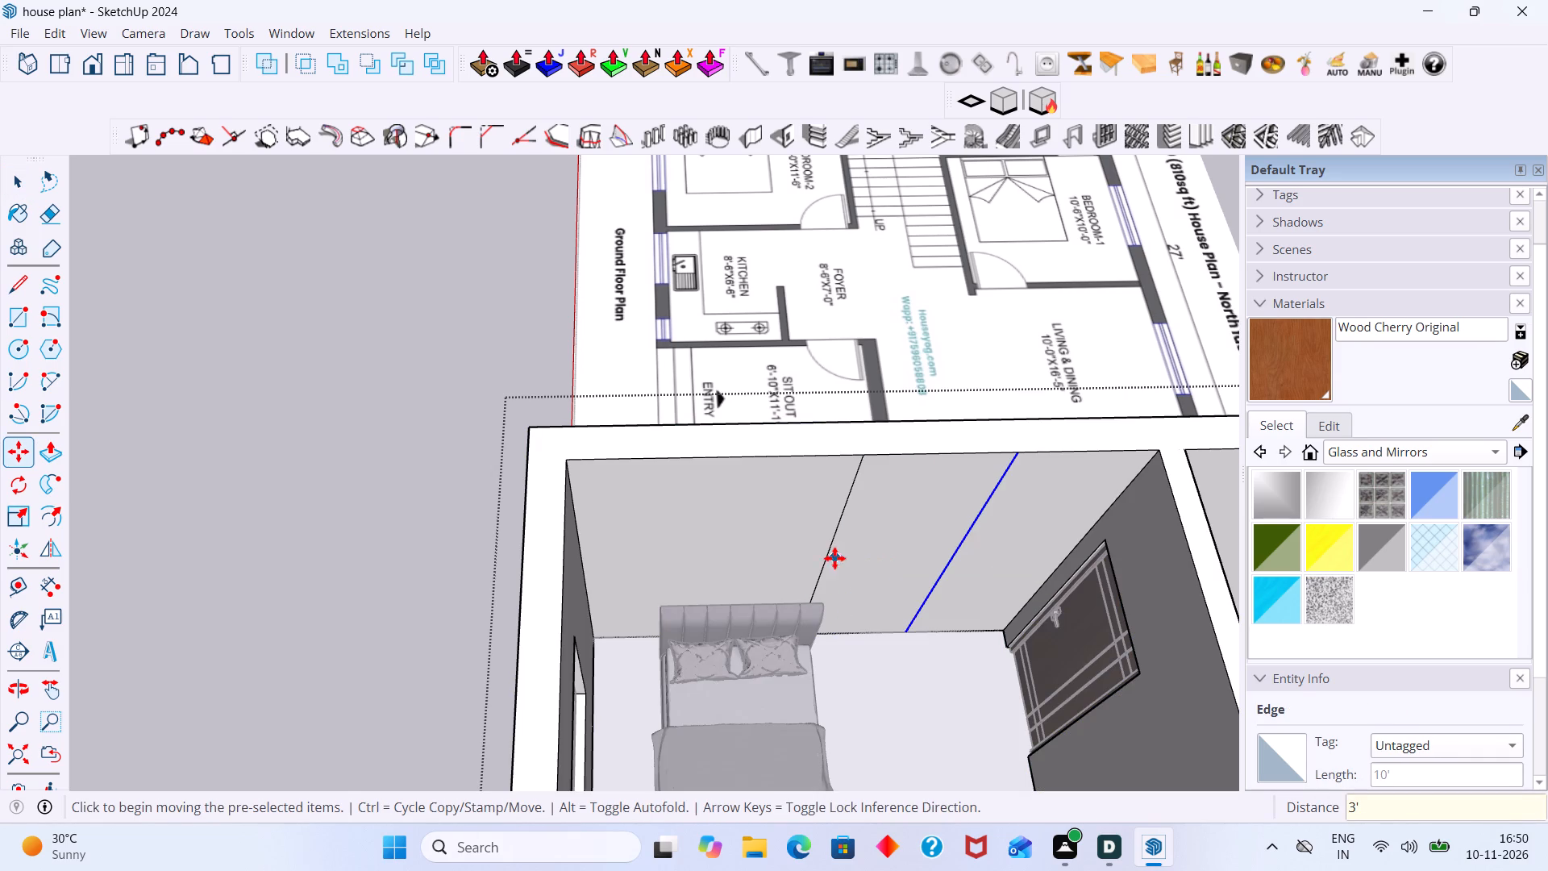
# Copy the door-side vertical line 6' along the headboard wall toward the window, and leave the house group.
pyautogui.click(833, 548)
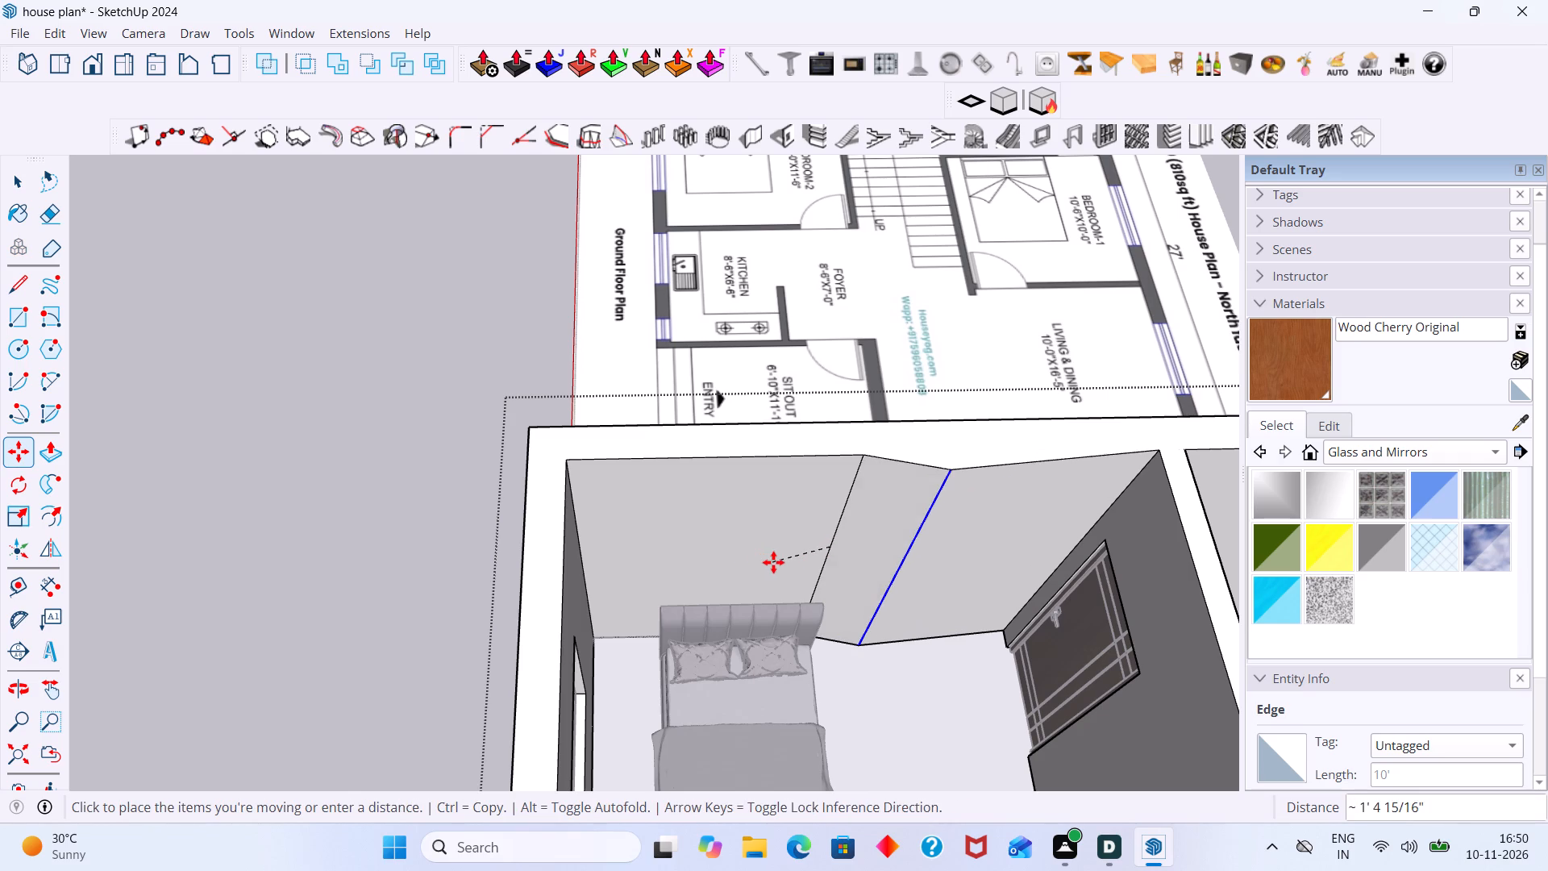
pyautogui.press('Escape')
pyautogui.click(954, 553)
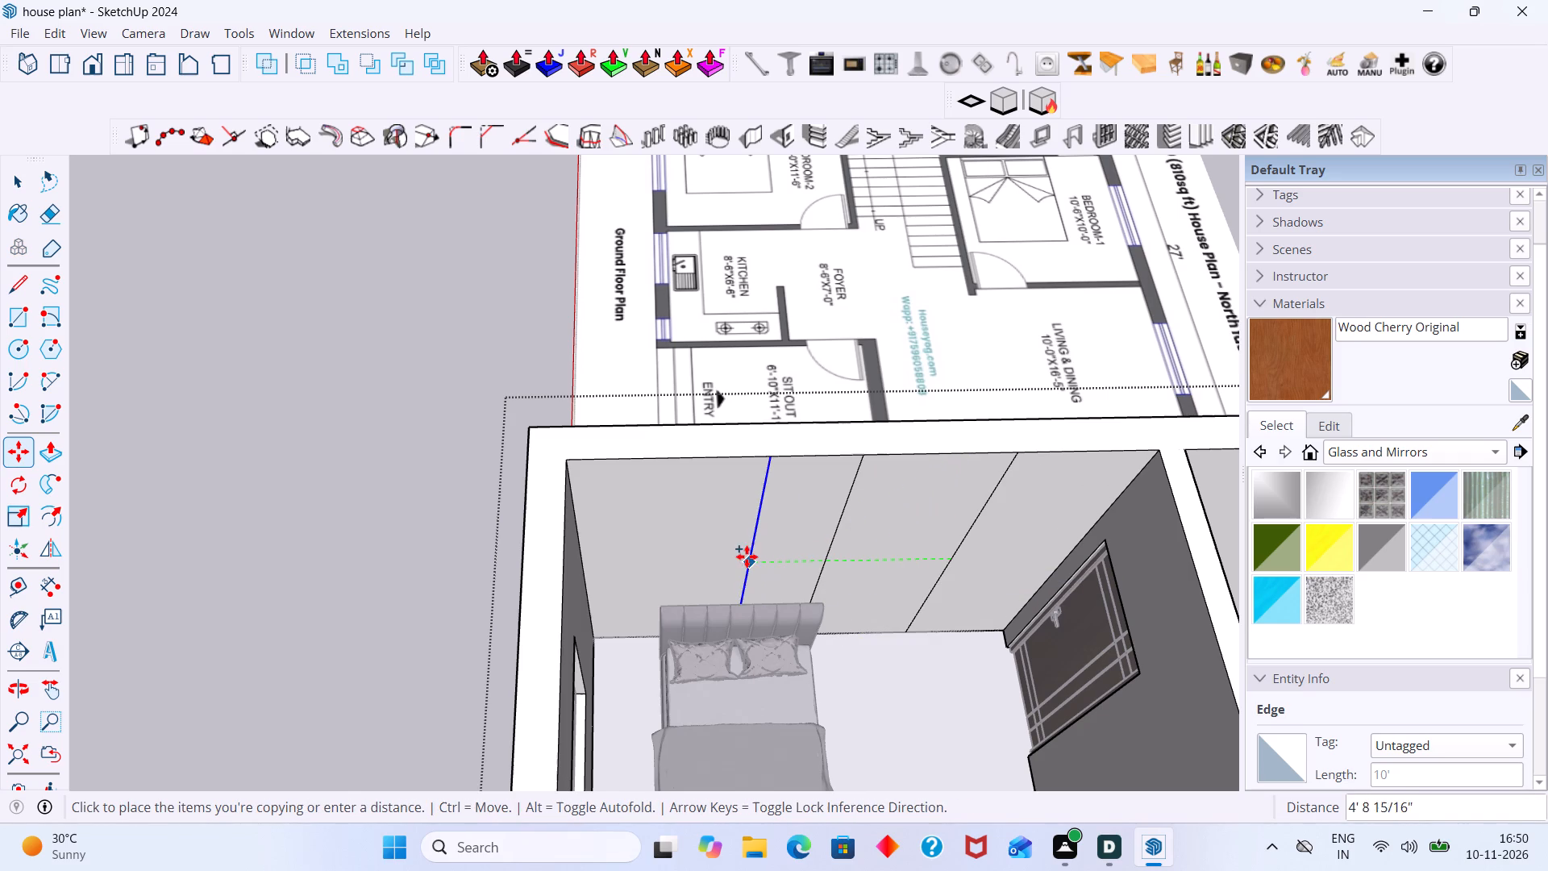
pyautogui.write("6'")
pyautogui.press('Return')
pyautogui.press('space')
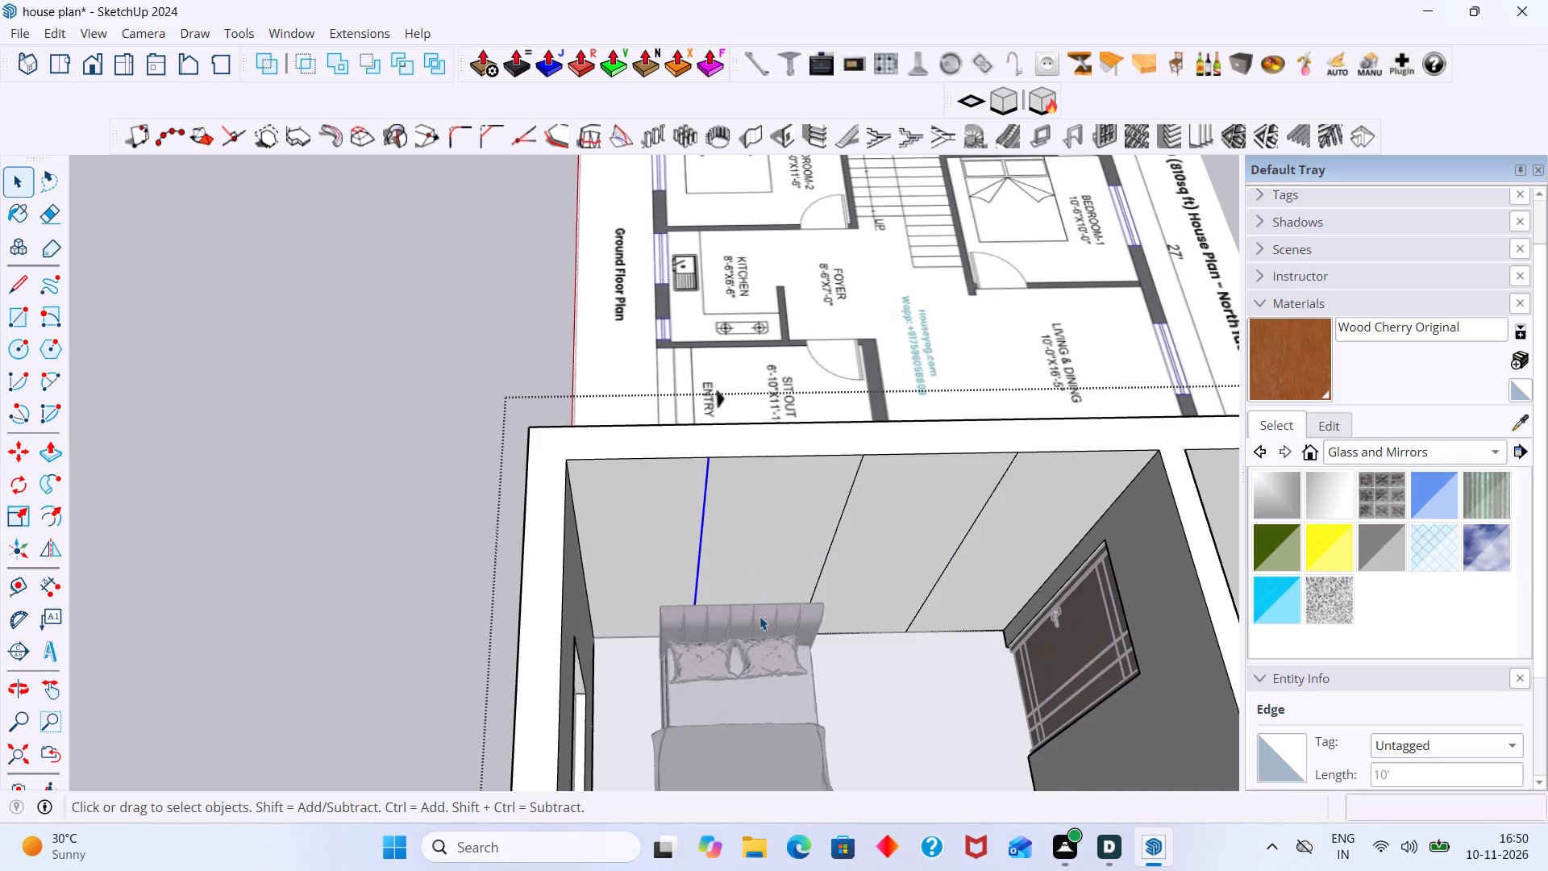
pyautogui.scroll(-2, 811, 603)
pyautogui.click(460, 566)
# Move the bed about 1' 10 1/2" along the headboard wall so its headboard centre meets the wall's middle vertical line.
pyautogui.scroll(2, 739, 629)
pyautogui.click(746, 623)
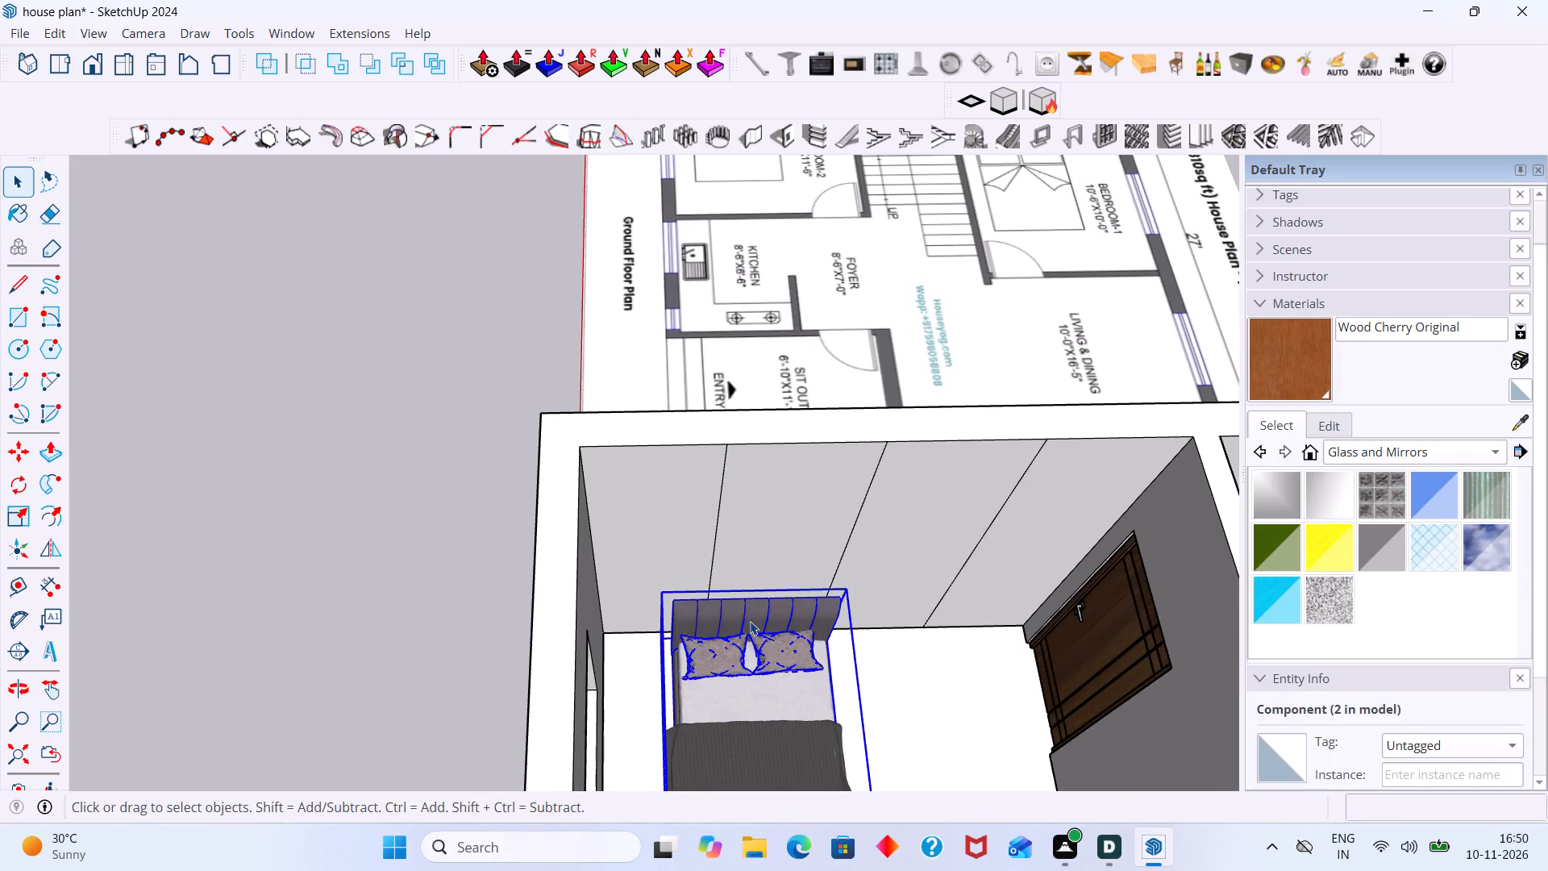
pyautogui.press('m')
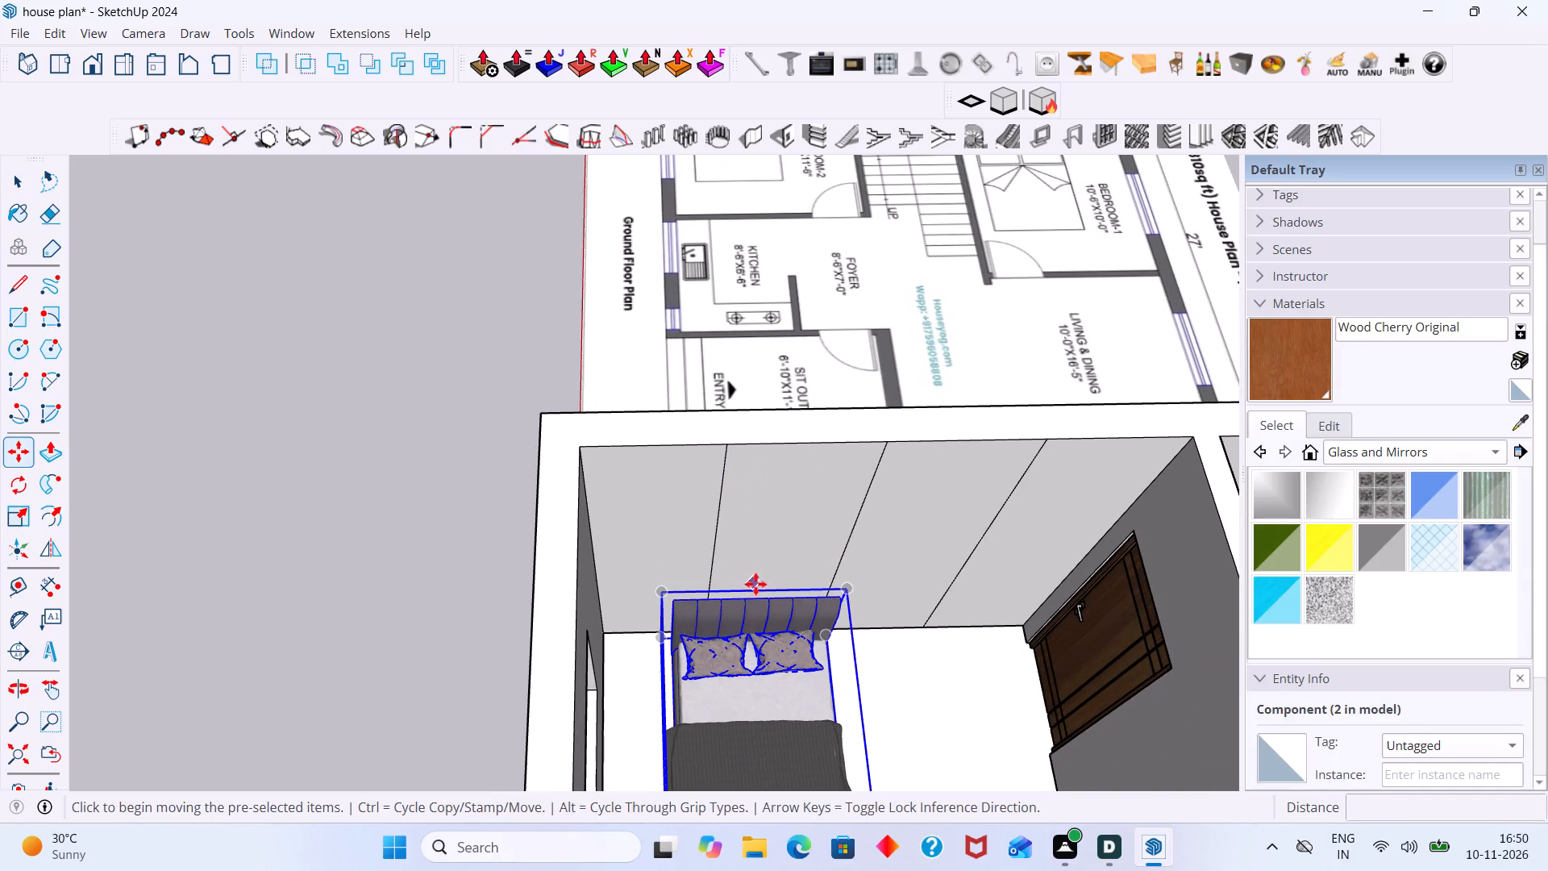
pyautogui.scroll(8, 752, 594)
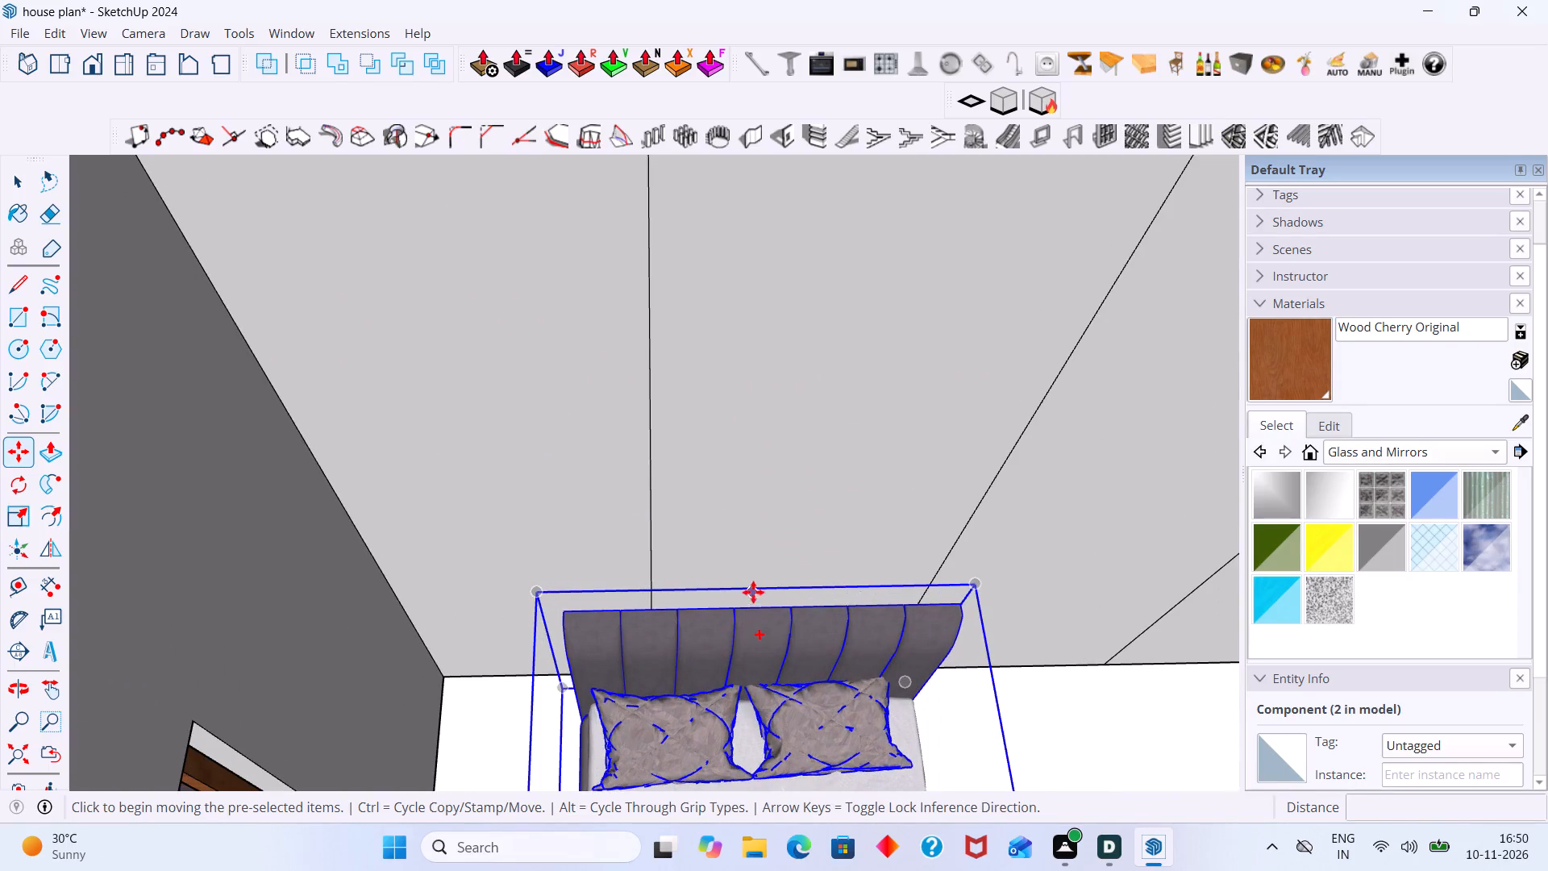
pyautogui.moveTo(960, 598); pyautogui.dragTo(1224, 603, button='middle')
pyautogui.scroll(2, 887, 546)
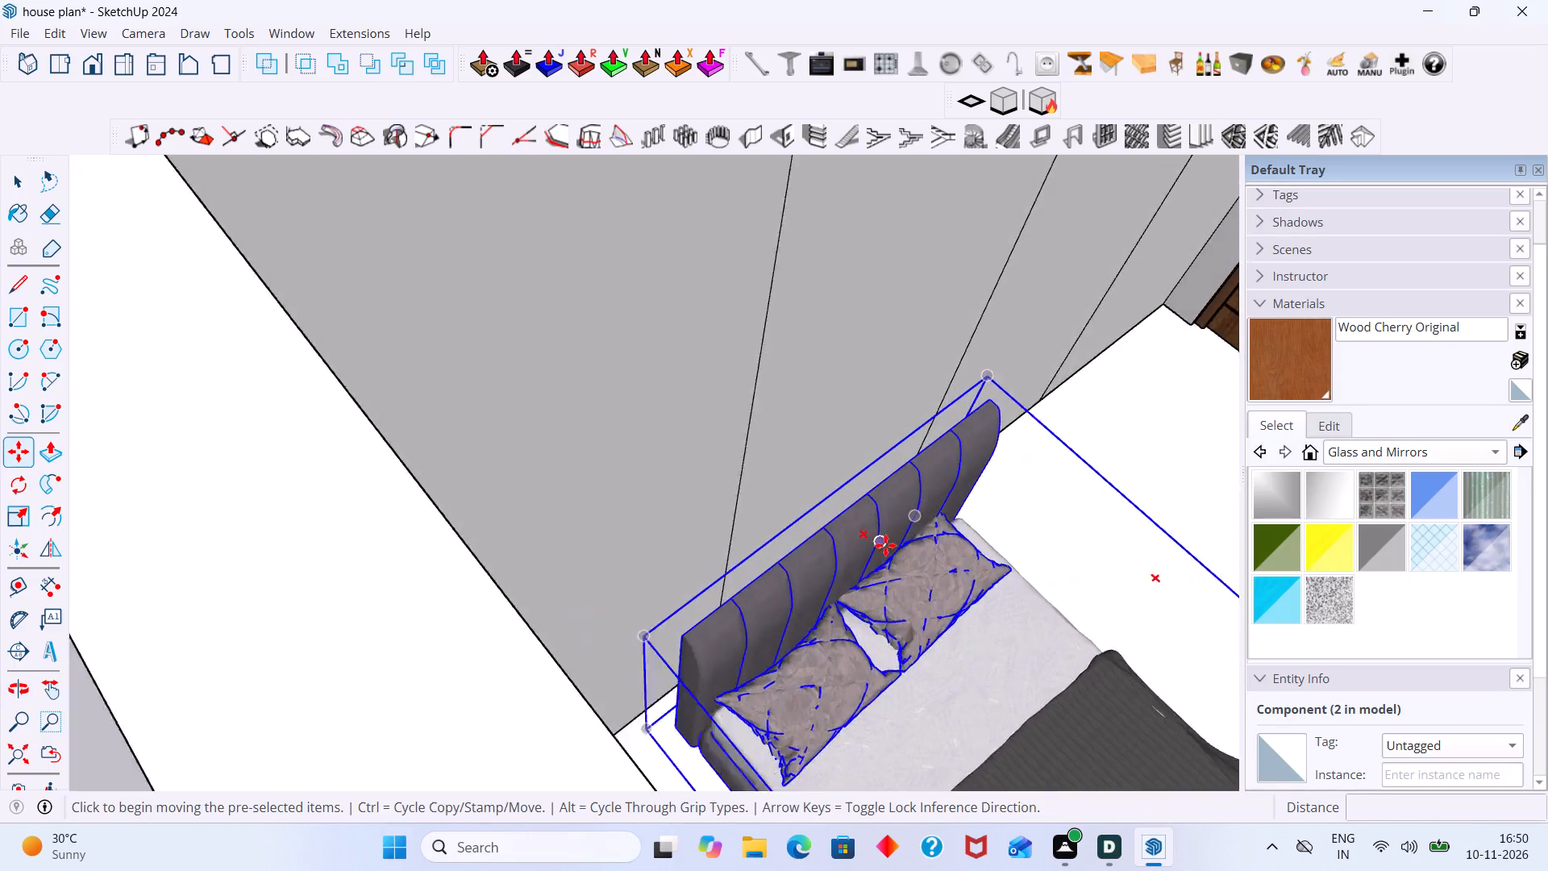
pyautogui.scroll(7, 885, 545)
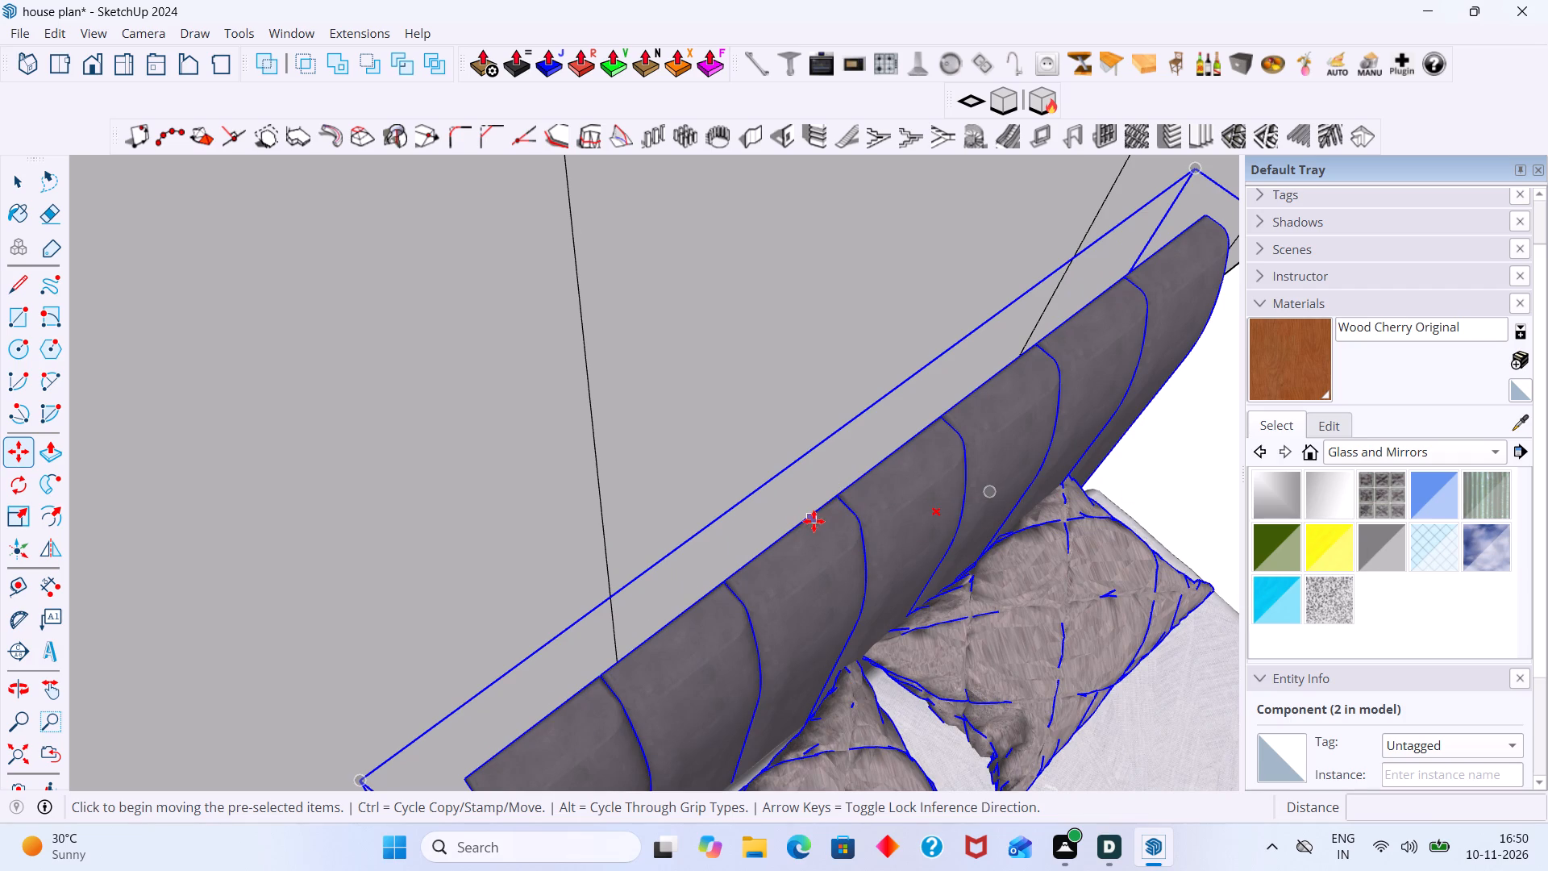
pyautogui.click(835, 498)
pyautogui.scroll(-6, 996, 427)
pyautogui.moveTo(1044, 394); pyautogui.dragTo(844, 393, button='middle')
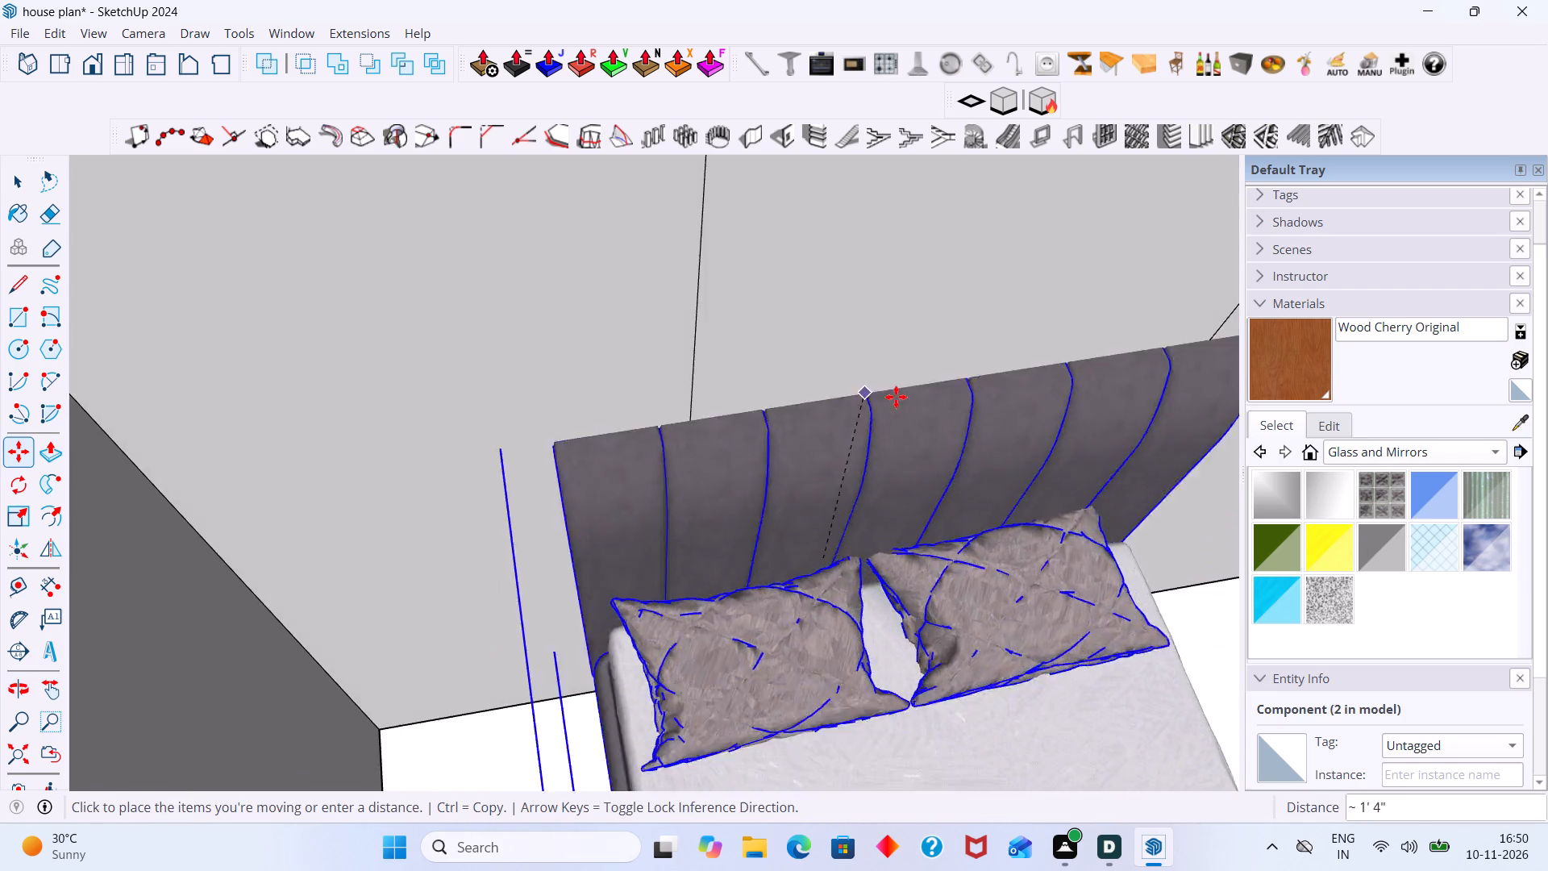
pyautogui.scroll(-10, 908, 398)
pyautogui.moveTo(997, 402); pyautogui.dragTo(947, 395, button='middle')
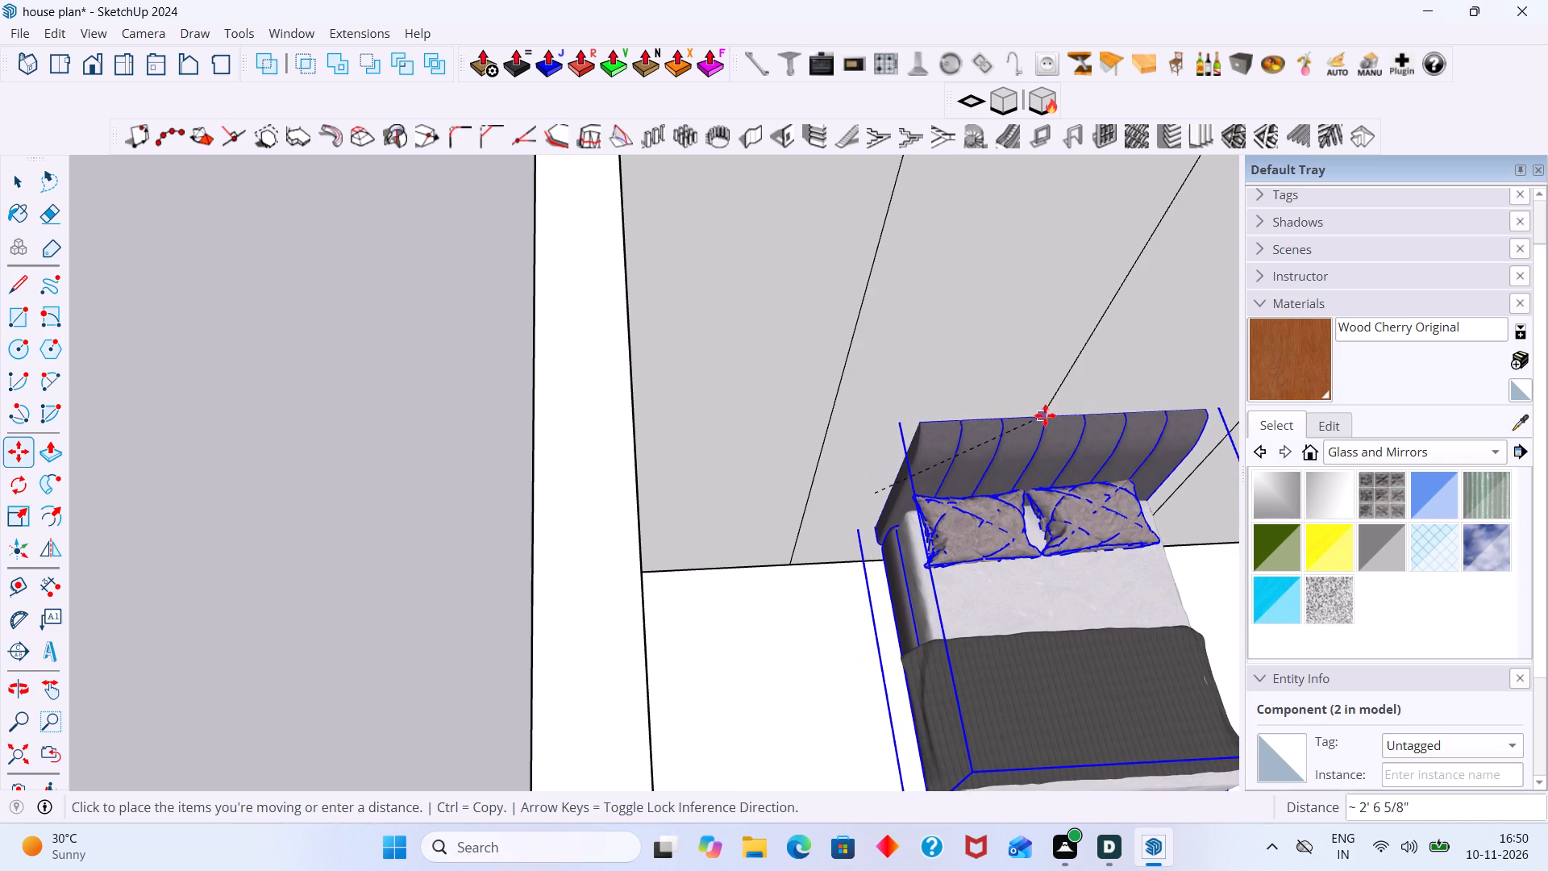
pyautogui.scroll(2, 1052, 405)
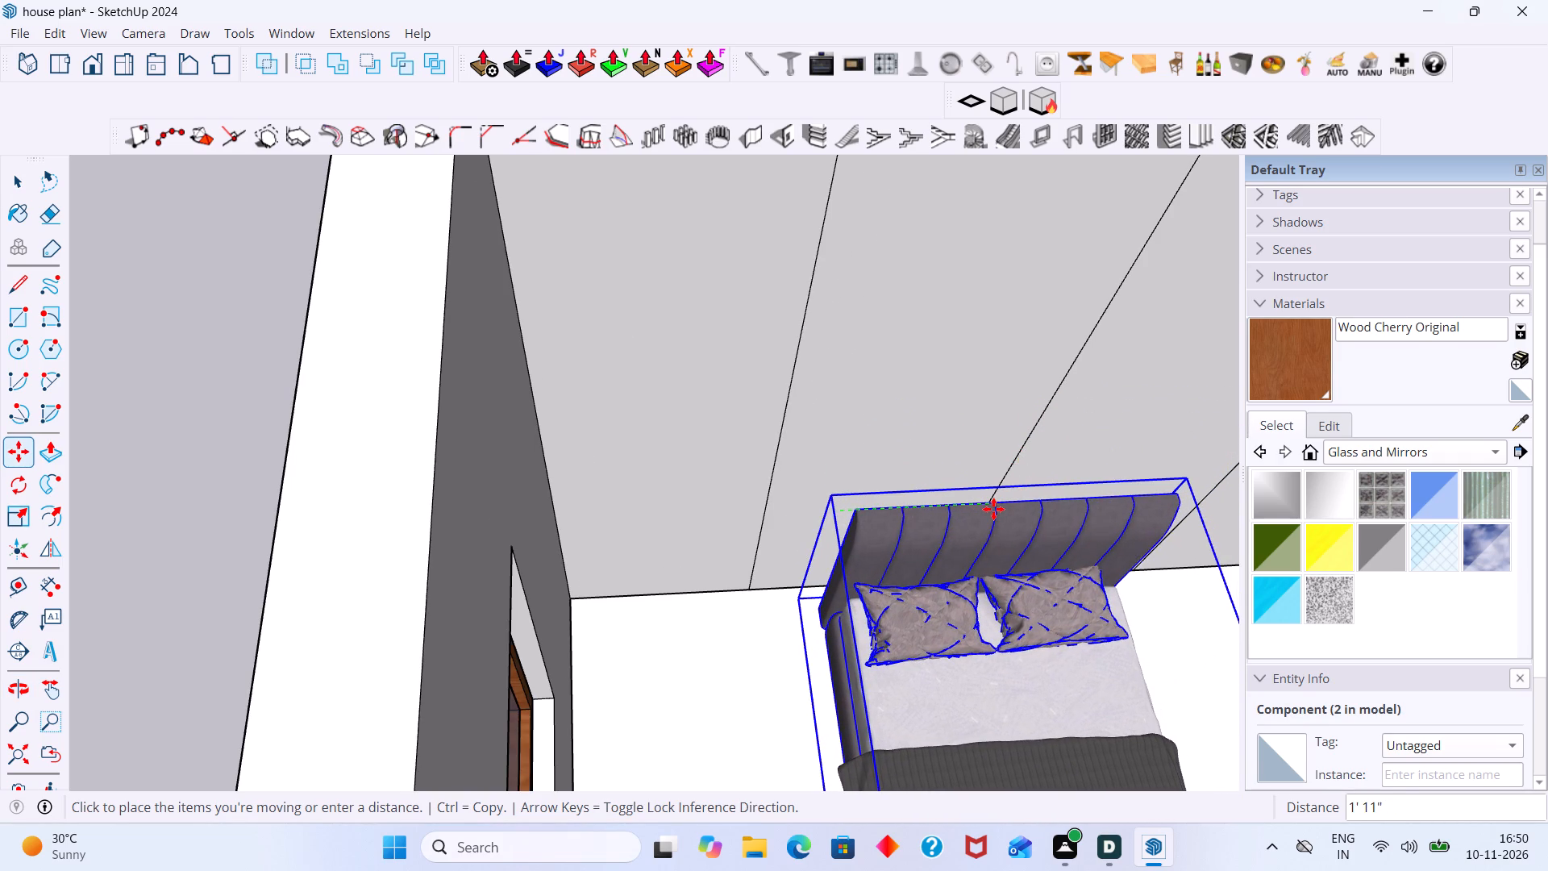
pyautogui.click(991, 509)
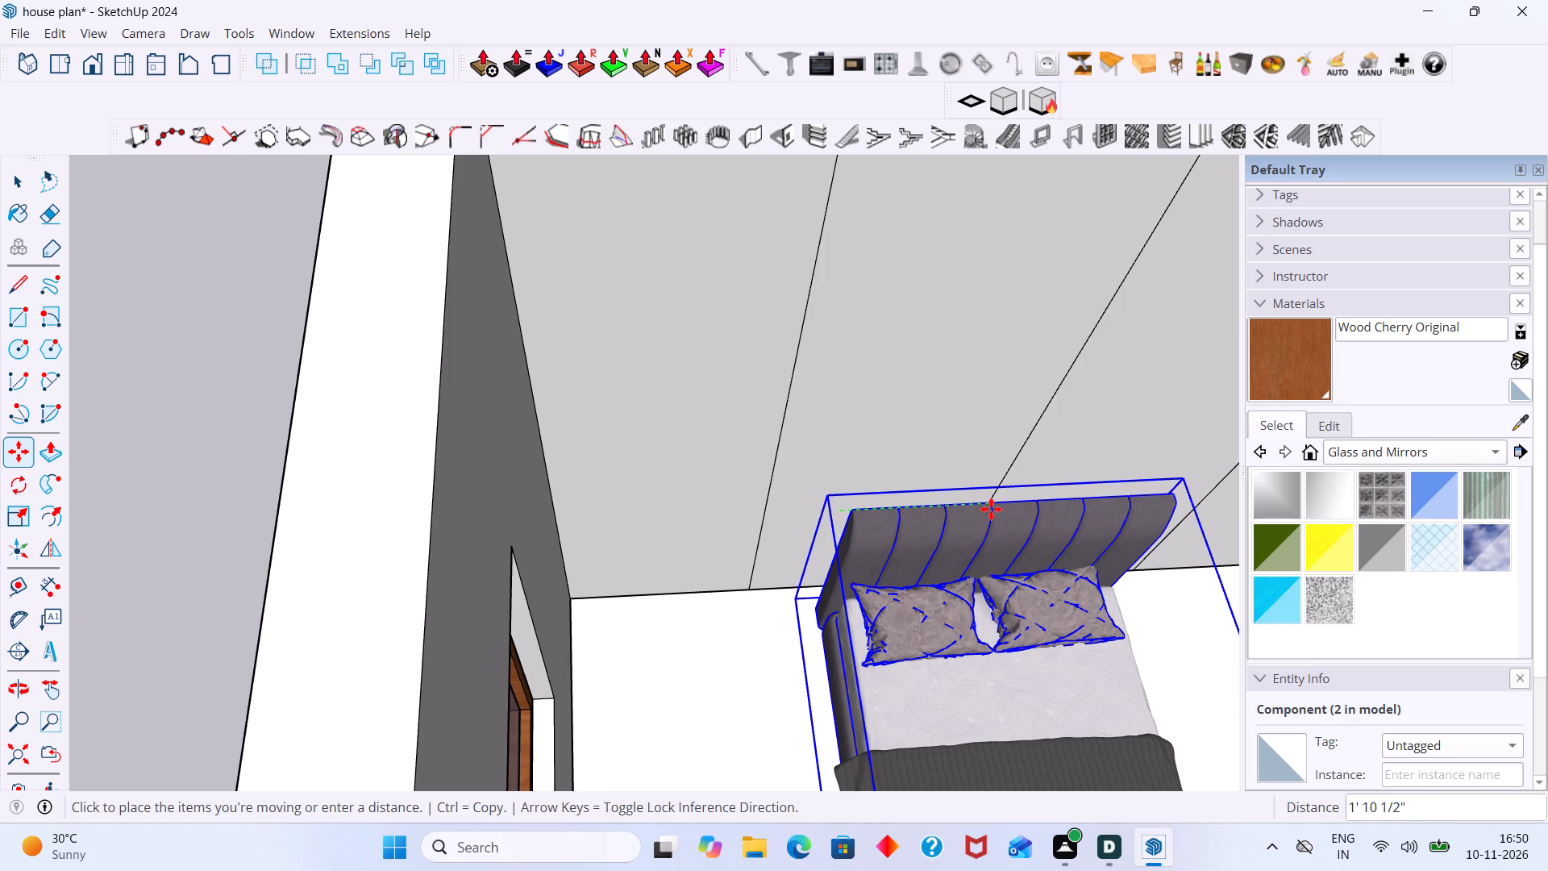
pyautogui.press('space')
pyautogui.scroll(-7, 967, 502)
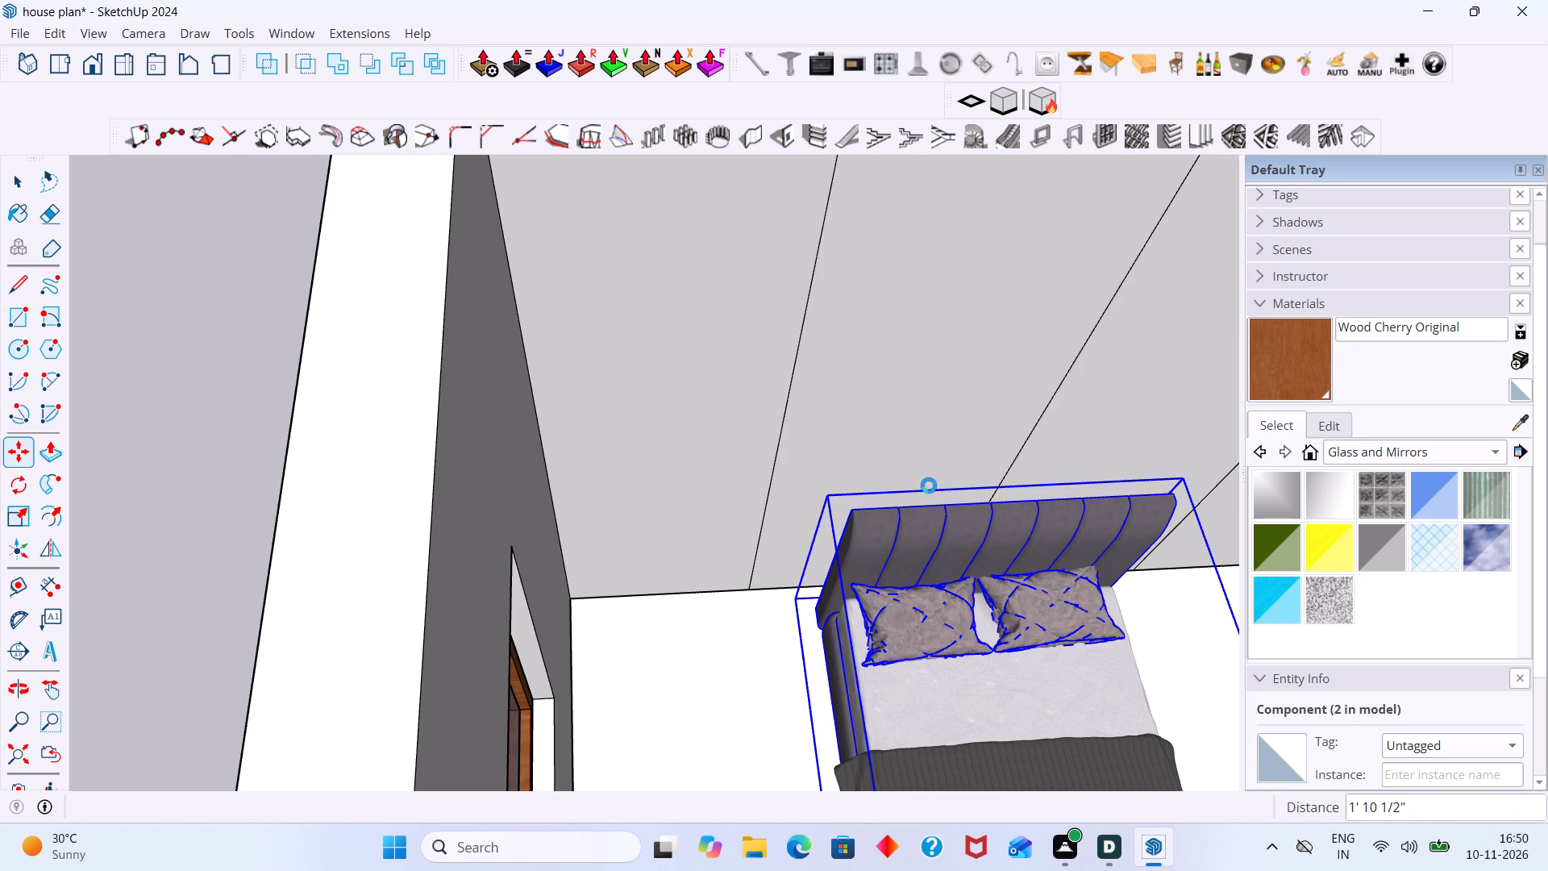
pyautogui.scroll(-9, 928, 473)
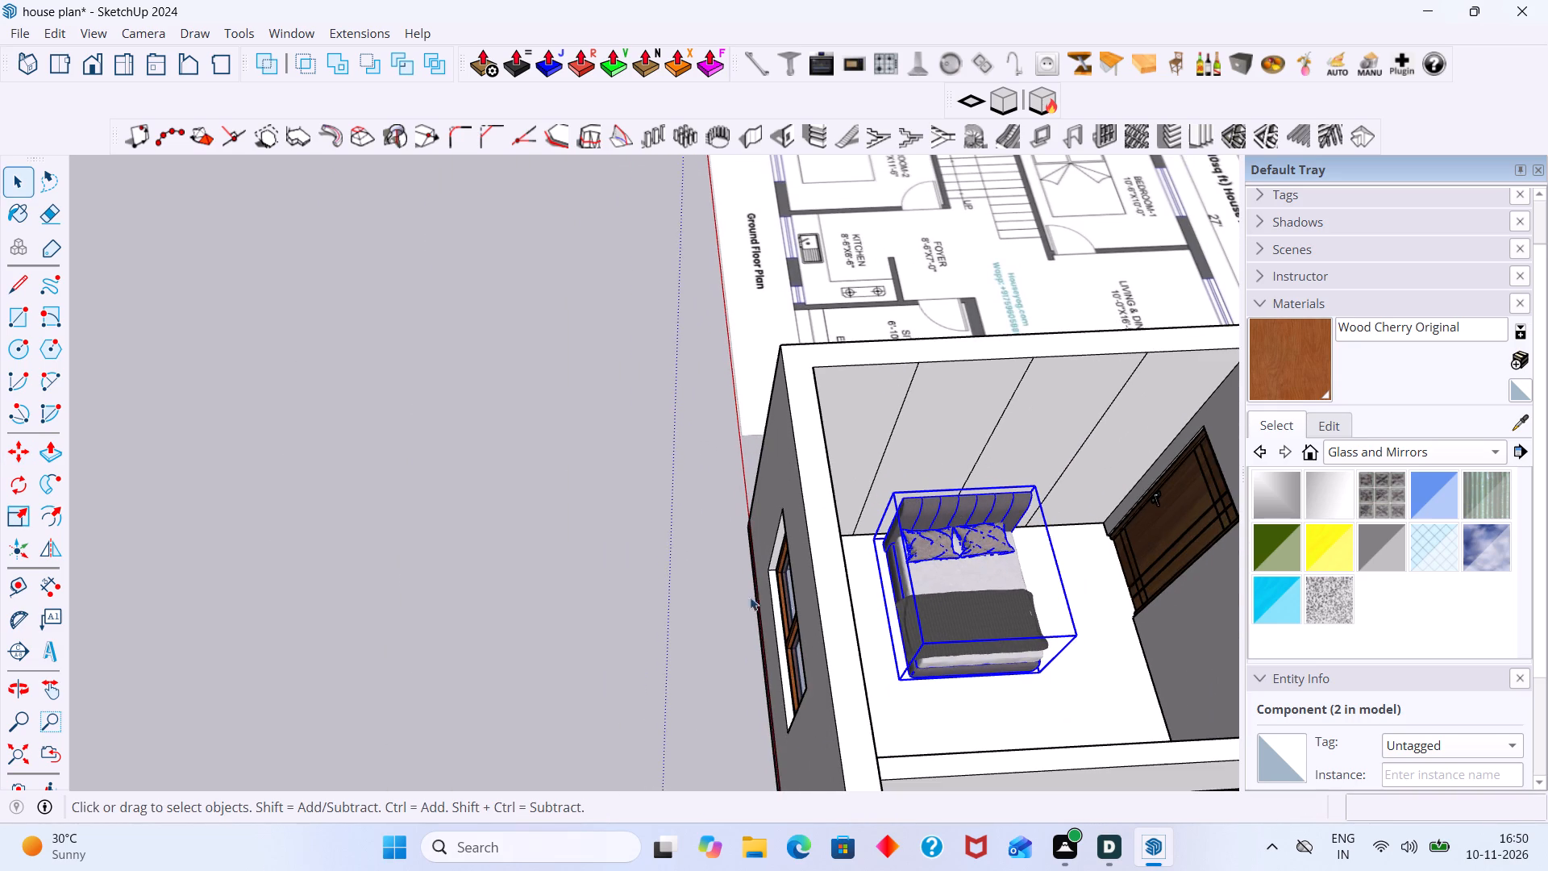
pyautogui.click(631, 619)
# Scale the bed's width by about 1.15 on its window side, out to the window-side vertical wall line.
pyautogui.scroll(5, 1111, 536)
pyautogui.moveTo(997, 547); pyautogui.dragTo(1130, 714, button='middle')
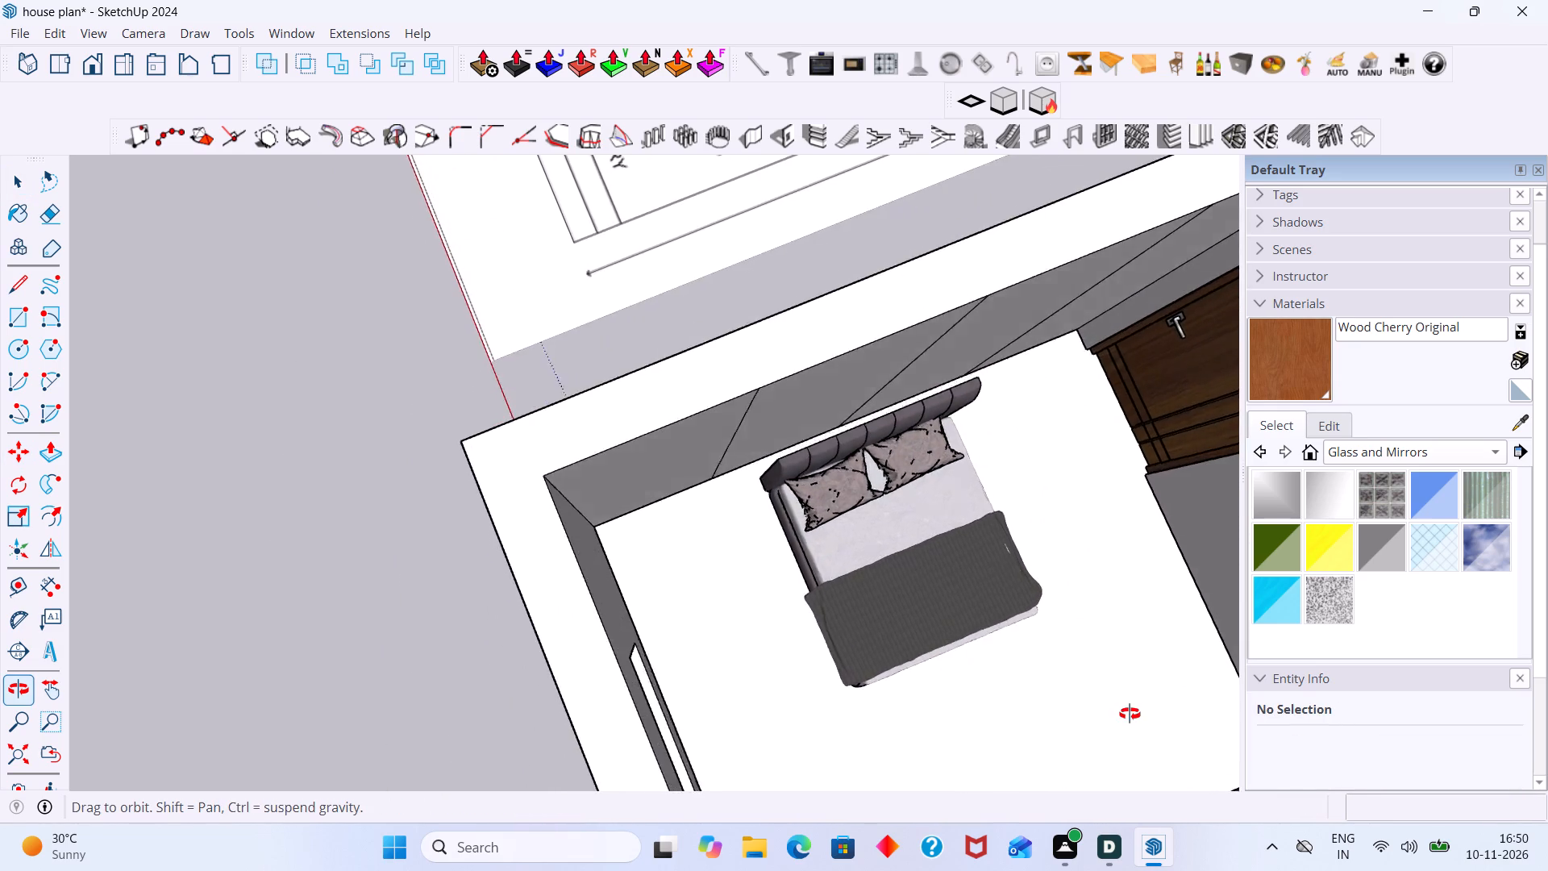
pyautogui.moveTo(1130, 714); pyautogui.dragTo(1214, 535, button='middle')
pyautogui.scroll(9, 926, 545)
pyautogui.click(790, 569)
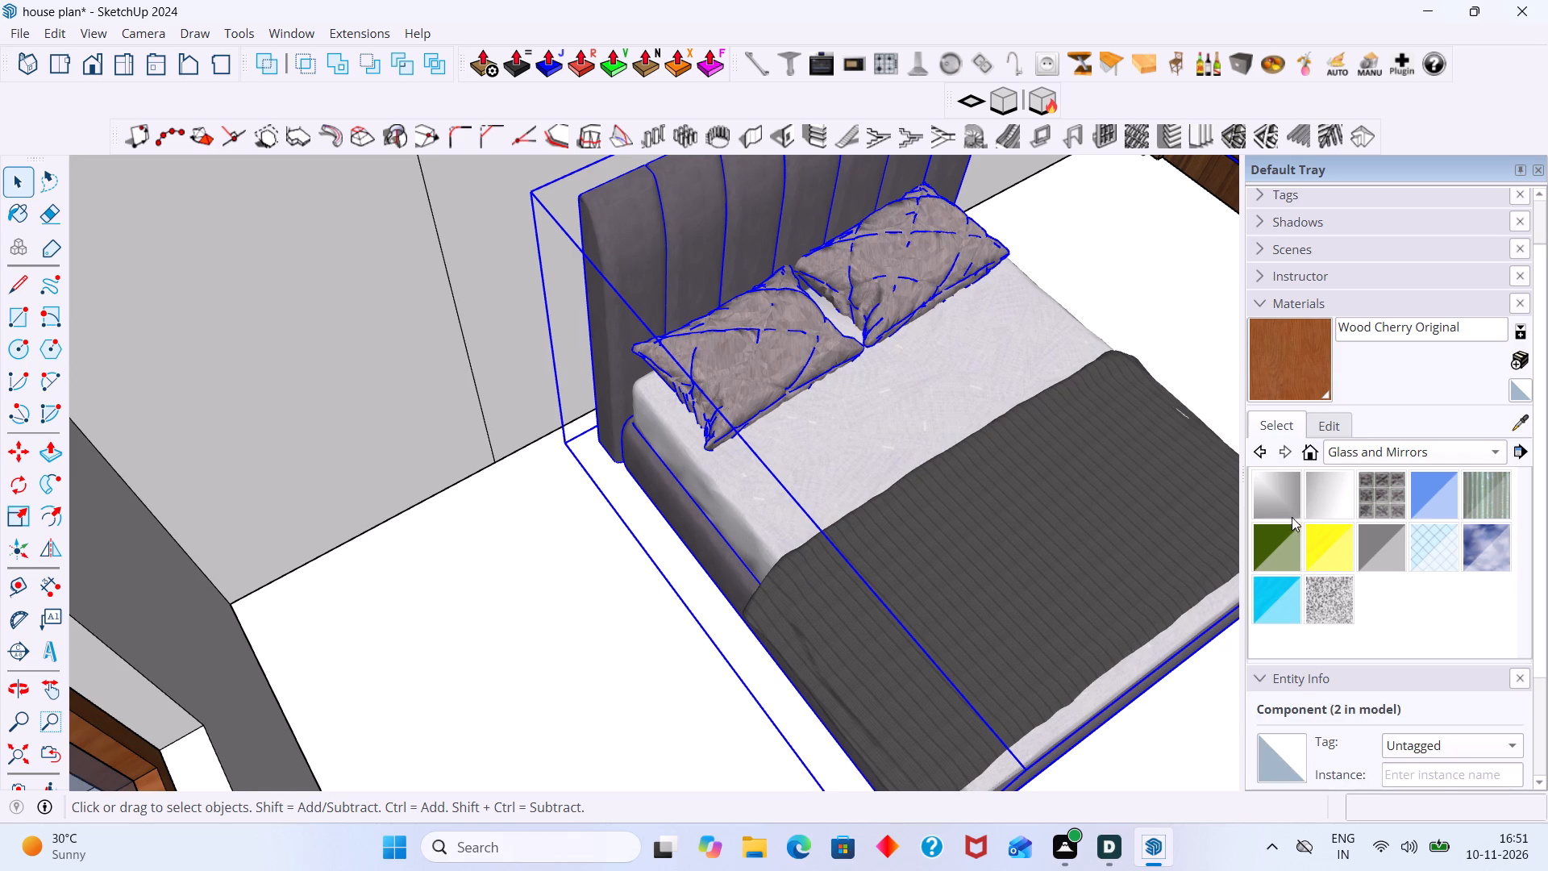
pyautogui.press('s')
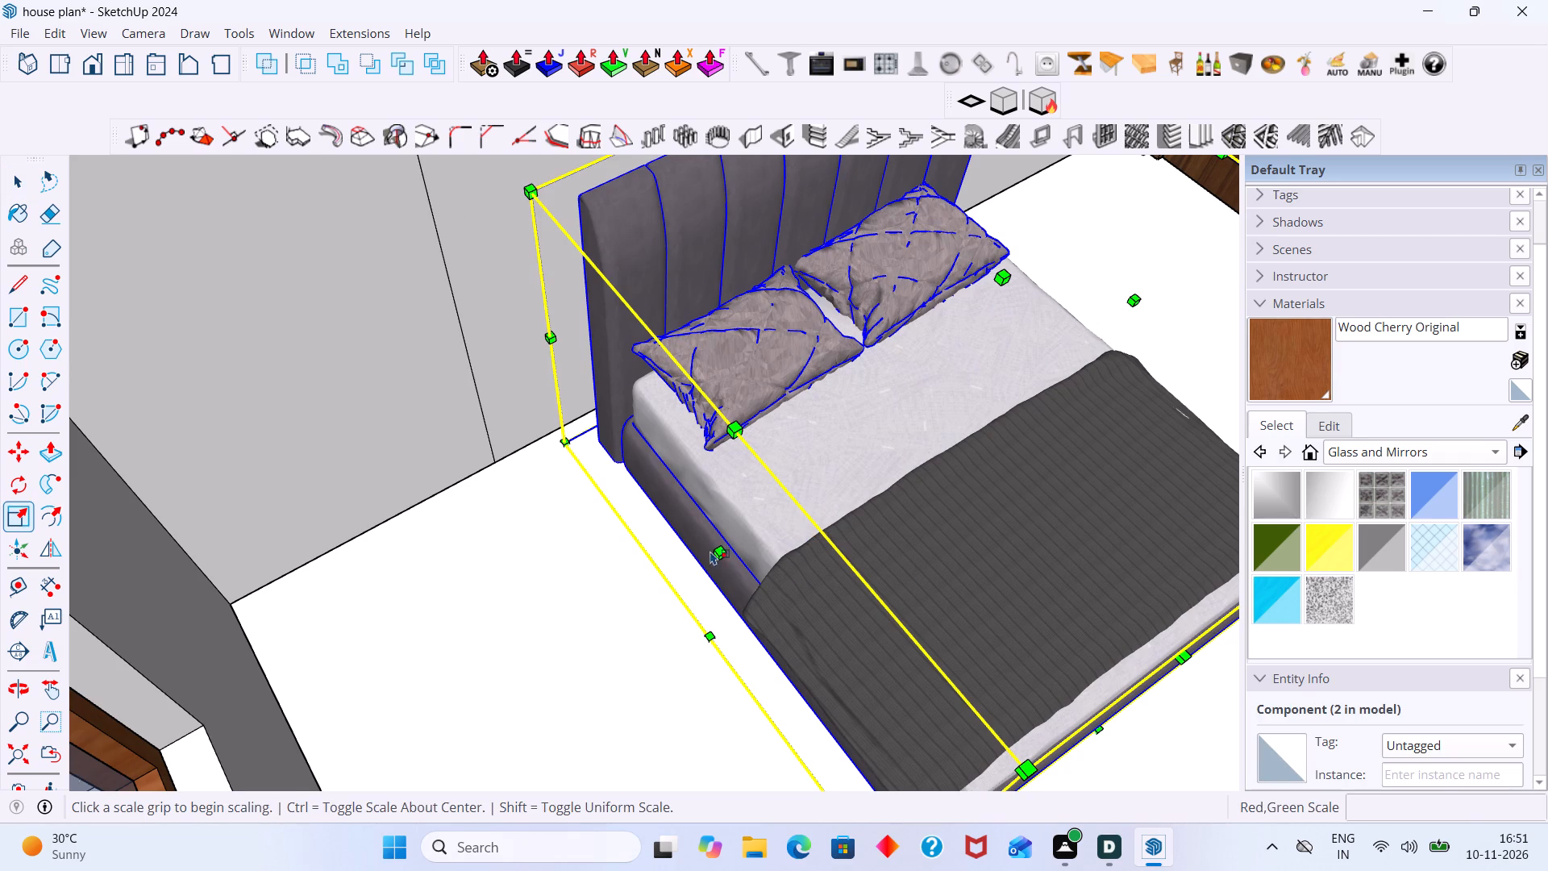
pyautogui.click(718, 550)
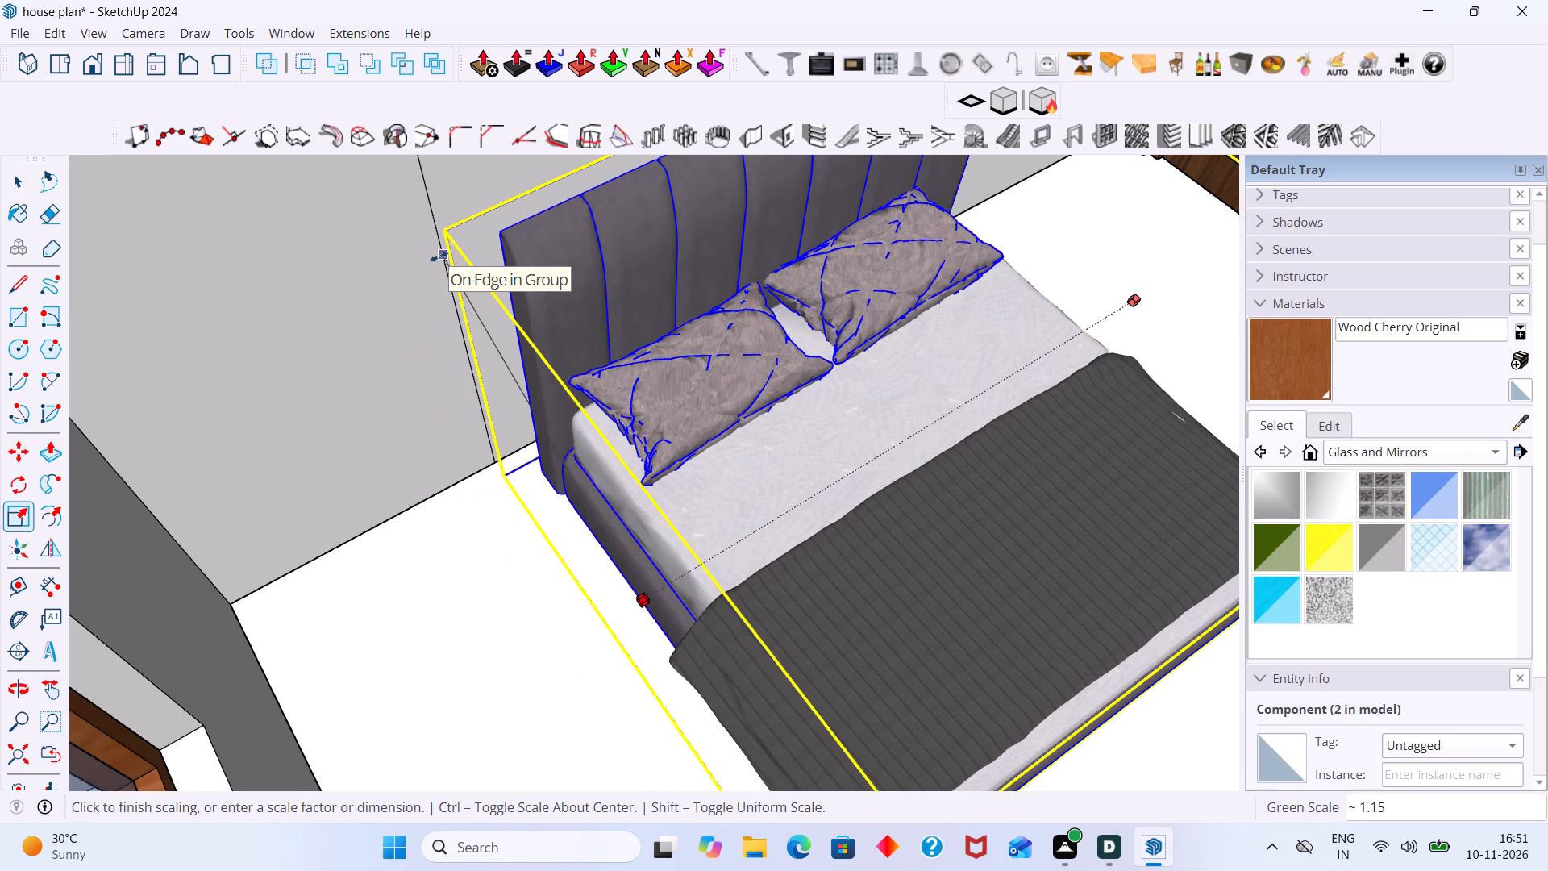
pyautogui.click(439, 256)
pyautogui.press('space')
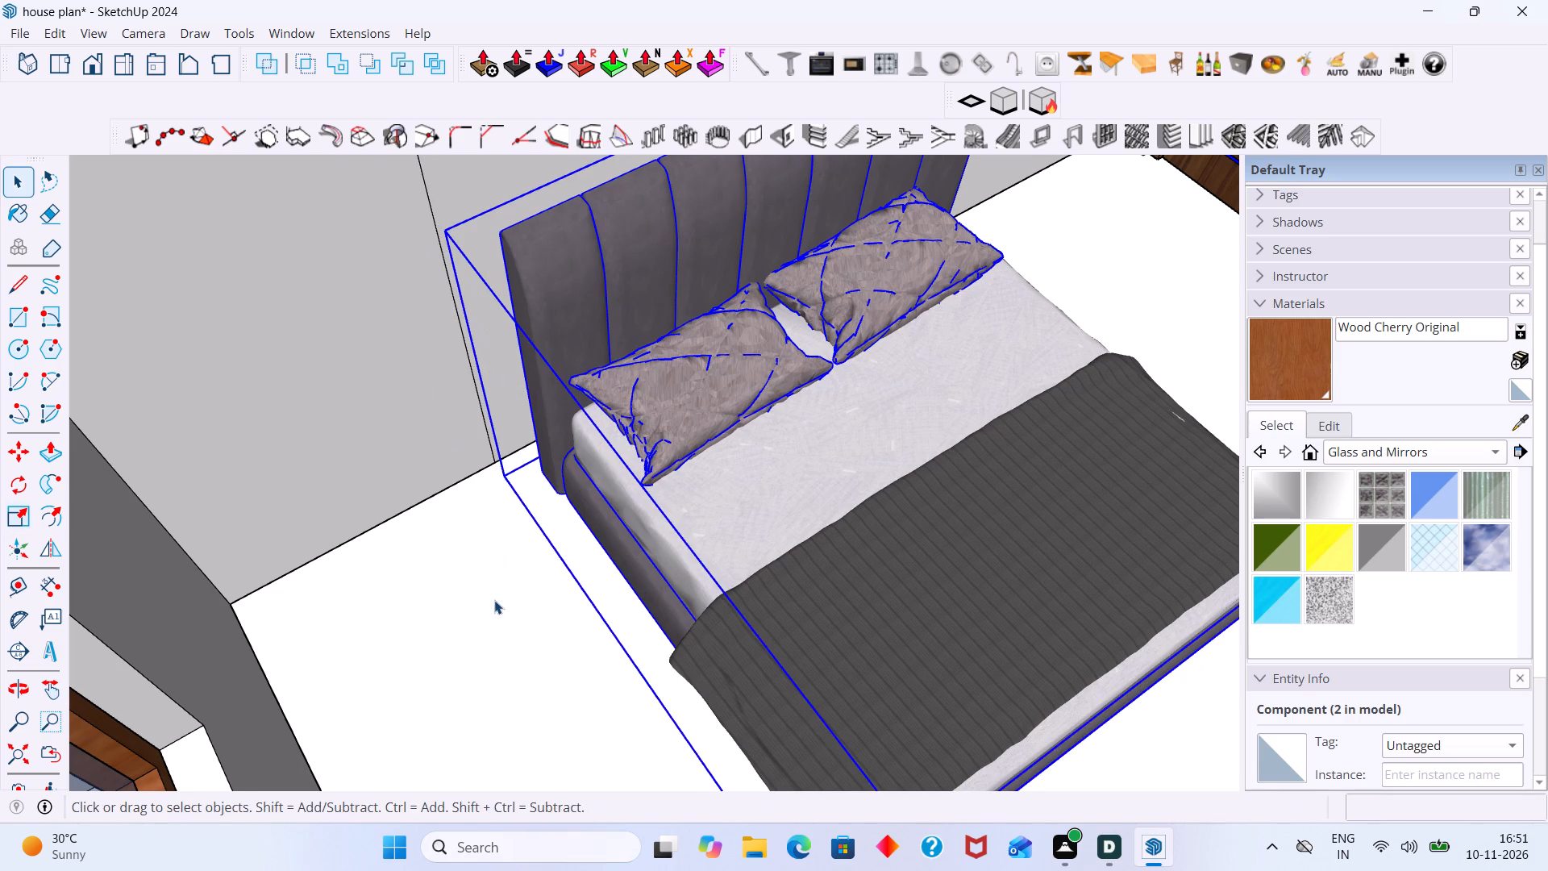
pyautogui.middleClick(601, 574)
pyautogui.scroll(-2, 520, 599)
pyautogui.click(516, 606)
# Scale the bed on its door side by about 1.04 in red and 1.15 in green, out to the door-side vertical line.
pyautogui.moveTo(526, 579); pyautogui.dragTo(514, 591, button='middle')
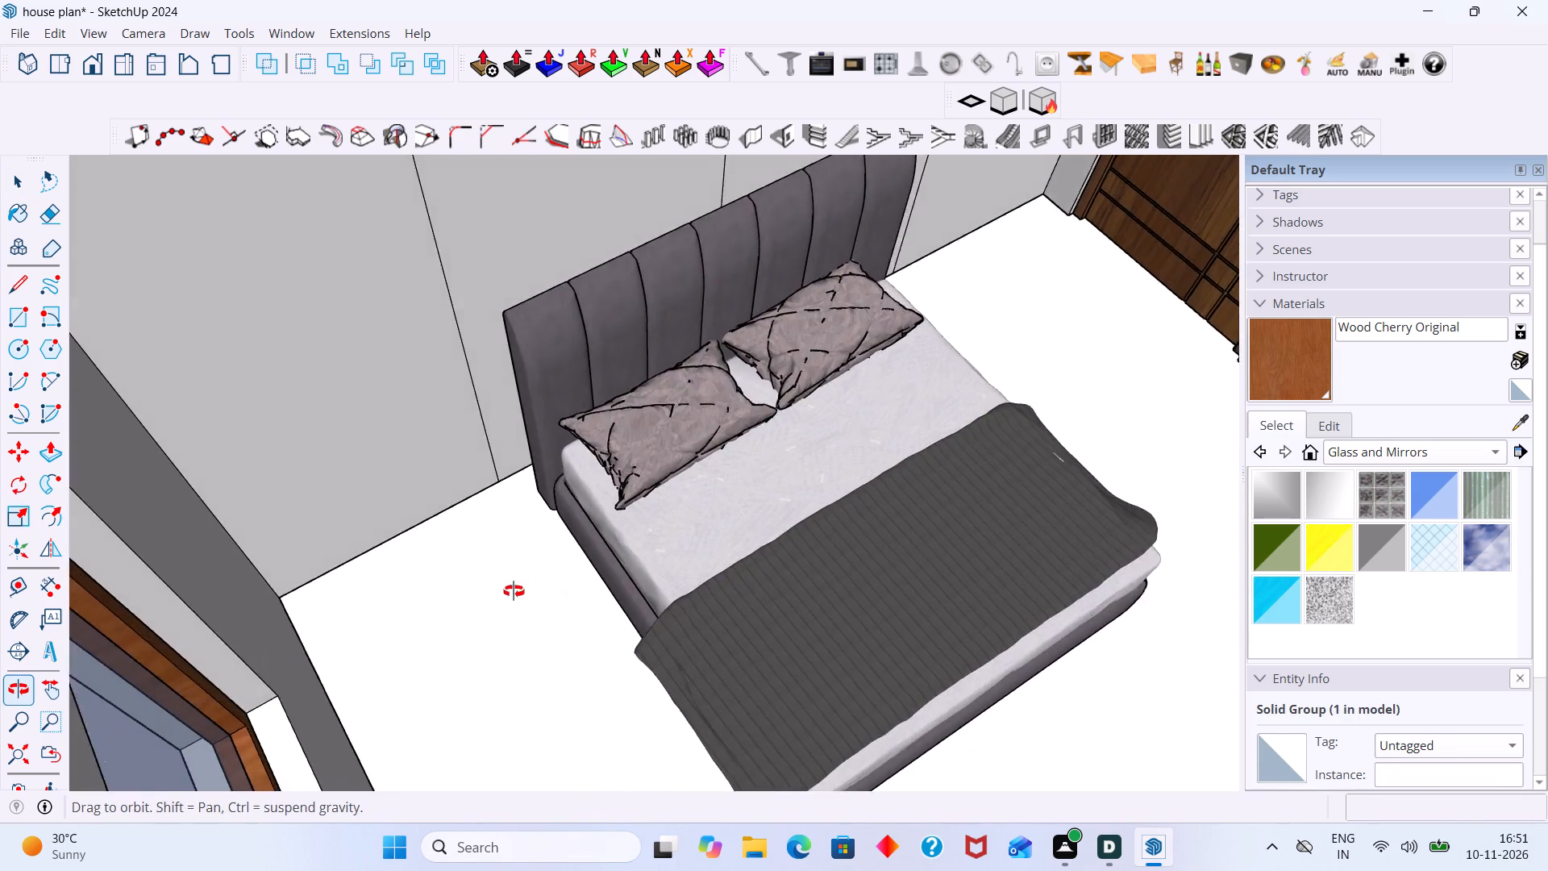
pyautogui.moveTo(514, 591); pyautogui.dragTo(510, 567, button='middle')
pyautogui.scroll(5, 555, 508)
pyautogui.scroll(-13, 581, 489)
pyautogui.moveTo(589, 500); pyautogui.dragTo(439, 512, button='middle')
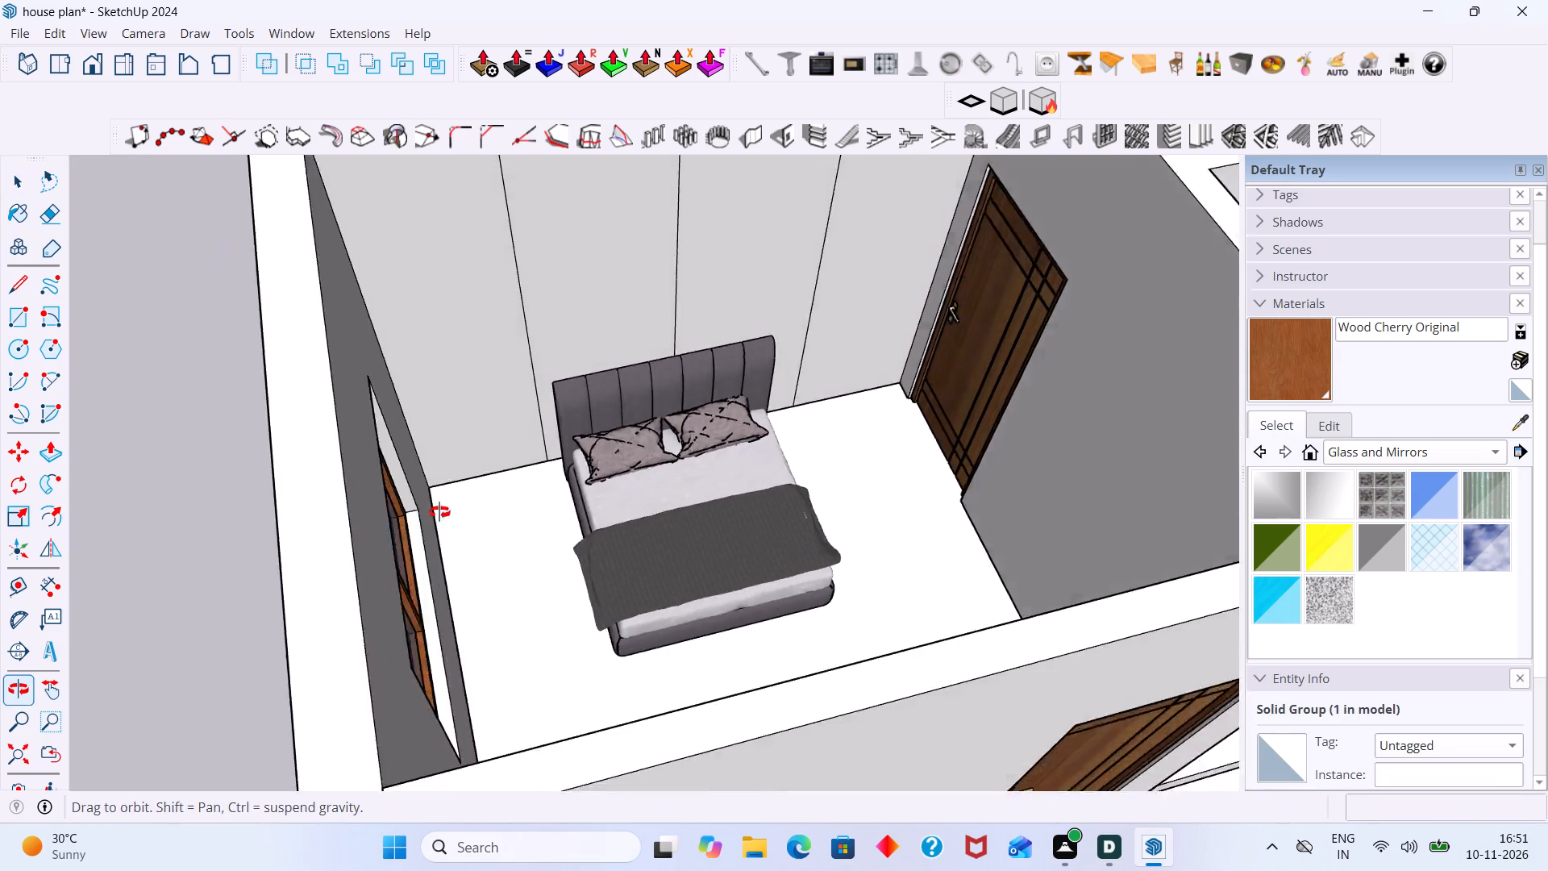
pyautogui.moveTo(439, 512); pyautogui.dragTo(378, 528, button='middle')
pyautogui.scroll(2, 791, 431)
pyautogui.moveTo(817, 467); pyautogui.dragTo(487, 472, button='middle')
pyautogui.scroll(5, 701, 524)
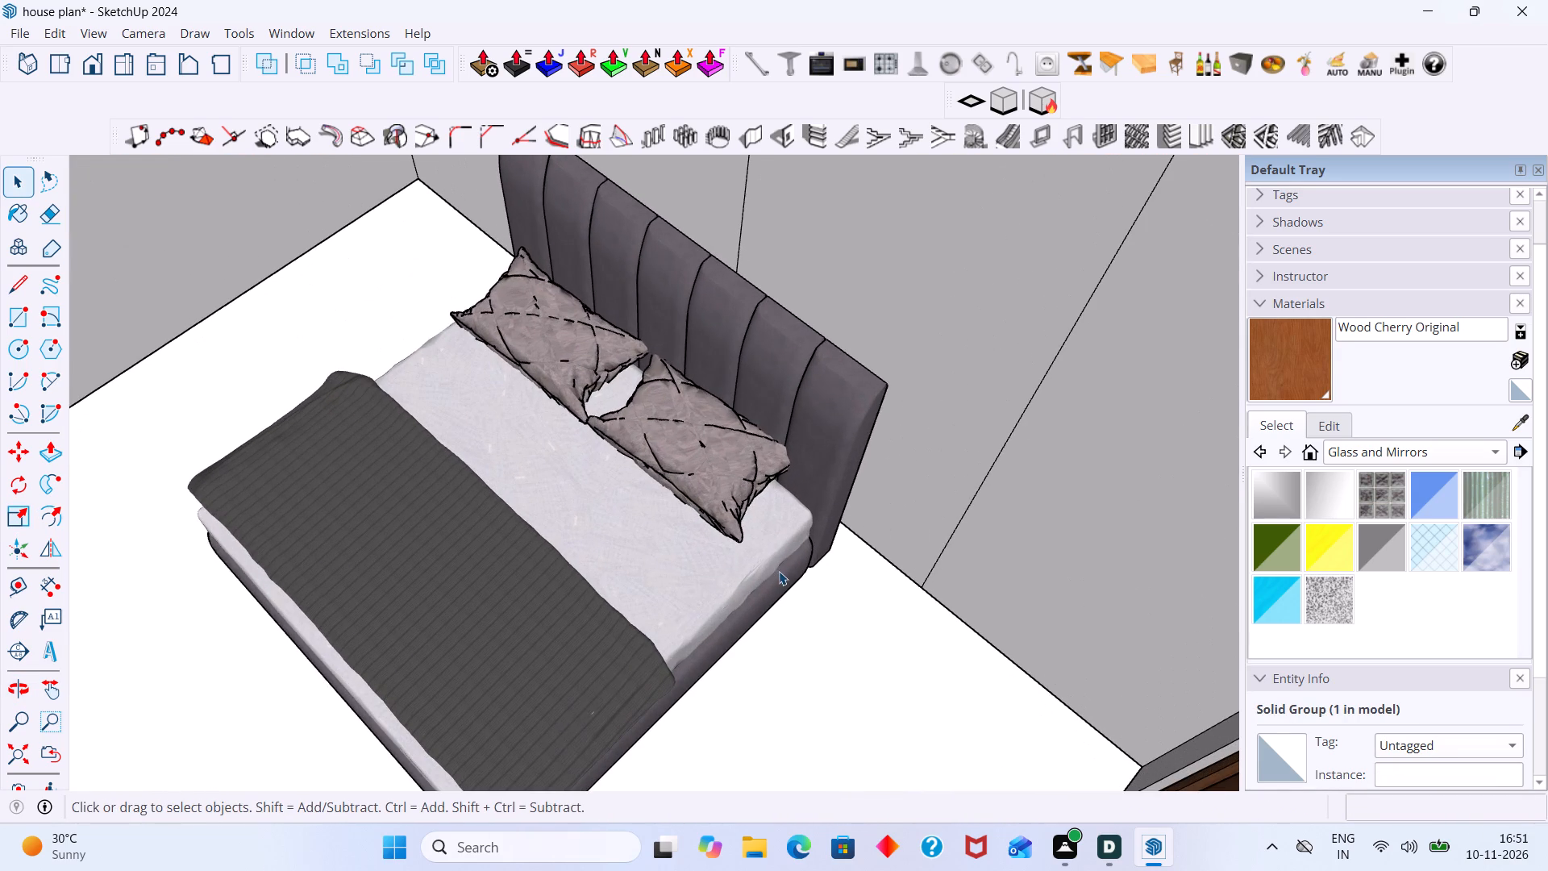
pyautogui.click(779, 572)
pyautogui.press('s')
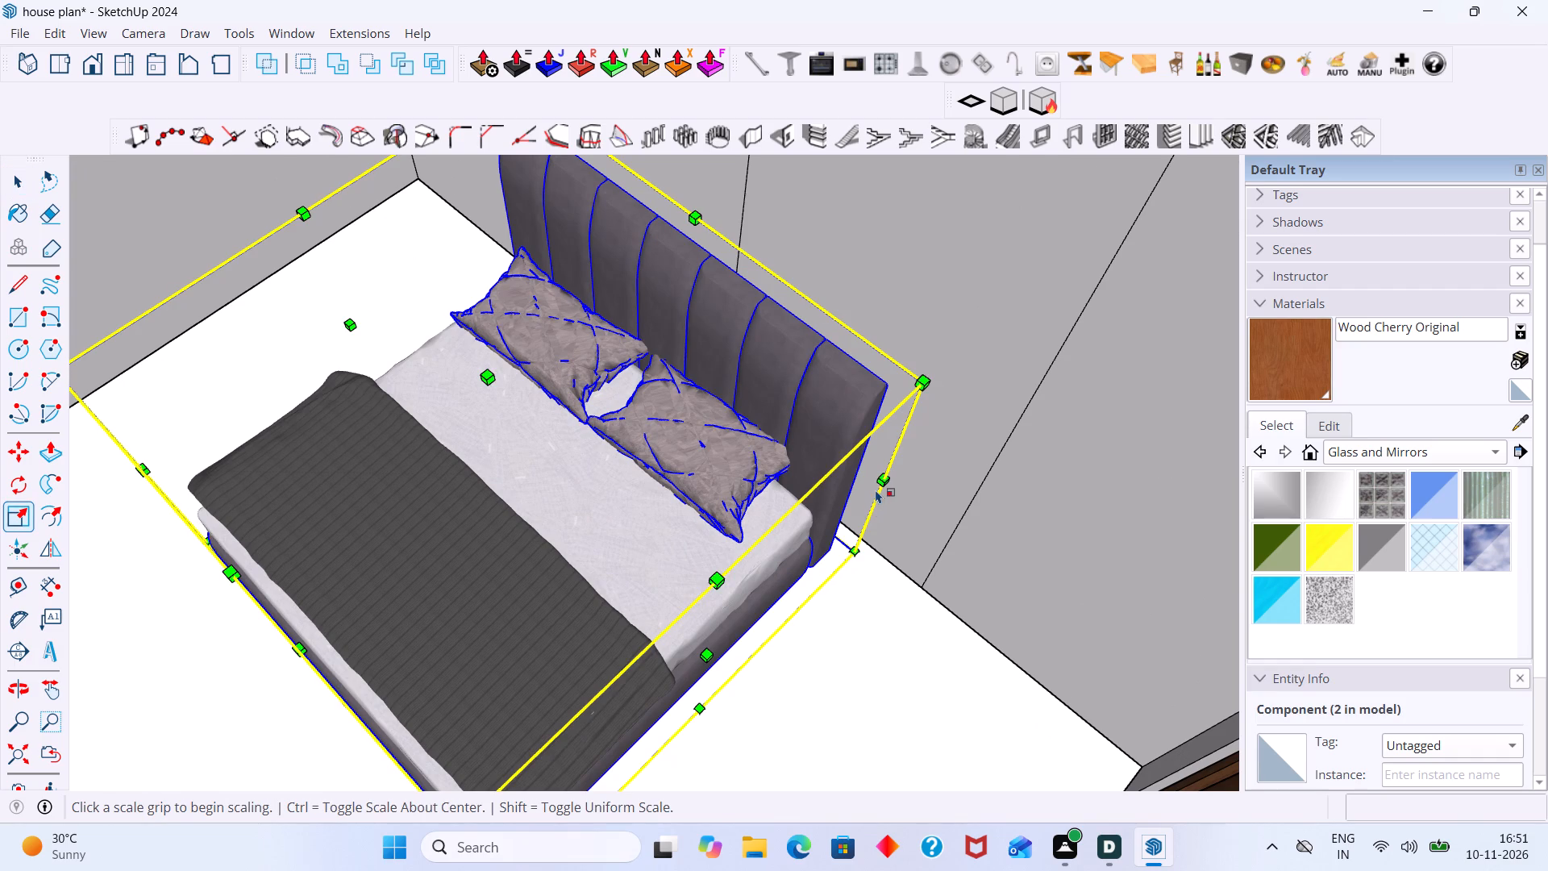
pyautogui.click(880, 481)
pyautogui.click(982, 493)
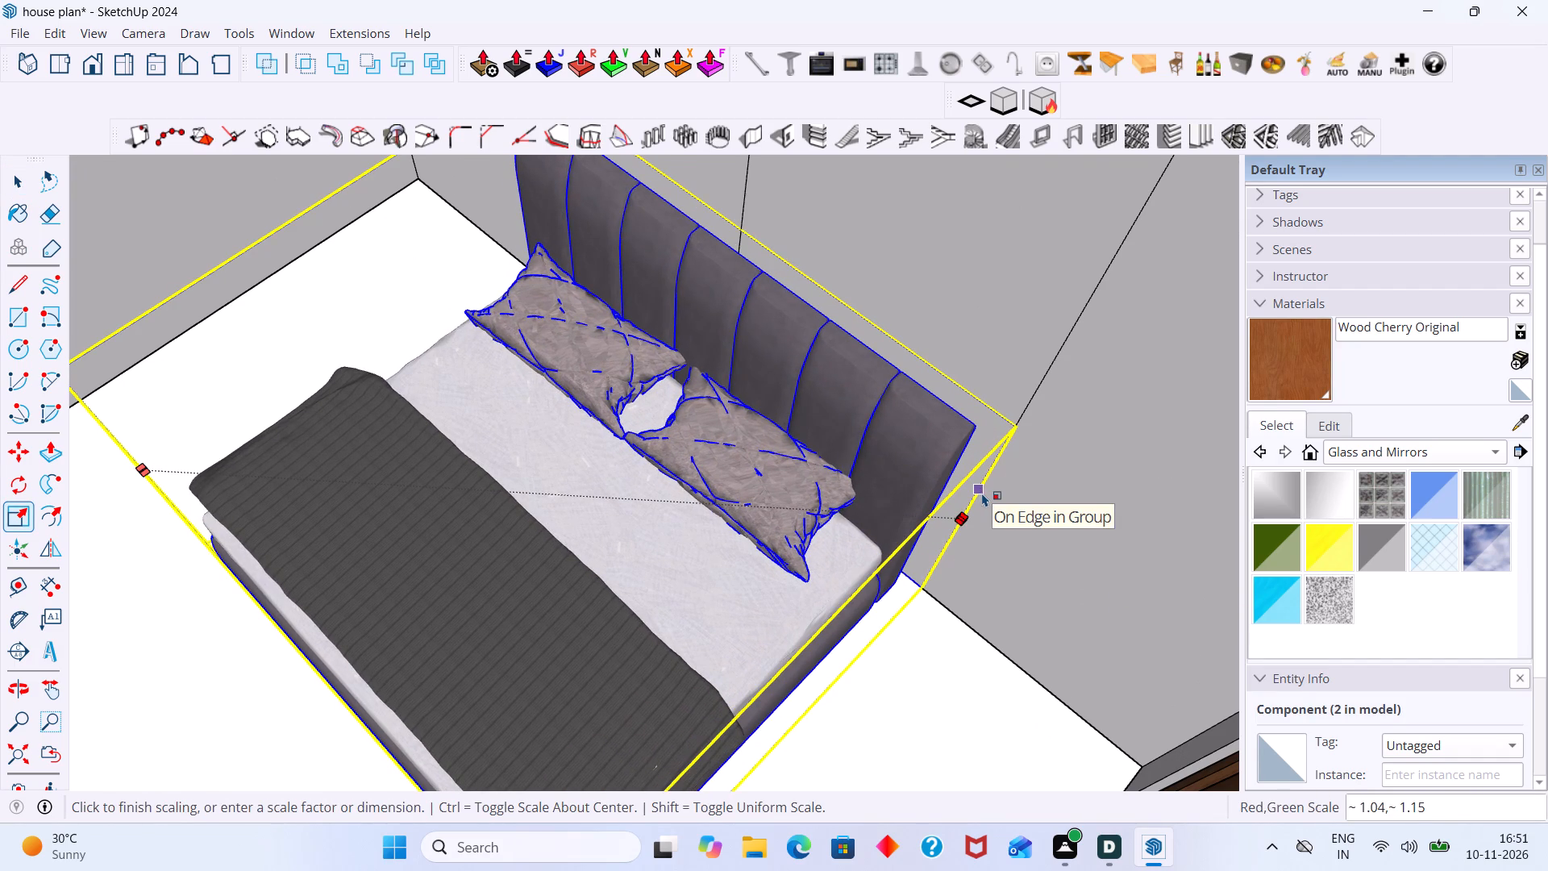
pyautogui.scroll(-7, 925, 511)
pyautogui.moveTo(930, 509); pyautogui.dragTo(1375, 502, button='middle')
pyautogui.scroll(4, 555, 412)
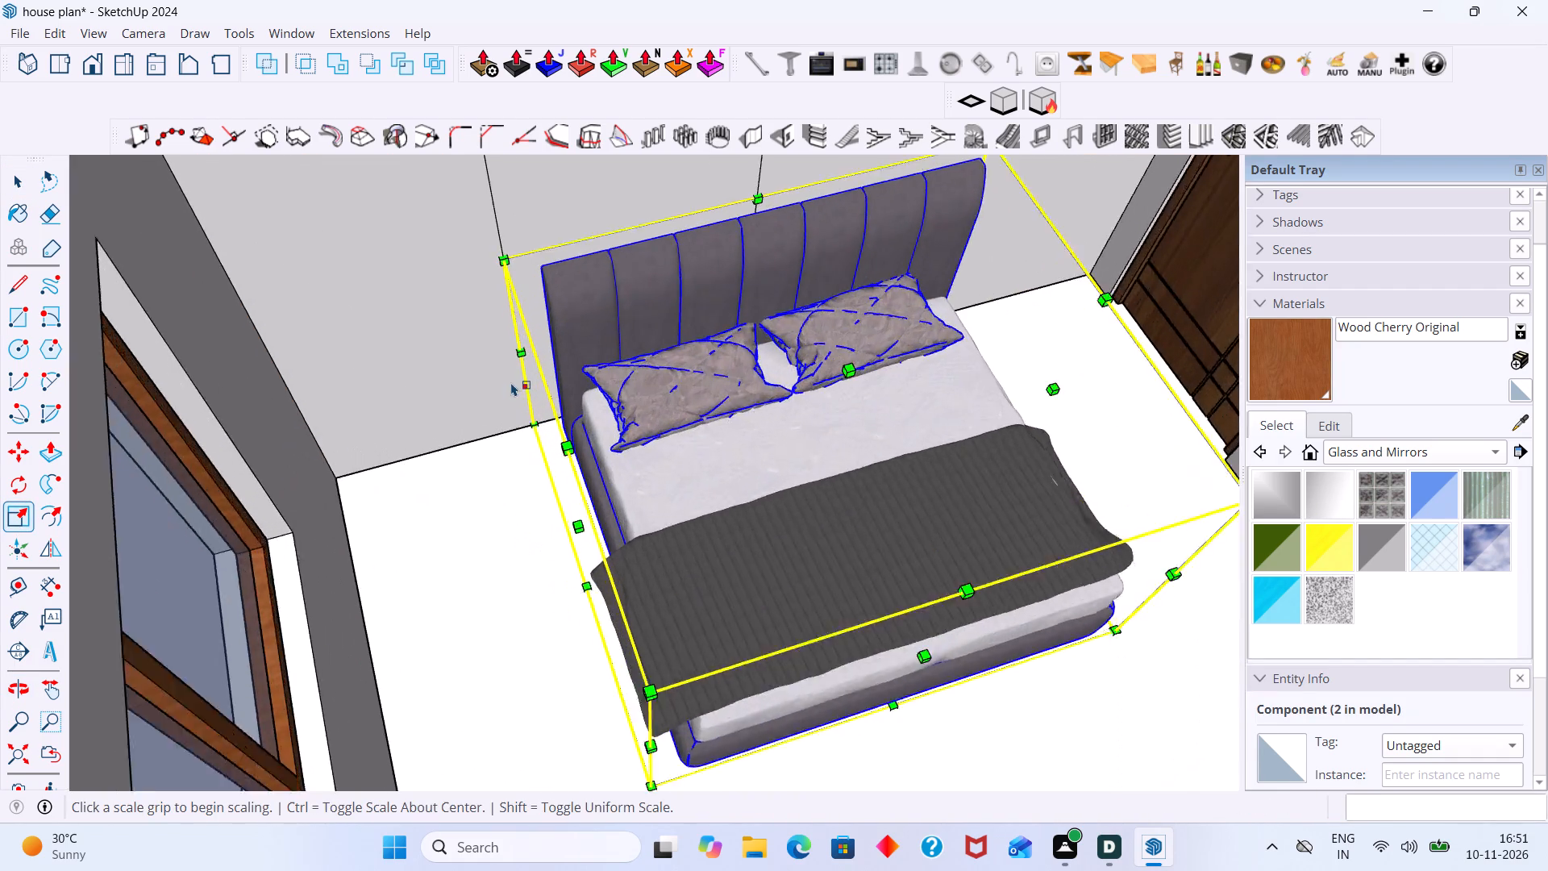
pyautogui.scroll(6, 511, 382)
pyautogui.scroll(-8, 526, 378)
pyautogui.press('space')
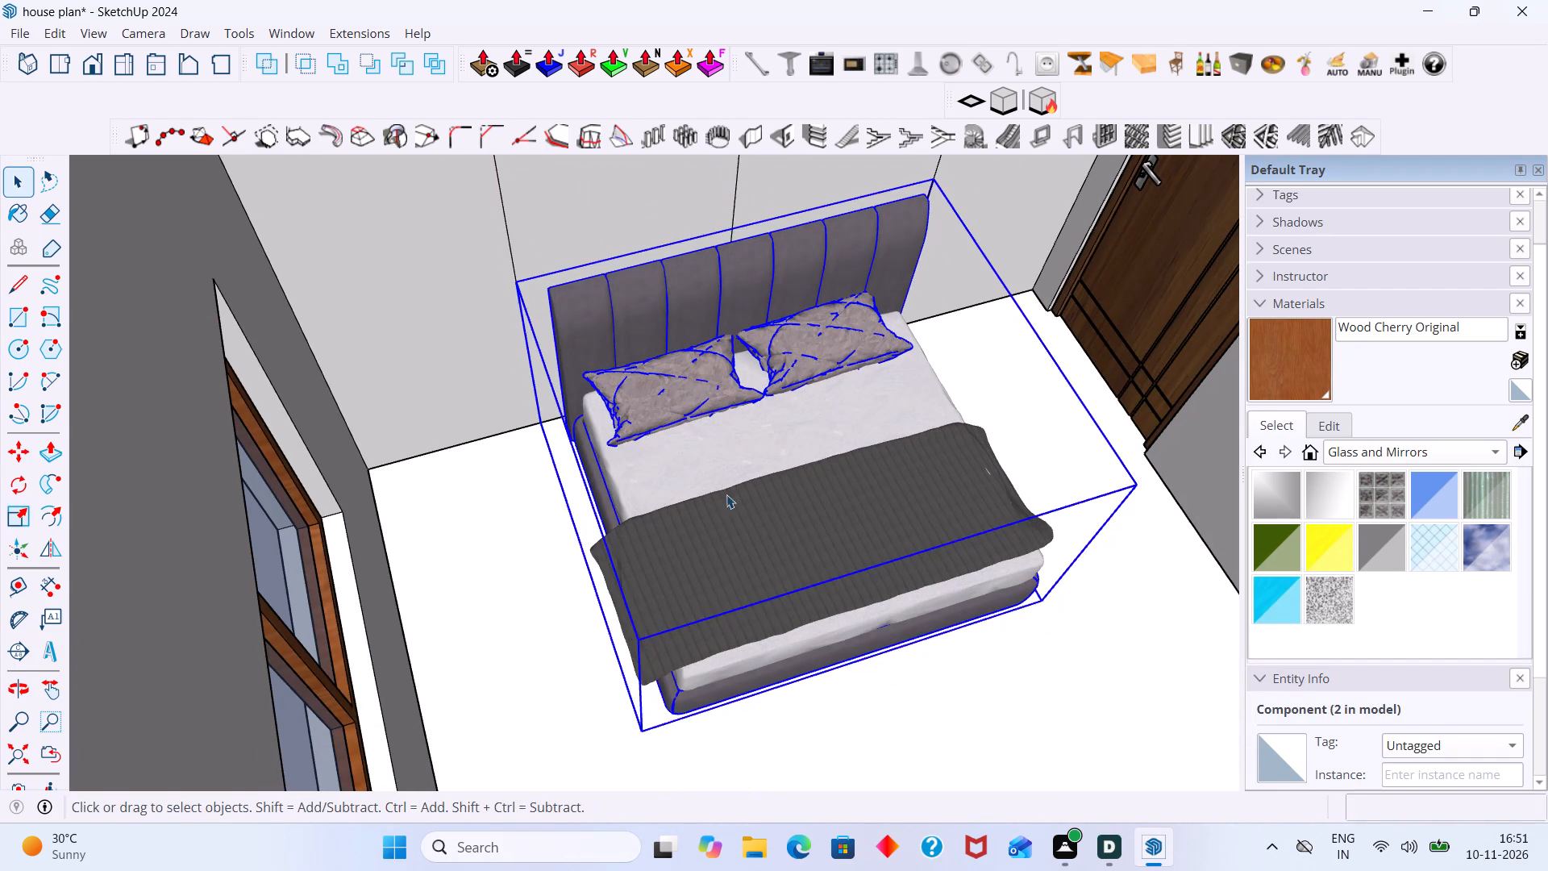
pyautogui.click(1008, 685)
# Move the enlarged bed slightly away from the headboard wall, using the headboard's lower back corner as the grab point.
pyautogui.scroll(-3, 955, 623)
pyautogui.moveTo(945, 604); pyautogui.dragTo(769, 590, button='middle')
pyautogui.moveTo(803, 444); pyautogui.dragTo(922, 598, button='middle')
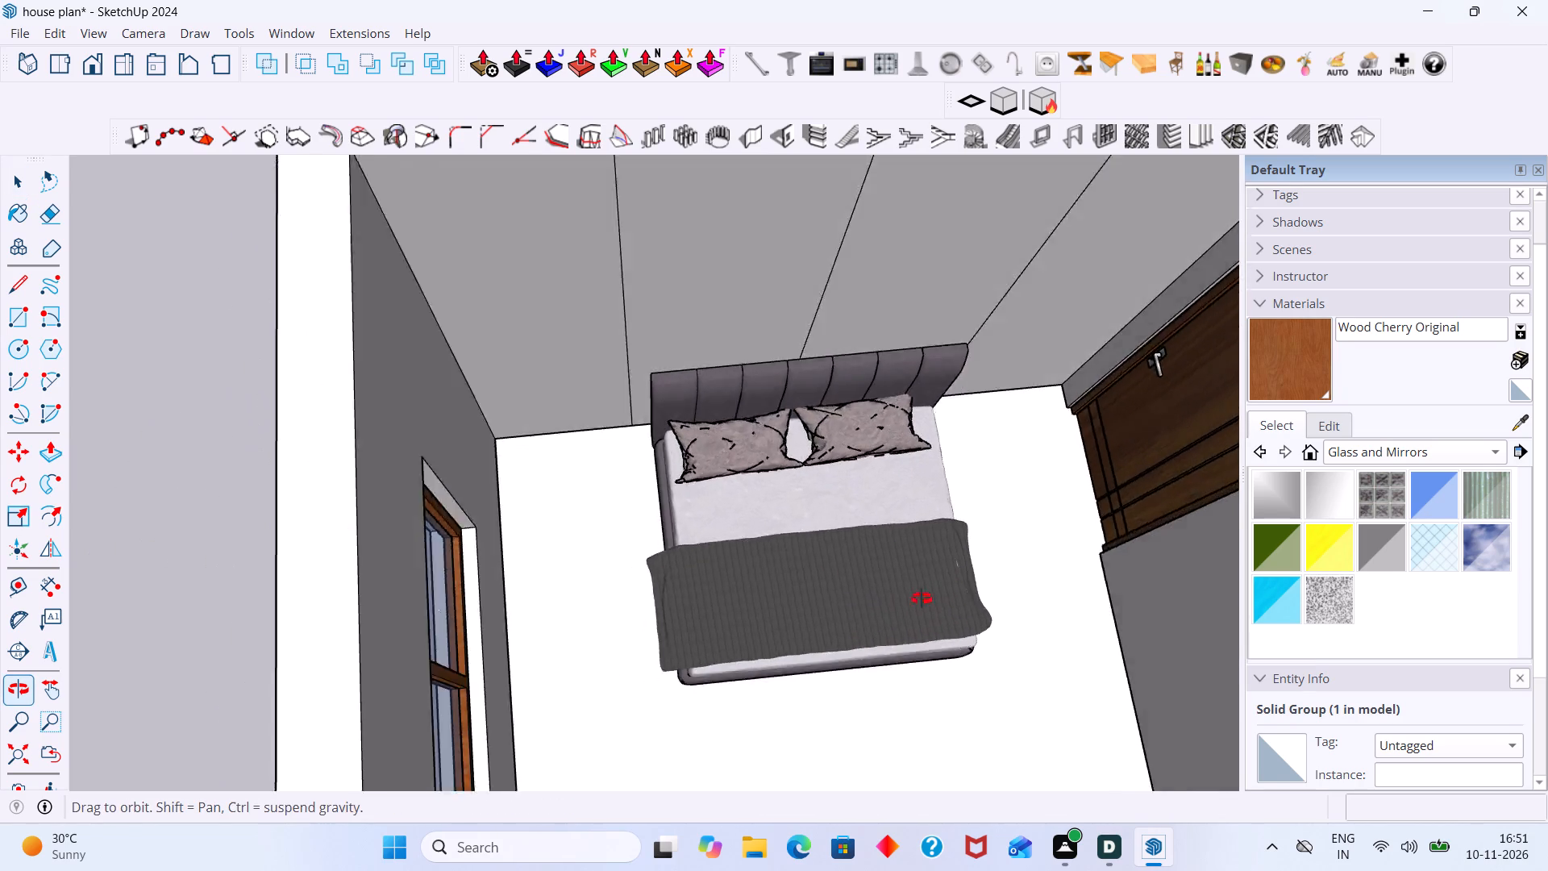
pyautogui.moveTo(922, 598); pyautogui.dragTo(905, 506, button='middle')
pyautogui.scroll(2, 708, 290)
pyautogui.moveTo(740, 332); pyautogui.dragTo(1069, 356, button='middle')
pyautogui.scroll(3, 523, 334)
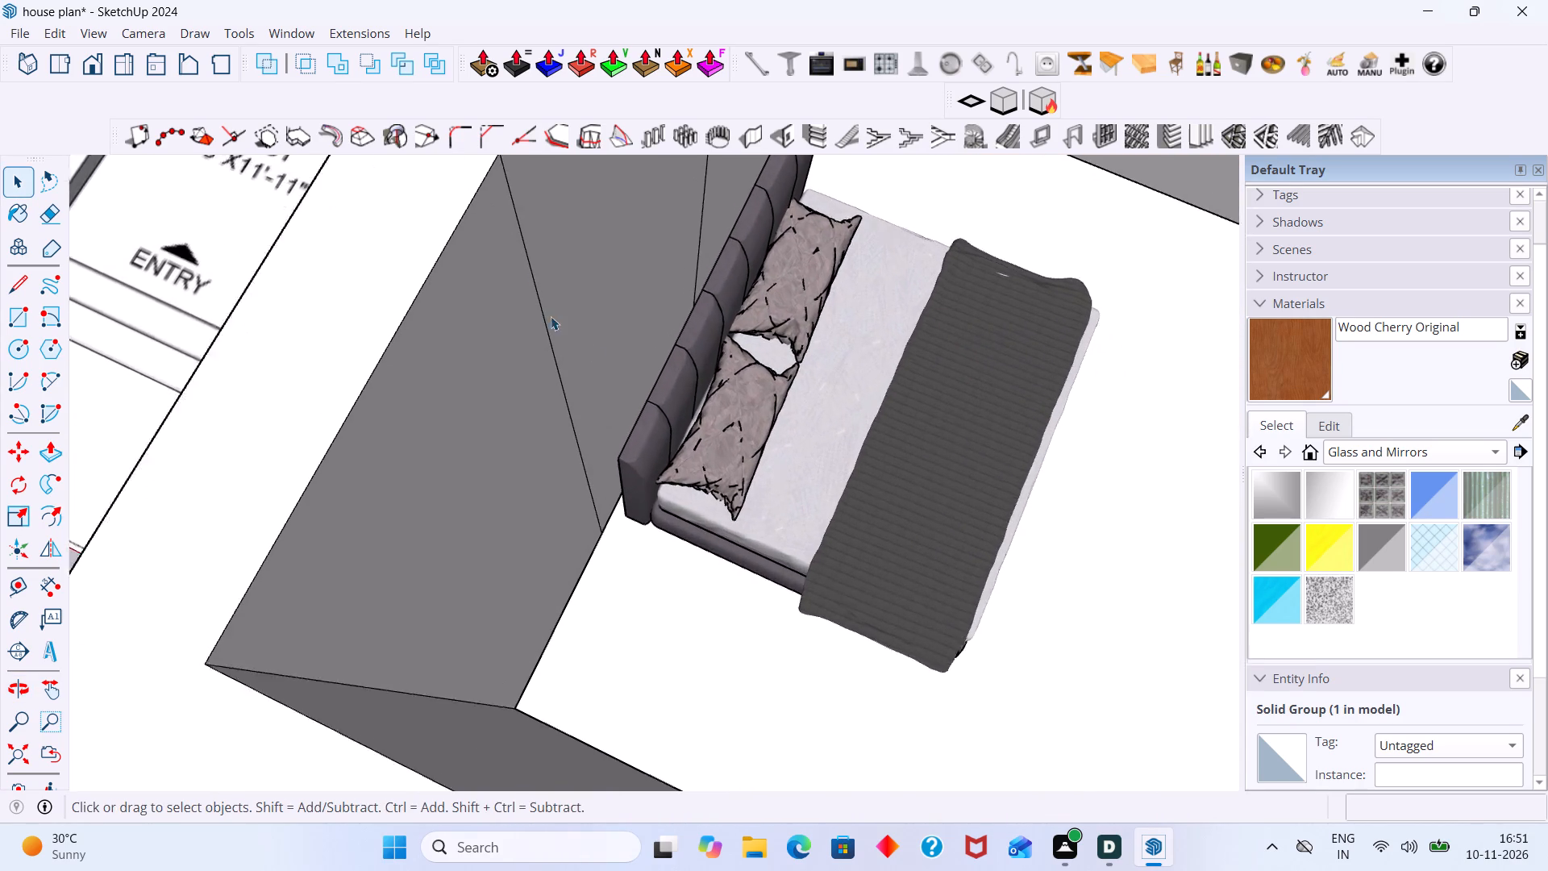
pyautogui.scroll(1, 551, 316)
pyautogui.moveTo(641, 351); pyautogui.dragTo(814, 294, button='middle')
pyautogui.scroll(6, 642, 335)
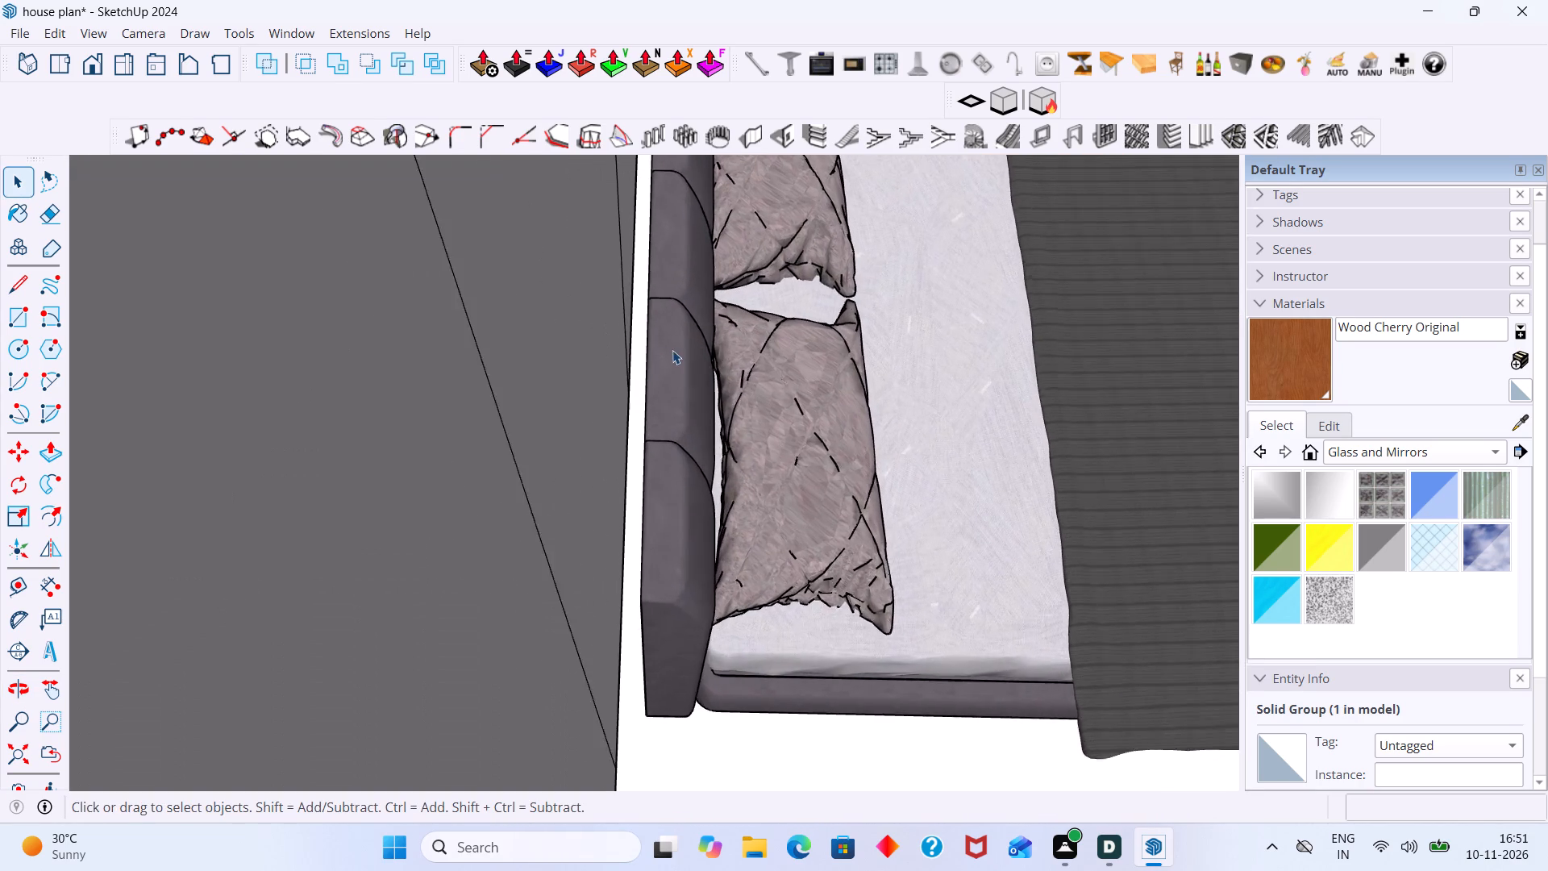
pyautogui.scroll(3, 672, 350)
pyautogui.scroll(-2, 672, 356)
pyautogui.click(678, 387)
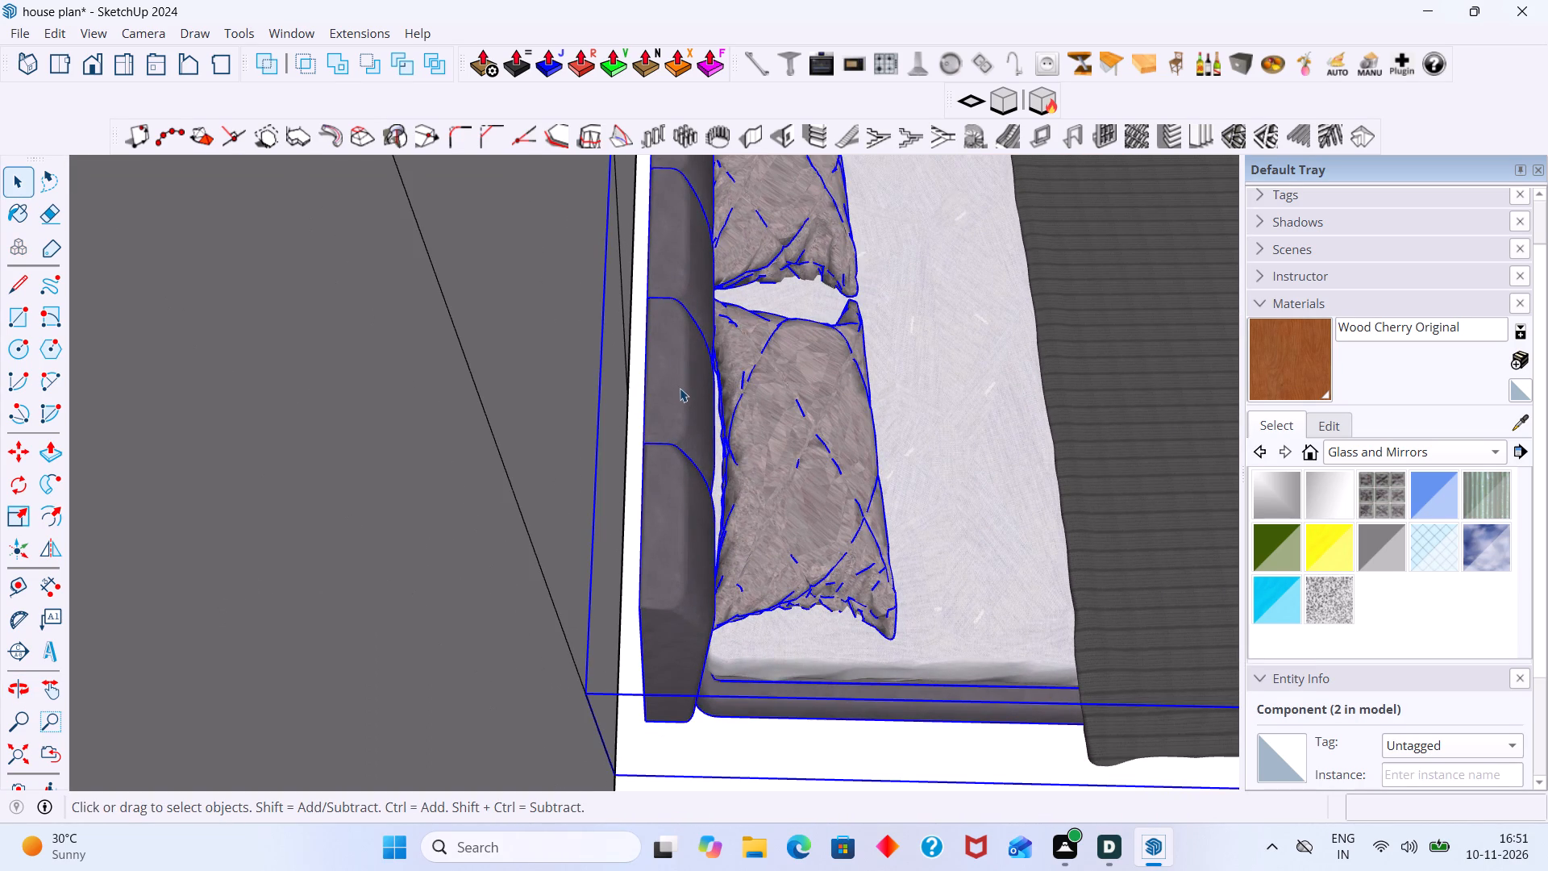
pyautogui.press('m')
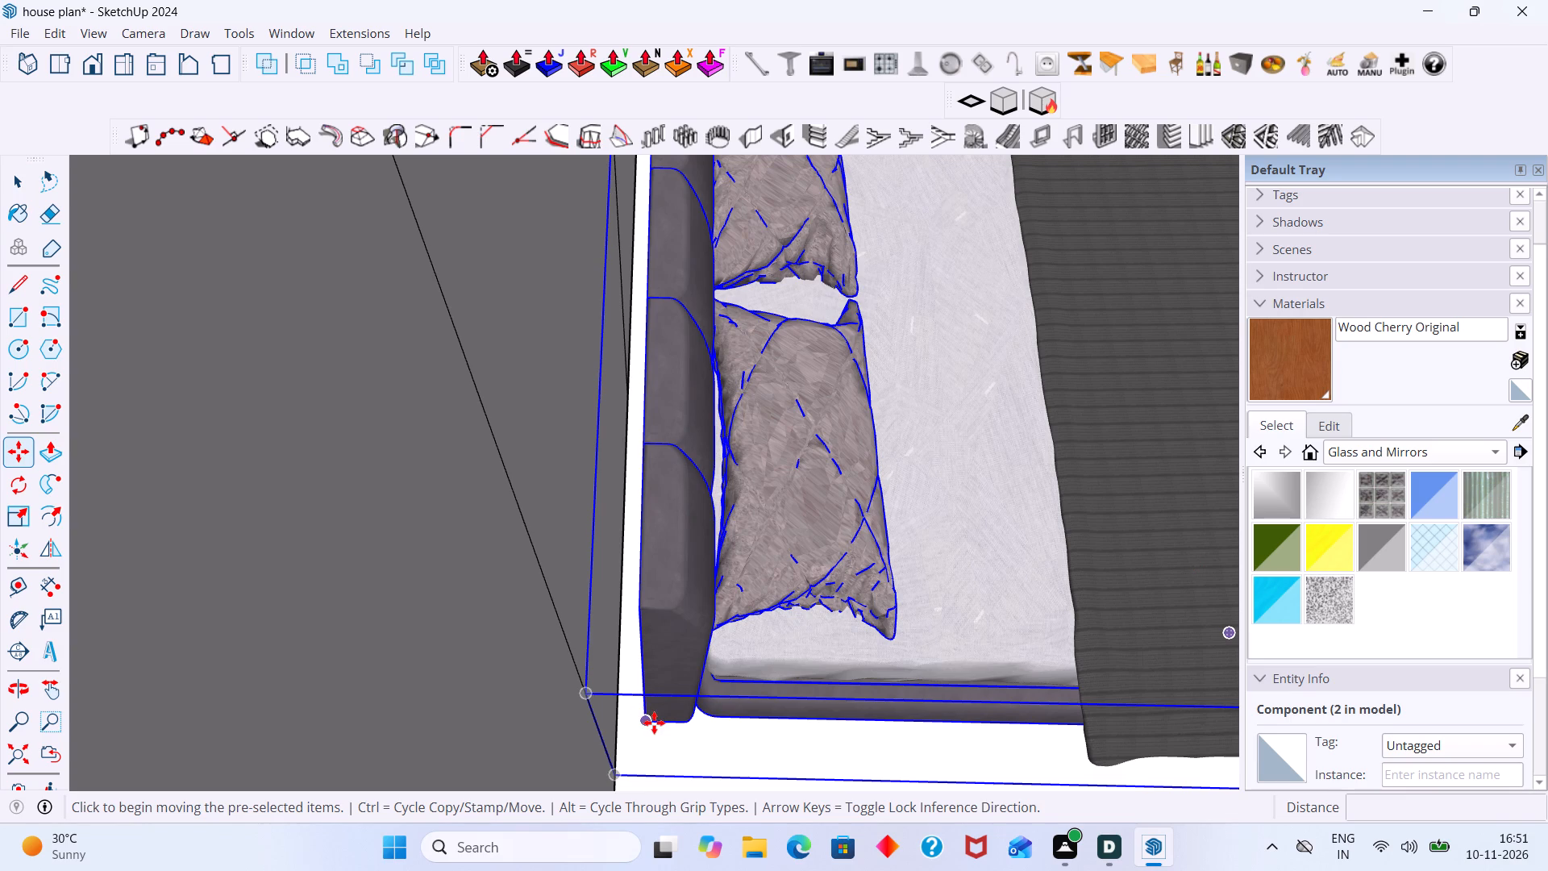
pyautogui.click(644, 719)
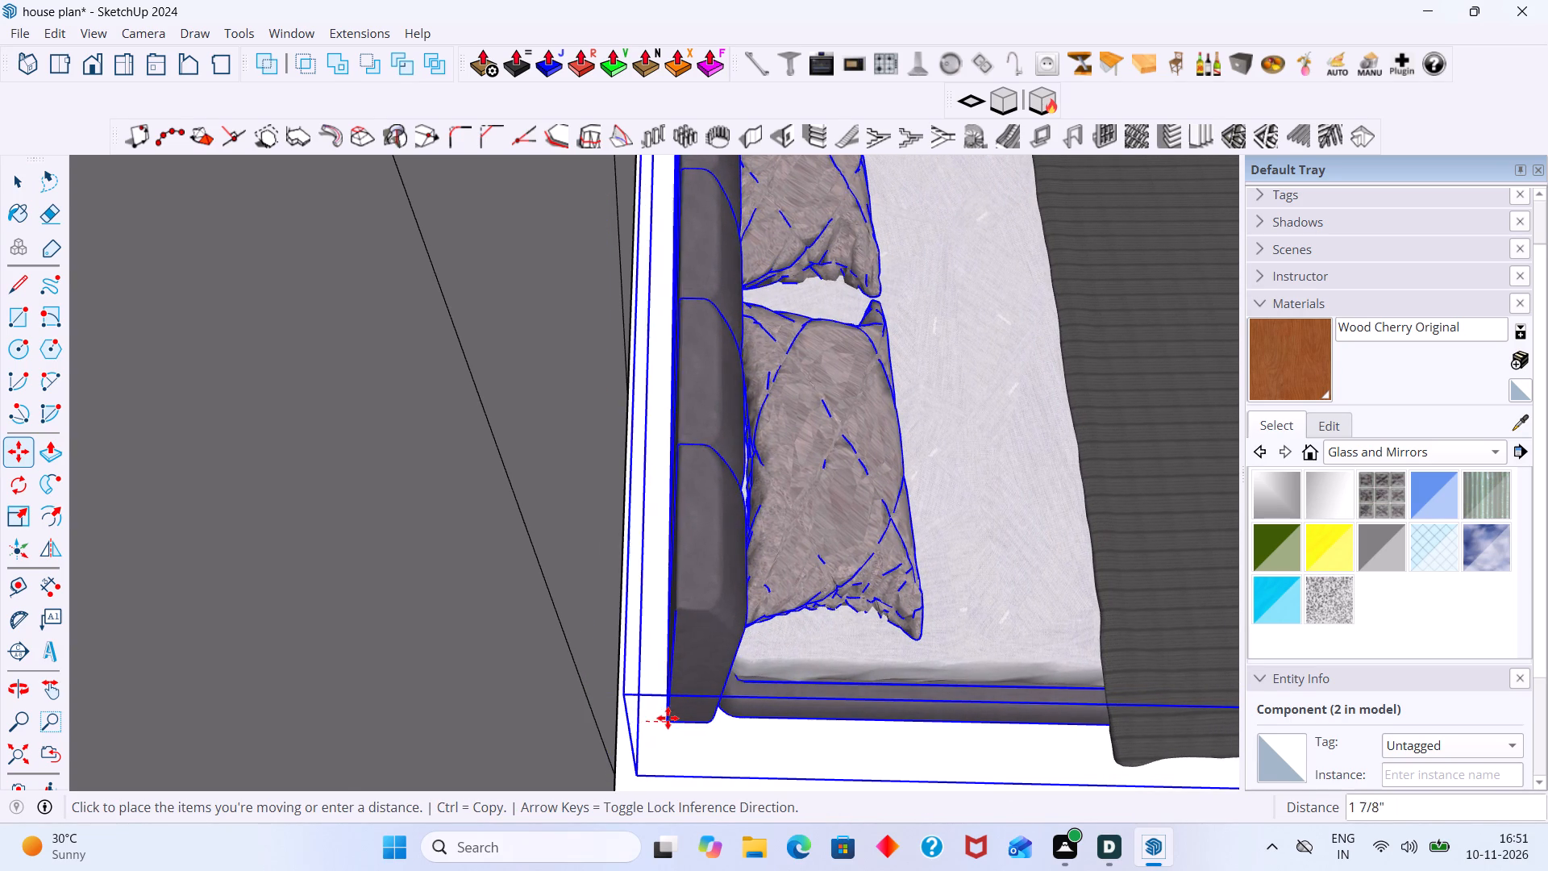
pyautogui.click(650, 719)
pyautogui.press('space')
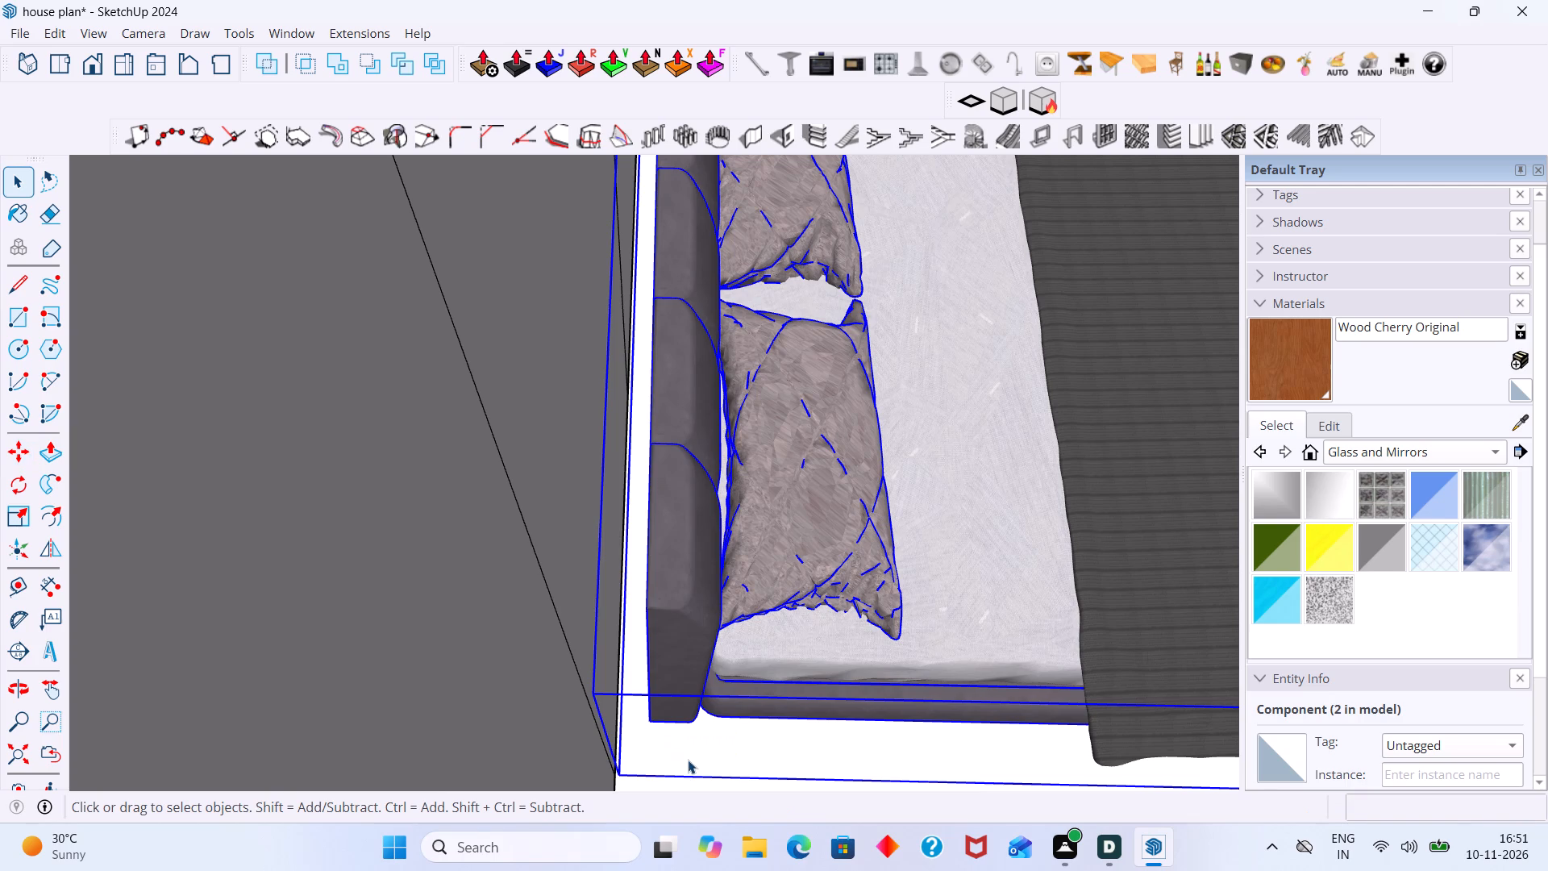
pyautogui.click(692, 761)
# Hide the bed in the bedroom with the vertically divided headboard wall.
pyautogui.moveTo(619, 688); pyautogui.dragTo(234, 577, button='middle')
pyautogui.scroll(-11, 359, 540)
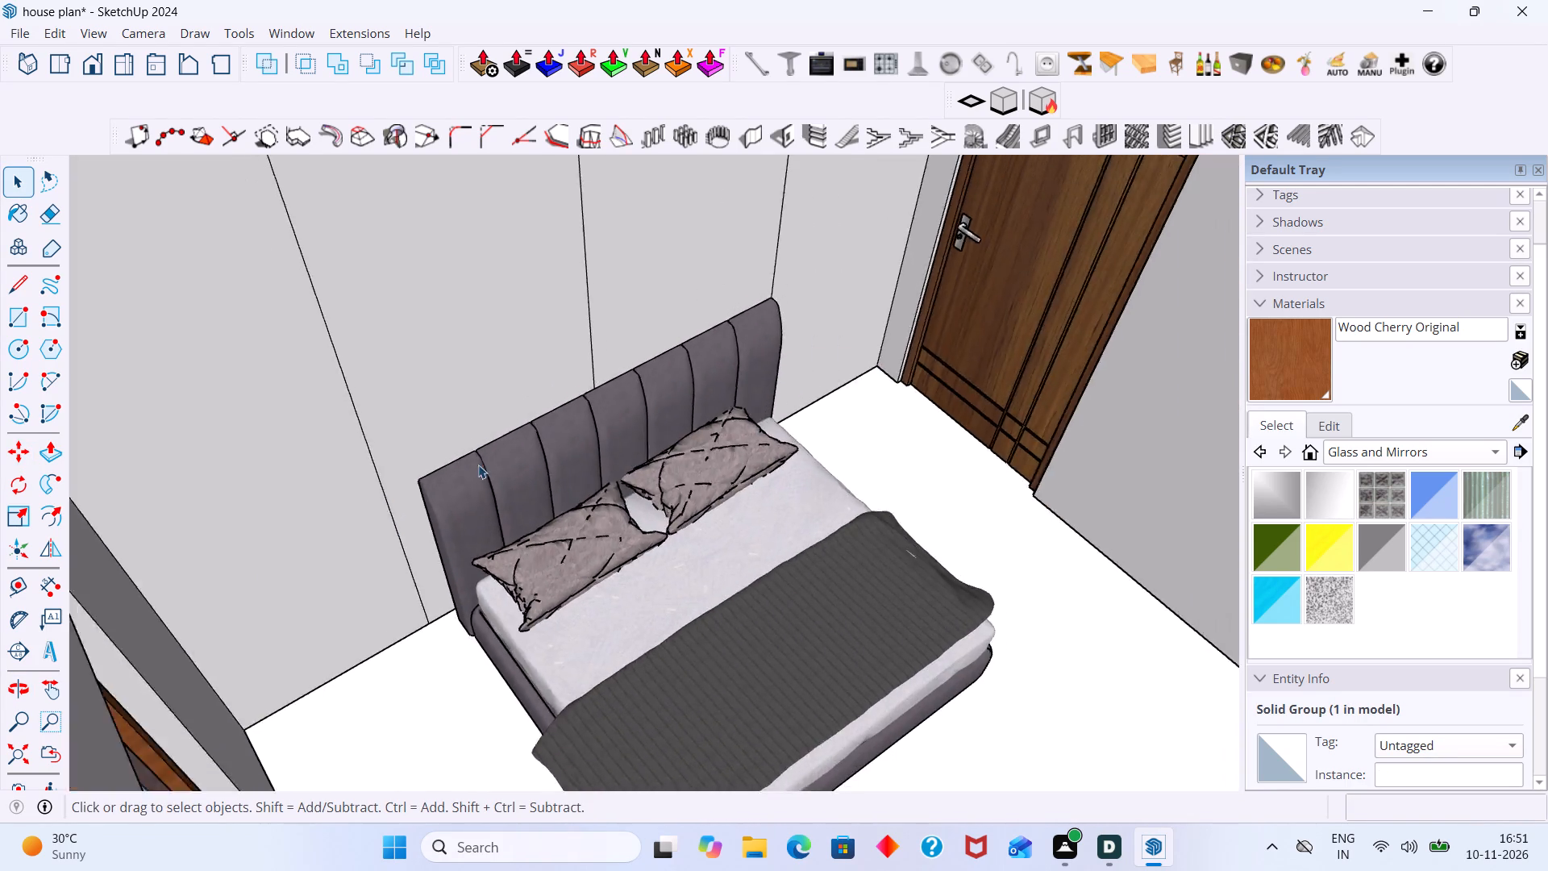
pyautogui.scroll(-13, 478, 465)
pyautogui.moveTo(601, 470); pyautogui.dragTo(420, 491, button='middle')
pyautogui.scroll(7, 515, 461)
pyautogui.click(598, 444)
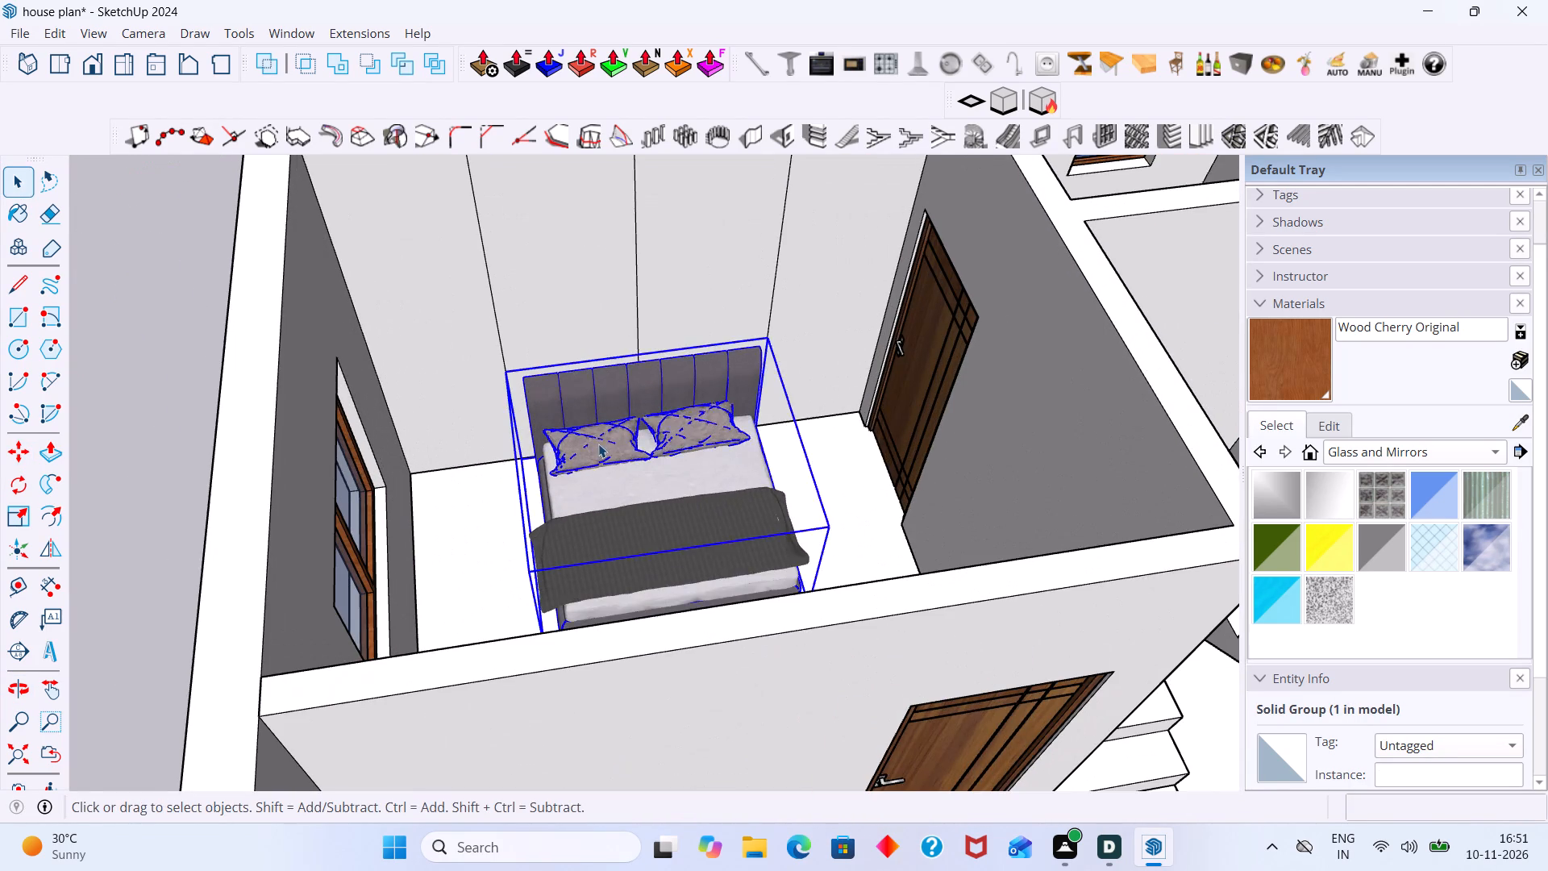
pyautogui.rightClick(620, 443)
pyautogui.click(686, 68)
pyautogui.scroll(-9, 597, 339)
pyautogui.keyDown('shift'); pyautogui.moveTo(602, 381); pyautogui.dragTo(580, 521, button='middle'); pyautogui.keyUp('shift')
pyautogui.scroll(2, 580, 461)
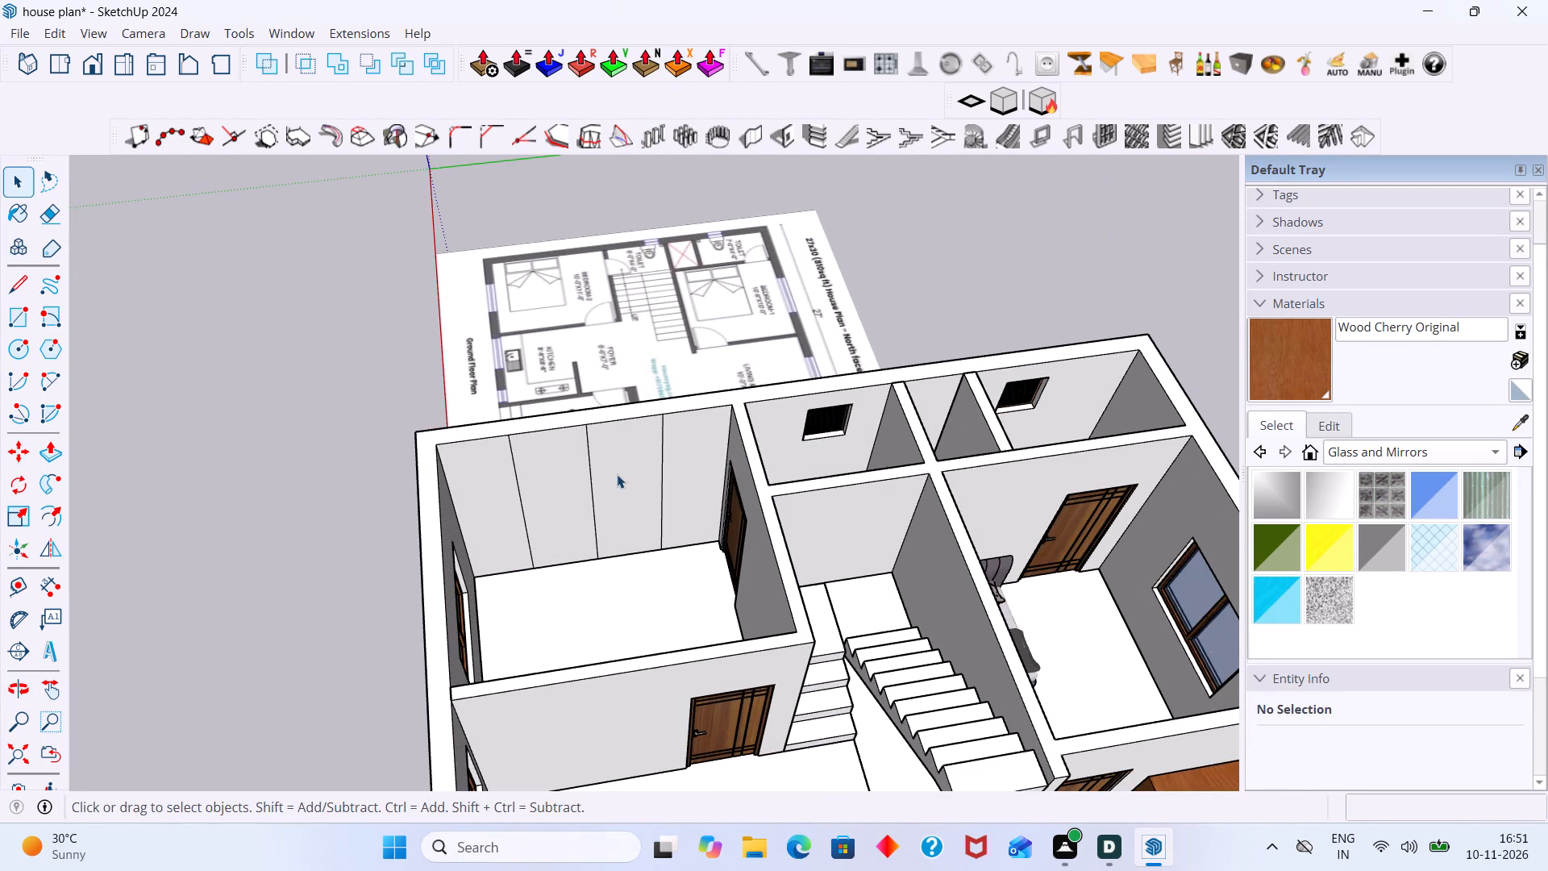
pyautogui.scroll(-1, 622, 453)
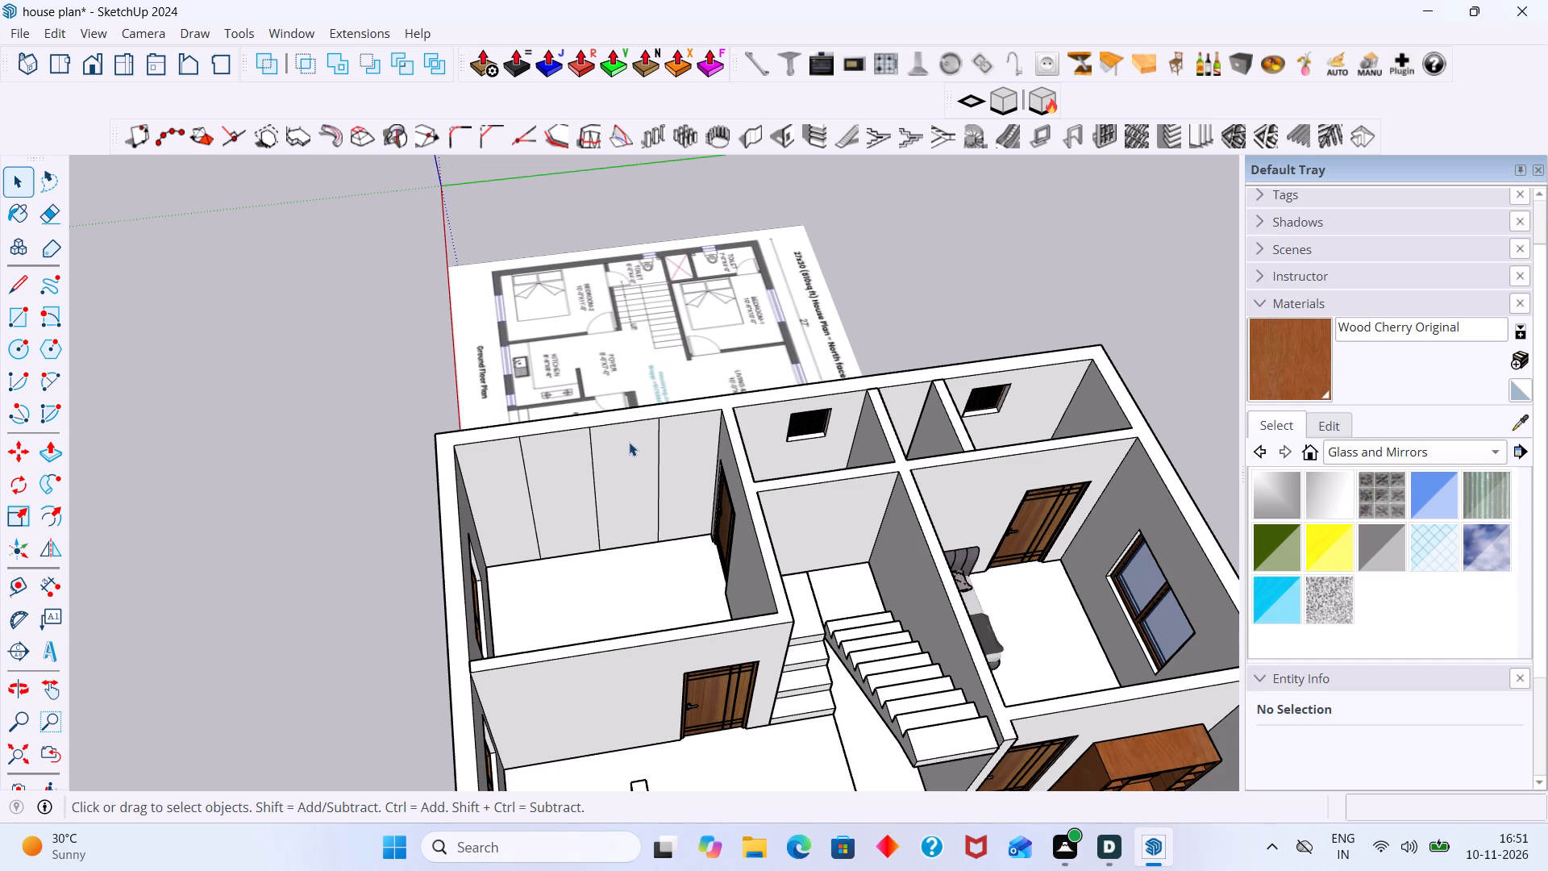
# Copy the headboard wall's window-side vertical line 6" toward the window.
pyautogui.scroll(2, 643, 476)
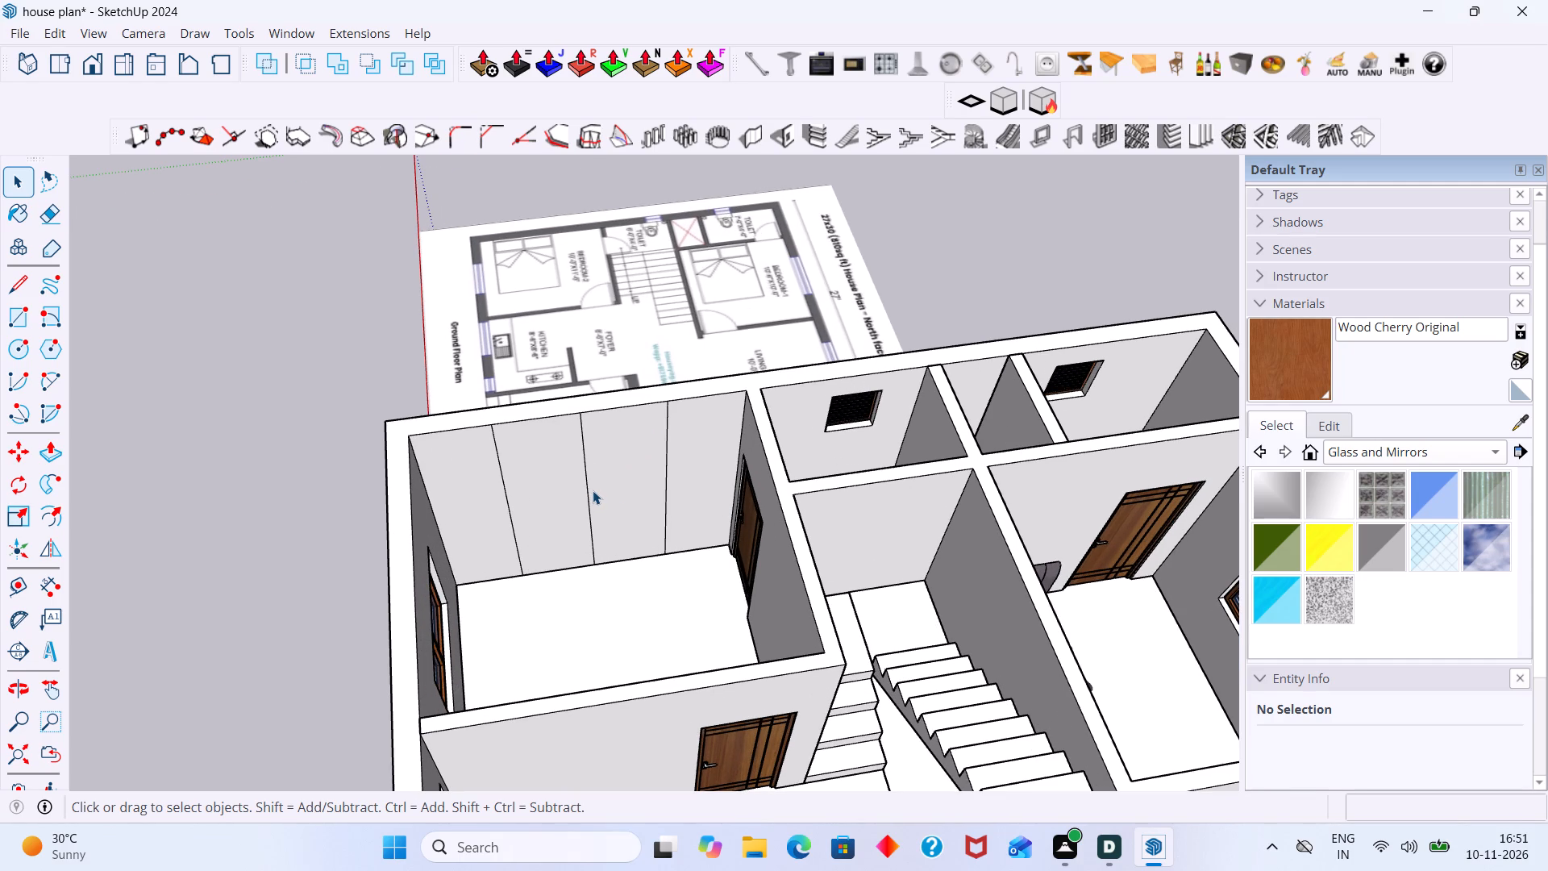
pyautogui.scroll(2, 538, 506)
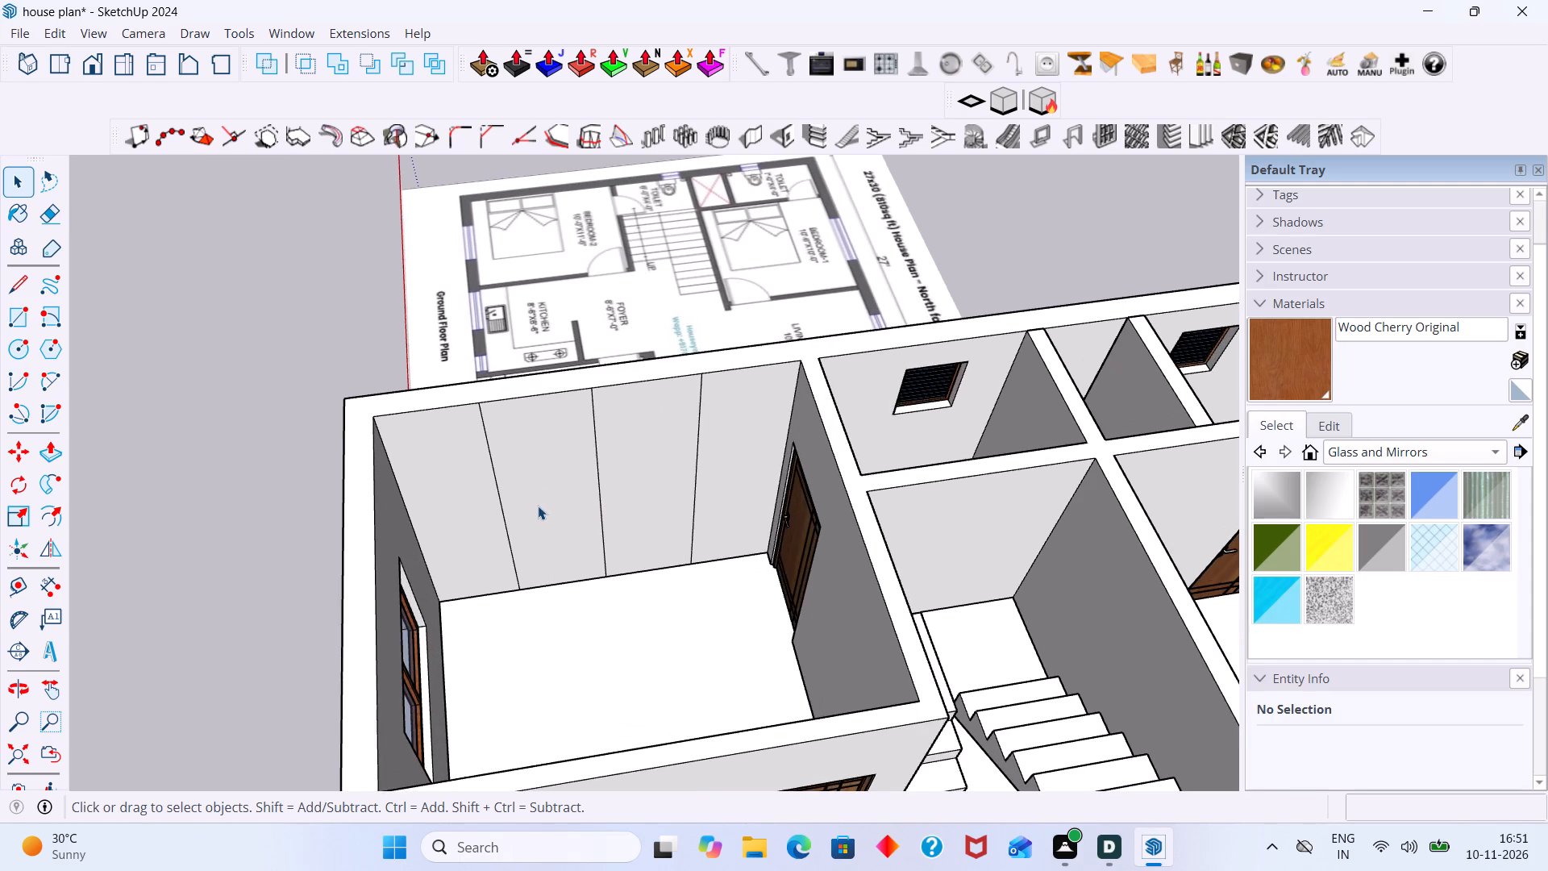
pyautogui.scroll(6, 538, 506)
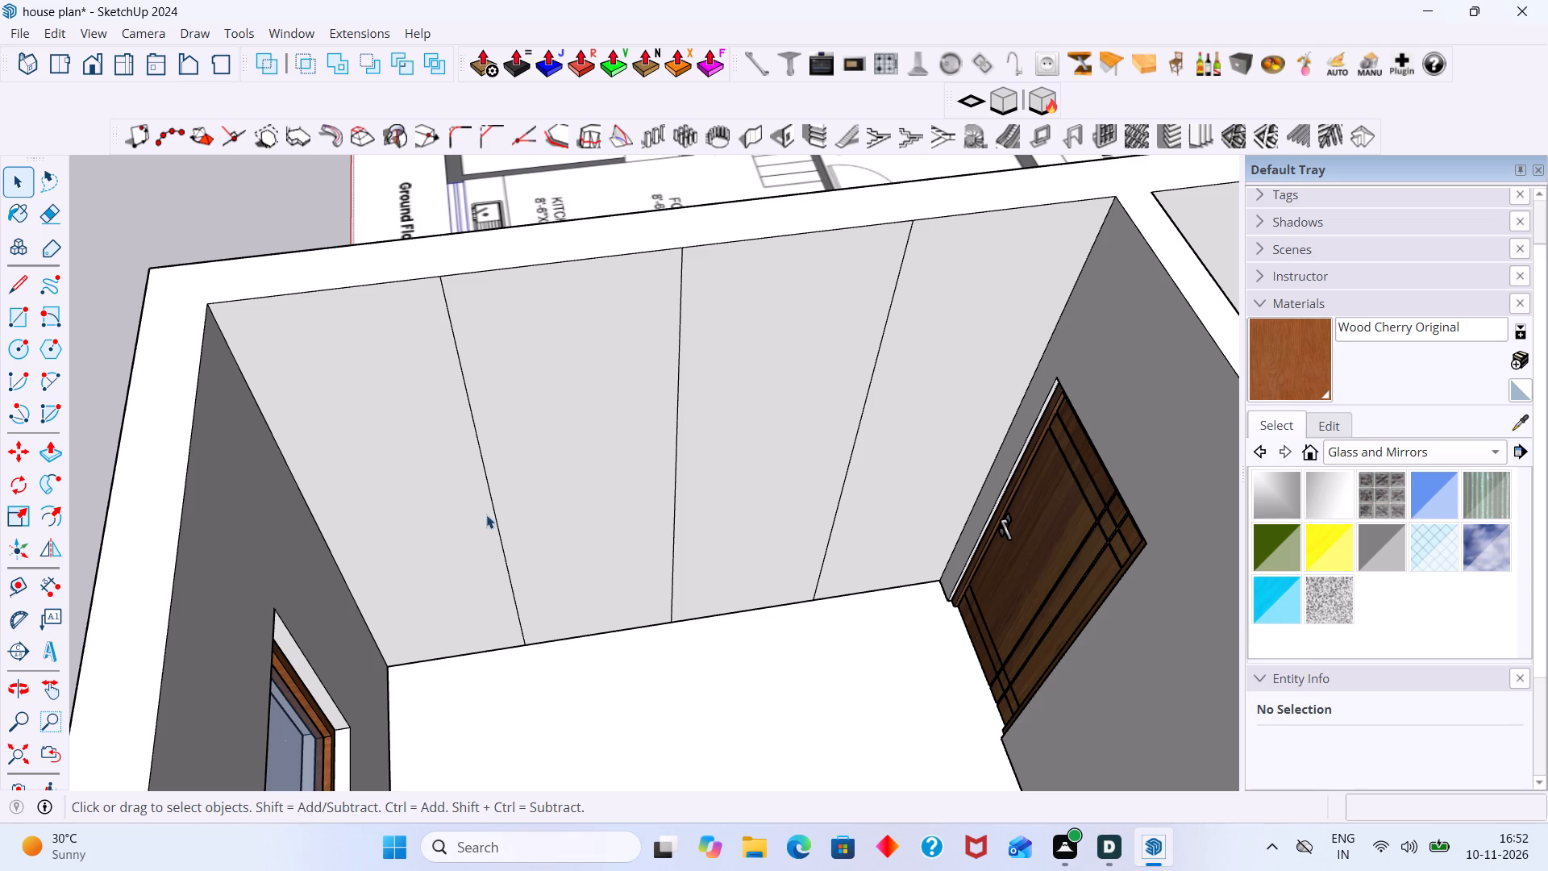
pyautogui.click(493, 515)
pyautogui.doubleClick(497, 516)
pyautogui.click(497, 526)
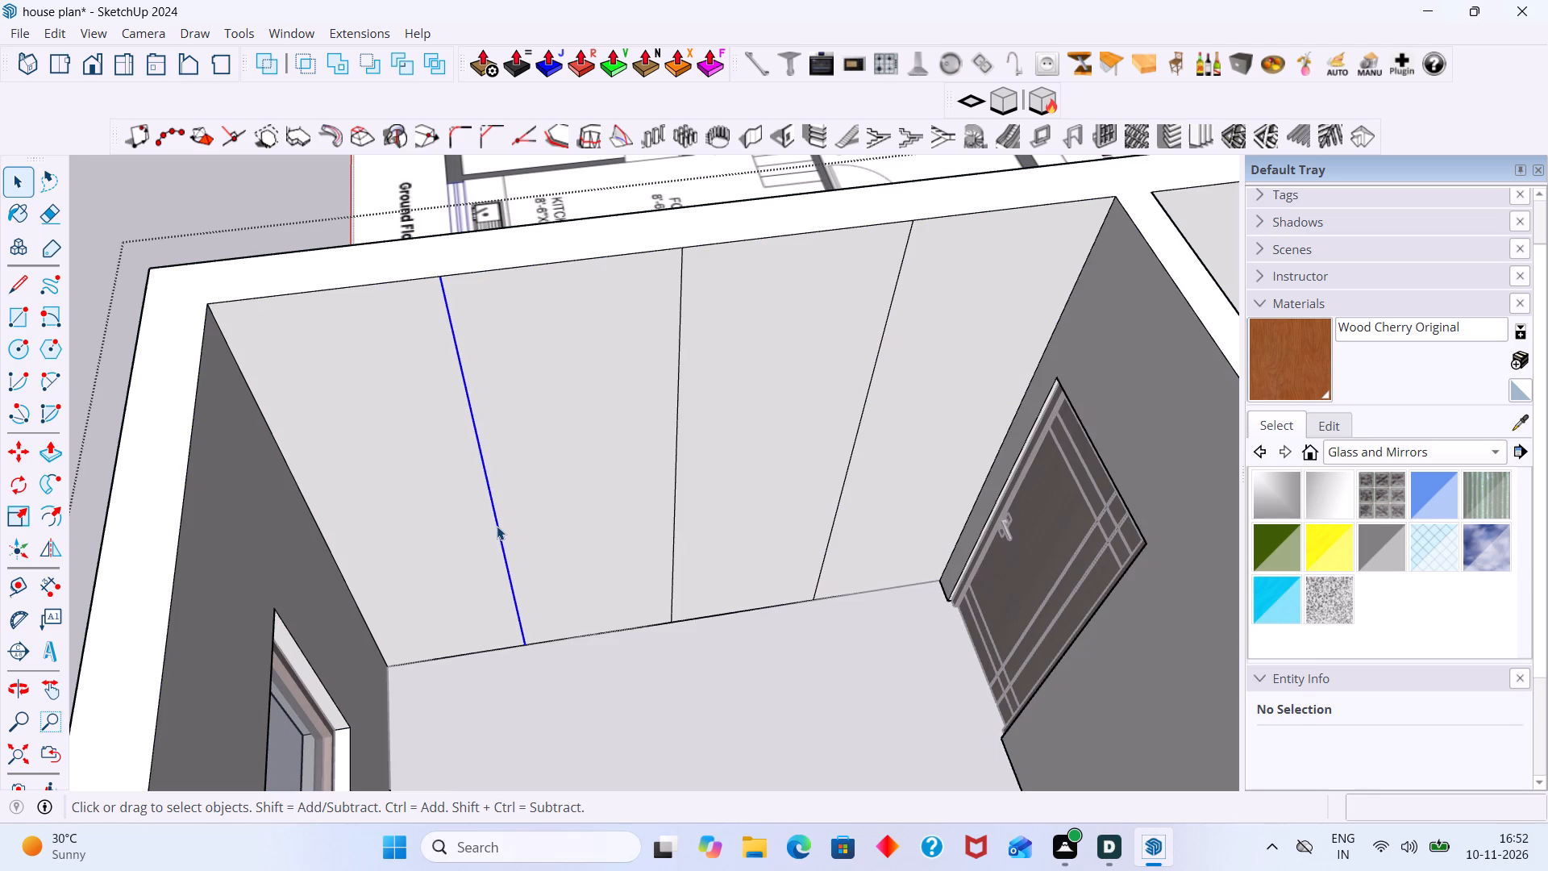
pyautogui.press('m')
pyautogui.click(497, 526)
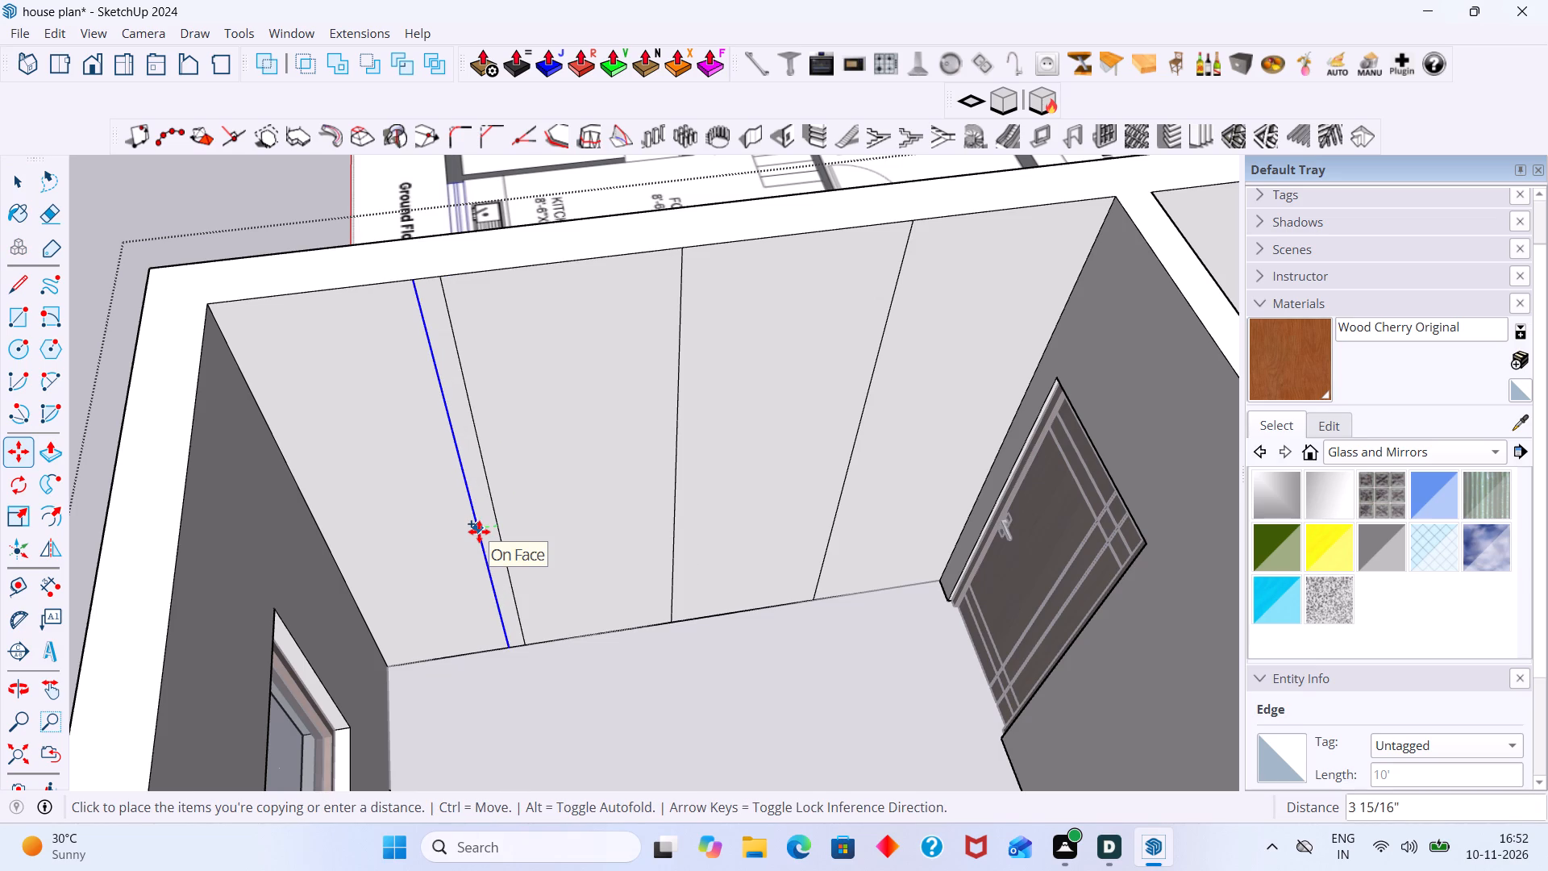
pyautogui.press('6')
pyautogui.press('Return')
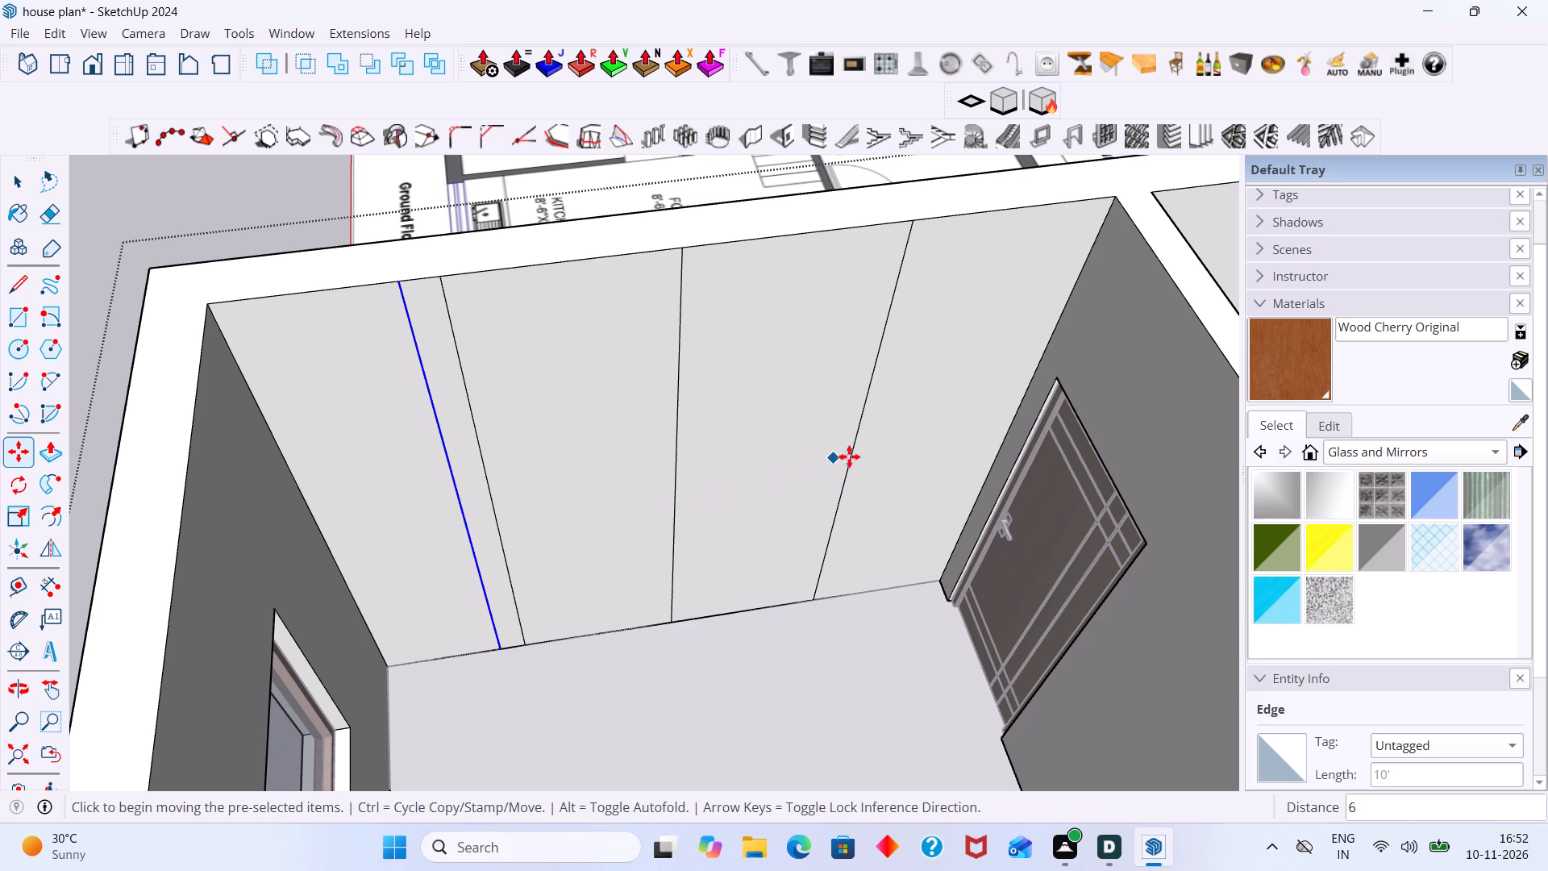
pyautogui.press('space')
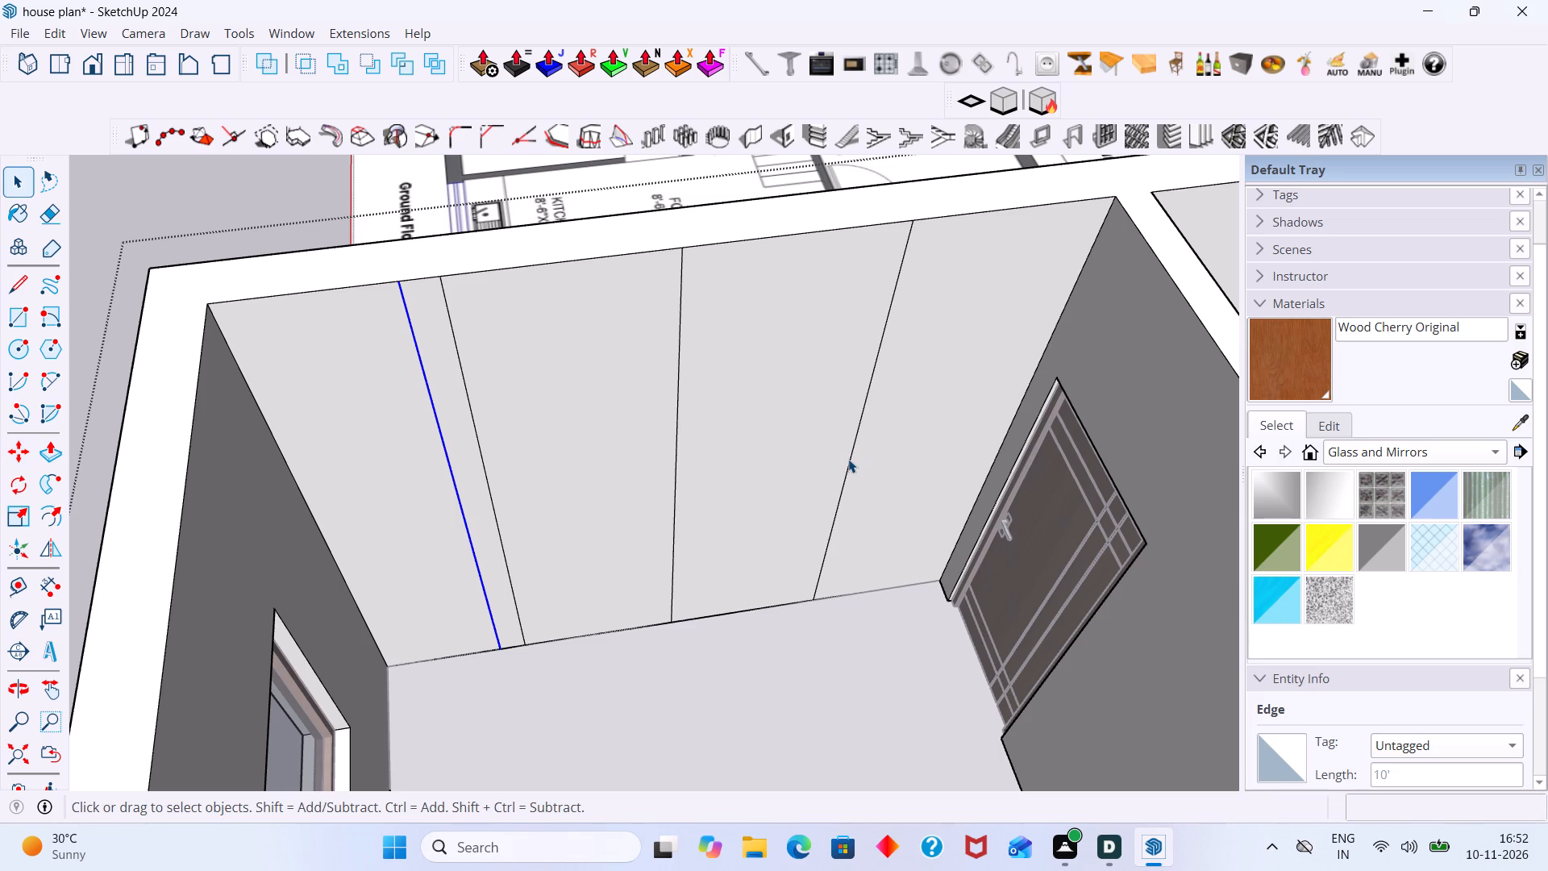
# Copy the headboard wall's door-side vertical line 6" toward the door and close the wall group.
pyautogui.click(848, 459)
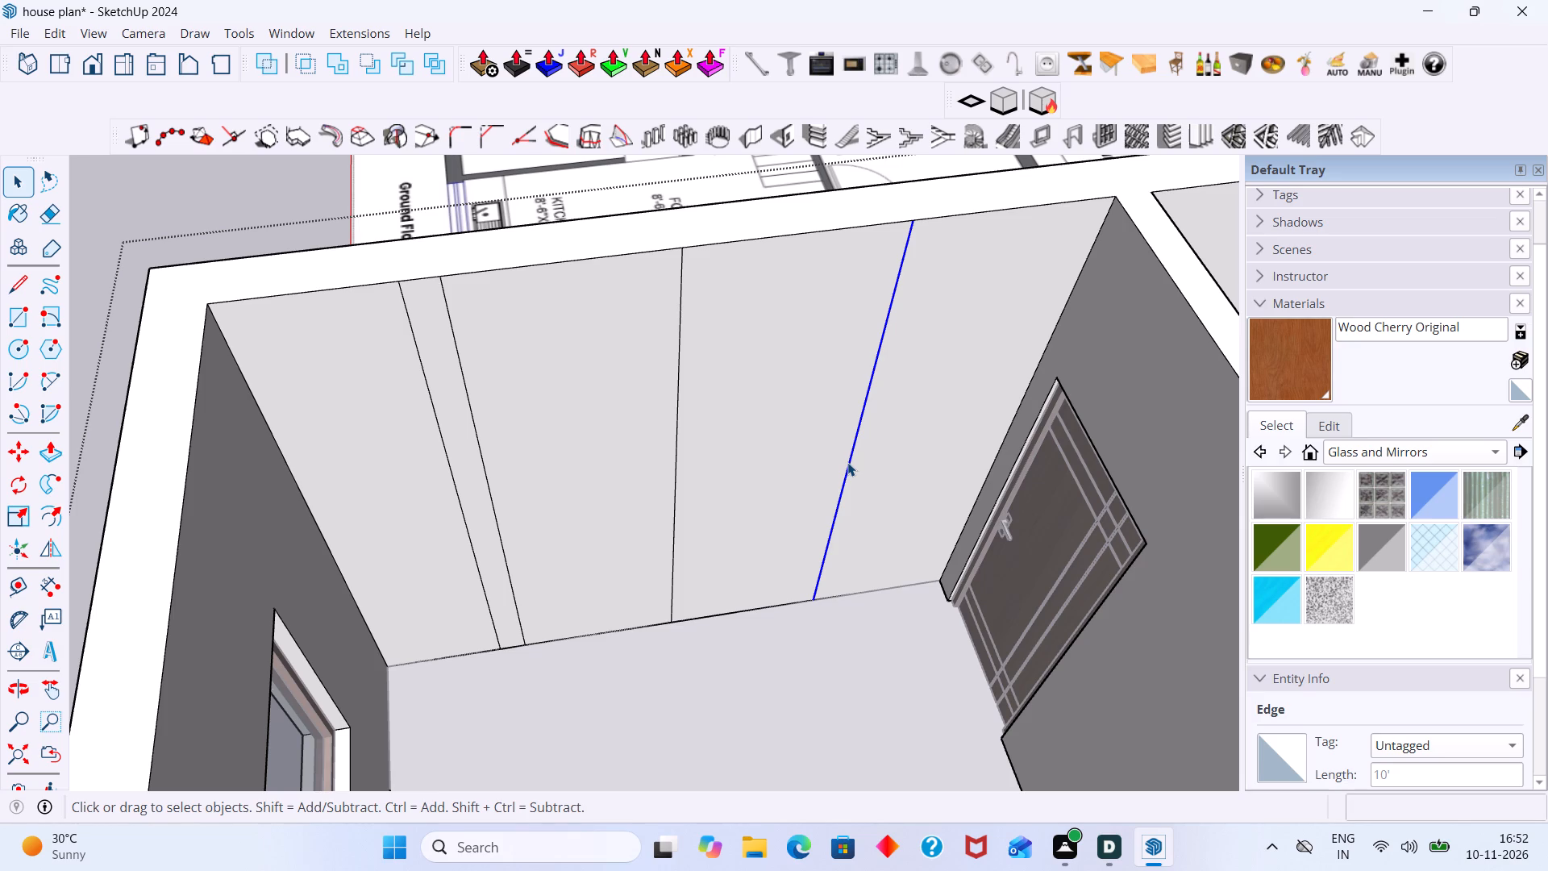
pyautogui.click(848, 469)
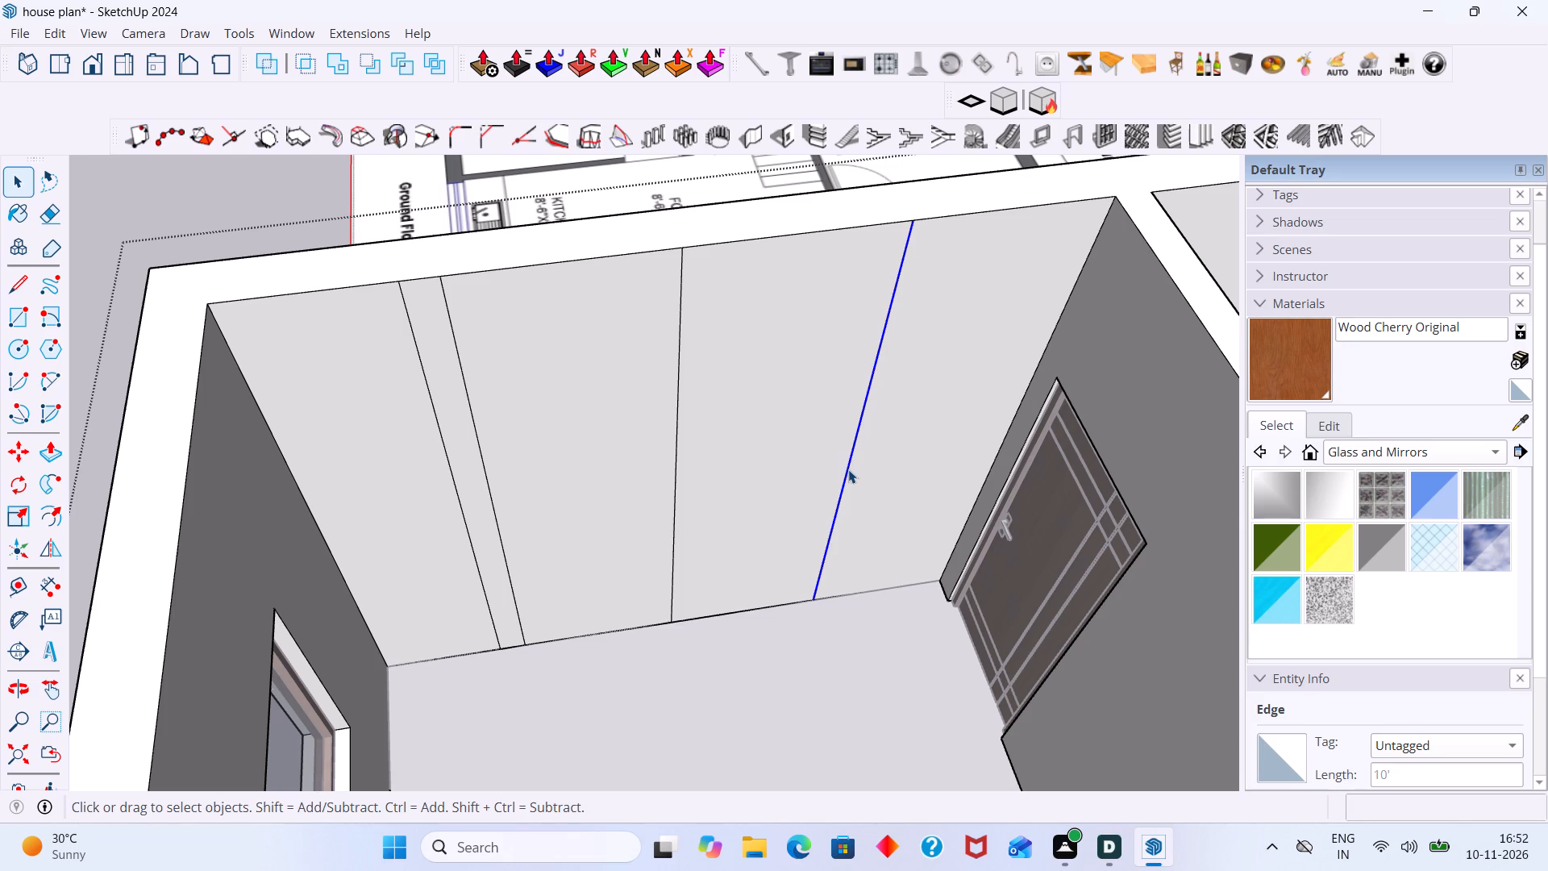
pyautogui.press('m')
pyautogui.click(855, 470)
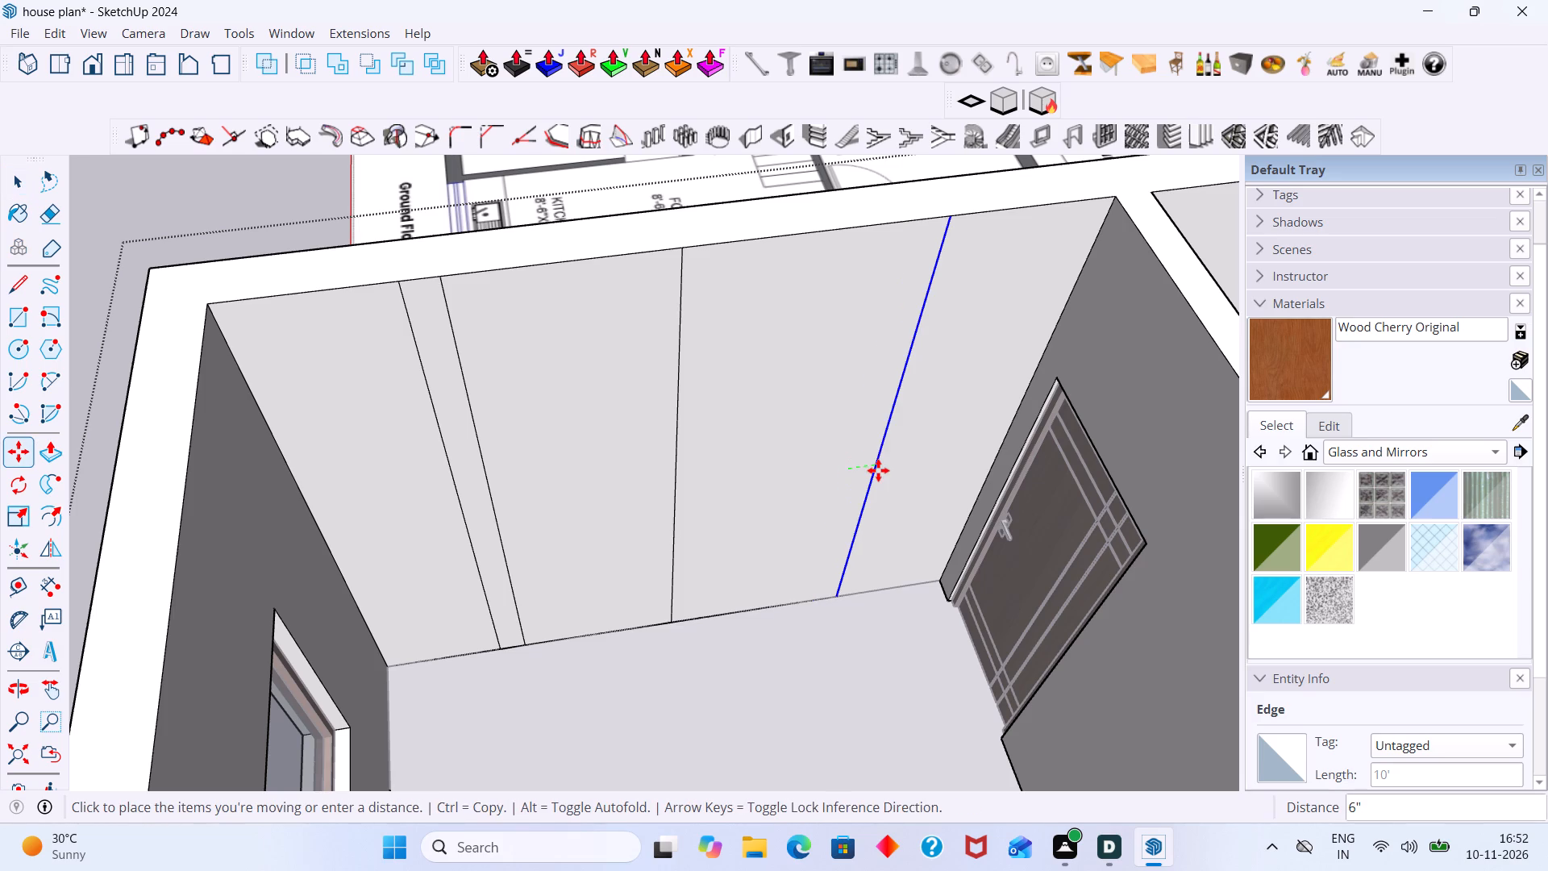
pyautogui.press('6')
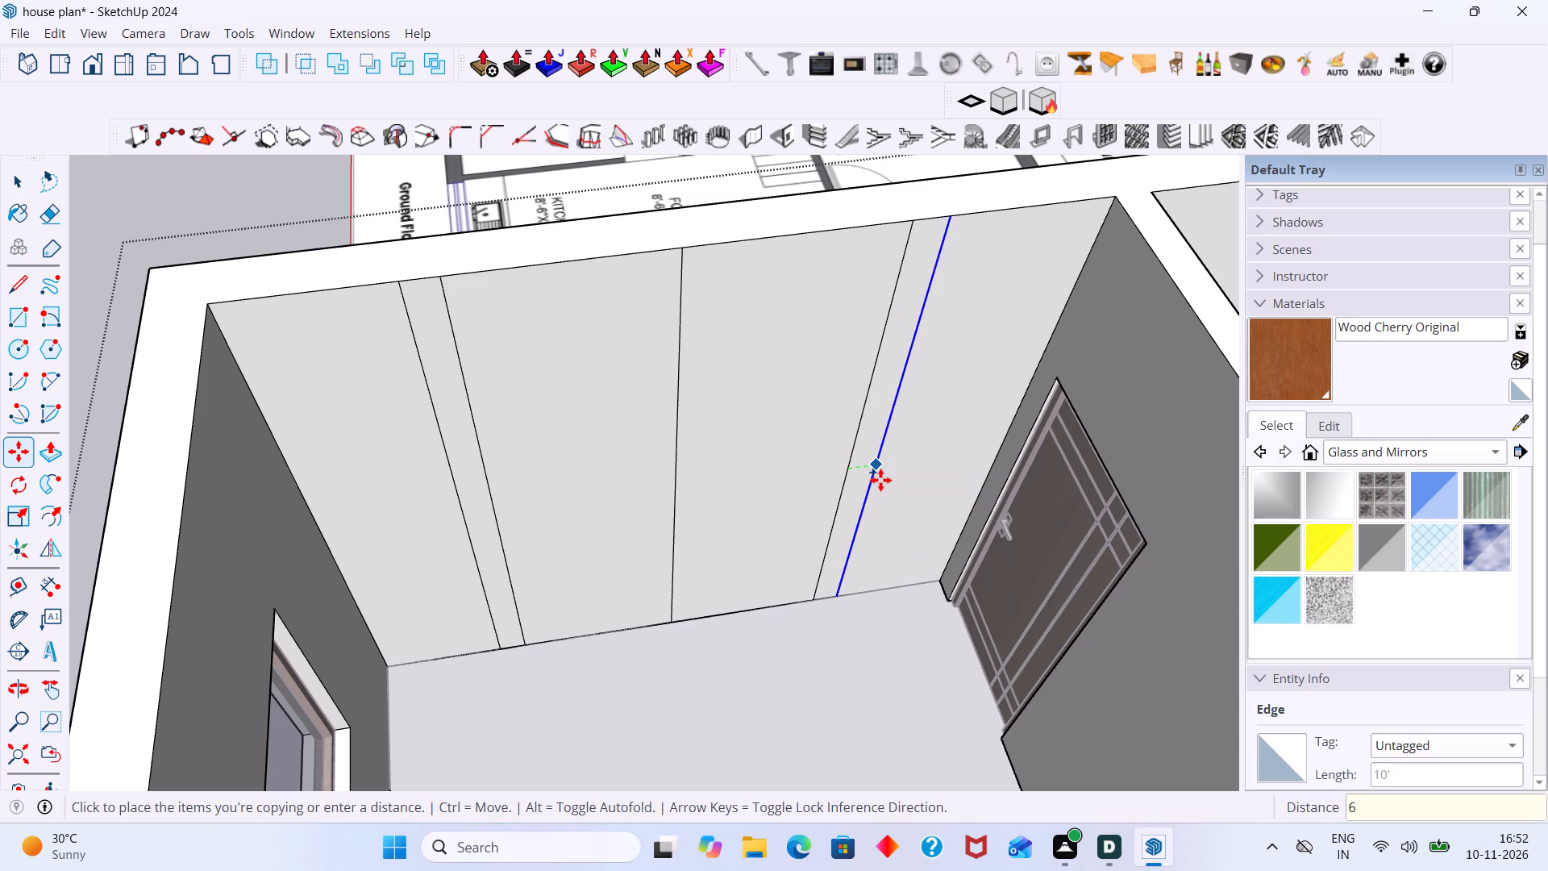
pyautogui.hotkey('shift', '"')
pyautogui.press('Return')
pyautogui.press('space')
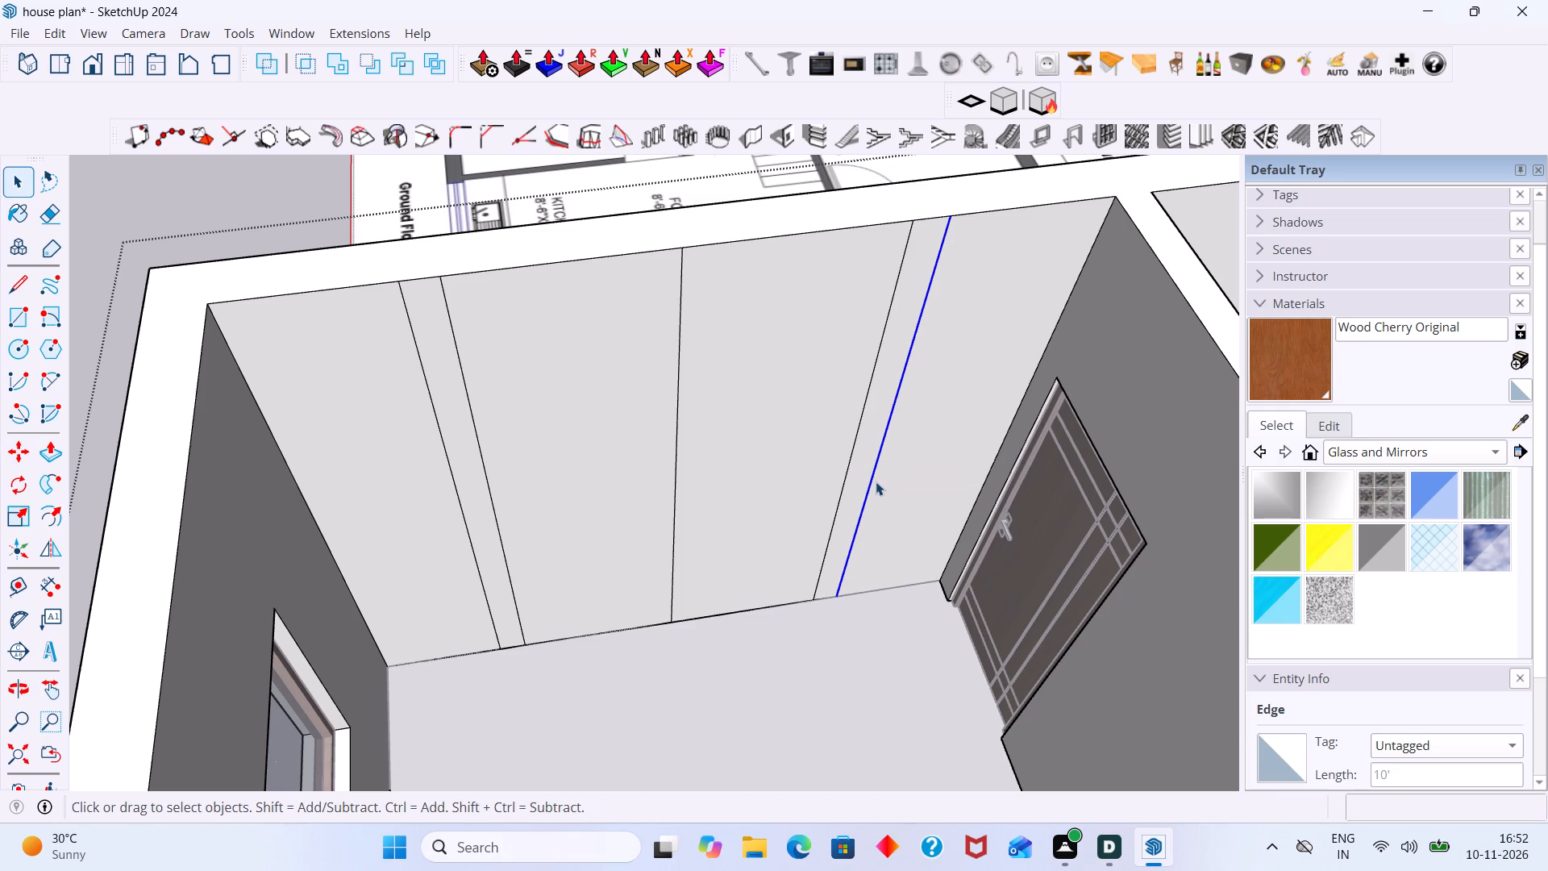
pyautogui.scroll(-4, 873, 478)
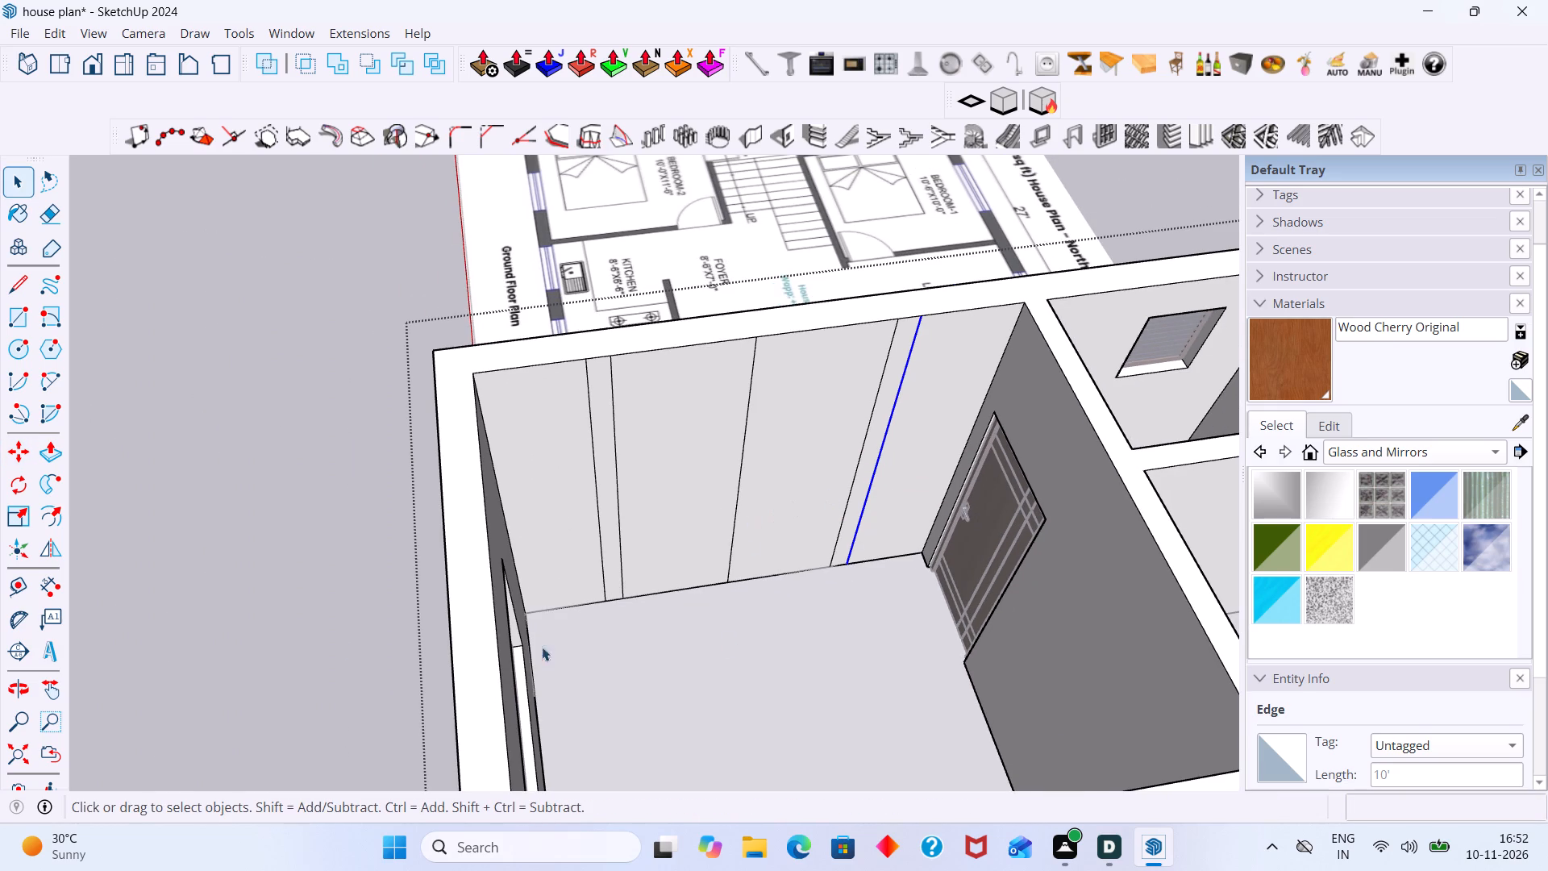
pyautogui.click(216, 619)
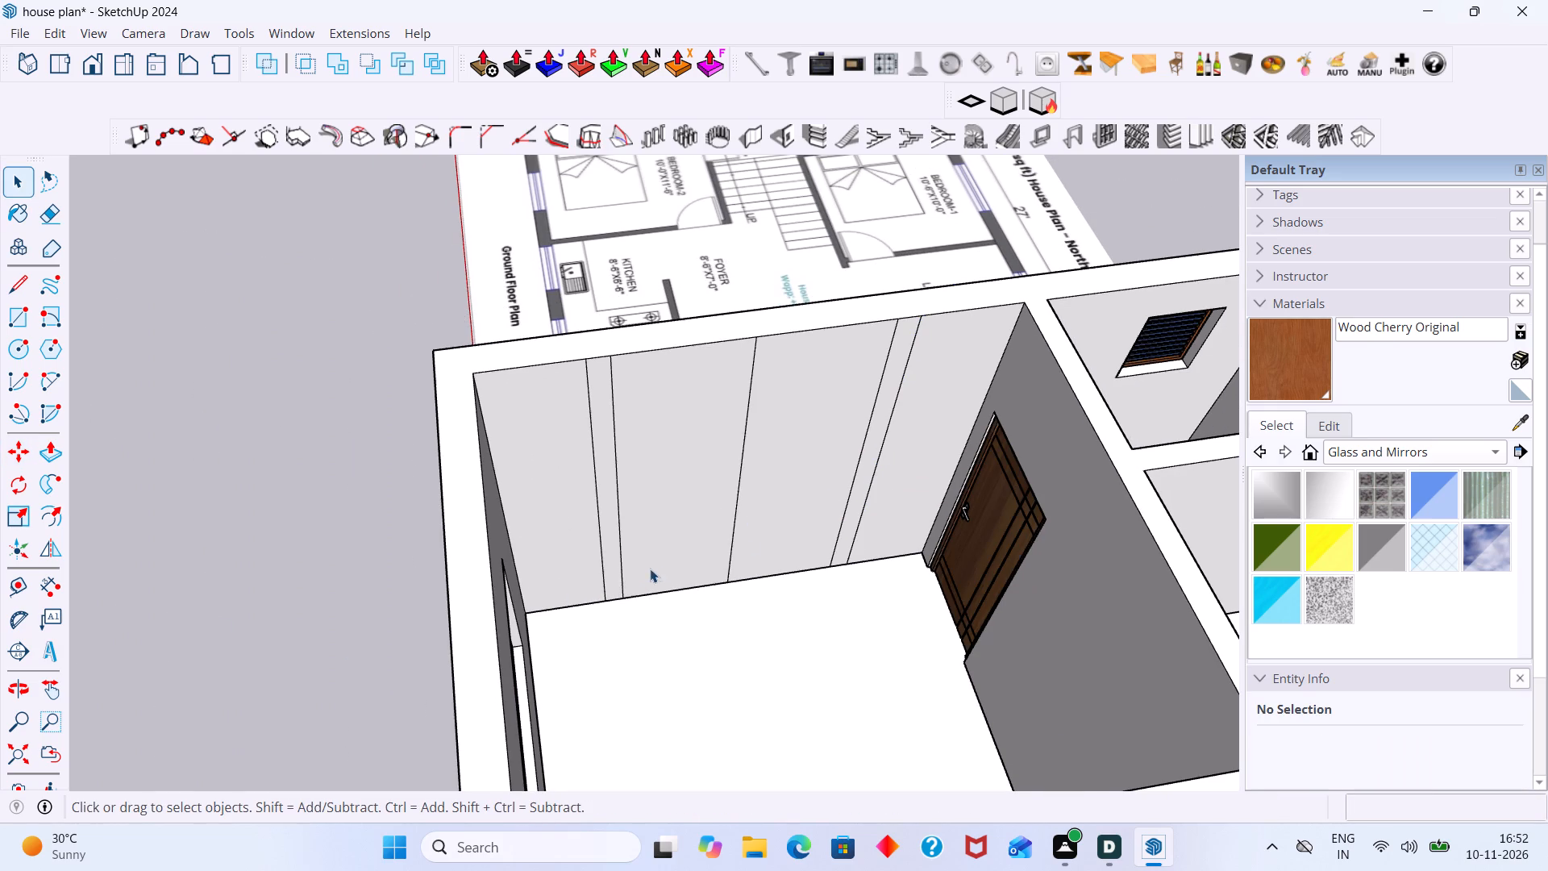
# Place a horizontal guide on the headboard wall 8' above its floor edge.
pyautogui.moveTo(651, 592); pyautogui.dragTo(649, 611, button='middle')
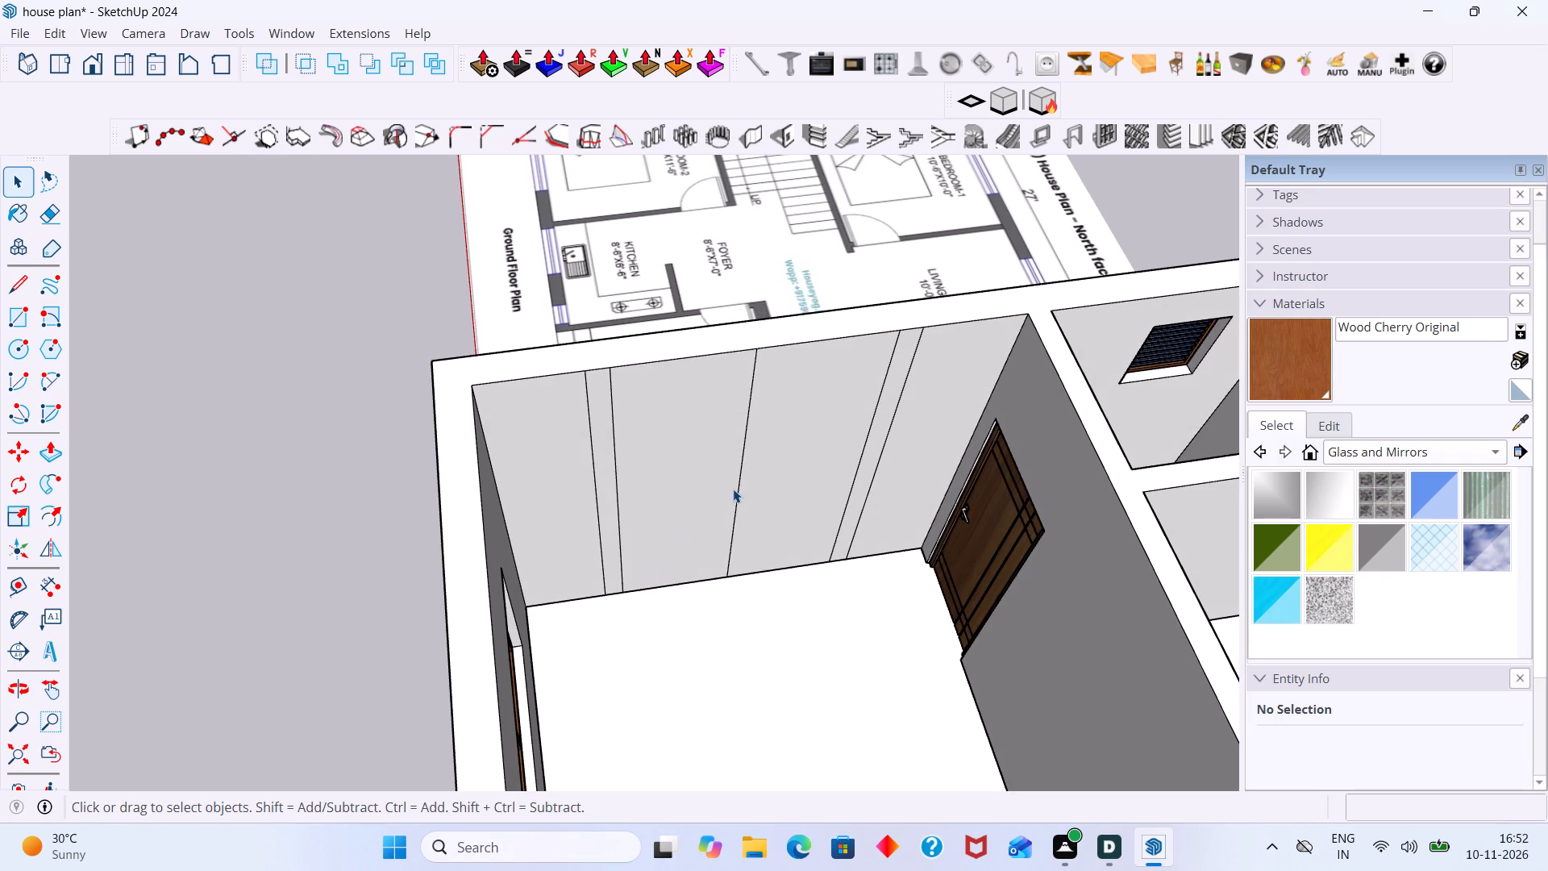
pyautogui.press('t')
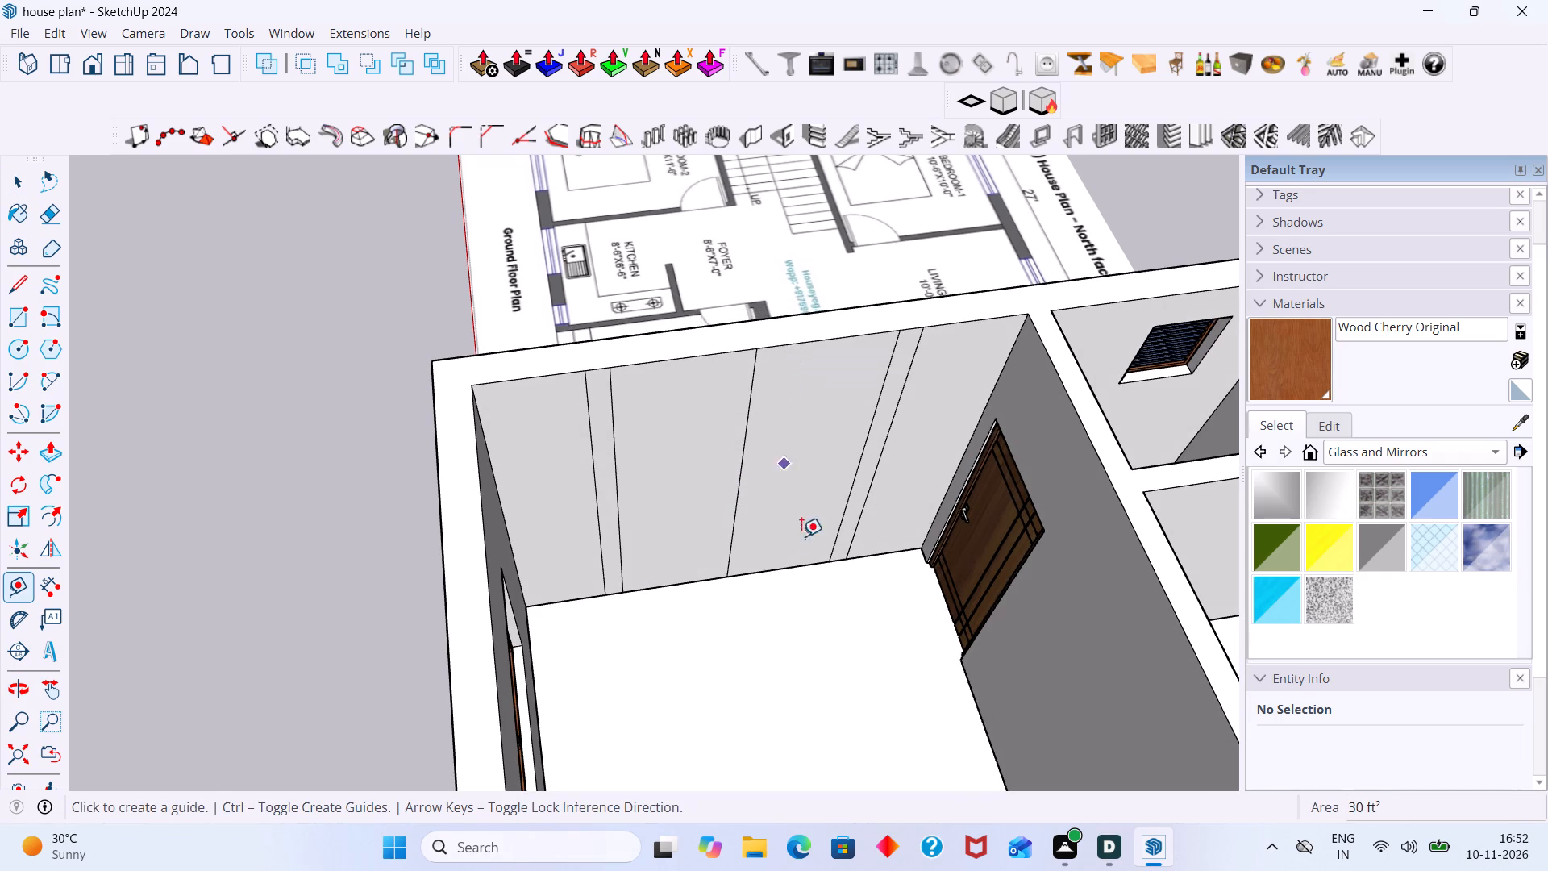
pyautogui.click(791, 568)
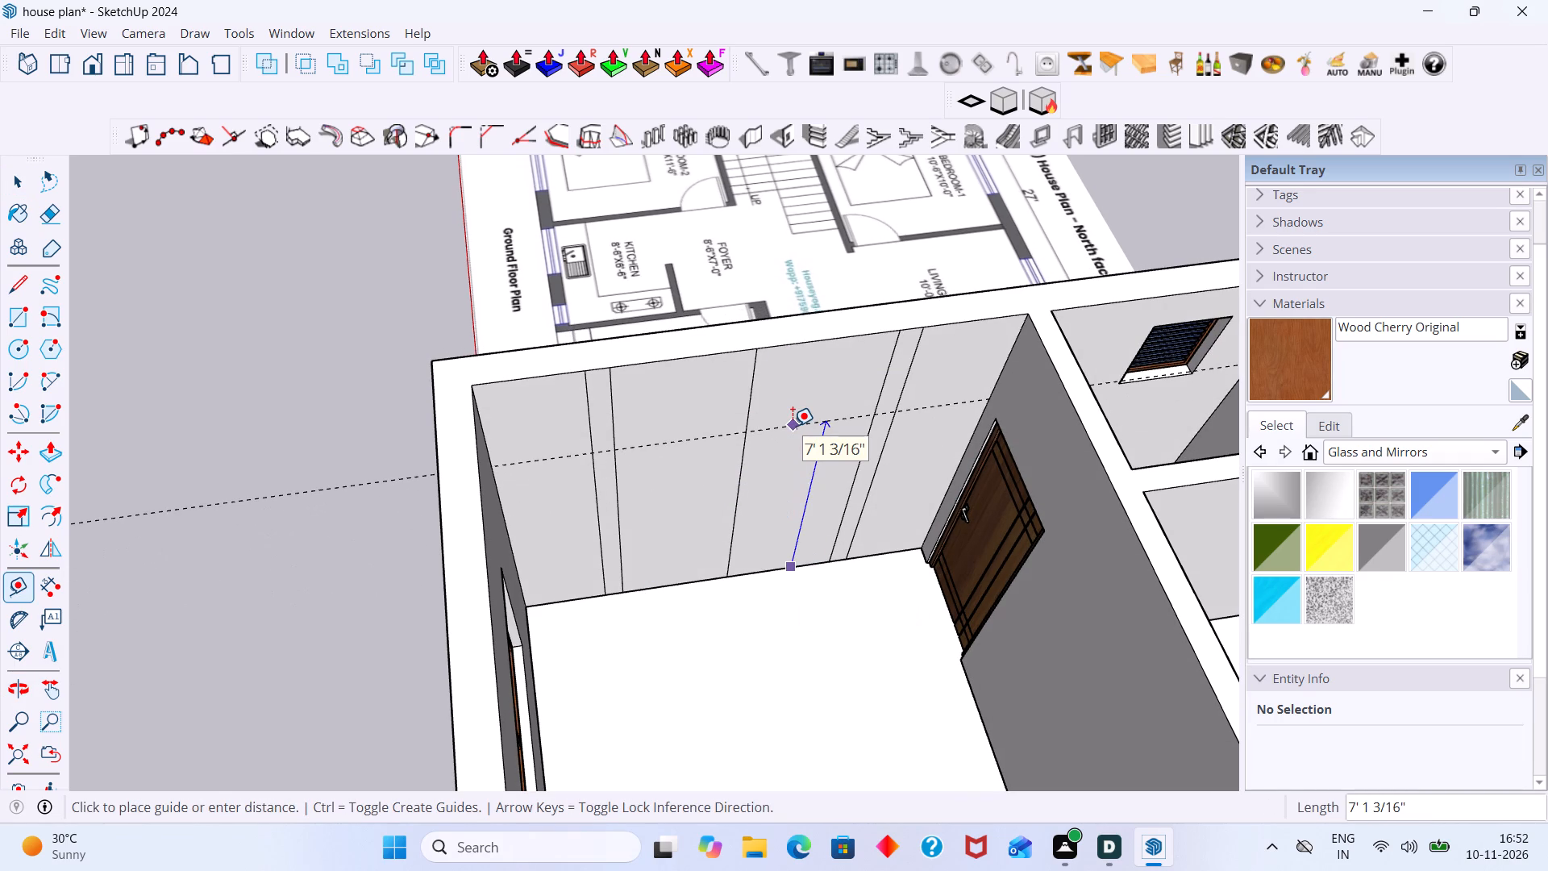
pyautogui.press('8')
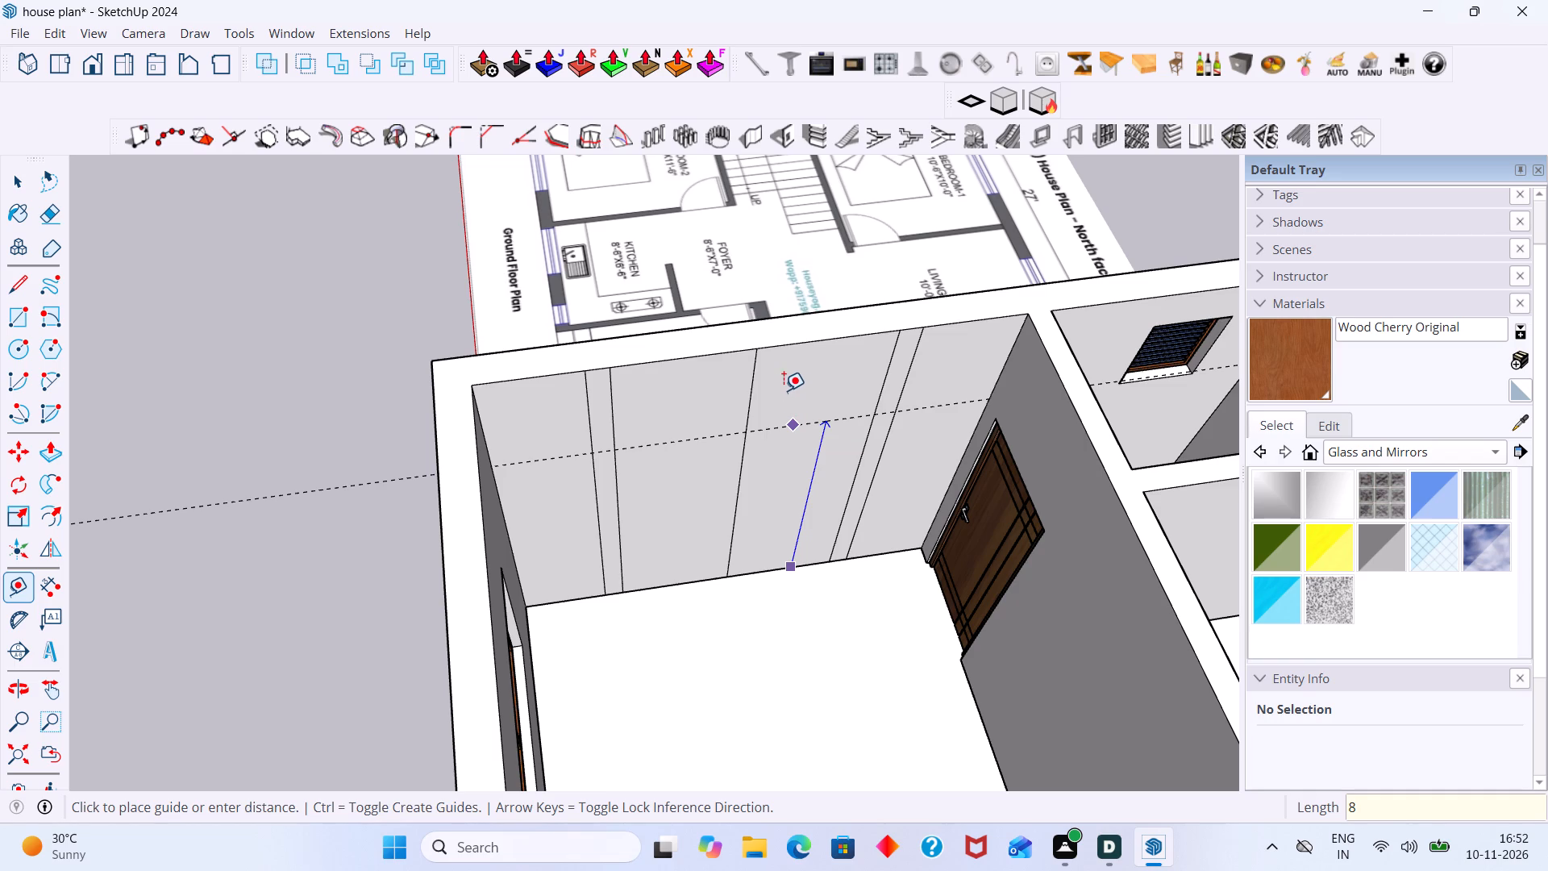
pyautogui.press("'")
pyautogui.press('Return')
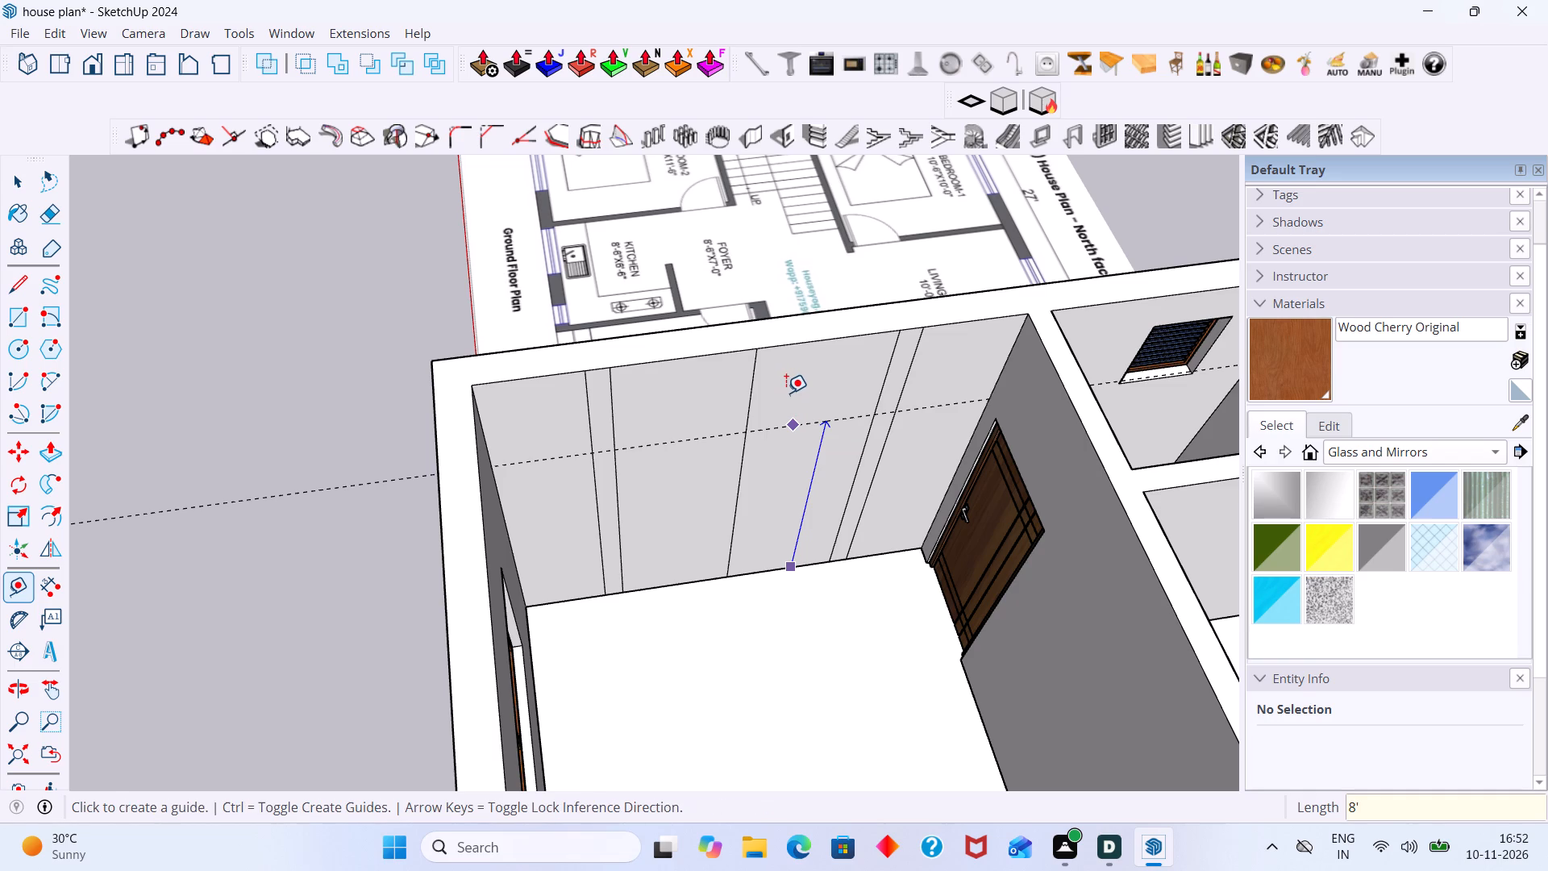
pyautogui.press('space')
# Measure from the horizontal guide up to the headboard wall's top edge along the middle vertical line.
pyautogui.moveTo(760, 408); pyautogui.dragTo(734, 310, button='middle')
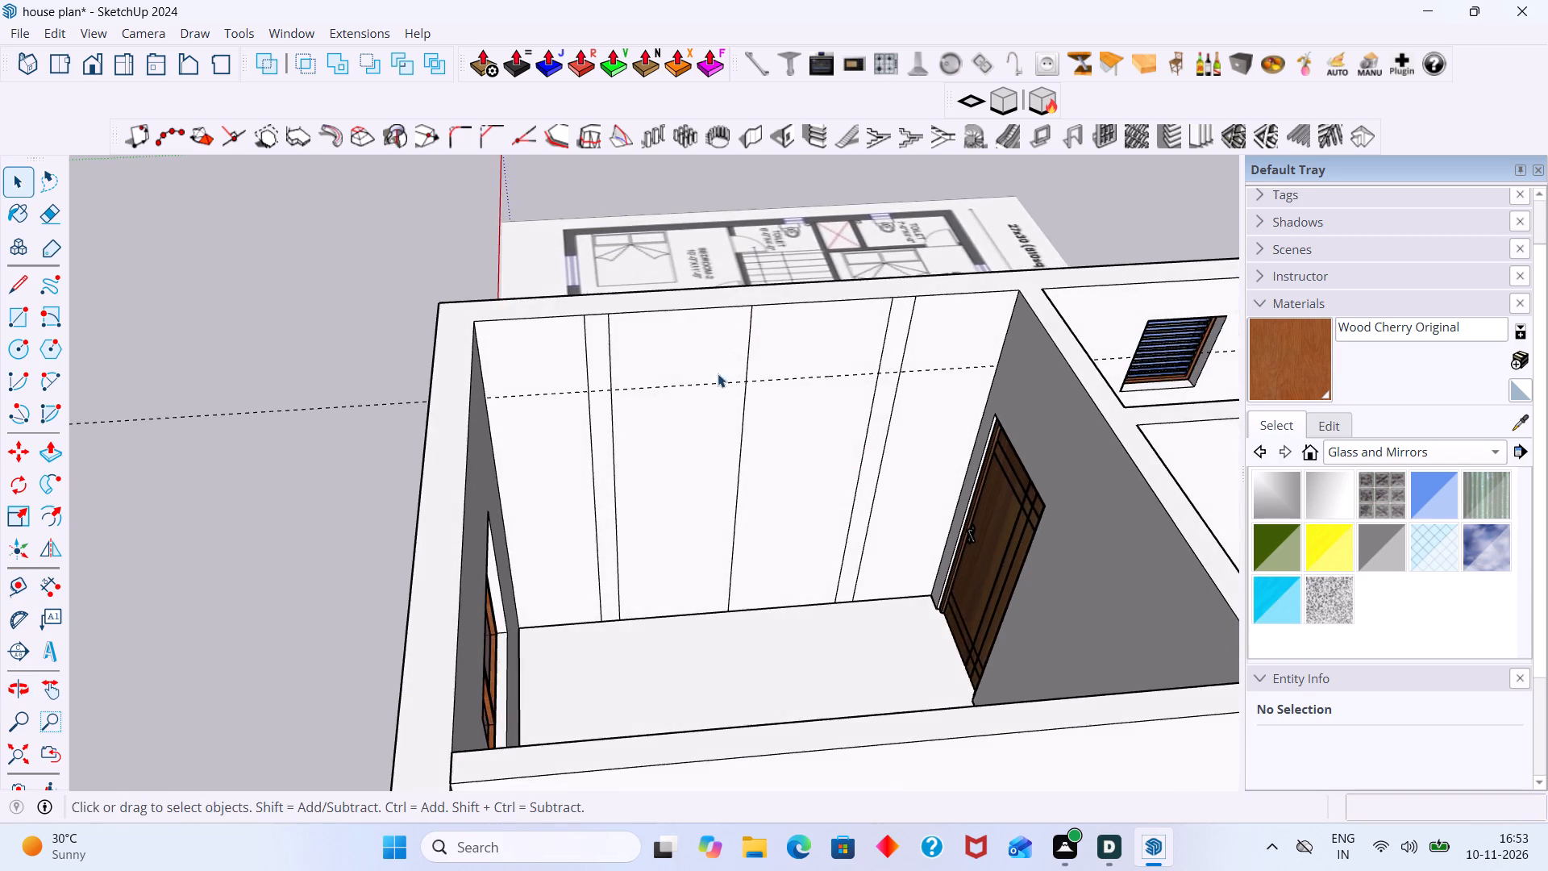
pyautogui.scroll(4, 708, 430)
pyautogui.press('t')
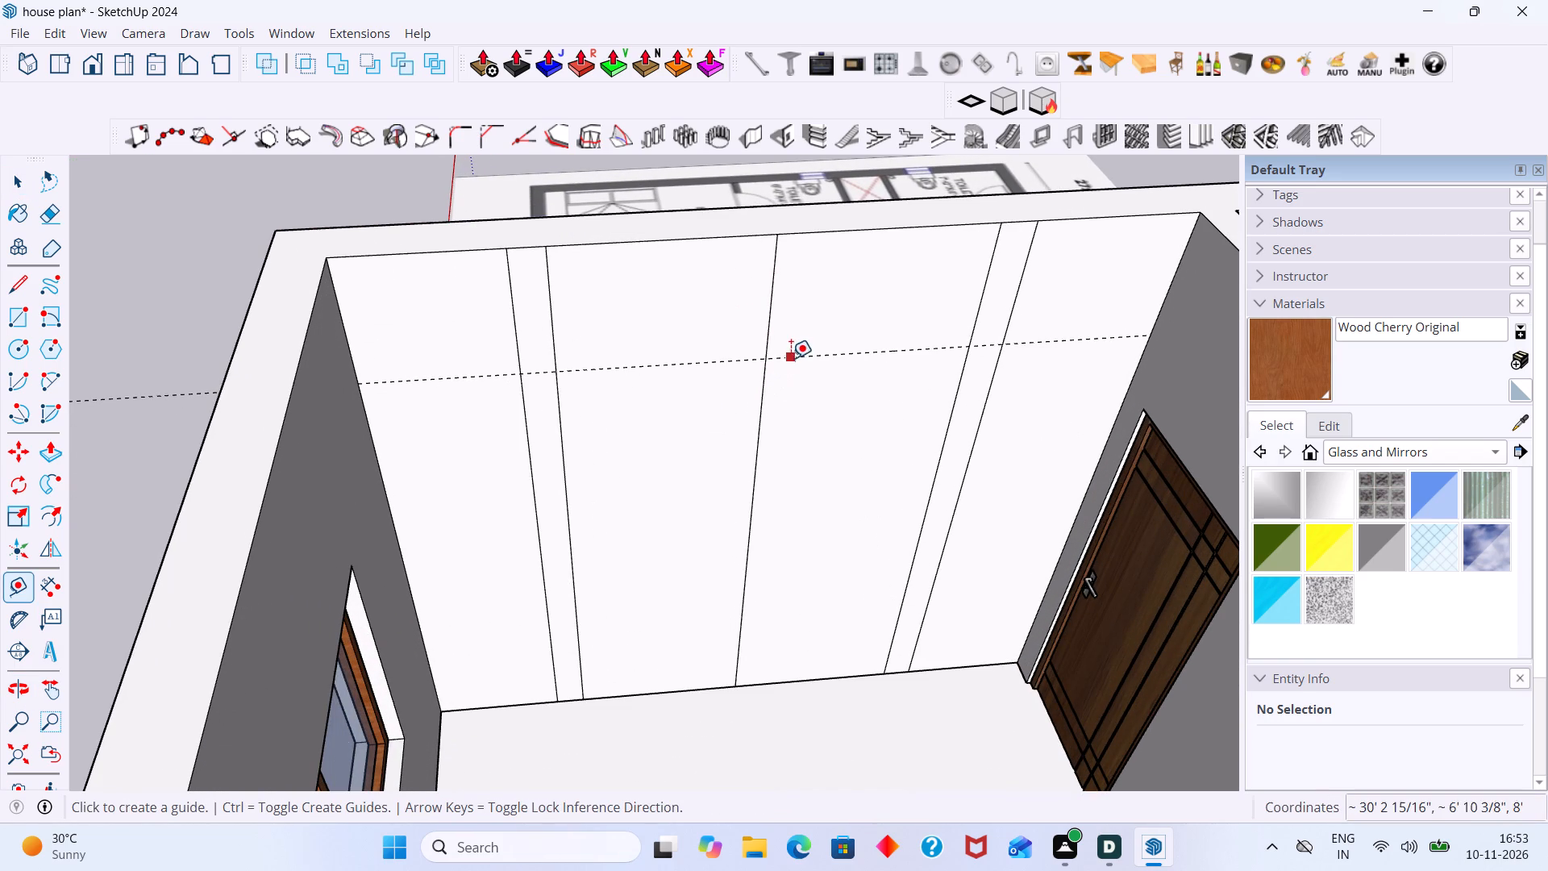
pyautogui.click(767, 360)
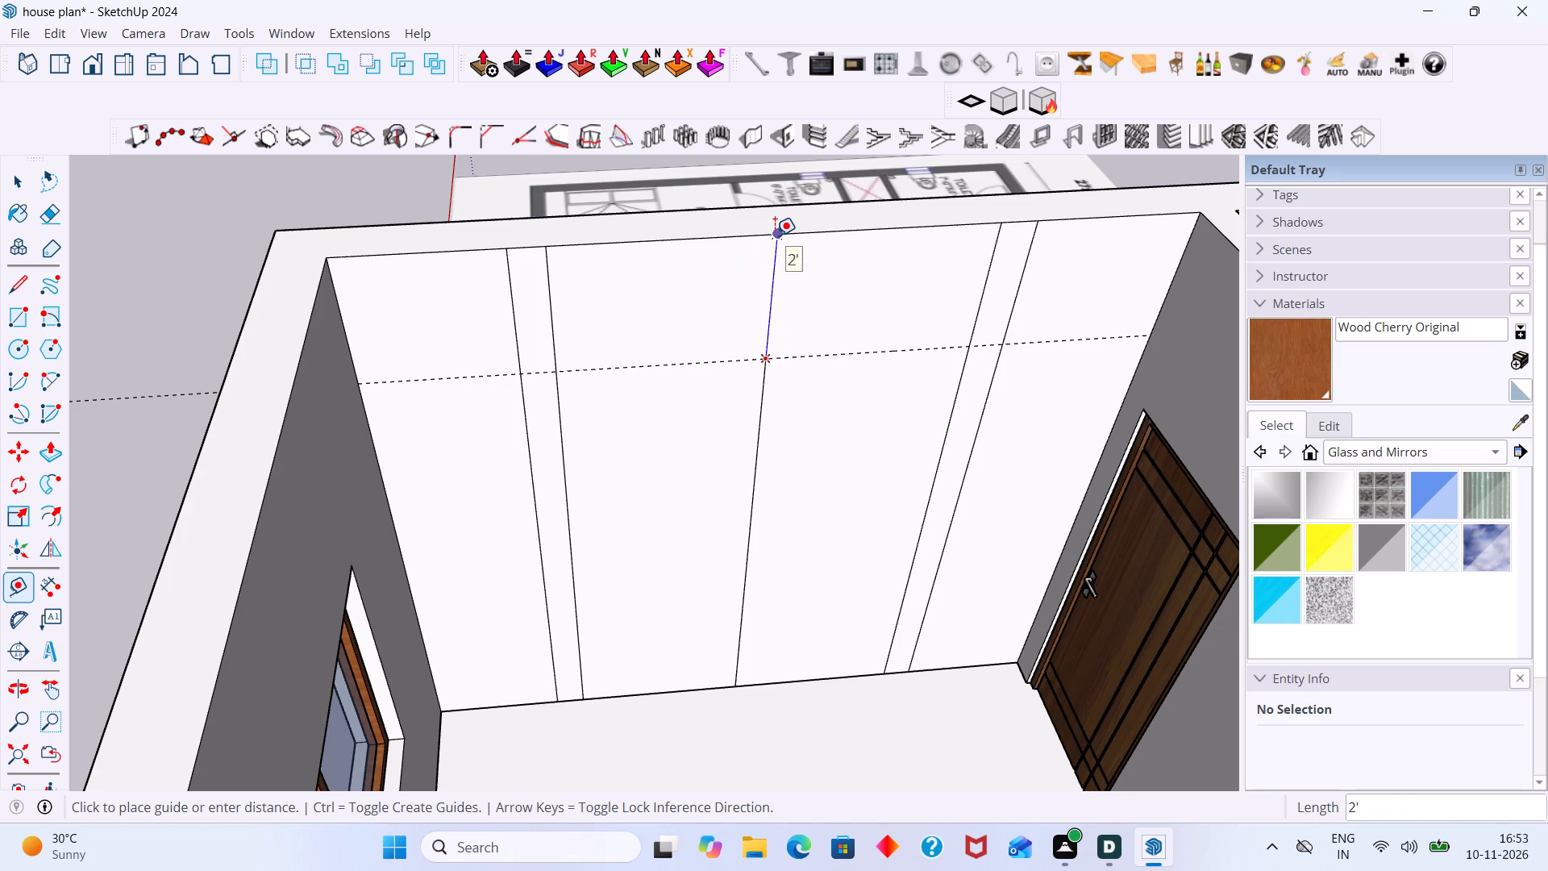
pyautogui.press('space')
# Place a second horizontal guide on the headboard wall 1' below the 8' guide.
pyautogui.scroll(-7, 797, 321)
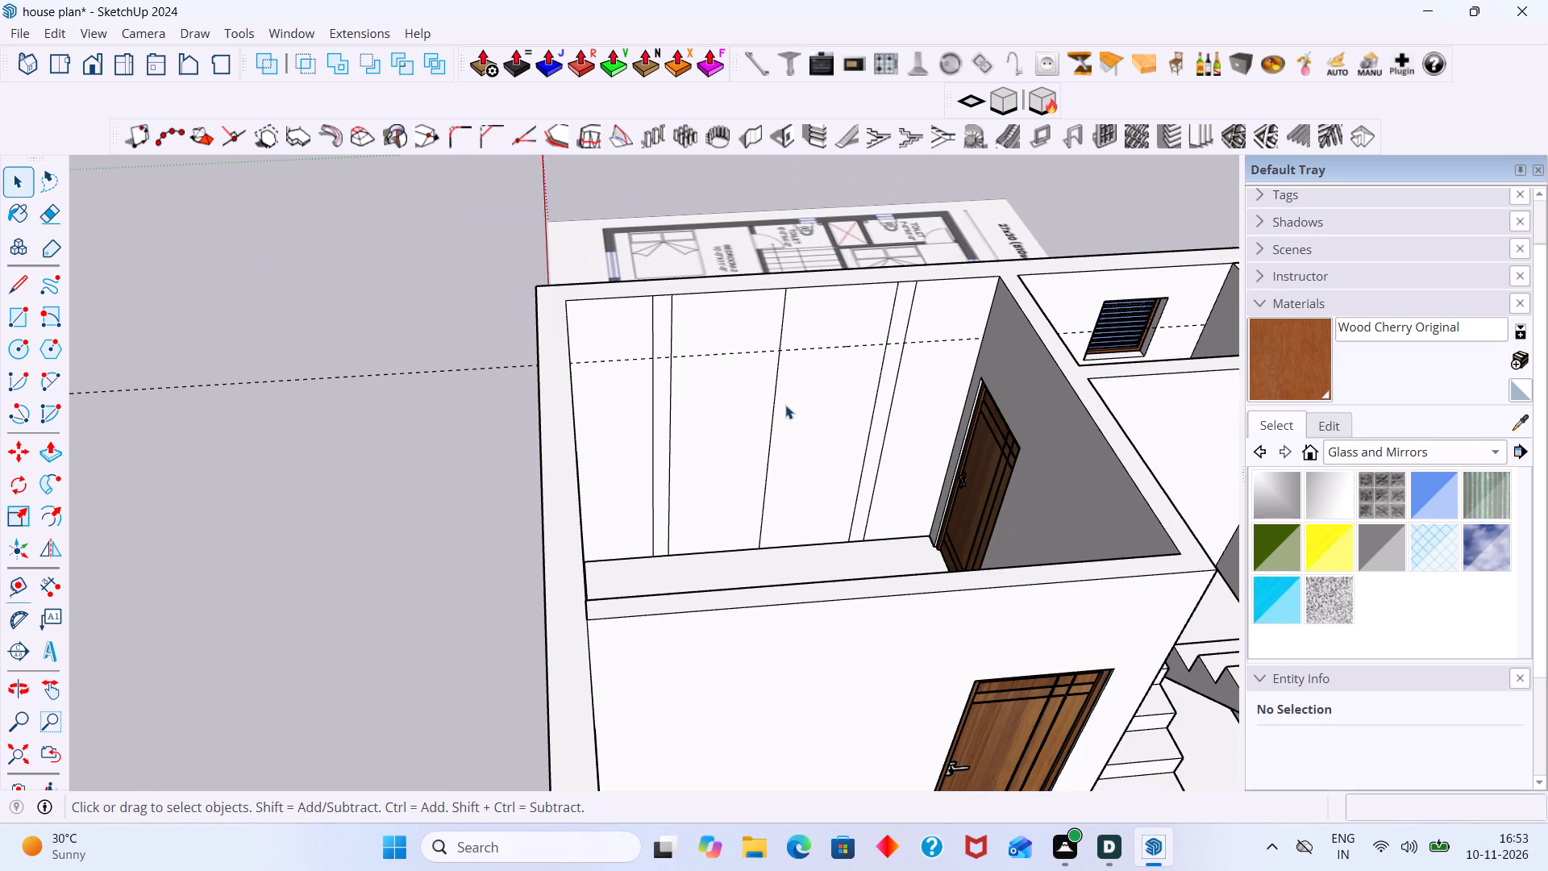
pyautogui.moveTo(785, 405); pyautogui.dragTo(801, 352, button='middle')
pyautogui.scroll(3, 768, 373)
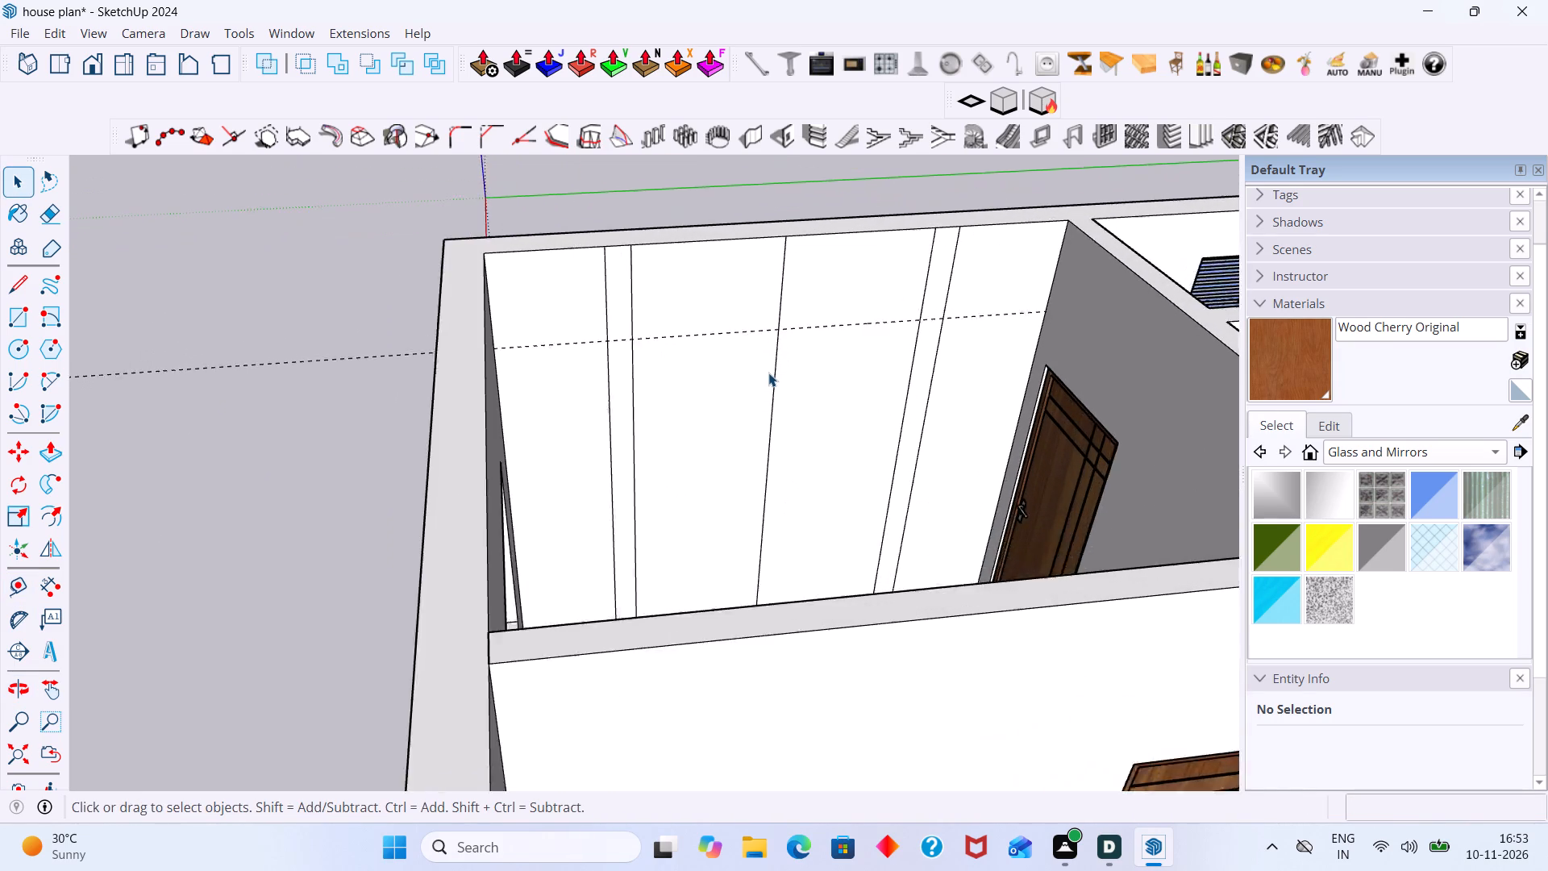
pyautogui.scroll(1, 768, 373)
pyautogui.moveTo(767, 385); pyautogui.dragTo(755, 418, button='middle')
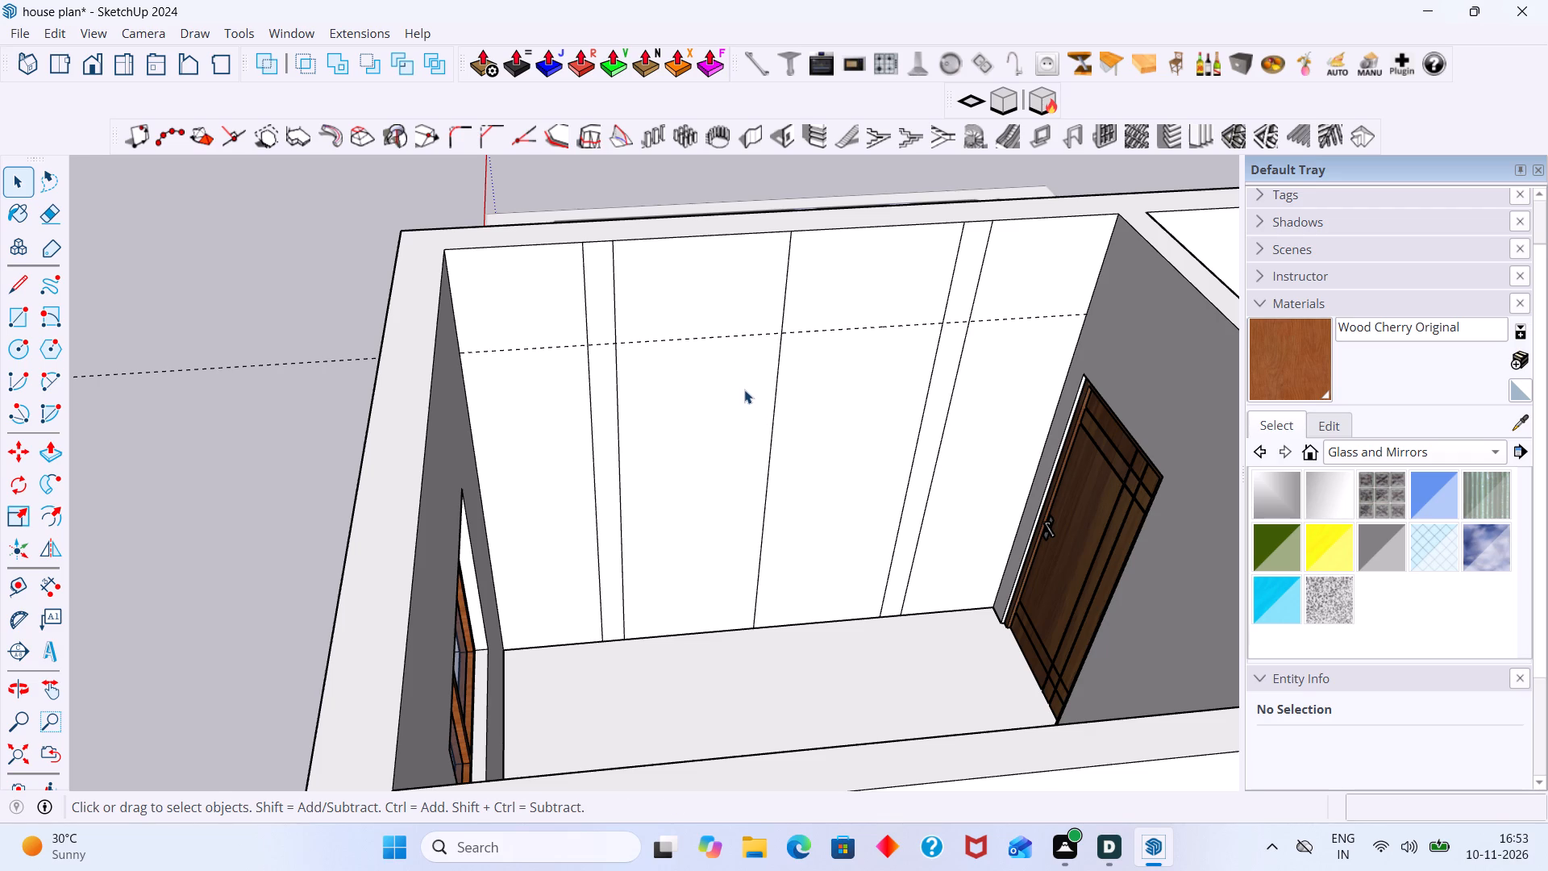
pyautogui.press('t')
pyautogui.click(741, 340)
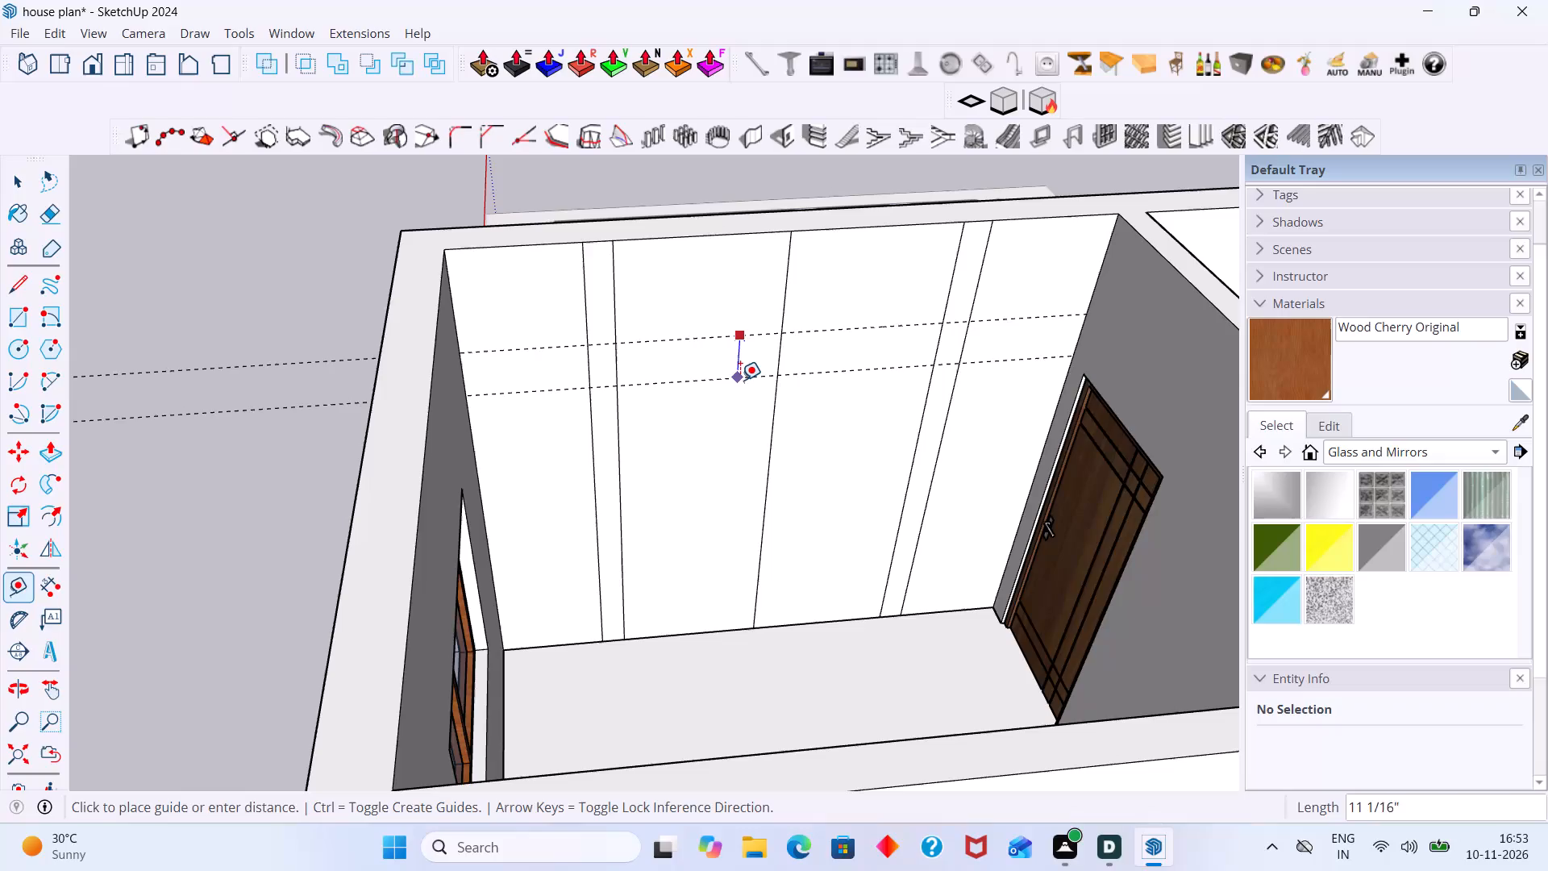
pyautogui.write("1'")
pyautogui.press('Return')
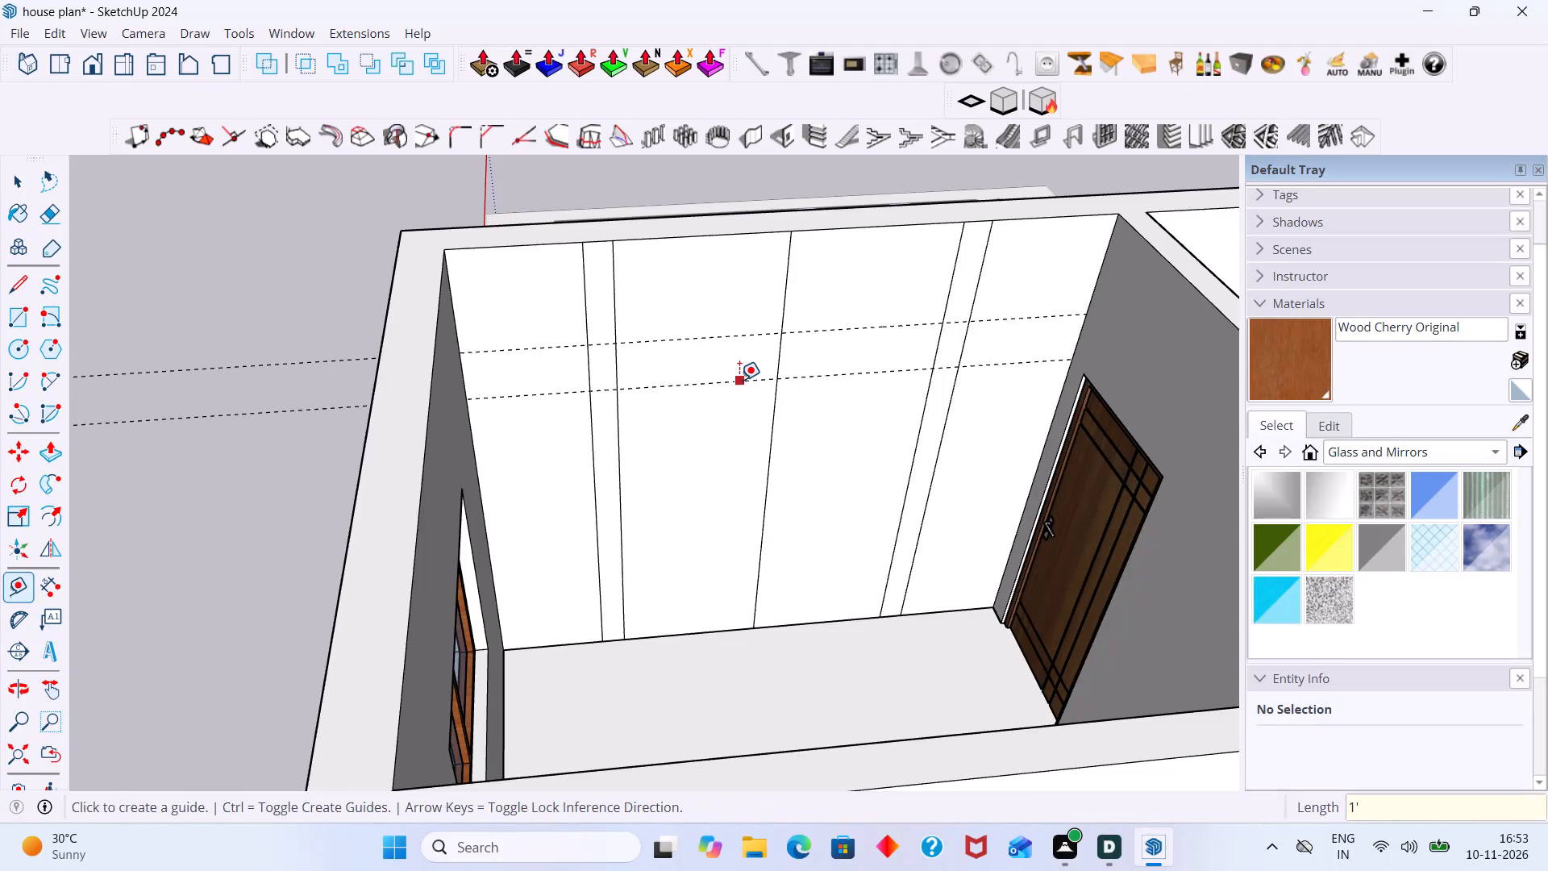
pyautogui.press('space')
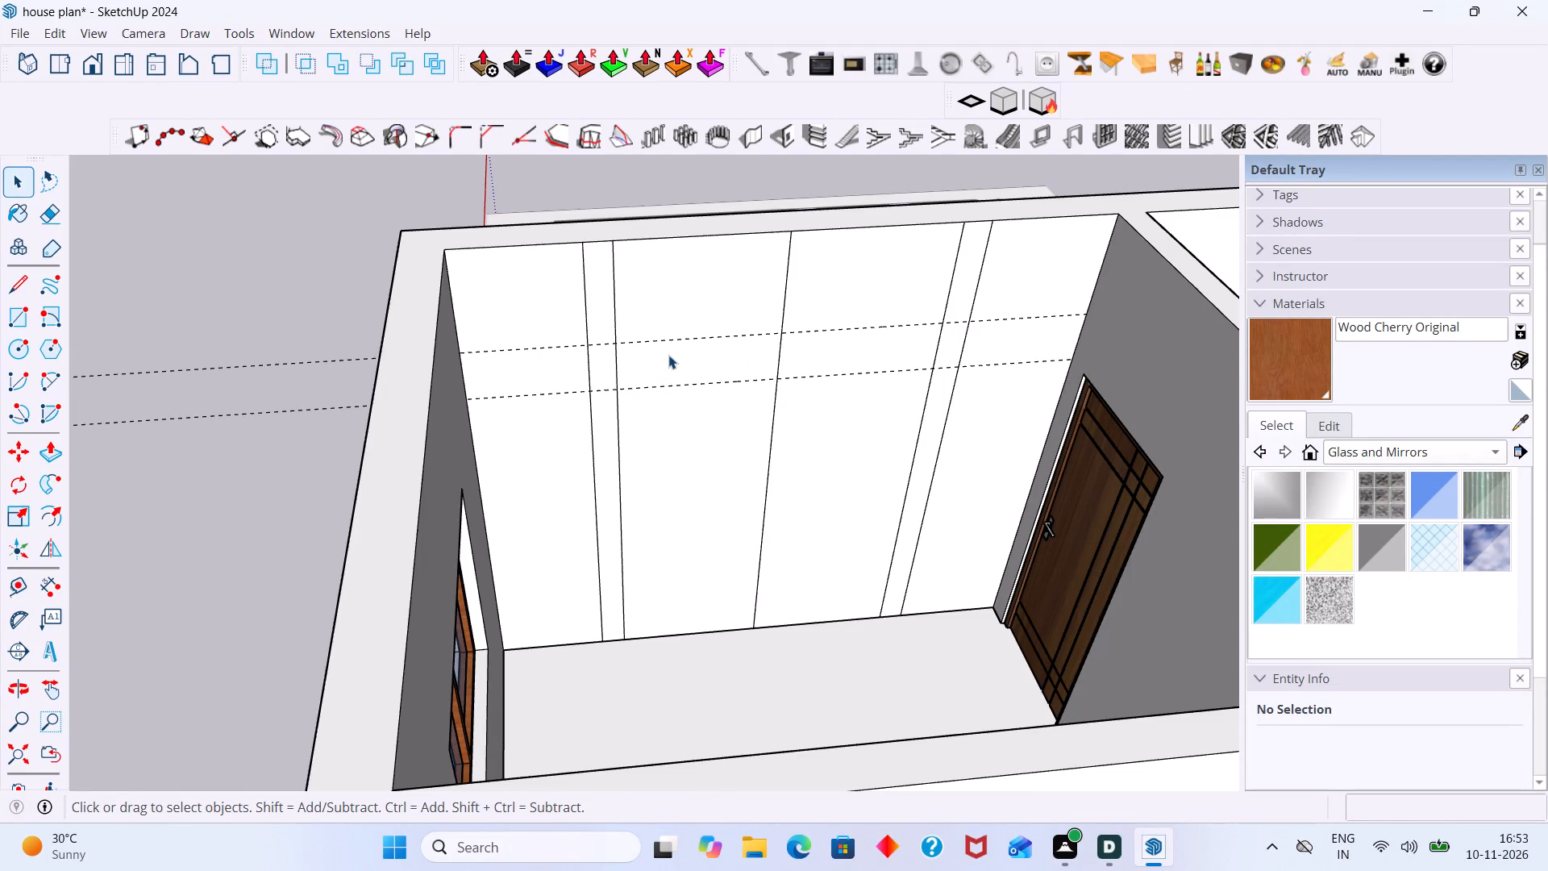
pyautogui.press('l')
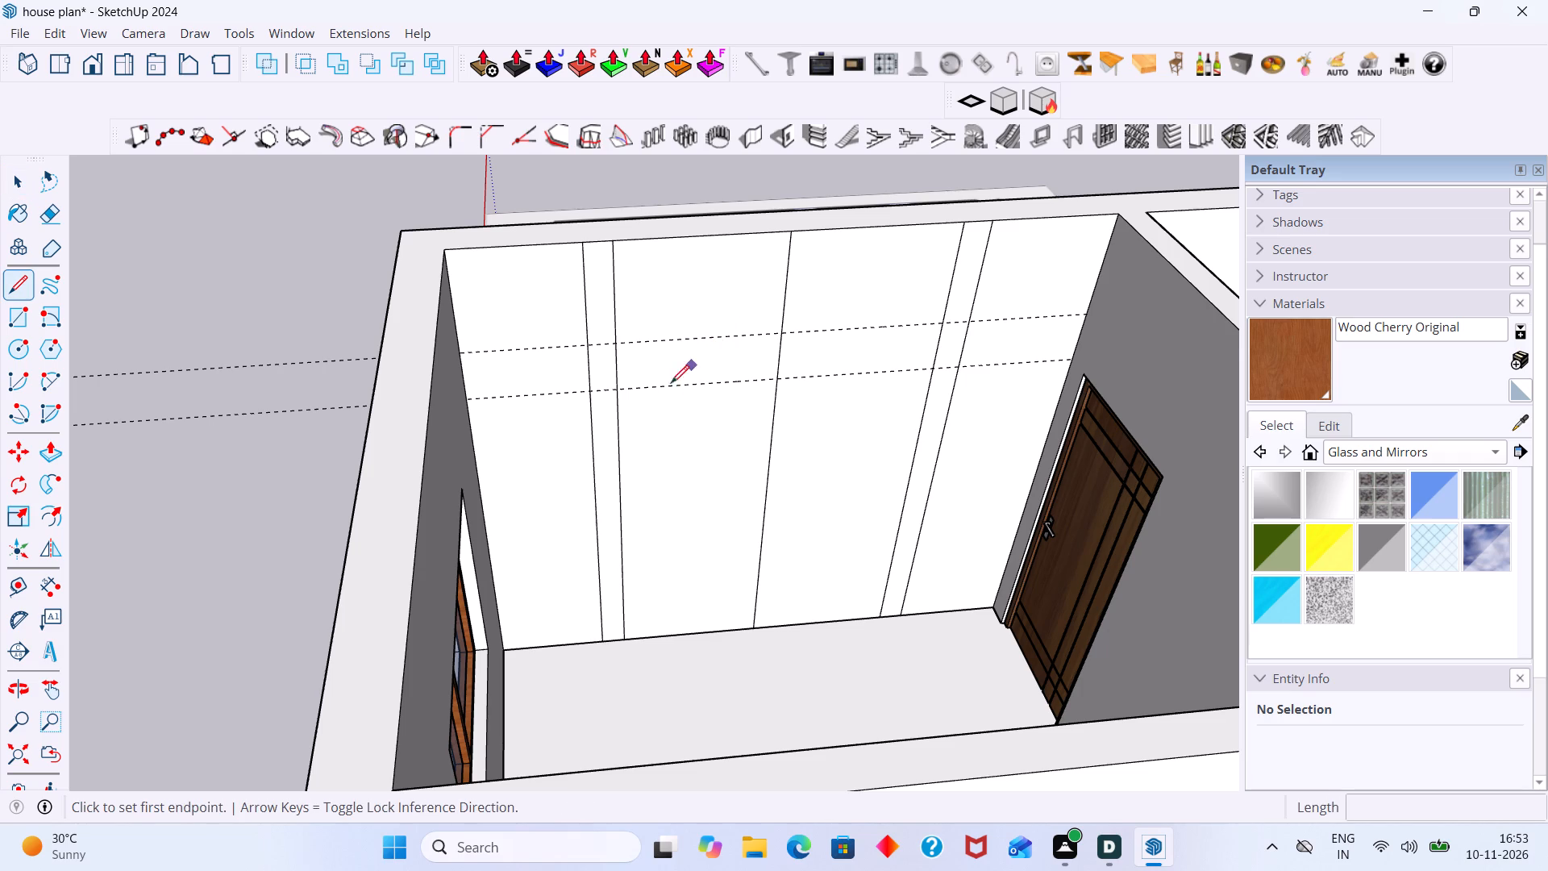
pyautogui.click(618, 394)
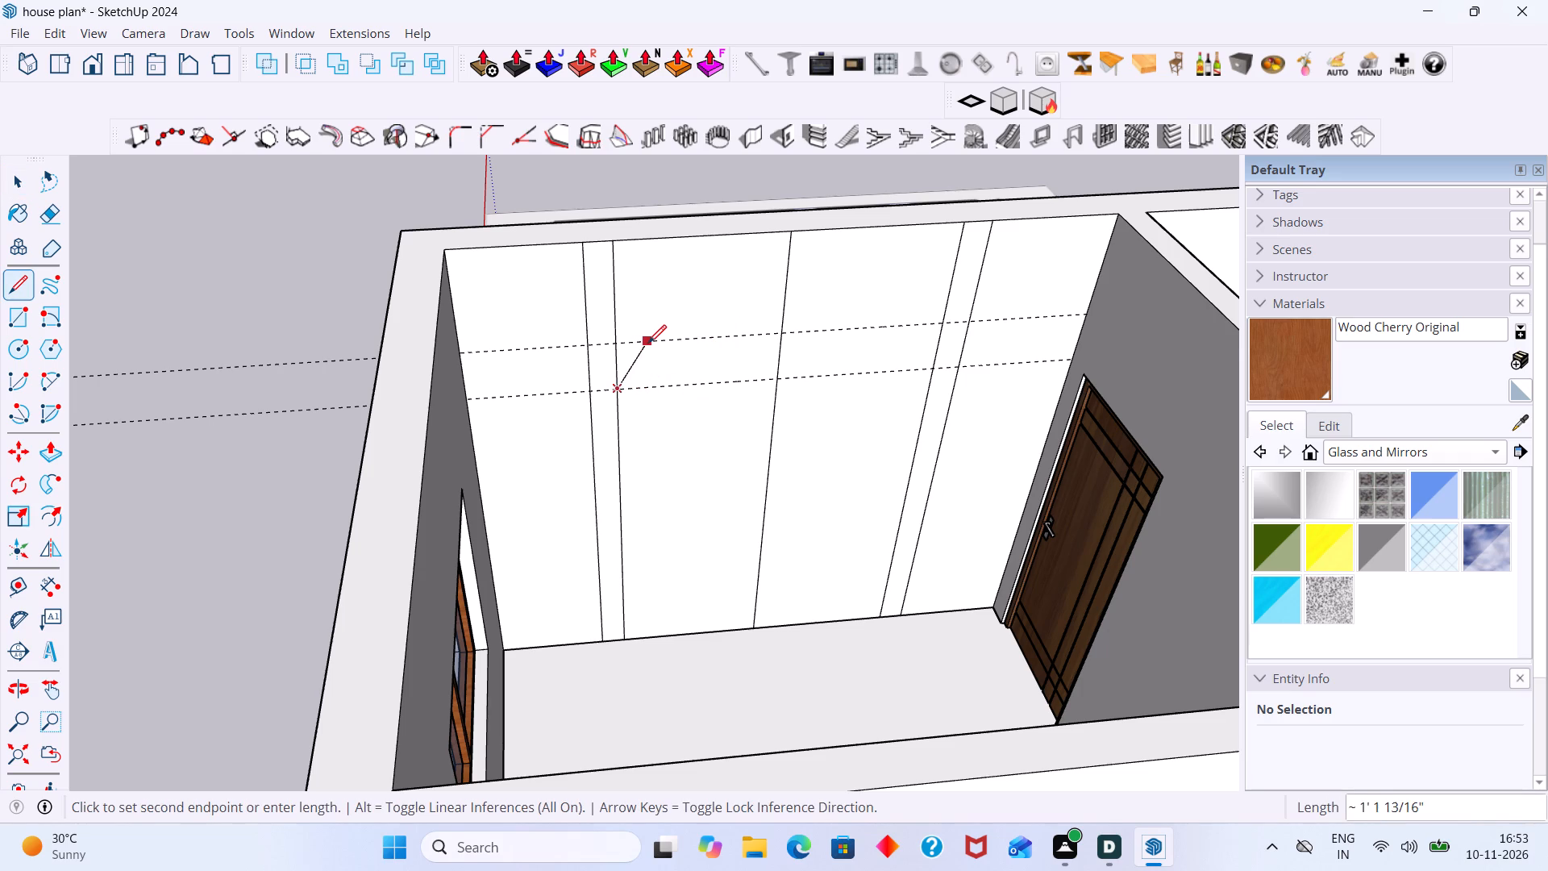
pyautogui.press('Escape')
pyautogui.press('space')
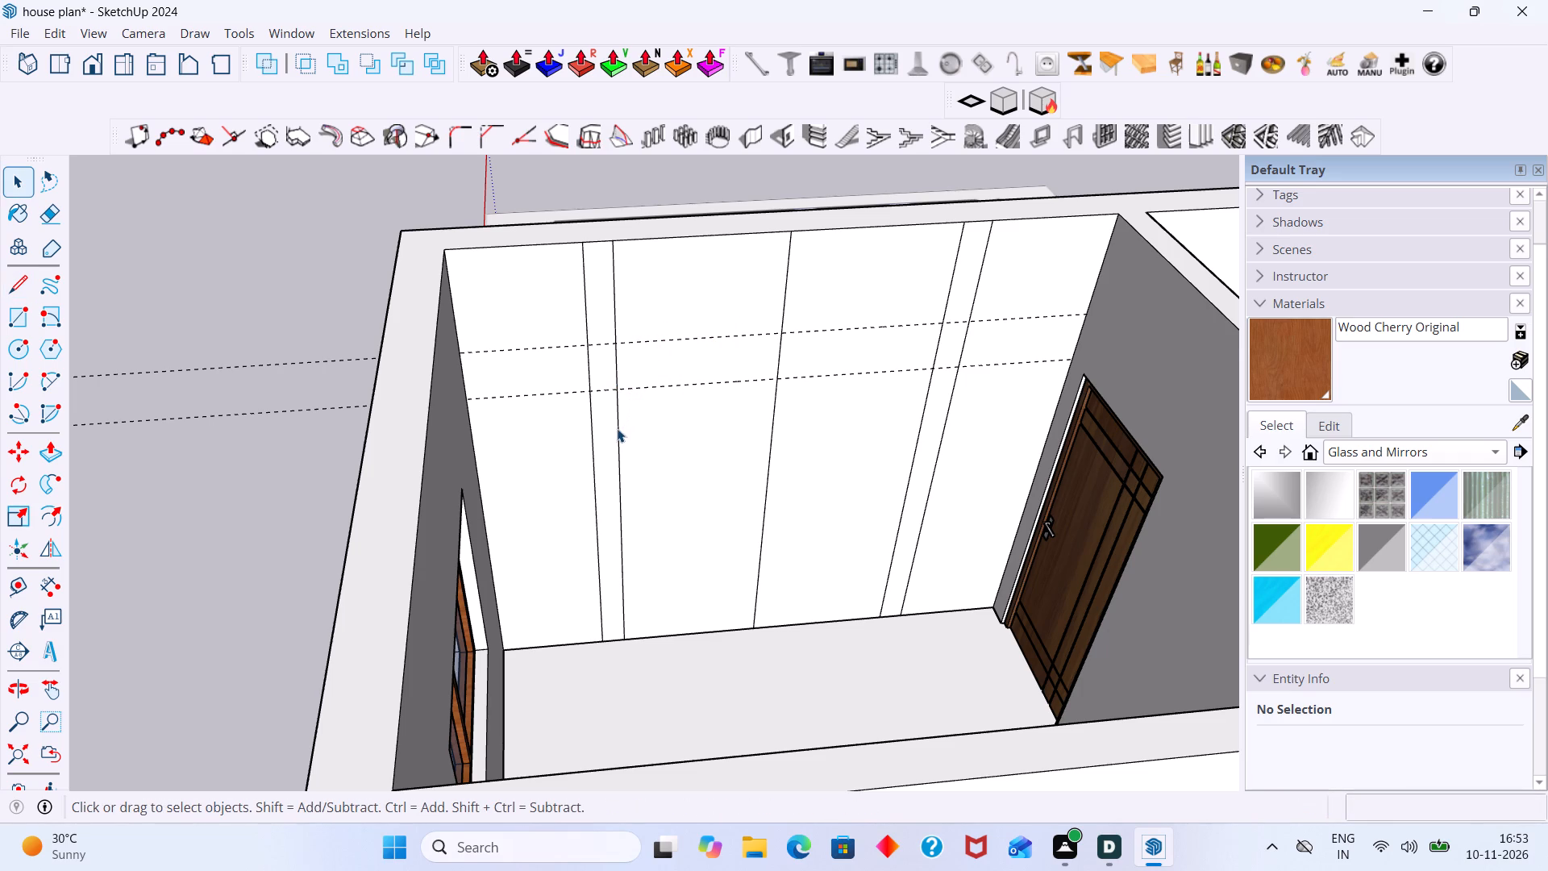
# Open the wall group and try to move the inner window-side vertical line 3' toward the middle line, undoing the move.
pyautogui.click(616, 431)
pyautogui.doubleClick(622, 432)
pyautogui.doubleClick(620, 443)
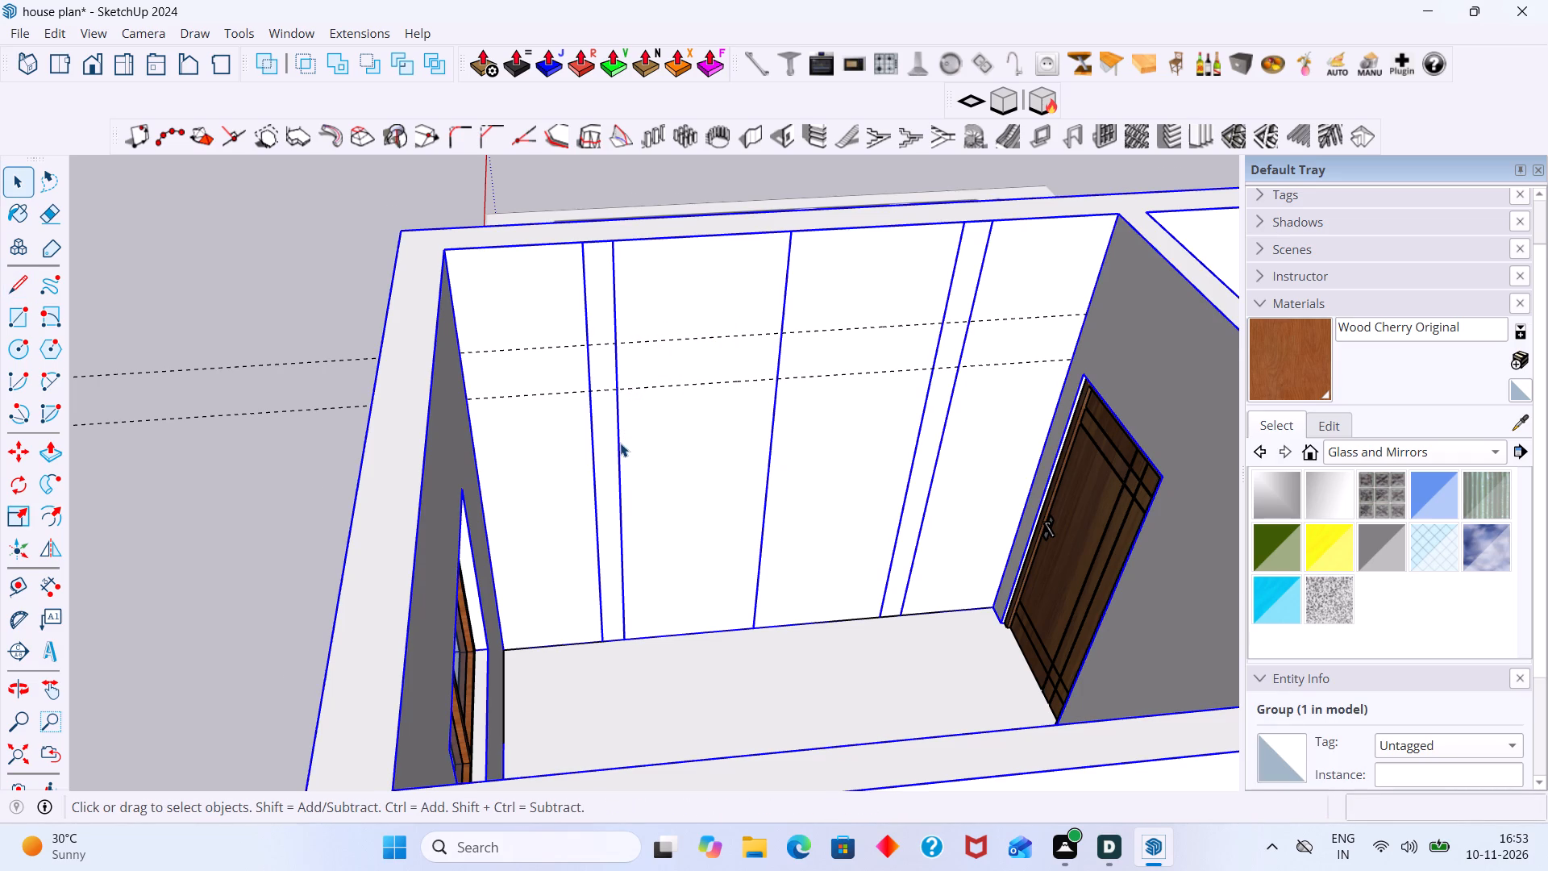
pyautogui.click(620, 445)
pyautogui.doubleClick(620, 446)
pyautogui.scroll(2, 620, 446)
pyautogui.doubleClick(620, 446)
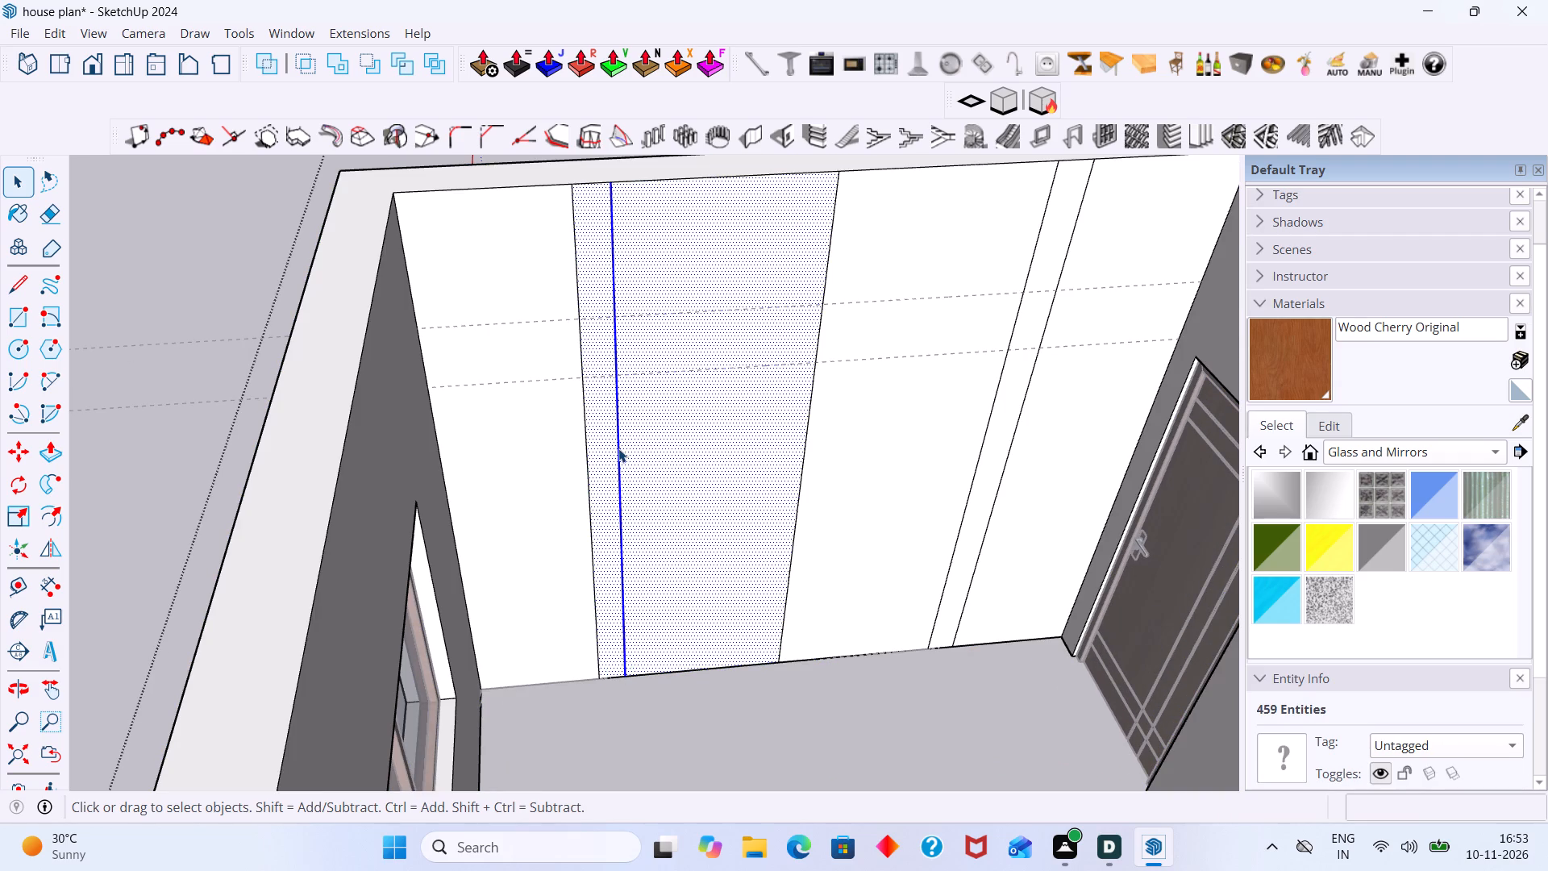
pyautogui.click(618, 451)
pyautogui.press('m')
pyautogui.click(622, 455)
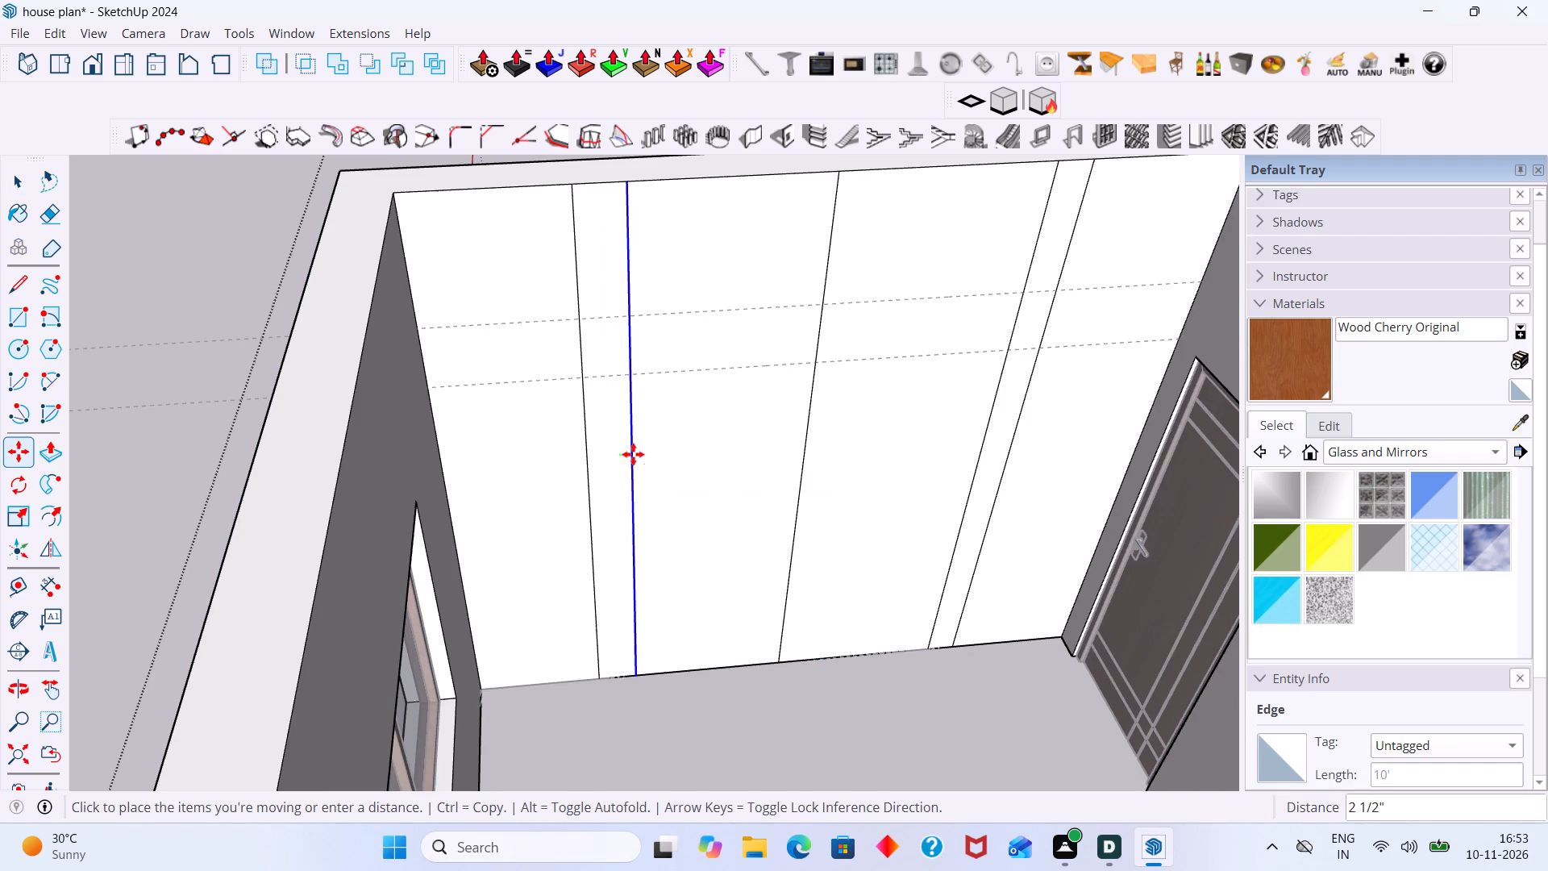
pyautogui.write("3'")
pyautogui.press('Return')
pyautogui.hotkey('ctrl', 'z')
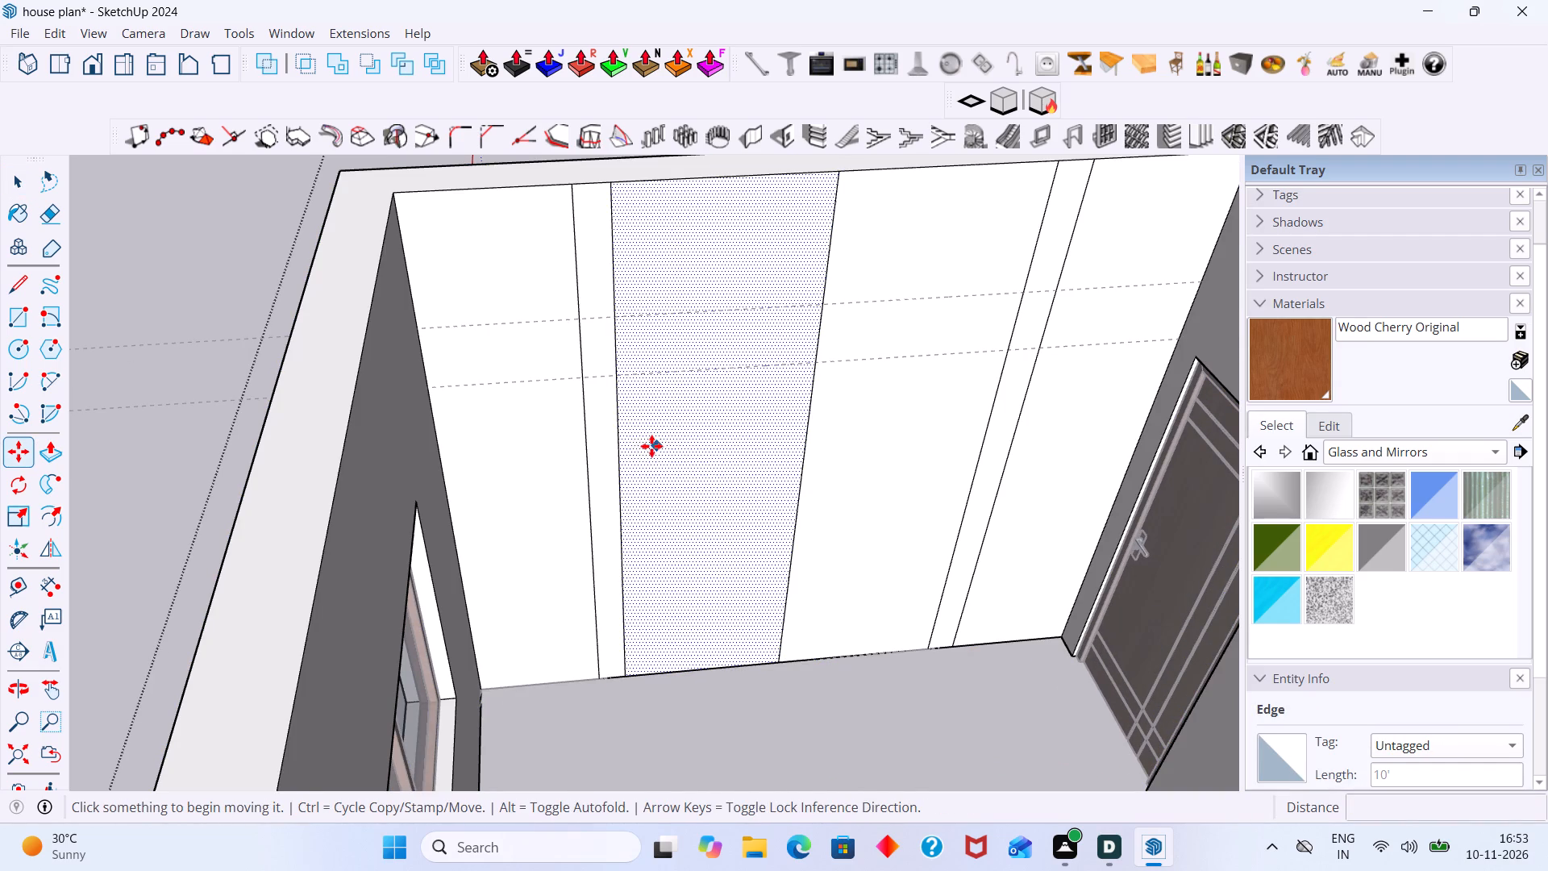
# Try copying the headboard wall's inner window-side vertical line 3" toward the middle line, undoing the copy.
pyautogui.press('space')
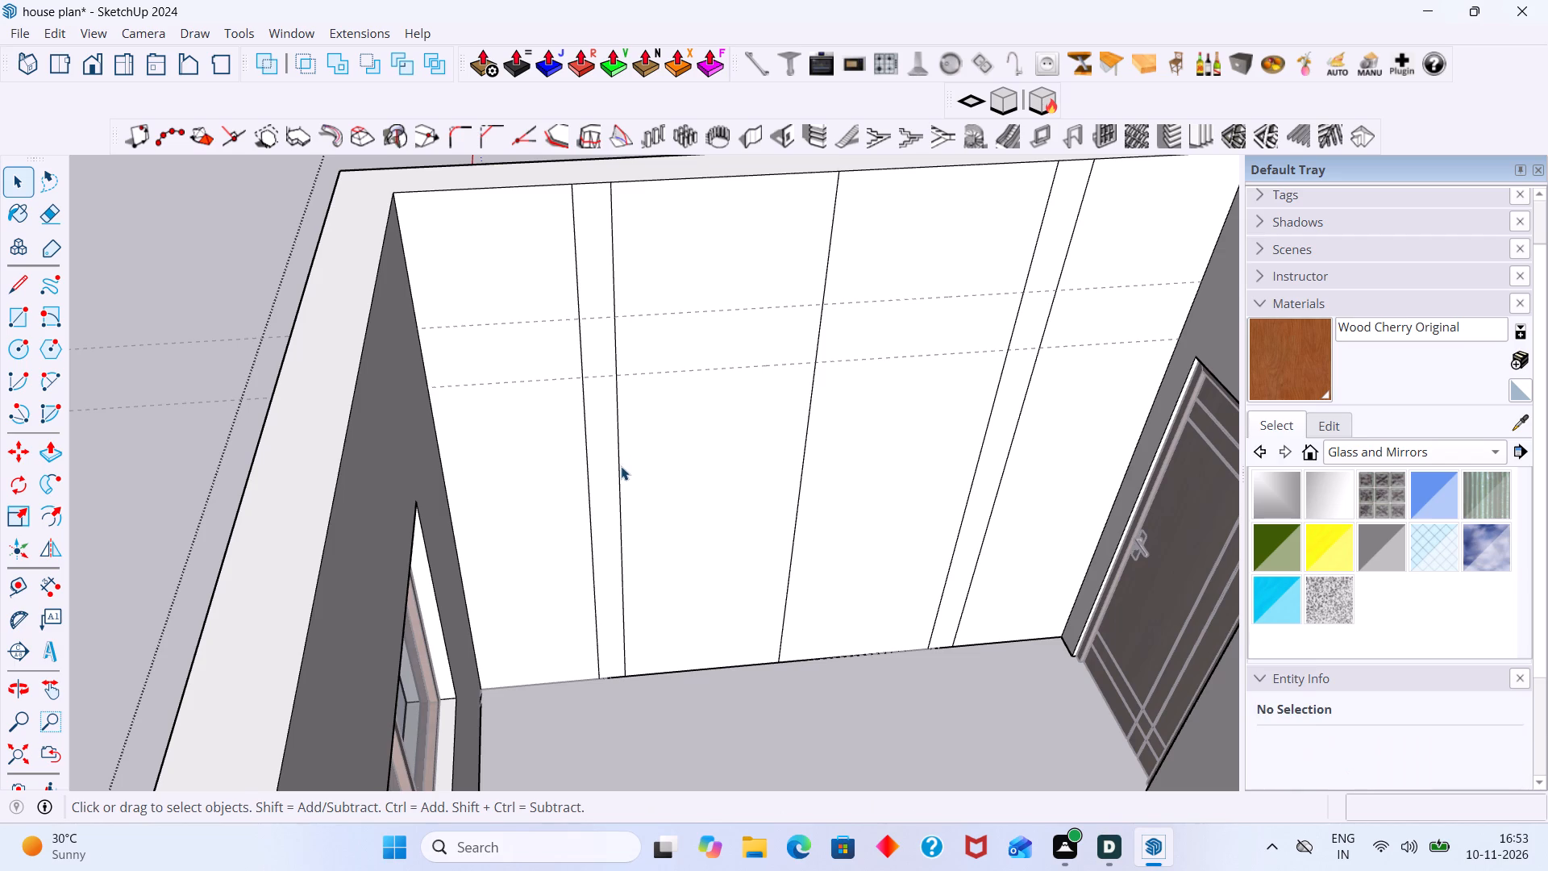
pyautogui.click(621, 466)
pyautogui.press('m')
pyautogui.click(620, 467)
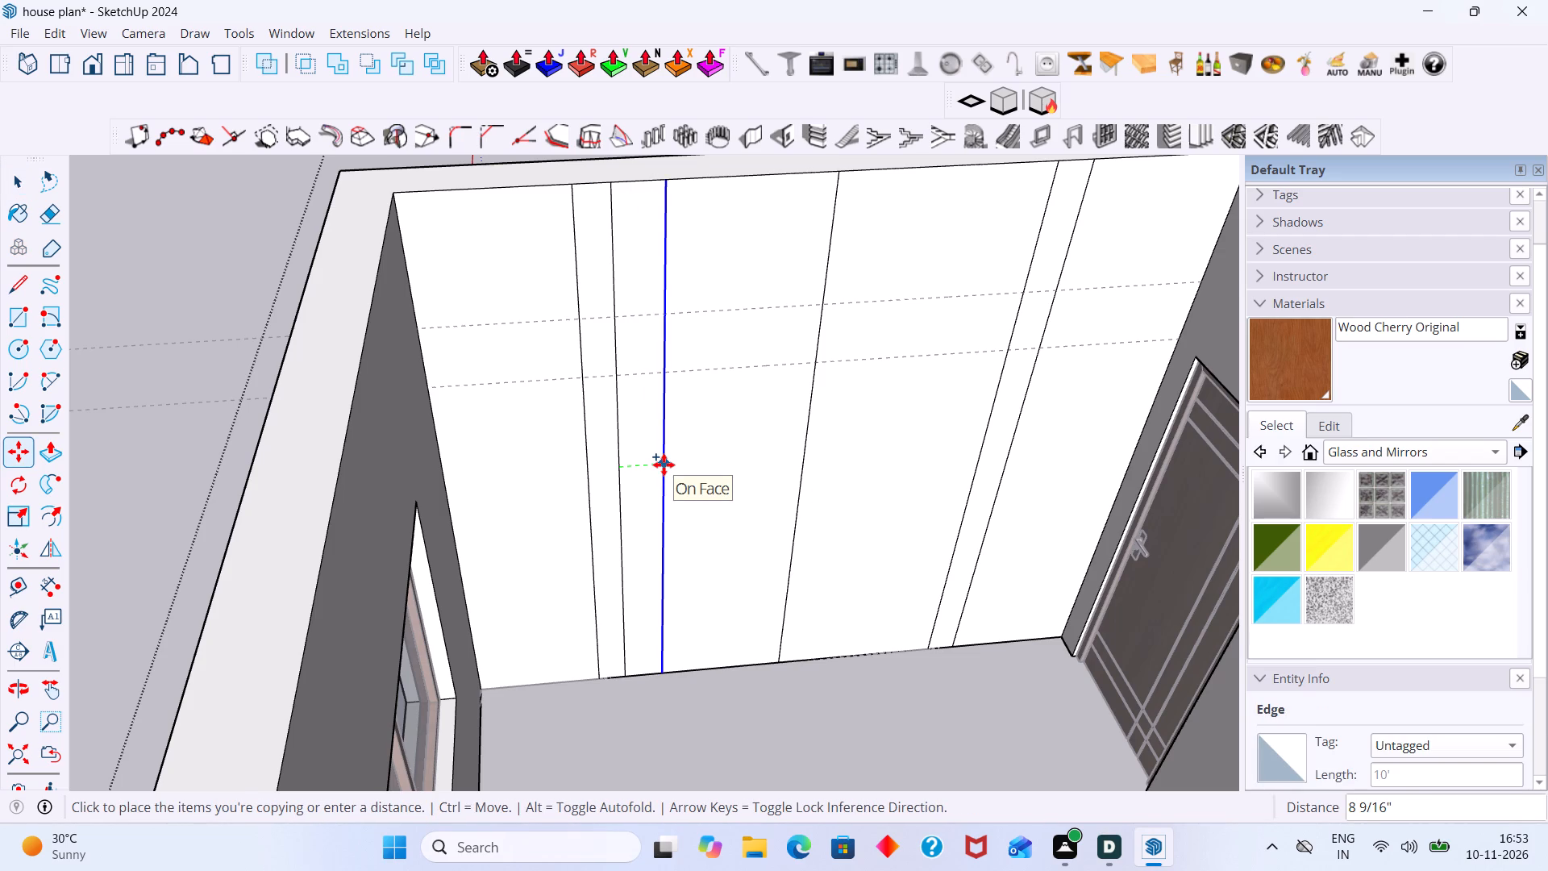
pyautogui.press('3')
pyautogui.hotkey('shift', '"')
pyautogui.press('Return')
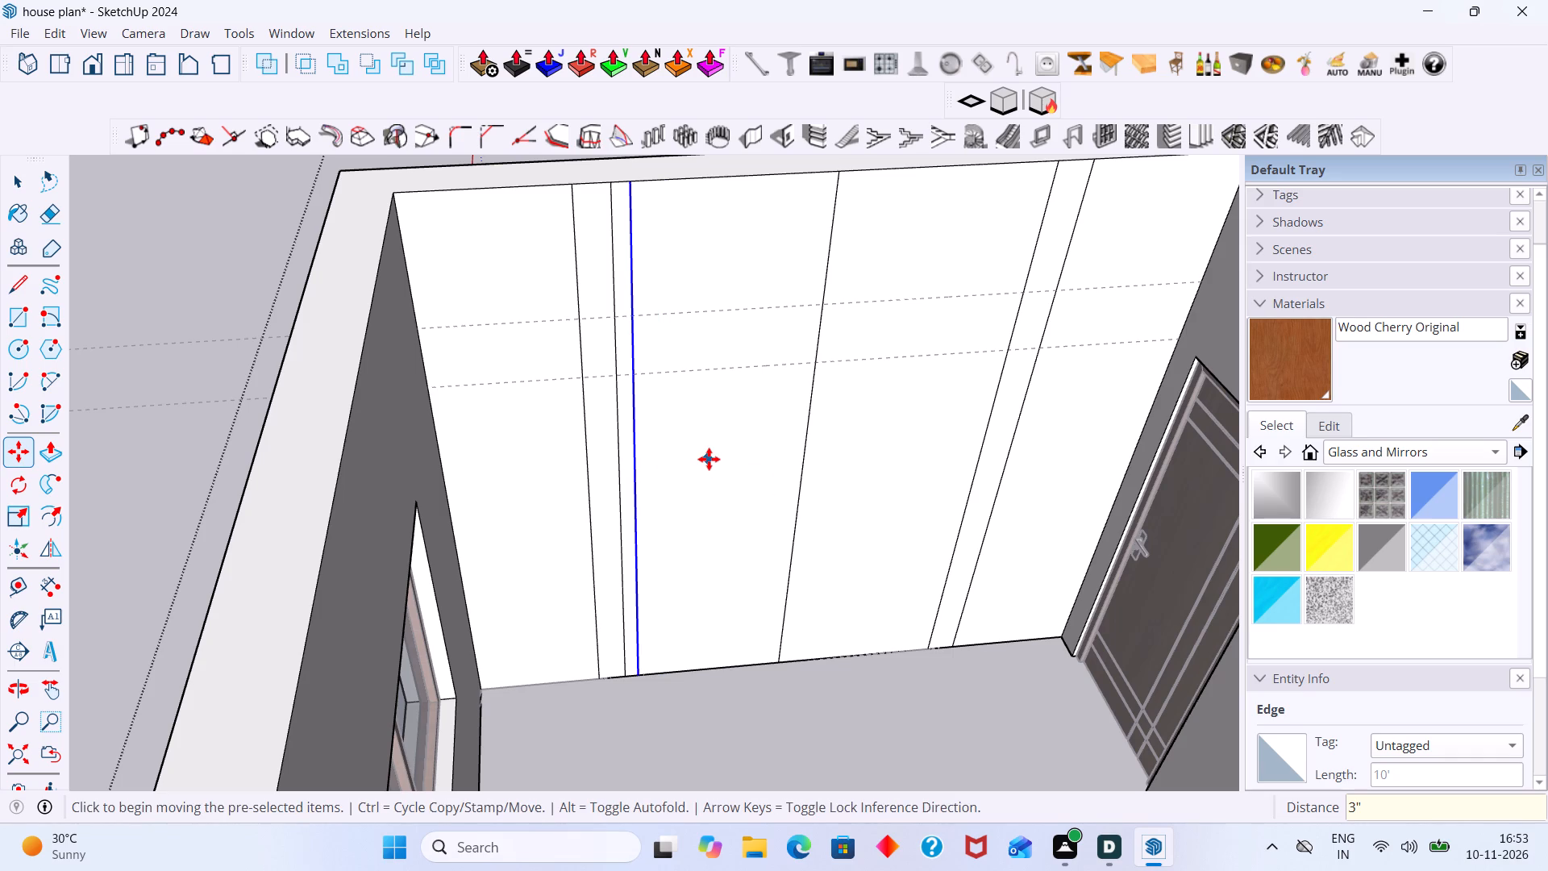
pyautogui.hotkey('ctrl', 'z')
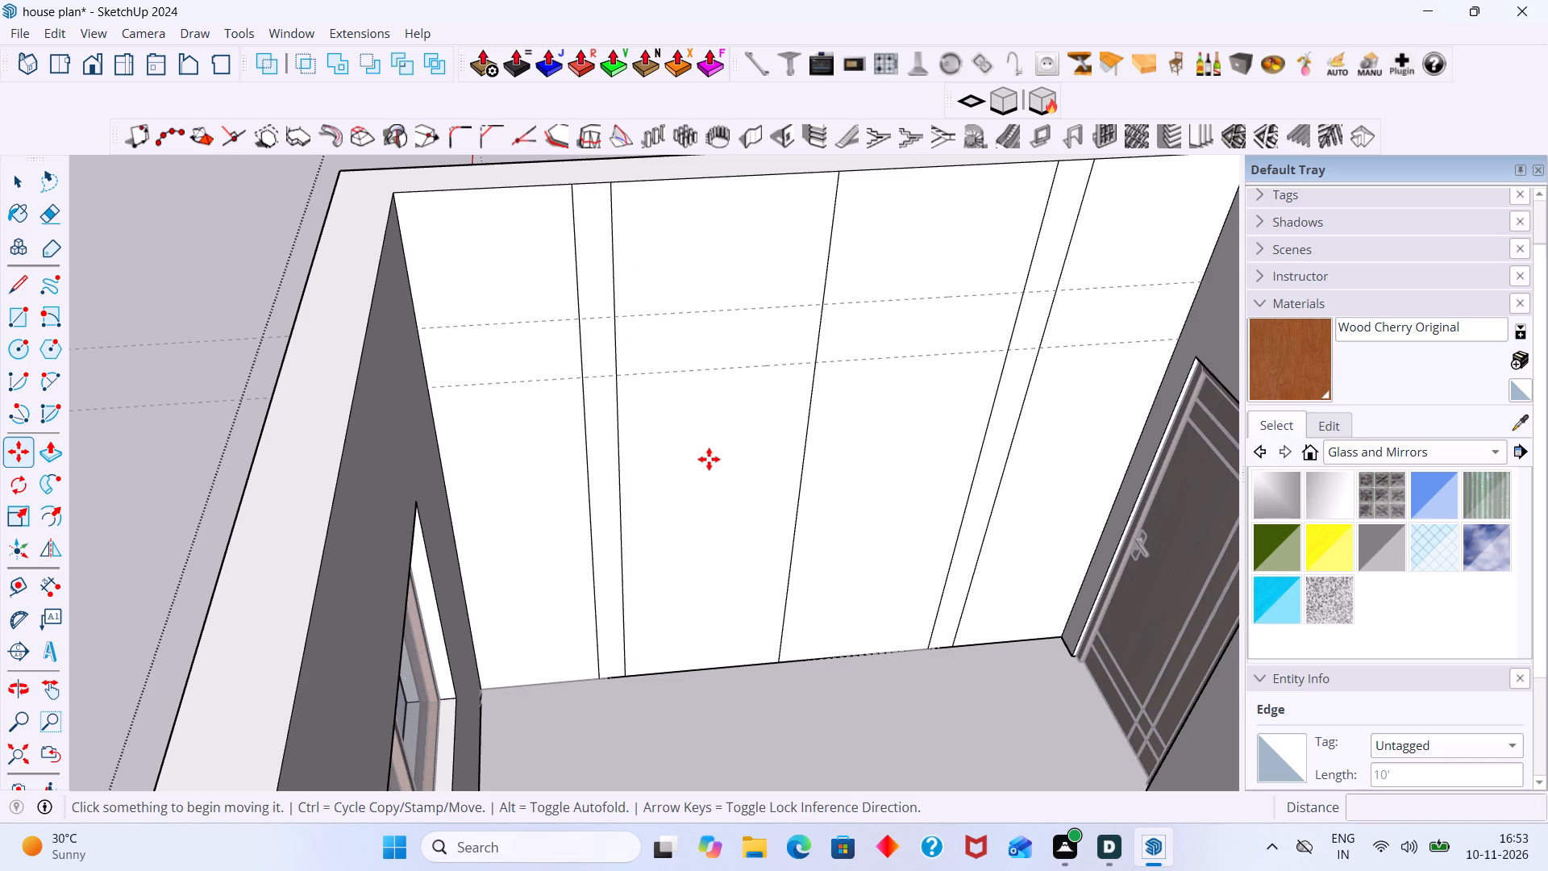
# Measure the width of the window-side strip between its two vertical lines on the headboard wall.
pyautogui.press('space')
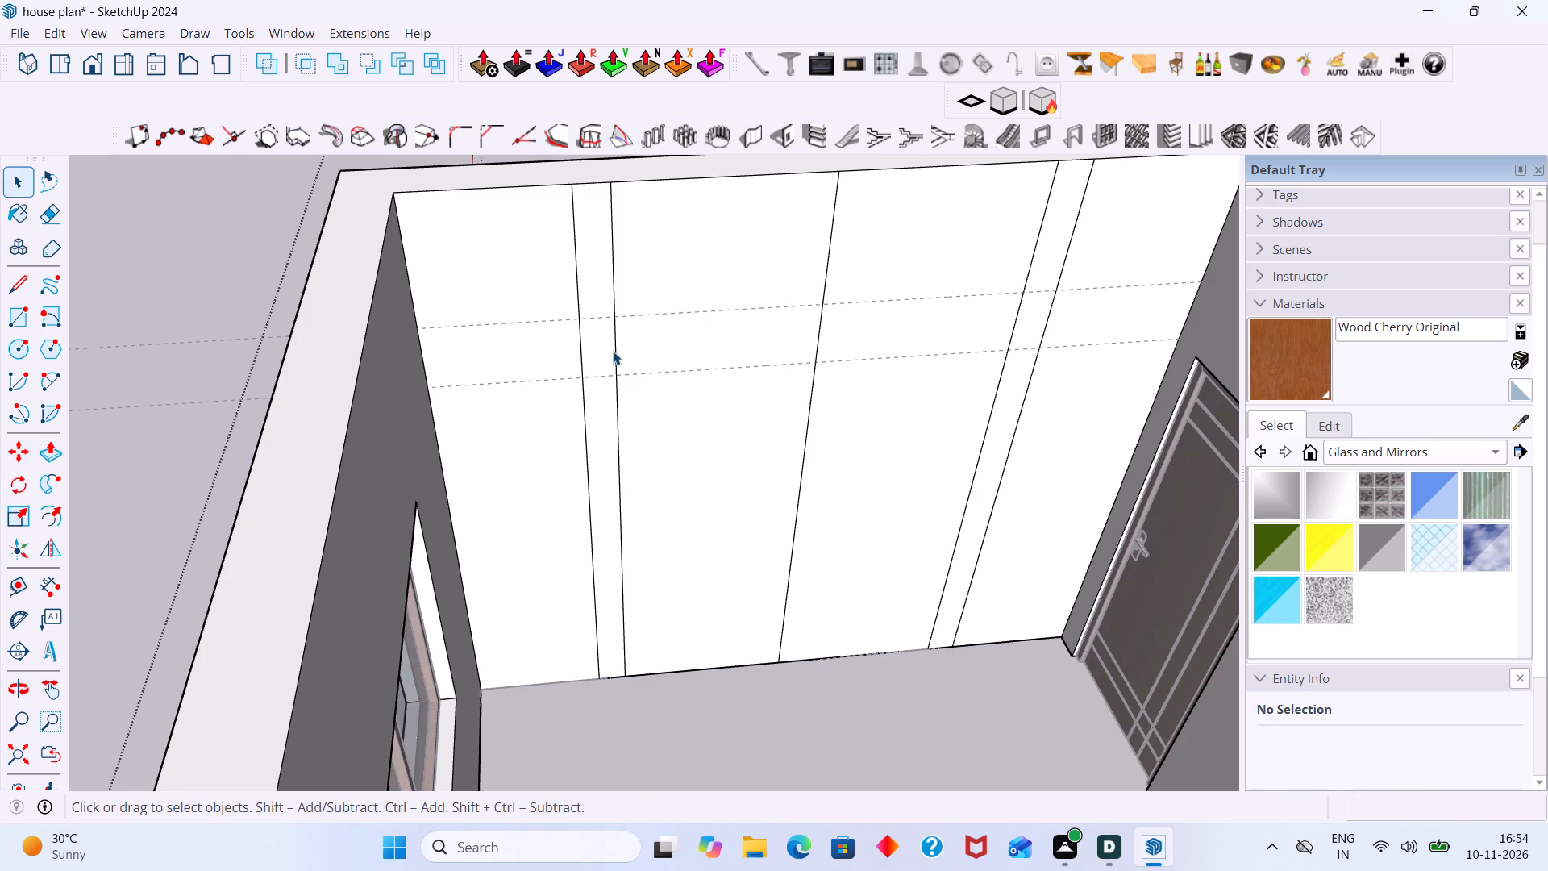
pyautogui.press('t')
pyautogui.click(616, 373)
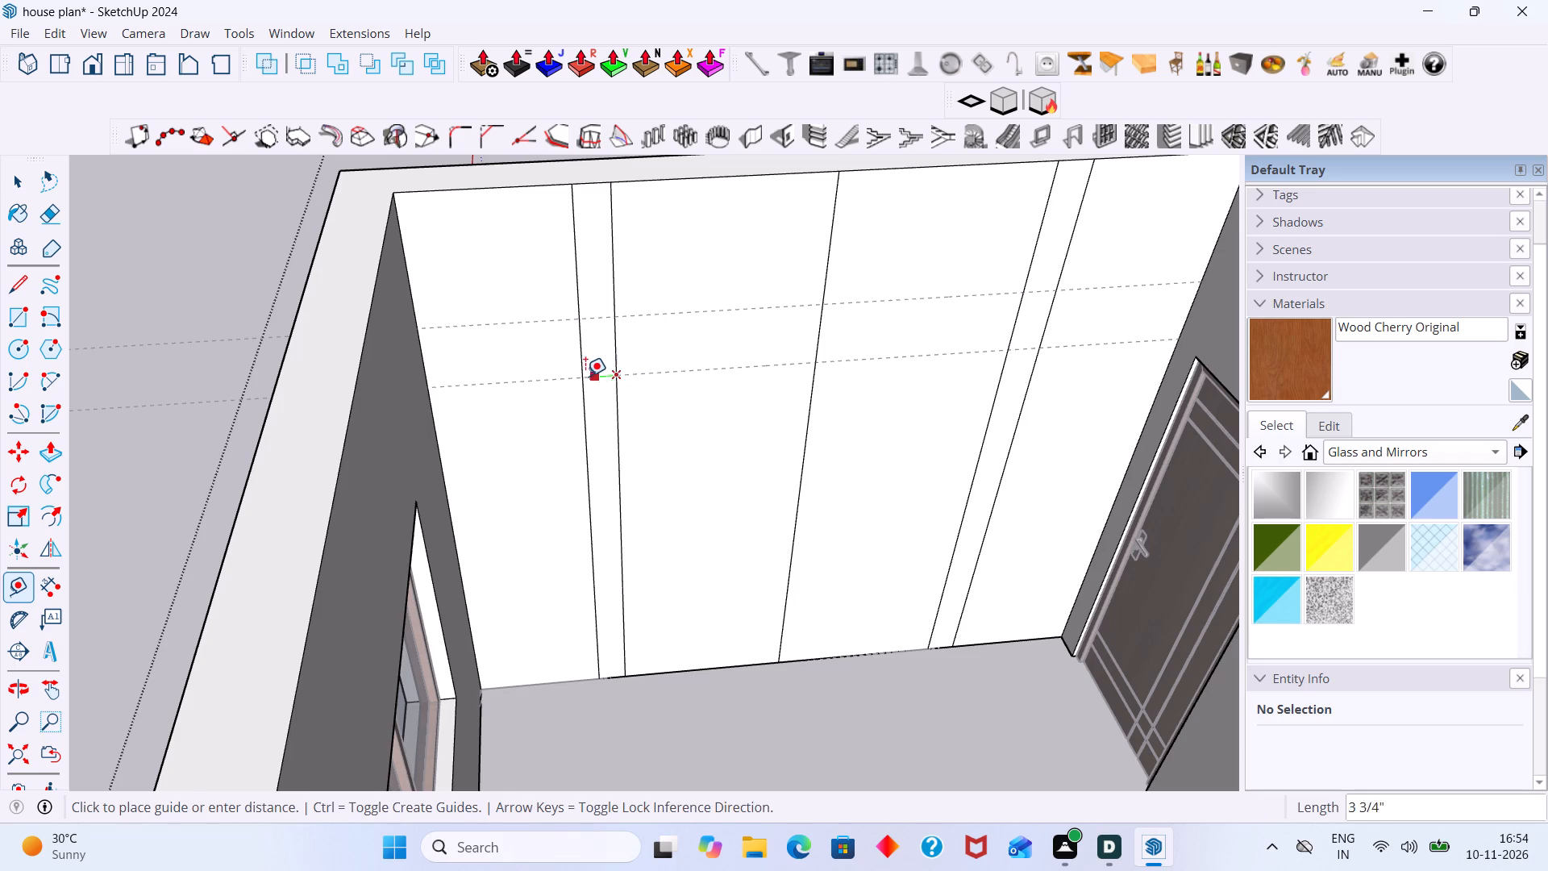
pyautogui.press('space')
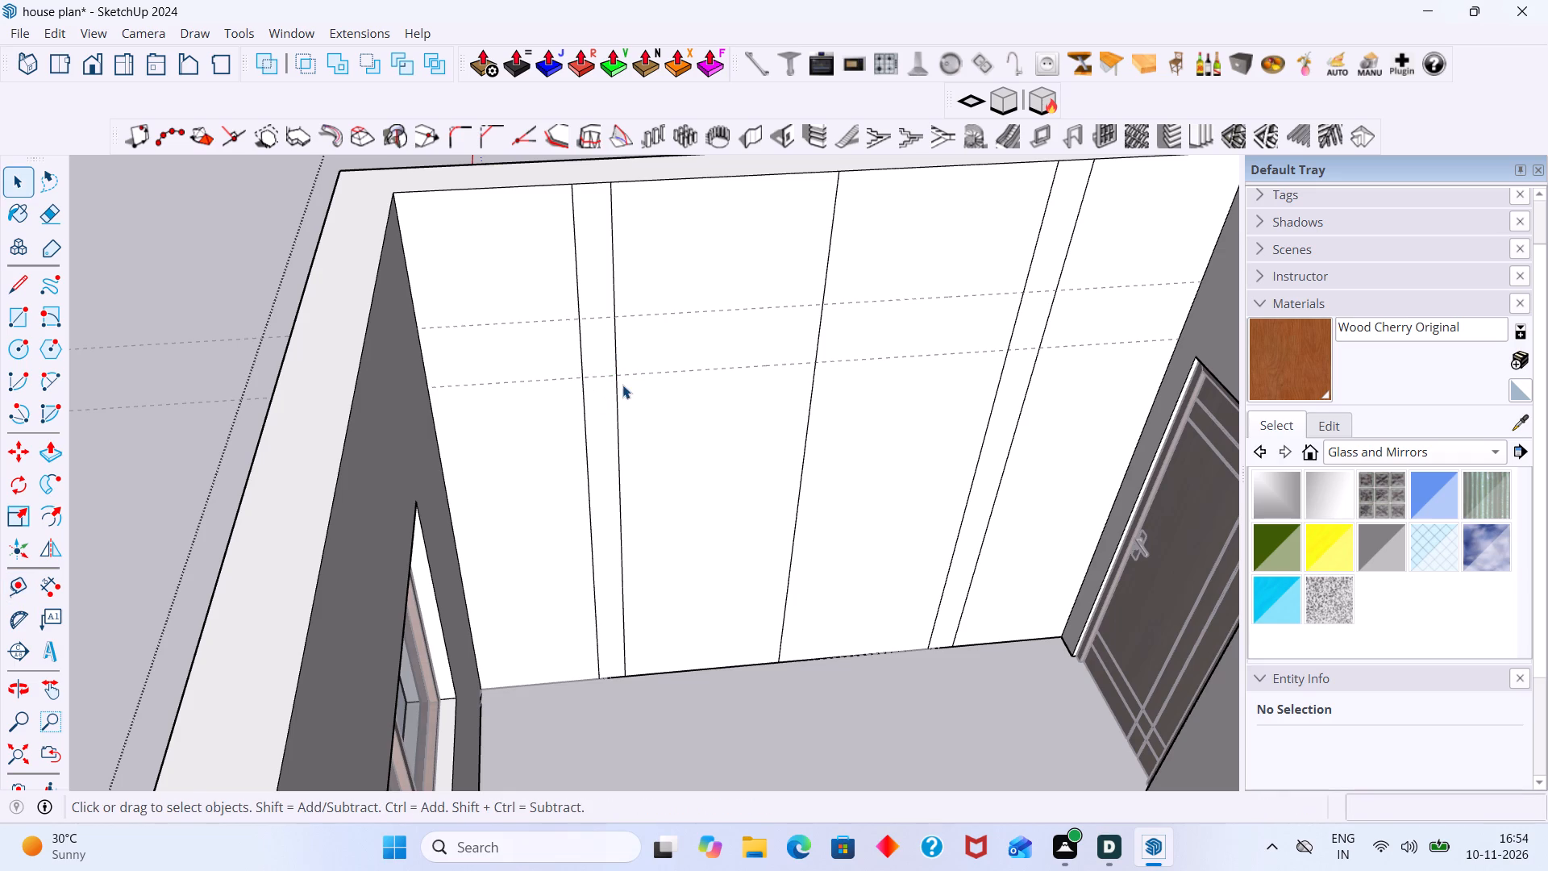
# Copy the inner window-side vertical line 6" toward the middle line of the headboard wall.
pyautogui.click(617, 402)
pyautogui.press('m')
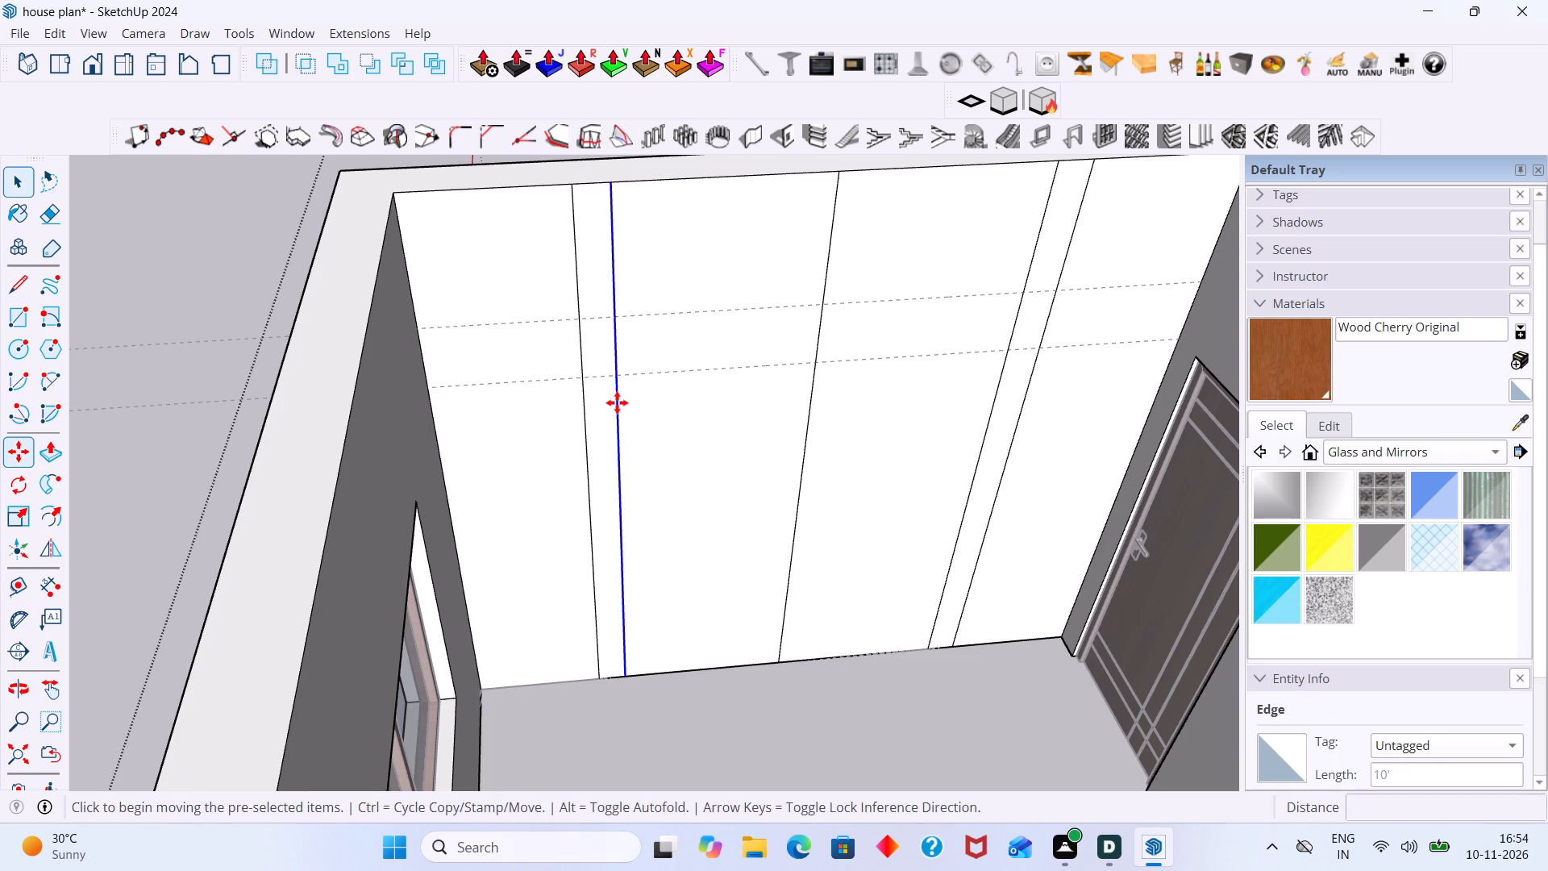
pyautogui.click(617, 402)
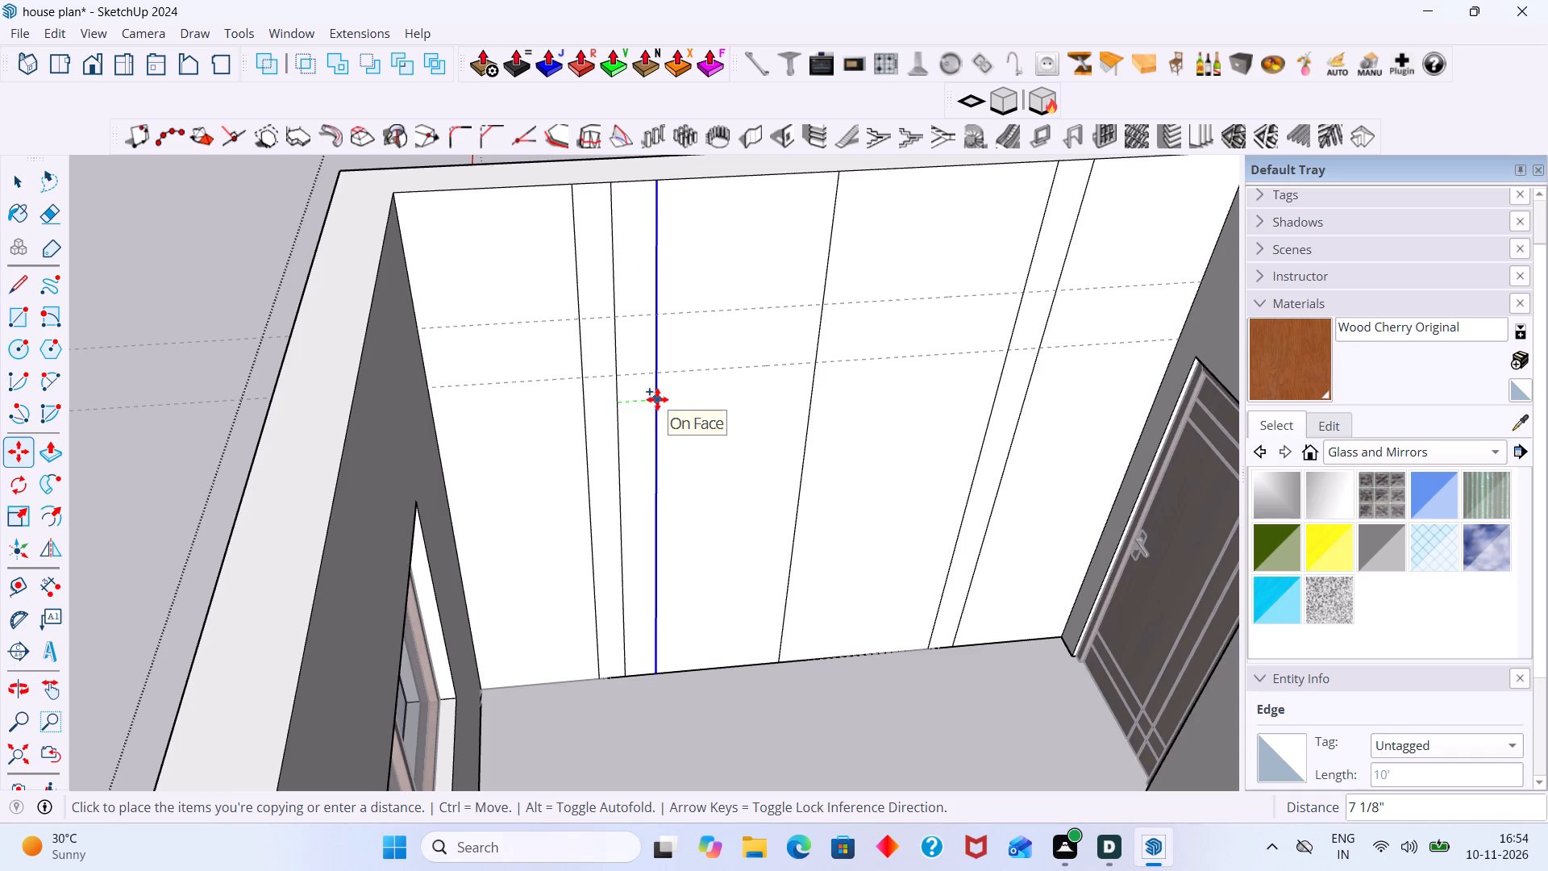
pyautogui.write('6"')
pyautogui.press('Return')
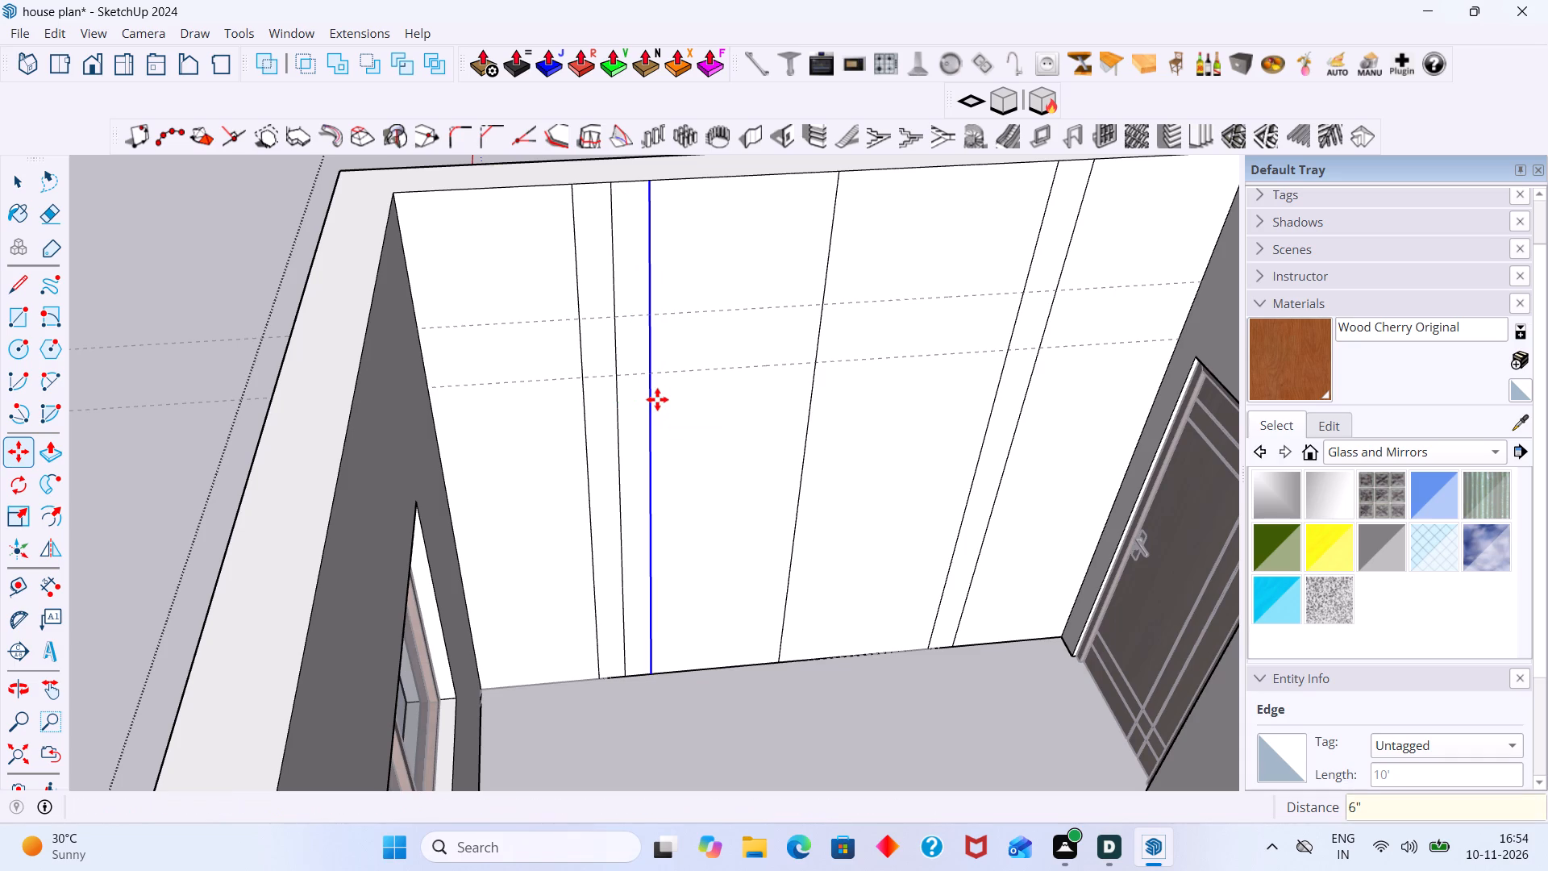
# Copy the inner door-side vertical line 6" toward the middle line and leave the wall group.
pyautogui.press('space')
pyautogui.click(985, 427)
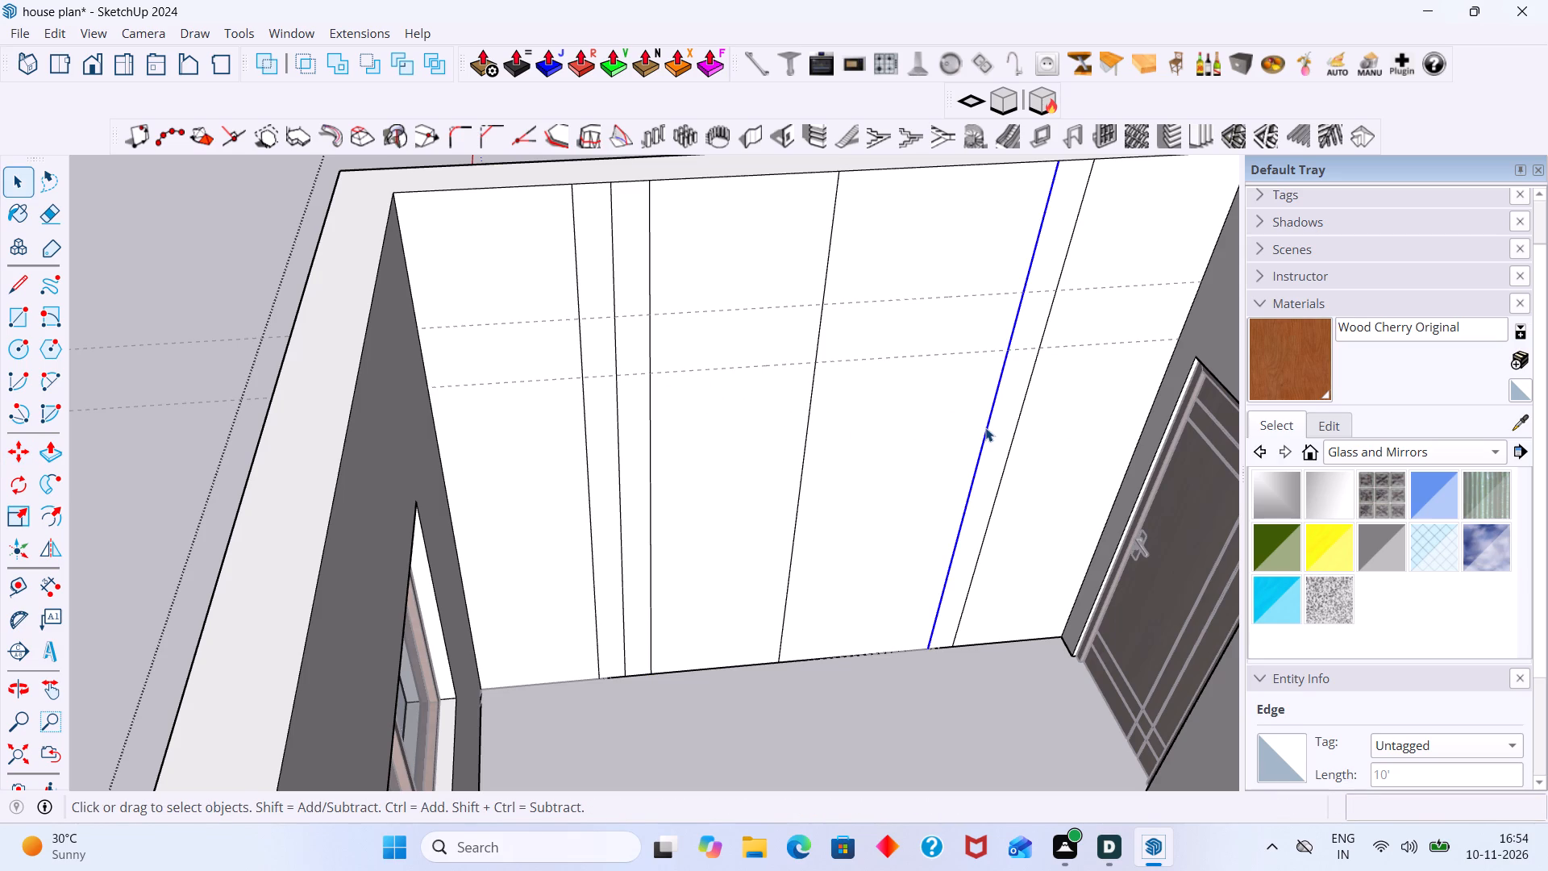
pyautogui.press('m')
pyautogui.click(983, 427)
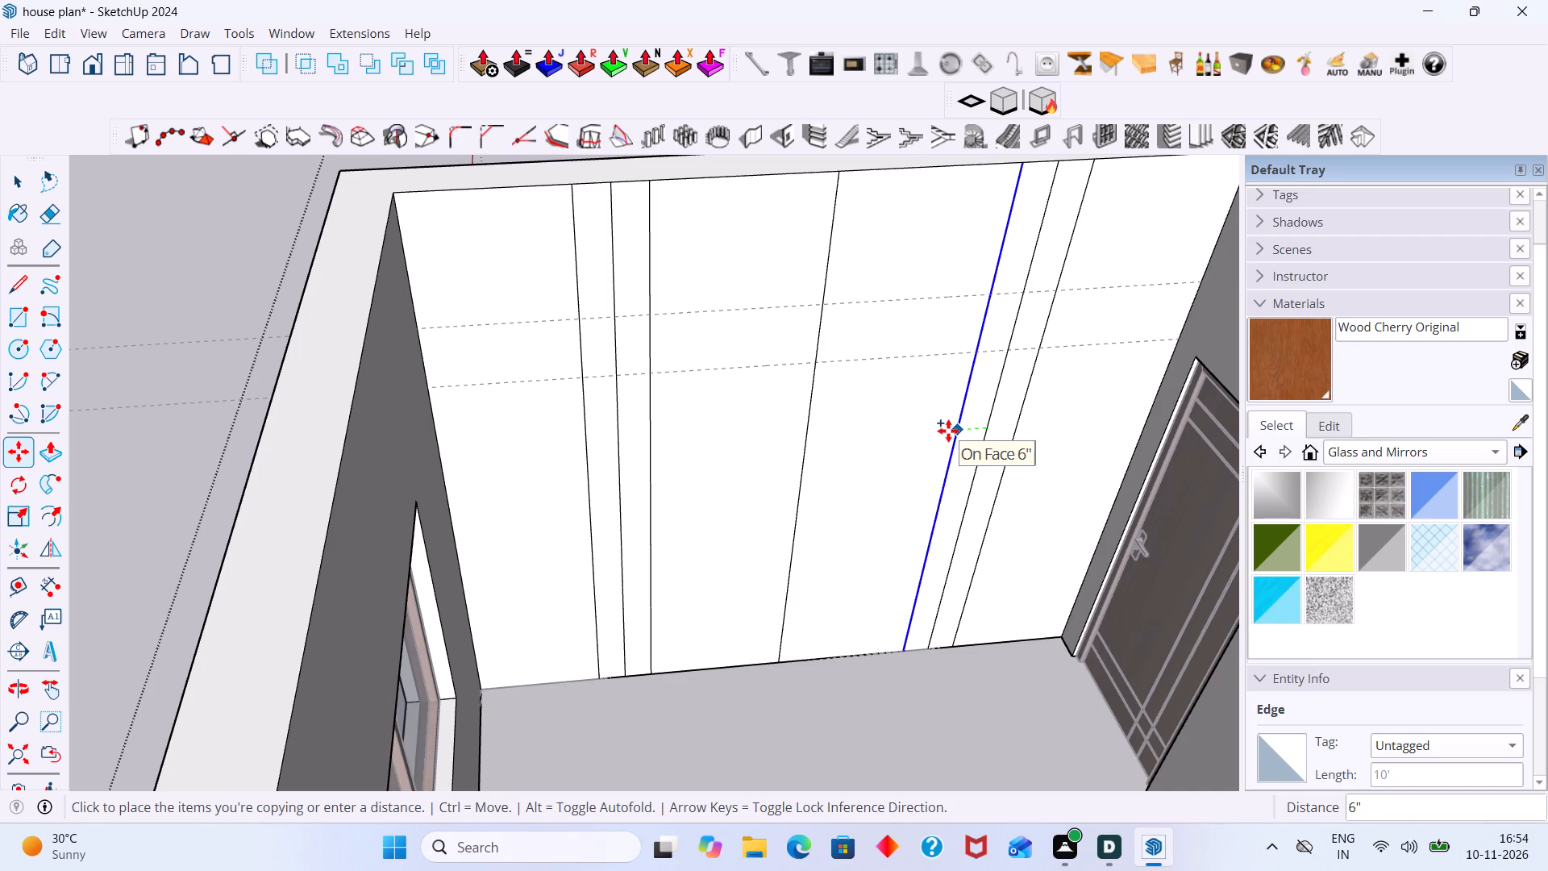
pyautogui.hscroll(-2, 948, 431)
pyautogui.press('space')
pyautogui.scroll(3, 966, 417)
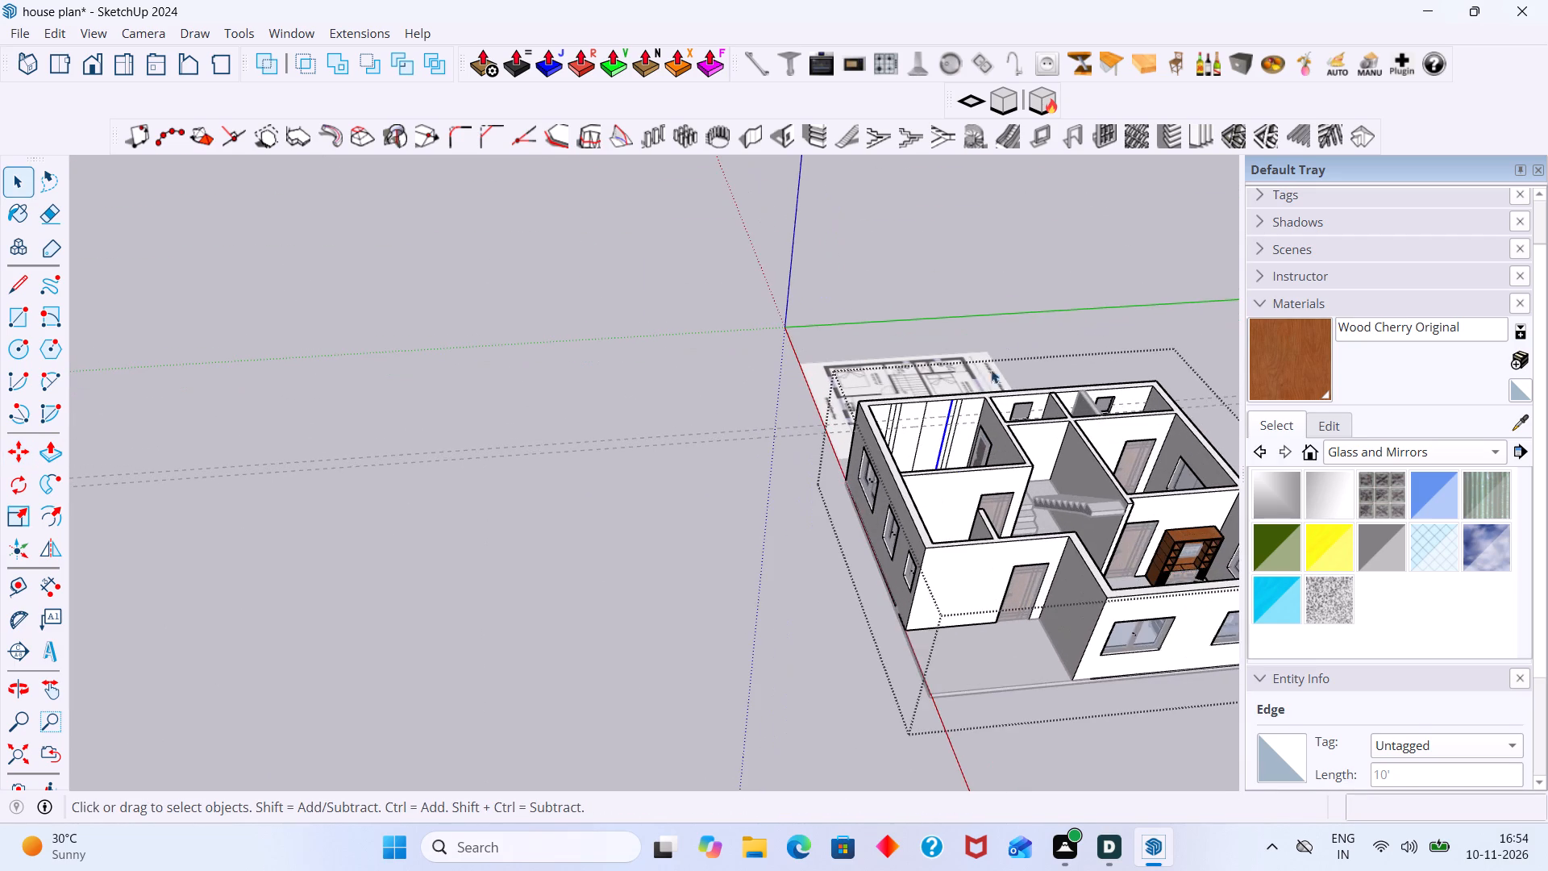
pyautogui.click(1008, 318)
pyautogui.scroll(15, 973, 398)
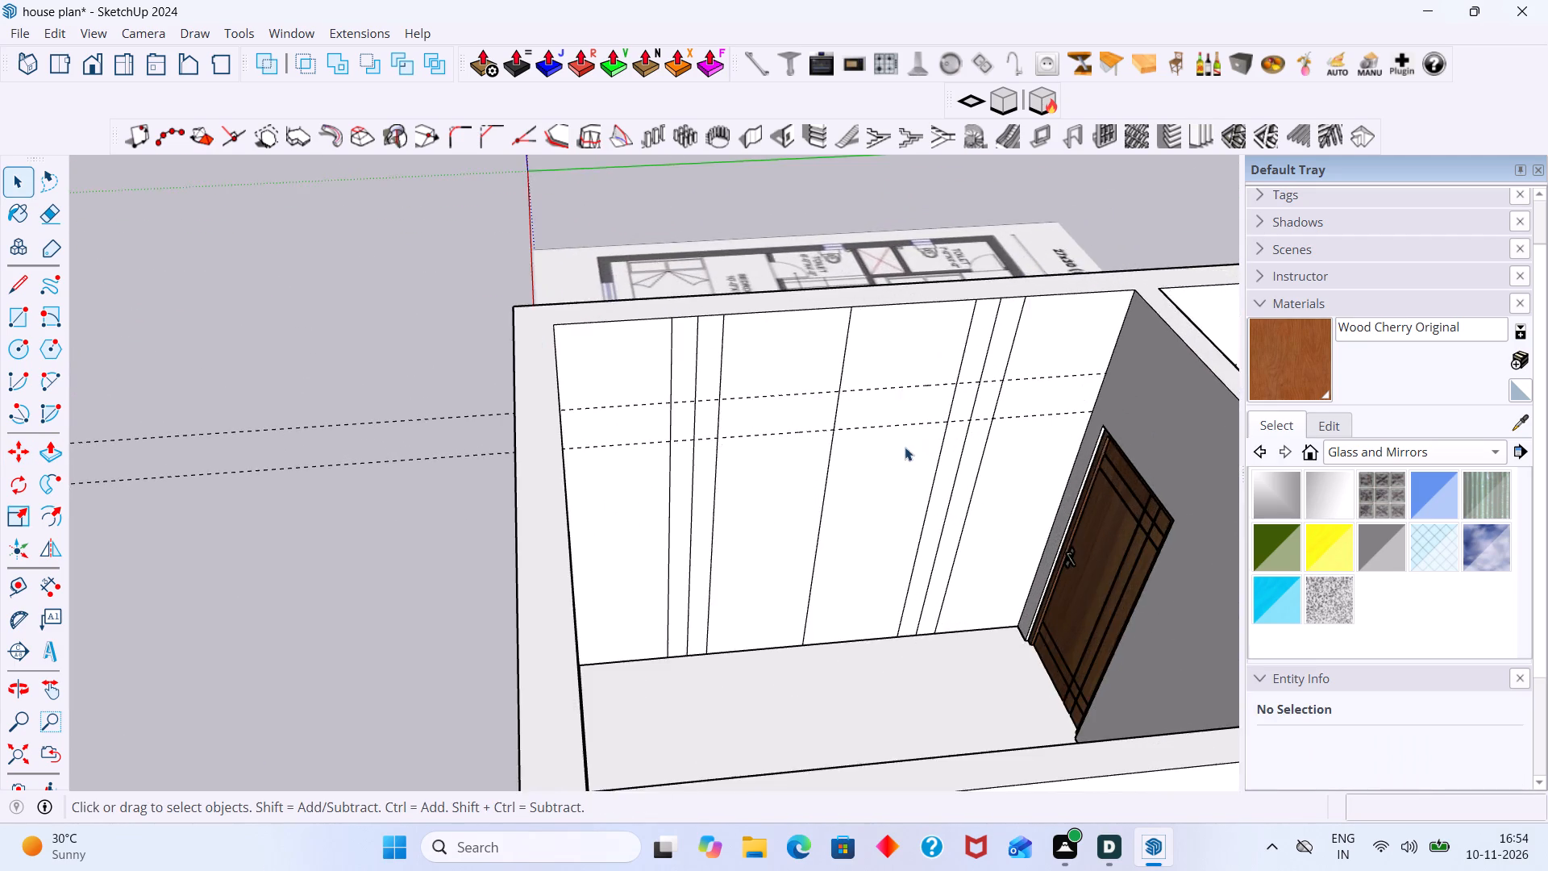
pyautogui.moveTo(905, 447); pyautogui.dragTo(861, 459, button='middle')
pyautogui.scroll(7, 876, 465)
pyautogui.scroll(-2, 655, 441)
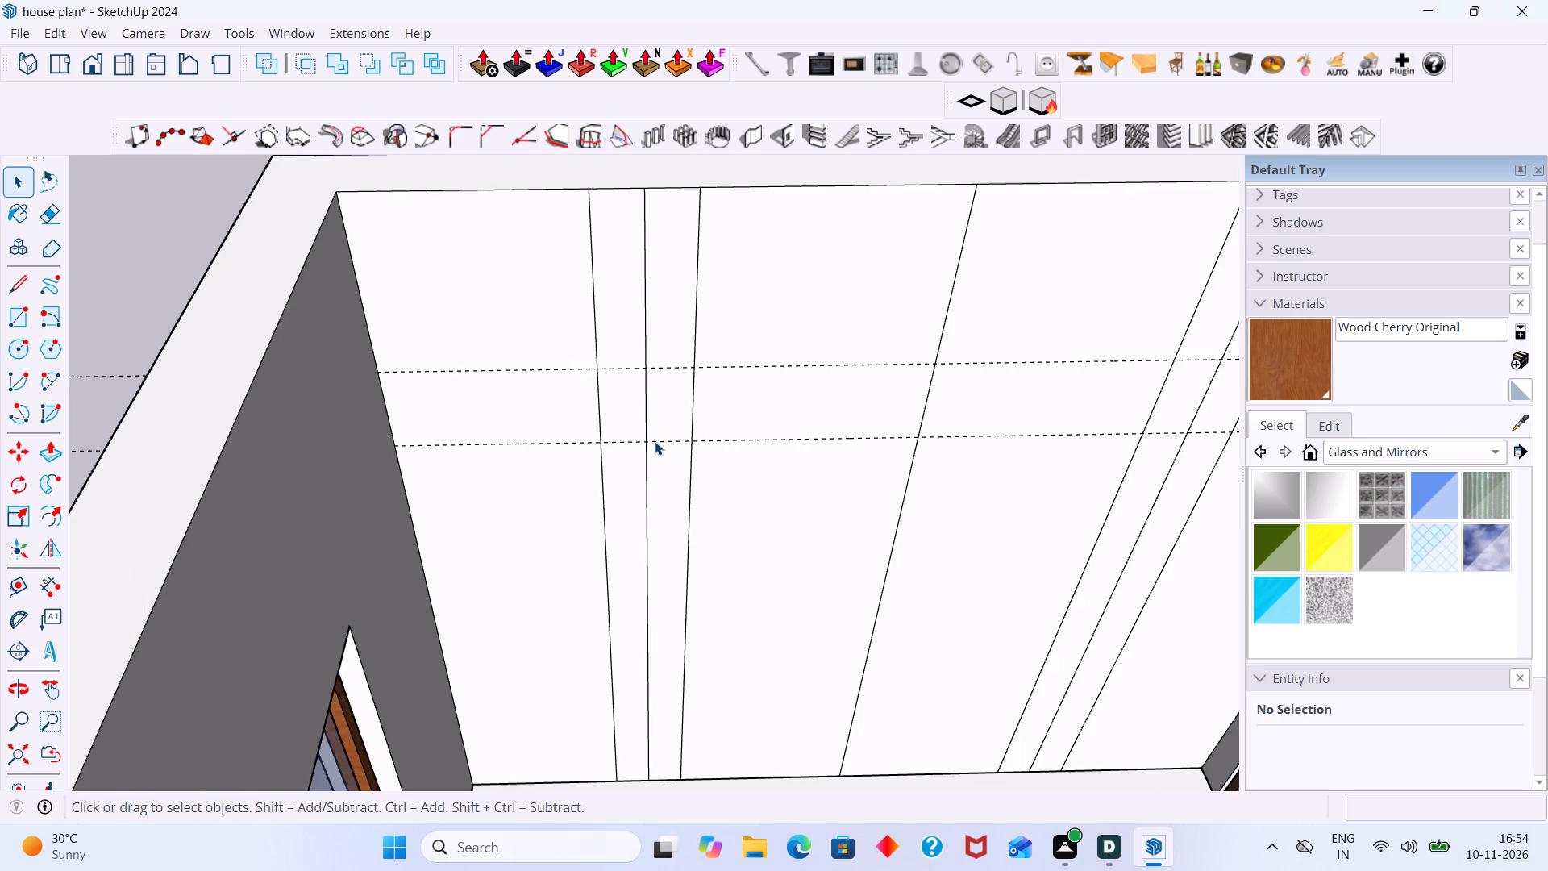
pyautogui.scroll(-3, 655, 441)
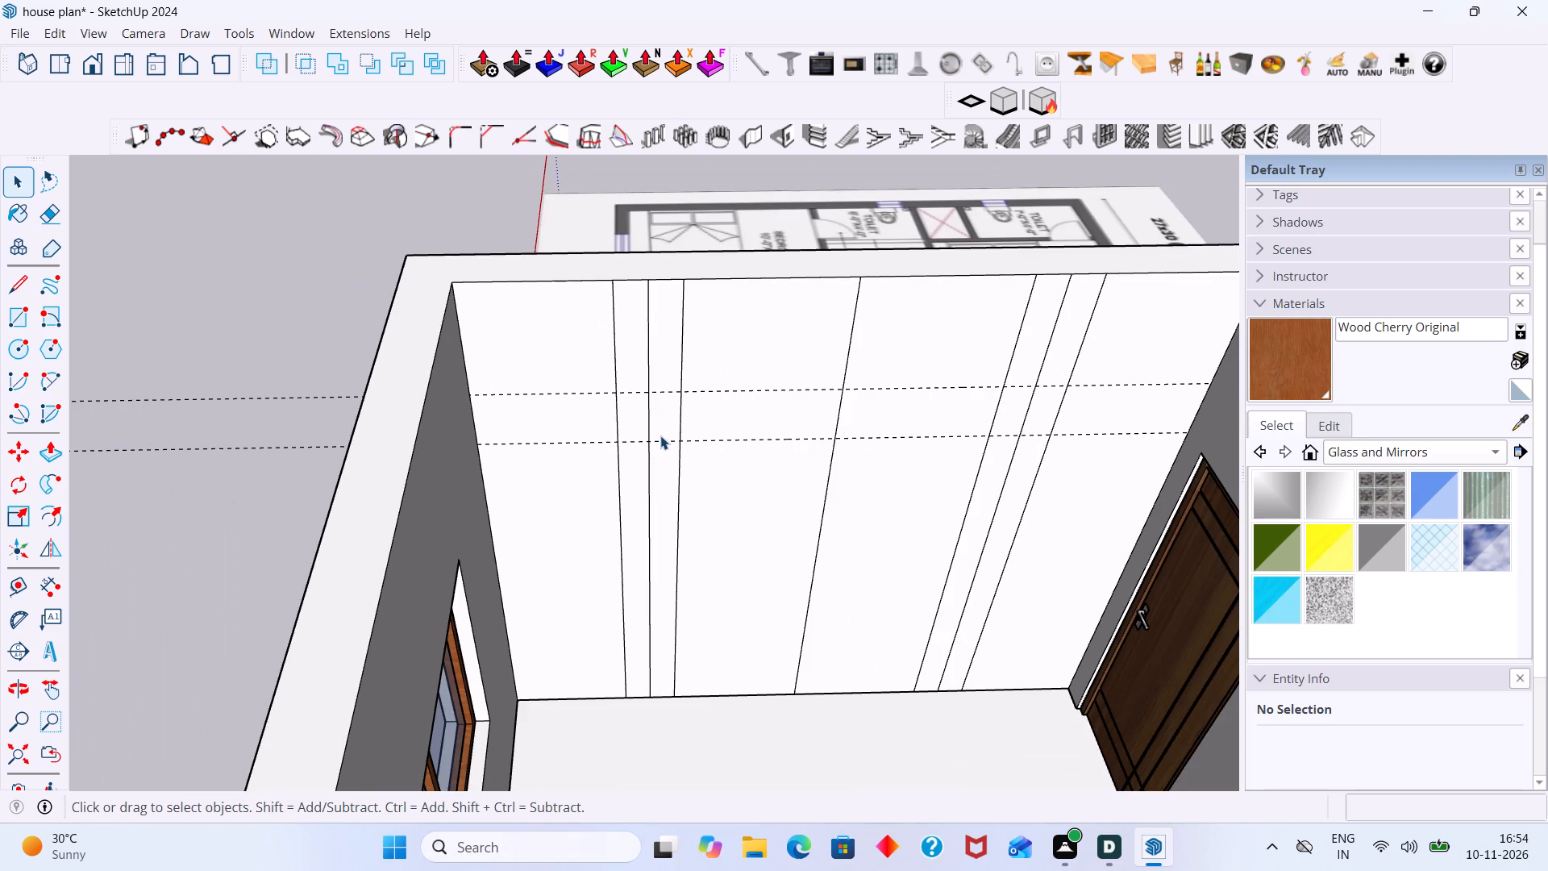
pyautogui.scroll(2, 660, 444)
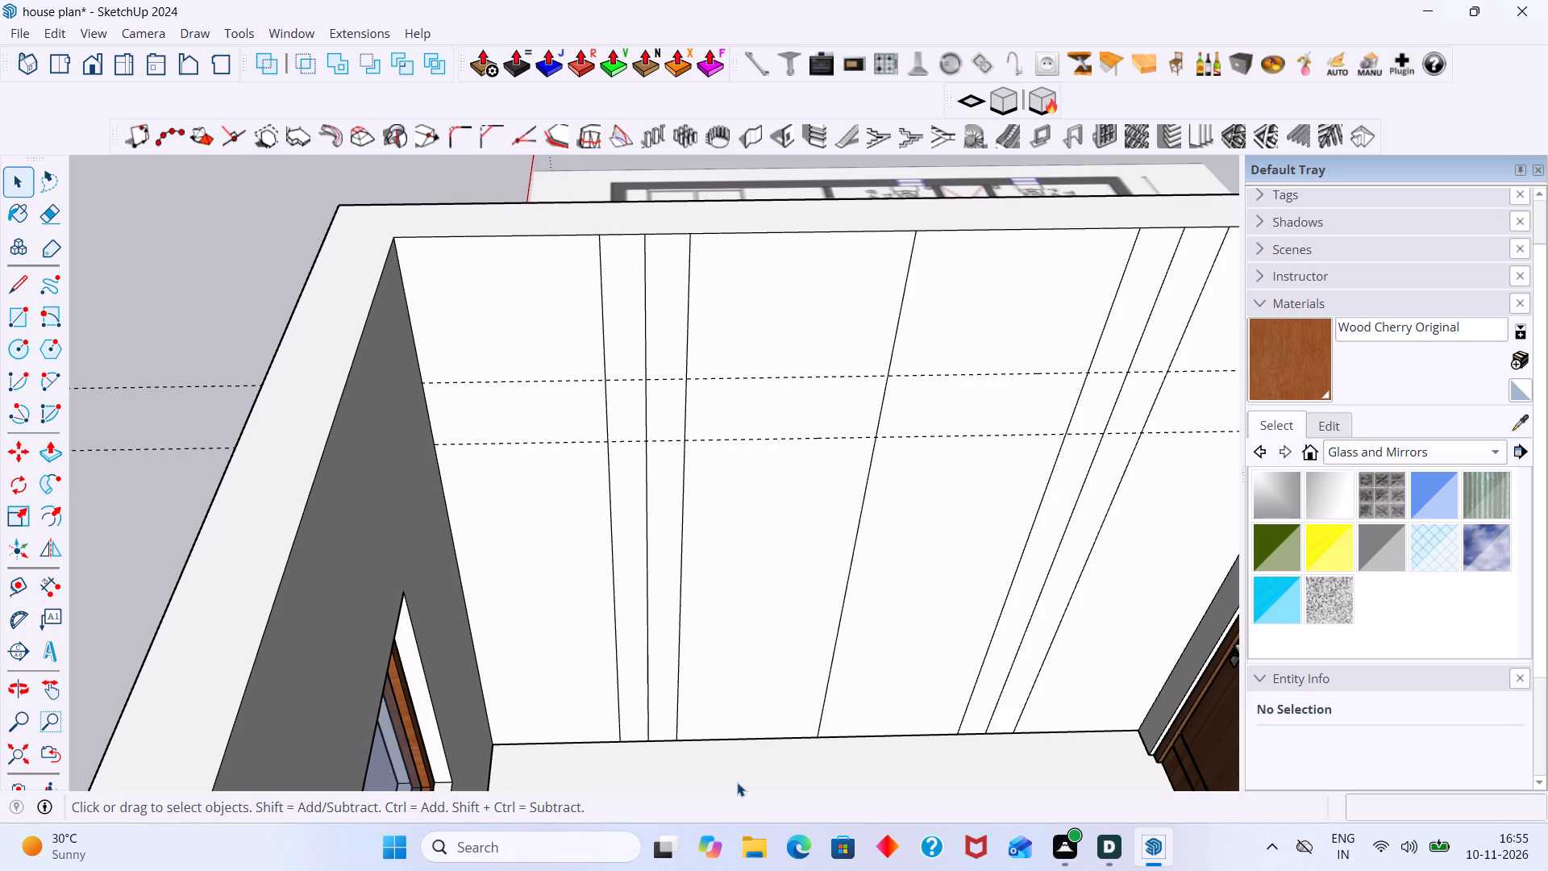
# Save the house plan model.
pyautogui.click(20, 30)
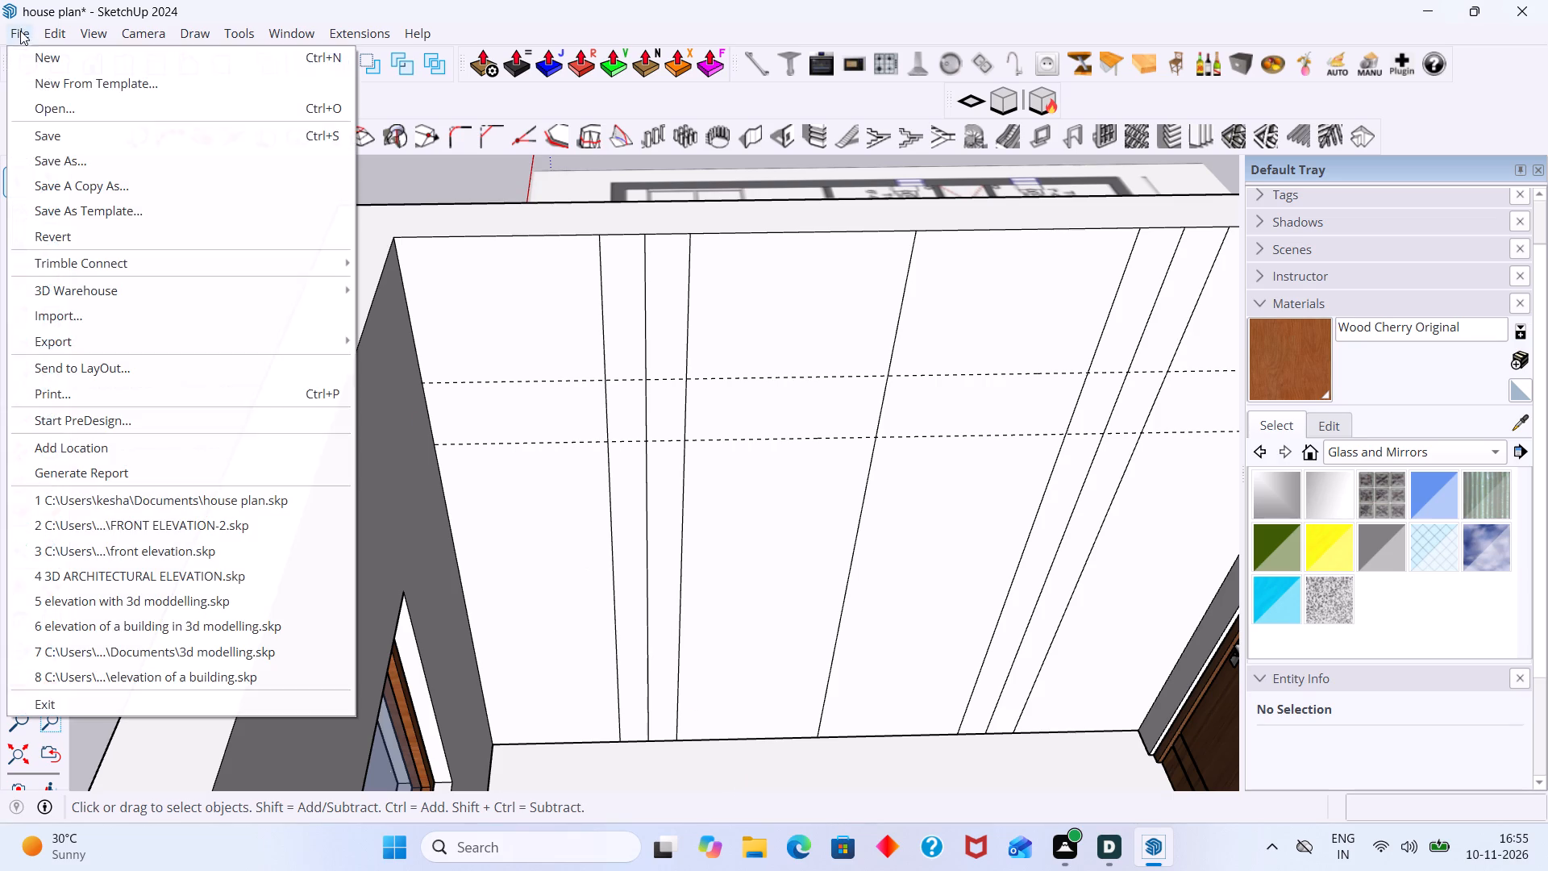
pyautogui.click(60, 138)
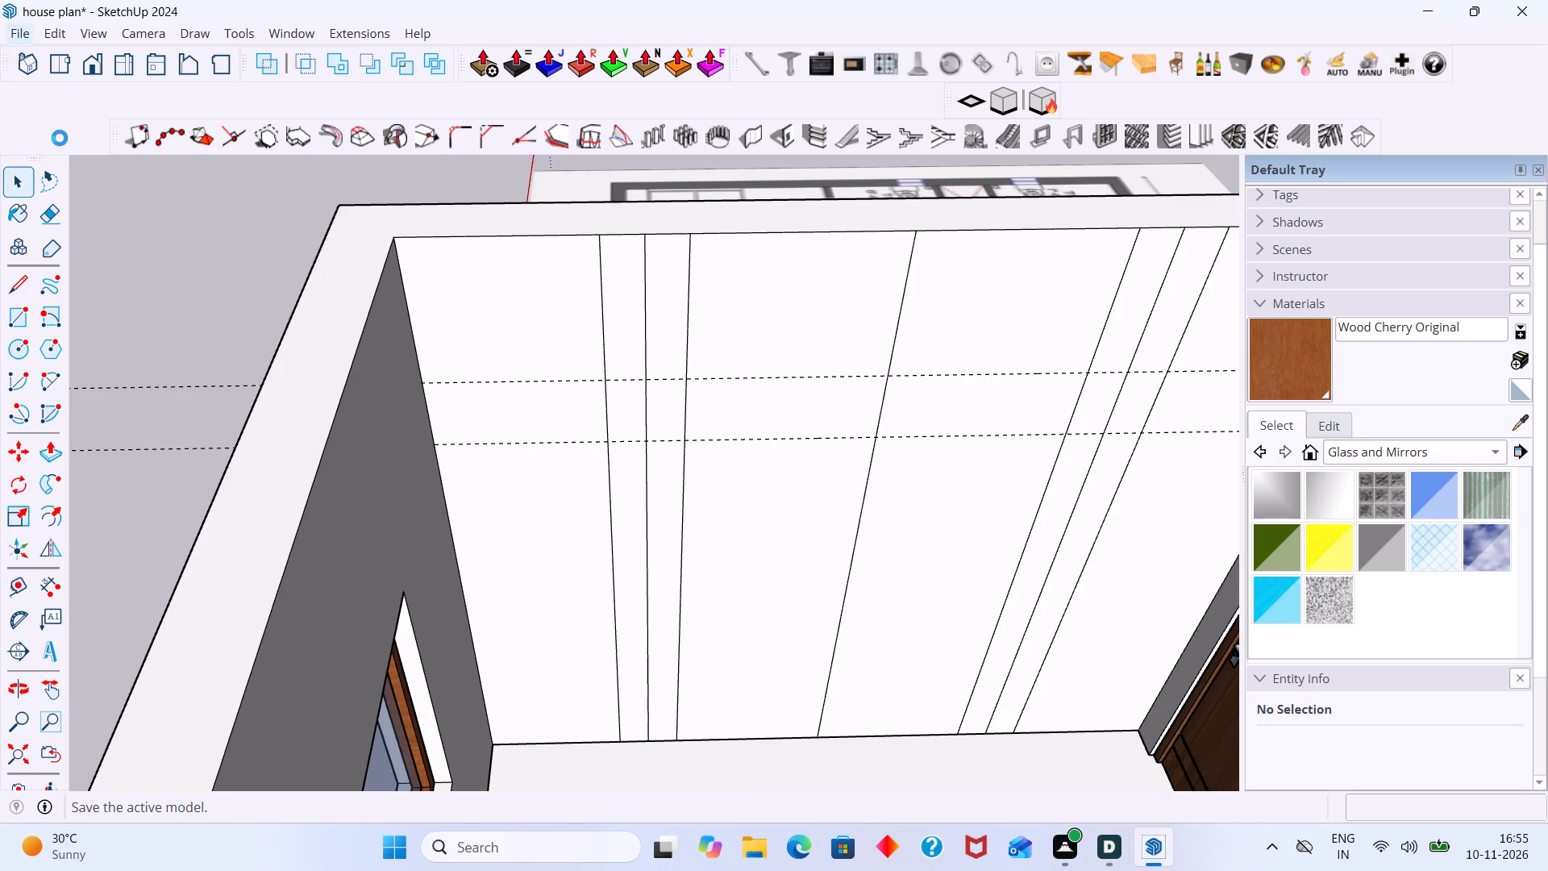
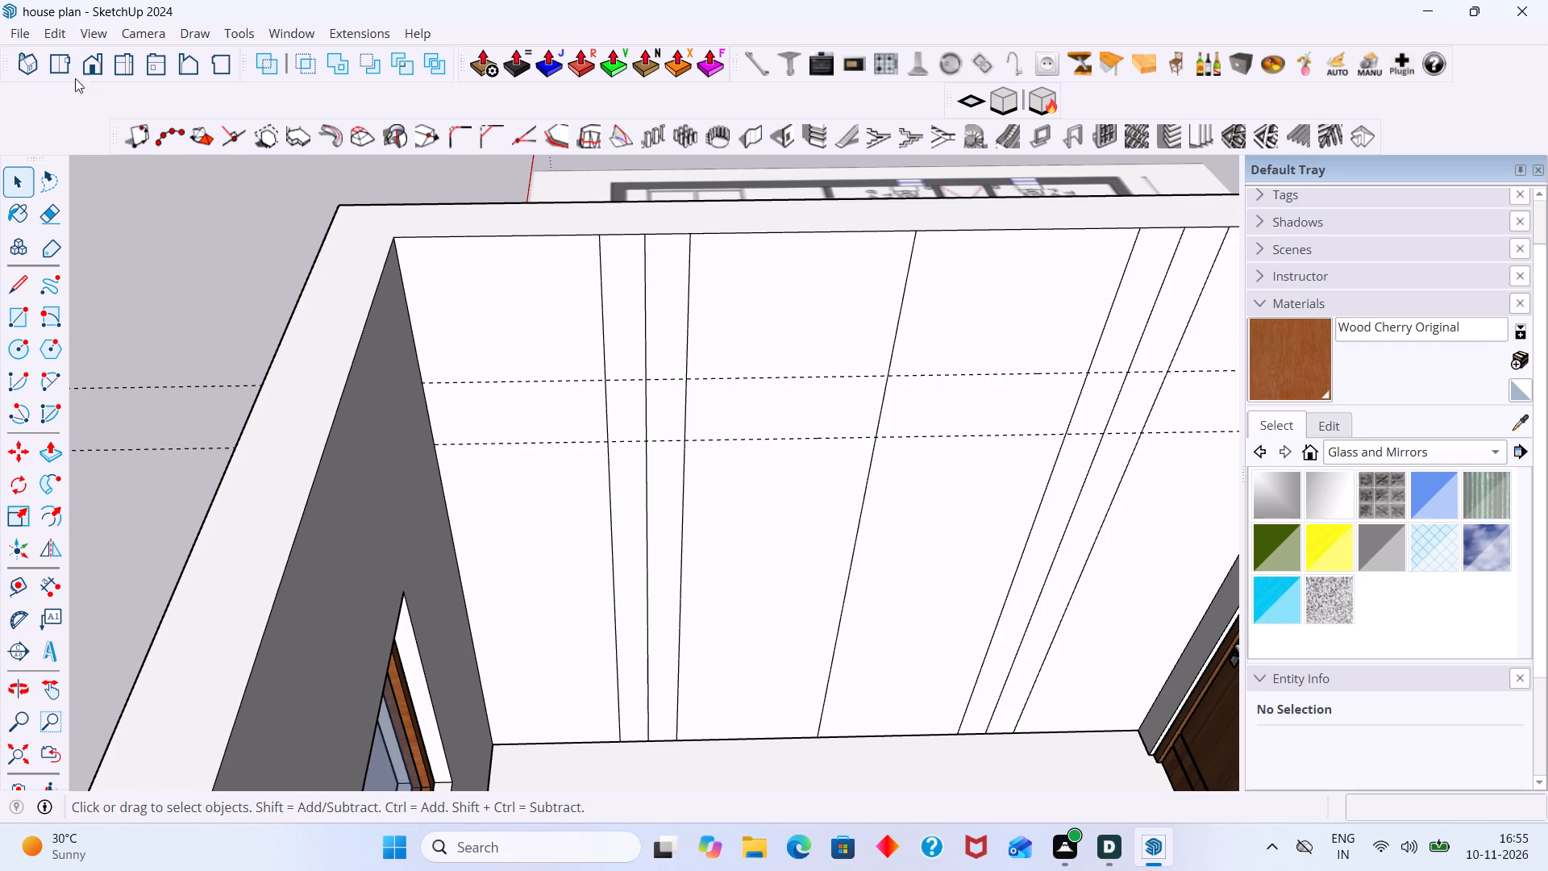
# Open the recent model "elevation of a building in 3d modelling.skp".
pyautogui.click(7, 27)
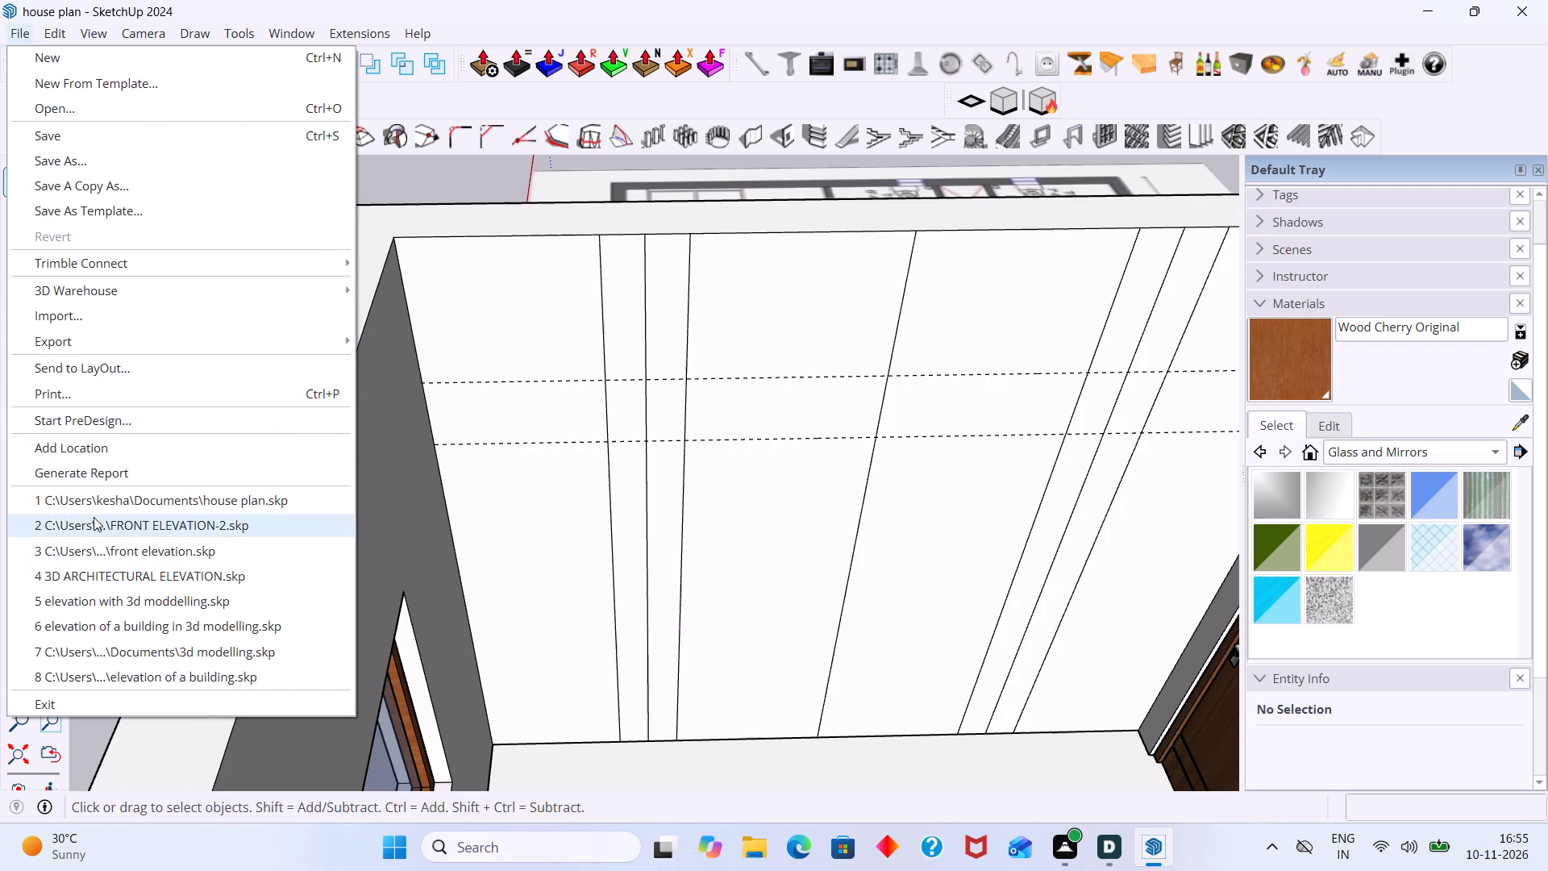
pyautogui.click(195, 627)
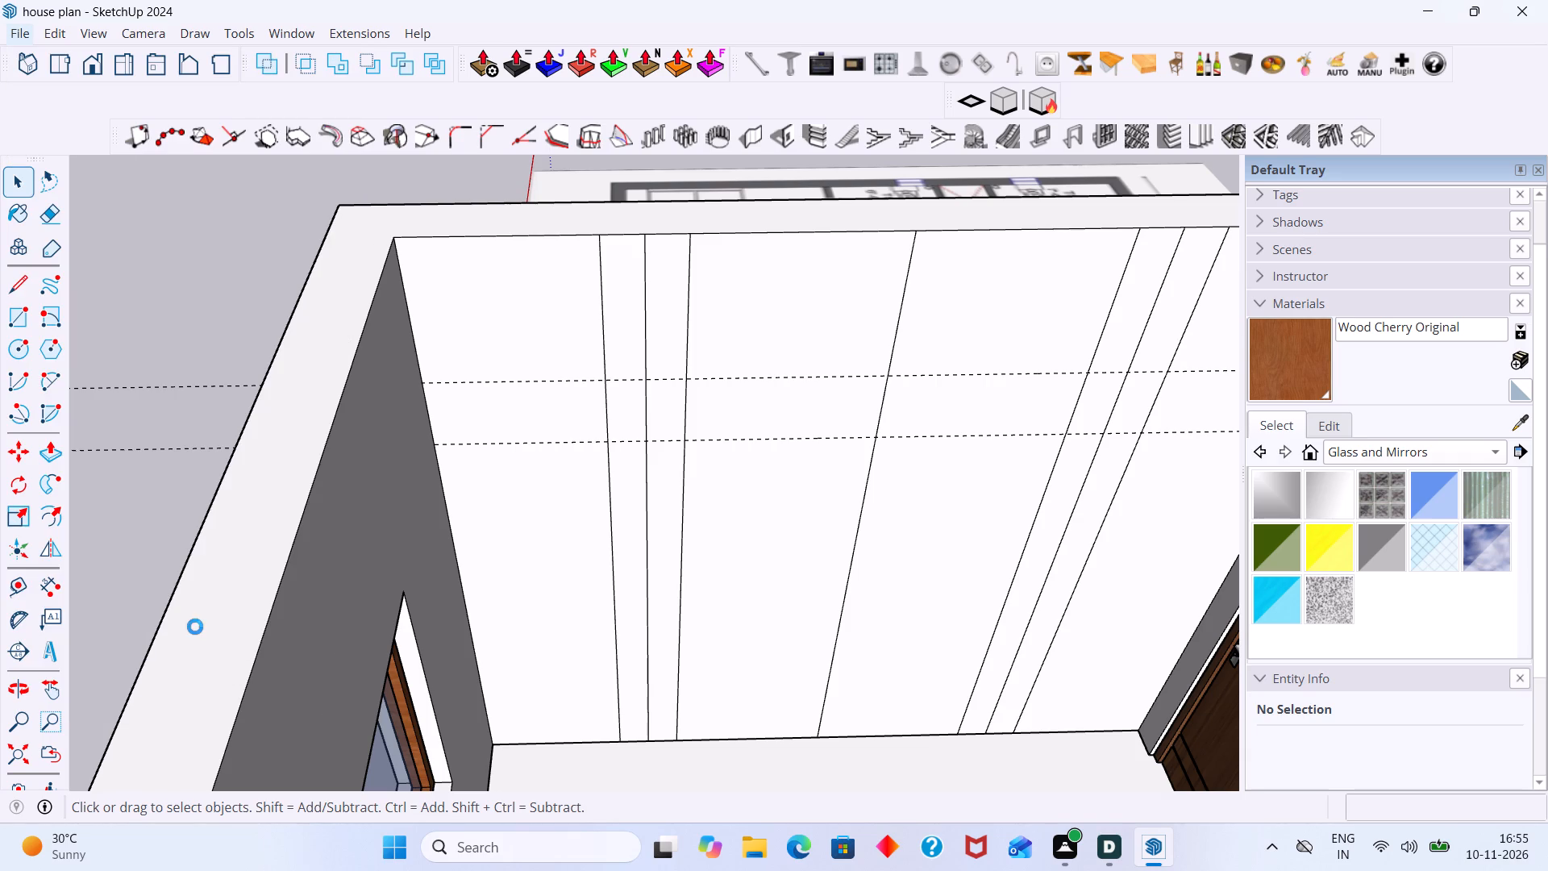
# Examine the building's facades, roof terrace and glass canopies from several sides.
pyautogui.scroll(6, 718, 402)
pyautogui.moveTo(739, 390); pyautogui.dragTo(936, 386, button='middle')
pyautogui.scroll(-9, 930, 384)
pyautogui.moveTo(895, 383); pyautogui.dragTo(755, 381, button='middle')
pyautogui.scroll(7, 906, 363)
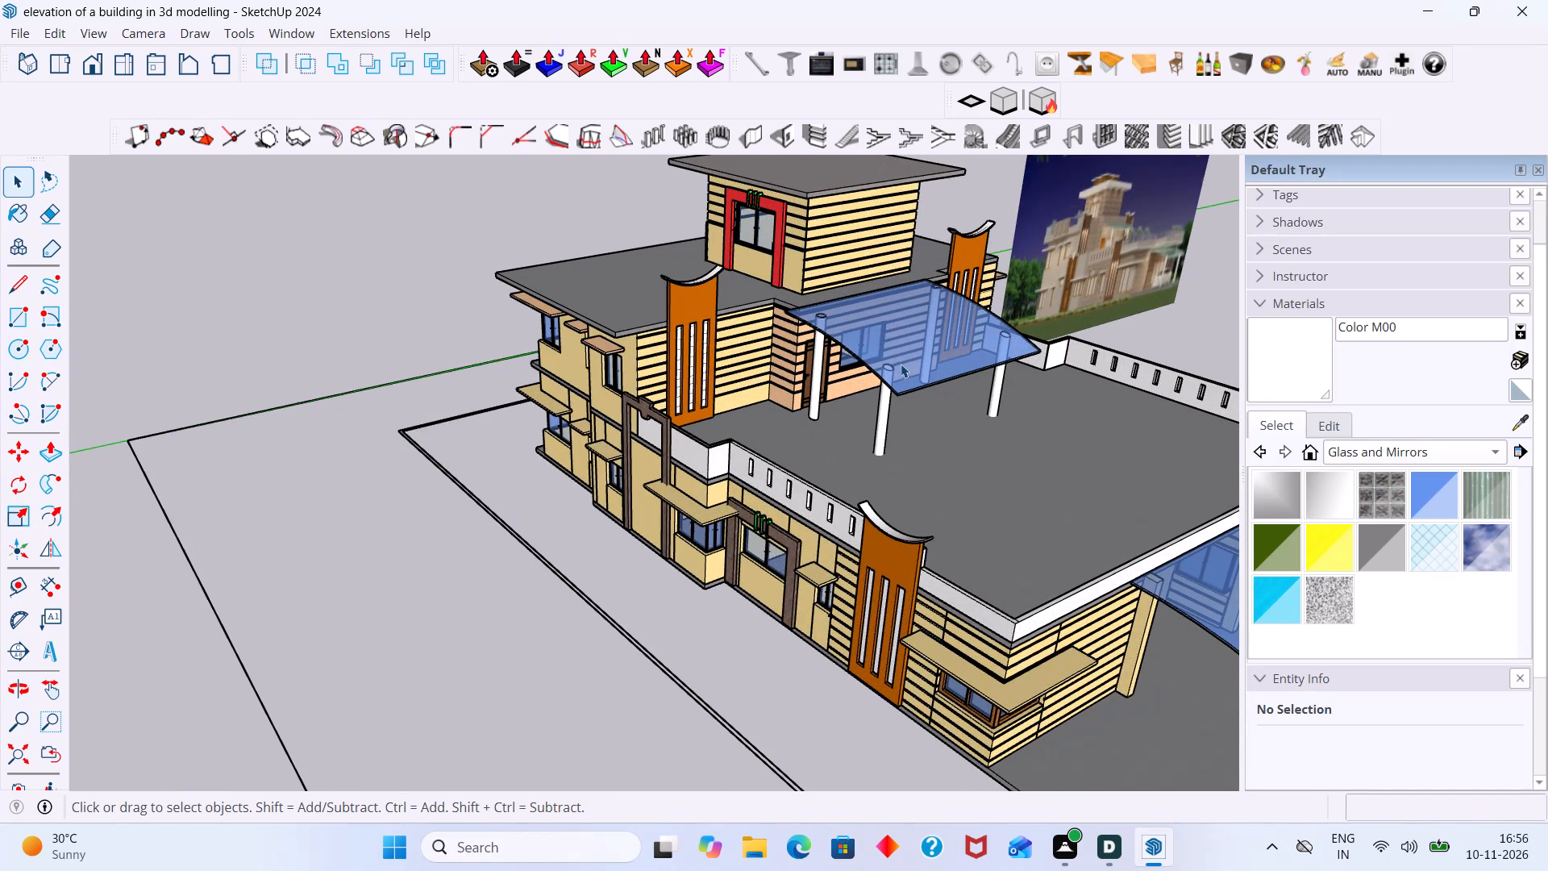
pyautogui.scroll(-7, 900, 364)
pyautogui.moveTo(880, 338); pyautogui.dragTo(857, 284, button='middle')
pyautogui.scroll(5, 847, 398)
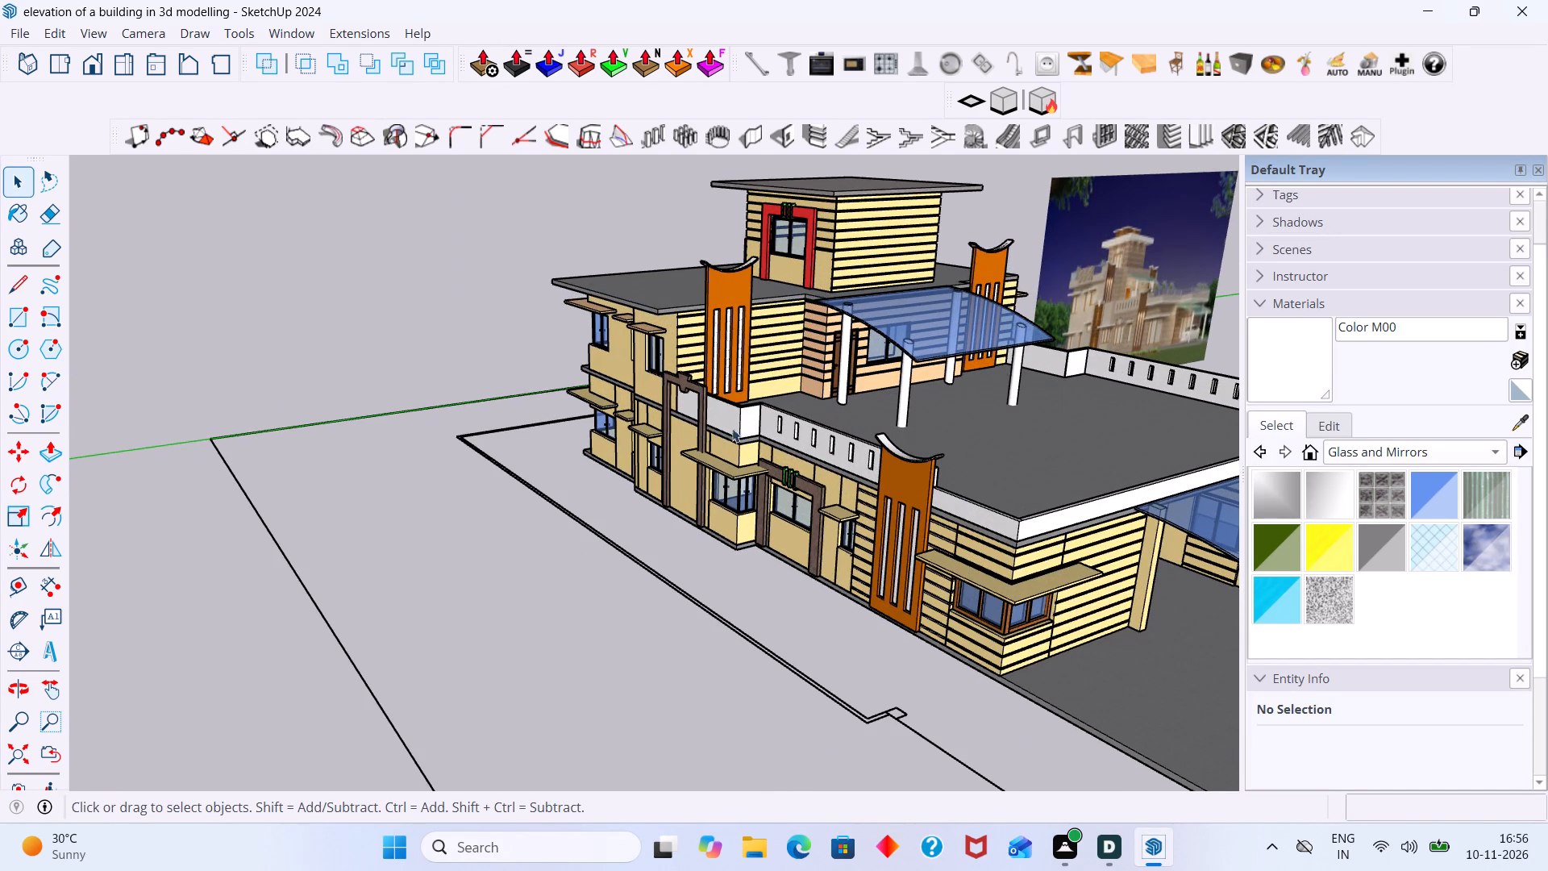
pyautogui.moveTo(764, 428); pyautogui.dragTo(985, 458, button='middle')
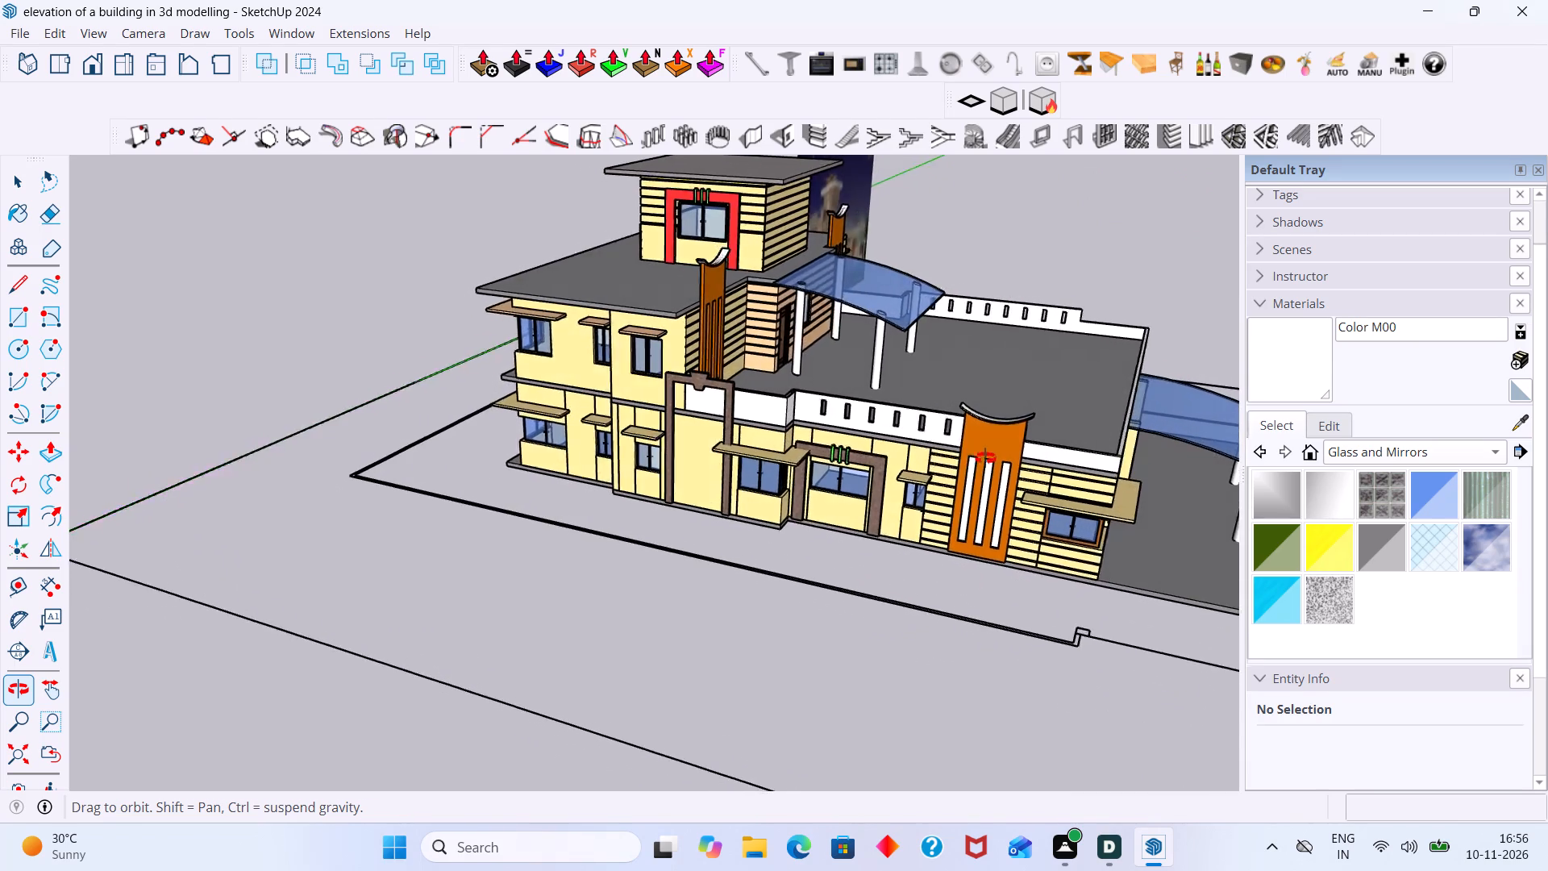
pyautogui.moveTo(985, 458); pyautogui.dragTo(241, 461, button='middle')
pyautogui.scroll(-6, 512, 451)
pyautogui.moveTo(589, 569); pyautogui.dragTo(596, 437, button='middle')
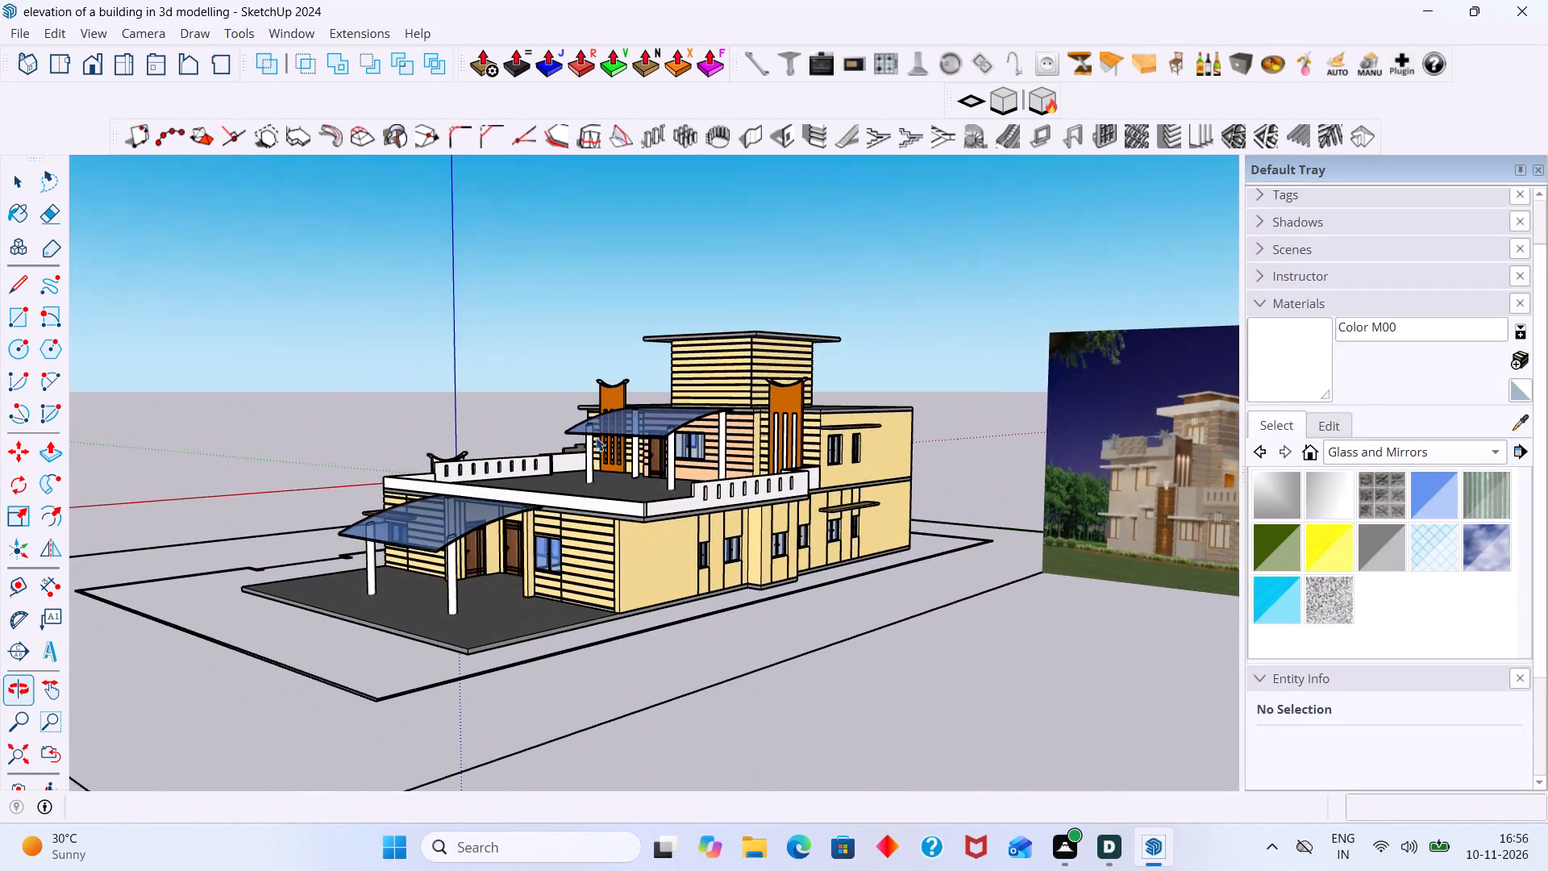
pyautogui.scroll(6, 568, 494)
pyautogui.scroll(-3, 297, 613)
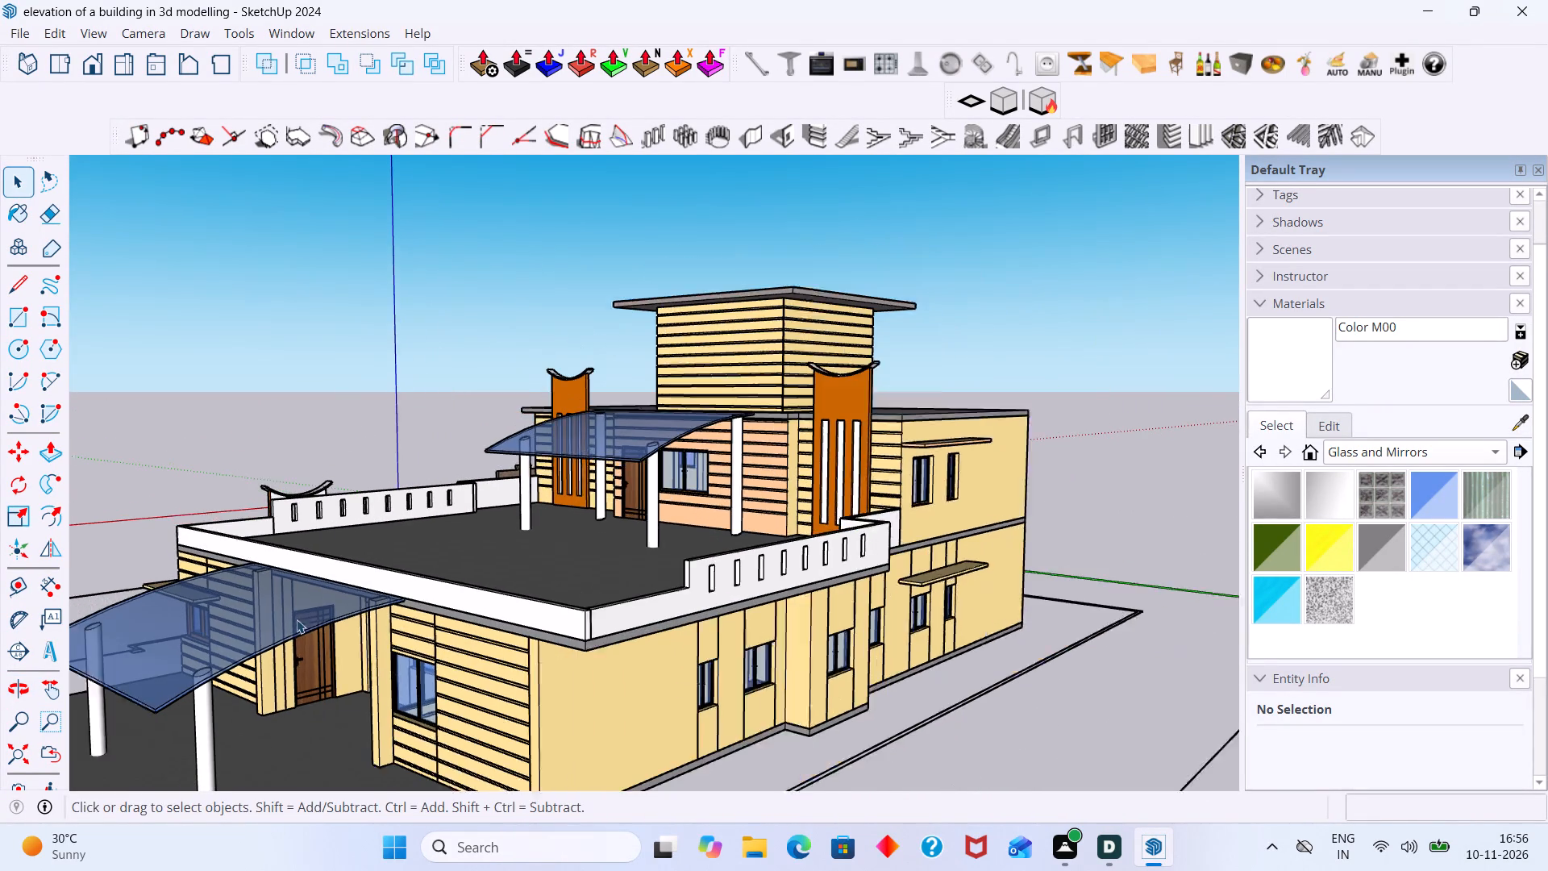
pyautogui.scroll(-5, 297, 619)
pyautogui.moveTo(490, 621); pyautogui.dragTo(661, 635, button='middle')
pyautogui.scroll(1, 1290, 427)
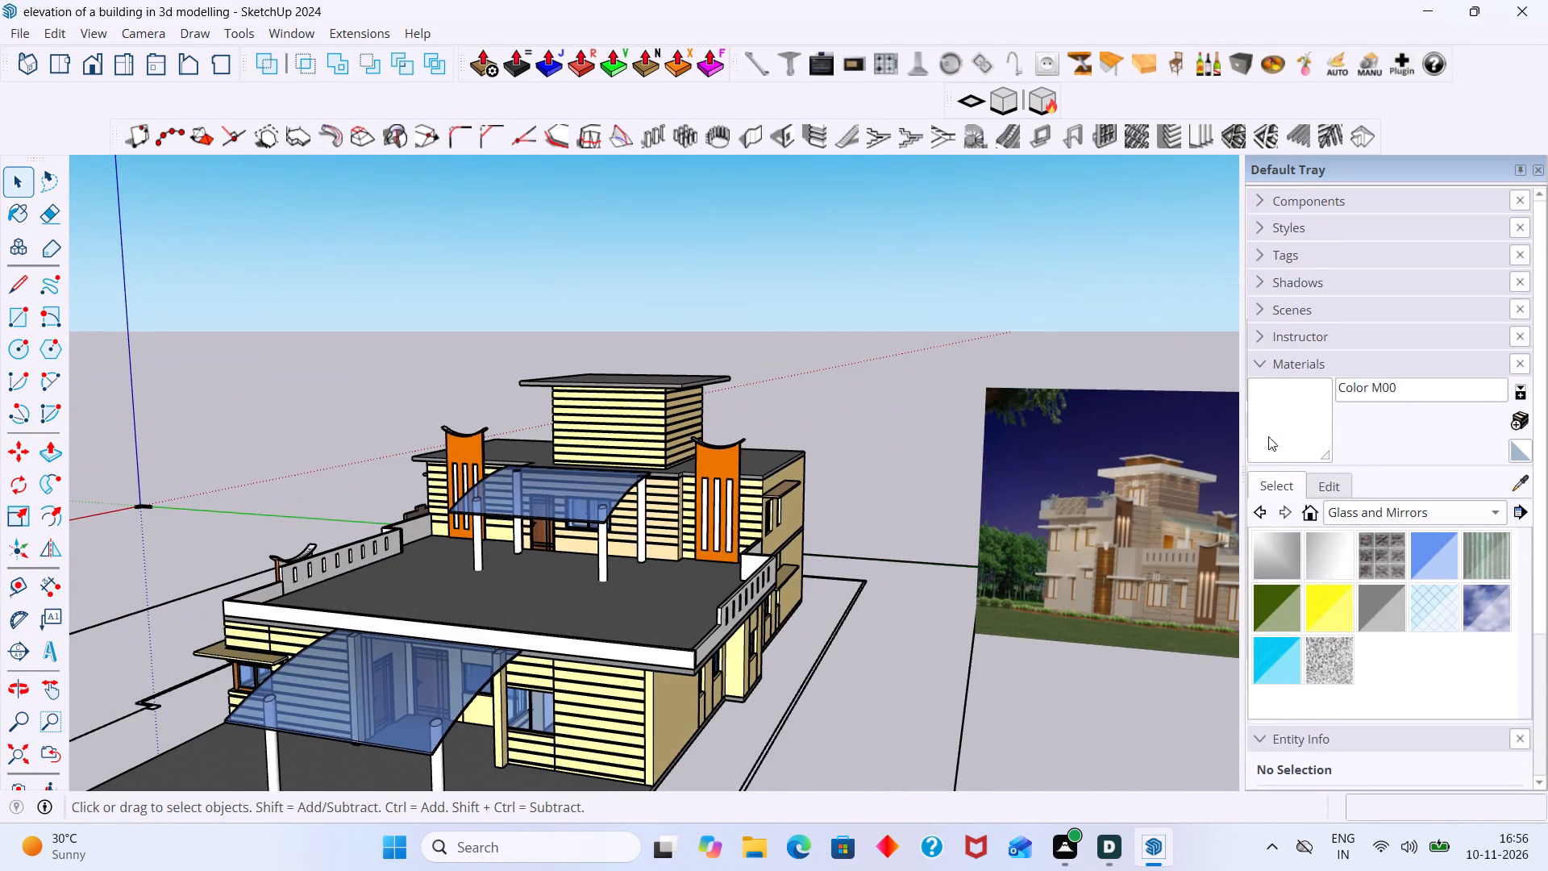
# Examine the reference elevation picture standing beside the building, including its porch canopy.
pyautogui.keyDown('shift'); pyautogui.moveTo(1135, 502); pyautogui.dragTo(714, 510, button='middle'); pyautogui.keyUp('shift')
pyautogui.scroll(10, 920, 577)
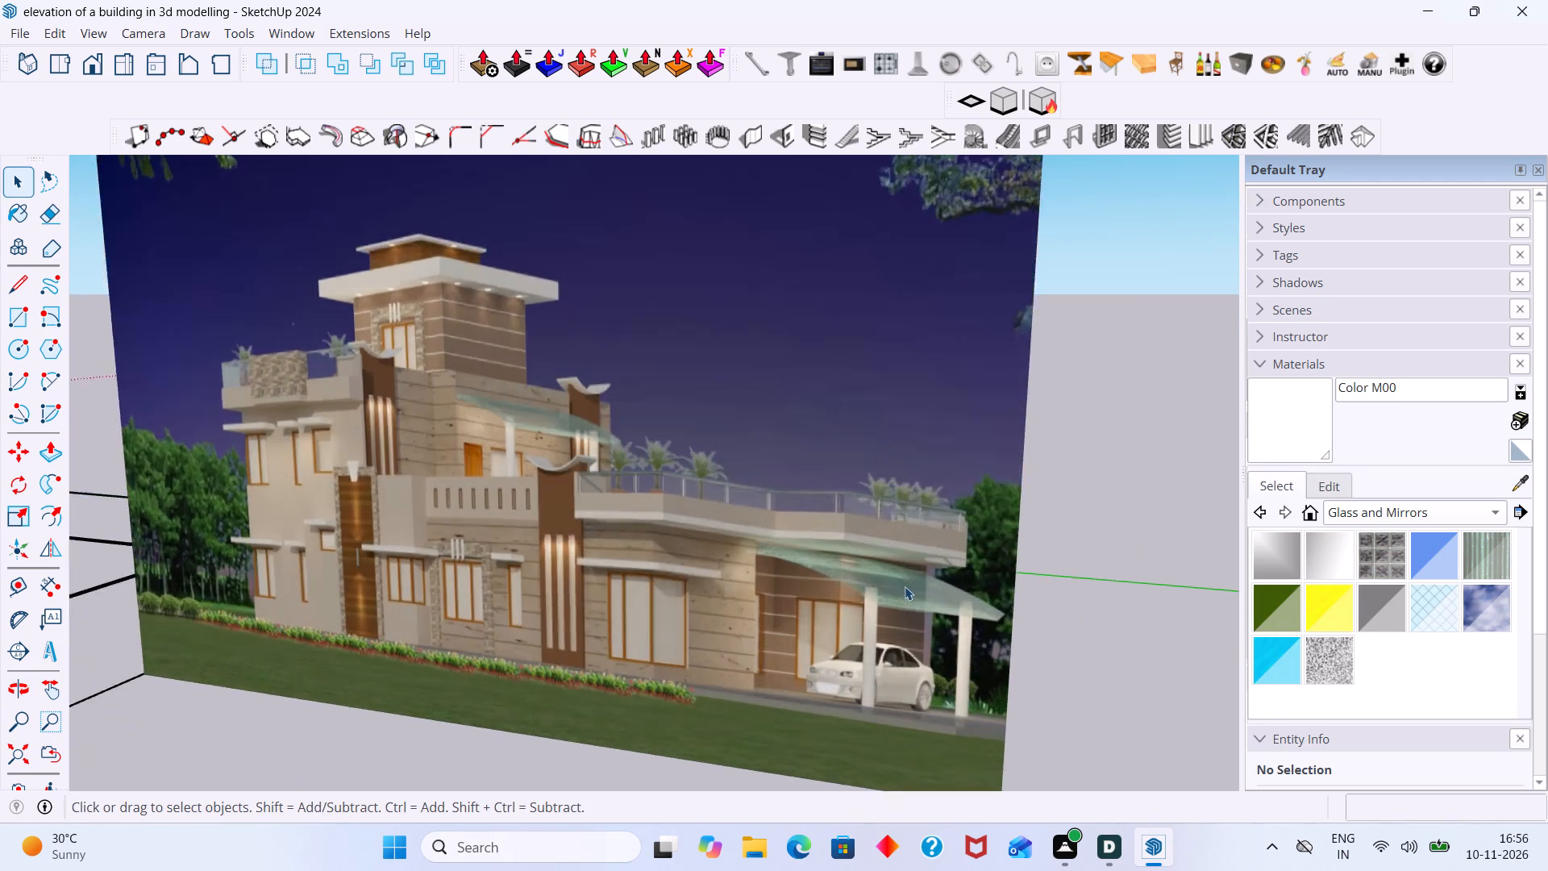
pyautogui.scroll(5, 905, 586)
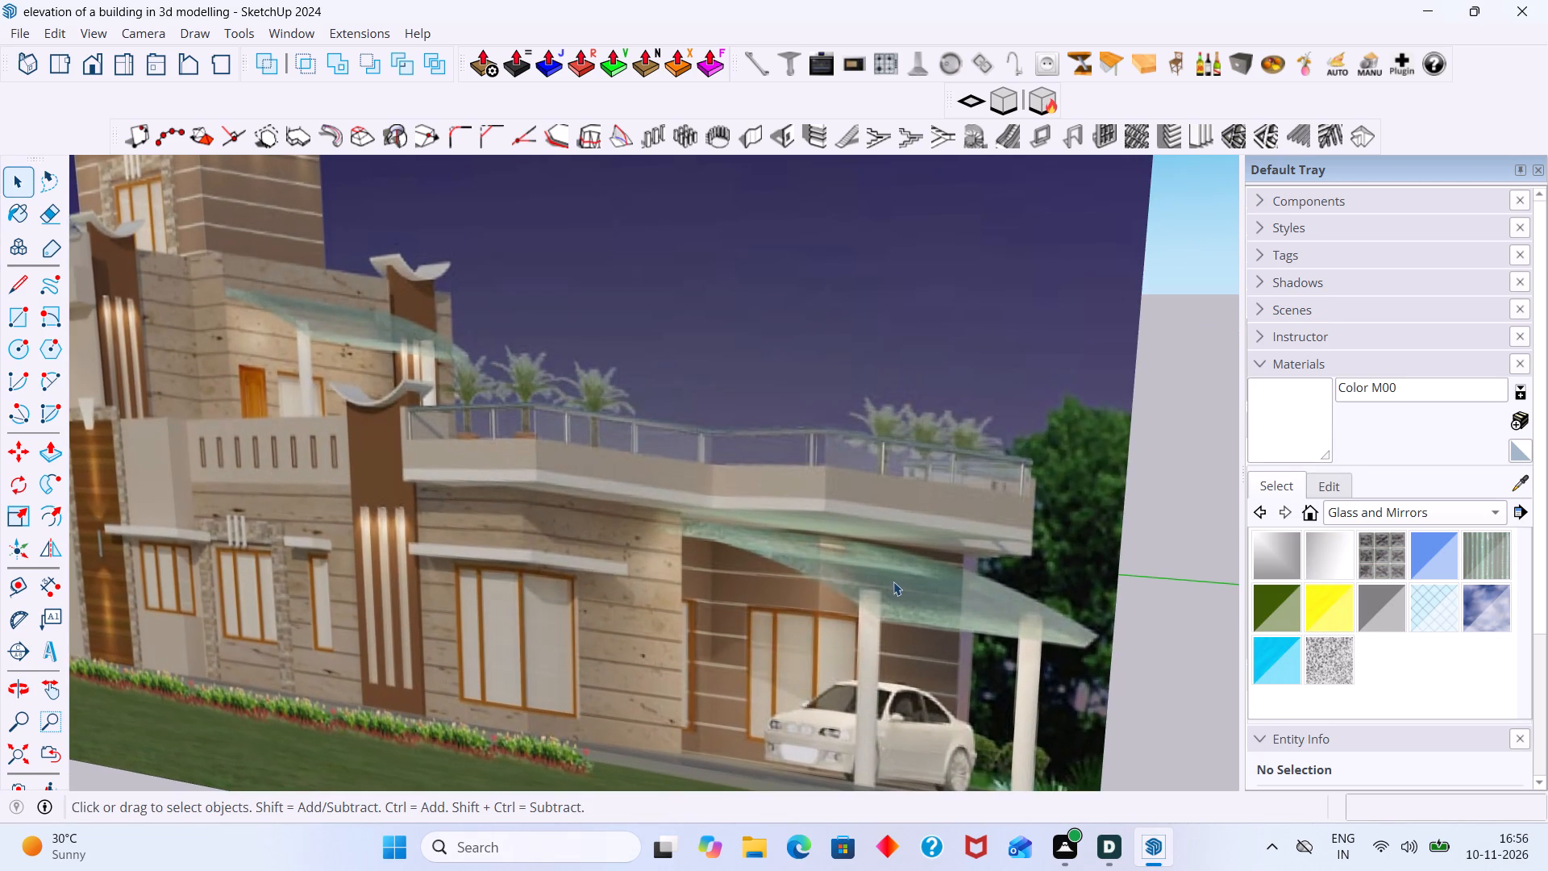
pyautogui.scroll(-5, 833, 612)
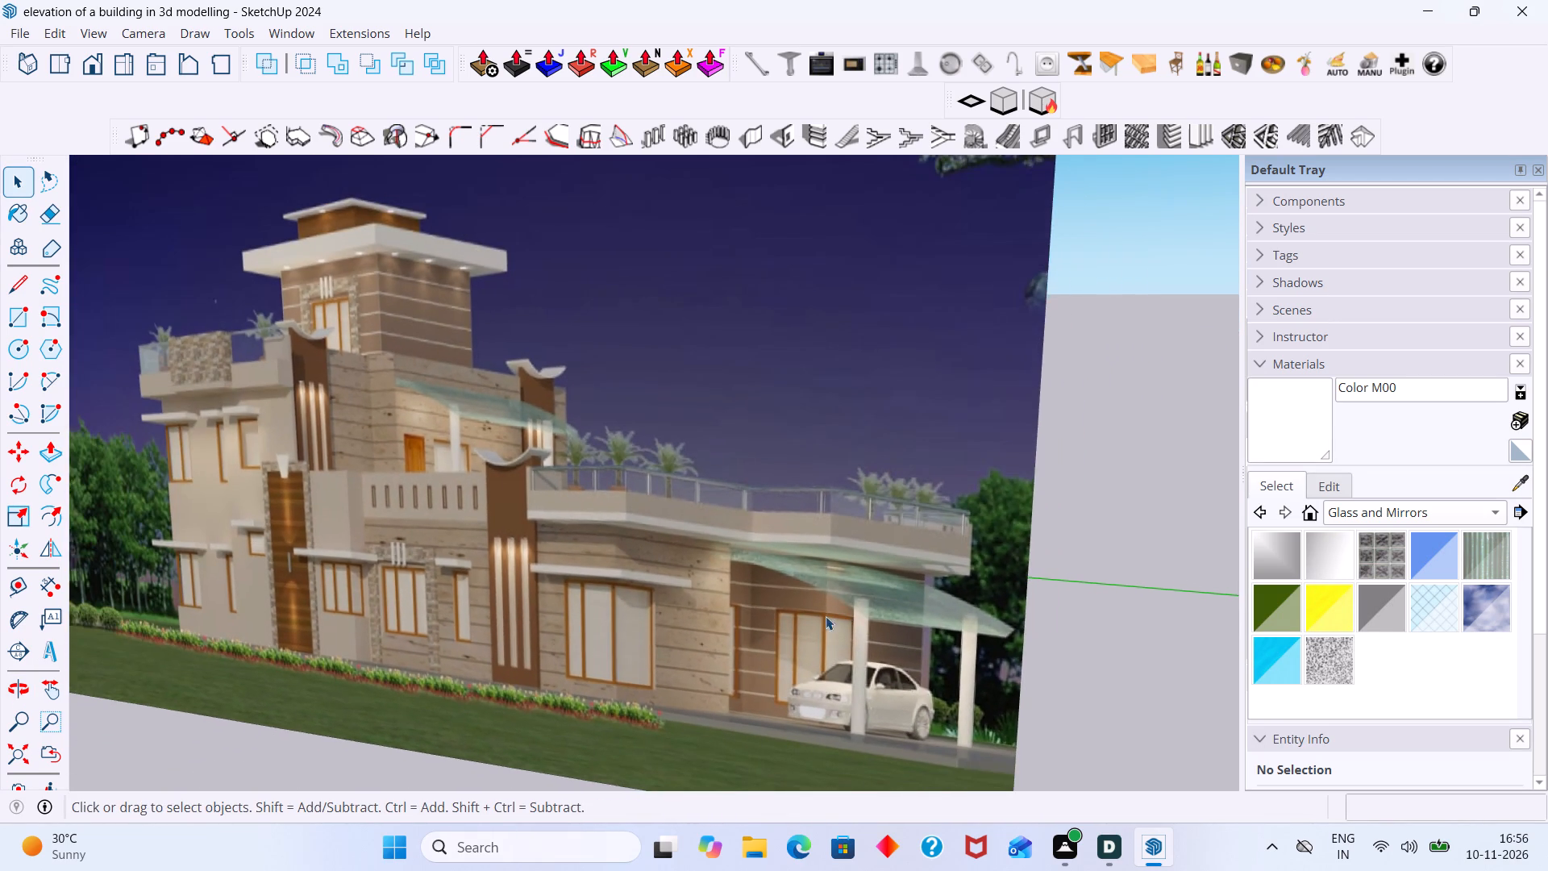
pyautogui.scroll(-3, 772, 625)
# Examine the building's entrance porch, corner windows, terrace canopy and side facades, from close up and as a whole.
pyautogui.moveTo(501, 634); pyautogui.dragTo(789, 564, button='middle')
pyautogui.scroll(-5, 471, 640)
pyautogui.moveTo(460, 650); pyautogui.dragTo(931, 518, button='middle')
pyautogui.scroll(-3, 755, 556)
pyautogui.moveTo(570, 603); pyautogui.dragTo(478, 623, button='middle')
pyautogui.scroll(-5, 543, 583)
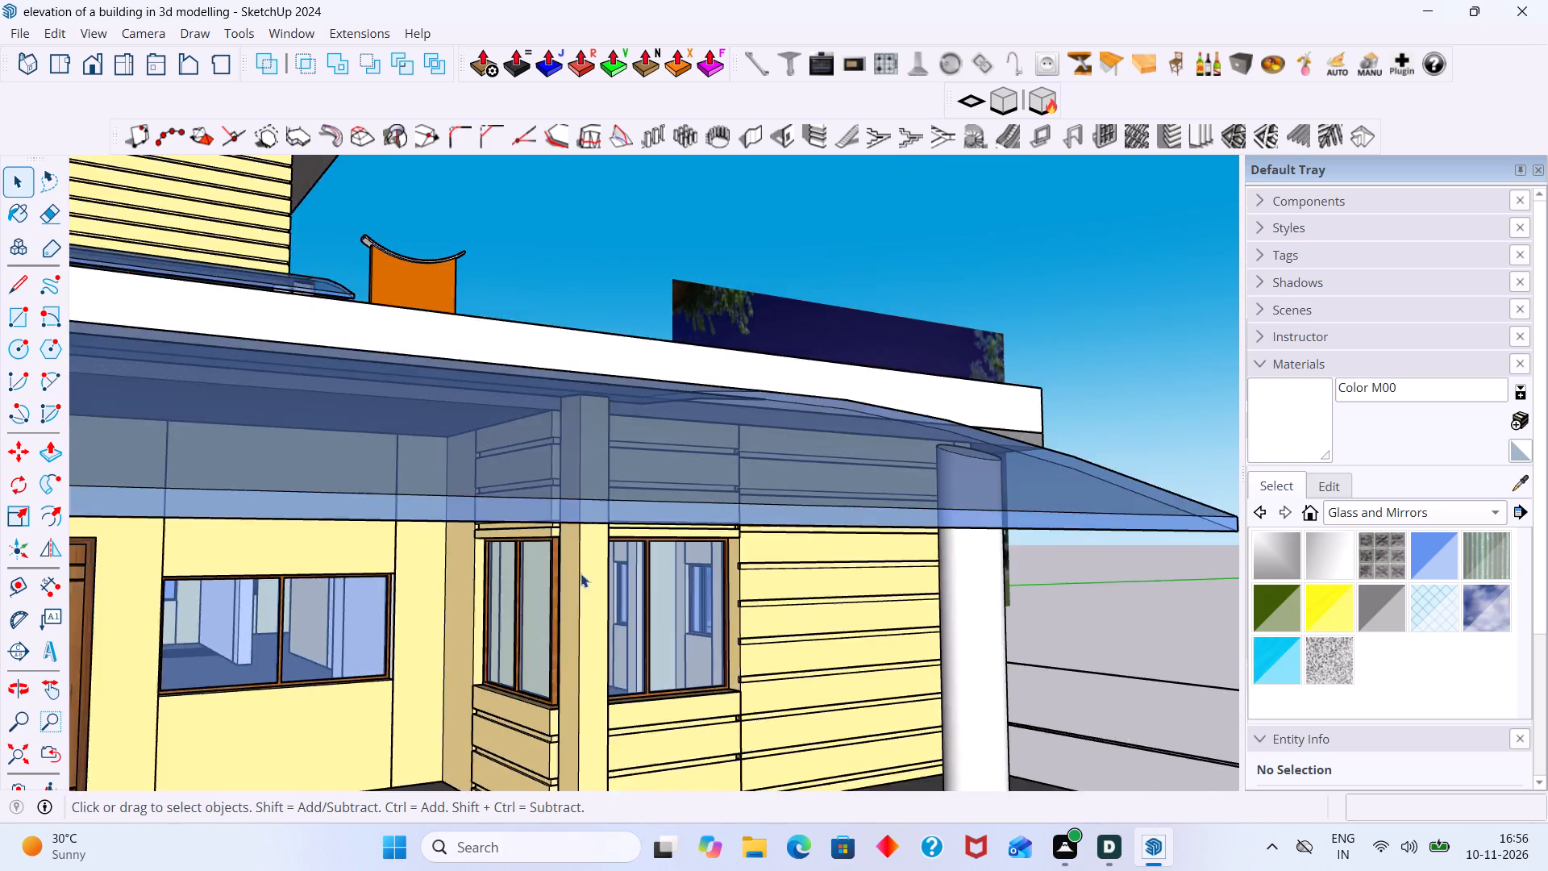
pyautogui.scroll(-10, 580, 573)
pyautogui.moveTo(674, 595); pyautogui.dragTo(440, 664, button='middle')
pyautogui.scroll(2, 447, 669)
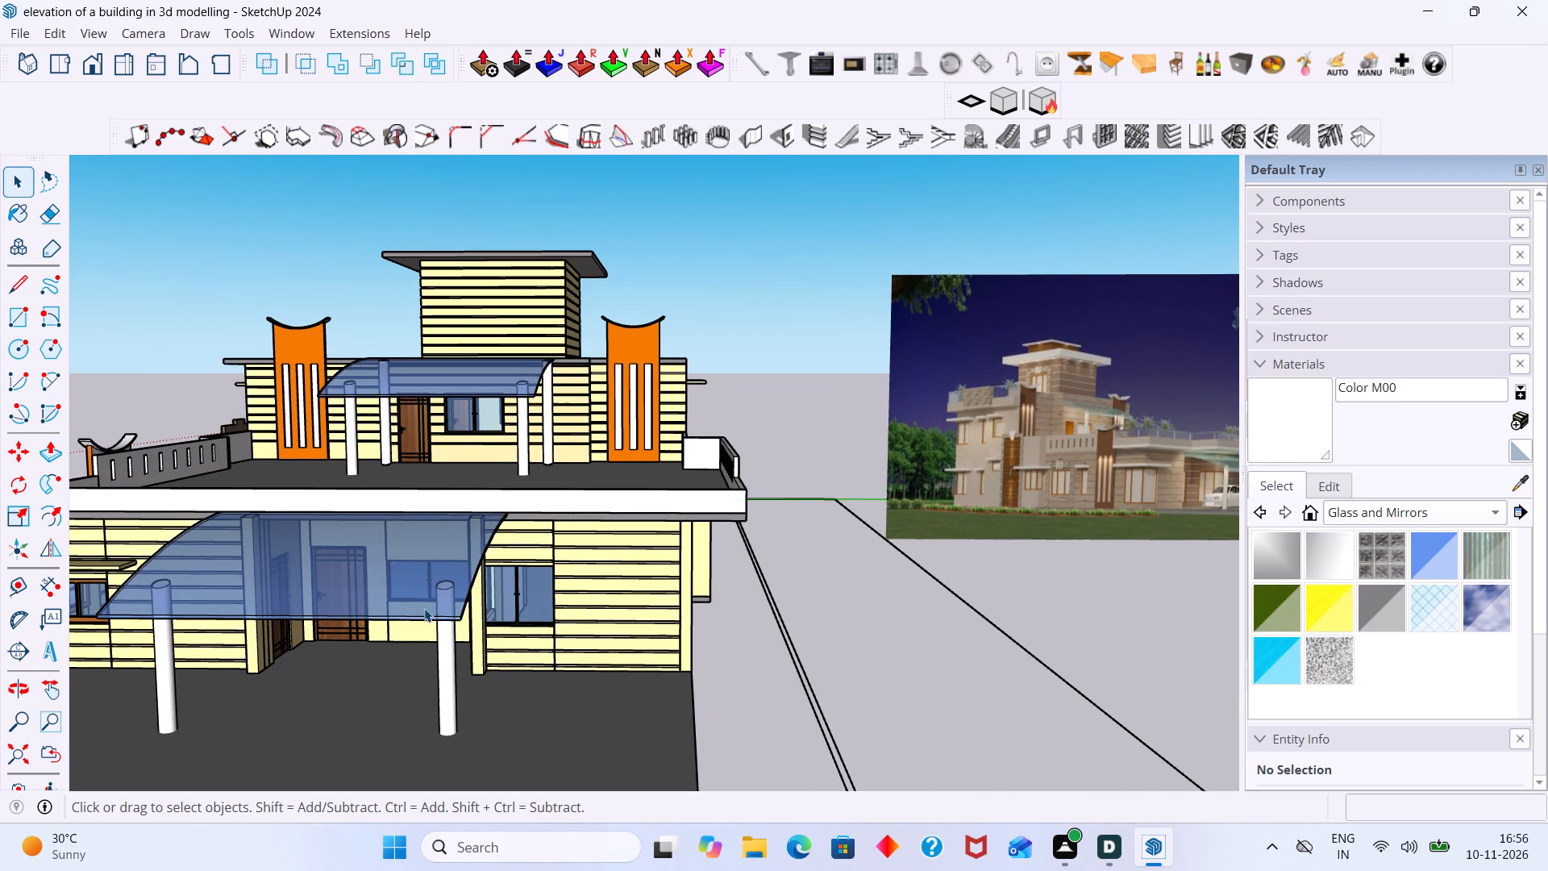
pyautogui.scroll(-4, 425, 608)
pyautogui.keyDown('shift'); pyautogui.moveTo(431, 632); pyautogui.dragTo(704, 584, button='middle'); pyautogui.keyUp('shift')
pyautogui.moveTo(690, 552); pyautogui.dragTo(789, 648, button='middle')
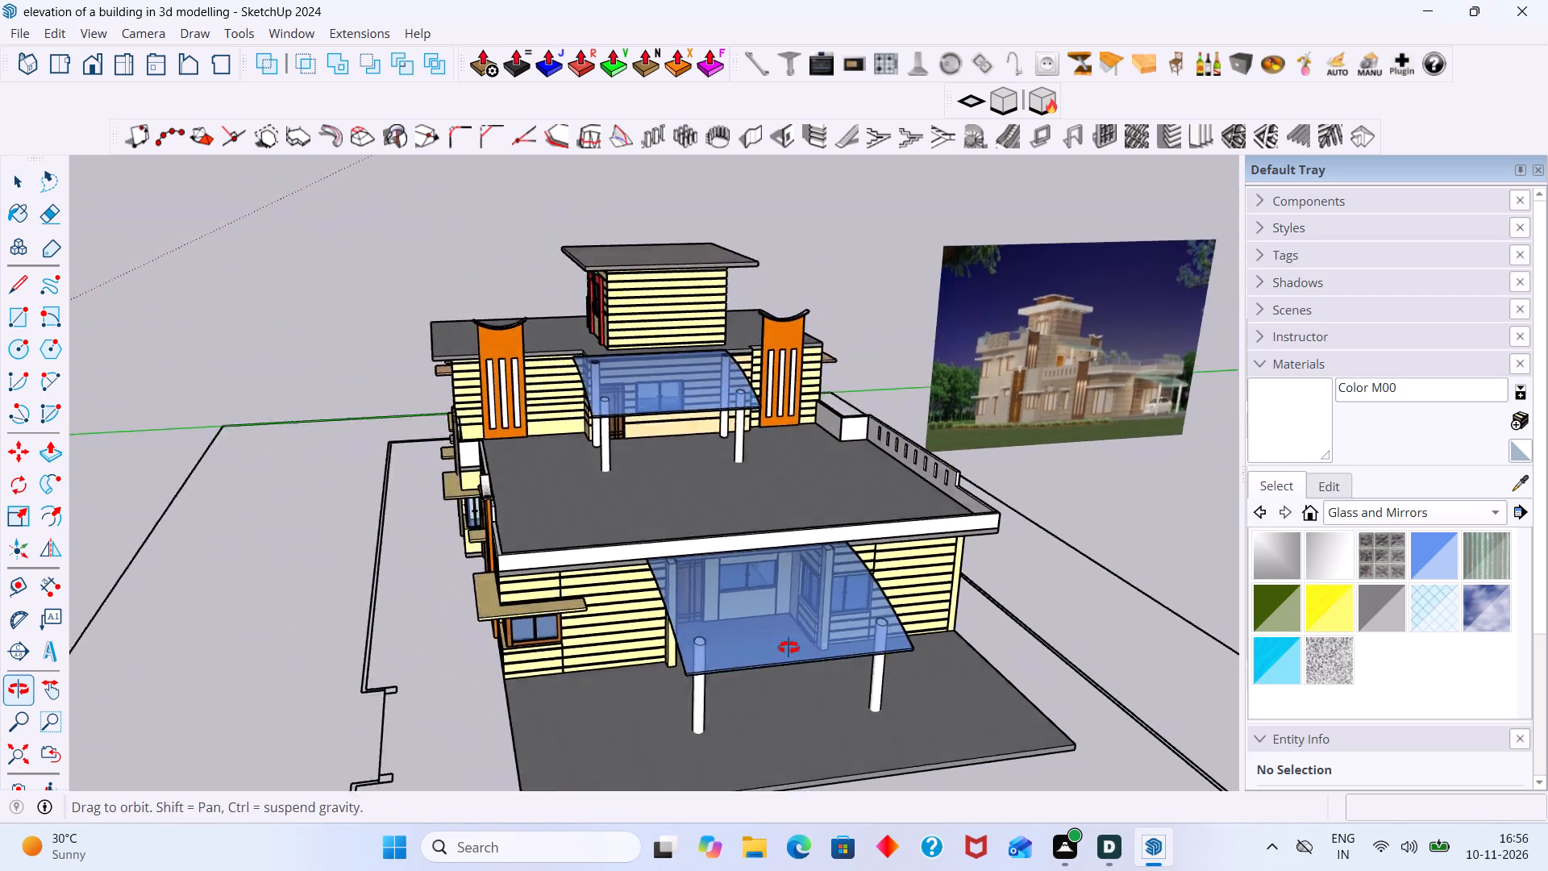
pyautogui.moveTo(789, 648); pyautogui.dragTo(1168, 657, button='middle')
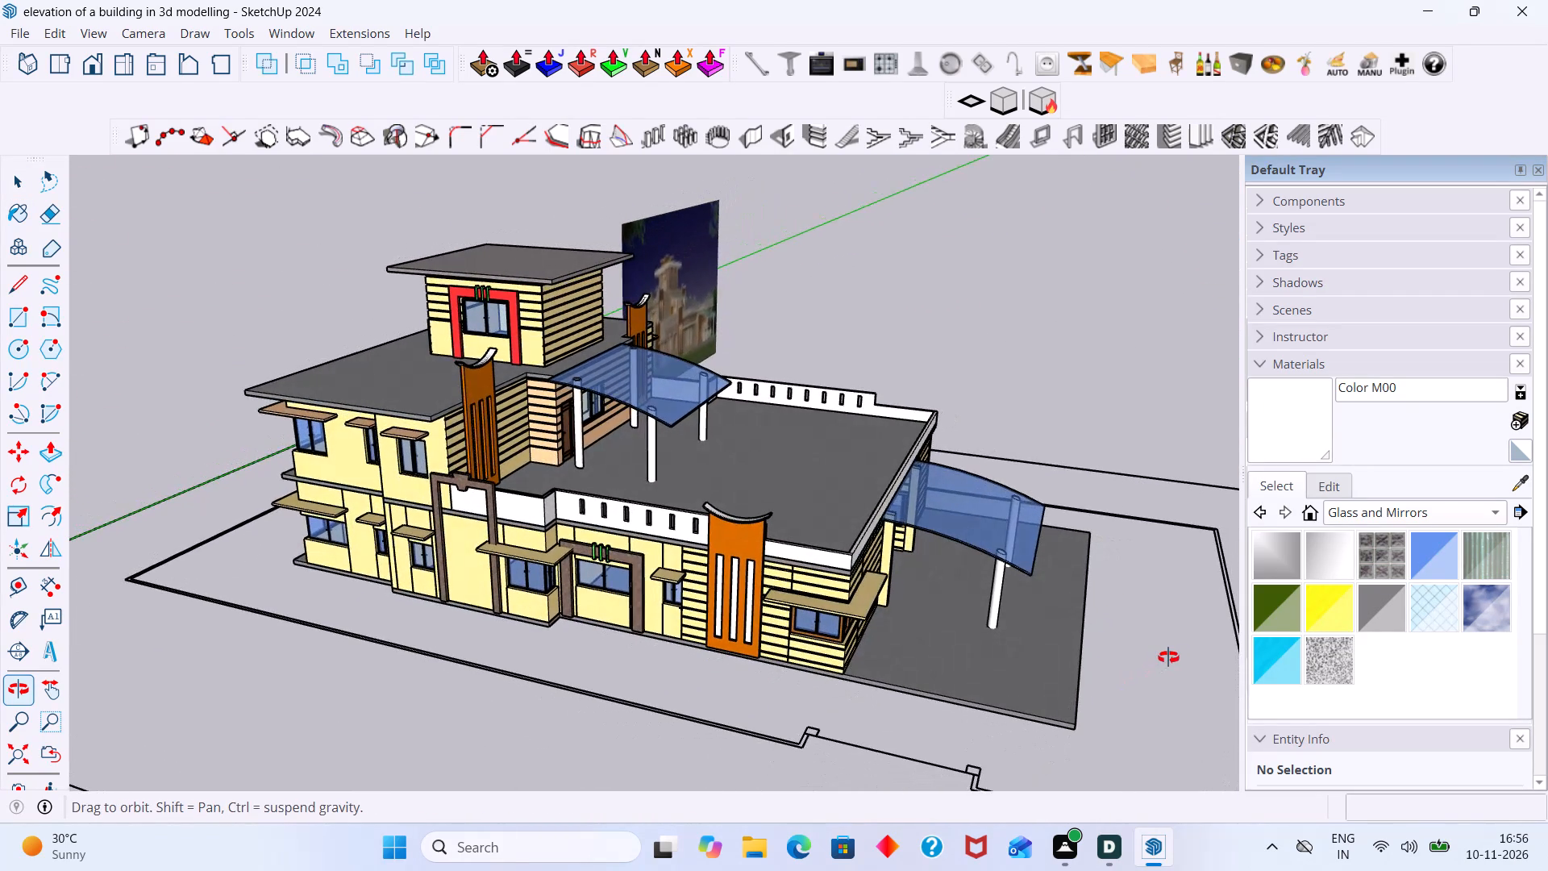
pyautogui.moveTo(1168, 657); pyautogui.dragTo(615, 578, button='middle')
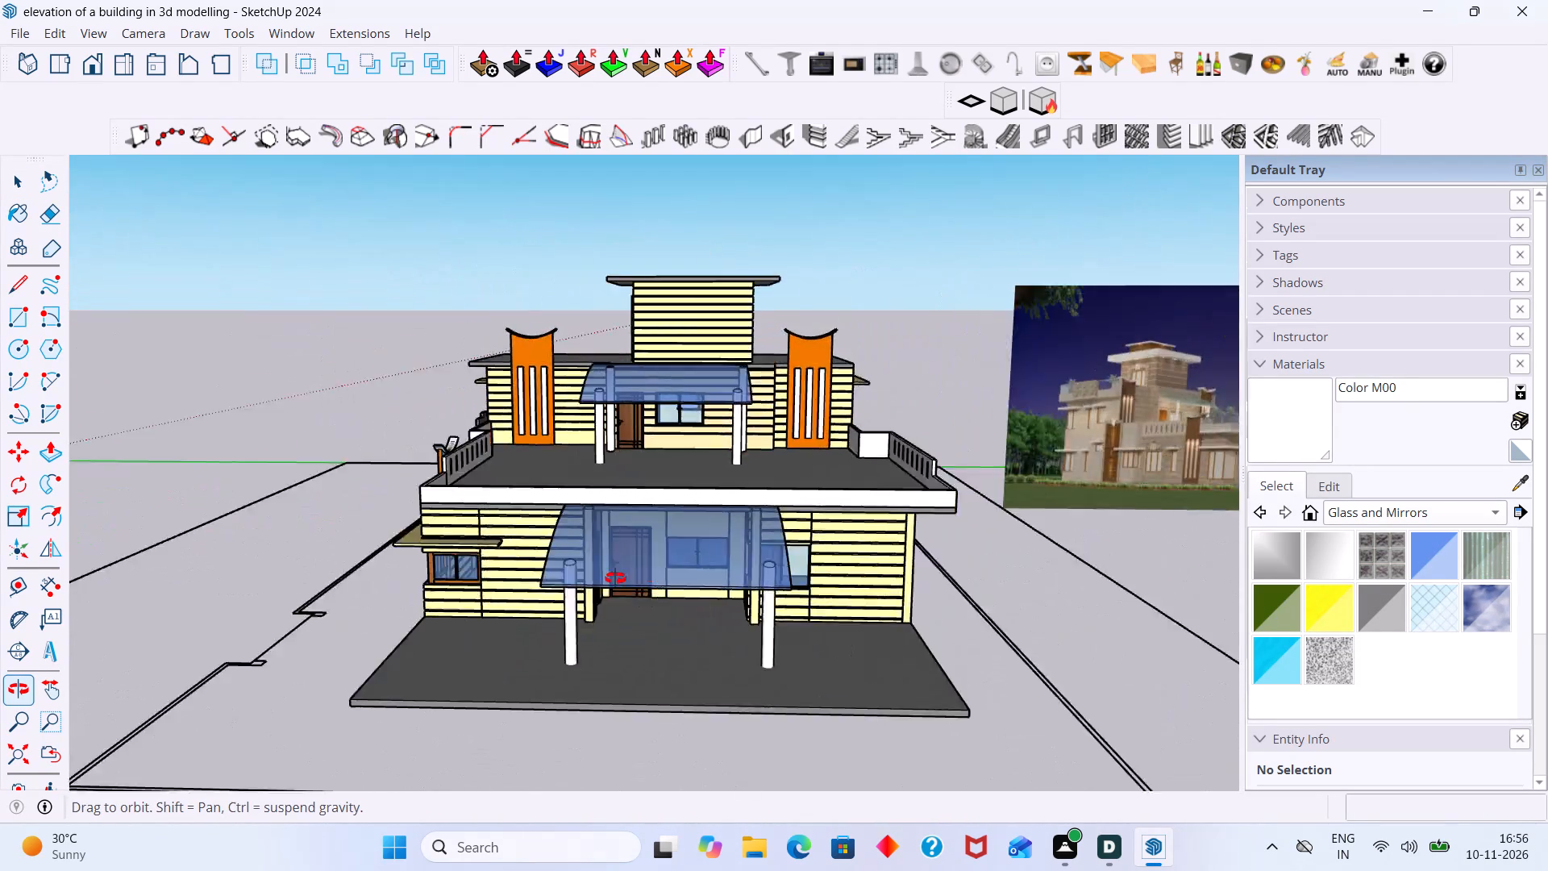
pyautogui.moveTo(615, 578); pyautogui.dragTo(281, 576, button='middle')
pyautogui.scroll(7, 834, 381)
pyautogui.scroll(-3, 705, 402)
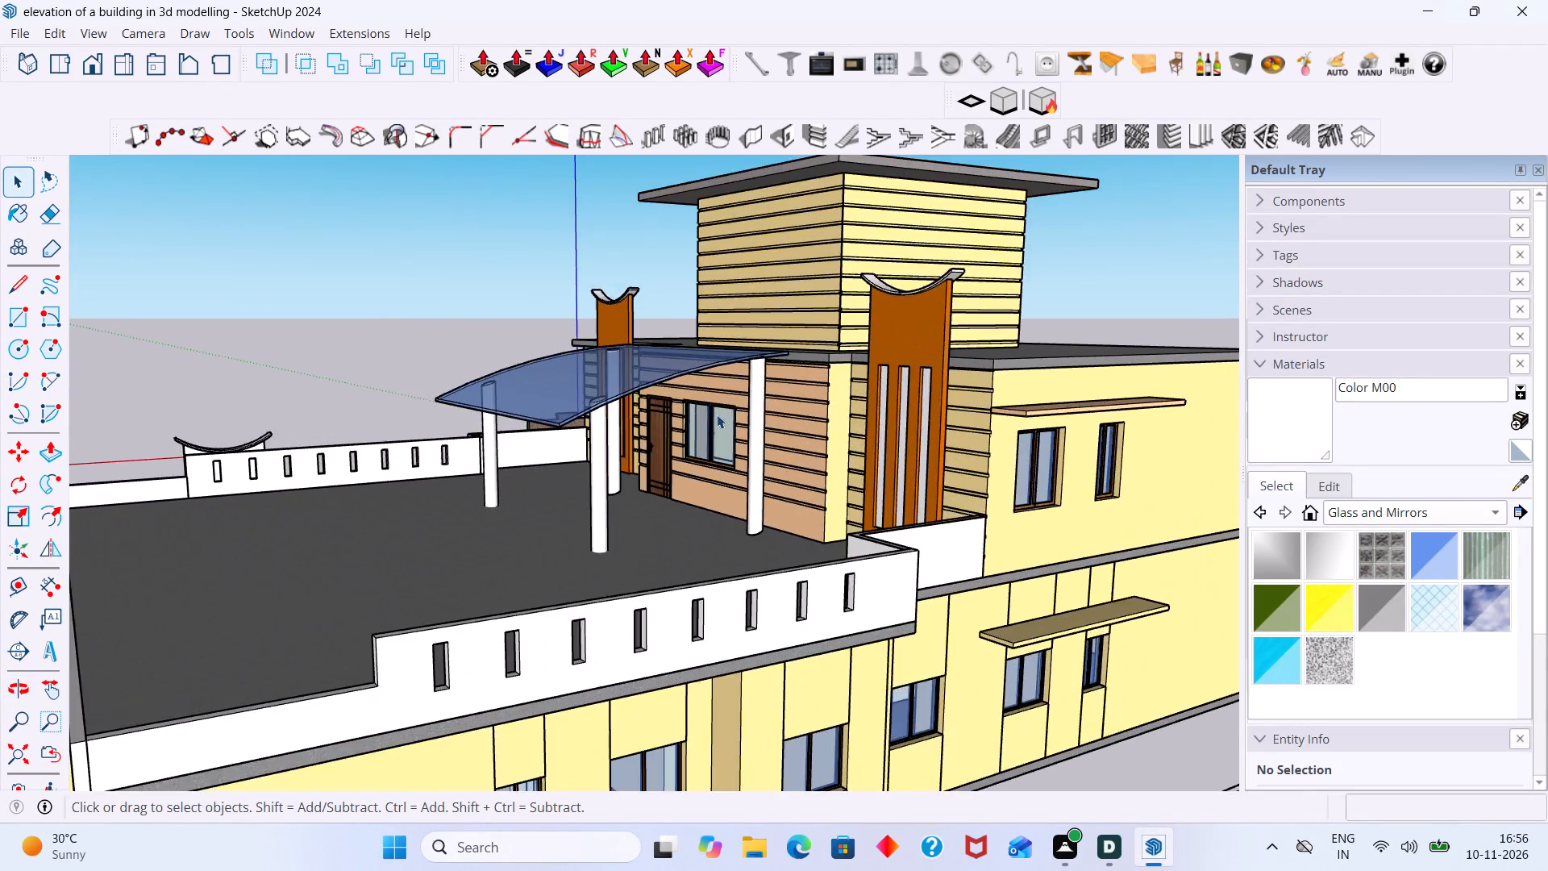
pyautogui.scroll(-11, 717, 415)
pyautogui.moveTo(682, 481); pyautogui.dragTo(1508, 462, button='middle')
pyautogui.moveTo(747, 476); pyautogui.dragTo(784, 556, button='middle')
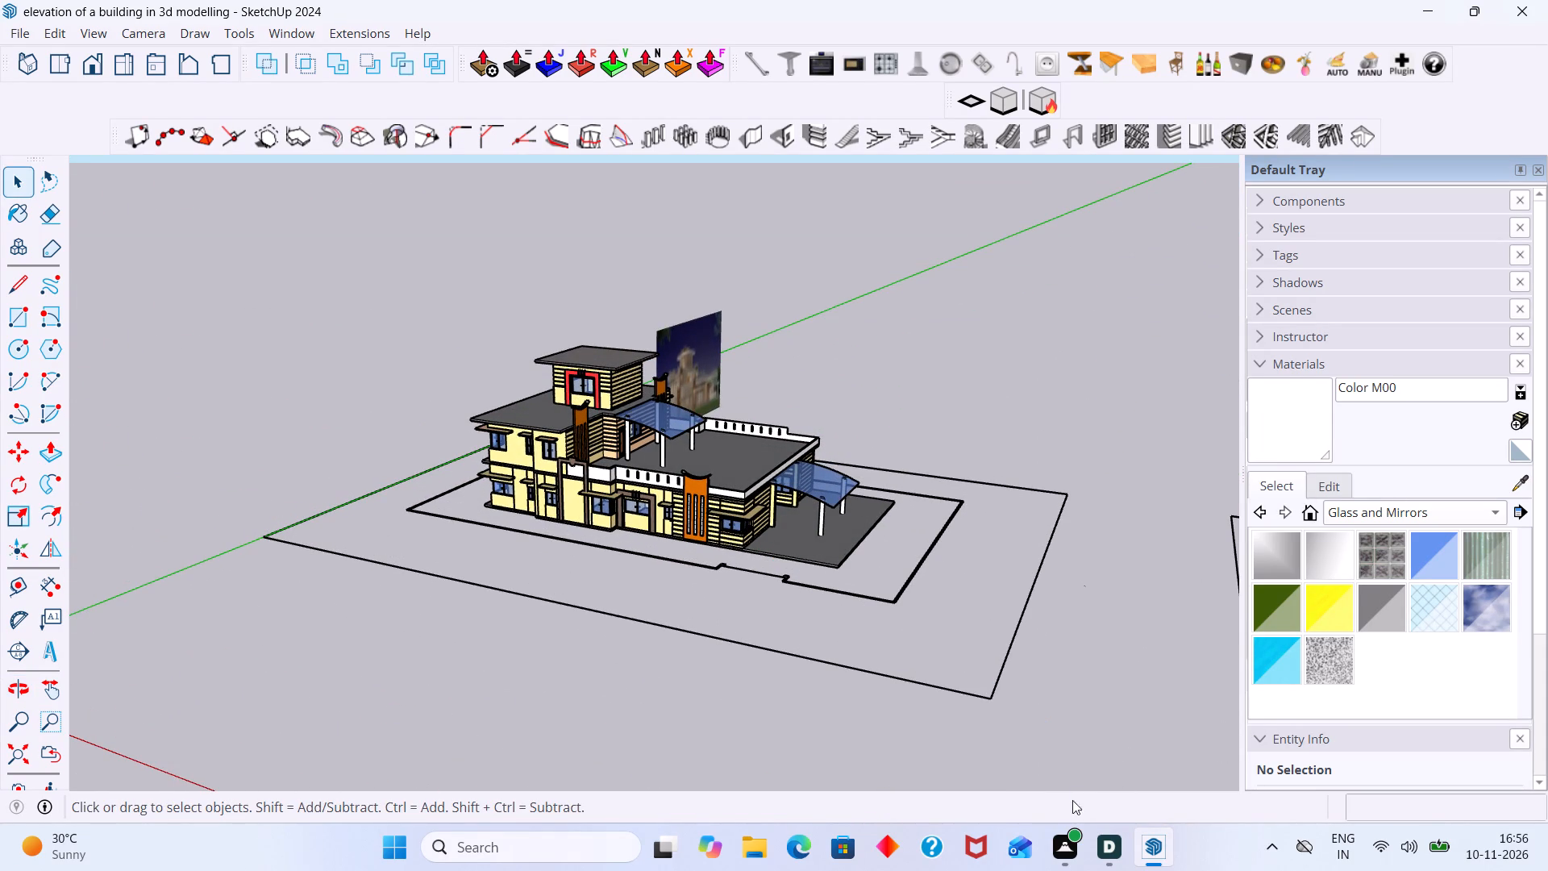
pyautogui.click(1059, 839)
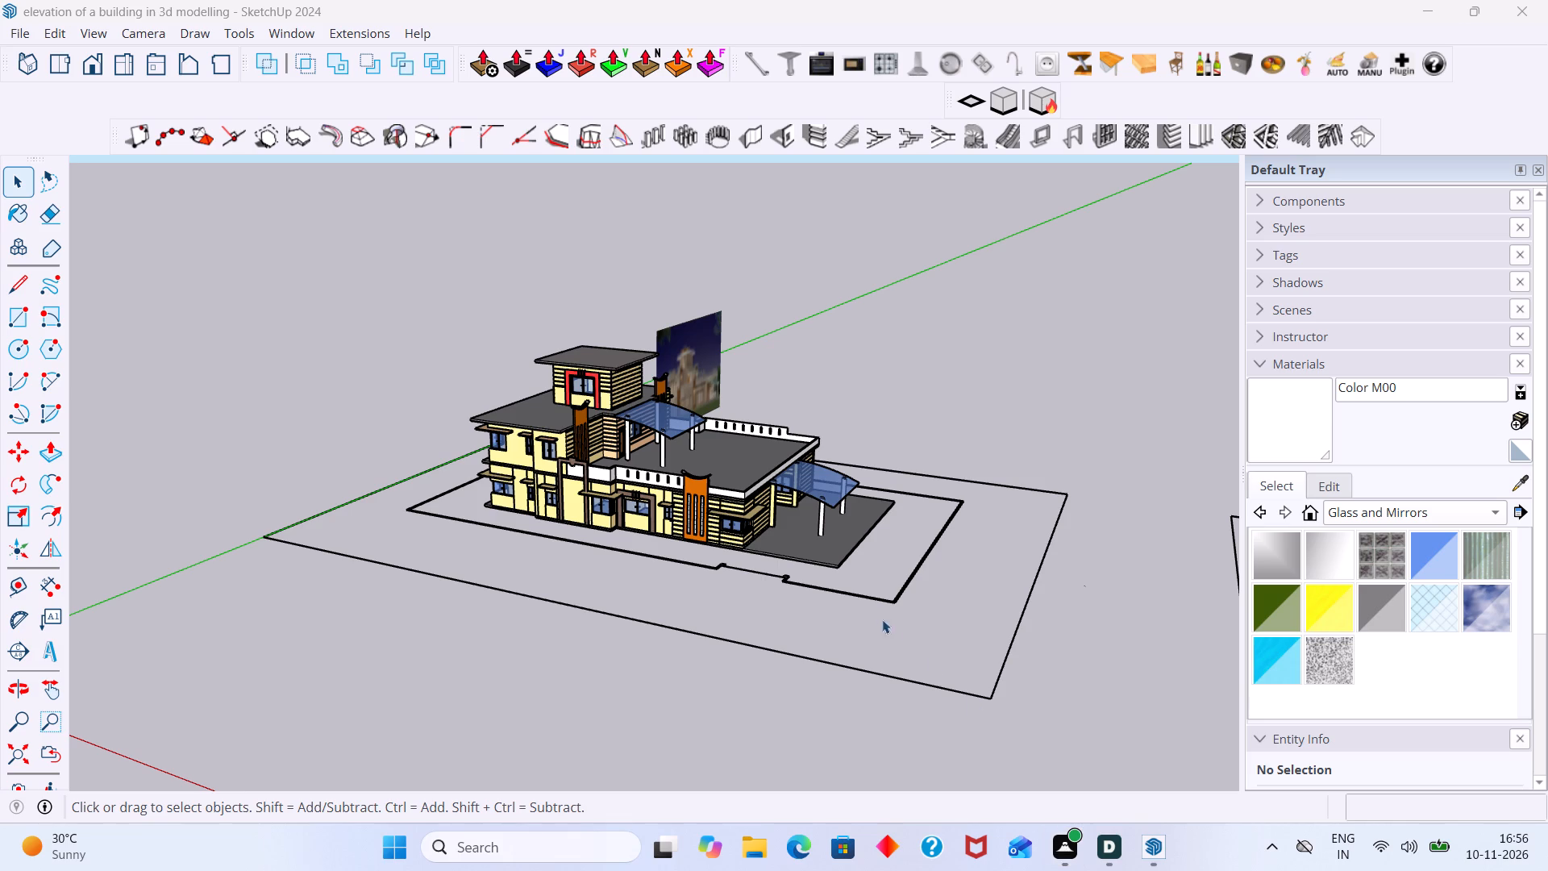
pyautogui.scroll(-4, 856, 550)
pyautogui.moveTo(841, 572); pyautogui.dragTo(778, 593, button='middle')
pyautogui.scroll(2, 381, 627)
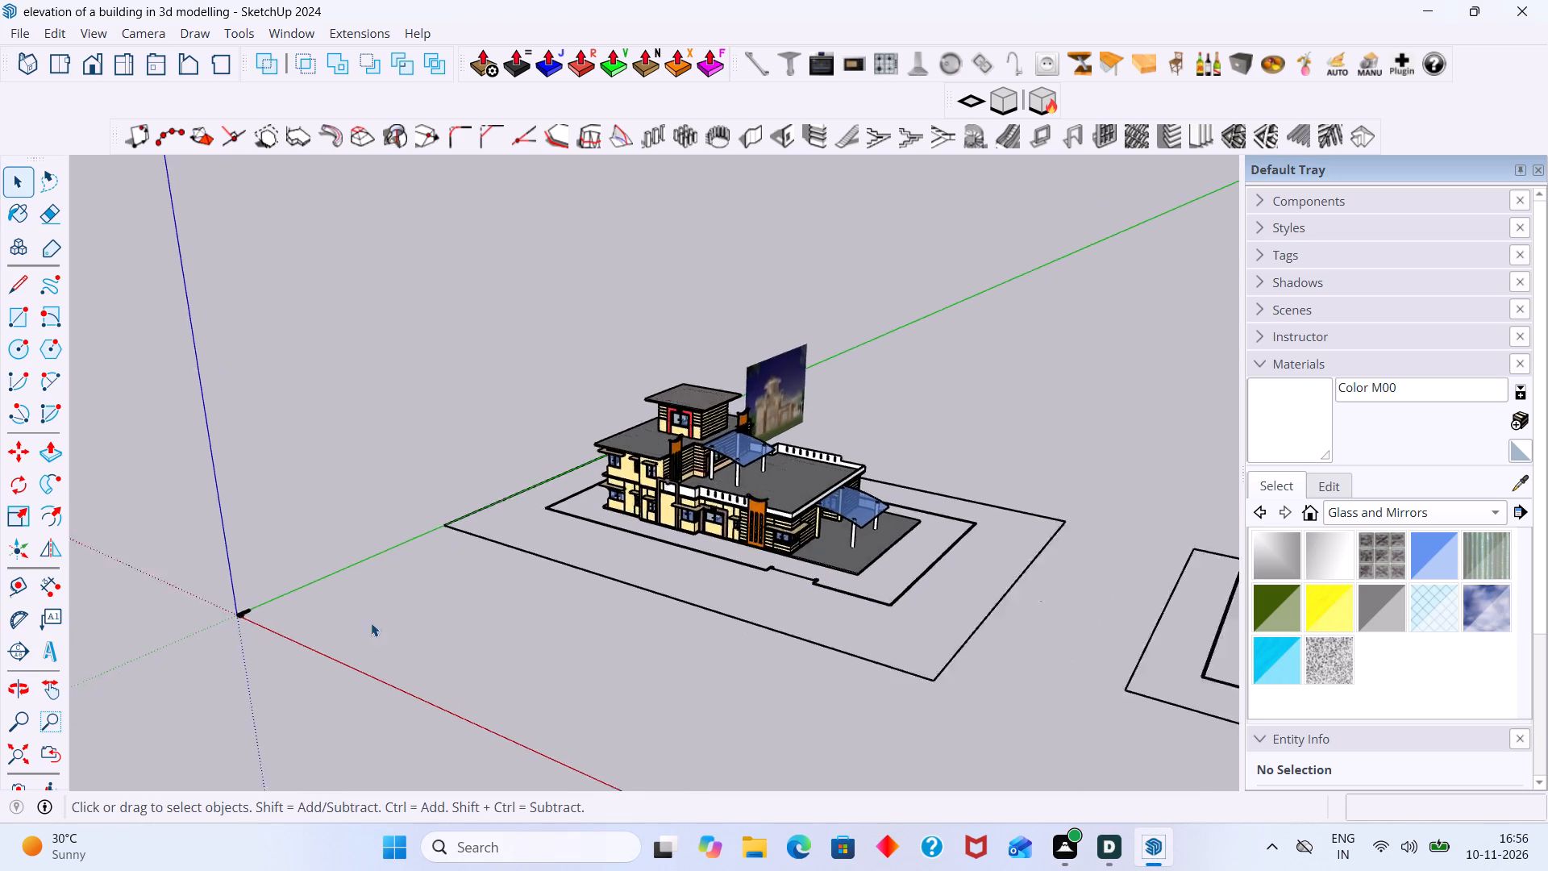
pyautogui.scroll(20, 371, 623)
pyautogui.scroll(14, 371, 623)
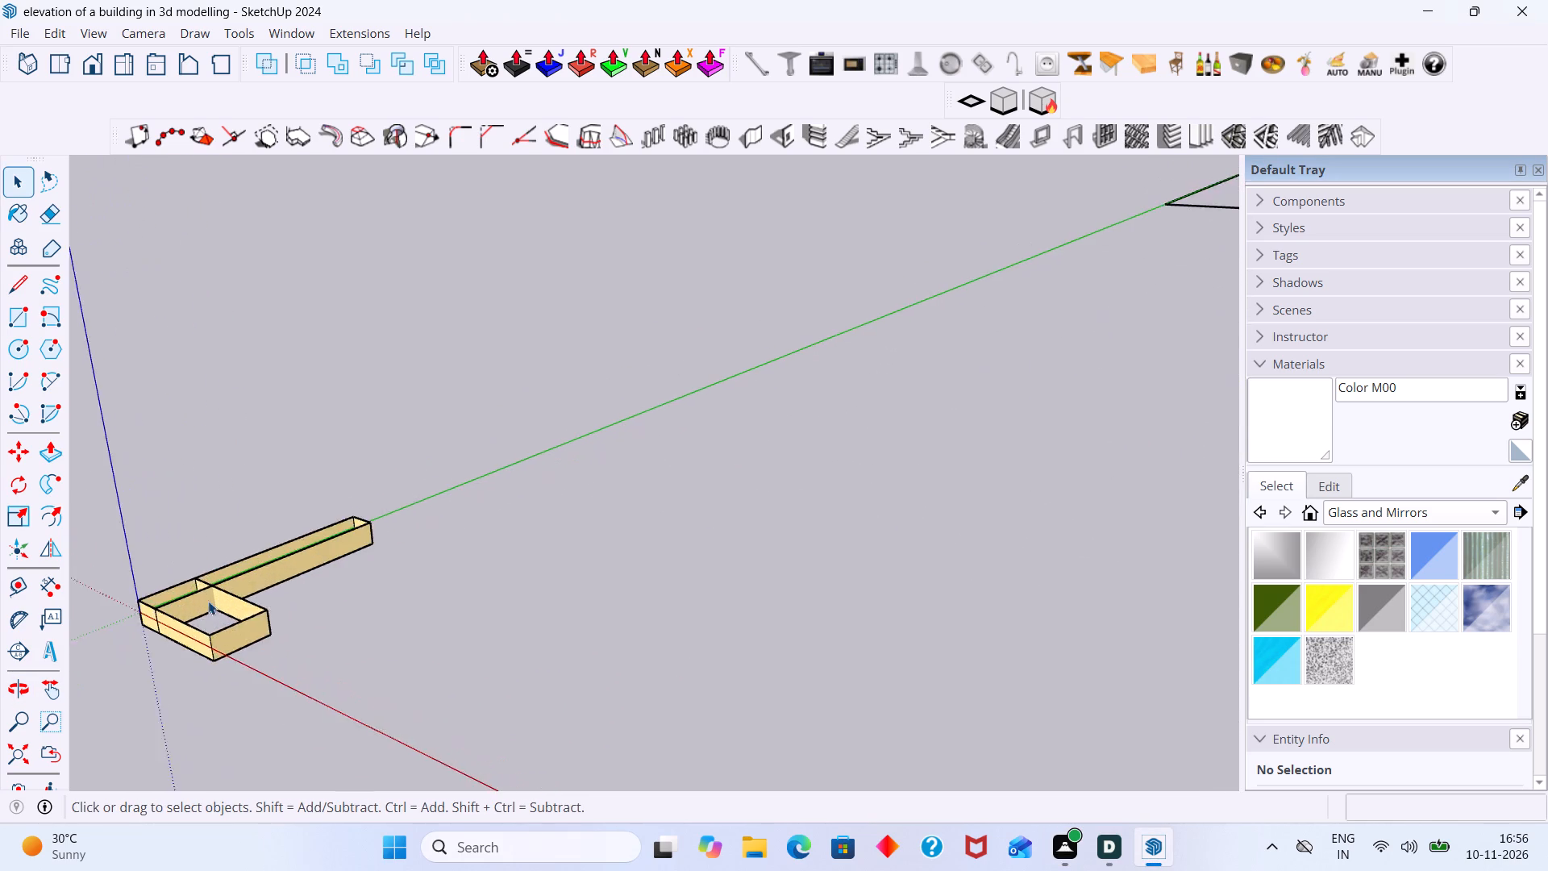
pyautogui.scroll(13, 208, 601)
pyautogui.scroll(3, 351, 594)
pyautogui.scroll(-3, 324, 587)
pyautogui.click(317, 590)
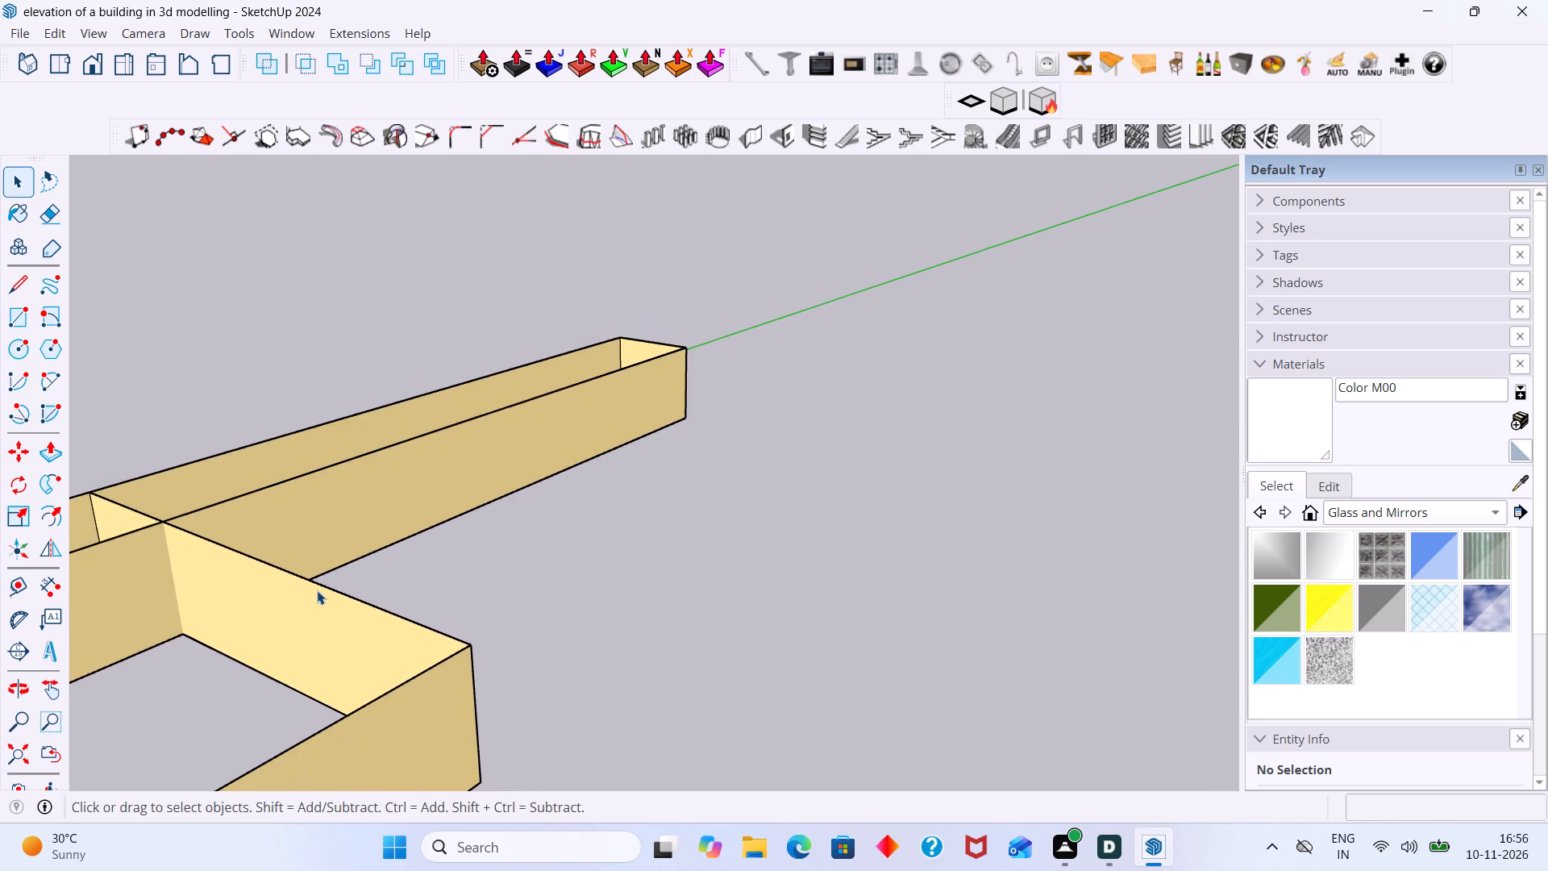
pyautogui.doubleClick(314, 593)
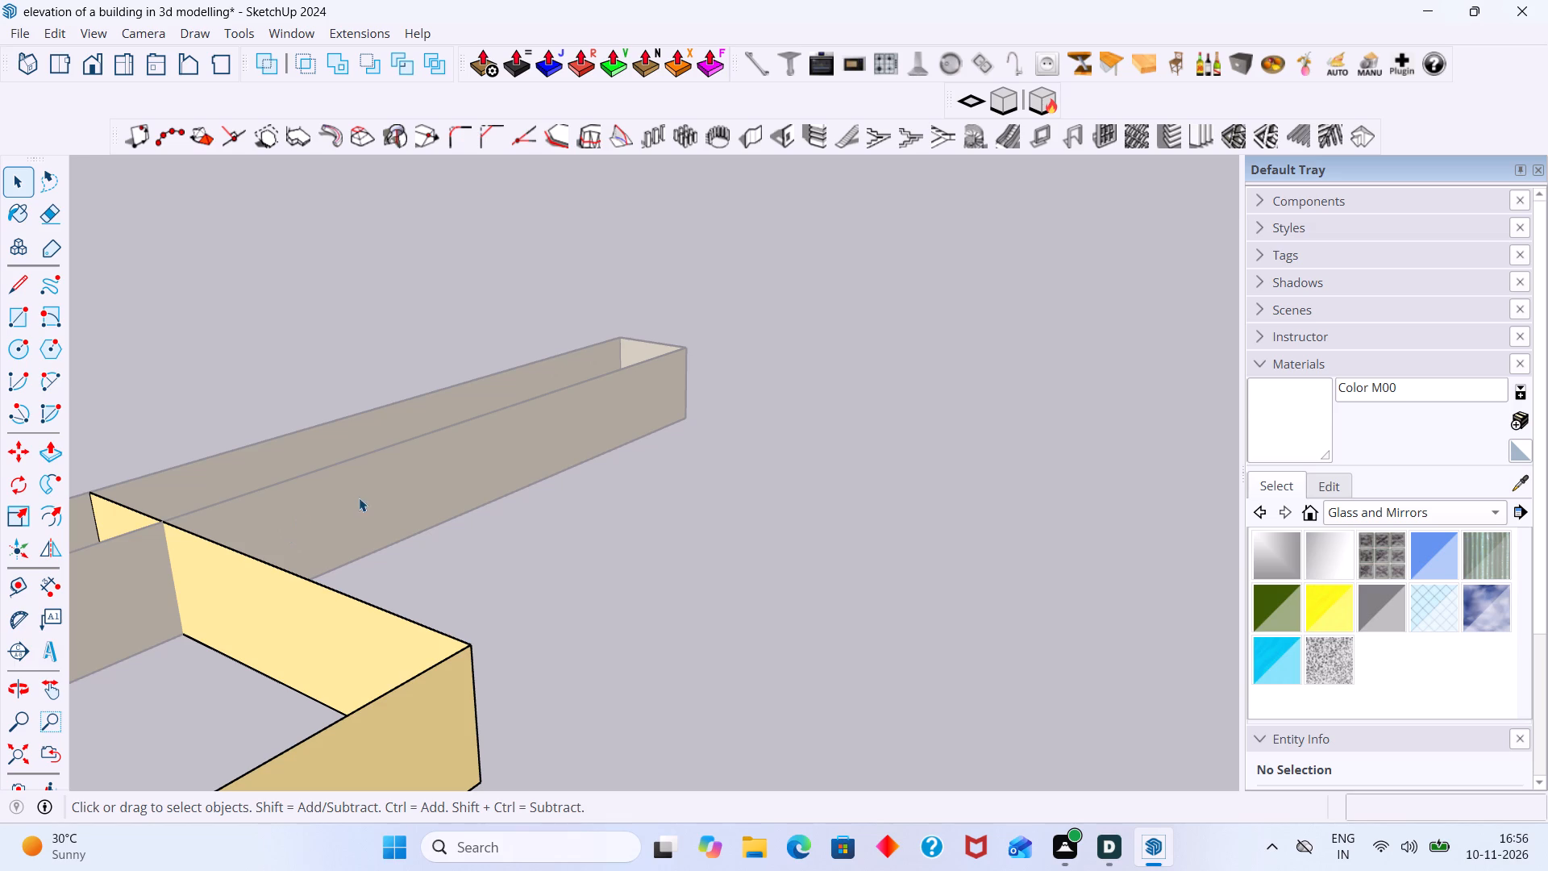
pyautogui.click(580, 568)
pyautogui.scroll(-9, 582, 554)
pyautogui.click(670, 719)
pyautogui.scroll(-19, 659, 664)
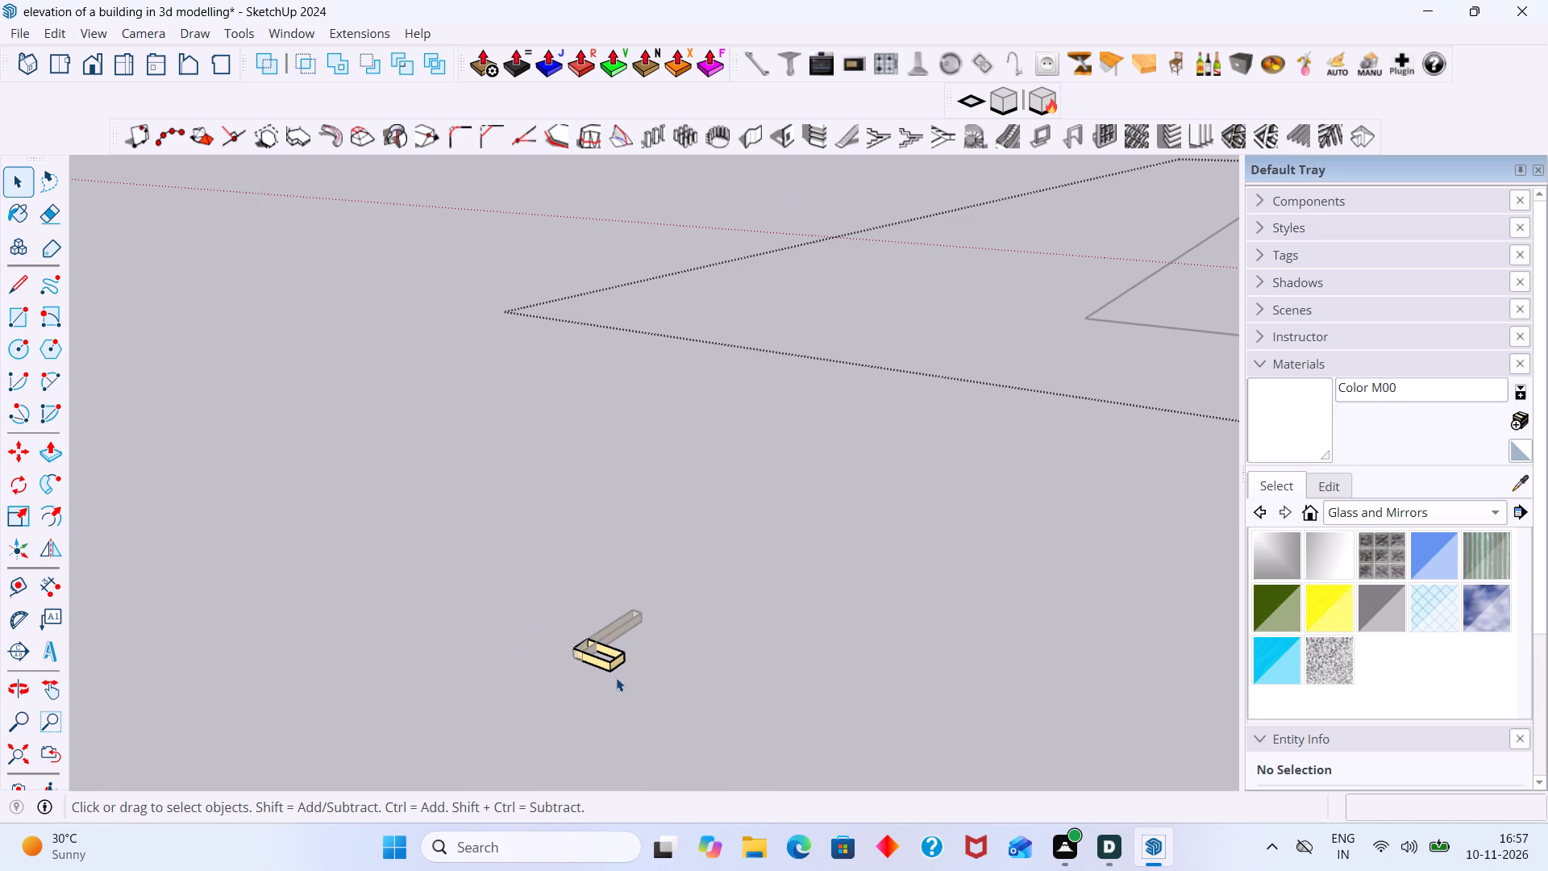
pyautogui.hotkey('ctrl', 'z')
# Erase the stray low wall pieces lying at the axes origin.
pyautogui.press('space')
pyautogui.press('e')
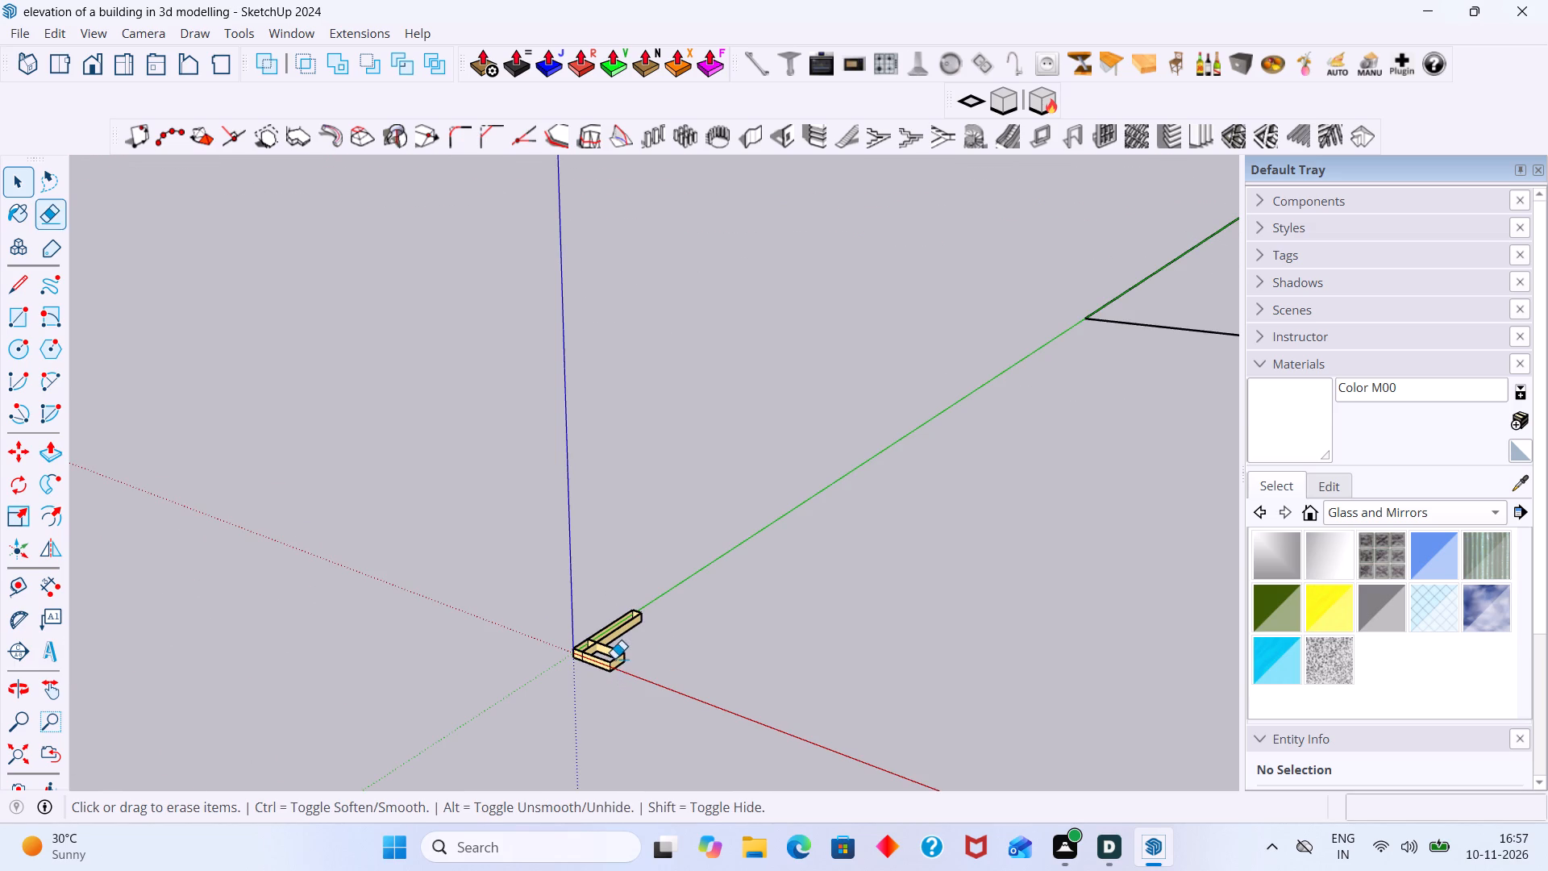
pyautogui.click(615, 648)
pyautogui.moveTo(610, 651); pyautogui.dragTo(596, 636)
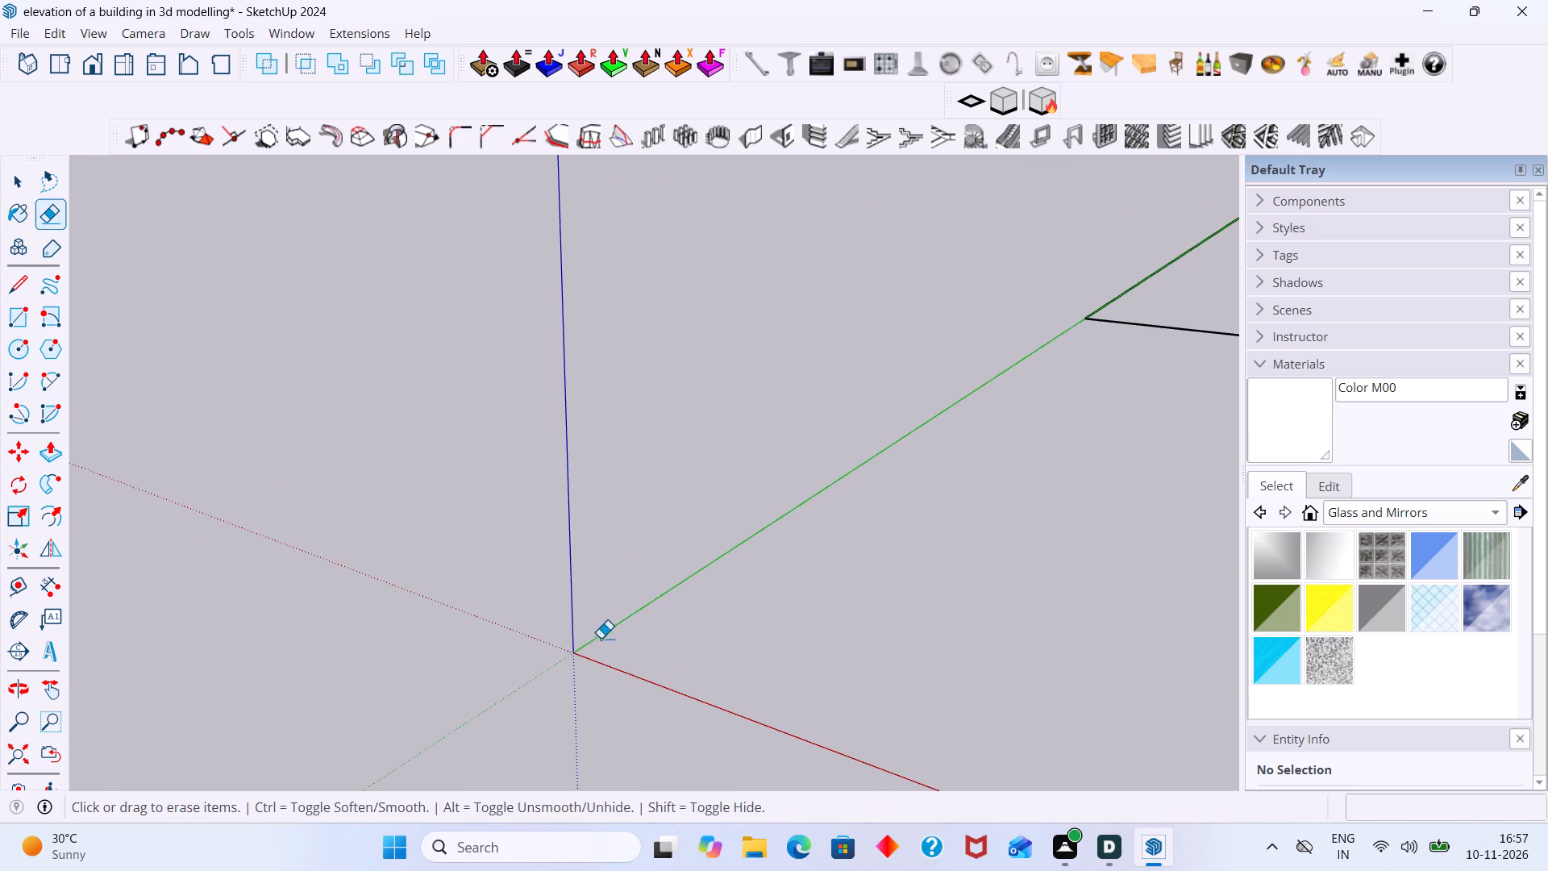
pyautogui.scroll(-20, 634, 627)
pyautogui.scroll(-1, 634, 627)
pyautogui.press('space')
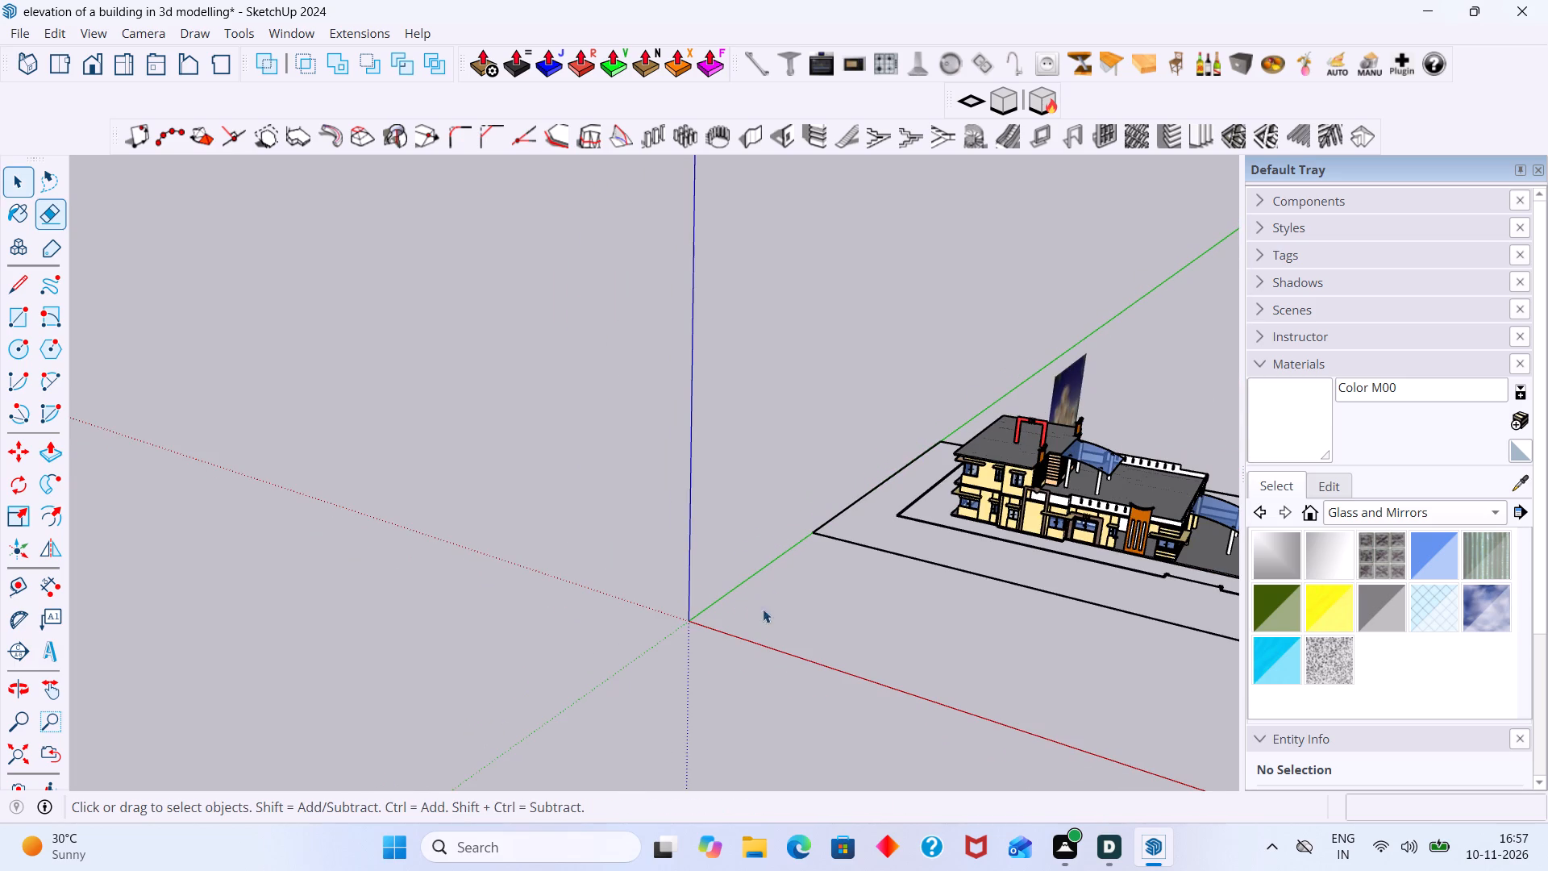
# Examine the building and the neighbouring plot outlines from farther away.
pyautogui.scroll(-4, 1000, 607)
pyautogui.keyDown('shift'); pyautogui.moveTo(980, 626); pyautogui.dragTo(650, 601, button='middle'); pyautogui.keyUp('shift')
pyautogui.scroll(3, 955, 582)
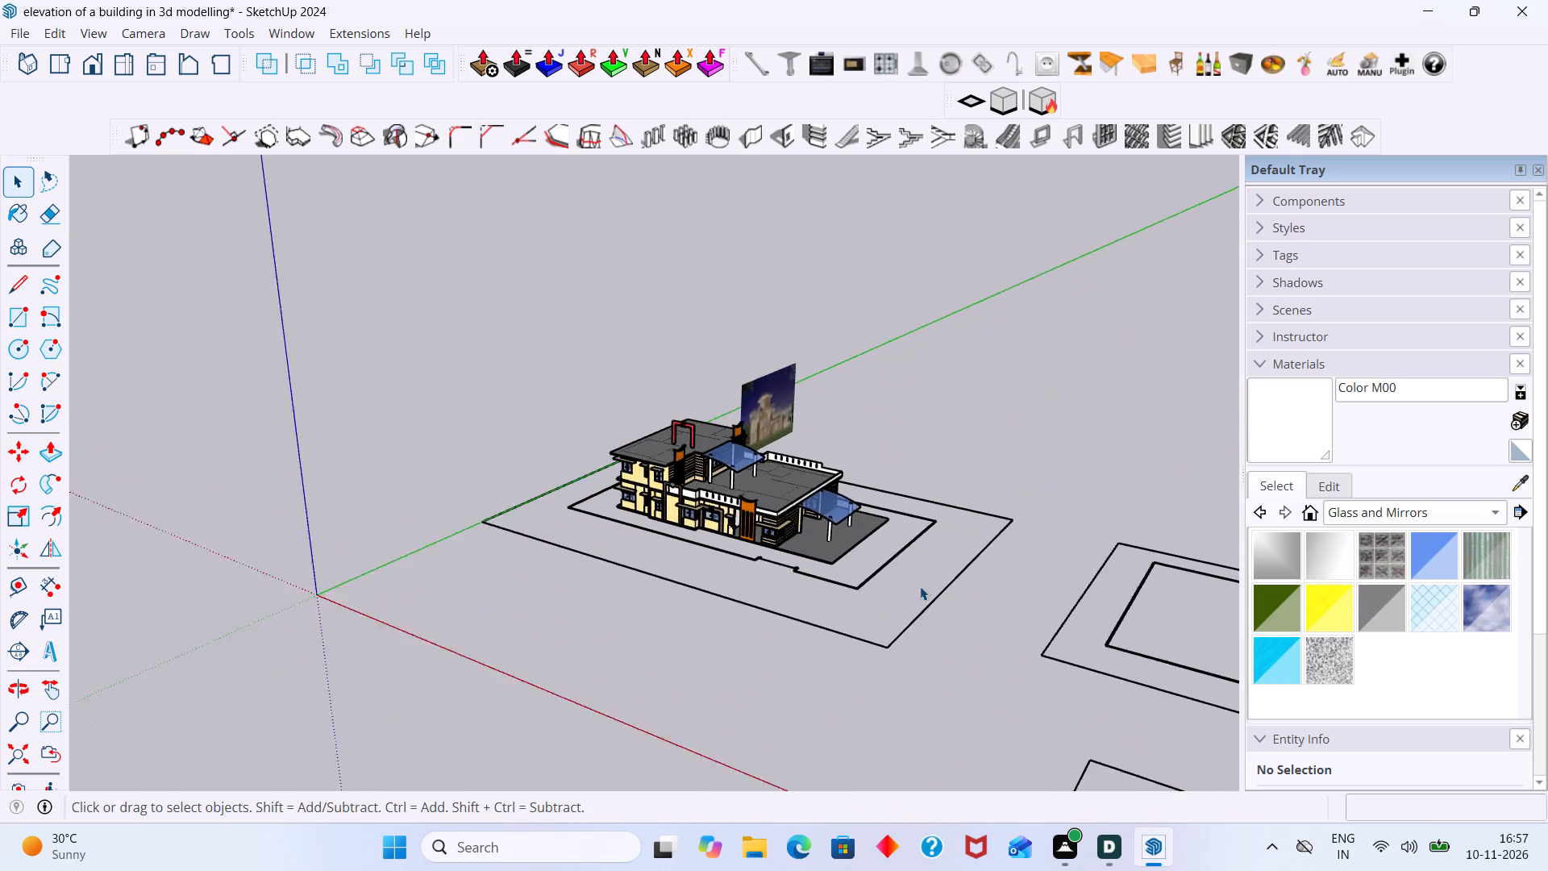
pyautogui.scroll(6, 920, 586)
pyautogui.moveTo(909, 586); pyautogui.dragTo(843, 601, button='middle')
pyautogui.scroll(-8, 838, 590)
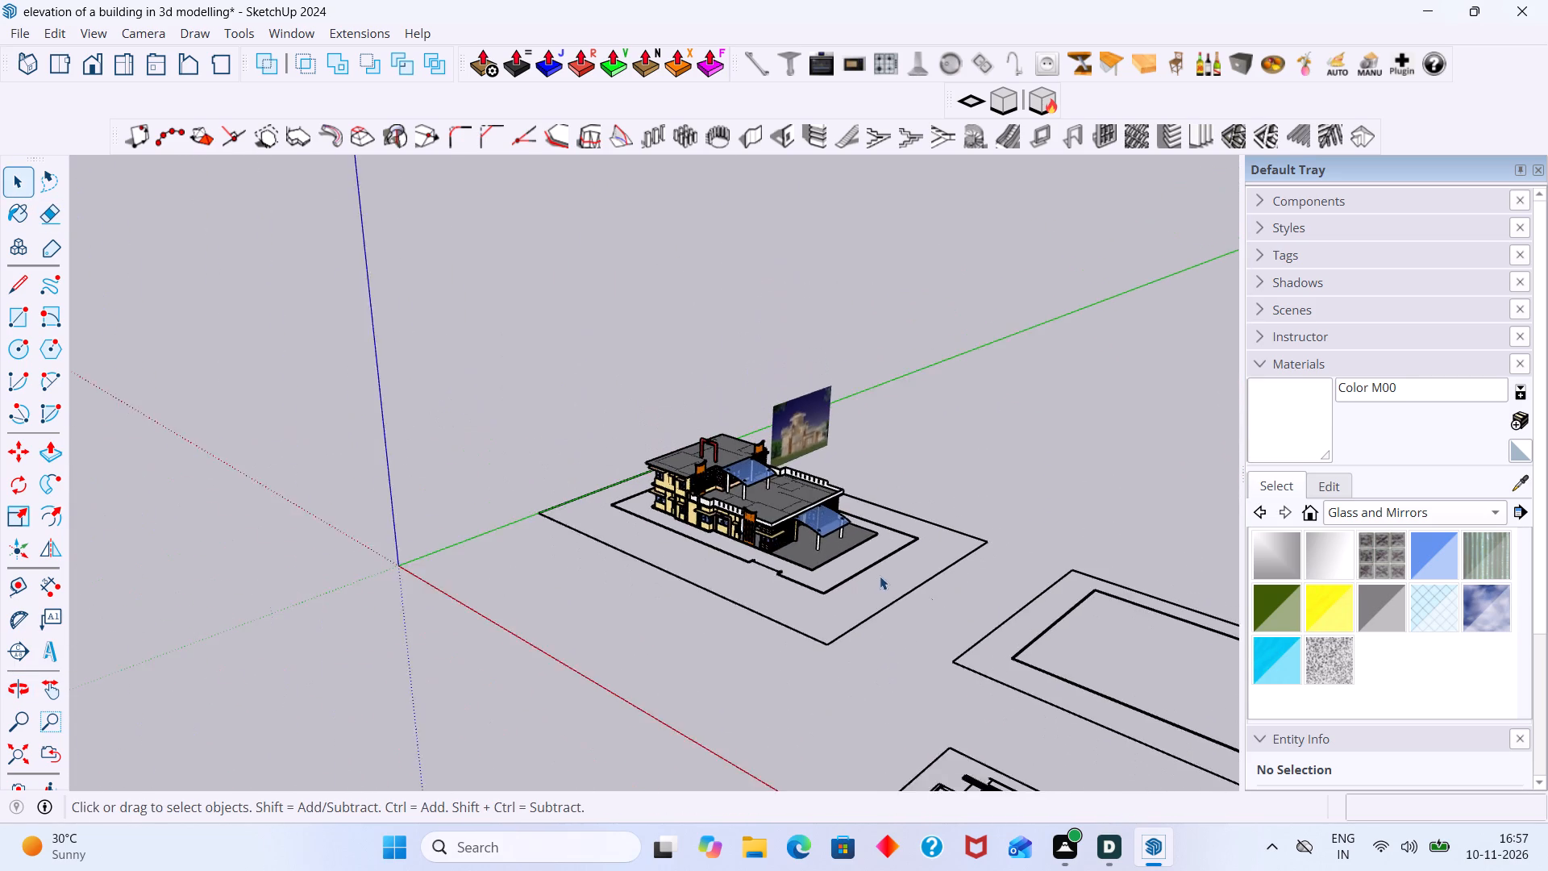
pyautogui.scroll(-3, 880, 576)
pyautogui.scroll(5, 809, 483)
pyautogui.scroll(-7, 807, 477)
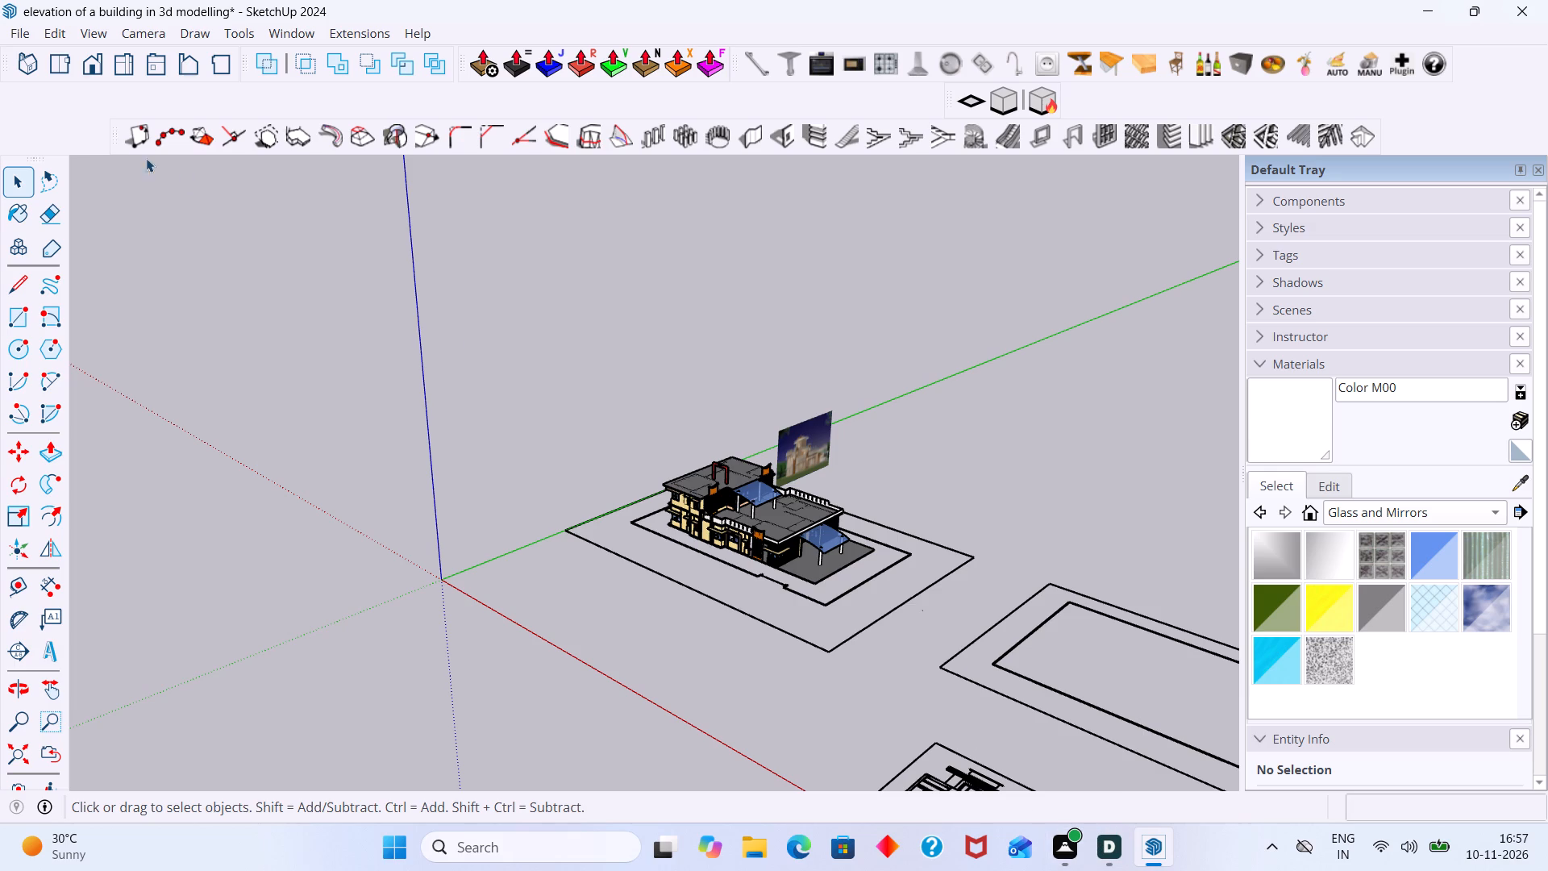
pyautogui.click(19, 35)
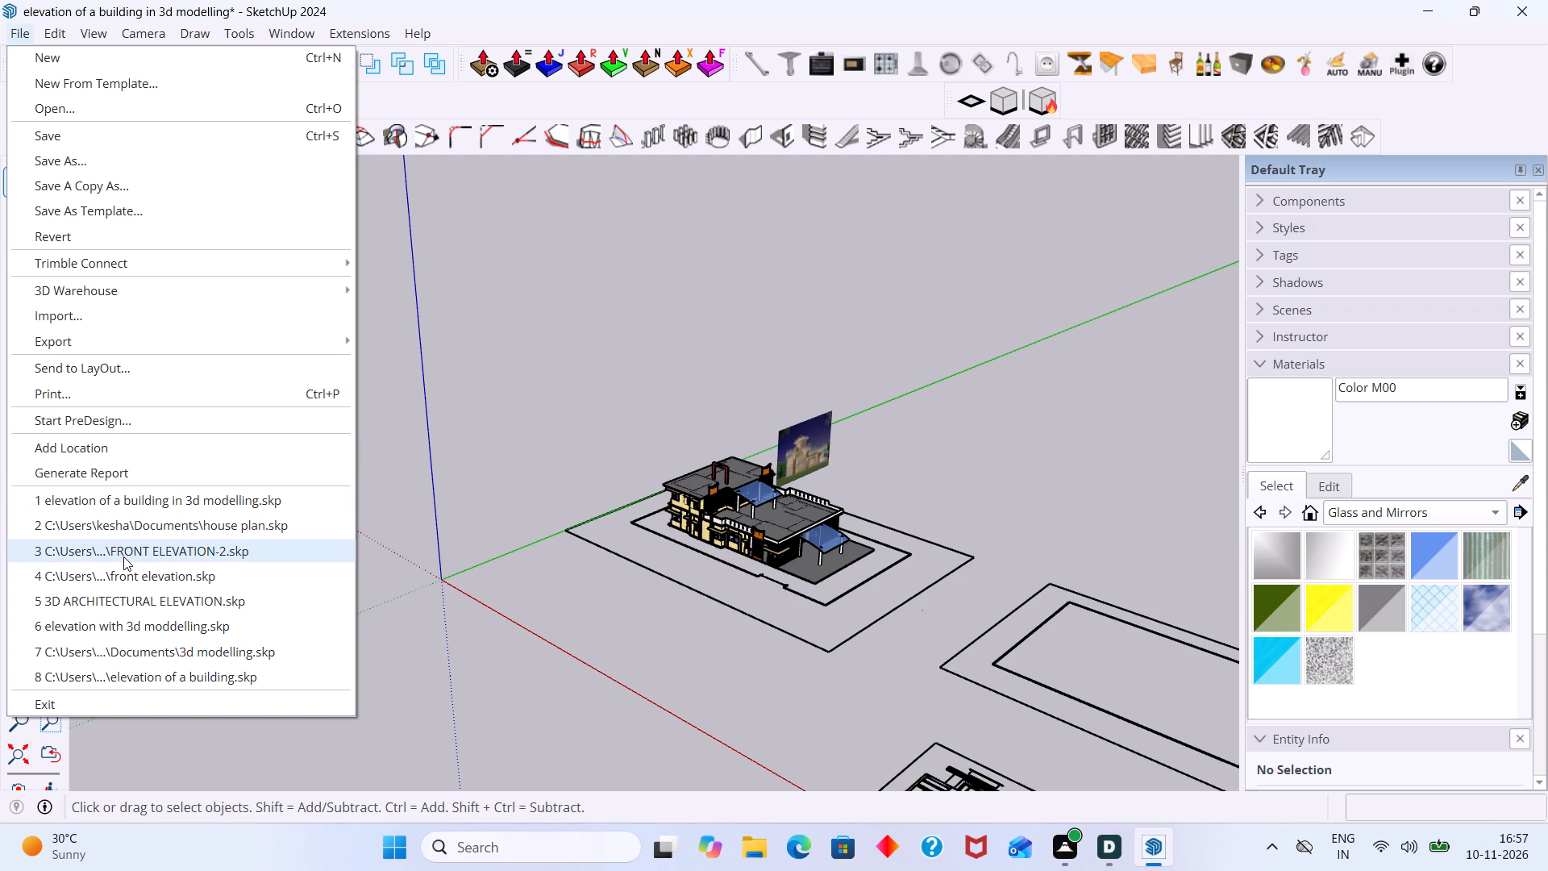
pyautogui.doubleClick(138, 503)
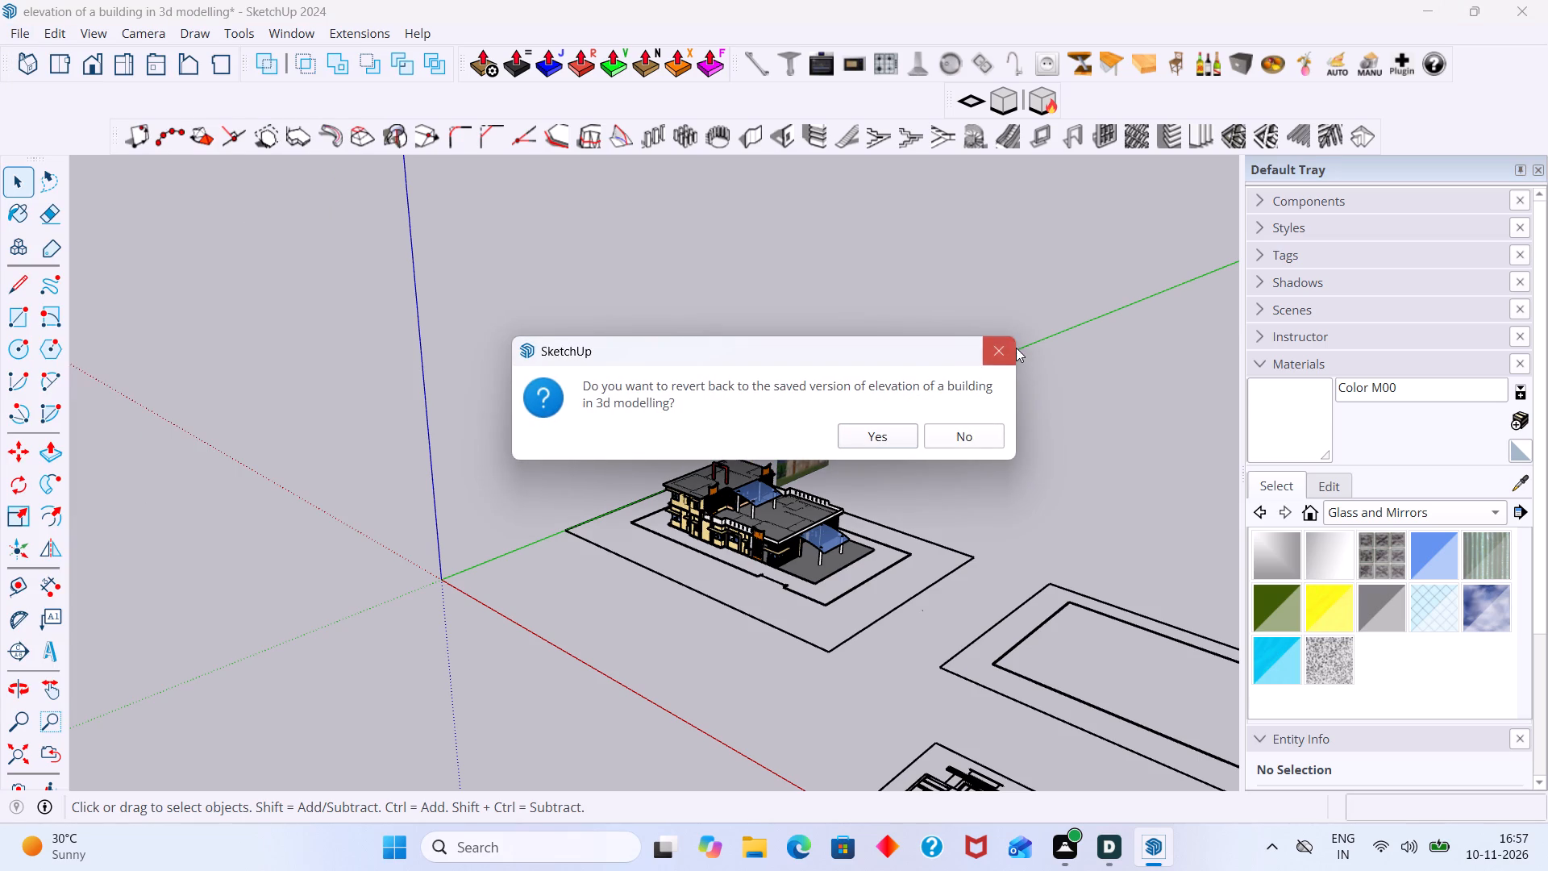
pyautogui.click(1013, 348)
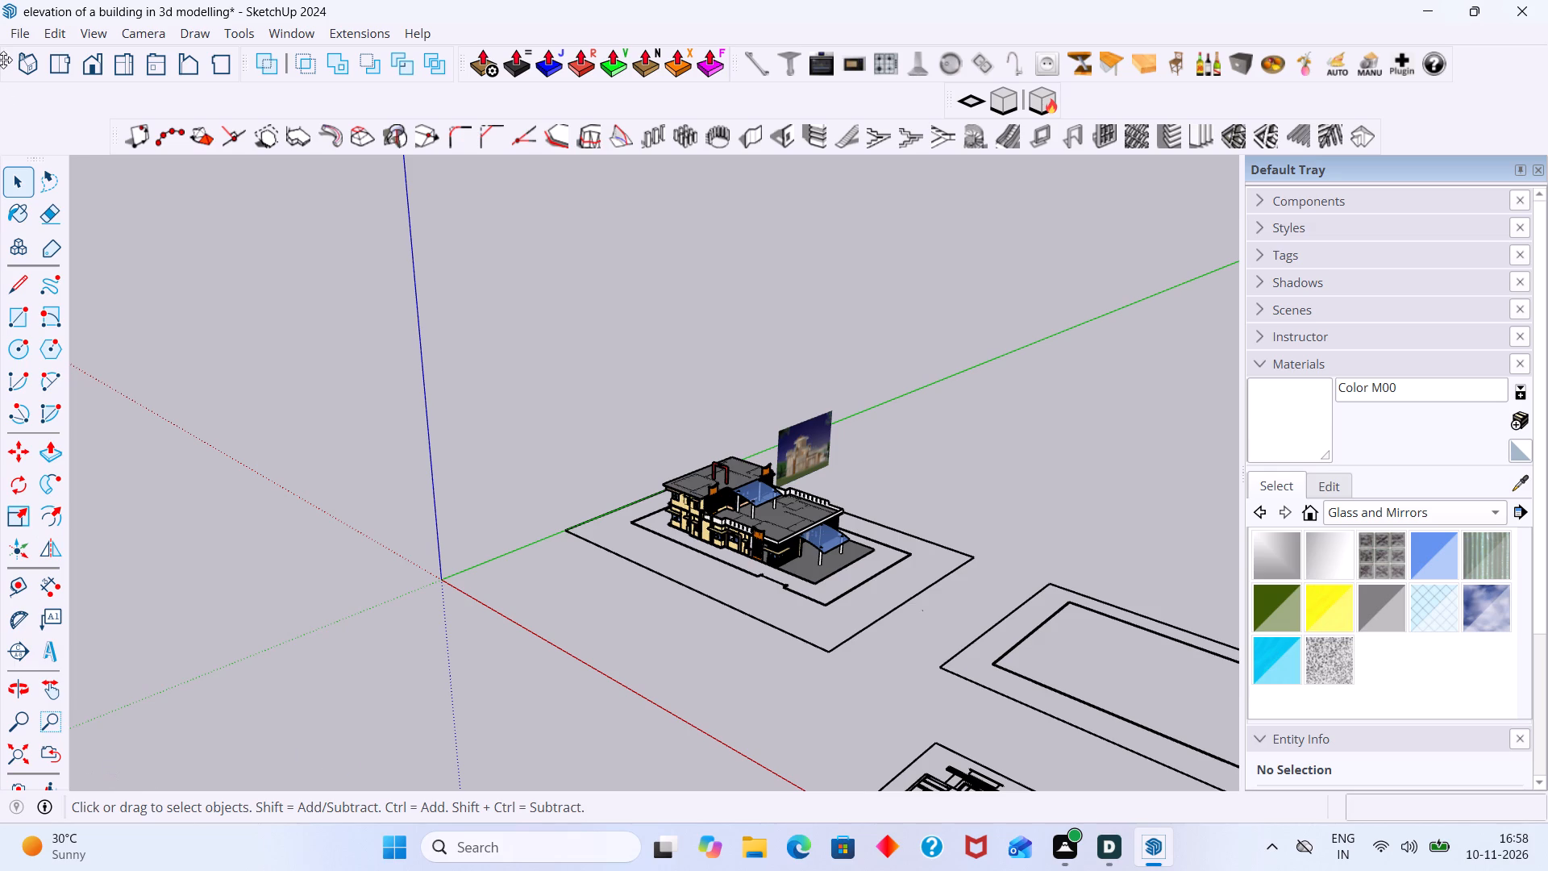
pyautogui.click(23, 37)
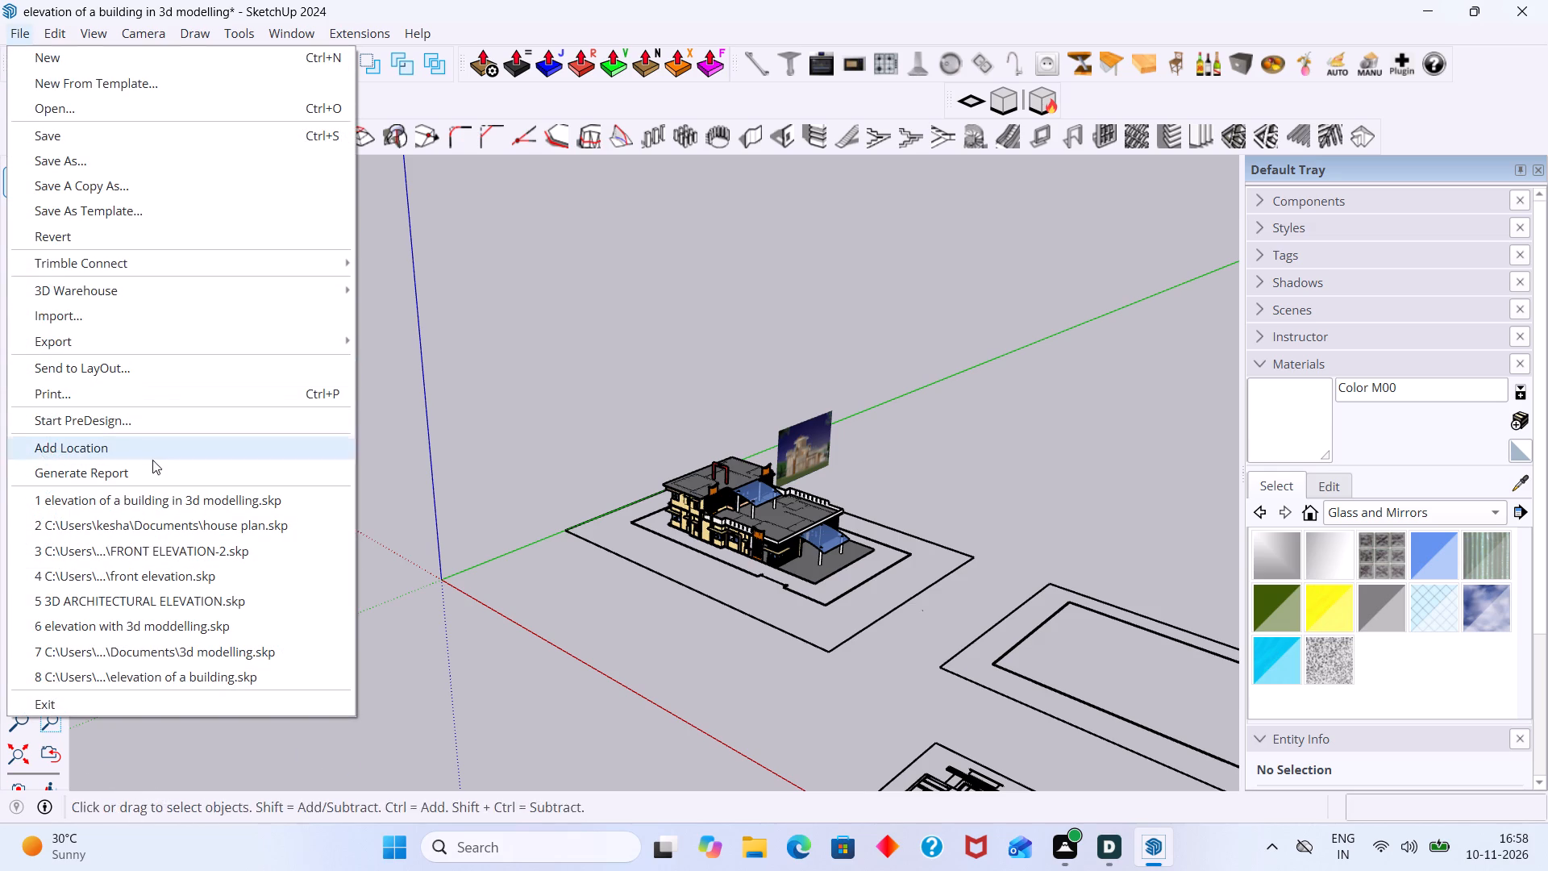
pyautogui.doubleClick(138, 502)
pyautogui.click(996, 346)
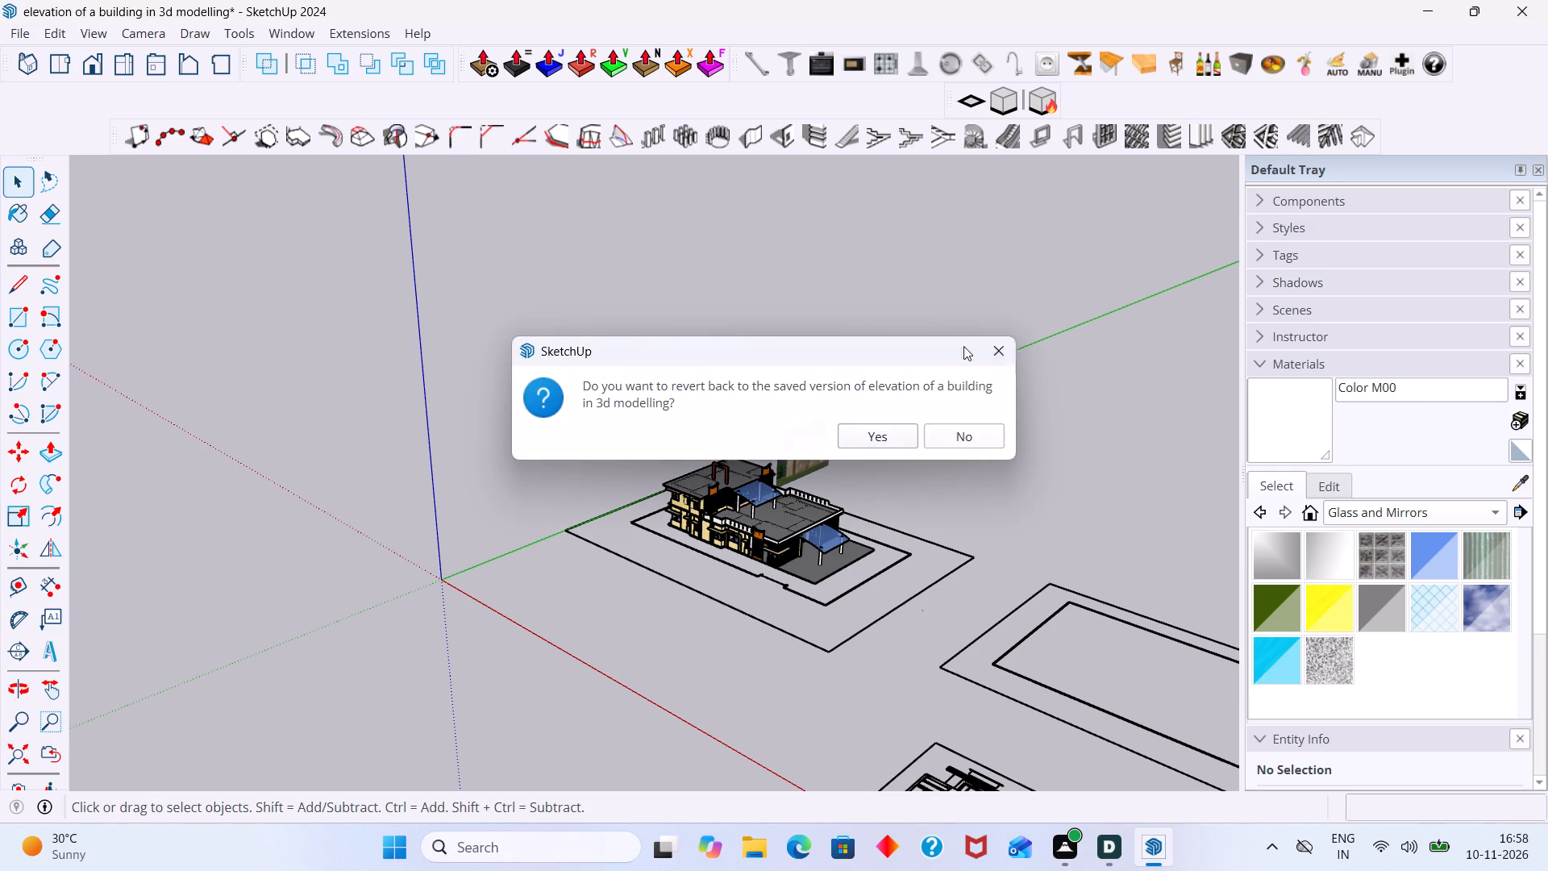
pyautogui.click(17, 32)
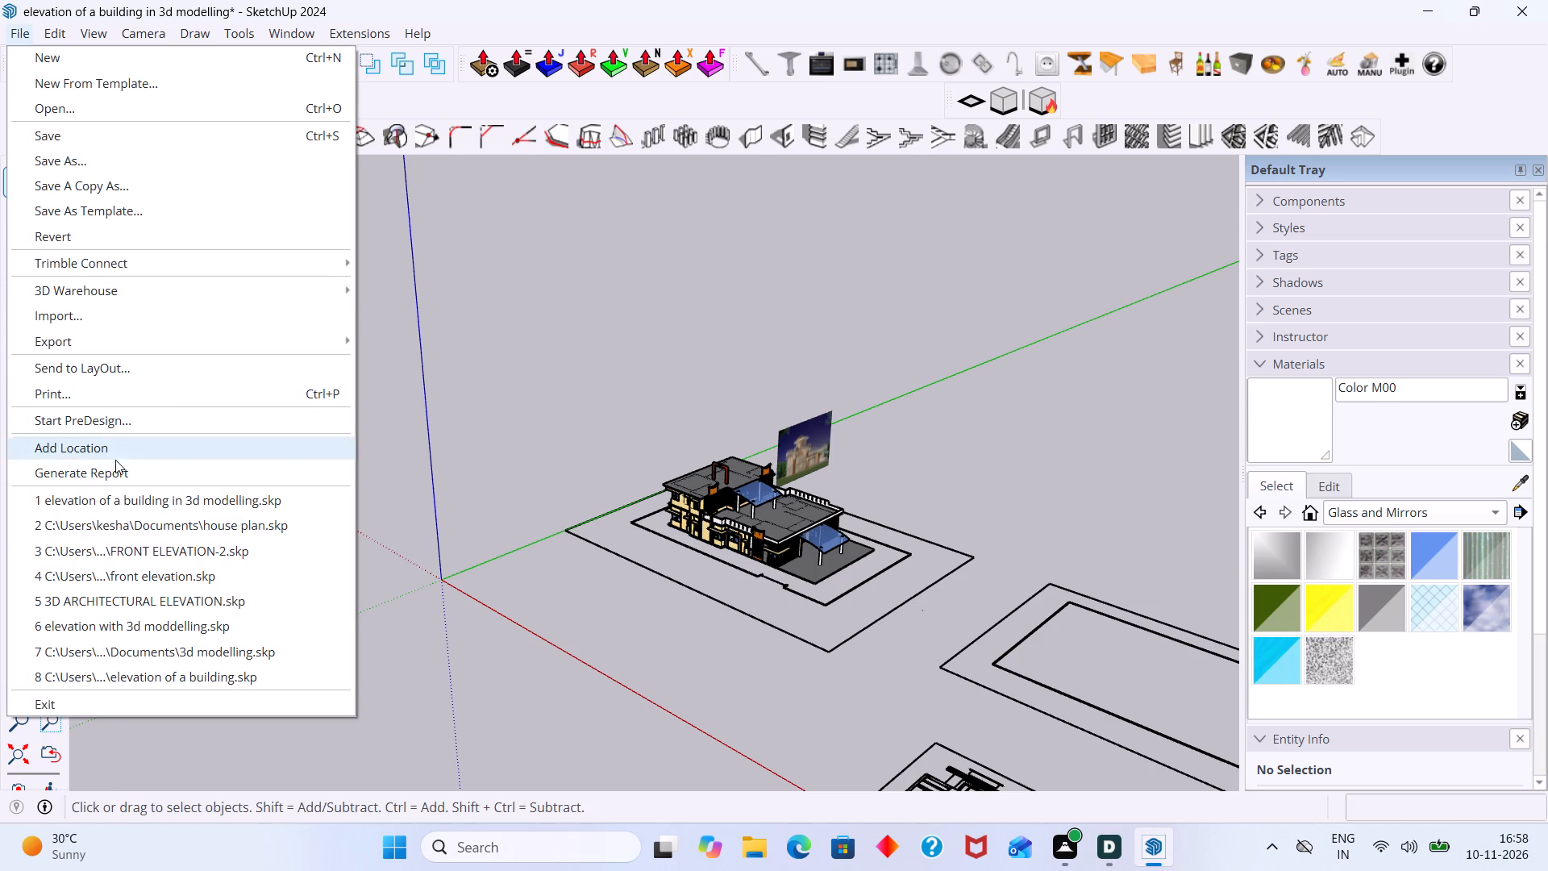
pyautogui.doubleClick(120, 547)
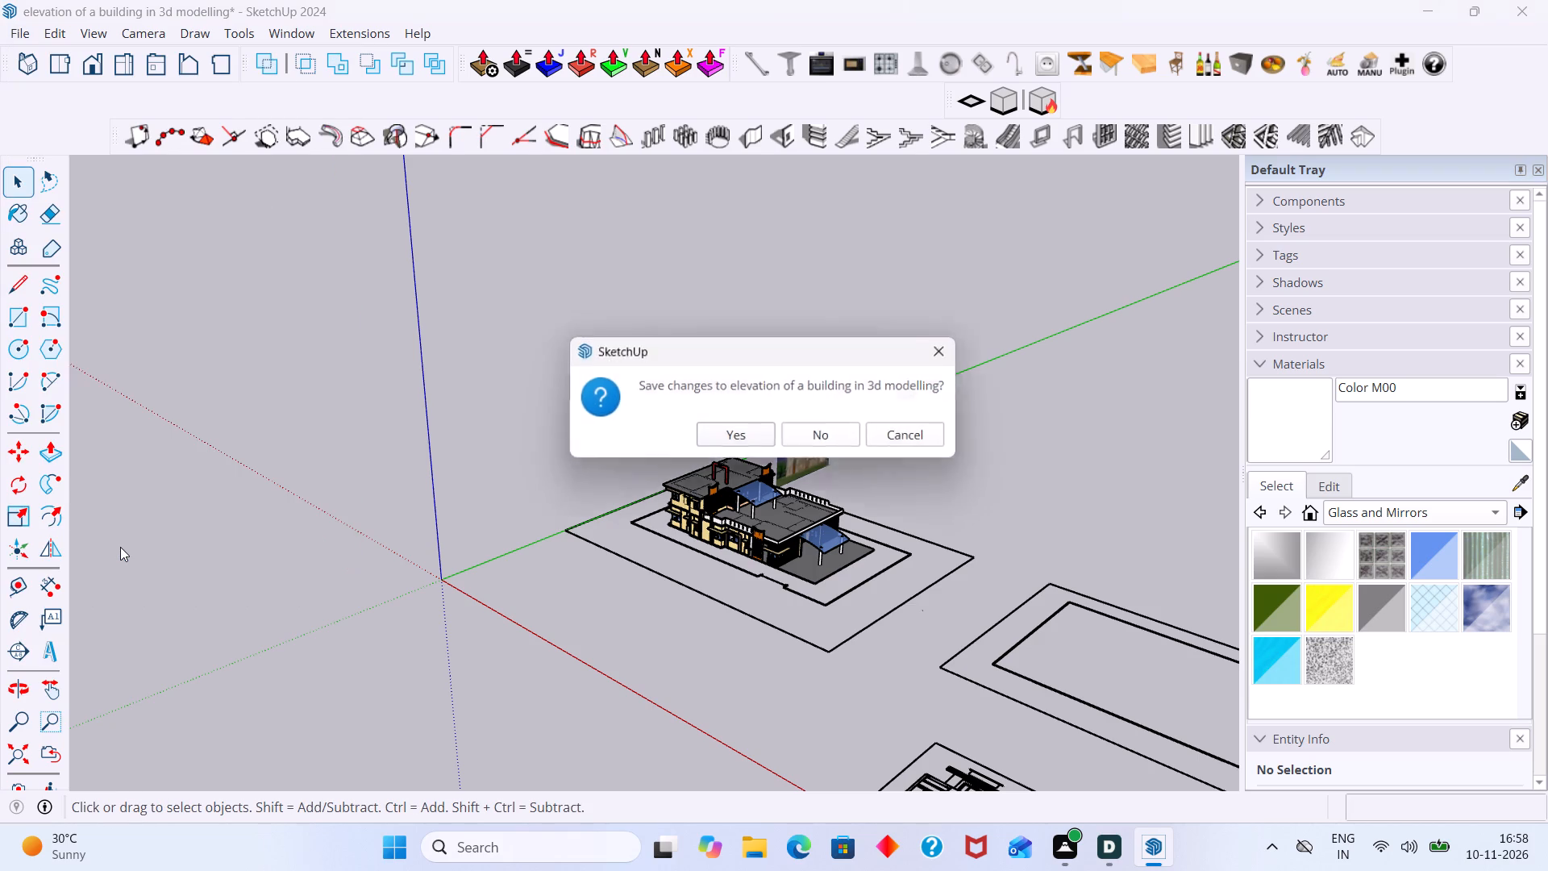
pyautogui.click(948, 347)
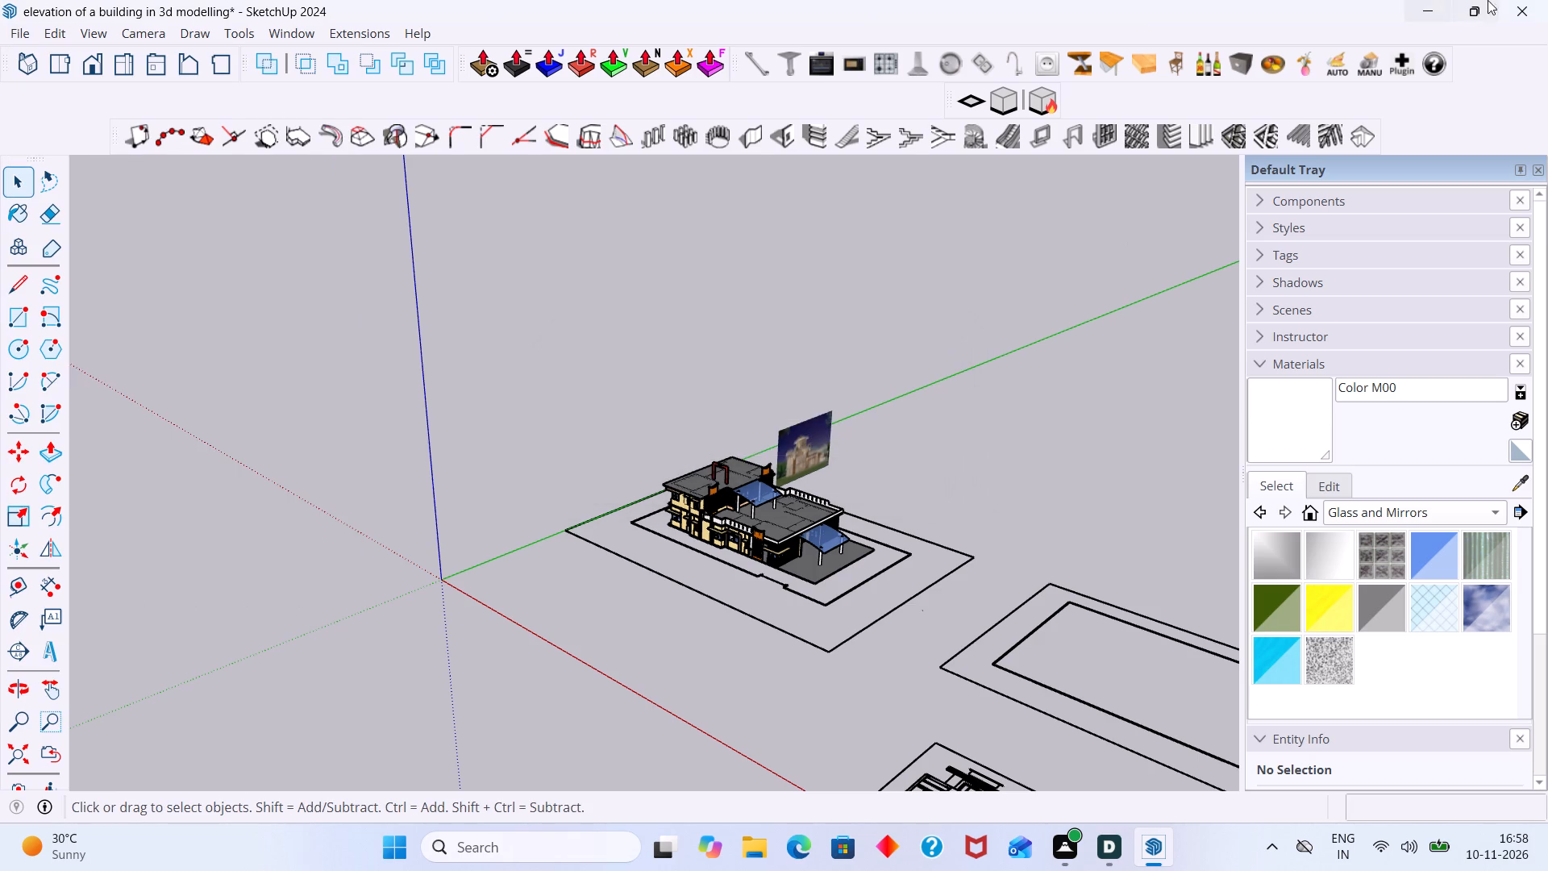
# Close the building elevation model, saving its changes.
pyautogui.click(1529, 12)
pyautogui.click(730, 438)
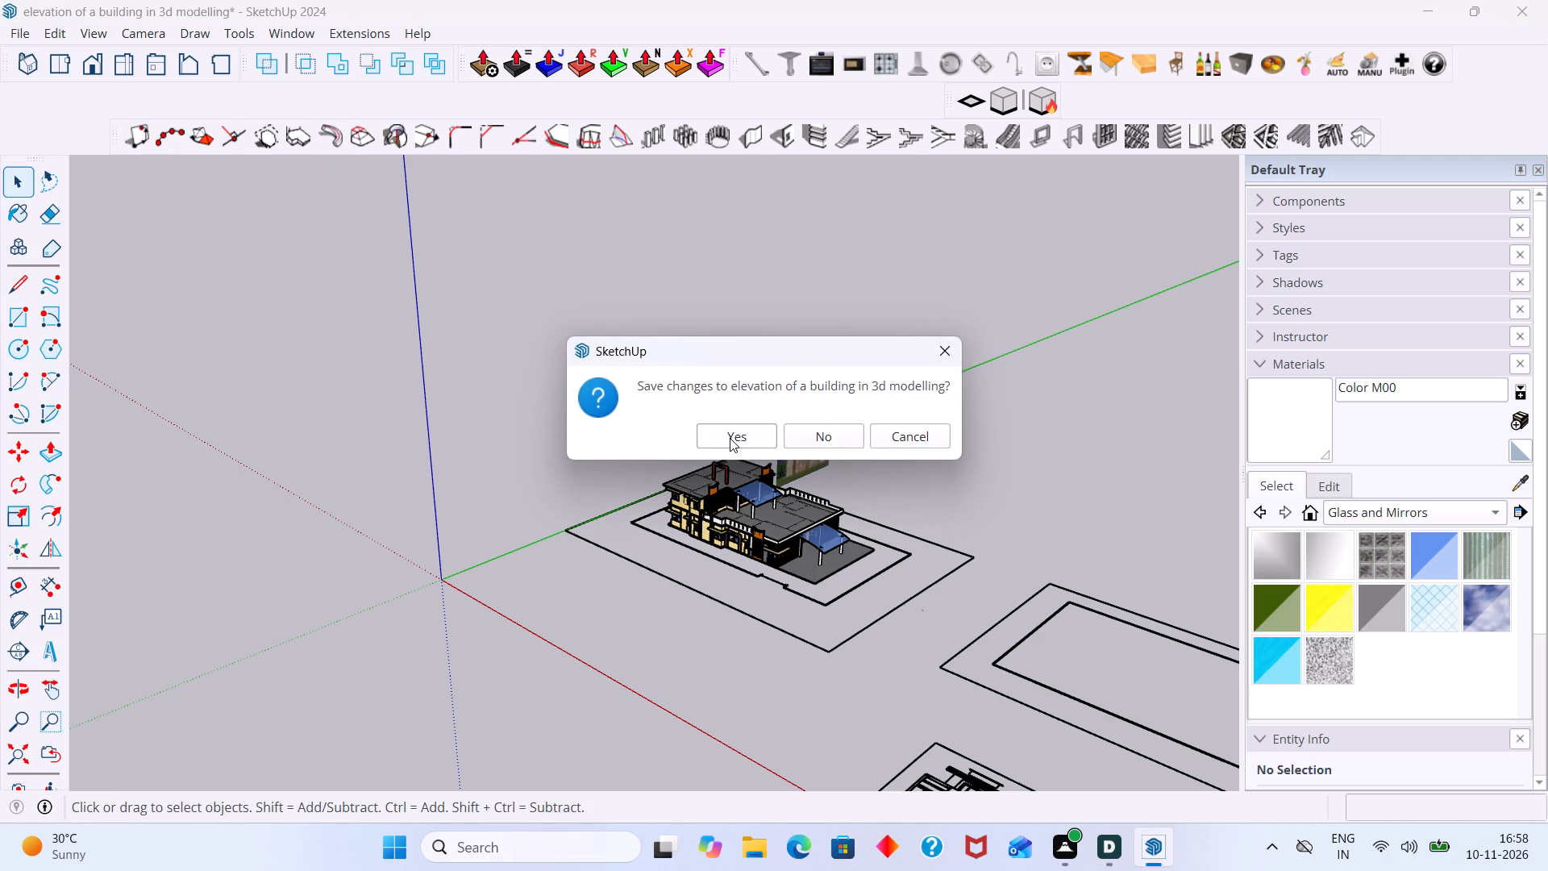
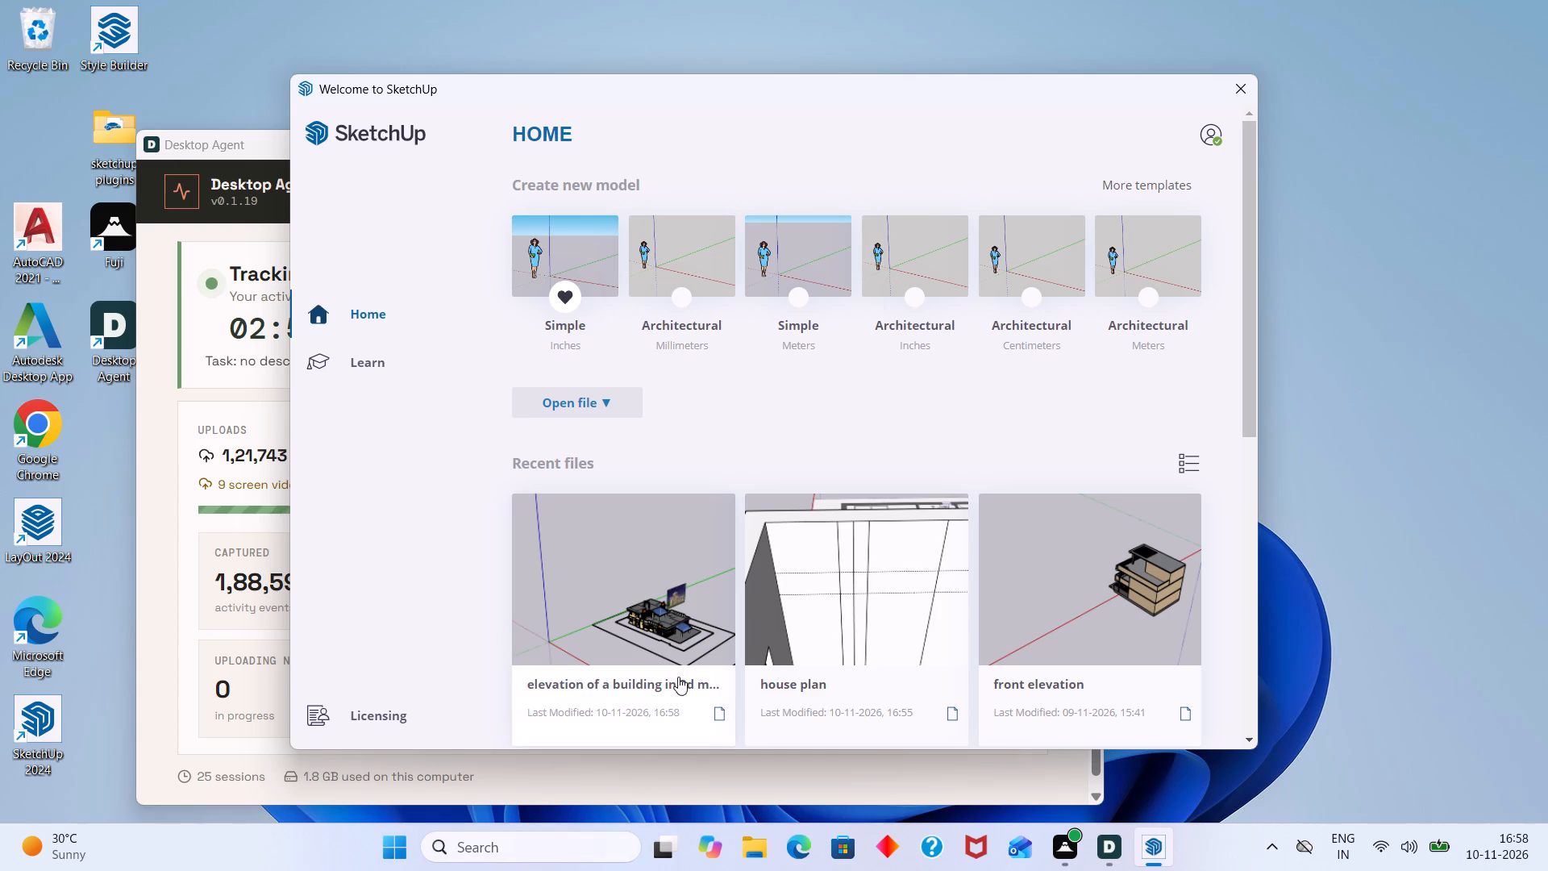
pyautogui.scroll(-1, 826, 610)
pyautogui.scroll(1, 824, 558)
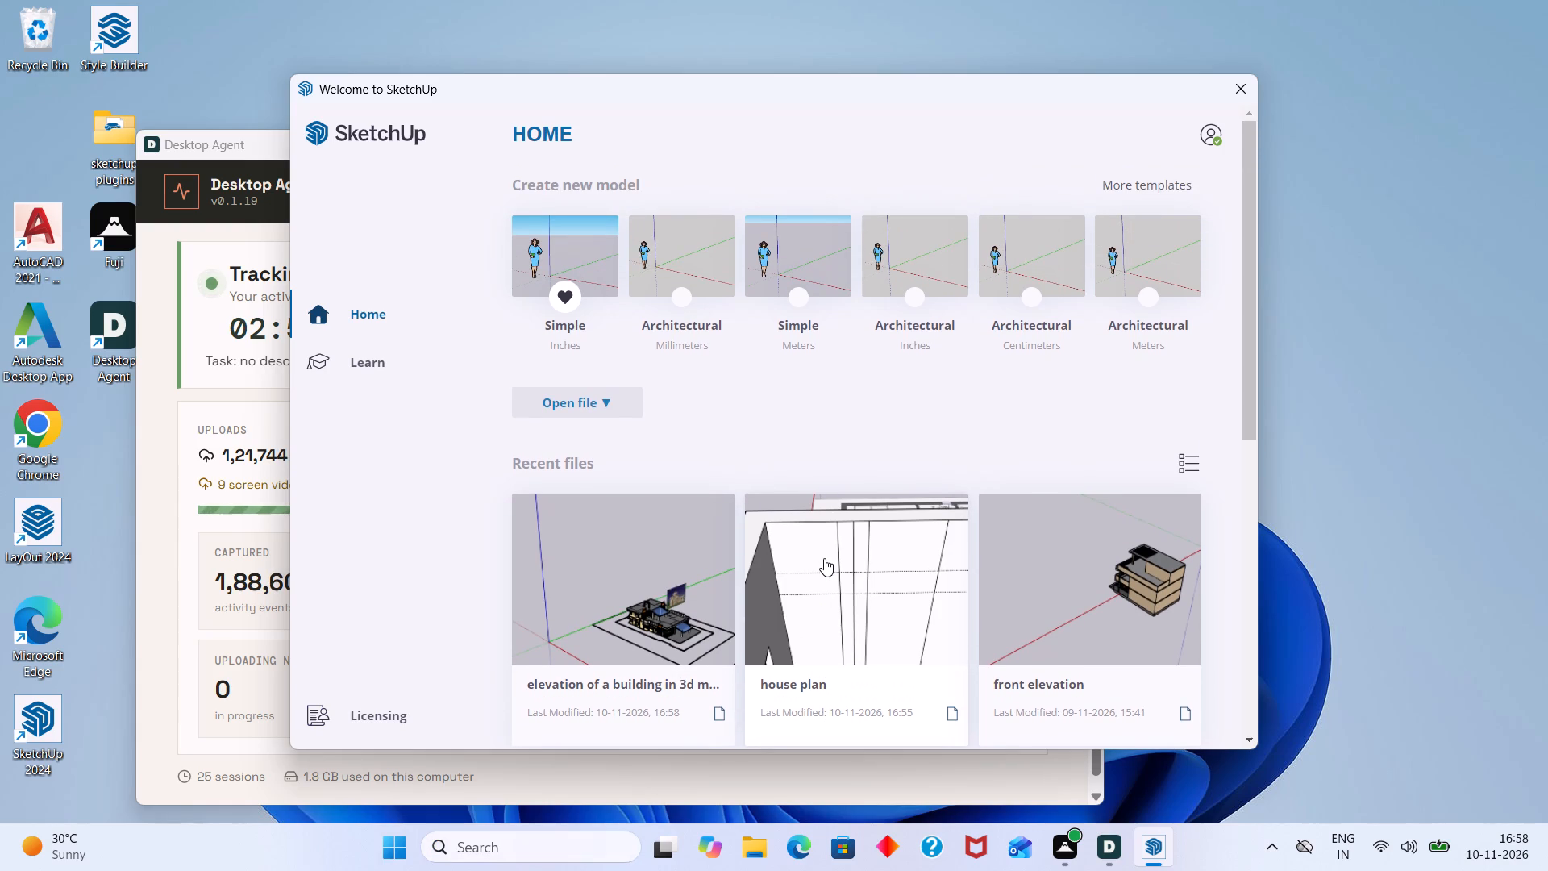
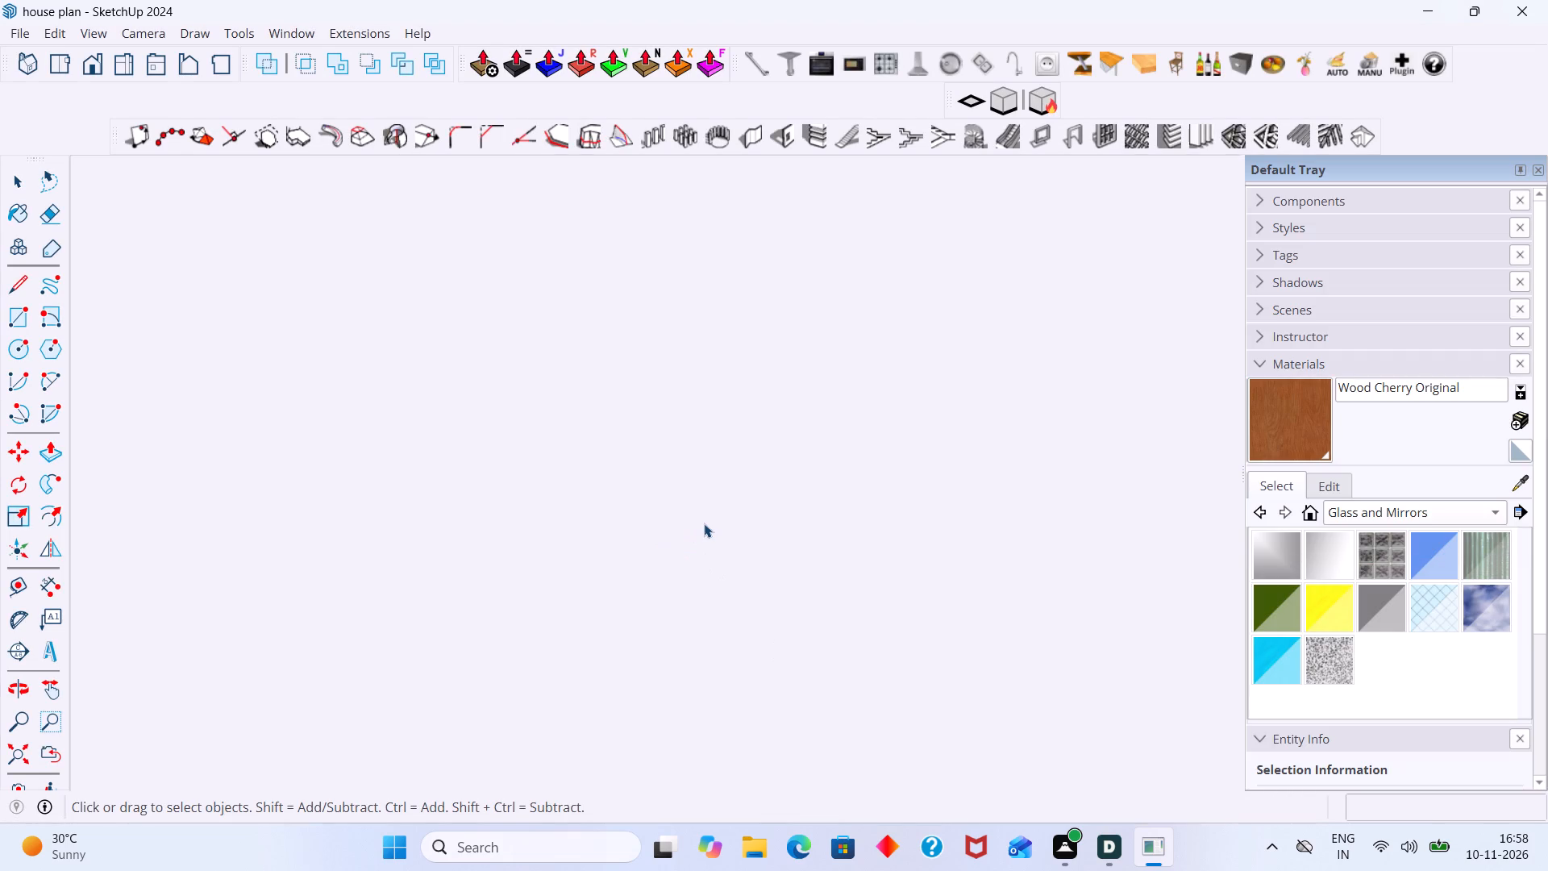
# Examine the house plan model from several angles, focusing on the bedroom wall with vertical panel lines and guides.
pyautogui.scroll(-2, 664, 534)
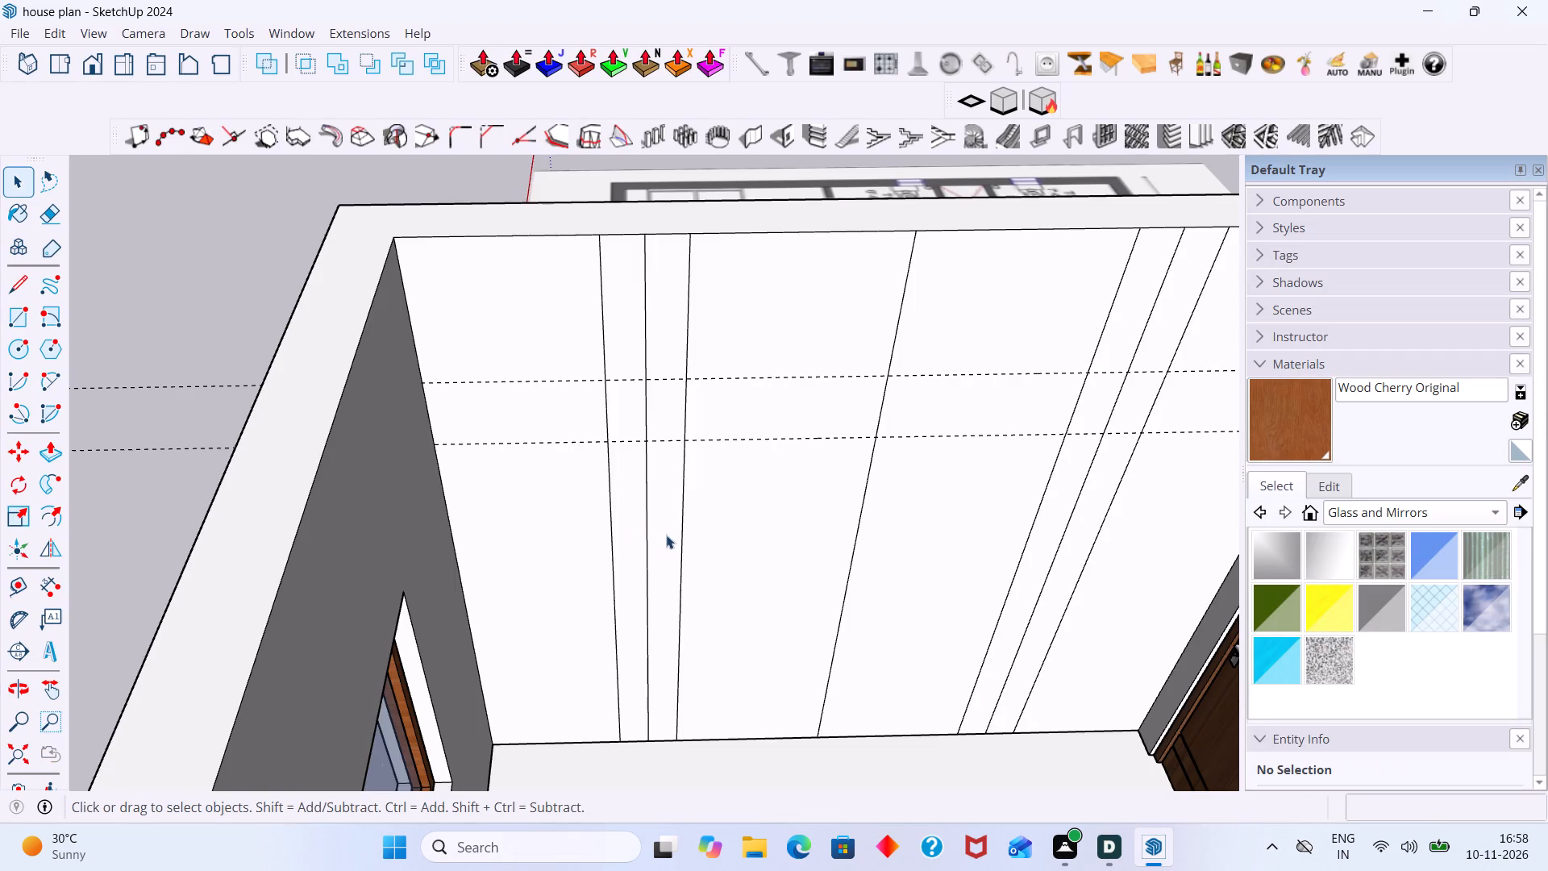
pyautogui.scroll(-18, 666, 535)
pyautogui.scroll(-8, 808, 598)
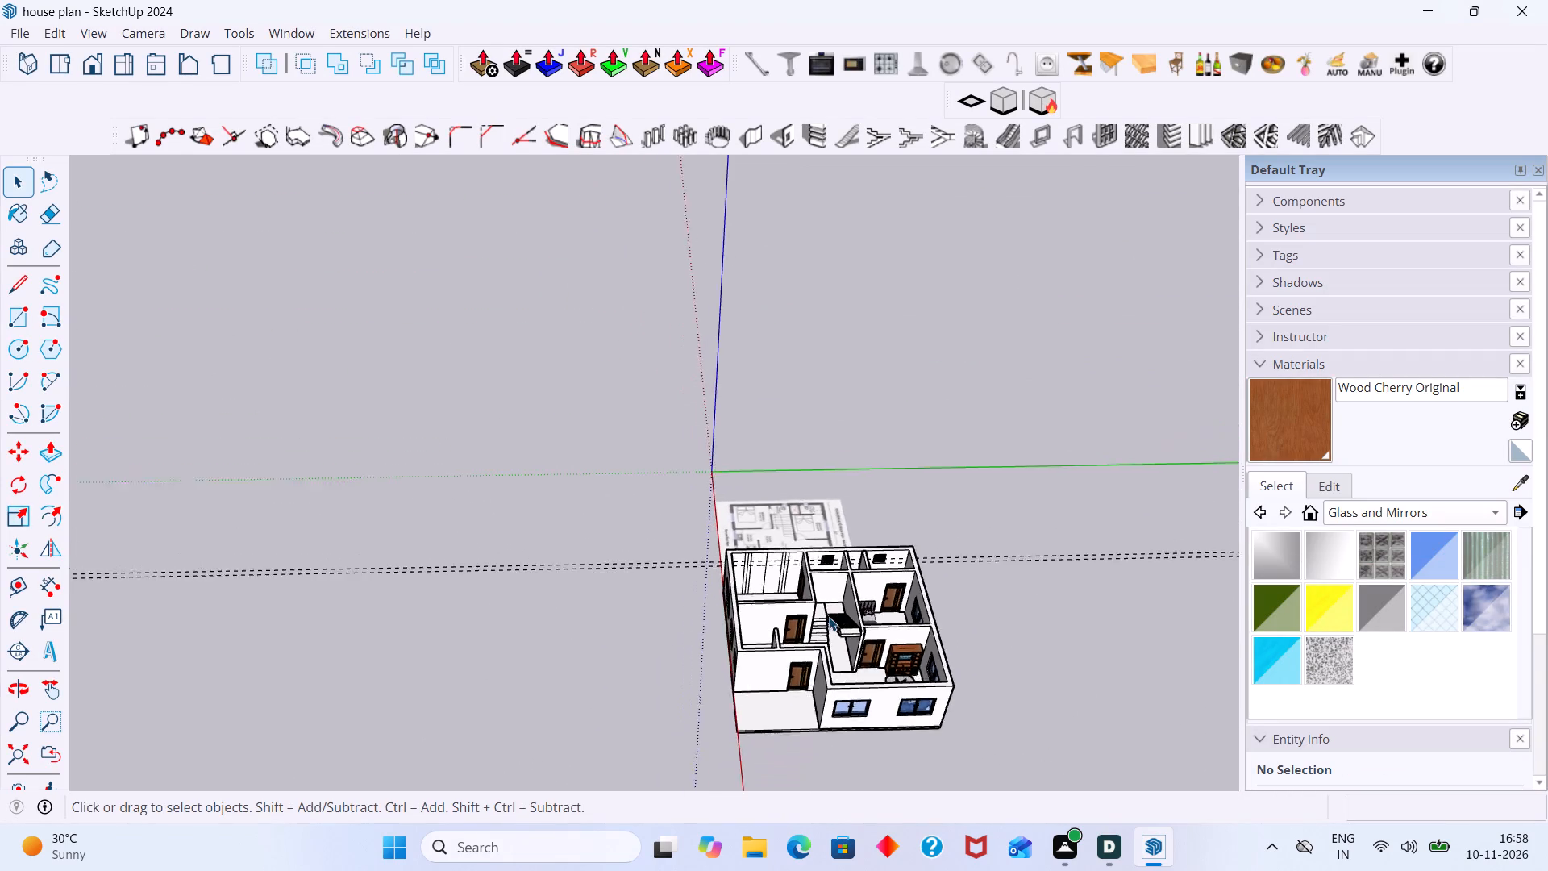
pyautogui.scroll(-2, 829, 617)
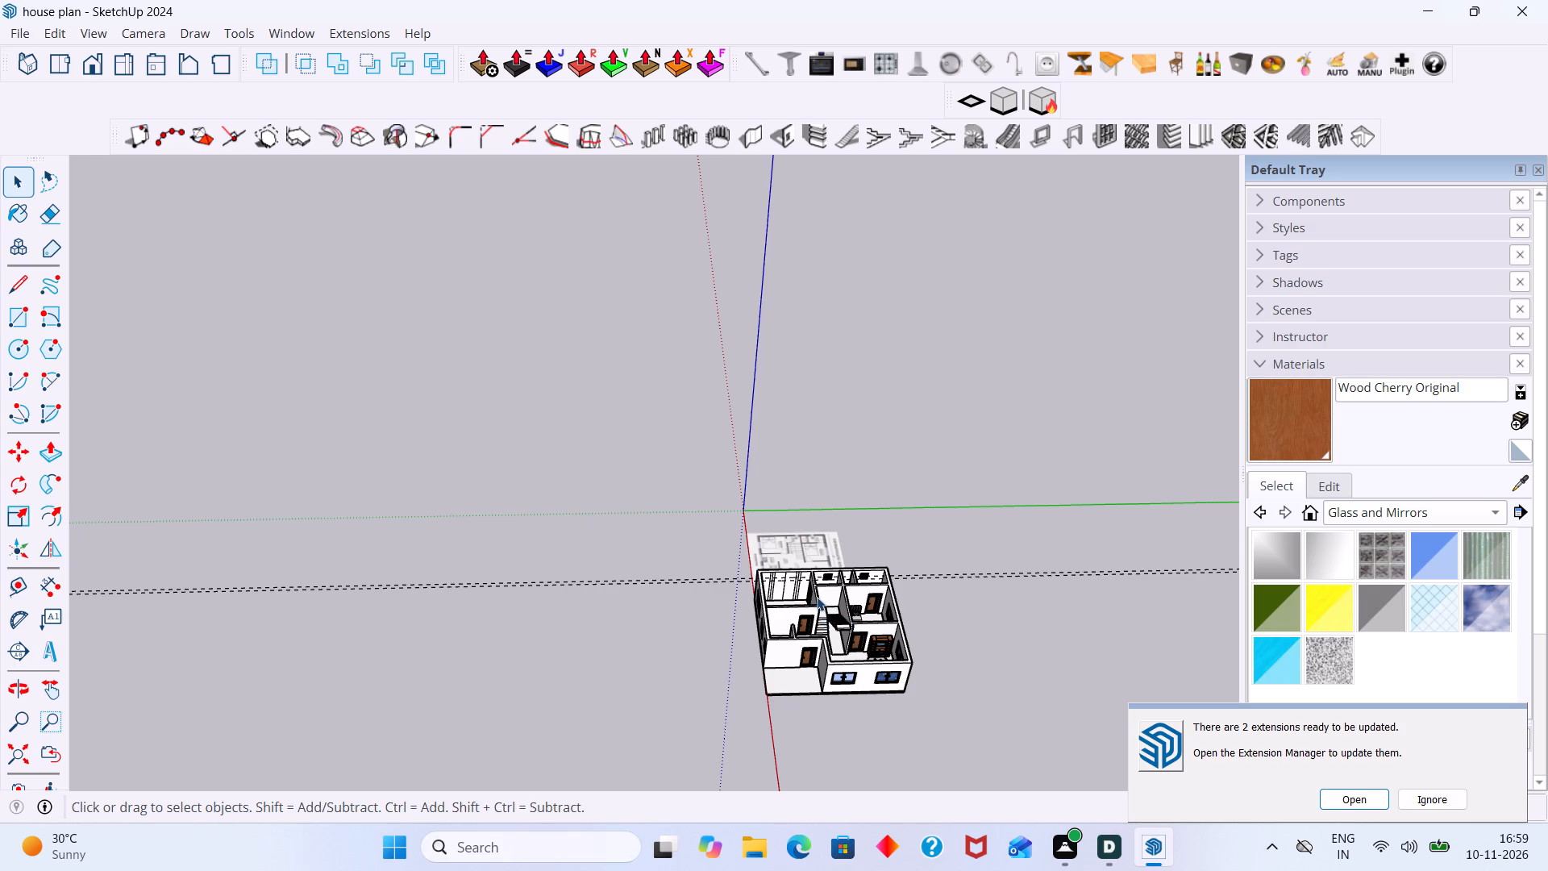
pyautogui.scroll(-5, 828, 609)
pyautogui.moveTo(947, 606); pyautogui.dragTo(641, 565, button='middle')
pyautogui.scroll(6, 639, 569)
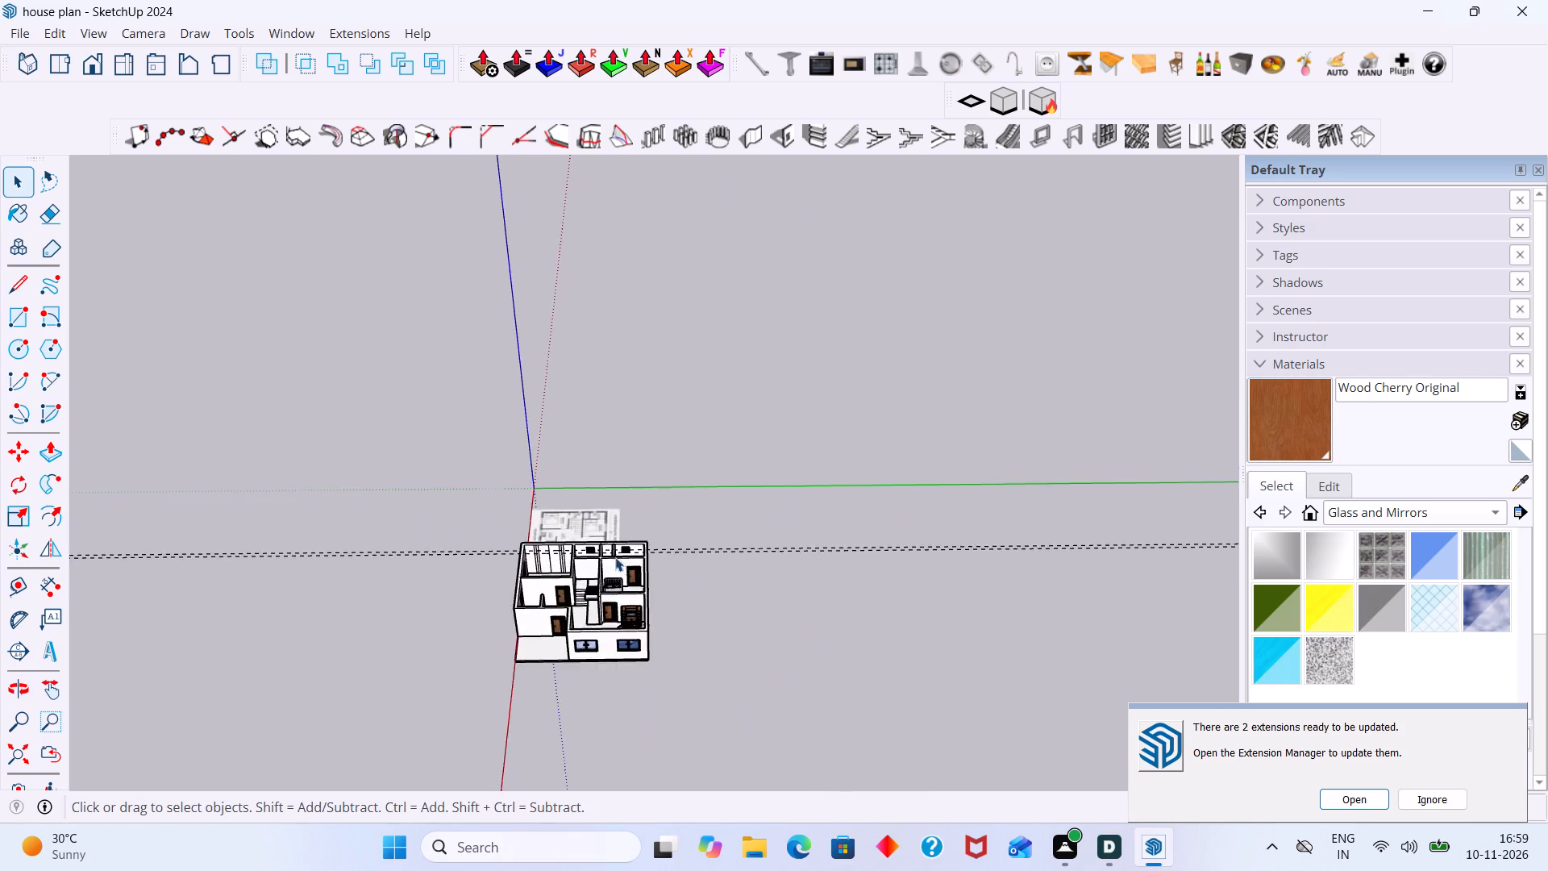
pyautogui.scroll(11, 615, 557)
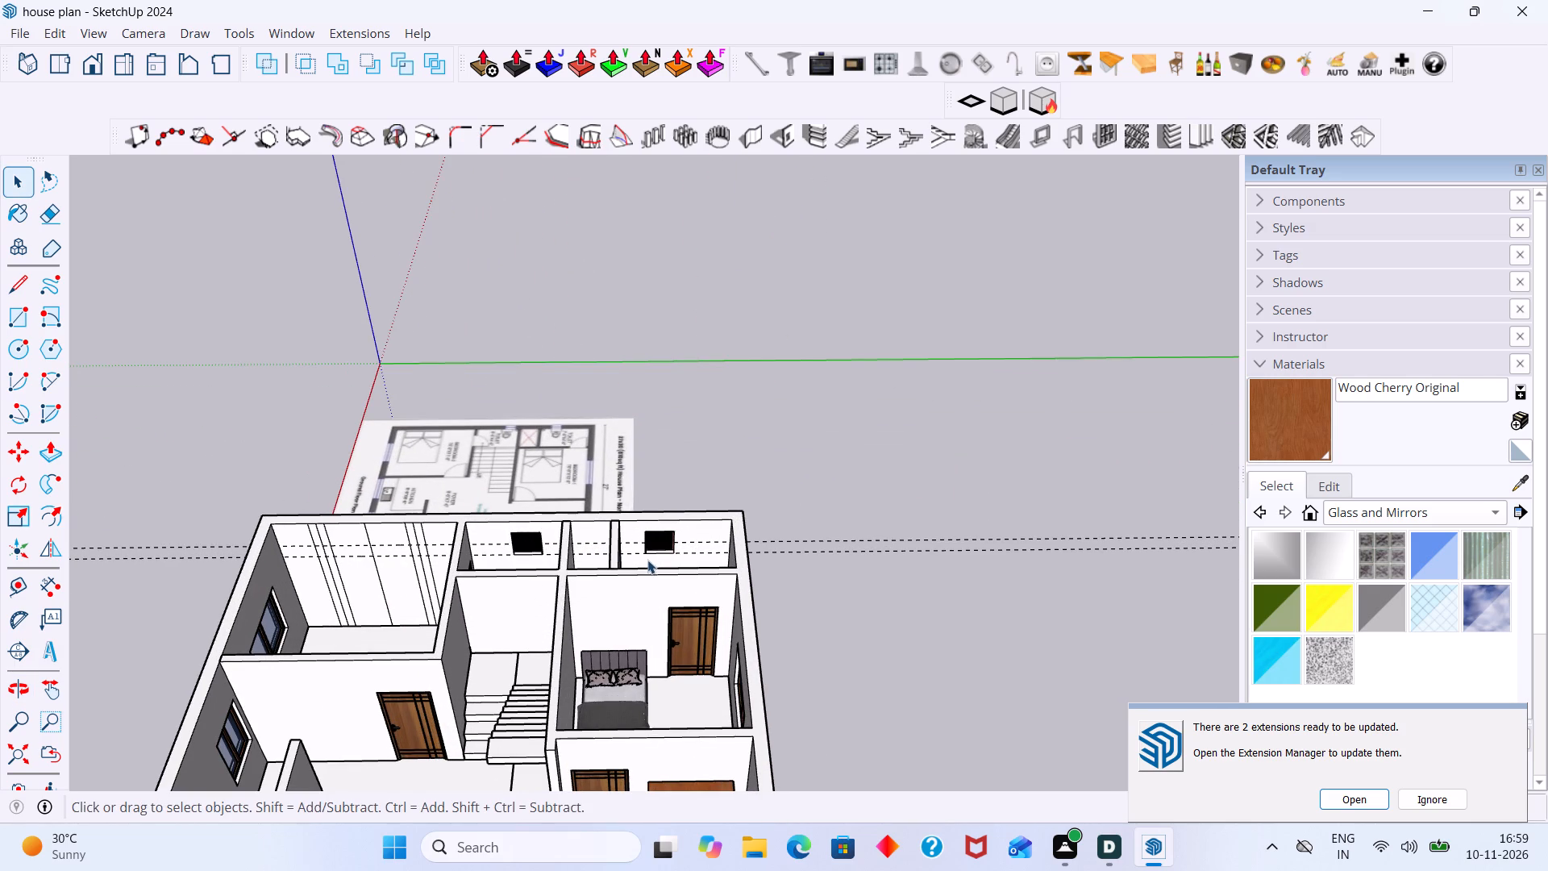
pyautogui.scroll(3, 326, 587)
pyautogui.scroll(-4, 482, 548)
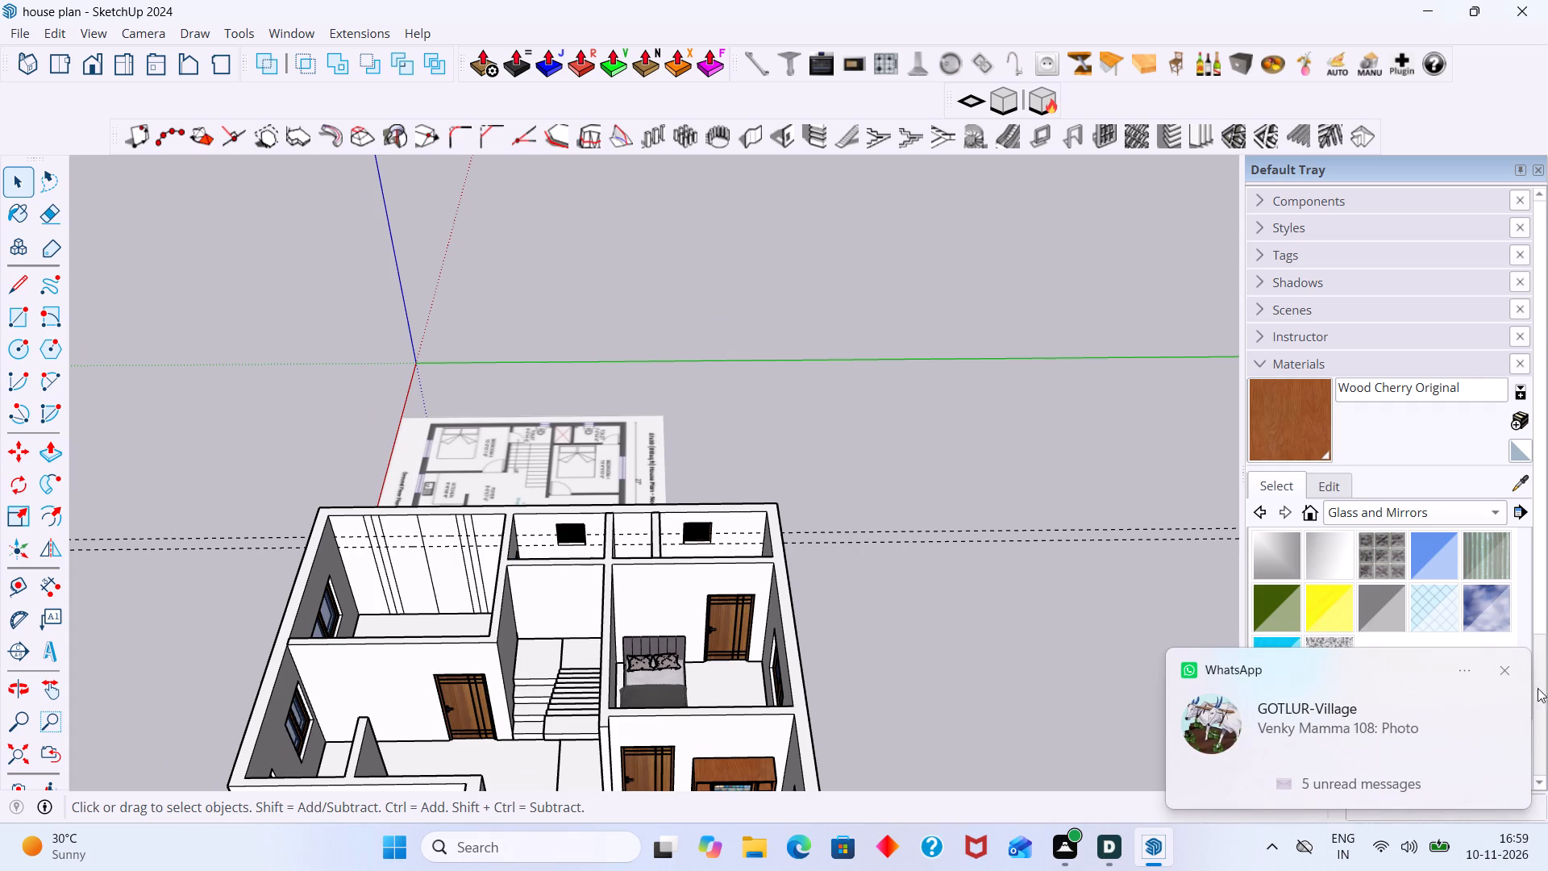
pyautogui.click(1513, 670)
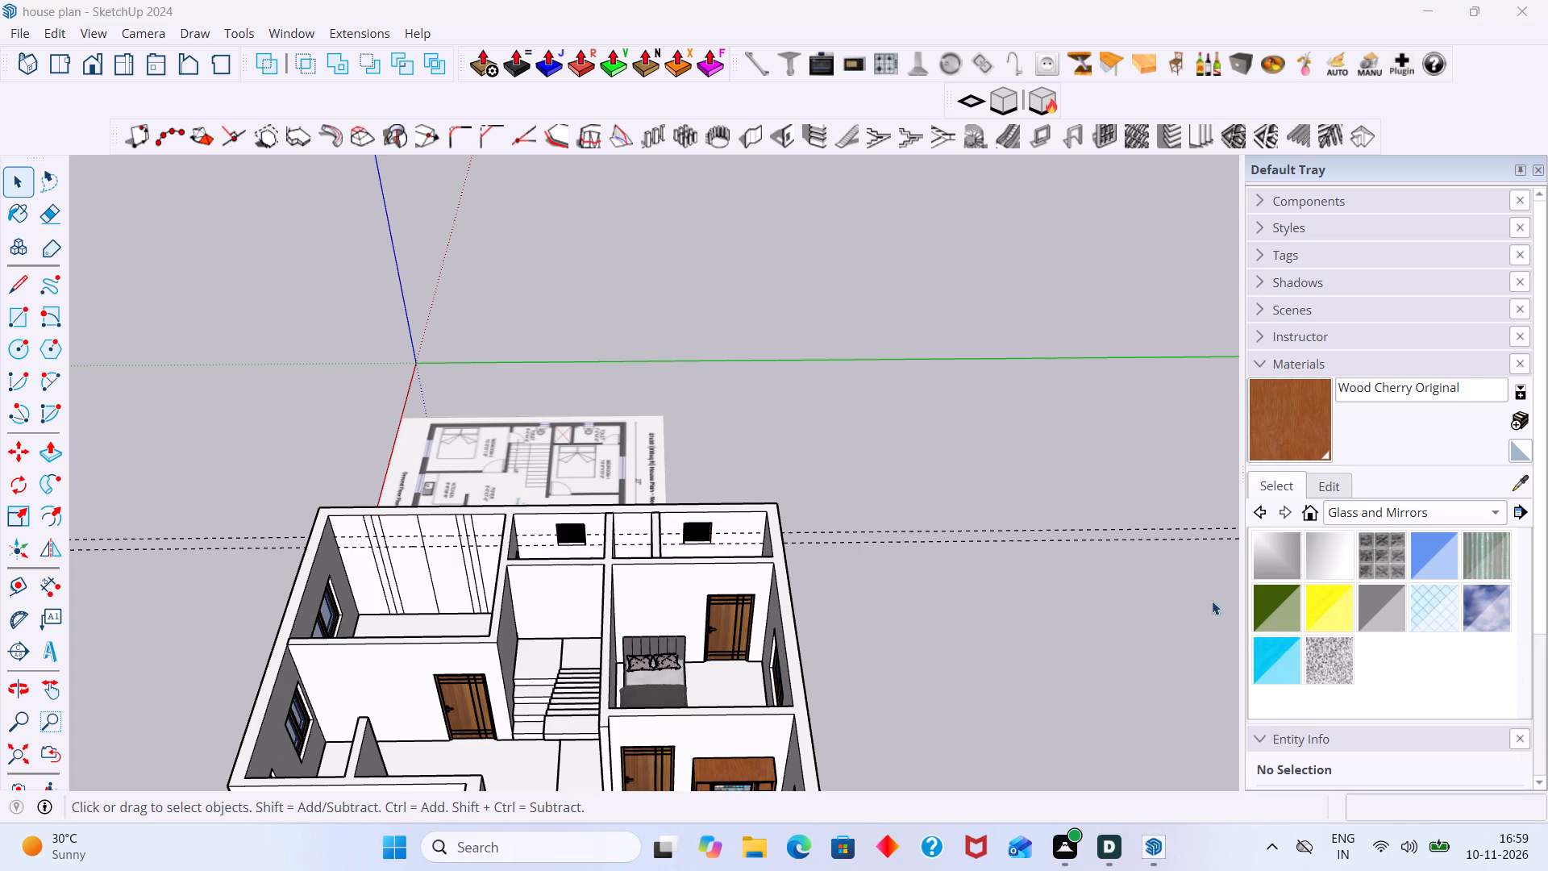
pyautogui.scroll(-4, 1189, 585)
pyautogui.keyDown('shift'); pyautogui.moveTo(958, 577); pyautogui.dragTo(639, 576, button='middle'); pyautogui.keyUp('shift')
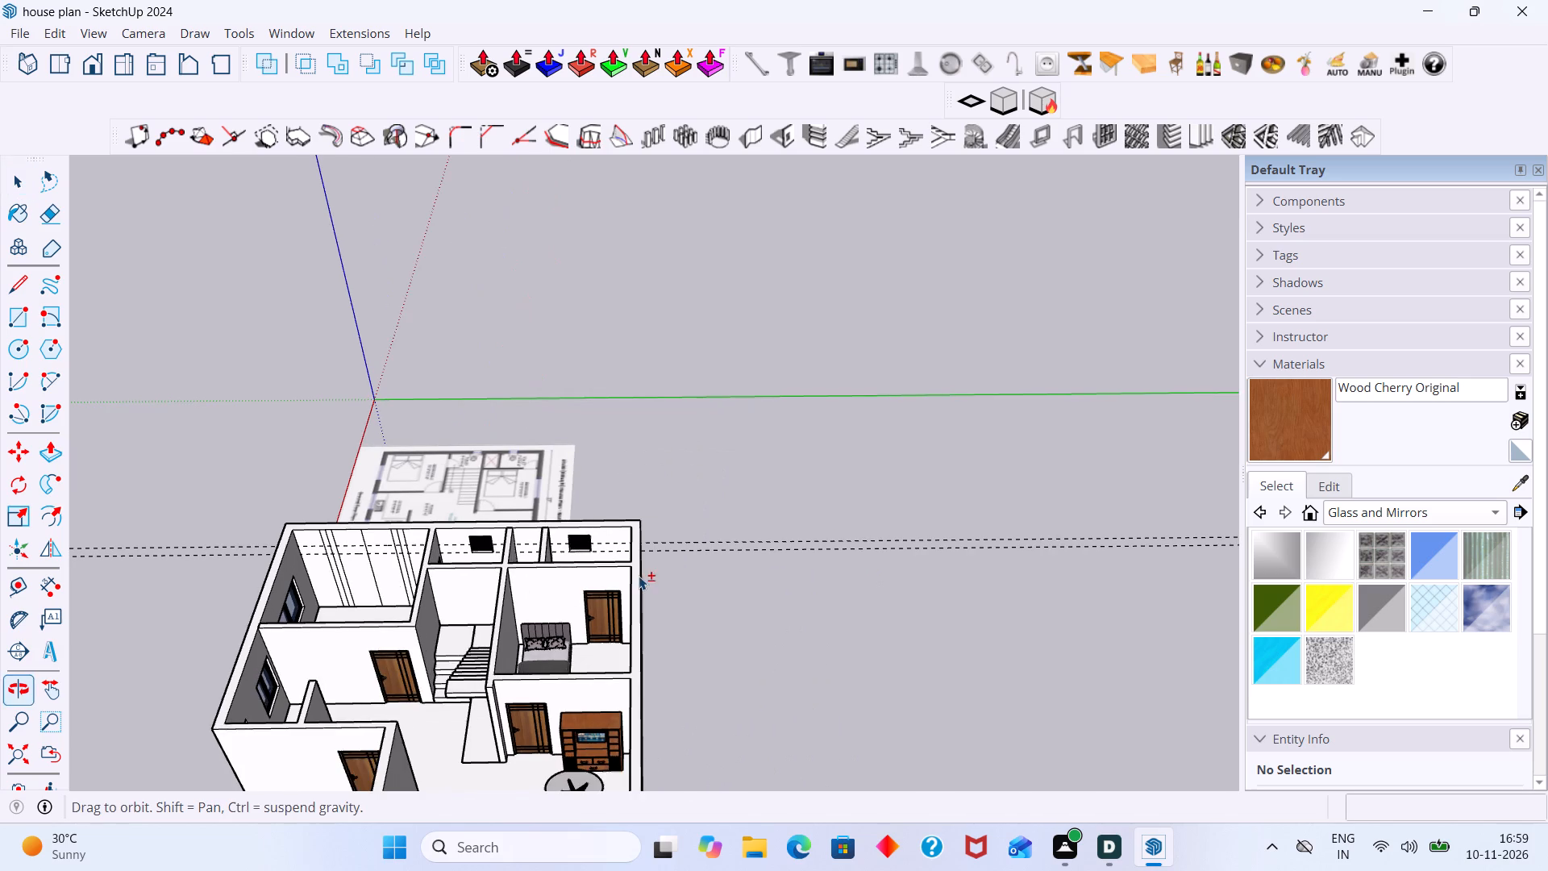
pyautogui.scroll(3, 506, 542)
pyautogui.scroll(8, 361, 527)
pyautogui.moveTo(394, 594); pyautogui.dragTo(455, 604, button='middle')
pyautogui.scroll(-7, 457, 604)
pyautogui.moveTo(467, 619); pyautogui.dragTo(419, 619, button='middle')
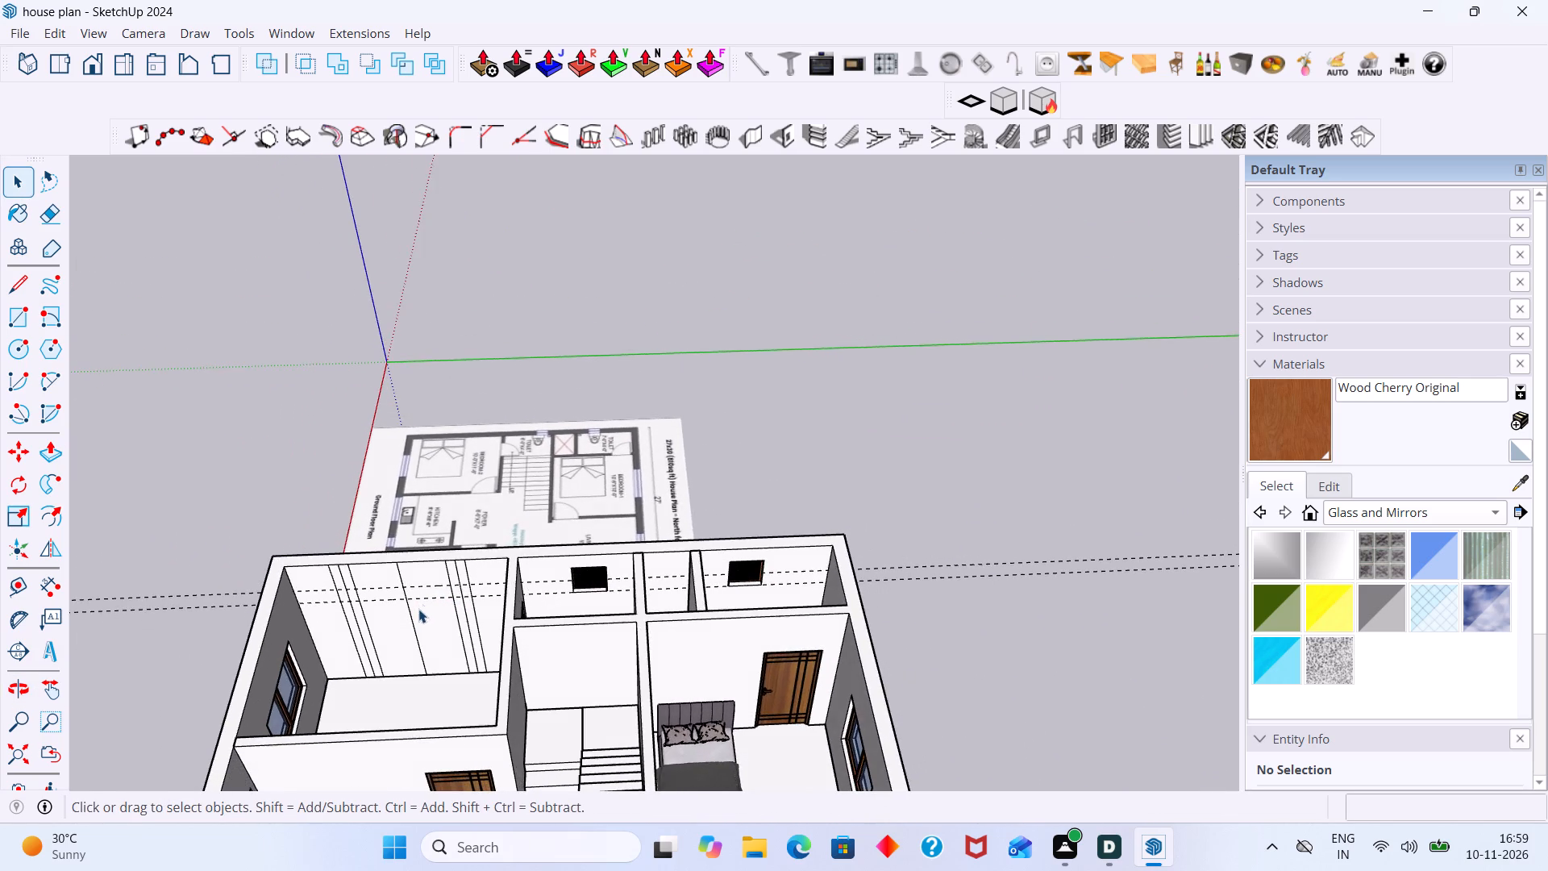
pyautogui.scroll(7, 424, 604)
pyautogui.scroll(3, 350, 597)
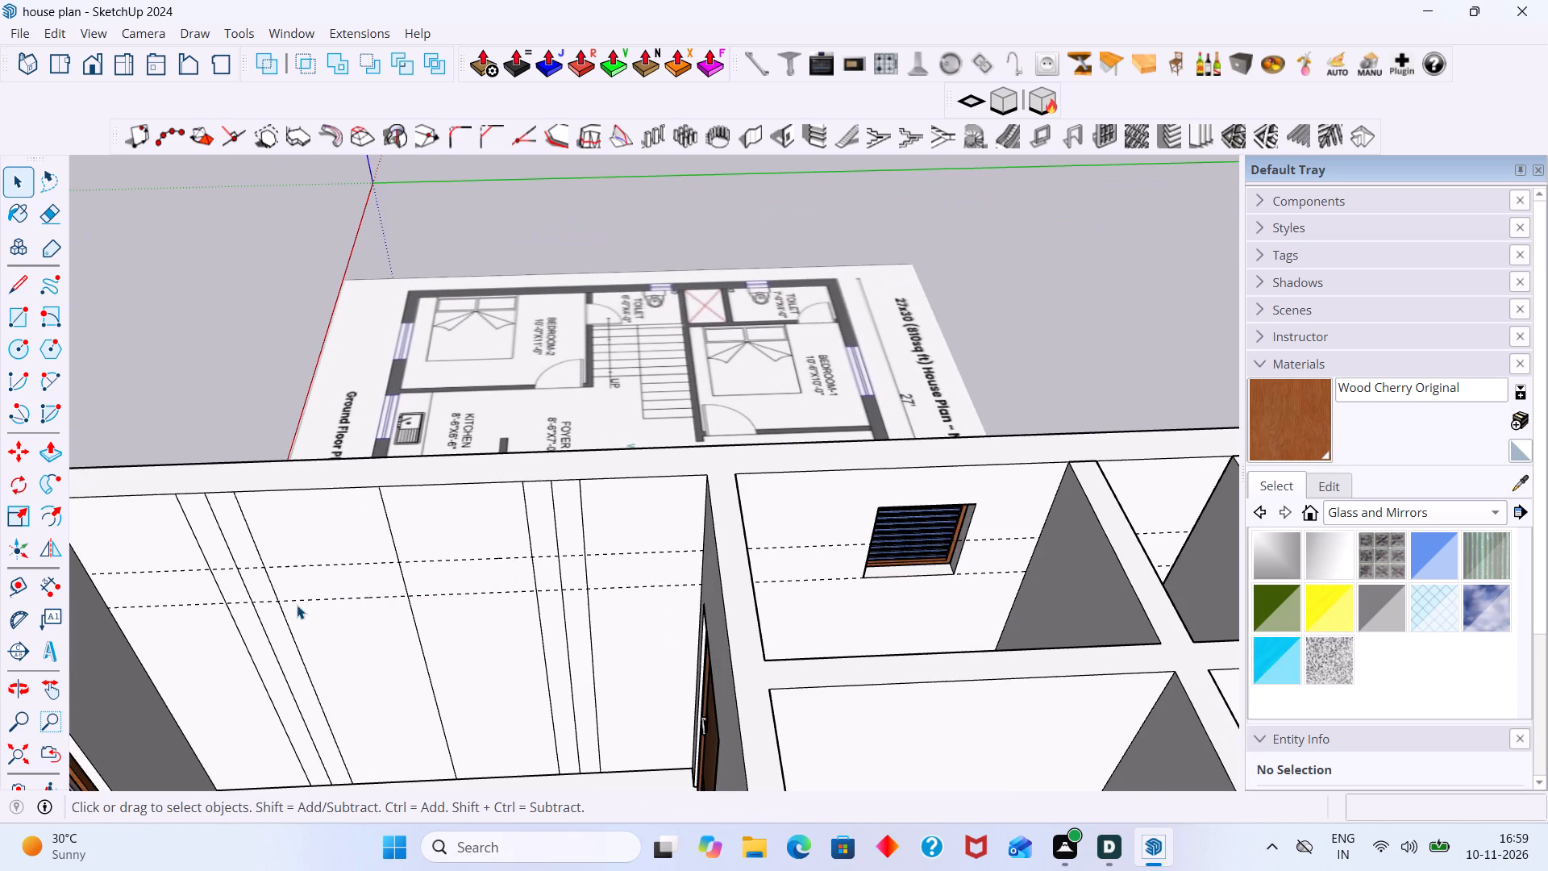
pyautogui.scroll(-6, 347, 582)
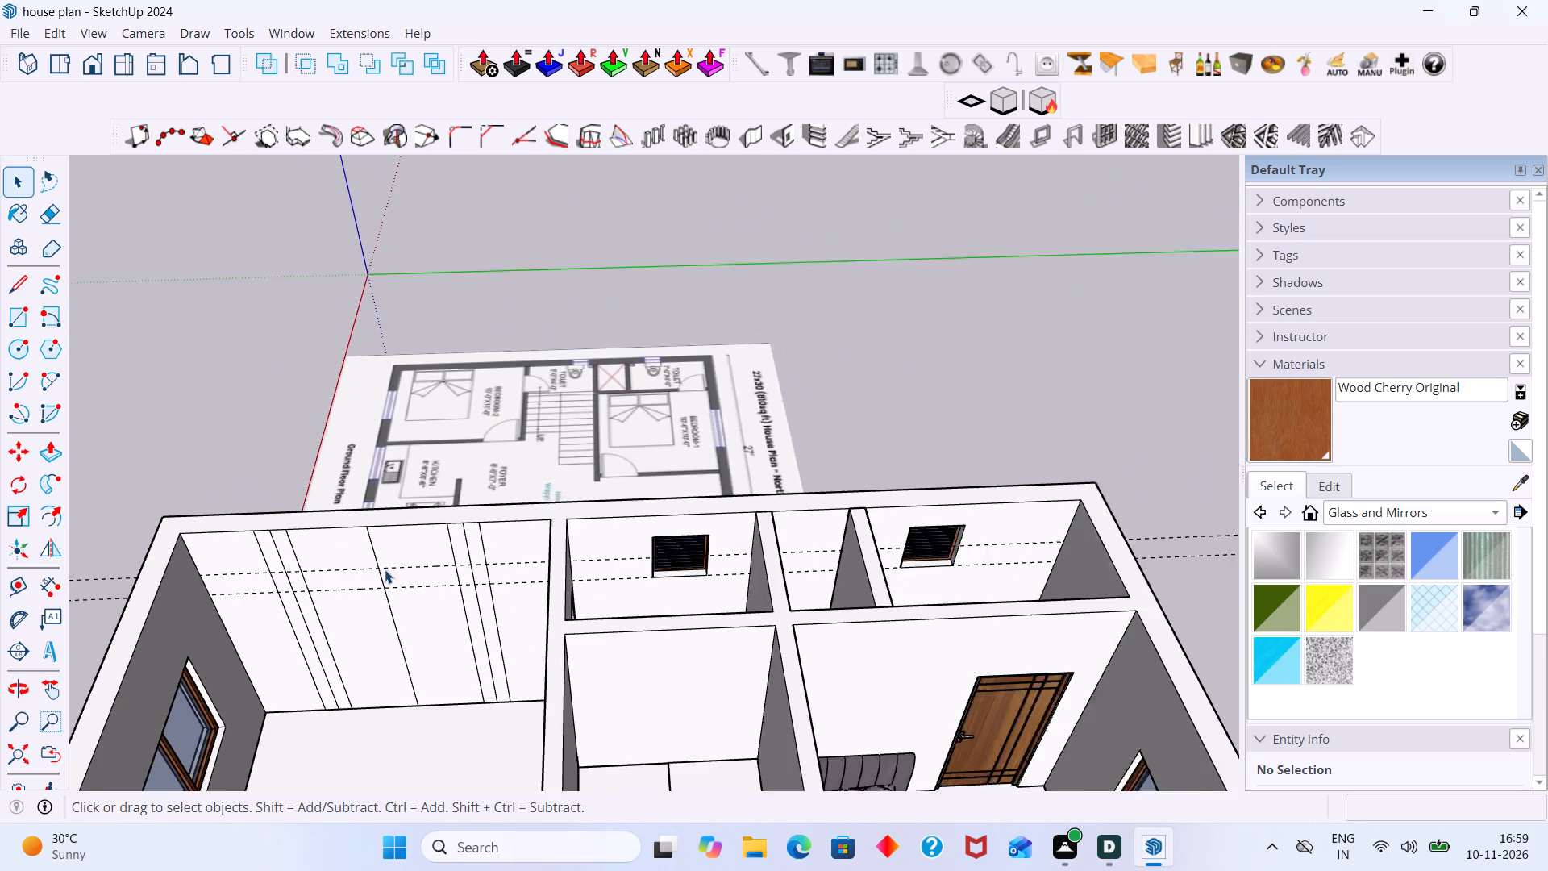
pyautogui.scroll(-2, 385, 569)
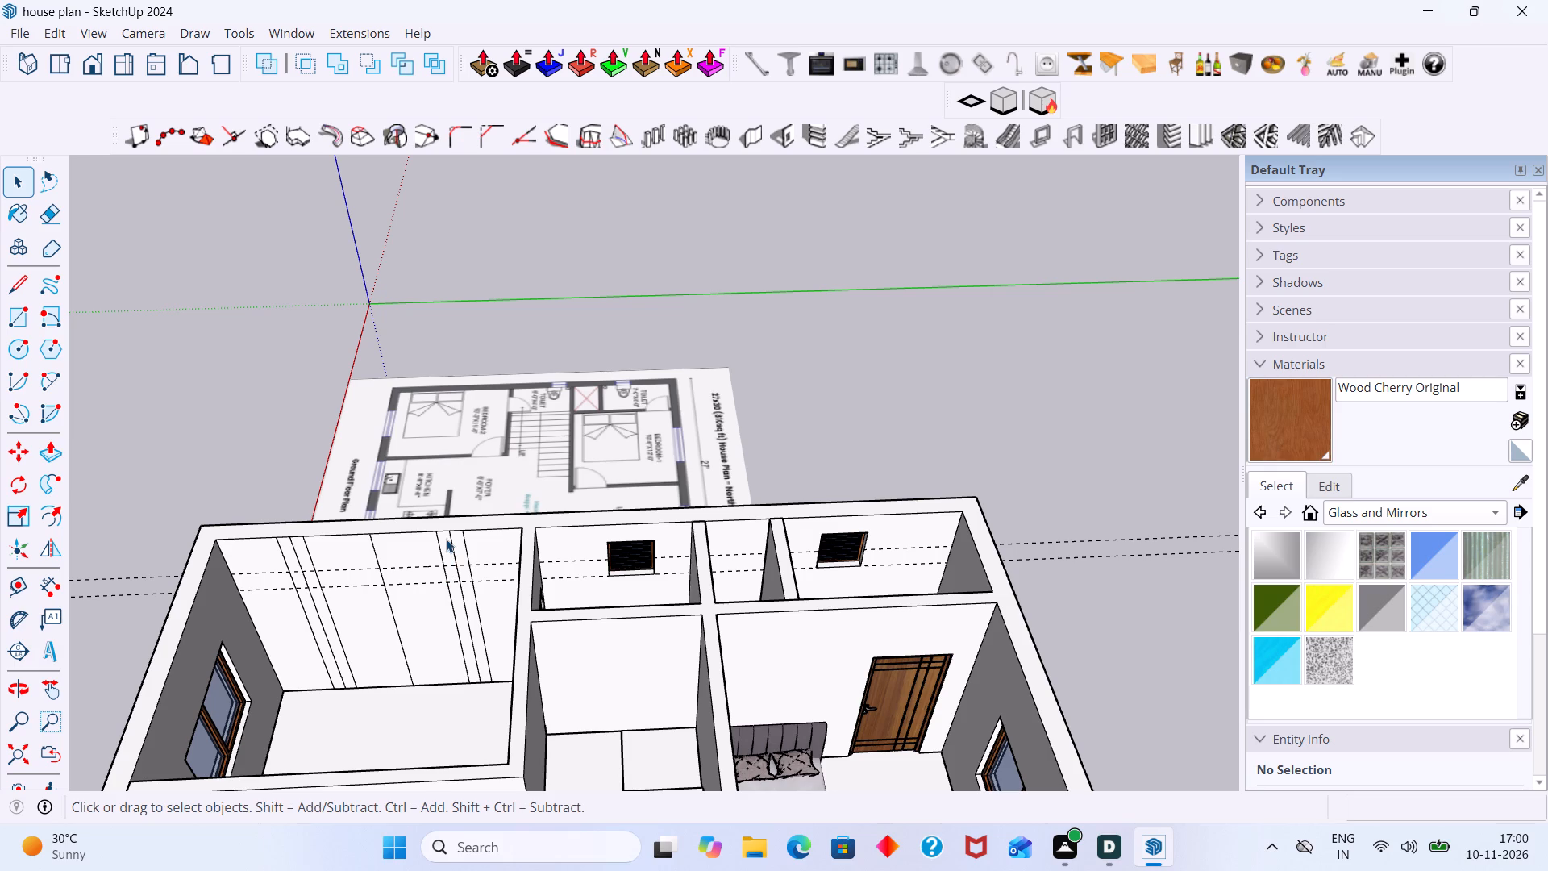
pyautogui.click(1004, 459)
pyautogui.scroll(-6, 1022, 463)
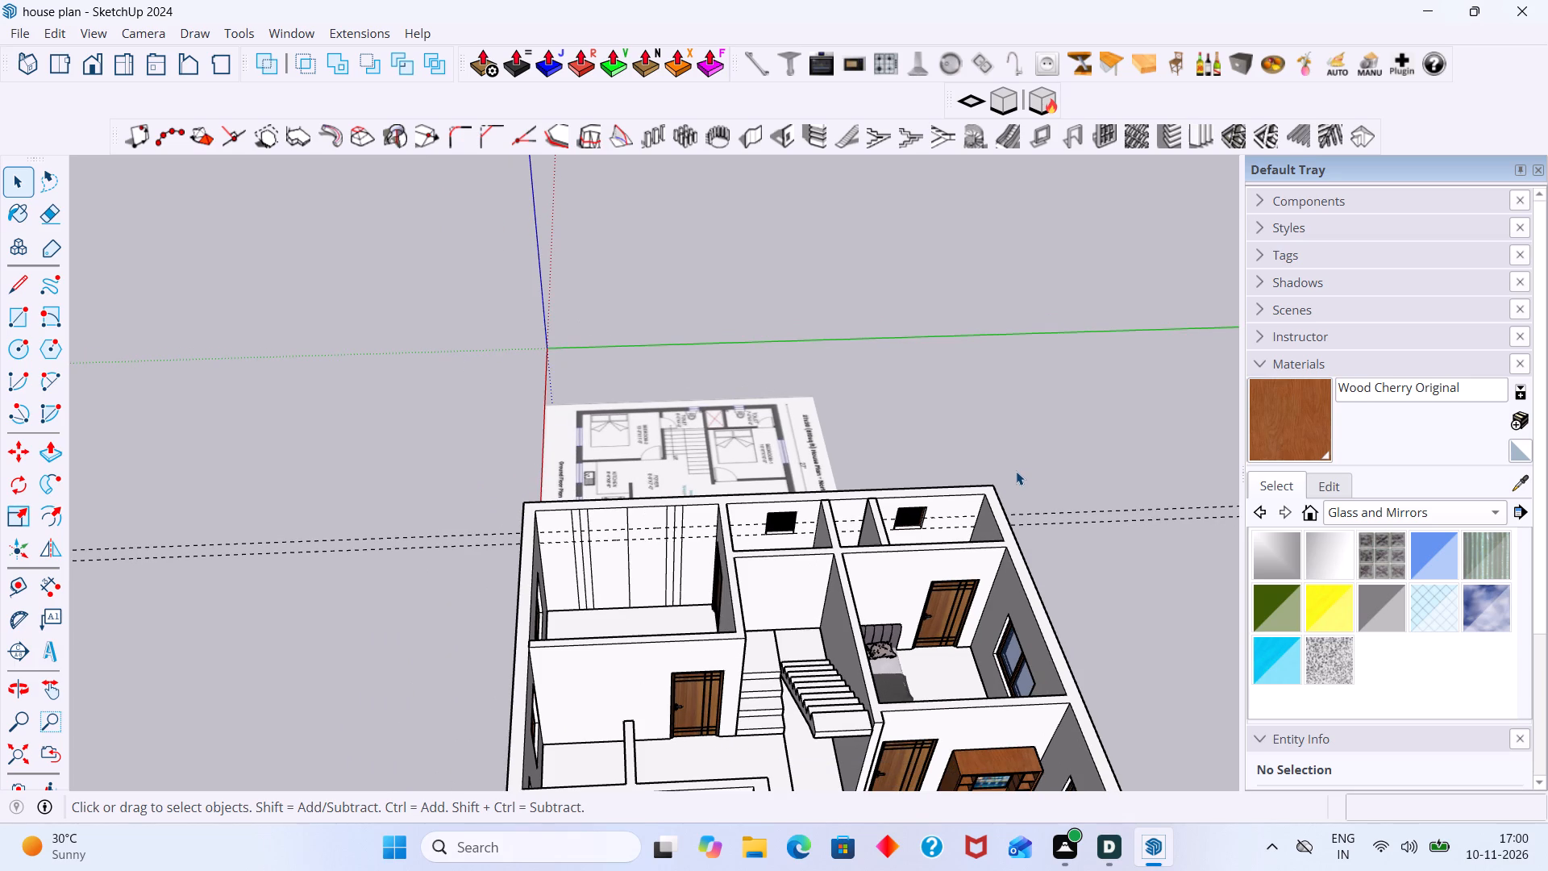
pyautogui.scroll(-5, 1079, 561)
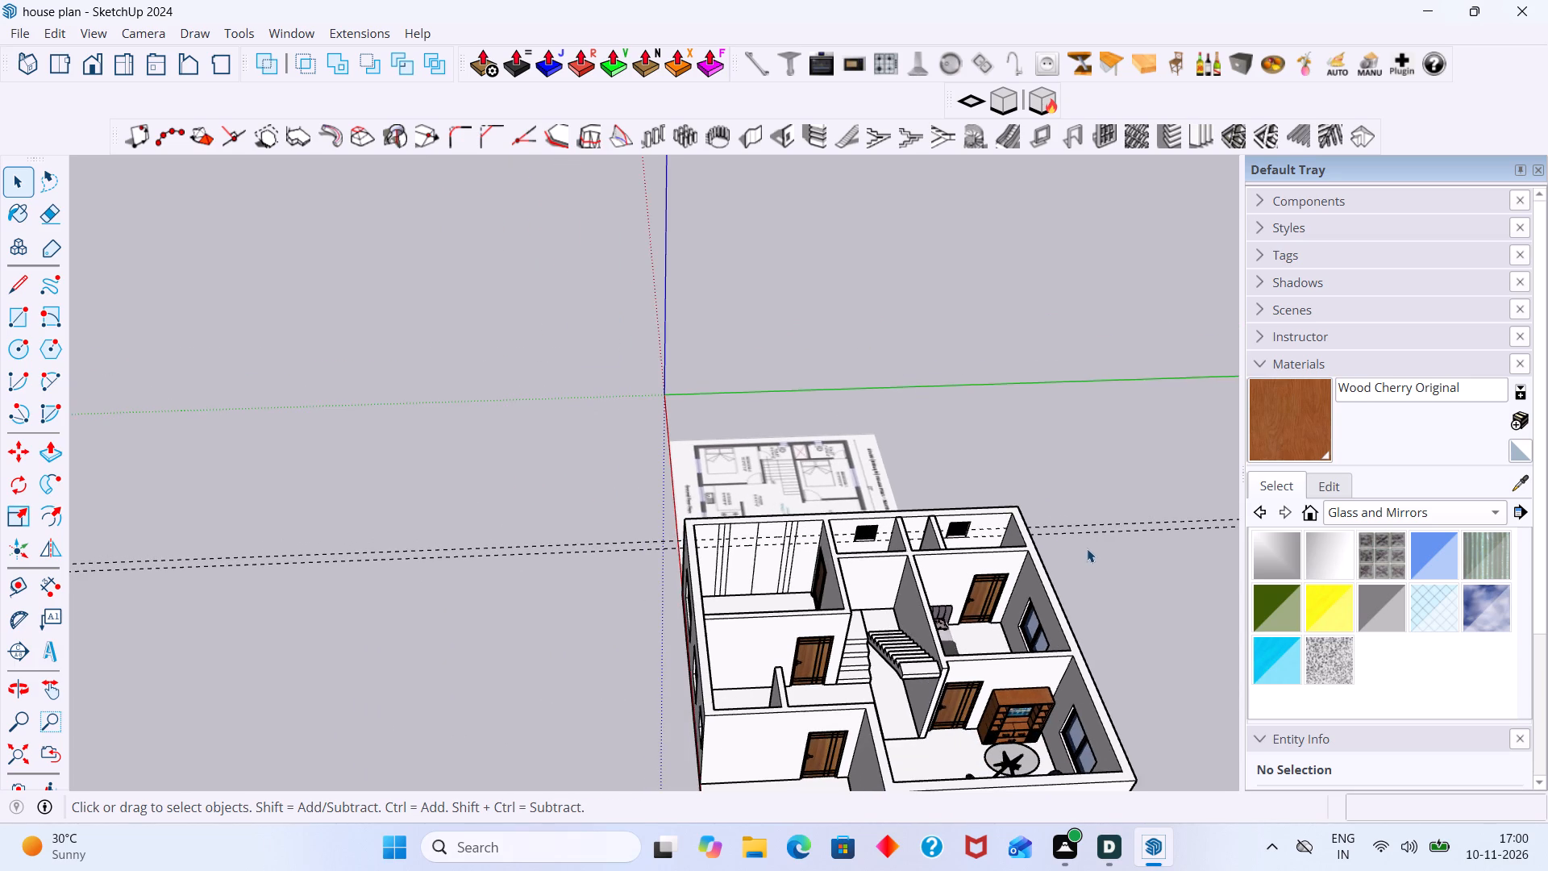
pyautogui.keyDown('shift'); pyautogui.moveTo(1084, 548); pyautogui.dragTo(816, 506, button='middle'); pyautogui.keyUp('shift')
pyautogui.scroll(-3, 921, 506)
pyautogui.scroll(4, 921, 502)
pyautogui.keyDown('shift'); pyautogui.moveTo(873, 486); pyautogui.dragTo(831, 486, button='middle'); pyautogui.keyUp('shift')
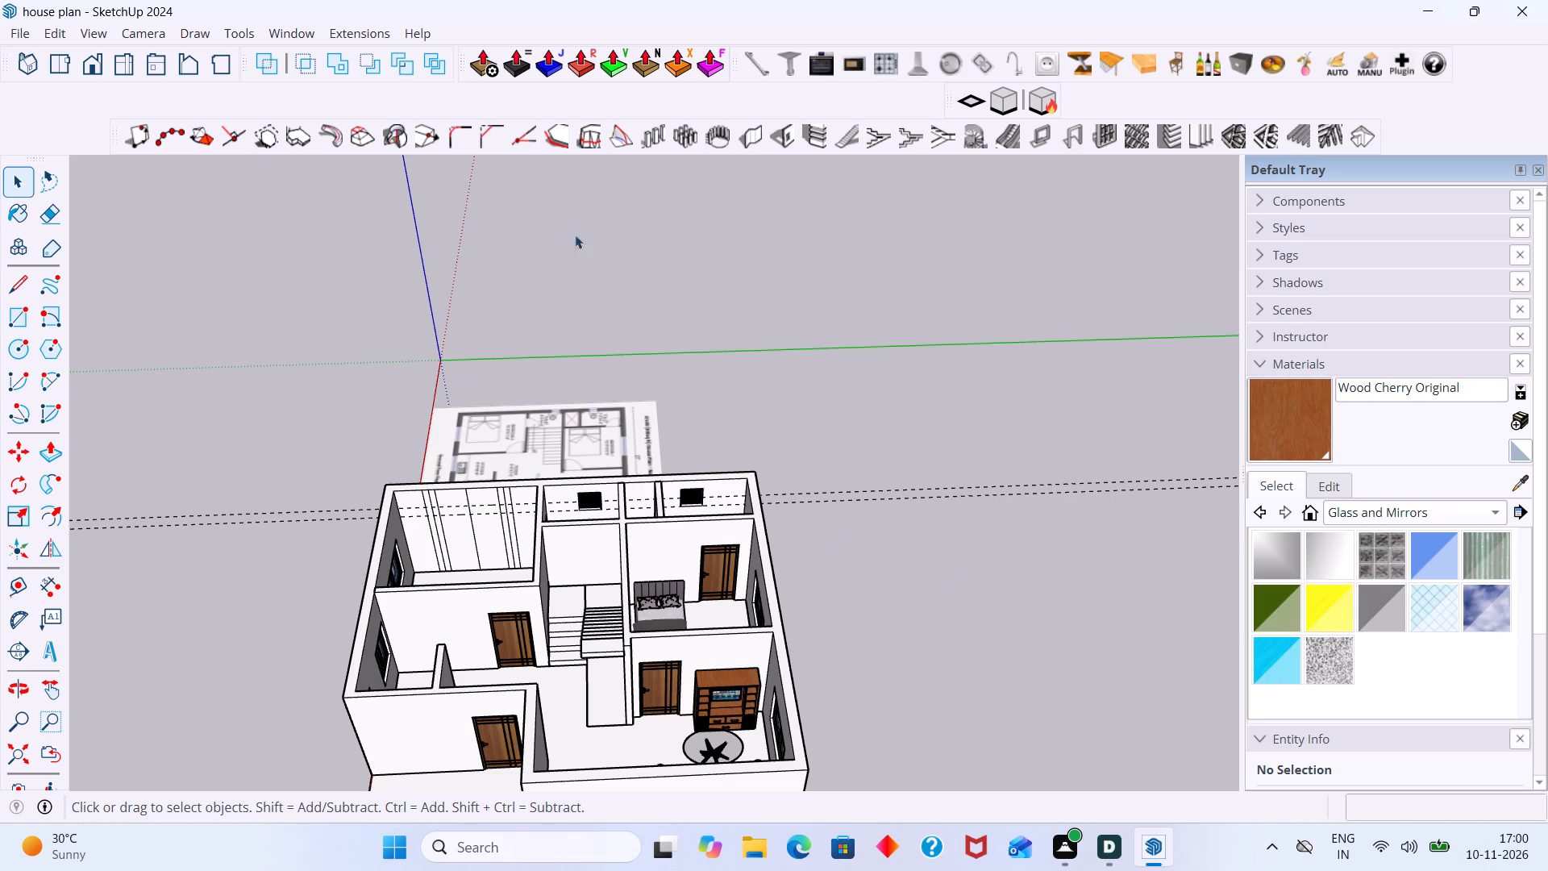
# Draw a two-point arc about 1' 1 7/16" long between the guides, joining the window-side strip's middle line to its inner line.
pyautogui.scroll(8, 477, 494)
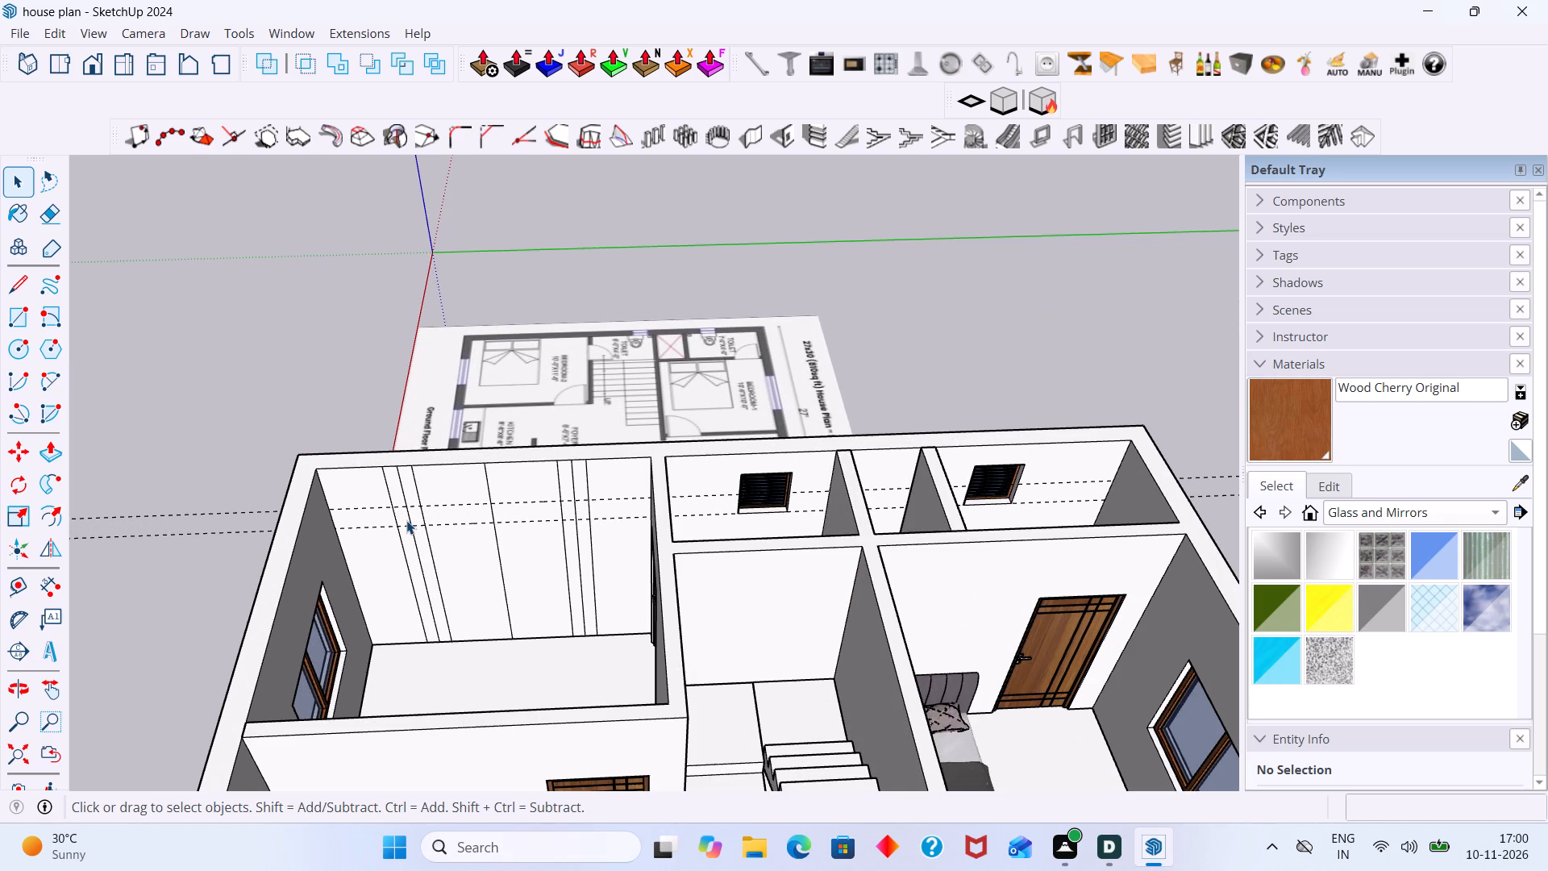
pyautogui.scroll(3, 396, 527)
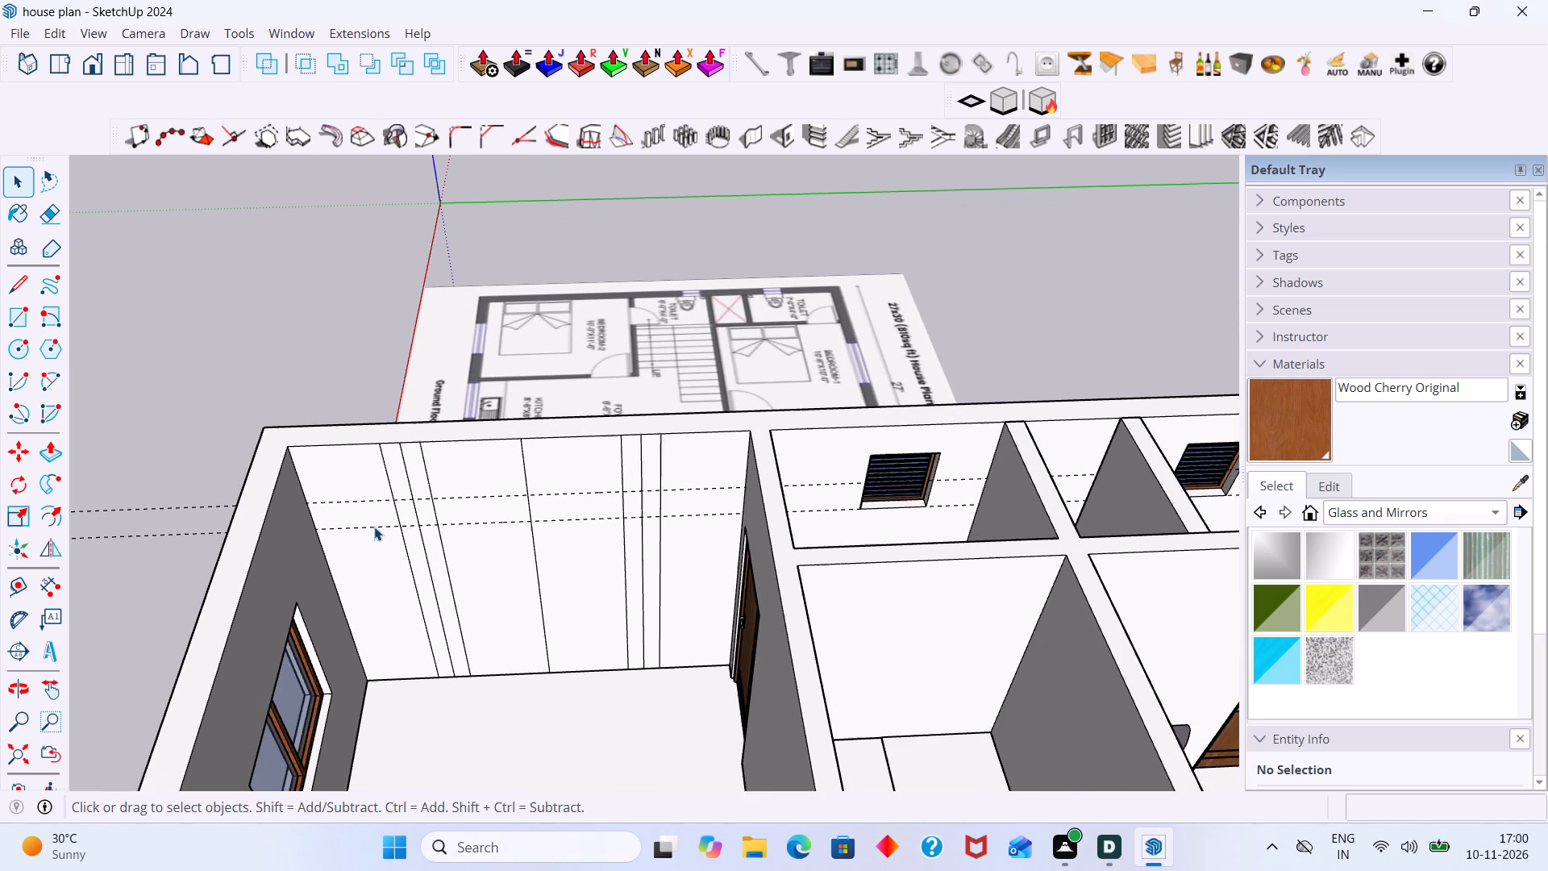
pyautogui.scroll(3, 374, 527)
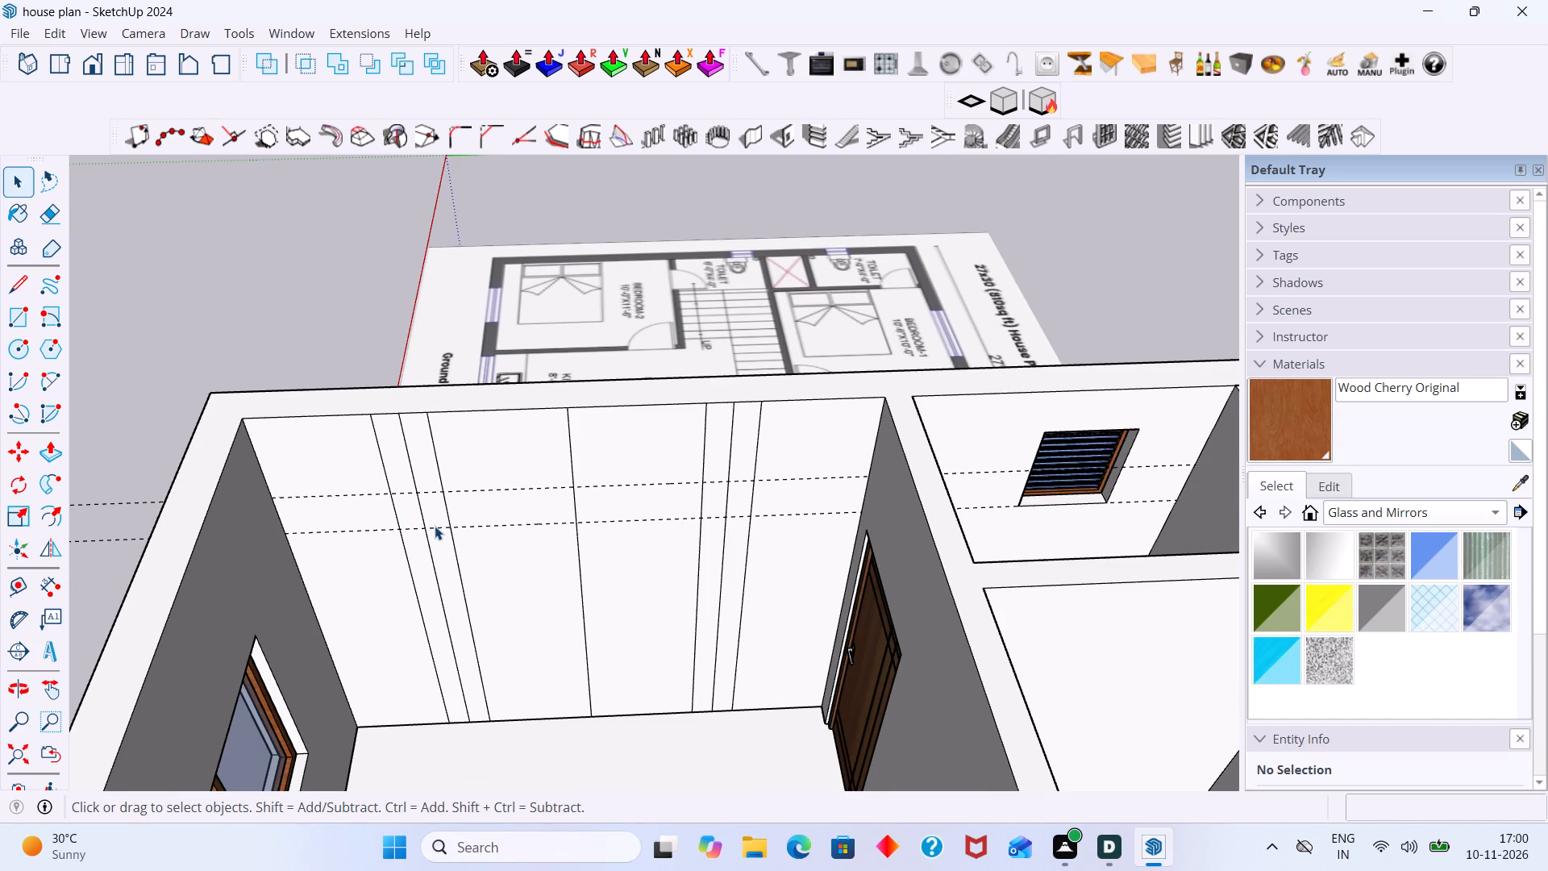
pyautogui.press('a')
pyautogui.scroll(5, 431, 535)
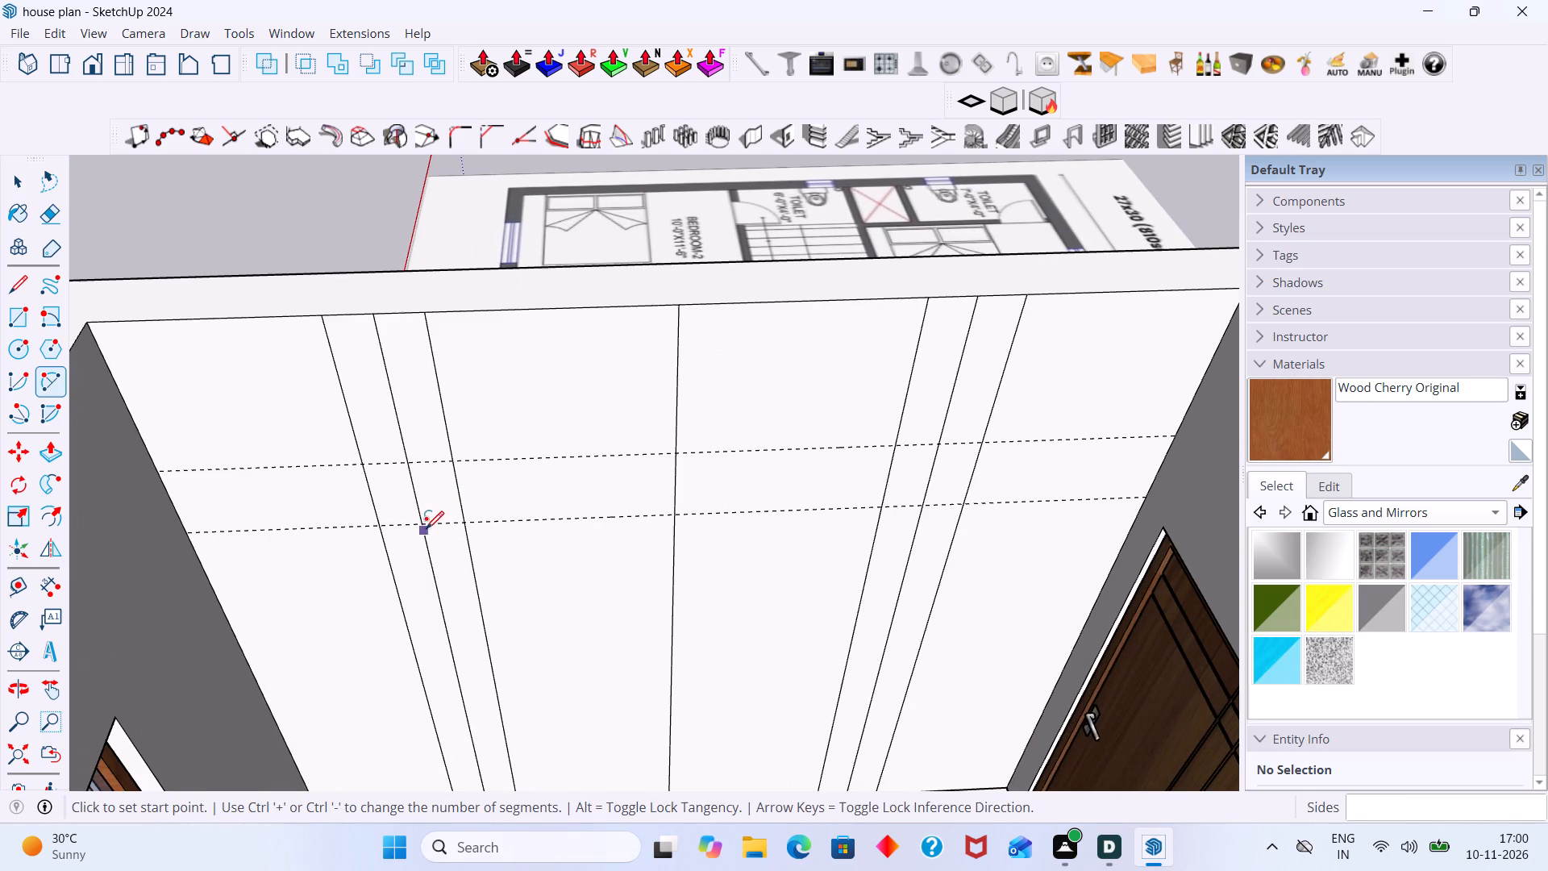
pyautogui.click(425, 526)
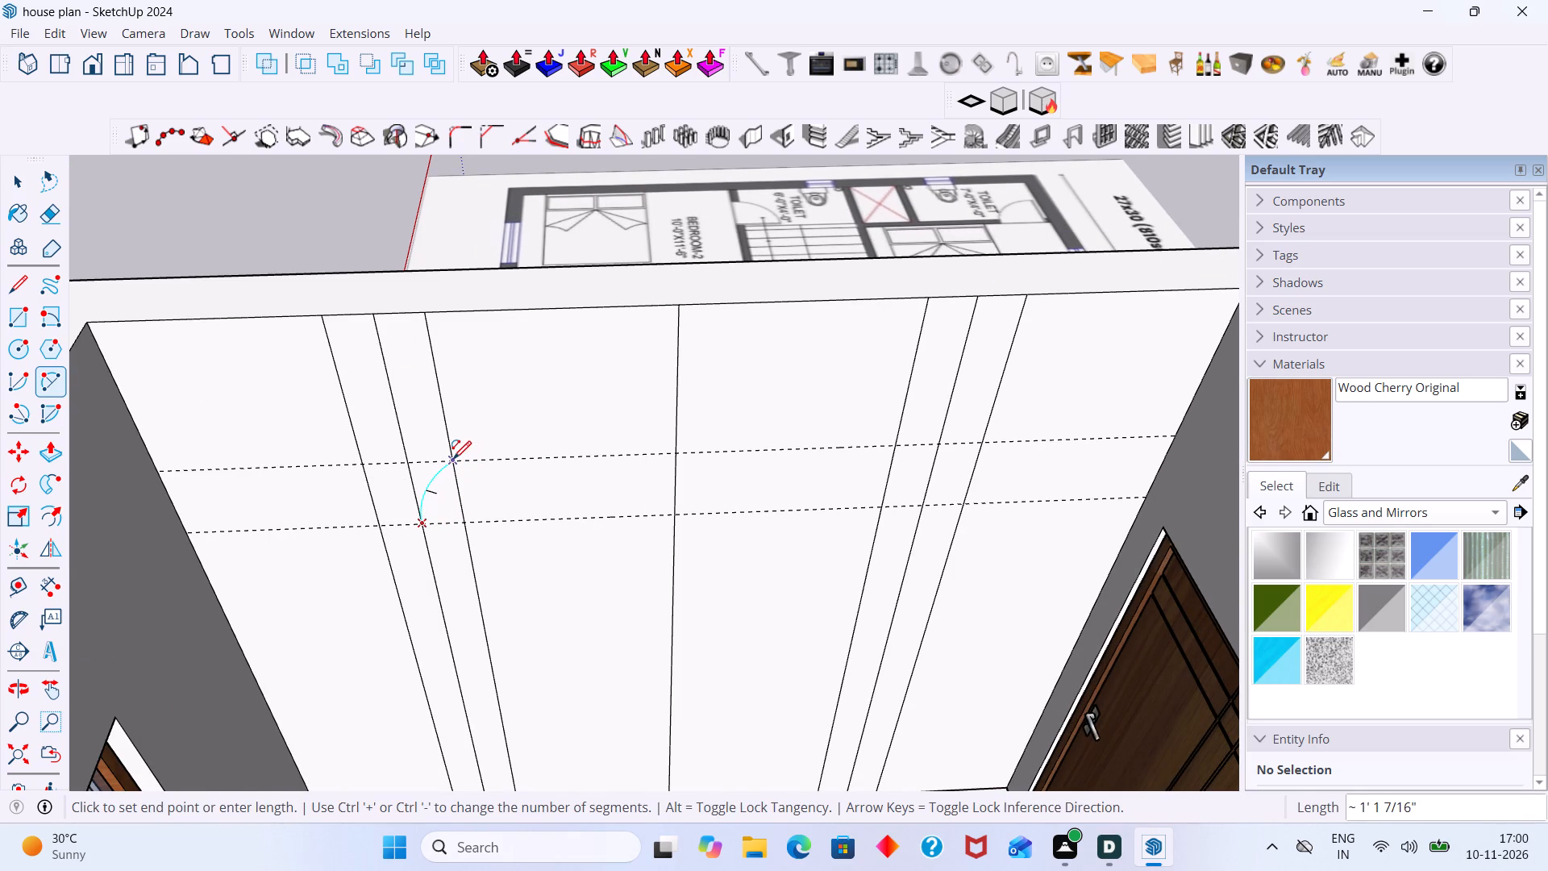
pyautogui.scroll(1, 452, 459)
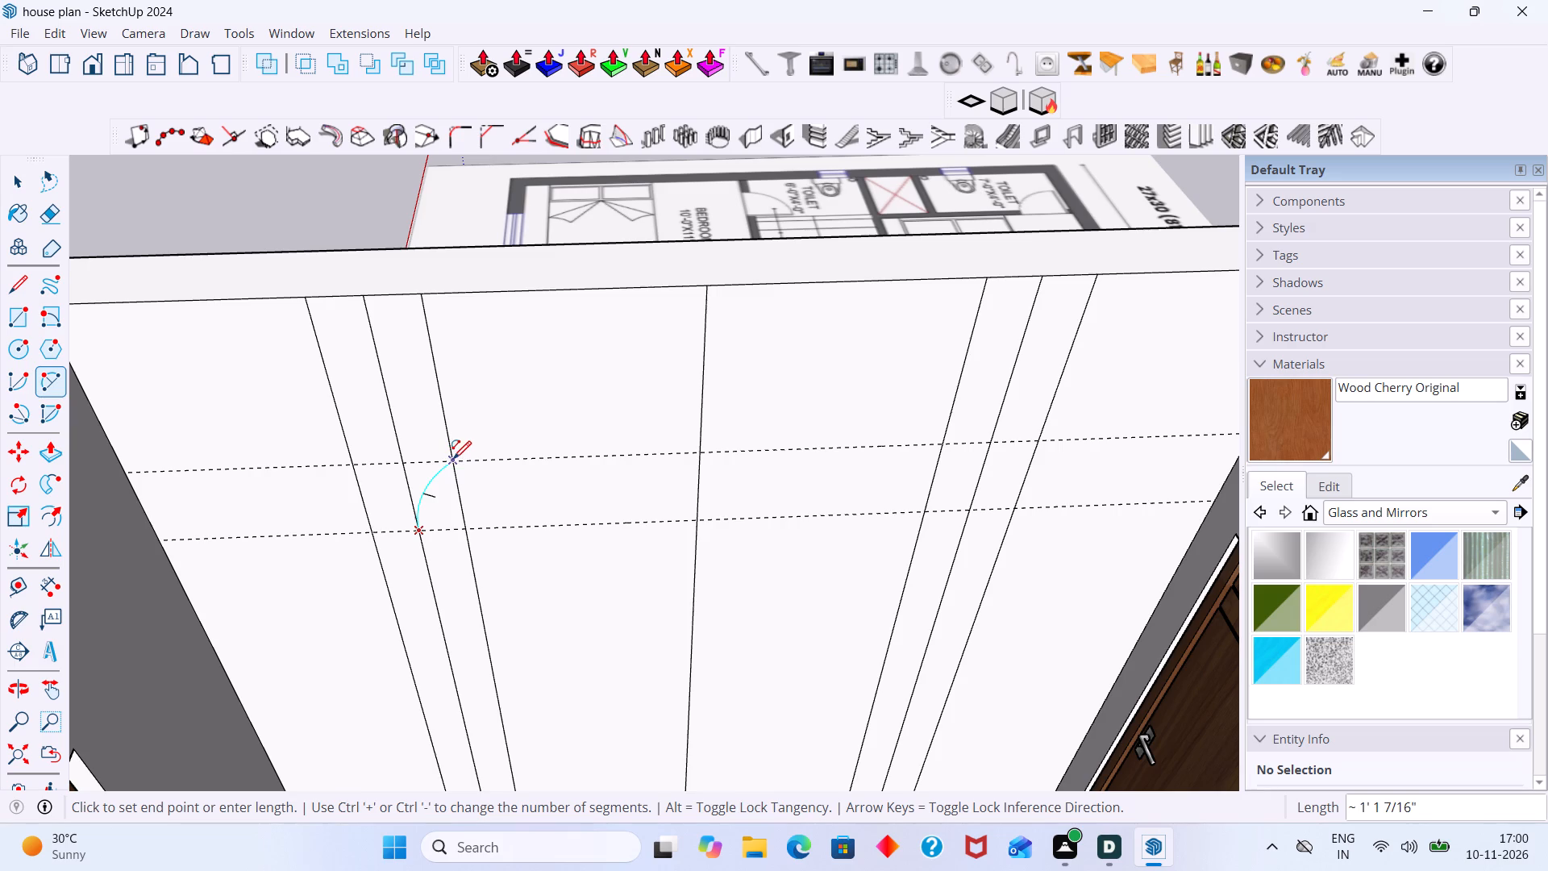
pyautogui.scroll(15, 472, 458)
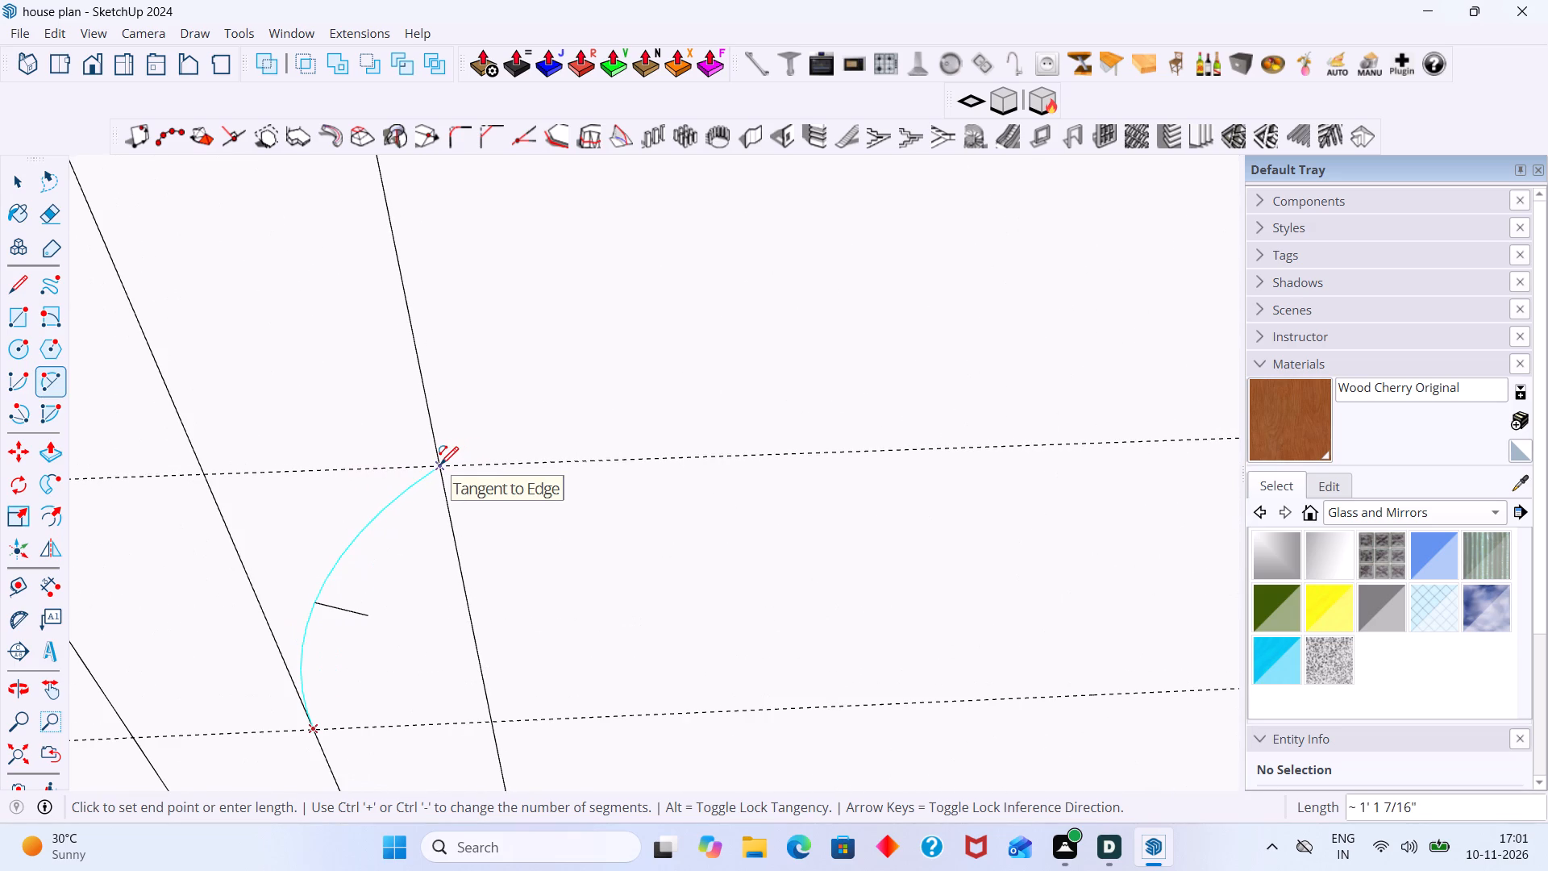
pyautogui.click(440, 465)
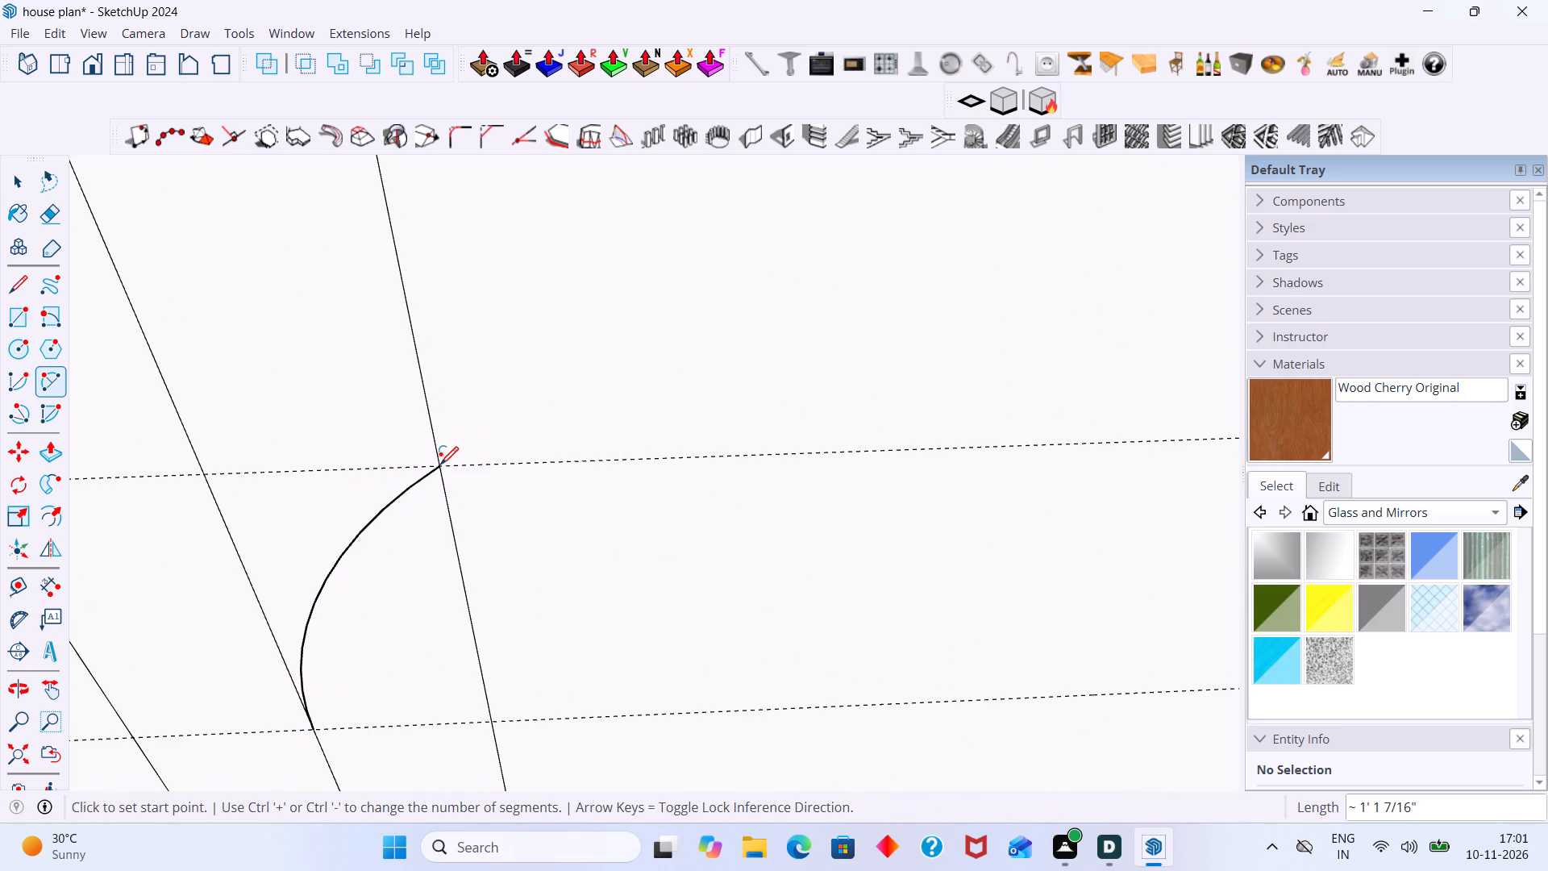
pyautogui.press('space')
# Draw a matching arc about 1' 1 7/16" long between the guides, from the door-side strip's middle line to its inner line.
pyautogui.scroll(-16, 458, 485)
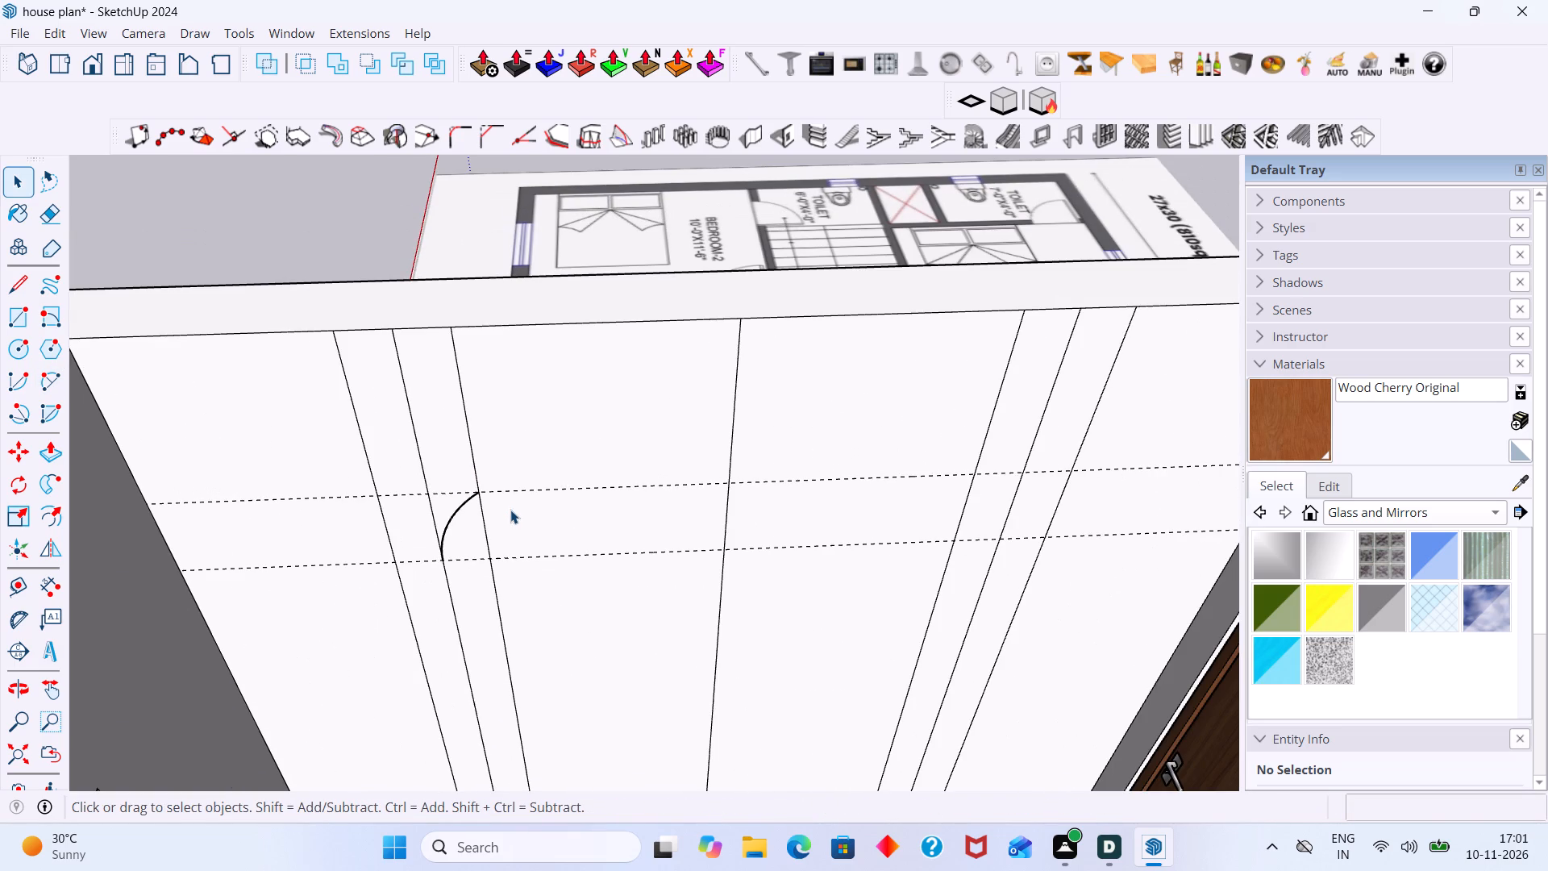
pyautogui.scroll(2, 538, 511)
pyautogui.scroll(-8, 539, 511)
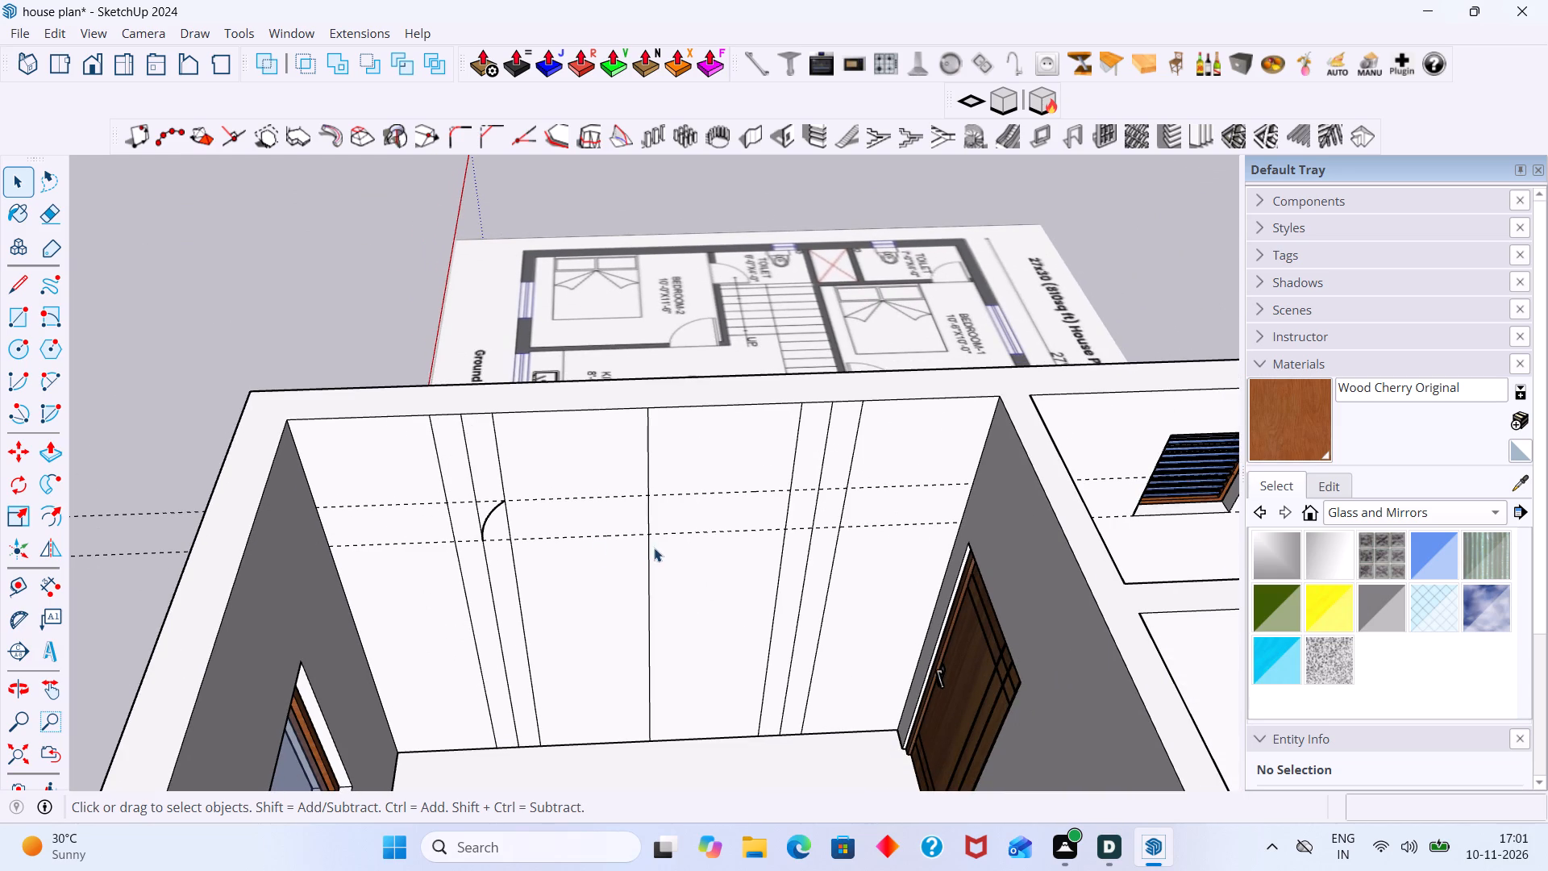
pyautogui.press('a')
pyautogui.scroll(1, 864, 560)
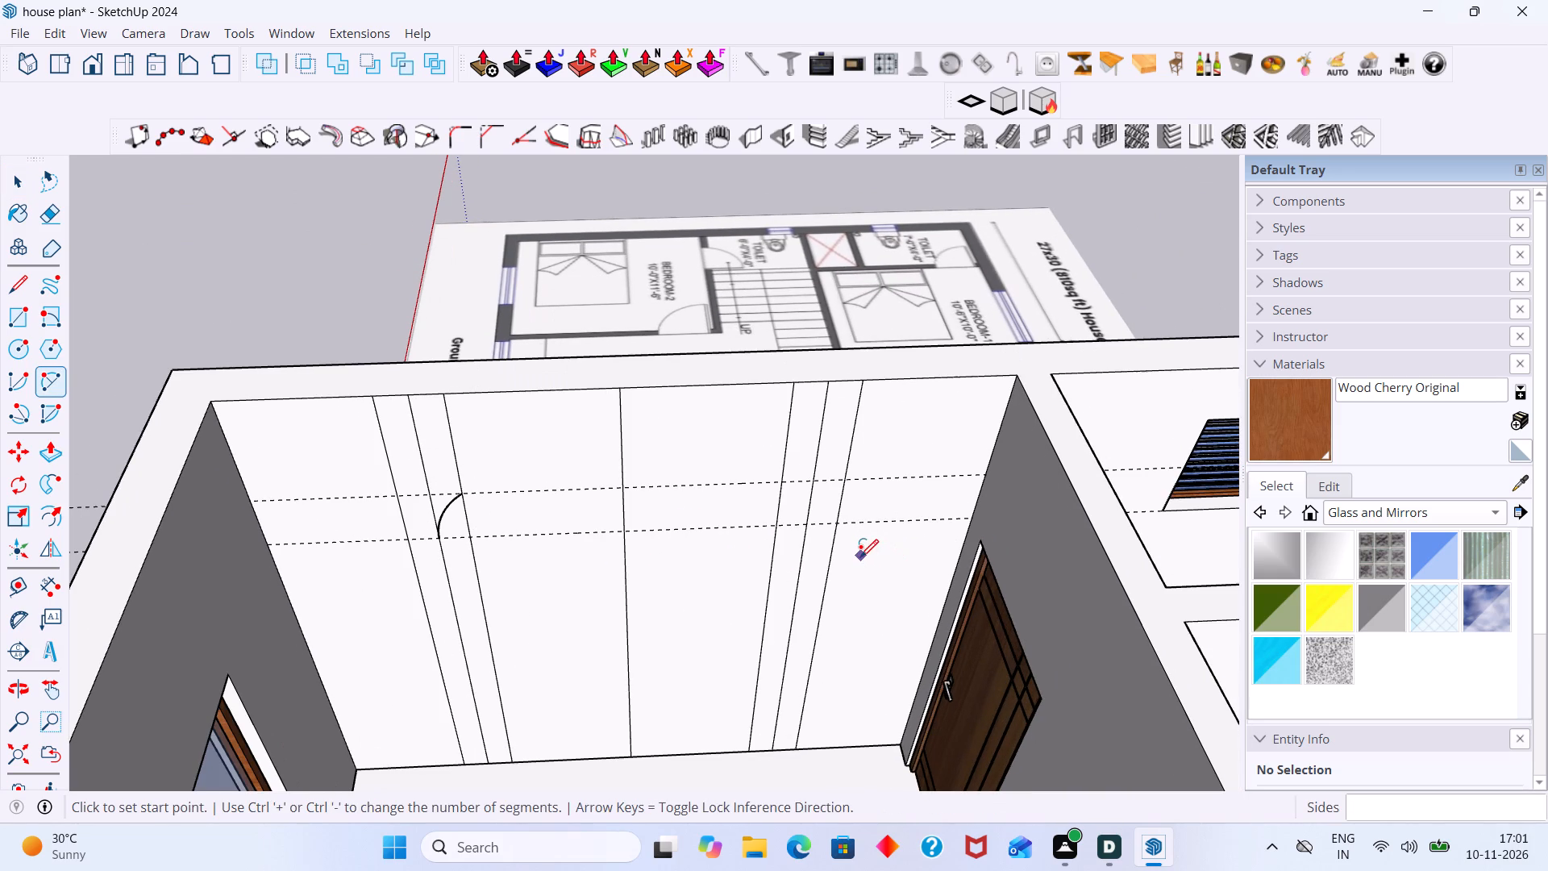
pyautogui.scroll(5, 849, 552)
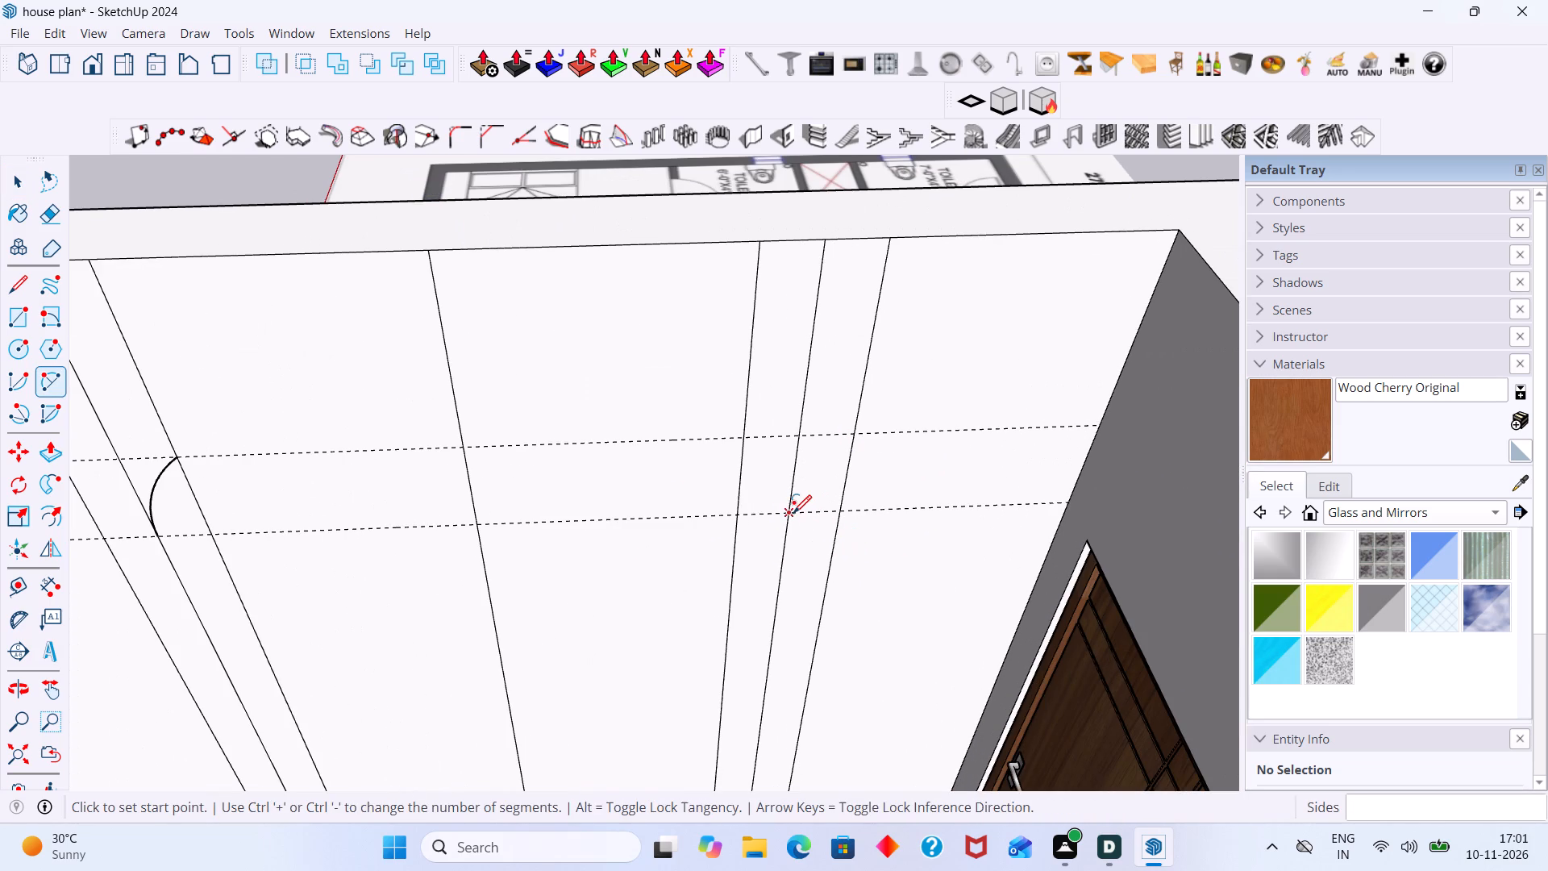
pyautogui.click(793, 513)
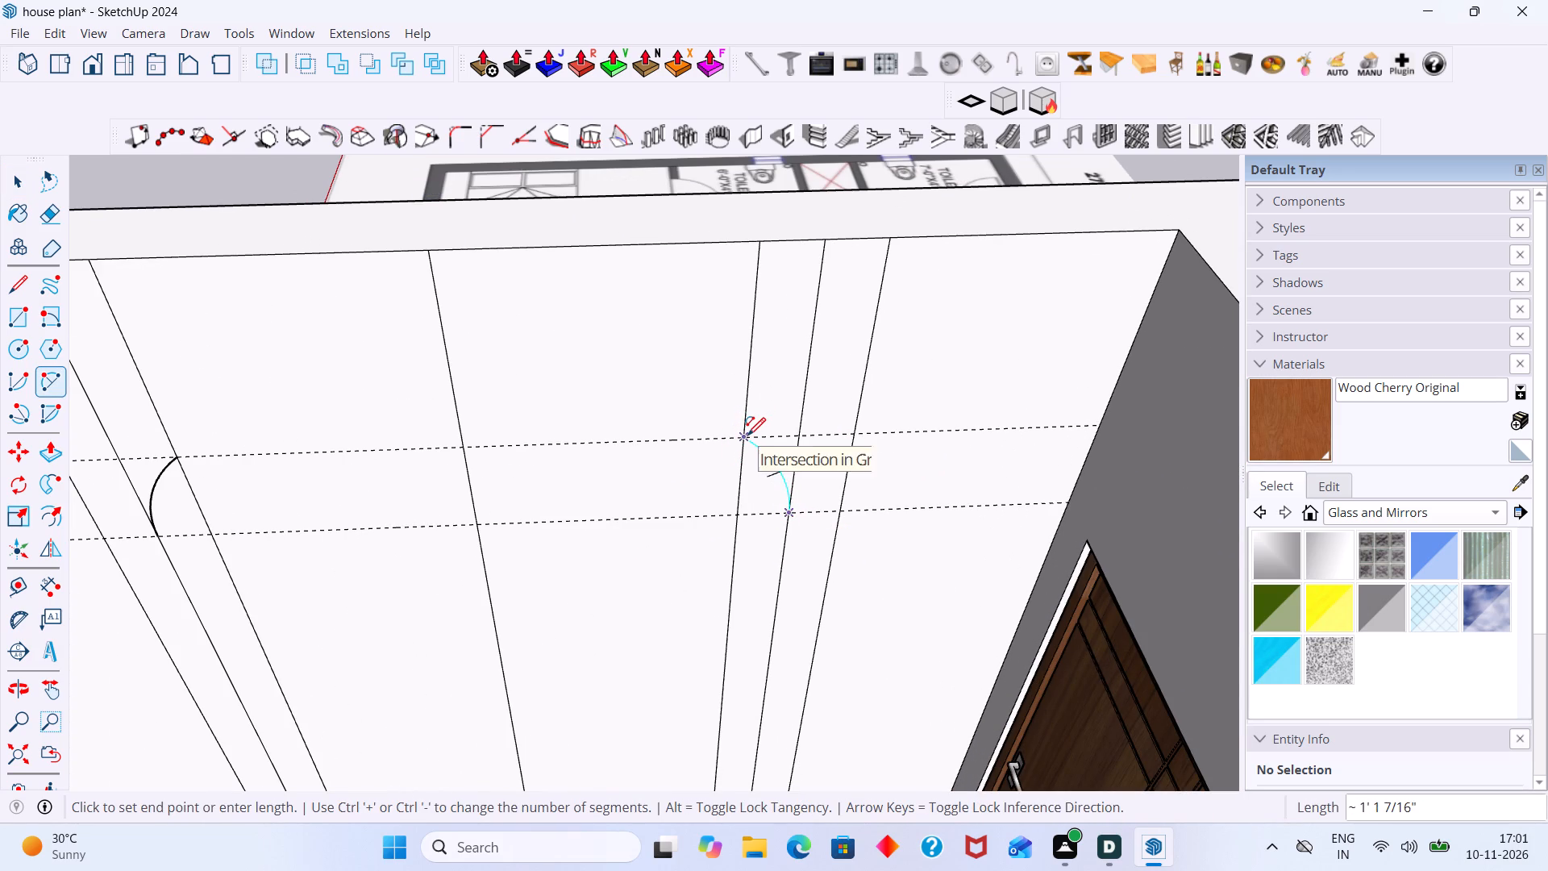
pyautogui.scroll(2, 747, 435)
pyautogui.doubleClick(746, 434)
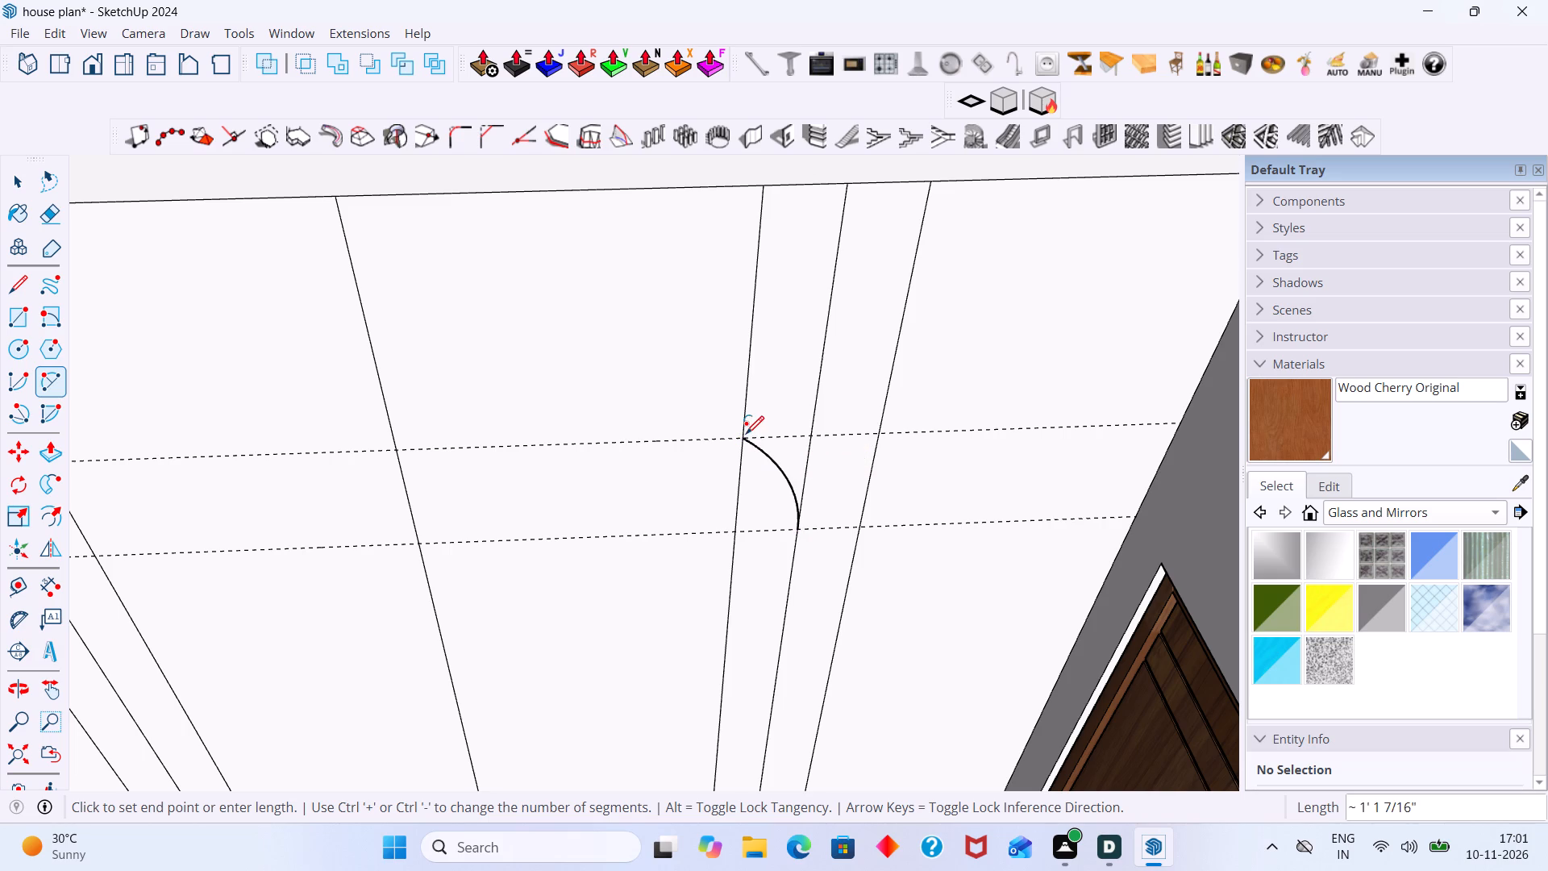
pyautogui.scroll(8, 740, 434)
pyautogui.press('space')
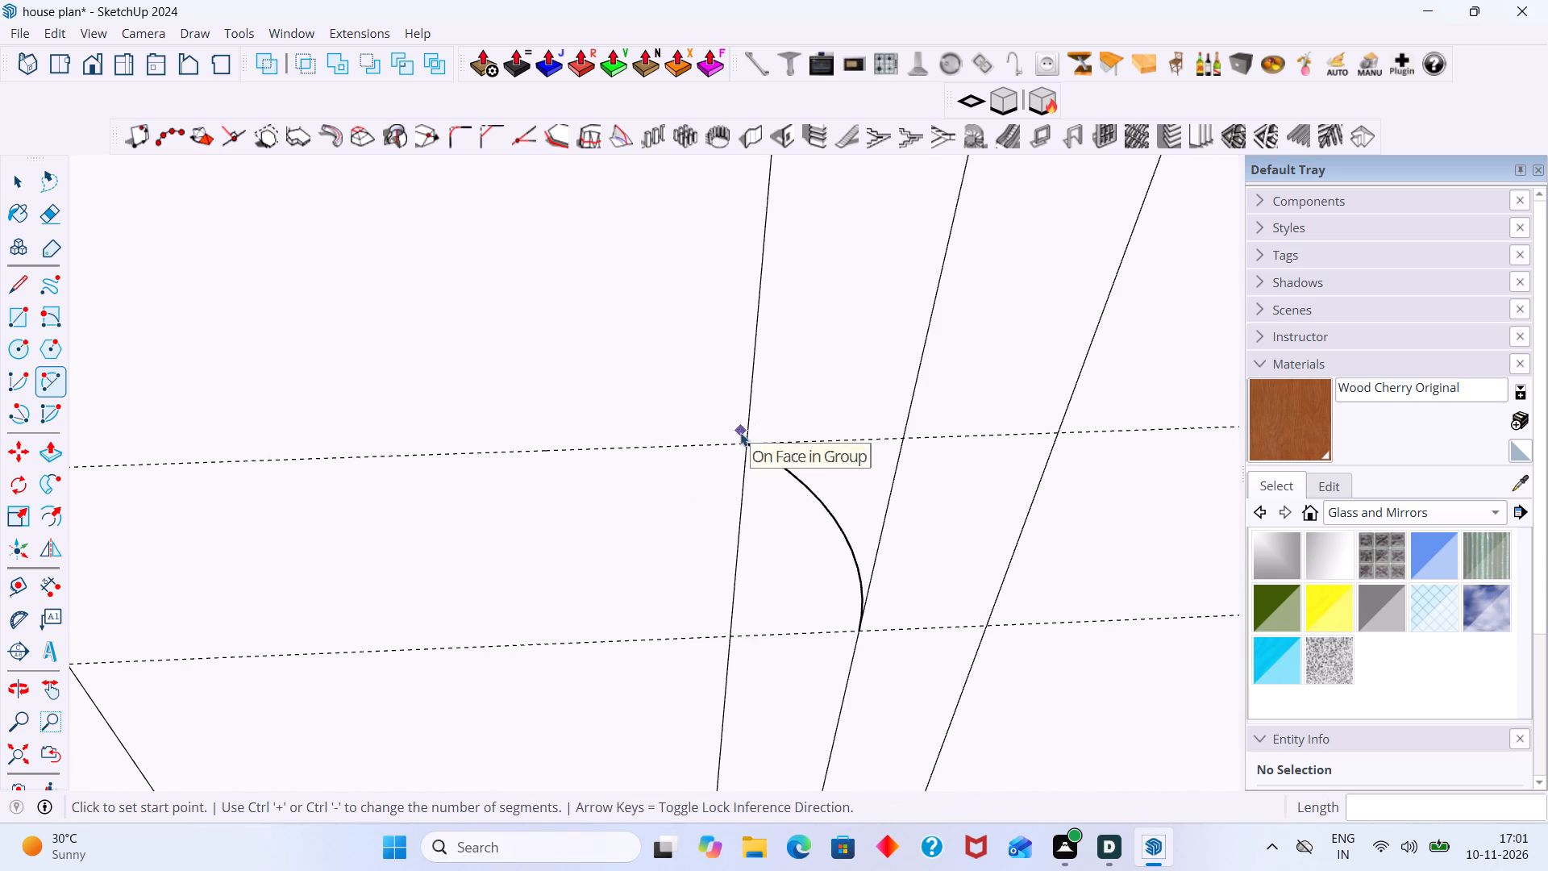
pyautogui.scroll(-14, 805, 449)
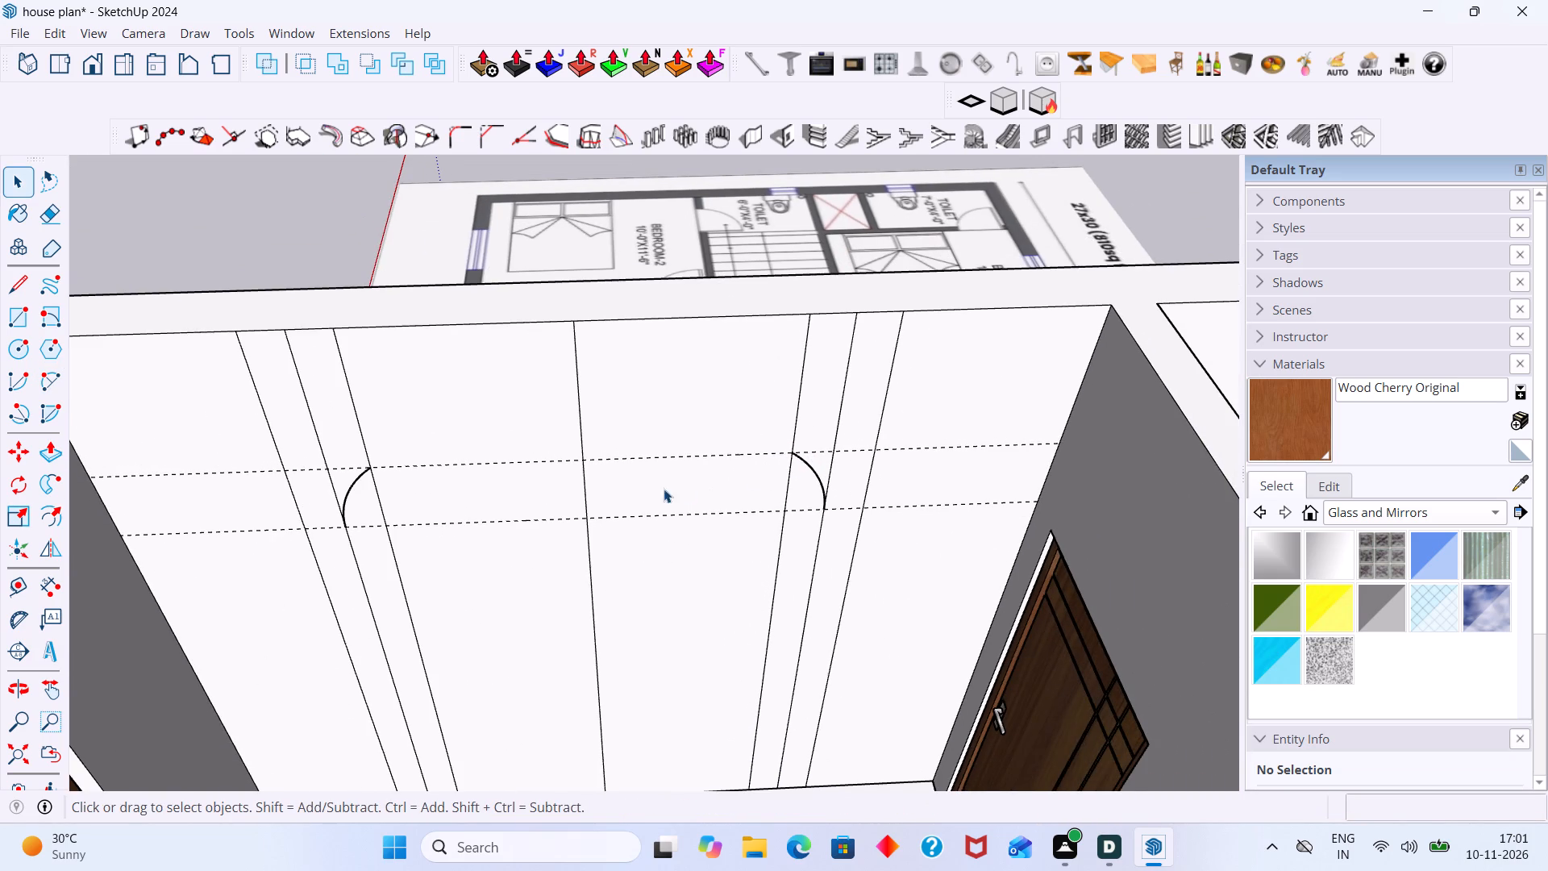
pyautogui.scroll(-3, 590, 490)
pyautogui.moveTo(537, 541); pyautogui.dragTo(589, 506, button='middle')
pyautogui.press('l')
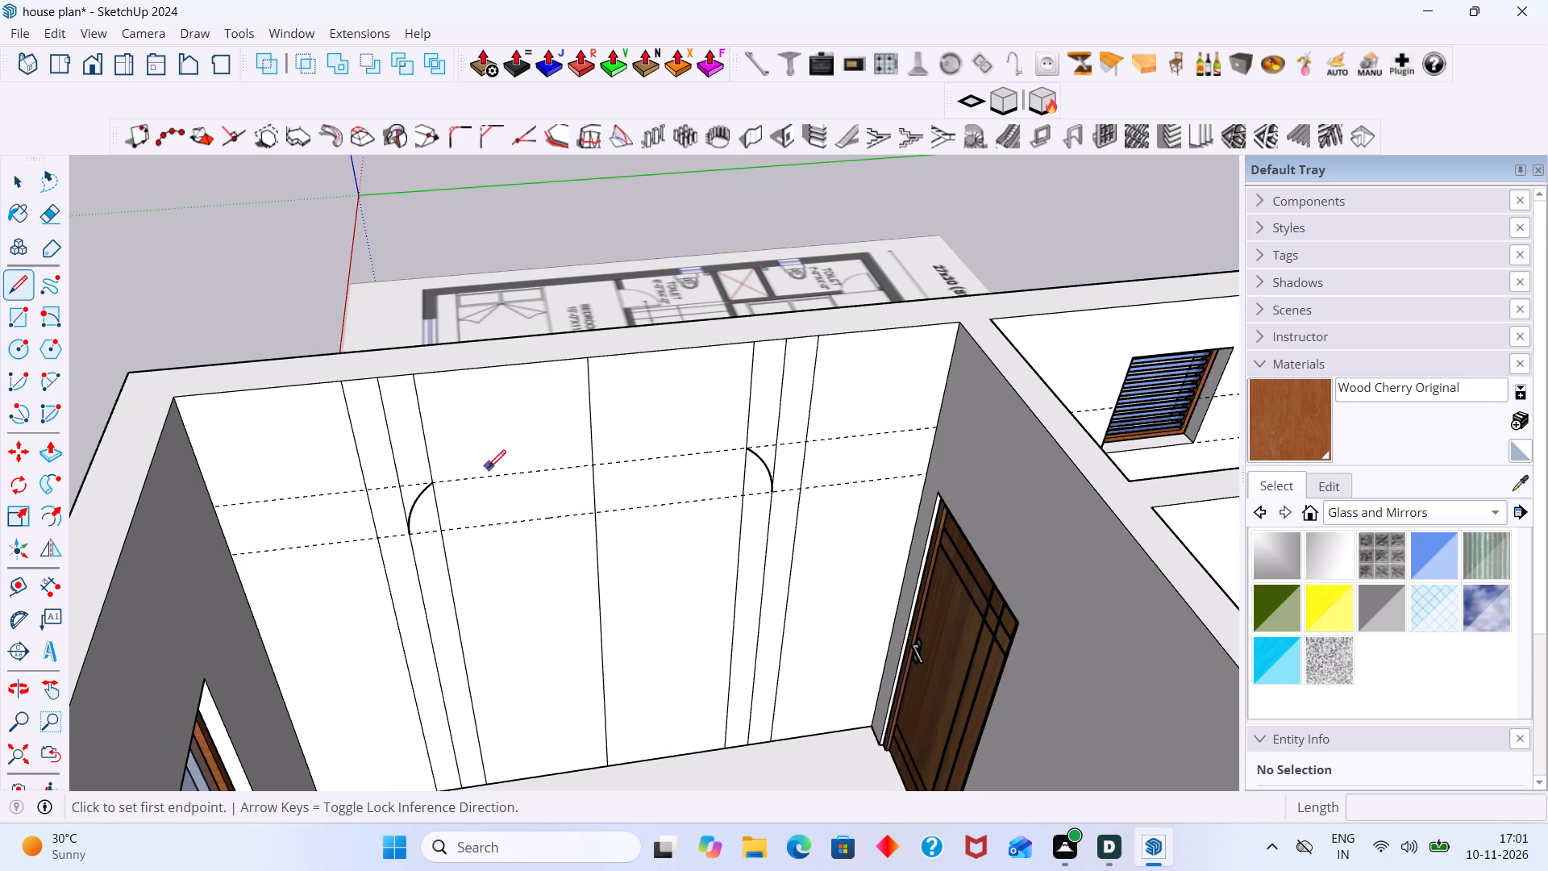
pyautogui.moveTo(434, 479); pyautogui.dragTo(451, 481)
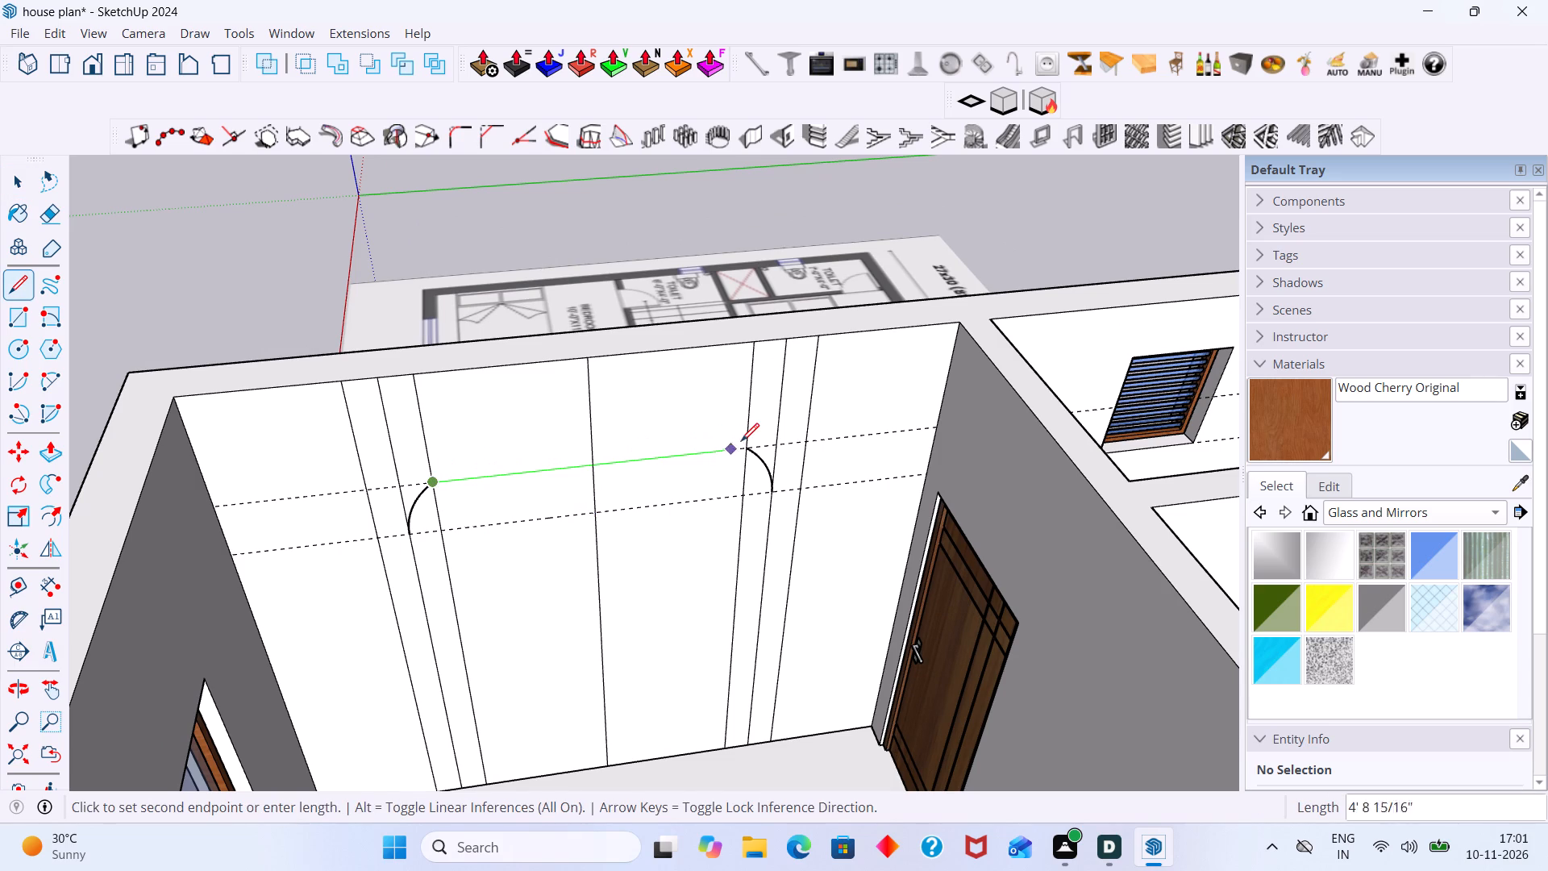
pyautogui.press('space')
# Open the house wall group for editing at the panelled bedroom wall.
pyautogui.doubleClick(703, 461)
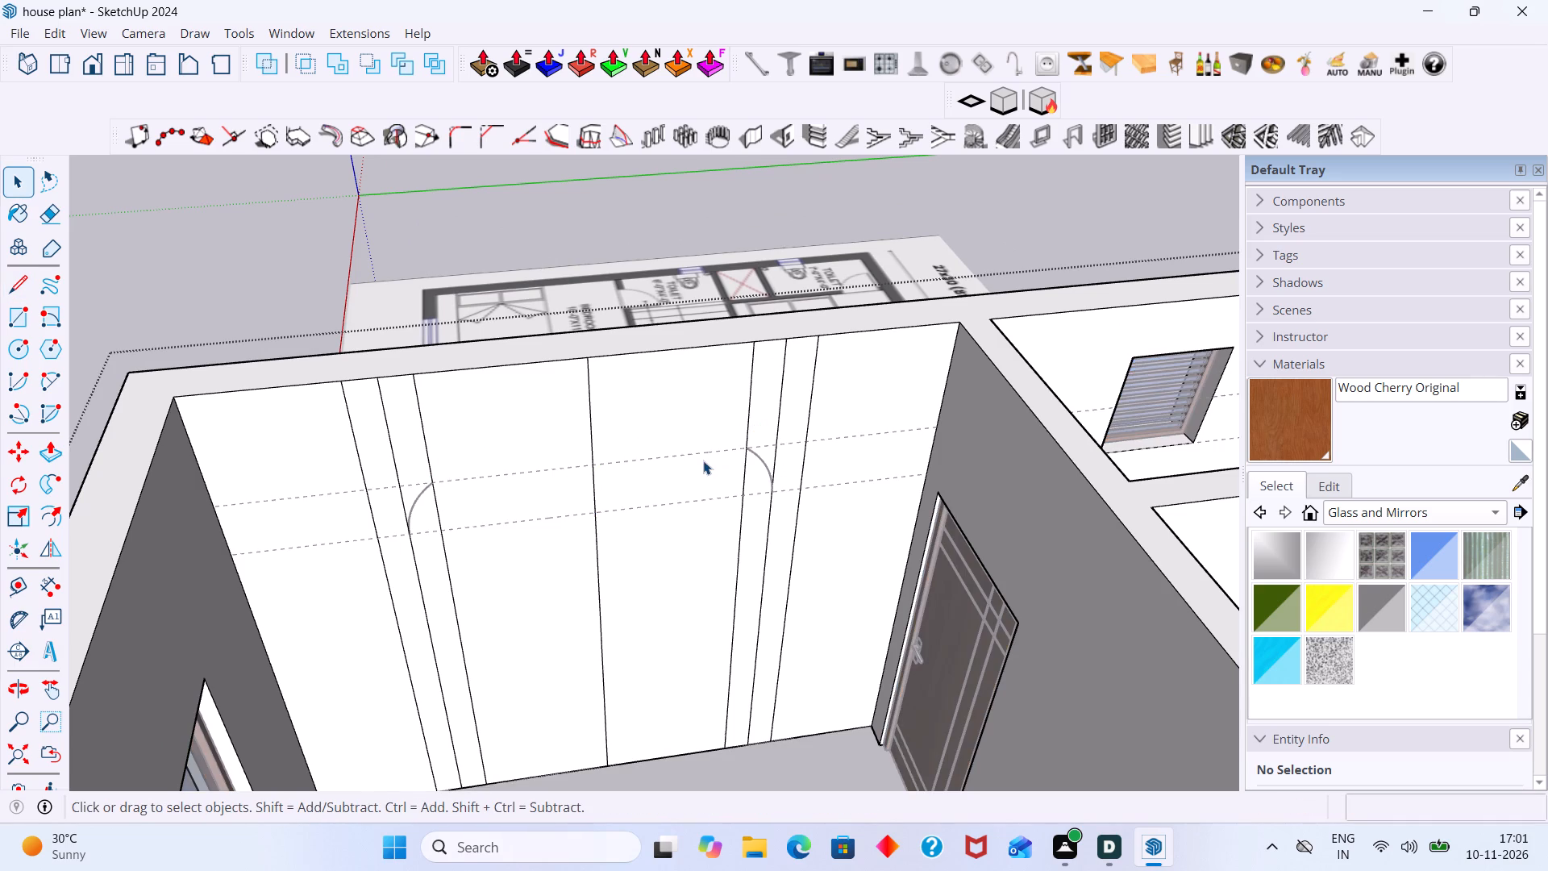
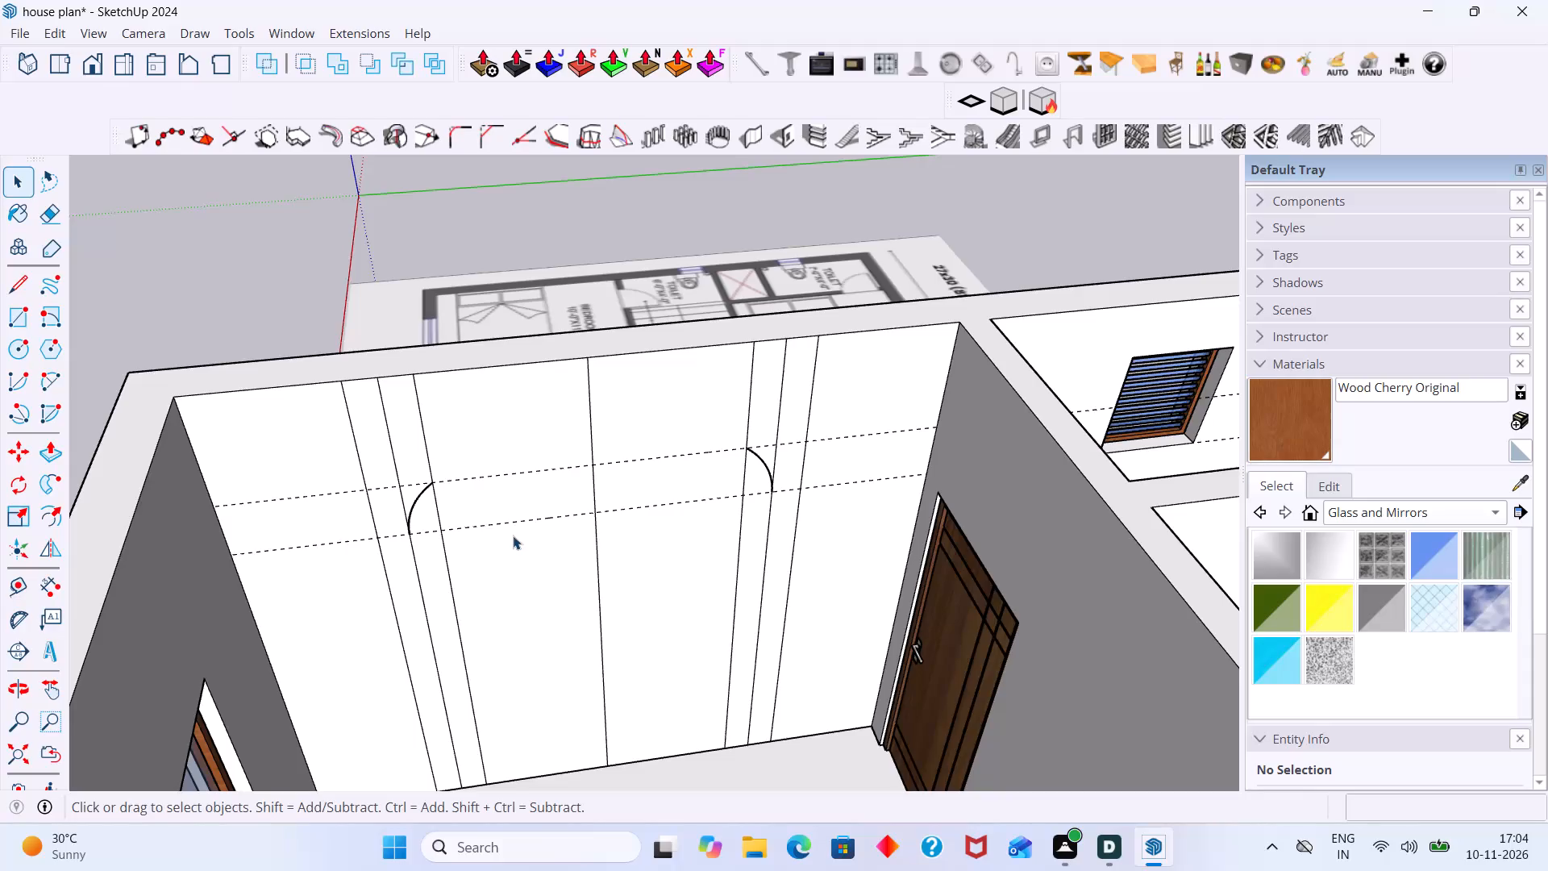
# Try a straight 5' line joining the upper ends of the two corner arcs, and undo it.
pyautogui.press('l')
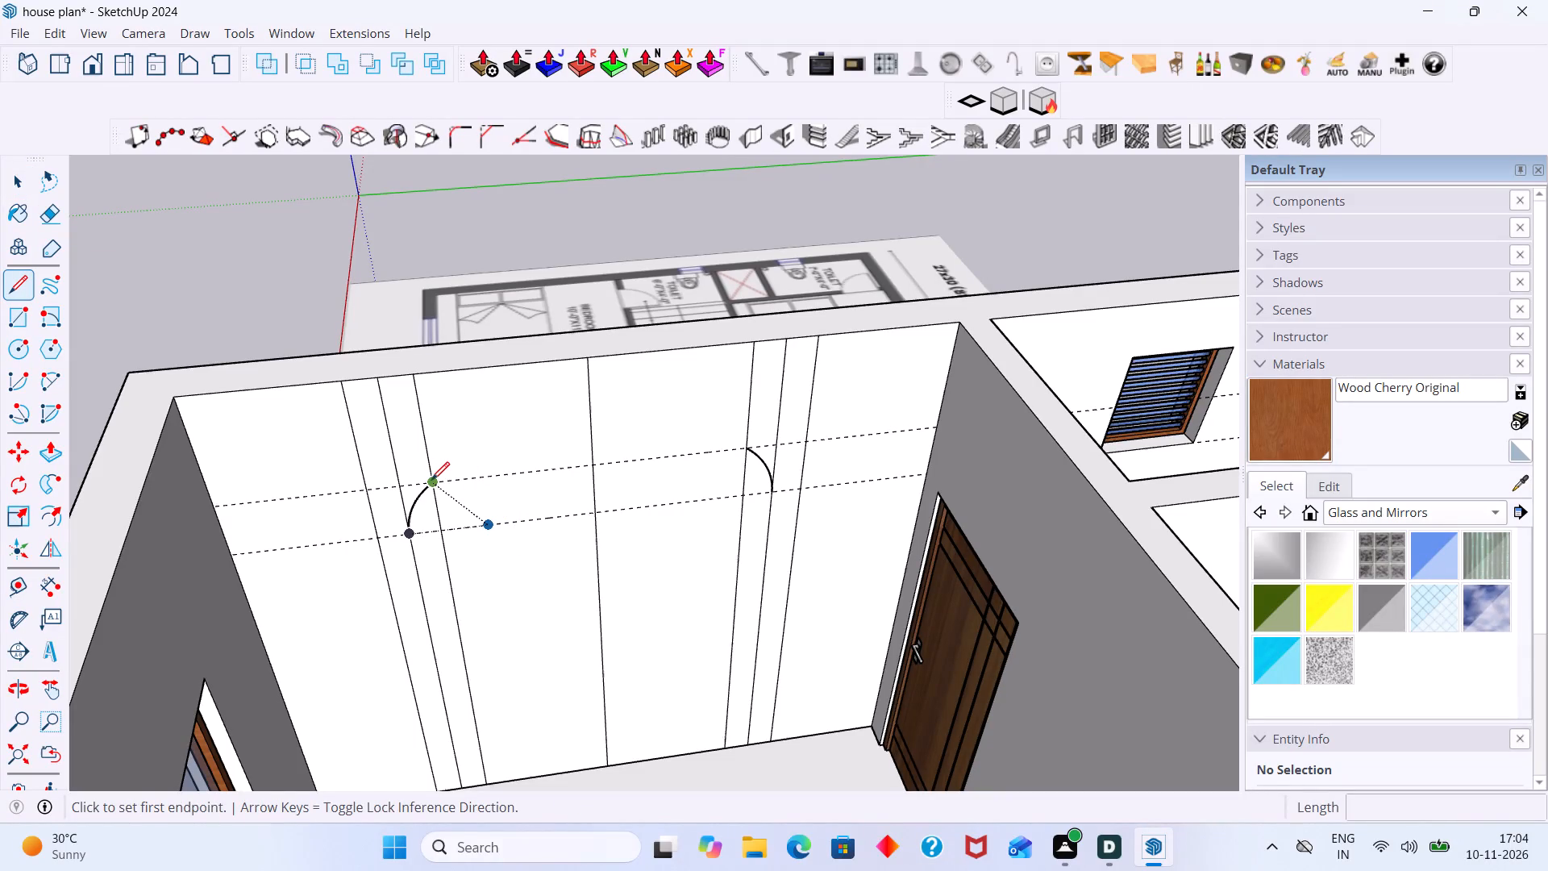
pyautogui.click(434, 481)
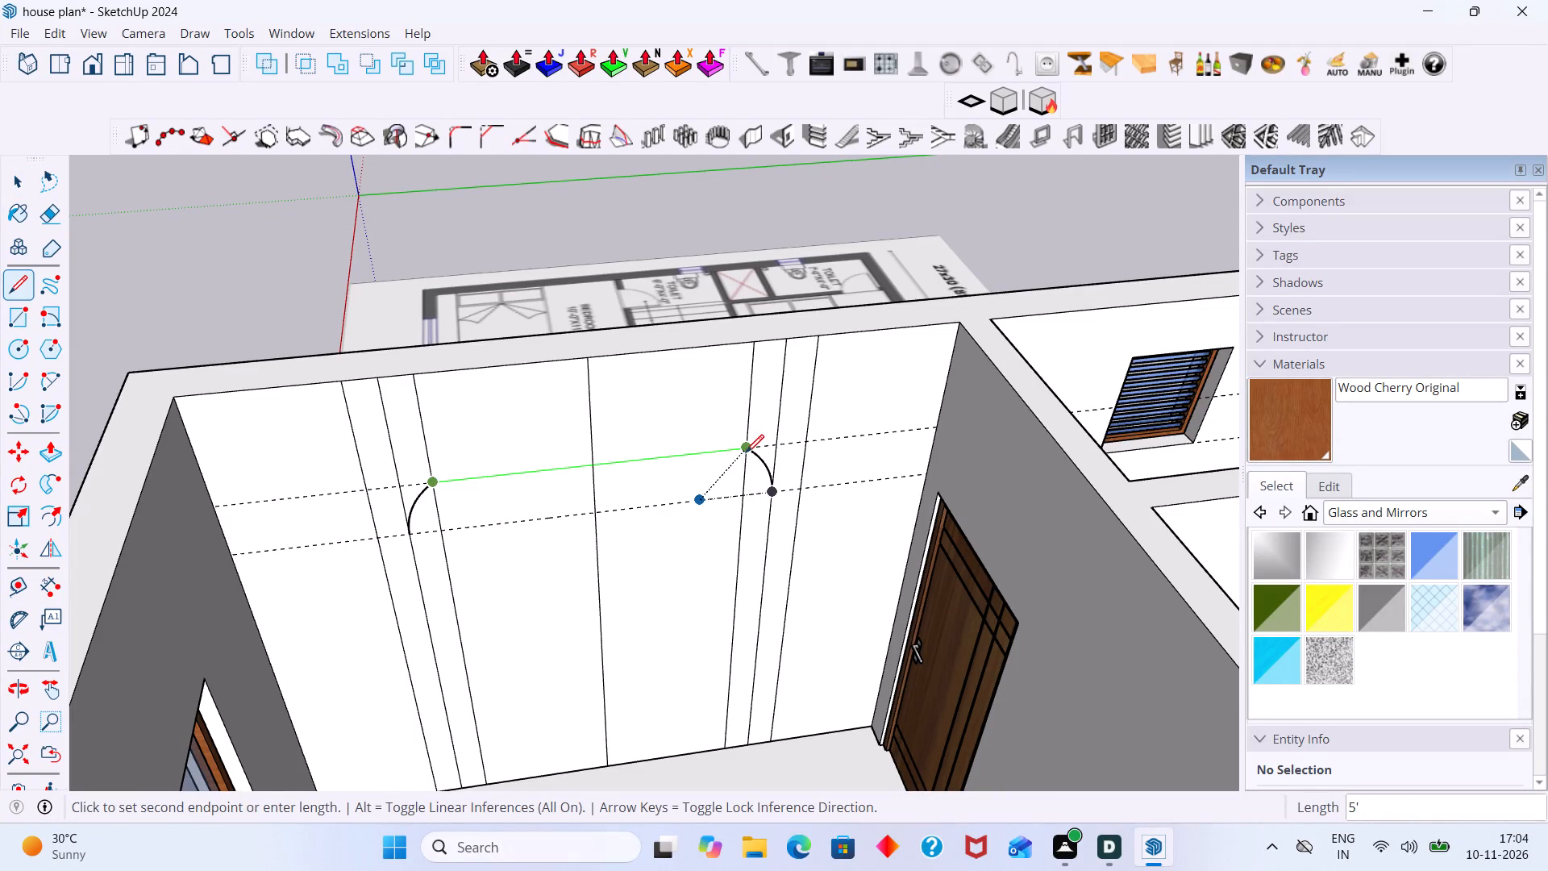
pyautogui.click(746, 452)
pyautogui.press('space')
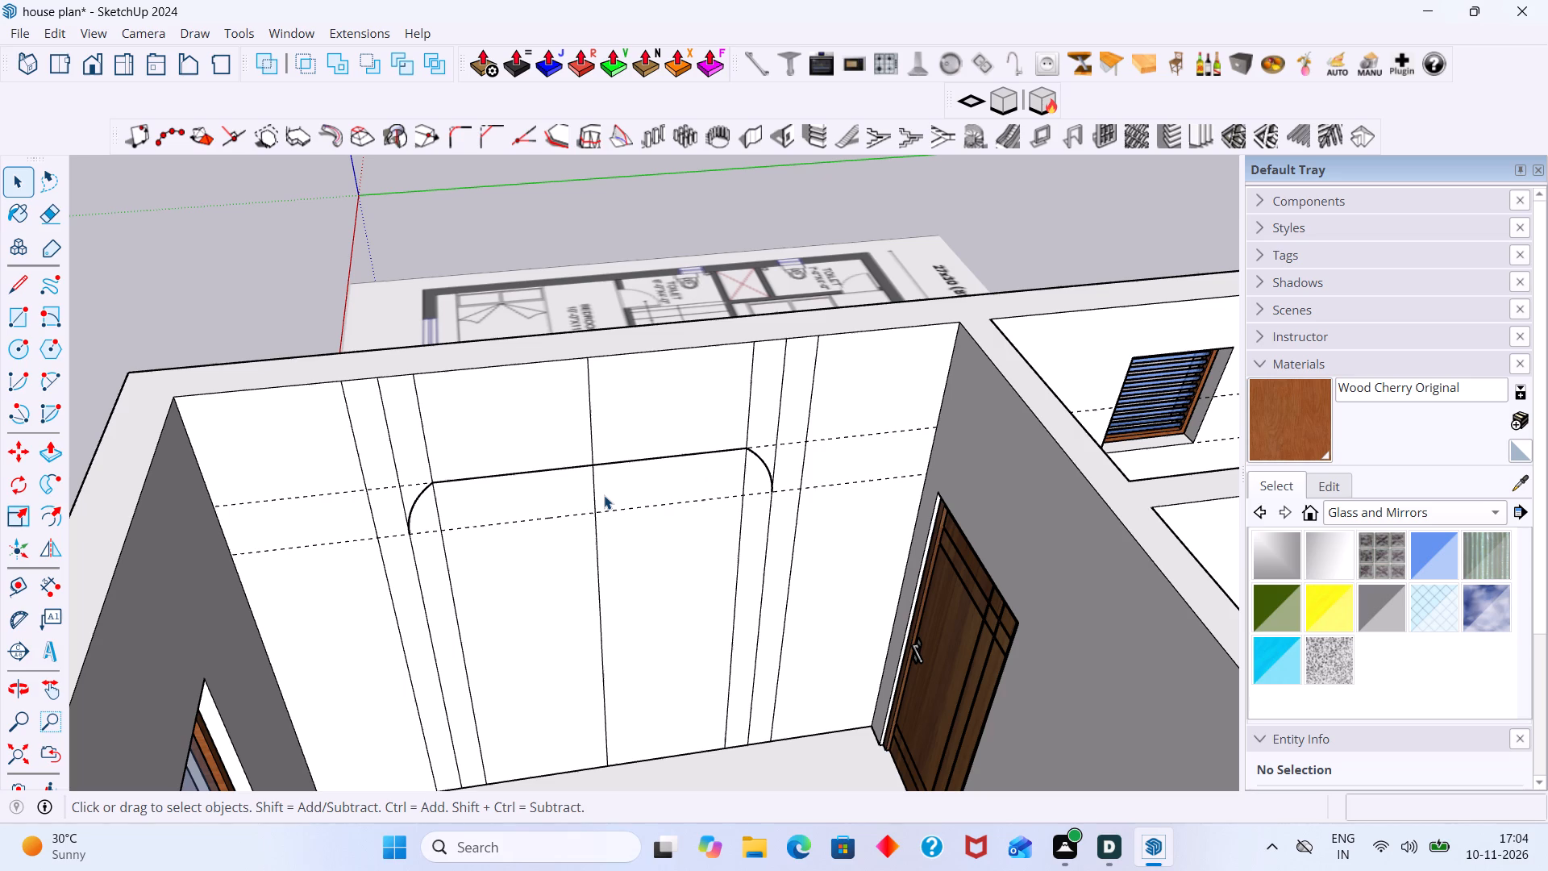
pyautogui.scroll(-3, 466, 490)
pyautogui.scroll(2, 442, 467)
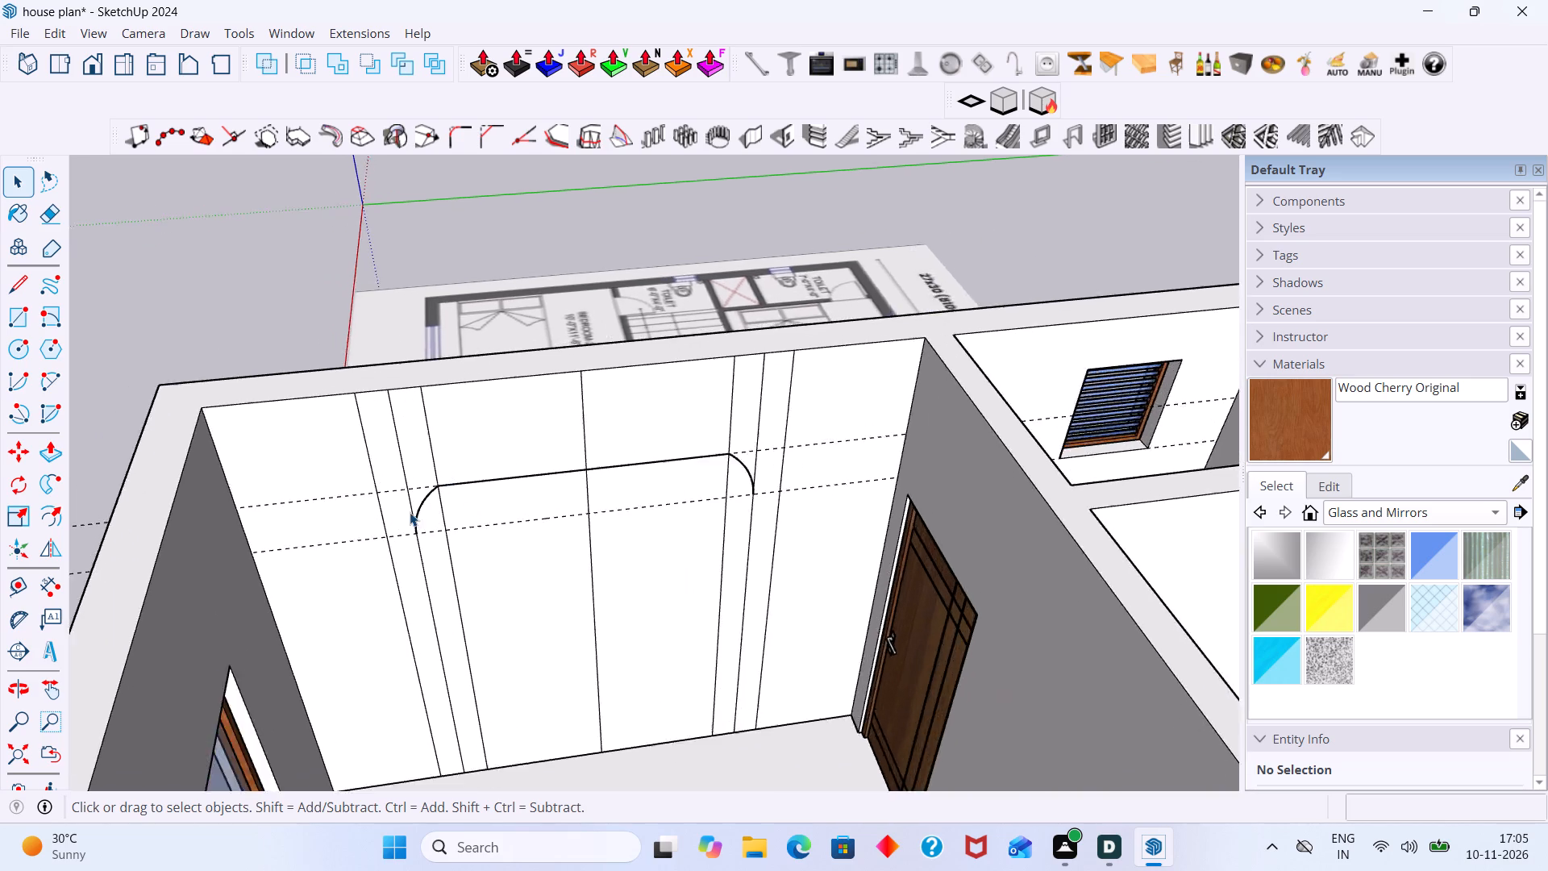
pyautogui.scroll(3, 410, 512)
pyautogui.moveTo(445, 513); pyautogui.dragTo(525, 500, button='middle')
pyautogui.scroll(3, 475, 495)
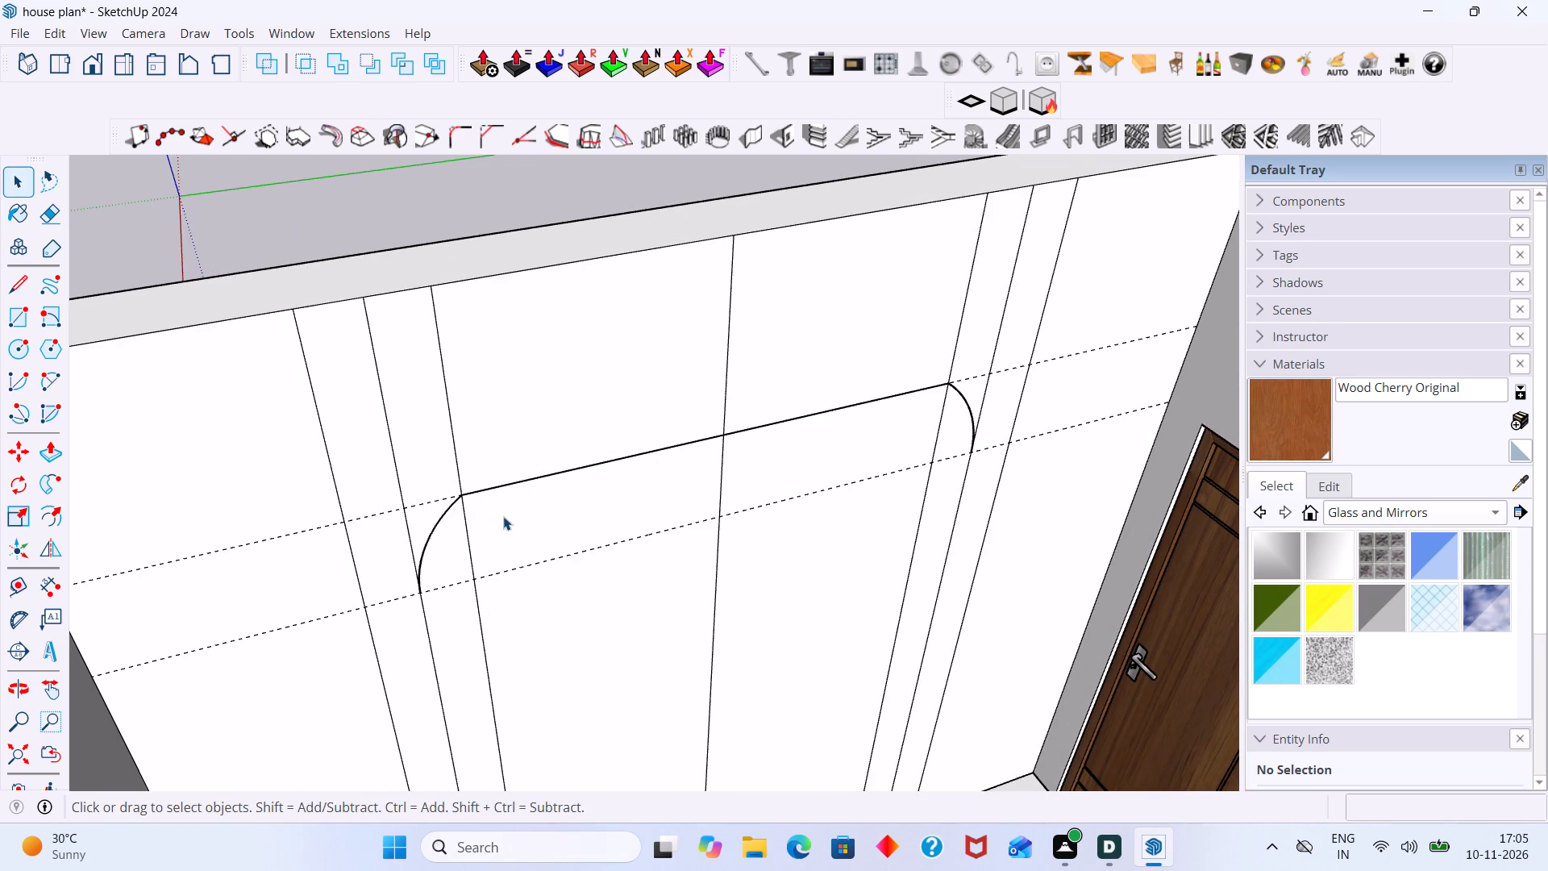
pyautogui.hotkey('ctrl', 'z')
# Delete the window-side and door-side corner arcs between the guides on the panelled bedroom wall.
pyautogui.scroll(-2, 503, 518)
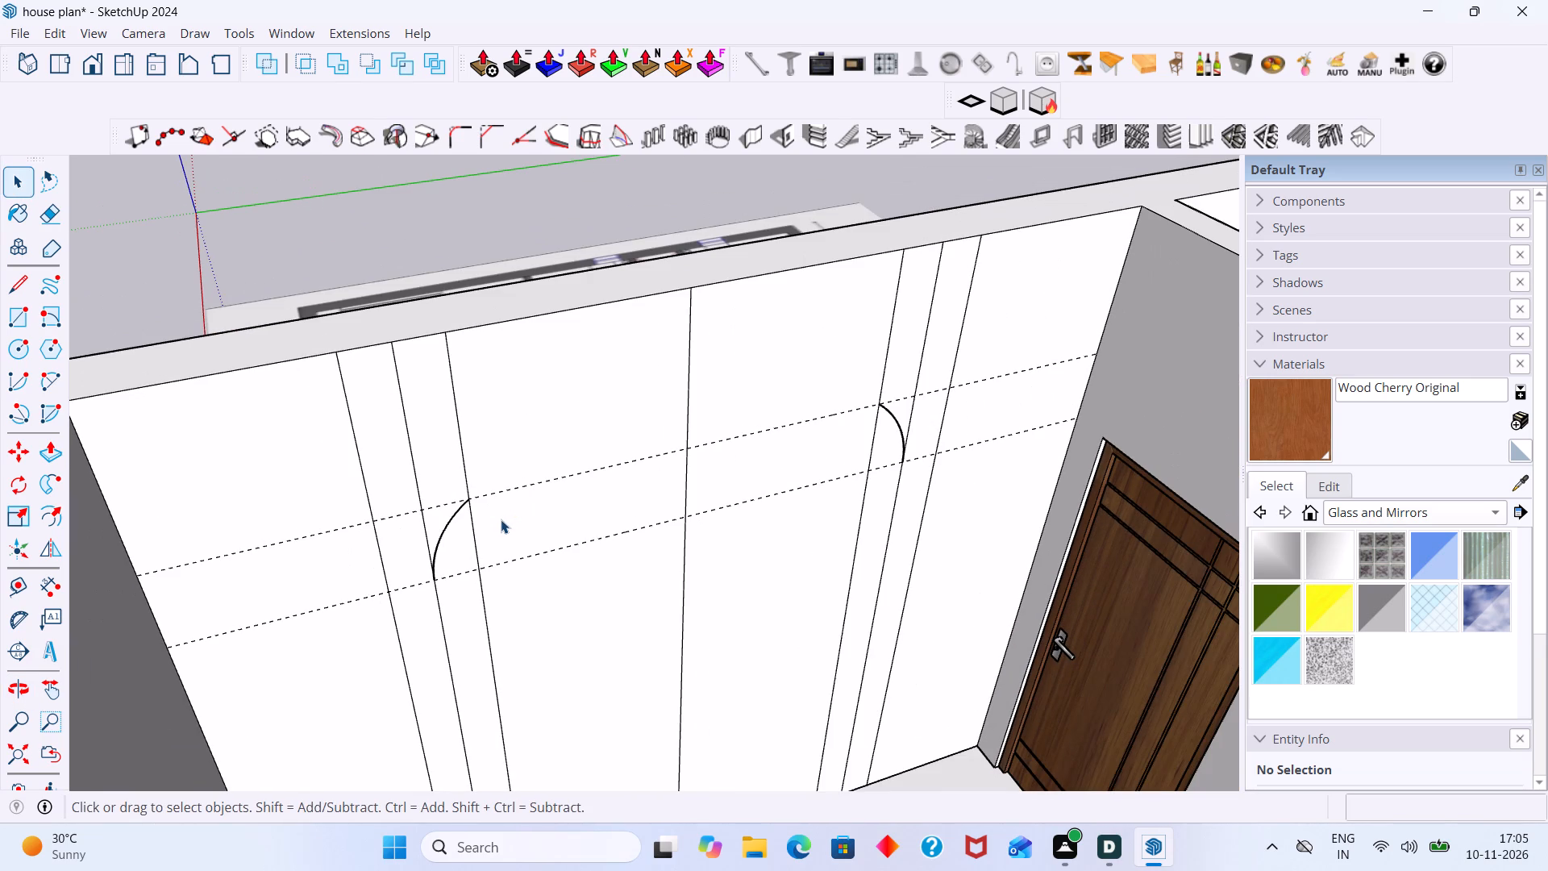
pyautogui.scroll(-4, 964, 594)
pyautogui.keyDown('shift'); pyautogui.moveTo(962, 580); pyautogui.dragTo(906, 537, button='middle'); pyautogui.keyUp('shift')
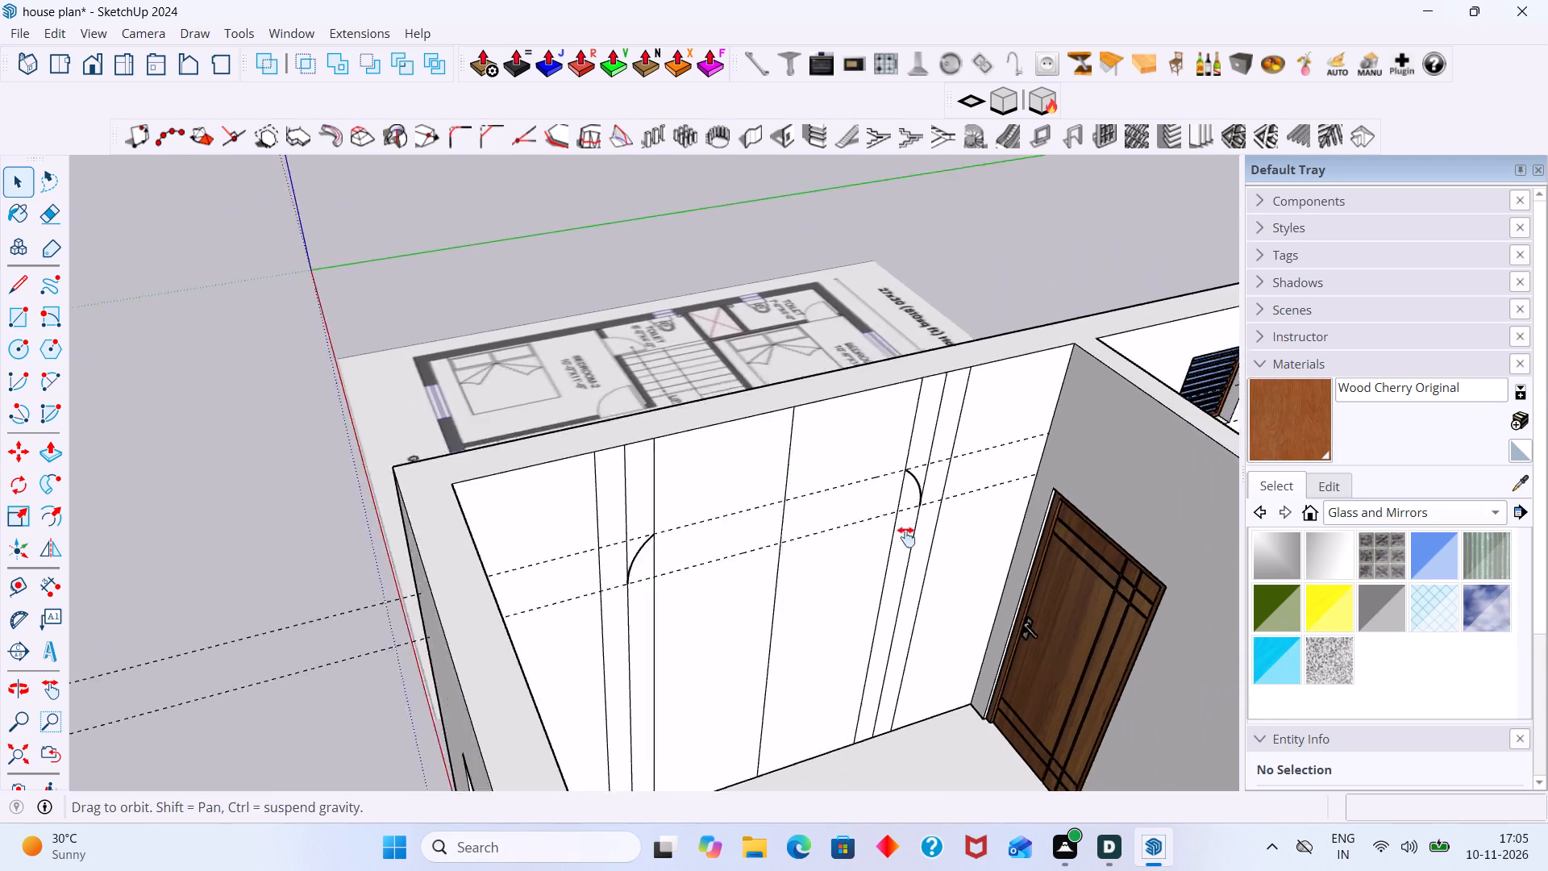
pyautogui.keyDown('shift'); pyautogui.moveTo(906, 537); pyautogui.dragTo(618, 444, button='middle'); pyautogui.keyUp('shift')
pyautogui.scroll(4, 210, 369)
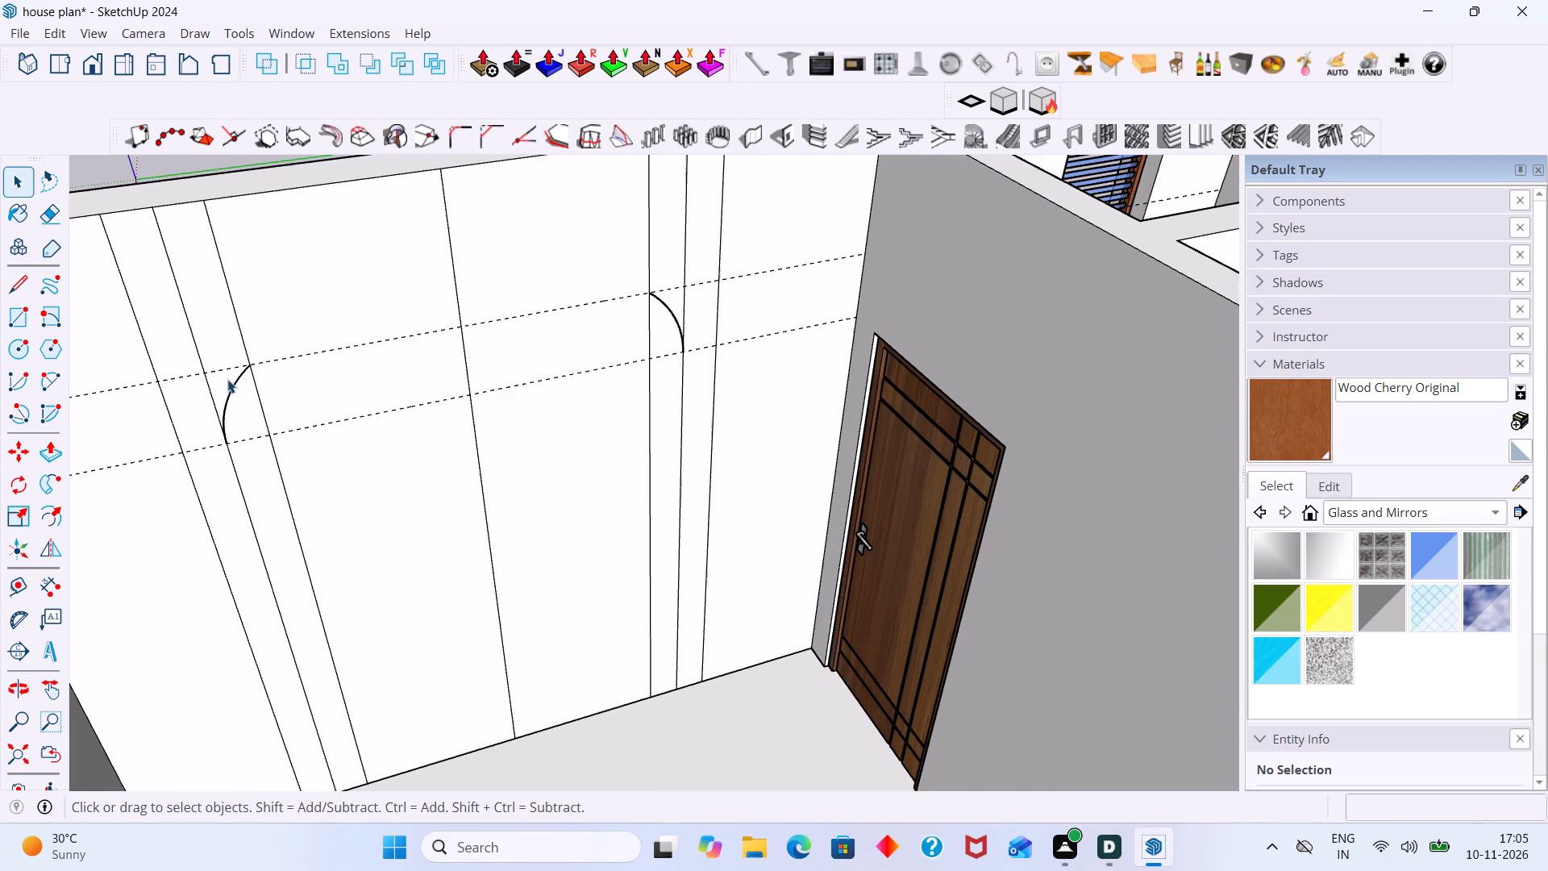
pyautogui.click(231, 384)
pyautogui.press('Delete')
pyautogui.scroll(-6, 606, 372)
pyautogui.scroll(11, 630, 348)
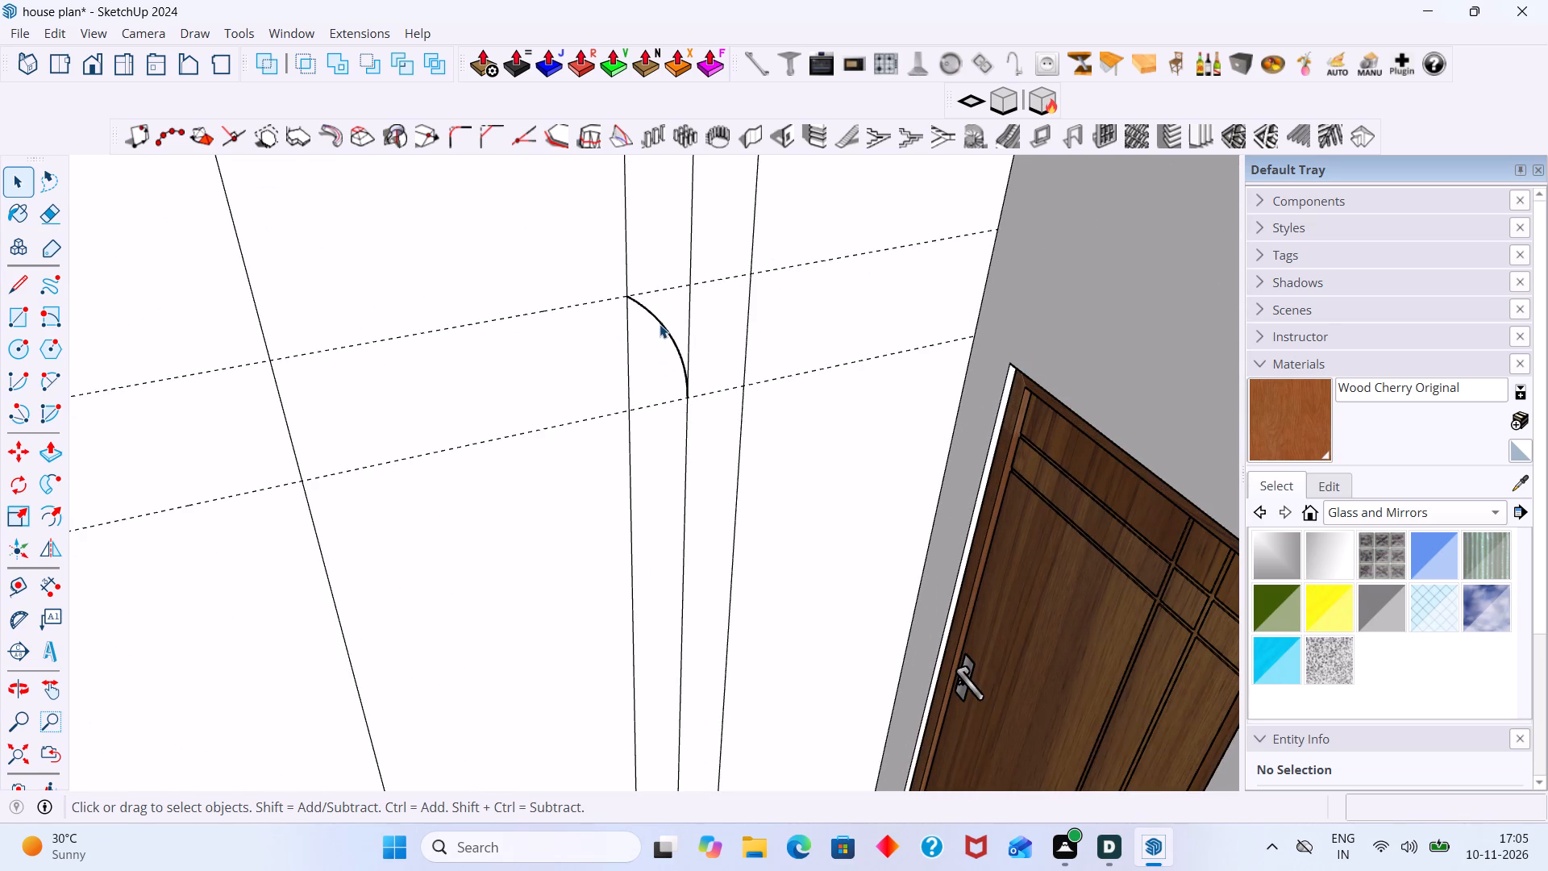
pyautogui.click(660, 324)
pyautogui.press('Delete')
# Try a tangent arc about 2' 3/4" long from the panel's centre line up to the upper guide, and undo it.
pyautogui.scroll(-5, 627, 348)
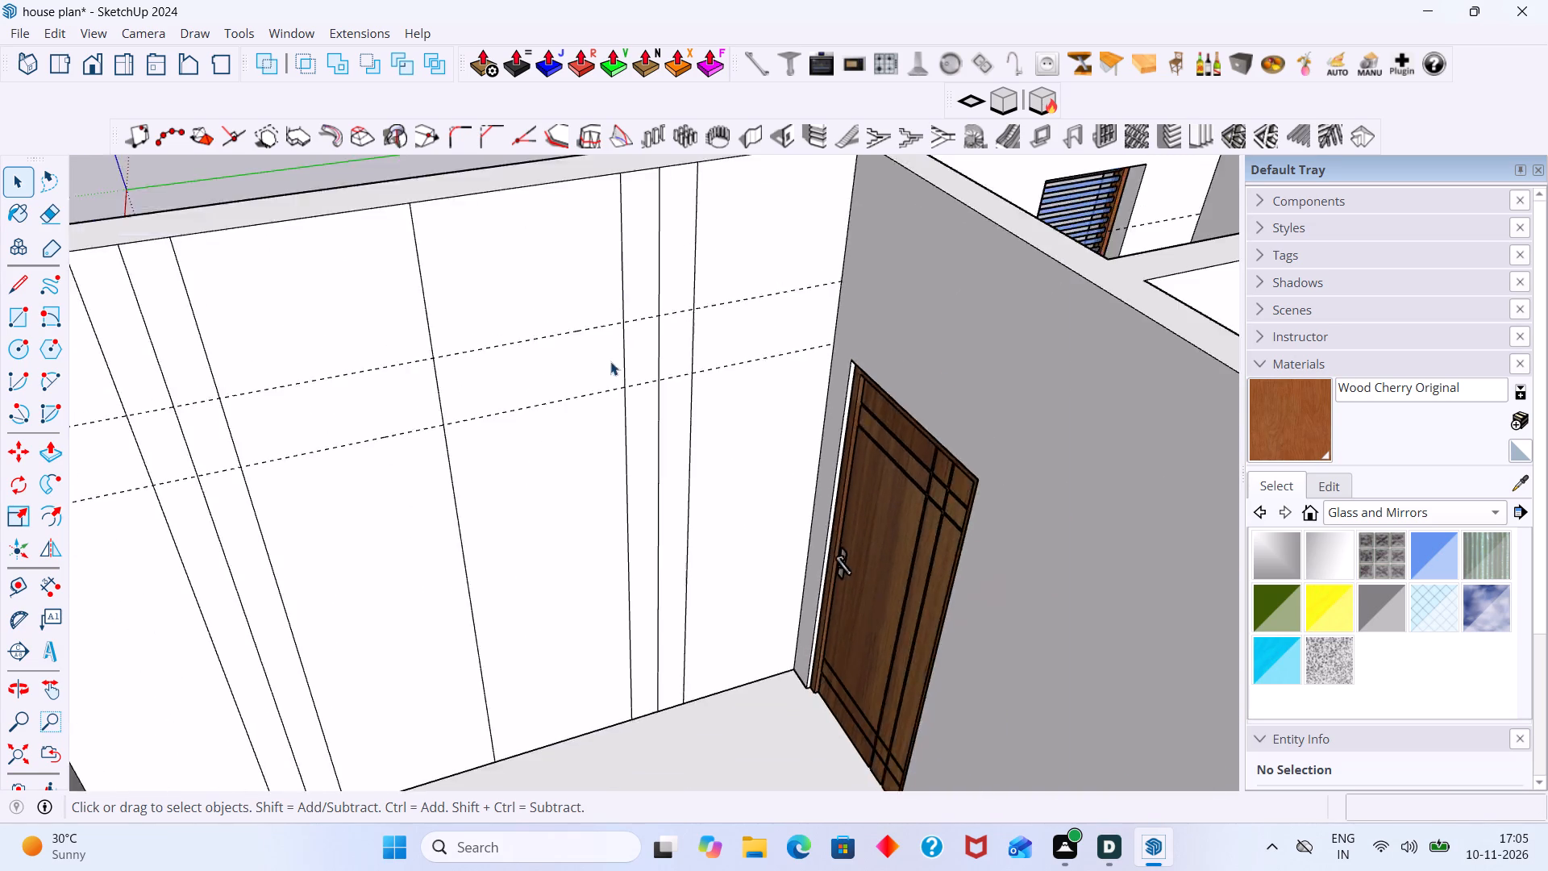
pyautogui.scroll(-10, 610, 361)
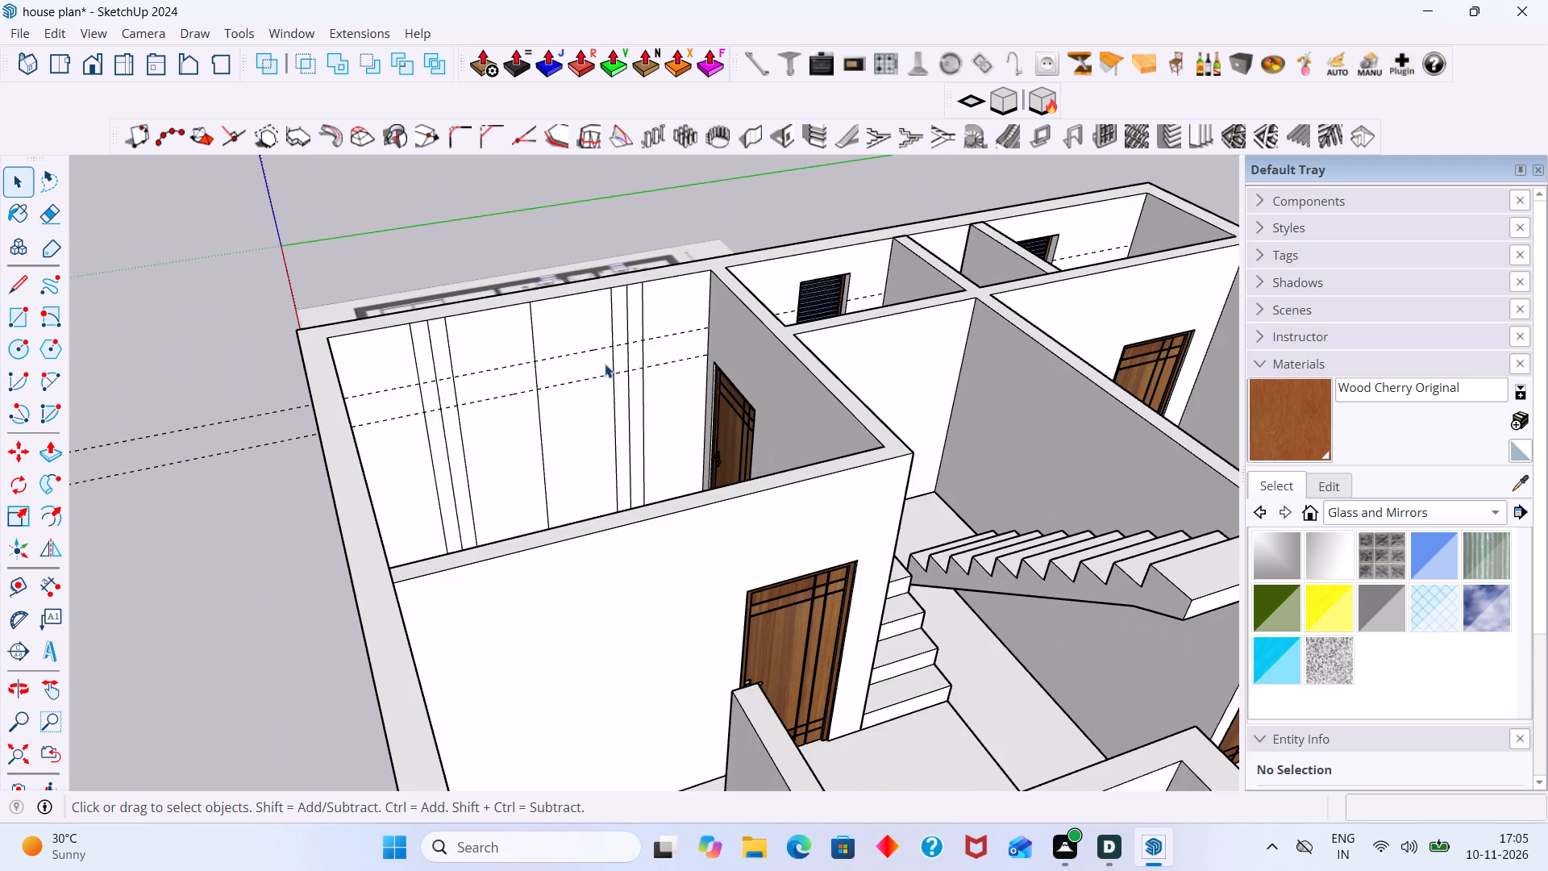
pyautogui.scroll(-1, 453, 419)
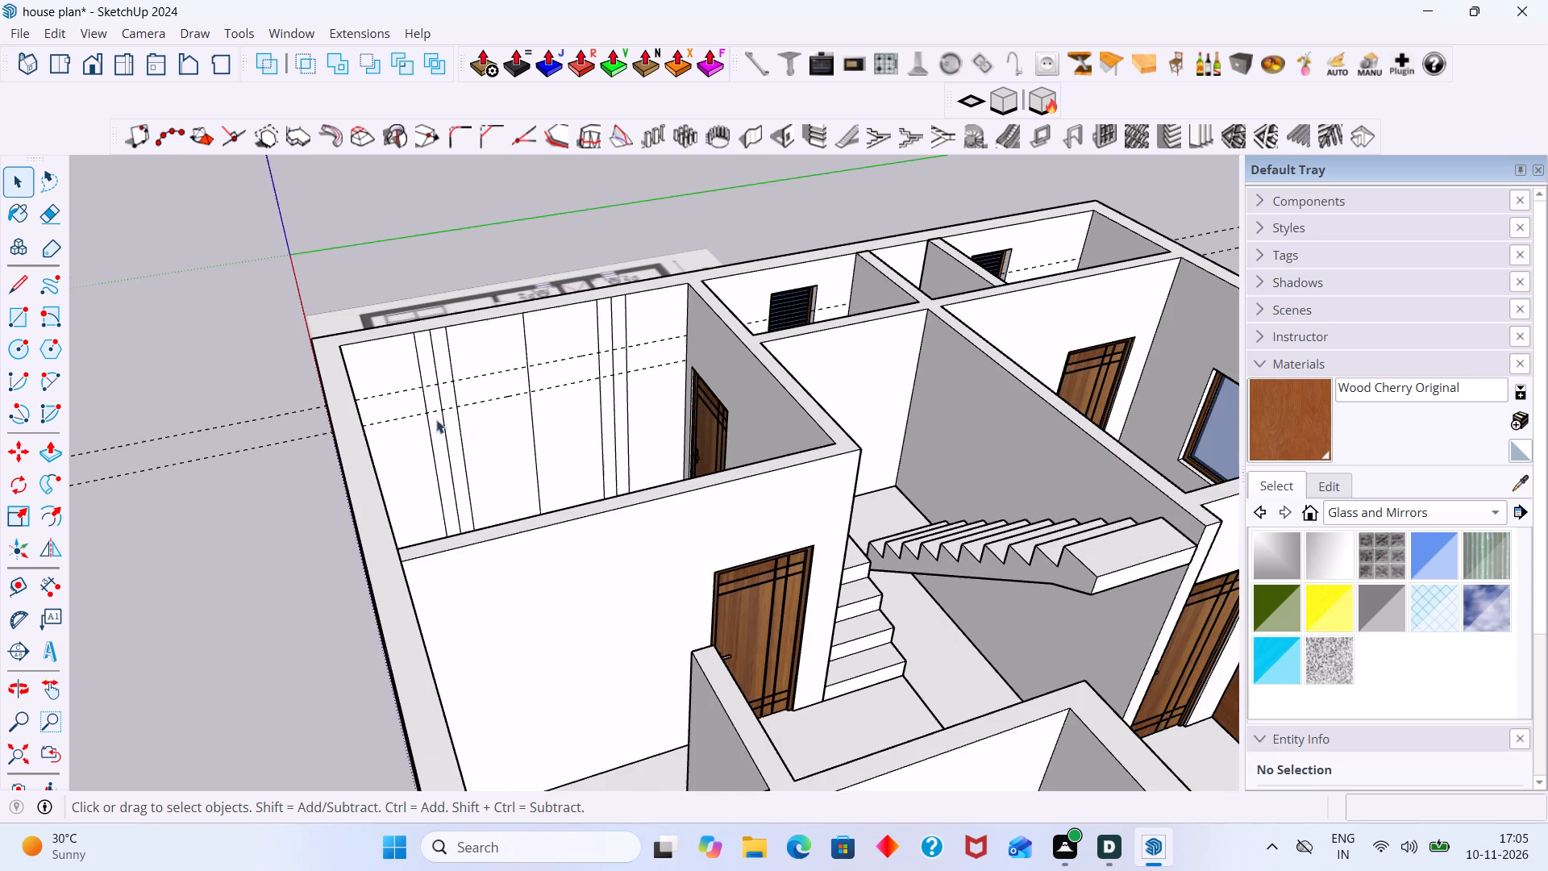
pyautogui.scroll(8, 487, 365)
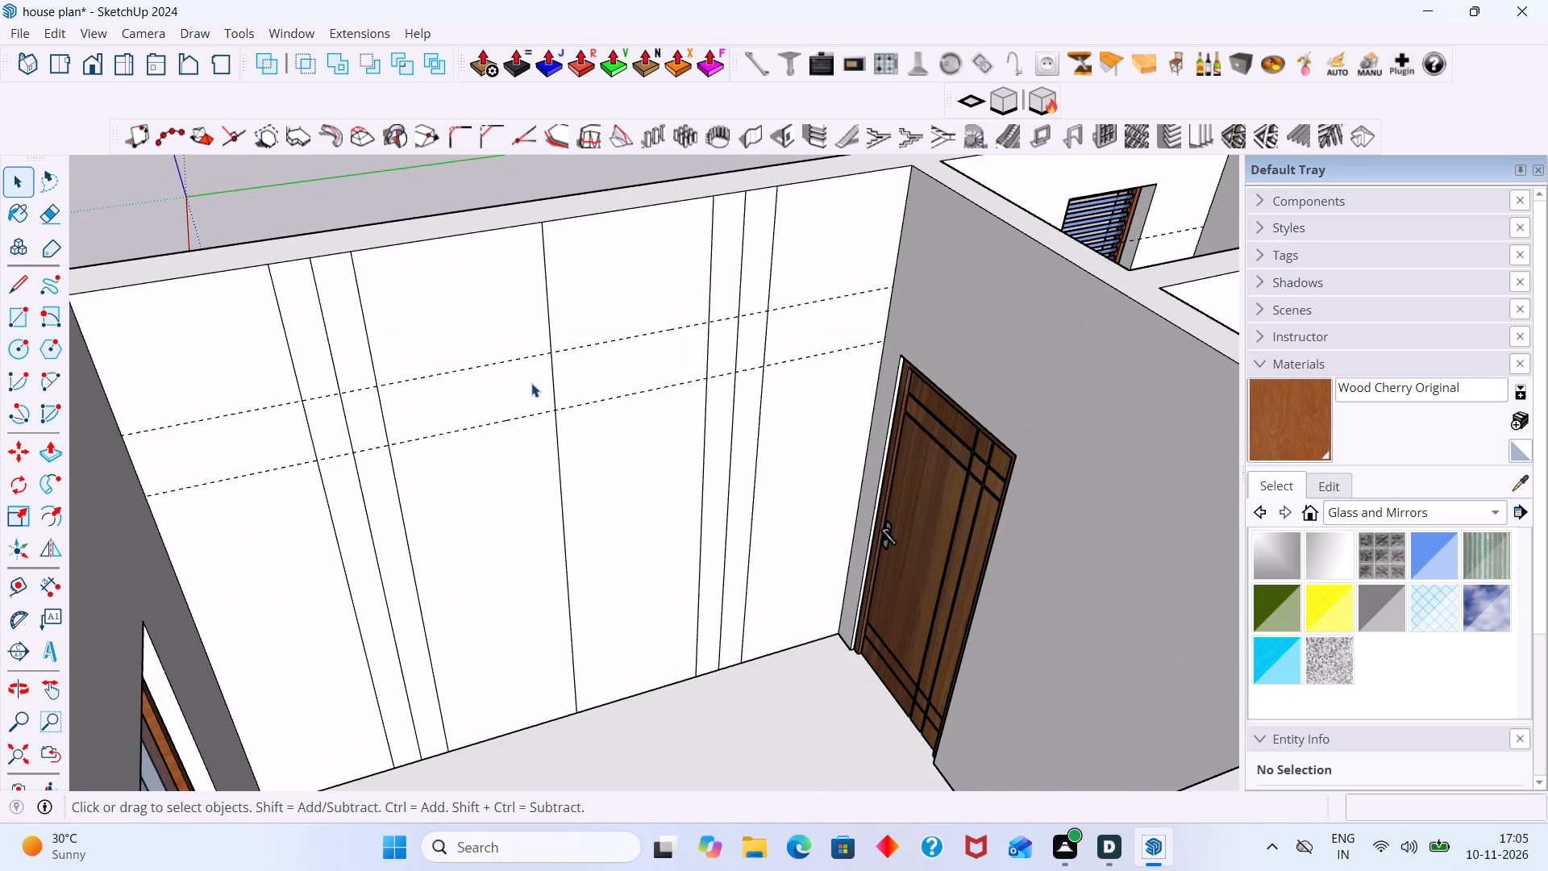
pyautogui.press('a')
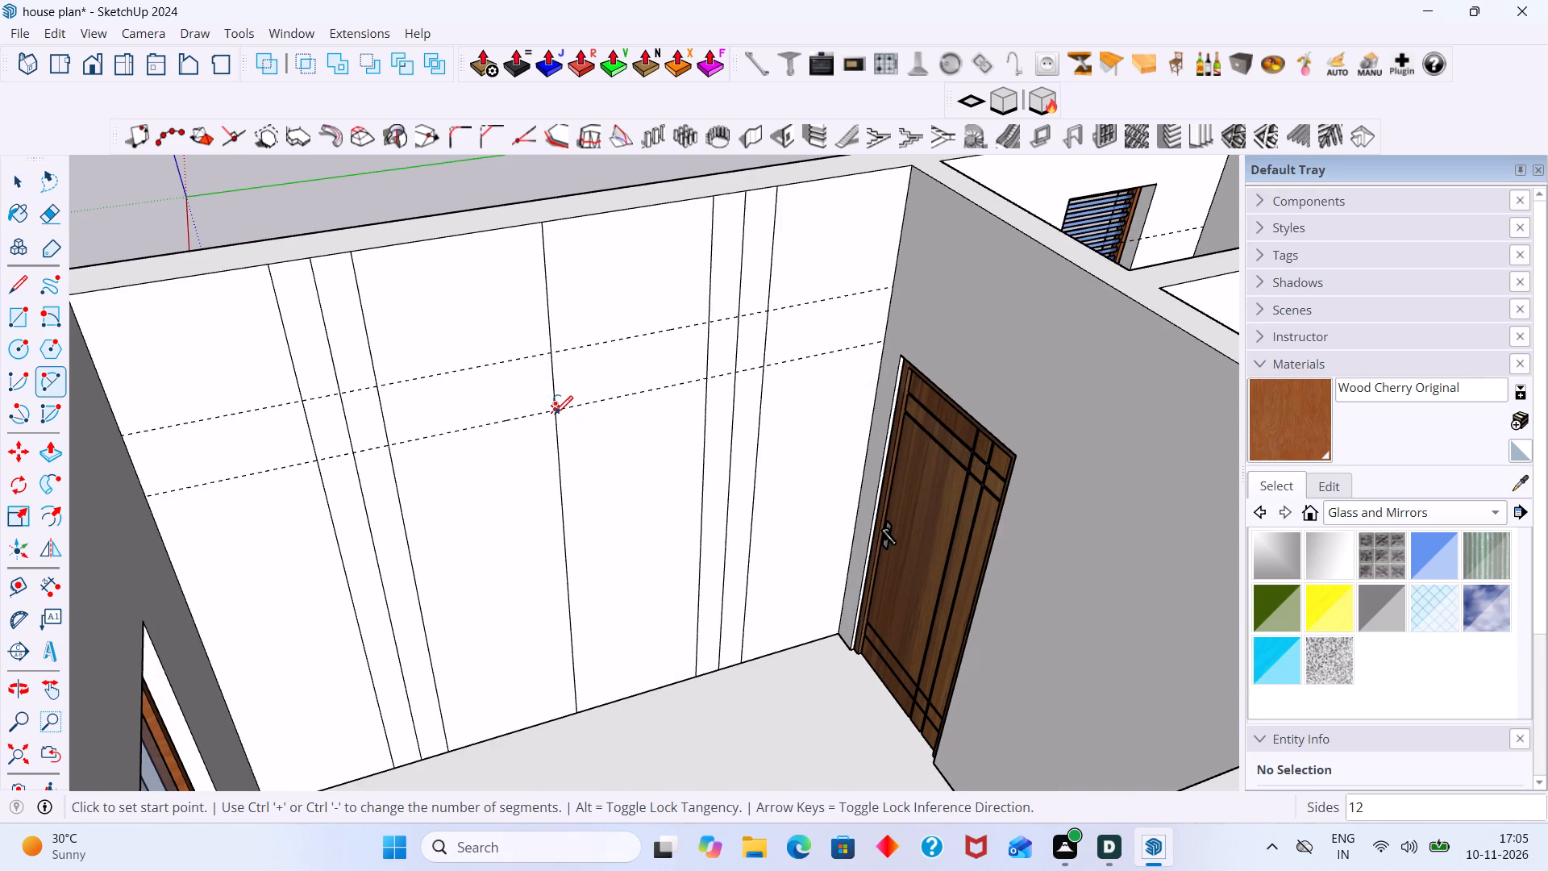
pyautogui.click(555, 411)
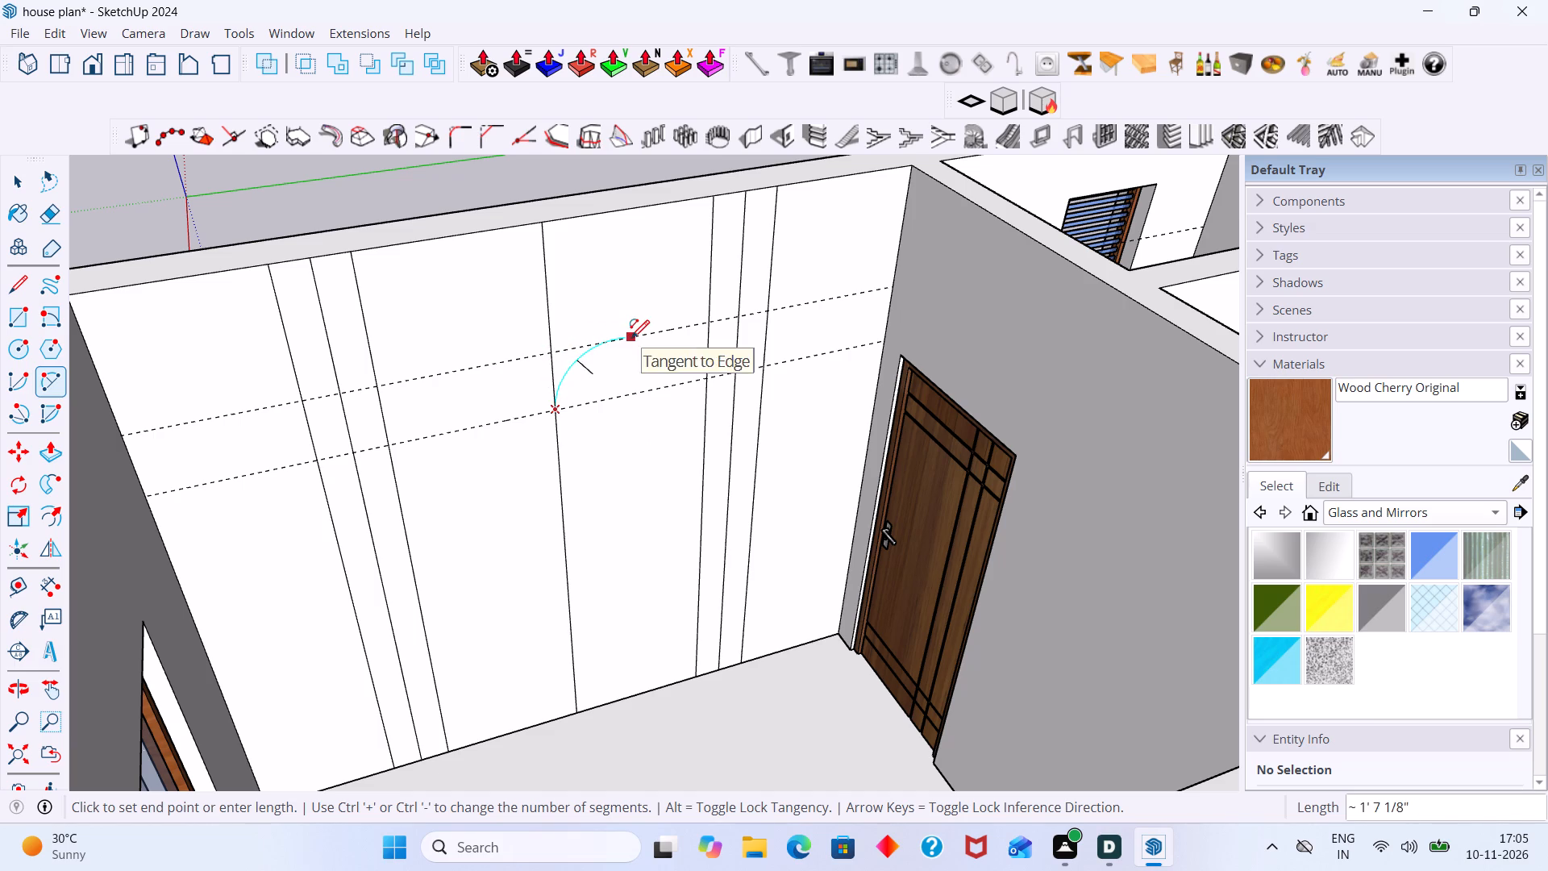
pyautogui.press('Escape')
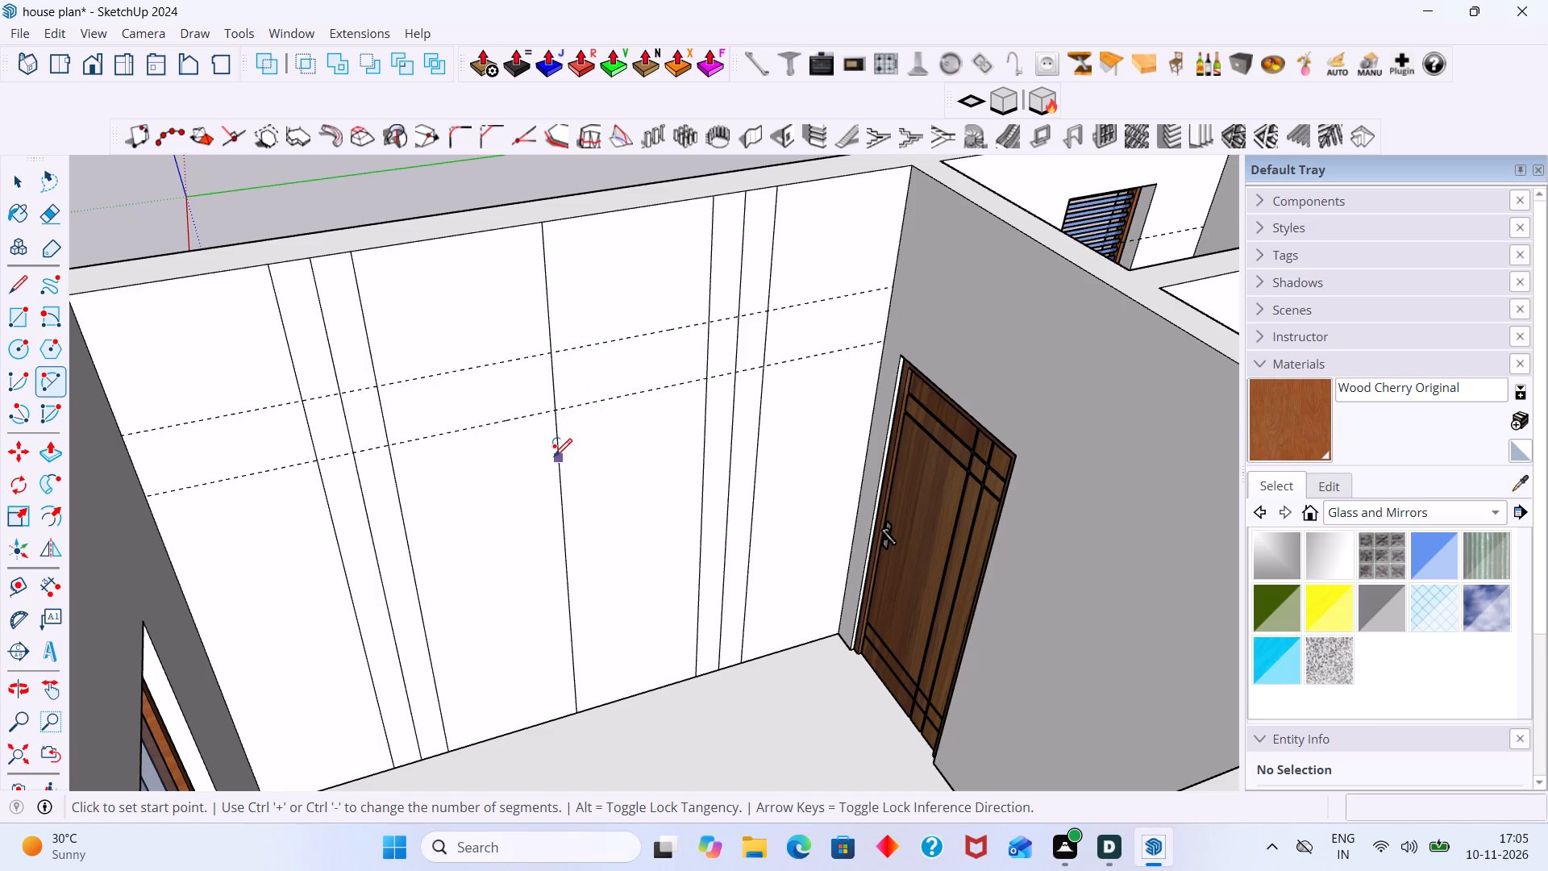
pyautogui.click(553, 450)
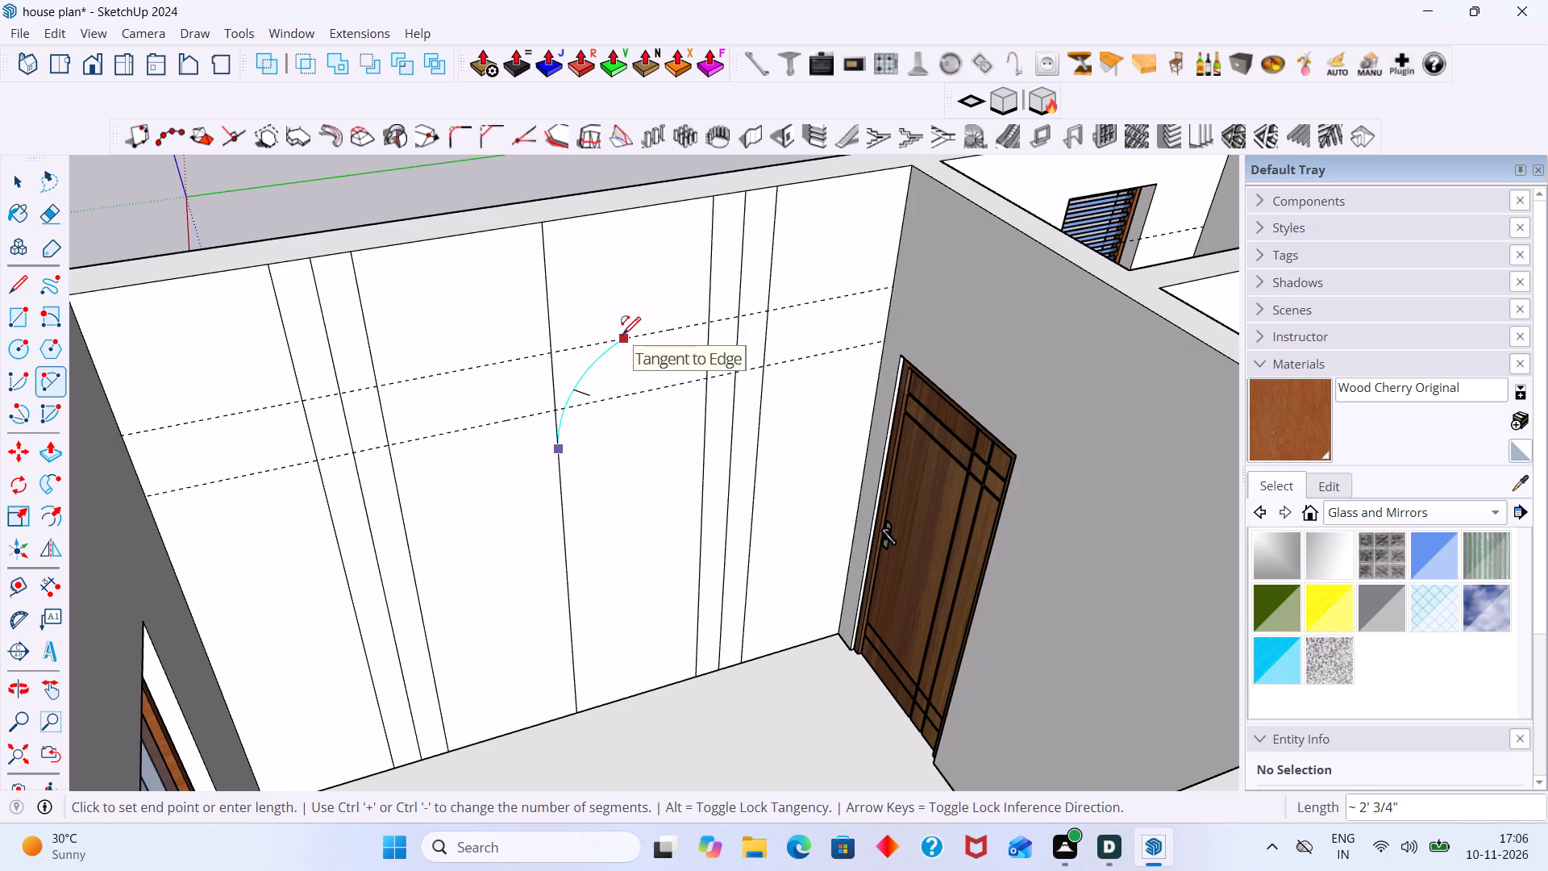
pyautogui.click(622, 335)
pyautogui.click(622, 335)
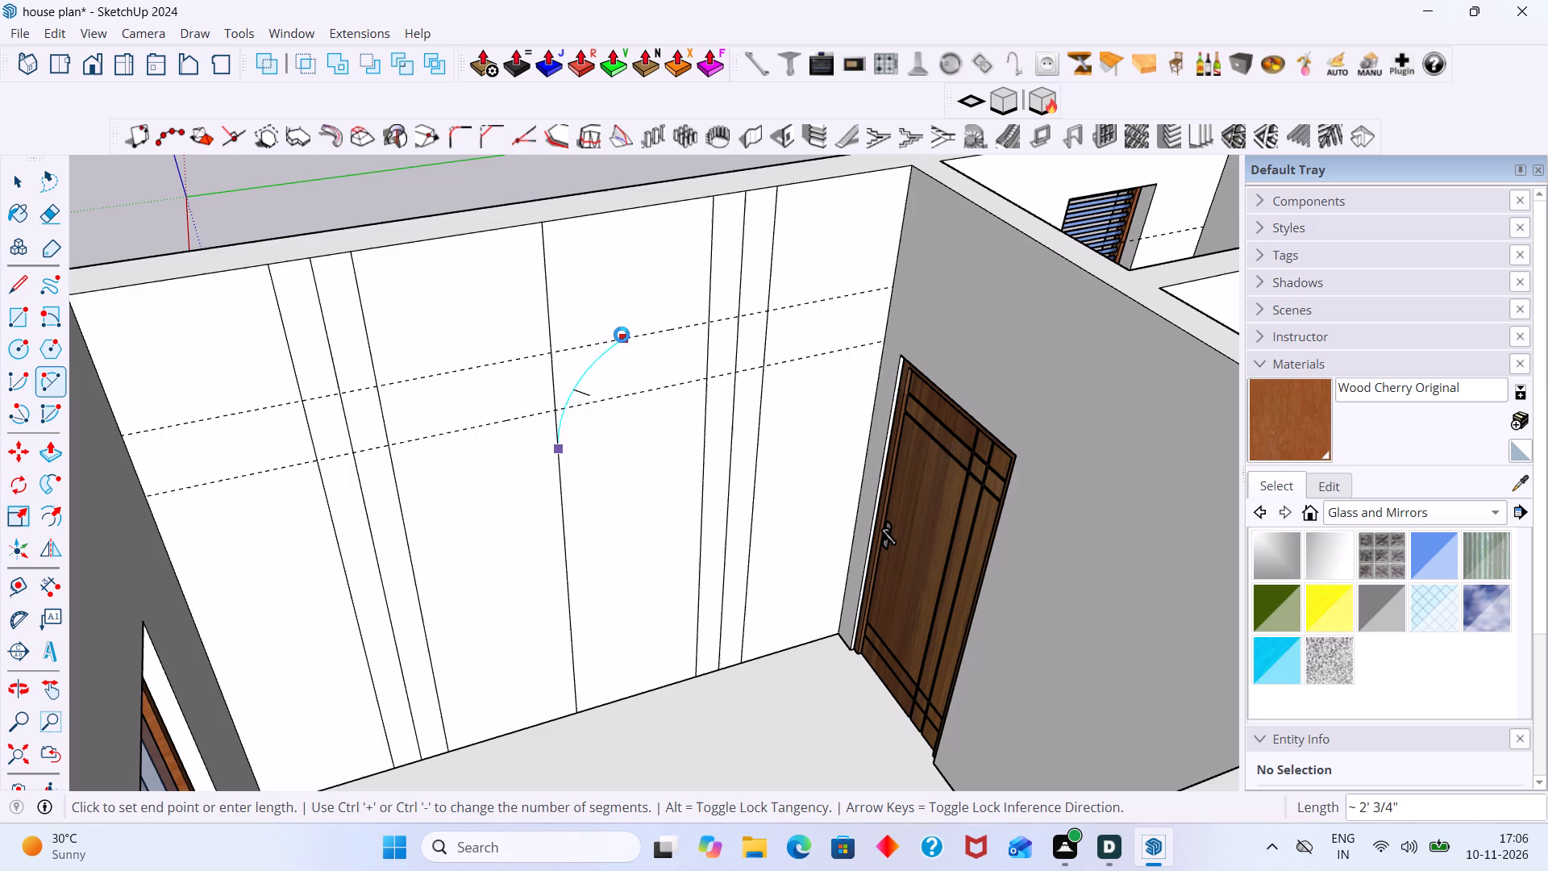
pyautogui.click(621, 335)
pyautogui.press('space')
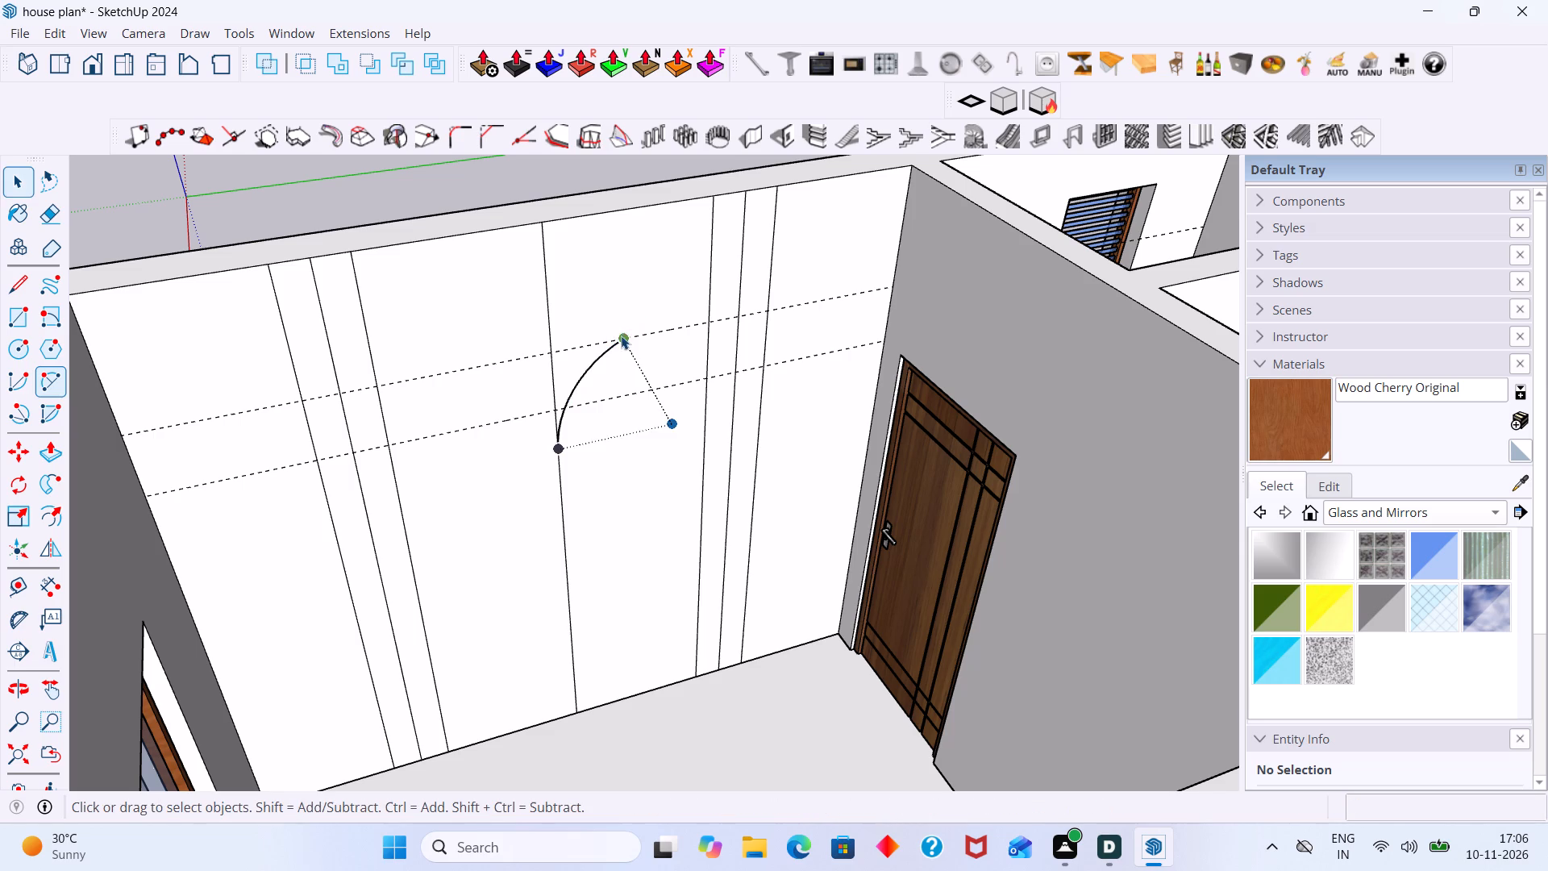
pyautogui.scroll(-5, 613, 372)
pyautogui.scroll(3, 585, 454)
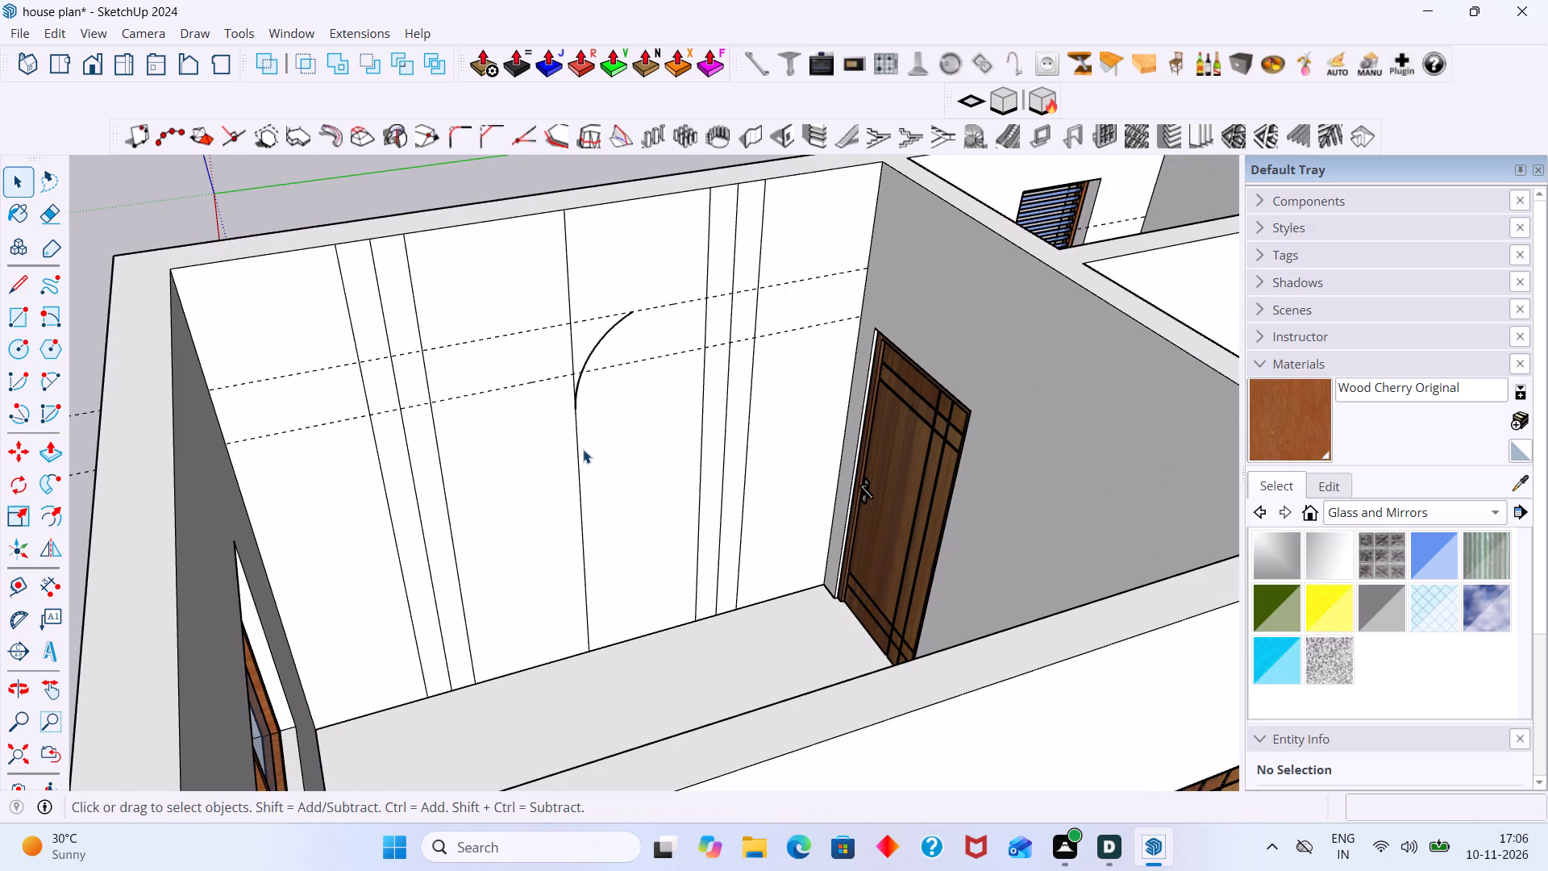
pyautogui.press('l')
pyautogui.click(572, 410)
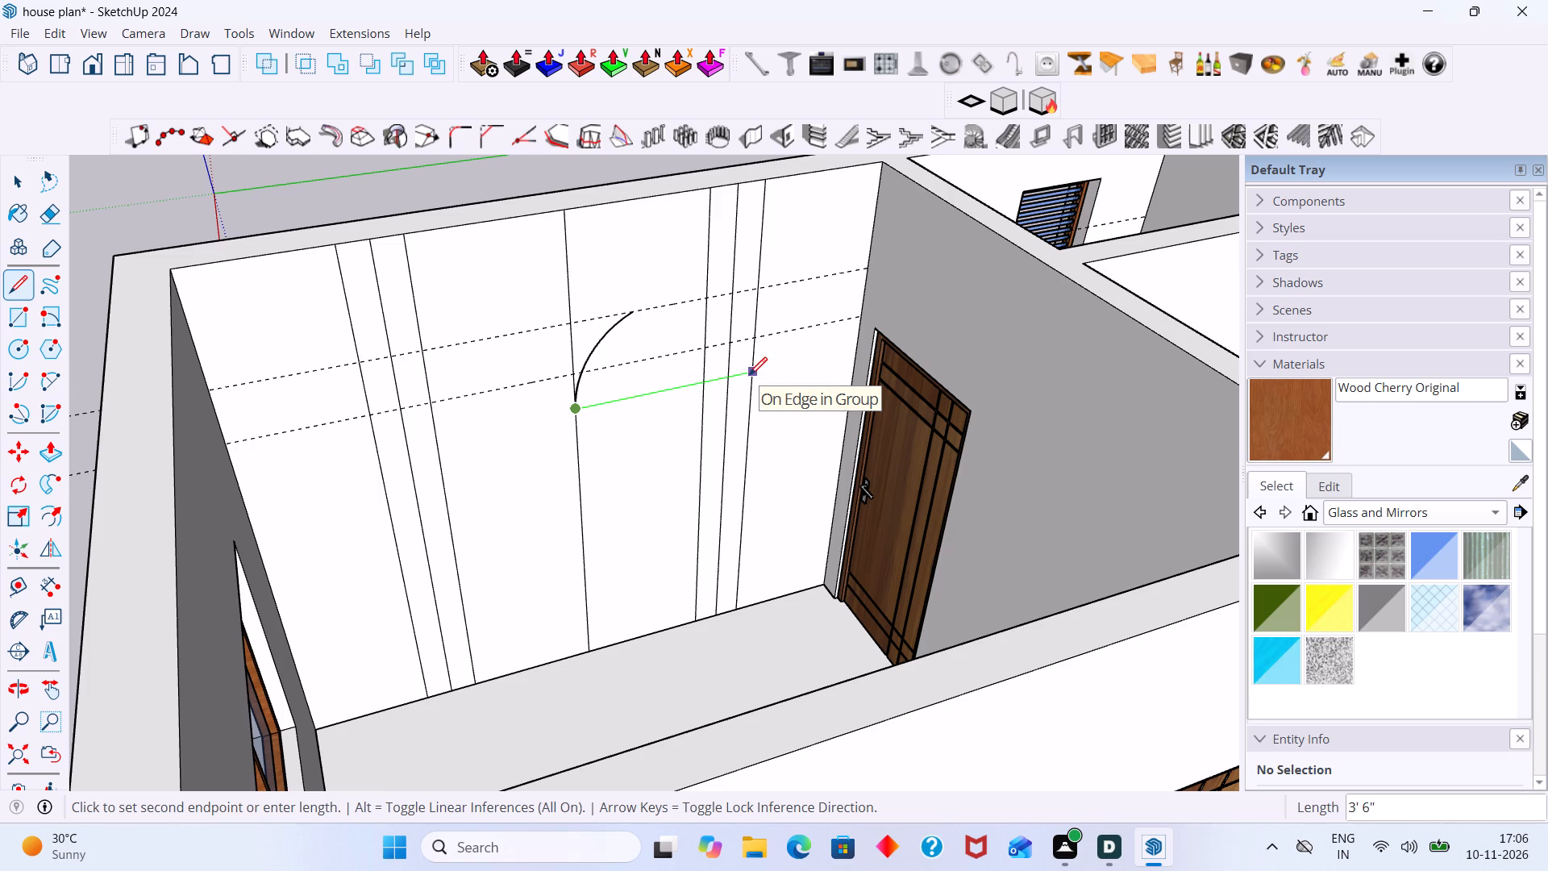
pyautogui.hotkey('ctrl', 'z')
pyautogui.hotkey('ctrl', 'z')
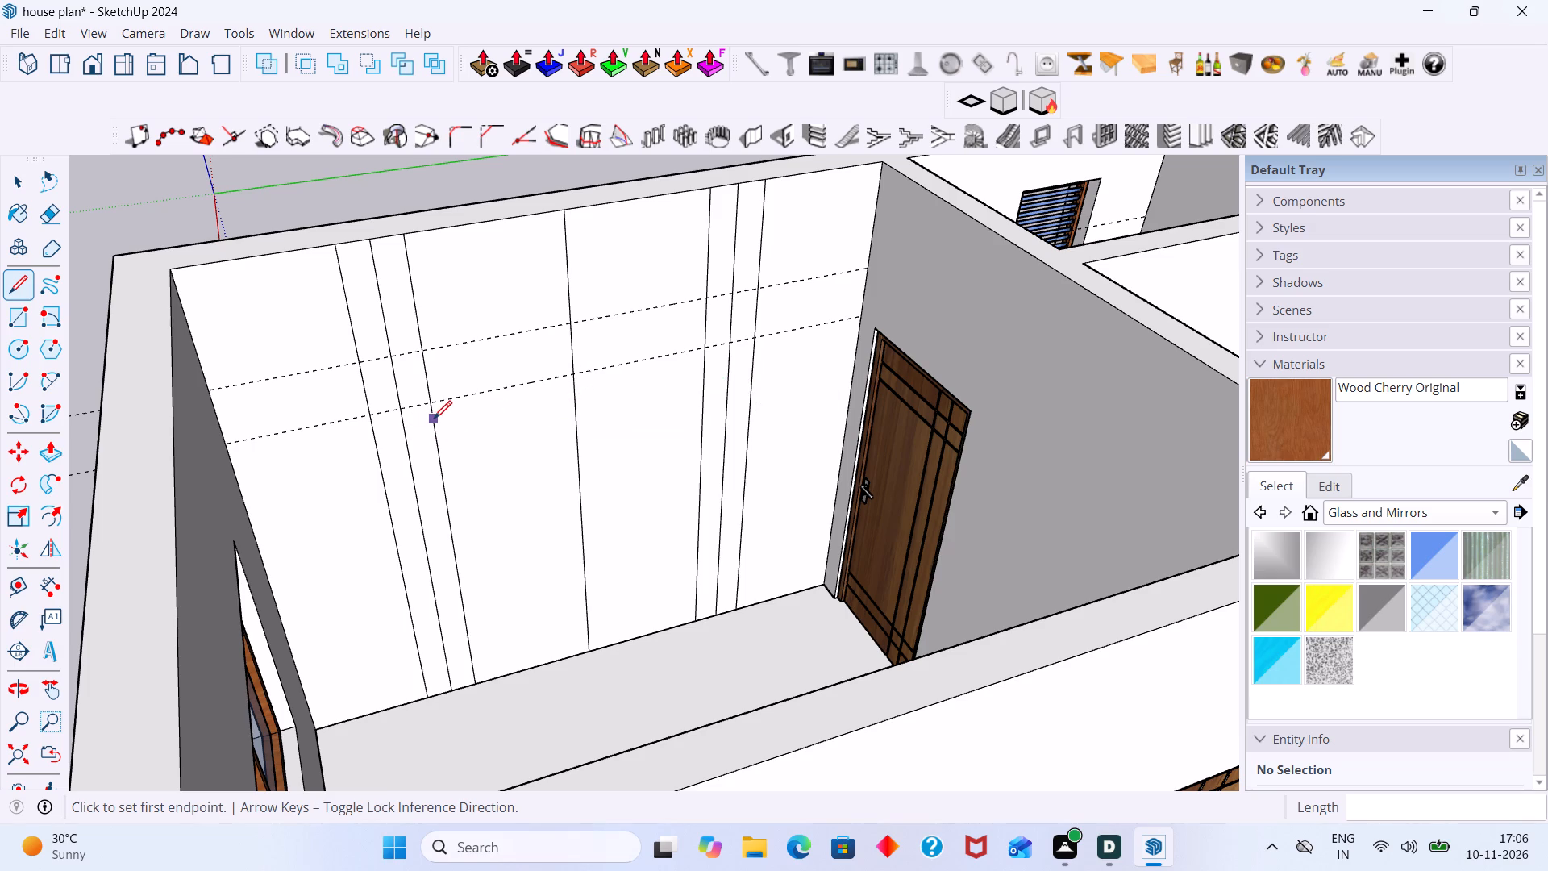
# Draw a tangent arc about 2' 7 13/16" long from the window-side strip's middle line, below the lower guide, up to the upper guide.
pyautogui.click(407, 450)
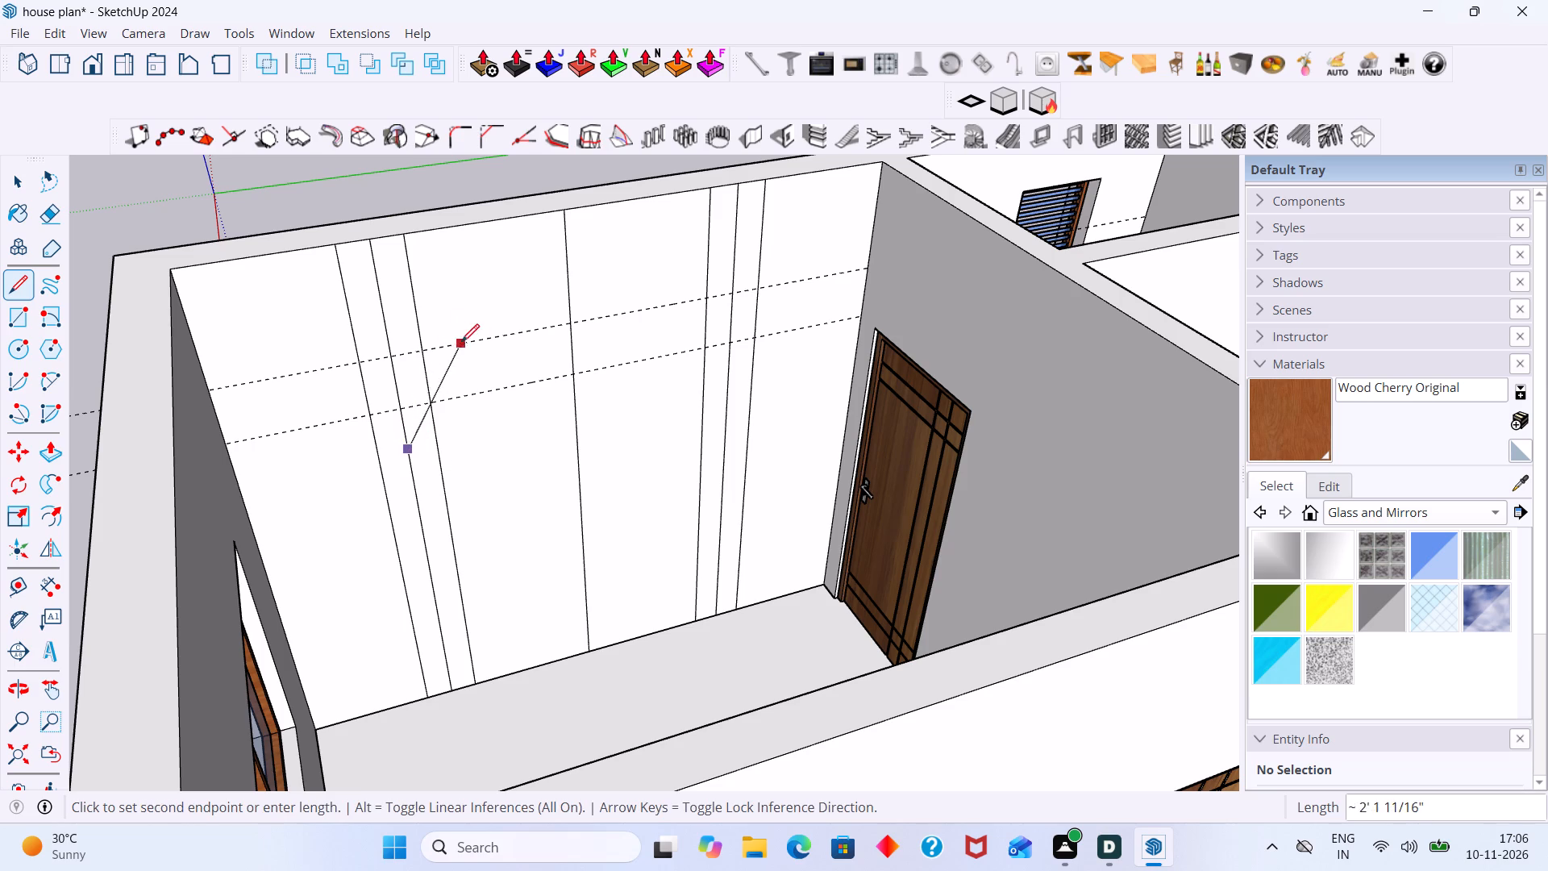
pyautogui.press('Escape')
pyautogui.press('a')
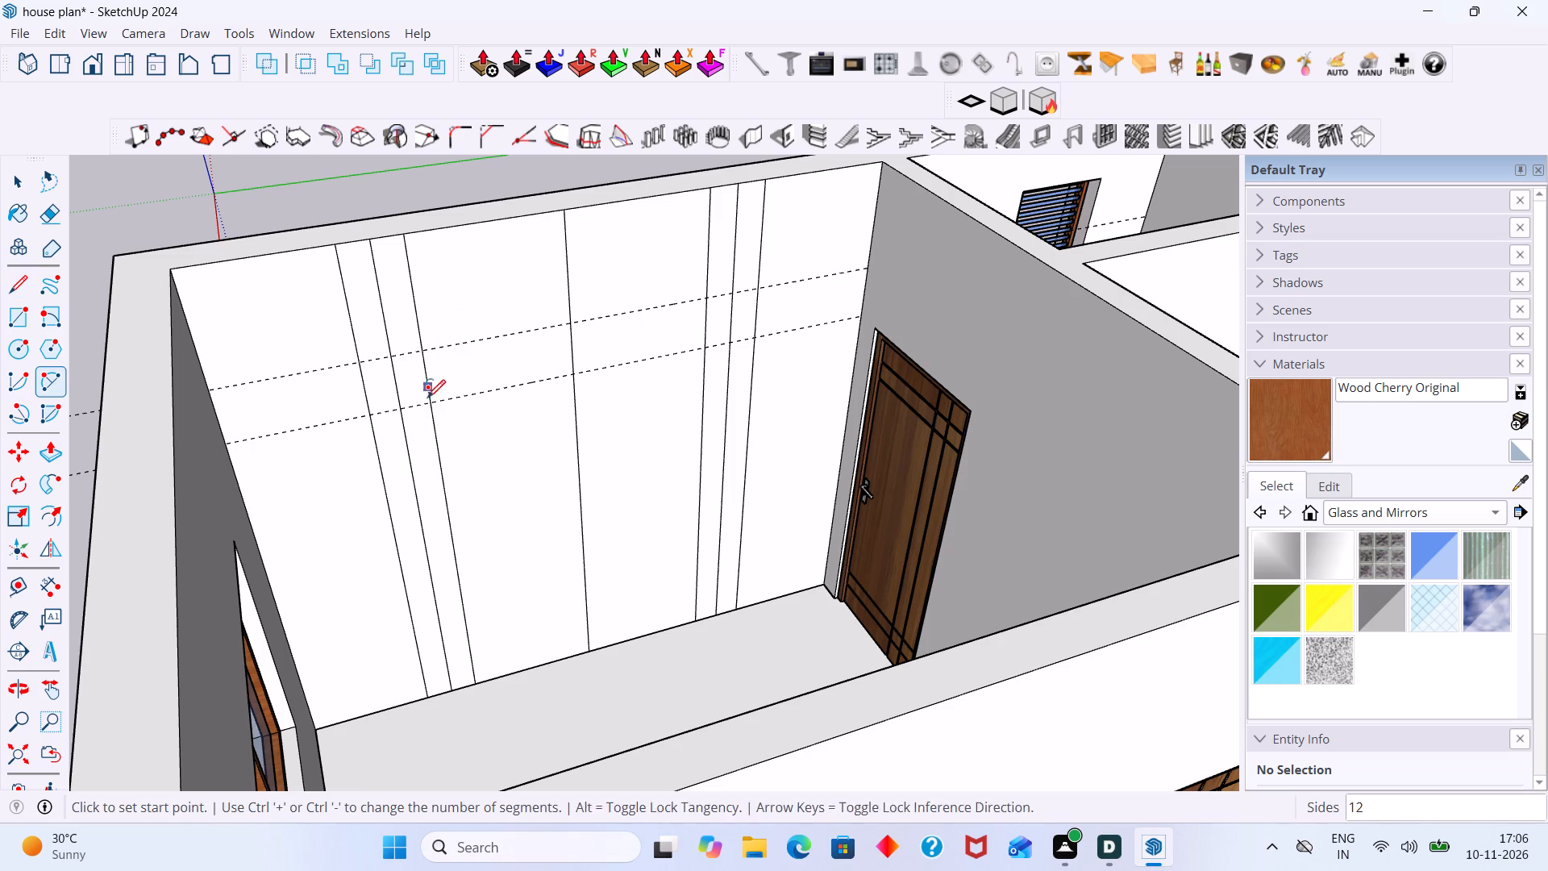
pyautogui.click(410, 457)
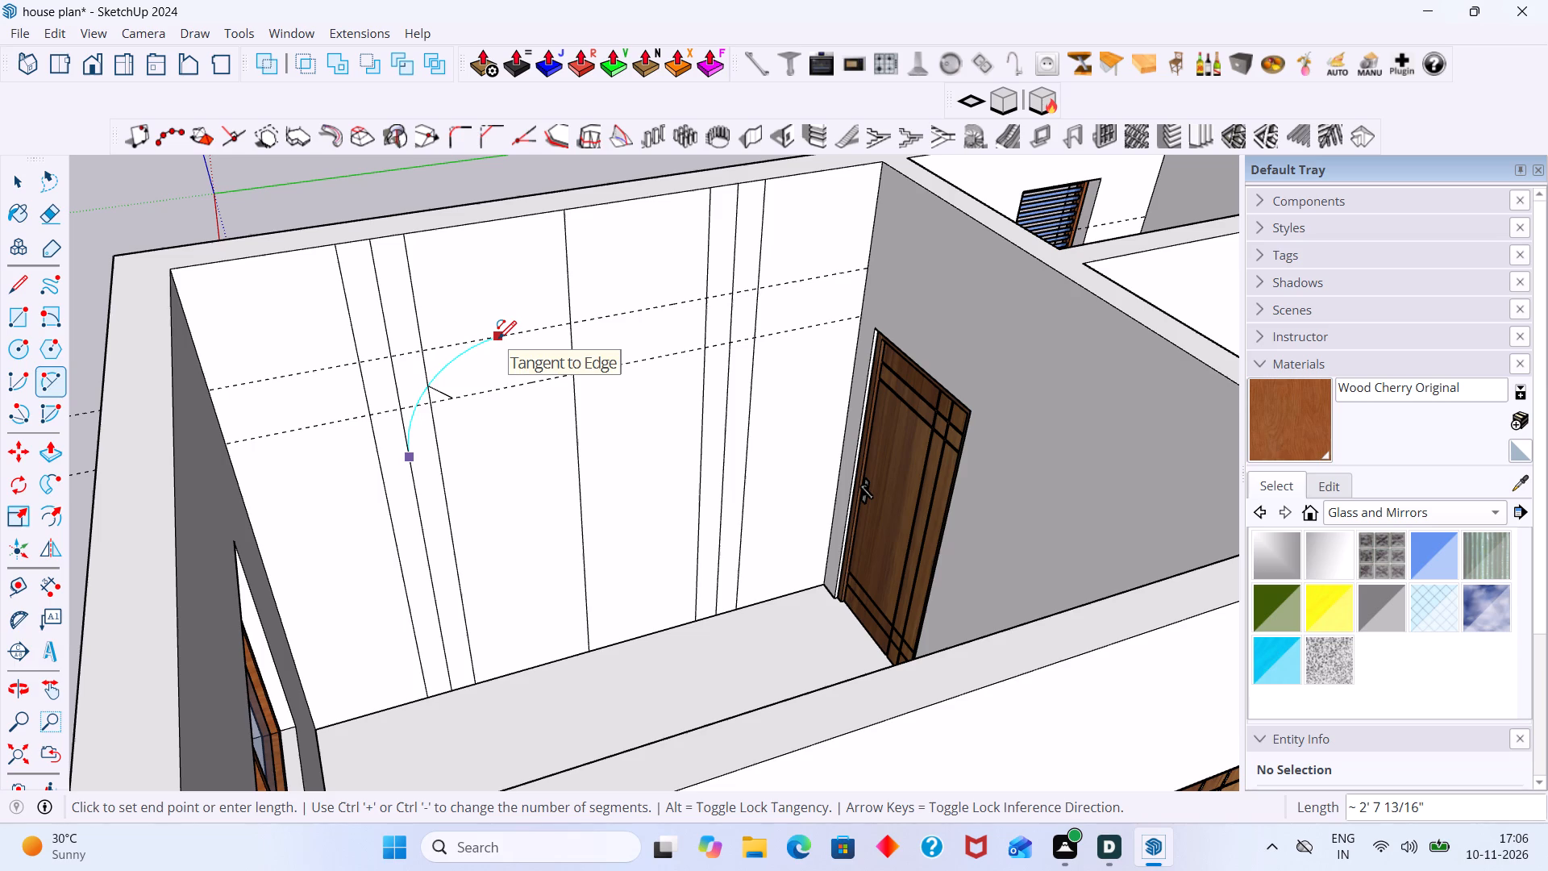
pyautogui.click(498, 339)
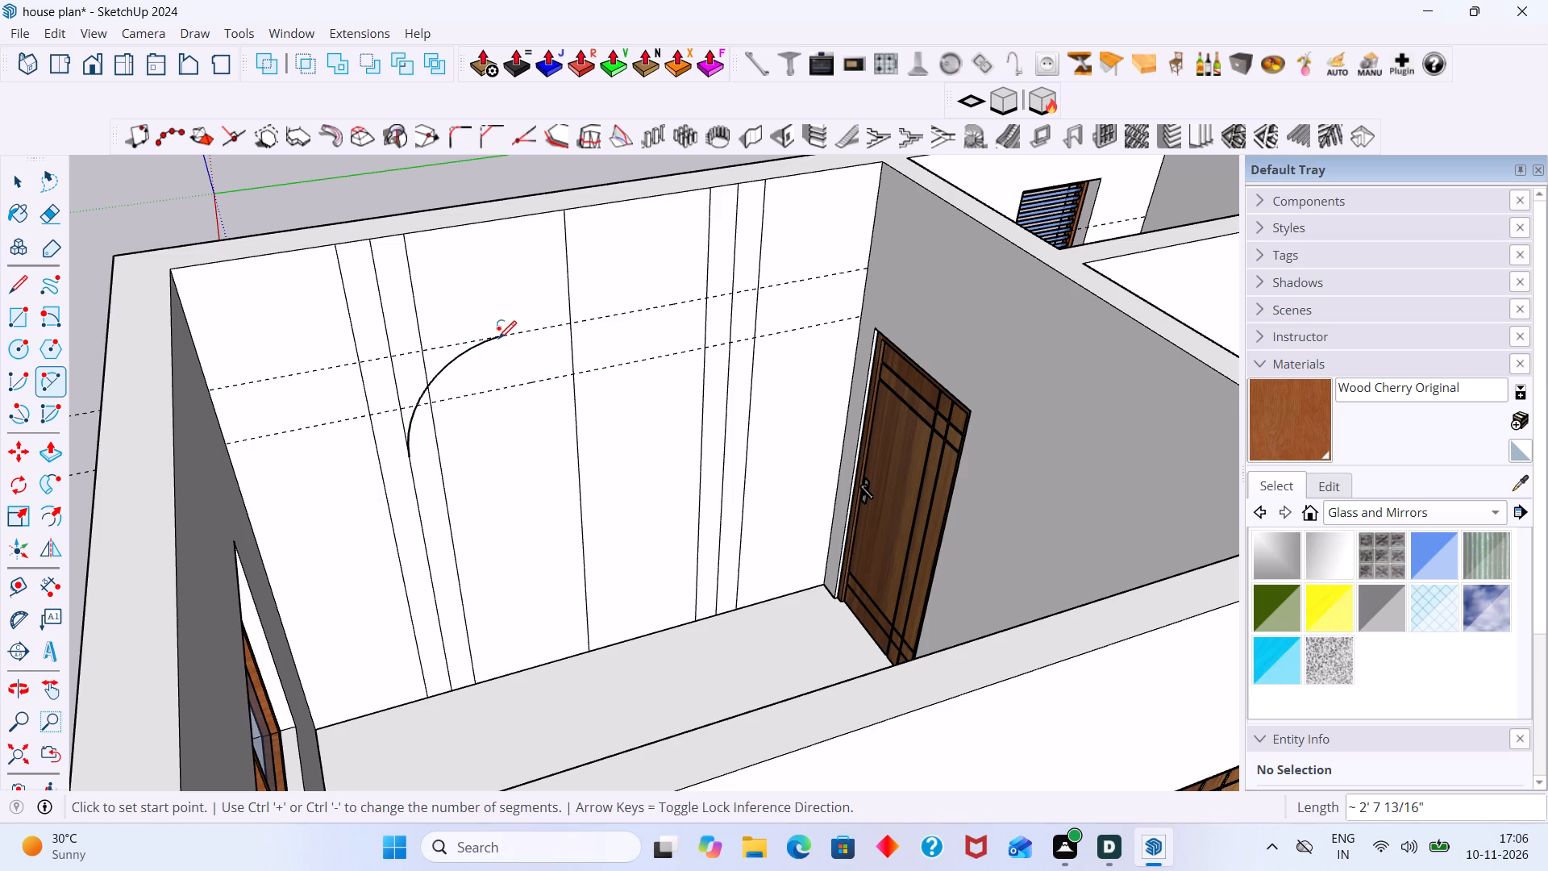
pyautogui.press('space')
# Mirror a copy of the window-side arc about the panel's vertical centre line onto the door-side strip.
pyautogui.click(445, 365)
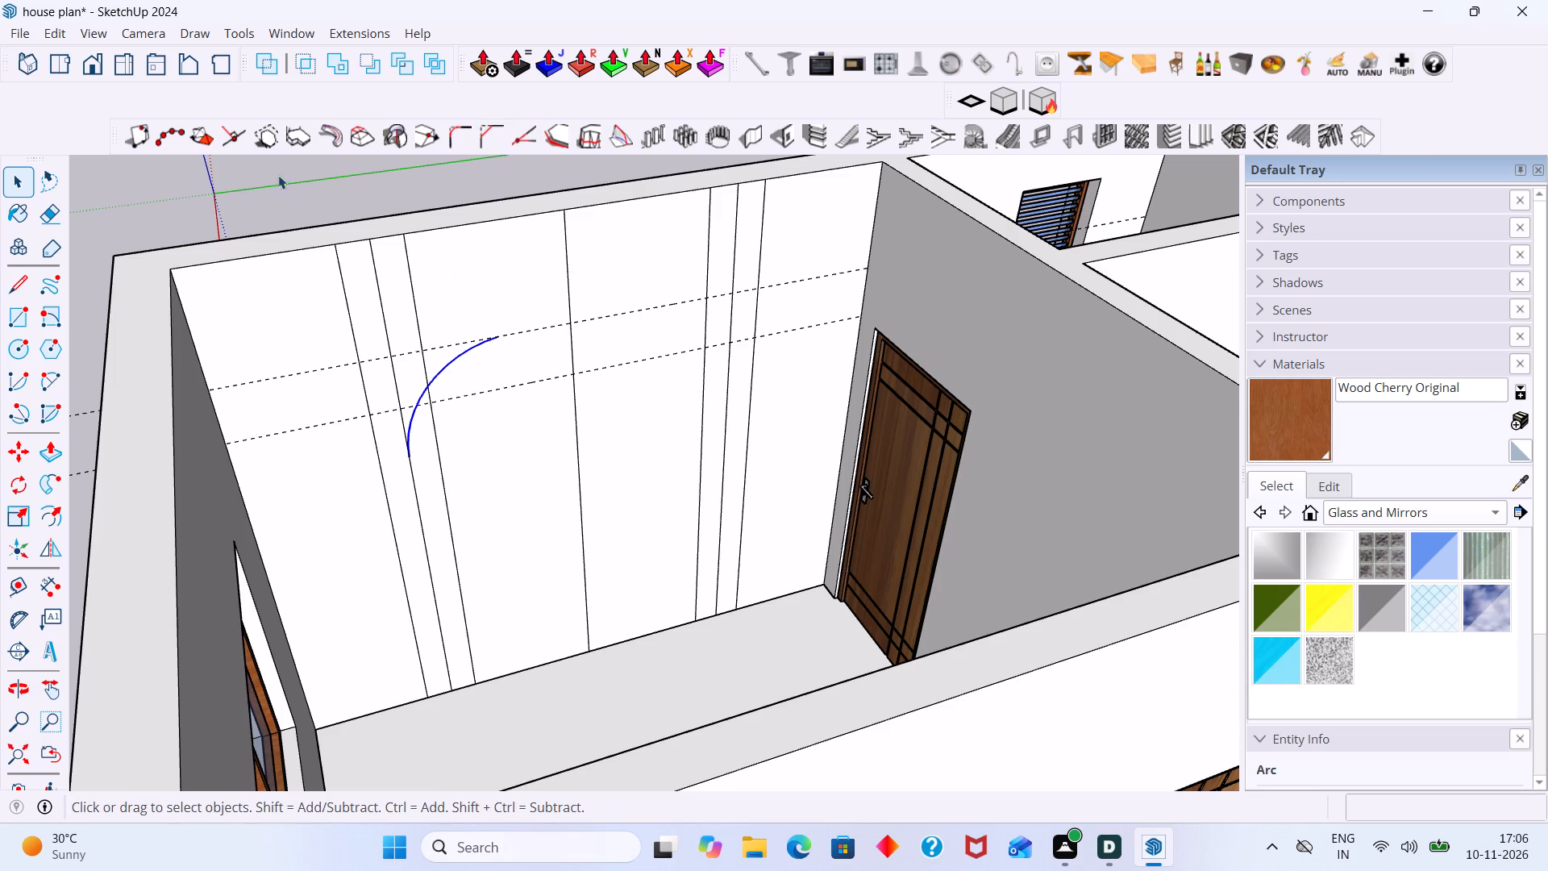
pyautogui.click(50, 542)
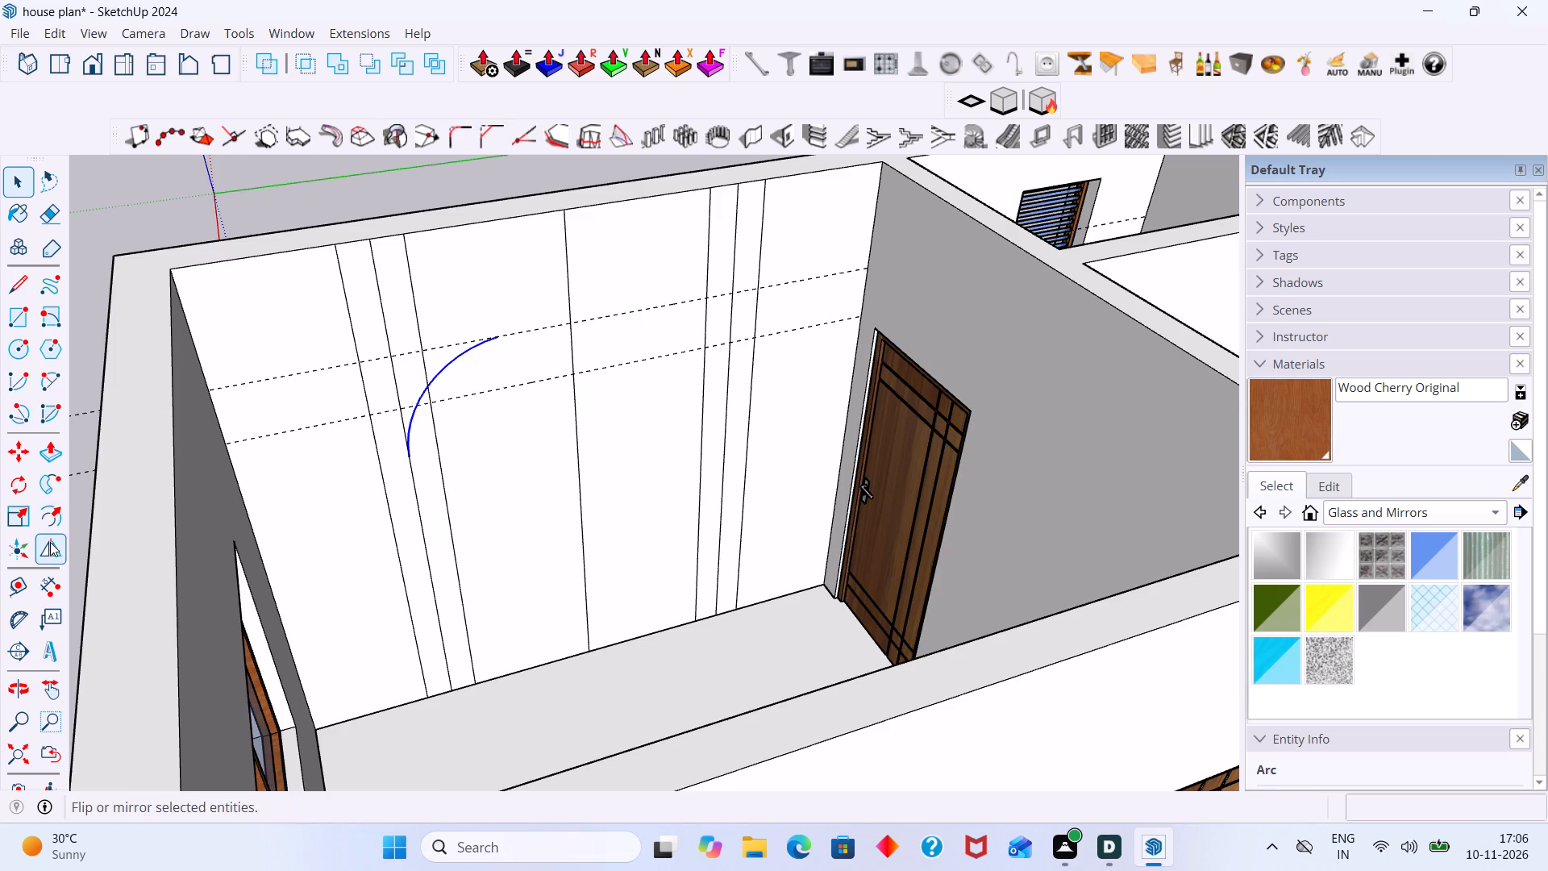
pyautogui.moveTo(460, 390); pyautogui.dragTo(553, 364)
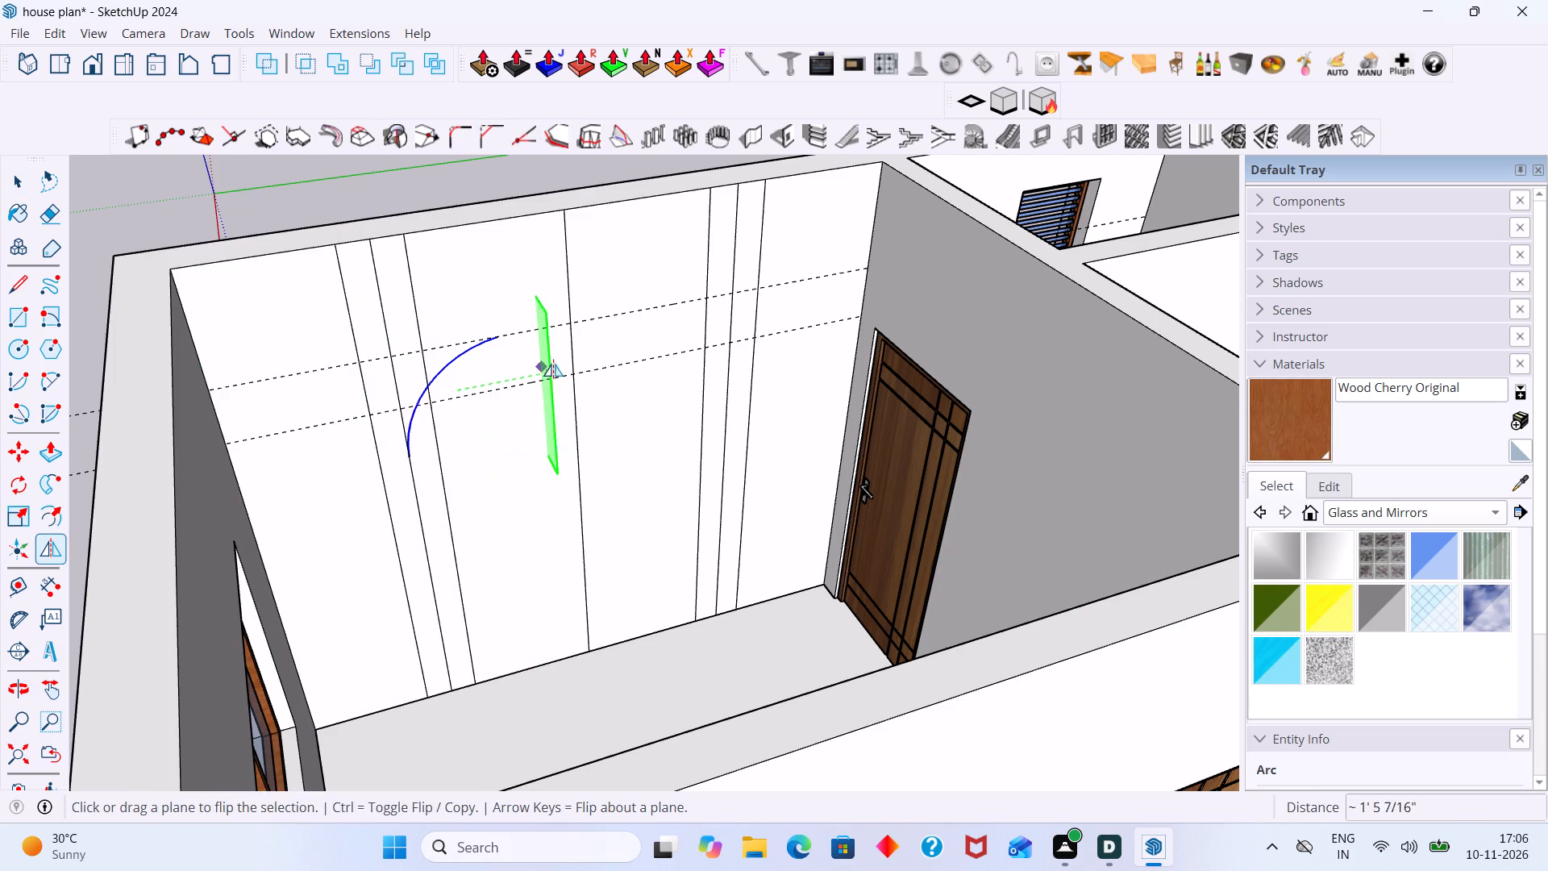
pyautogui.moveTo(553, 364); pyautogui.dragTo(572, 327)
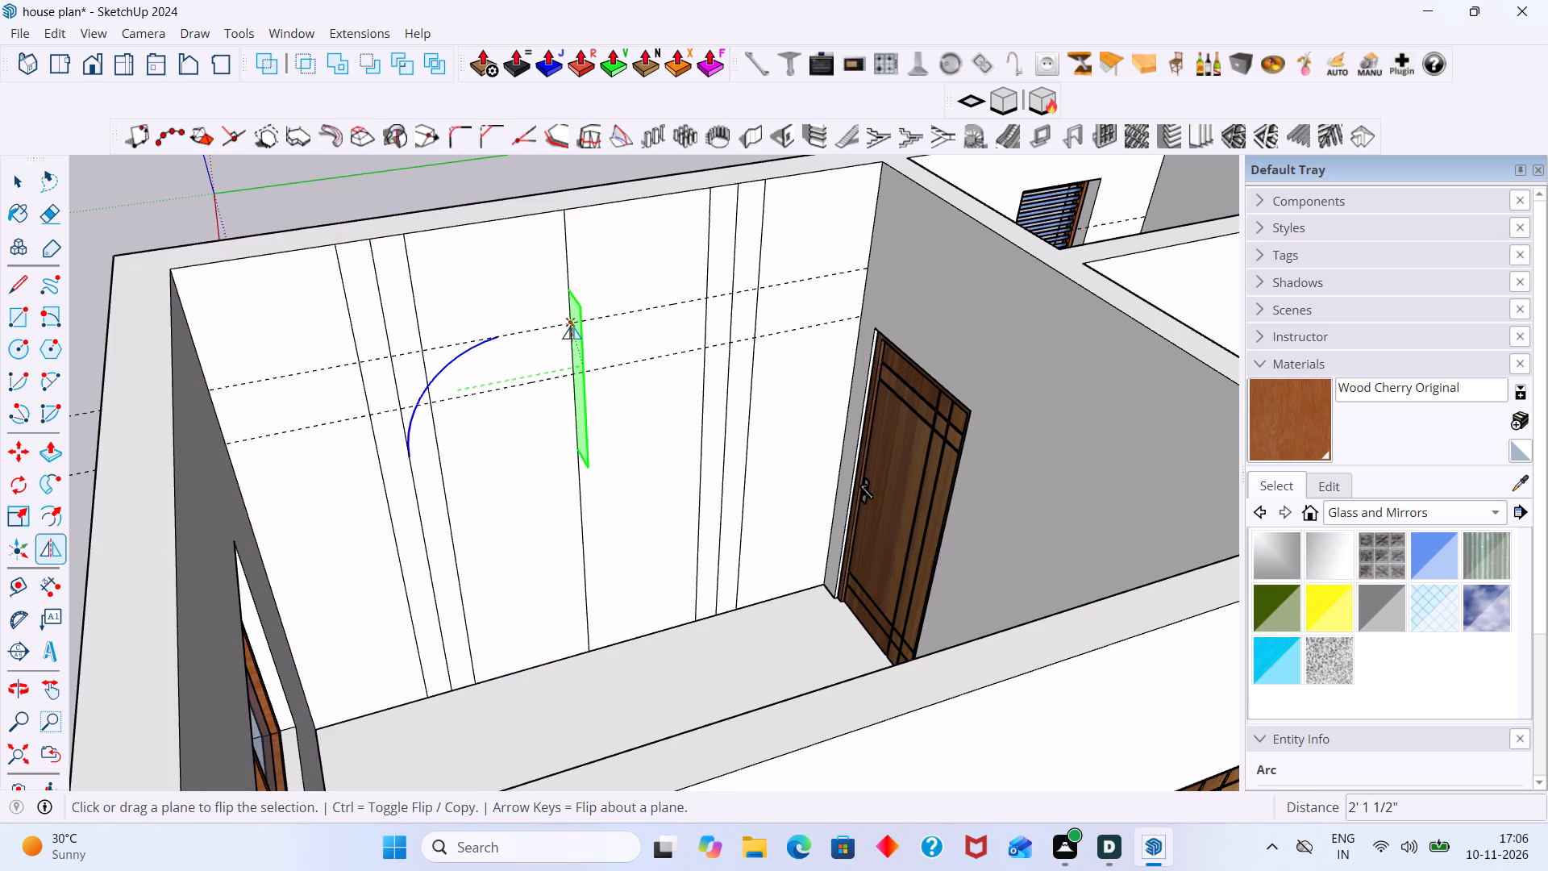
pyautogui.hotkey('ctrl', 'z')
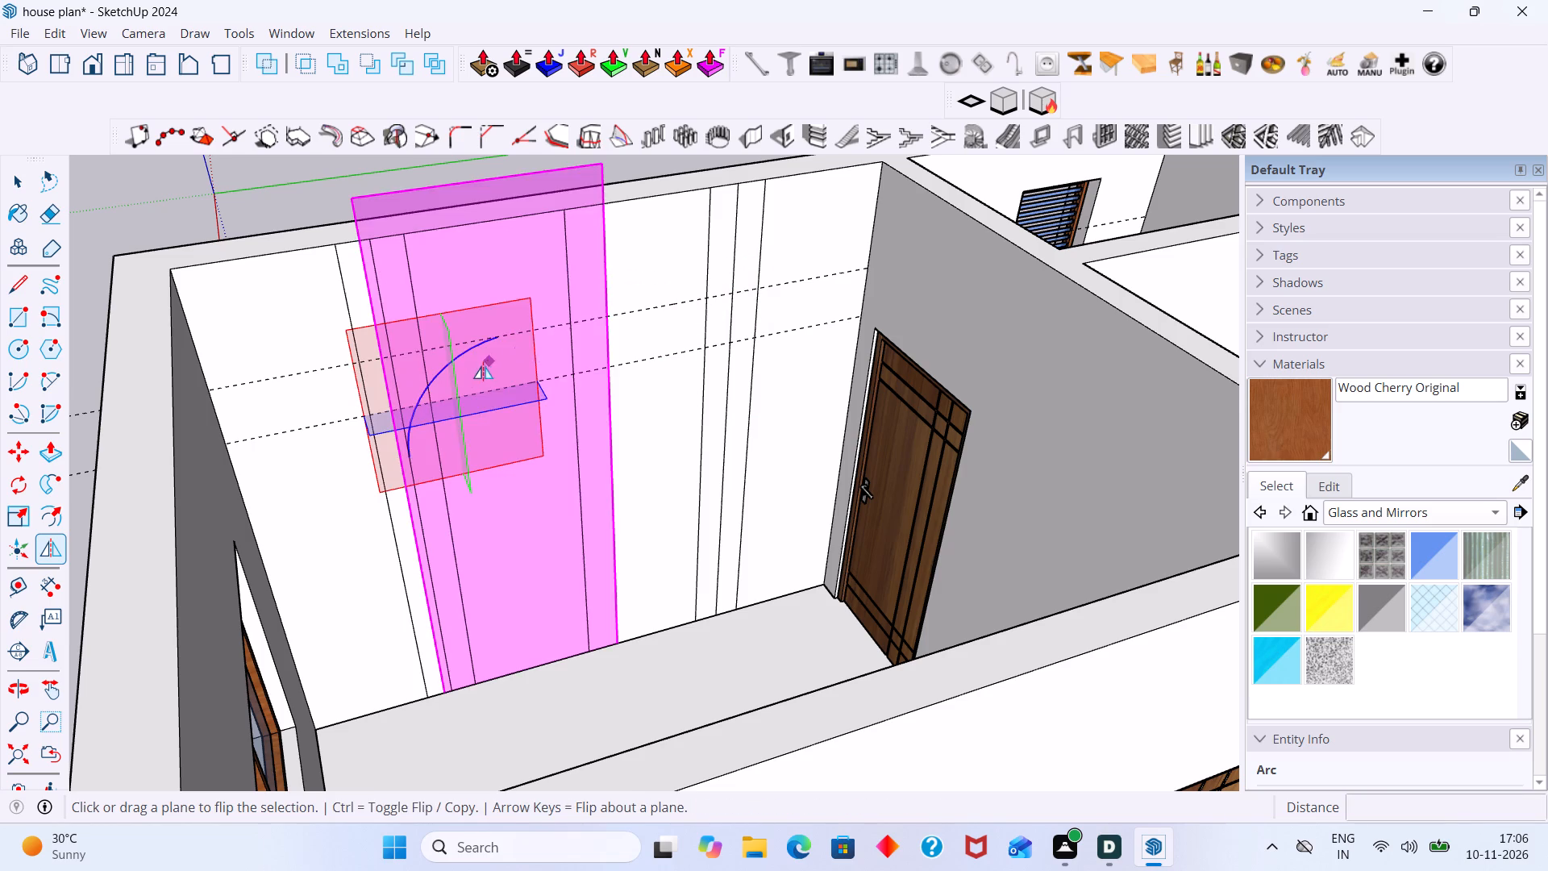
pyautogui.click(454, 394)
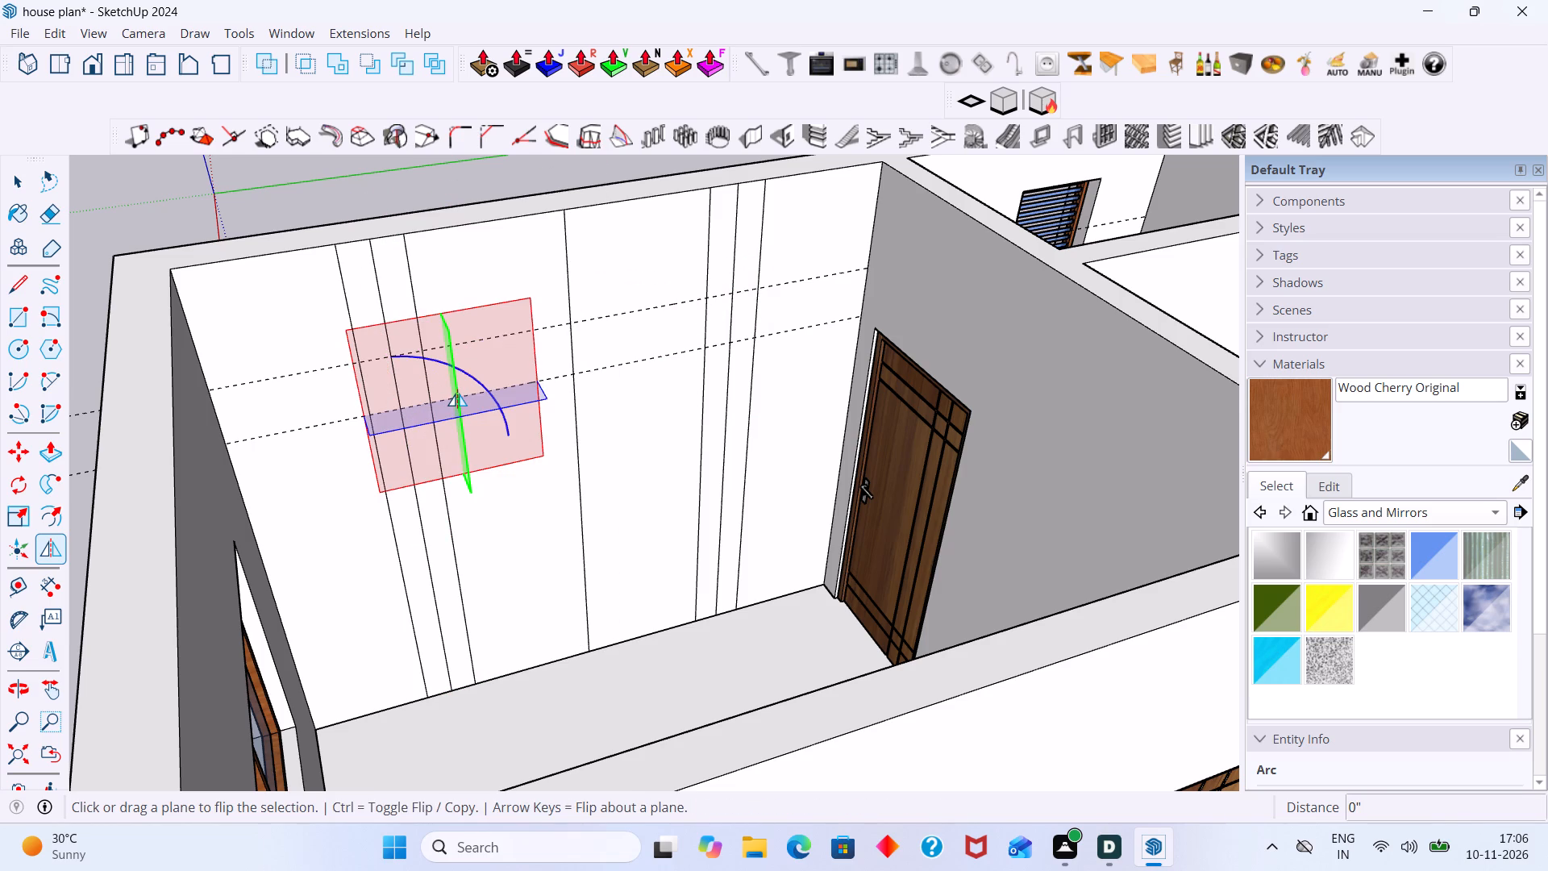
pyautogui.hotkey('ctrl', 'z')
pyautogui.moveTo(457, 394); pyautogui.dragTo(537, 369)
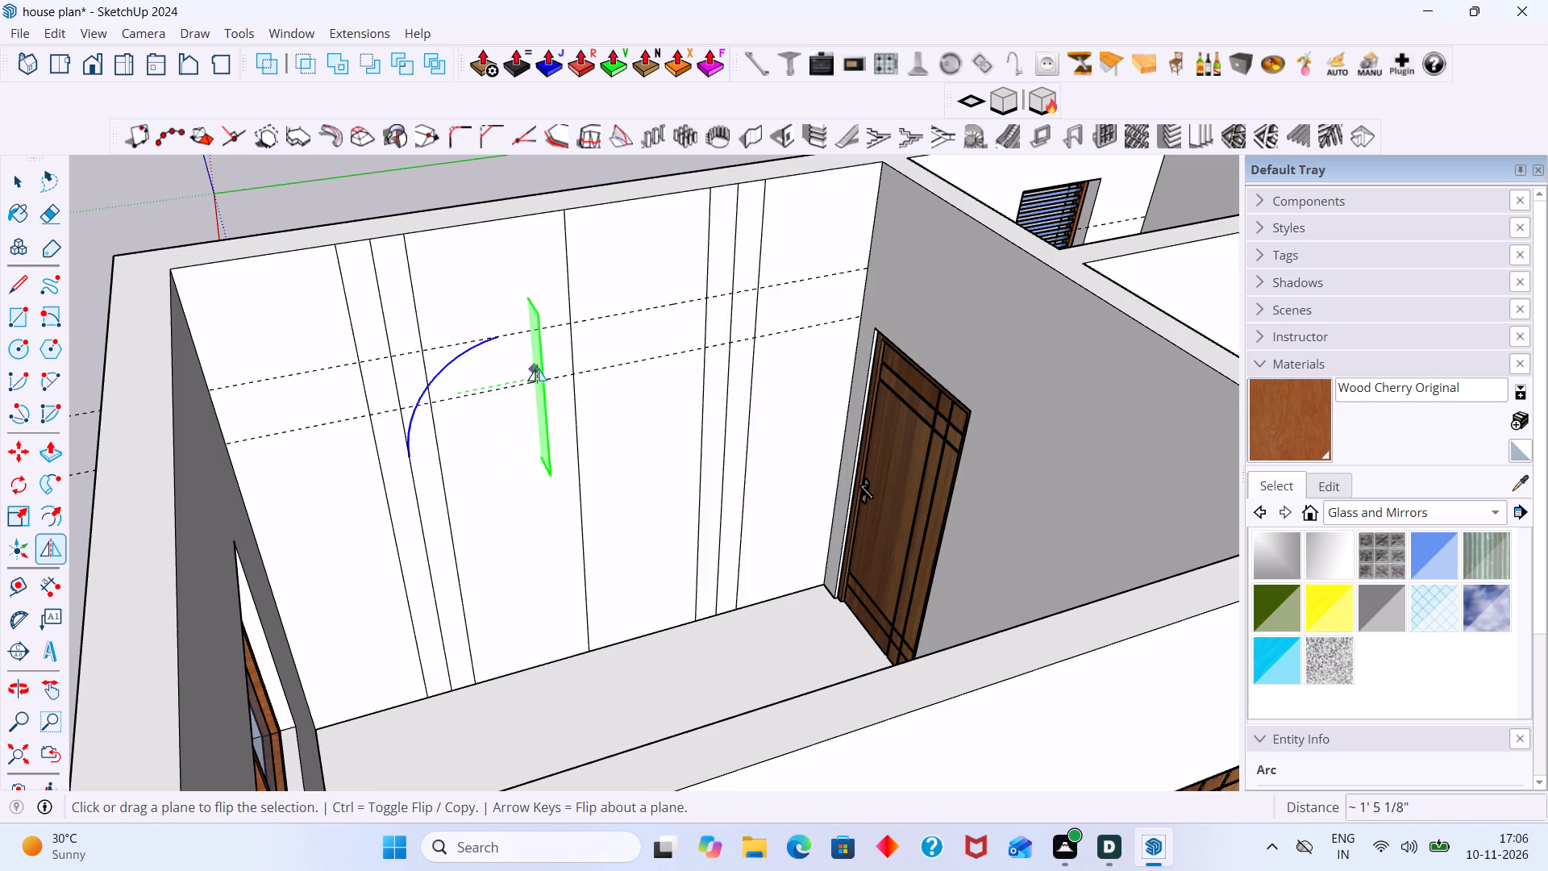
pyautogui.moveTo(537, 369); pyautogui.dragTo(573, 326)
pyautogui.press('space')
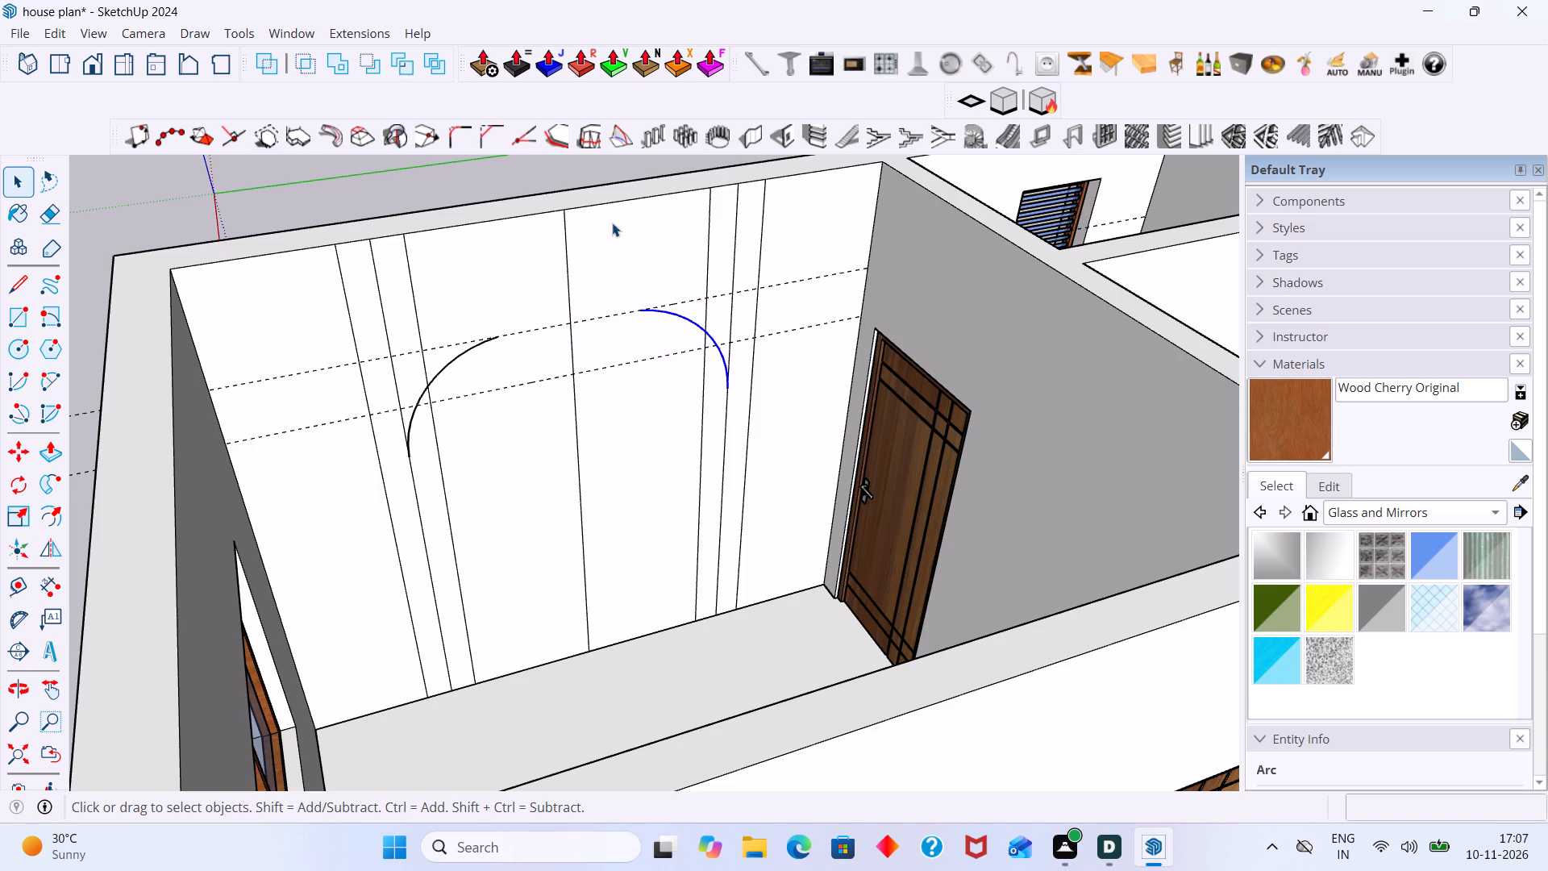
# Undo the mirrored door-side arc and the window-side arc drawn outside the bedroom wall's group.
pyautogui.click(548, 178)
pyautogui.scroll(-8, 571, 290)
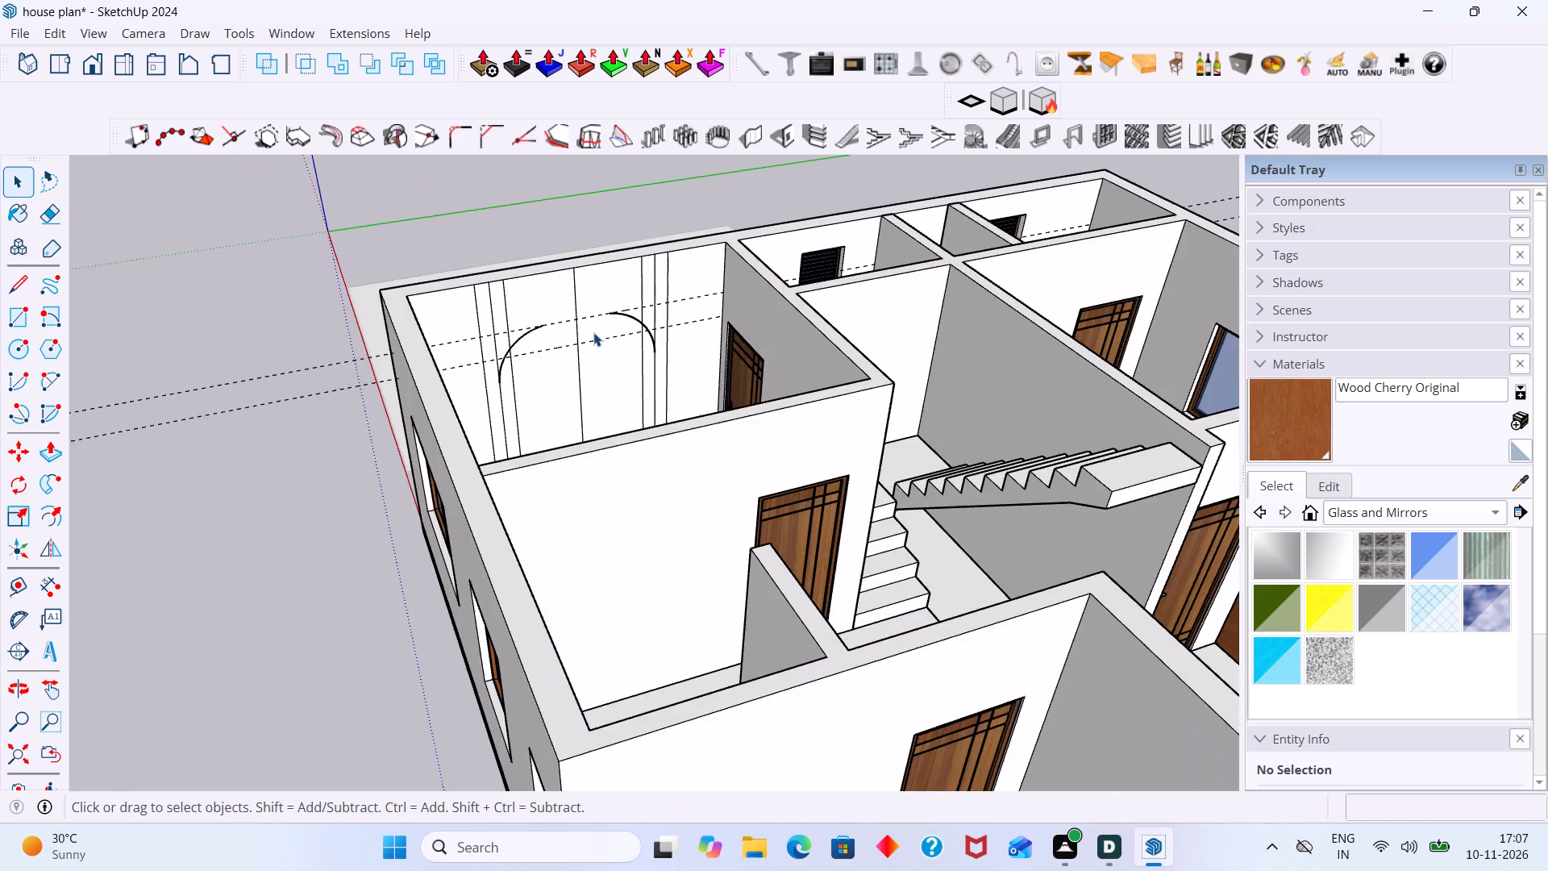
pyautogui.scroll(5, 647, 352)
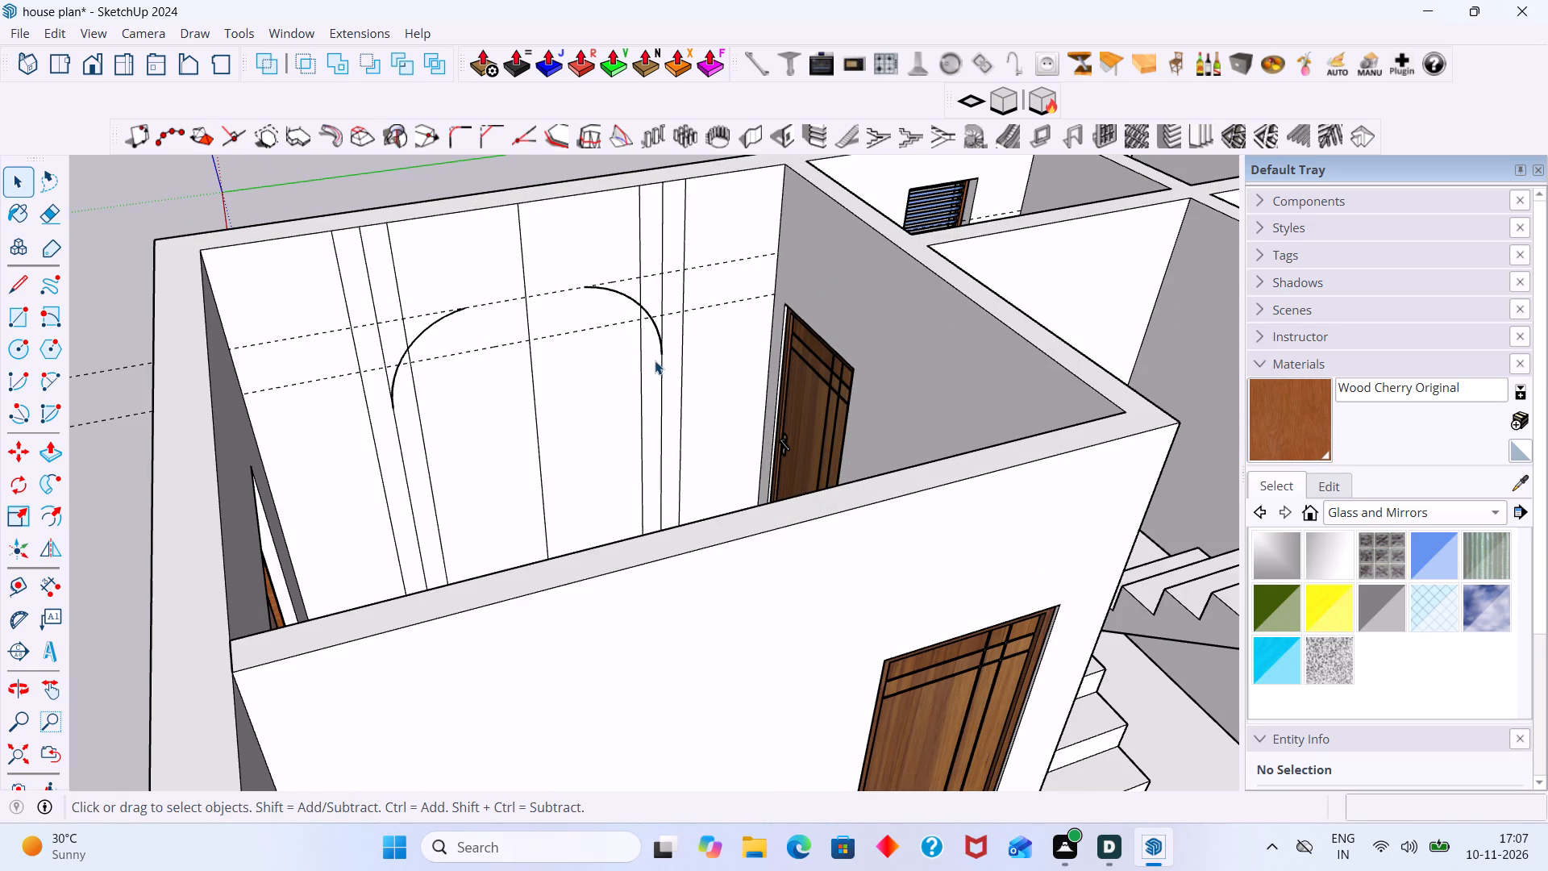
pyautogui.click(641, 367)
pyautogui.click(641, 367)
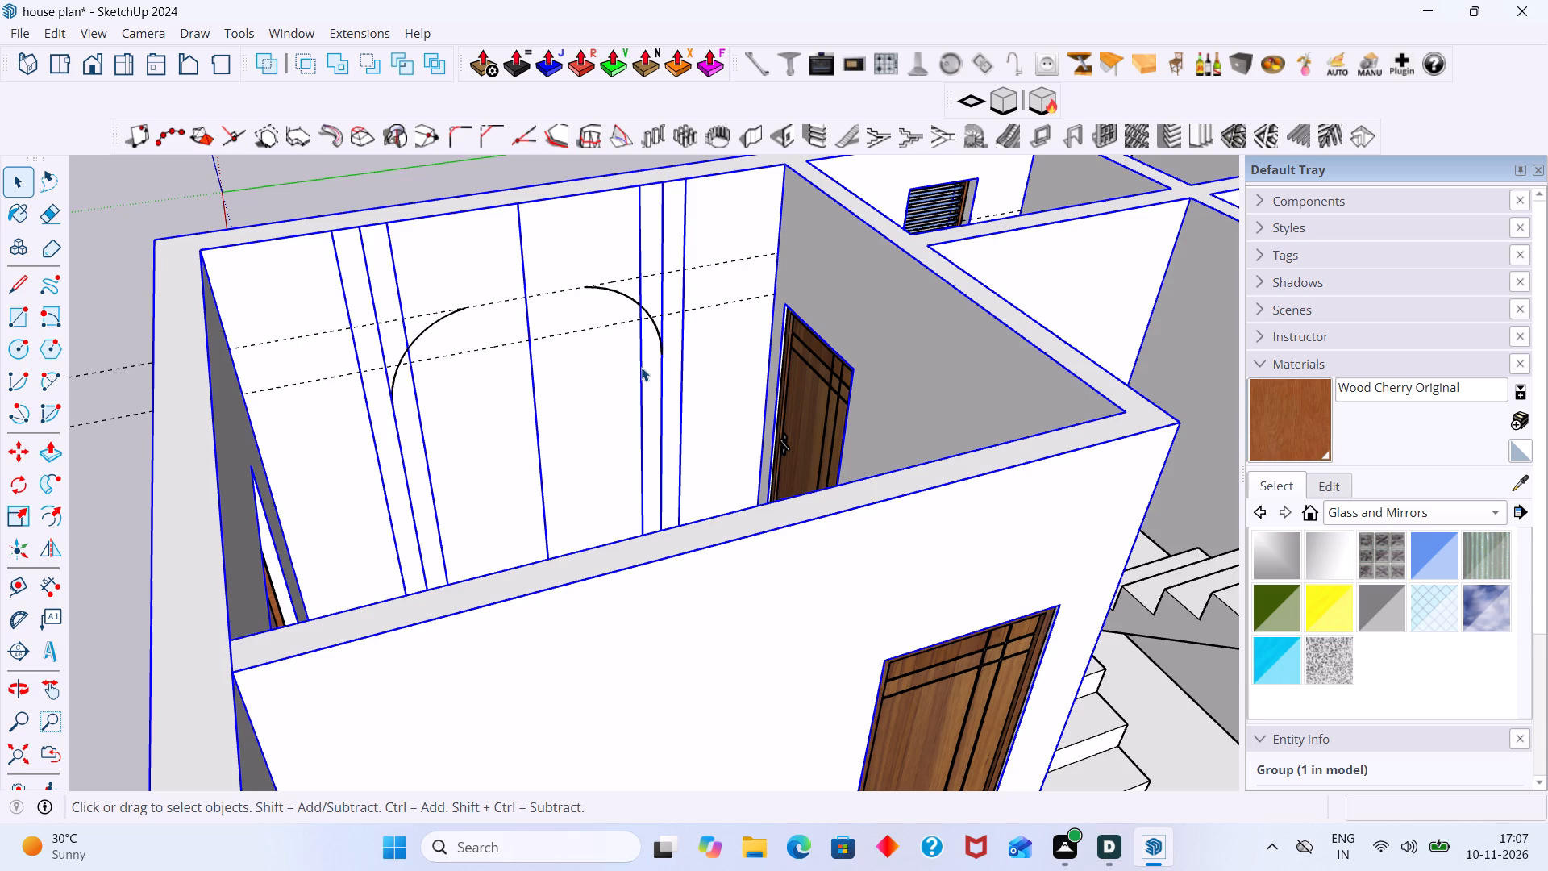
pyautogui.click(641, 367)
pyautogui.doubleClick(603, 381)
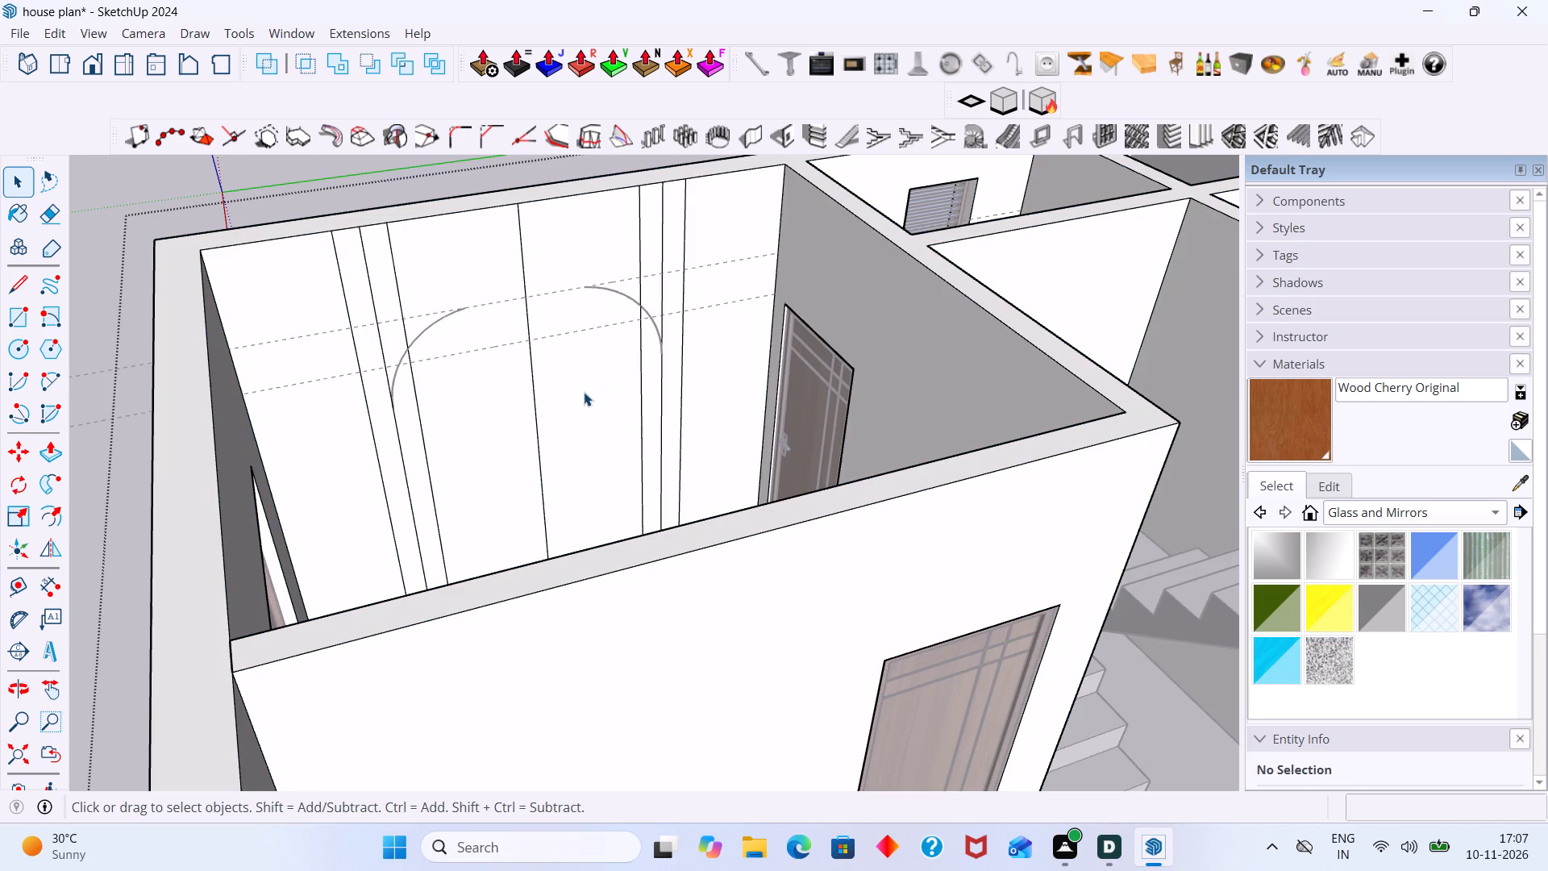
pyautogui.hotkey('ctrl', 'z')
pyautogui.hotkey('ctrl', 'z')
pyautogui.hotkey('ctrl', 'z')
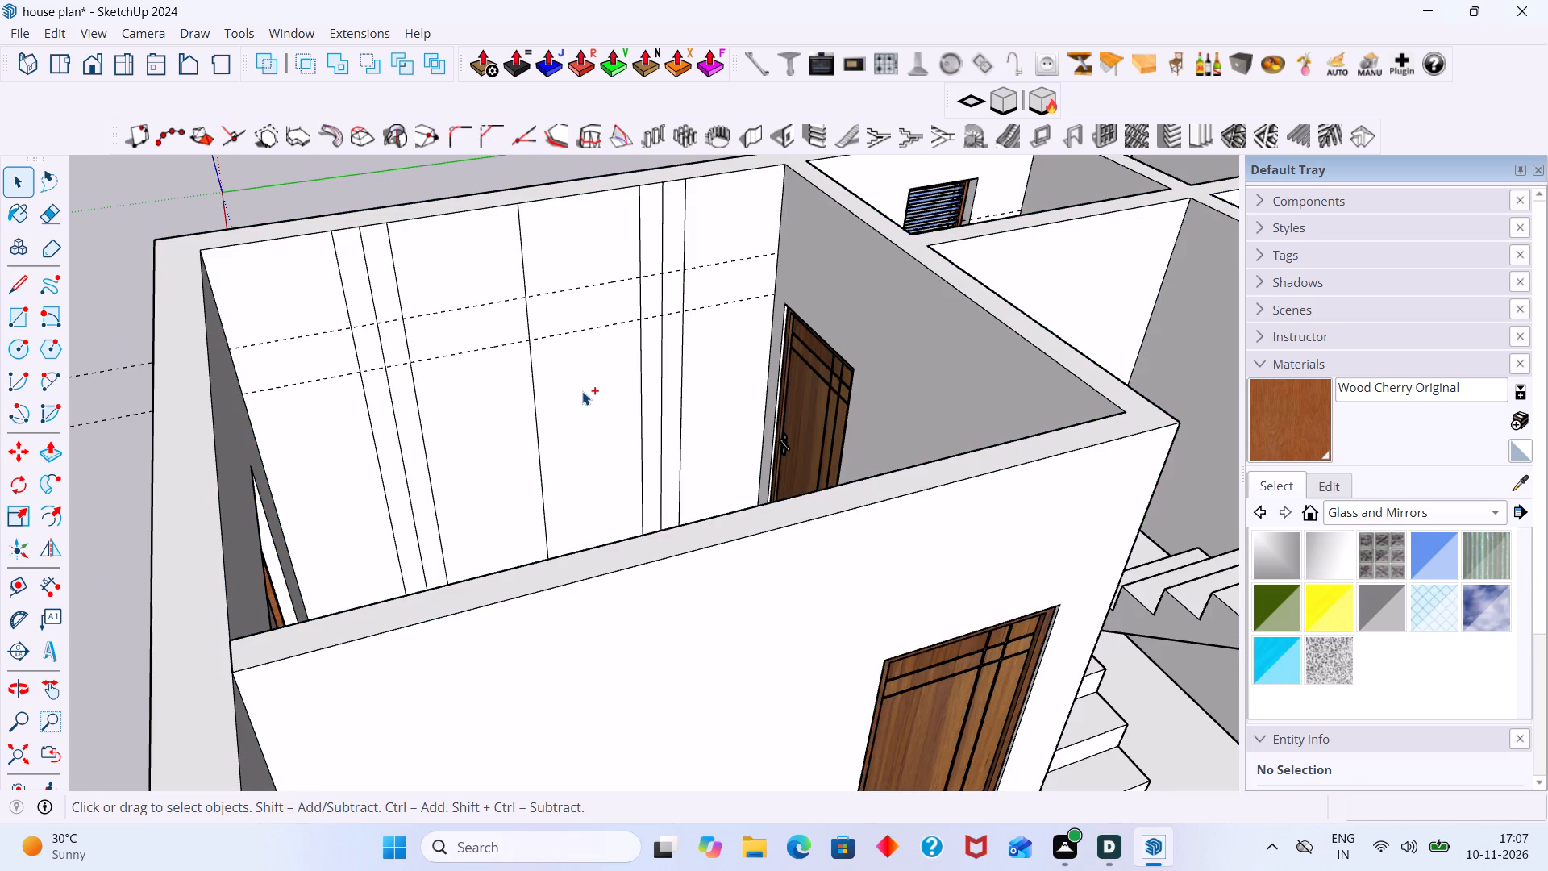
# Inside the wall group, draw a tangent arc about 2' 6 5/8" long from the window-side strip's middle line up to the upper guide.
pyautogui.doubleClick(580, 395)
pyautogui.scroll(1, 569, 404)
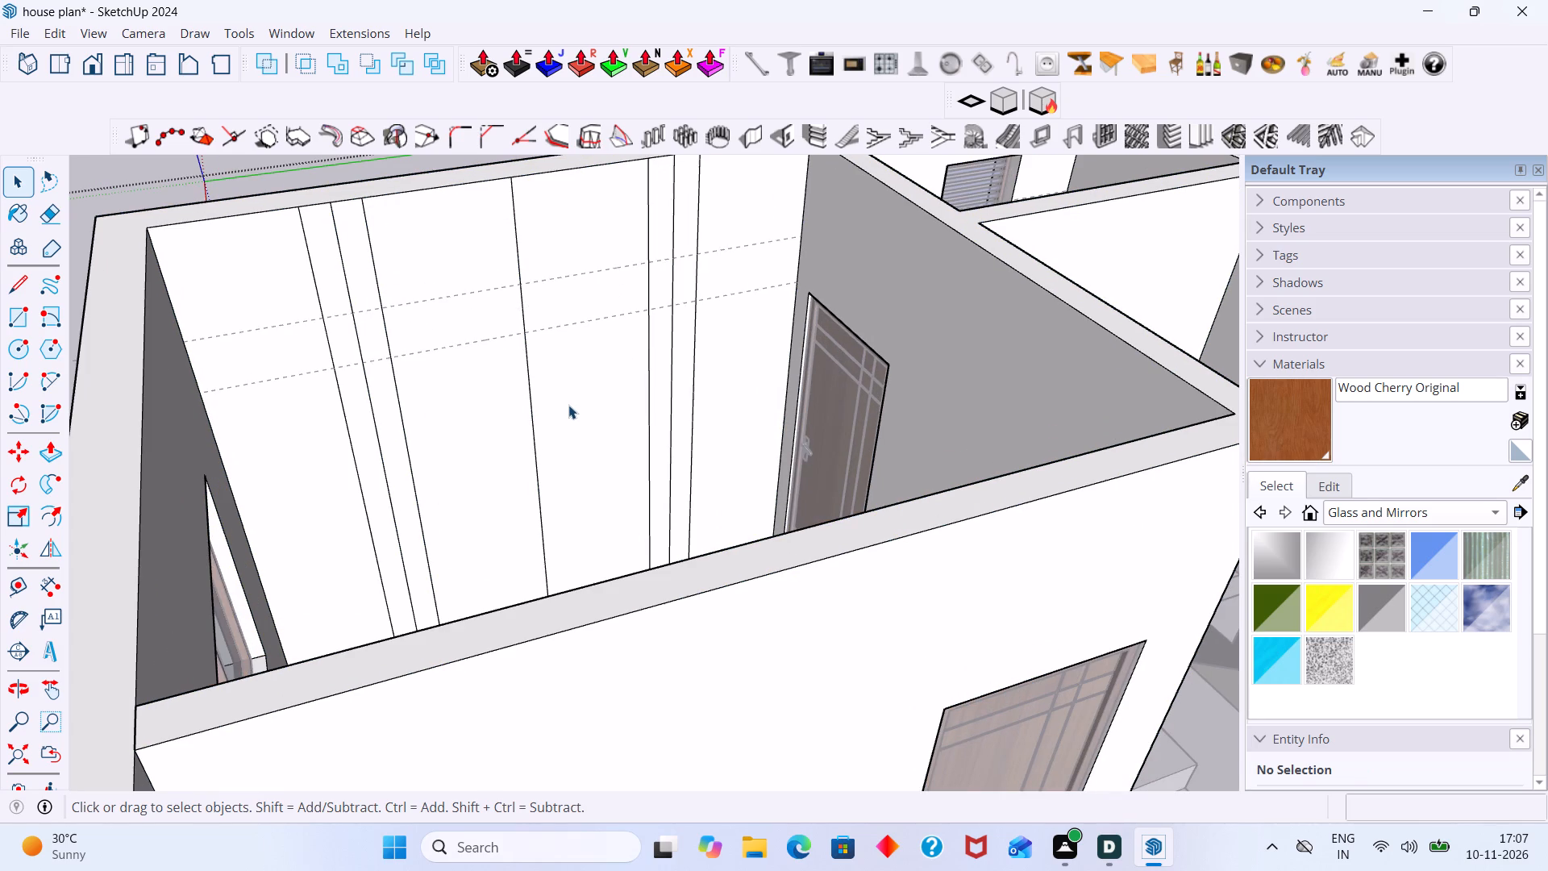
pyautogui.press('a')
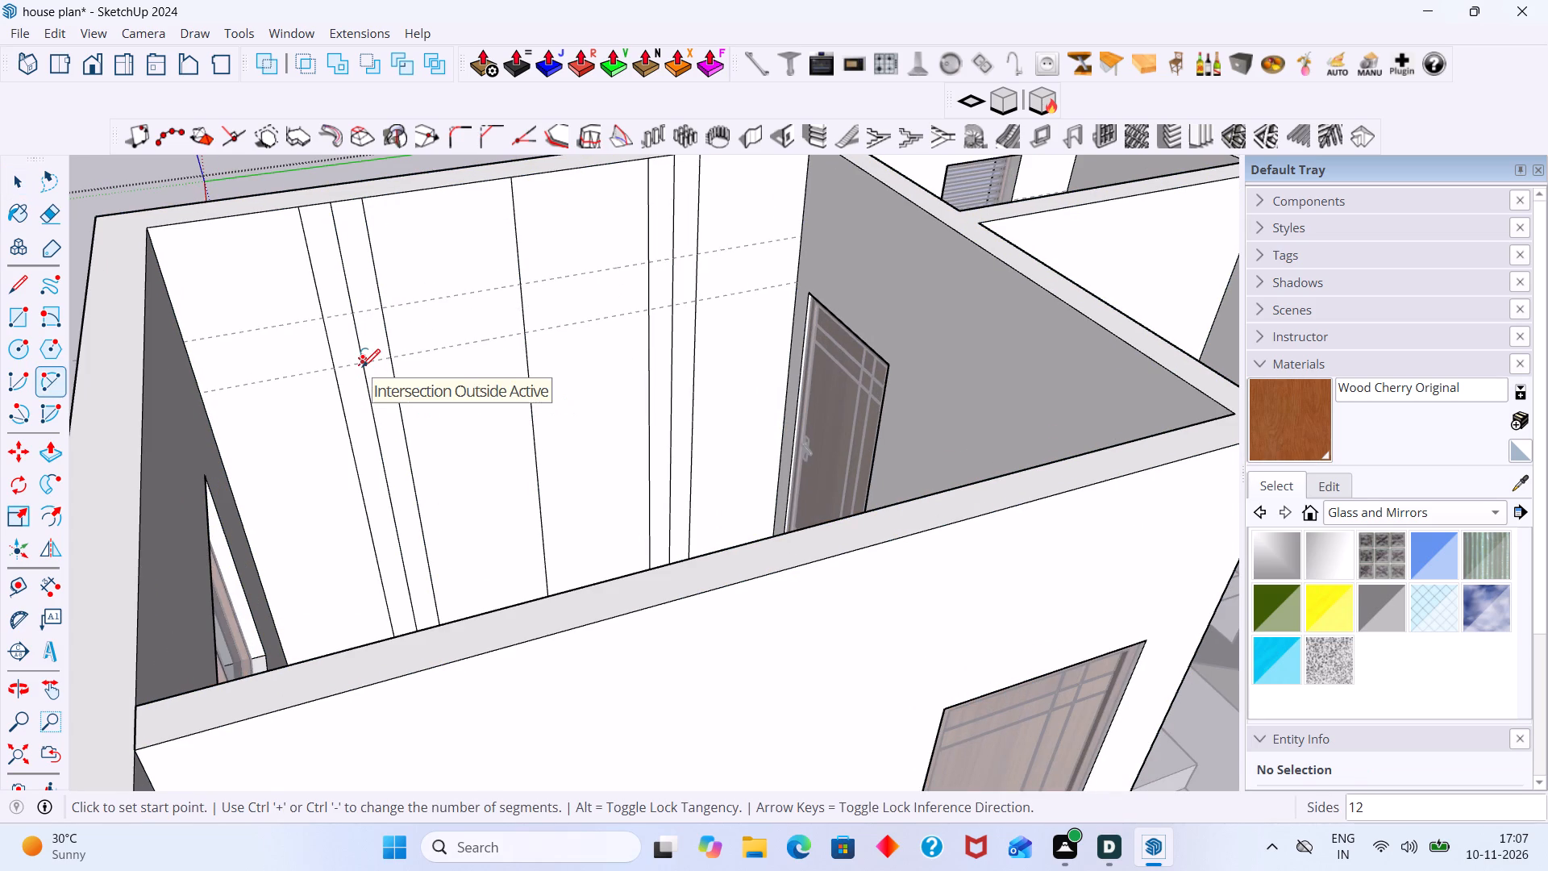
pyautogui.click(375, 406)
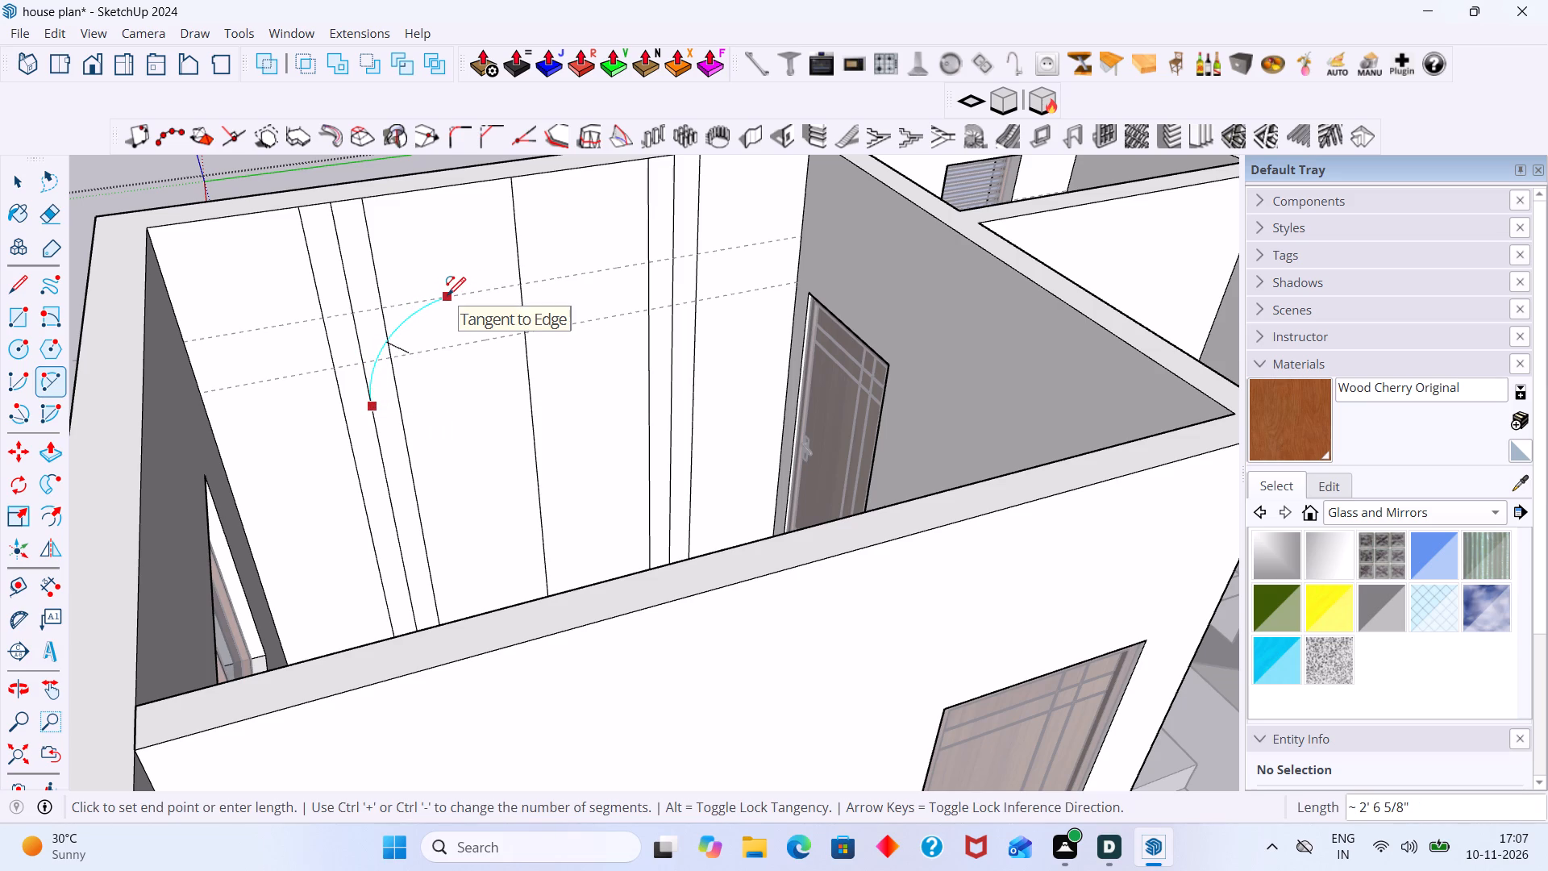
pyautogui.click(447, 295)
pyautogui.click(447, 295)
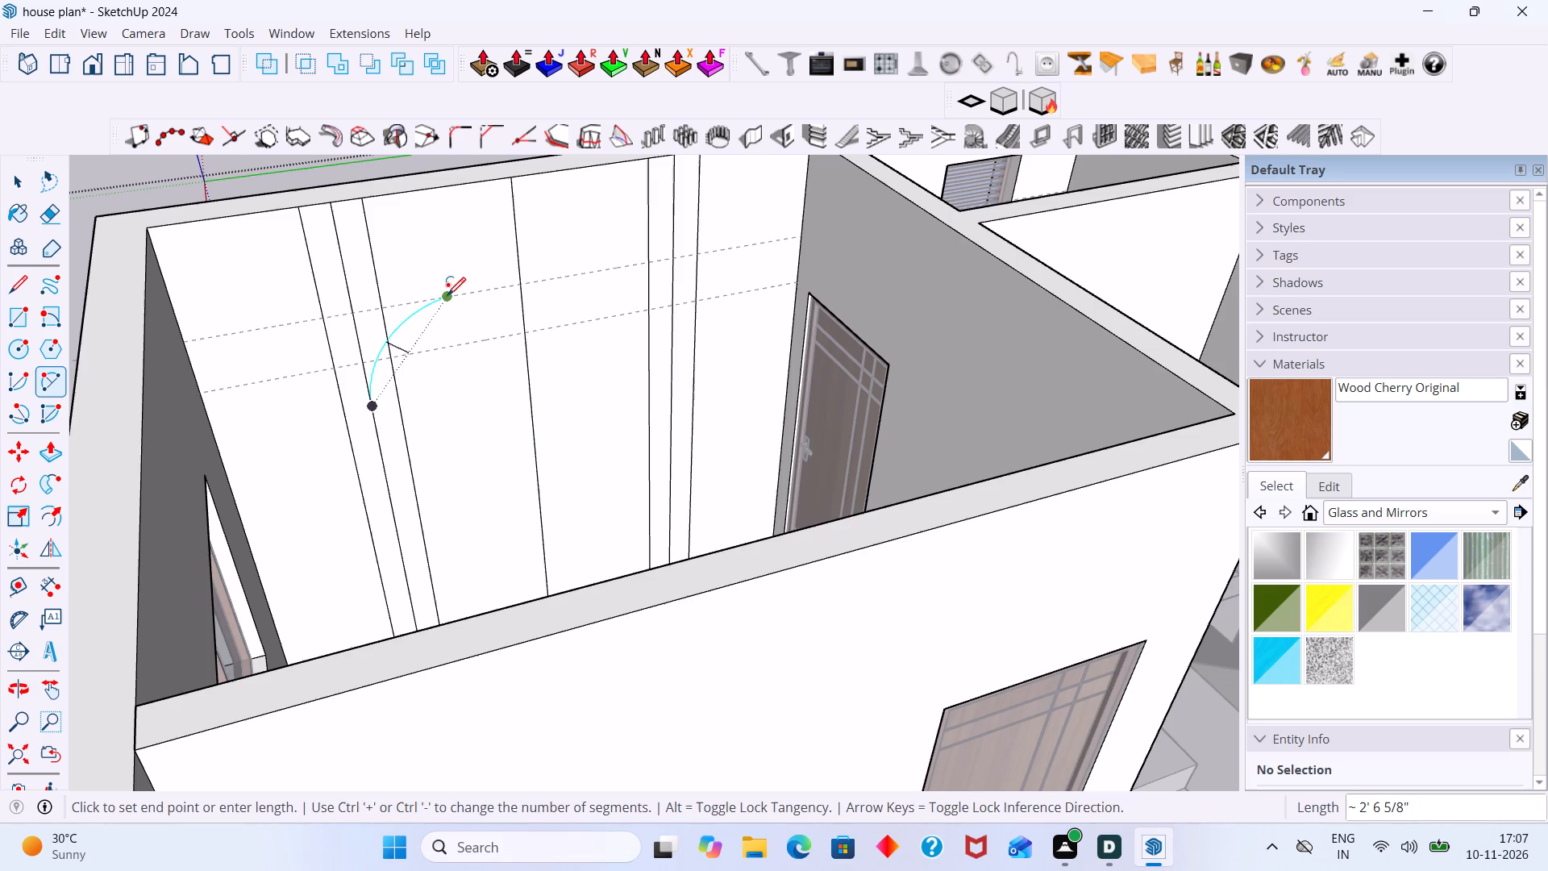
pyautogui.press('space')
# Weld the segments of the window-side arc into one curve.
pyautogui.click(425, 305)
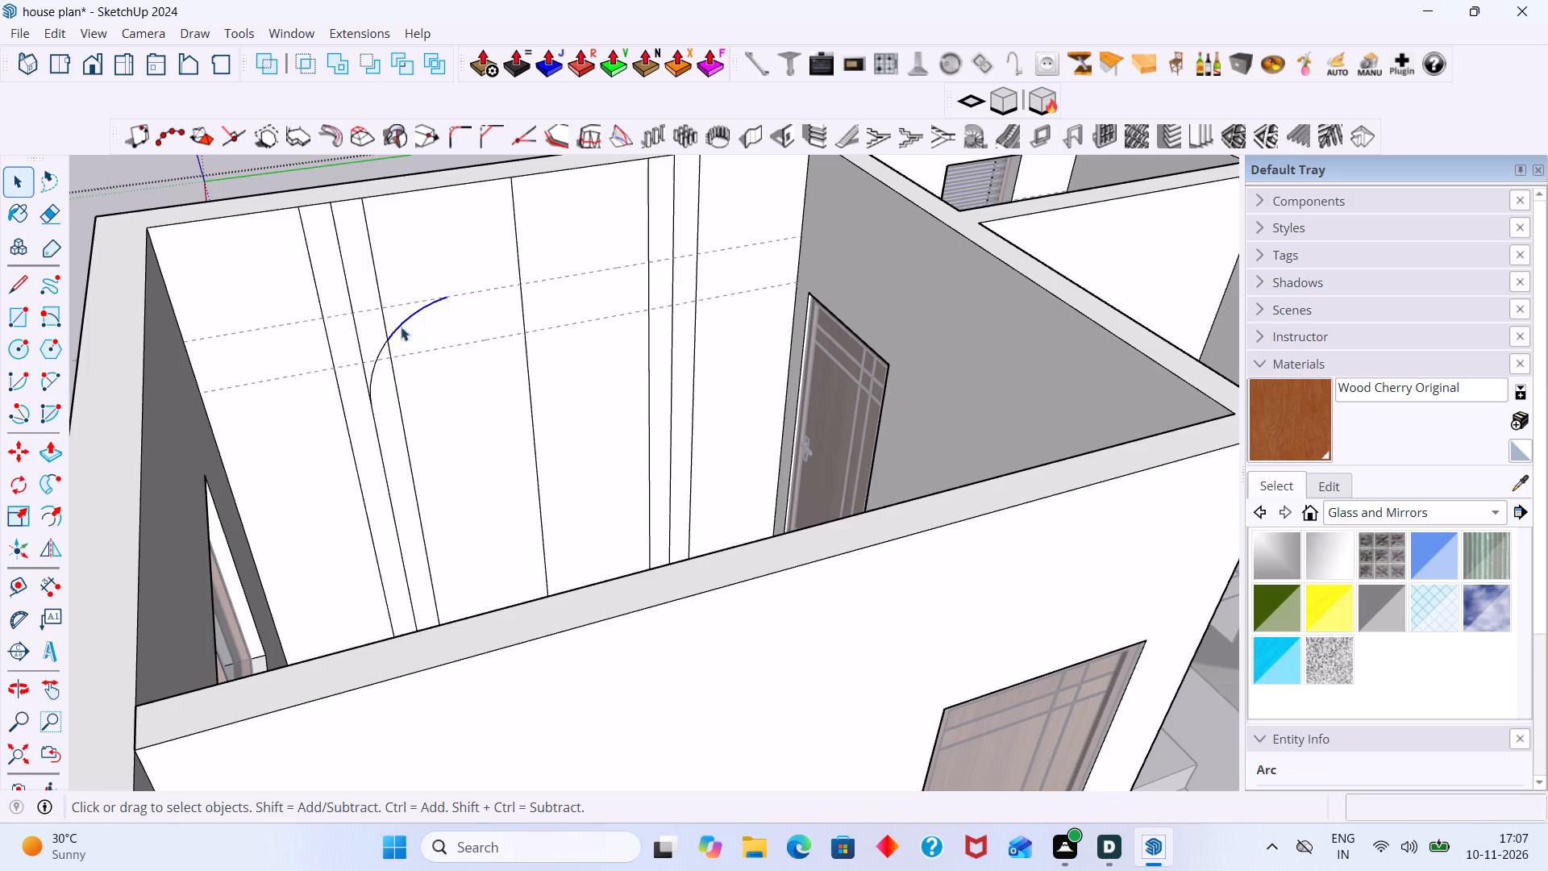
pyautogui.click(384, 342)
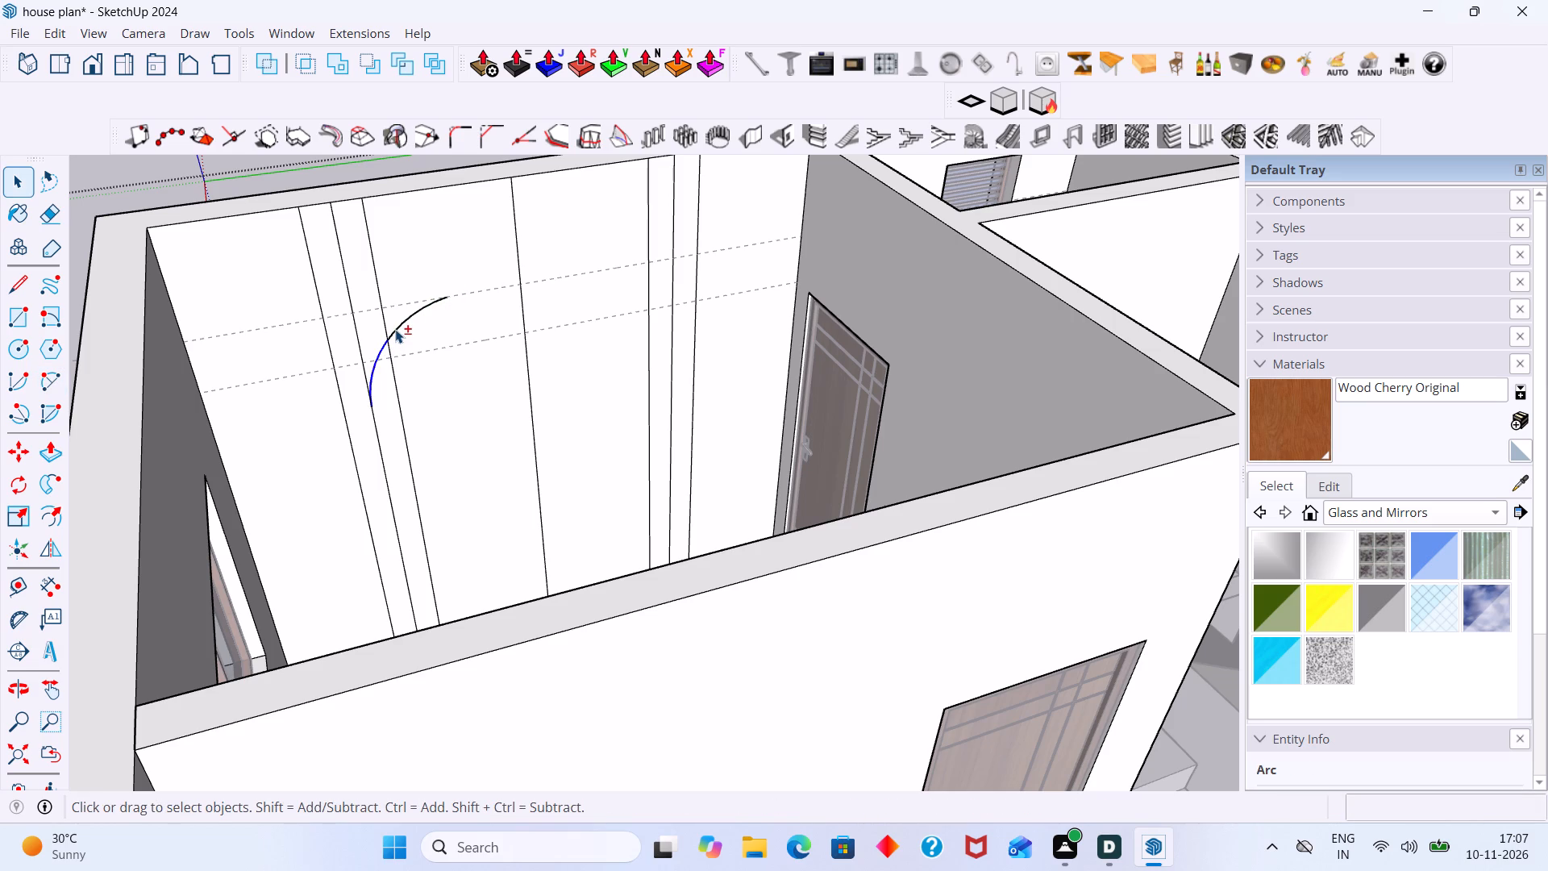
pyautogui.keyDown('shift'); pyautogui.click(395, 329); pyautogui.keyUp('shift')
pyautogui.keyDown('shift'); pyautogui.rightClick(395, 329); pyautogui.keyUp('shift')
pyautogui.click(451, 247)
# Mirror a copy of the window-side curve about the panel's vertical centre line onto the door-side strip, and close the wall group.
pyautogui.scroll(8, 366, 406)
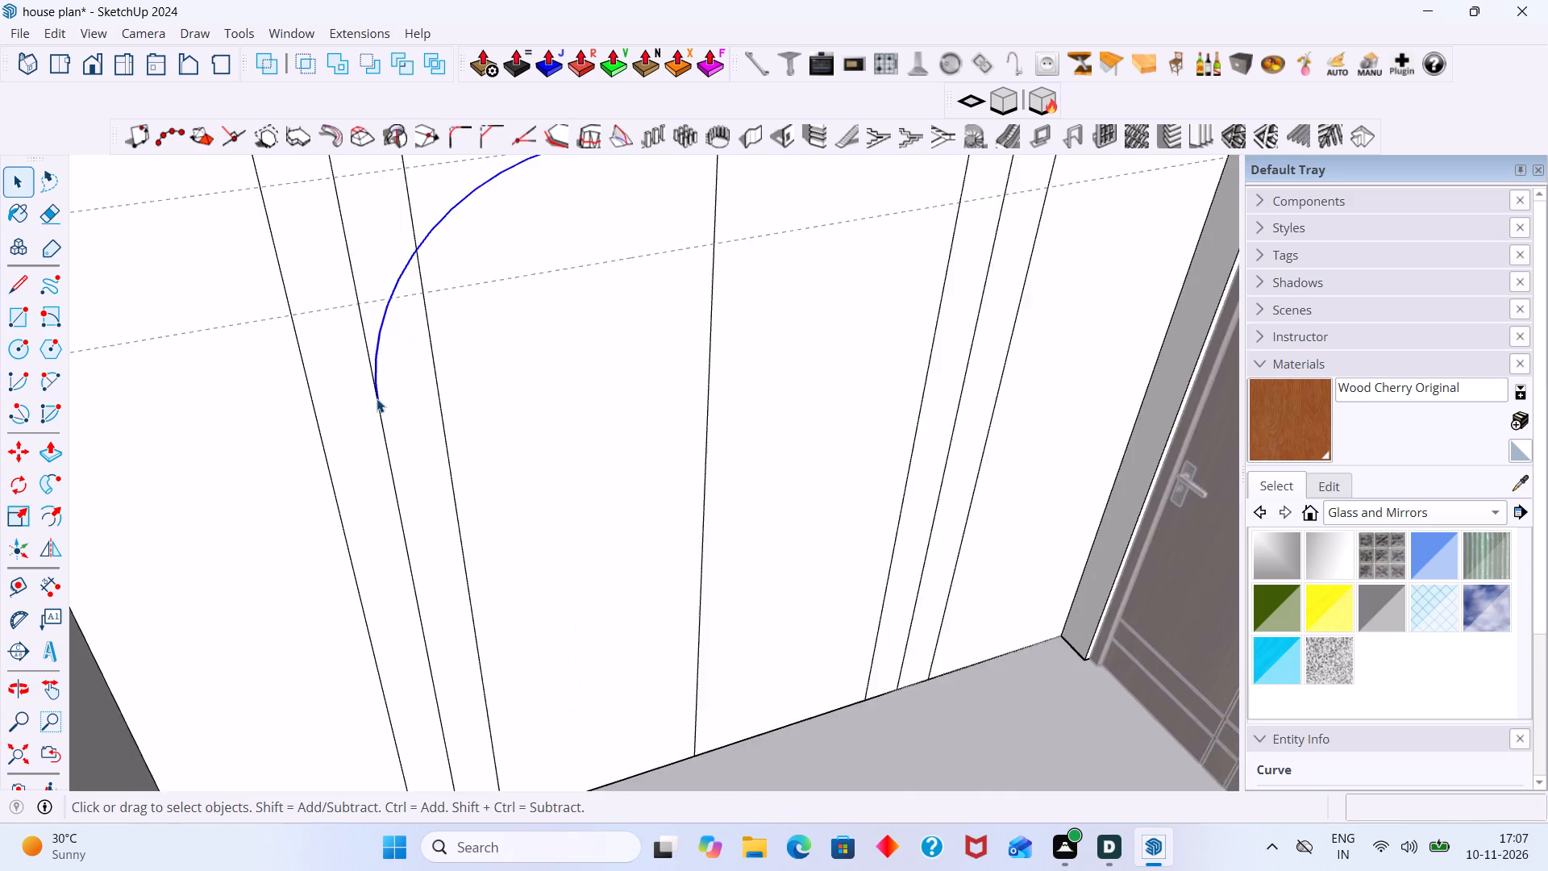
pyautogui.scroll(3, 377, 398)
pyautogui.scroll(-9, 380, 394)
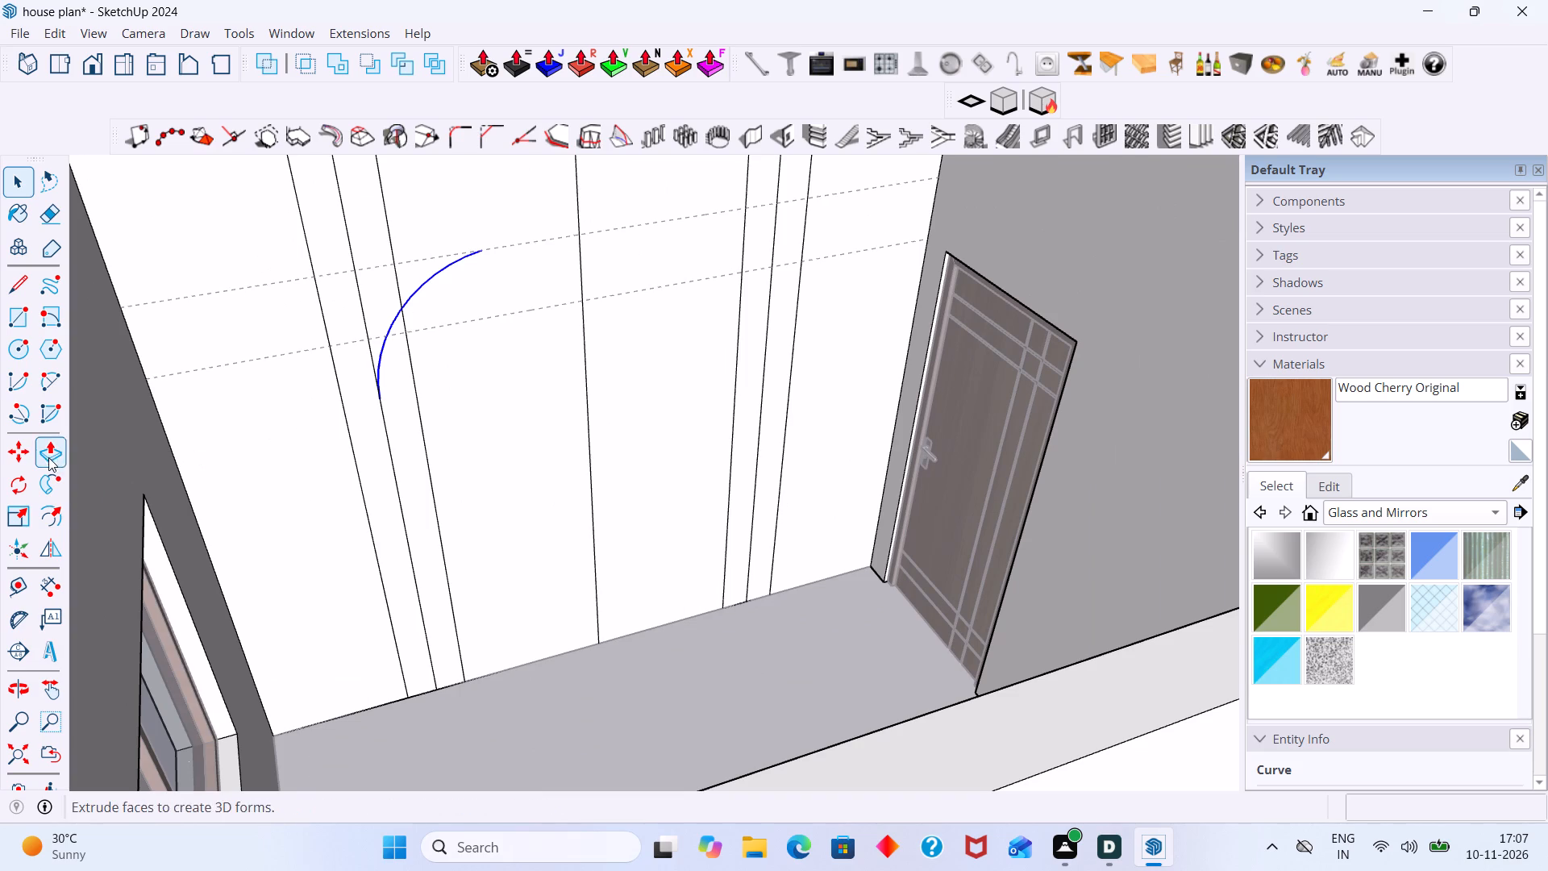
pyautogui.click(50, 551)
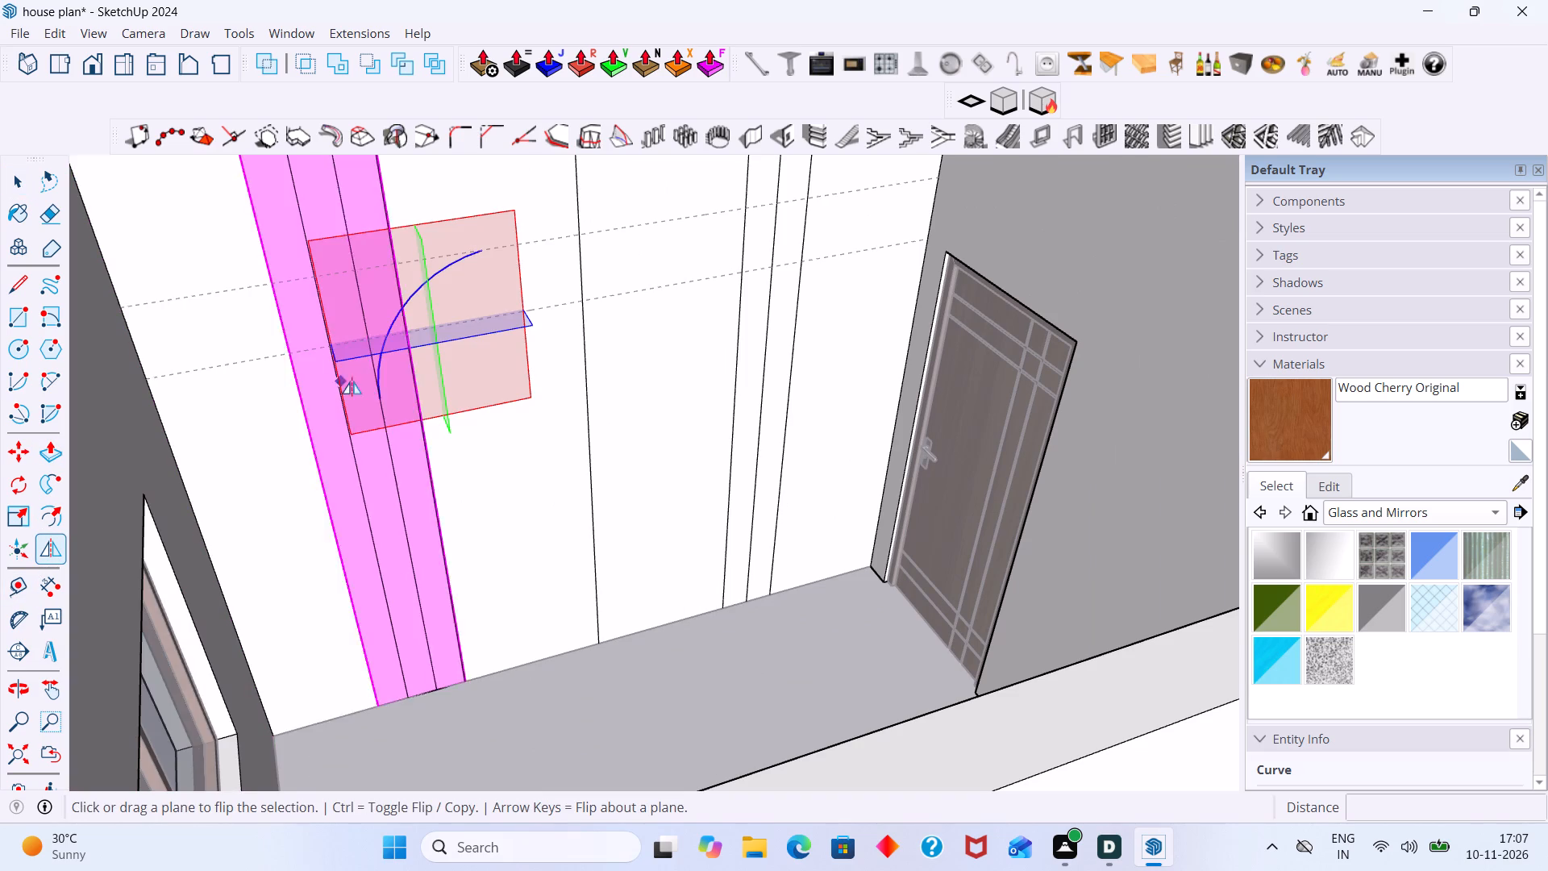
pyautogui.moveTo(440, 380); pyautogui.dragTo(501, 366)
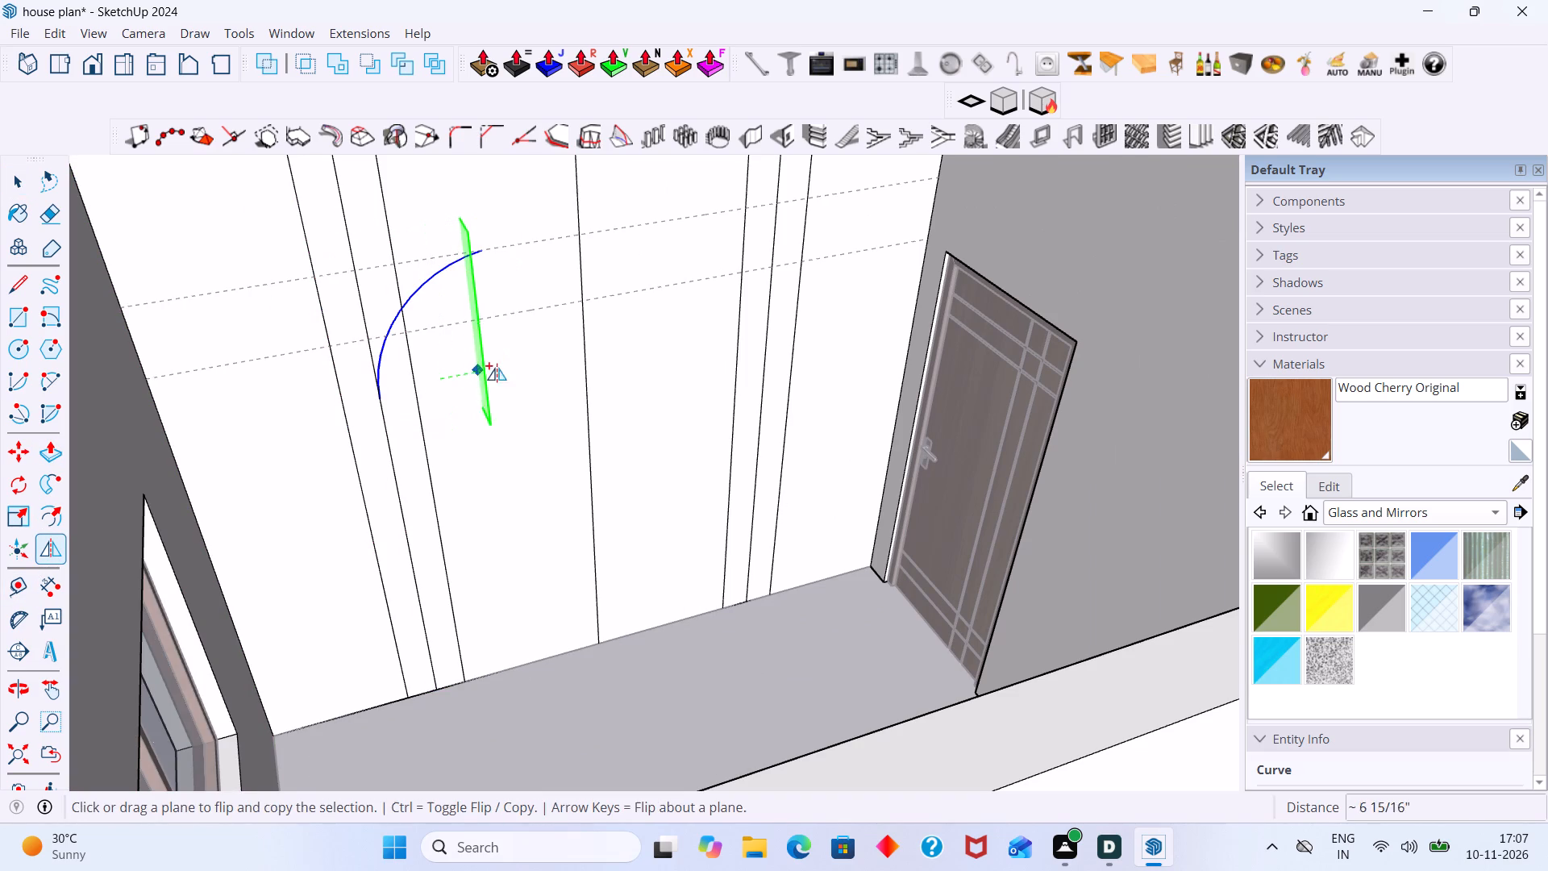
pyautogui.moveTo(501, 366); pyautogui.dragTo(578, 235)
pyautogui.press('space')
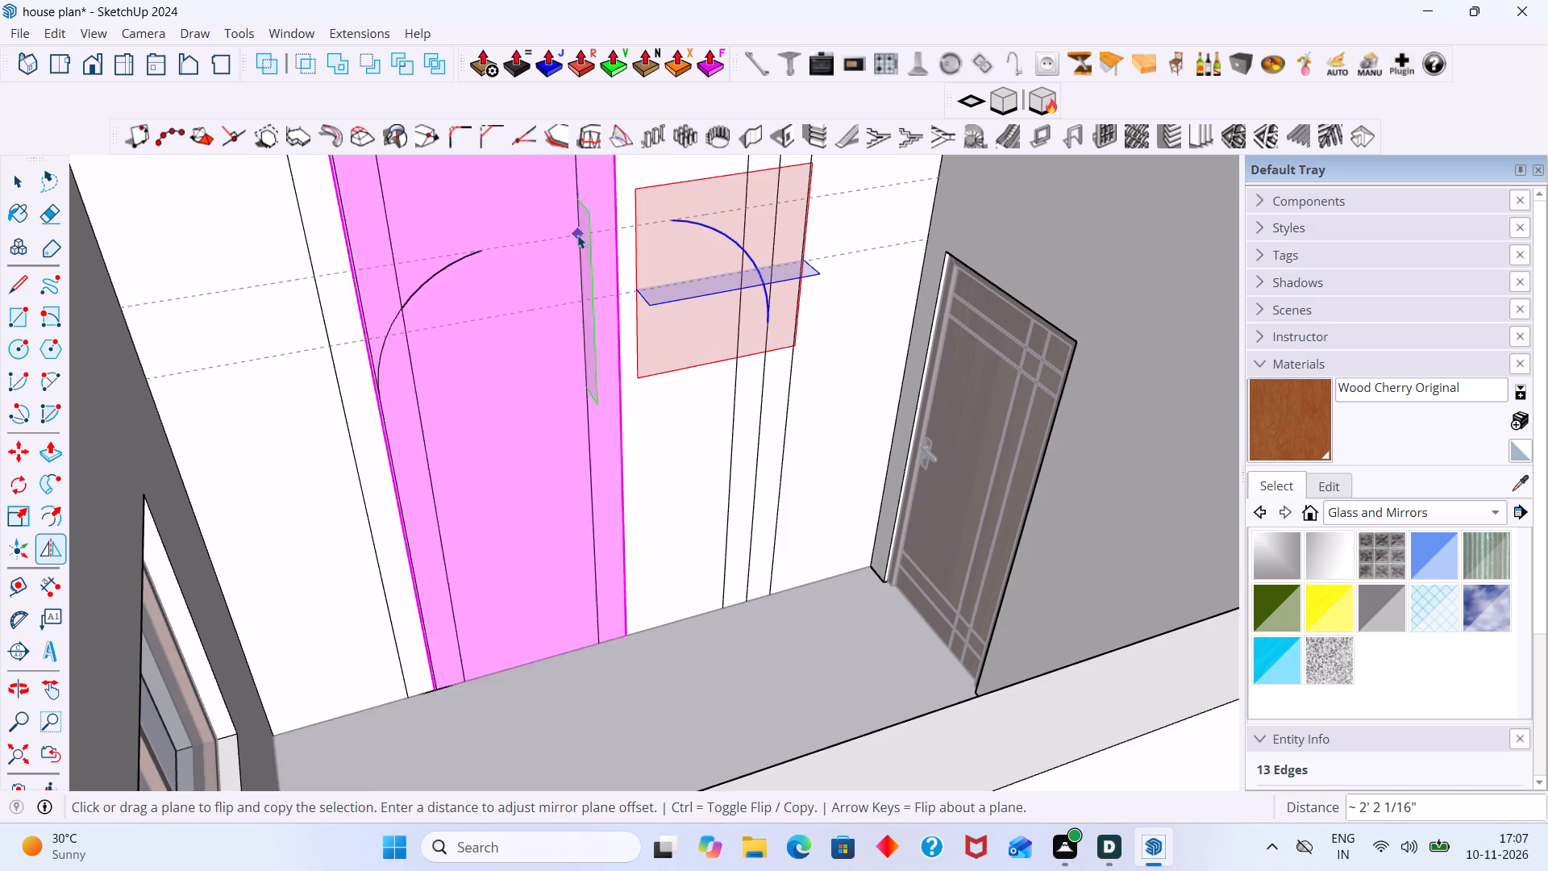
pyautogui.scroll(-10, 586, 252)
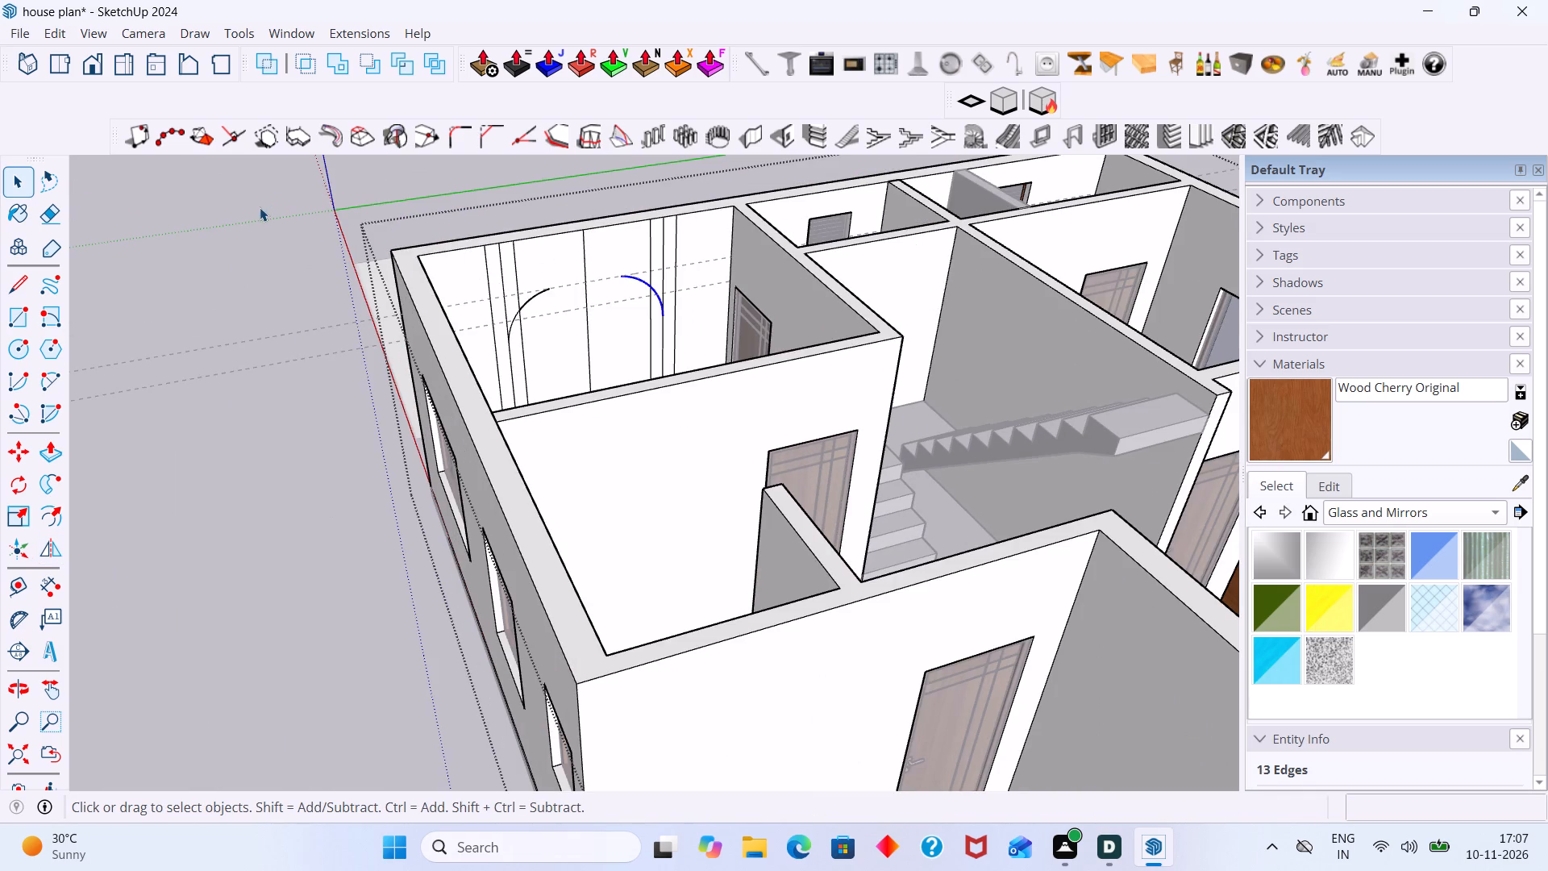
pyautogui.click(260, 207)
# Draw a line about 2' 8 5/16" long along the upper guide, joining the top ends of the two curves.
pyautogui.scroll(3, 513, 265)
pyautogui.moveTo(668, 302); pyautogui.dragTo(630, 349, button='middle')
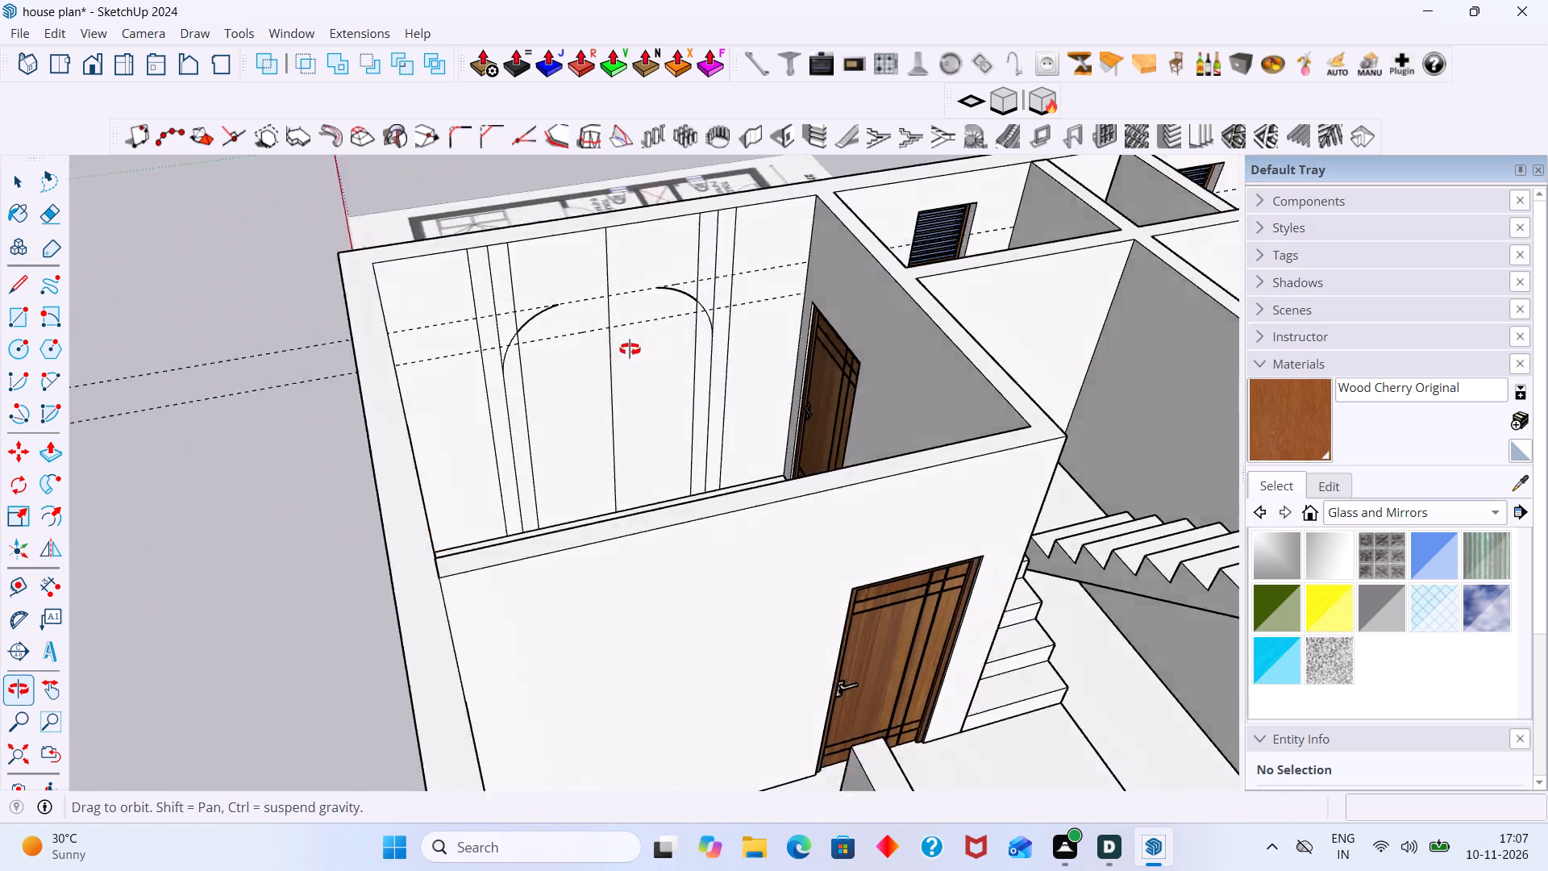
pyautogui.moveTo(630, 349); pyautogui.dragTo(626, 348, button='middle')
pyautogui.scroll(3, 638, 320)
pyautogui.press('l')
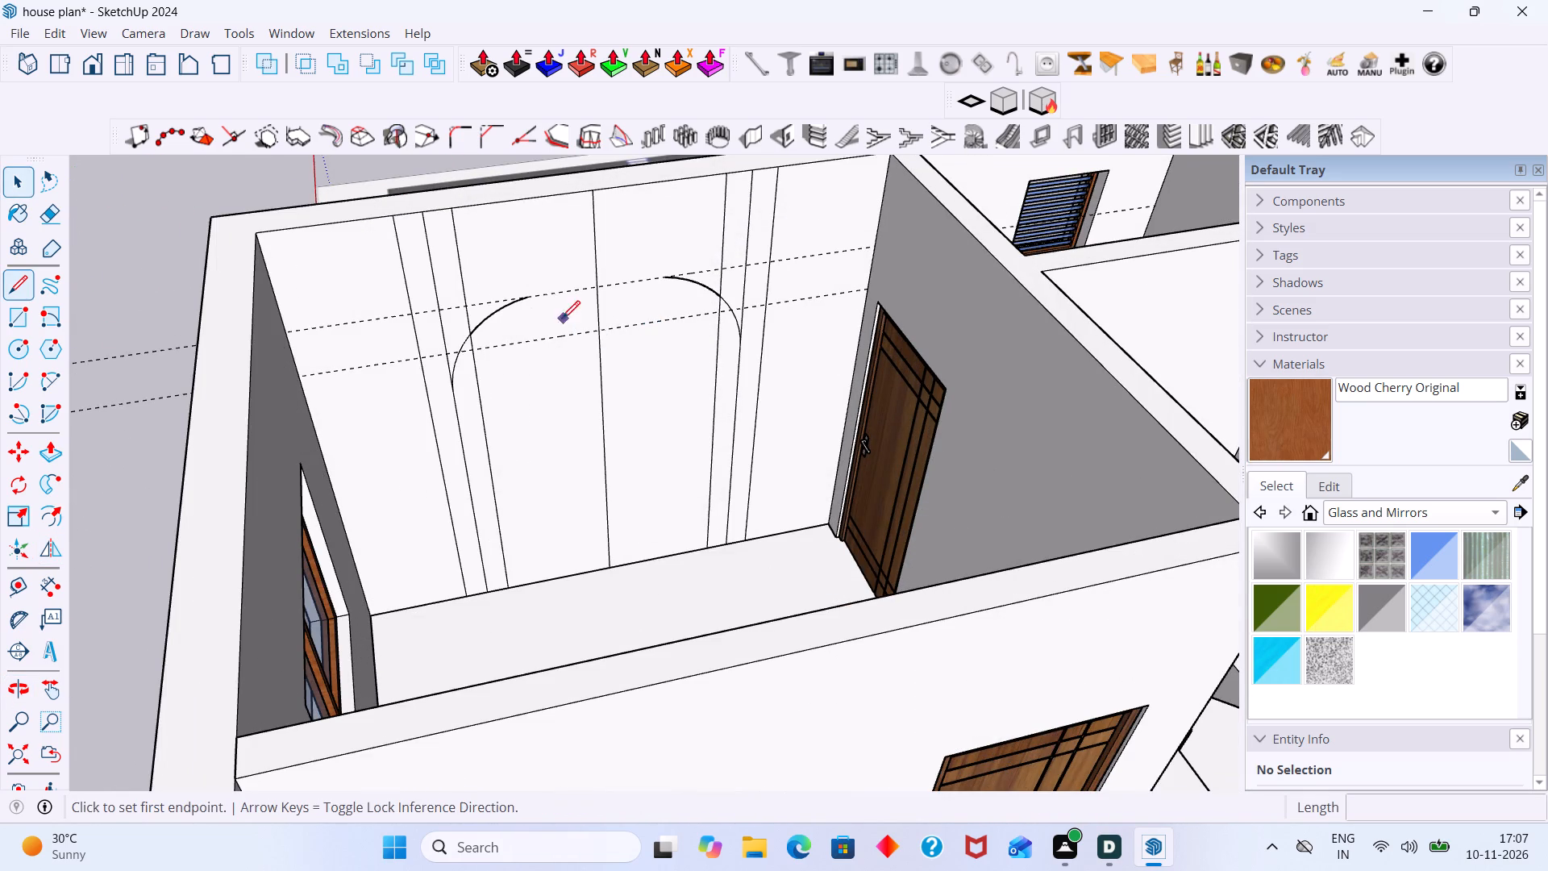
pyautogui.scroll(6, 534, 294)
pyautogui.click(526, 301)
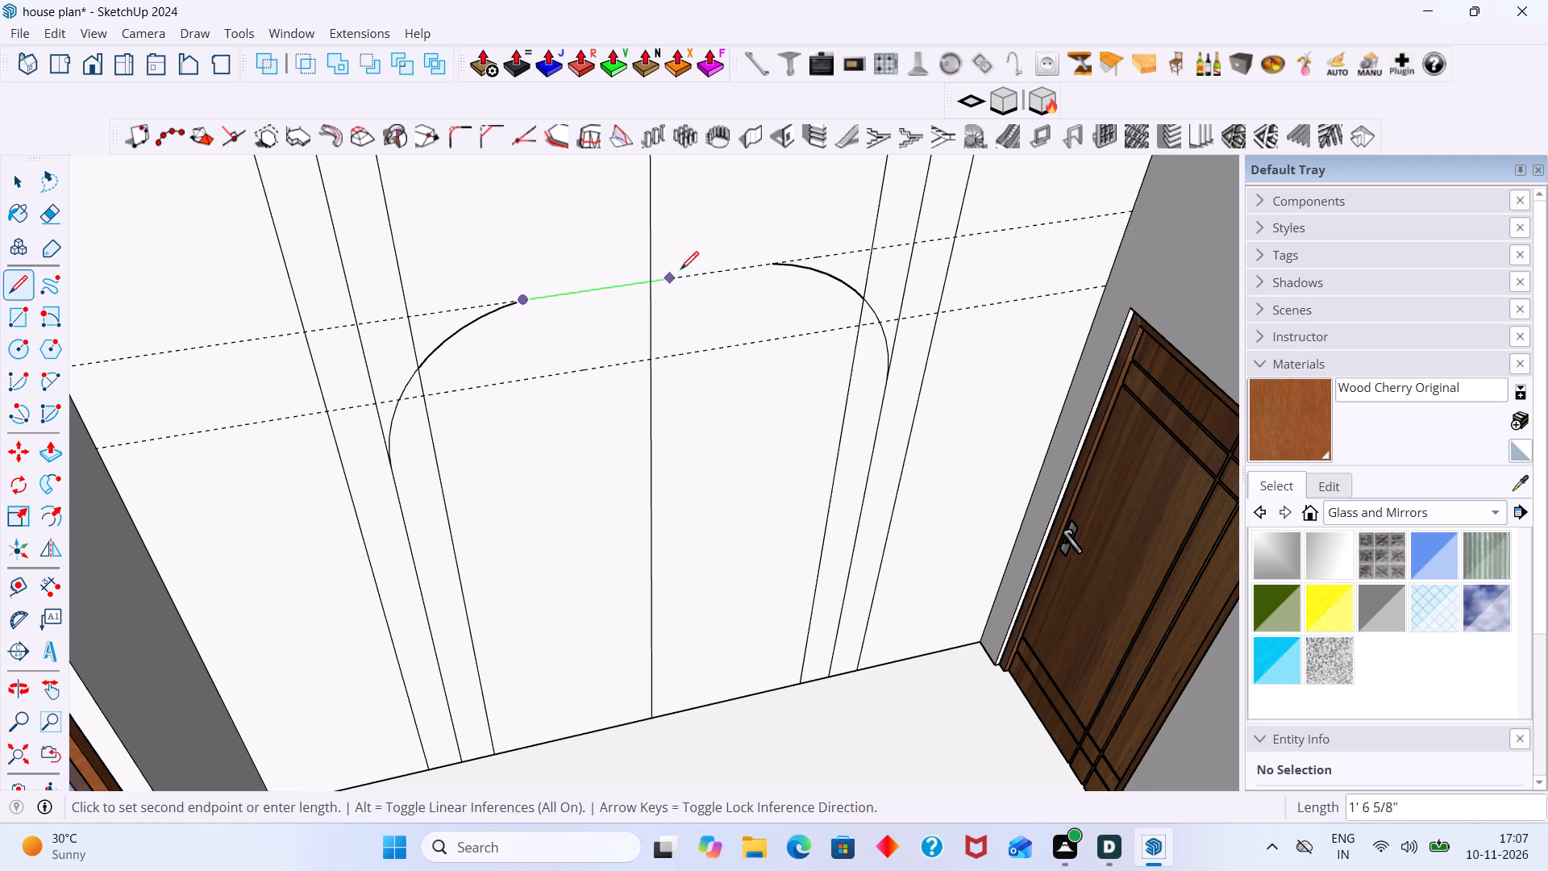
pyautogui.scroll(7, 775, 262)
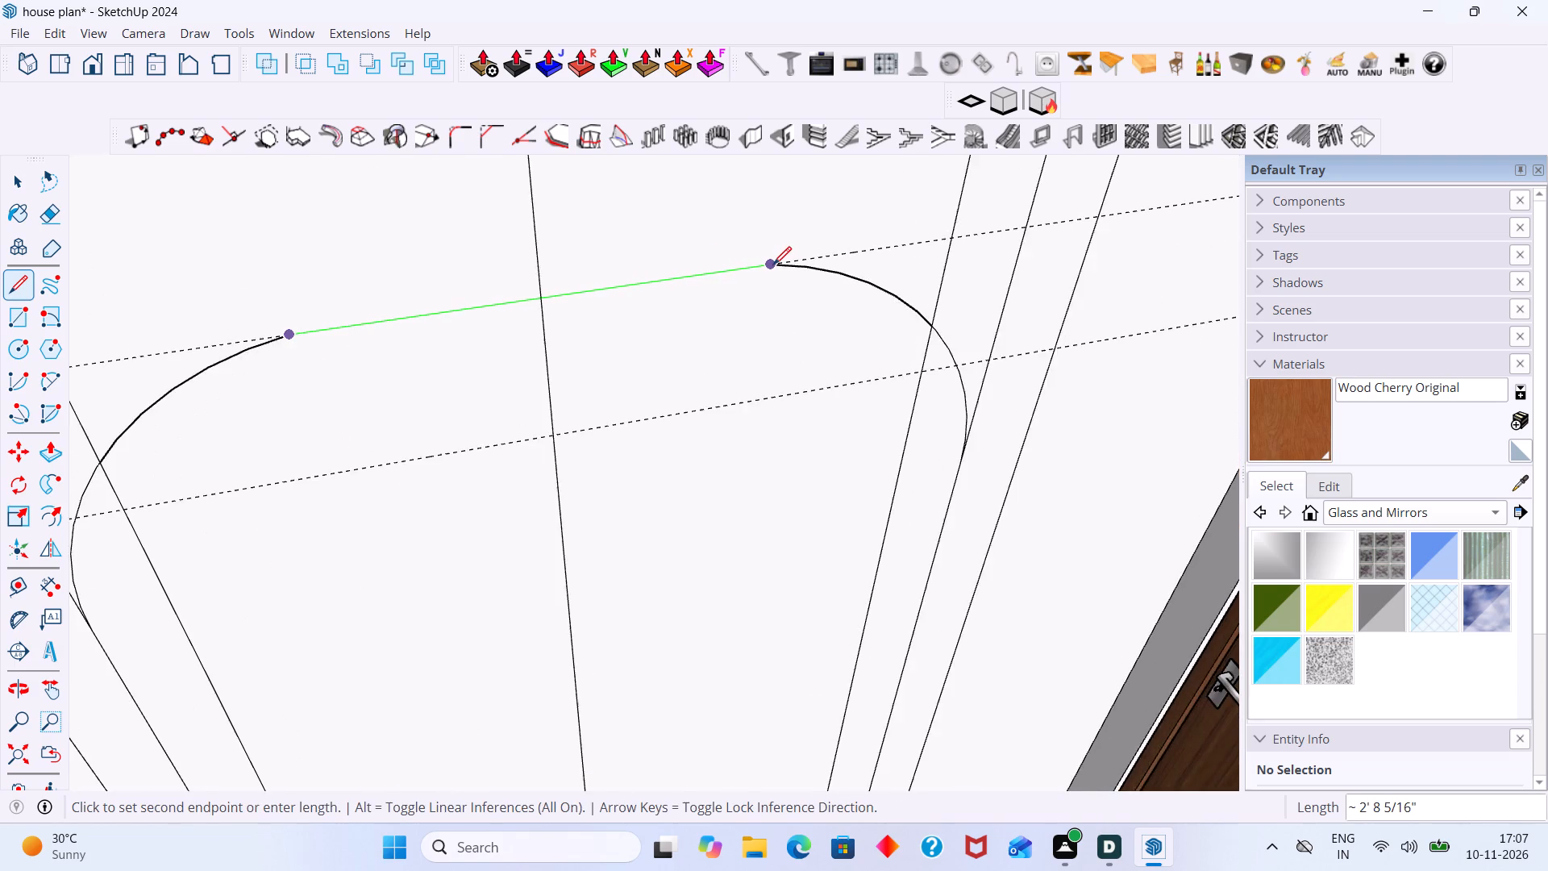
pyautogui.click(773, 265)
pyautogui.press('space')
# Inside the wall group, erase the window-side strip's inner line below its curve and the door-side strip's inner line below and above its curve.
pyautogui.scroll(-6, 764, 306)
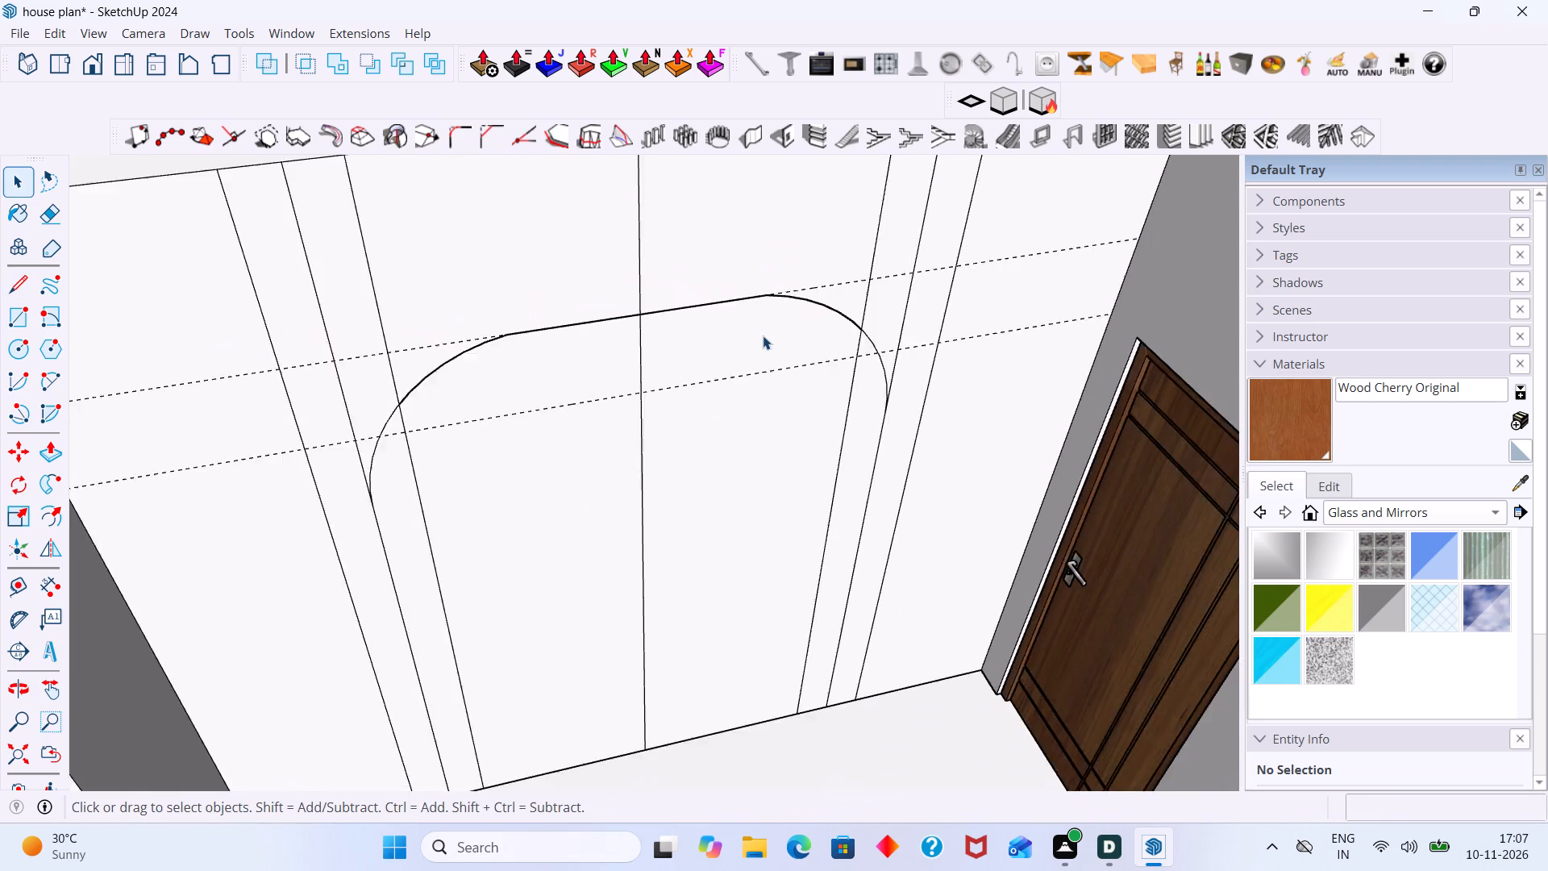
pyautogui.scroll(-10, 763, 335)
pyautogui.moveTo(667, 369); pyautogui.dragTo(622, 359, button='middle')
pyautogui.scroll(8, 617, 356)
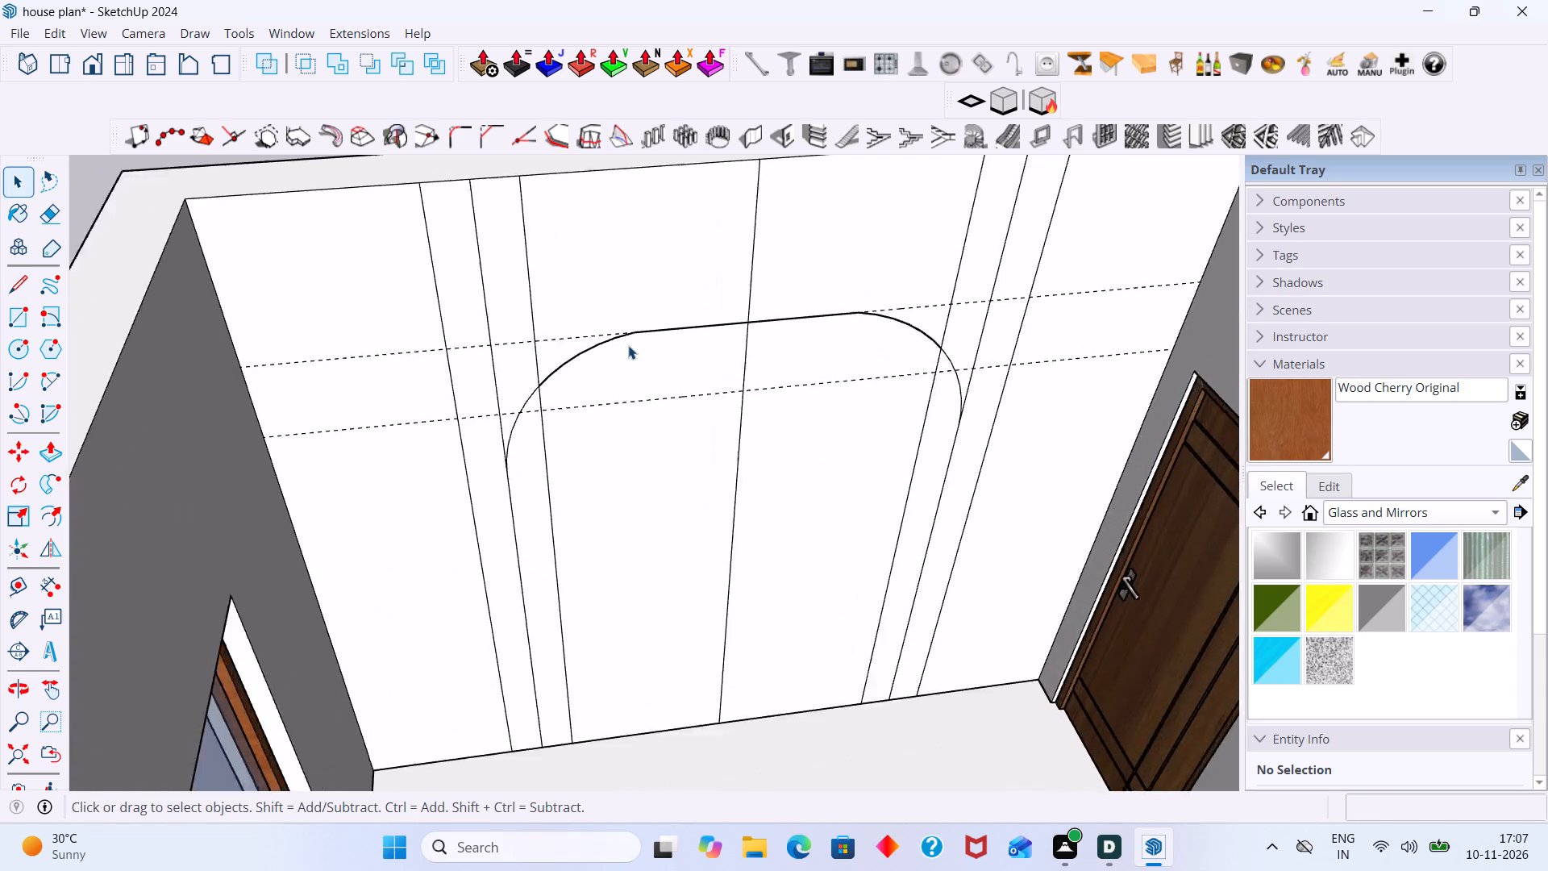
pyautogui.scroll(1, 628, 345)
pyautogui.scroll(-13, 642, 428)
pyautogui.scroll(3, 605, 472)
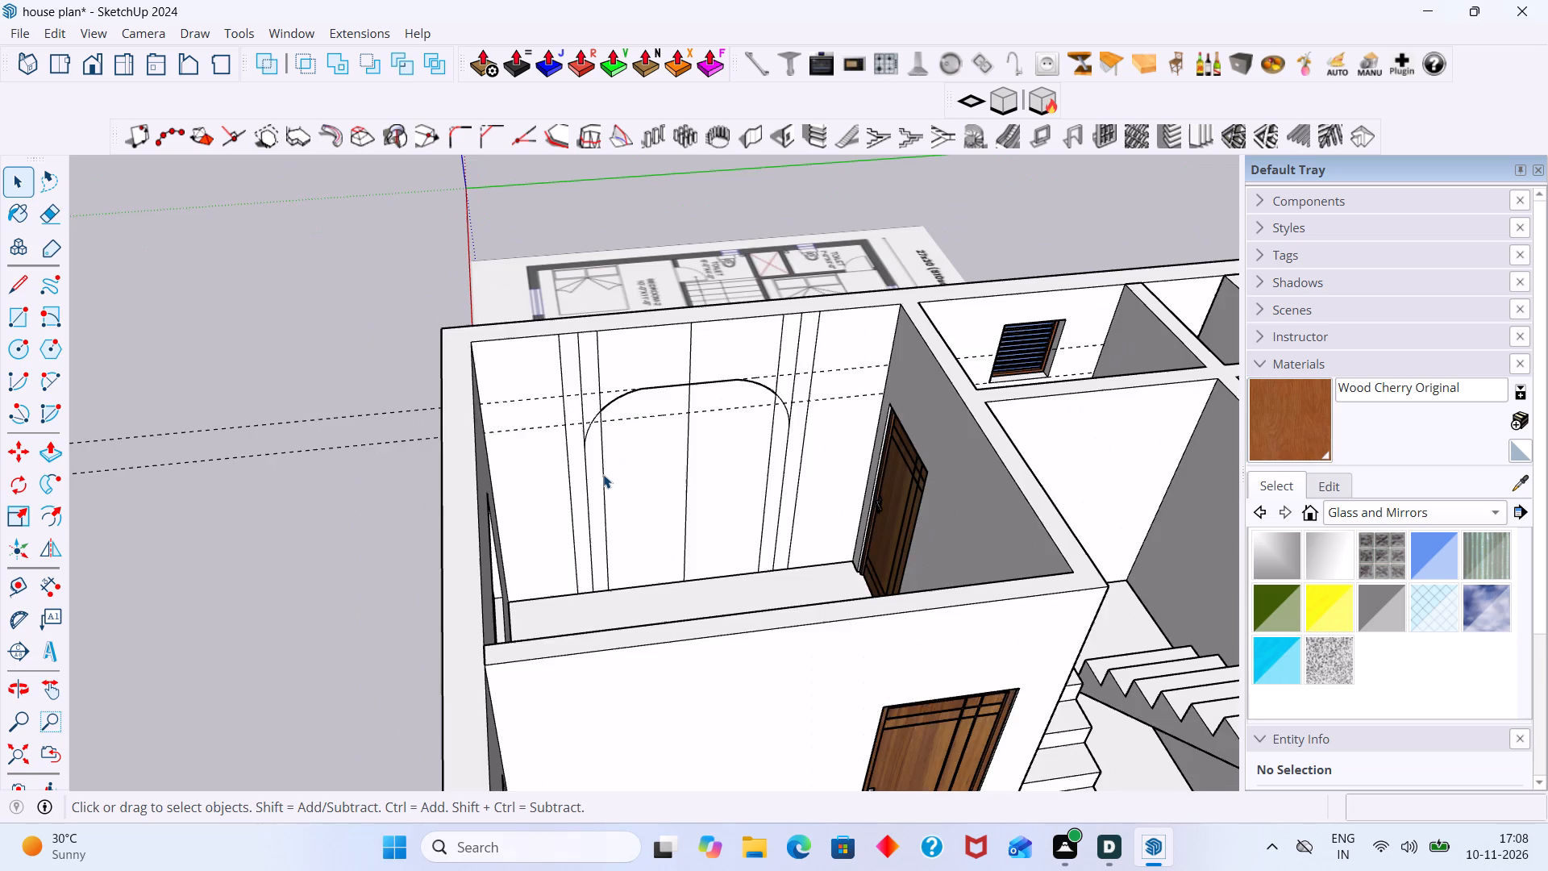
pyautogui.click(603, 474)
pyautogui.doubleClick(602, 474)
pyautogui.click(605, 483)
pyautogui.scroll(1, 599, 490)
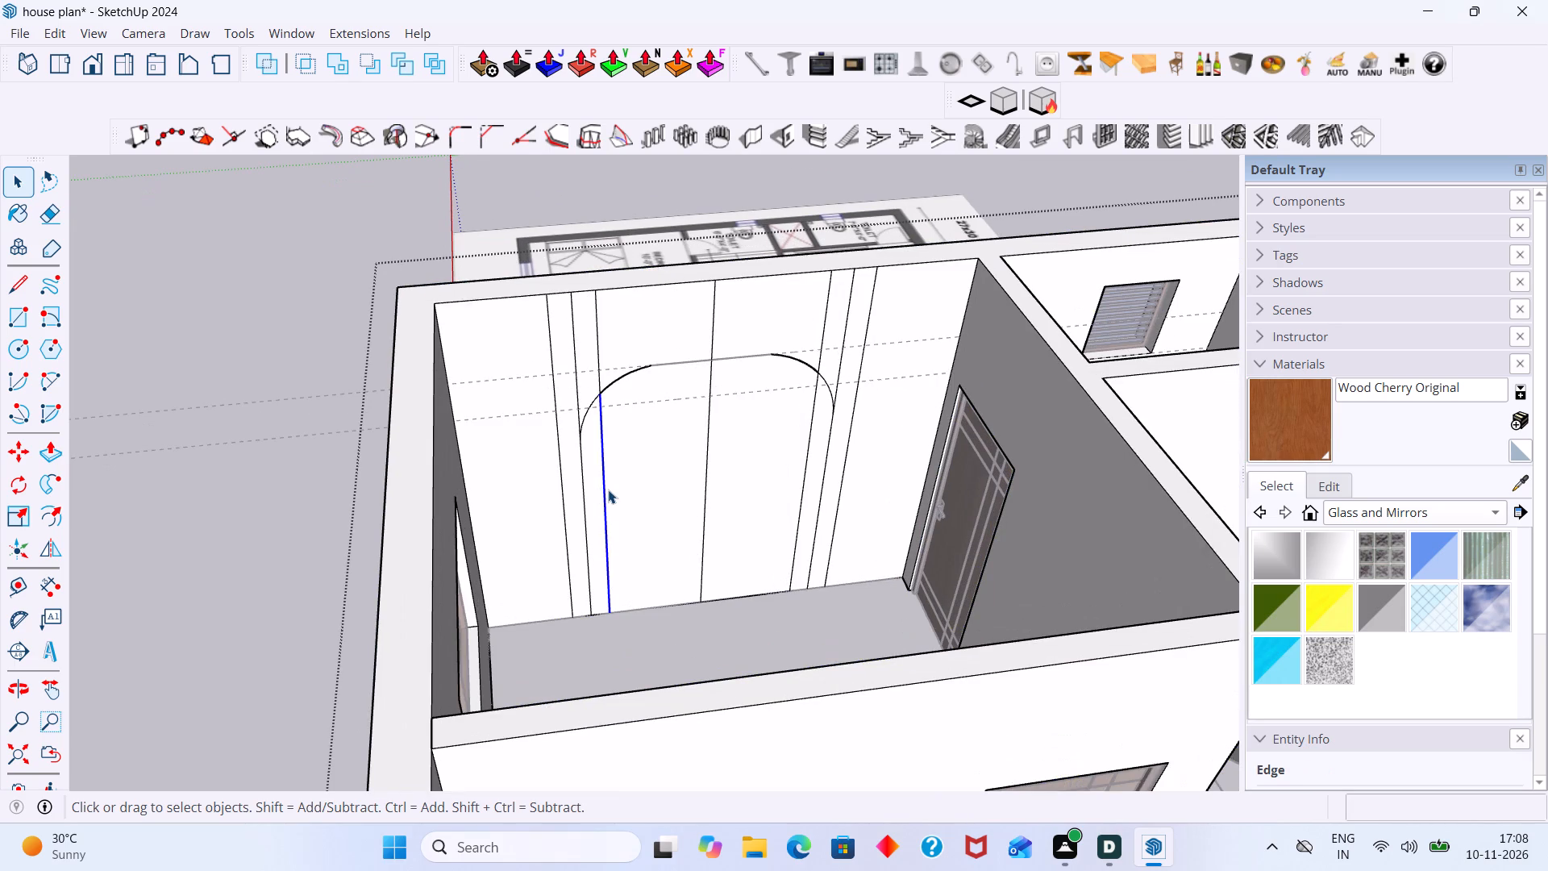
pyautogui.press('Delete')
pyautogui.press('e')
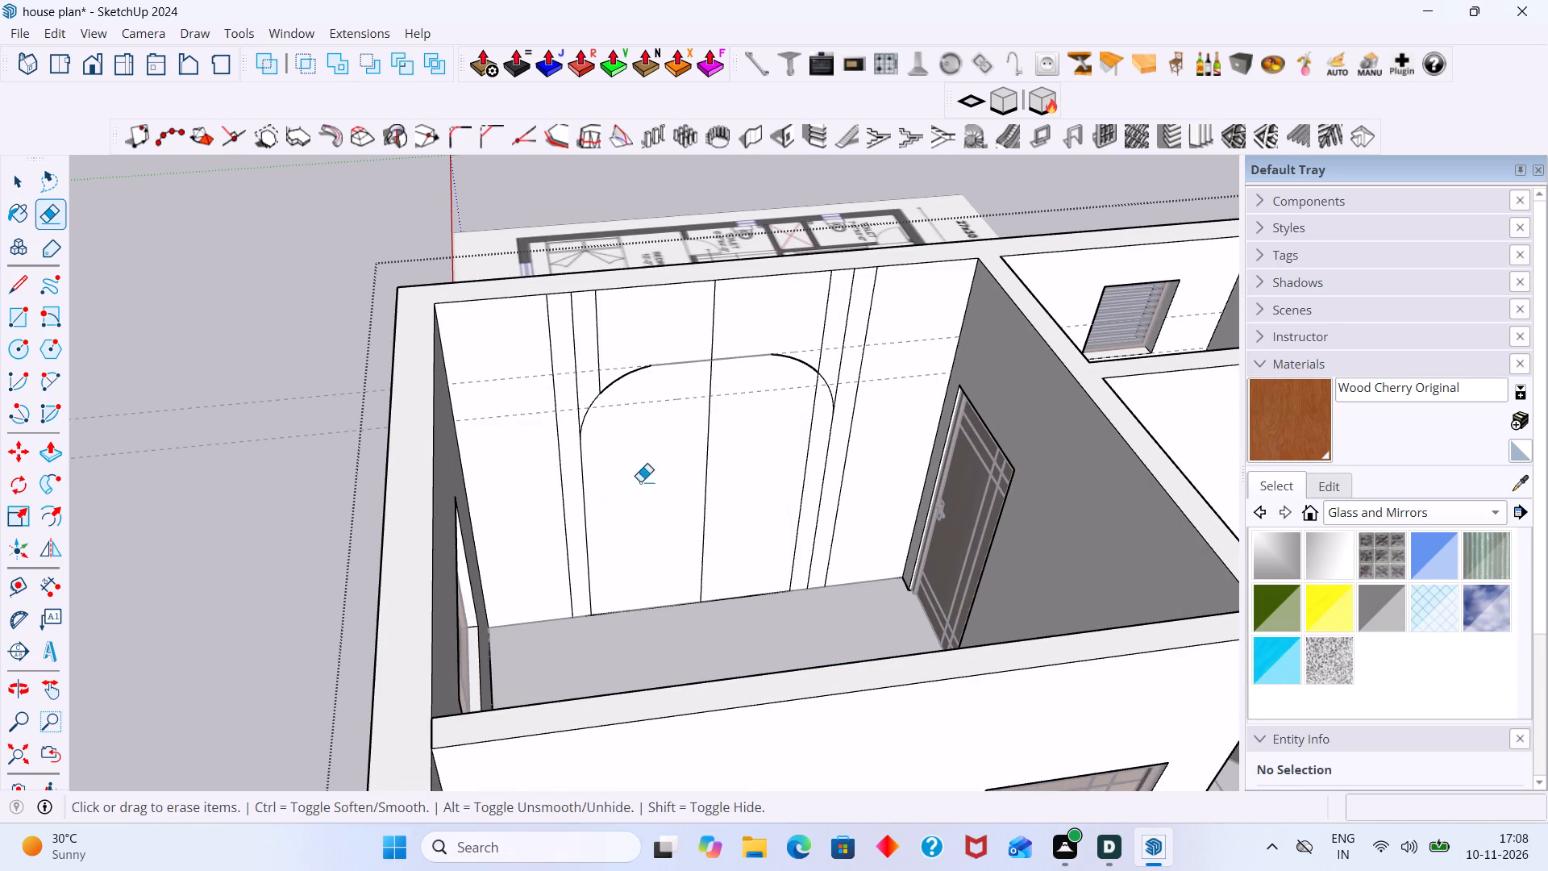
pyautogui.click(807, 440)
pyautogui.click(823, 326)
# Erase the leftover strip lines above the curves on both the door side and the window side of the arch.
pyautogui.scroll(7, 816, 344)
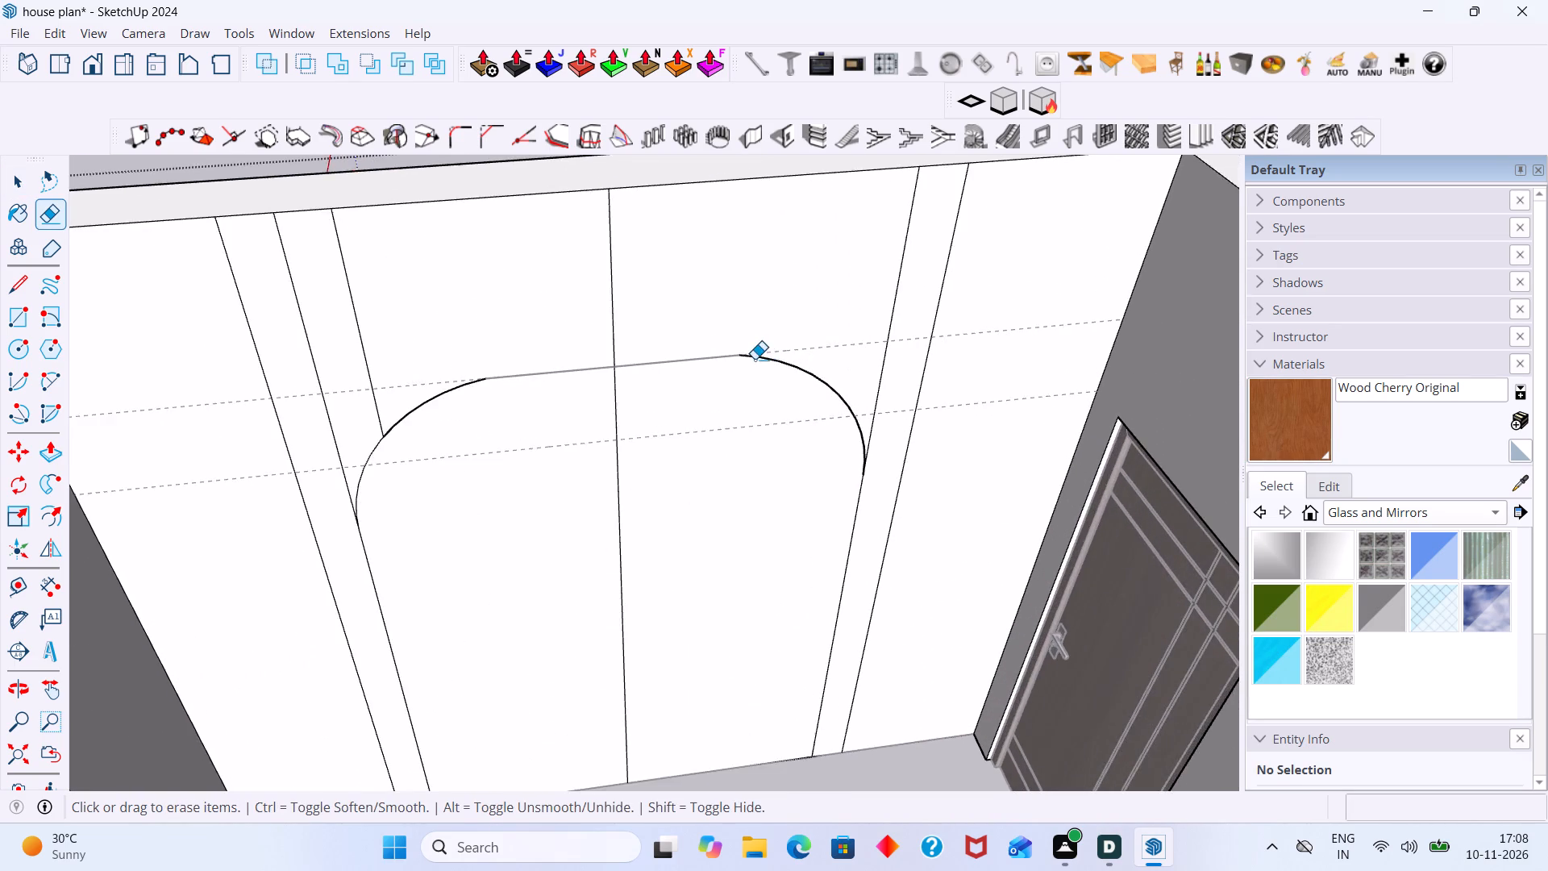
pyautogui.scroll(1, 755, 359)
pyautogui.scroll(-13, 780, 351)
pyautogui.scroll(2, 846, 362)
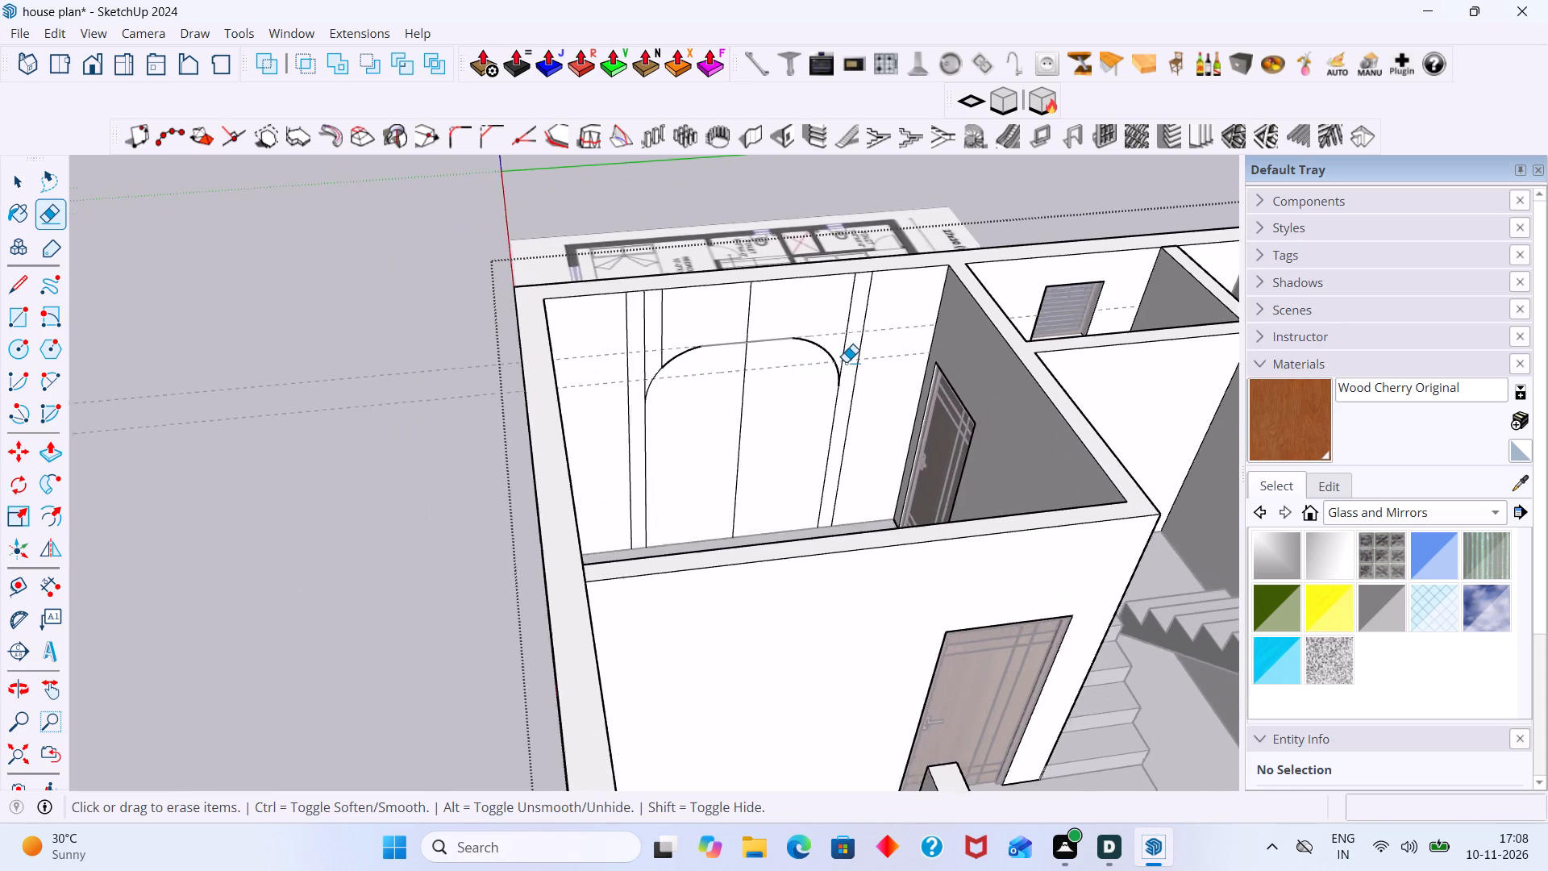
pyautogui.scroll(2, 843, 361)
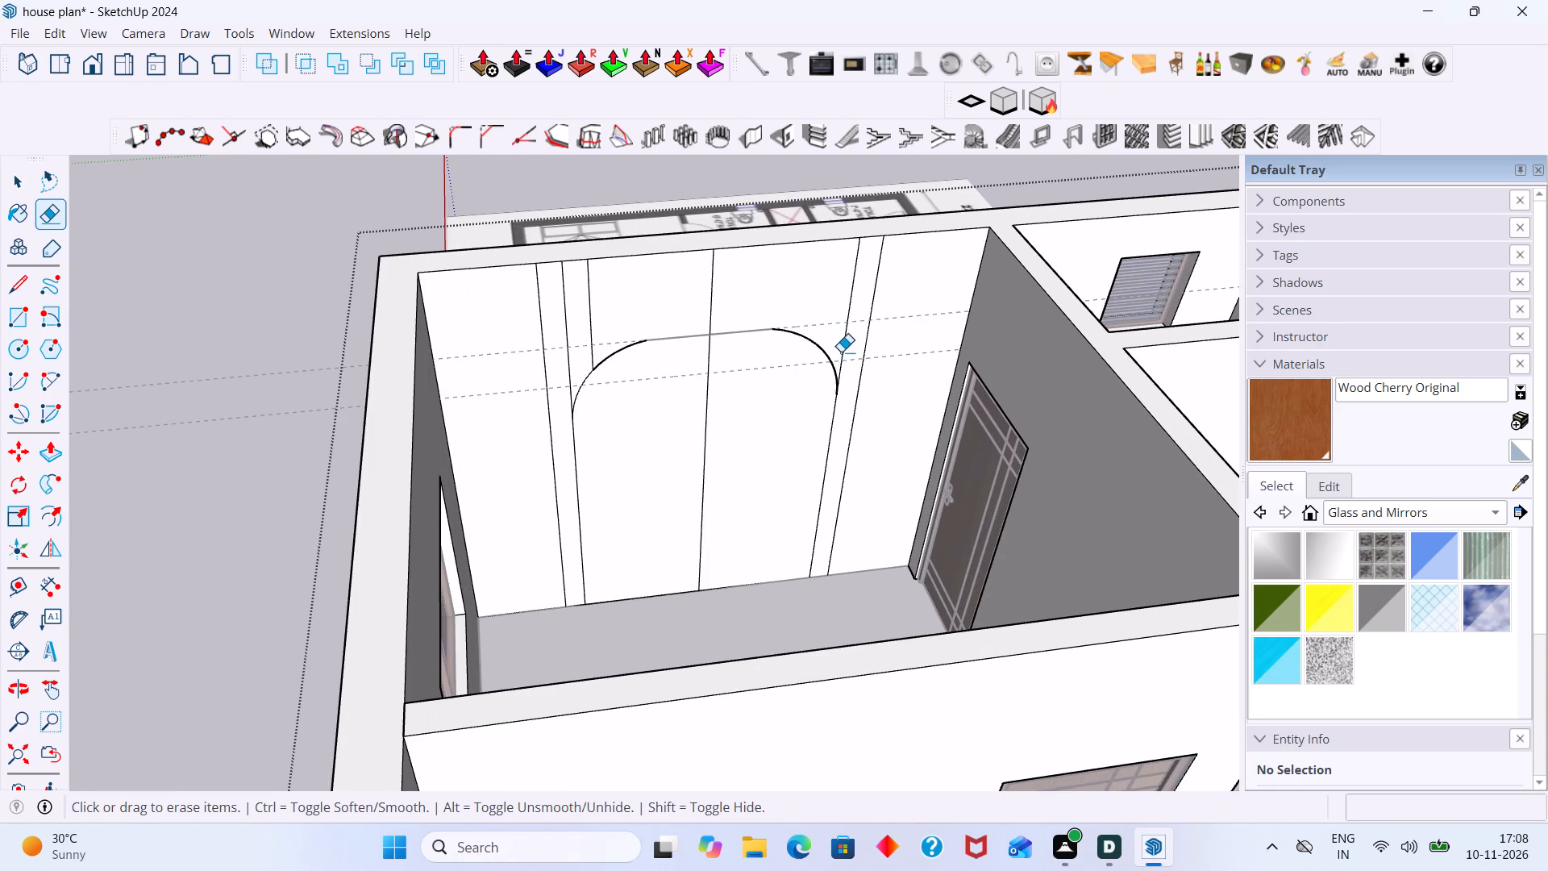
pyautogui.click(841, 351)
pyautogui.moveTo(842, 322); pyautogui.dragTo(847, 349)
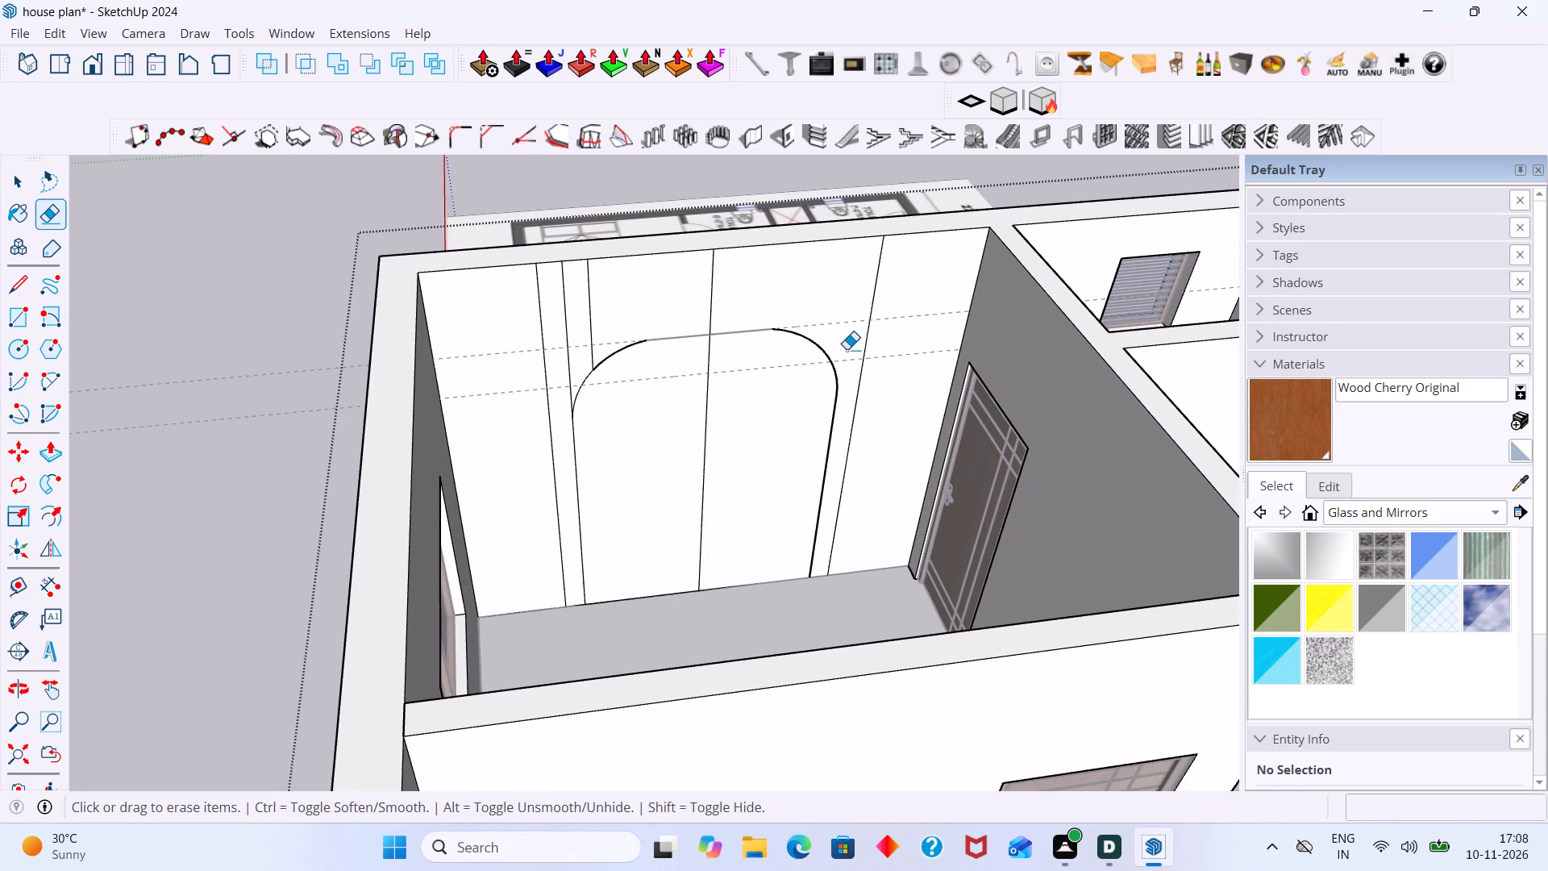
pyautogui.moveTo(847, 349); pyautogui.dragTo(854, 360)
pyautogui.click(593, 358)
pyautogui.click(571, 340)
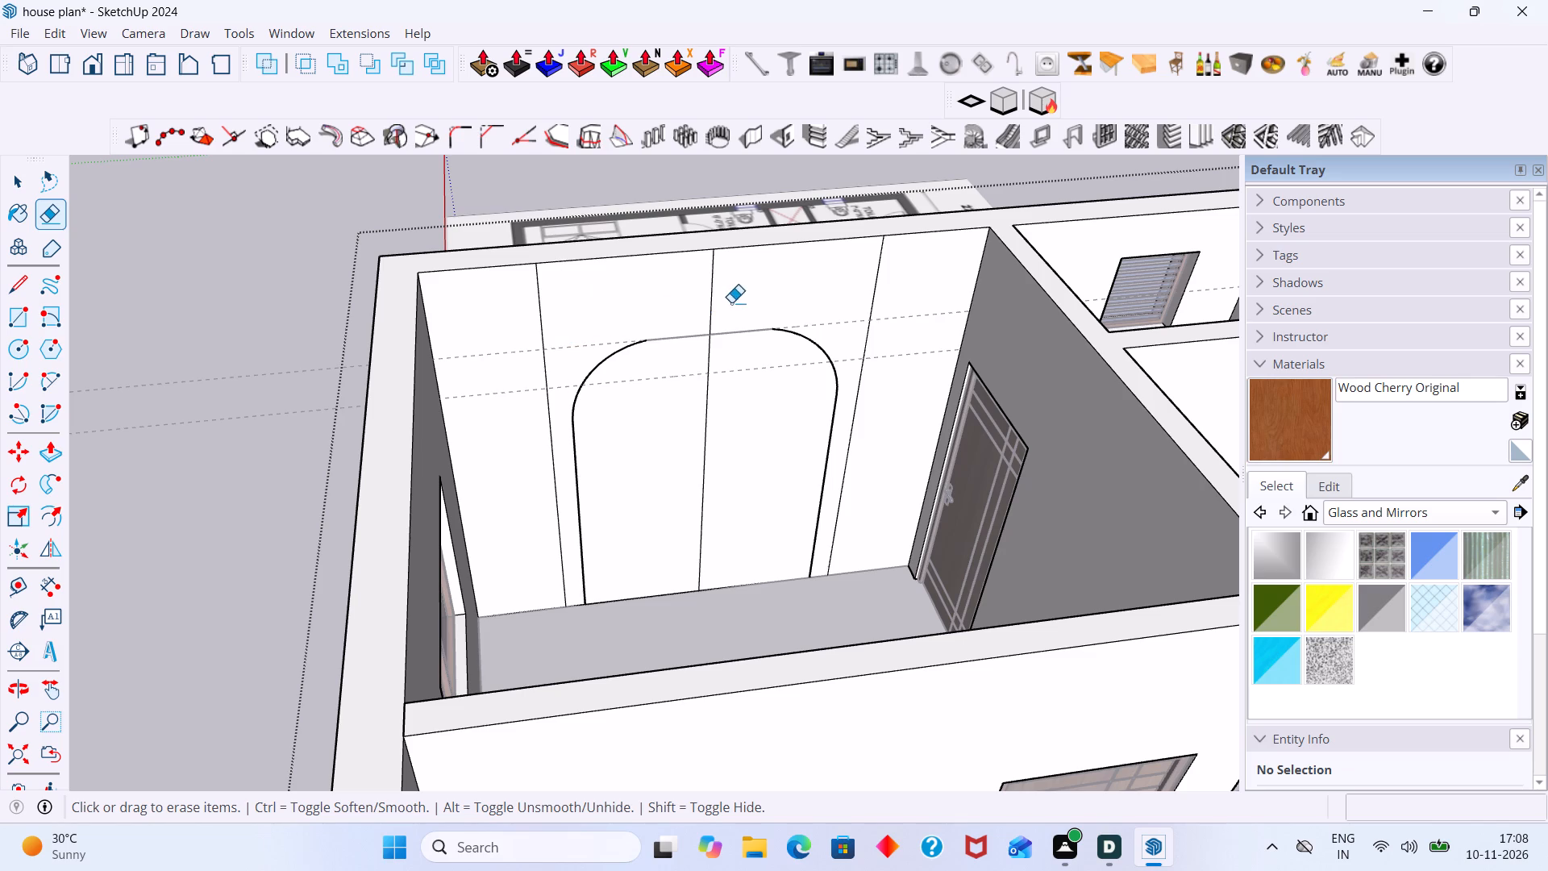
# Erase the panel's vertical centre line above and inside the arch, and close the wall group.
pyautogui.click(716, 295)
pyautogui.click(709, 298)
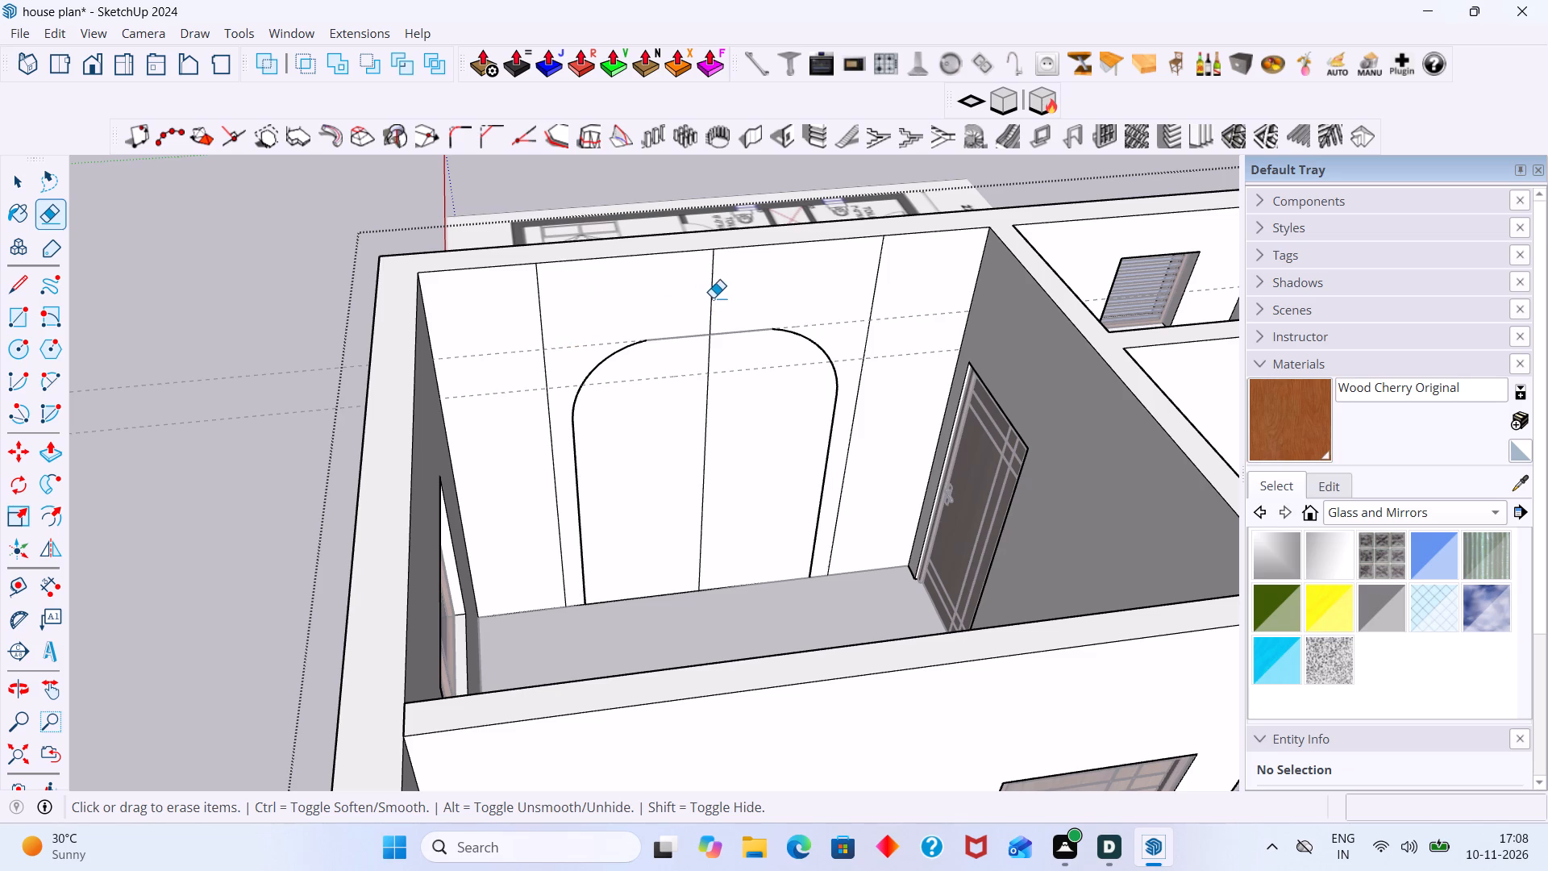
pyautogui.click(710, 297)
pyautogui.scroll(-5, 711, 377)
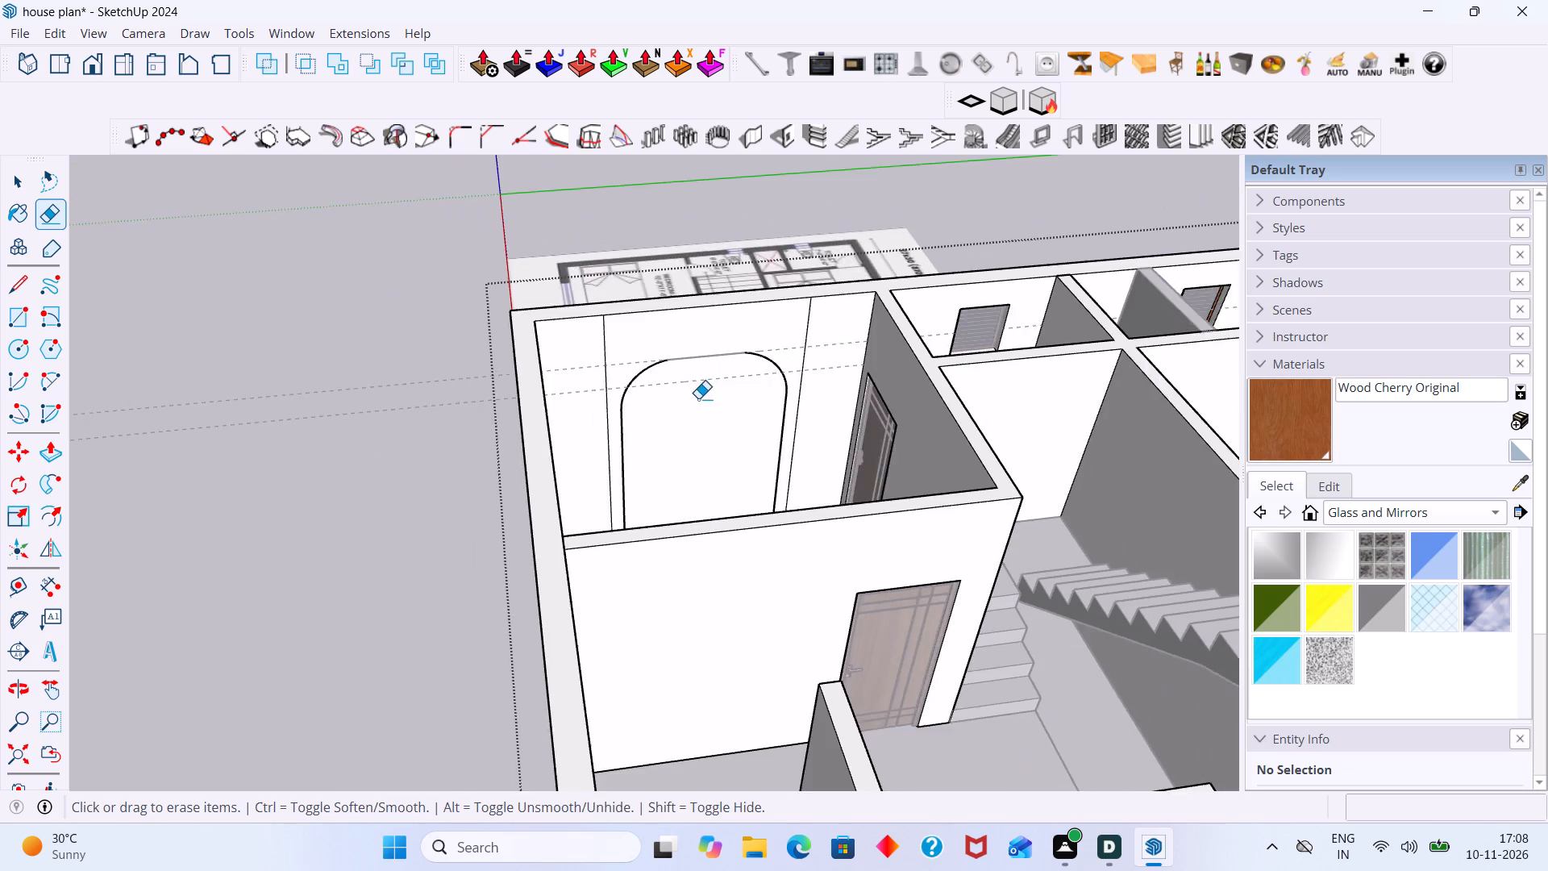
pyautogui.scroll(-2, 698, 398)
pyautogui.scroll(1, 651, 334)
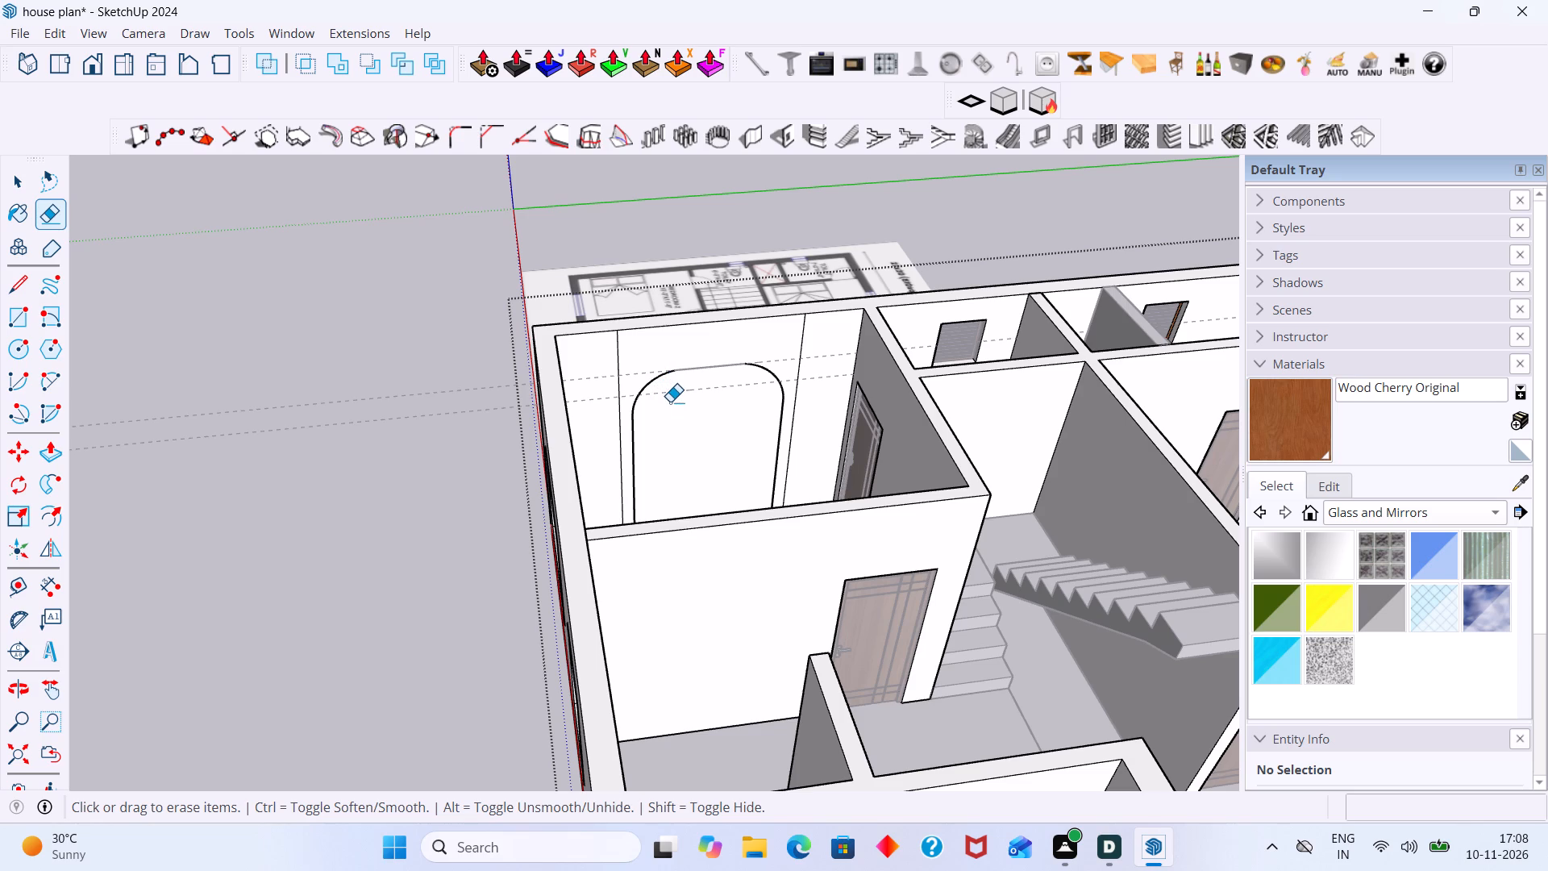
pyautogui.press('space')
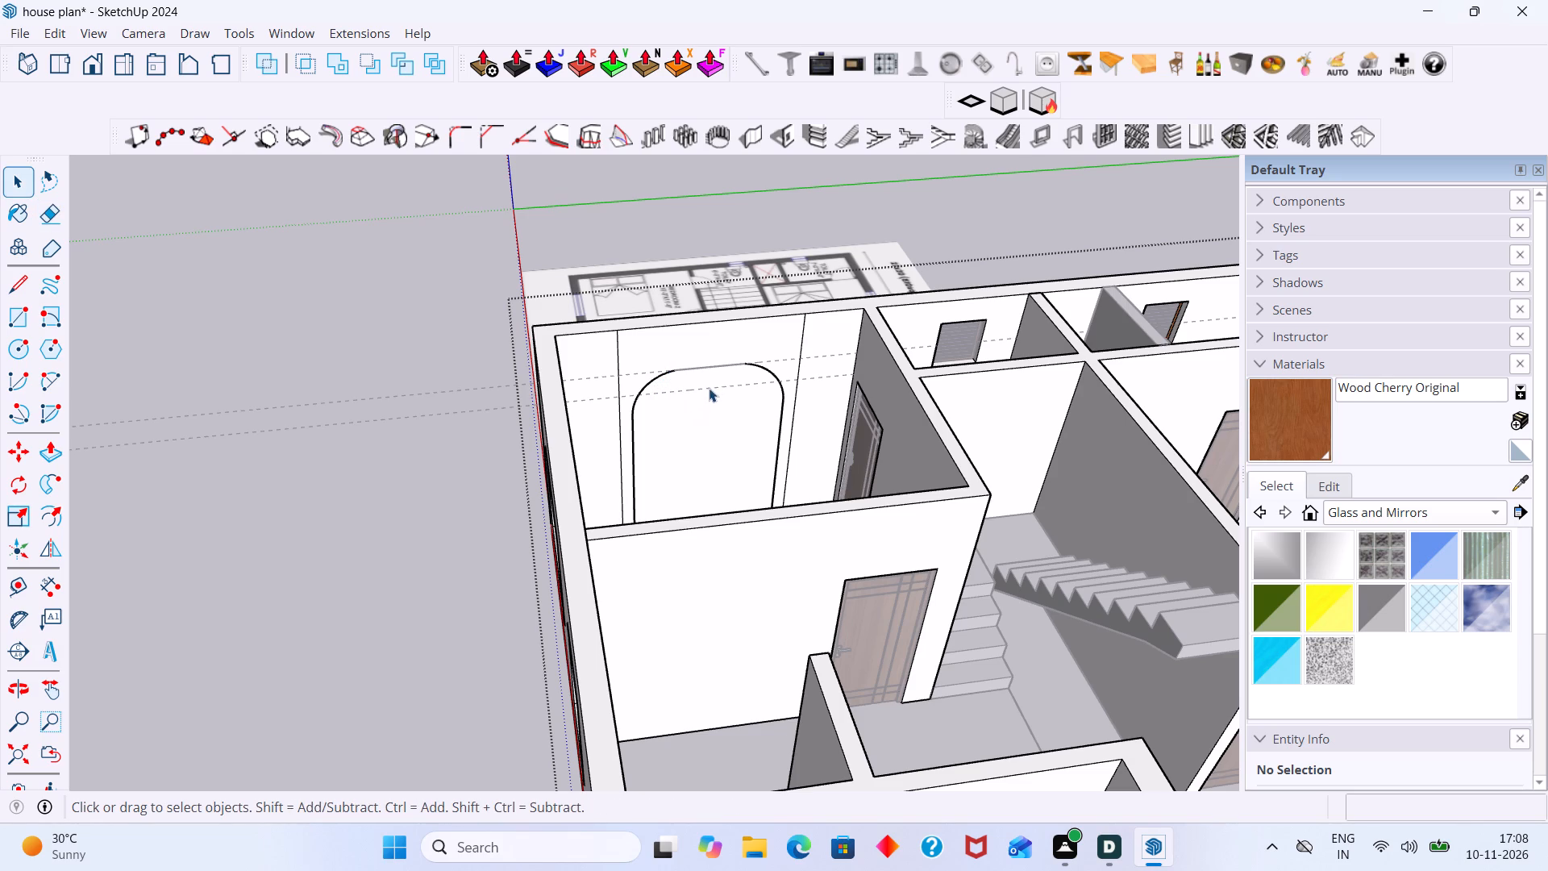
pyautogui.click(970, 227)
# Erase the two horizontal guide lines crossing the arched panel wall.
pyautogui.scroll(4, 675, 417)
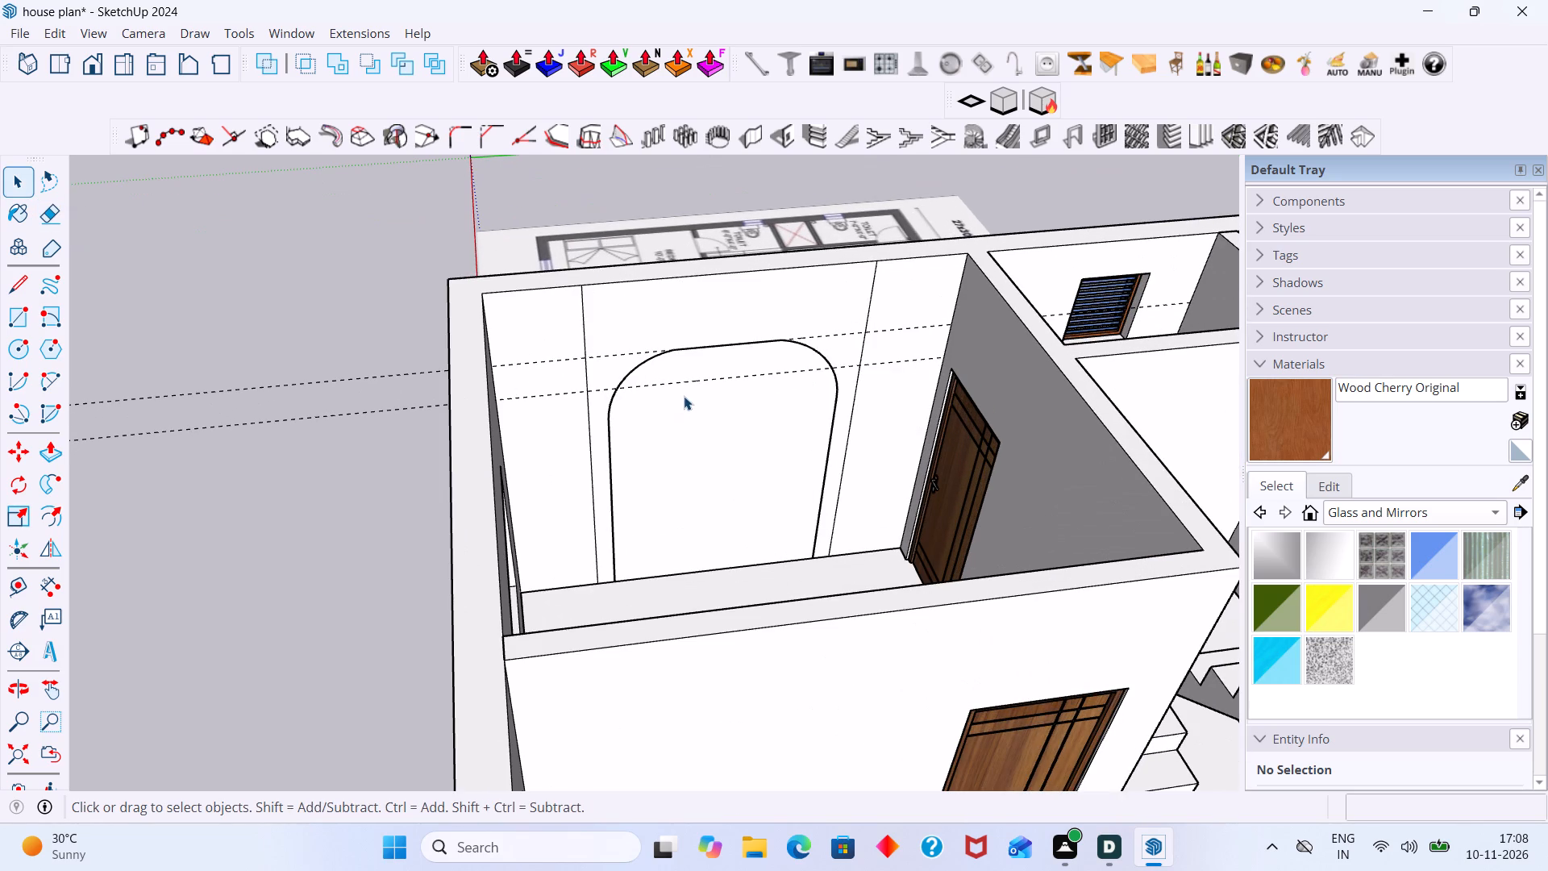
pyautogui.moveTo(722, 411); pyautogui.dragTo(734, 374, button='middle')
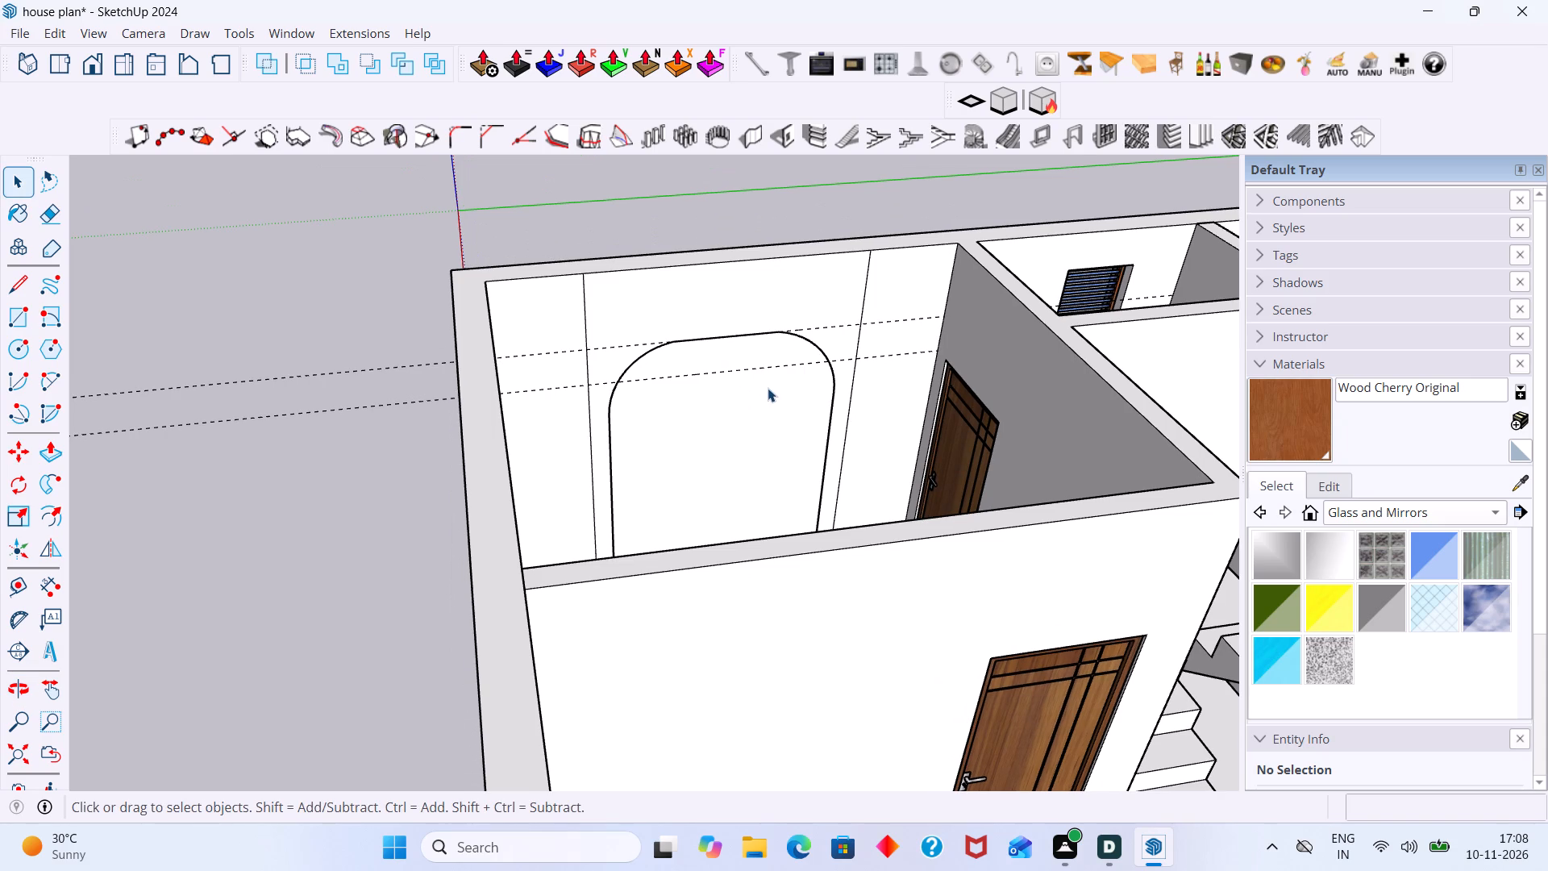
pyautogui.moveTo(759, 405); pyautogui.dragTo(746, 427, button='middle')
pyautogui.scroll(3, 734, 403)
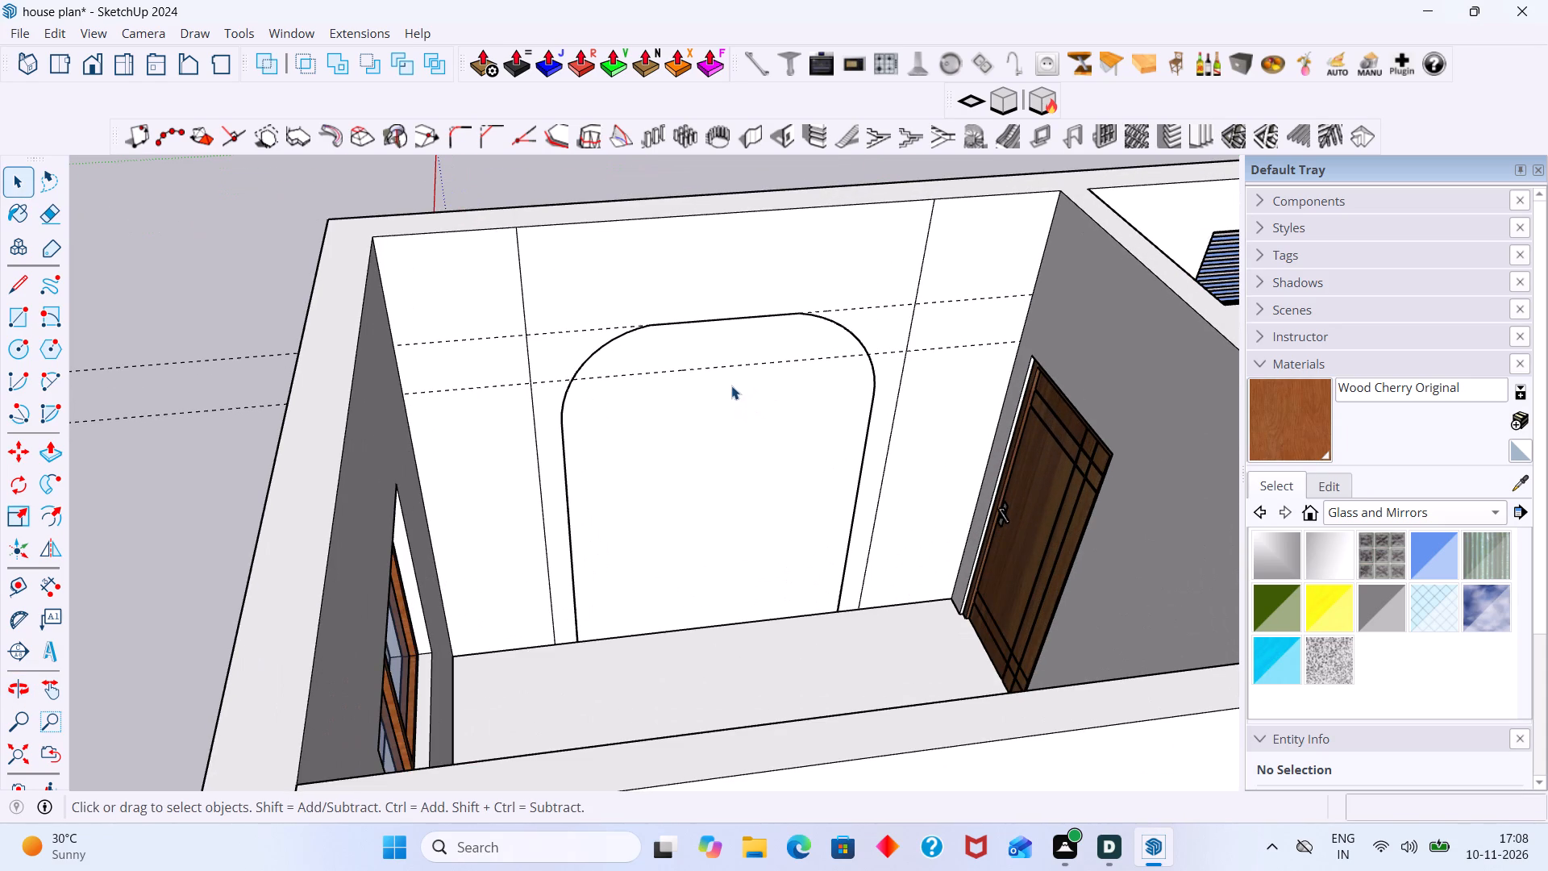
pyautogui.press('e')
pyautogui.moveTo(206, 334); pyautogui.dragTo(184, 455)
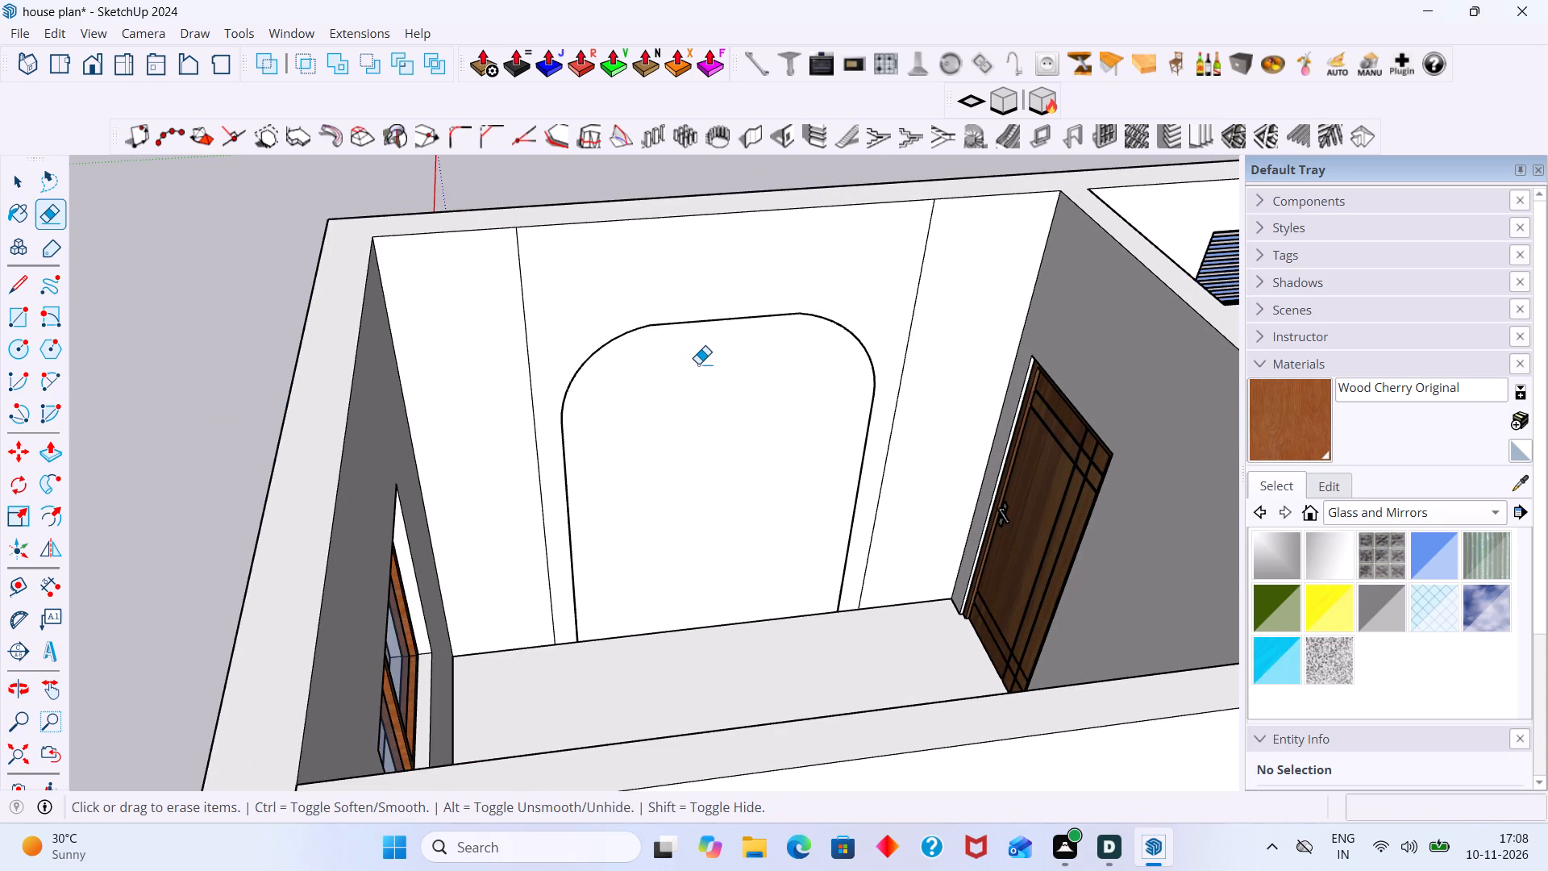
pyautogui.press('space')
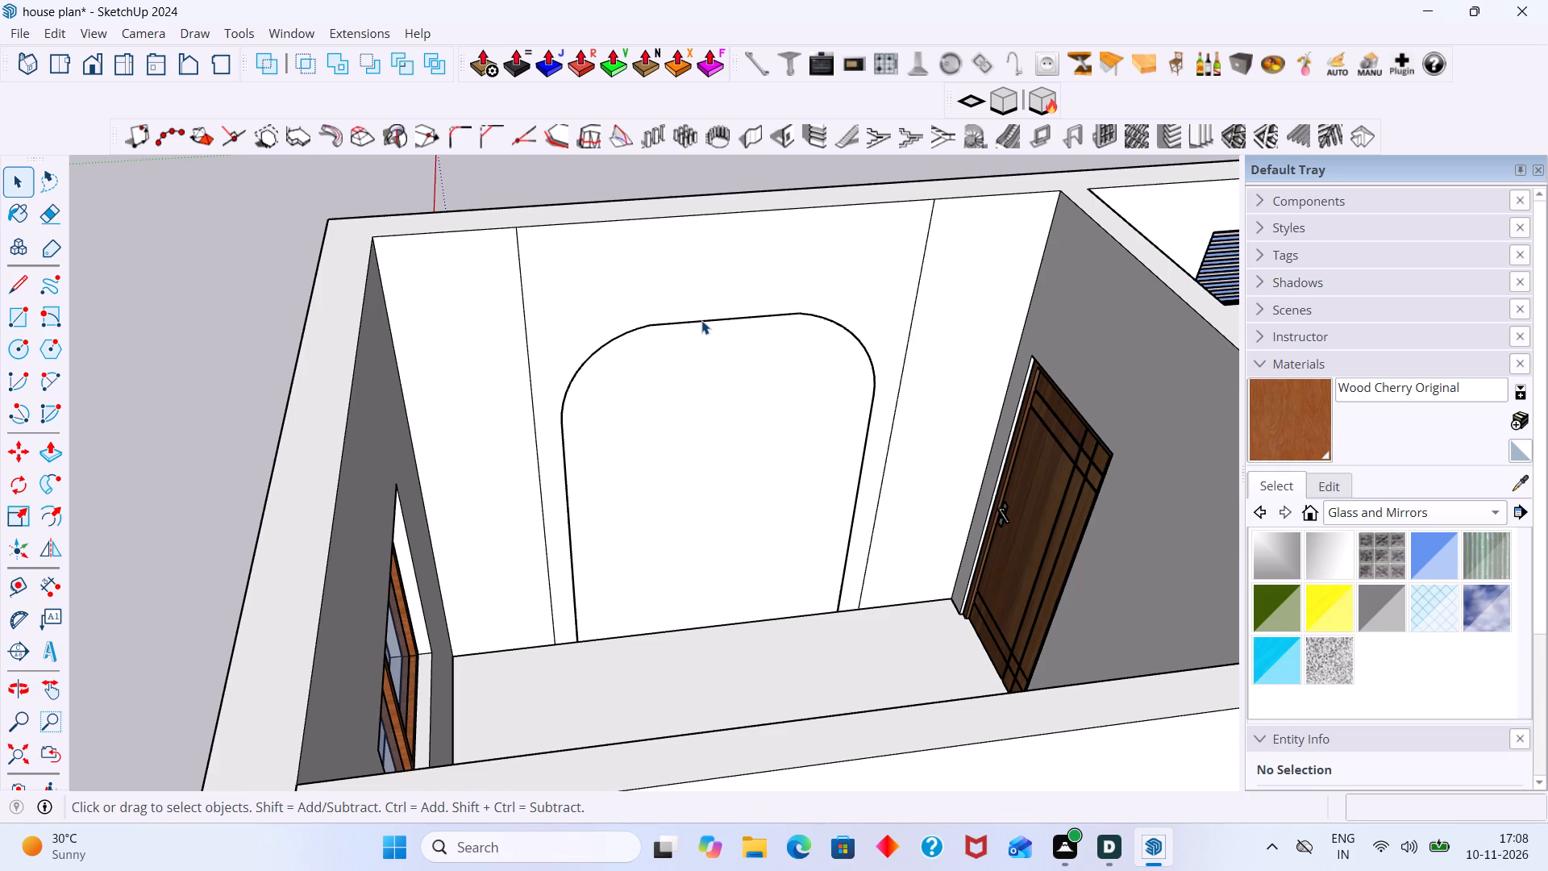
# Inside the wall group, draw a line joining the upper ends of the two curves to separate the arch face from the panel.
pyautogui.click(672, 406)
pyautogui.doubleClick(668, 422)
pyautogui.click(660, 456)
pyautogui.doubleClick(664, 463)
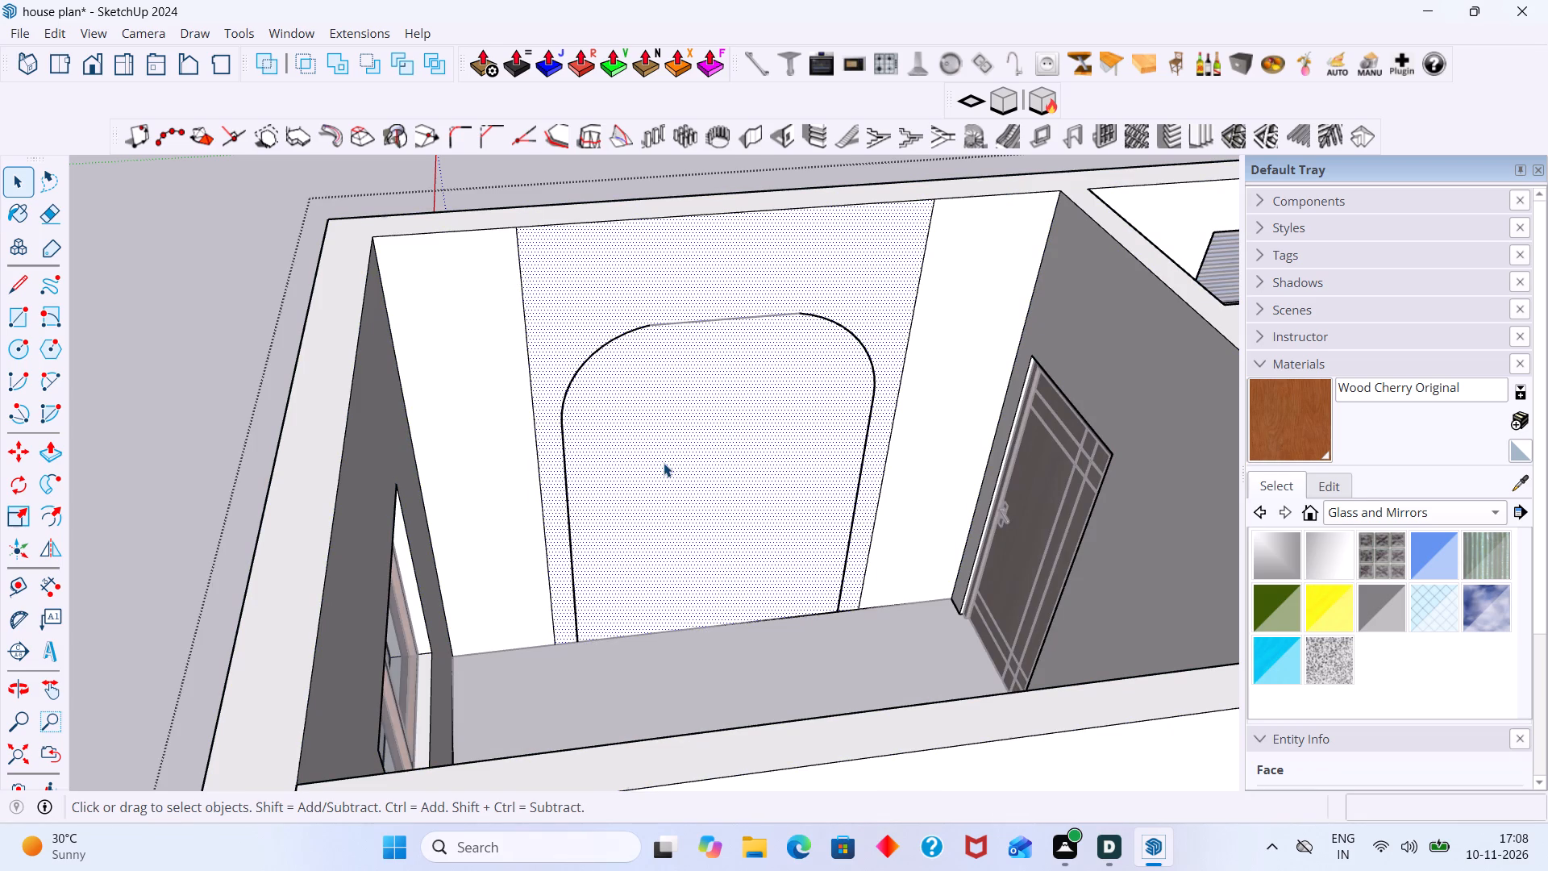
pyautogui.click(658, 463)
pyautogui.press('l')
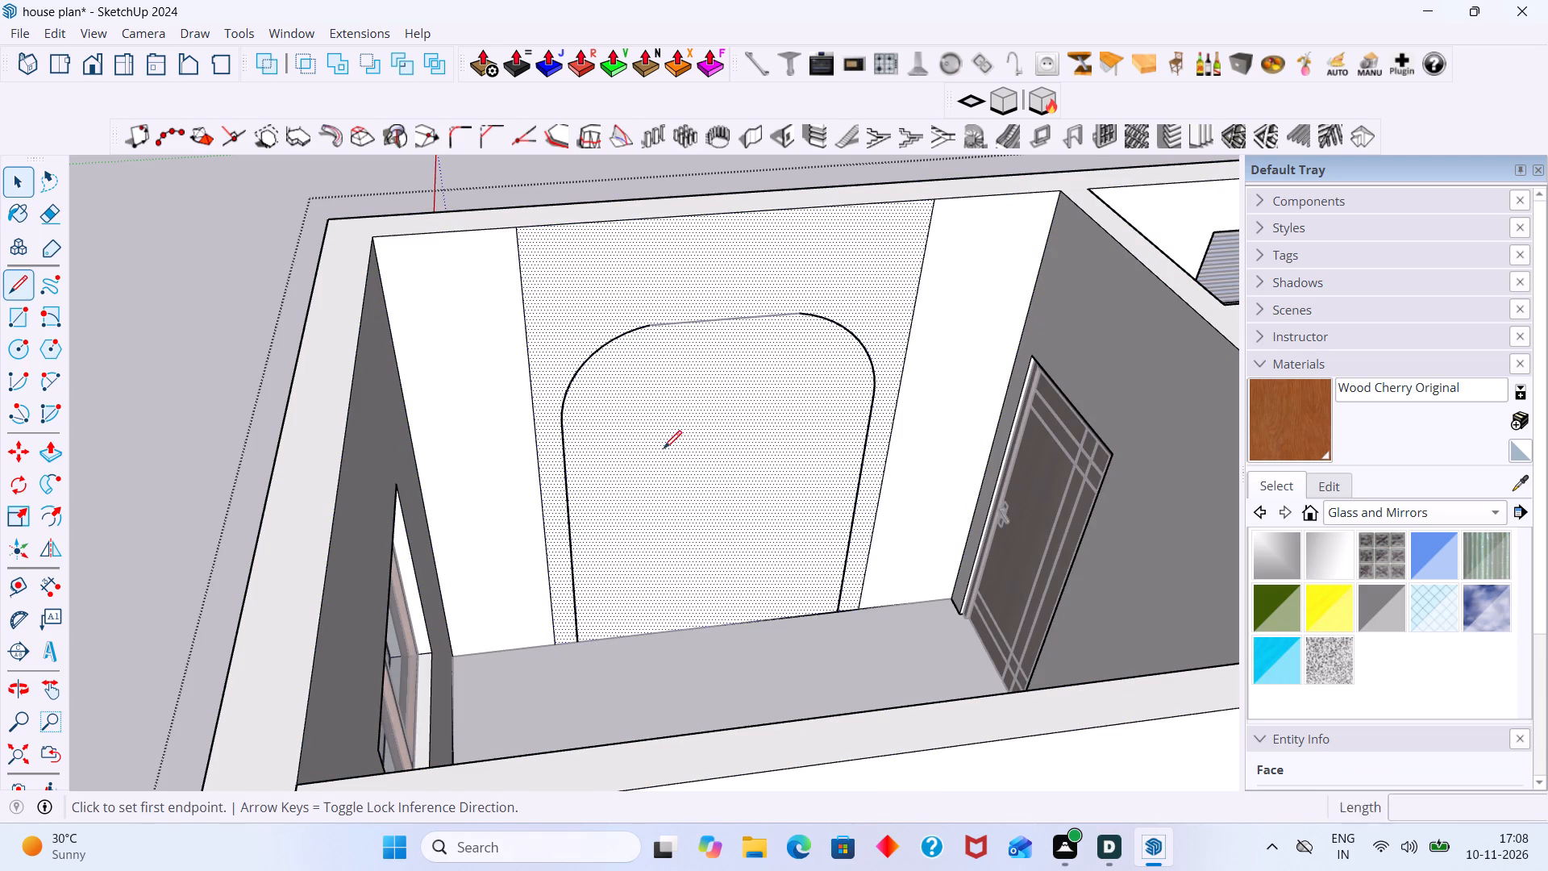
pyautogui.click(651, 325)
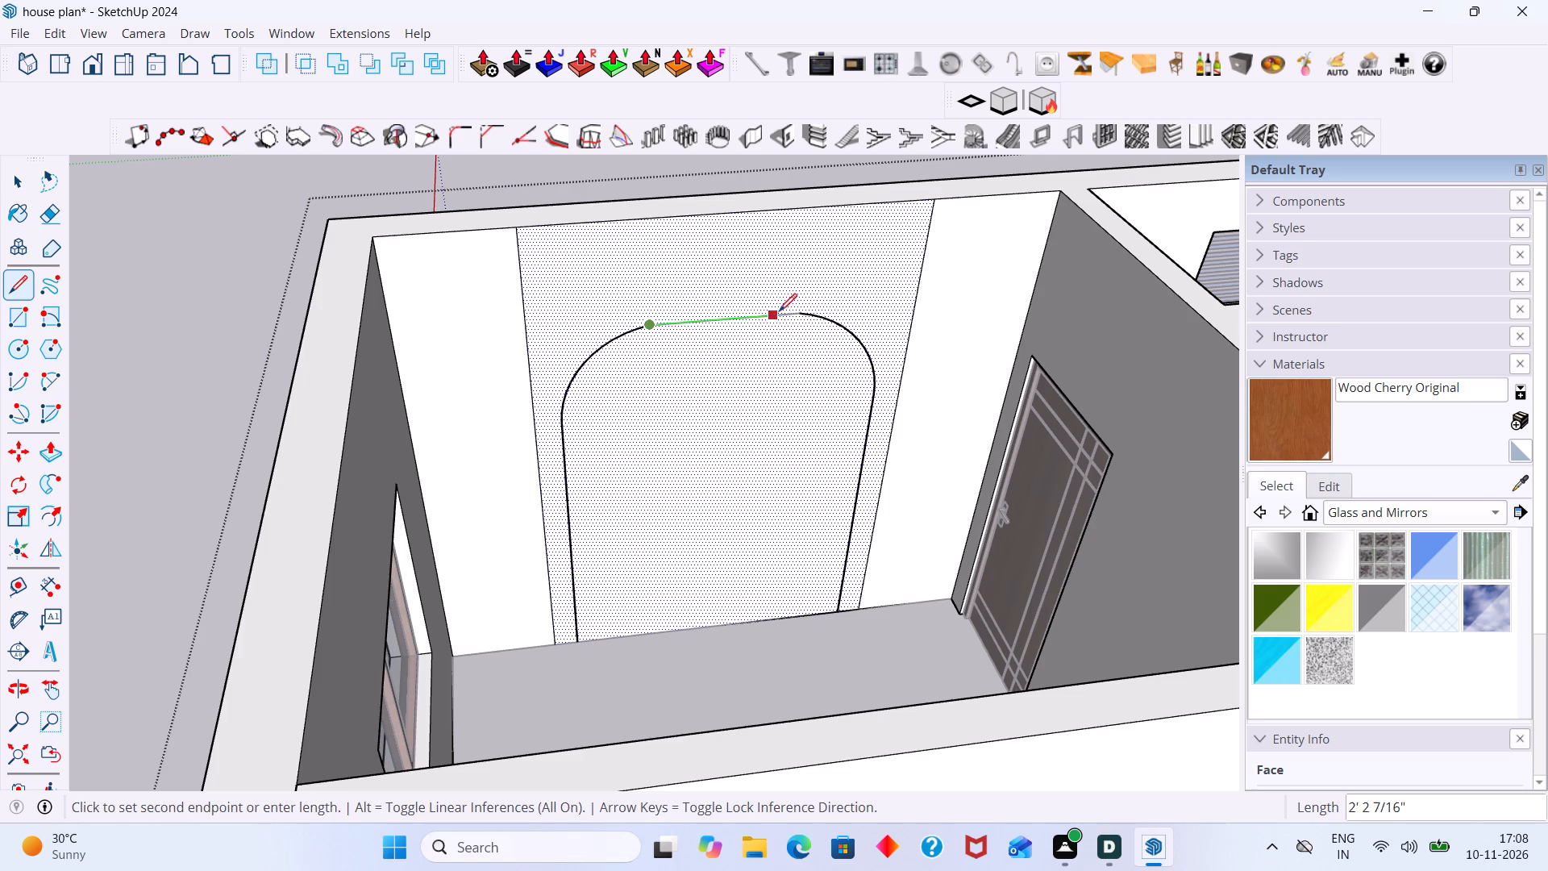
pyautogui.click(800, 311)
pyautogui.press('space')
pyautogui.doubleClick(735, 390)
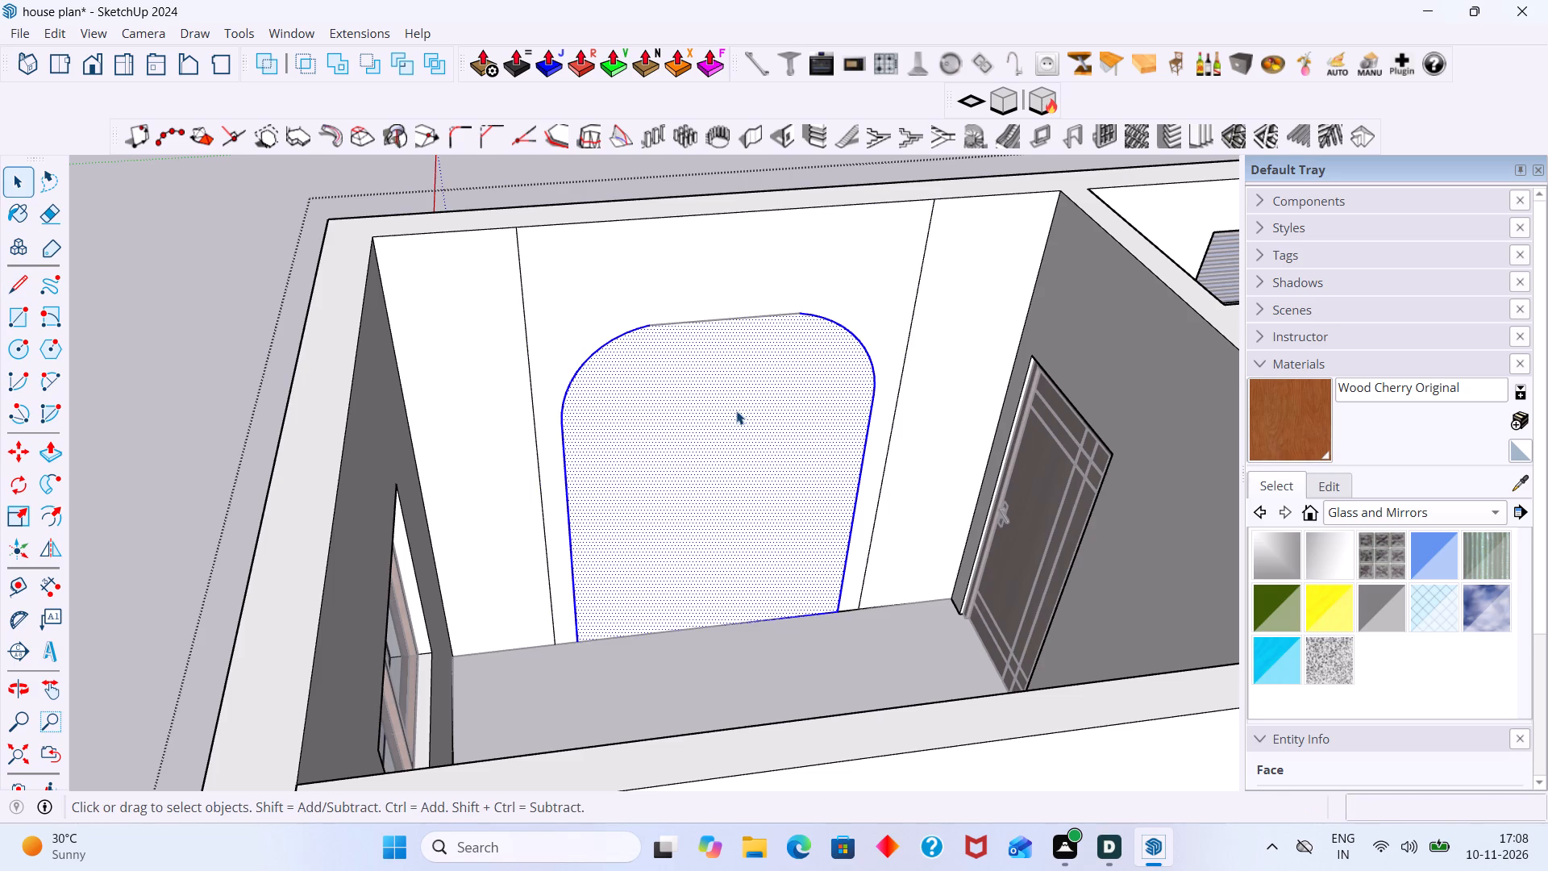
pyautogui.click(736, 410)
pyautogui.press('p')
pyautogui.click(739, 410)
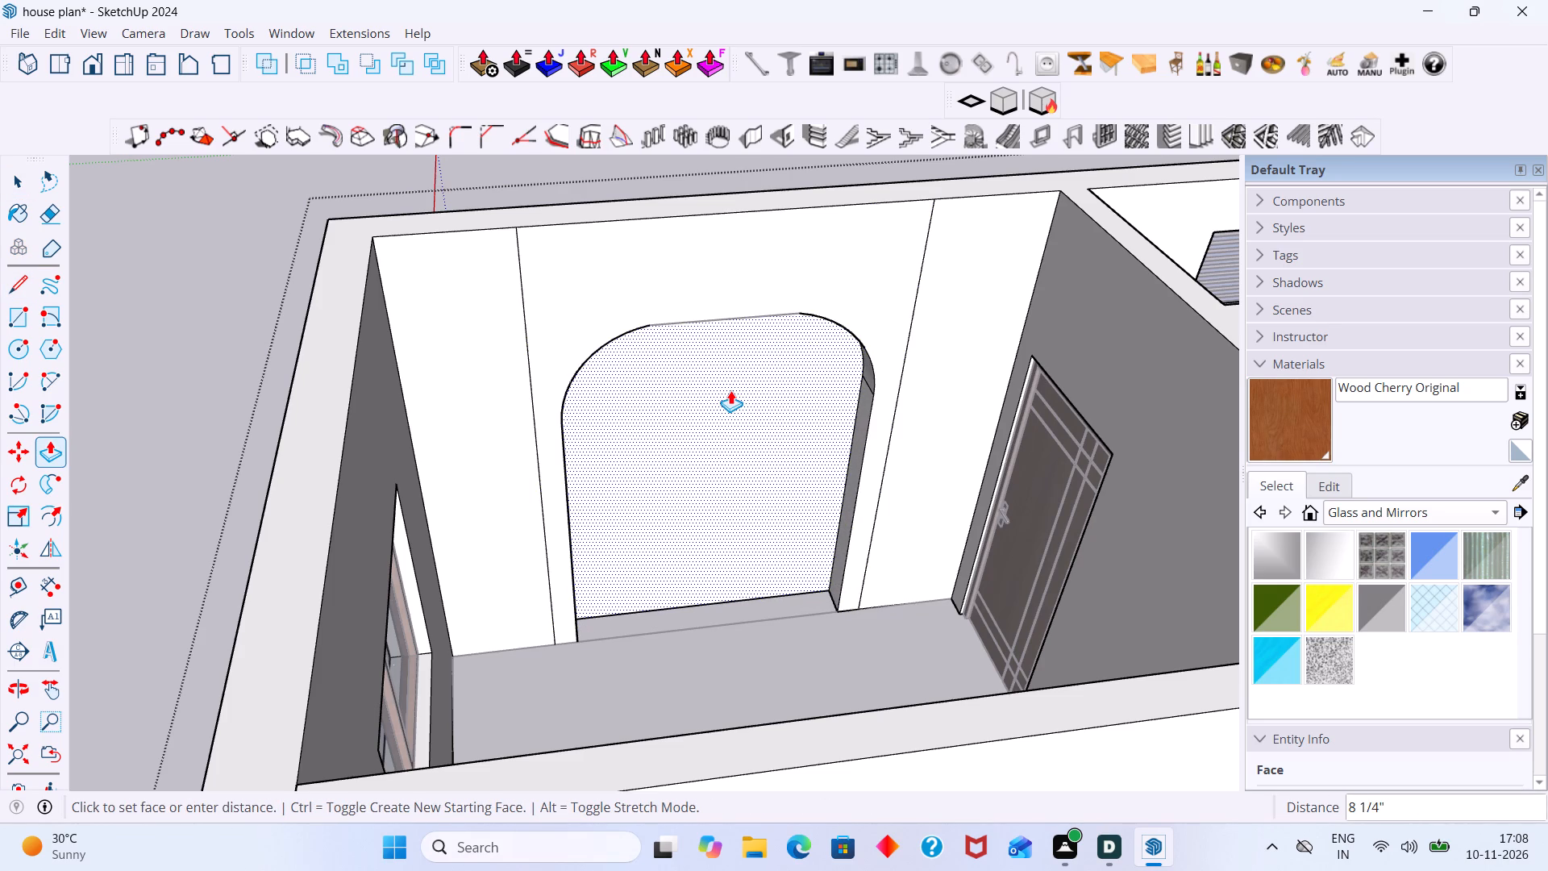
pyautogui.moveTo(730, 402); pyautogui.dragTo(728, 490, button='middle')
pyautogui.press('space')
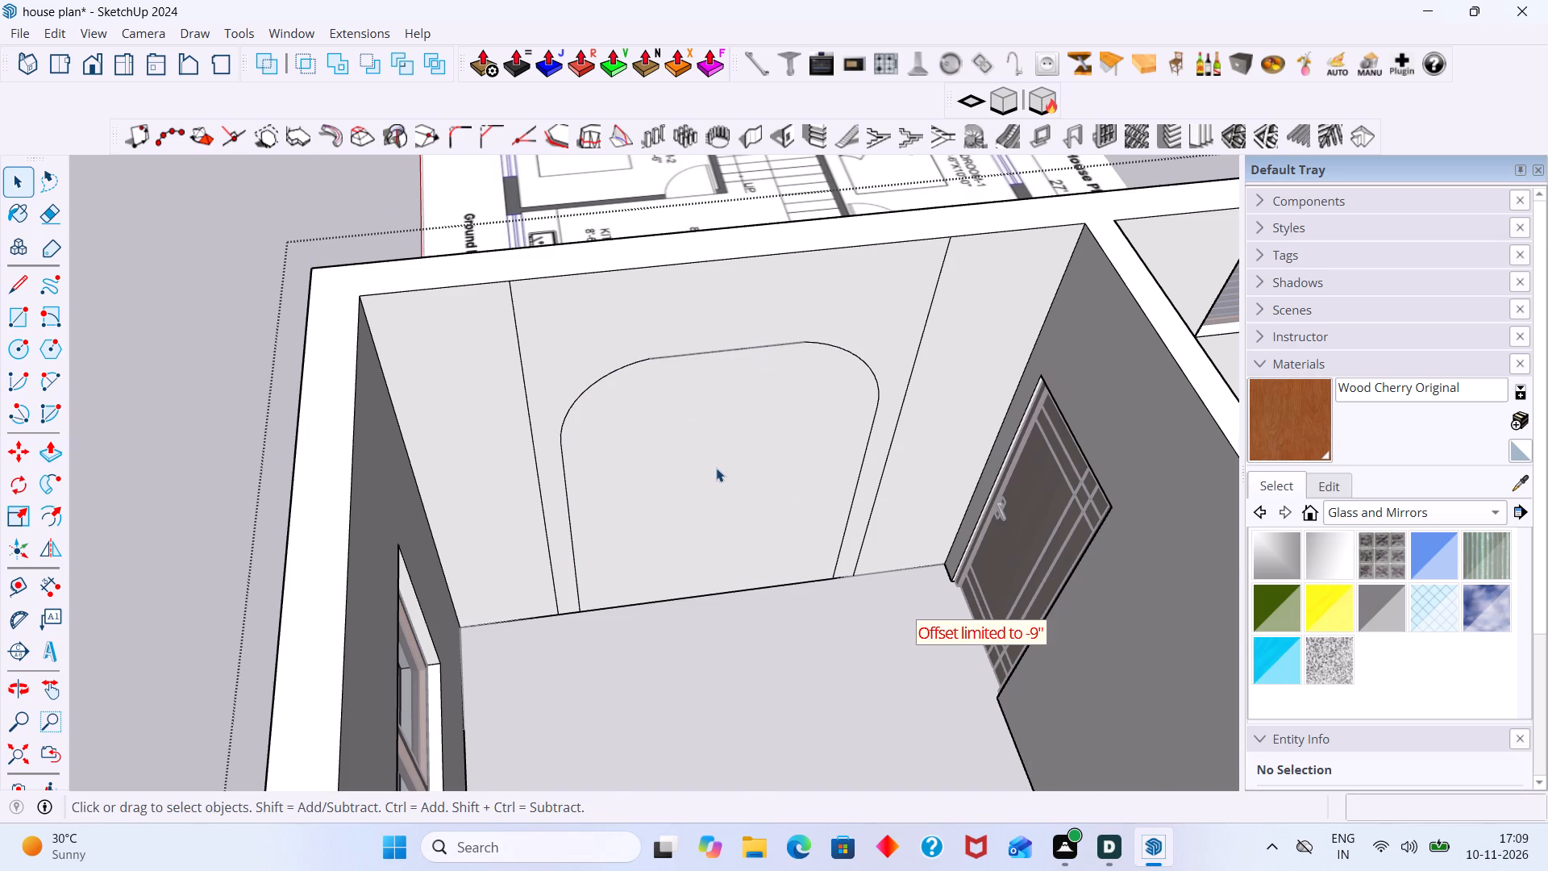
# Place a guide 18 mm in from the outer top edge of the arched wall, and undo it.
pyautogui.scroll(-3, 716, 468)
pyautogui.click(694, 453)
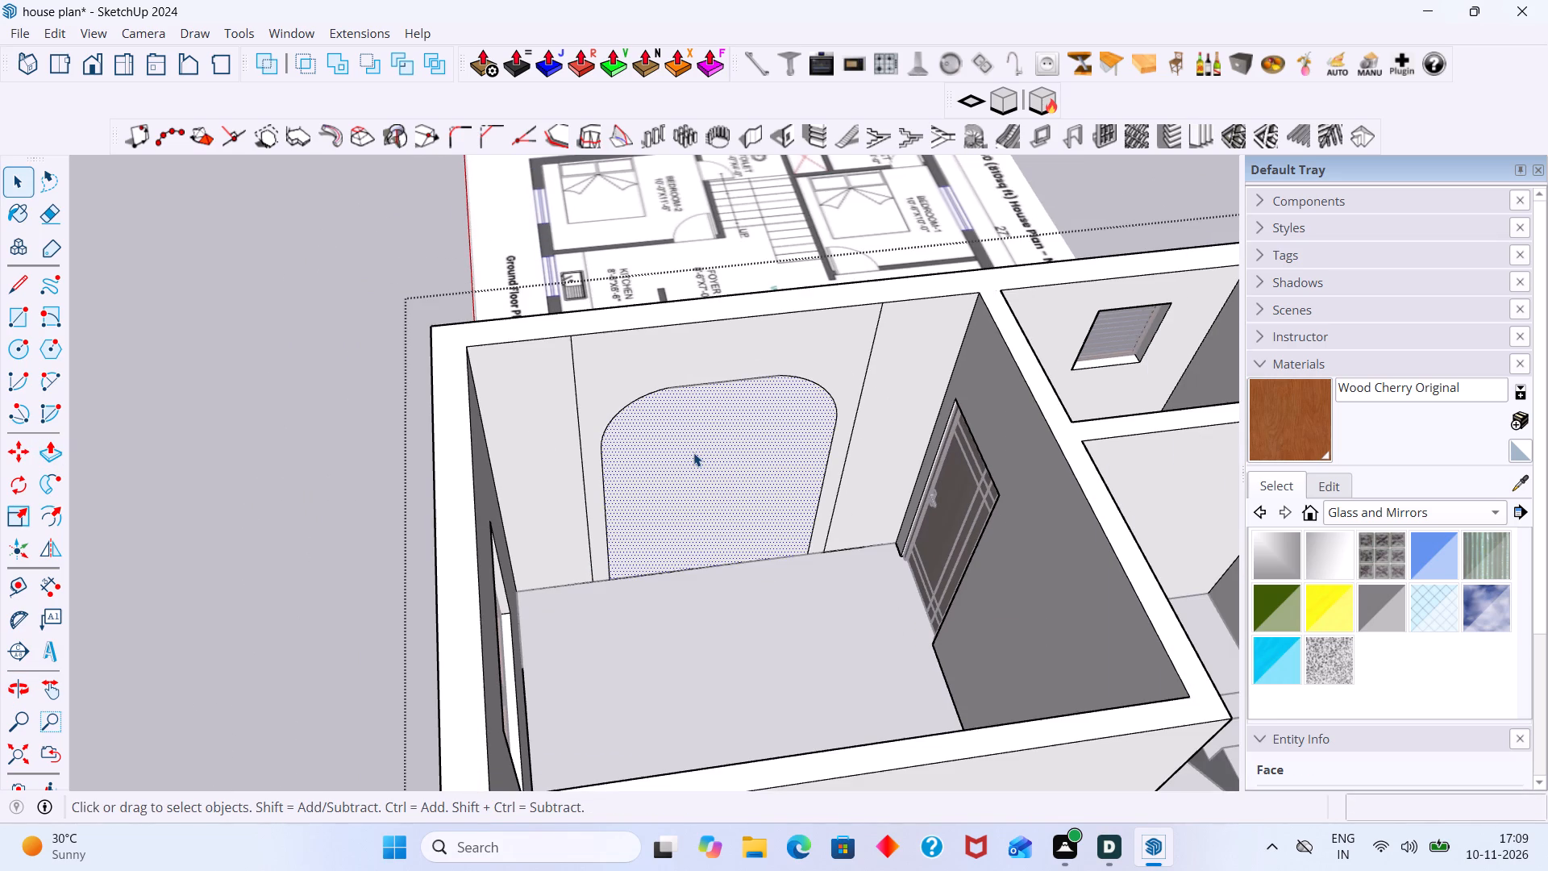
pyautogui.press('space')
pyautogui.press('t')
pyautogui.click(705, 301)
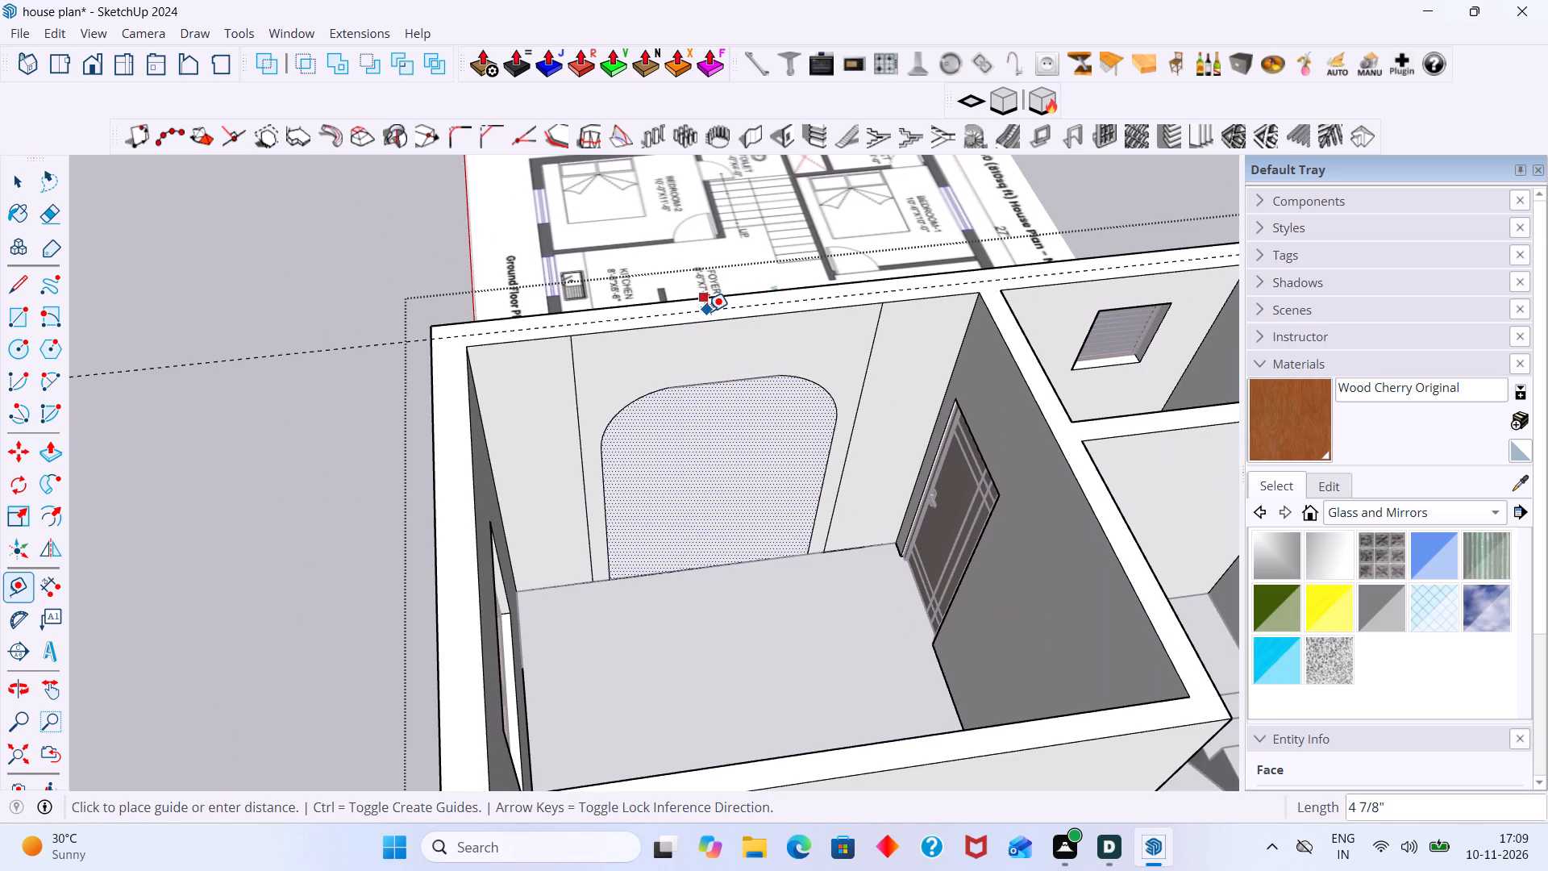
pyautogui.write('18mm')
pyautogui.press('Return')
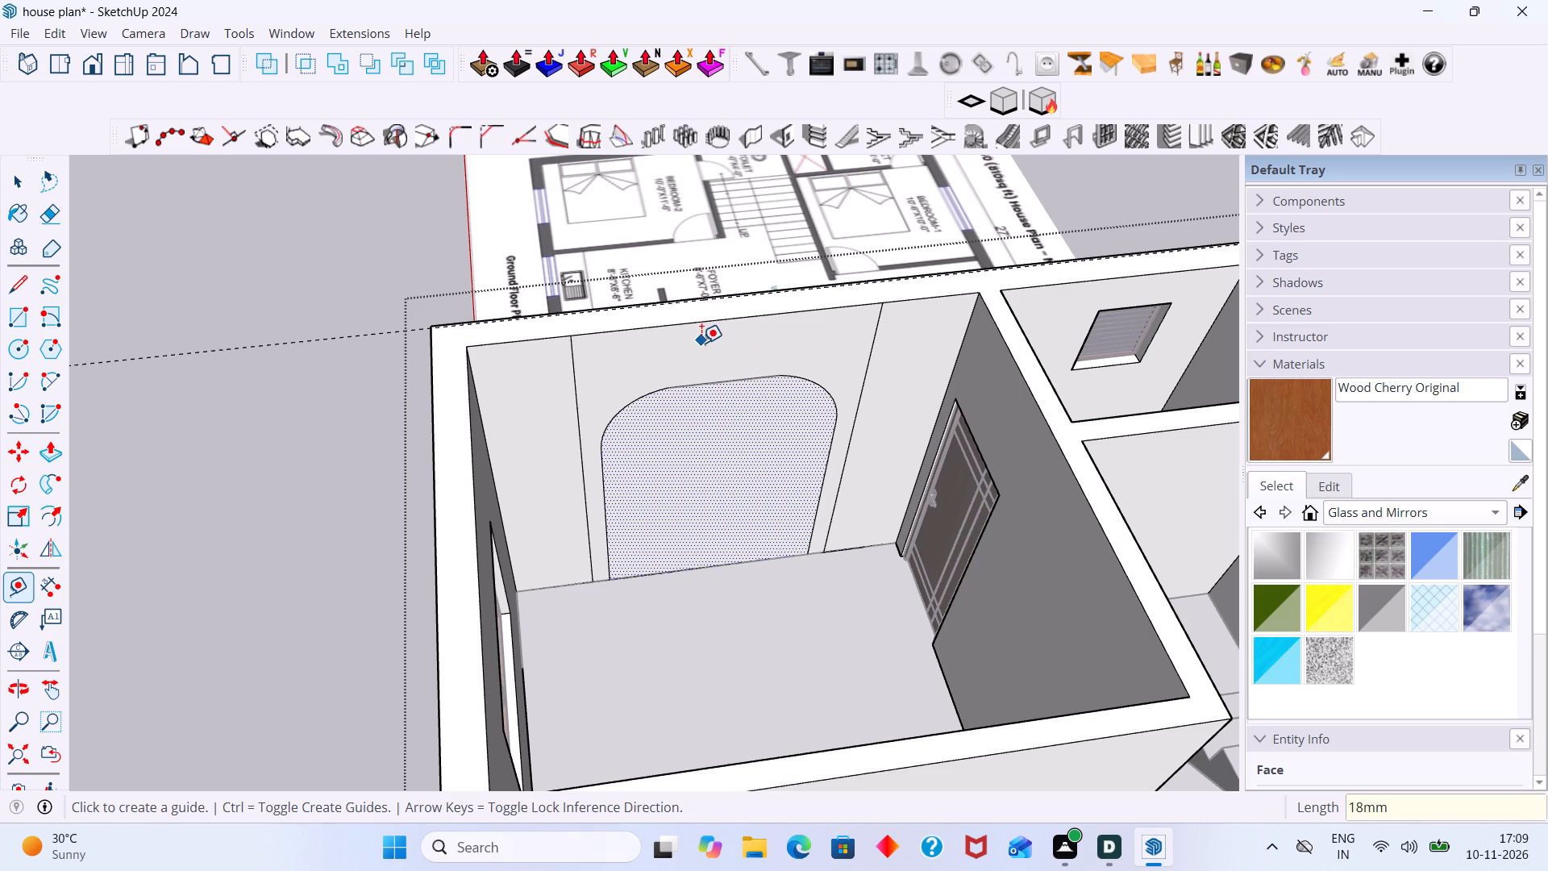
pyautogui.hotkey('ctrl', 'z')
# Place a guide 1.5" in from the outer top edge of the arched wall.
pyautogui.click(715, 298)
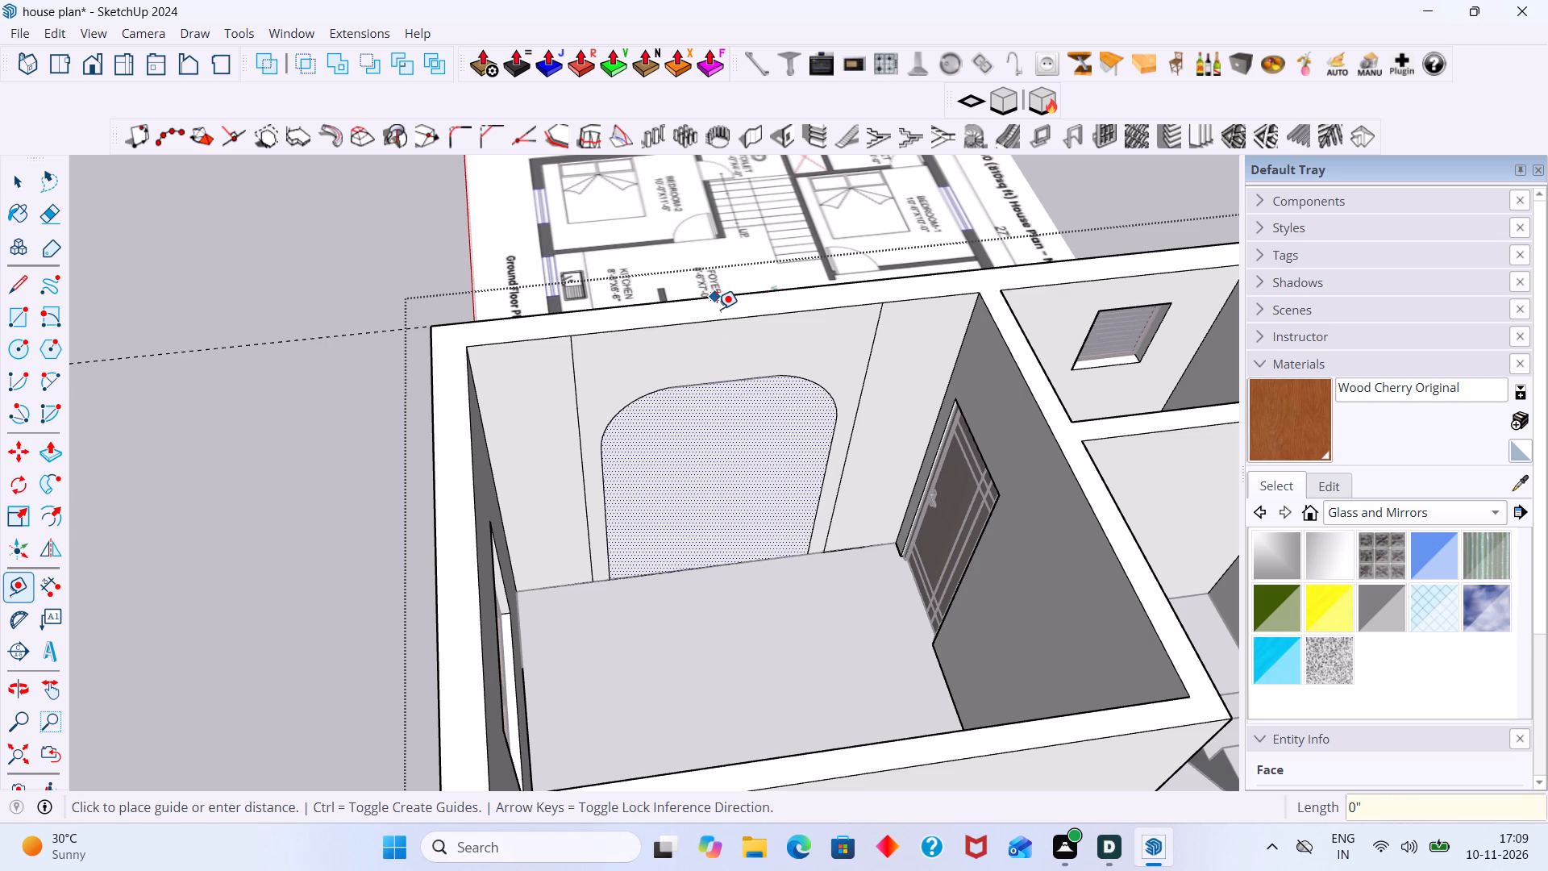
pyautogui.write('1.5"')
pyautogui.press('Return')
pyautogui.press('space')
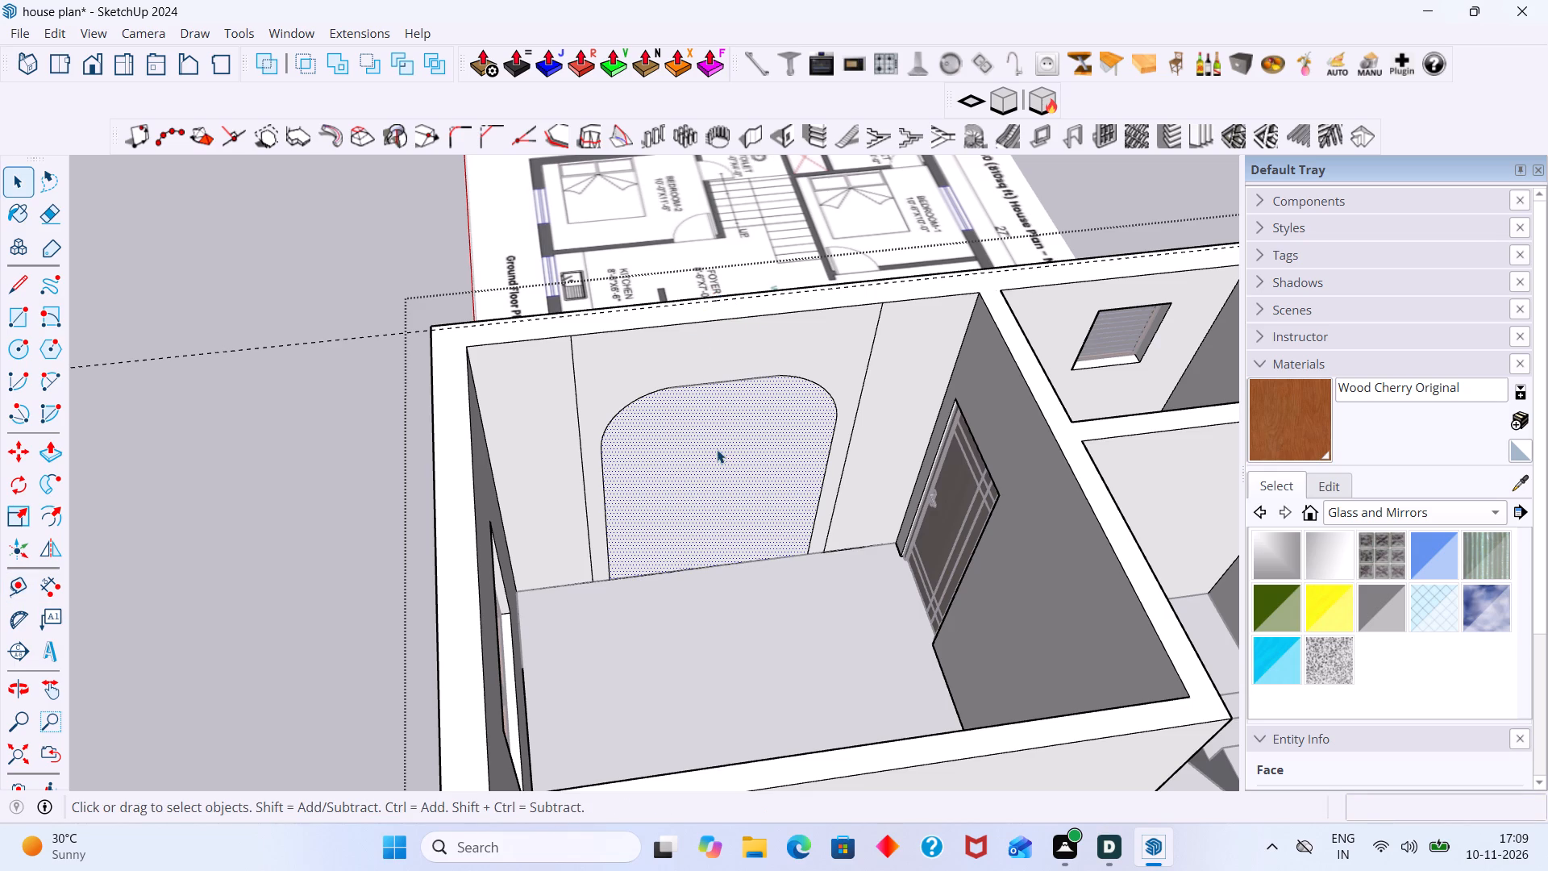
# Push the arch face 7 1/2" into the wall, up to the guide, to form a recessed niche.
pyautogui.click(717, 448)
pyautogui.press('p')
pyautogui.click(716, 445)
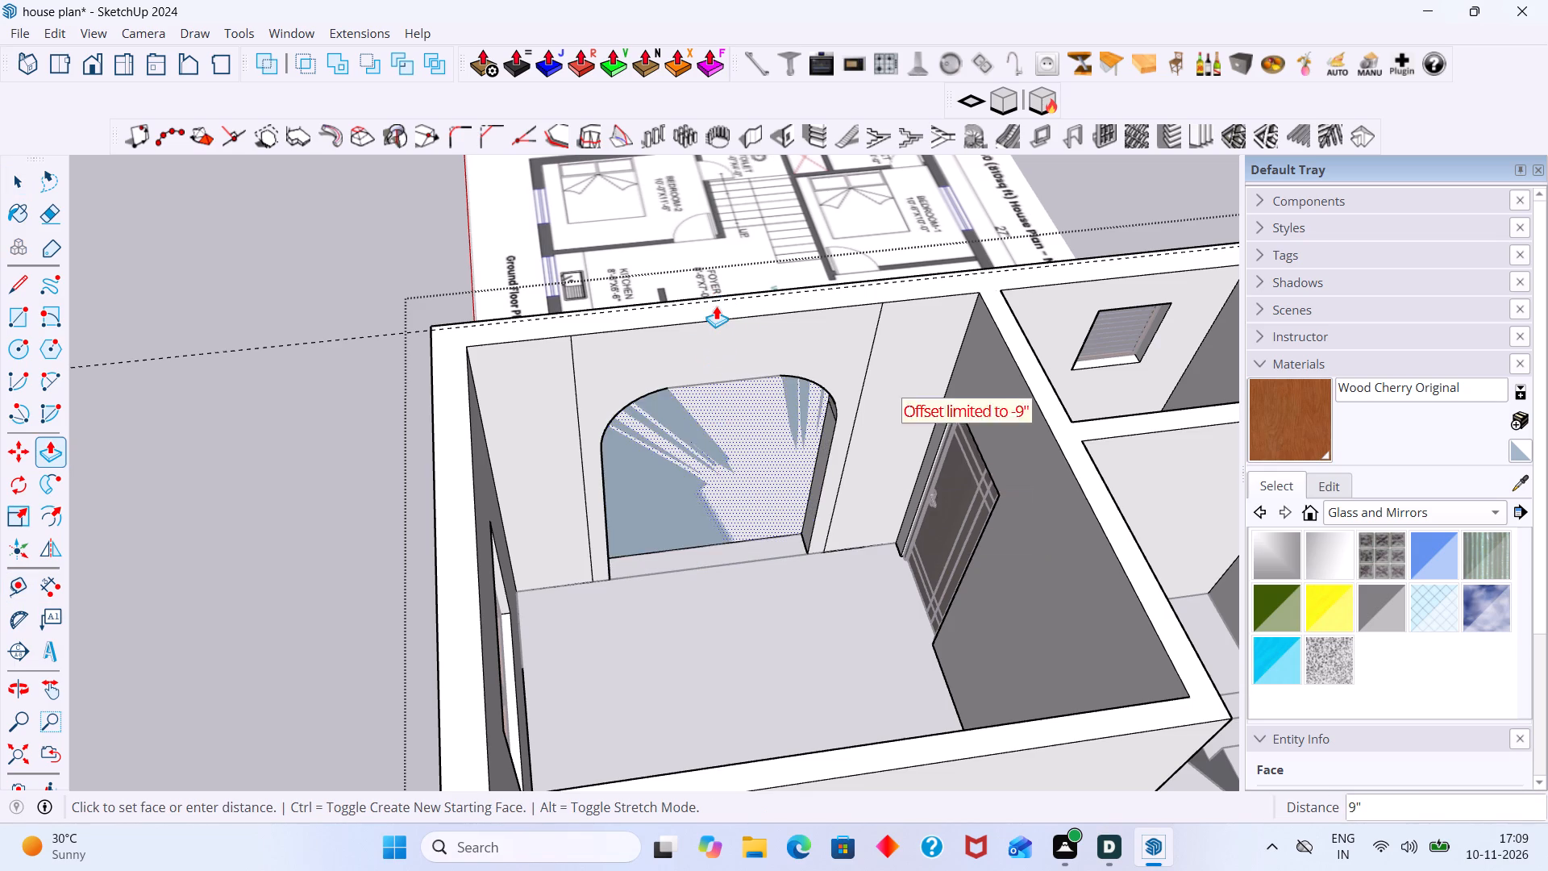
pyautogui.scroll(4, 709, 302)
pyautogui.click(709, 302)
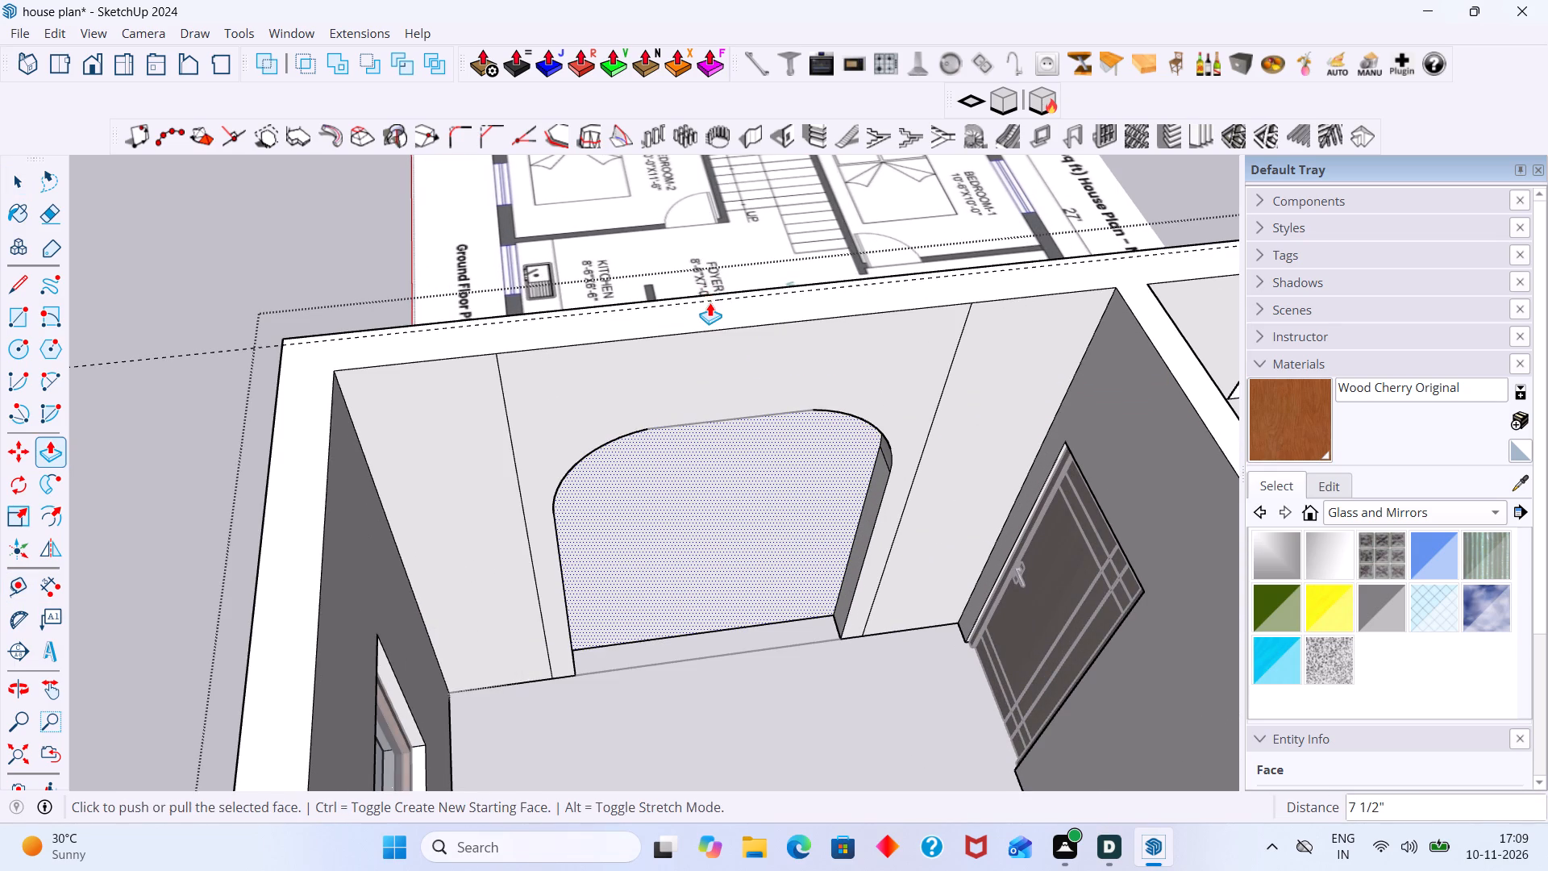
pyautogui.hscroll(-1, 698, 300)
pyautogui.press('space')
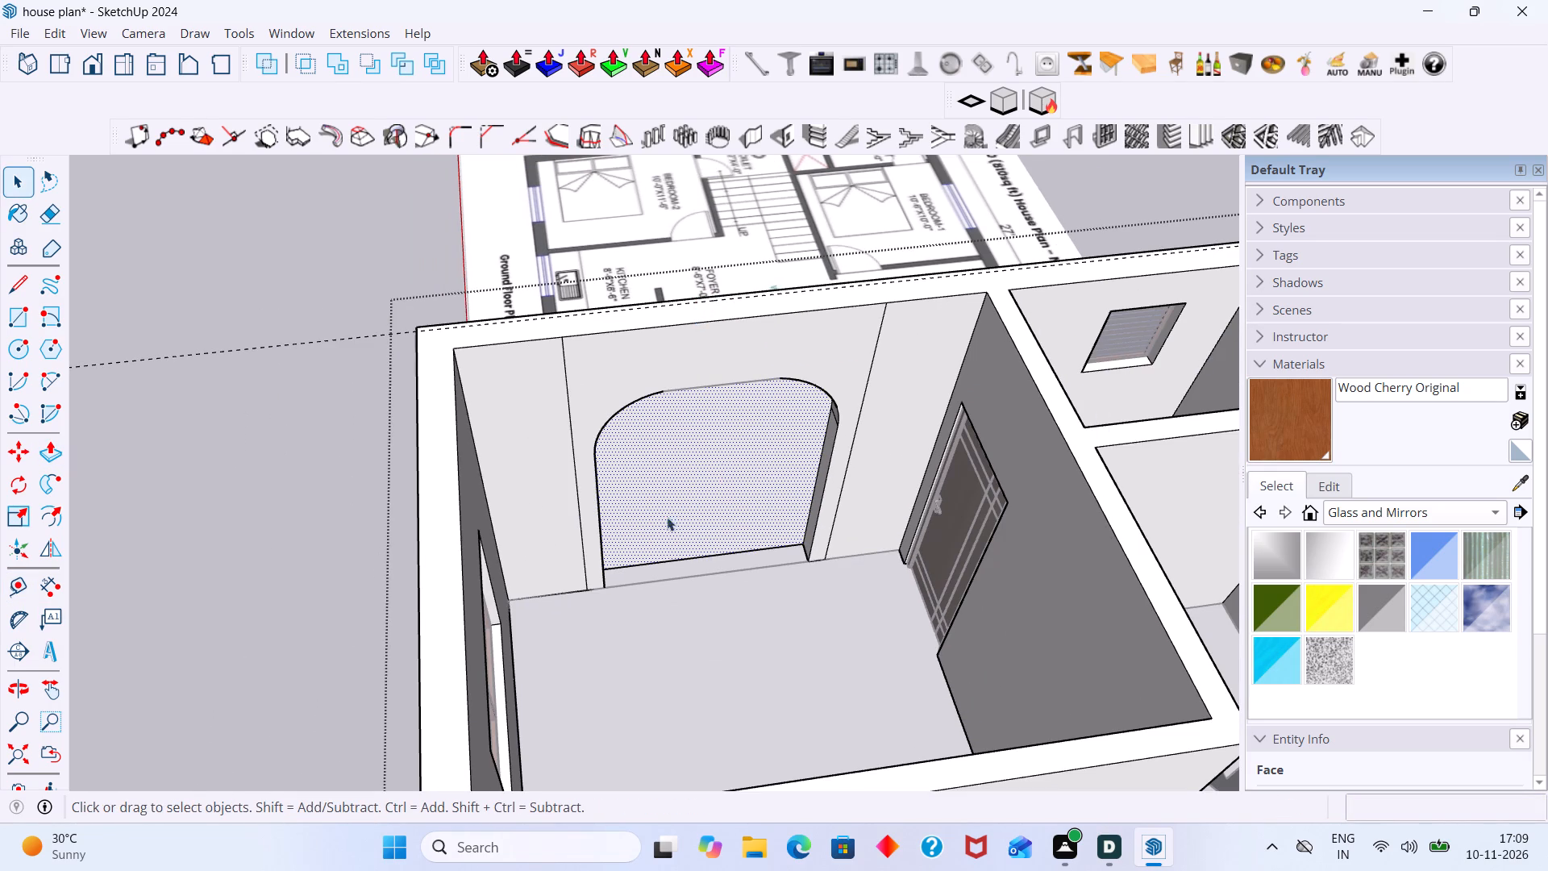
# Examine the recessed arch from several angles, close the wall group and view the whole house.
pyautogui.moveTo(659, 532); pyautogui.dragTo(571, 393, button='middle')
pyautogui.scroll(6, 639, 378)
pyautogui.moveTo(547, 416); pyautogui.dragTo(456, 332, button='middle')
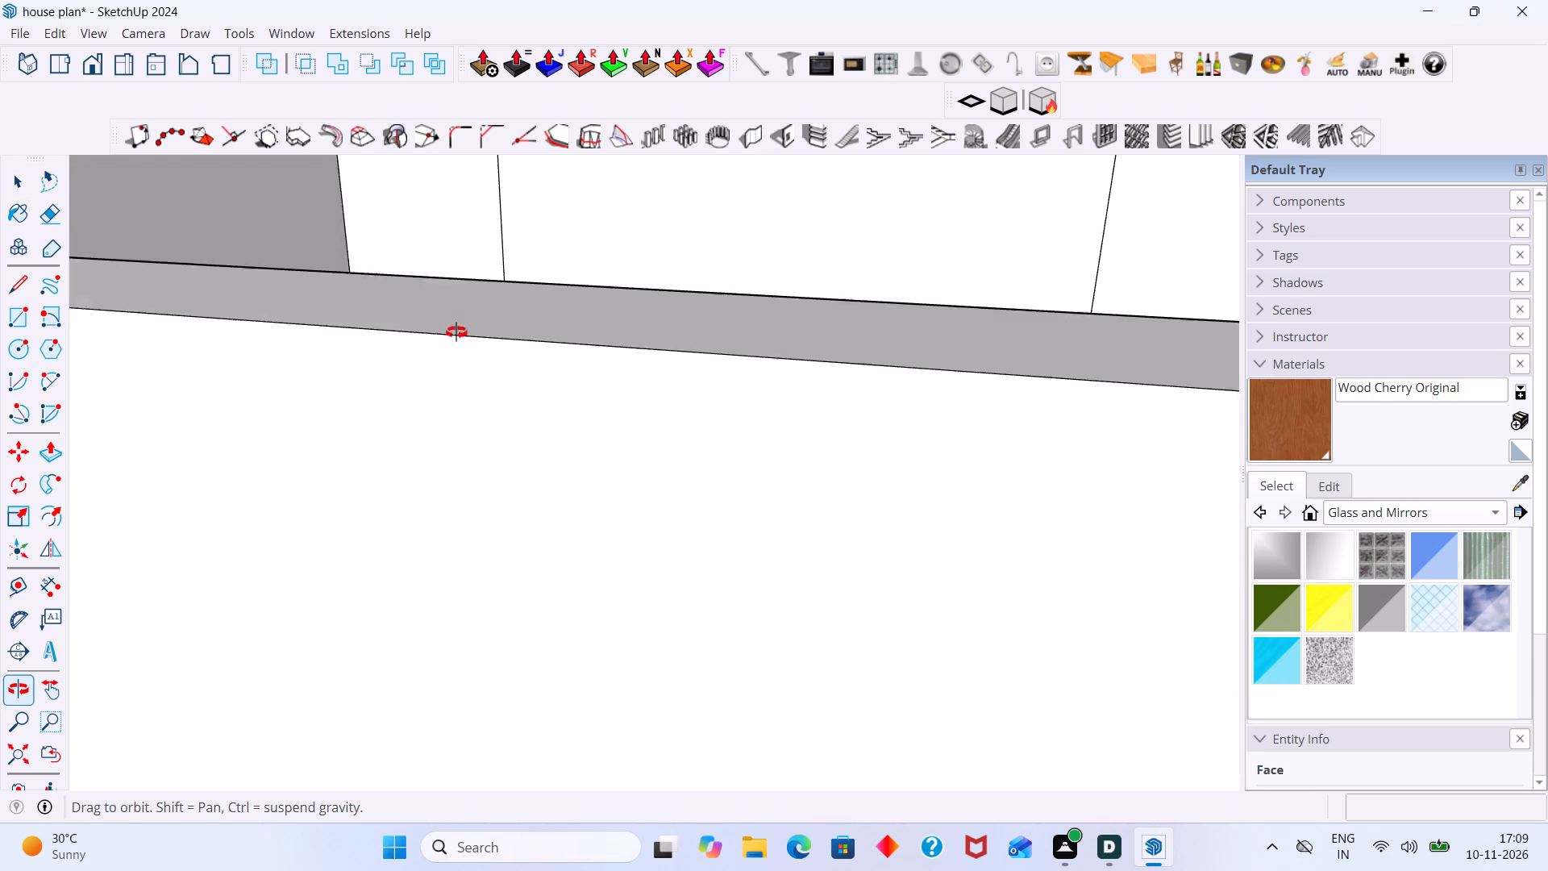
pyautogui.moveTo(456, 332); pyautogui.dragTo(455, 331, button='middle')
pyautogui.moveTo(570, 323); pyautogui.dragTo(749, 436, button='middle')
pyautogui.scroll(-16, 709, 404)
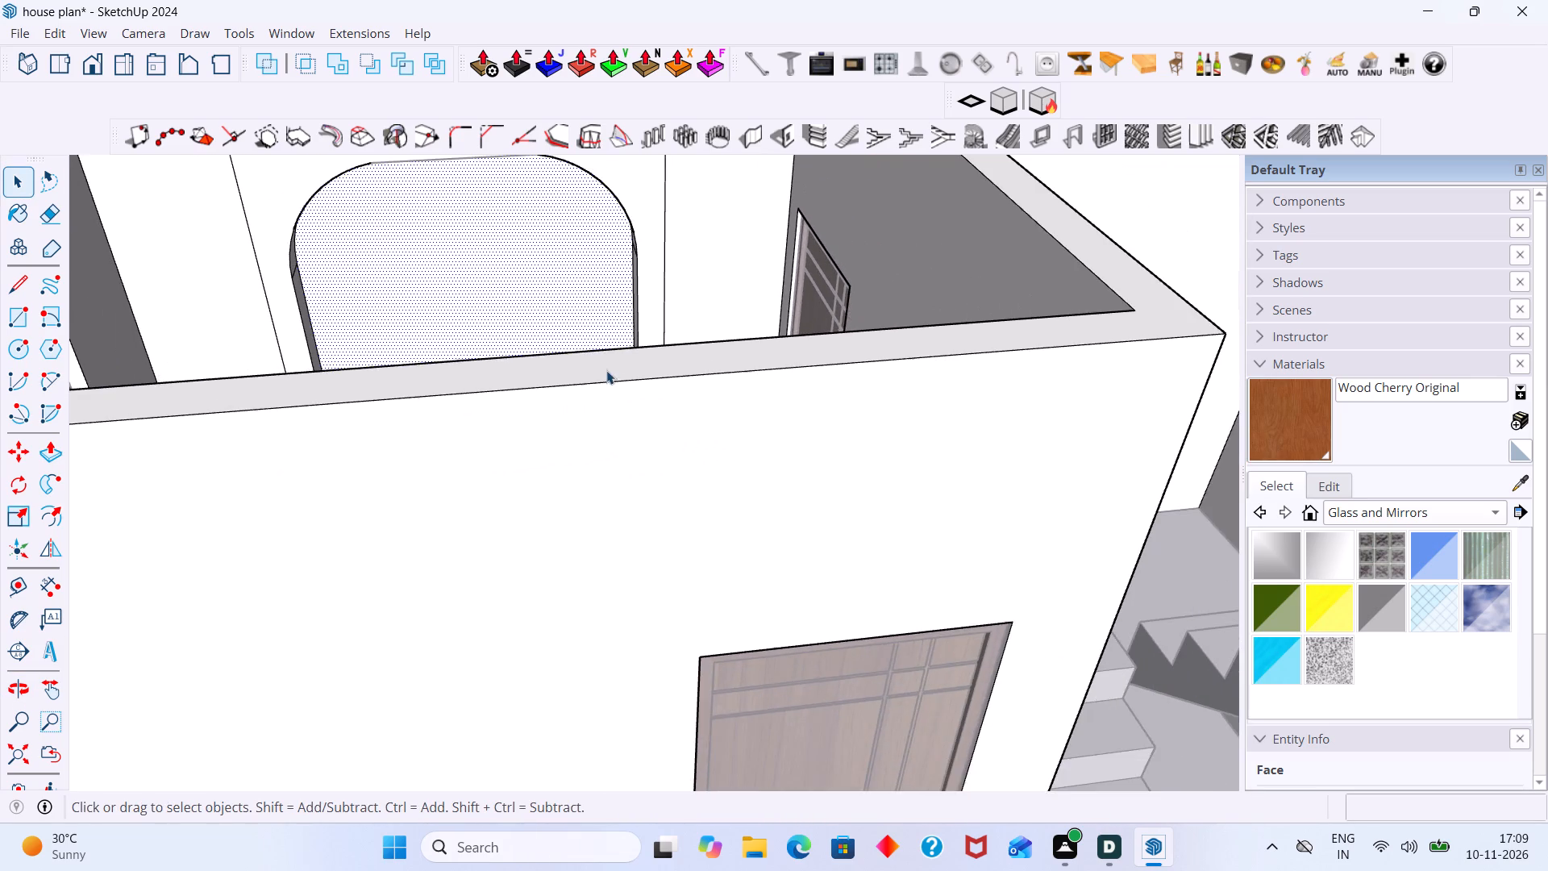
pyautogui.keyDown('shift'); pyautogui.moveTo(630, 419); pyautogui.dragTo(692, 601, button='middle'); pyautogui.keyUp('shift')
pyautogui.moveTo(606, 351); pyautogui.dragTo(475, 338, button='middle')
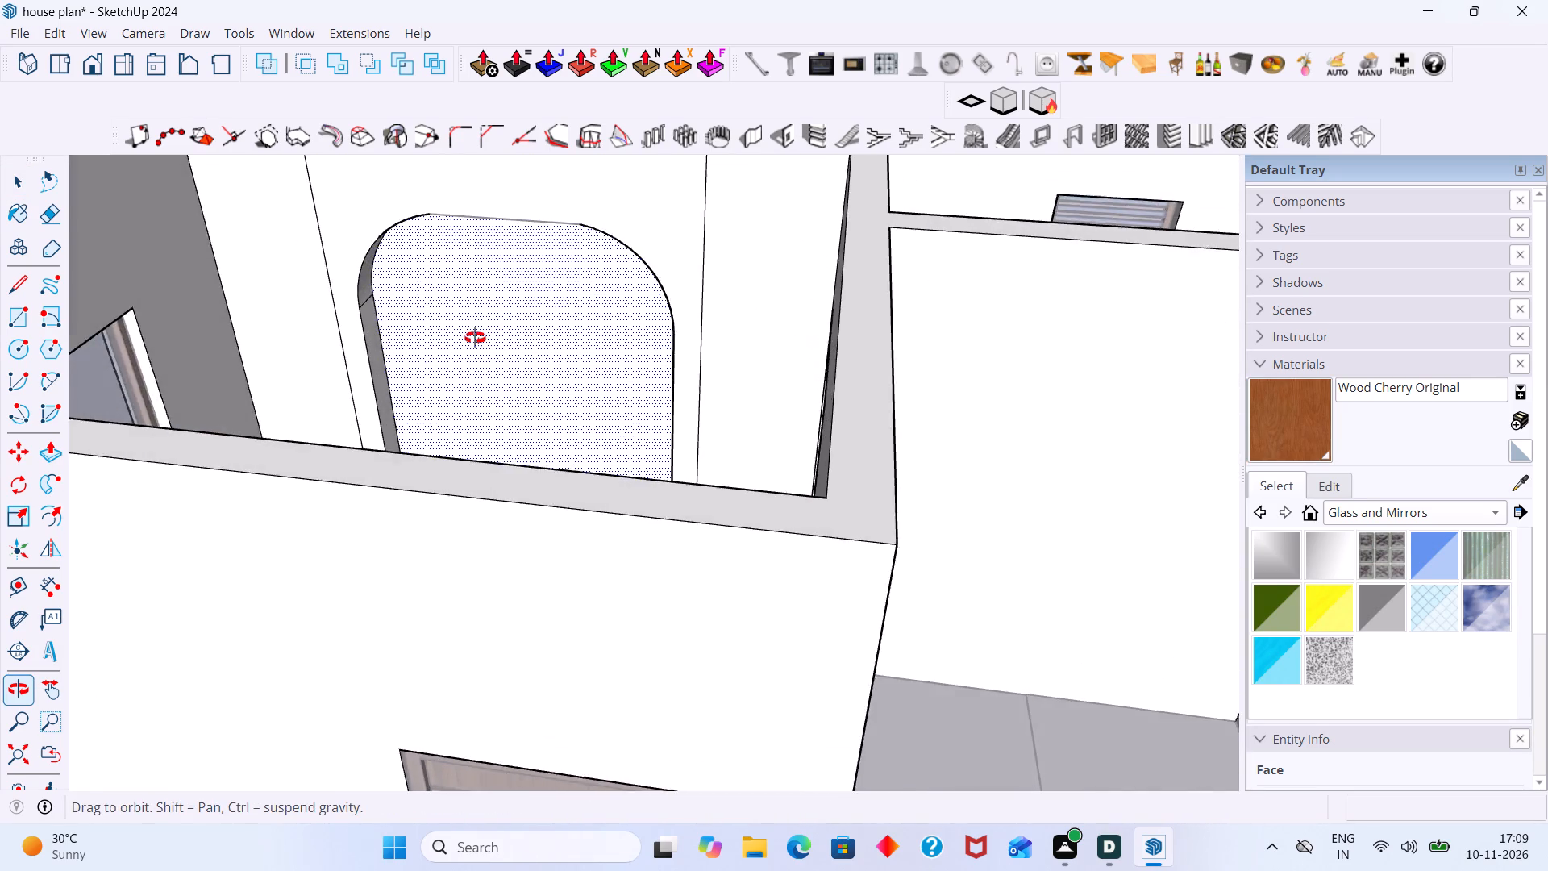
pyautogui.moveTo(475, 338); pyautogui.dragTo(474, 338, button='middle')
pyautogui.scroll(-11, 516, 292)
pyautogui.click(1017, 194)
pyautogui.moveTo(1051, 241); pyautogui.dragTo(1076, 300, button='middle')
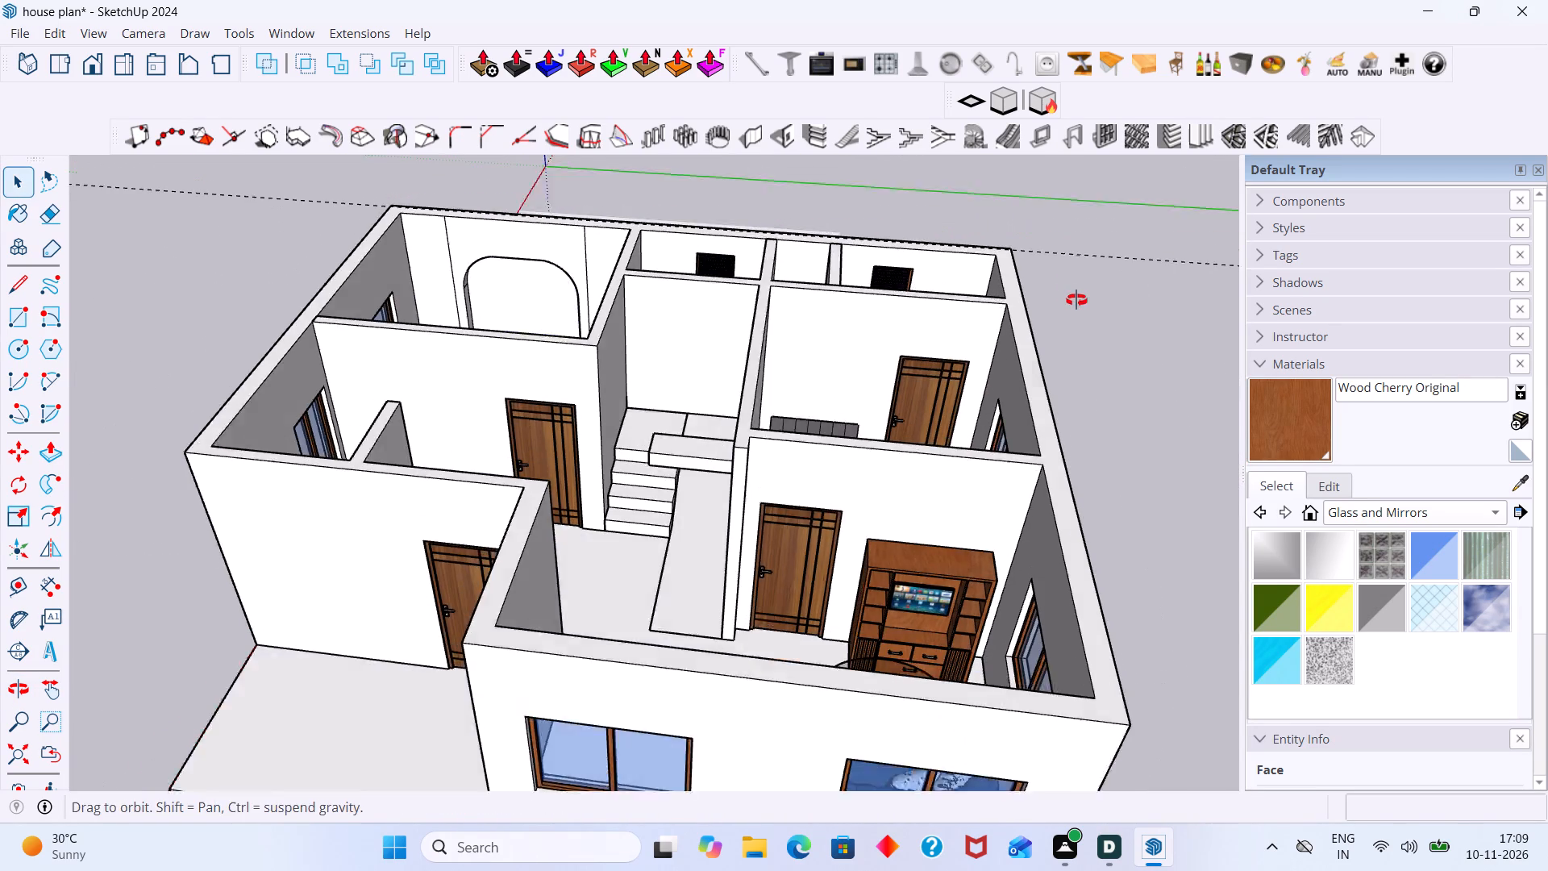
pyautogui.moveTo(1076, 300); pyautogui.dragTo(1084, 304, button='middle')
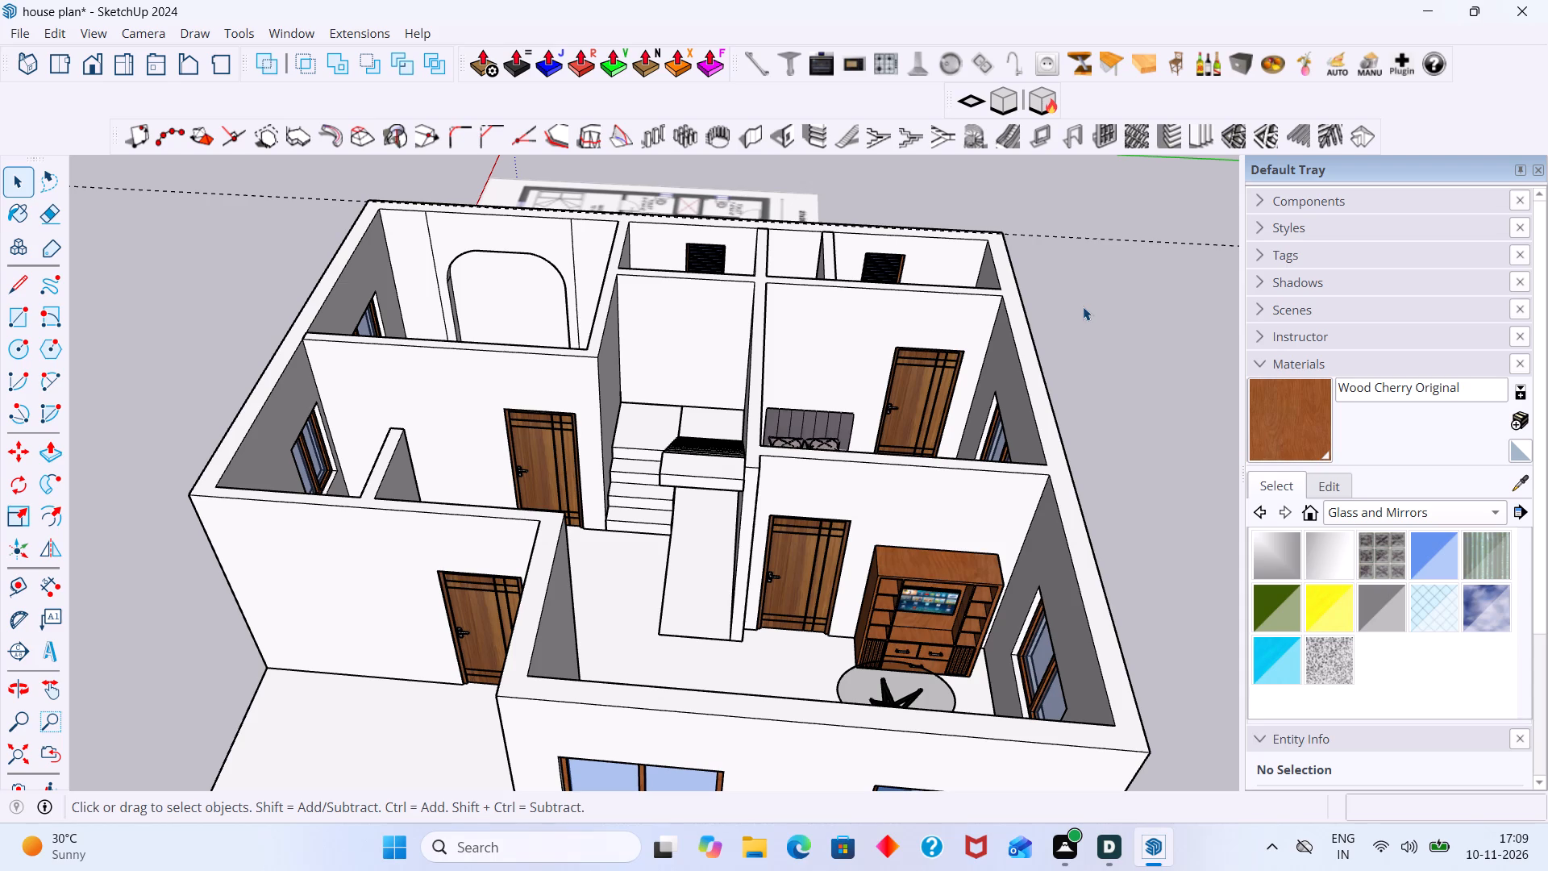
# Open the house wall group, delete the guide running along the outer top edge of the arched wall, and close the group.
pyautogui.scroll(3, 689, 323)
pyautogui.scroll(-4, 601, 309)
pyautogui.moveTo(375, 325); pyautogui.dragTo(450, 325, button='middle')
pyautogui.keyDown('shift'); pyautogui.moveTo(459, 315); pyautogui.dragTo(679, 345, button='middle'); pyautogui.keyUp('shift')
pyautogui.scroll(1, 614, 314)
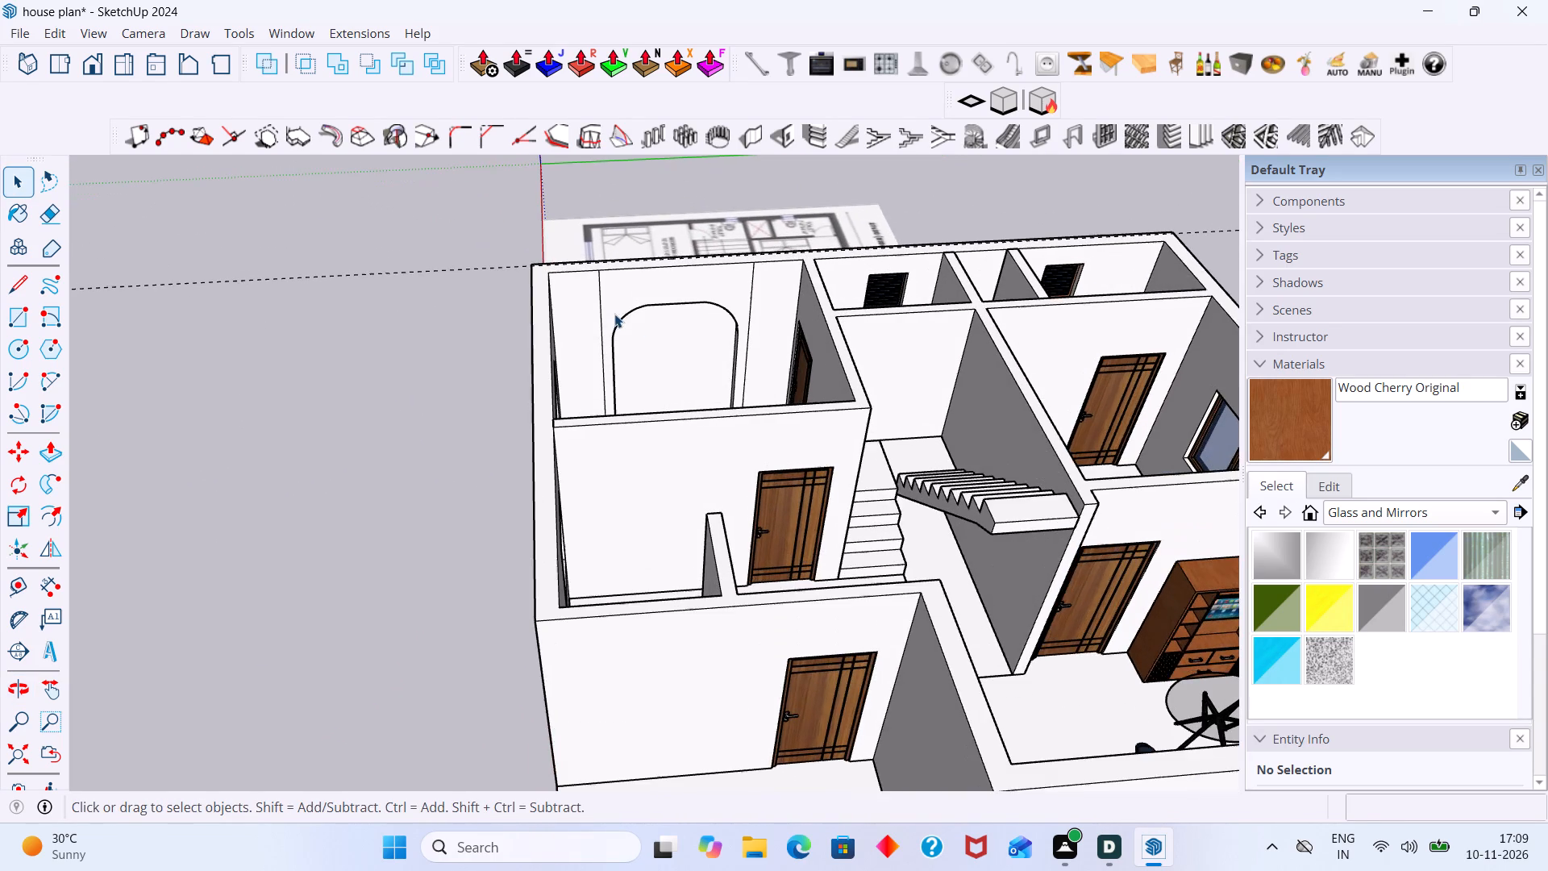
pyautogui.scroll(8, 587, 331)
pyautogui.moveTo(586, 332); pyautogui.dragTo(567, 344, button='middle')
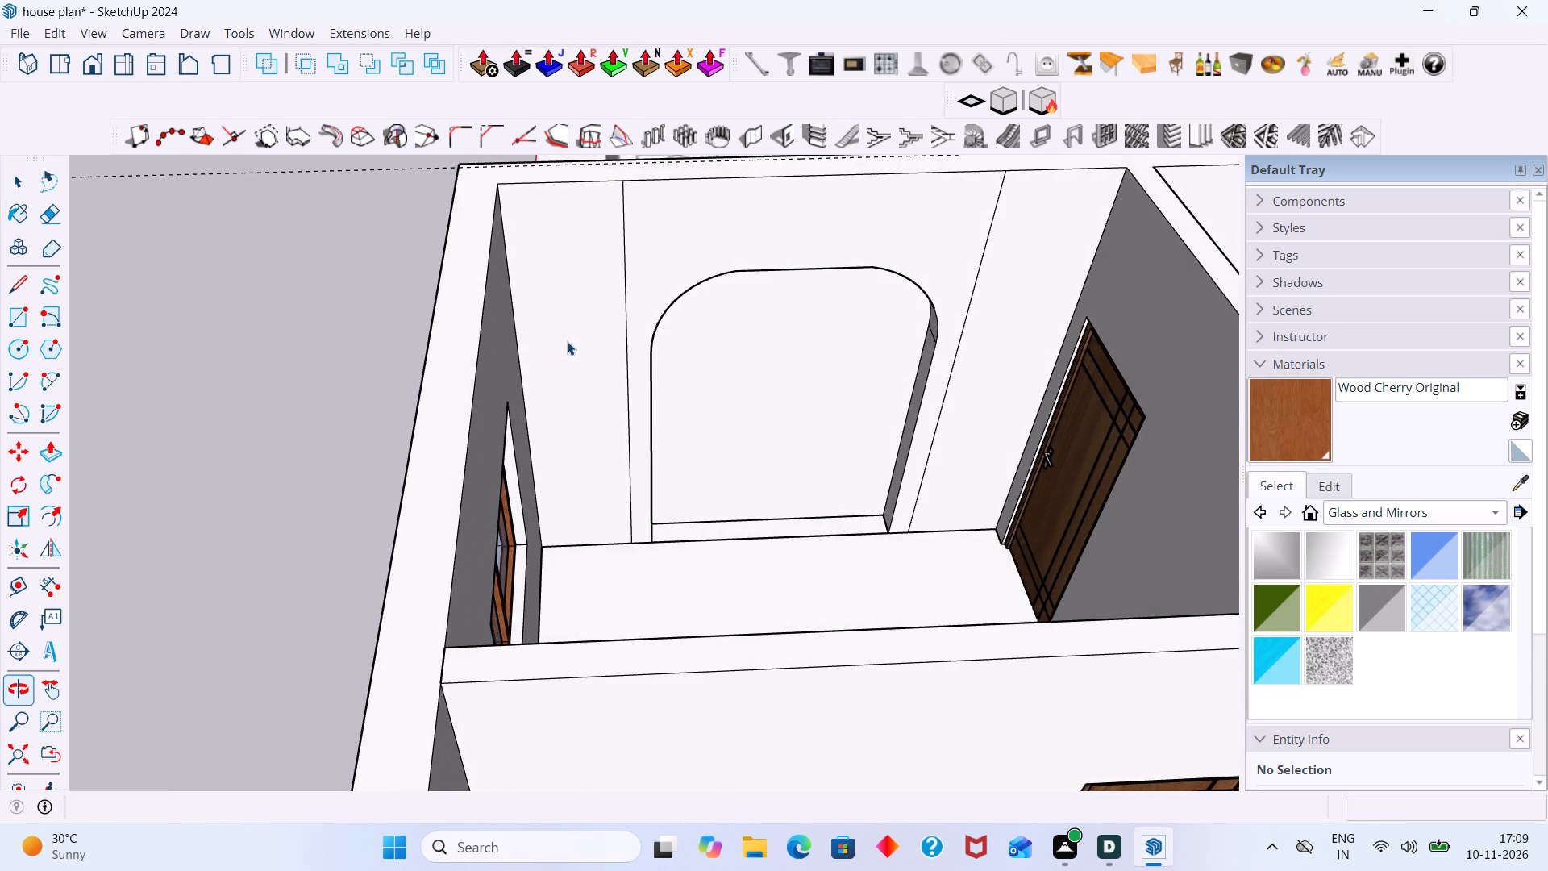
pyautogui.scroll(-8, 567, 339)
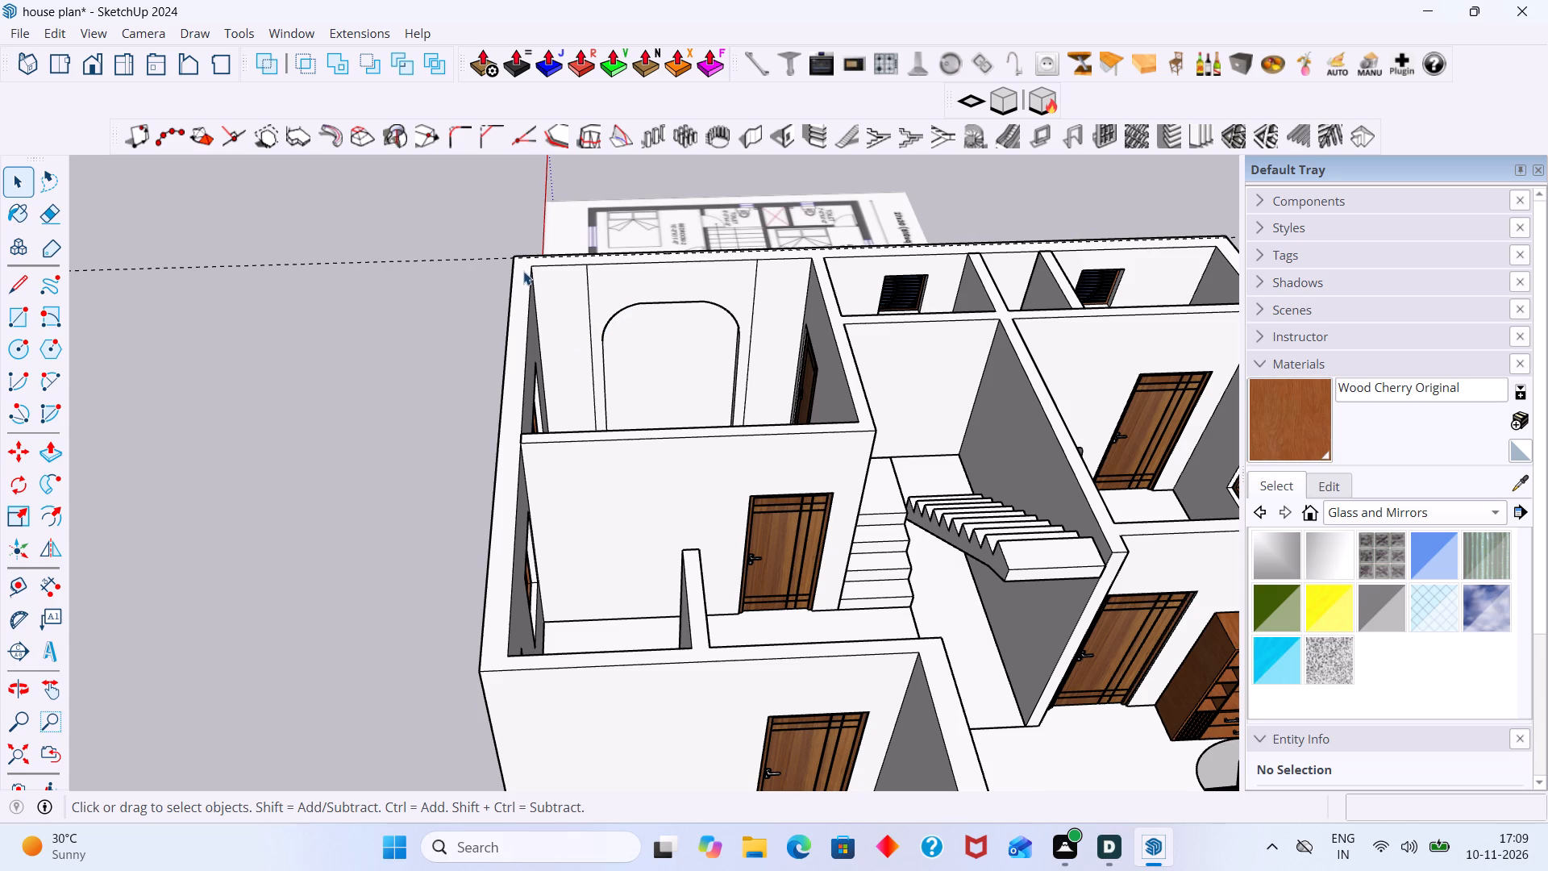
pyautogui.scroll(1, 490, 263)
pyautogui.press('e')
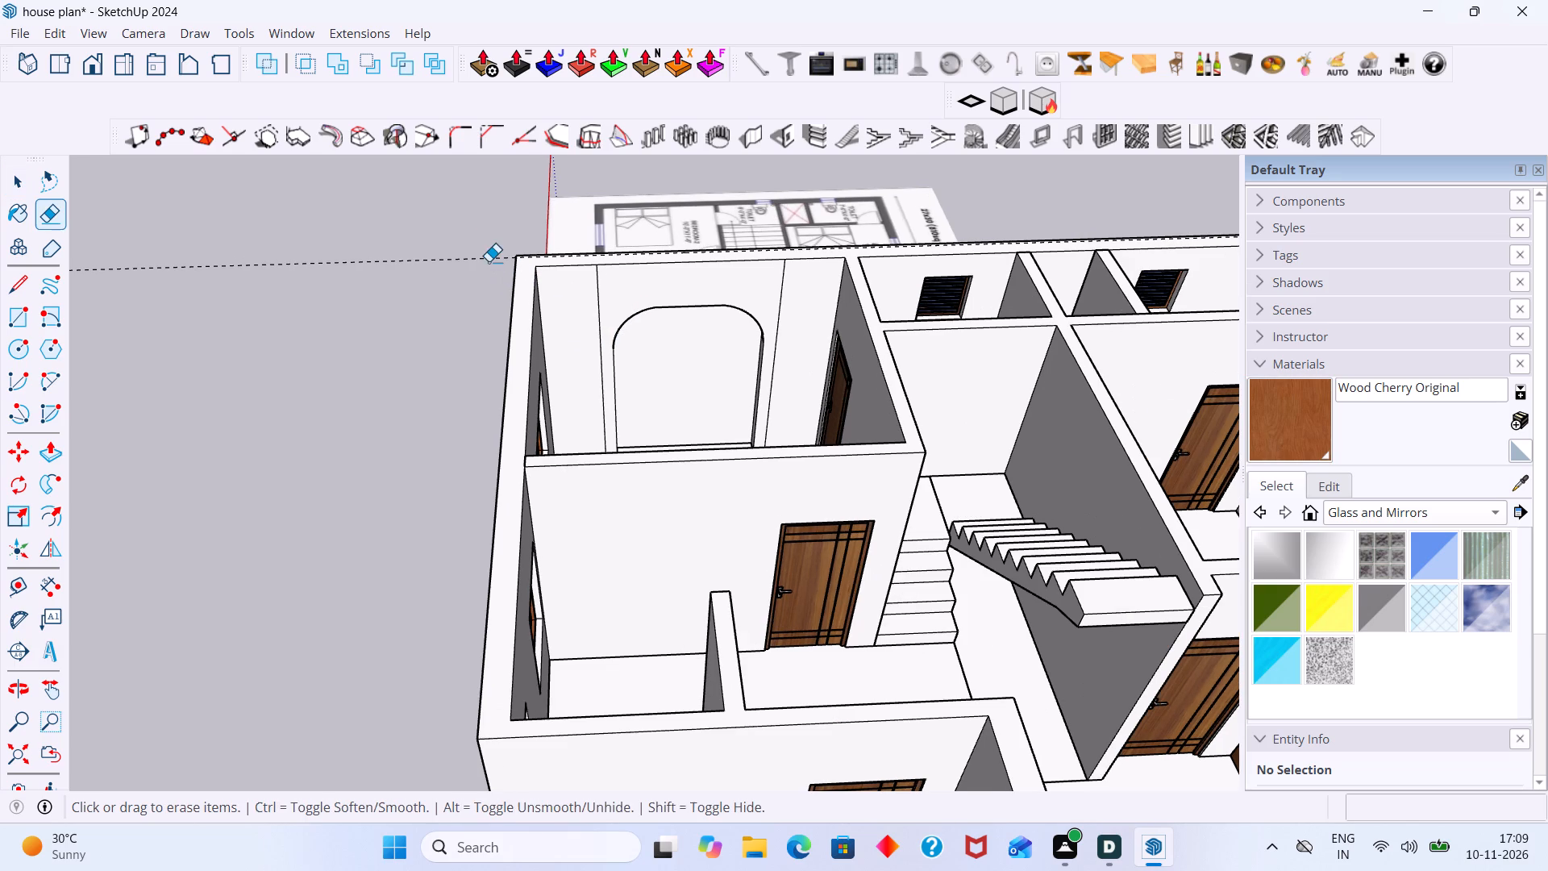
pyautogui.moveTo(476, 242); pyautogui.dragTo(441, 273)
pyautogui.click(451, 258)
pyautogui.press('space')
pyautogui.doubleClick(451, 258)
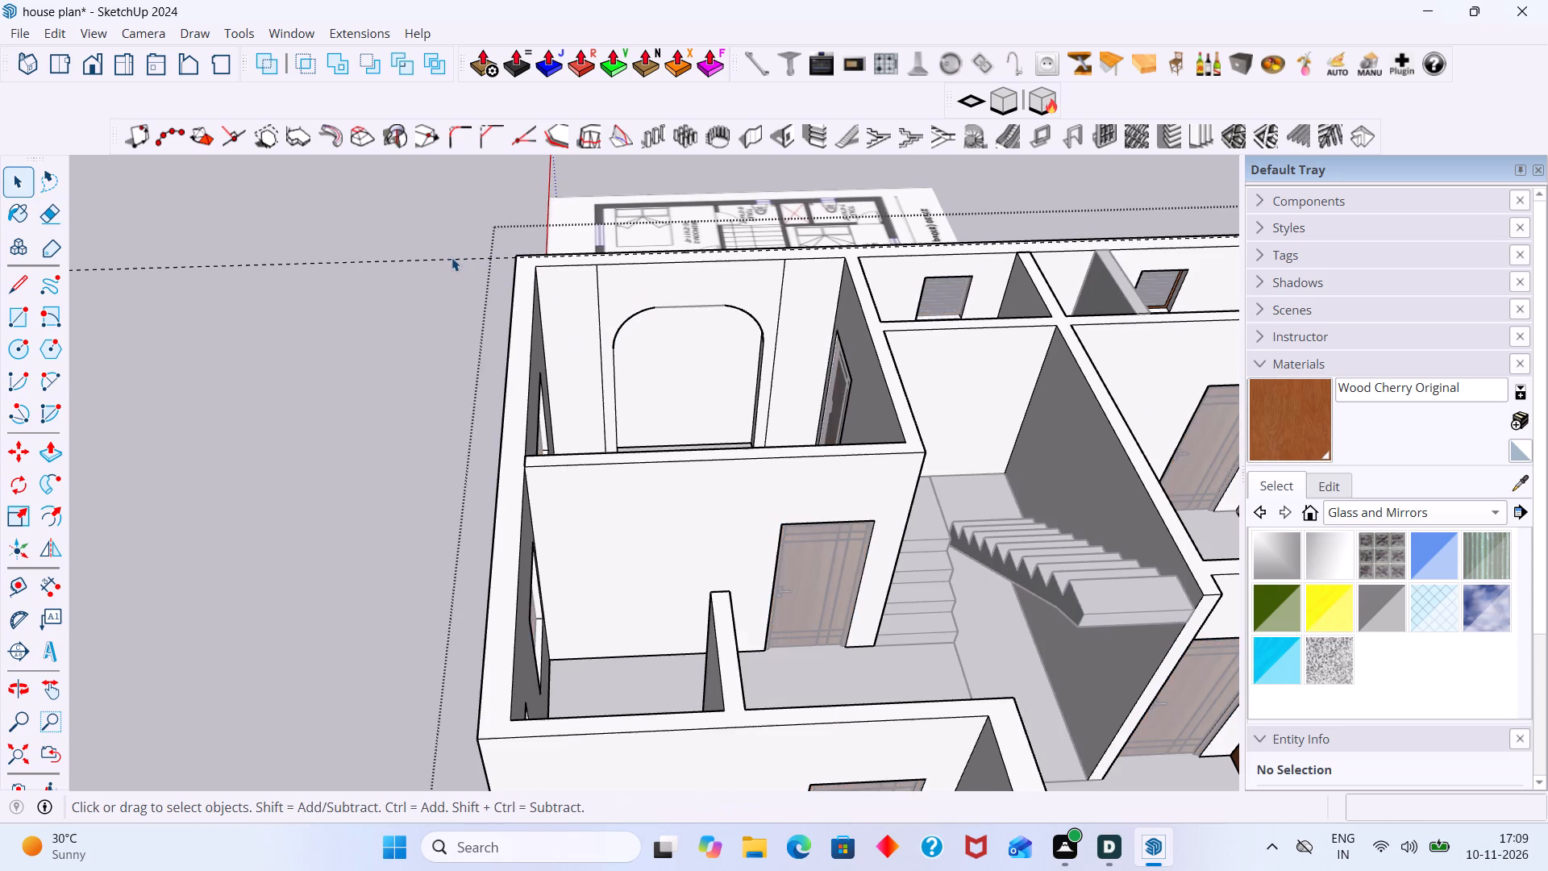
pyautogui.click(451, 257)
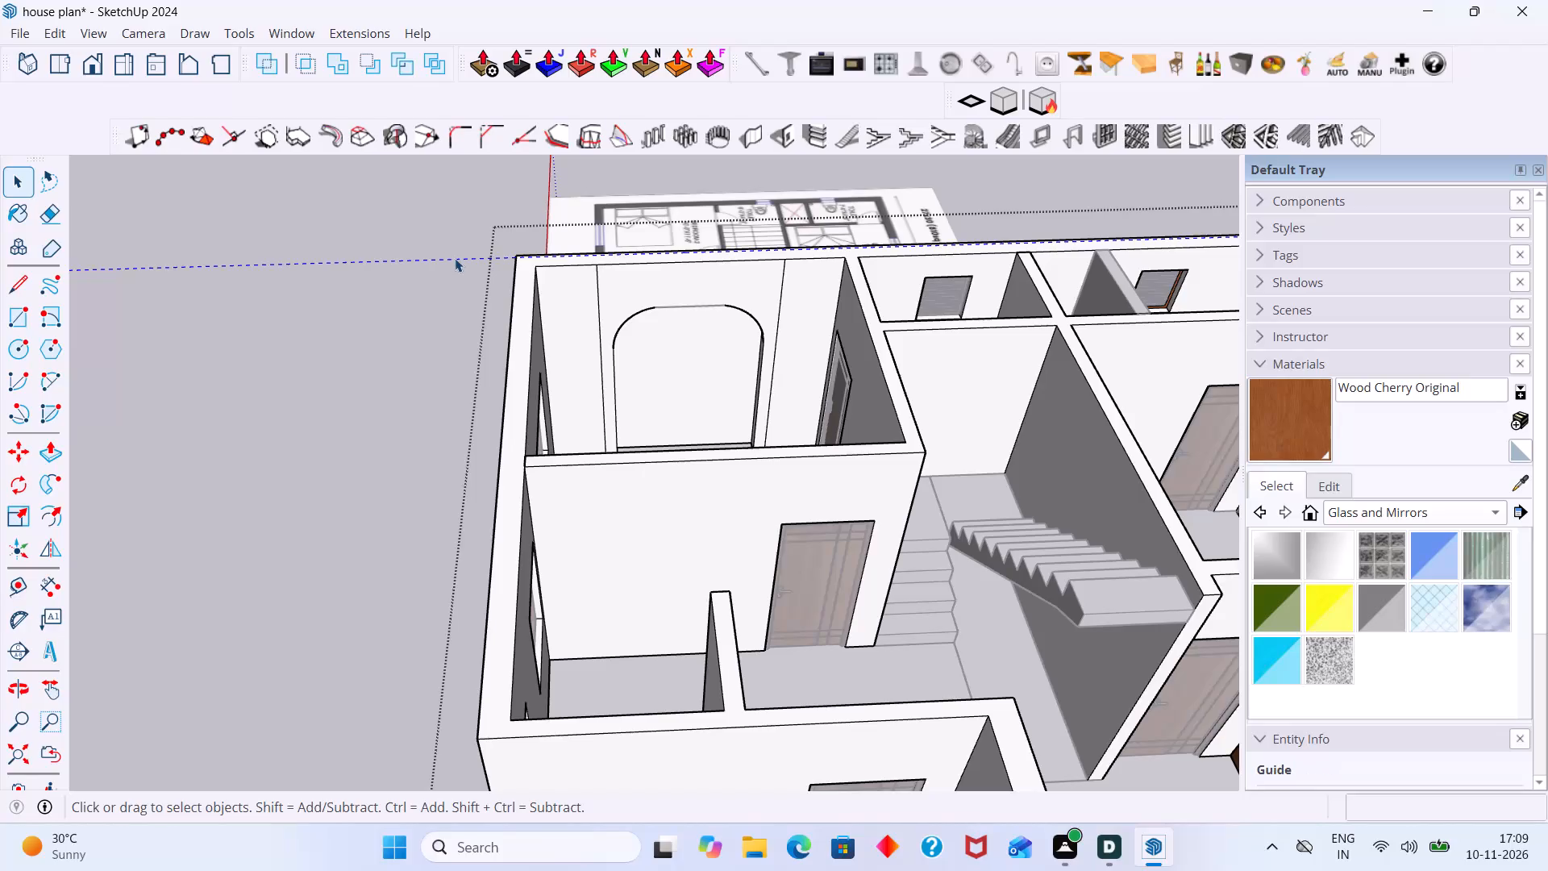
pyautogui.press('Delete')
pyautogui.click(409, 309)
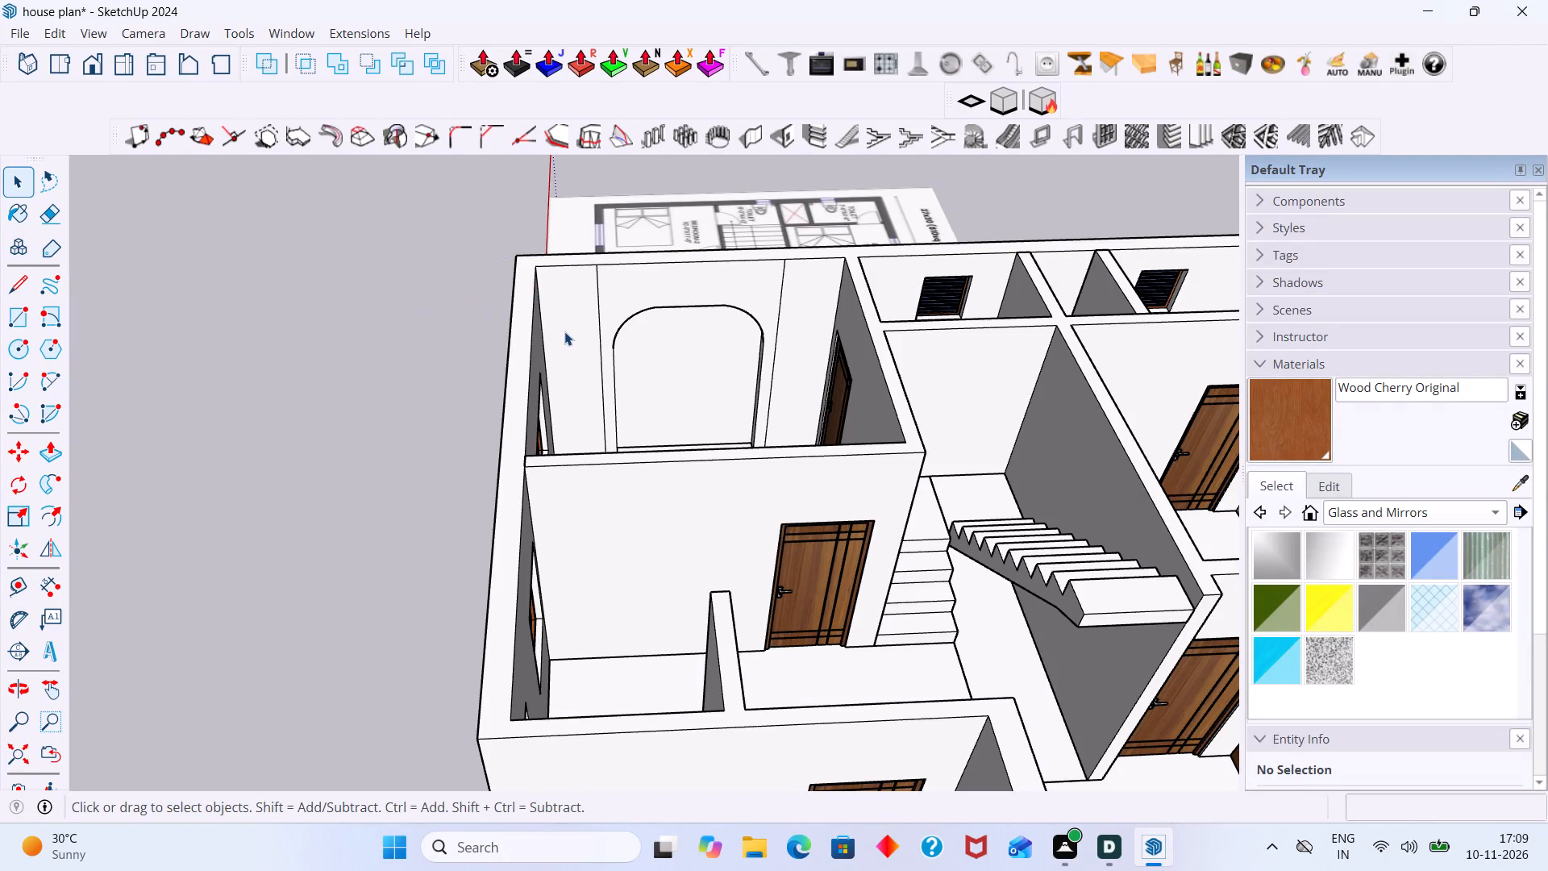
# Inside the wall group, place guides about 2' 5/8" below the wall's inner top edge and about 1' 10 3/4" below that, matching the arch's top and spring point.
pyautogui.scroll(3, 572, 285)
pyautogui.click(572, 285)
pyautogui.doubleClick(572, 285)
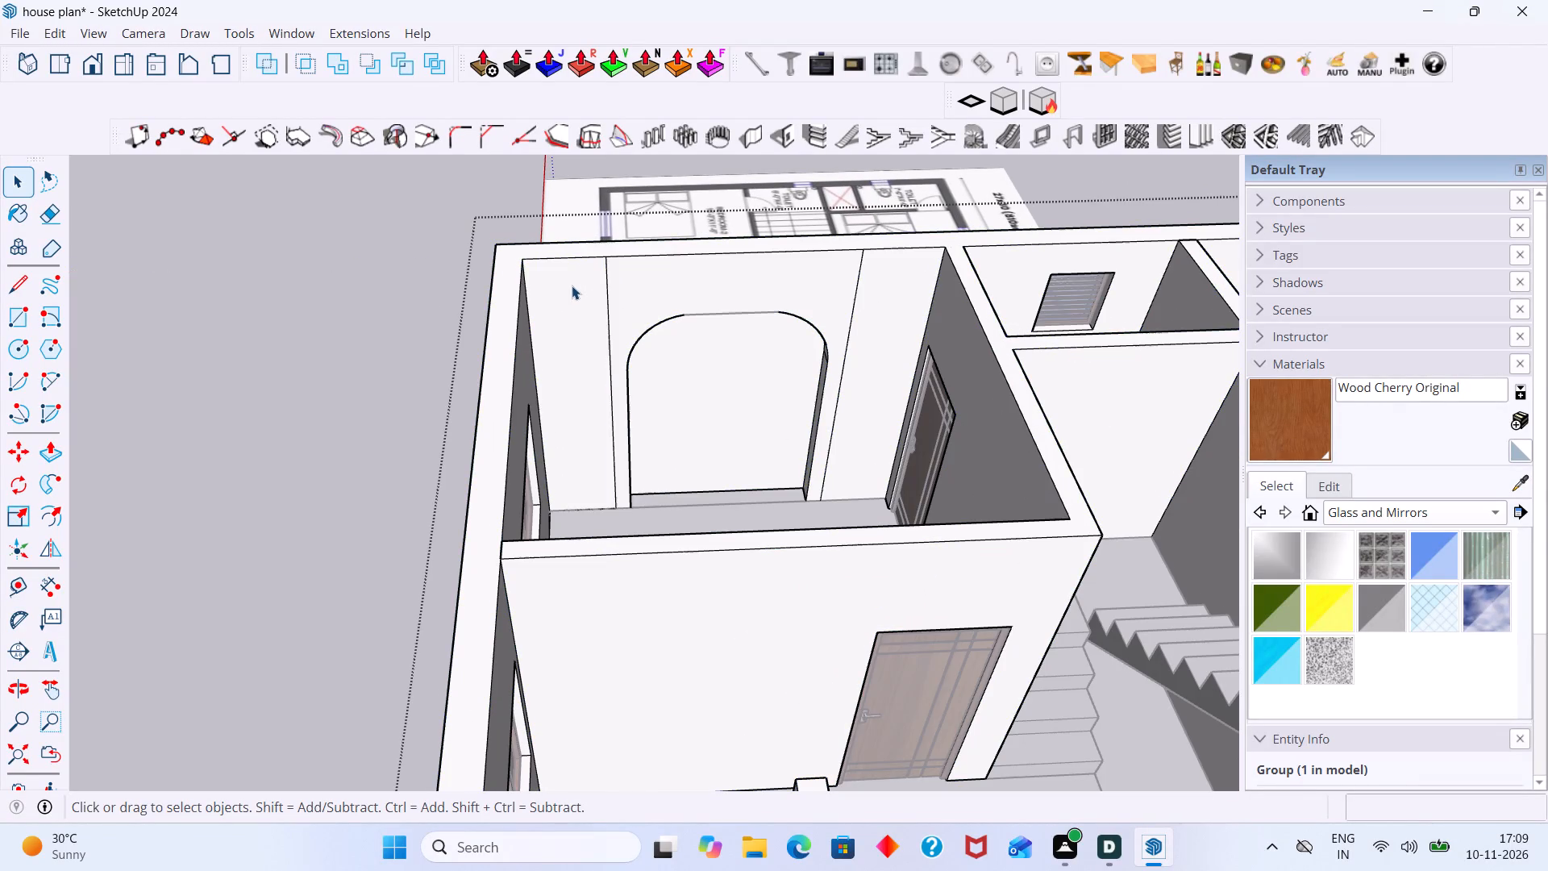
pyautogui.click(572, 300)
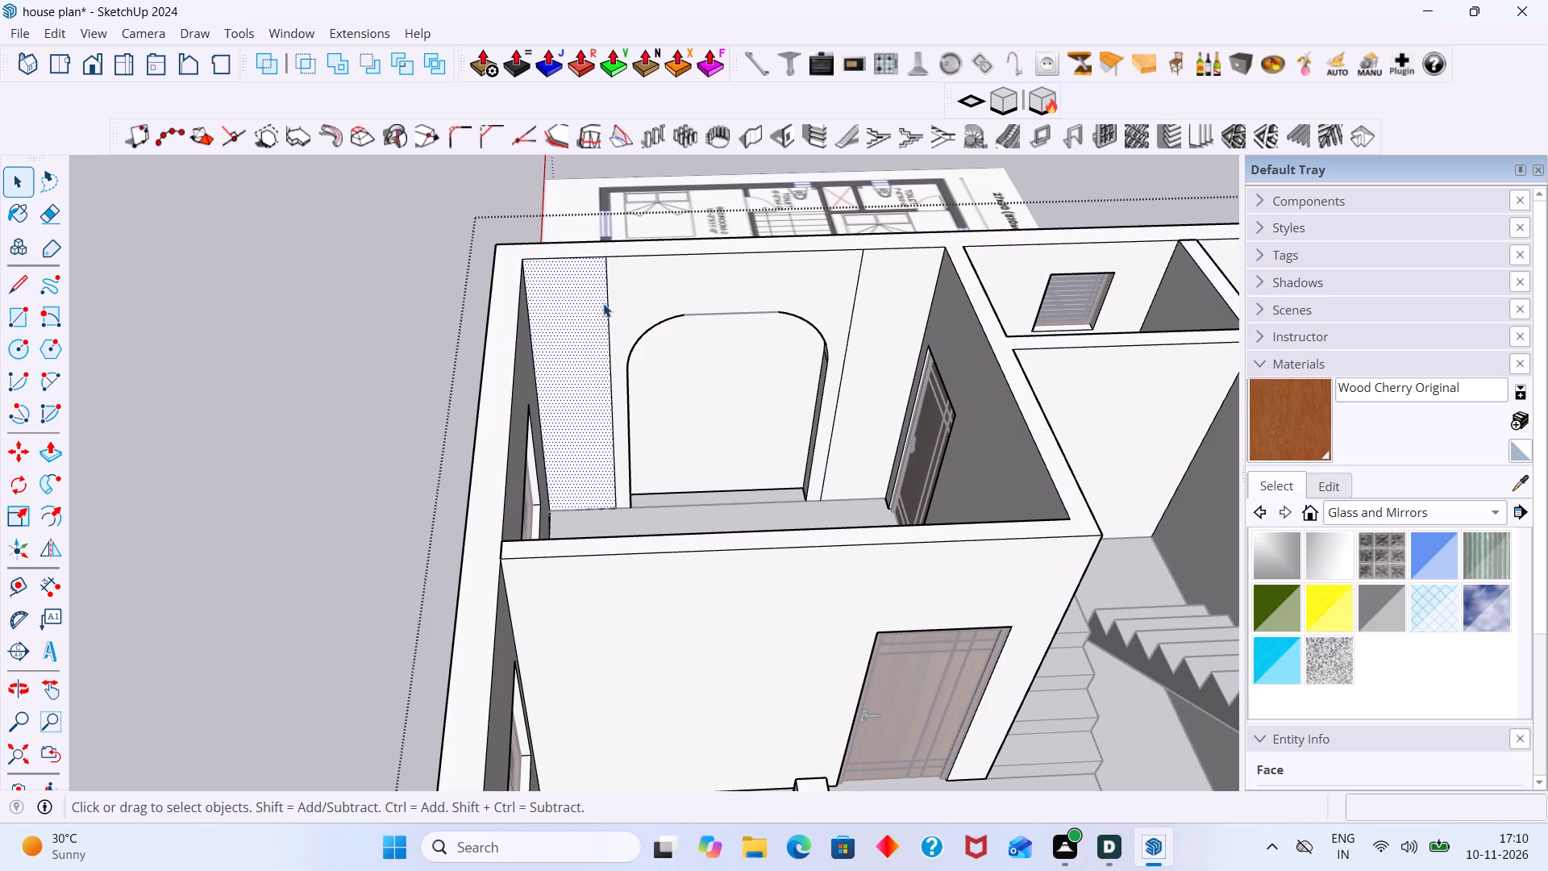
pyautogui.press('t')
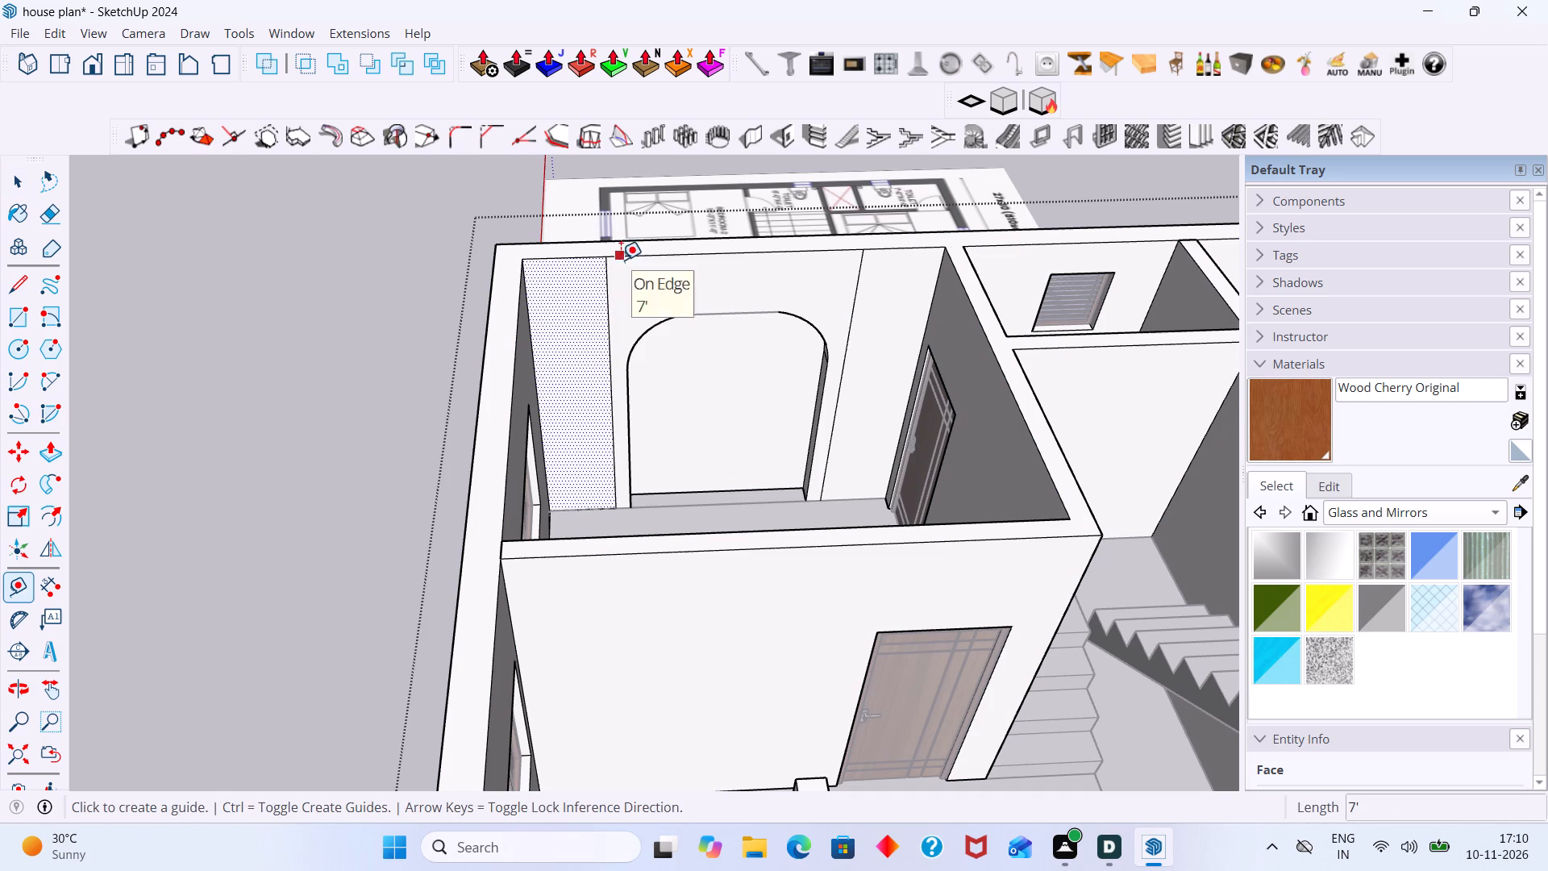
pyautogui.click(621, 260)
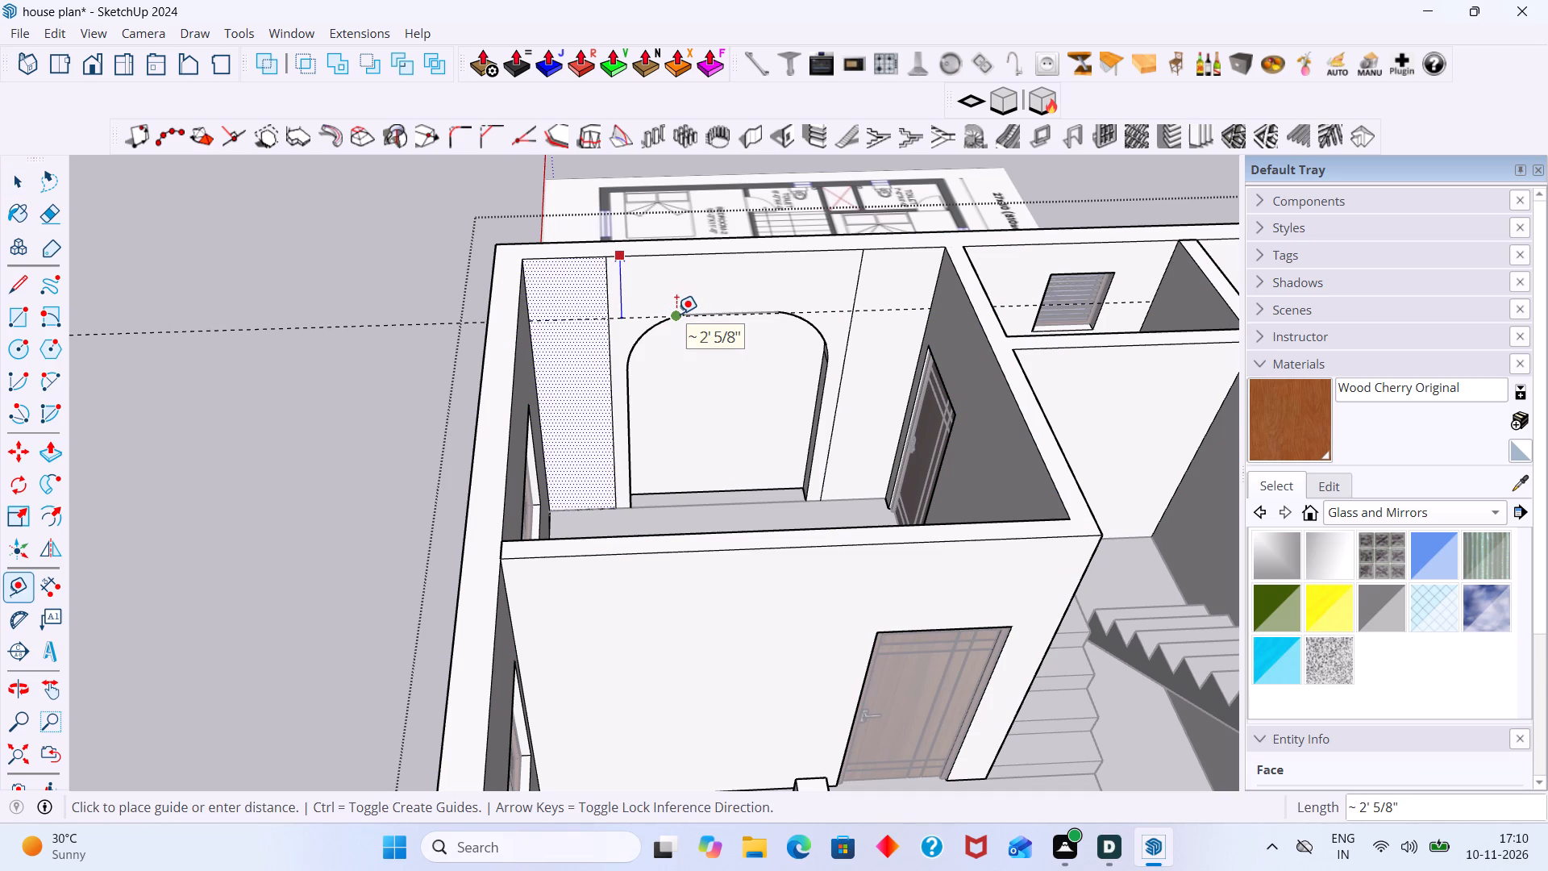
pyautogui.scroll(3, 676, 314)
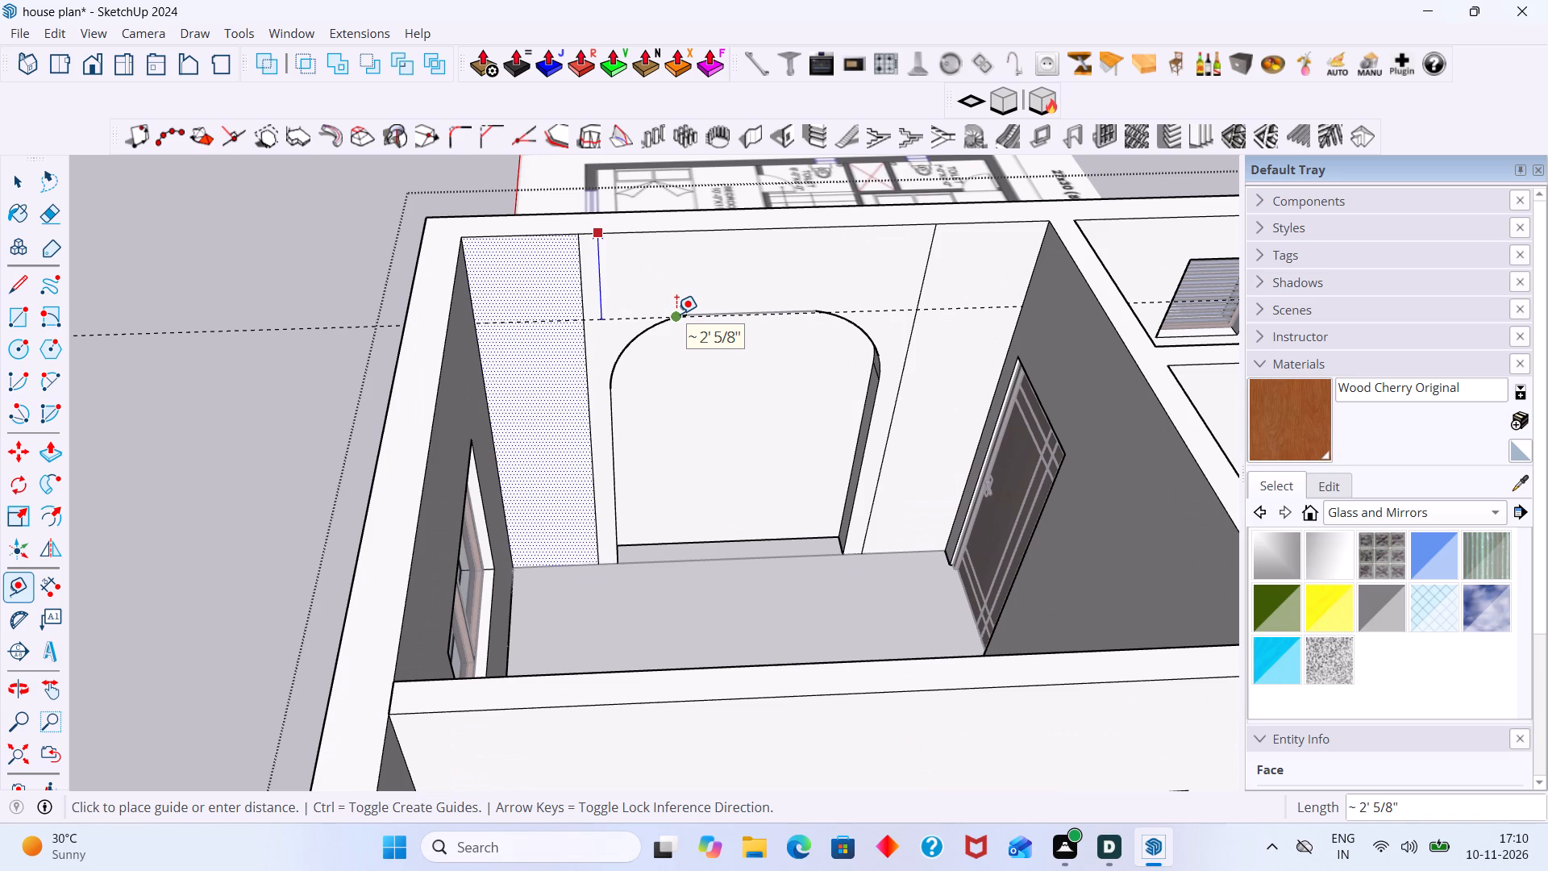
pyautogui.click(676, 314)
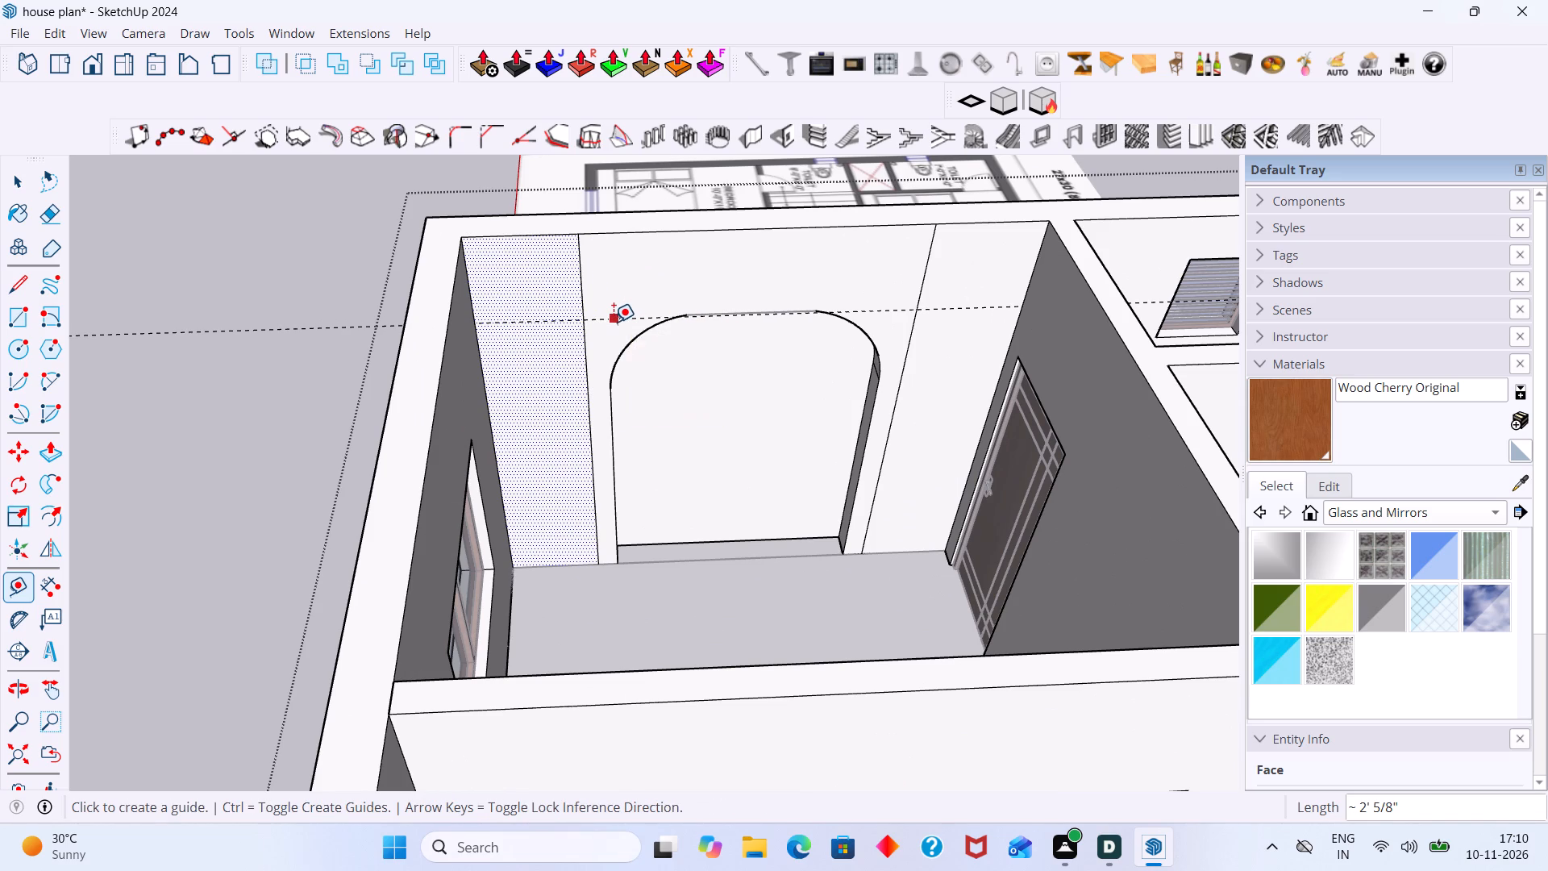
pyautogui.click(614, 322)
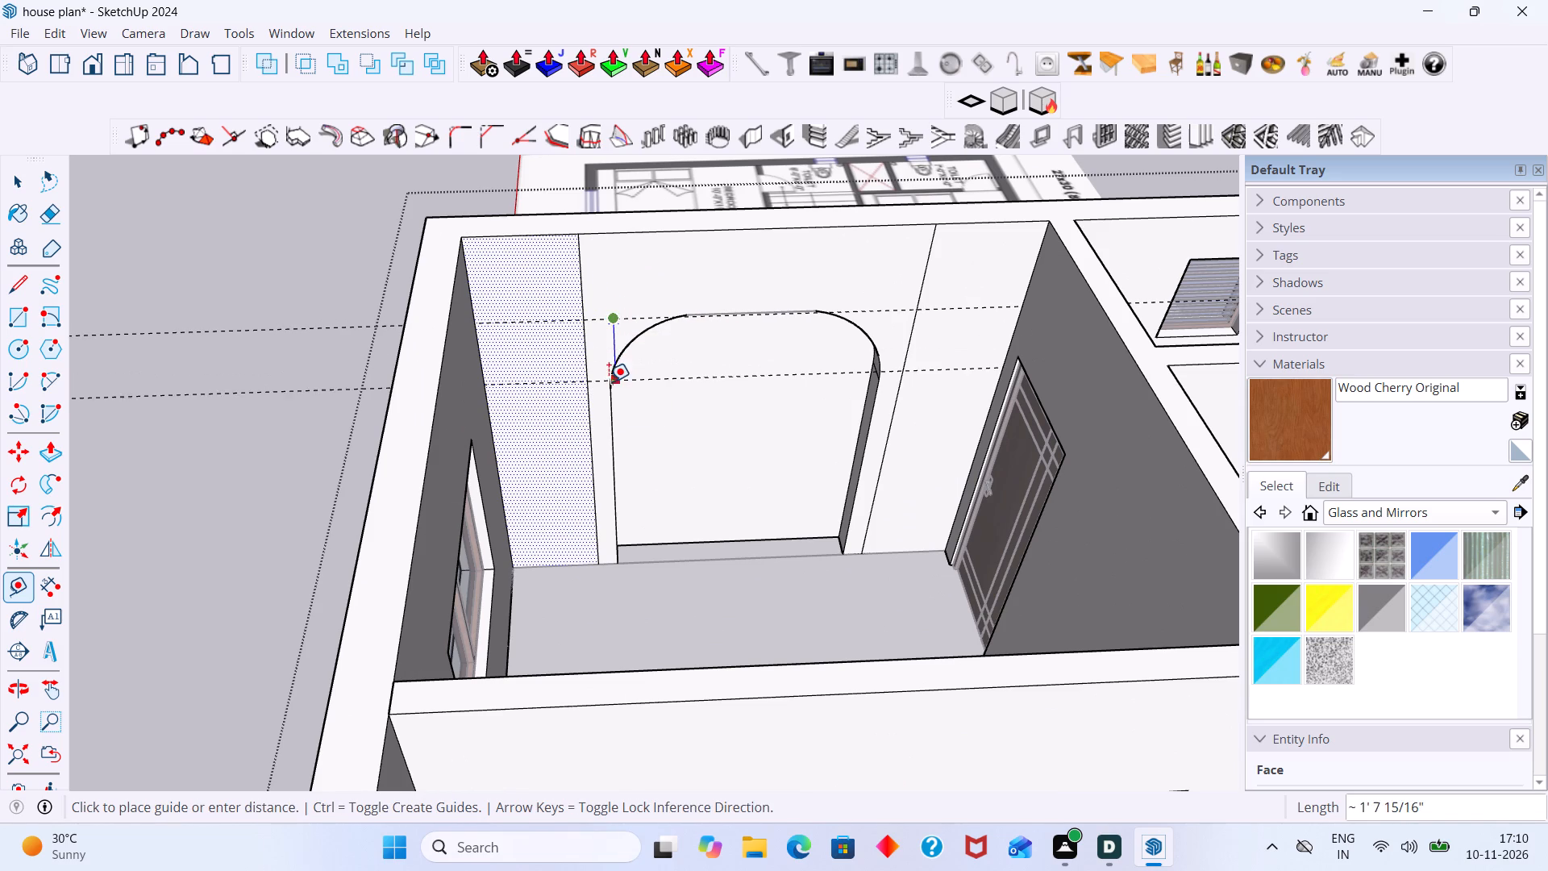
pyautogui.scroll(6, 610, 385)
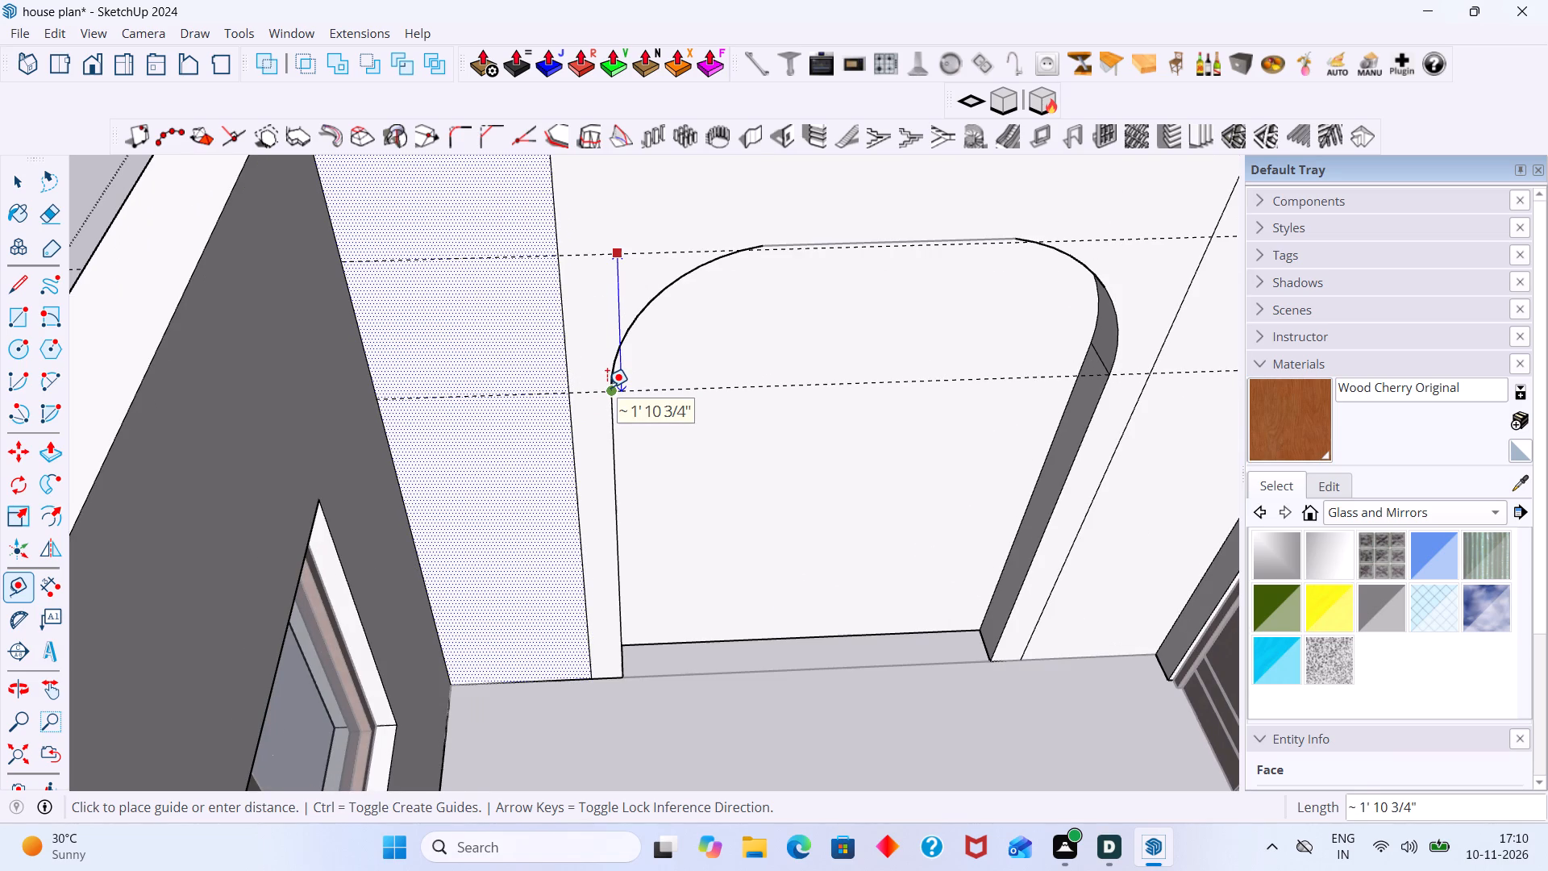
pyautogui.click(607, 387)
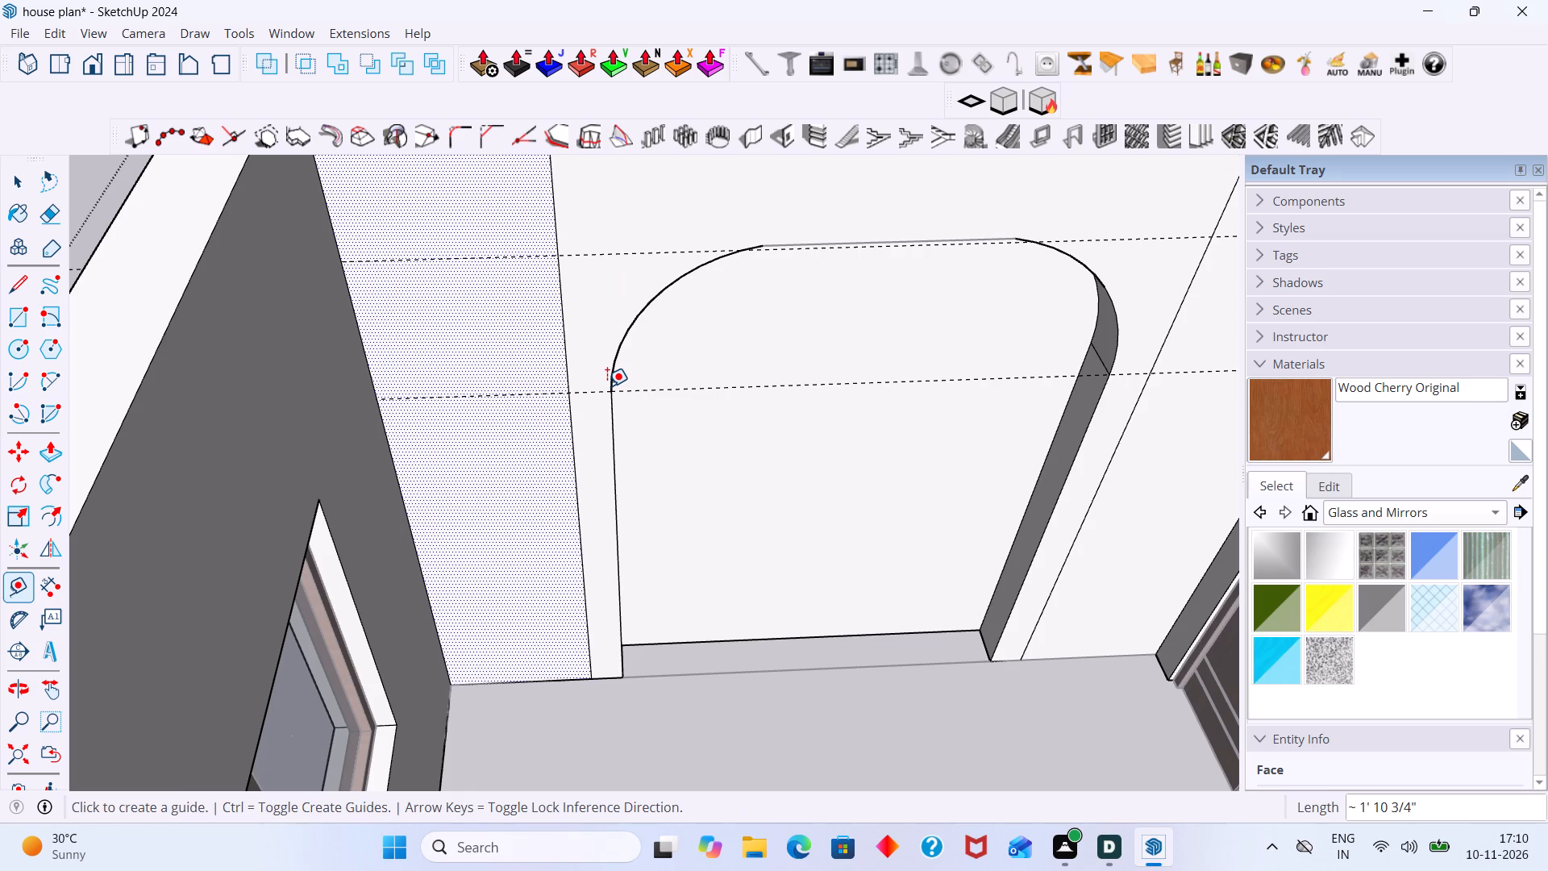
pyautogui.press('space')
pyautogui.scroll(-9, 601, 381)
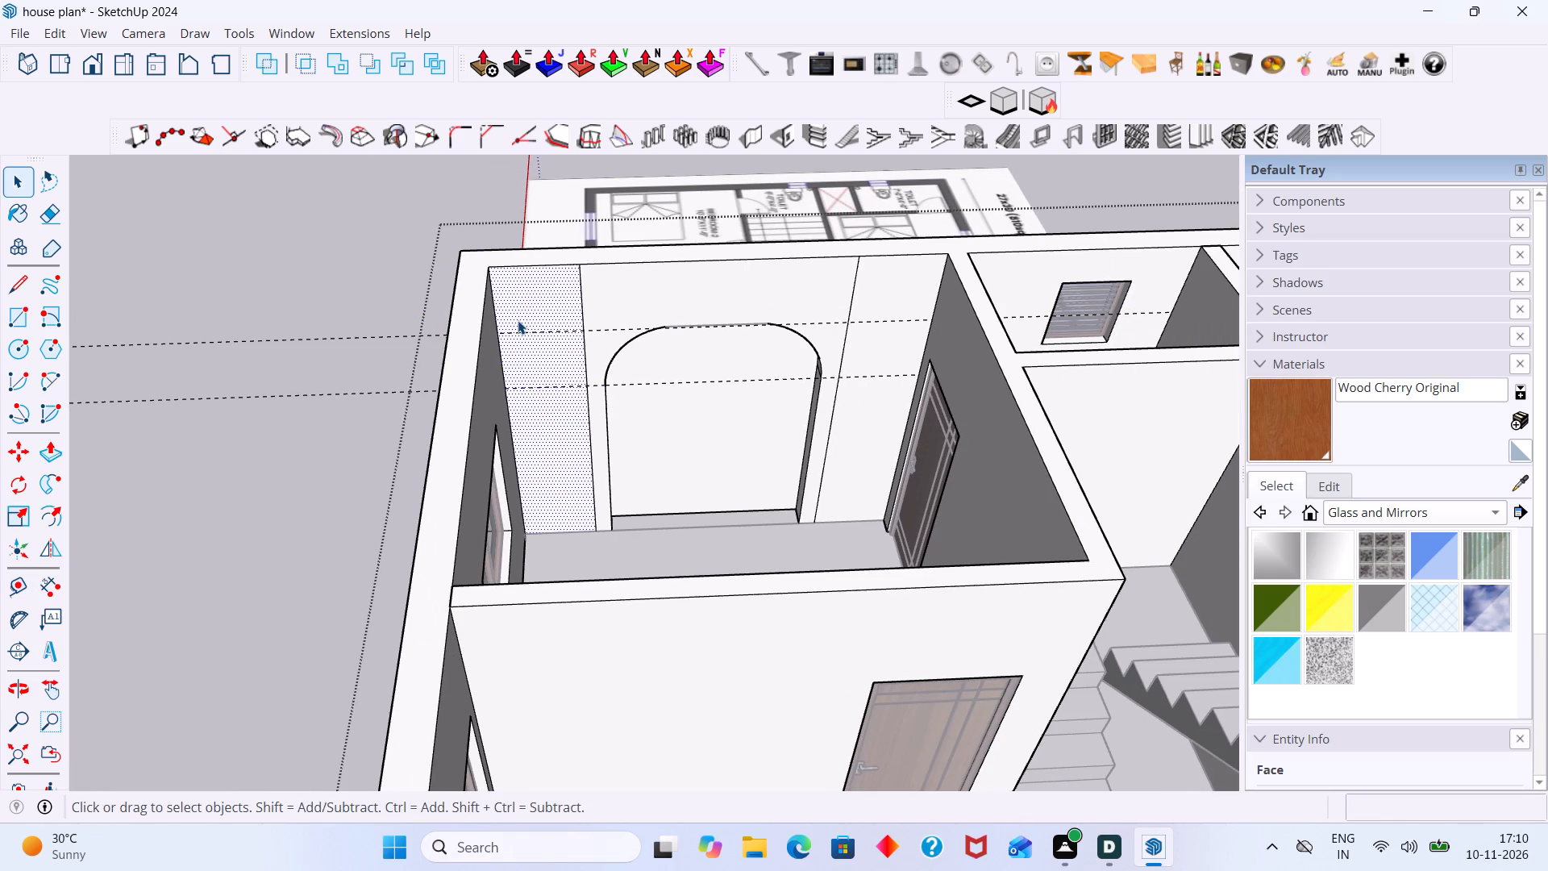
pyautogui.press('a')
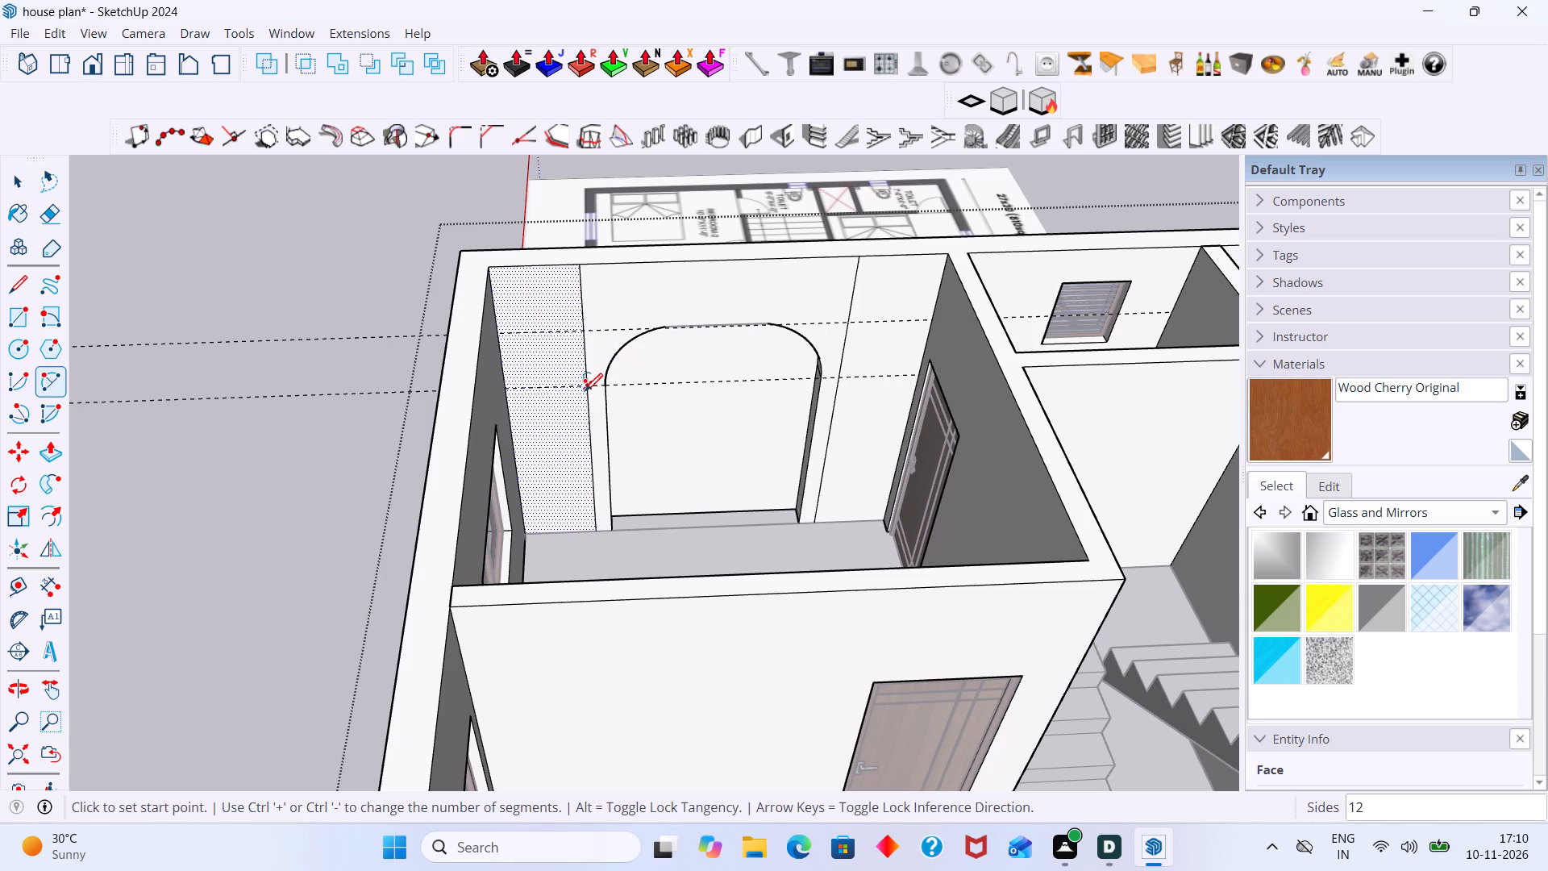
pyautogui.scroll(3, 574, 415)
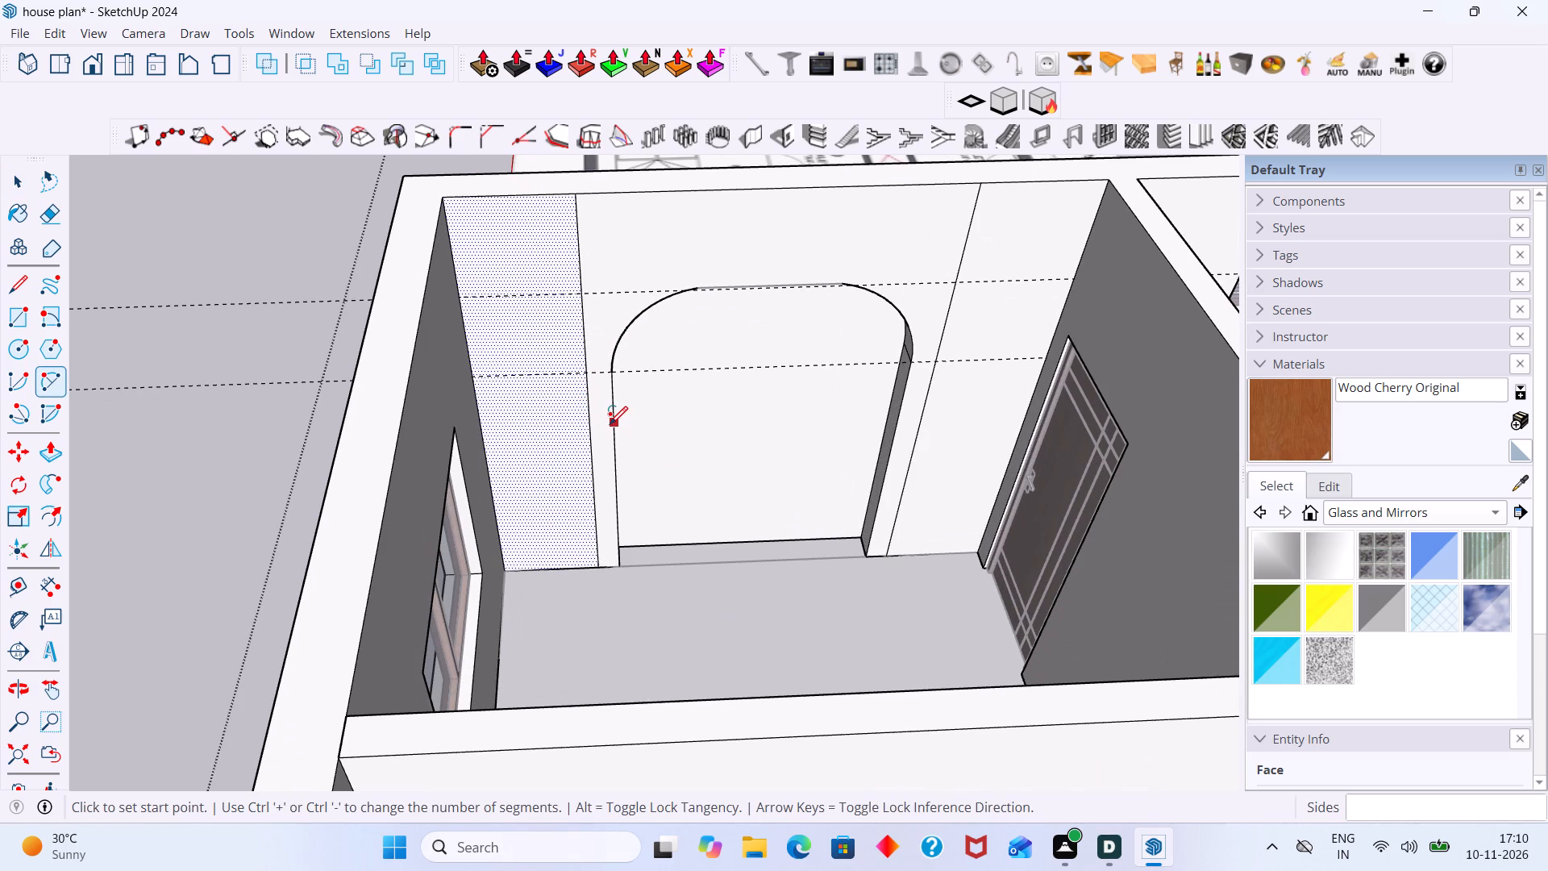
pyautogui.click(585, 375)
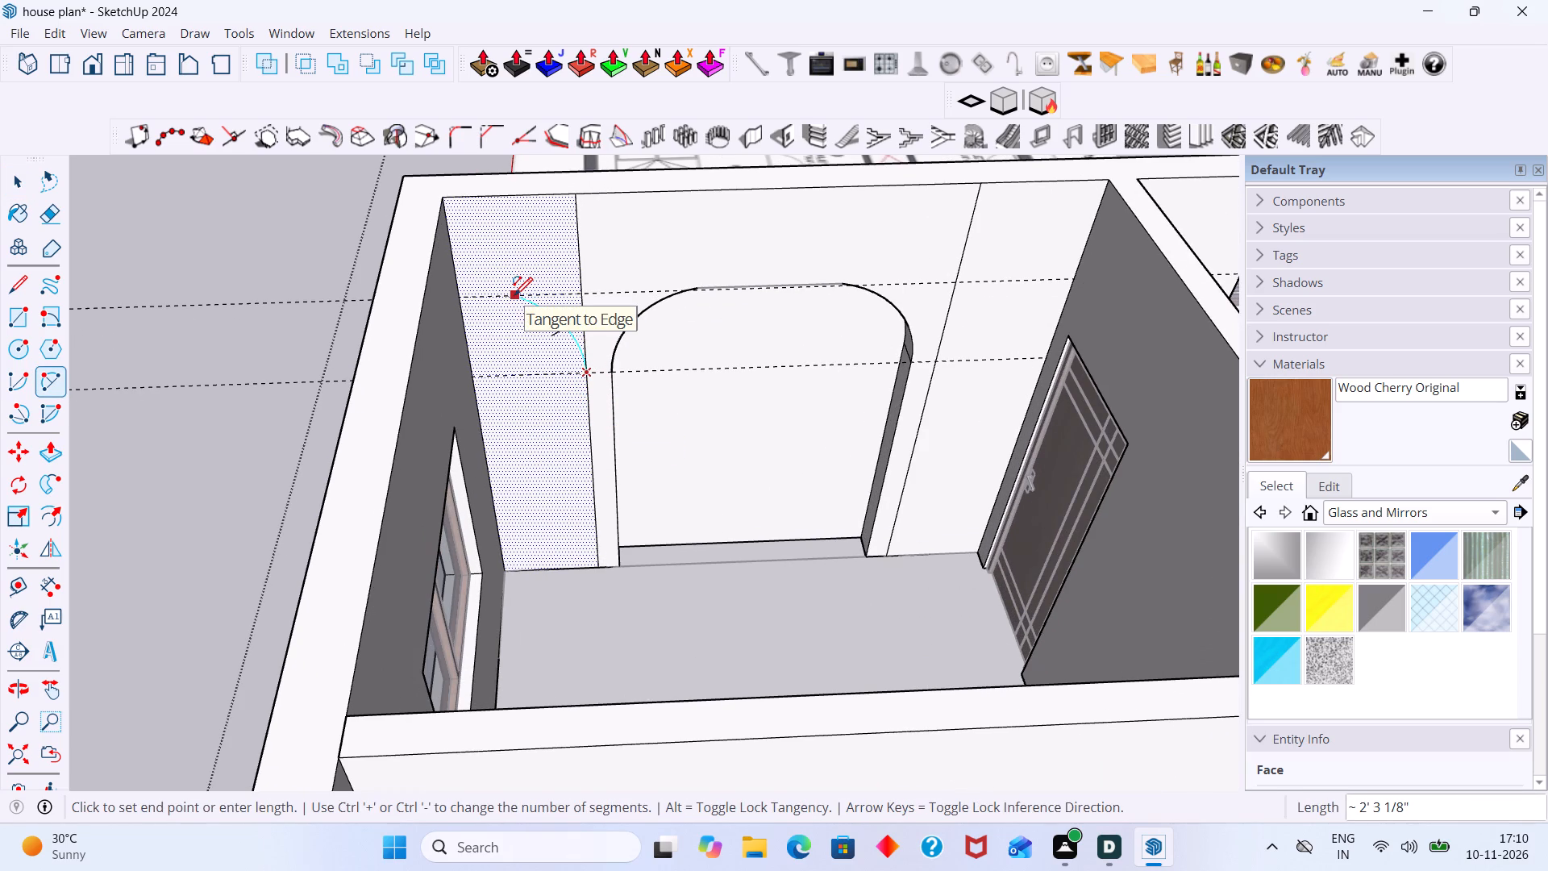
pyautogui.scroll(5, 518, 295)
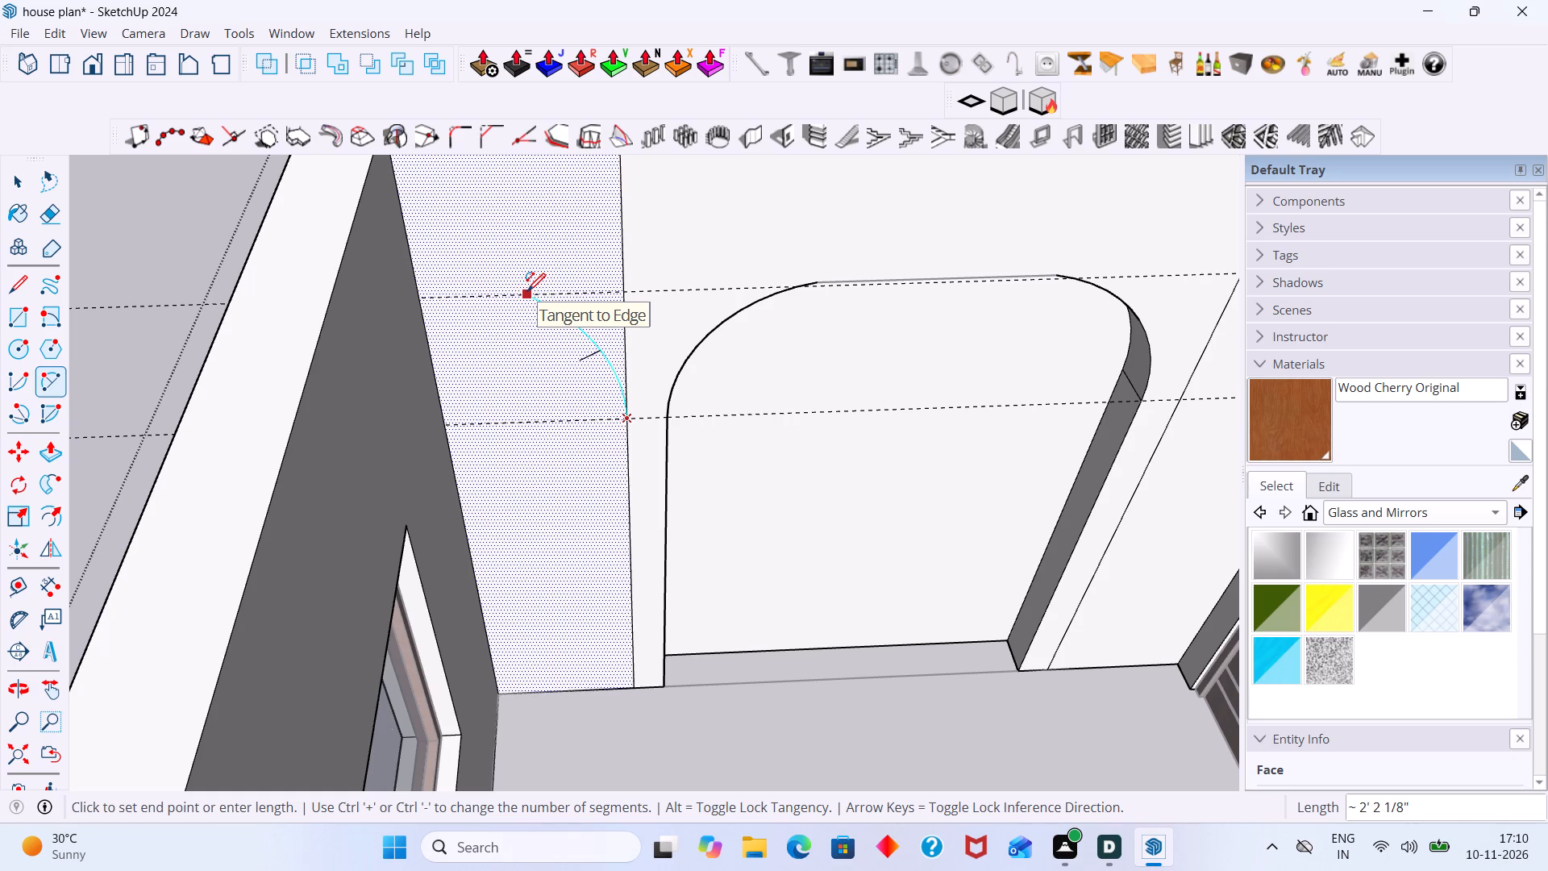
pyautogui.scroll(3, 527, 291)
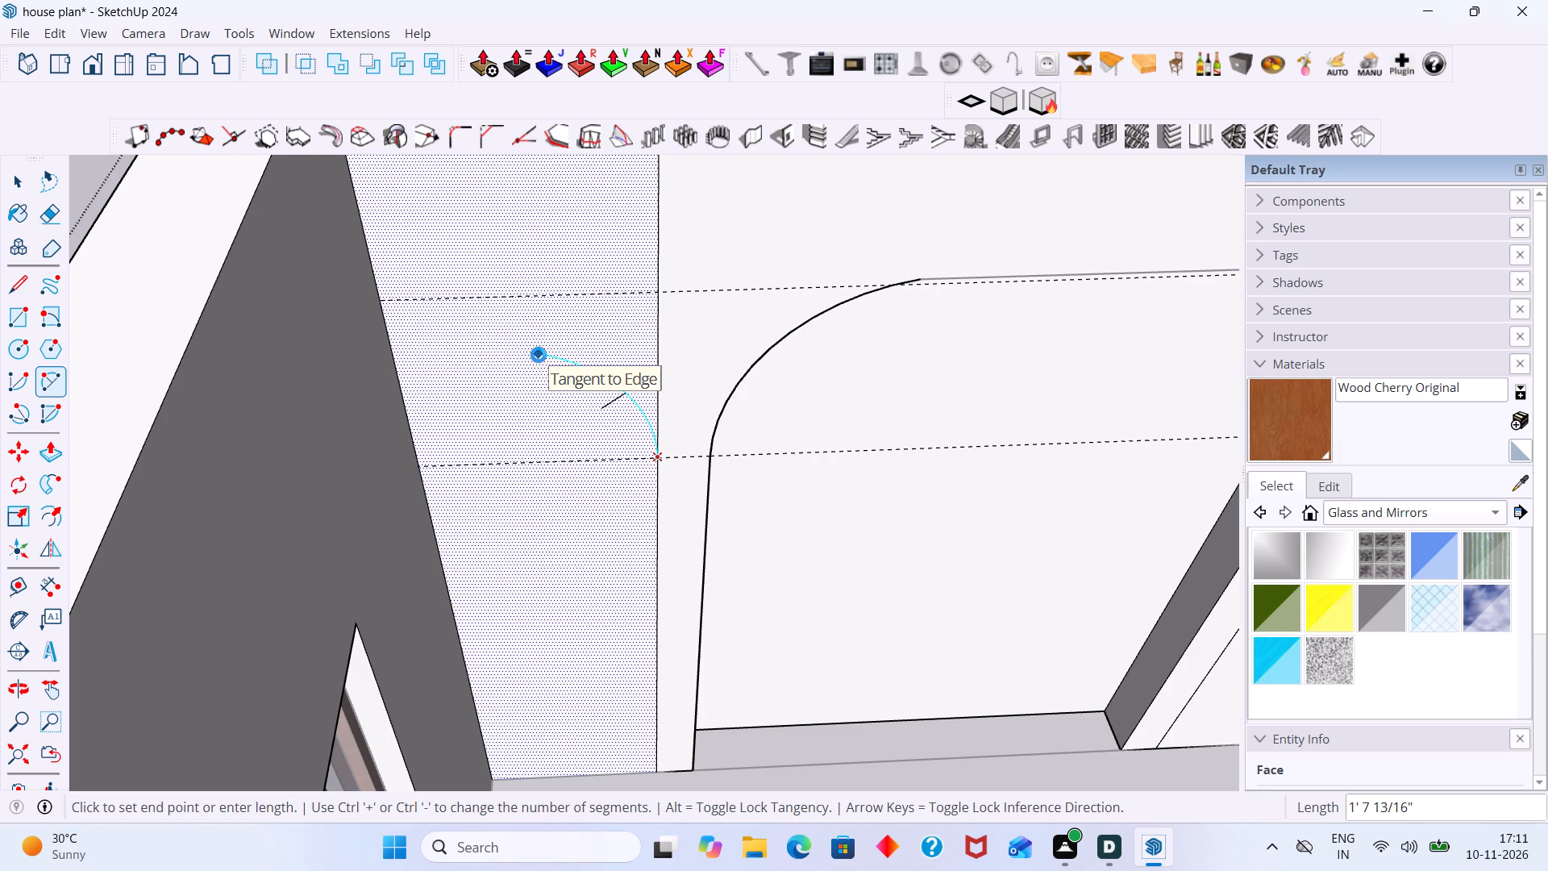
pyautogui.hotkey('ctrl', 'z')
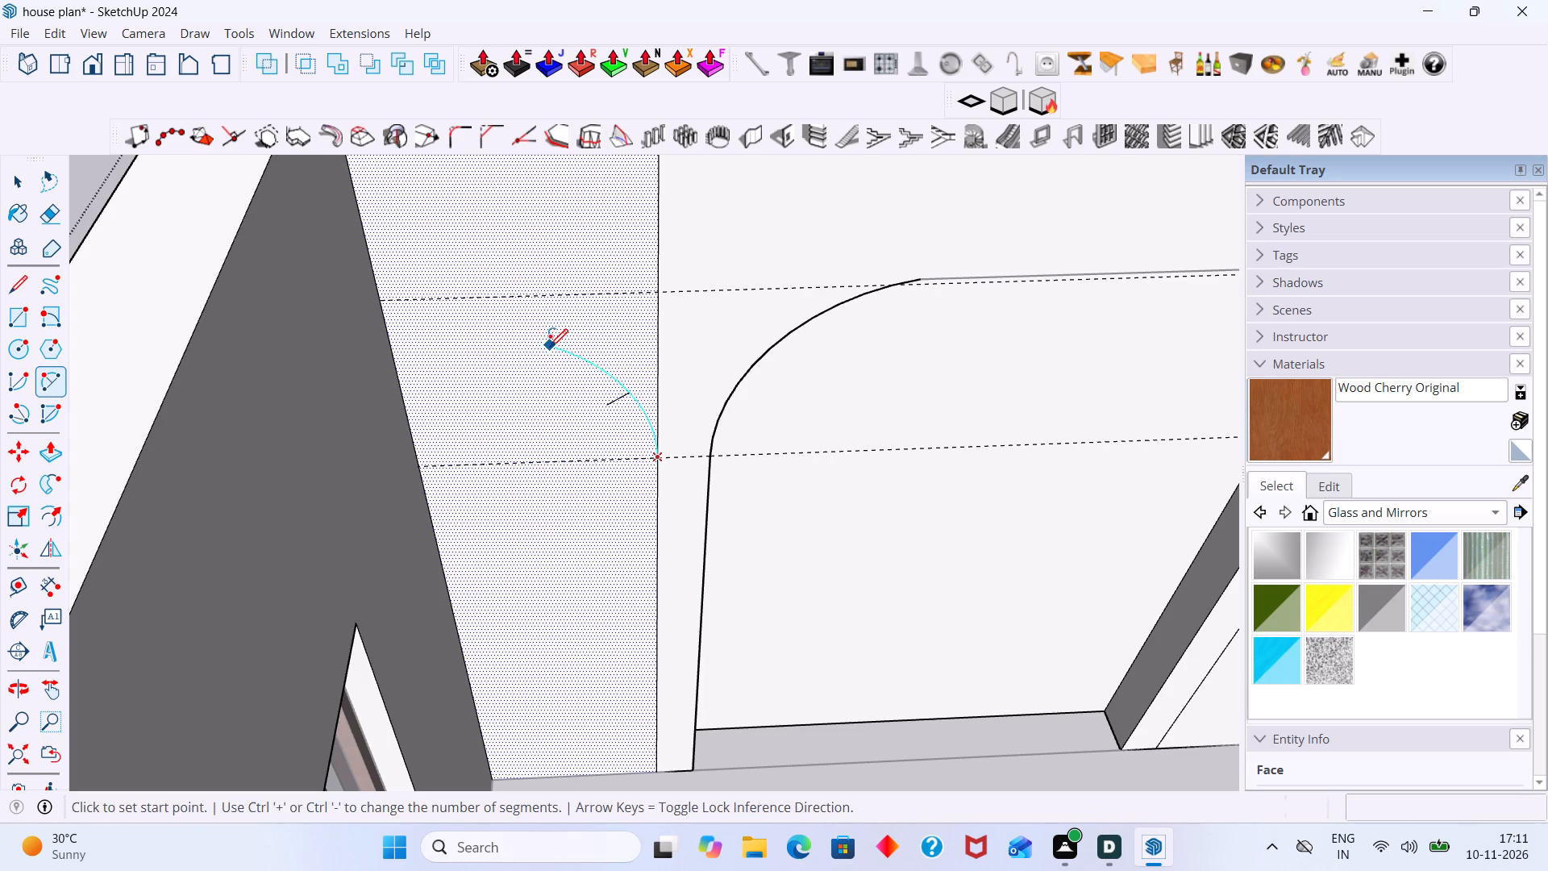
# Undo the niche recess and the arched outline, back to the plain vertical panel lines and two horizontal guides on the bedroom wall.
pyautogui.hotkey('ctrl', 'z')
pyautogui.hotkey('ctrl', 'z')
pyautogui.hotkey('ctrl', 'z')
pyautogui.hotkey('ctrl', 'z')
pyautogui.hotkey('ctrl', 'z')
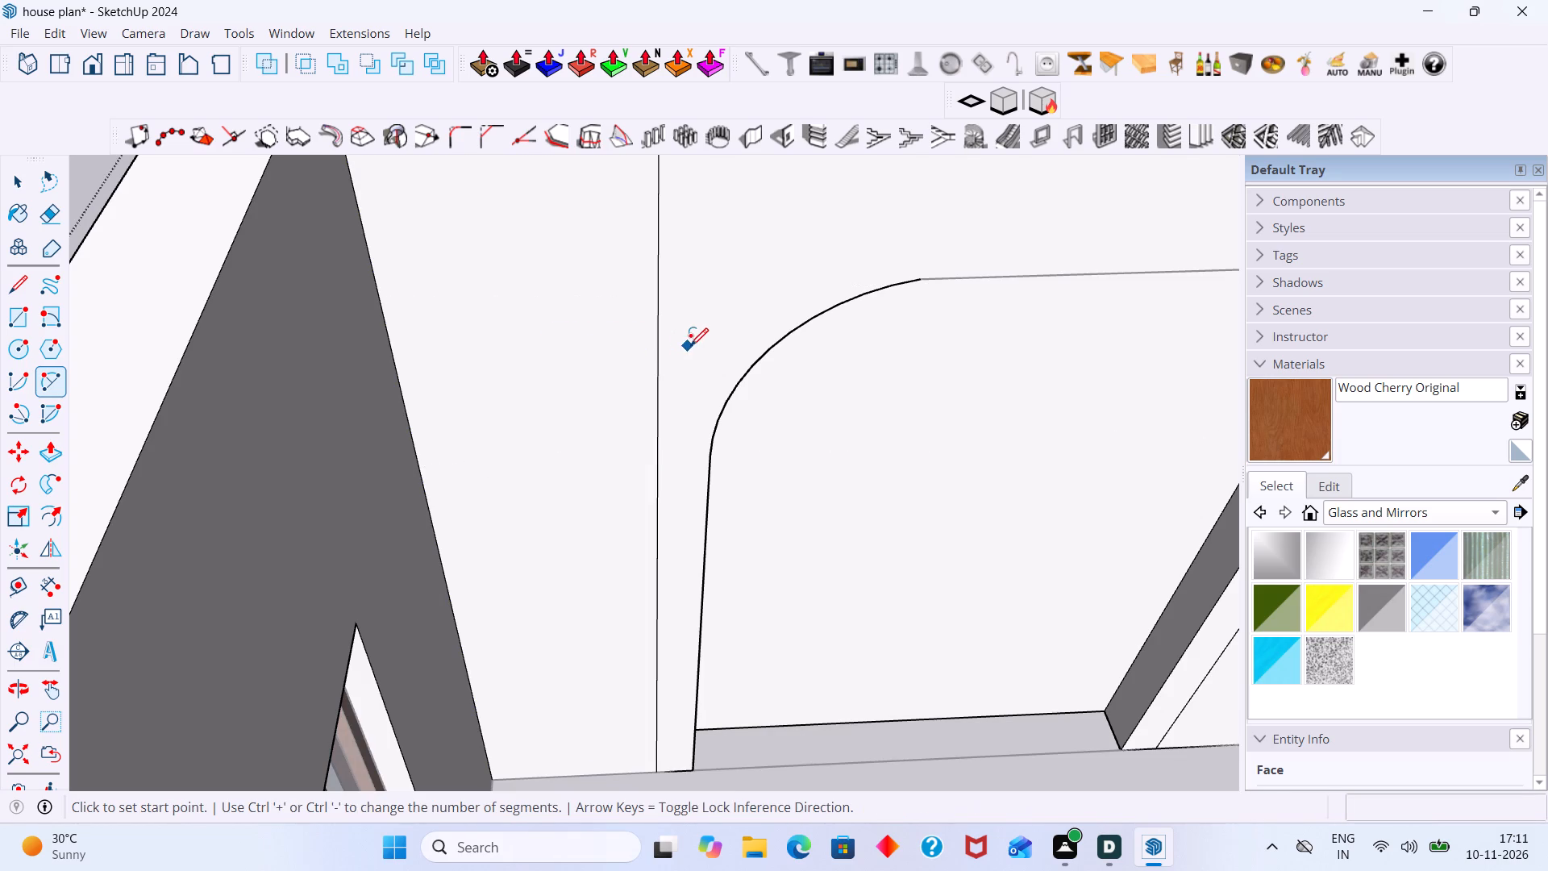
pyautogui.hotkey('ctrl', 'z')
pyautogui.hotkey('ctrl', 'z')
pyautogui.hotkey('ctrl', 'z')
pyautogui.hotkey('ctrl', 'z')
pyautogui.hotkey('ctrl', 'z')
pyautogui.hotkey('ctrl', 'z')
pyautogui.hotkey('ctrl', 'z')
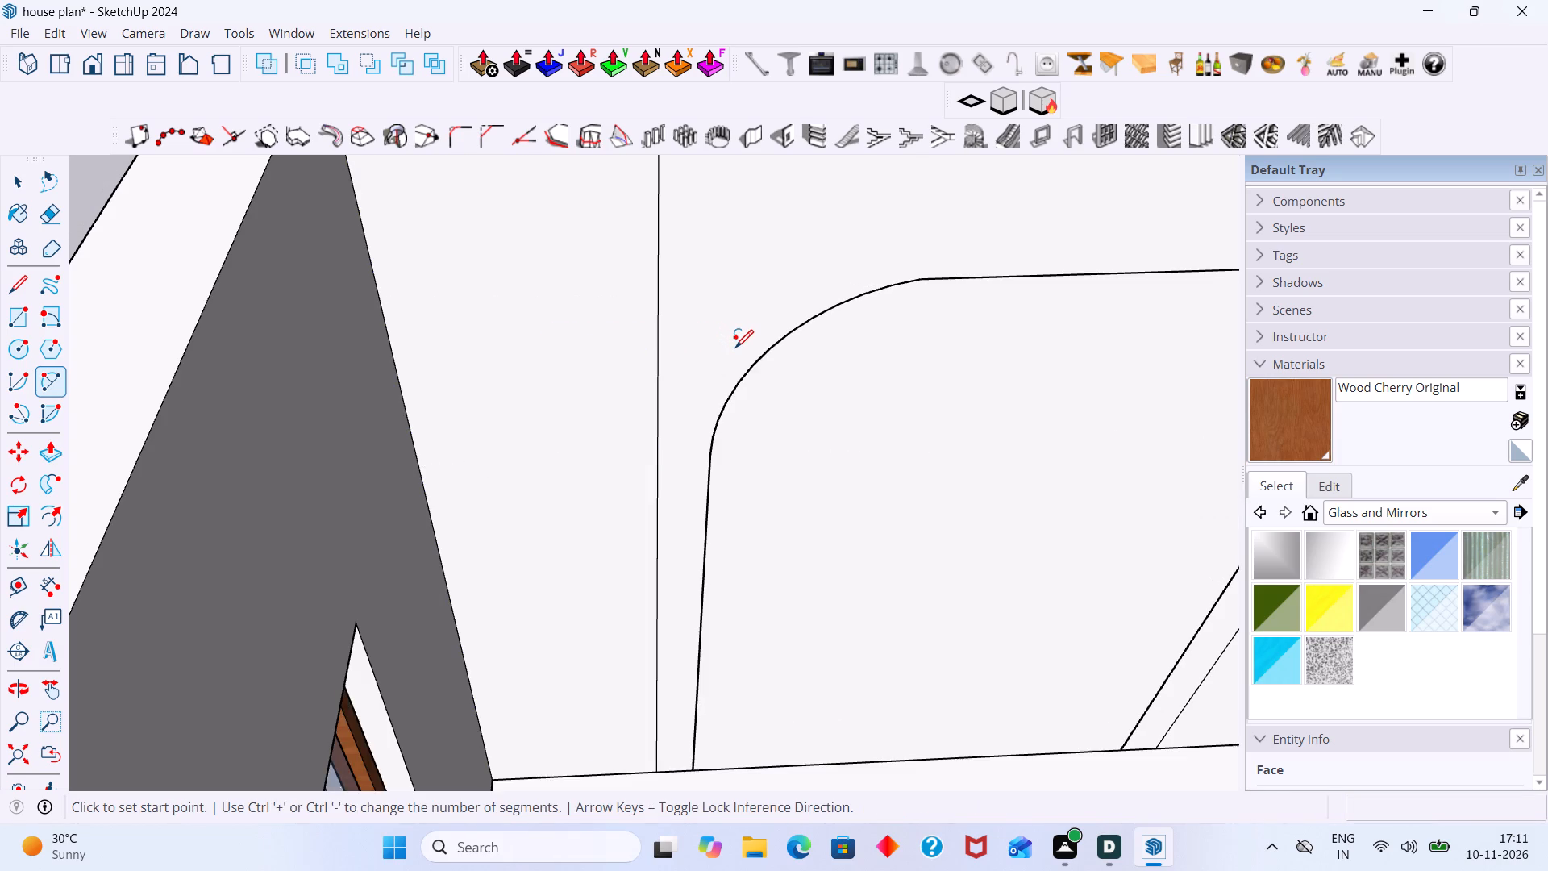
pyautogui.hotkey('ctrl', 'z')
pyautogui.hotkey('ctrl', 'z')
pyautogui.hotkey('ctrl', 'z')
pyautogui.hotkey('ctrl', 'z')
pyautogui.hotkey('ctrl', 'z')
pyautogui.hotkey('ctrl', 'z')
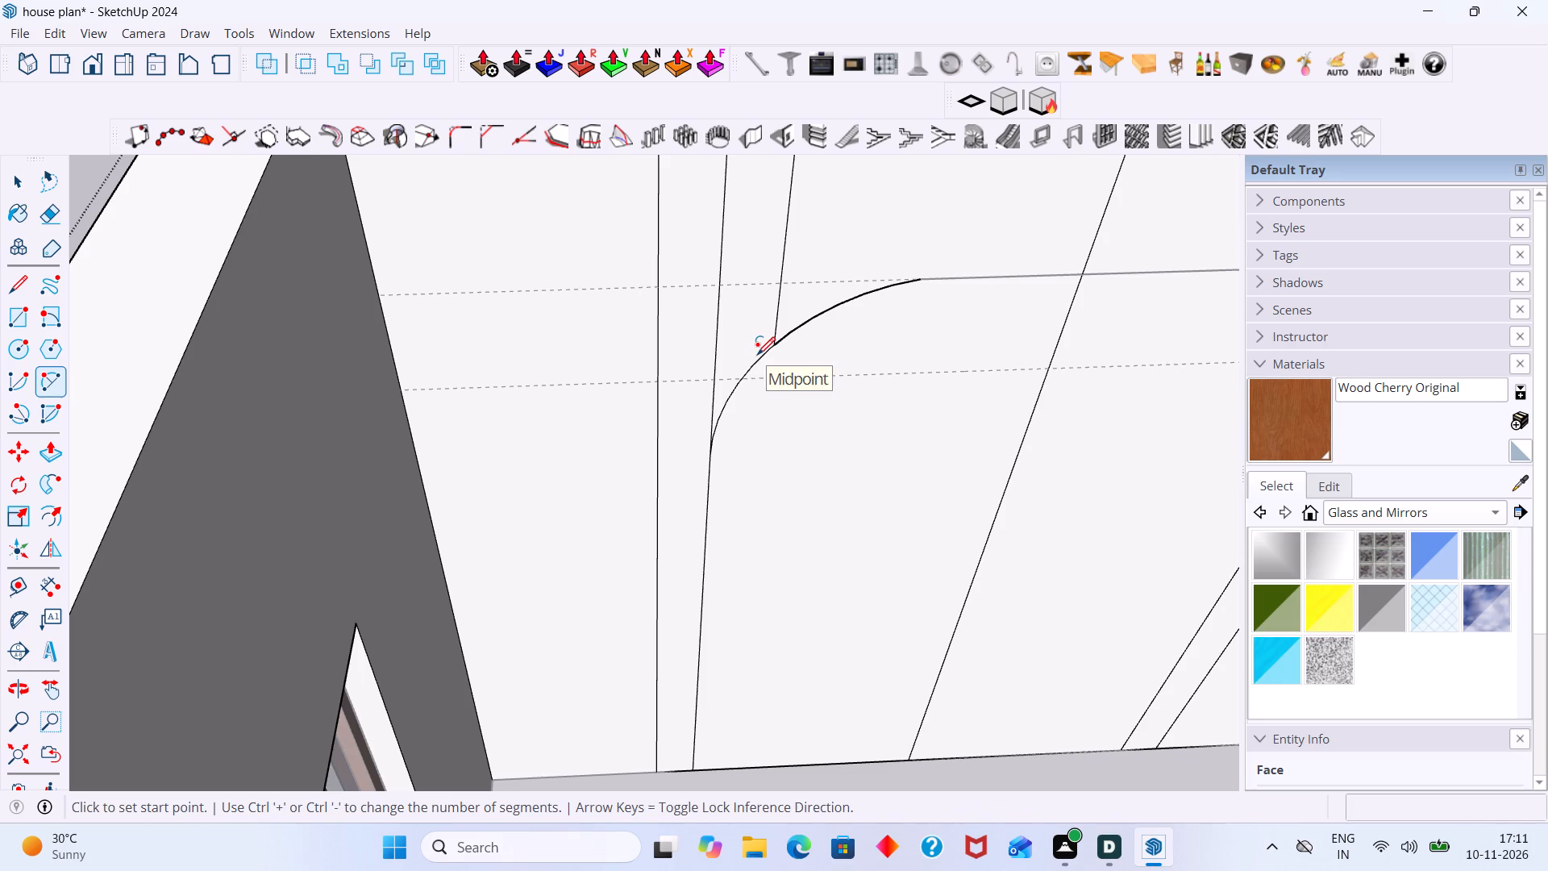
pyautogui.hotkey('ctrl', 'z')
pyautogui.hotkey('ctrl', 'z')
pyautogui.hotkey('ctrl', 'z')
pyautogui.hotkey('ctrl', 'z')
pyautogui.hotkey('ctrl', 'z')
pyautogui.hotkey('ctrl', 'z')
pyautogui.hotkey('ctrl', 'z')
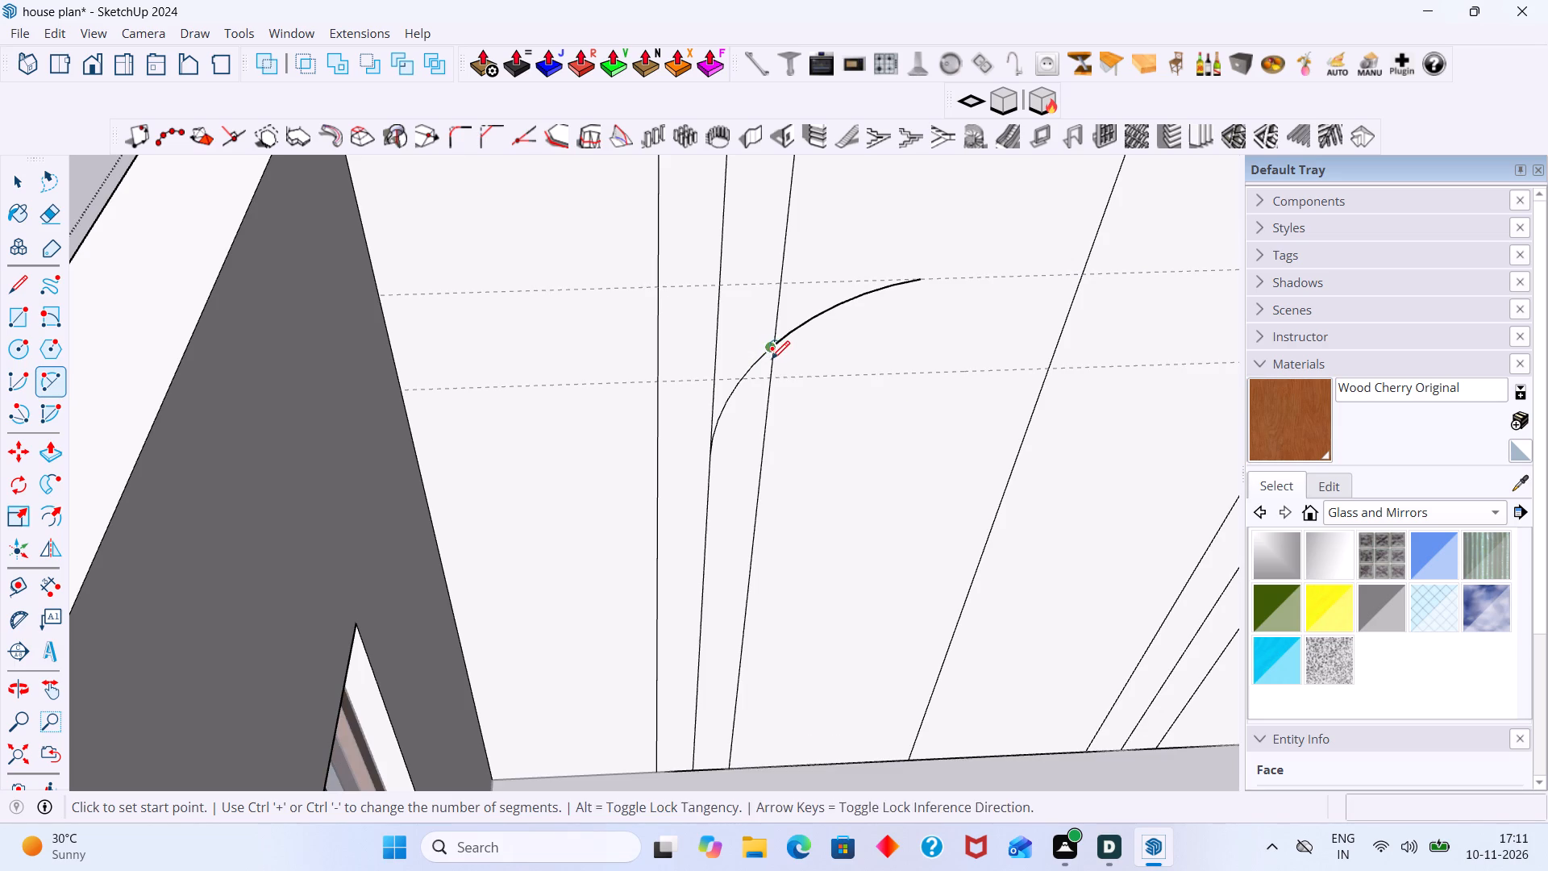
pyautogui.hotkey('ctrl', 'z')
pyautogui.hotkey('ctrl', 'z')
pyautogui.hotkey('ctrl', 'z')
# Open the wall group and draw a tangent corner arc, about 1' 3 3/16" across, from the middle window-side panel line at the lower guide to the upper guide.
pyautogui.scroll(-8, 814, 333)
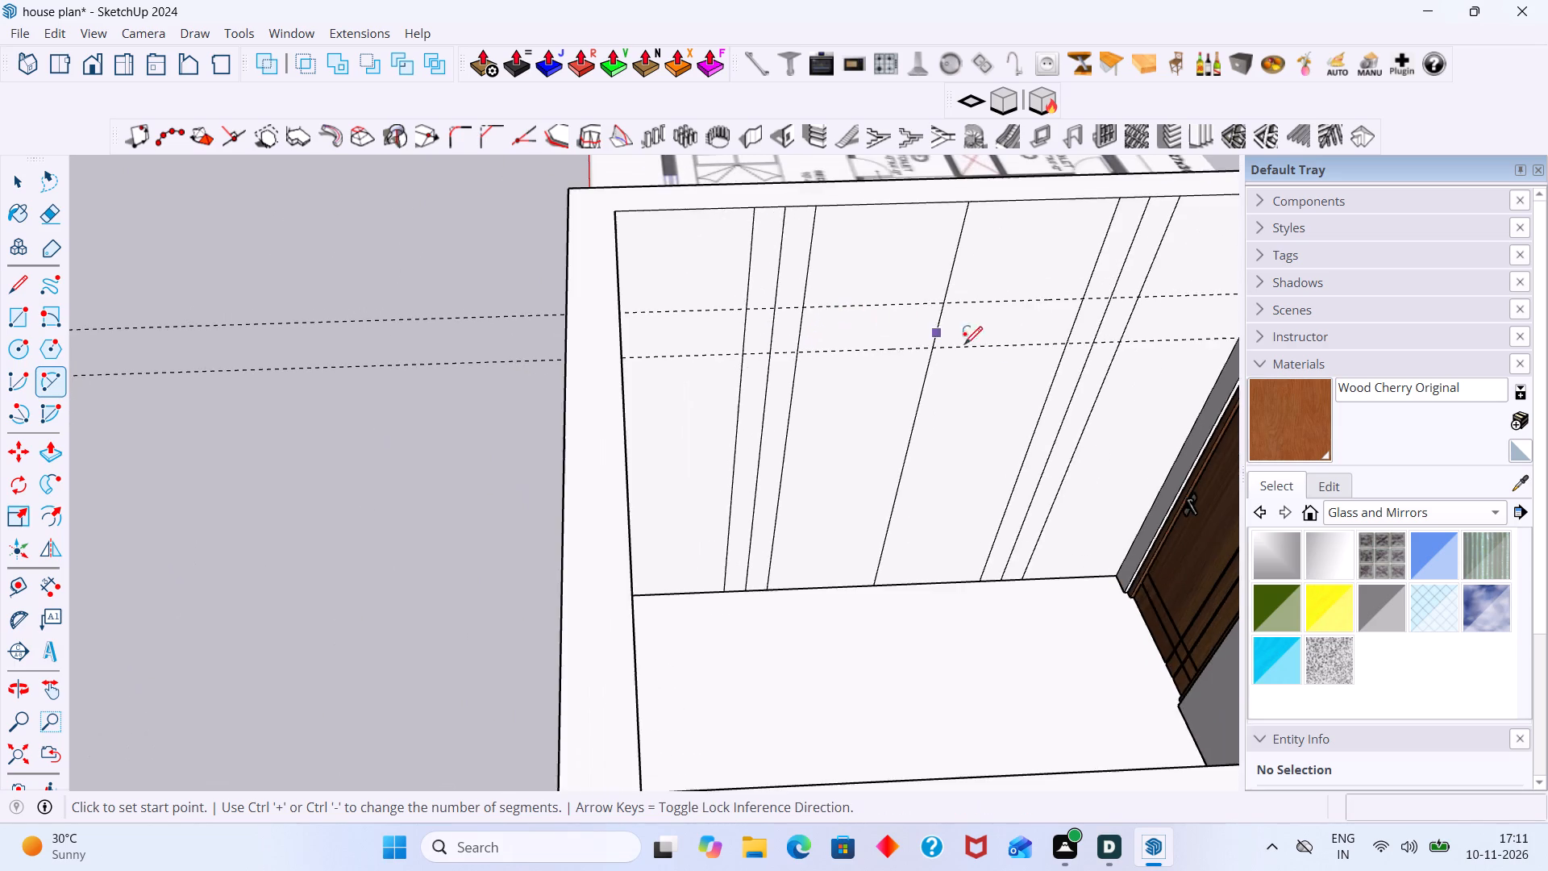
pyautogui.scroll(6, 846, 365)
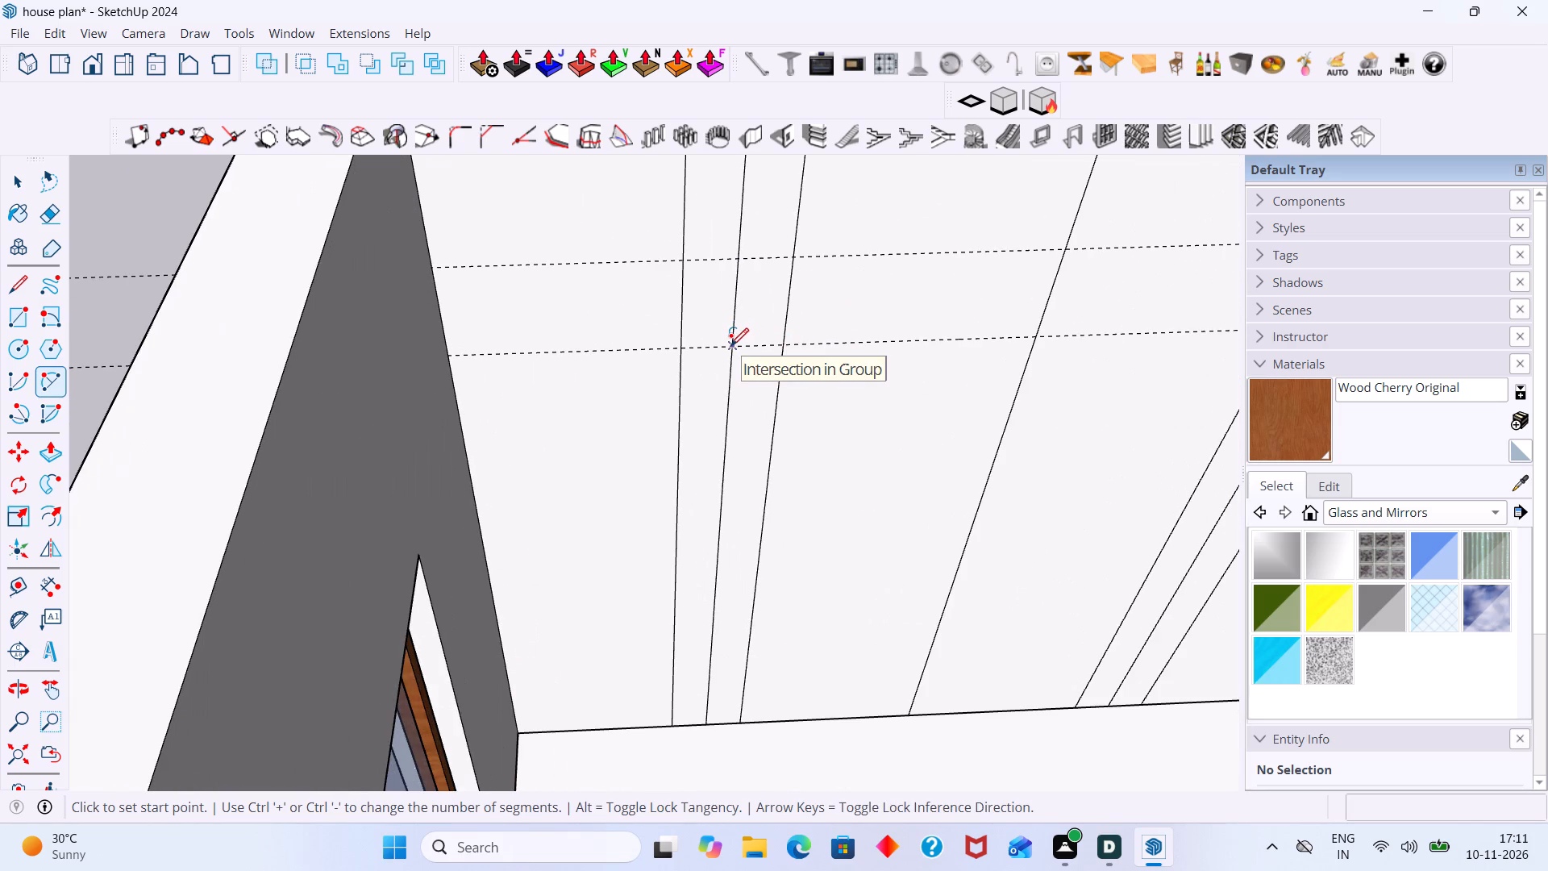
pyautogui.press('space')
pyautogui.click(808, 314)
pyautogui.doubleClick(810, 315)
pyautogui.click(816, 316)
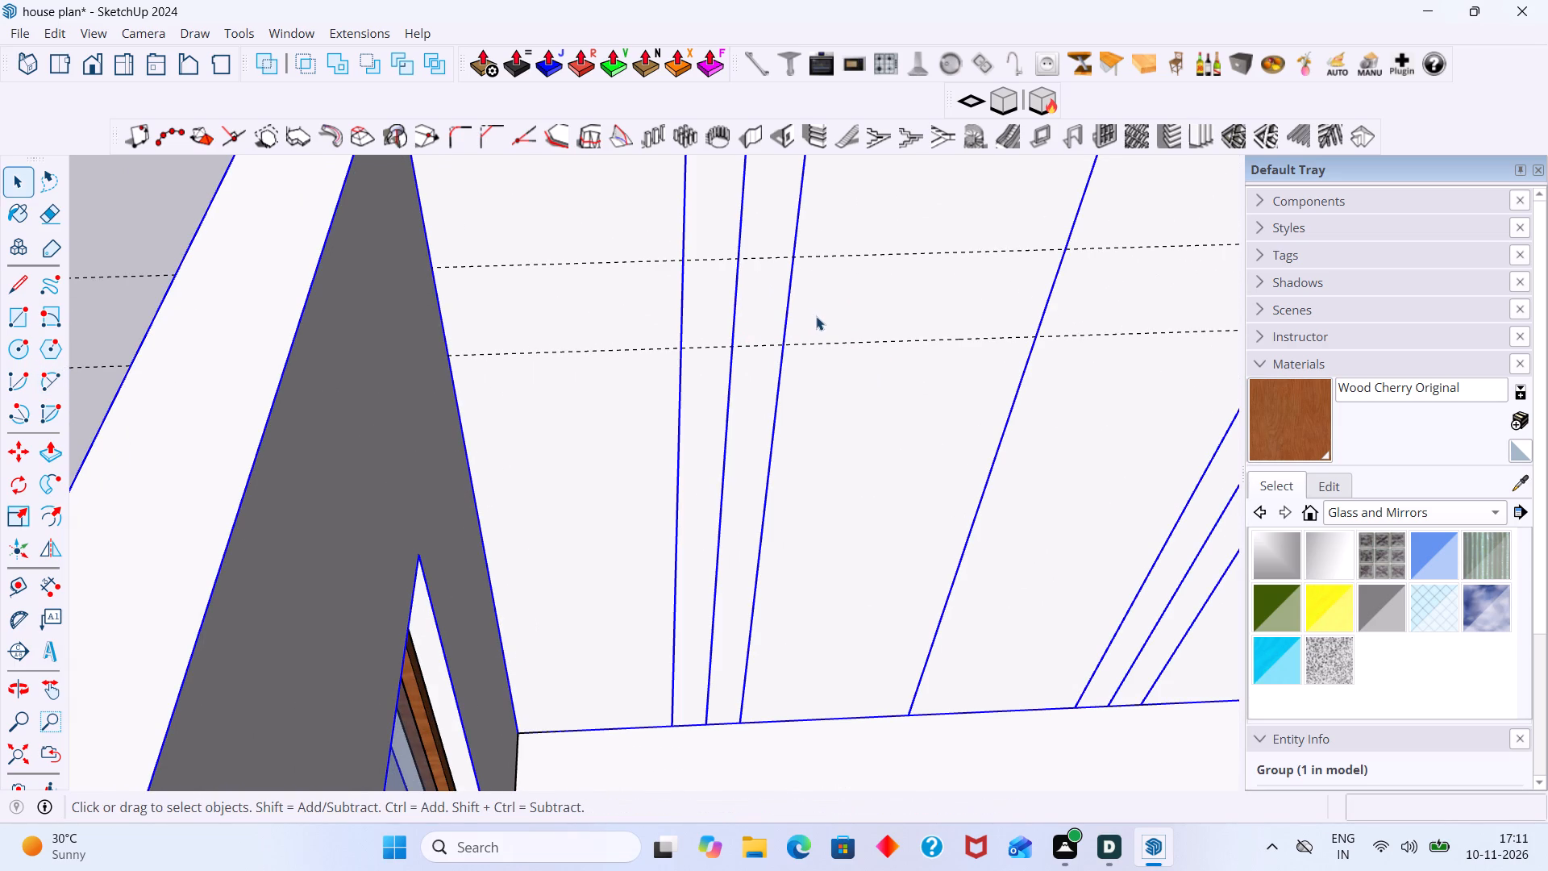
pyautogui.doubleClick(833, 360)
pyautogui.scroll(2, 822, 380)
pyautogui.press('a')
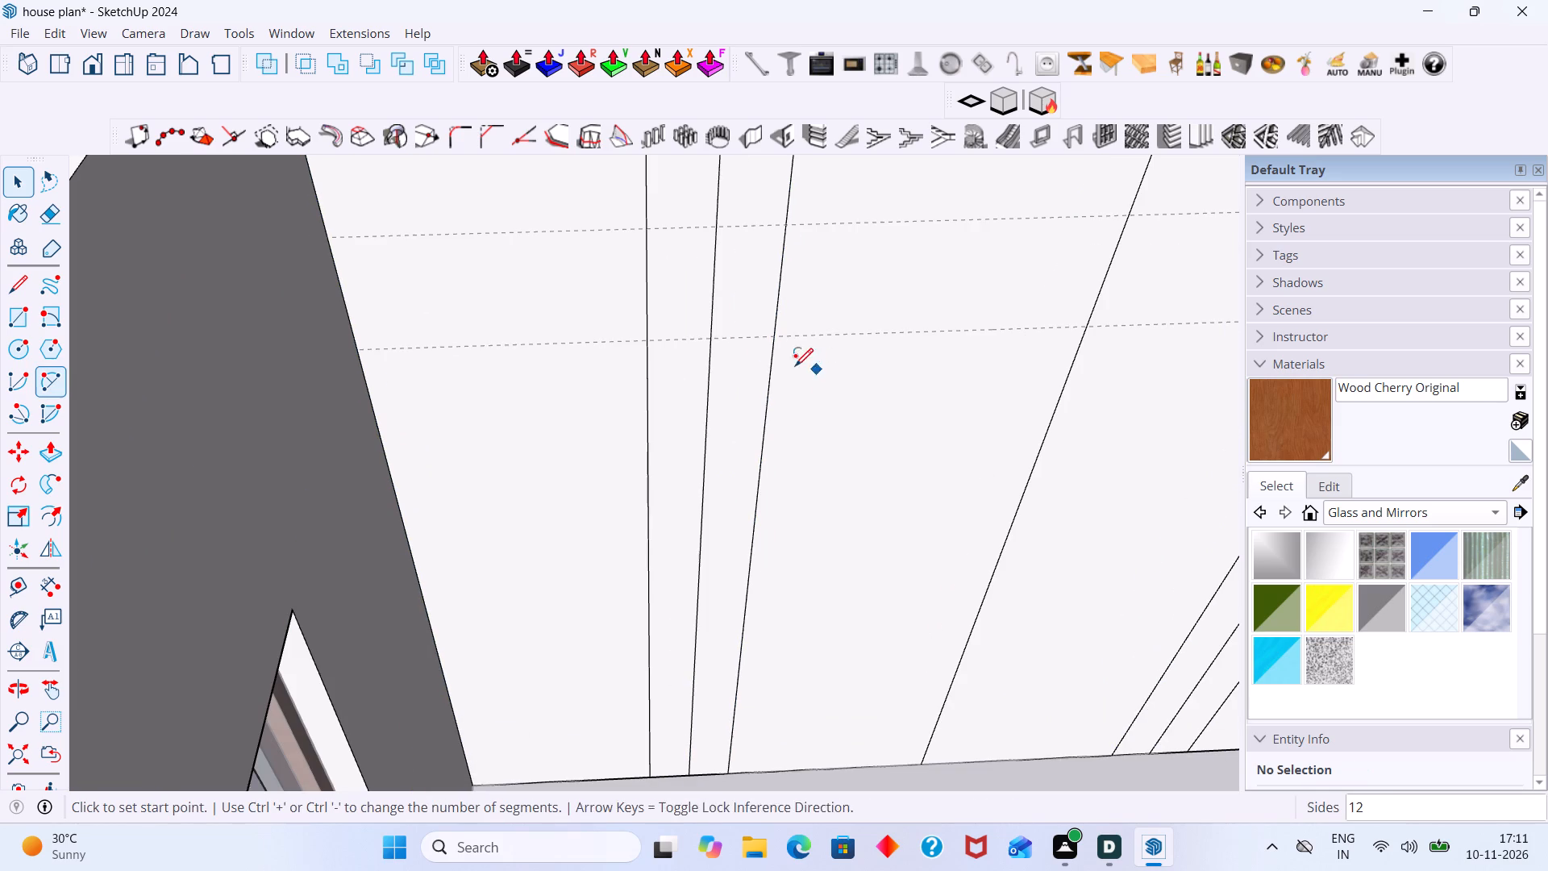
pyautogui.click(714, 336)
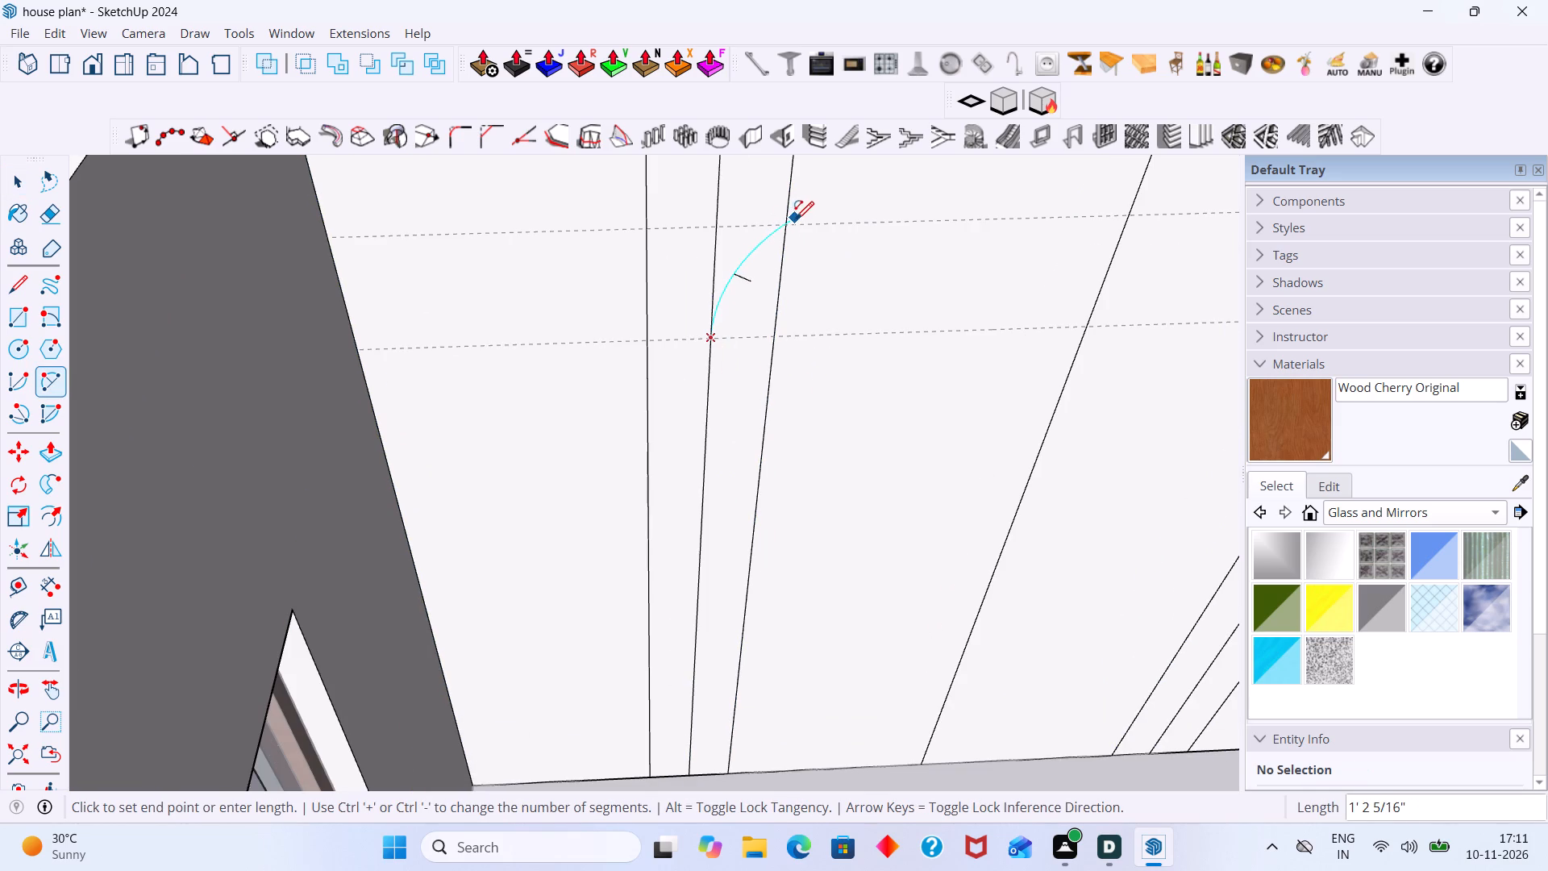
pyautogui.scroll(5, 784, 227)
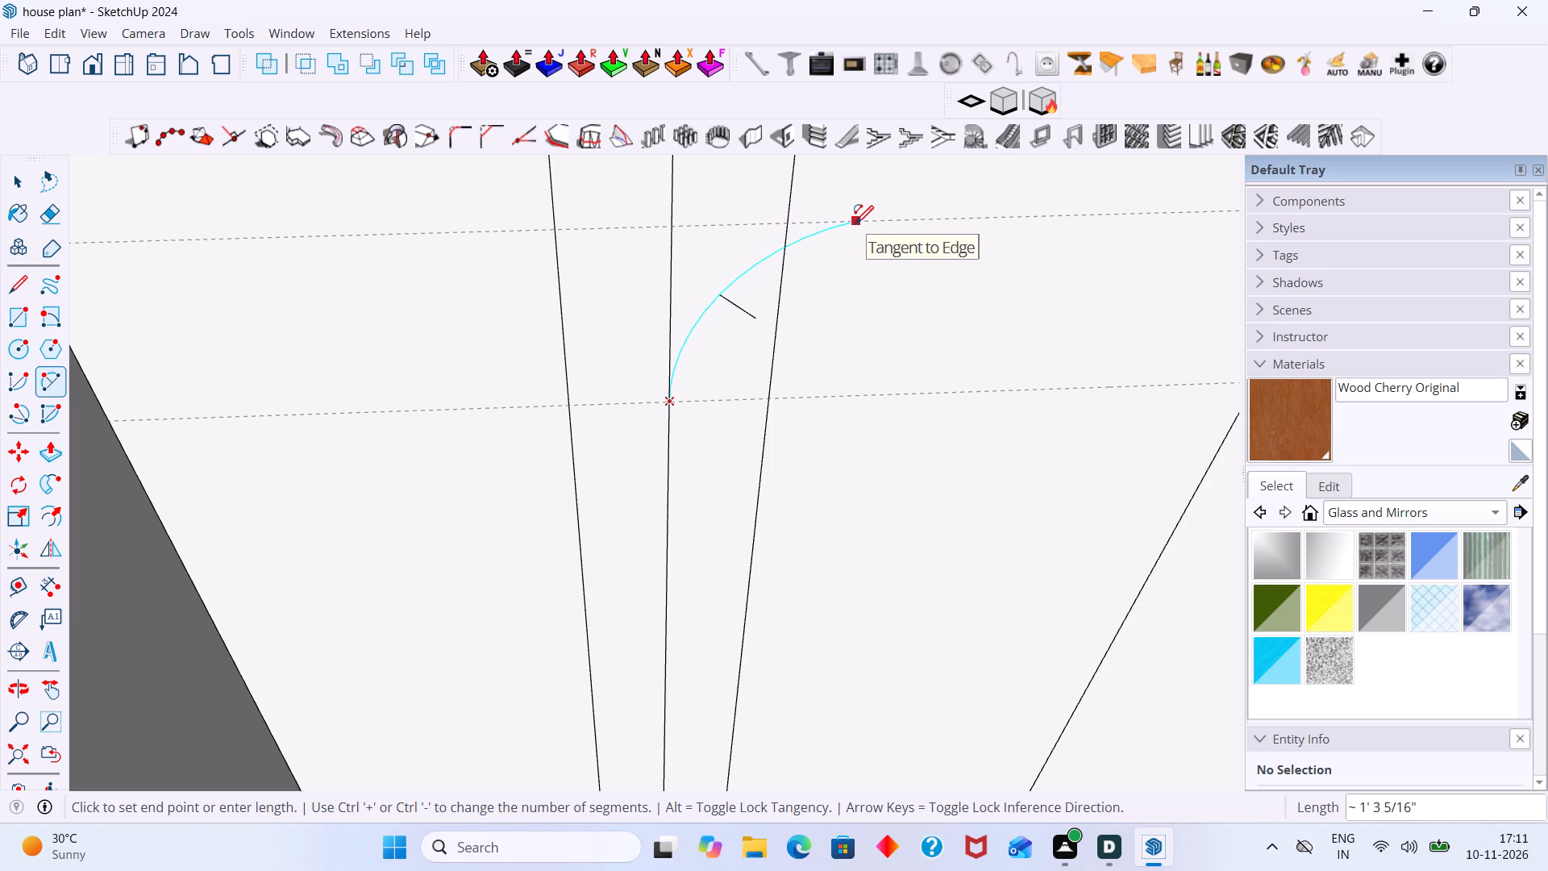
pyautogui.click(855, 223)
pyautogui.click(855, 223)
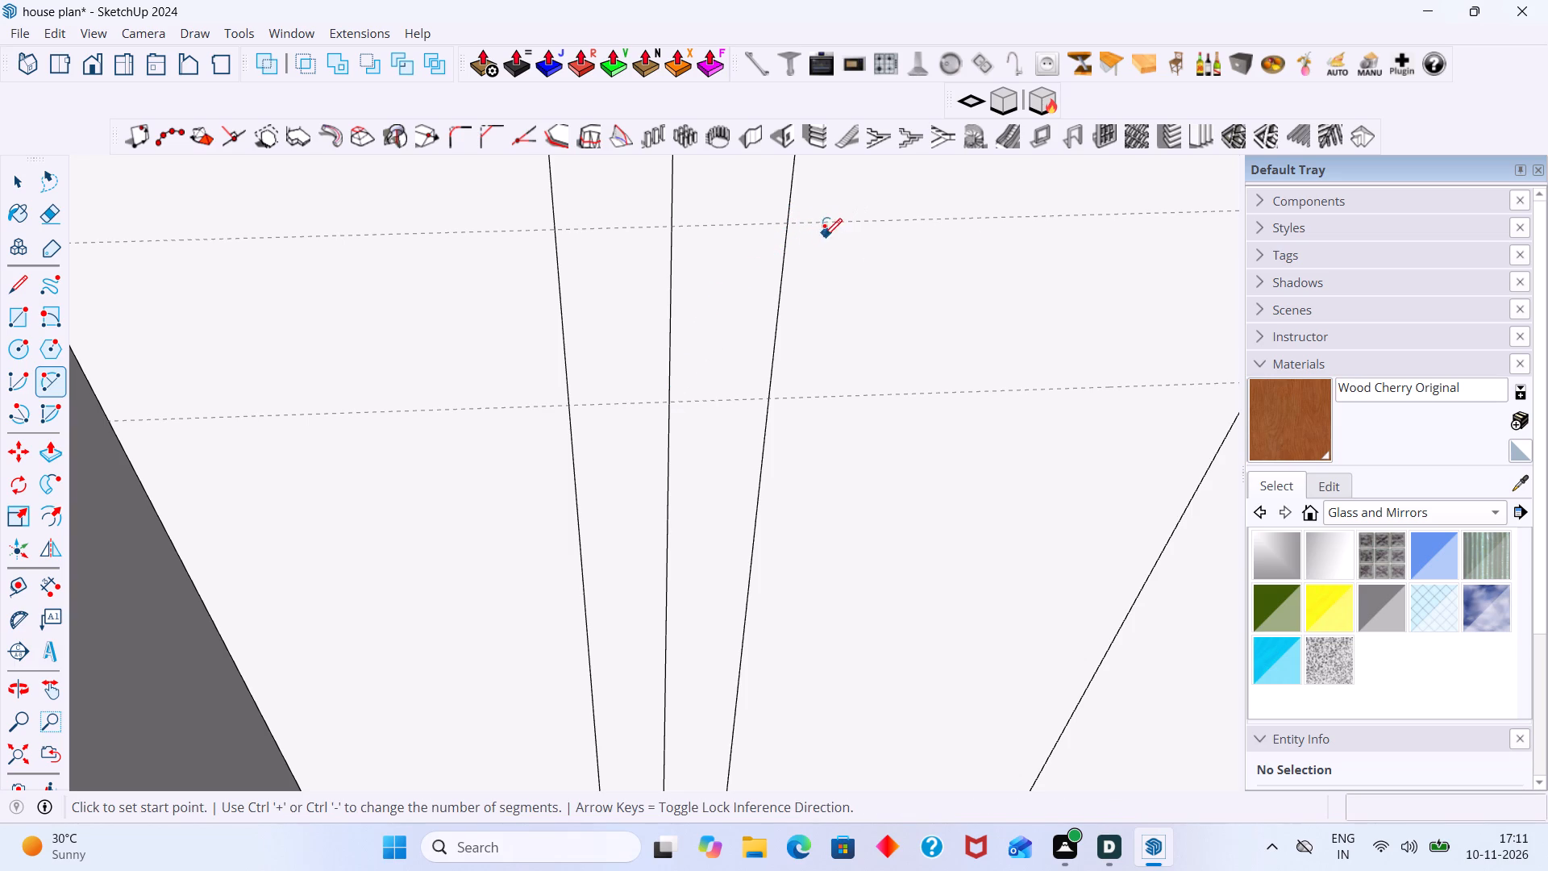
pyautogui.click(669, 402)
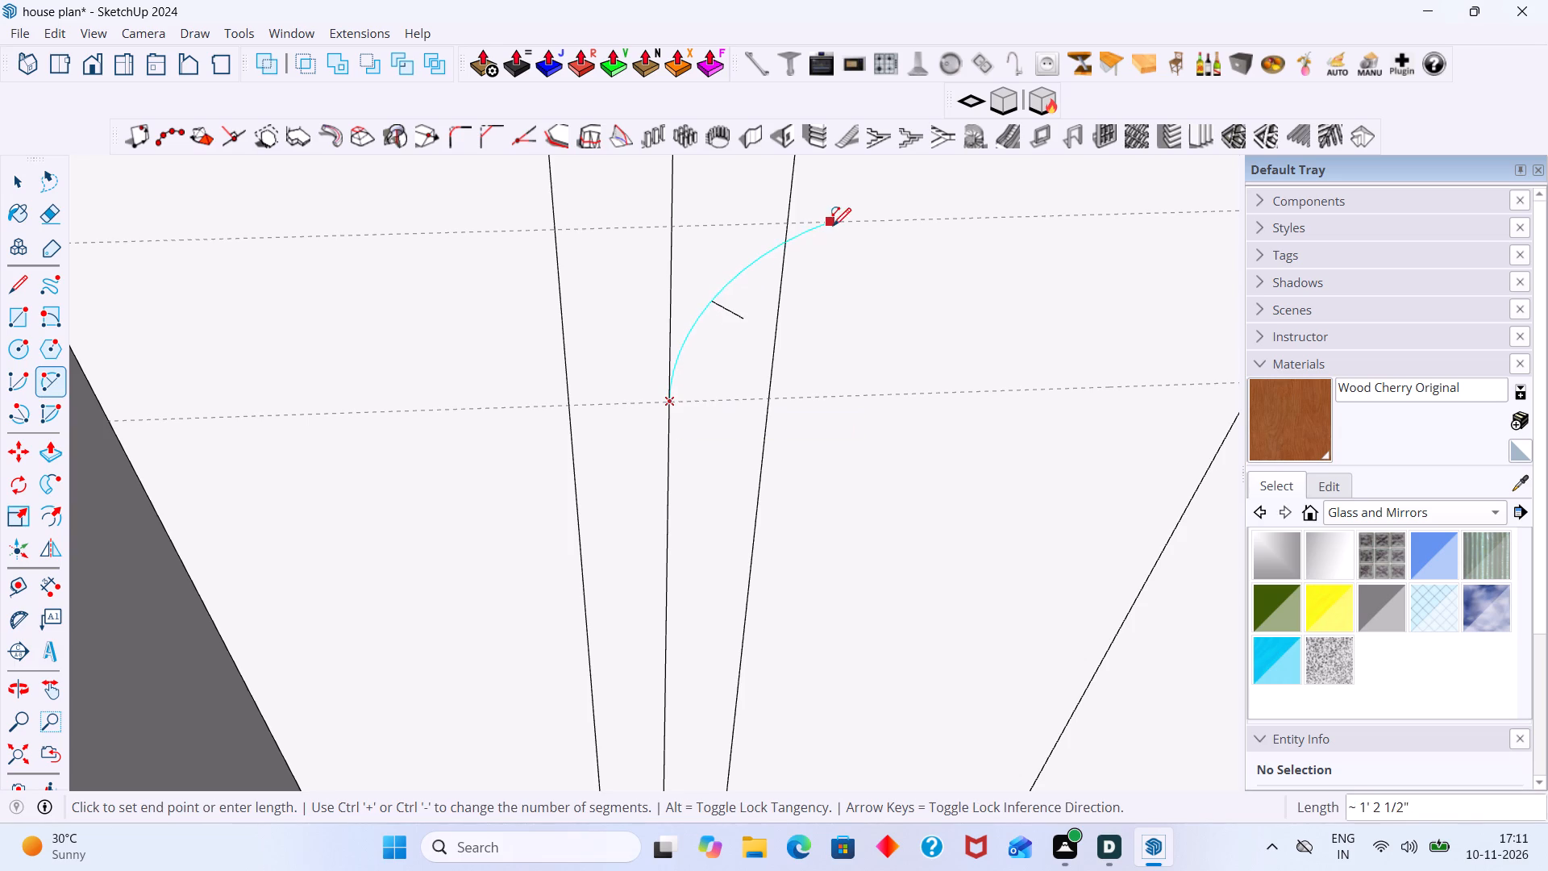
pyautogui.doubleClick(851, 223)
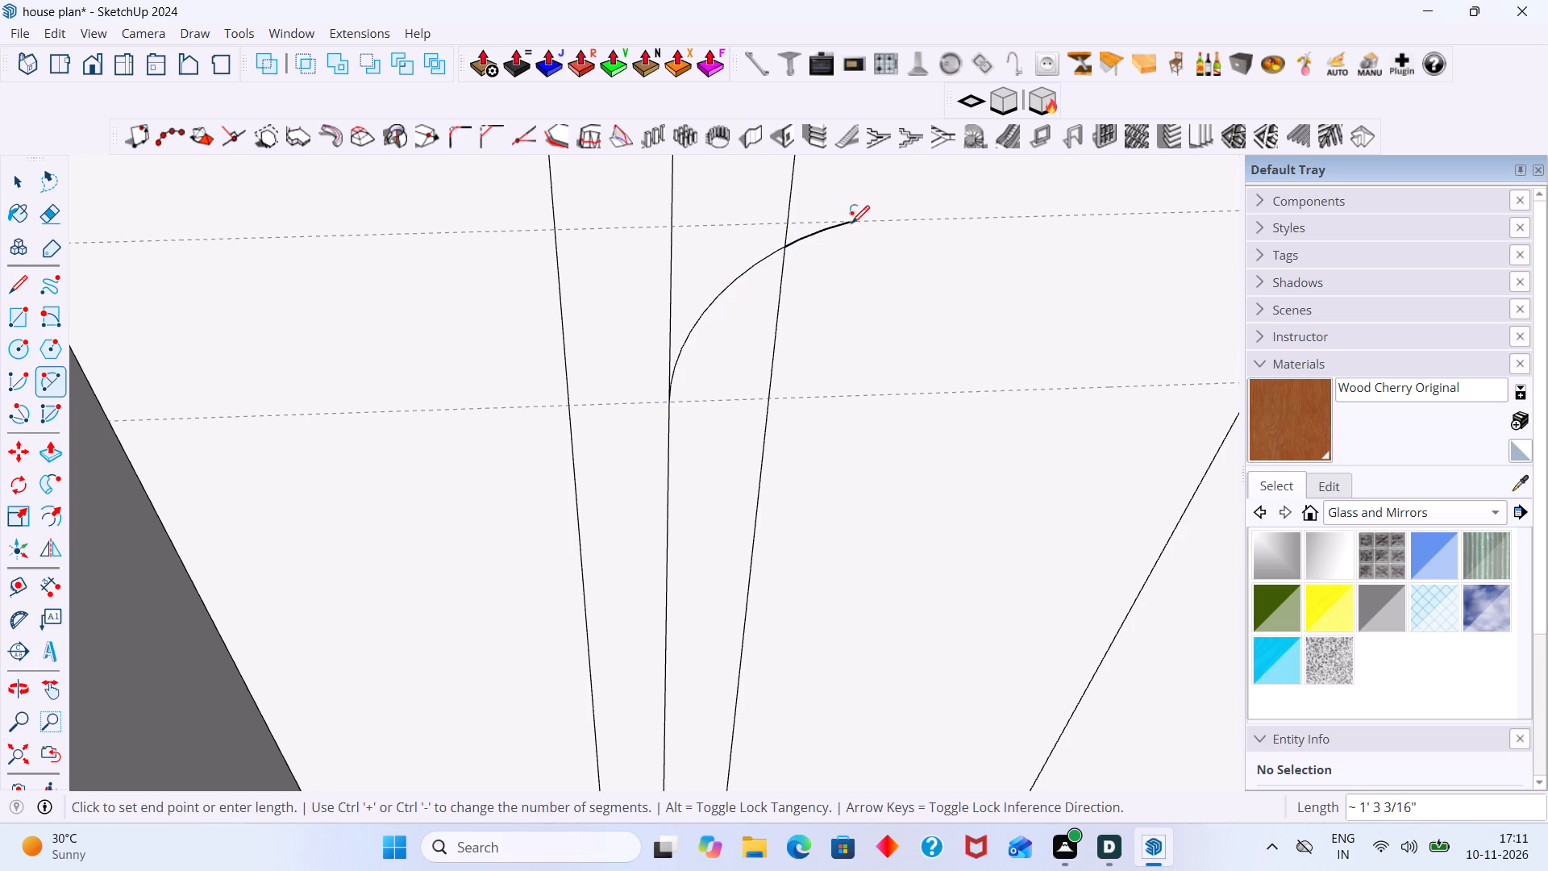
# Weld the two pieces of the new corner arc into a single curve.
pyautogui.press('space')
pyautogui.click(809, 235)
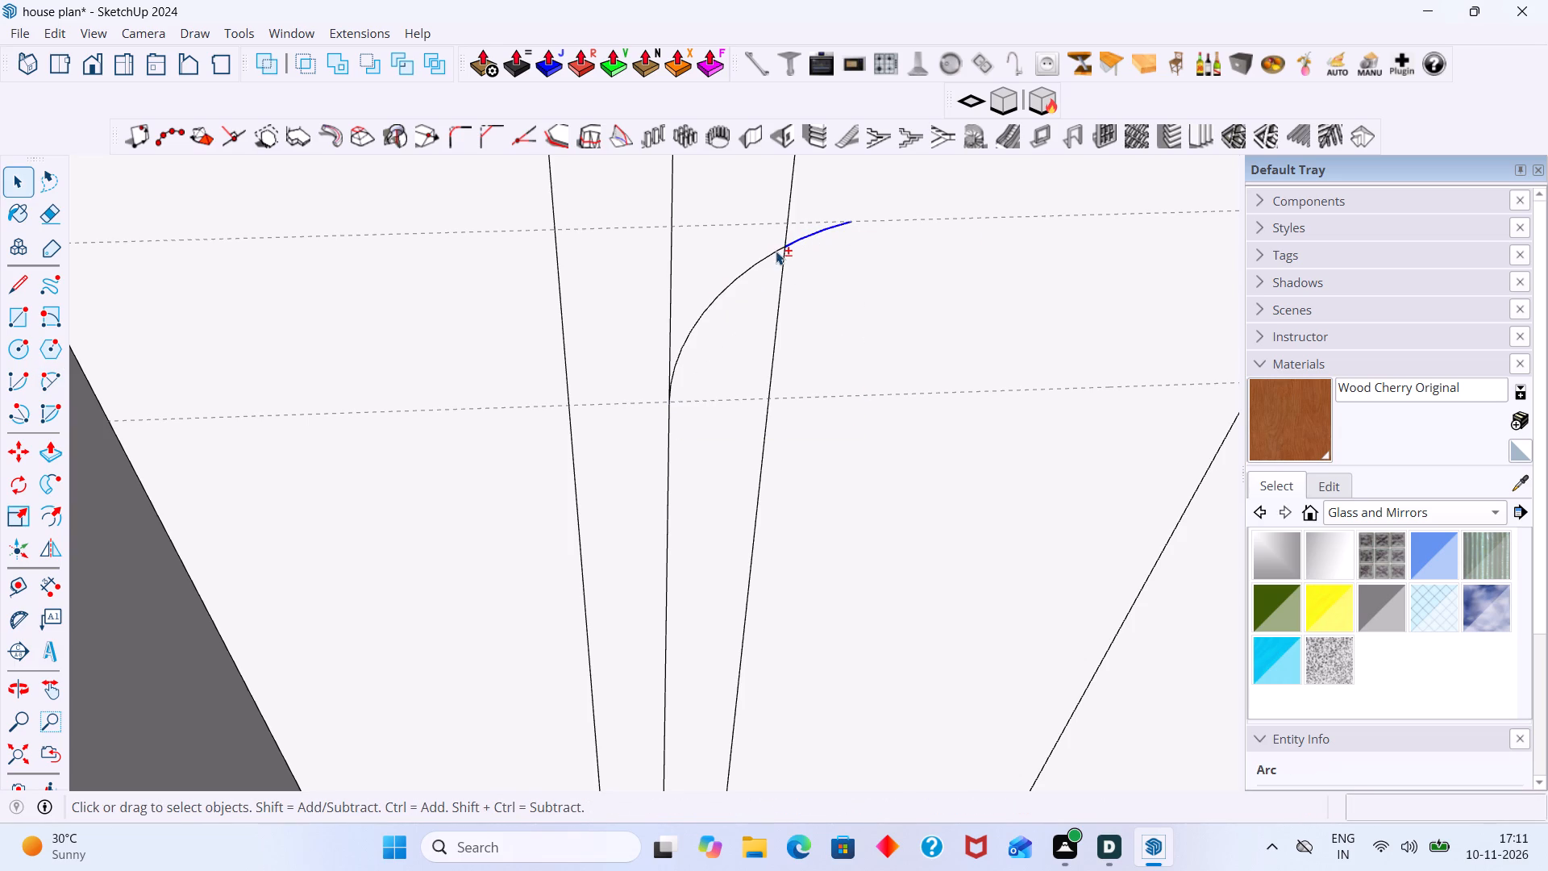
pyautogui.keyDown('shift'); pyautogui.click(771, 255); pyautogui.keyUp('shift')
pyautogui.rightClick(745, 271)
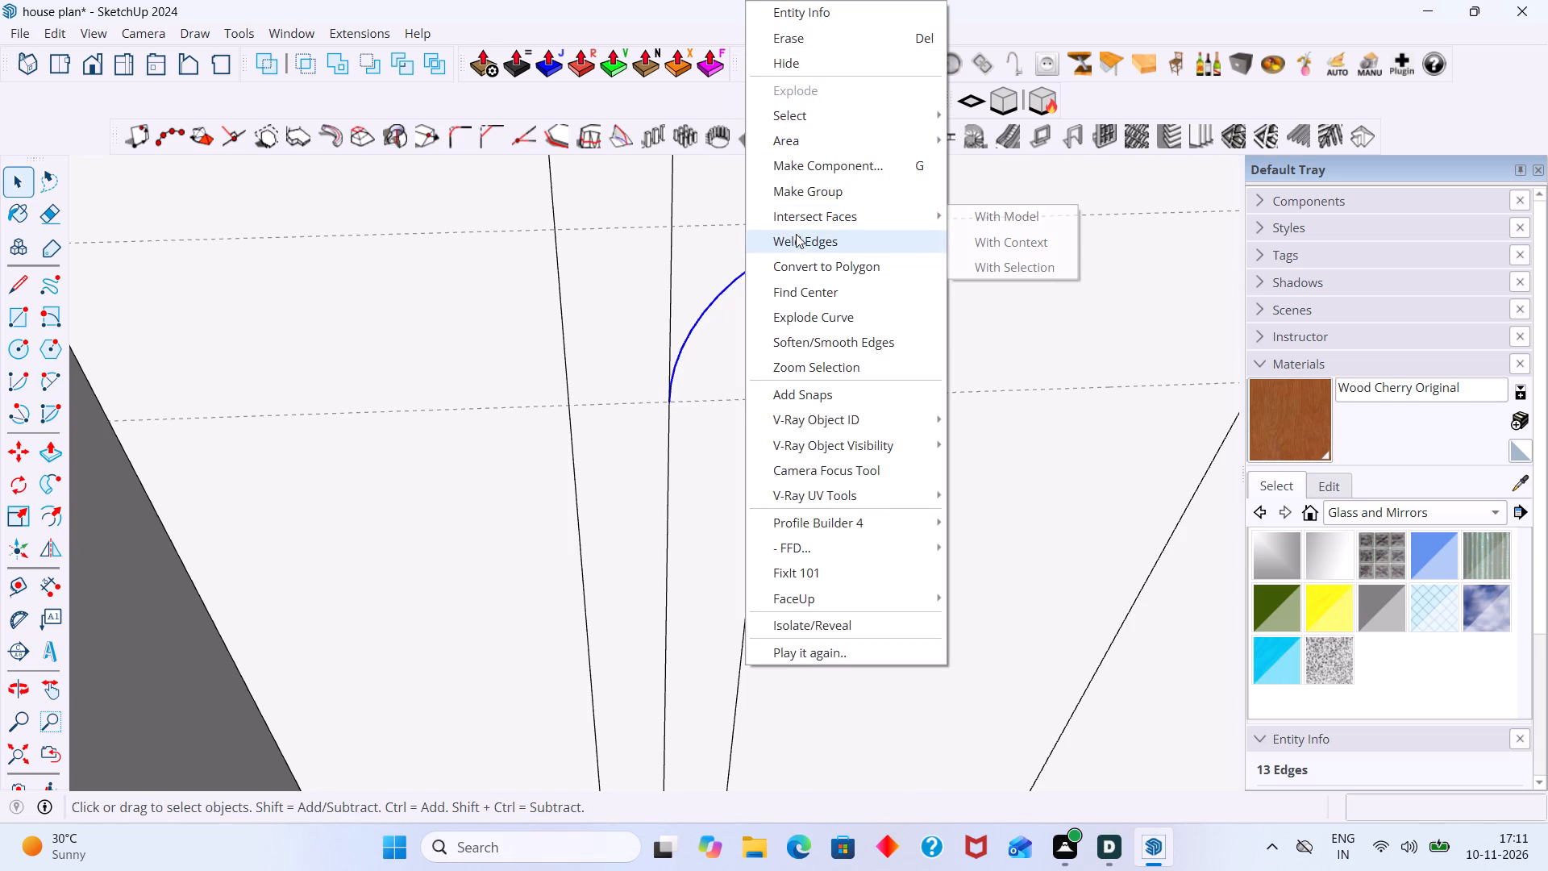
pyautogui.click(796, 237)
# Mirror a copy of the welded corner arc across the wall's central vertical line, moving the flip plane about 2' 7 5/16".
pyautogui.scroll(-7, 796, 247)
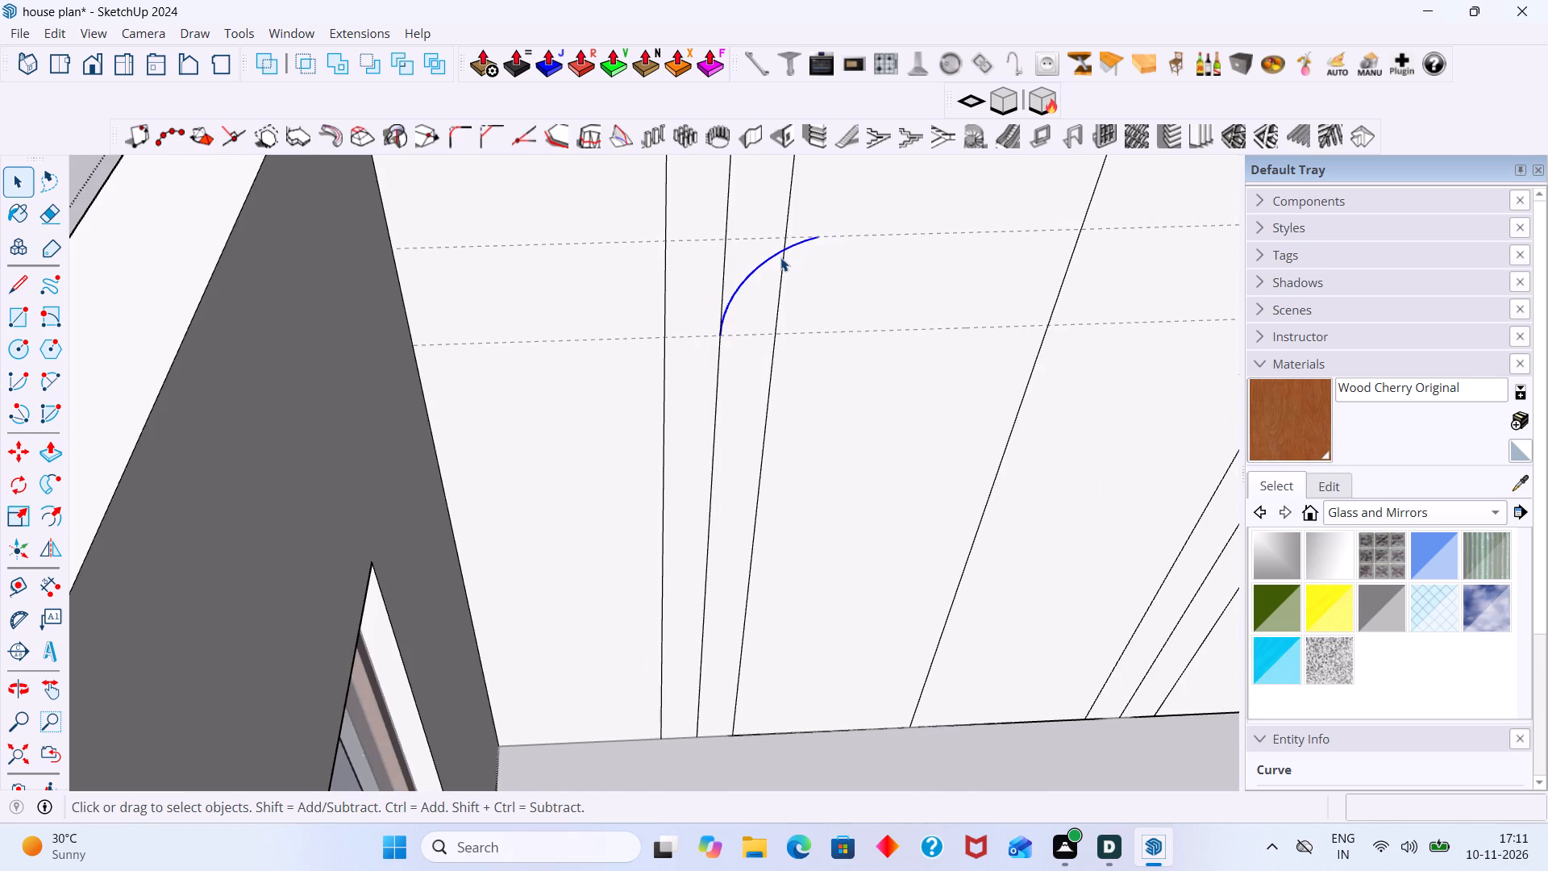
pyautogui.scroll(-3, 780, 257)
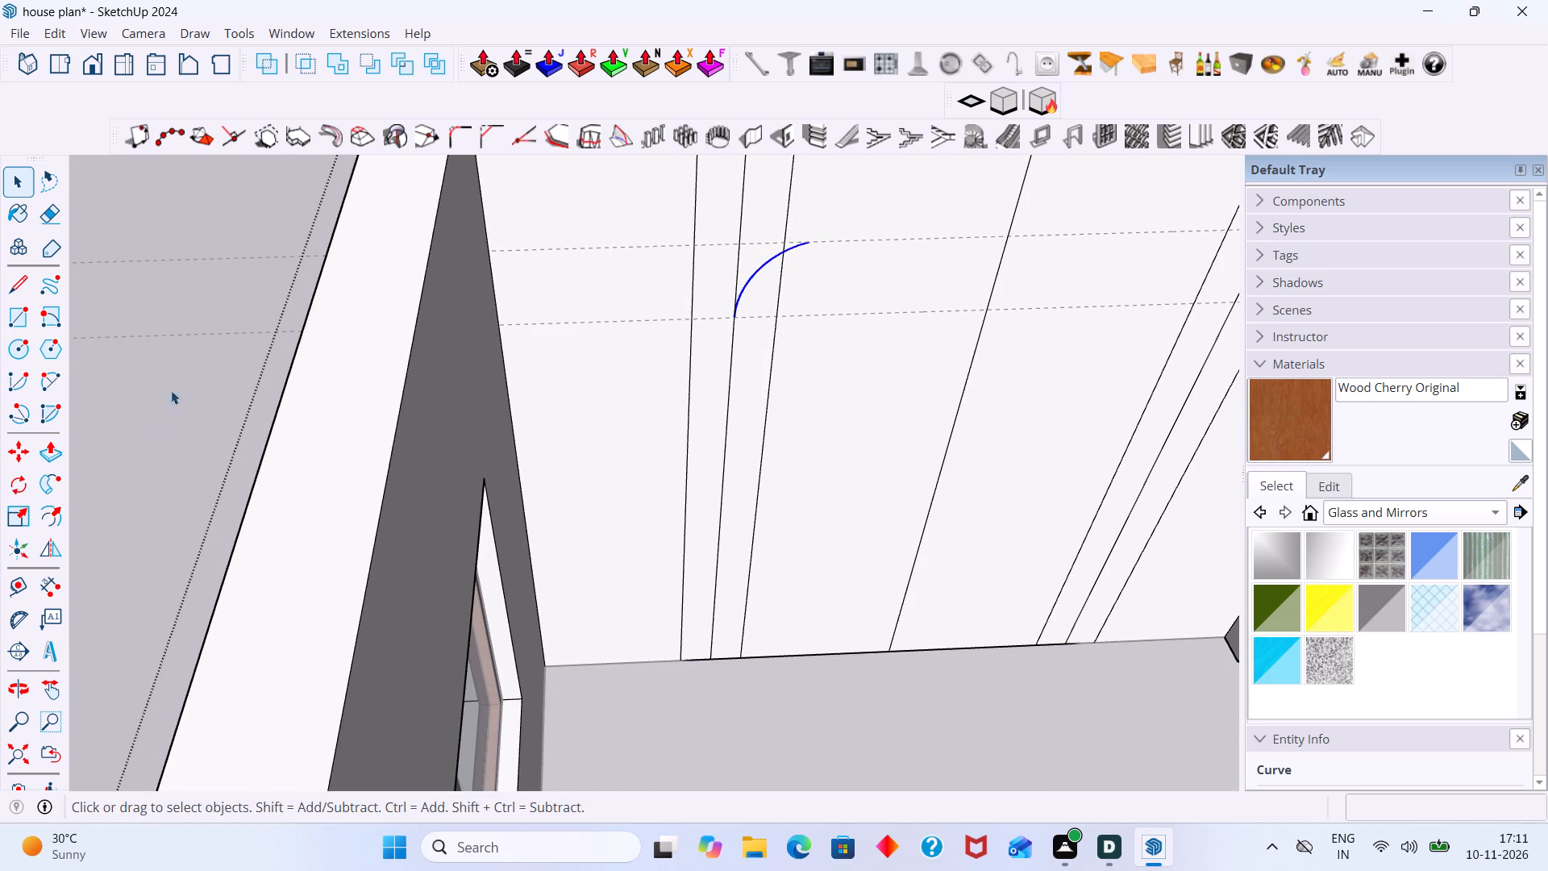
pyautogui.click(48, 548)
pyautogui.scroll(1, 787, 296)
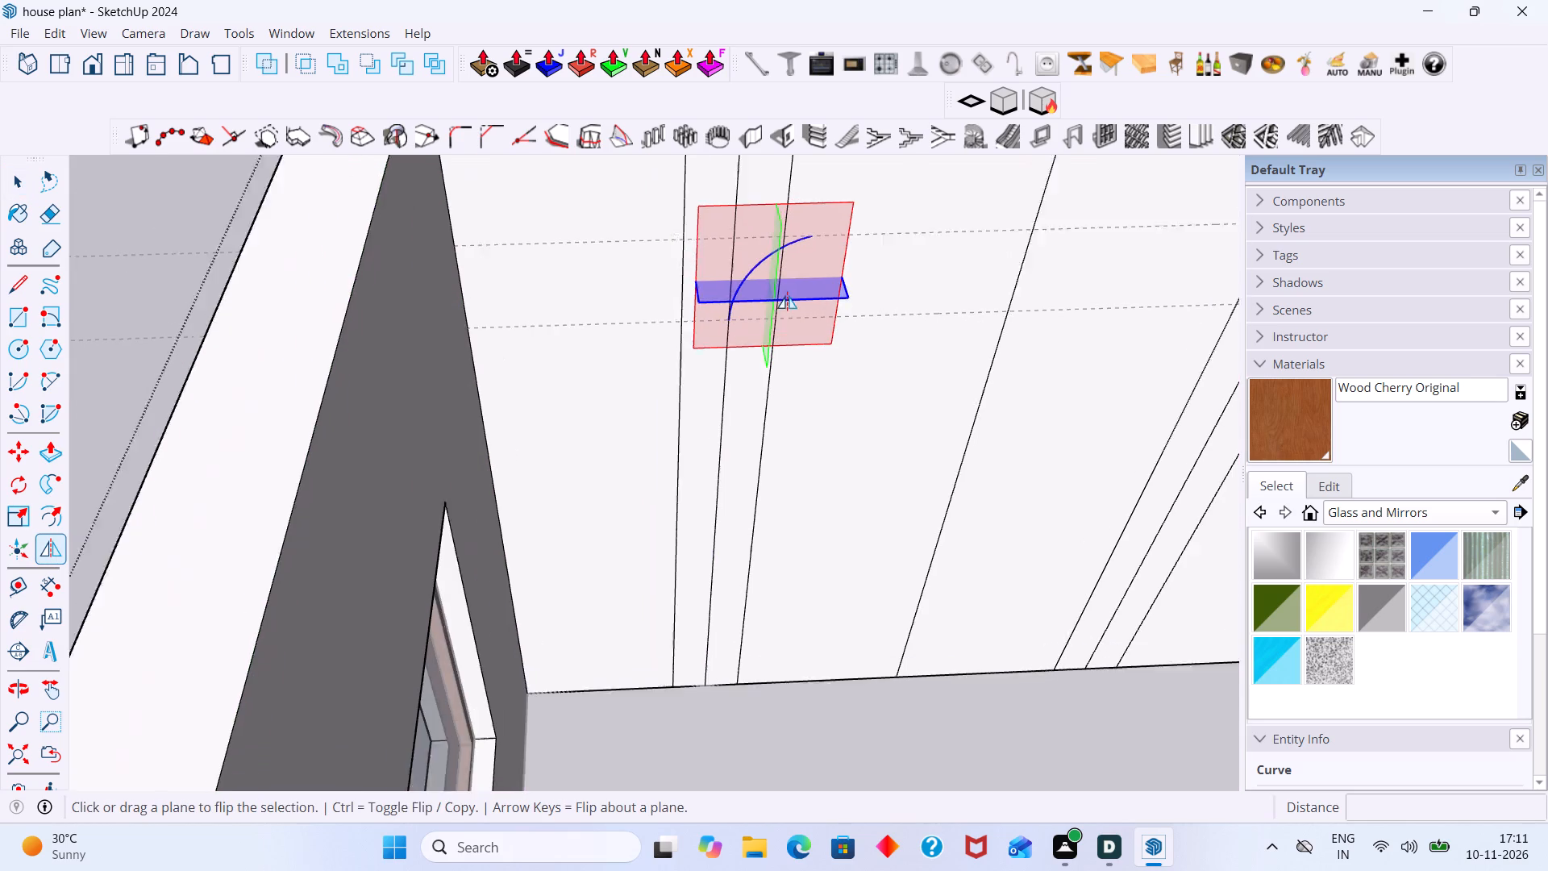
pyautogui.scroll(1, 787, 296)
pyautogui.moveTo(776, 260); pyautogui.dragTo(1056, 207)
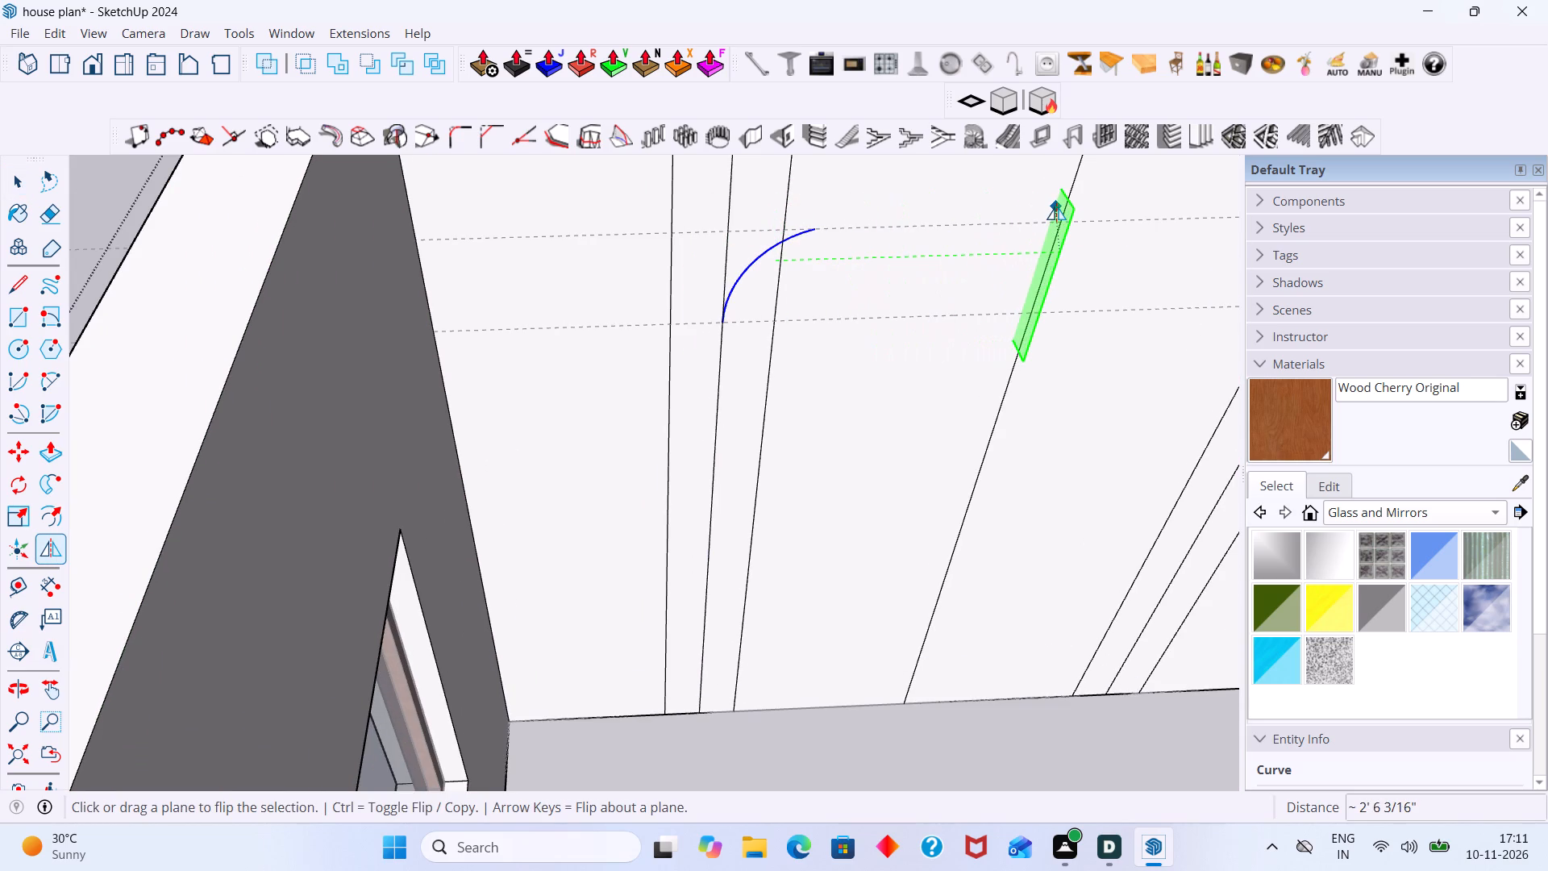
pyautogui.moveTo(1056, 207); pyautogui.dragTo(1065, 224)
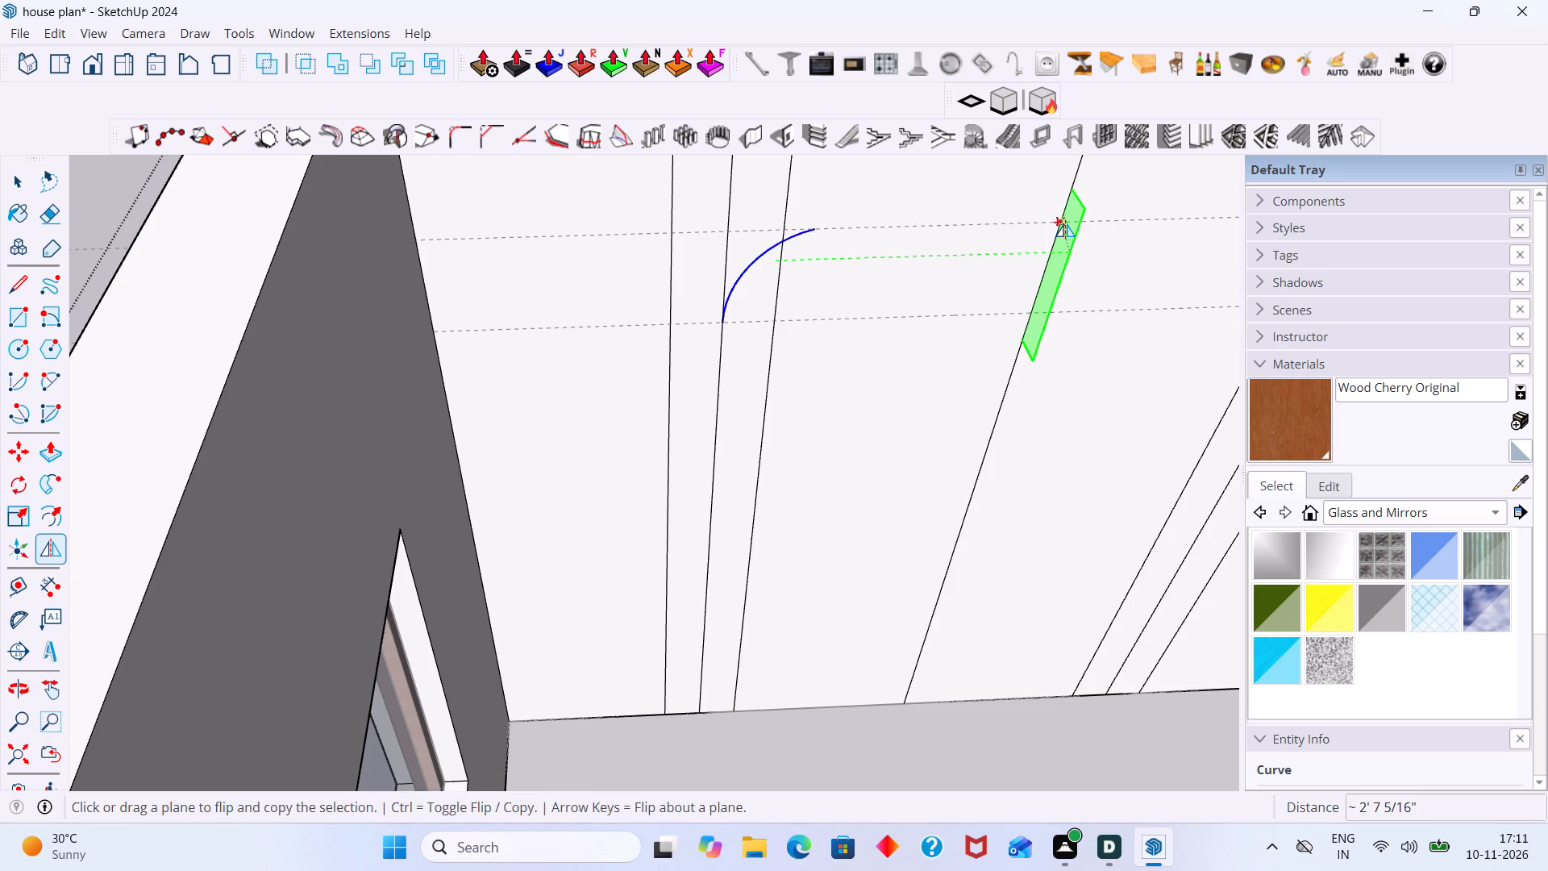
pyautogui.scroll(-7, 1065, 224)
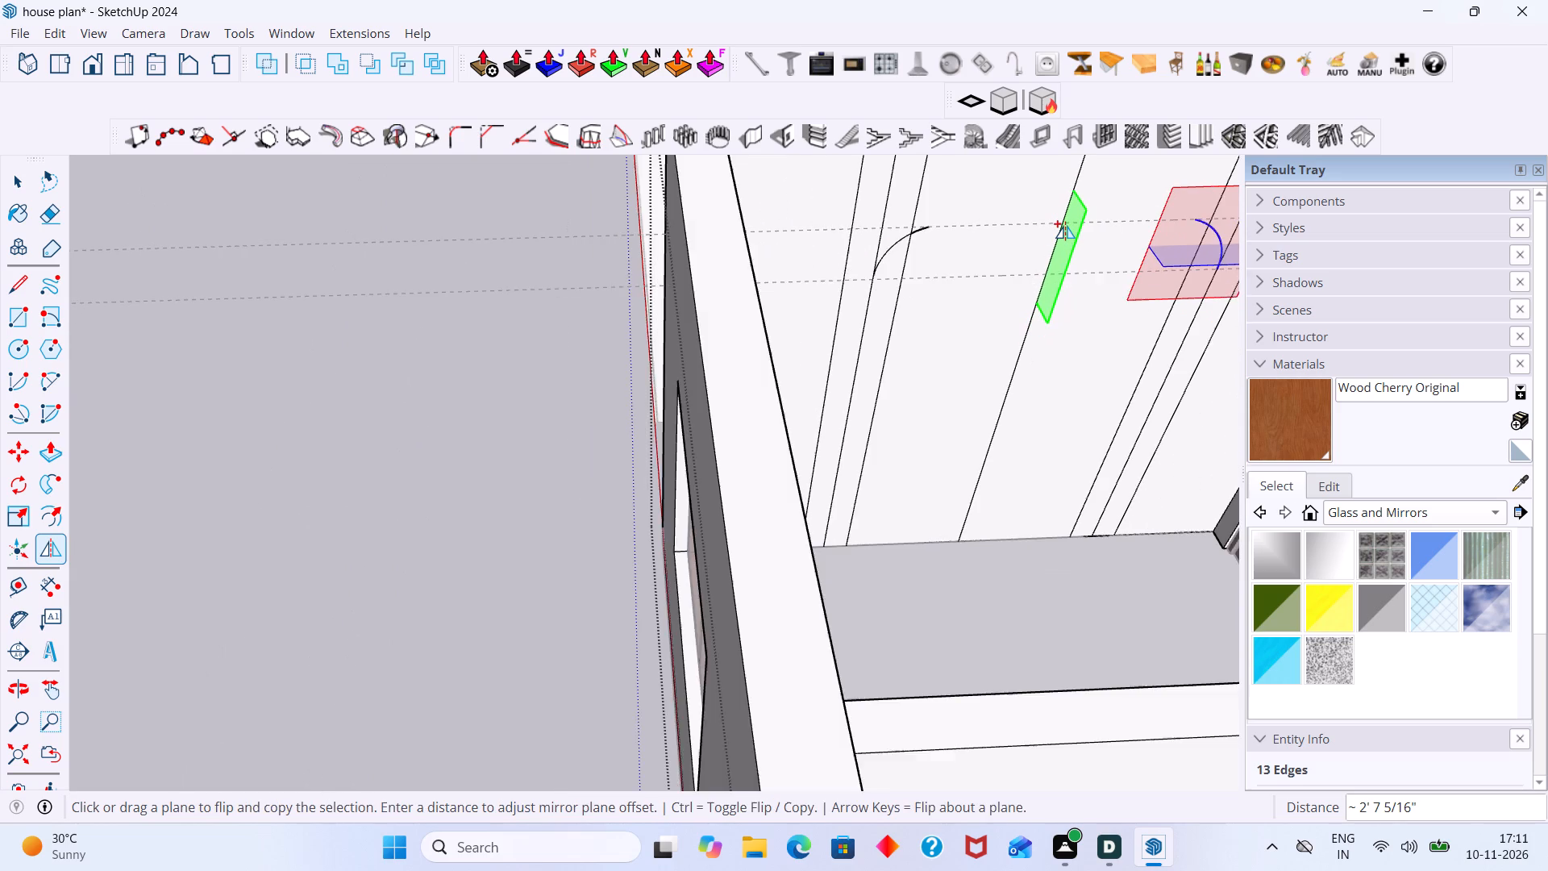
pyautogui.scroll(-2, 1065, 226)
pyautogui.press('space')
pyautogui.click(590, 350)
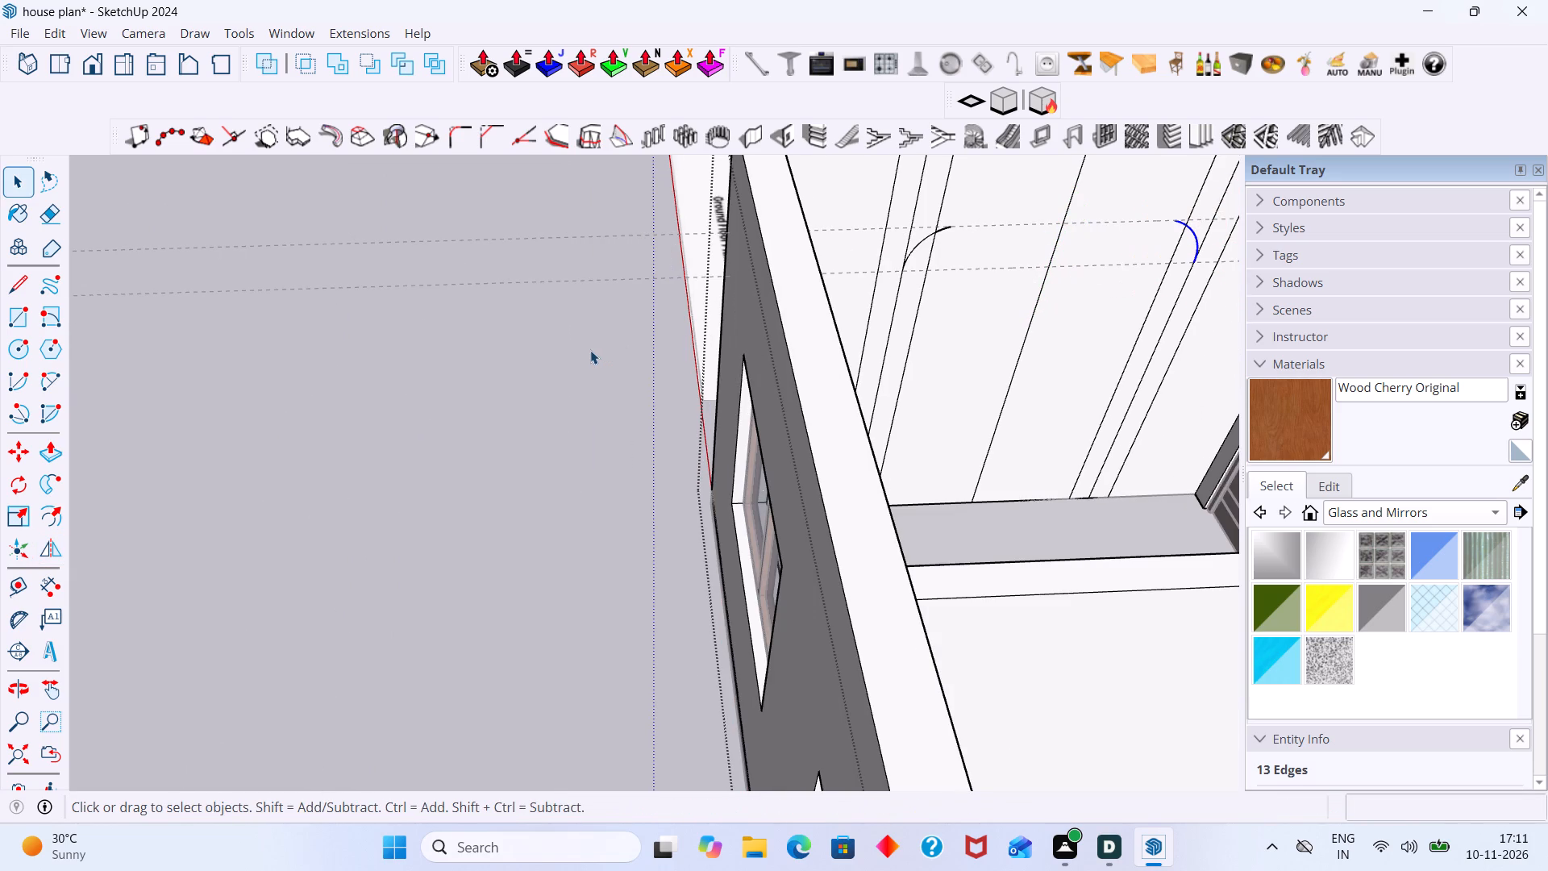
# Draw a straight line about 4' 5 5/16" long along the upper guide, joining the top ends of the two corner arcs.
pyautogui.scroll(-1, 643, 344)
pyautogui.keyDown('shift'); pyautogui.moveTo(630, 332); pyautogui.dragTo(307, 360, button='middle'); pyautogui.keyUp('shift')
pyautogui.scroll(7, 410, 289)
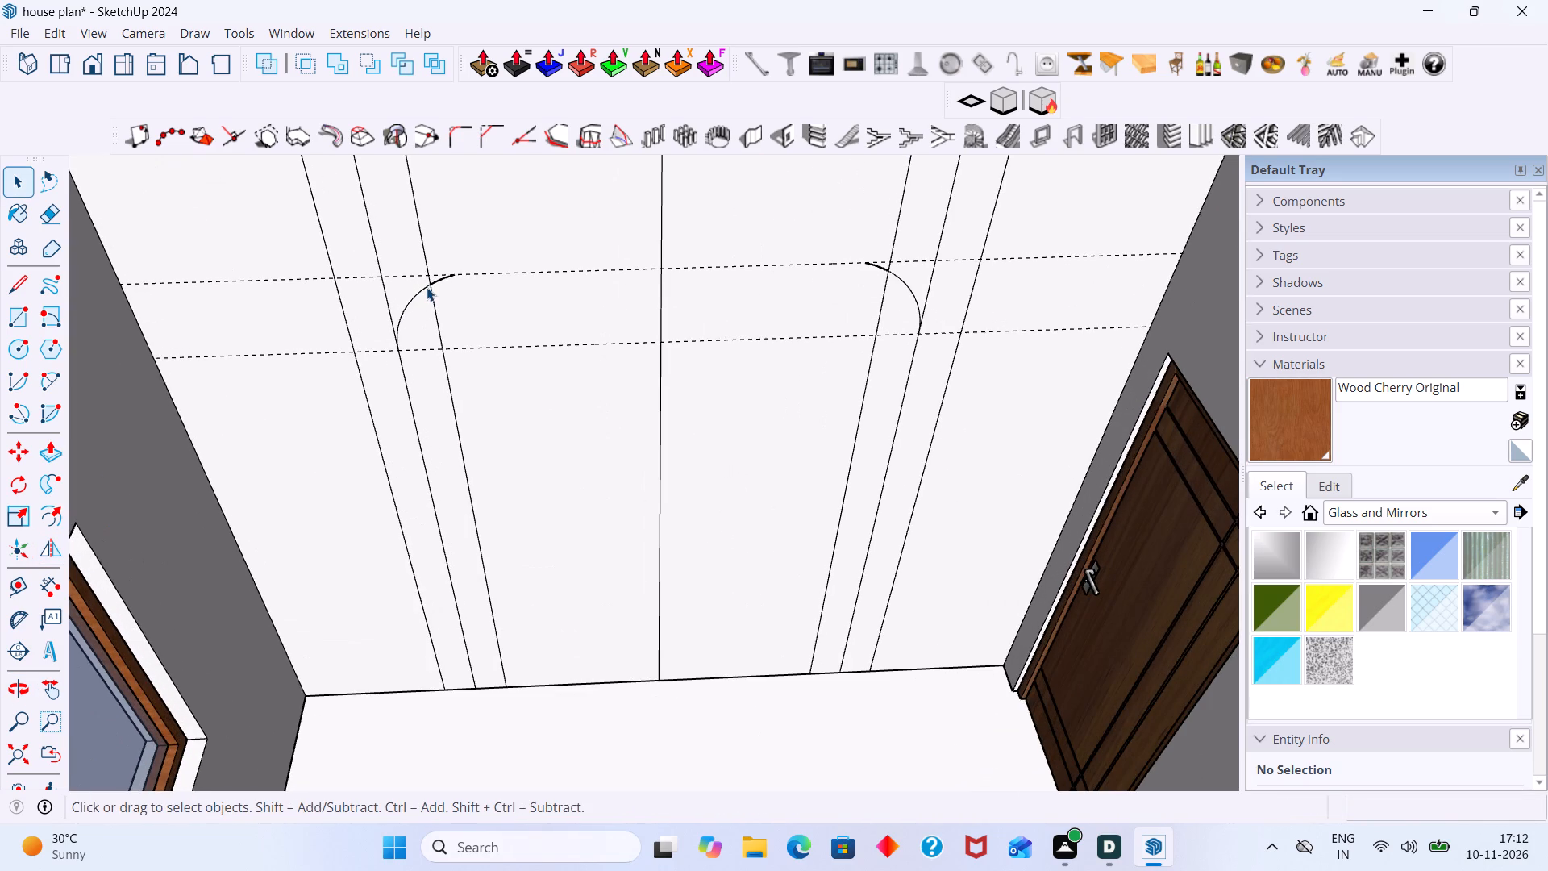
pyautogui.press('l')
pyautogui.scroll(1, 439, 273)
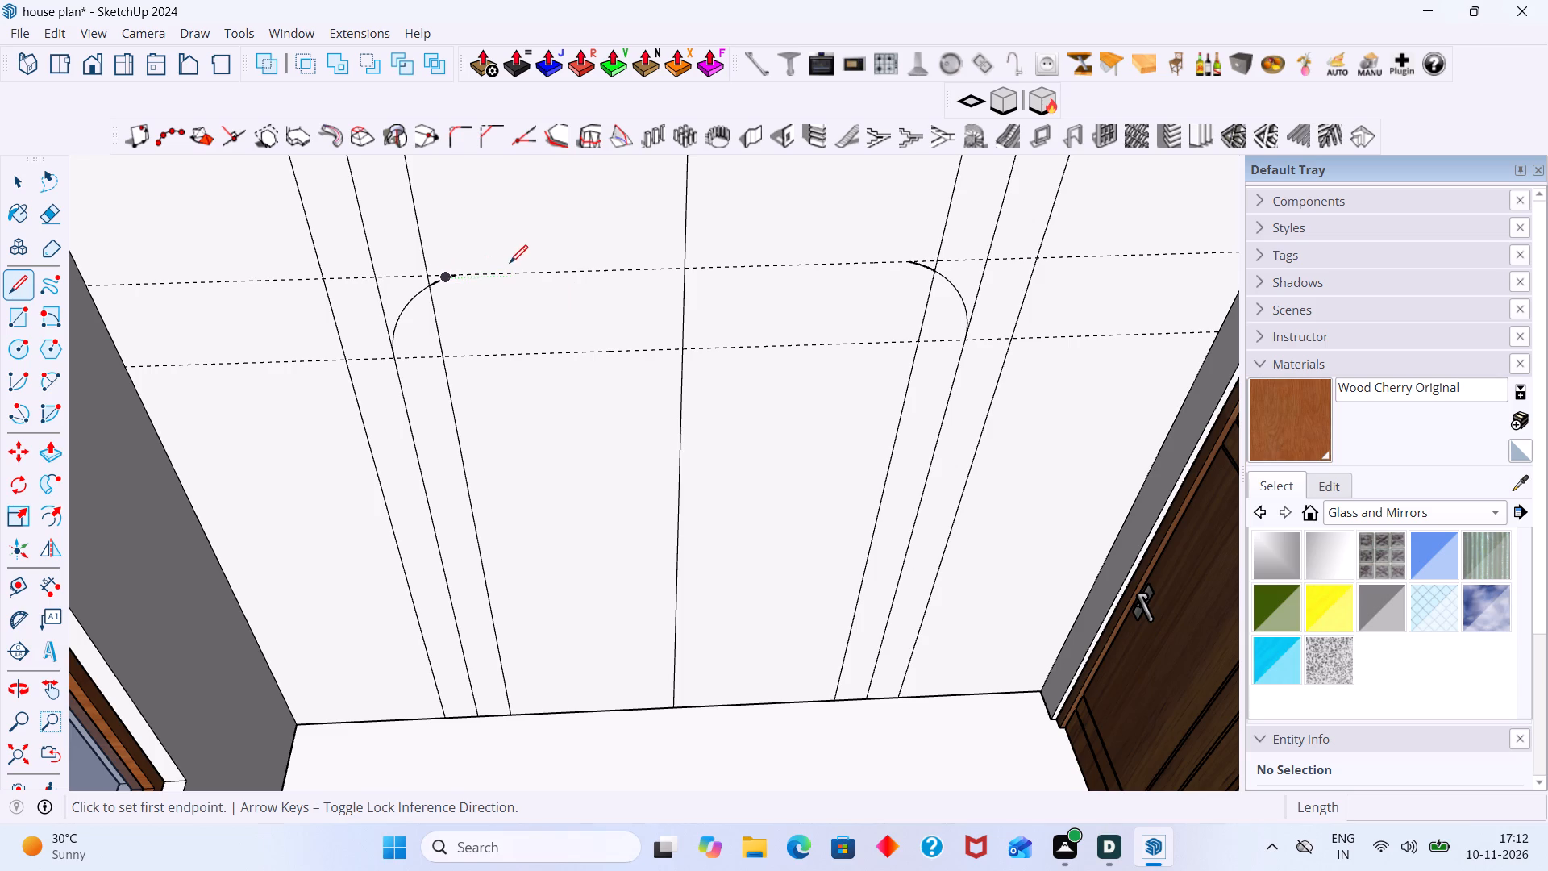
pyautogui.click(456, 275)
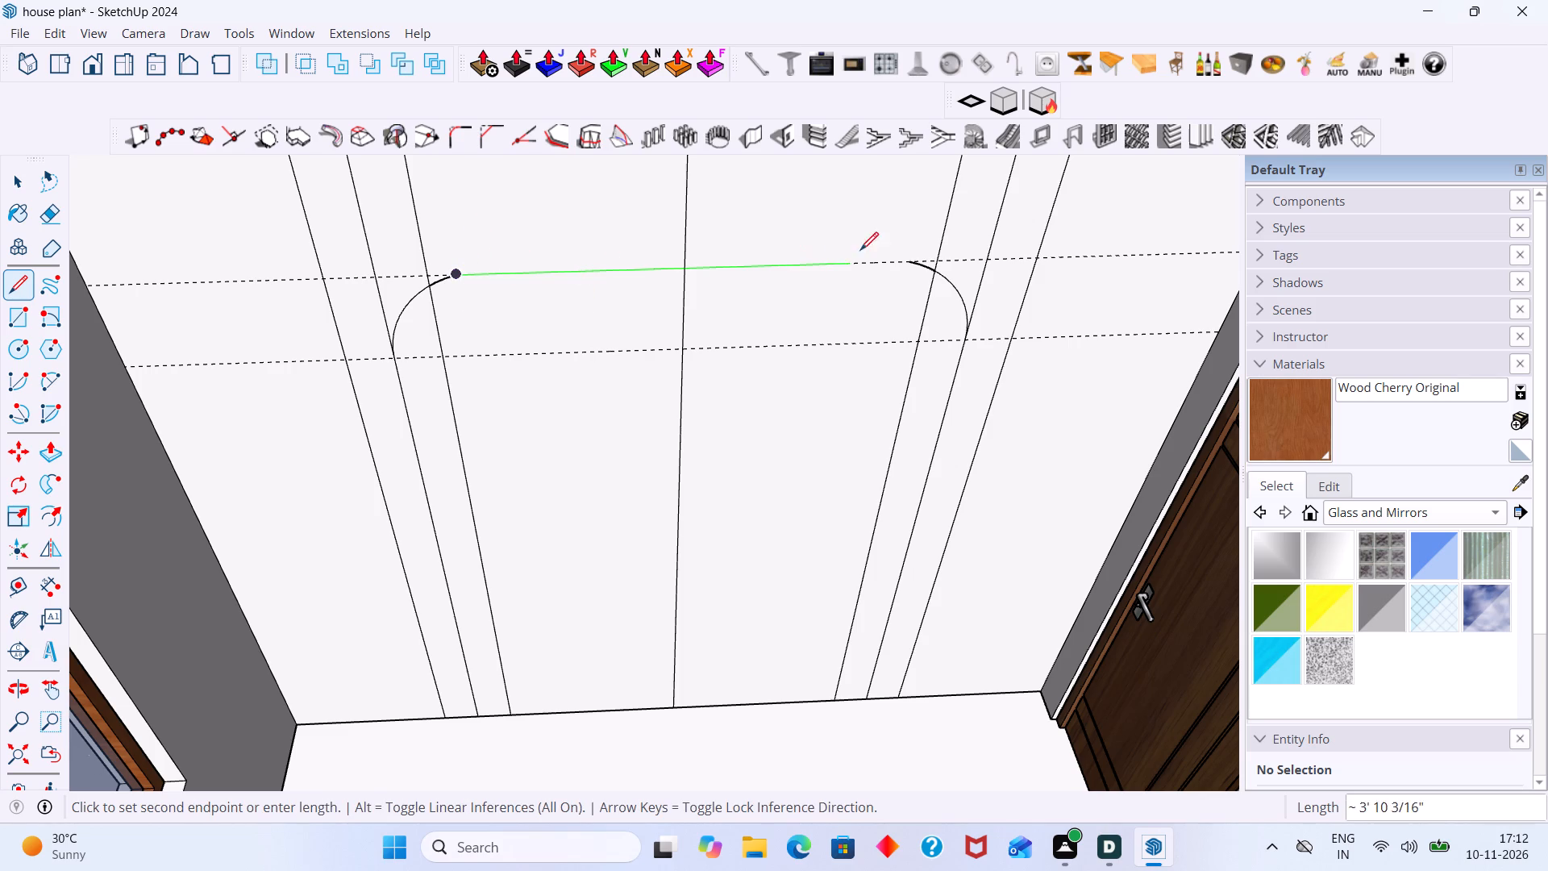
pyautogui.click(912, 258)
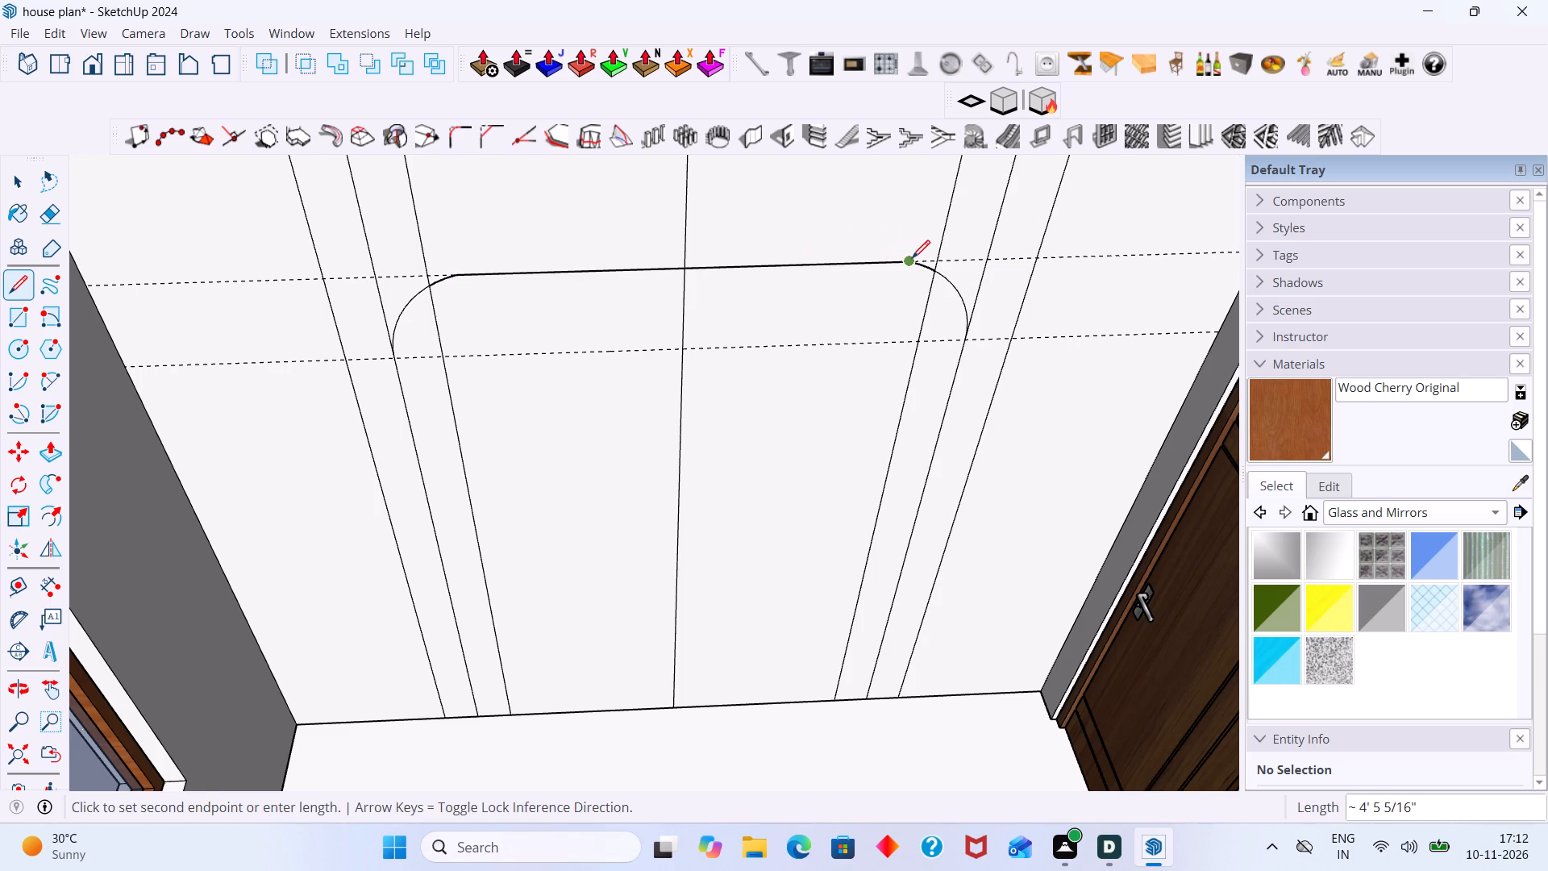
pyautogui.press('space')
# Draw a tangent arc, about 1' 3 15/16" across, from the outermost window-side panel line at the lower guide outward to the upper guide.
pyautogui.scroll(-5, 714, 301)
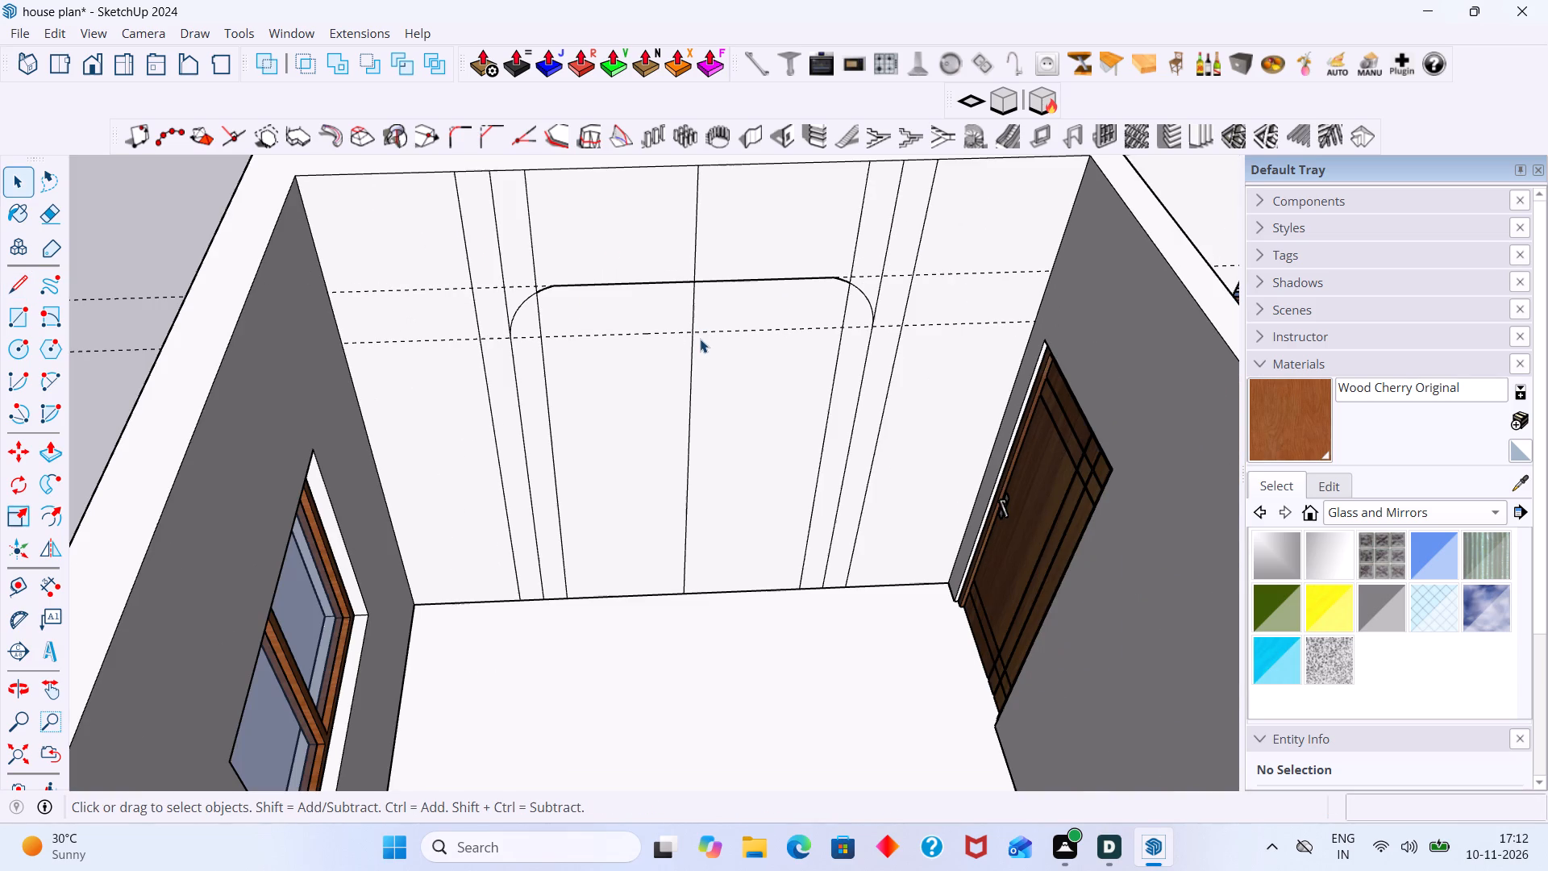
pyautogui.moveTo(697, 338); pyautogui.dragTo(732, 306, button='middle')
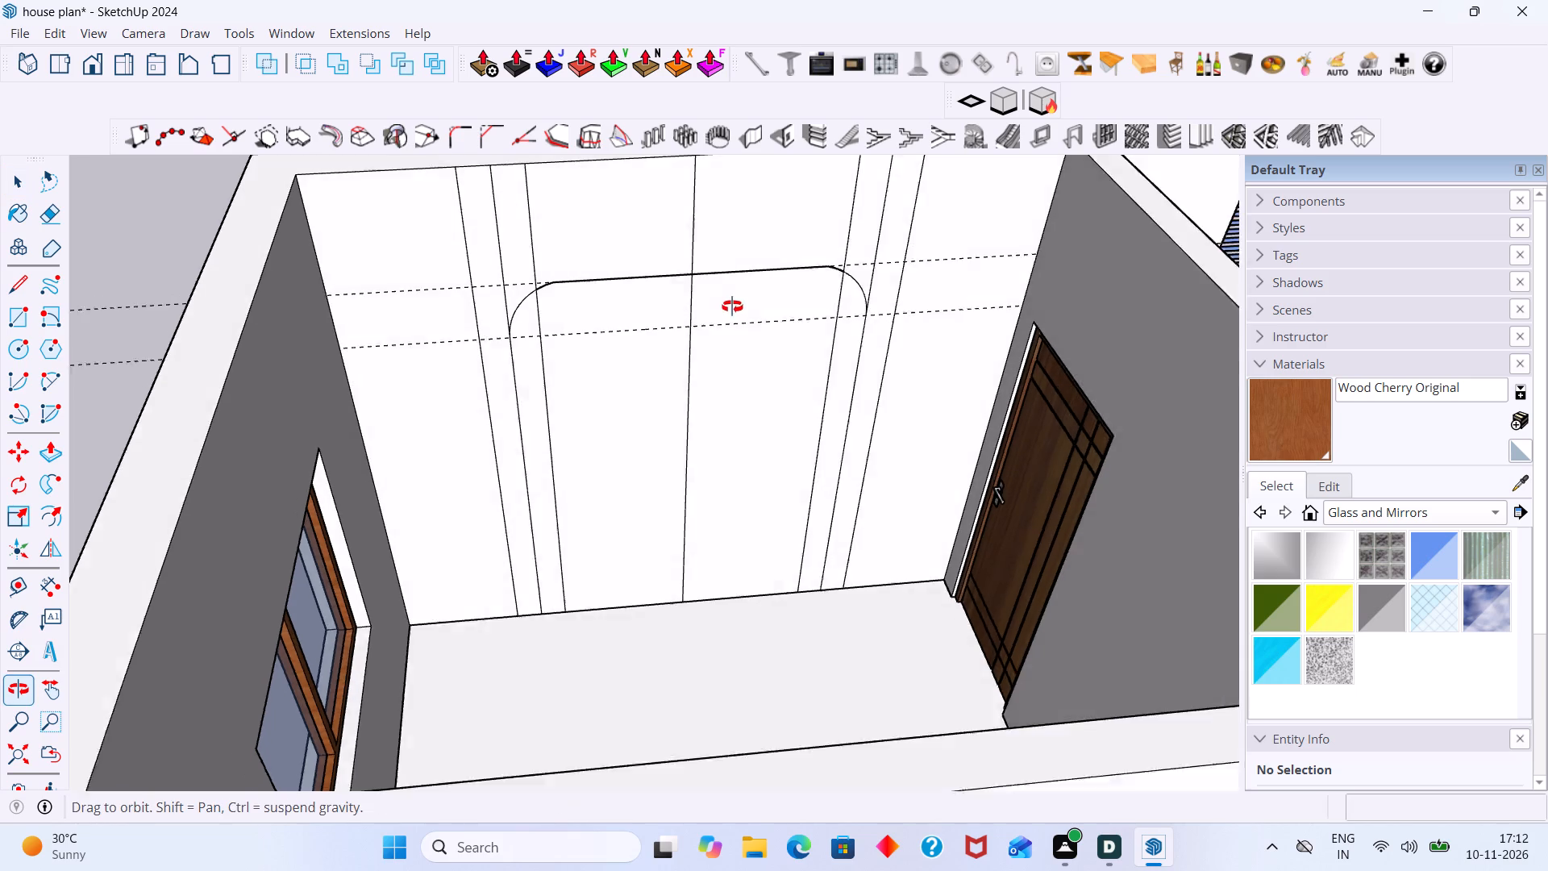
pyautogui.moveTo(732, 306); pyautogui.dragTo(747, 298, button='middle')
pyautogui.scroll(4, 517, 322)
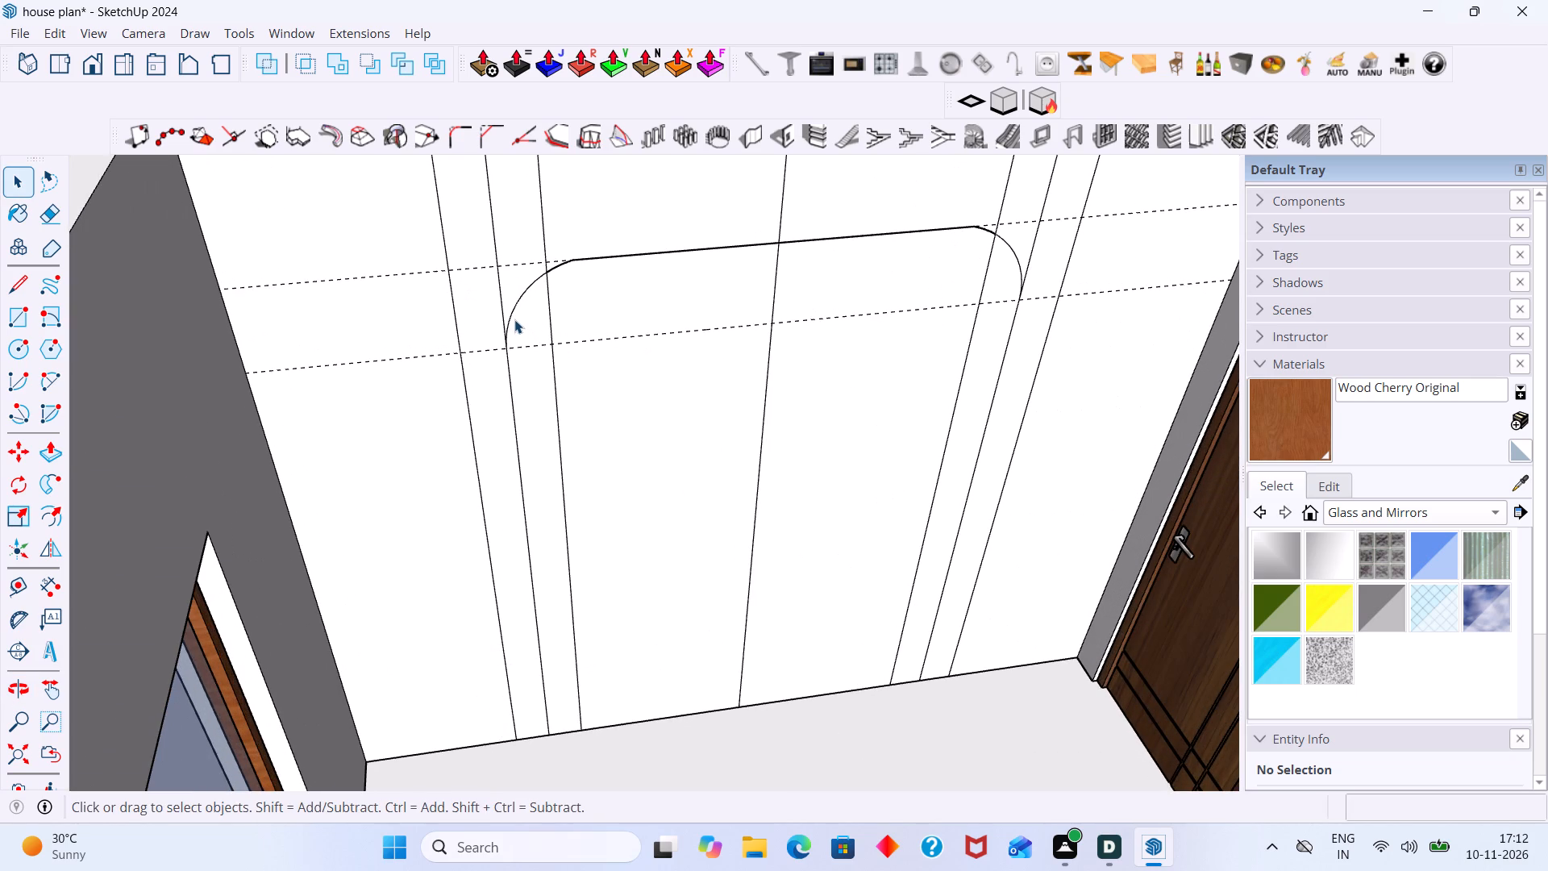
pyautogui.scroll(2, 526, 319)
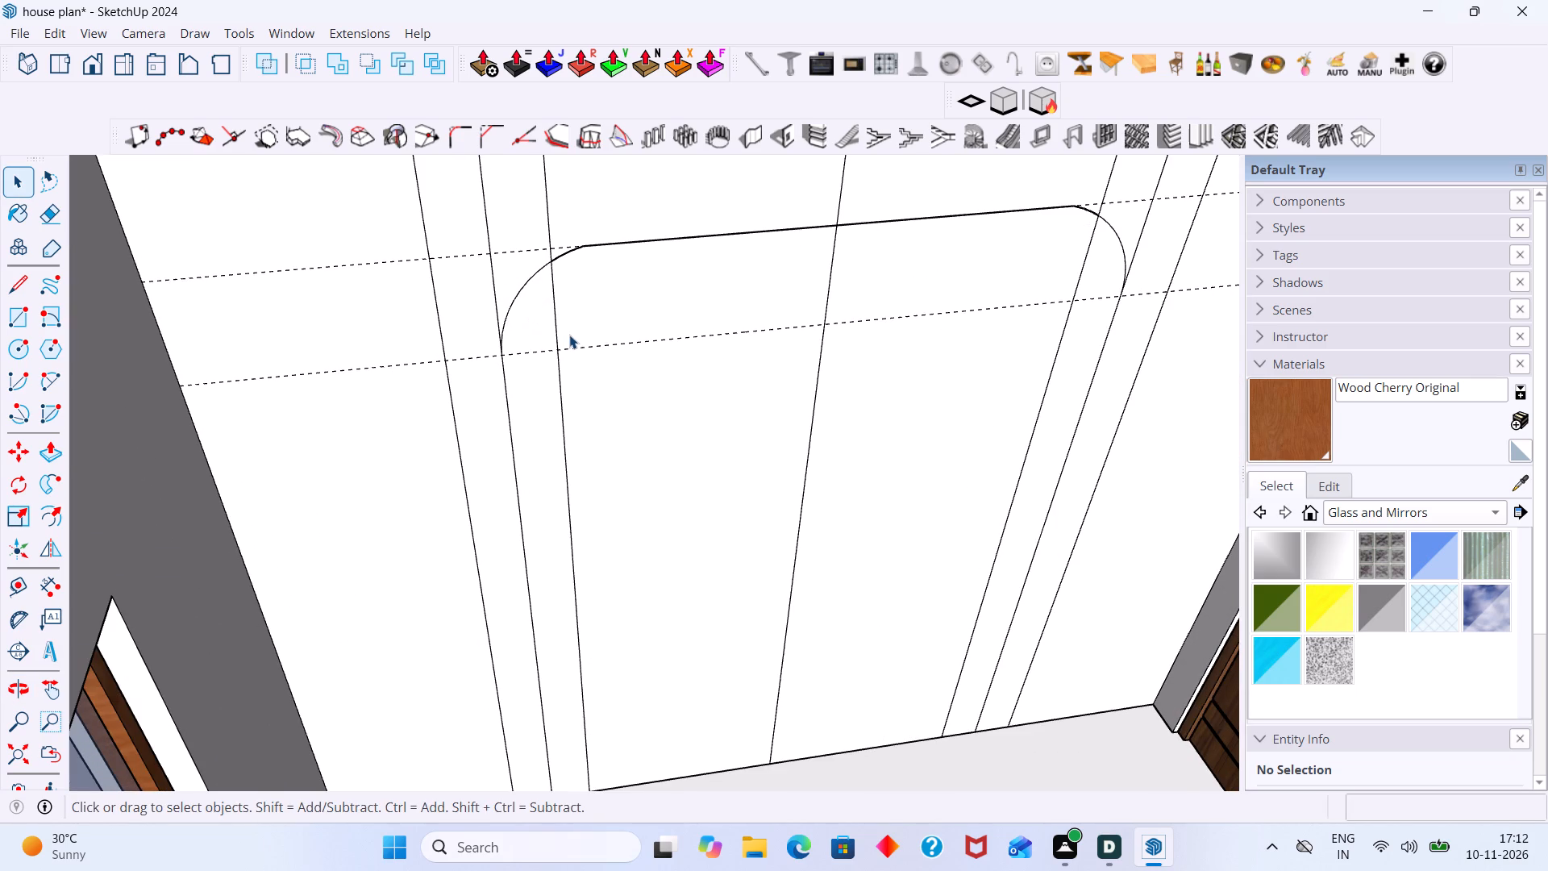
pyautogui.scroll(-2, 568, 335)
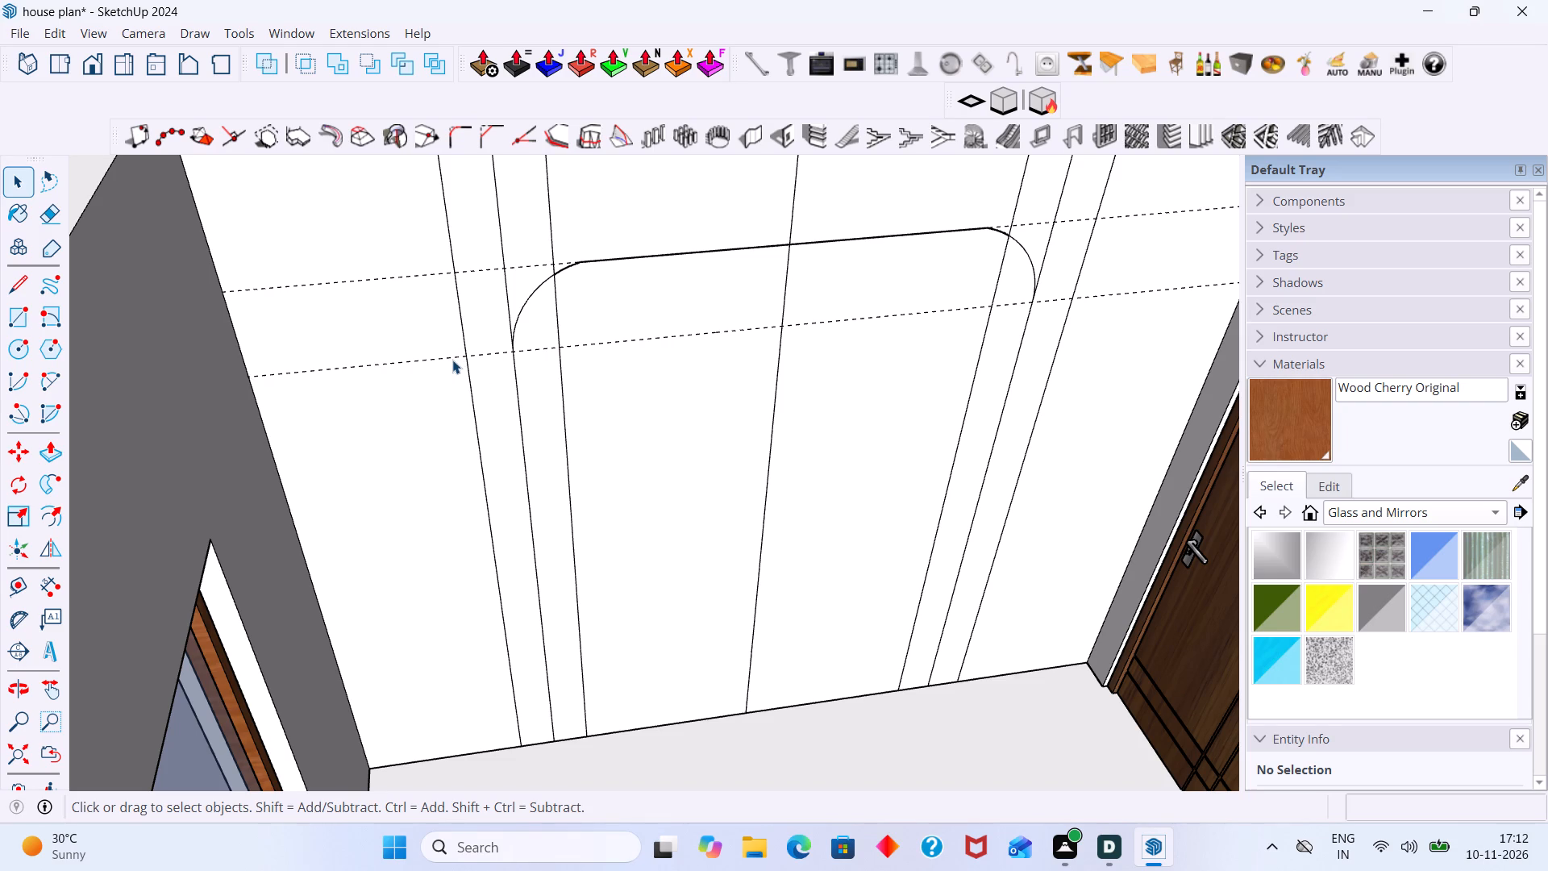
pyautogui.press('a')
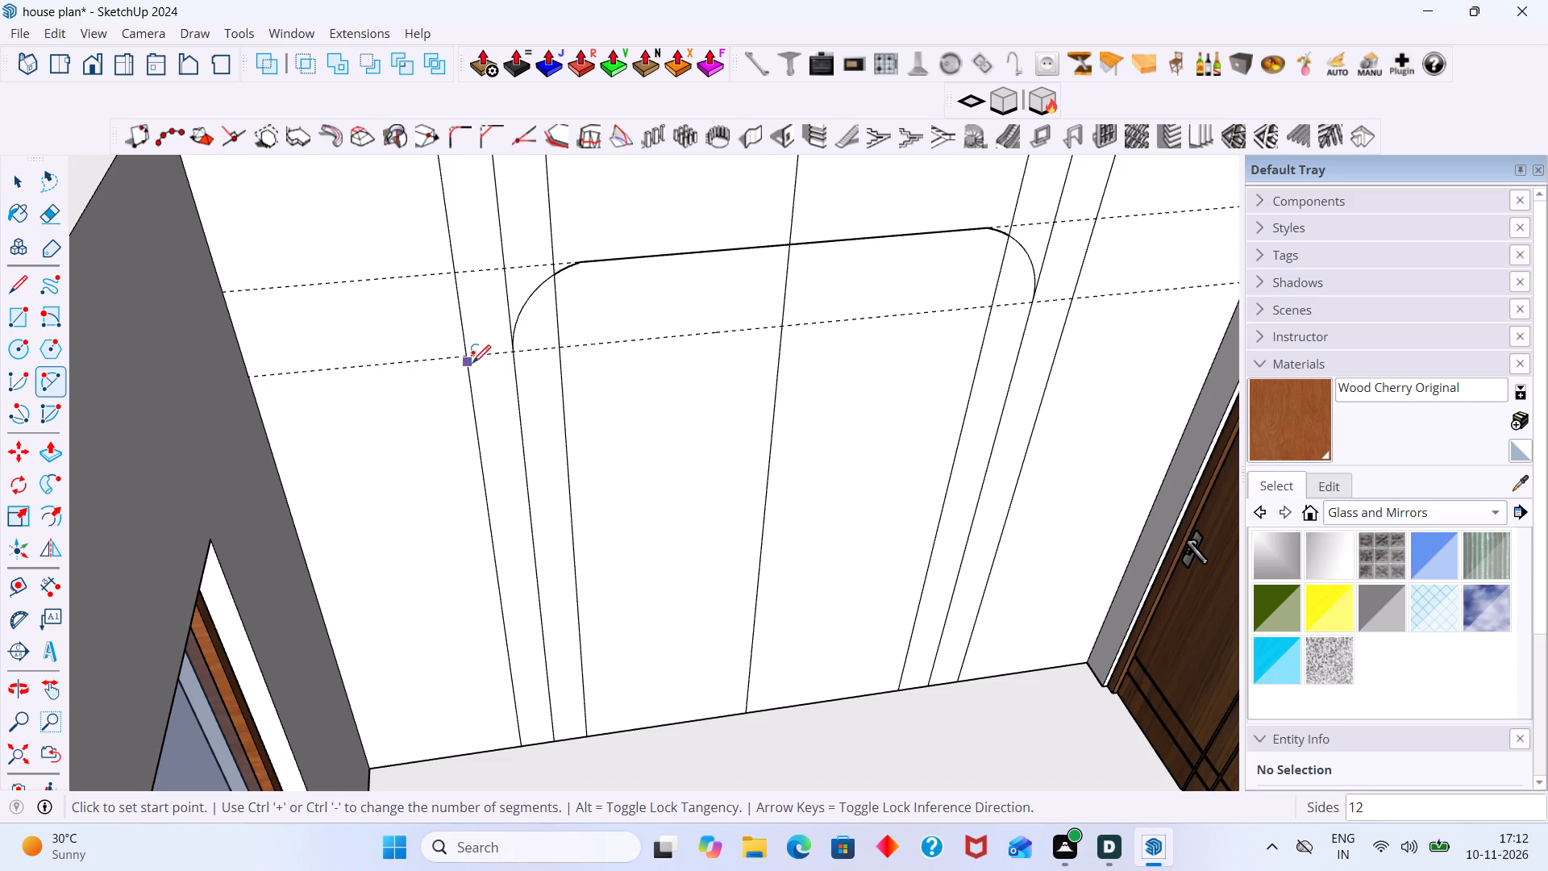
pyautogui.click(465, 360)
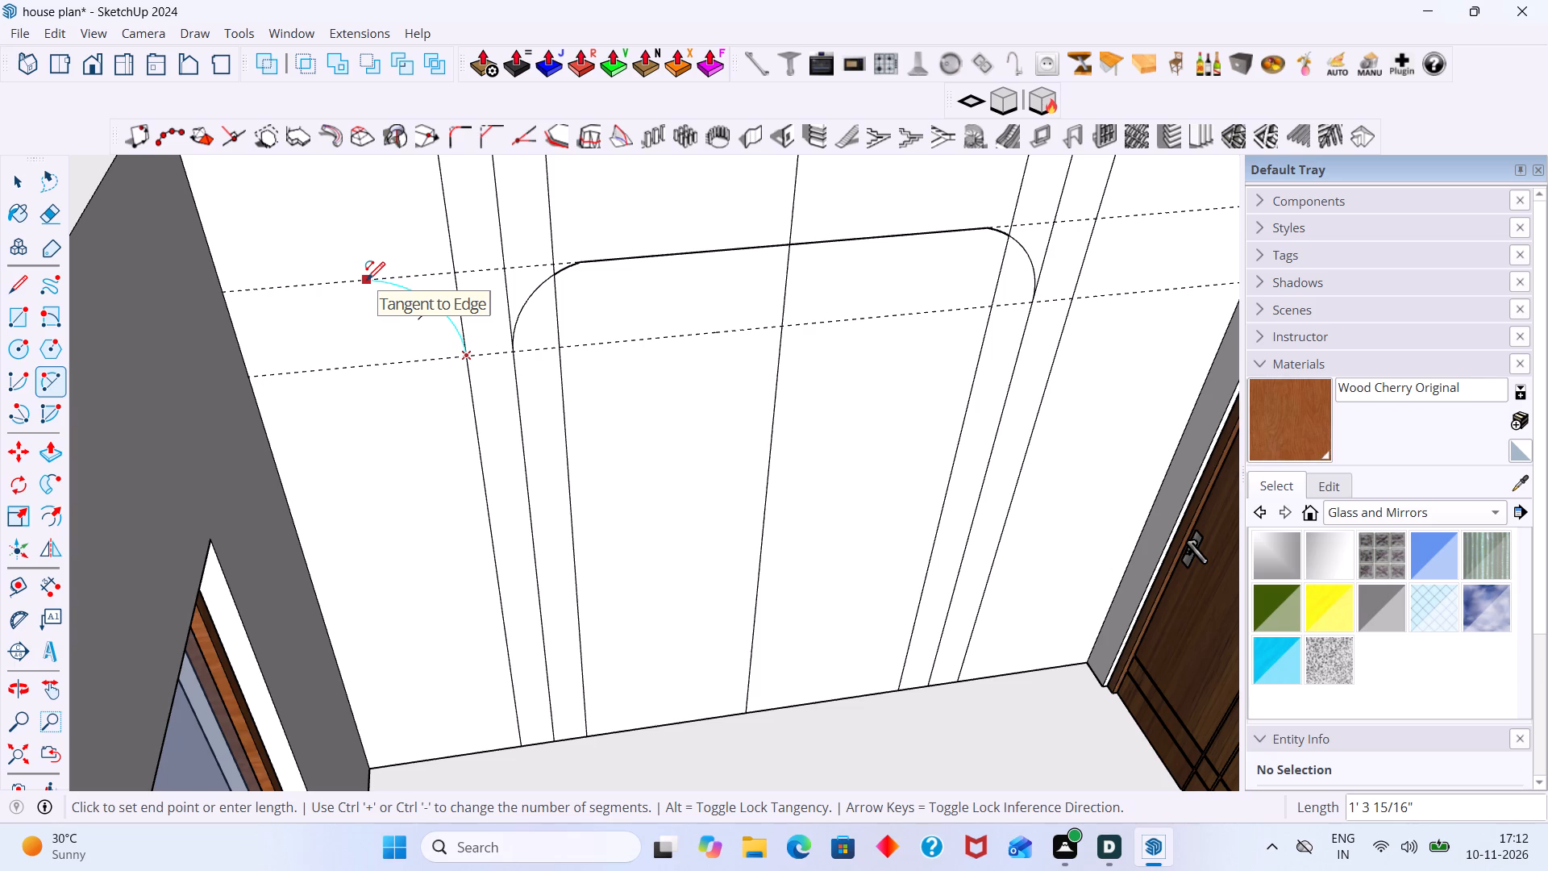
pyautogui.click(367, 280)
pyautogui.click(367, 280)
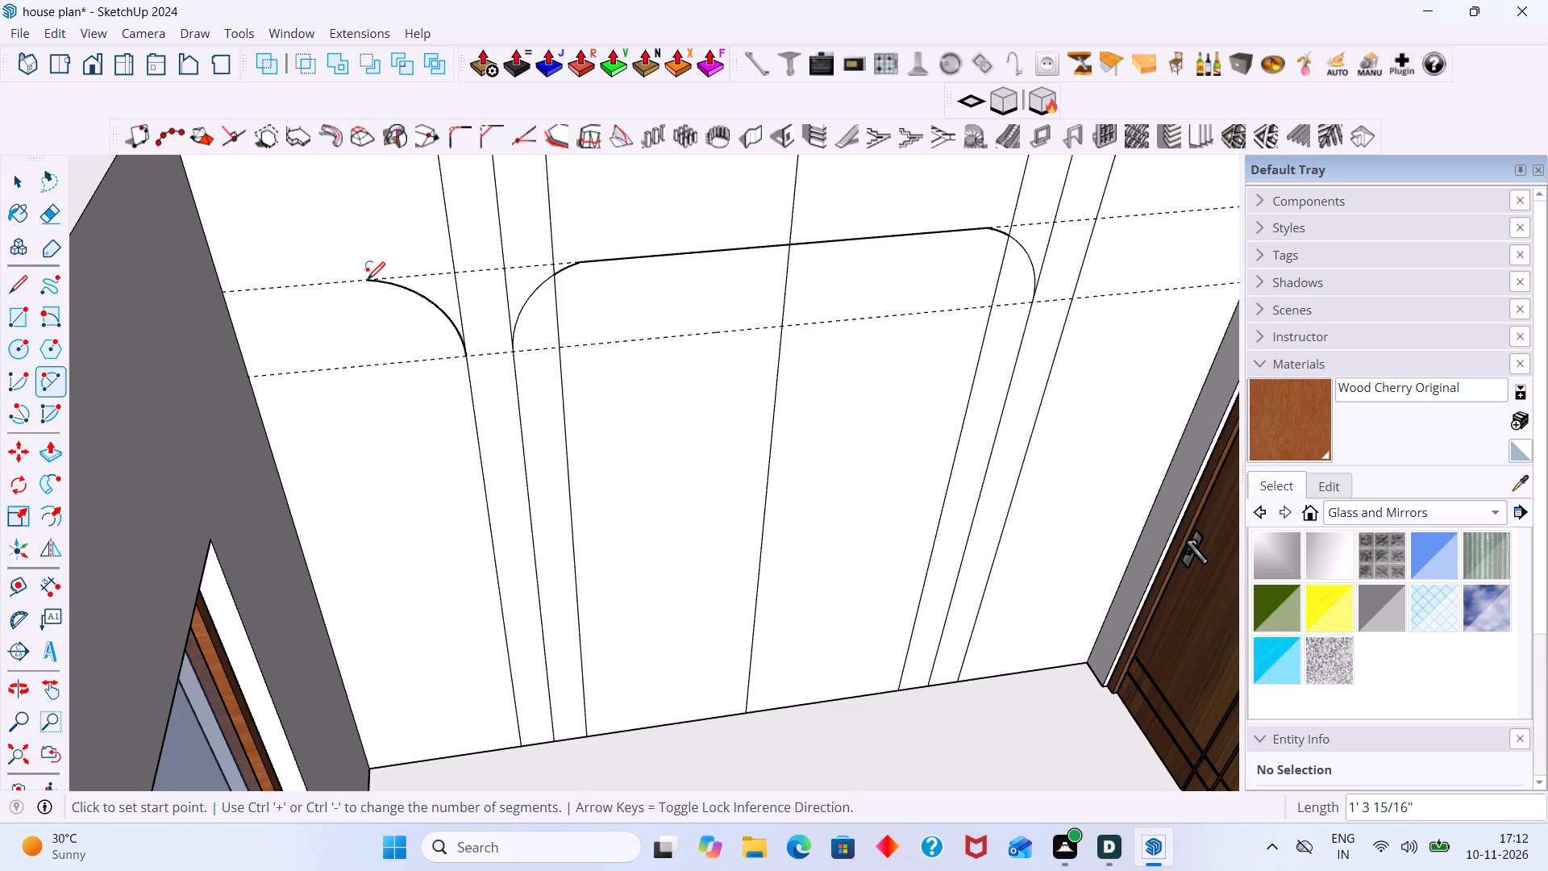
pyautogui.press('space')
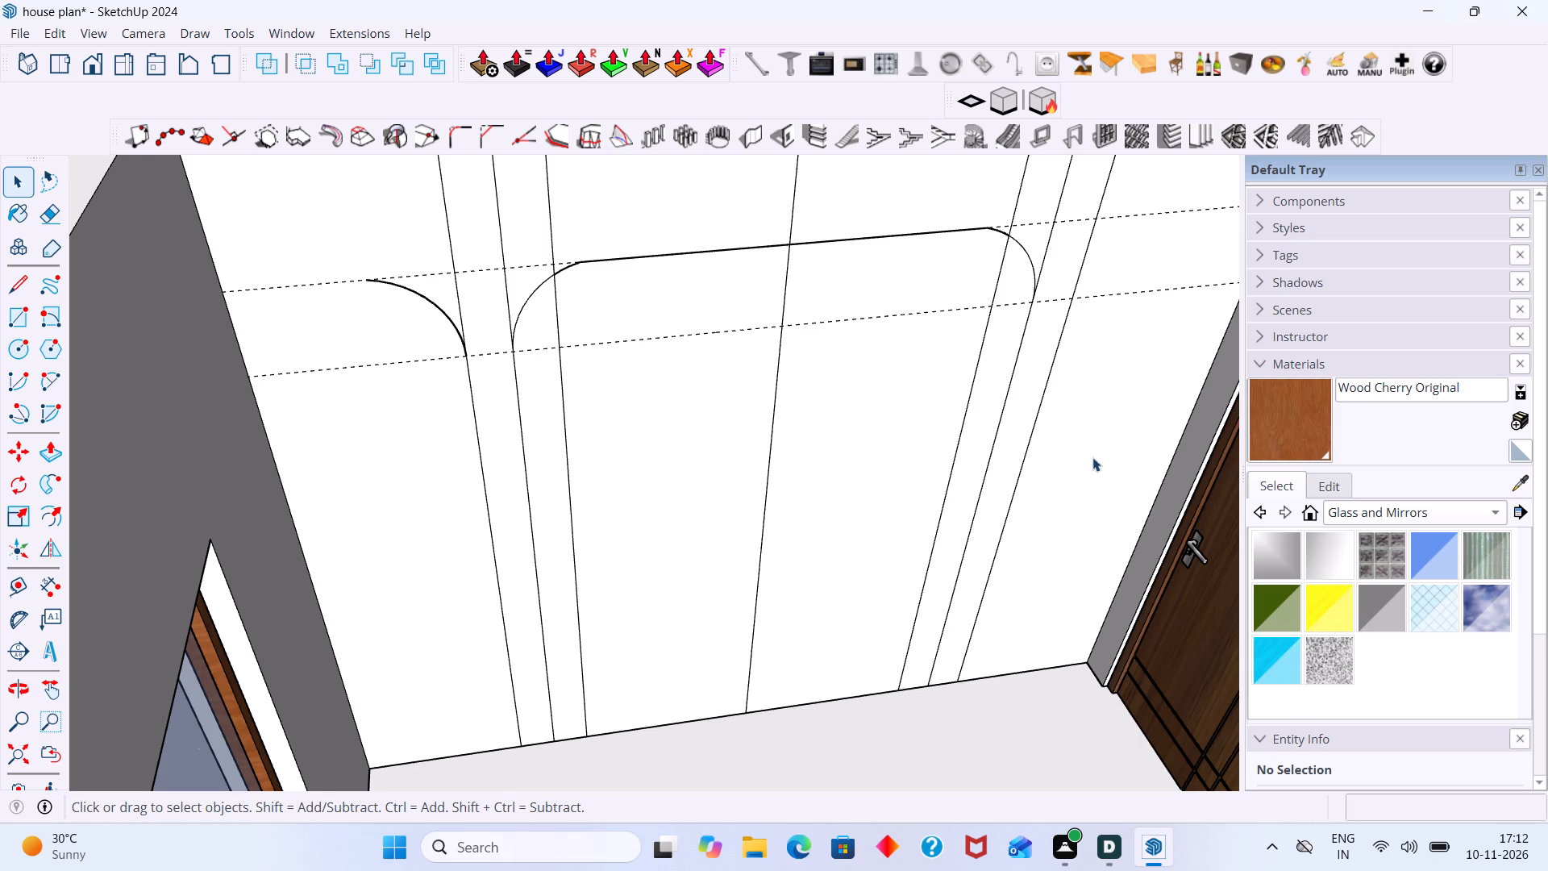
# Draw a line about 1' 4 5/8" long along the upper guide from the outer arc's top end to the window-side wall corner.
pyautogui.scroll(-20, 668, 546)
pyautogui.scroll(-3, 668, 546)
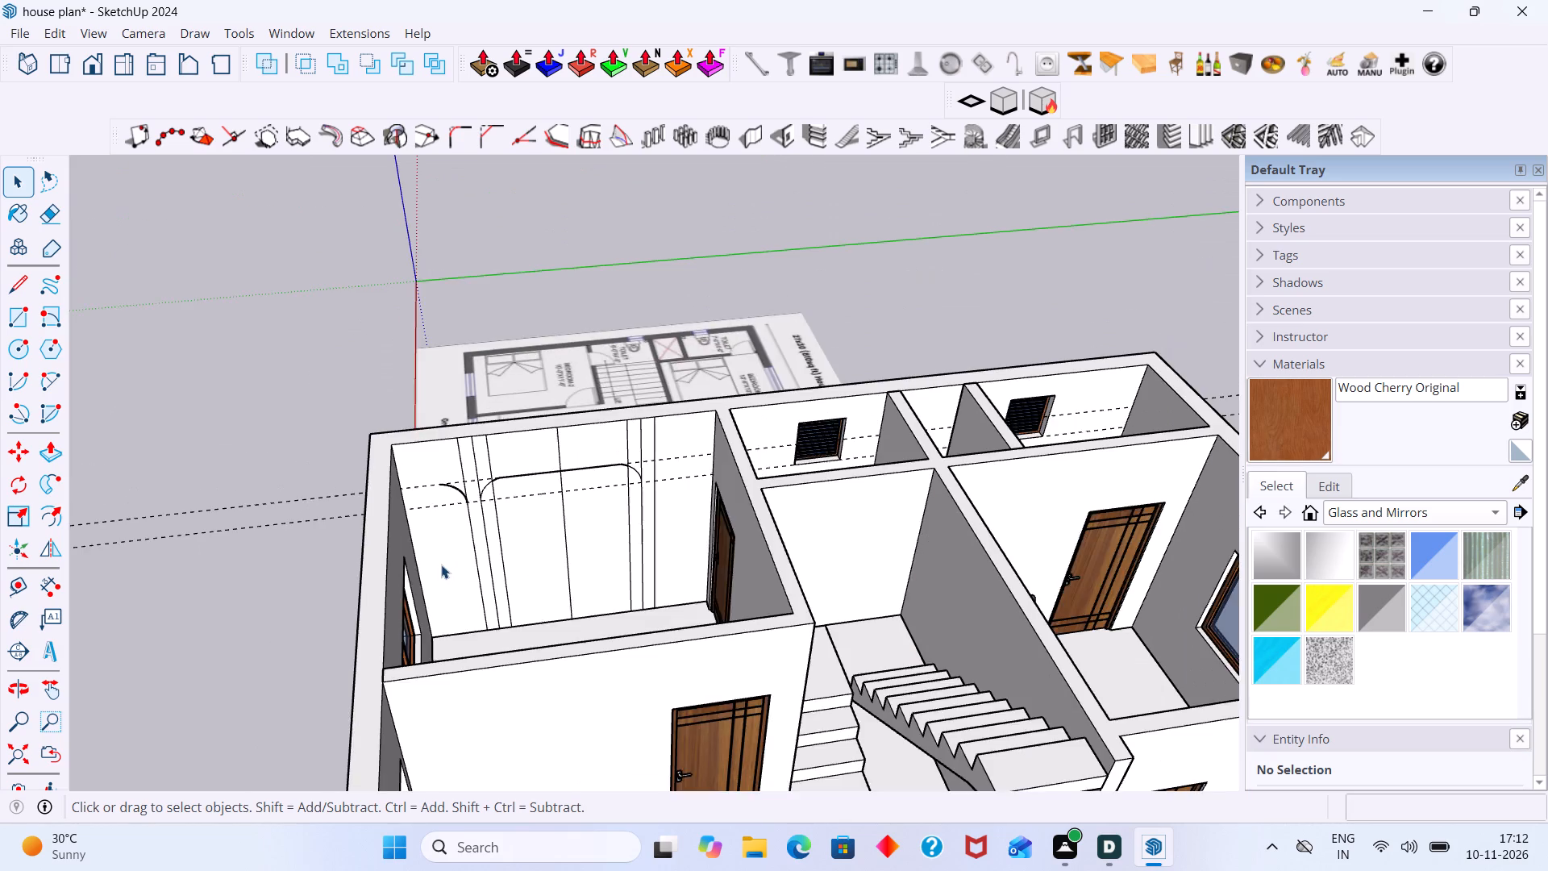
pyautogui.scroll(4, 438, 553)
pyautogui.press('l')
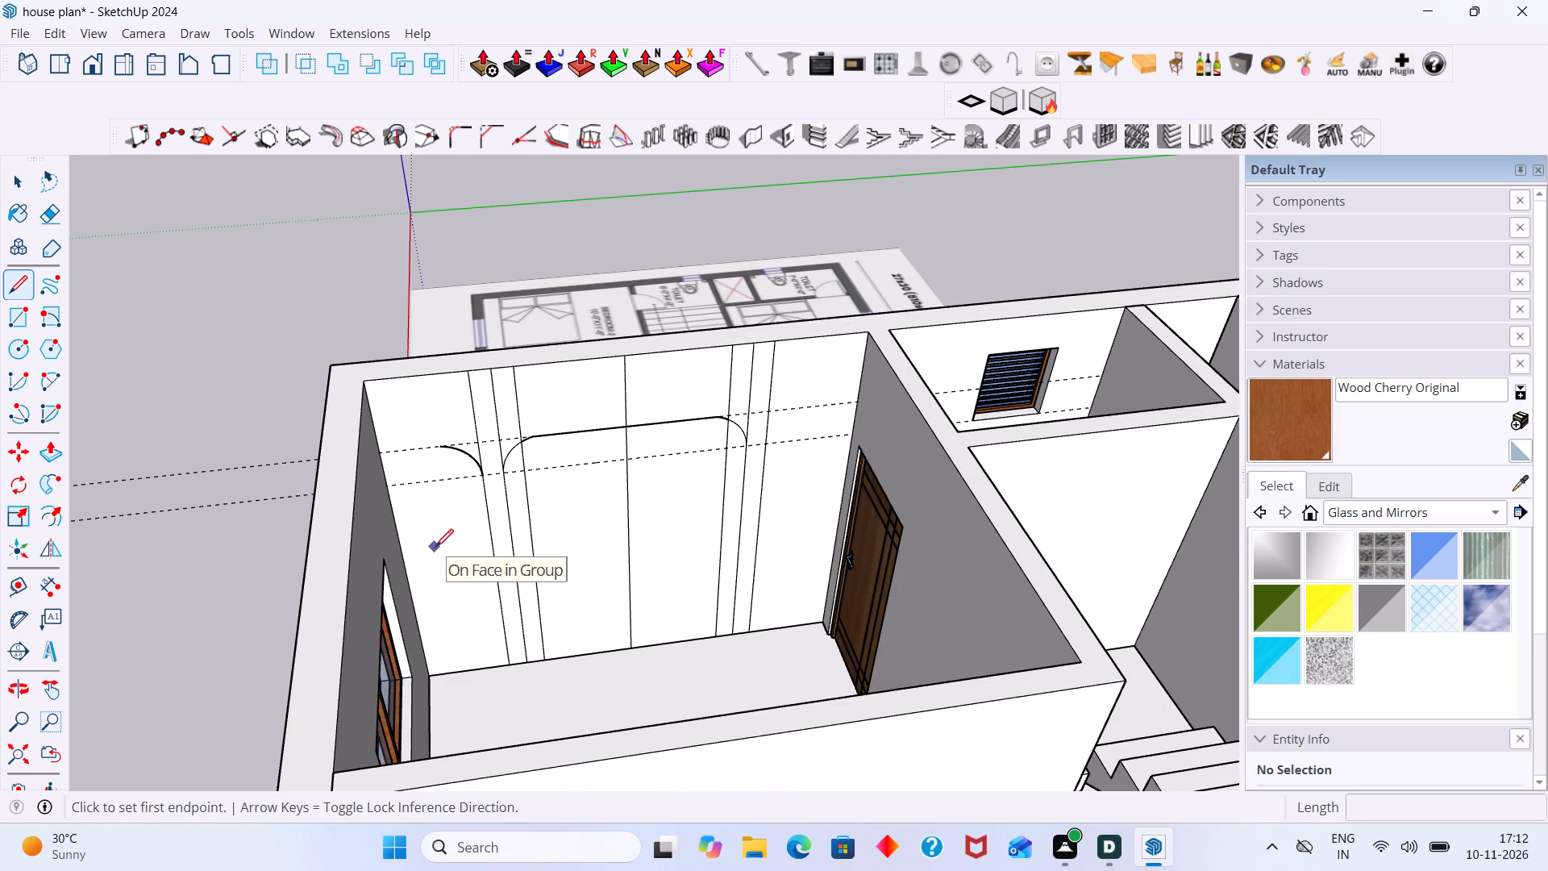
pyautogui.scroll(9, 362, 432)
pyautogui.click(493, 462)
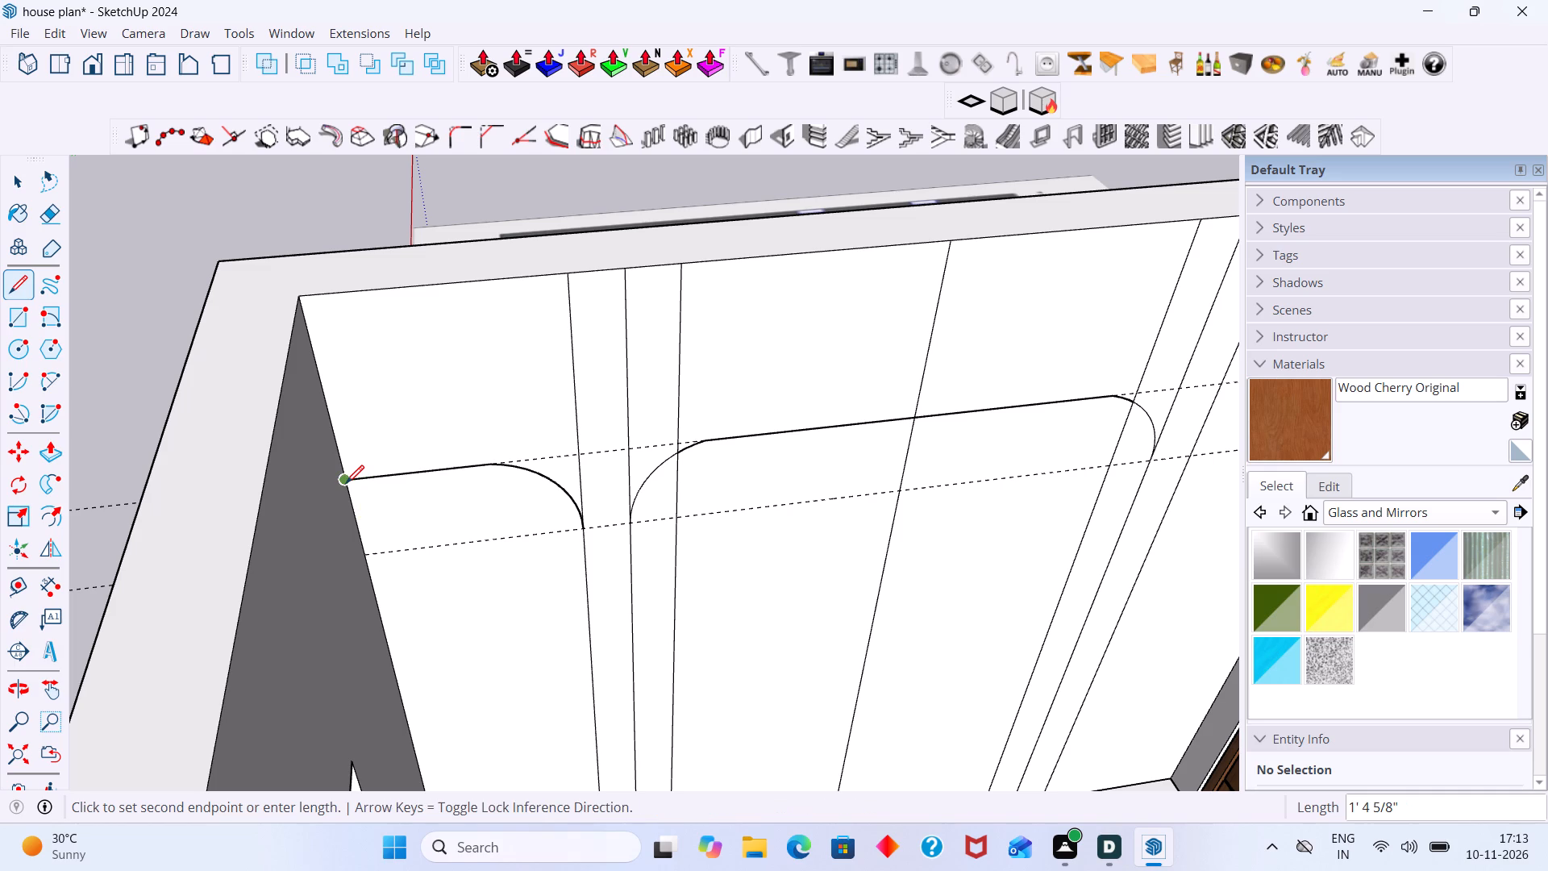
pyautogui.press('space')
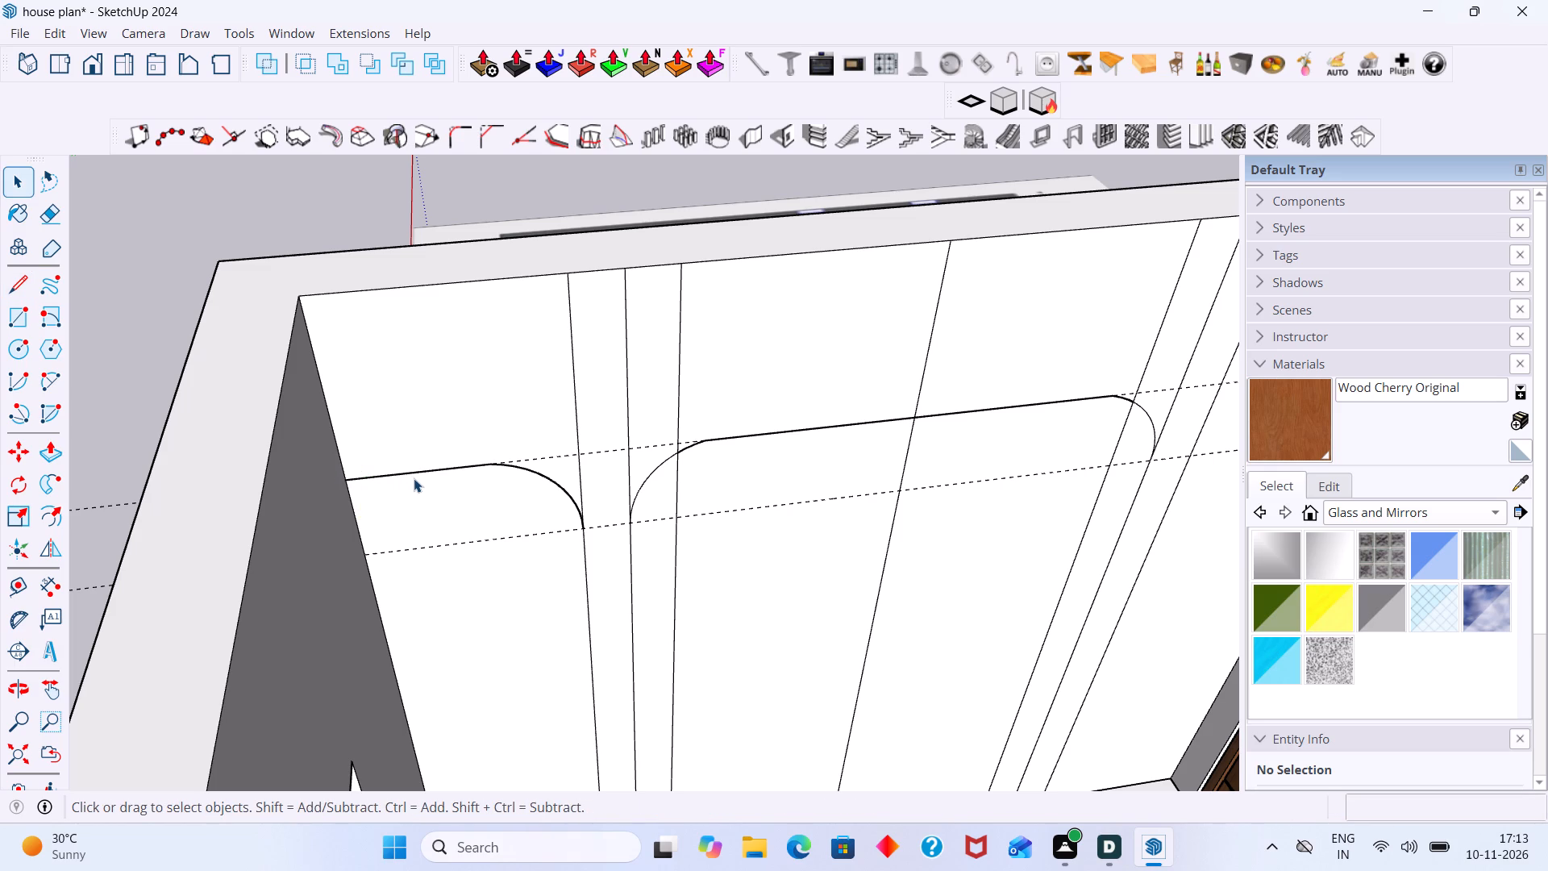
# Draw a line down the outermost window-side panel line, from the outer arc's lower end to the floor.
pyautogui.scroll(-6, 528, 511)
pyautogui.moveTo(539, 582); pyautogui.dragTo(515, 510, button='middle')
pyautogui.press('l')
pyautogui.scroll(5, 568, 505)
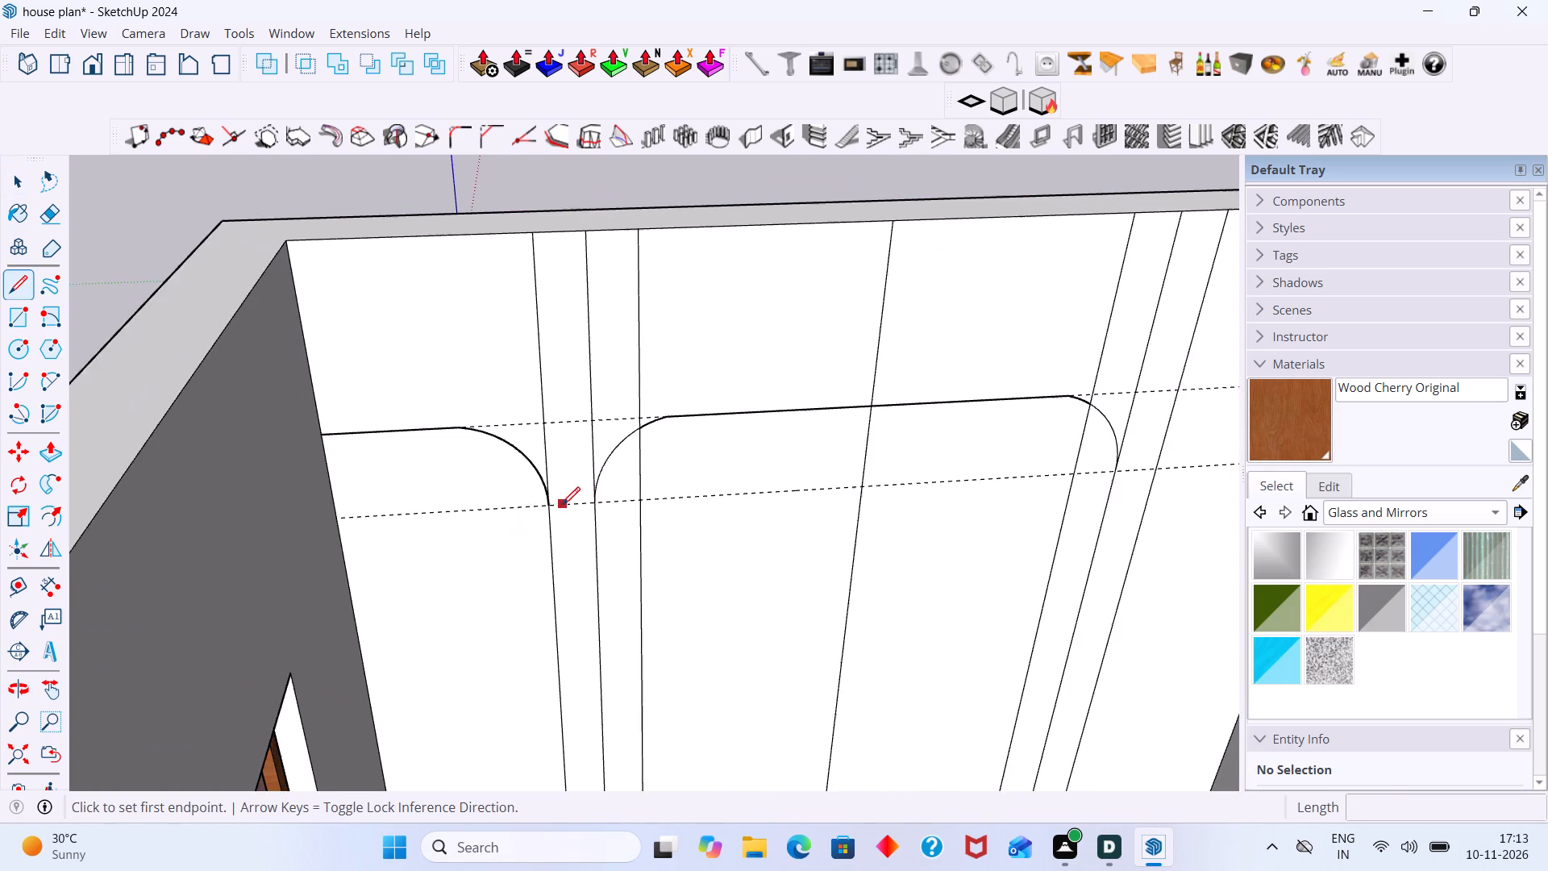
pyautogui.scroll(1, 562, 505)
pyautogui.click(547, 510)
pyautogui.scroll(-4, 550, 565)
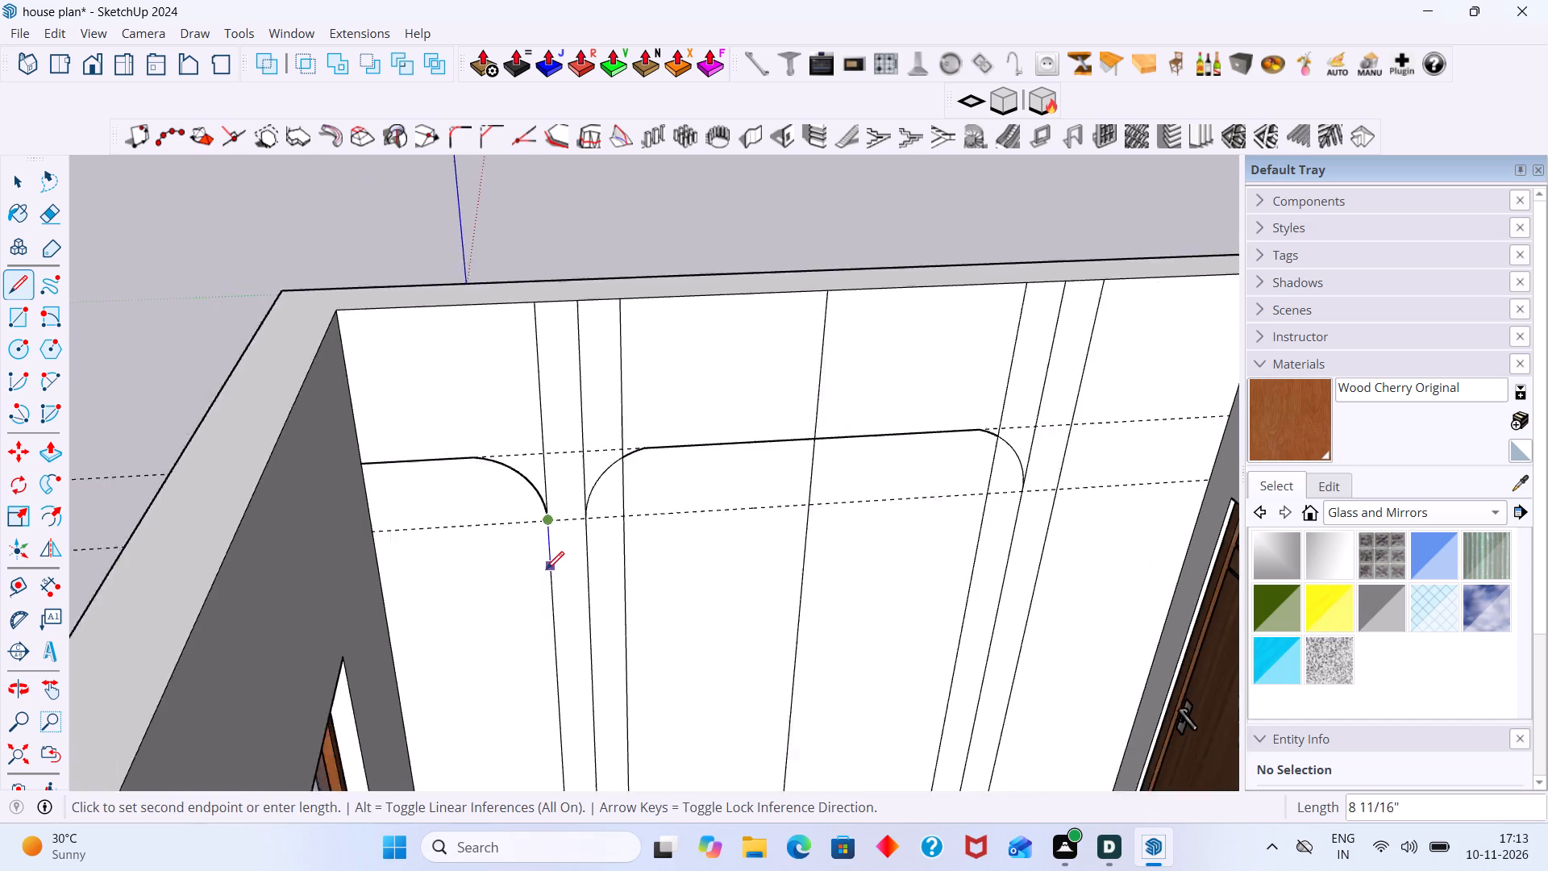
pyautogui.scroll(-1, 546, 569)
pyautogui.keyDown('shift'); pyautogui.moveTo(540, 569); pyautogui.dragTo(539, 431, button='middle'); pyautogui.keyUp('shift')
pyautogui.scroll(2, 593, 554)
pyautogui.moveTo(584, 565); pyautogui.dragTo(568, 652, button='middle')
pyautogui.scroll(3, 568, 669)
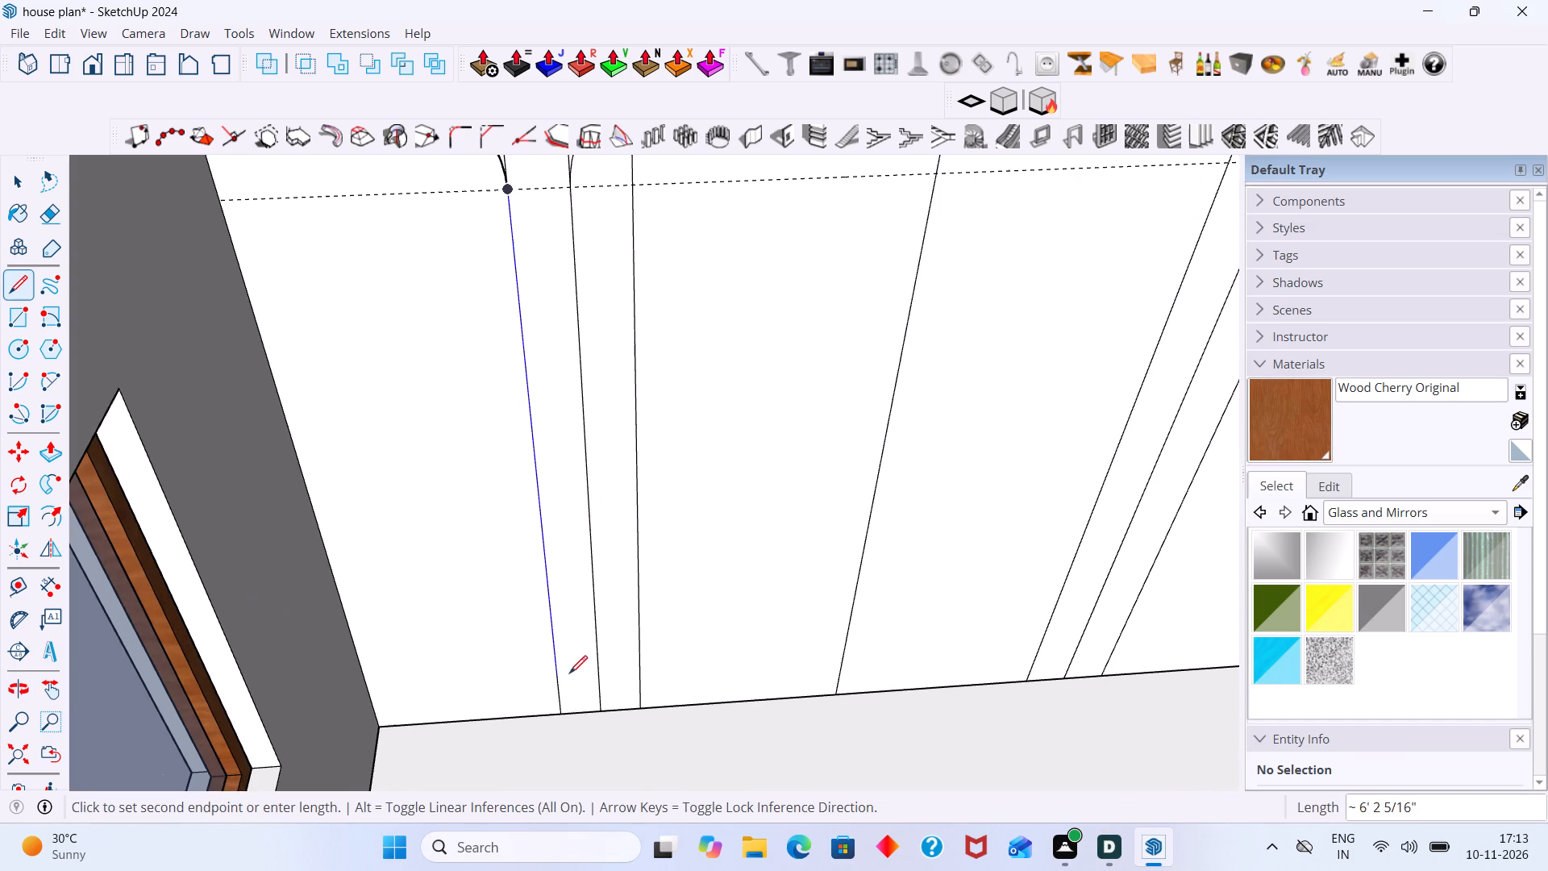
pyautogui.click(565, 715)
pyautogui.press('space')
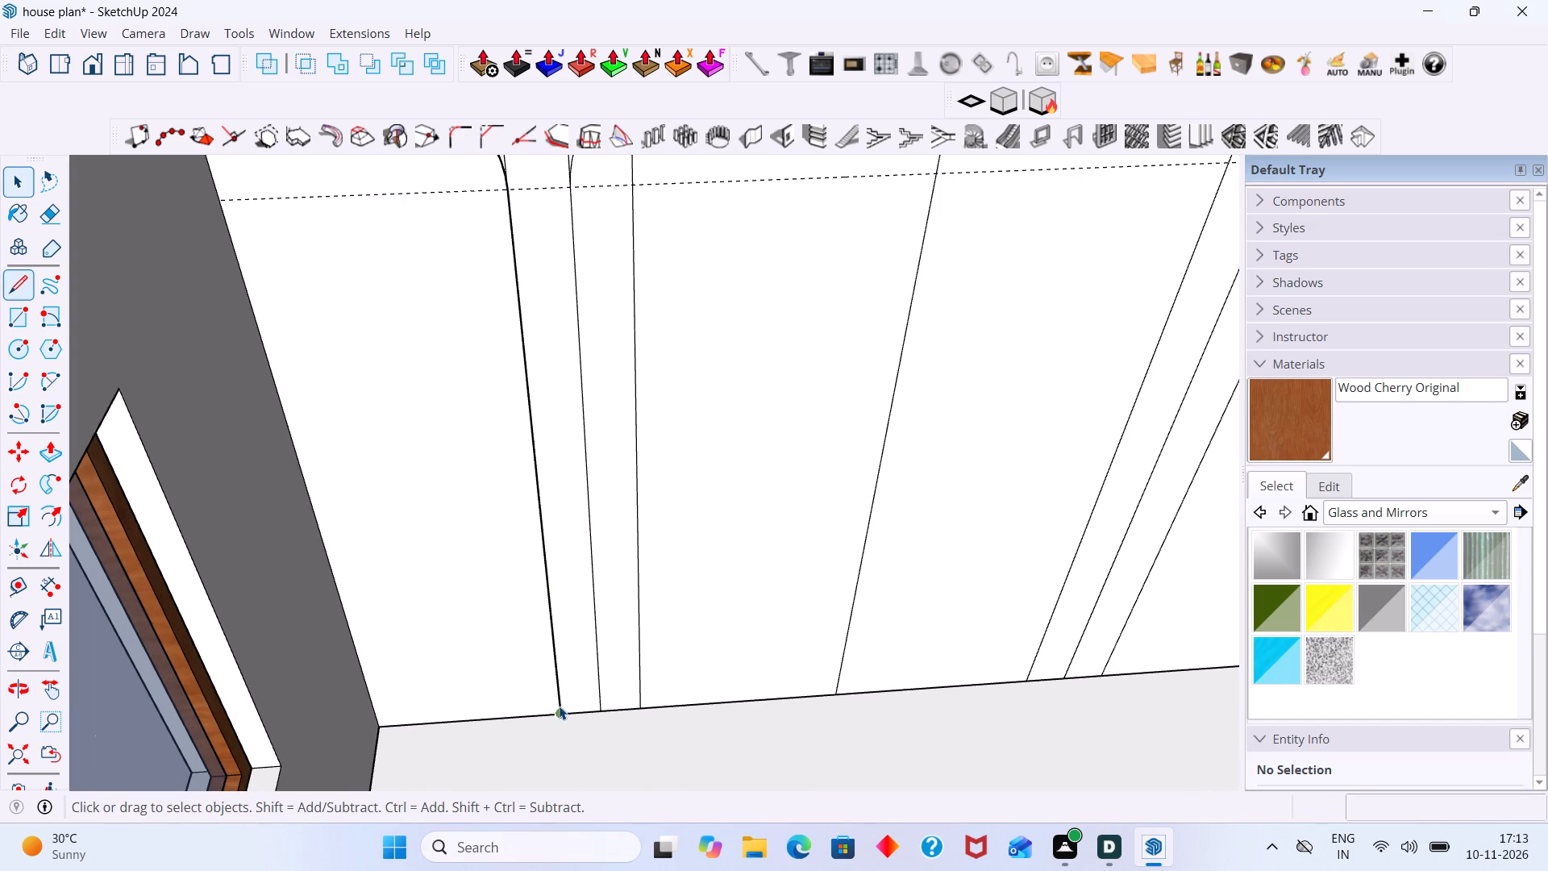
# Undo the window-side panel's vertical line, its top line and its corner arc, leaving the plain outer wall strip selected.
pyautogui.scroll(-5, 535, 452)
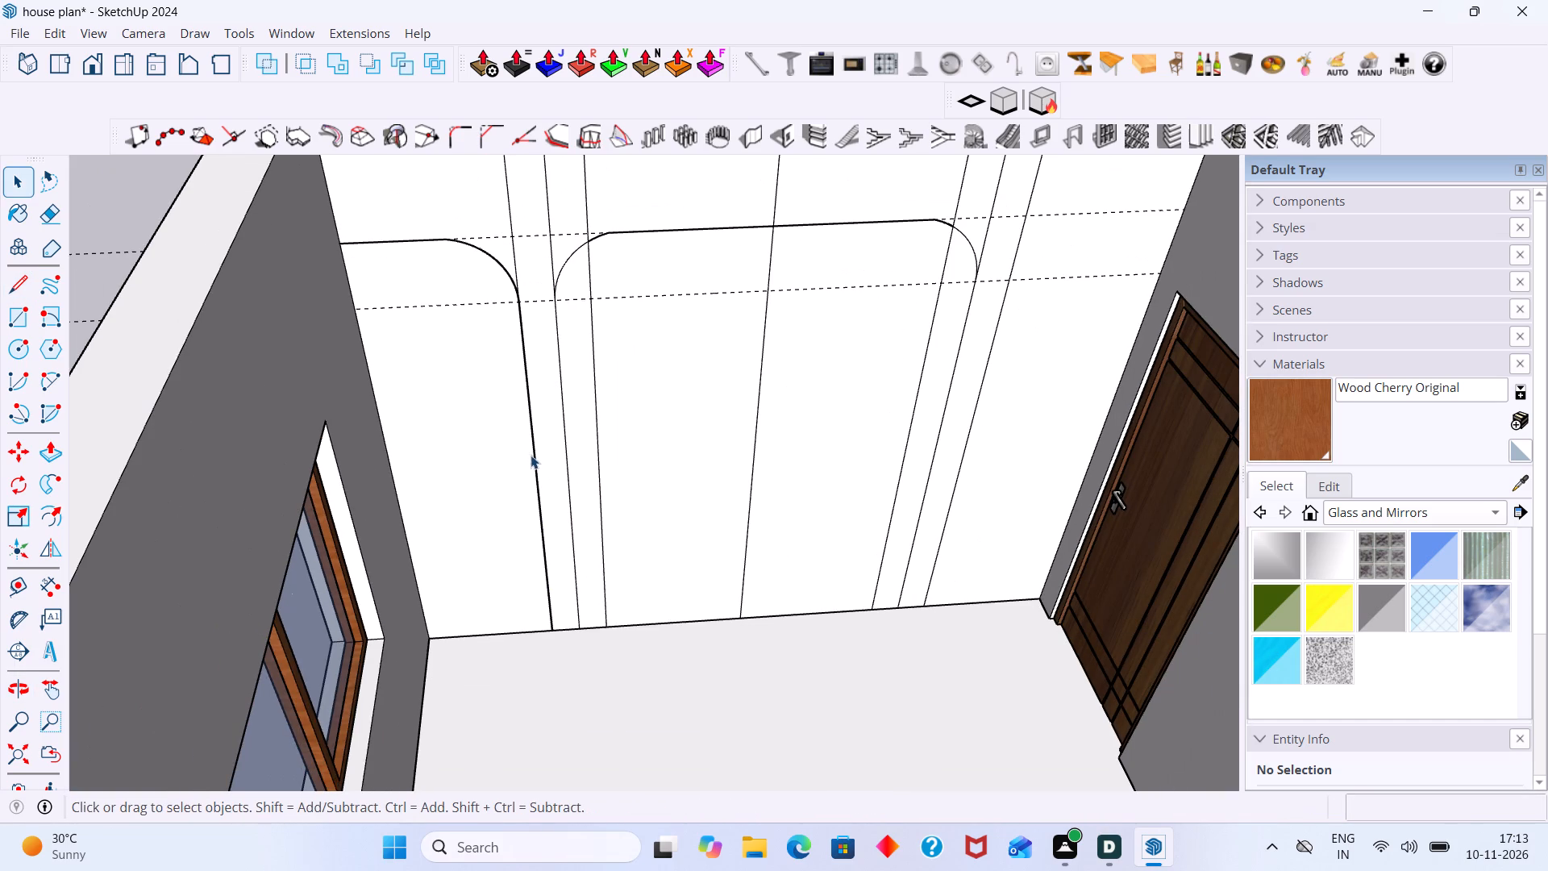
pyautogui.scroll(4, 497, 377)
pyautogui.click(501, 231)
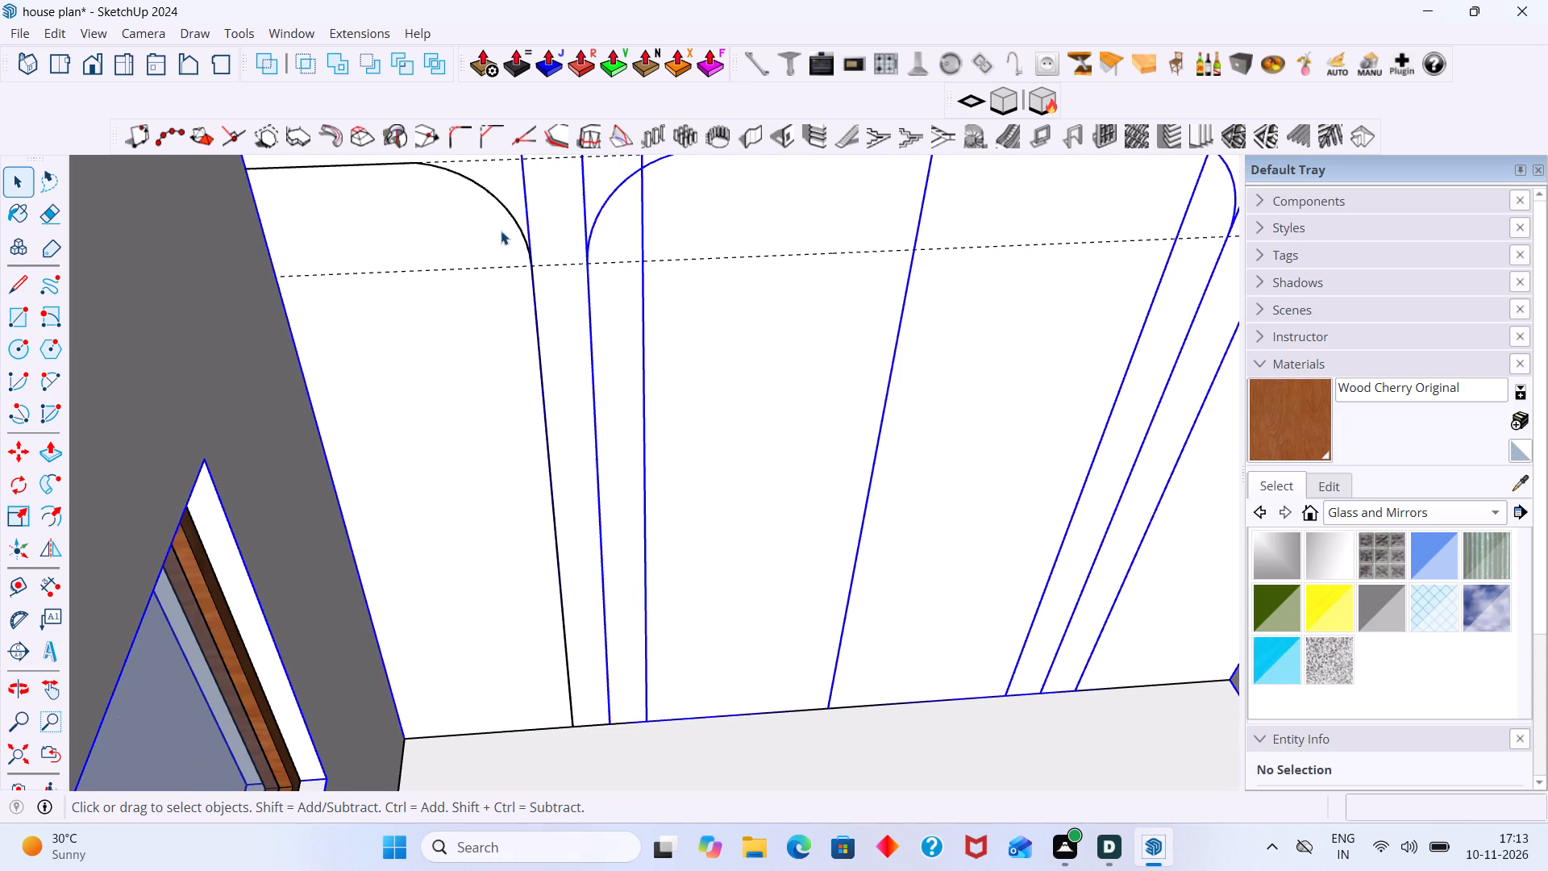
pyautogui.doubleClick(501, 231)
pyautogui.click(482, 281)
pyautogui.scroll(-1, 503, 282)
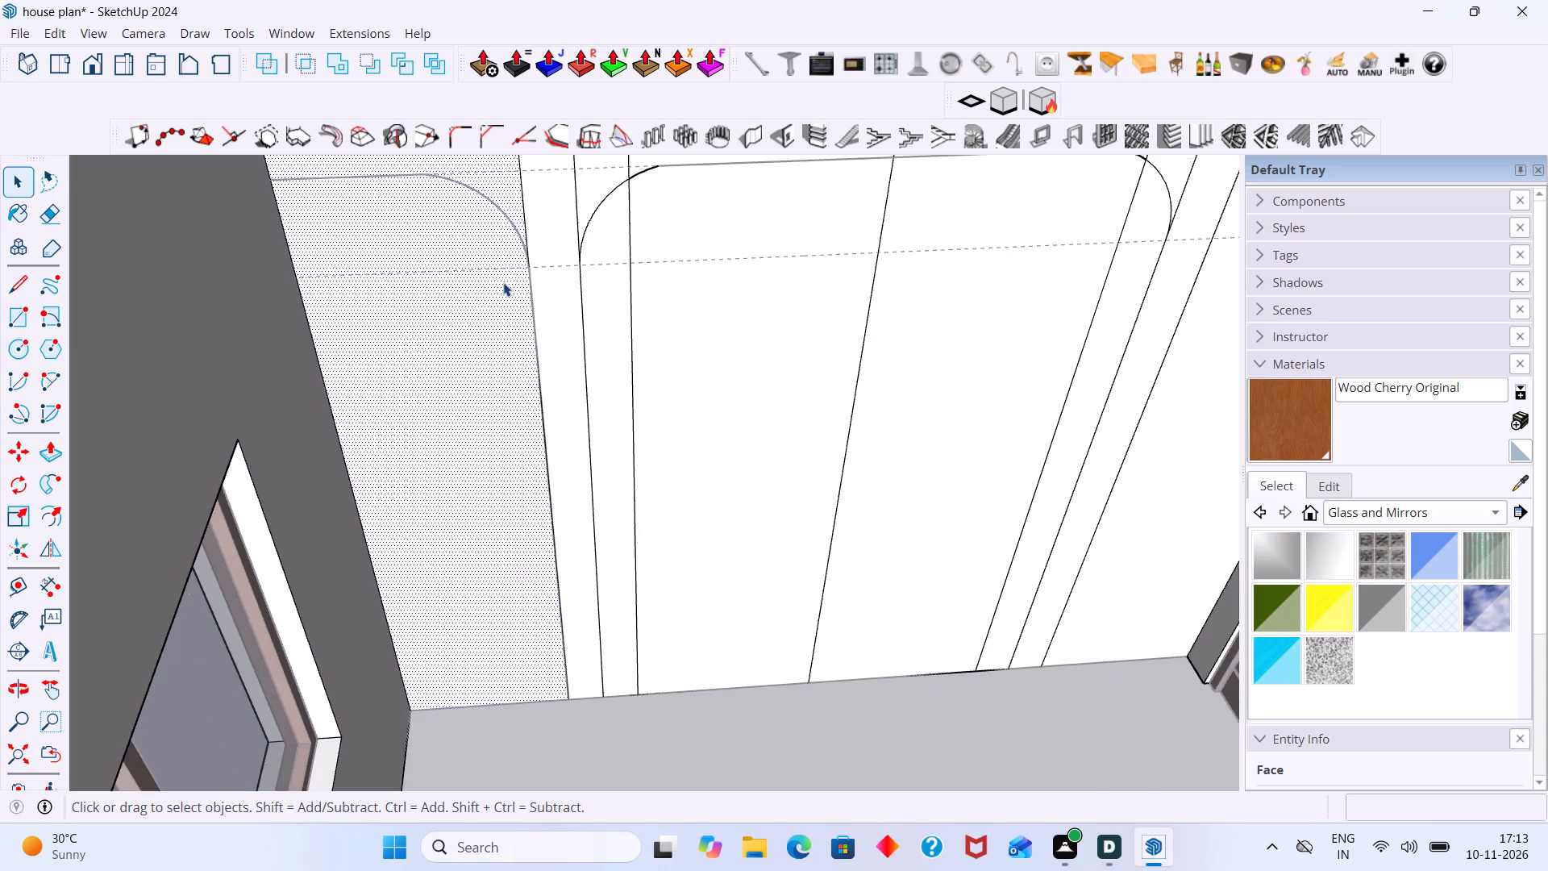
pyautogui.scroll(-4, 503, 282)
pyautogui.hotkey('ctrl', 'z')
pyautogui.hotkey('ctrl', 'z')
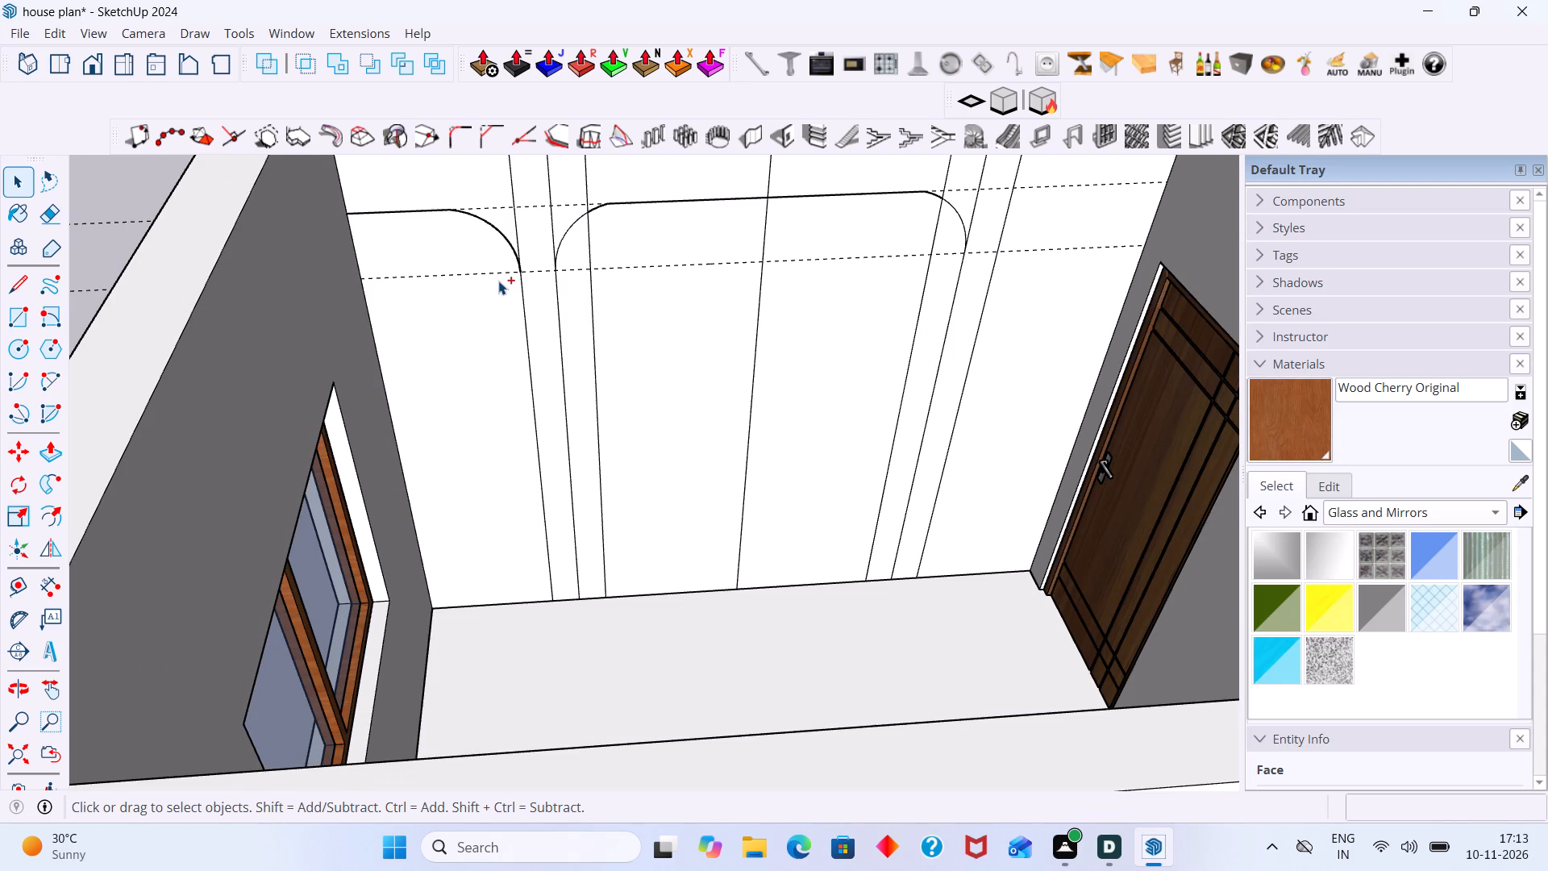
pyautogui.hotkey('ctrl', 'z')
pyautogui.hotkey('ctrl', 'z')
pyautogui.doubleClick(490, 312)
pyautogui.click(488, 322)
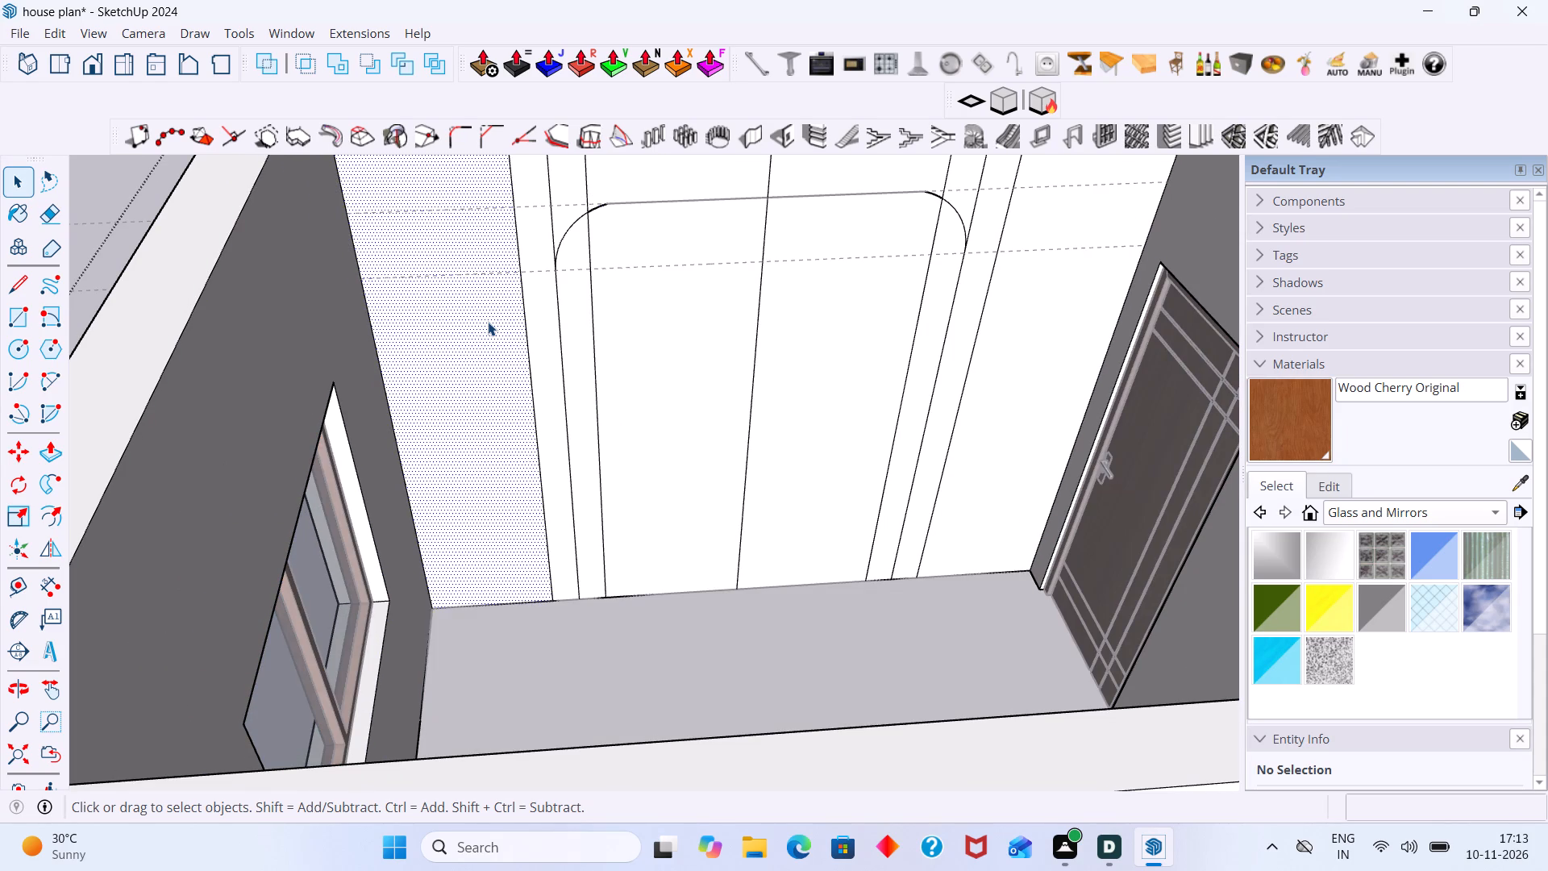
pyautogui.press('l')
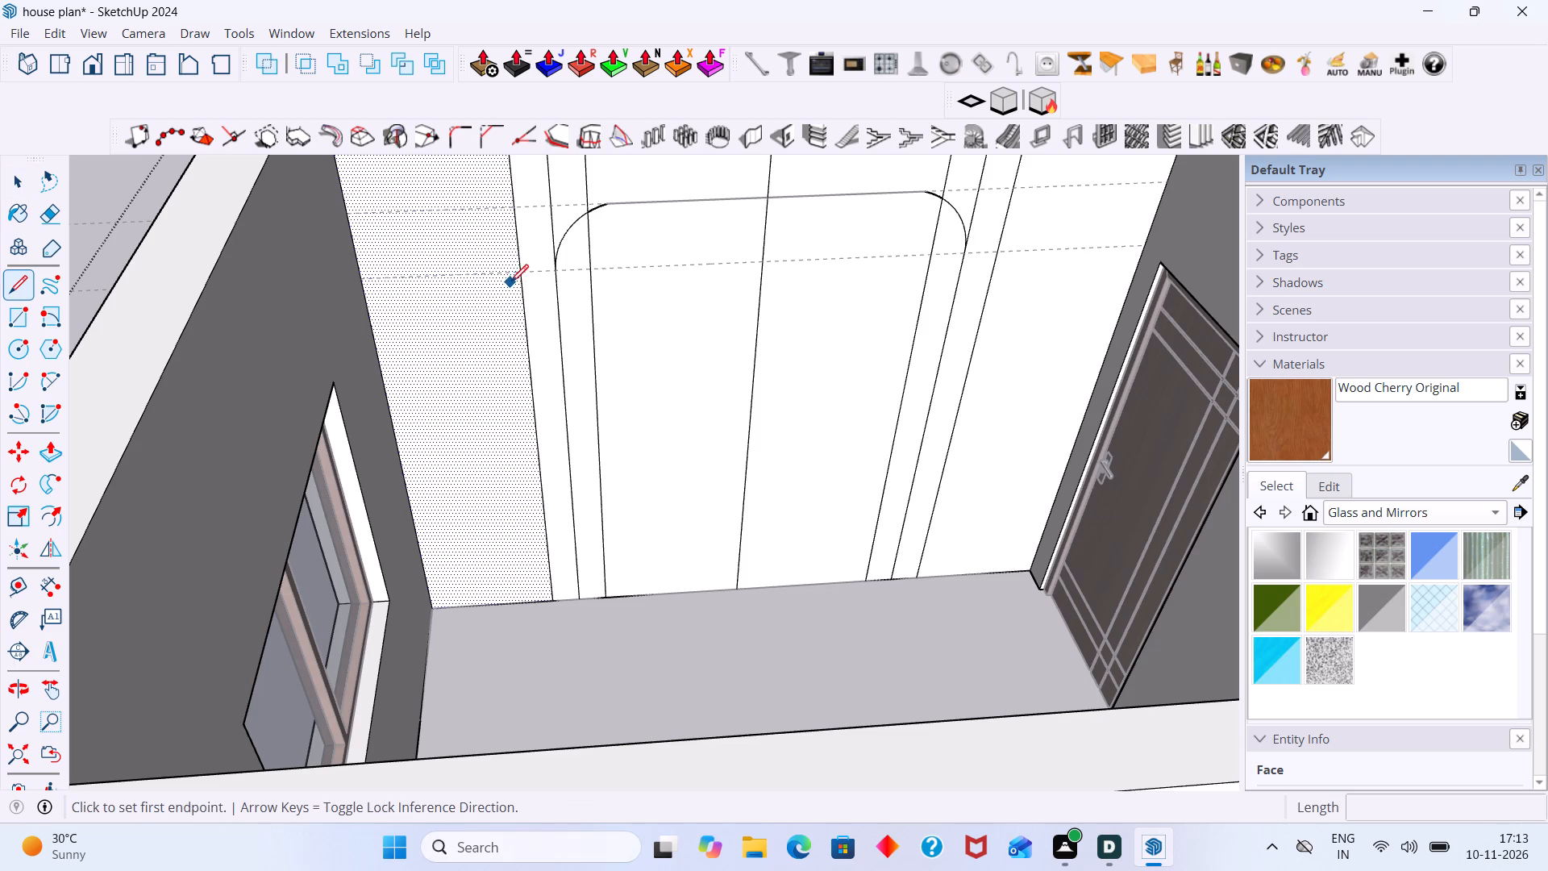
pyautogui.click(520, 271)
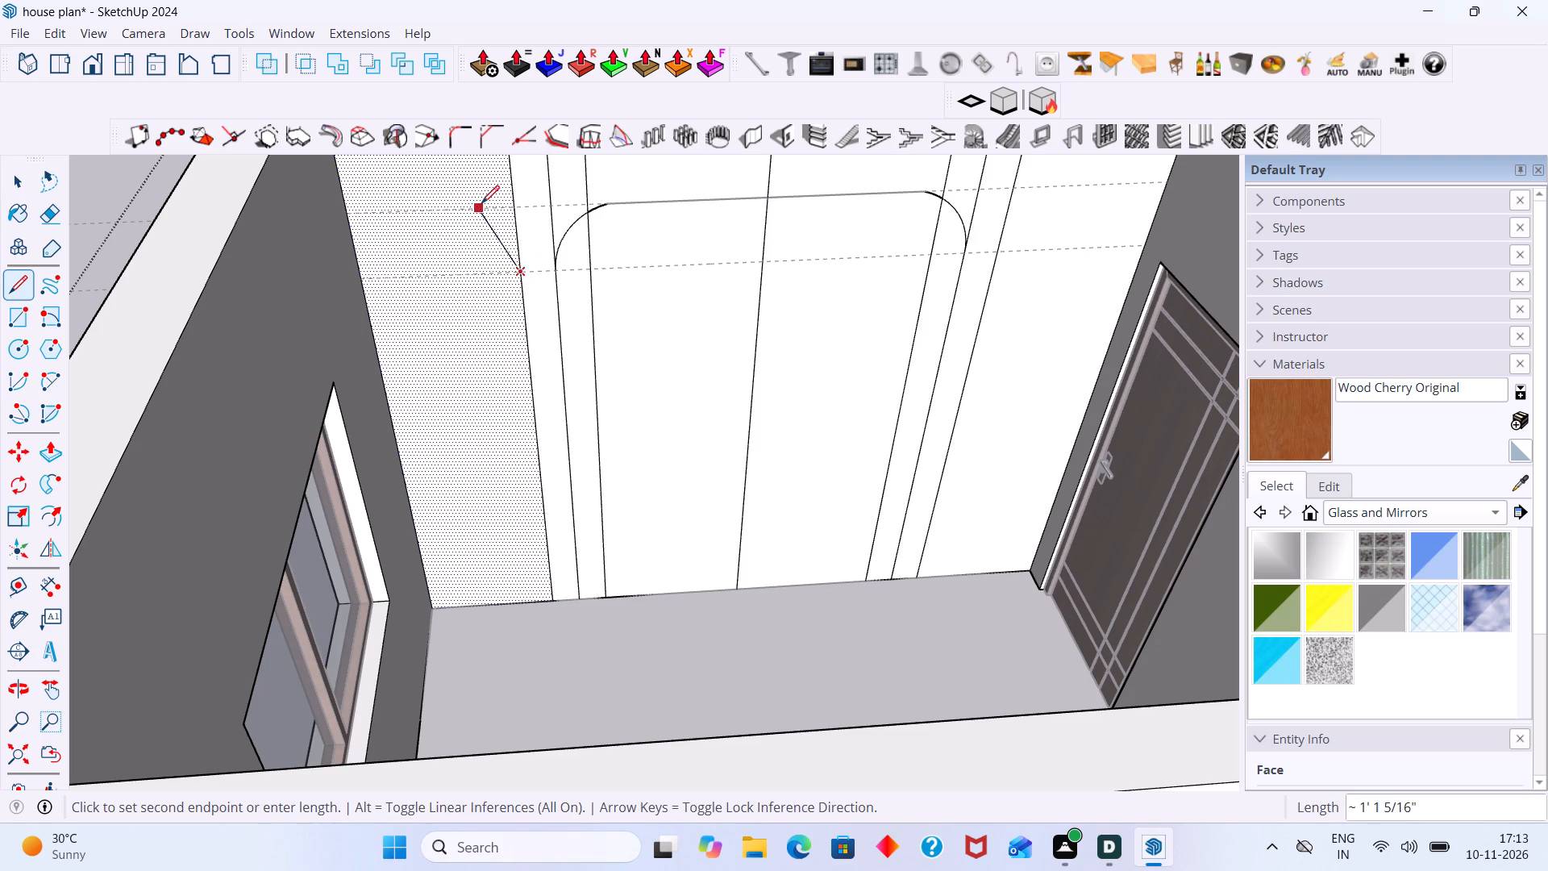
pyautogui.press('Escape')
# Draw a tangent arc, about 1' 5 3/16" across, from the outermost window-side panel line at the lower guide to the upper guide.
pyautogui.press('a')
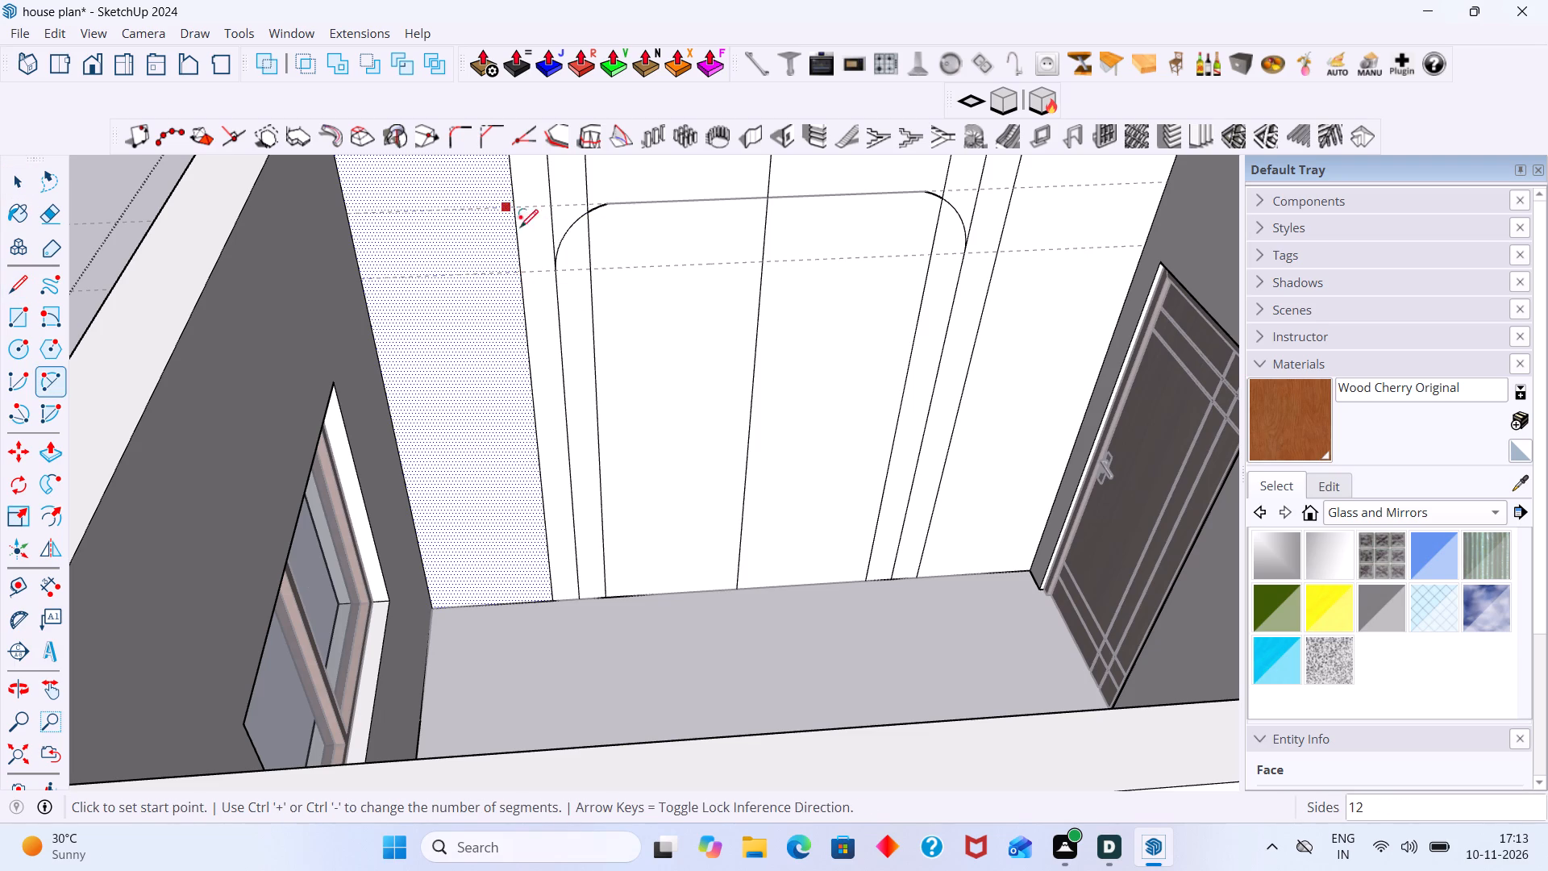
pyautogui.click(520, 275)
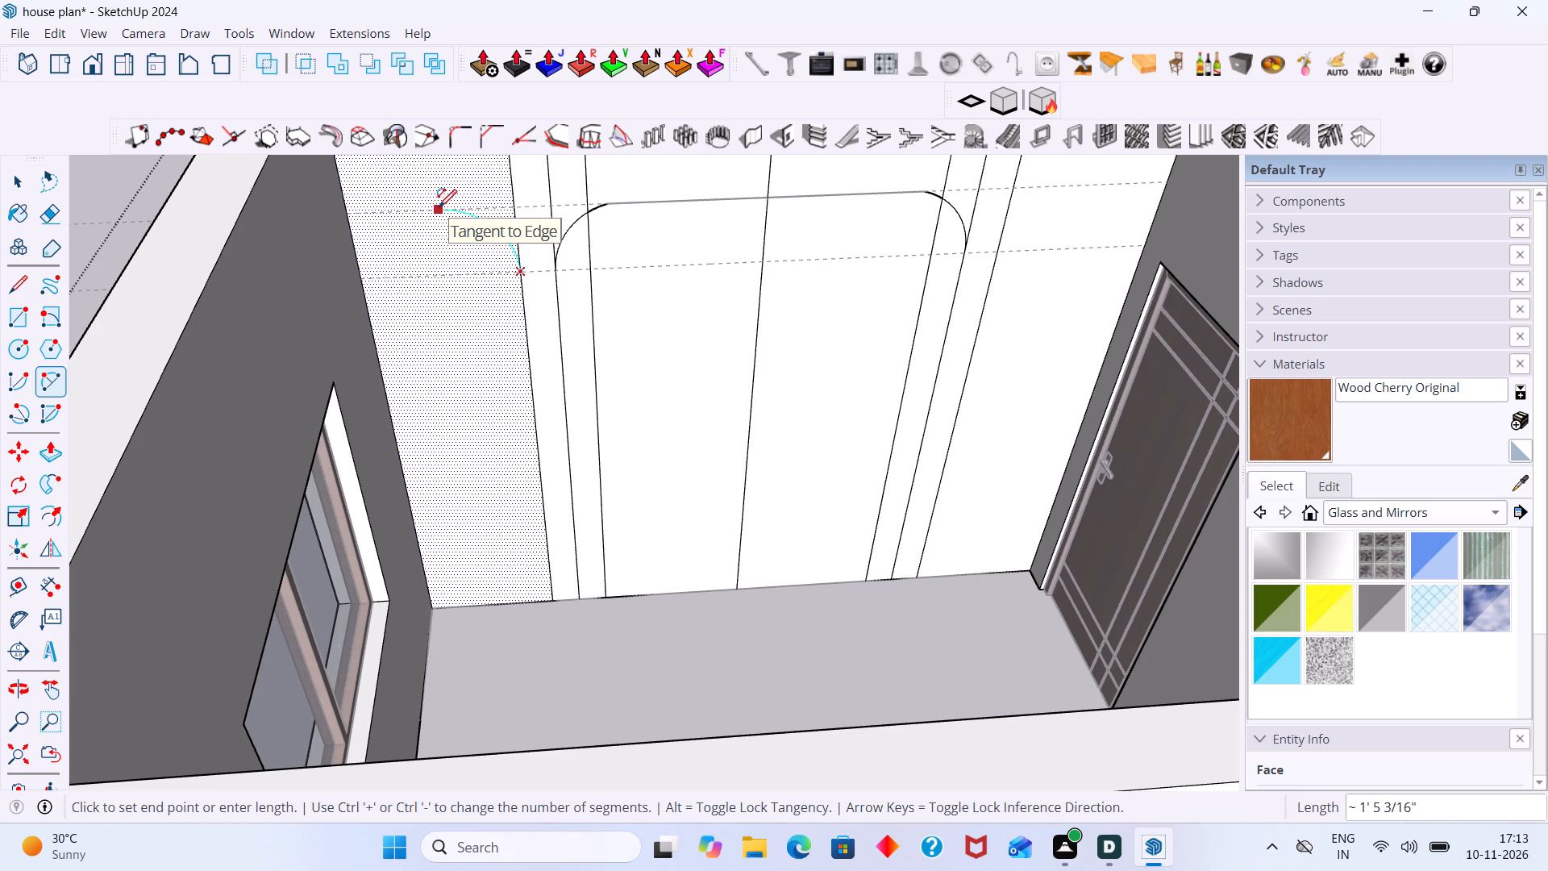
pyautogui.click(439, 207)
pyautogui.click(438, 207)
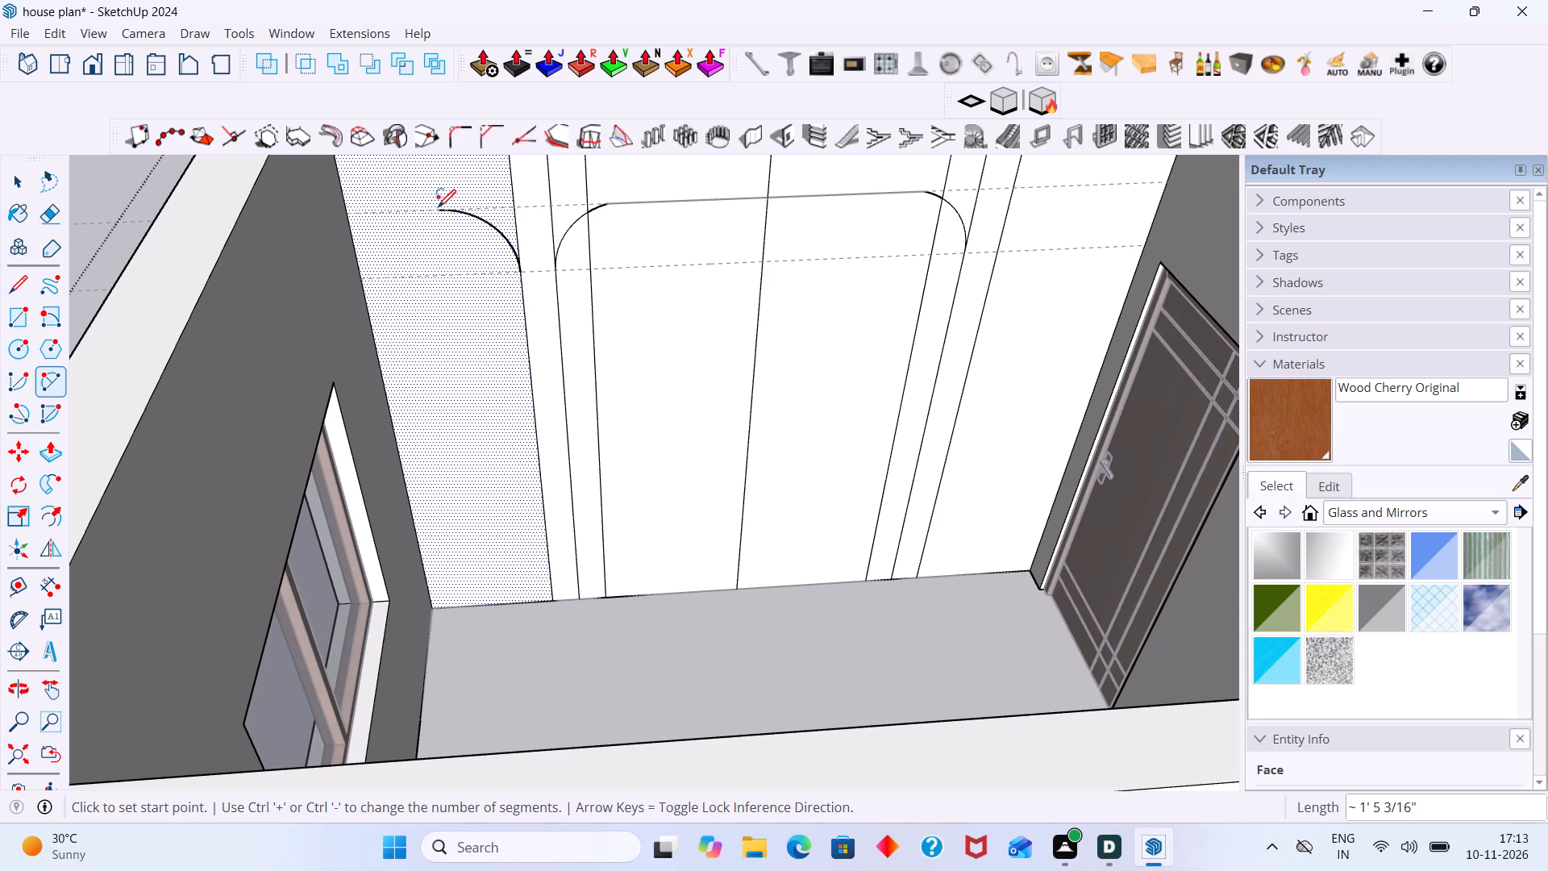
pyautogui.press('space')
# Draw a line about 1' 2 5/8" long along the upper guide from the new arc's top end to the window-side wall corner.
pyautogui.press('l')
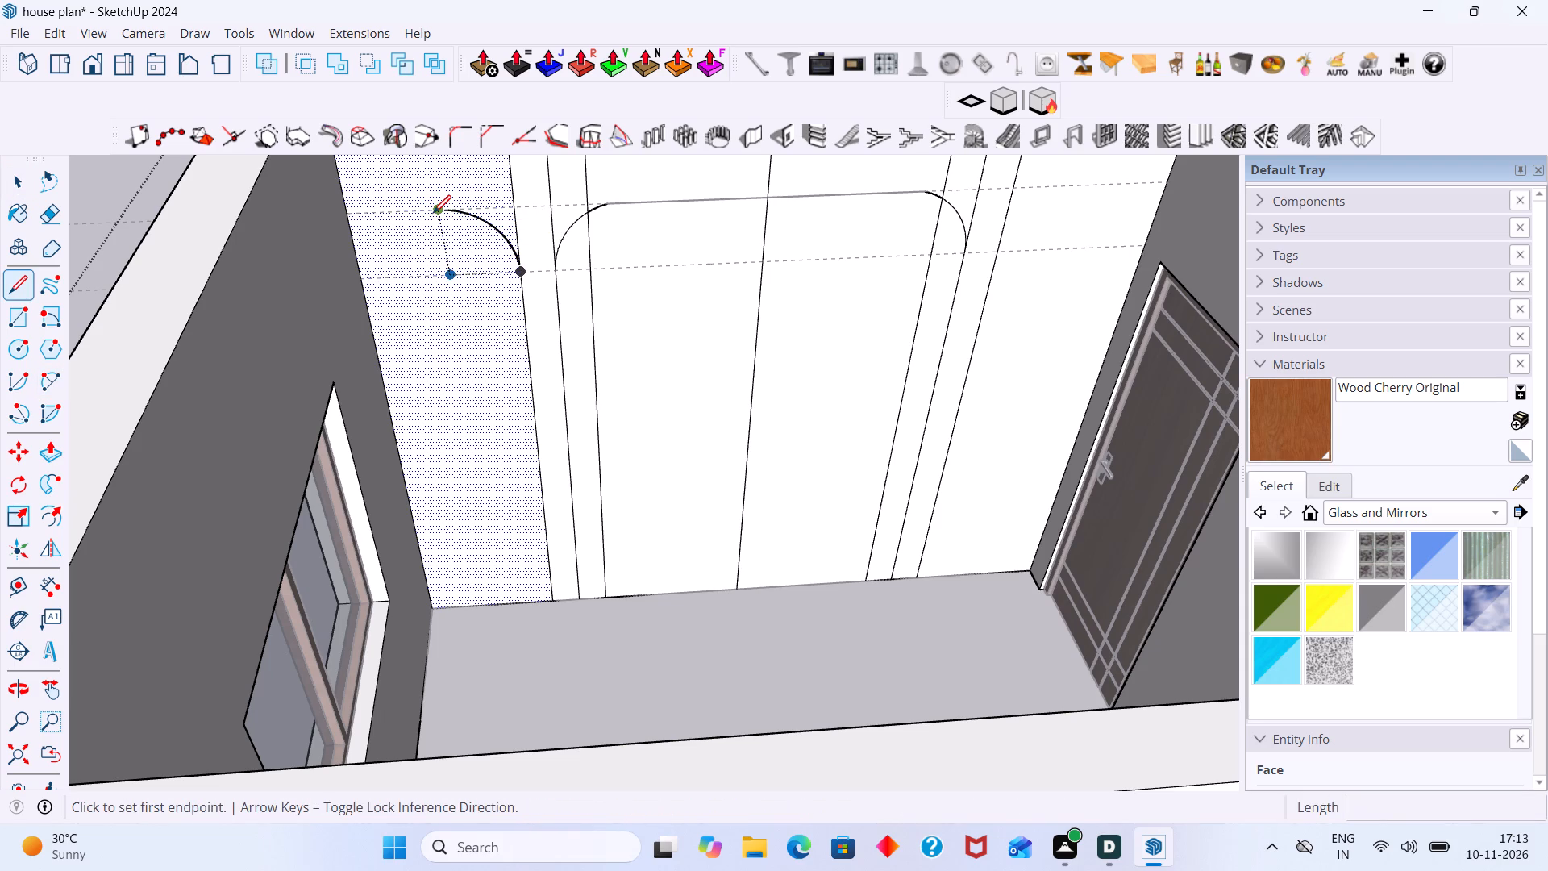
pyautogui.click(433, 213)
pyautogui.click(350, 213)
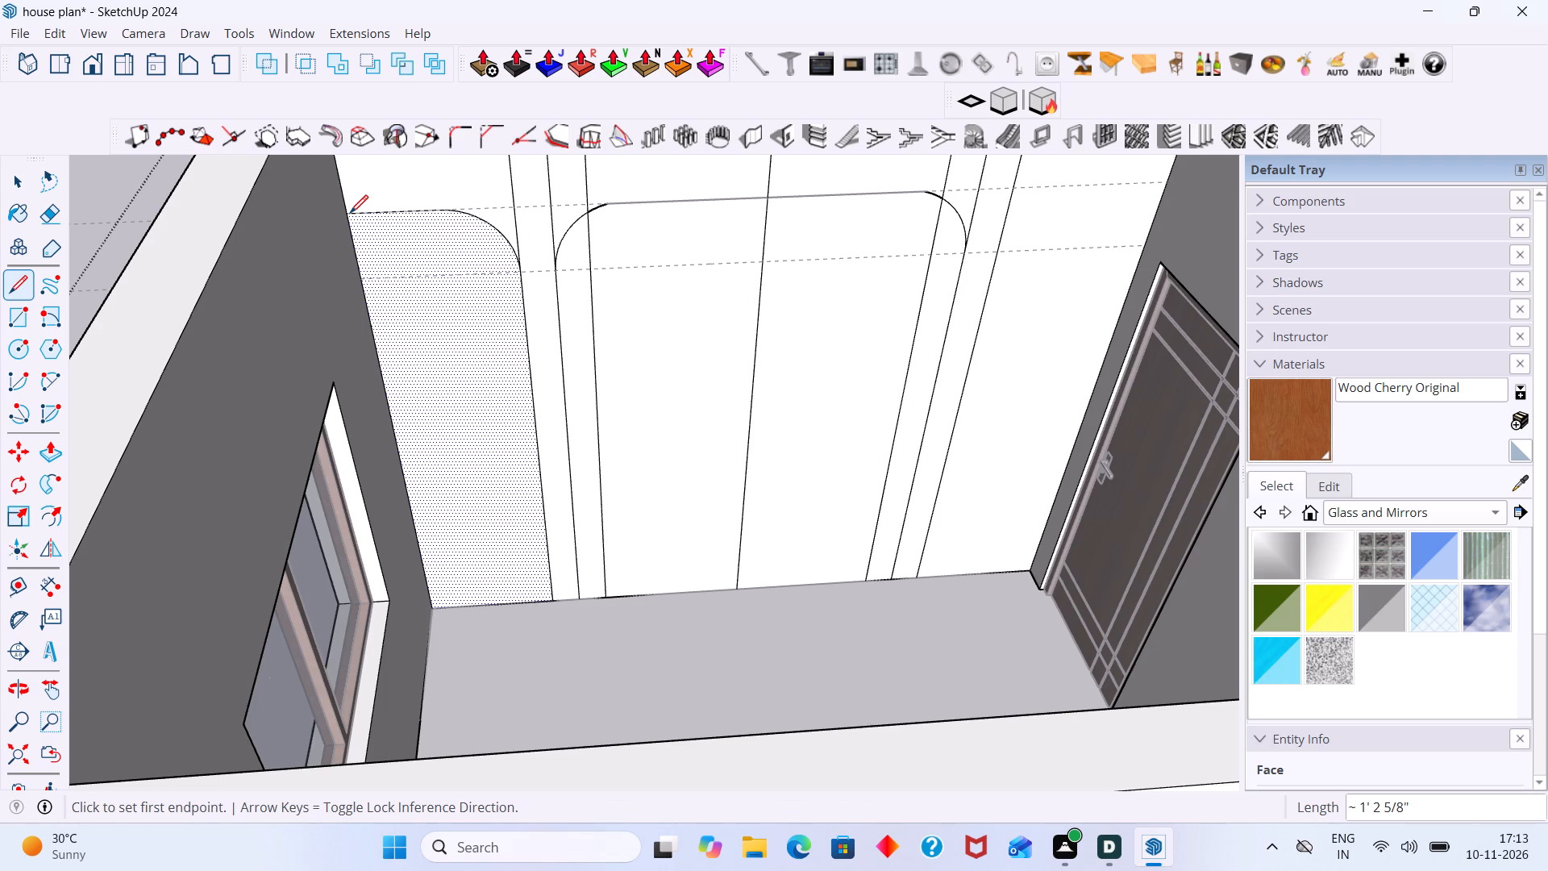
pyautogui.press('space')
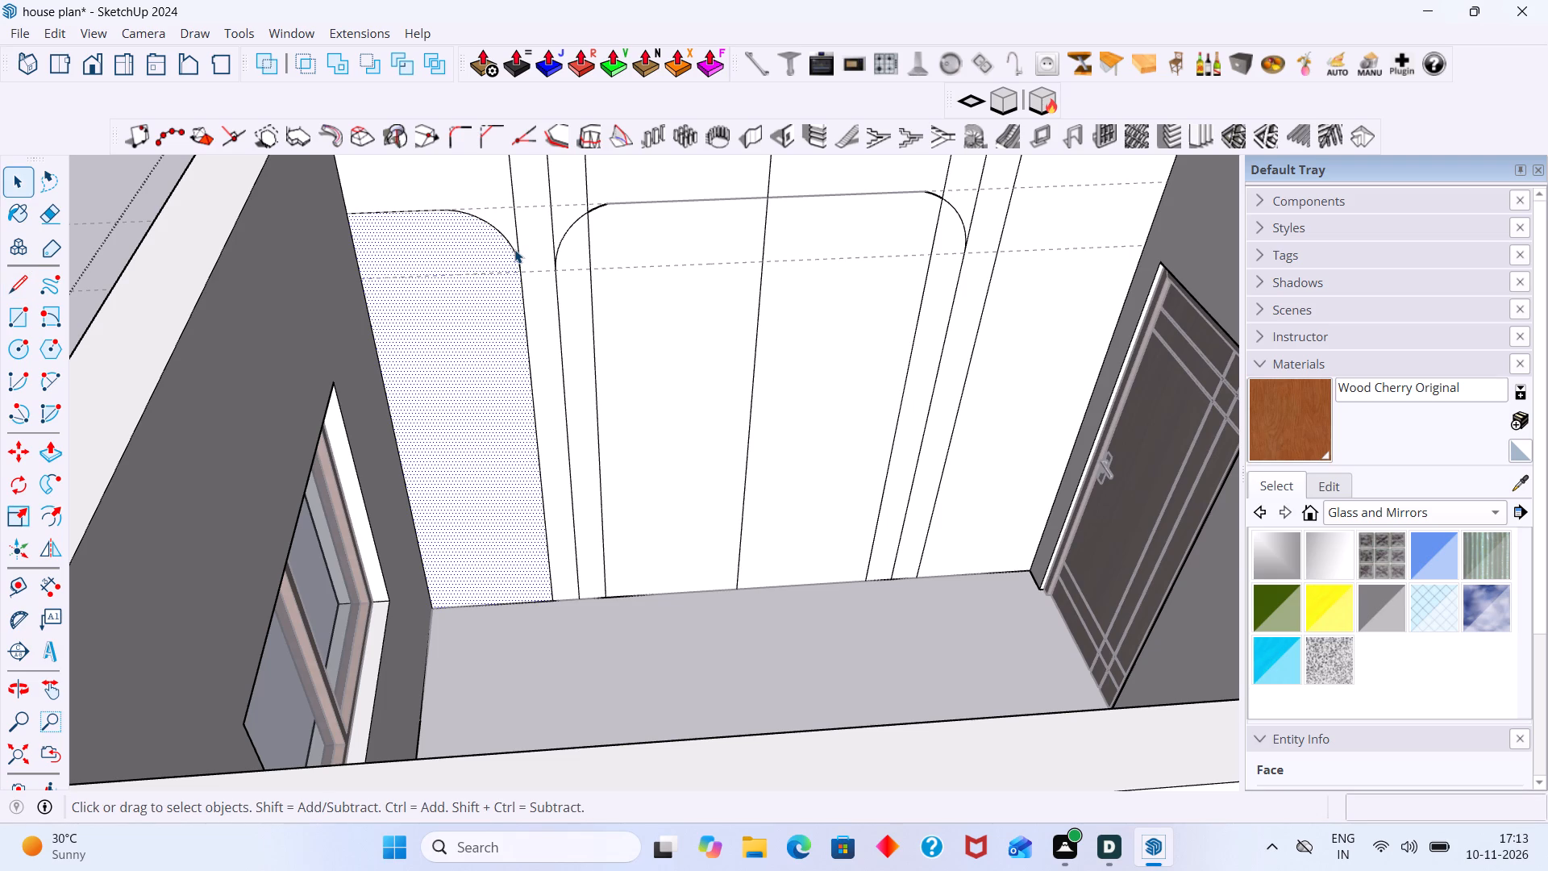
# Erase the window-side panel lines above the arcs and the inner line inside the central arch, keeping the wall's central vertical line.
pyautogui.press('e')
pyautogui.moveTo(523, 239); pyautogui.dragTo(509, 232)
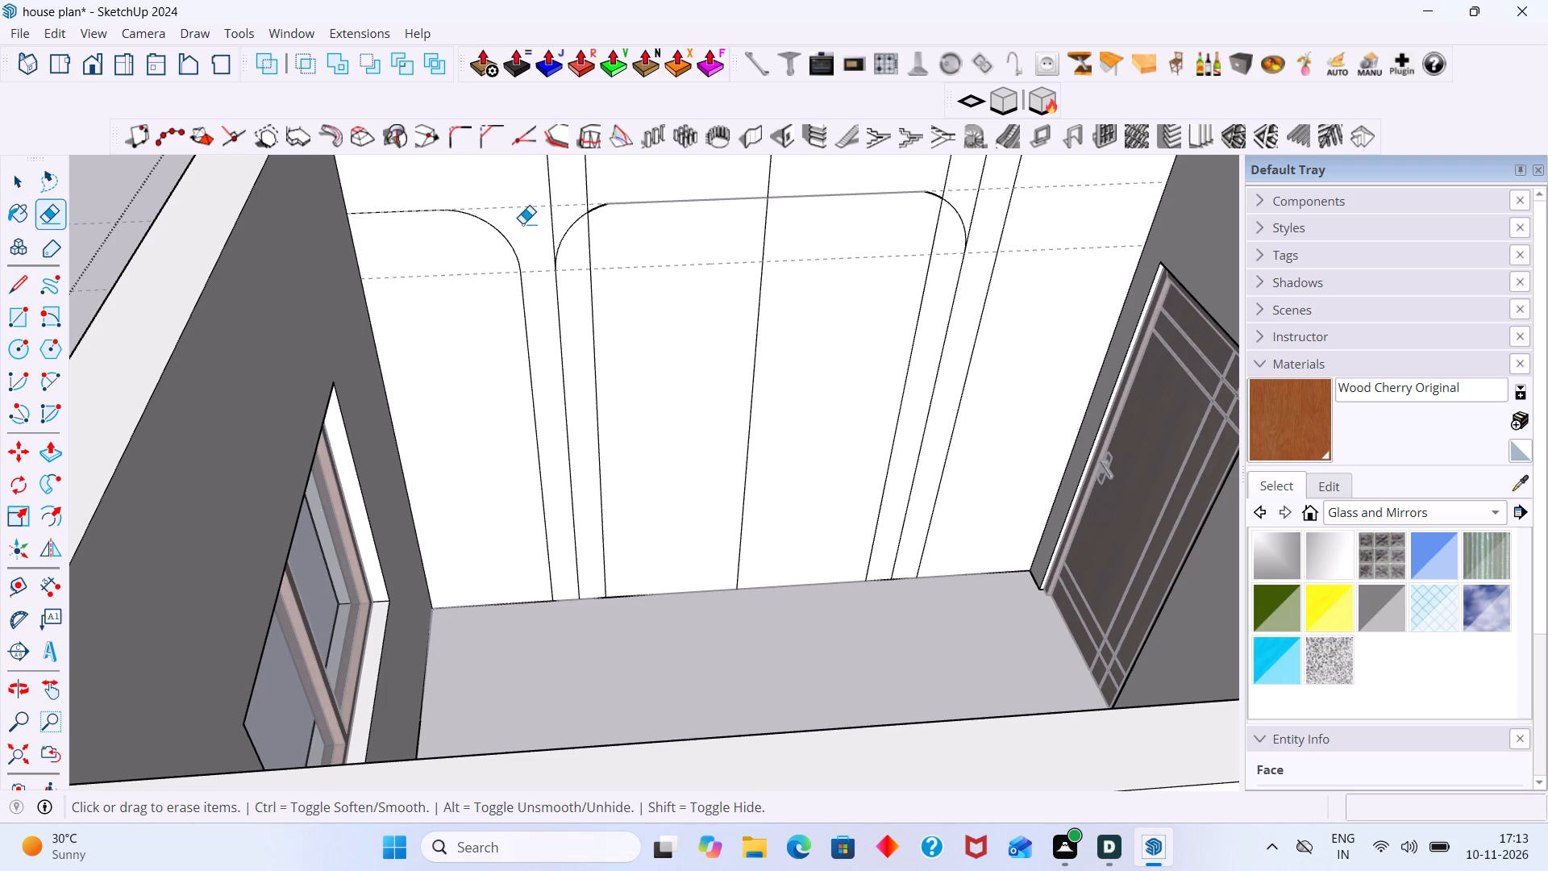
pyautogui.scroll(-3, 522, 223)
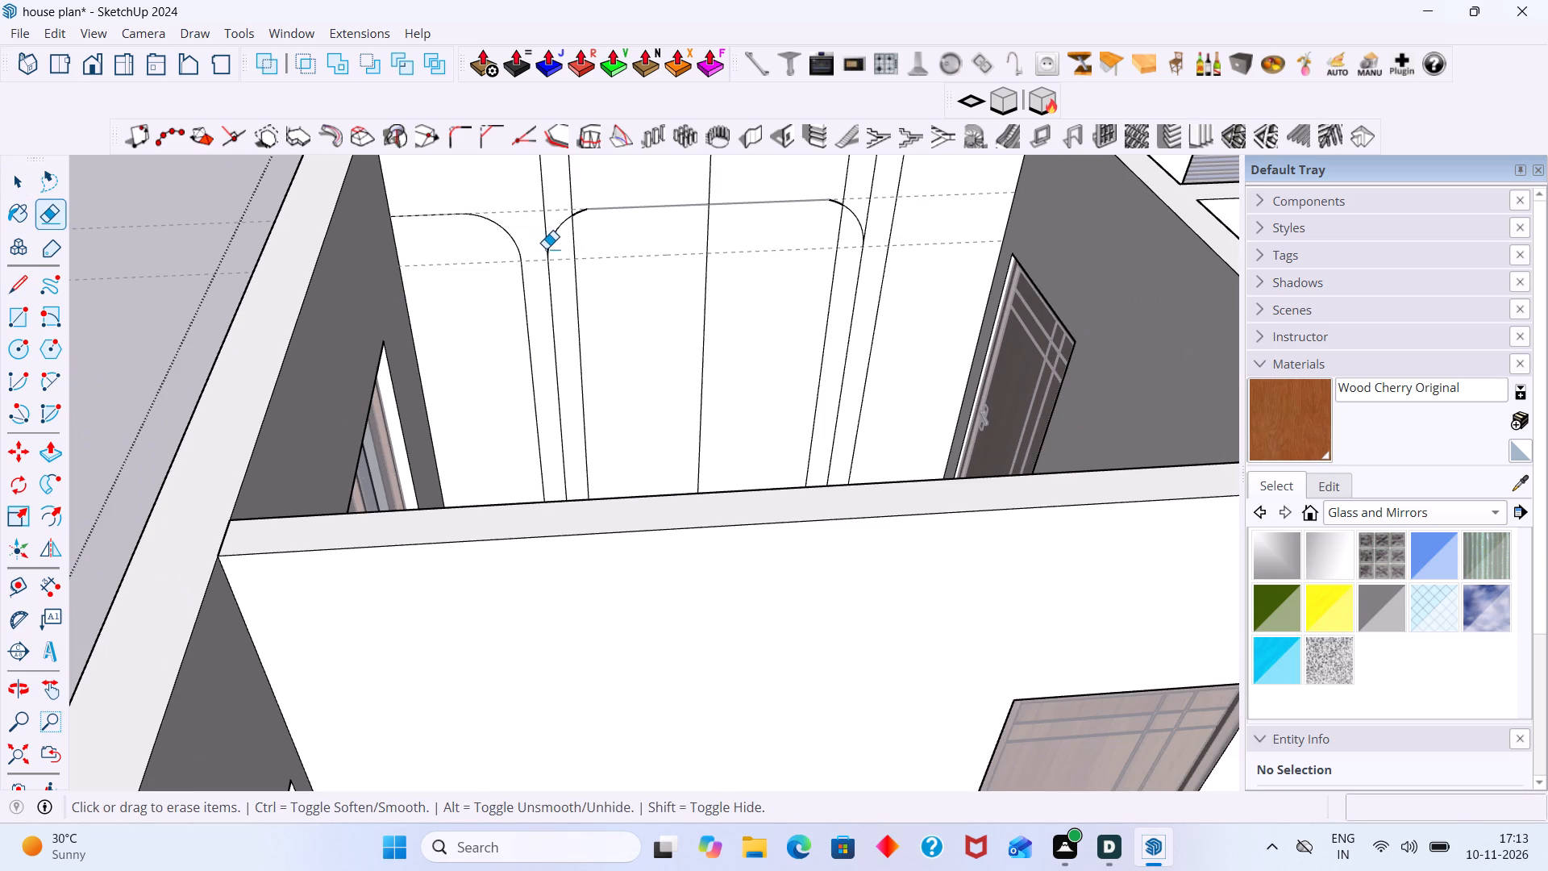
pyautogui.moveTo(580, 196); pyautogui.dragTo(540, 191)
pyautogui.click(577, 278)
pyautogui.click(708, 222)
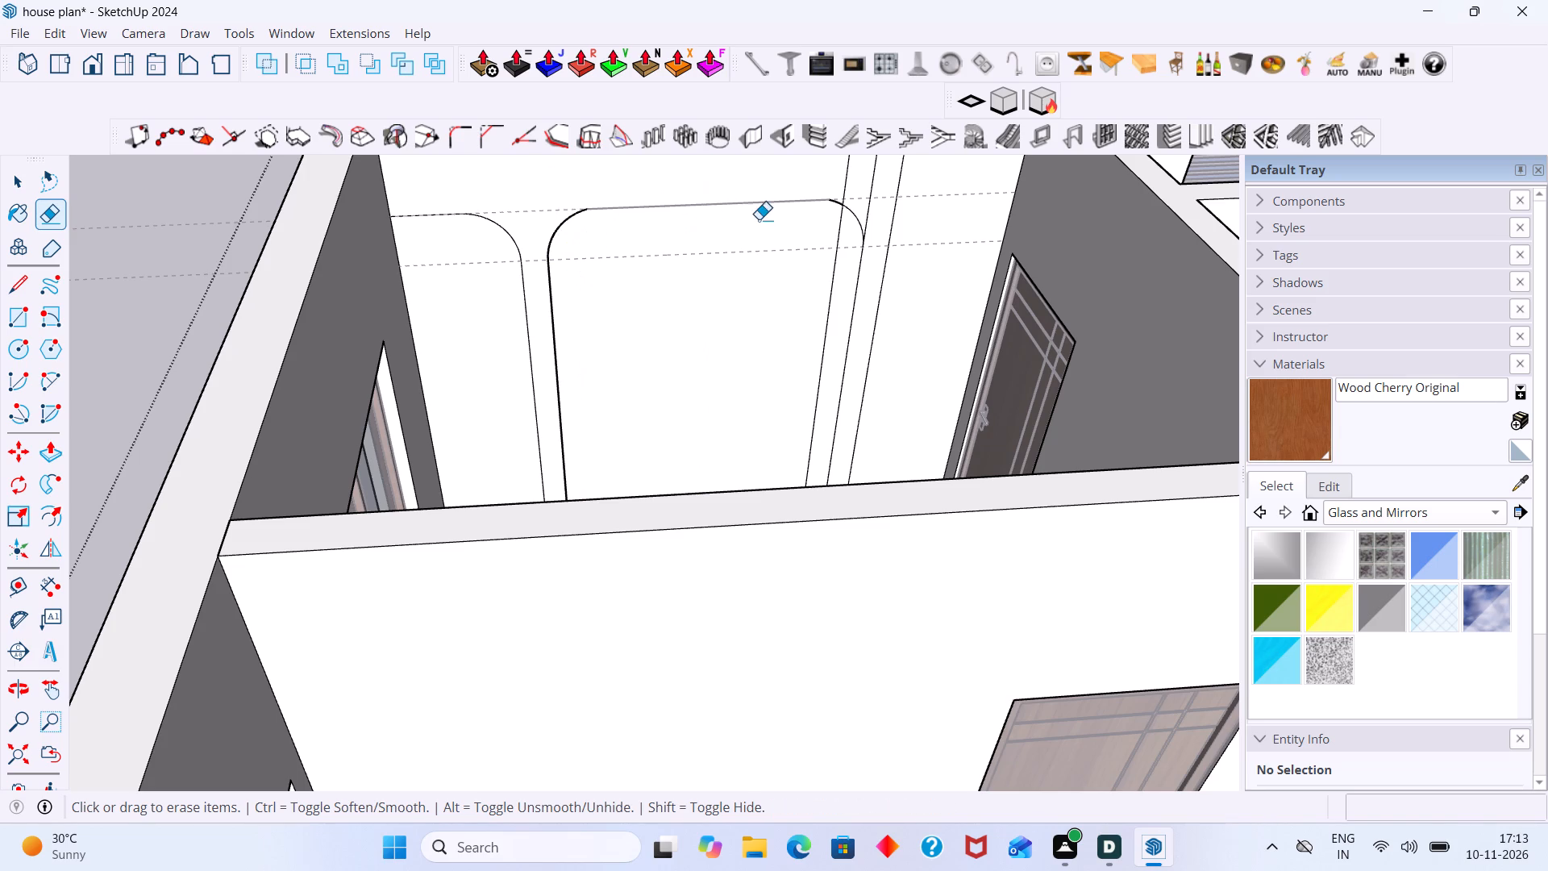
pyautogui.hotkey('ctrl', 'z')
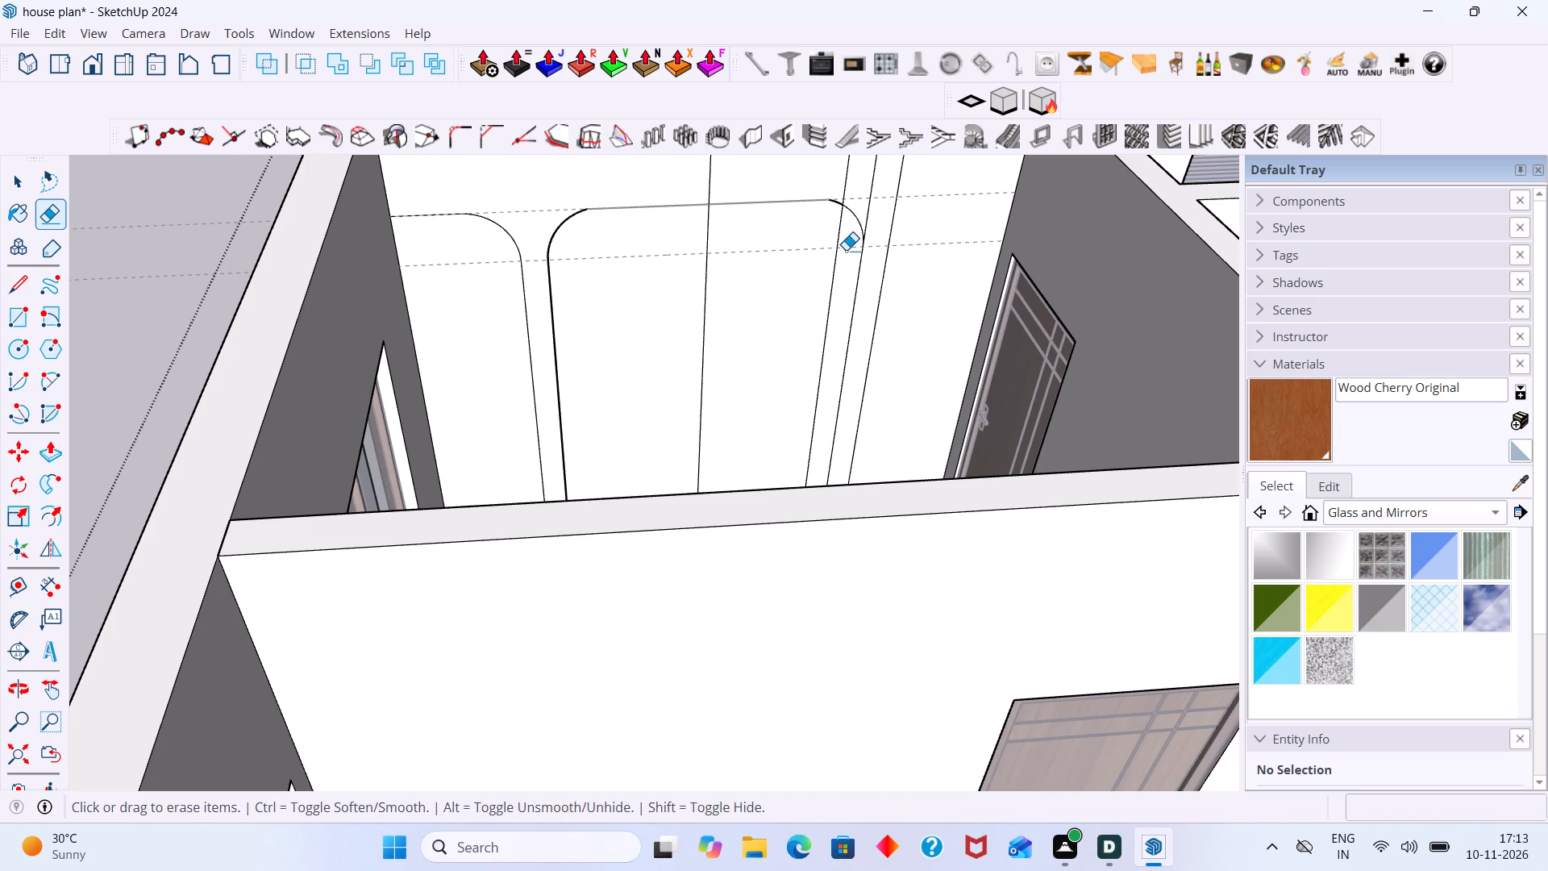
# Erase the door-side inner panel line completely and the part of the adjoining line above the central arch's corner.
pyautogui.scroll(3, 844, 284)
pyautogui.scroll(-2, 853, 292)
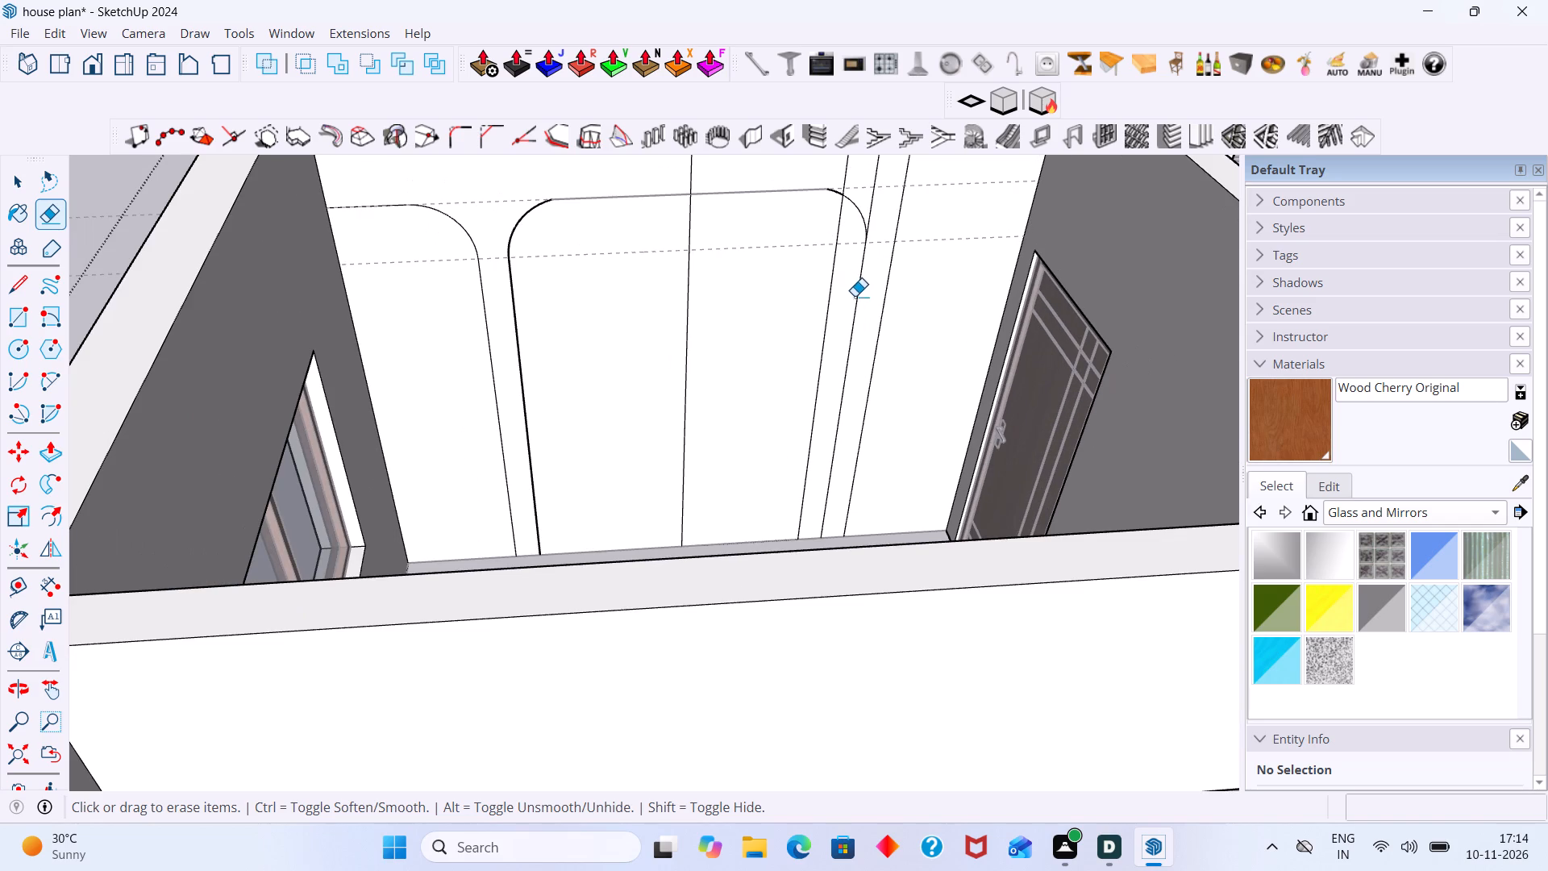
pyautogui.scroll(-3, 851, 277)
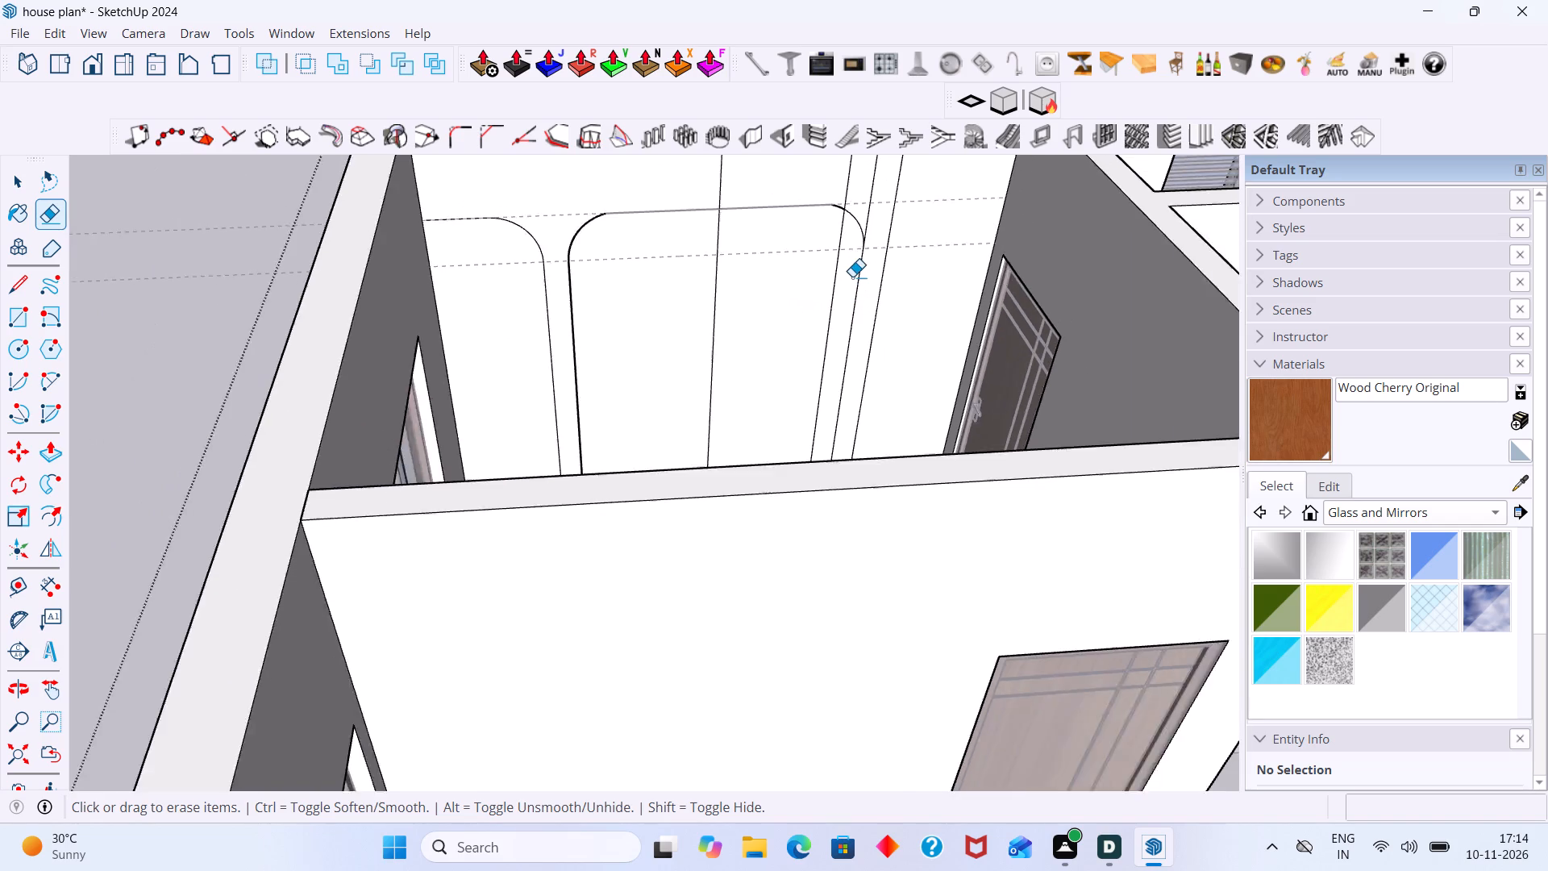
pyautogui.scroll(-2, 852, 277)
pyautogui.scroll(2, 868, 249)
pyautogui.moveTo(837, 277); pyautogui.dragTo(831, 285)
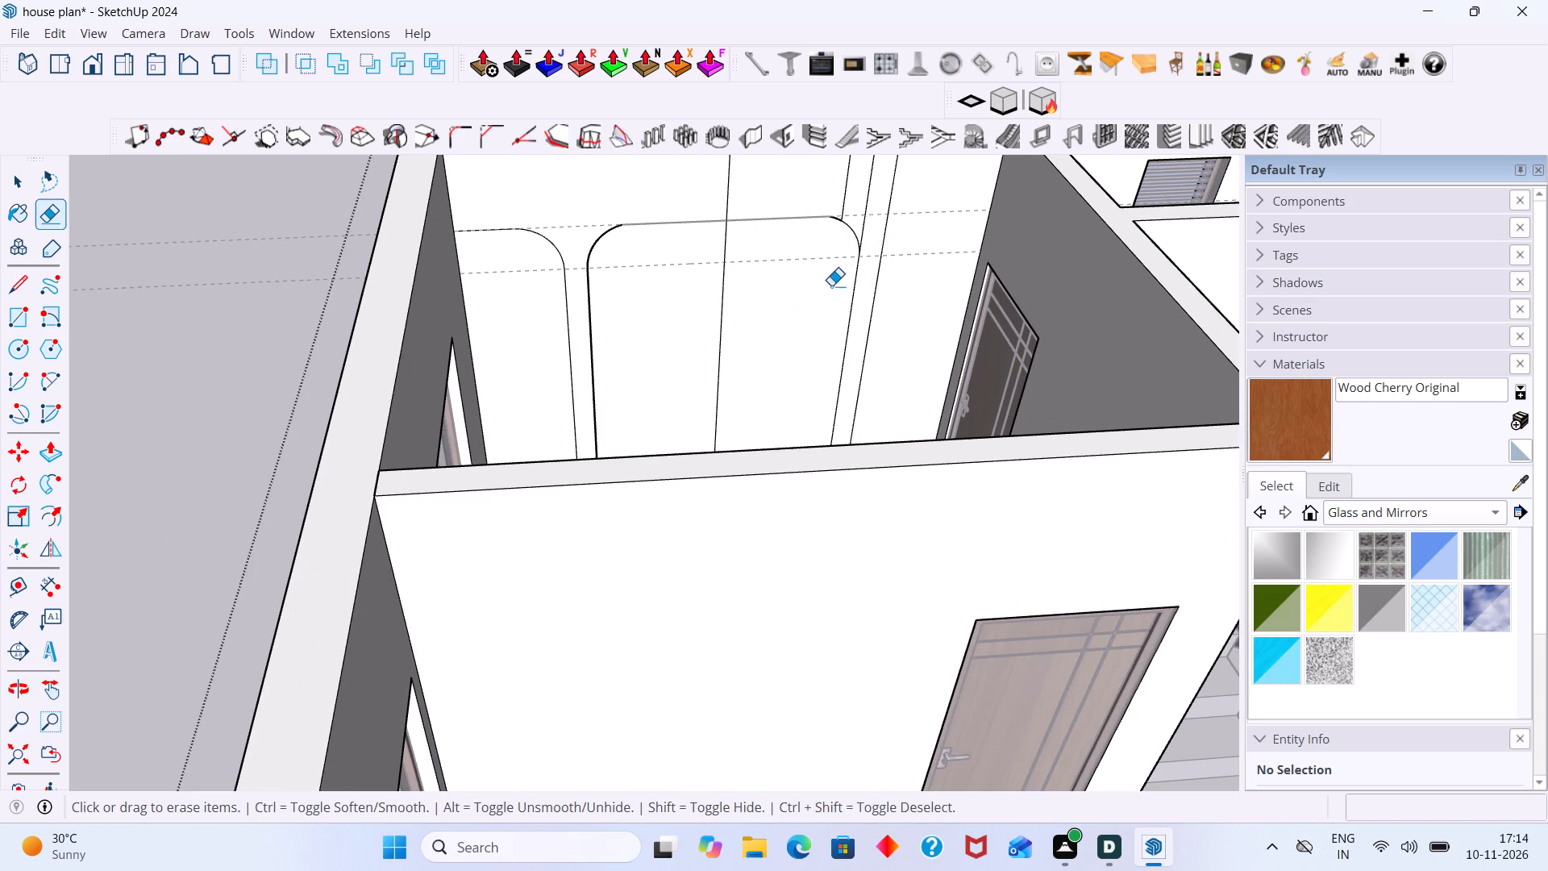
pyautogui.moveTo(856, 202); pyautogui.dragTo(840, 195)
pyautogui.moveTo(880, 194); pyautogui.dragTo(871, 194)
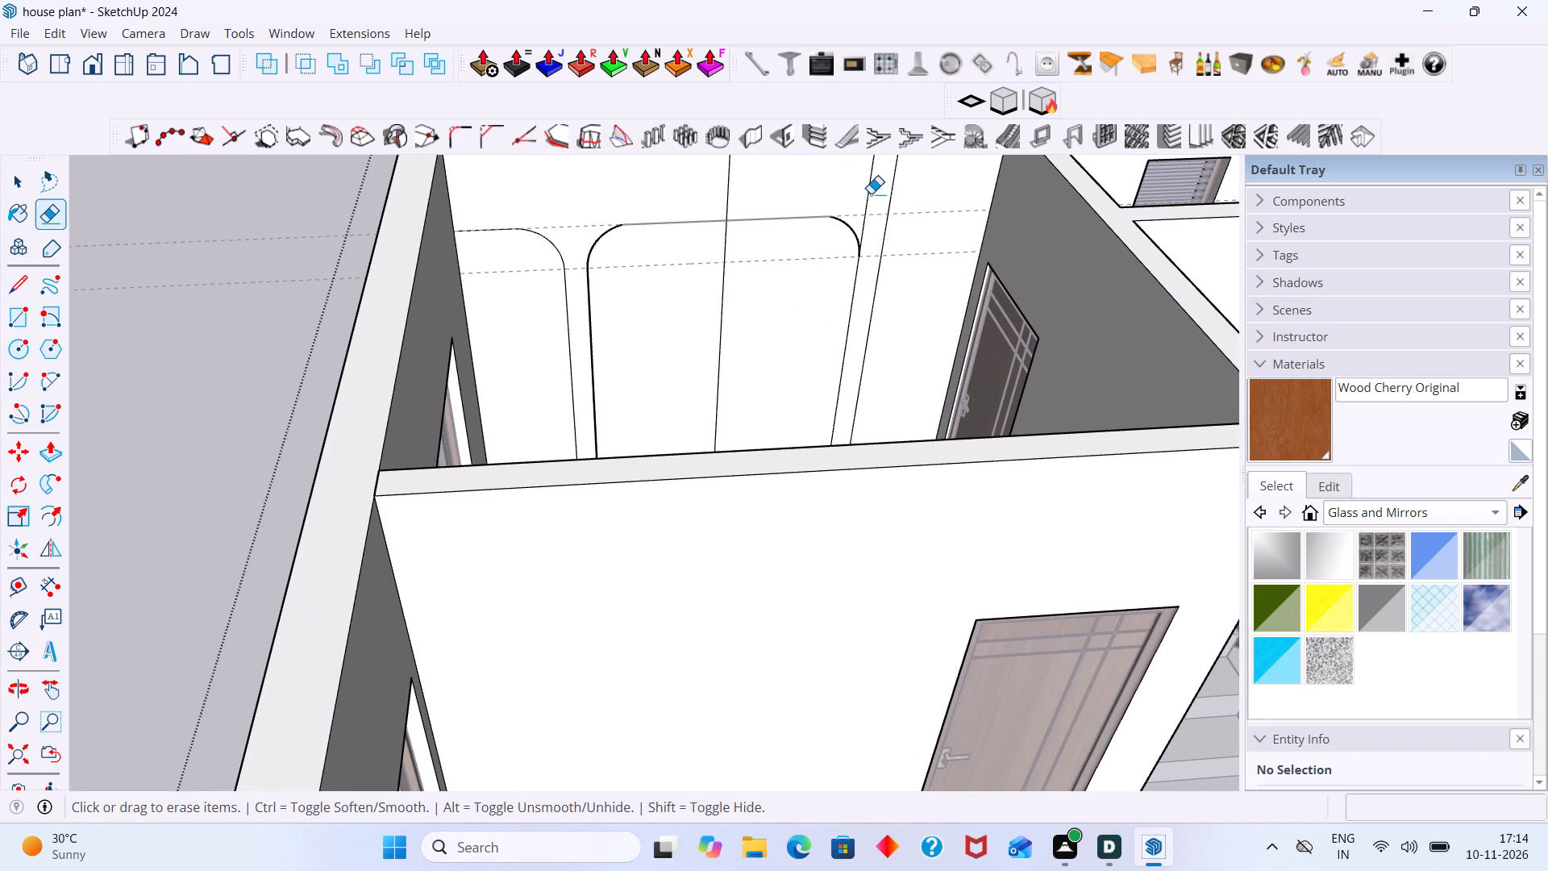
pyautogui.moveTo(871, 194); pyautogui.dragTo(869, 194)
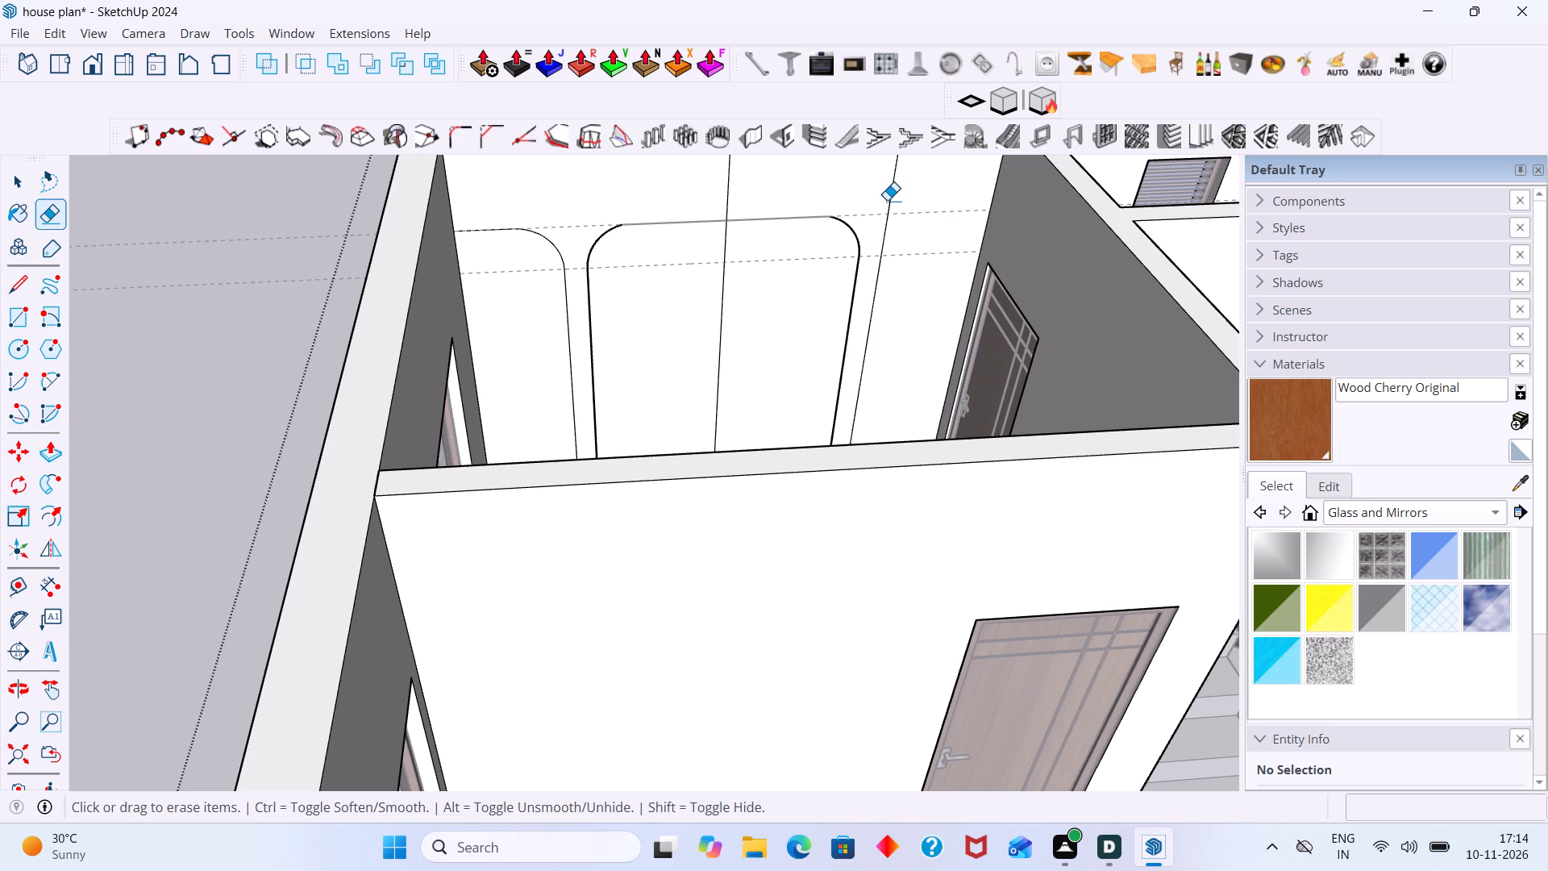
pyautogui.press('space')
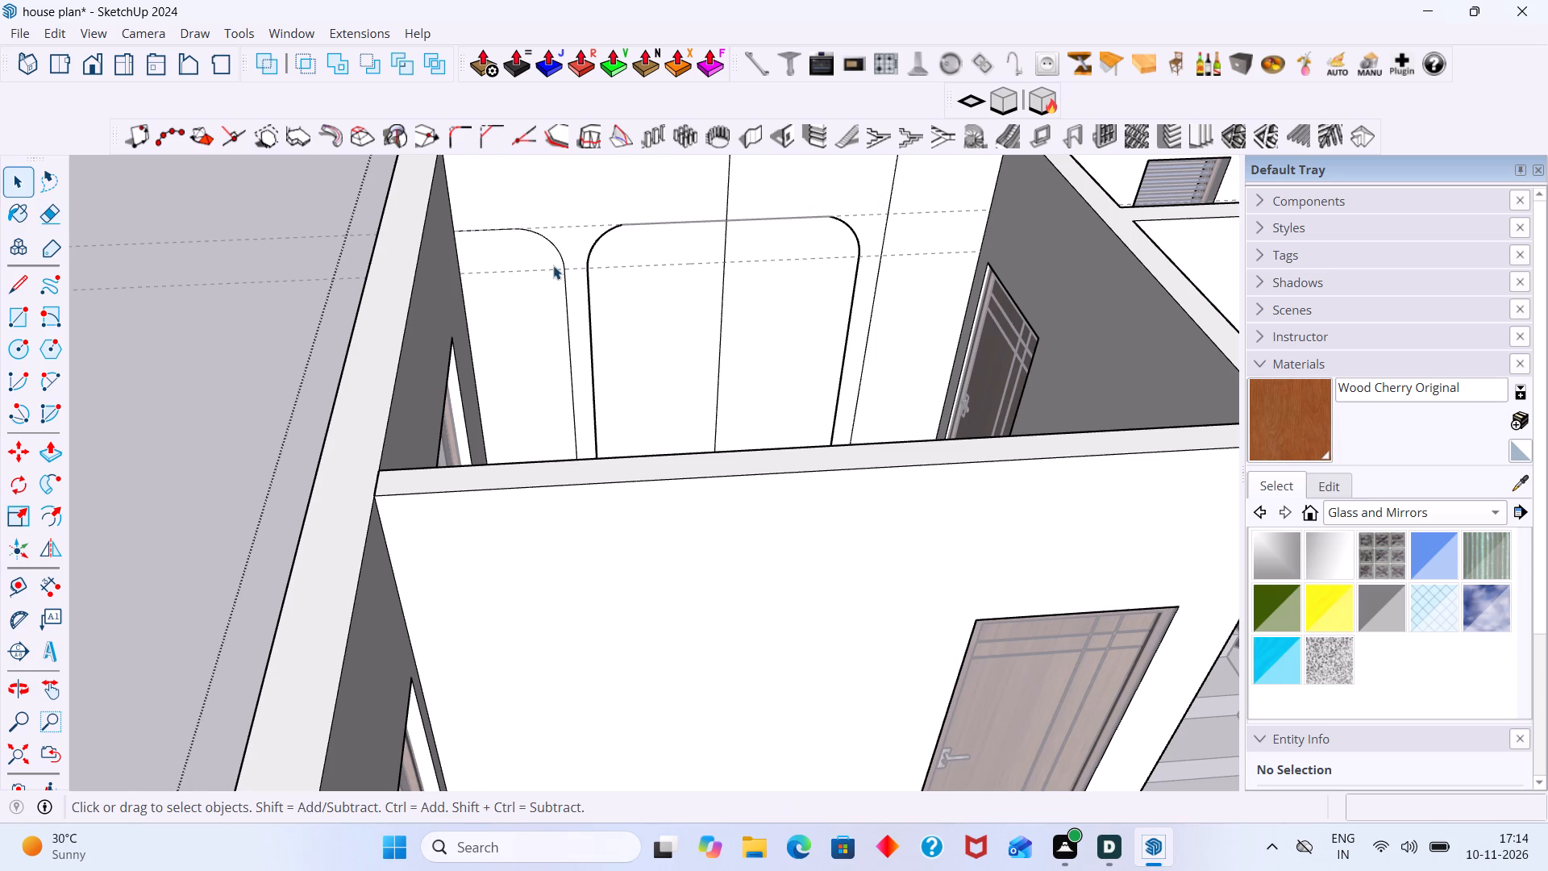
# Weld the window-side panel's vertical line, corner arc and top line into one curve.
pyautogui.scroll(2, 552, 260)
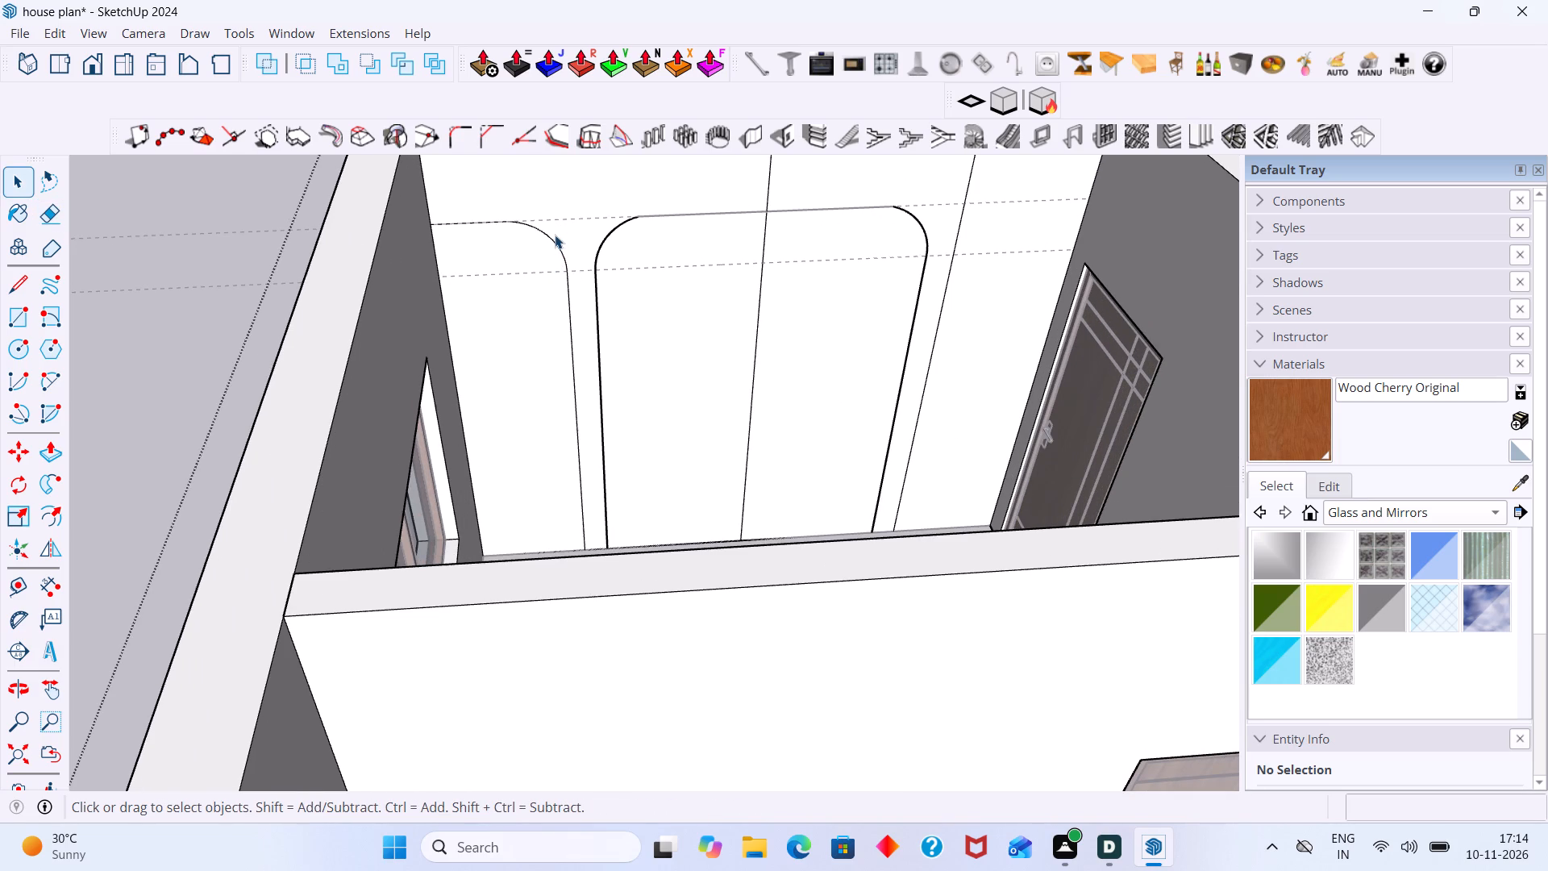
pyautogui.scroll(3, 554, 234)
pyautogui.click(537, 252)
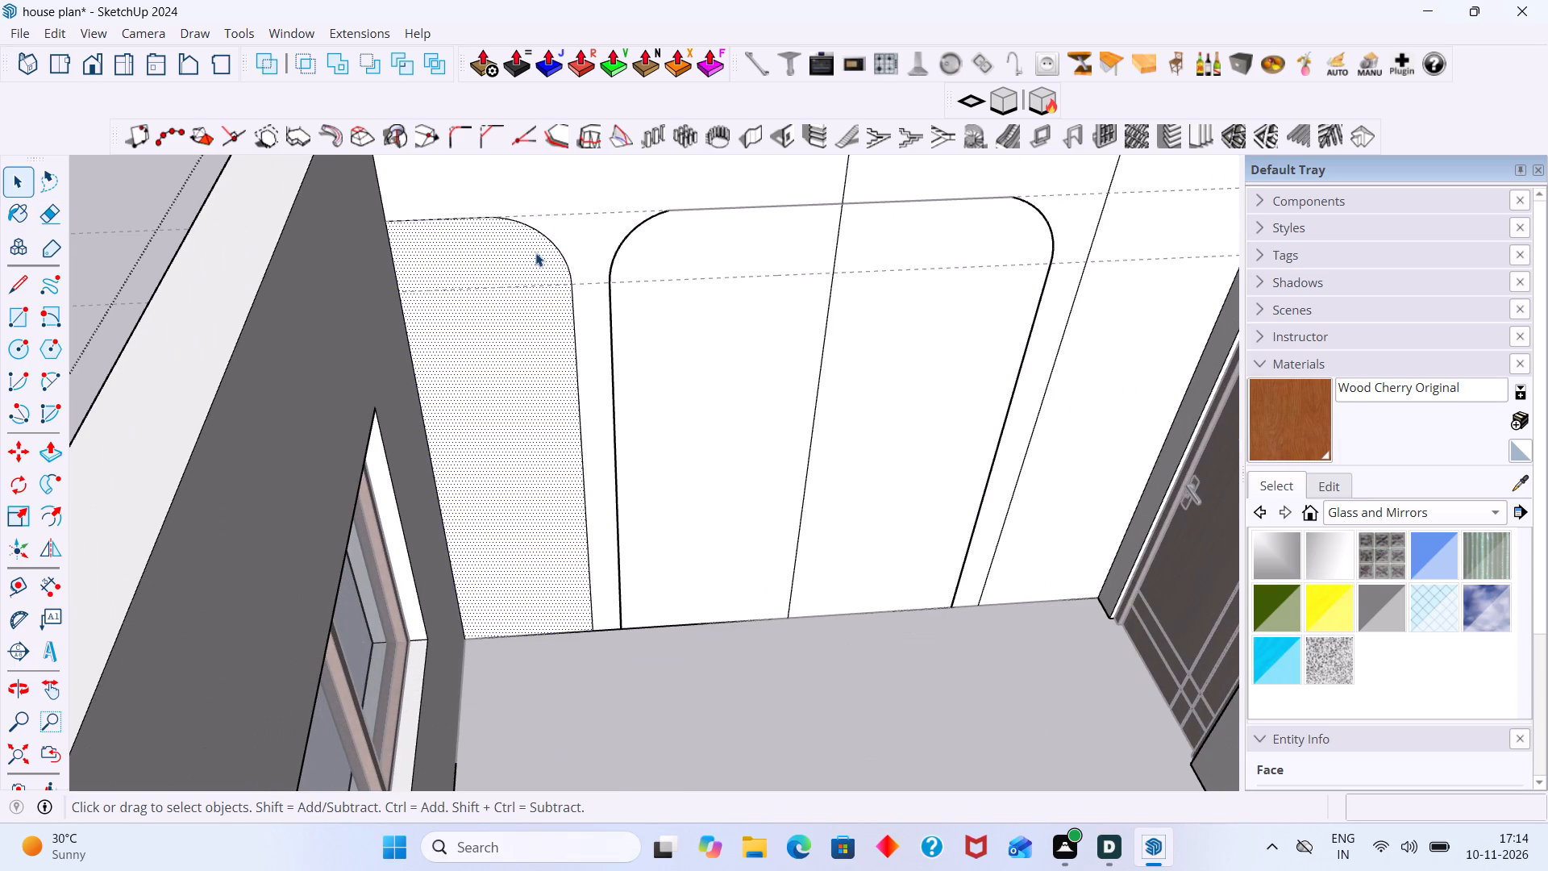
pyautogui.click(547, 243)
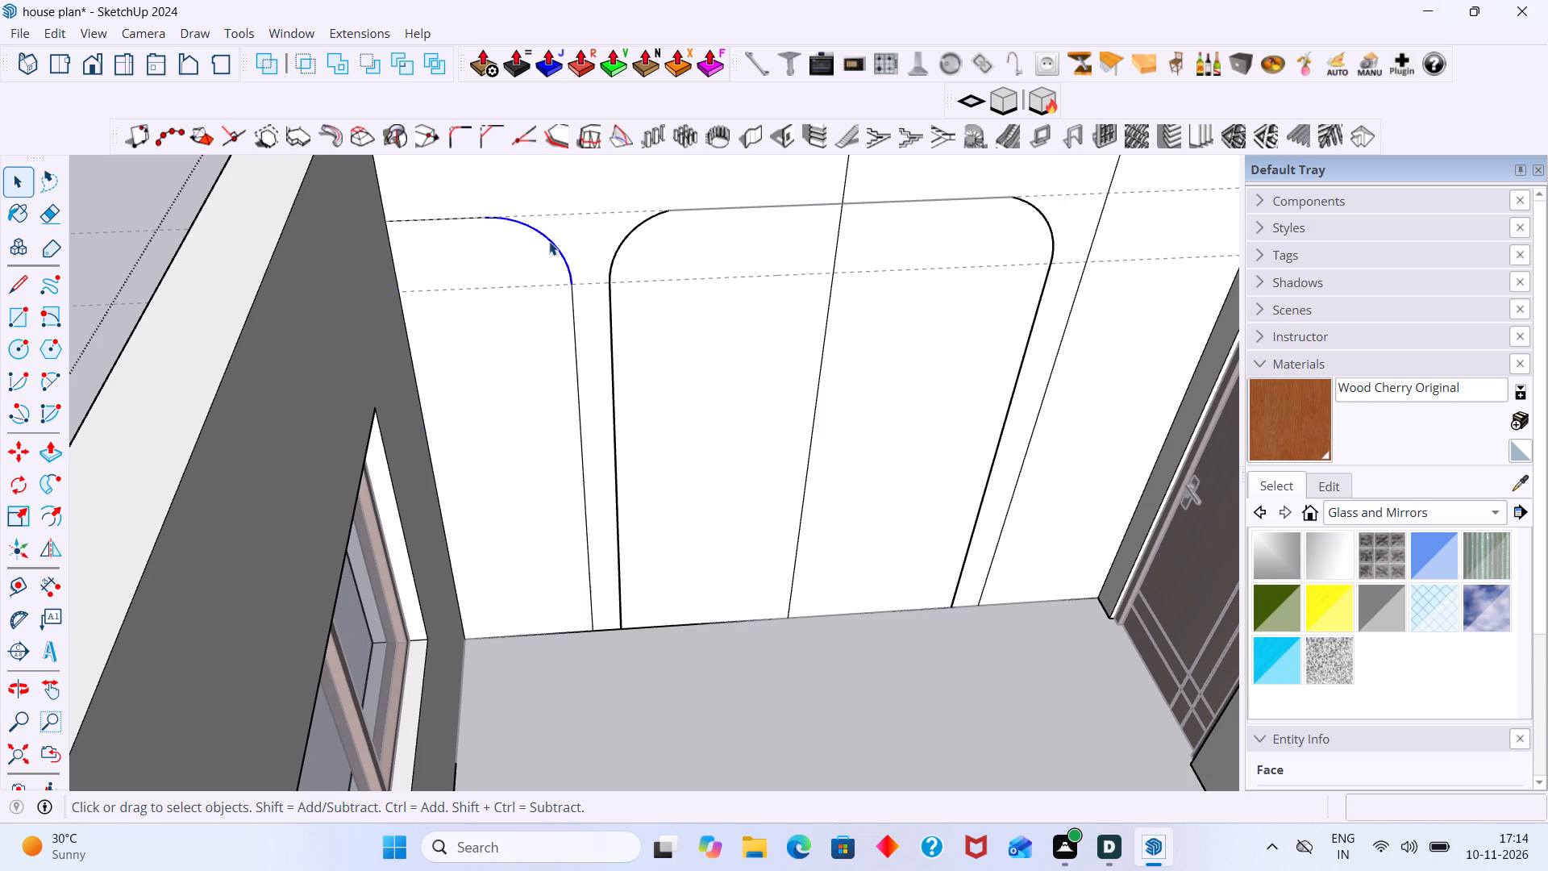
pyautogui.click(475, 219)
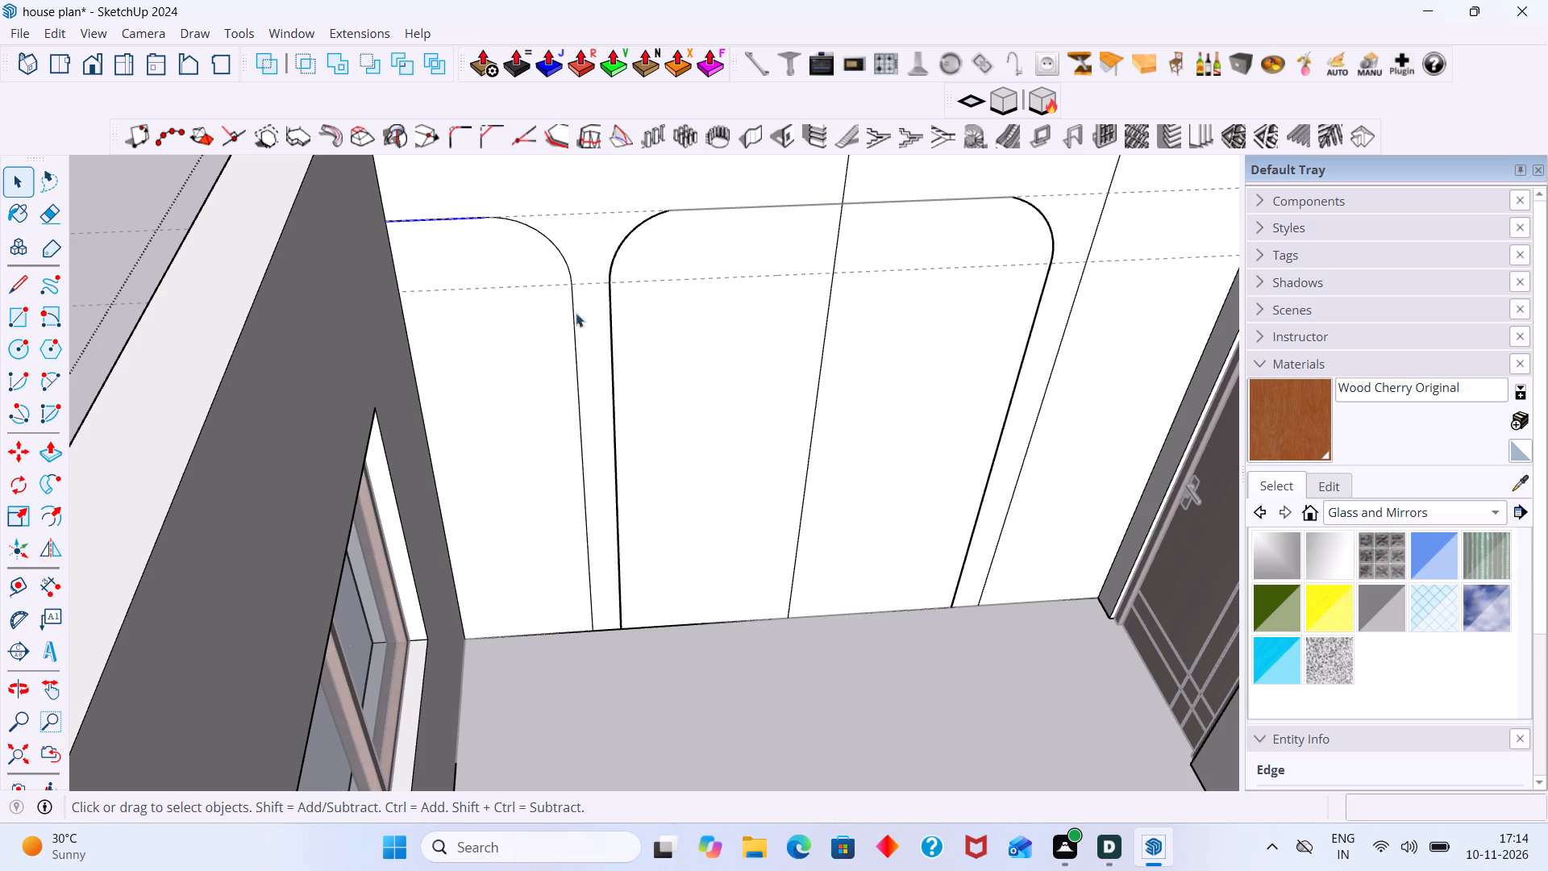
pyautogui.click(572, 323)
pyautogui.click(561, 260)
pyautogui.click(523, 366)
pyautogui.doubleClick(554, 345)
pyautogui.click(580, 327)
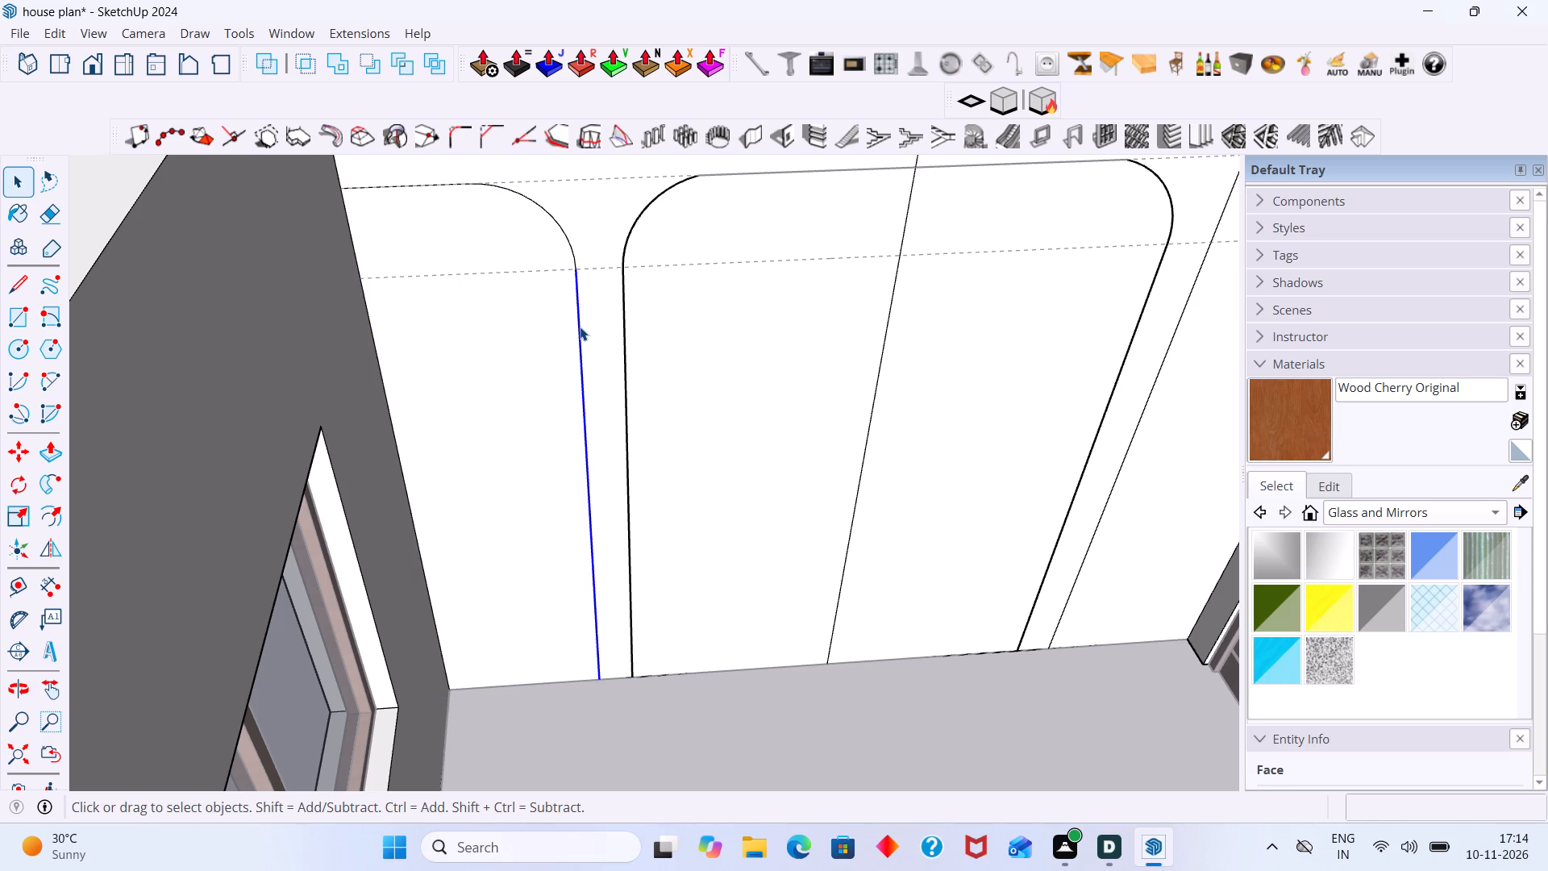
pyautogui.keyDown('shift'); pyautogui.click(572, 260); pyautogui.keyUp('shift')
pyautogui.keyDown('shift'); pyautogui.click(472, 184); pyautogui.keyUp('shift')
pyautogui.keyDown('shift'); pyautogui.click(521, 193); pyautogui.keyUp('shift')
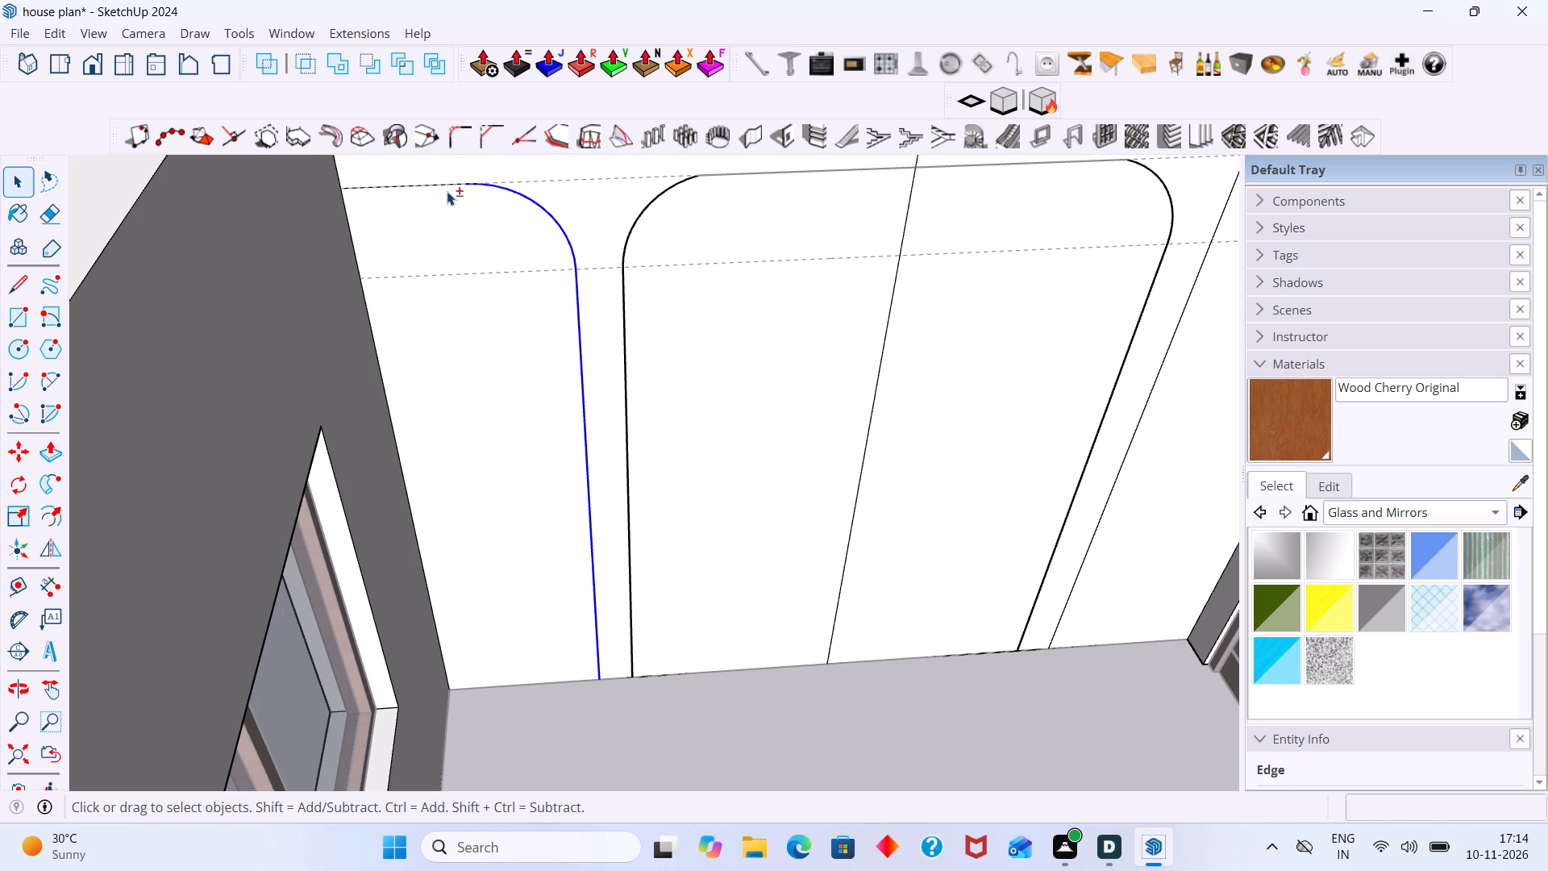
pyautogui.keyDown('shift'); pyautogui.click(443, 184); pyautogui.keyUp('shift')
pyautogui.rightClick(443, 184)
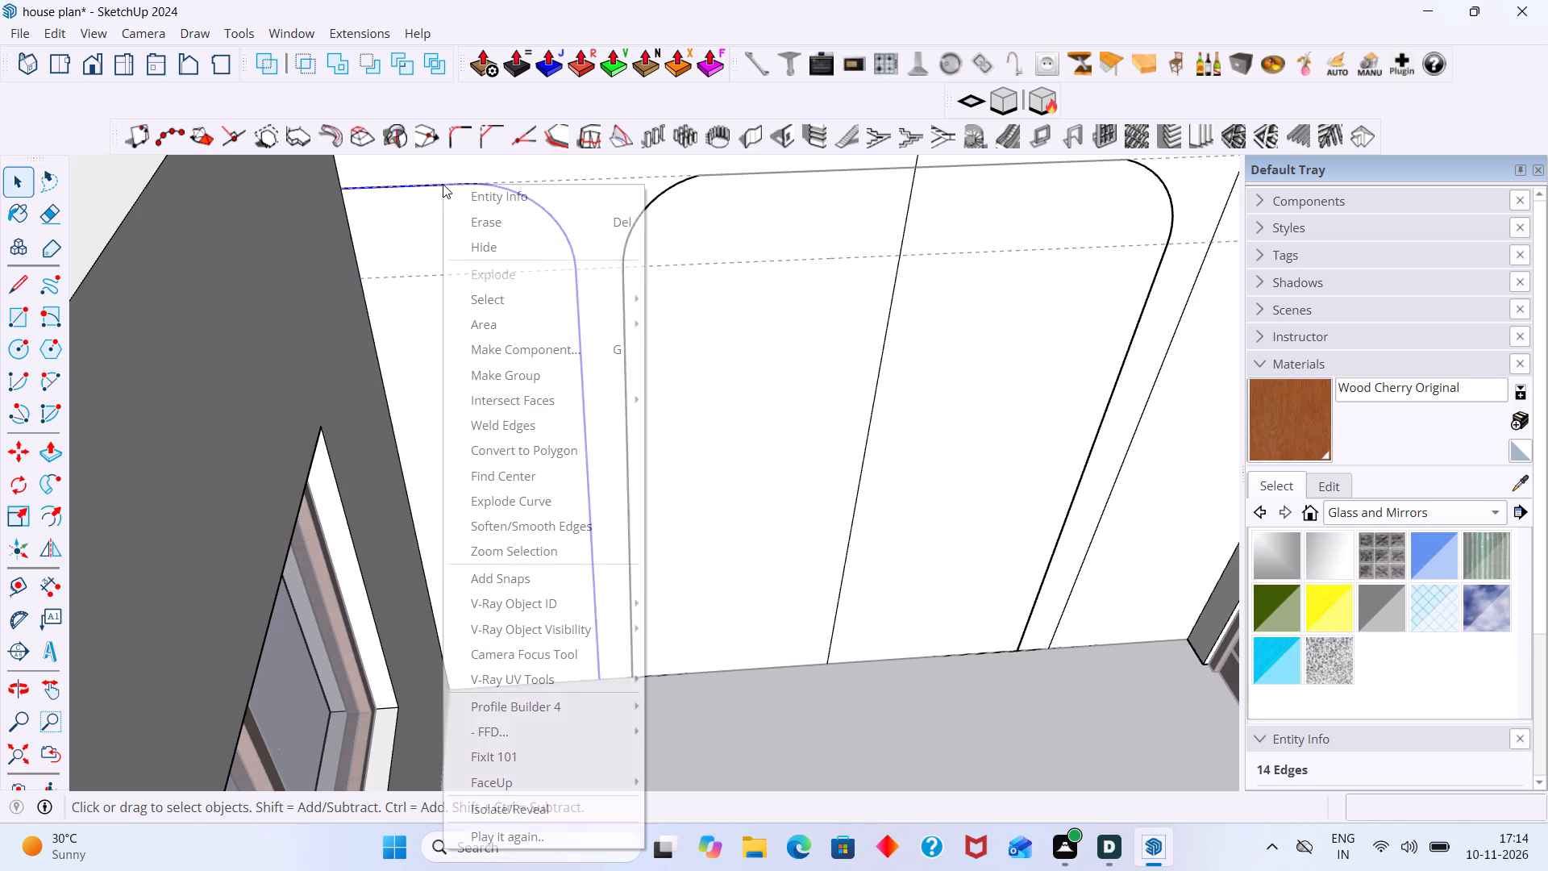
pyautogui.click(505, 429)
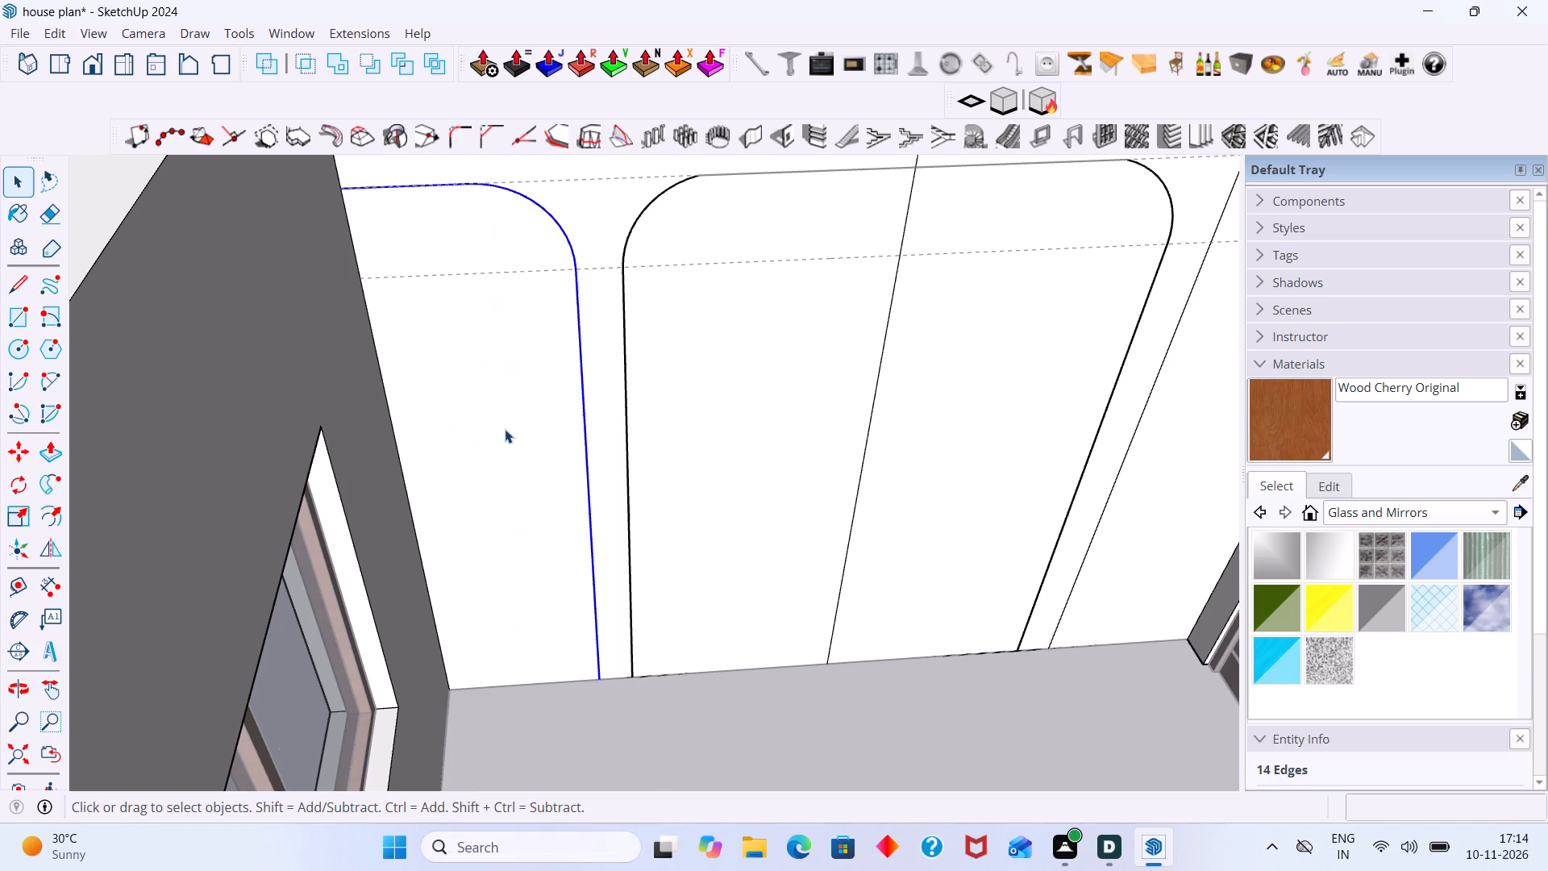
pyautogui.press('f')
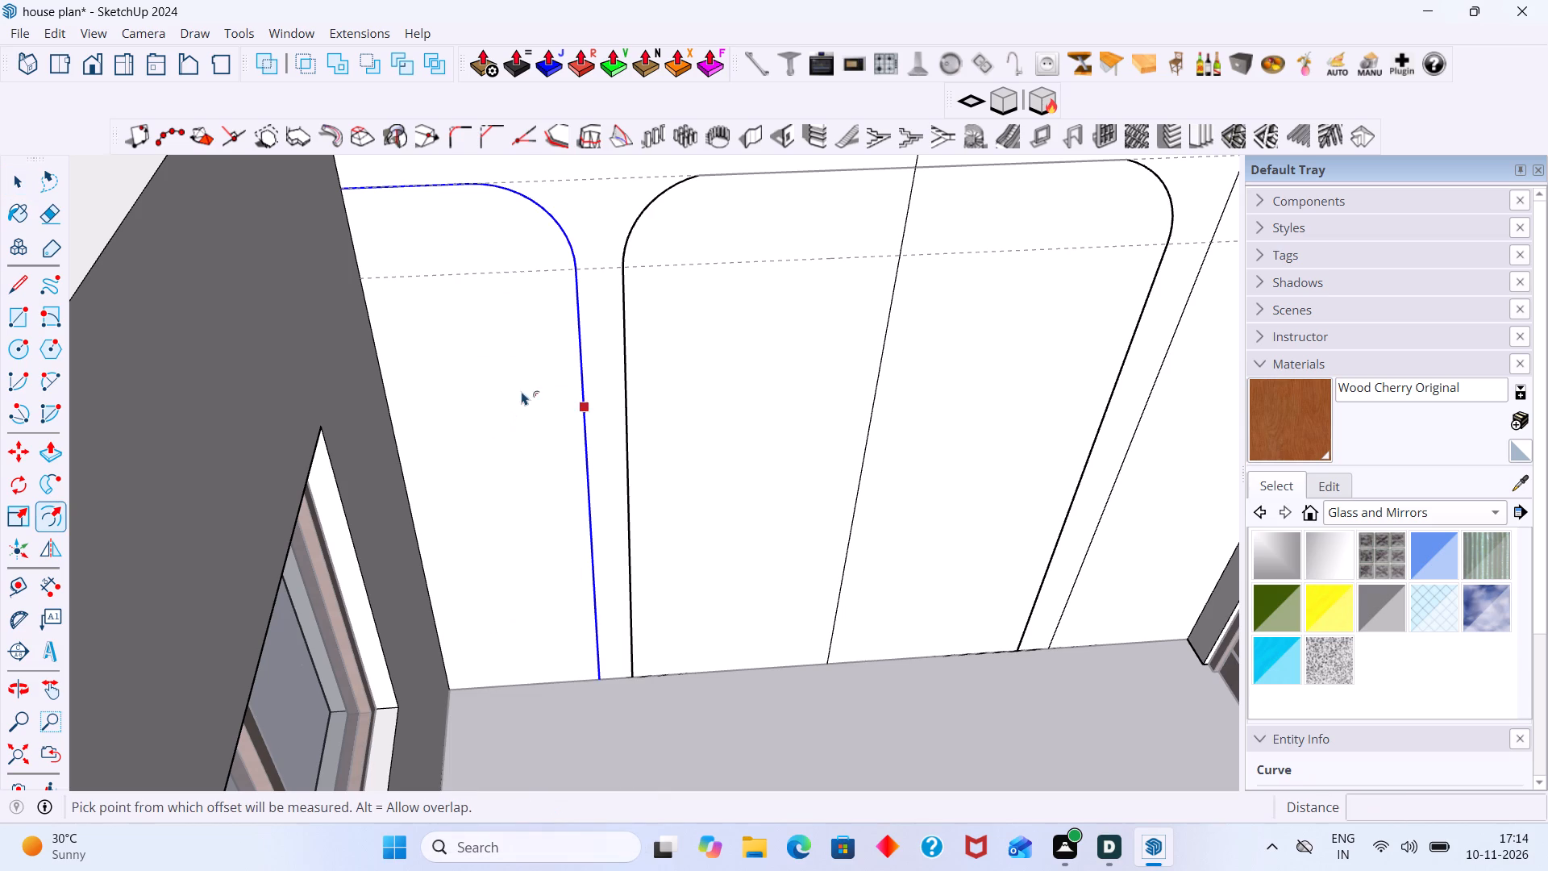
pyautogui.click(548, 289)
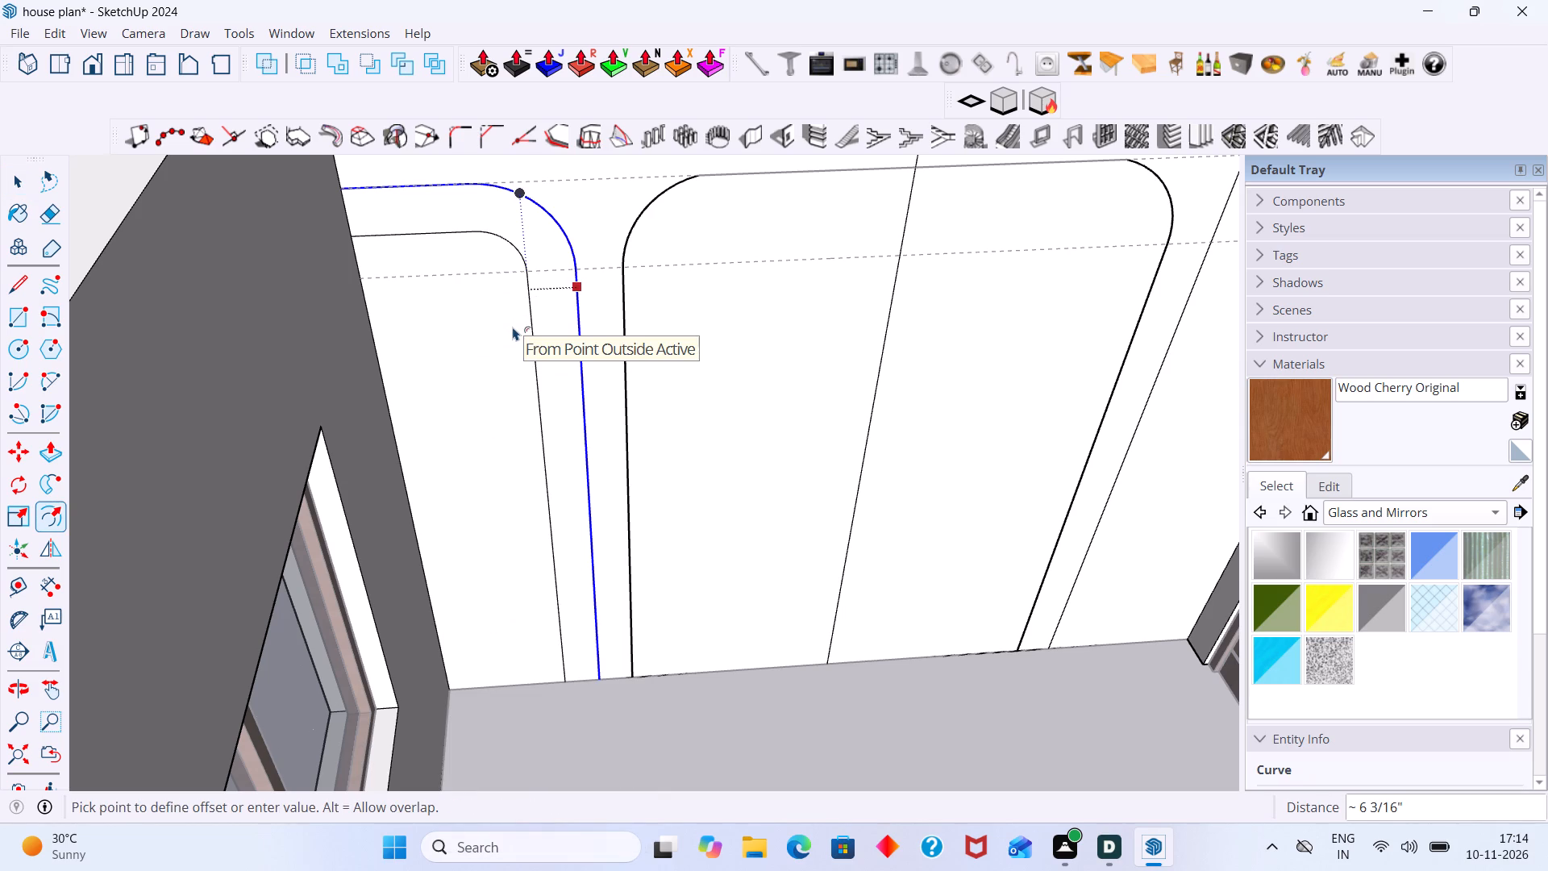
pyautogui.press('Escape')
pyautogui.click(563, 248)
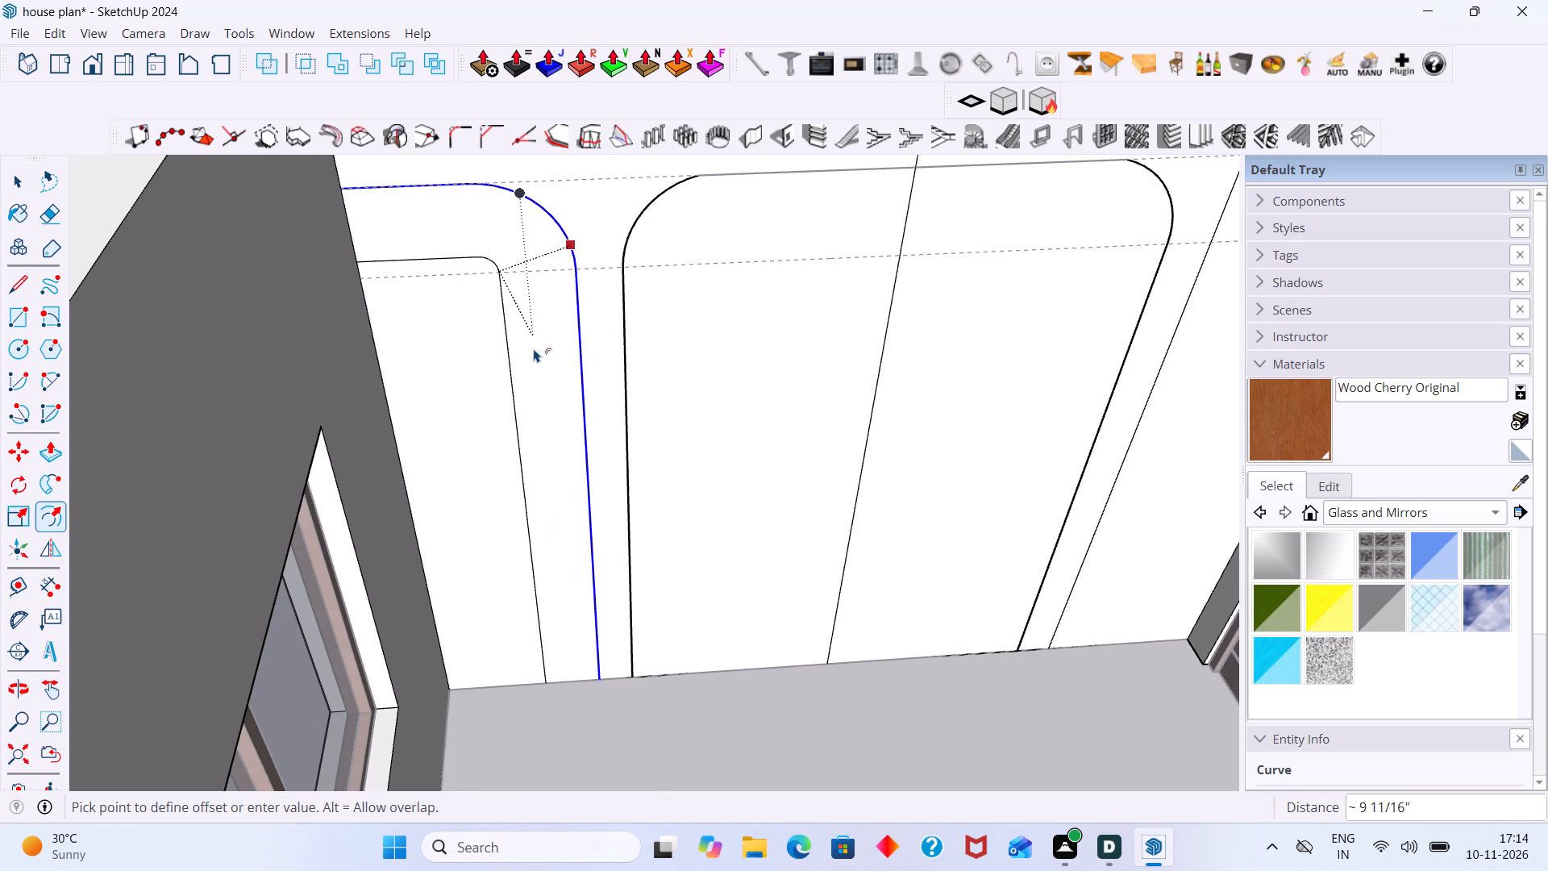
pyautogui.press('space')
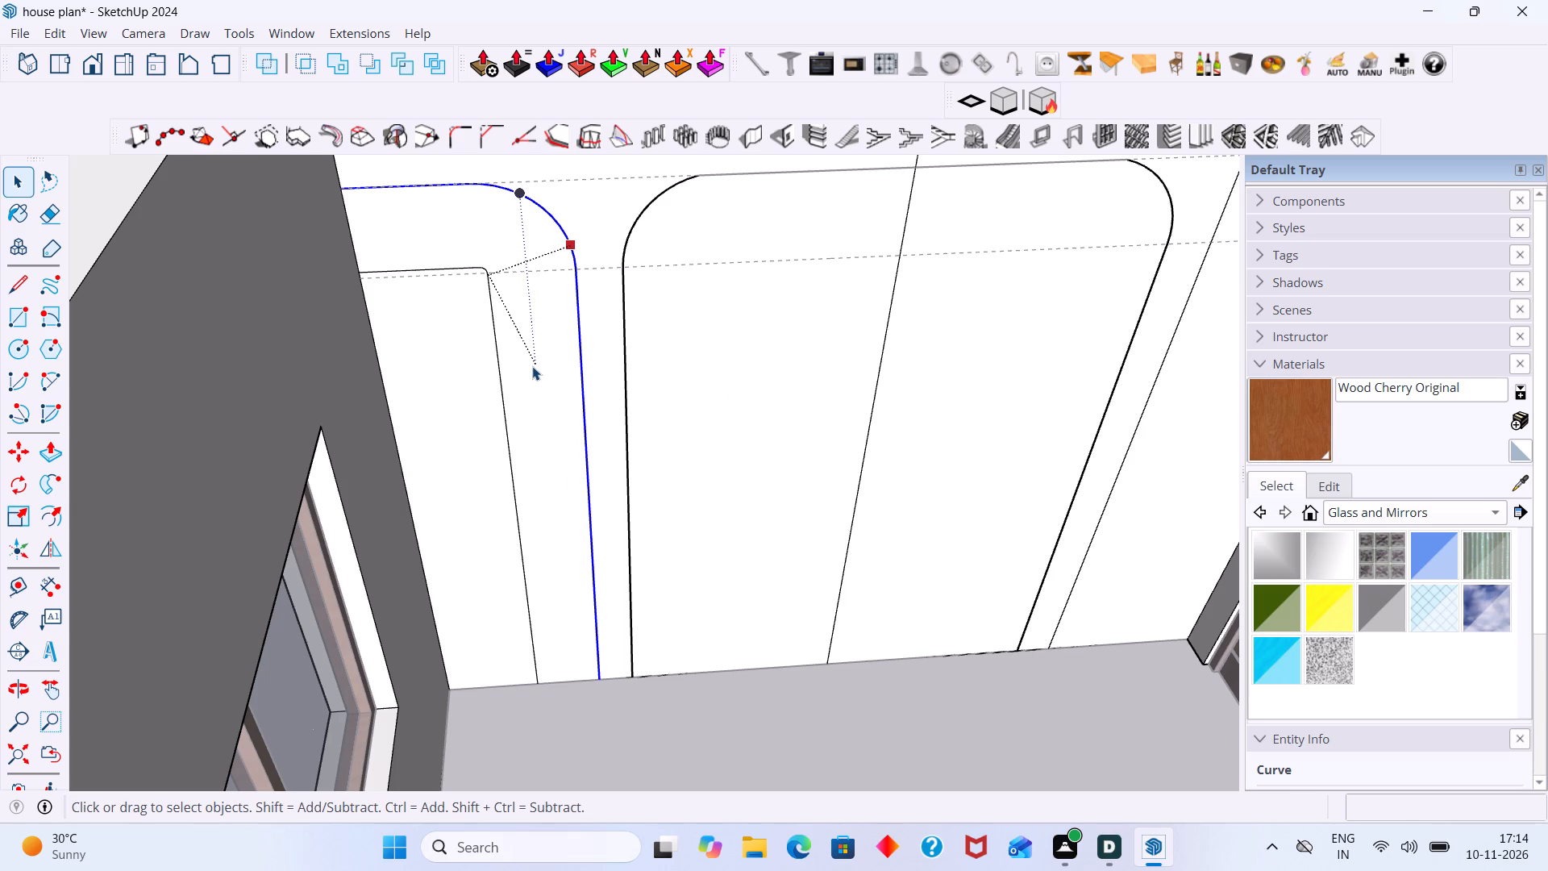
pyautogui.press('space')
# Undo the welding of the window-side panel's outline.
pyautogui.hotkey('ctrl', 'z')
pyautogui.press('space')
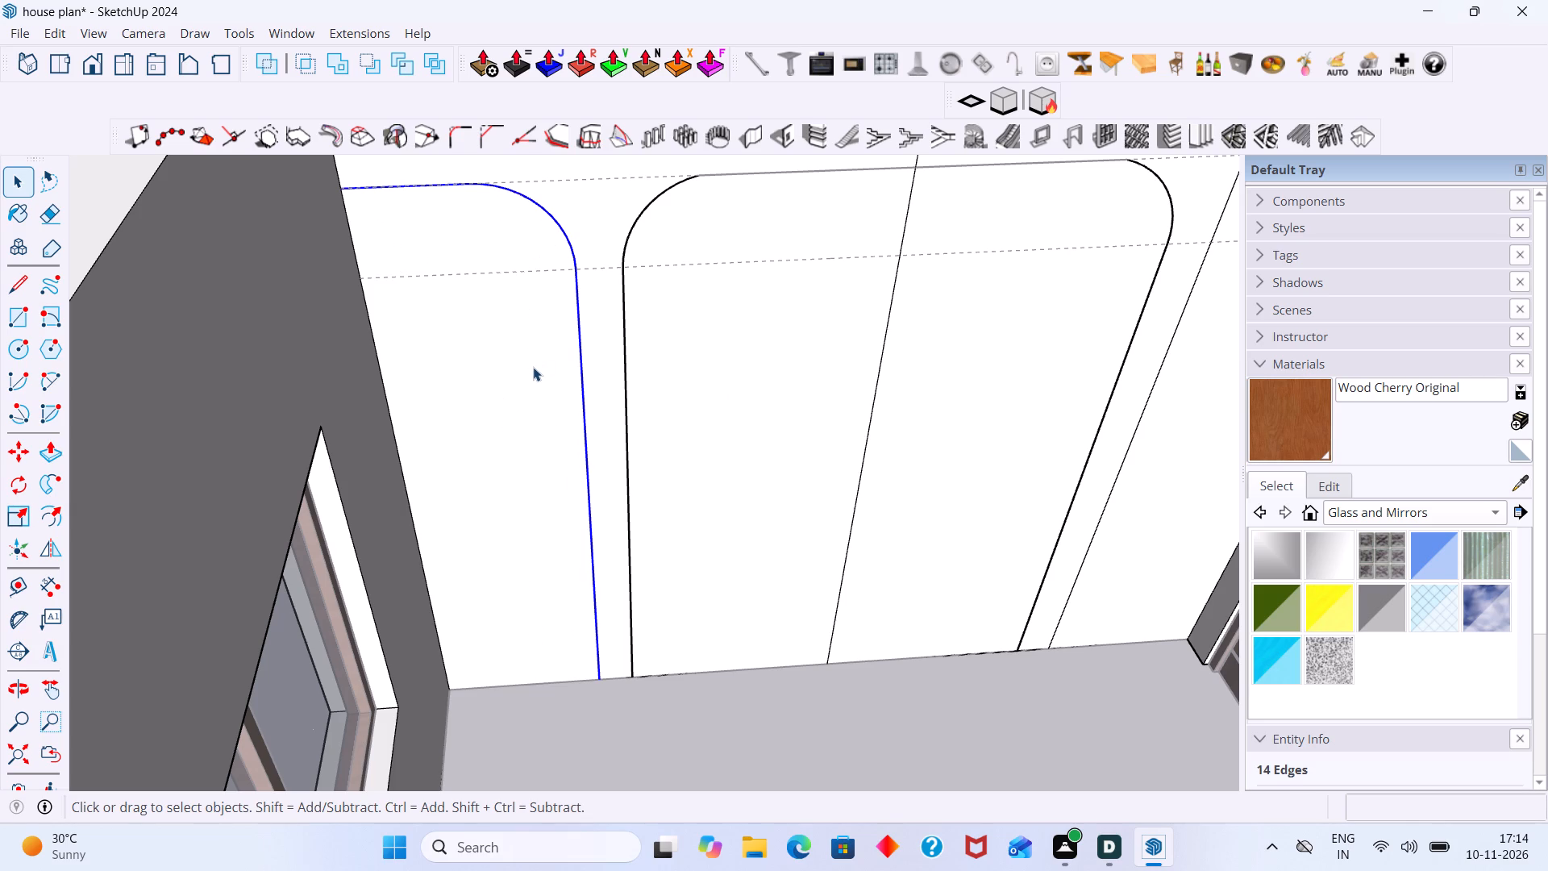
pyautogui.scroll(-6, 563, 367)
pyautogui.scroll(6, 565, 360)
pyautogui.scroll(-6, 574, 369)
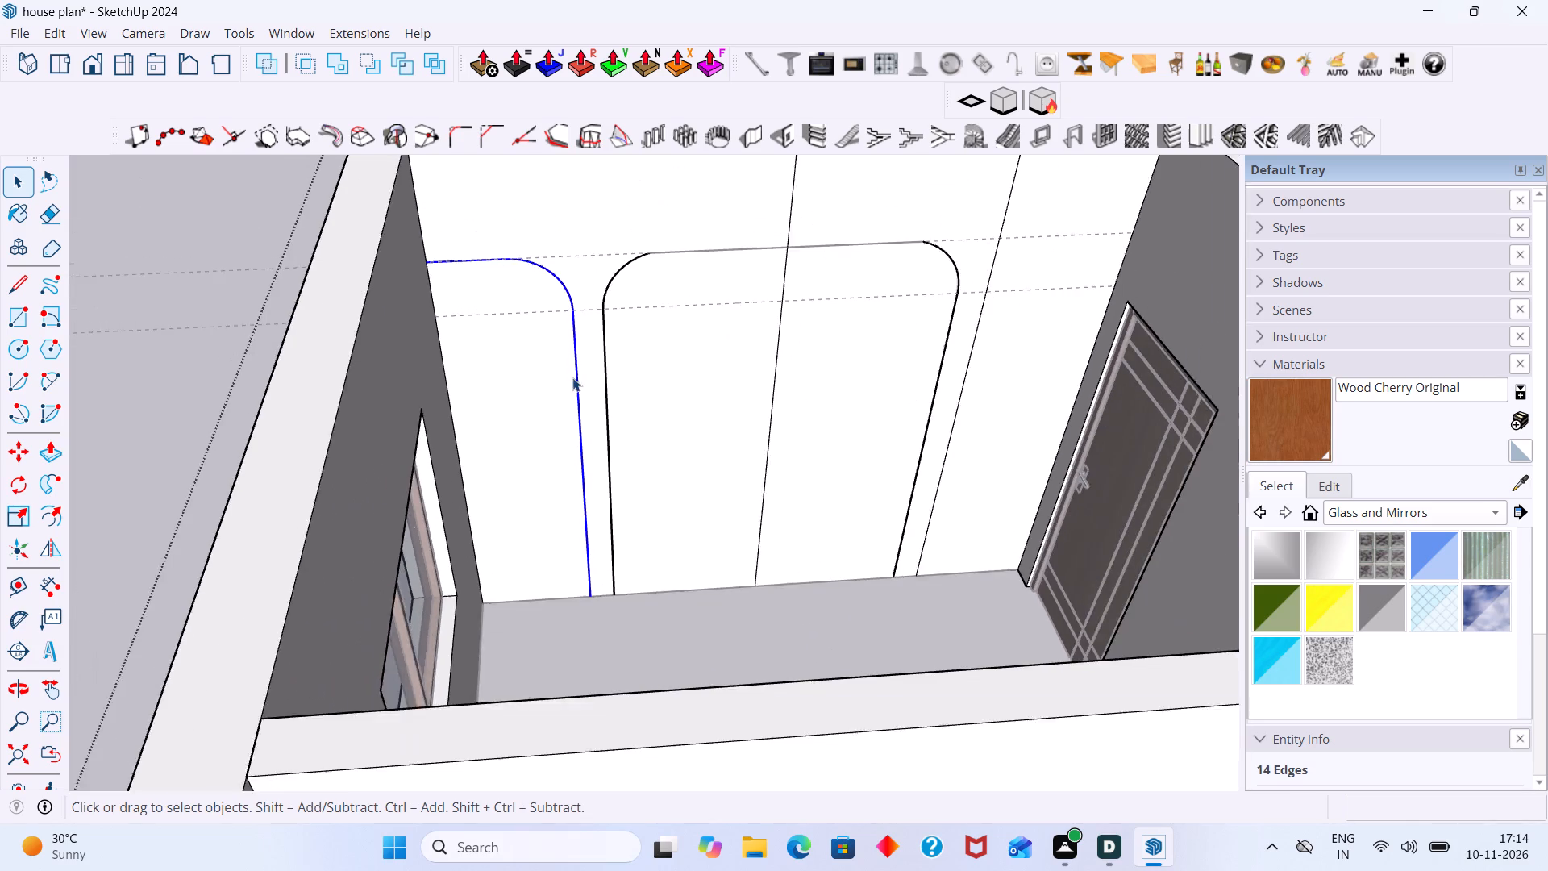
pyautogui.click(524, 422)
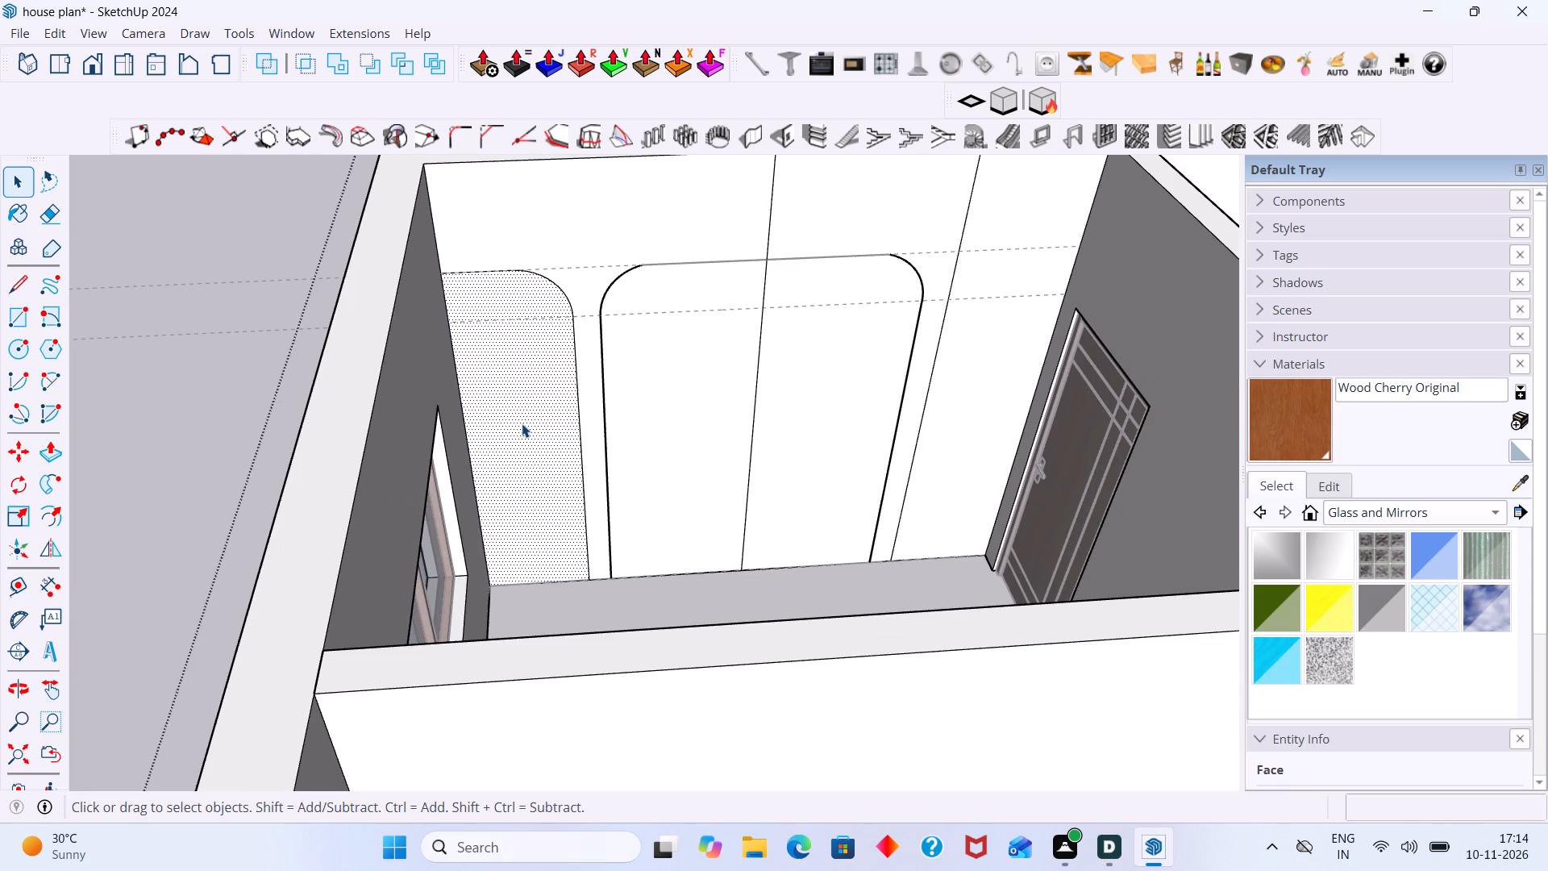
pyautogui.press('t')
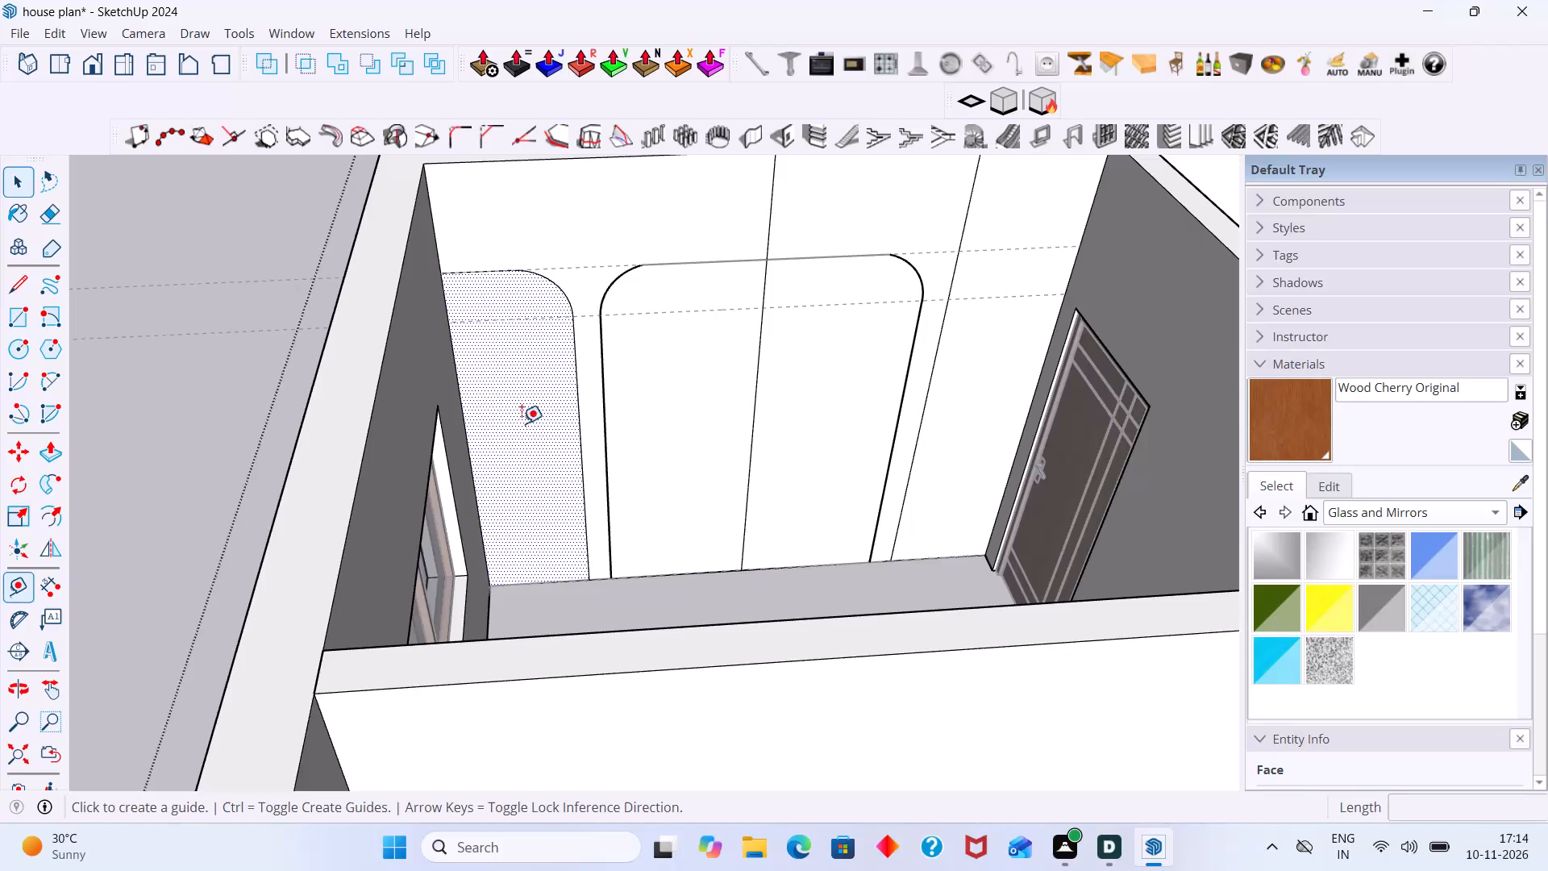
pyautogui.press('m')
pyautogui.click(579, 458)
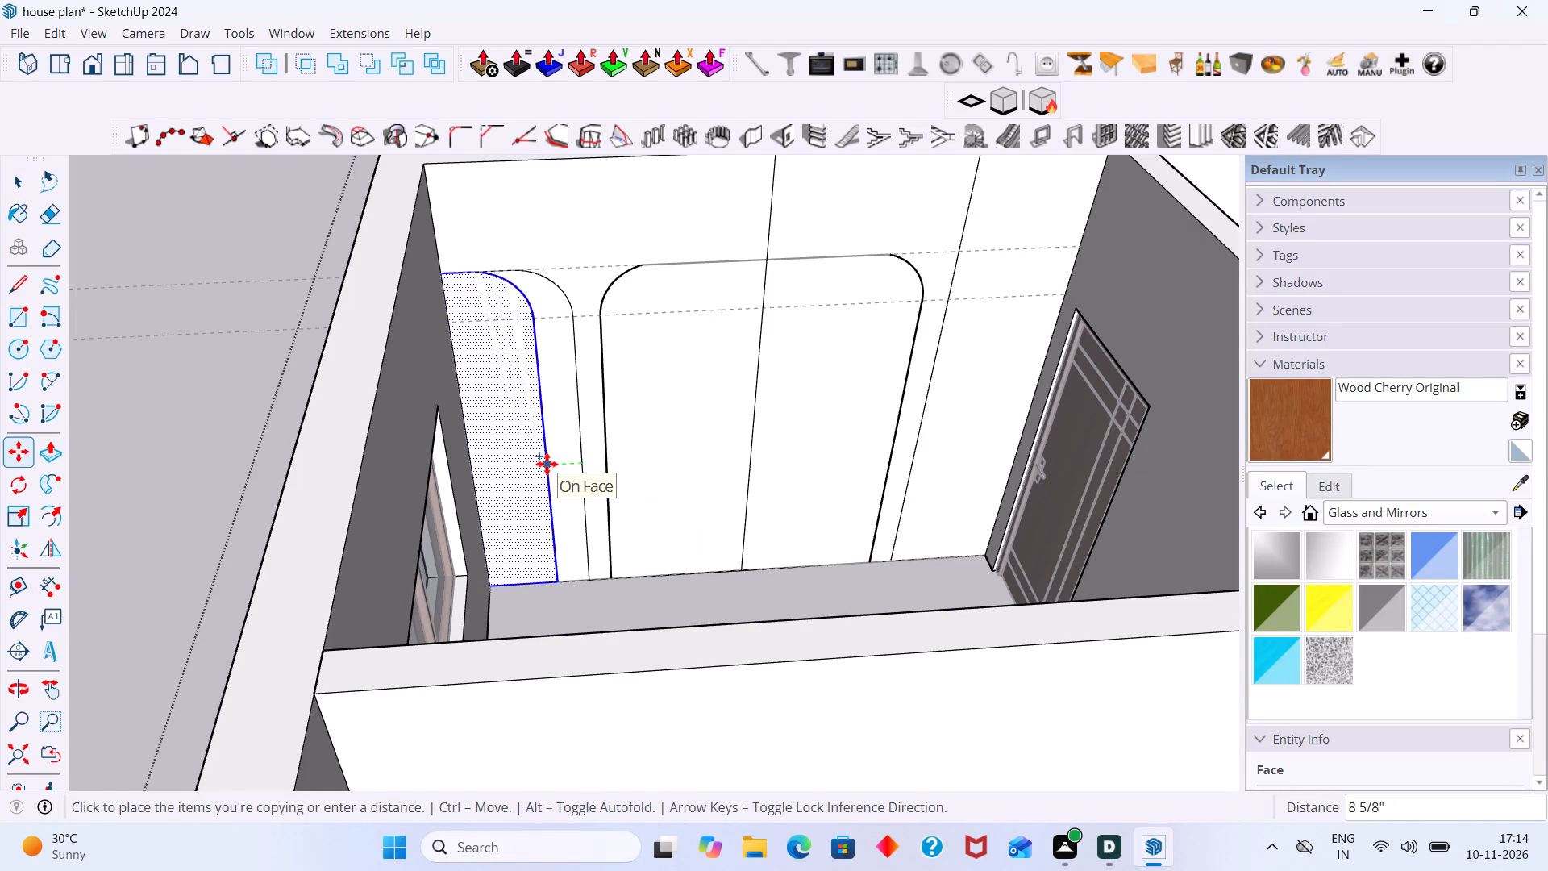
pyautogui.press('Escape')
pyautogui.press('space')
# Copy the window-side panel's vertical line 10" toward the window wall, inside the panel.
pyautogui.click(584, 465)
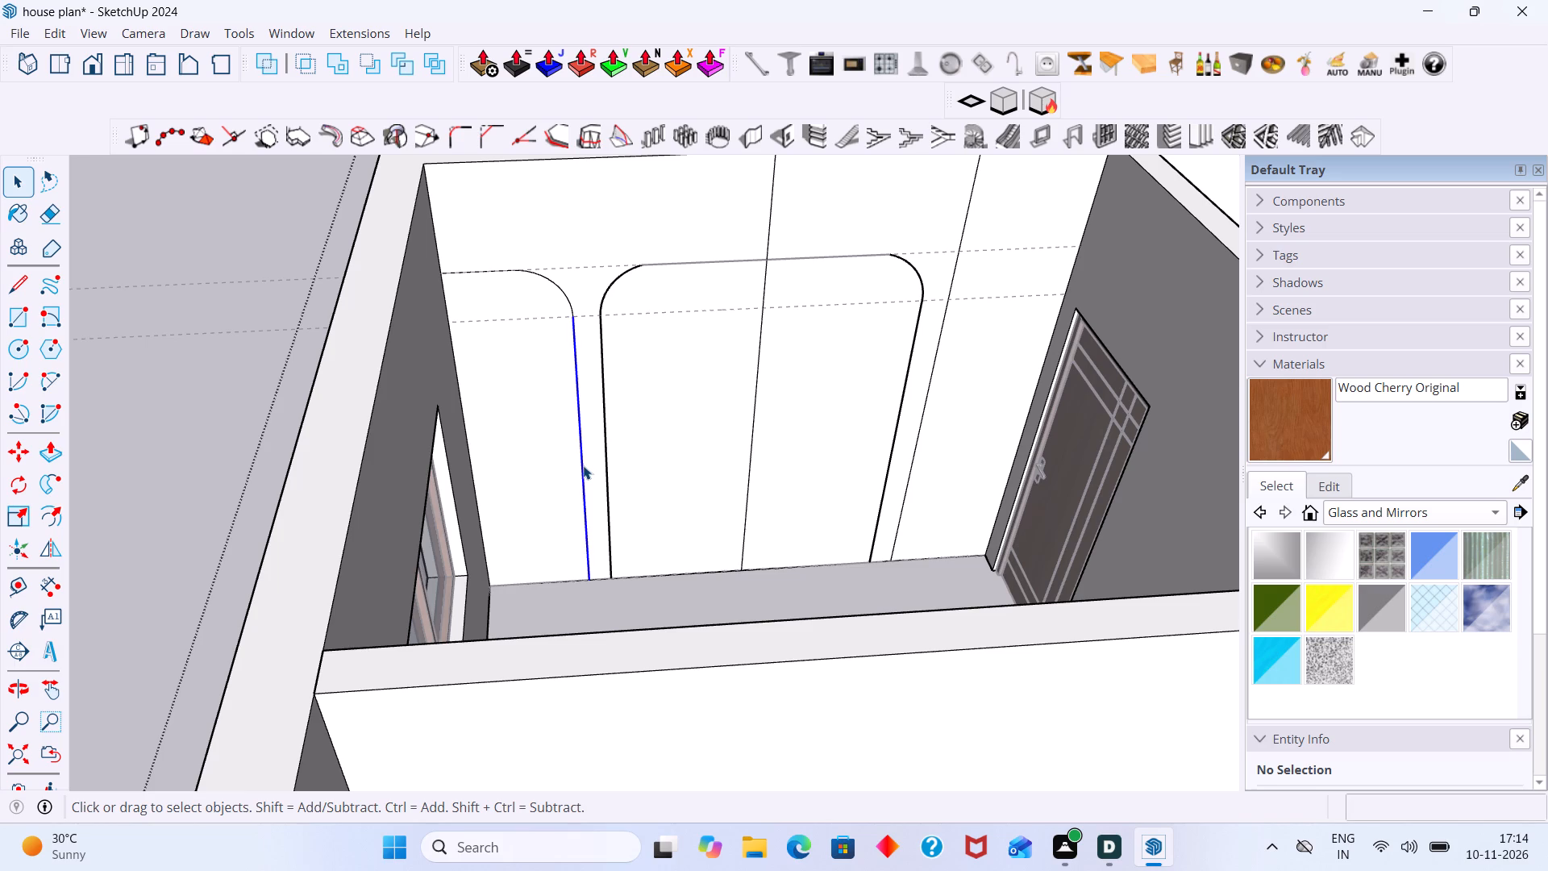
pyautogui.press('m')
pyautogui.click(583, 467)
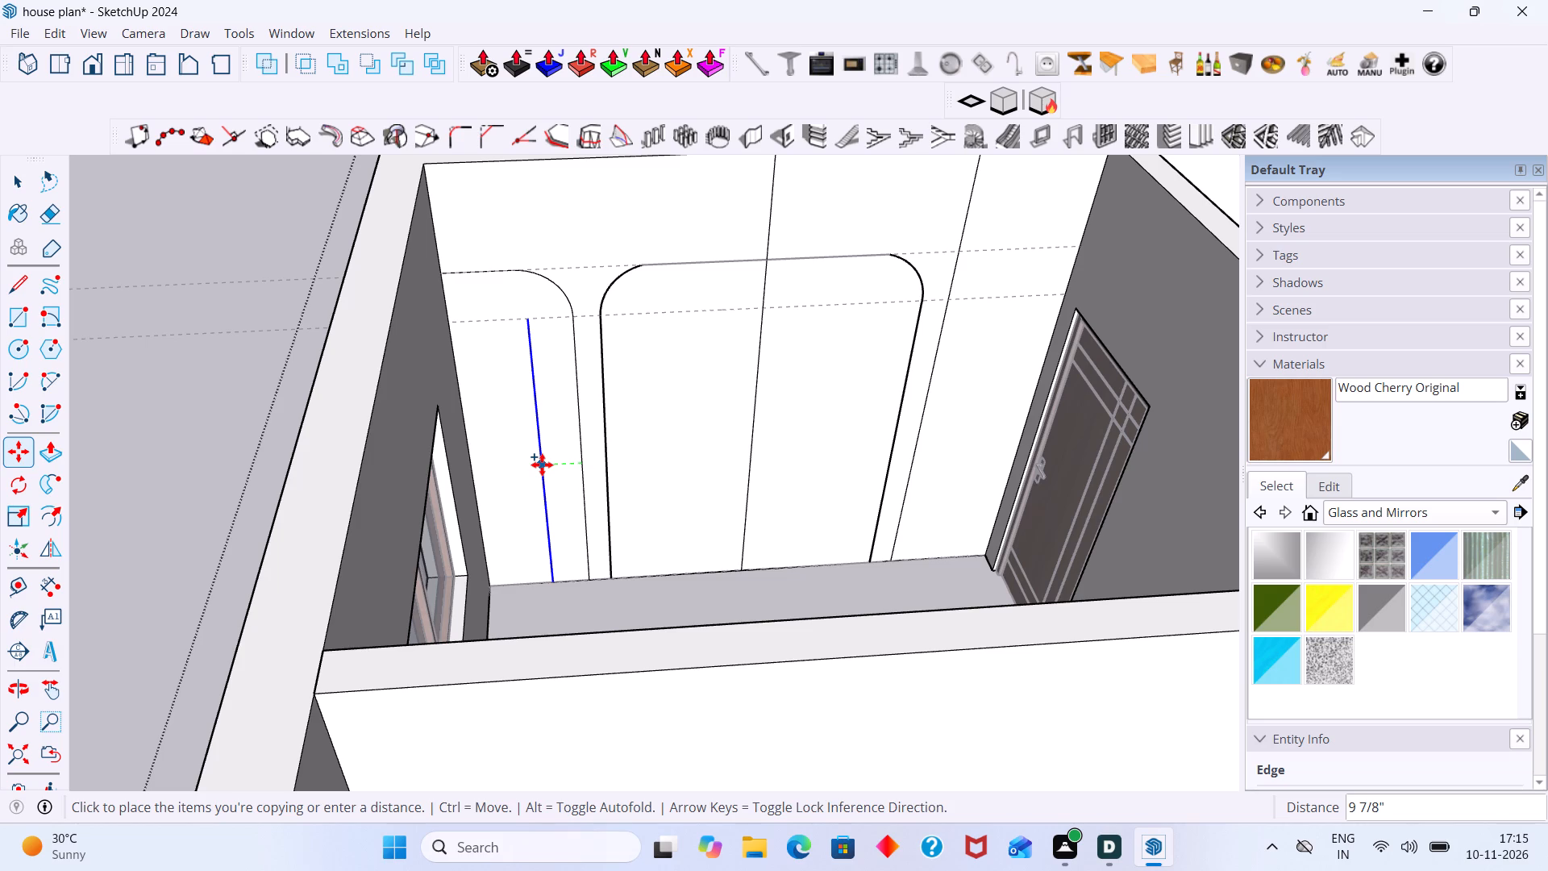
pyautogui.write('10')
pyautogui.hotkey('shift', '"')
pyautogui.press('Return')
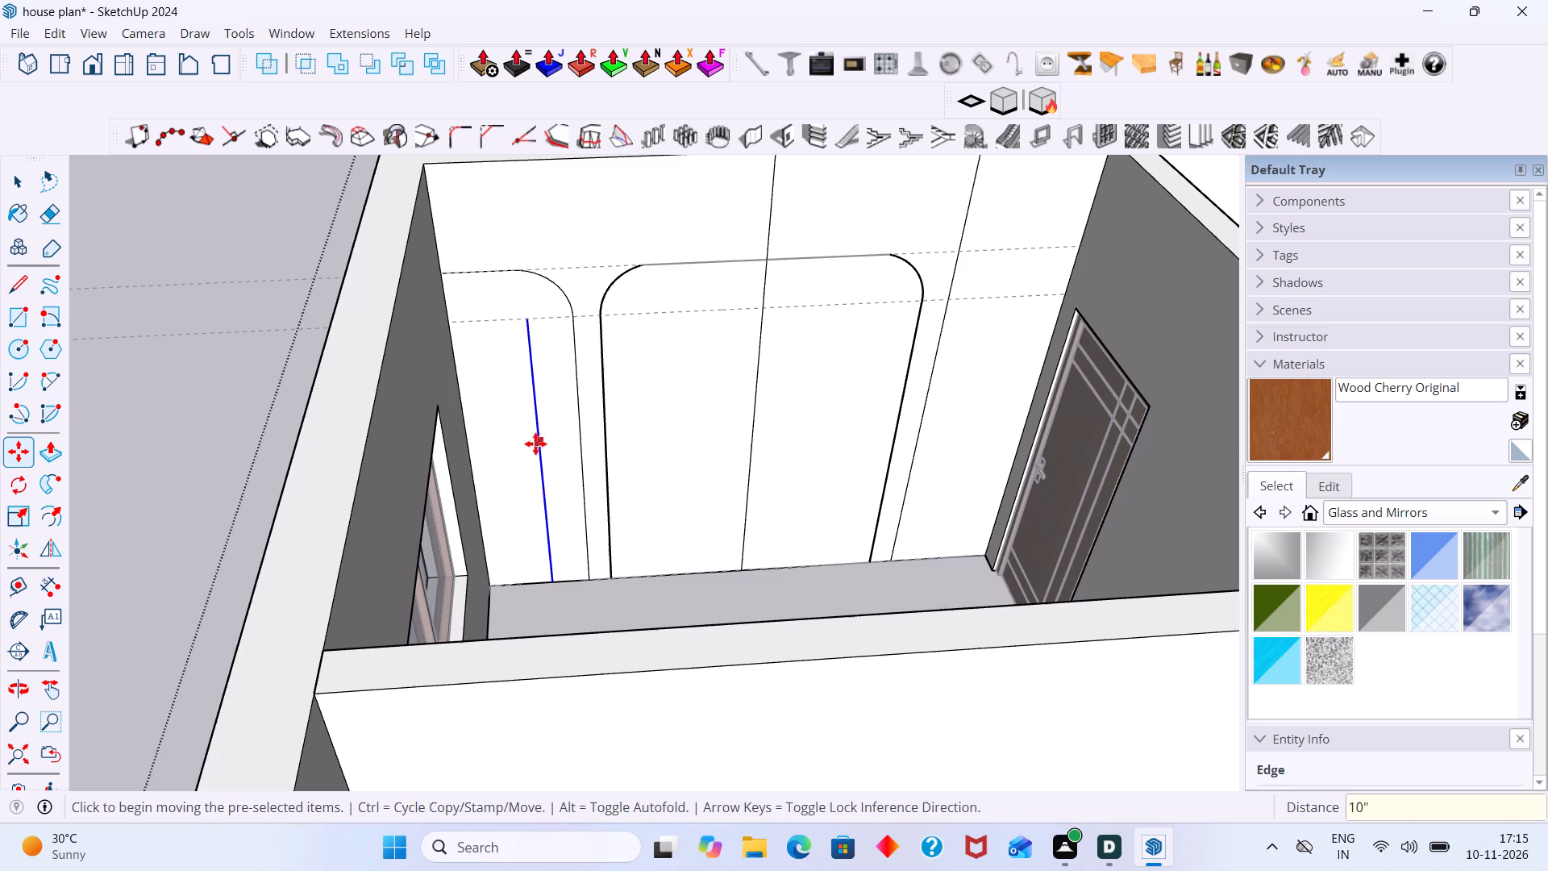
pyautogui.press('space')
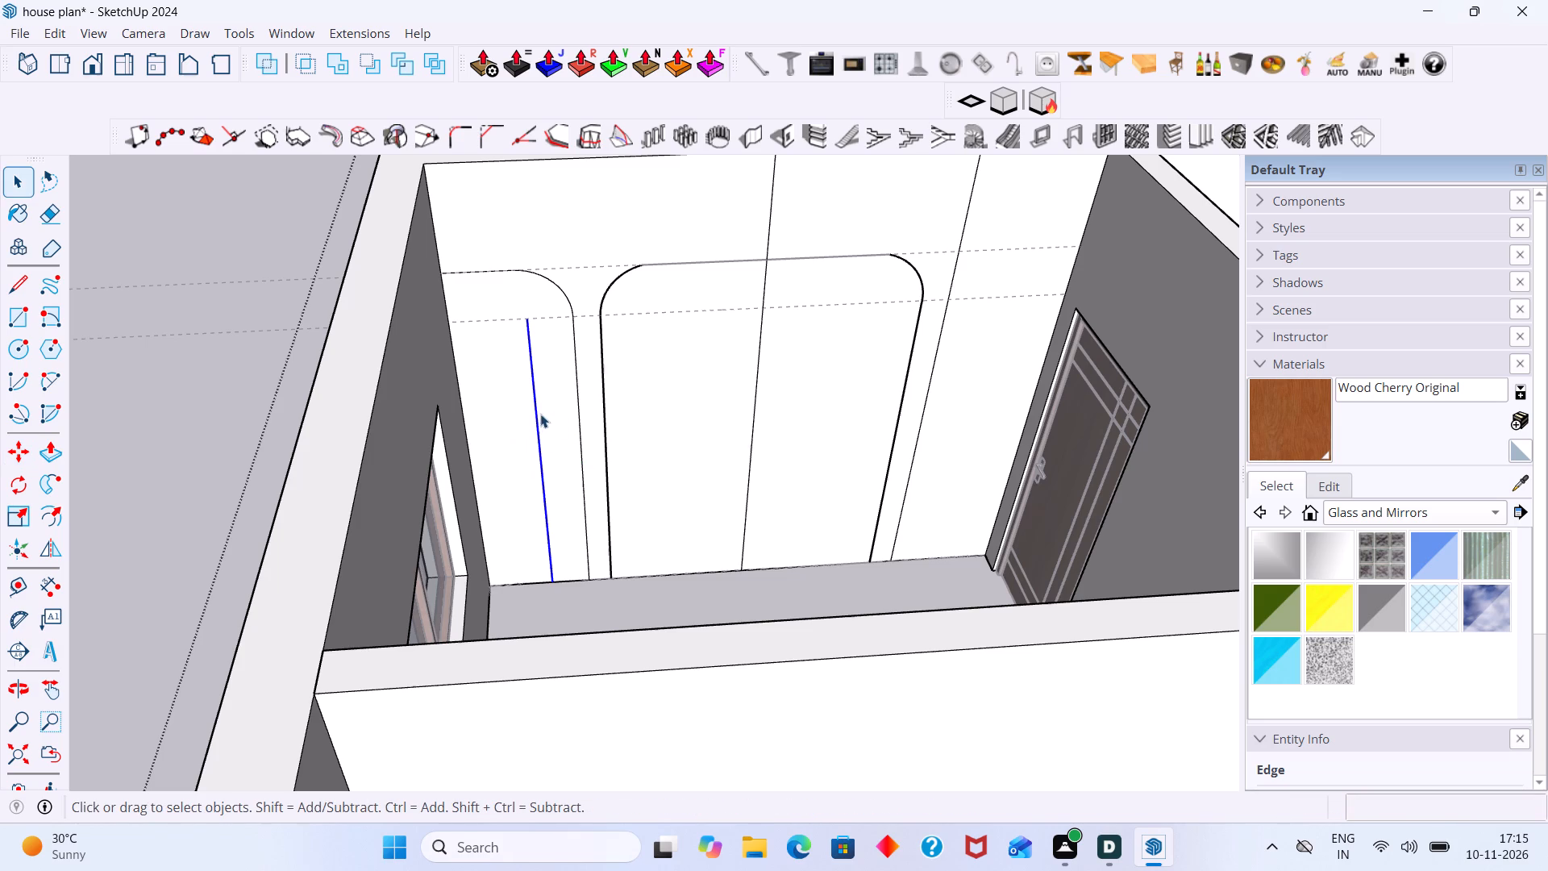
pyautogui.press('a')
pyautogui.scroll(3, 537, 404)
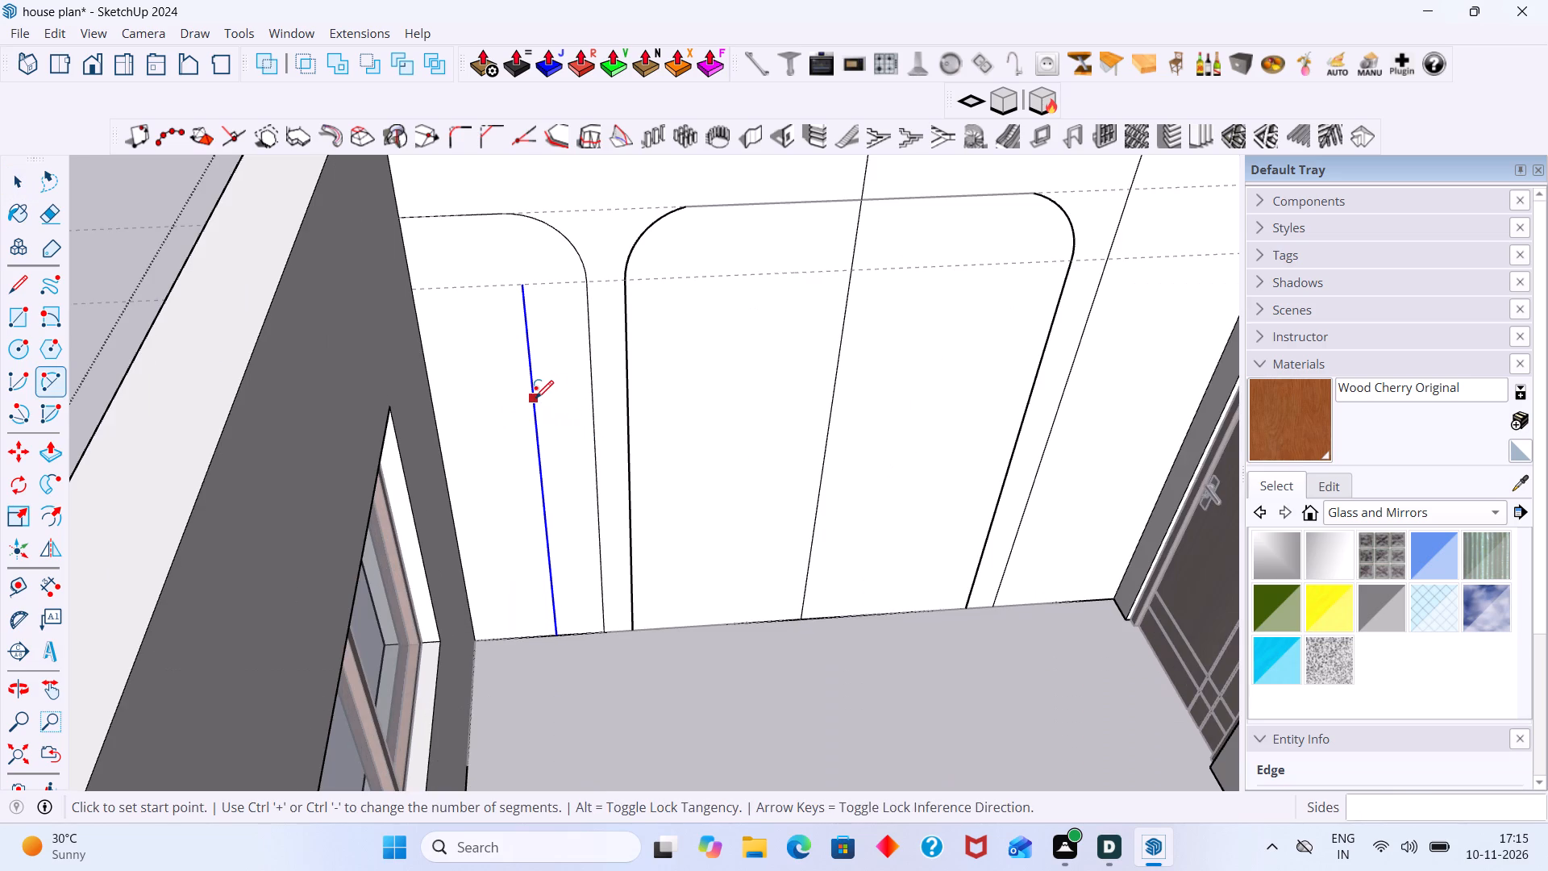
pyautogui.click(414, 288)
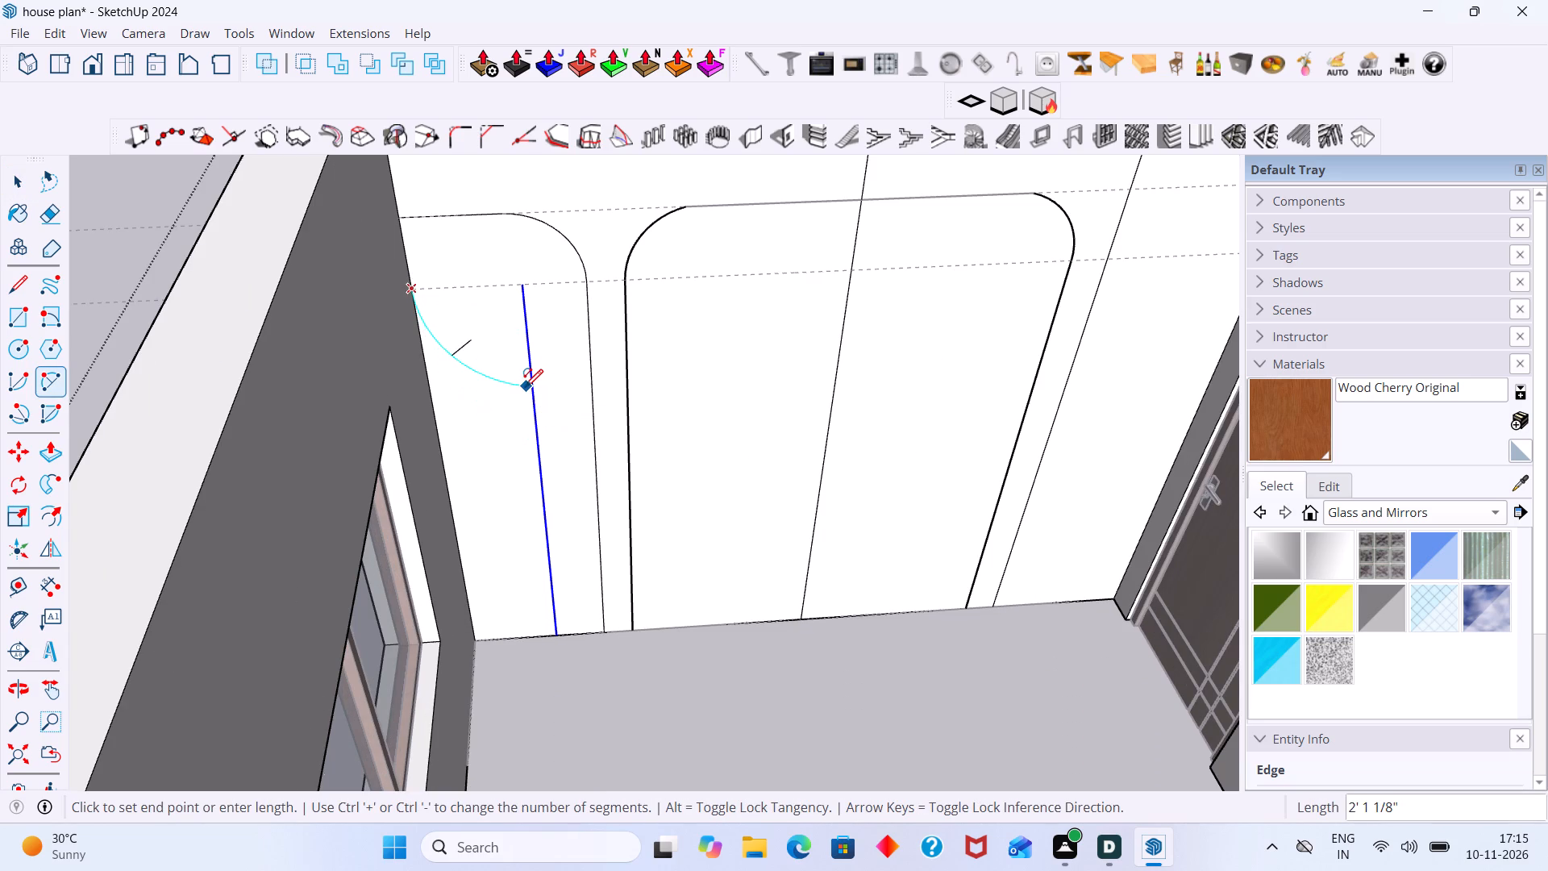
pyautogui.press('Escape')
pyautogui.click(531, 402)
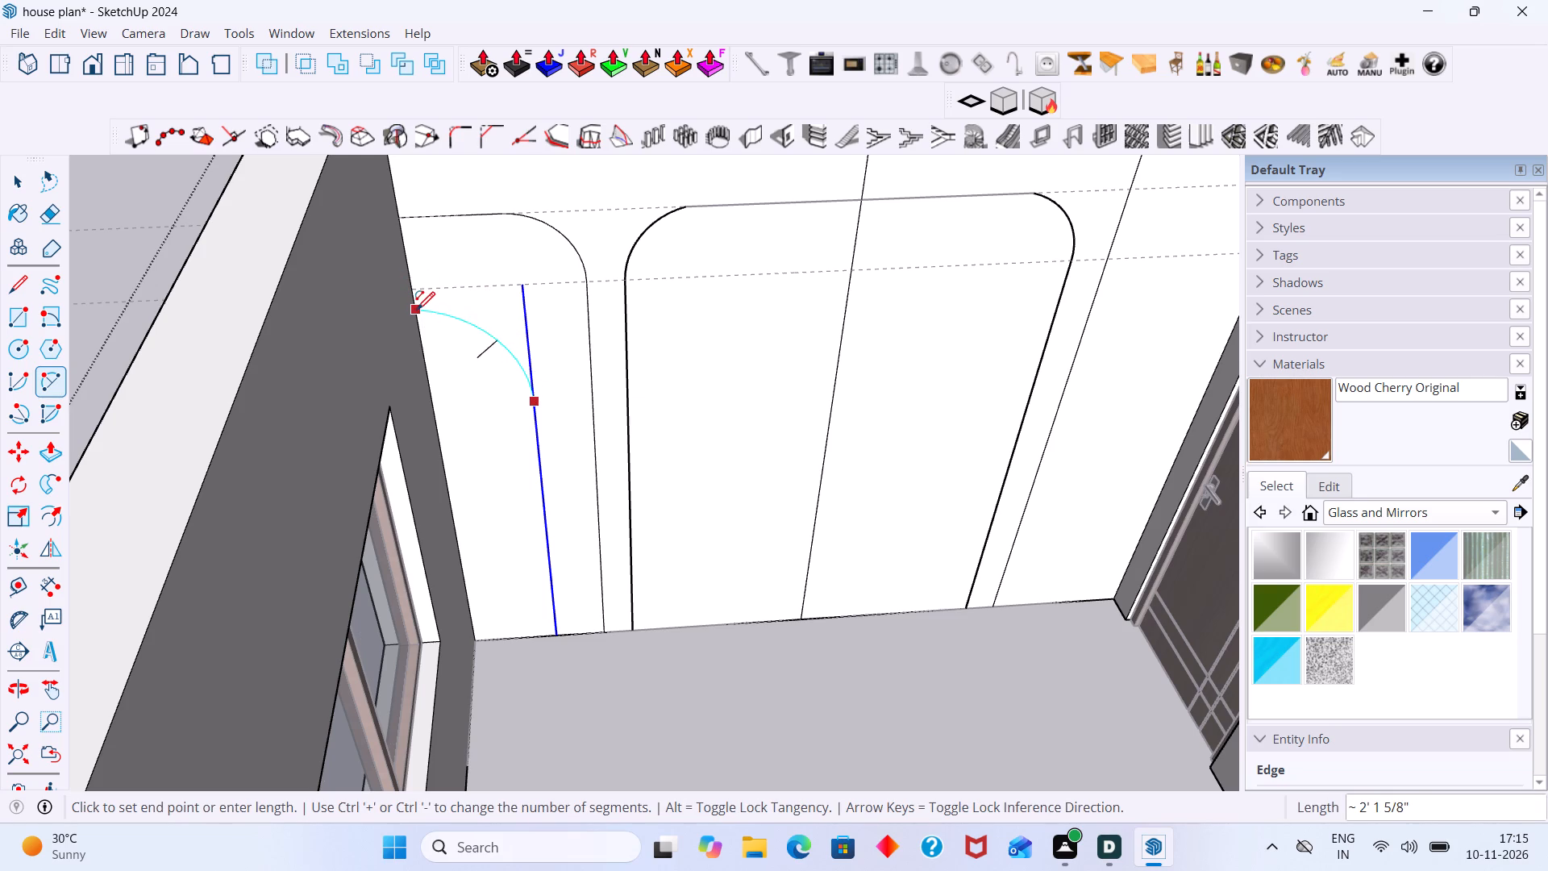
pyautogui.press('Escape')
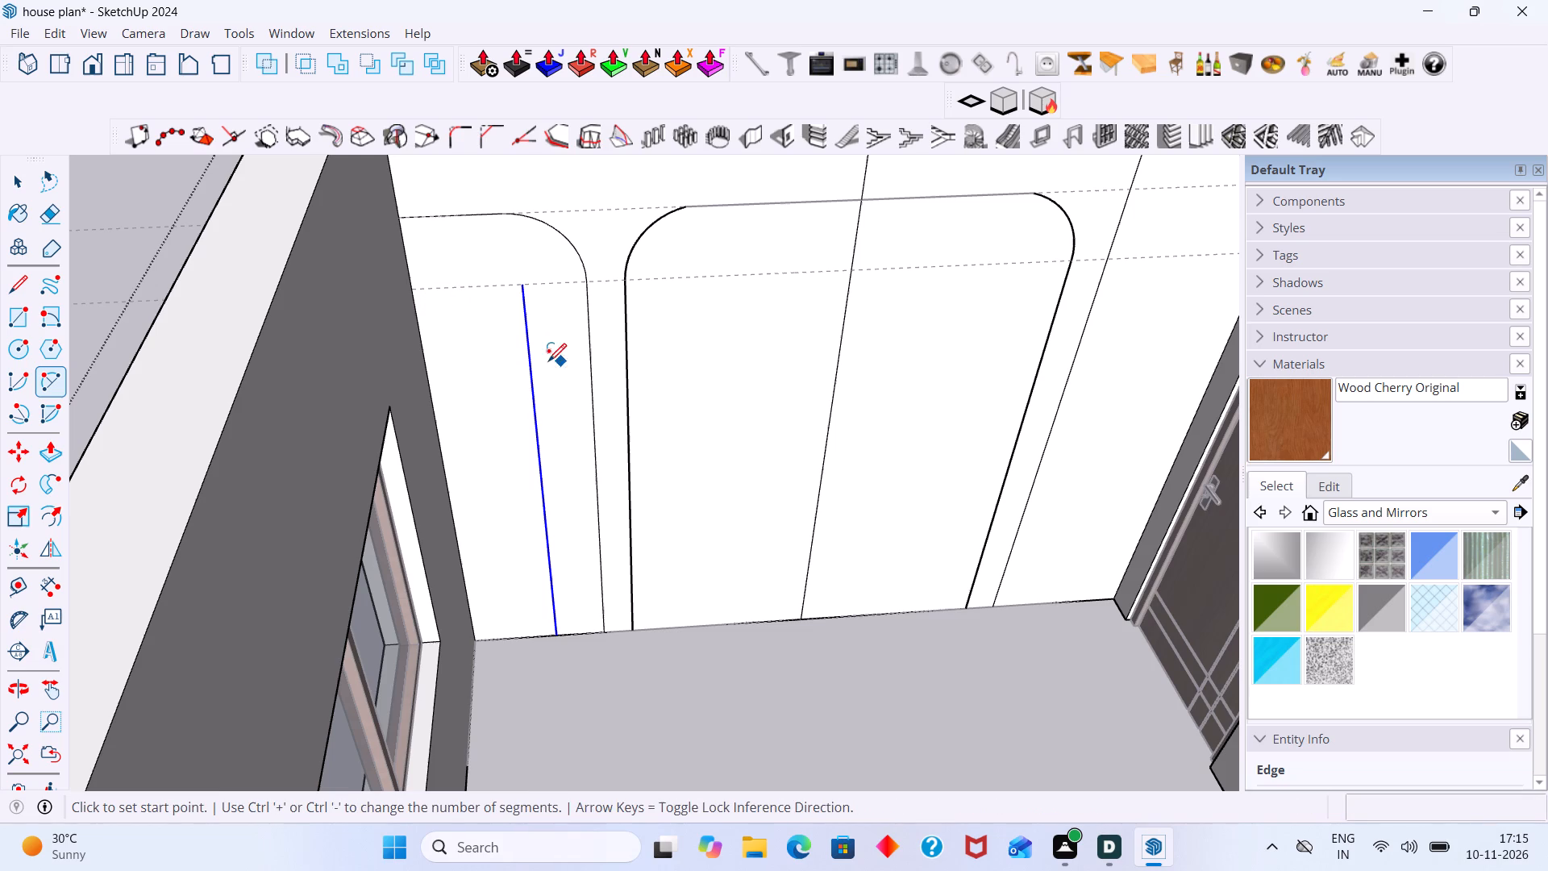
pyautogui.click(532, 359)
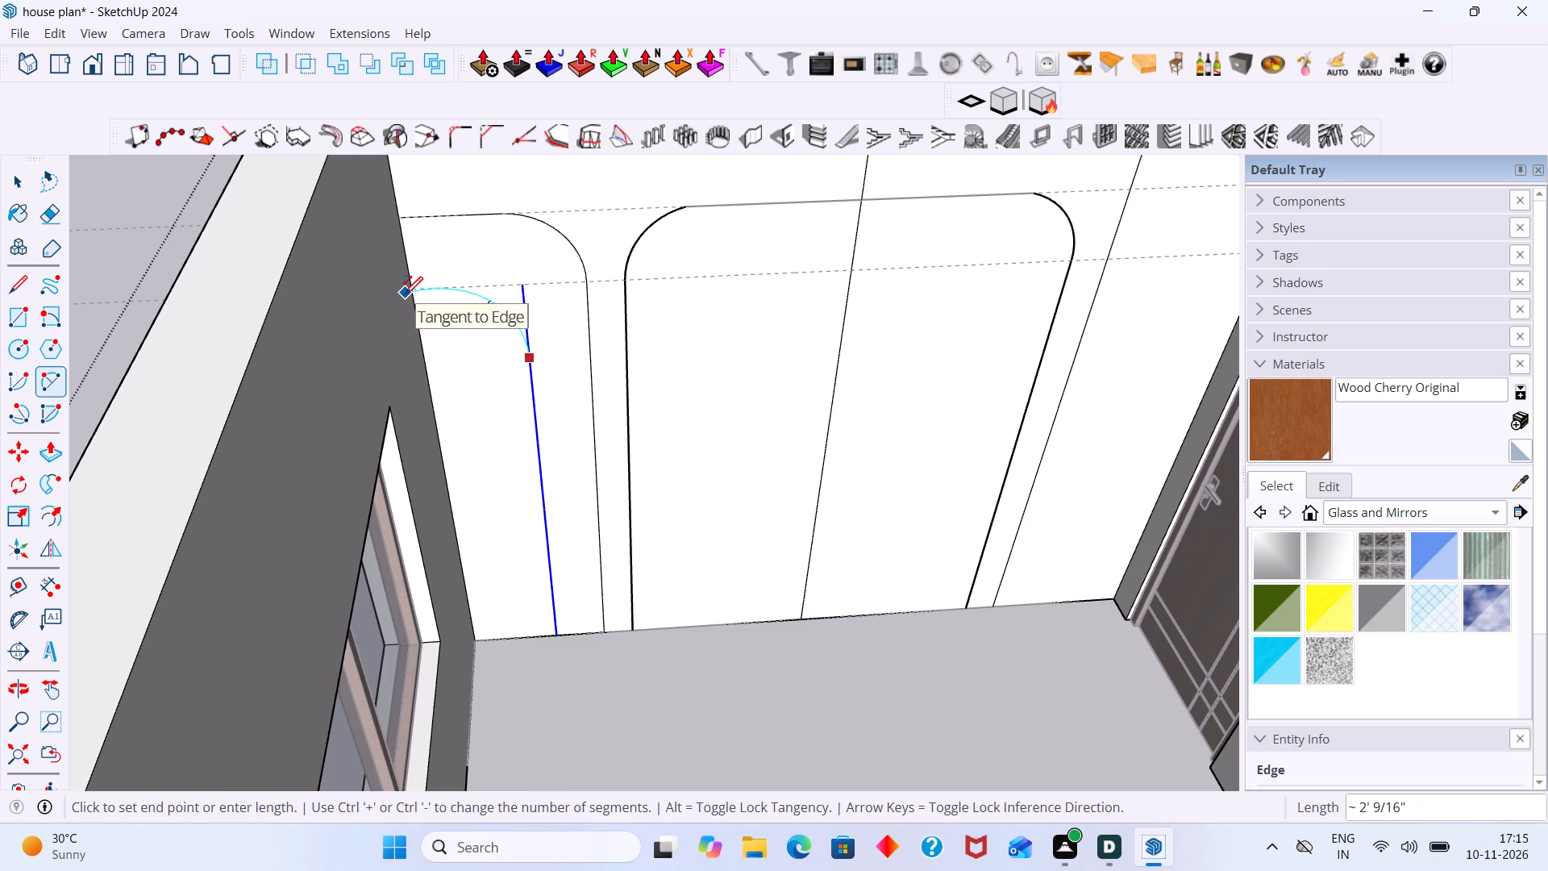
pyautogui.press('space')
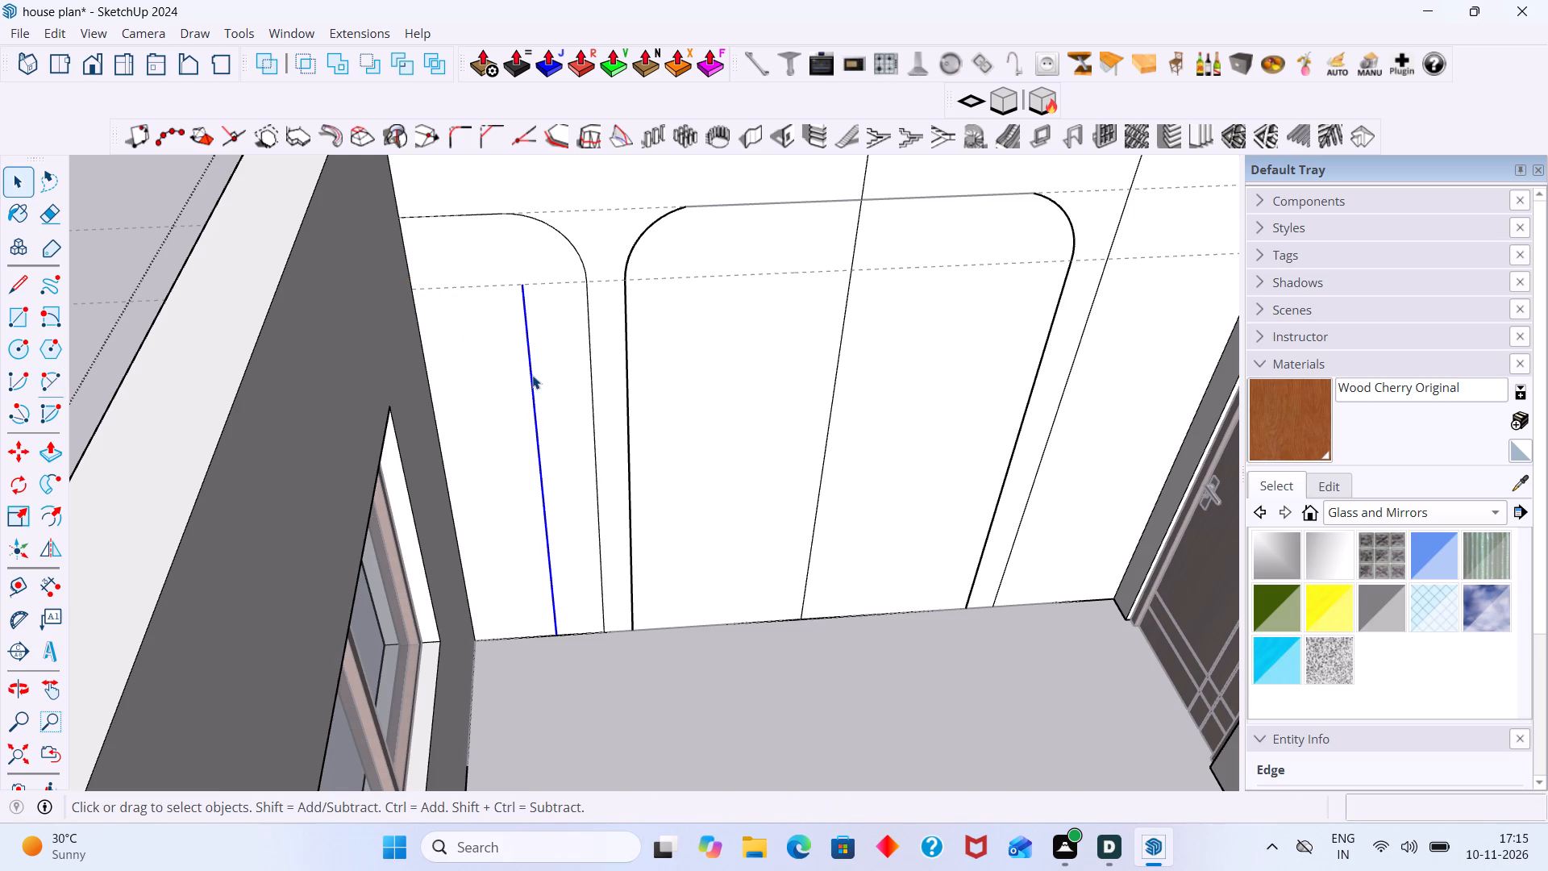
# Draw a tangent arc, about 1' 10 3/4" across, from the copied vertical line to the wall corner at the lower guide.
pyautogui.press('a')
pyautogui.click(526, 389)
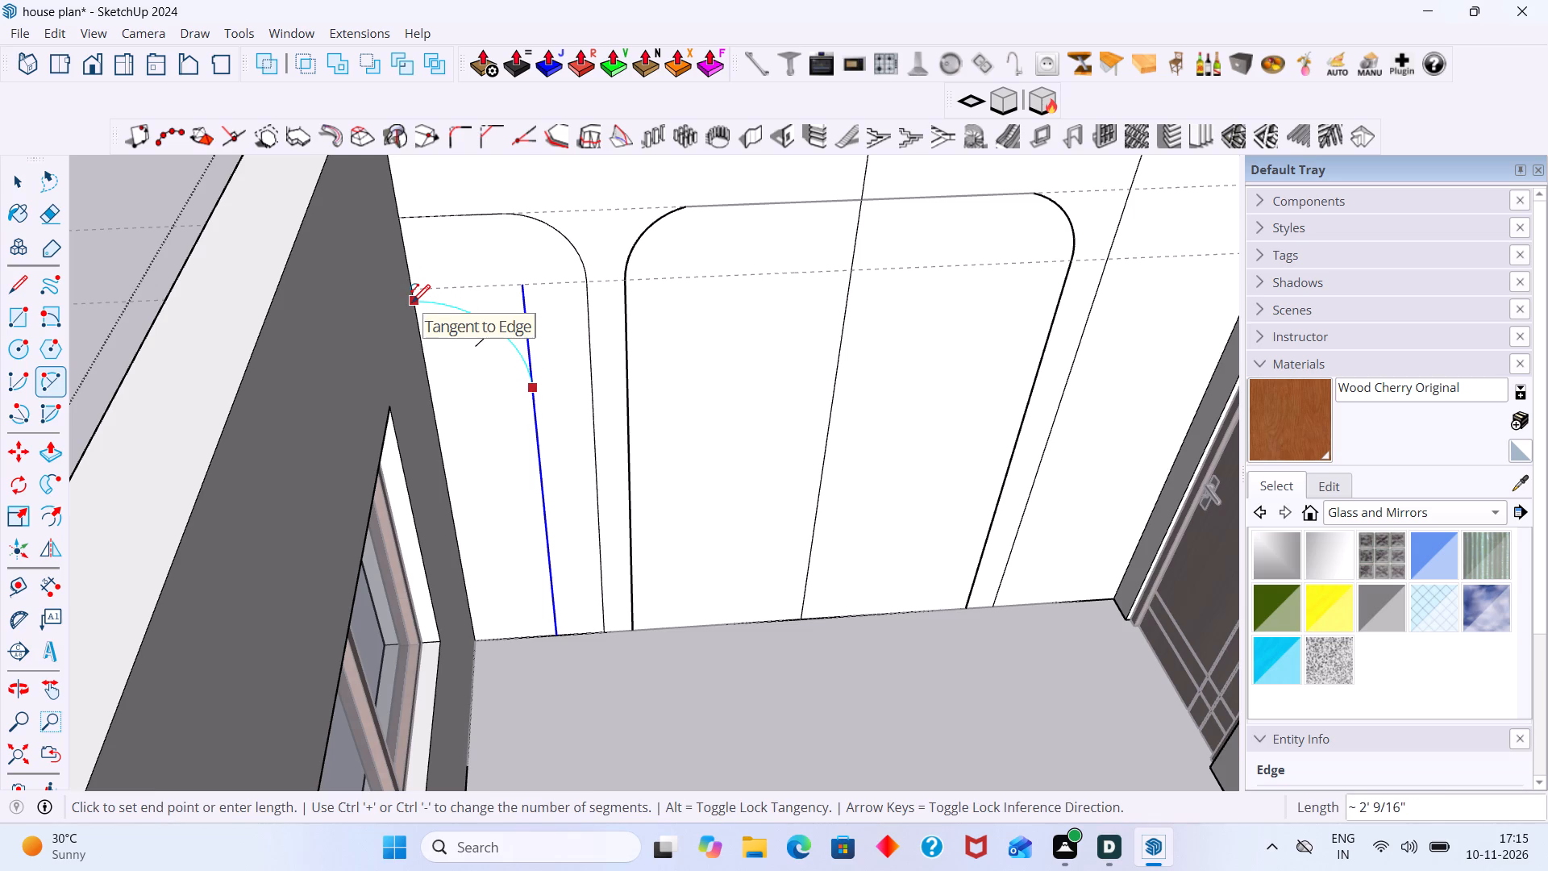
pyautogui.press('Escape')
pyautogui.click(533, 365)
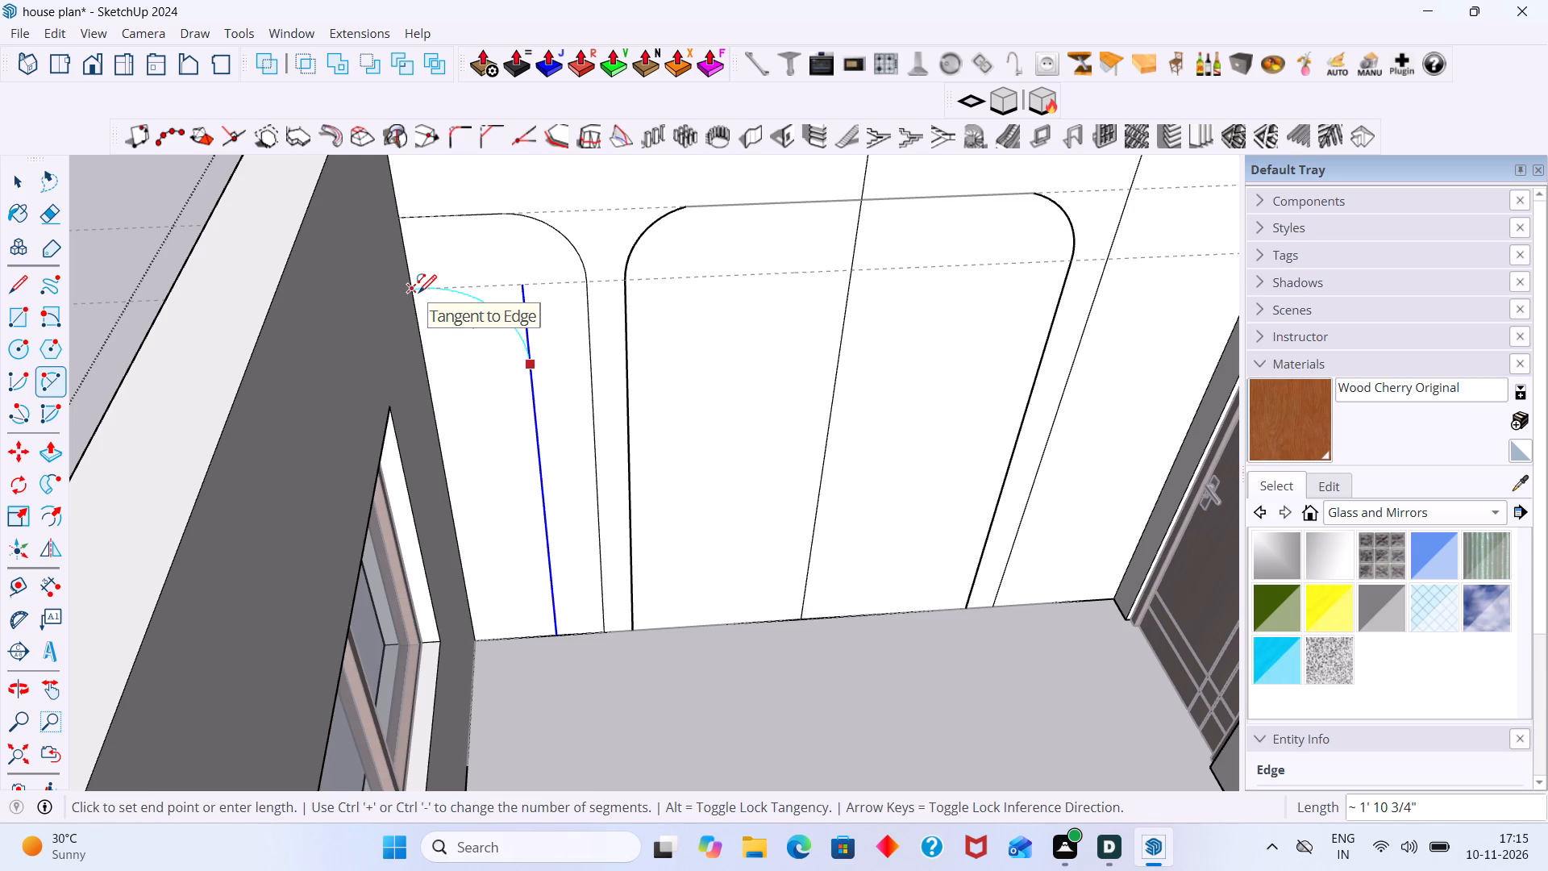
pyautogui.doubleClick(418, 293)
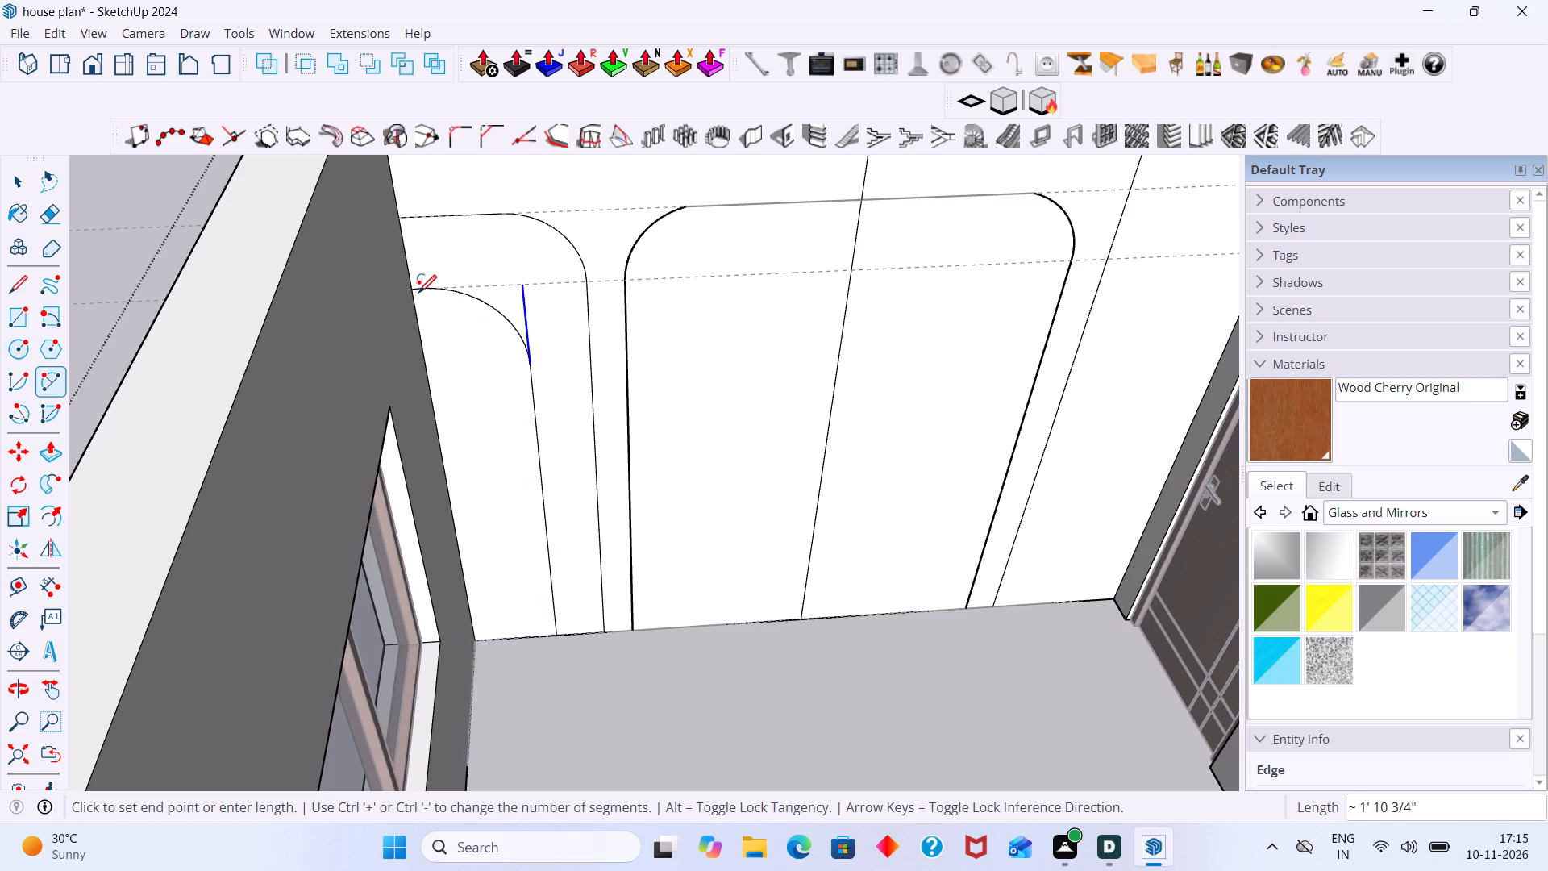
pyautogui.press('space')
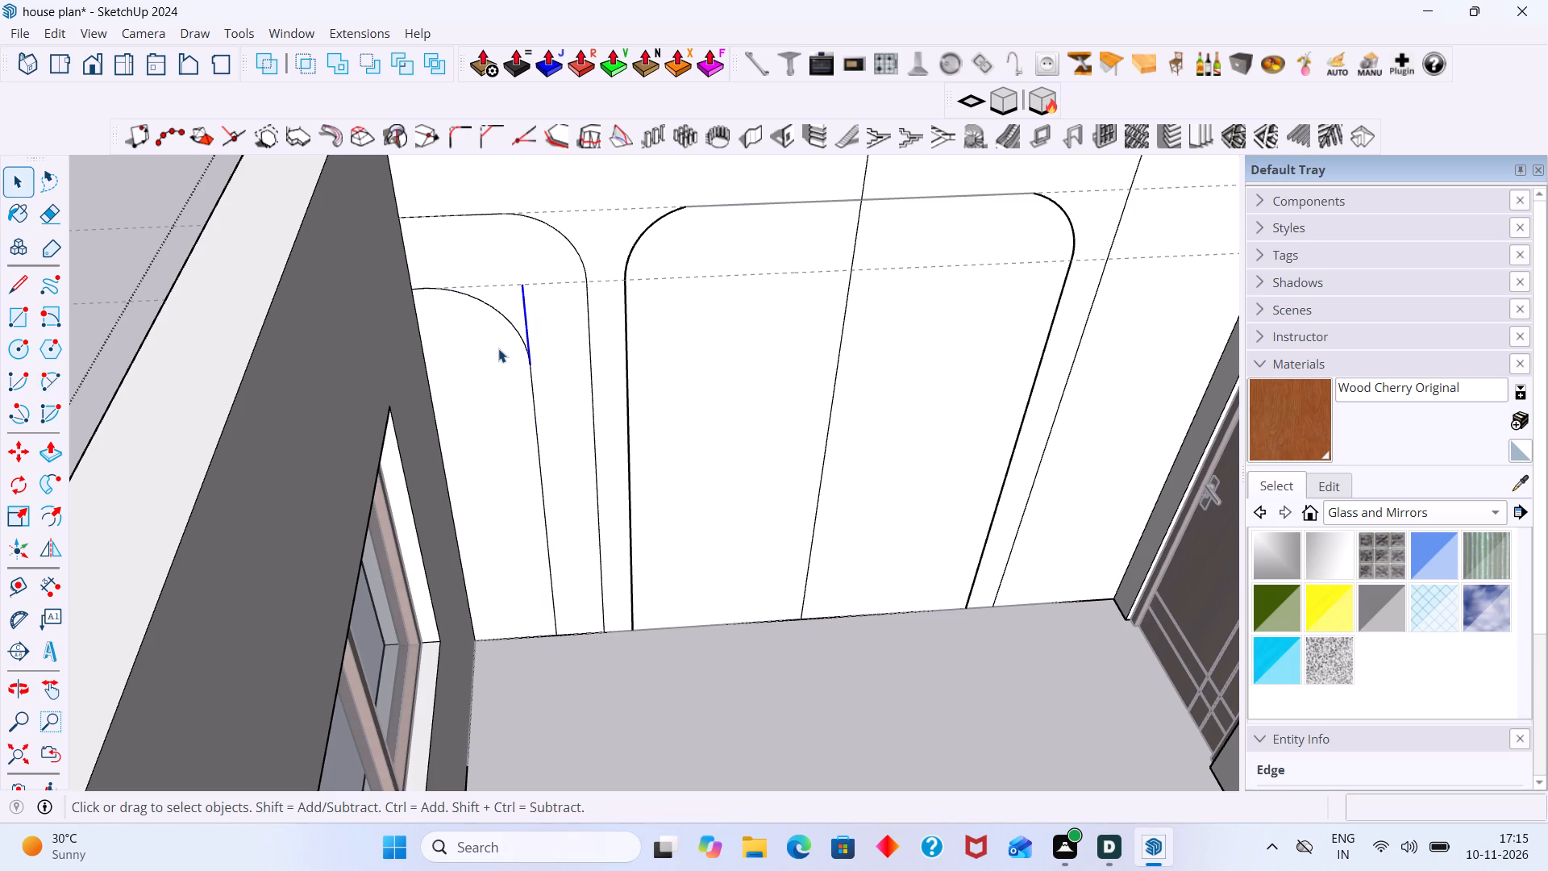
# Erase the leftover piece of the copied vertical line above the new inner arc.
pyautogui.press('e')
pyautogui.moveTo(502, 285); pyautogui.dragTo(527, 299)
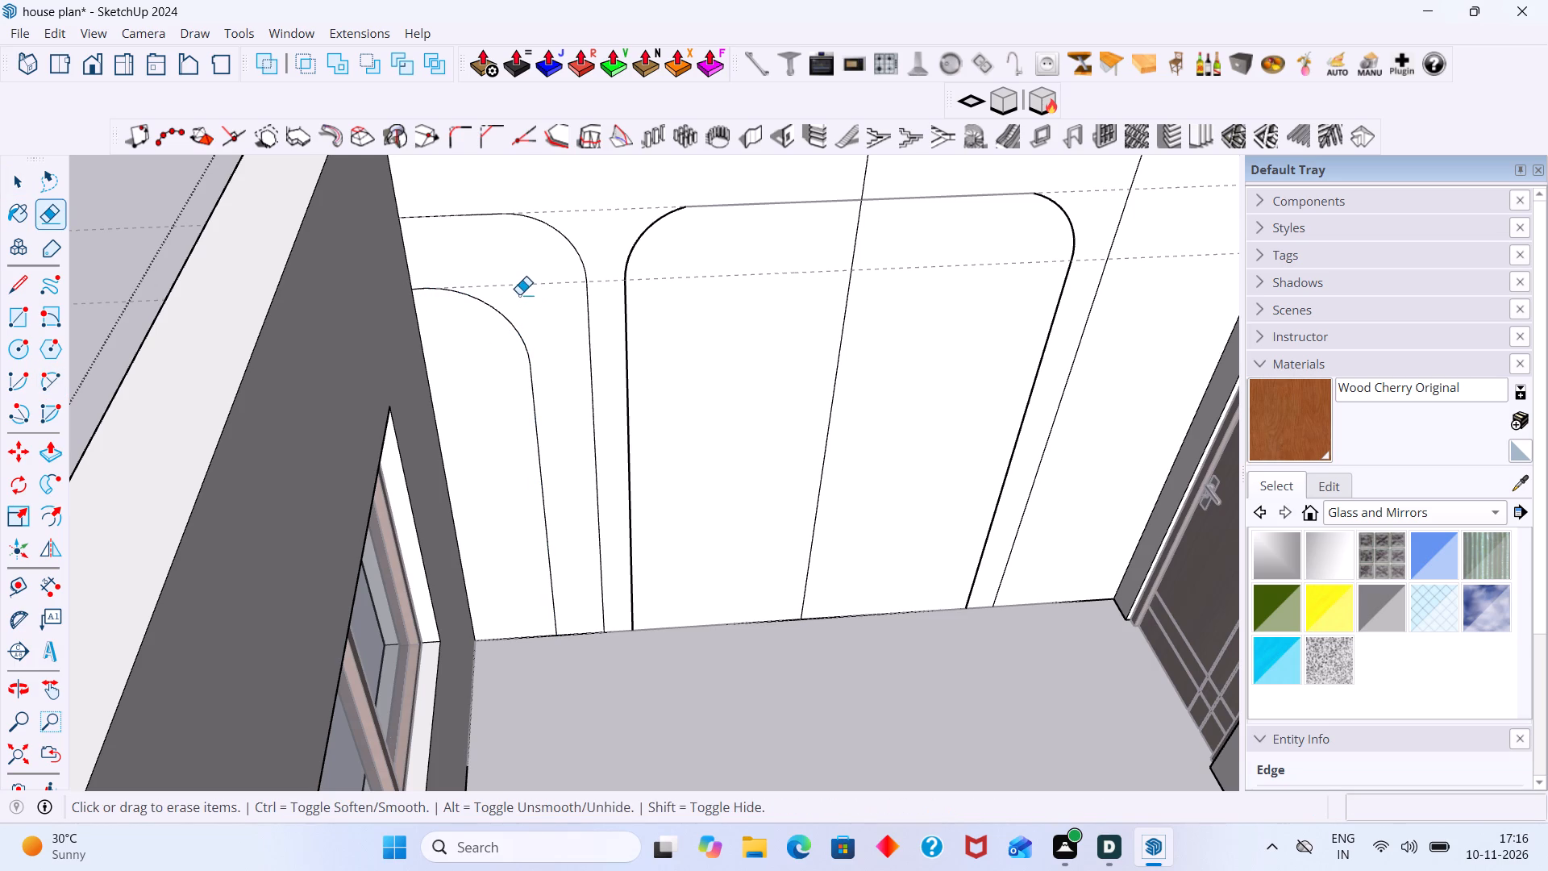
# Erase the two horizontal guide lines that cross the bedroom wall at the tops of the panels.
pyautogui.moveTo(519, 294); pyautogui.dragTo(514, 282)
pyautogui.press('space')
pyautogui.scroll(1, 532, 305)
pyautogui.scroll(-6, 532, 306)
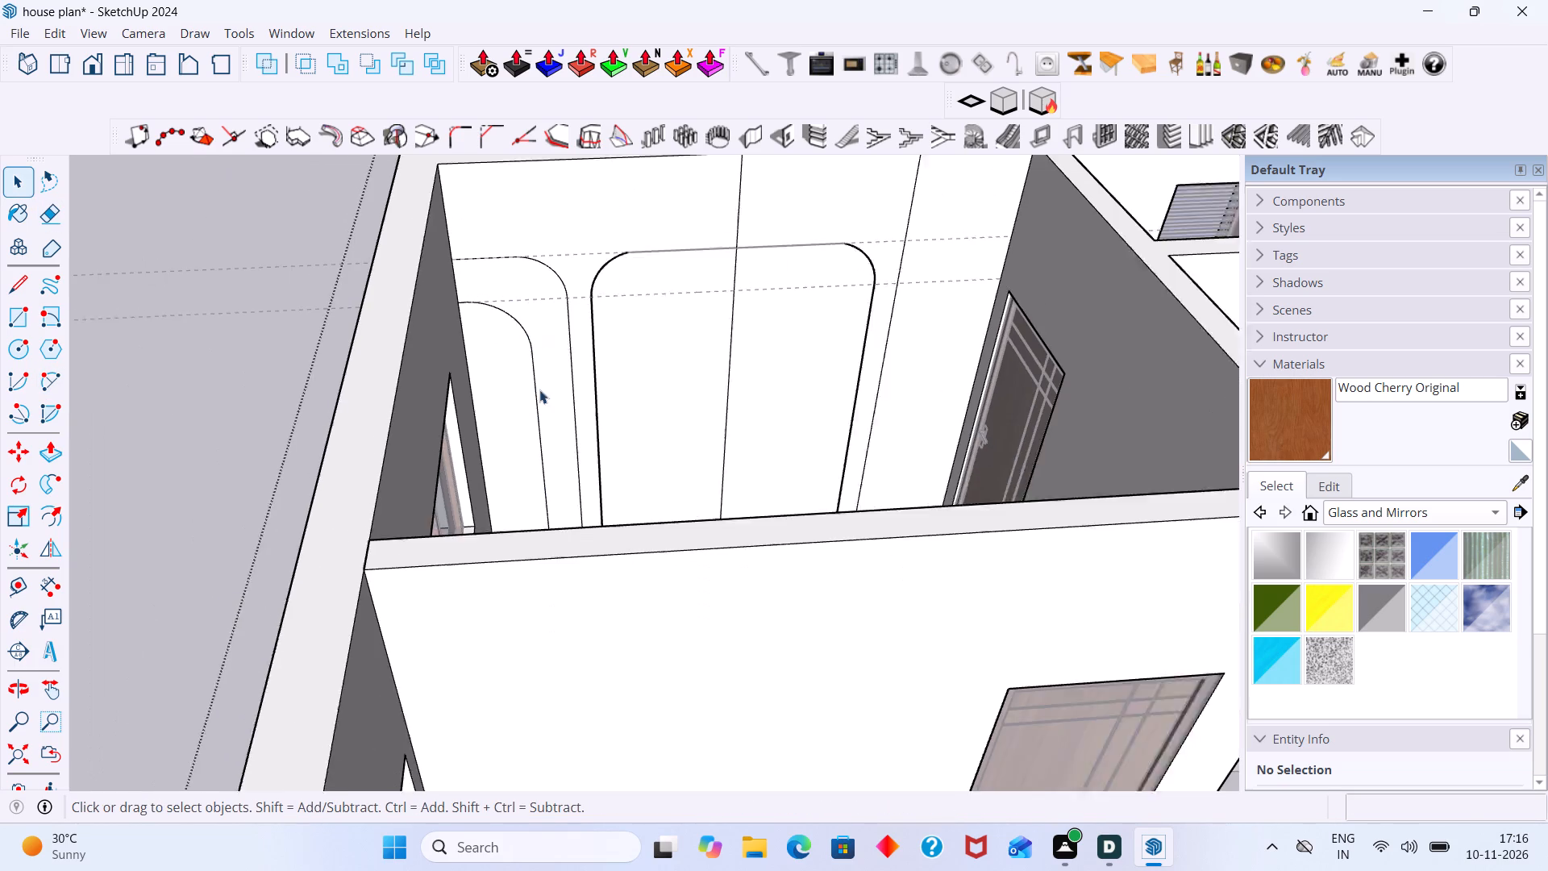
pyautogui.scroll(-1, 539, 390)
pyautogui.click(365, 344)
pyautogui.doubleClick(307, 335)
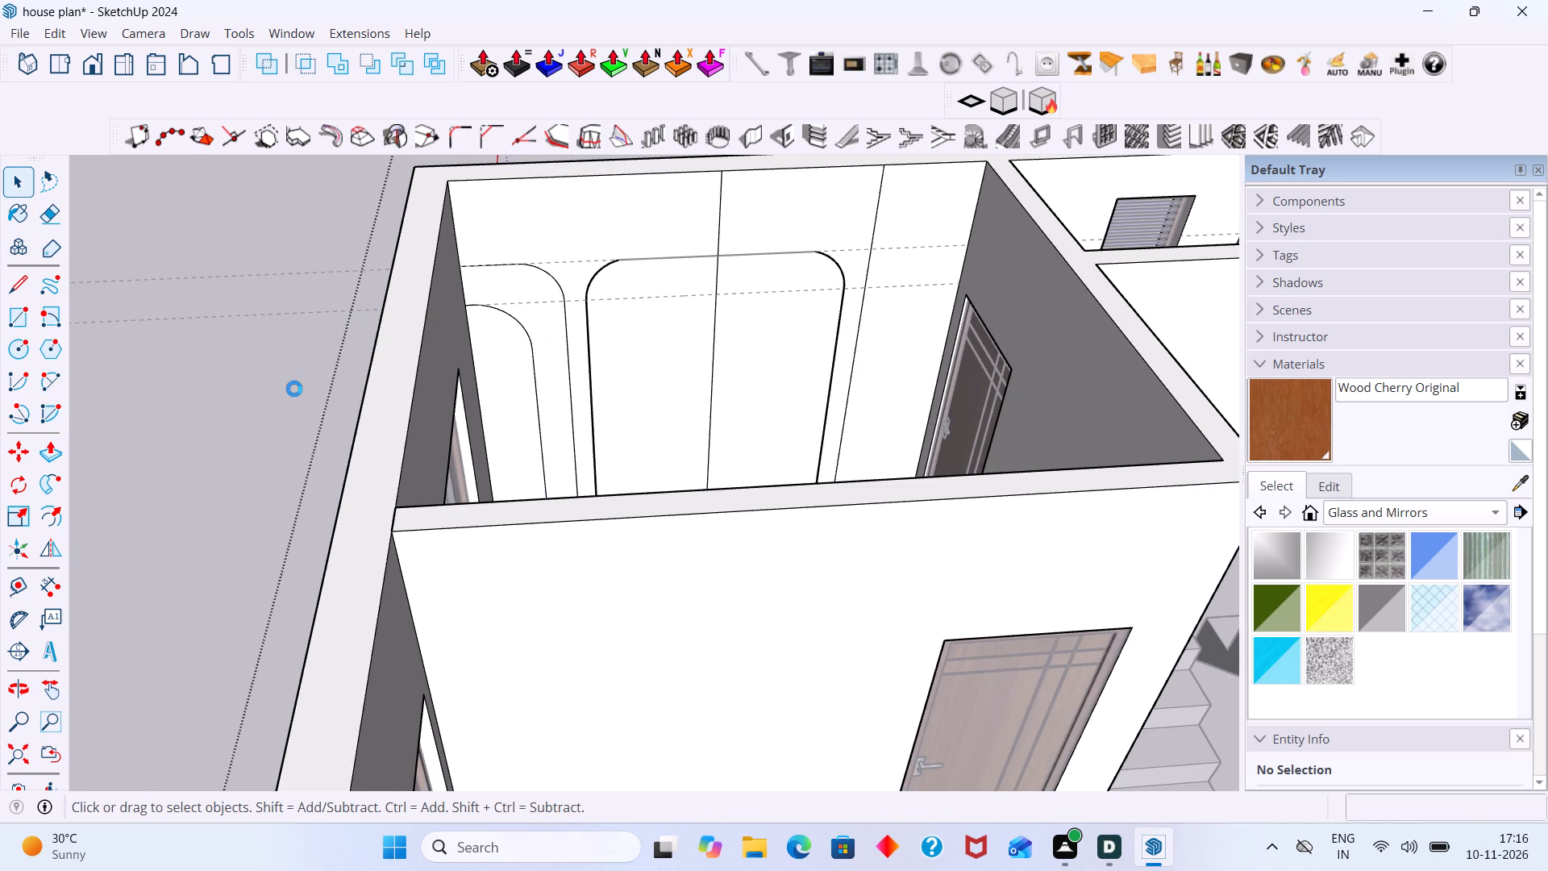
pyautogui.press('Escape')
pyautogui.scroll(-1, 307, 370)
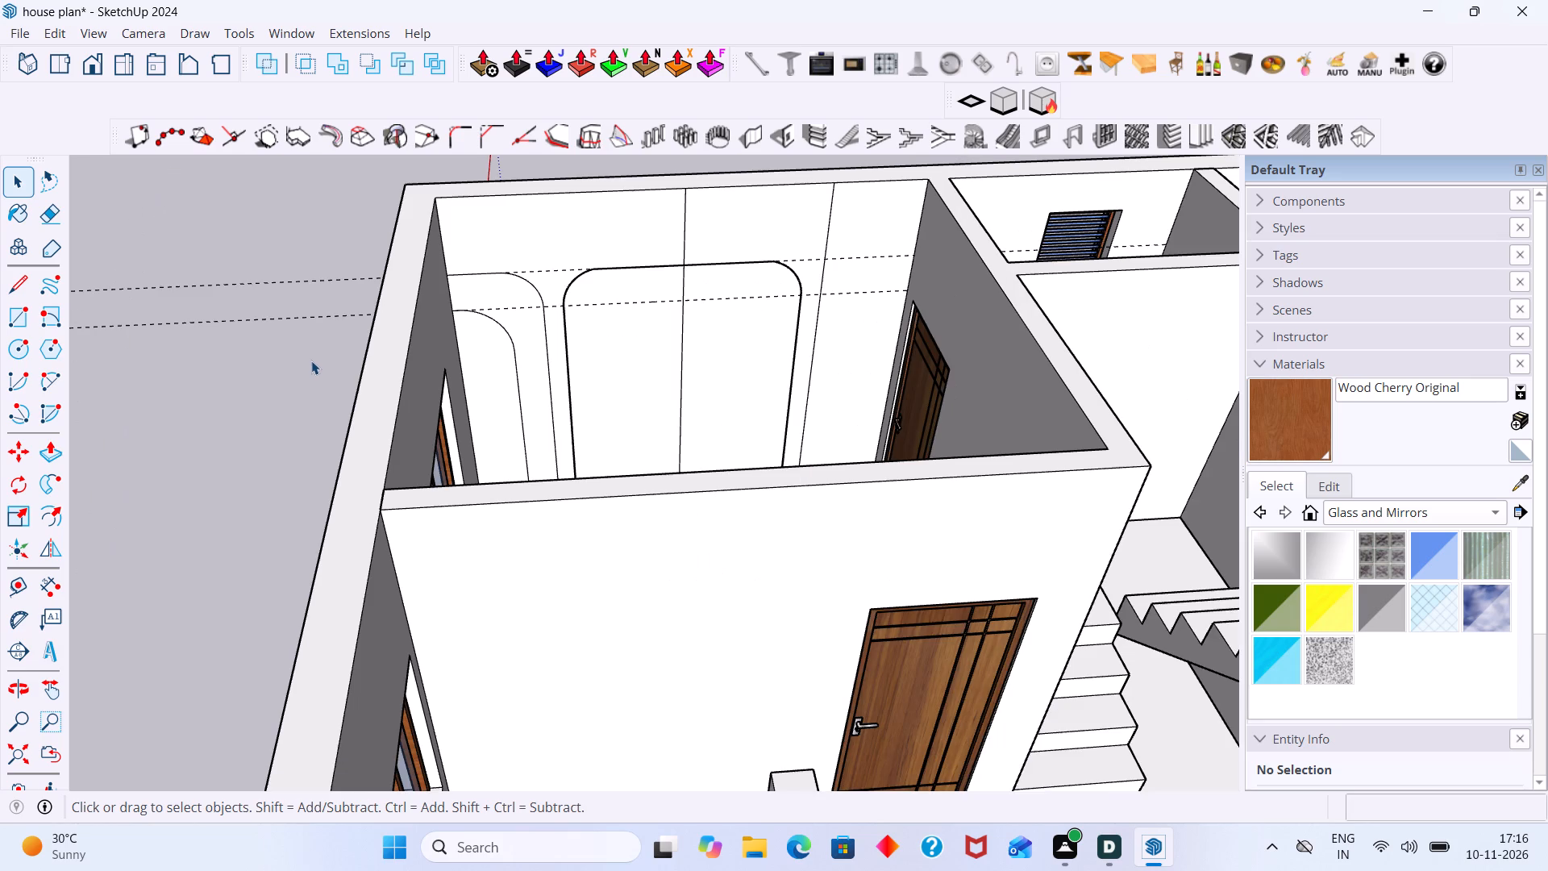
pyautogui.press('e')
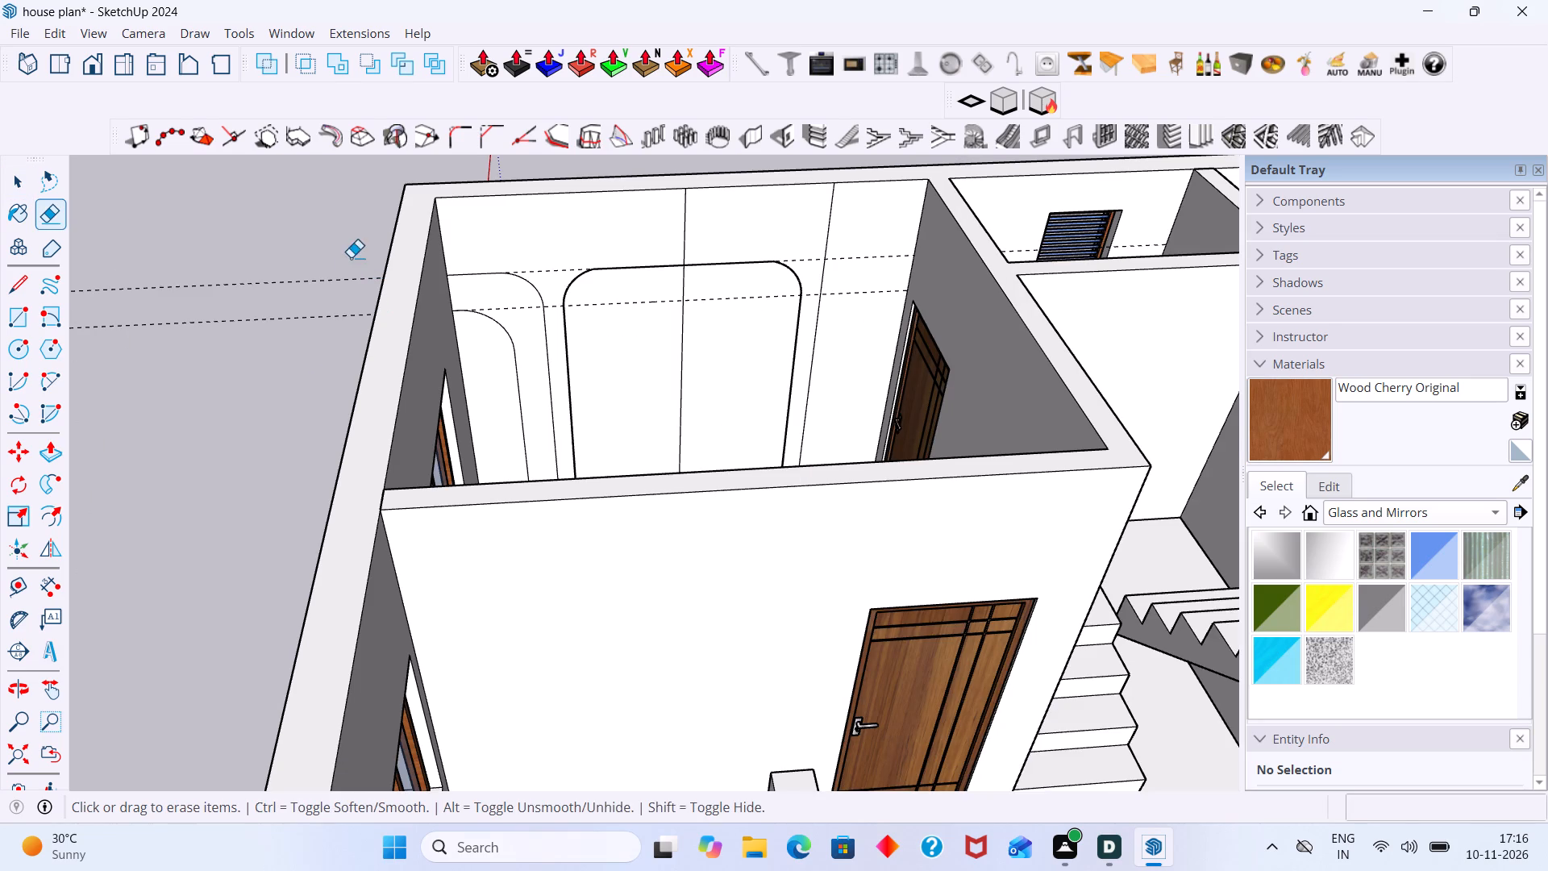
pyautogui.moveTo(351, 257); pyautogui.dragTo(326, 328)
pyautogui.scroll(2, 506, 307)
pyautogui.scroll(-4, 655, 319)
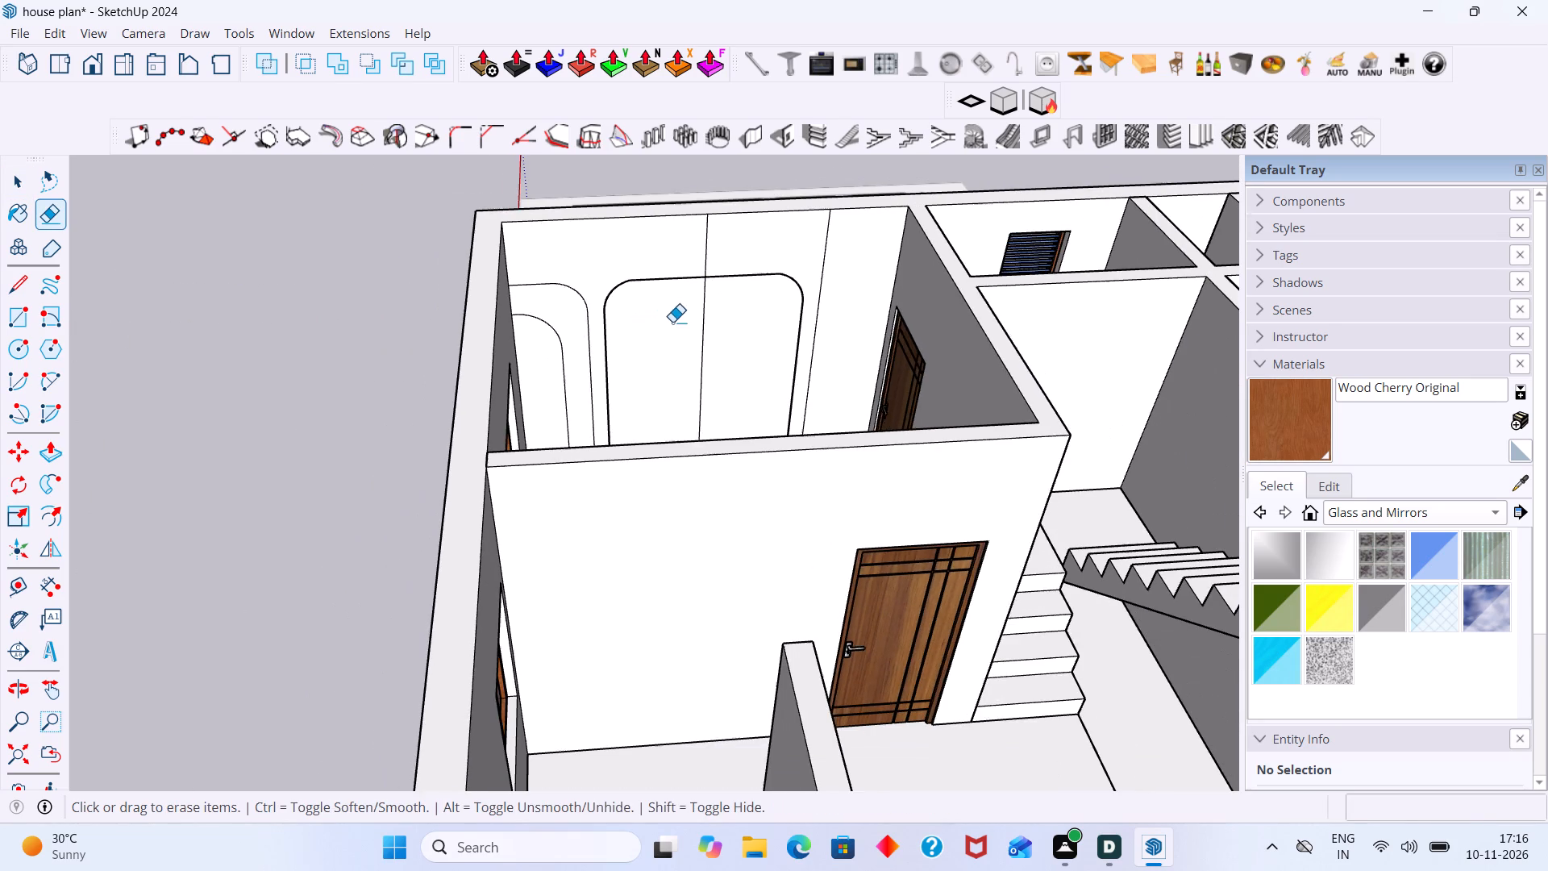
# Weld the outer outline of the window-side panel, joining its top line, corner arc and vertical line into one curve.
pyautogui.scroll(2, 665, 346)
pyautogui.press('space')
pyautogui.scroll(4, 547, 317)
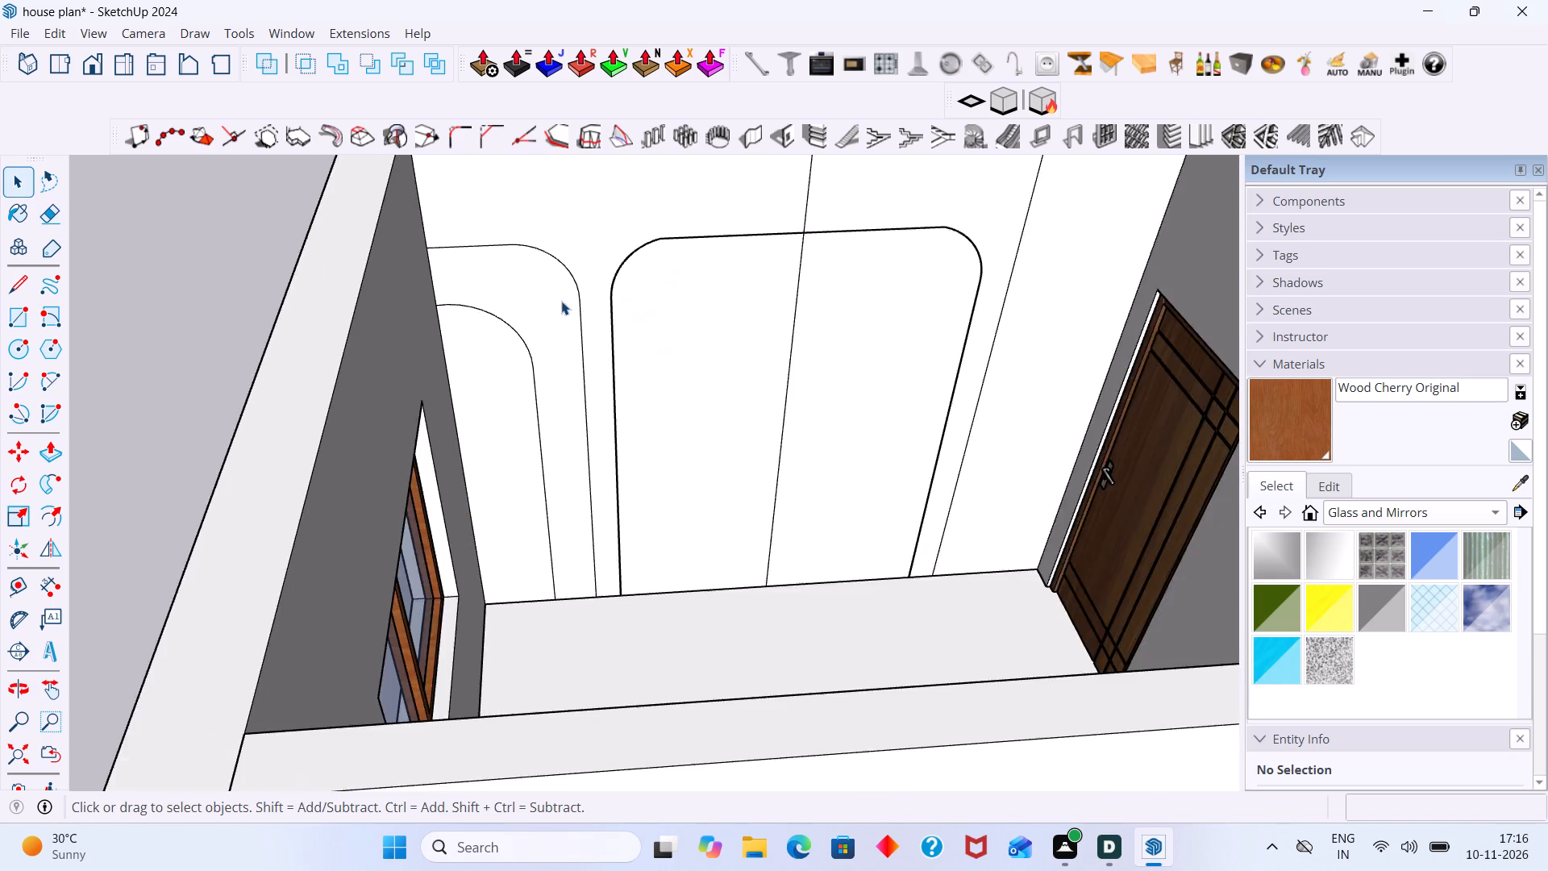
pyautogui.scroll(2, 561, 301)
pyautogui.click(580, 286)
pyautogui.click(580, 286)
pyautogui.doubleClick(580, 287)
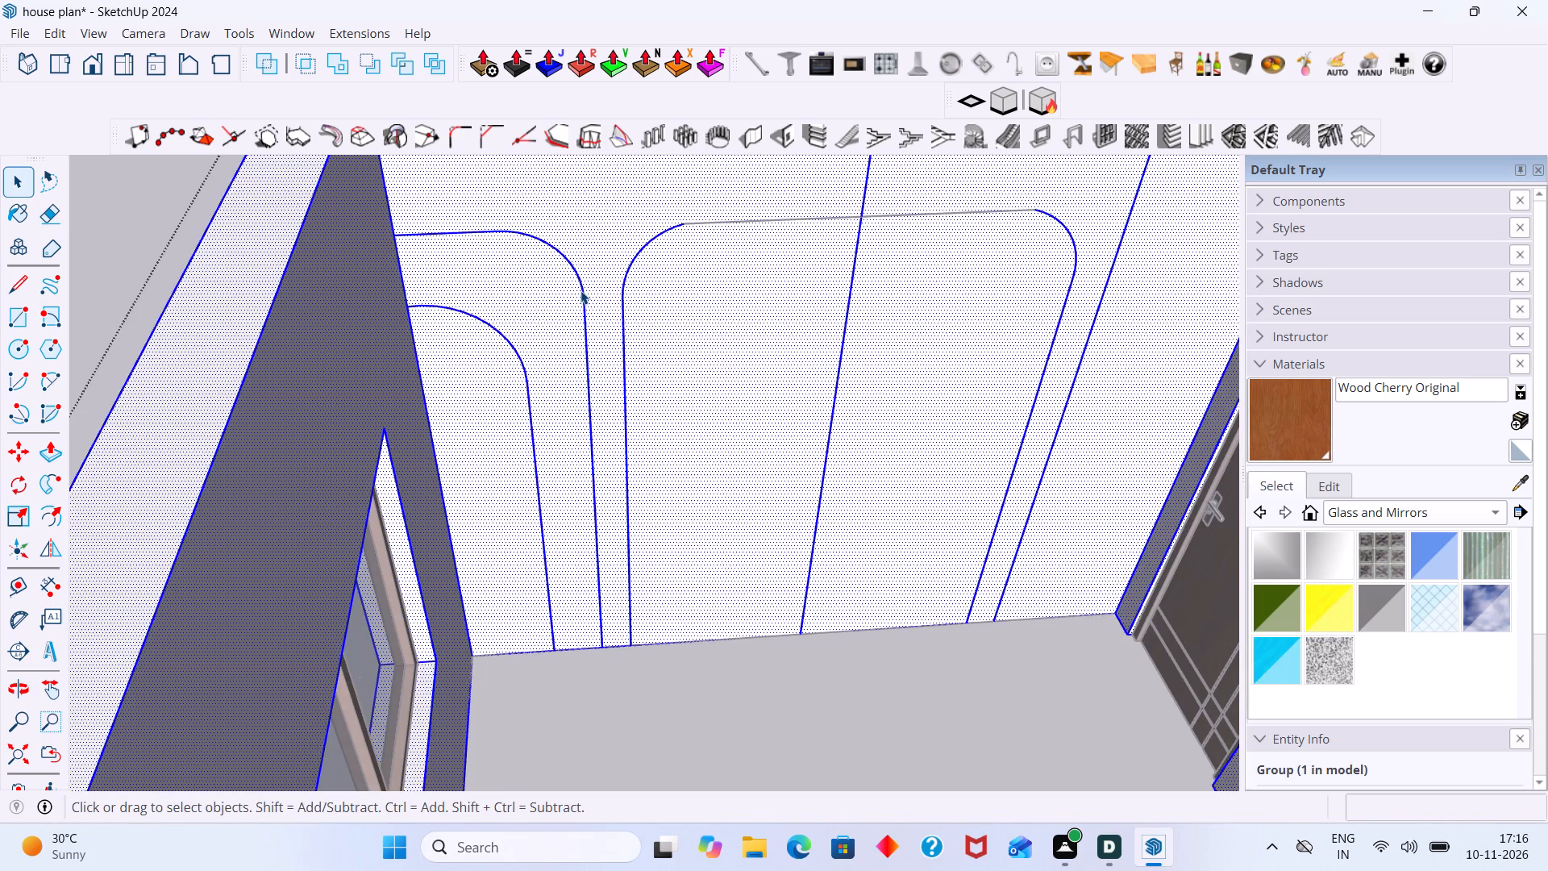
pyautogui.click(584, 300)
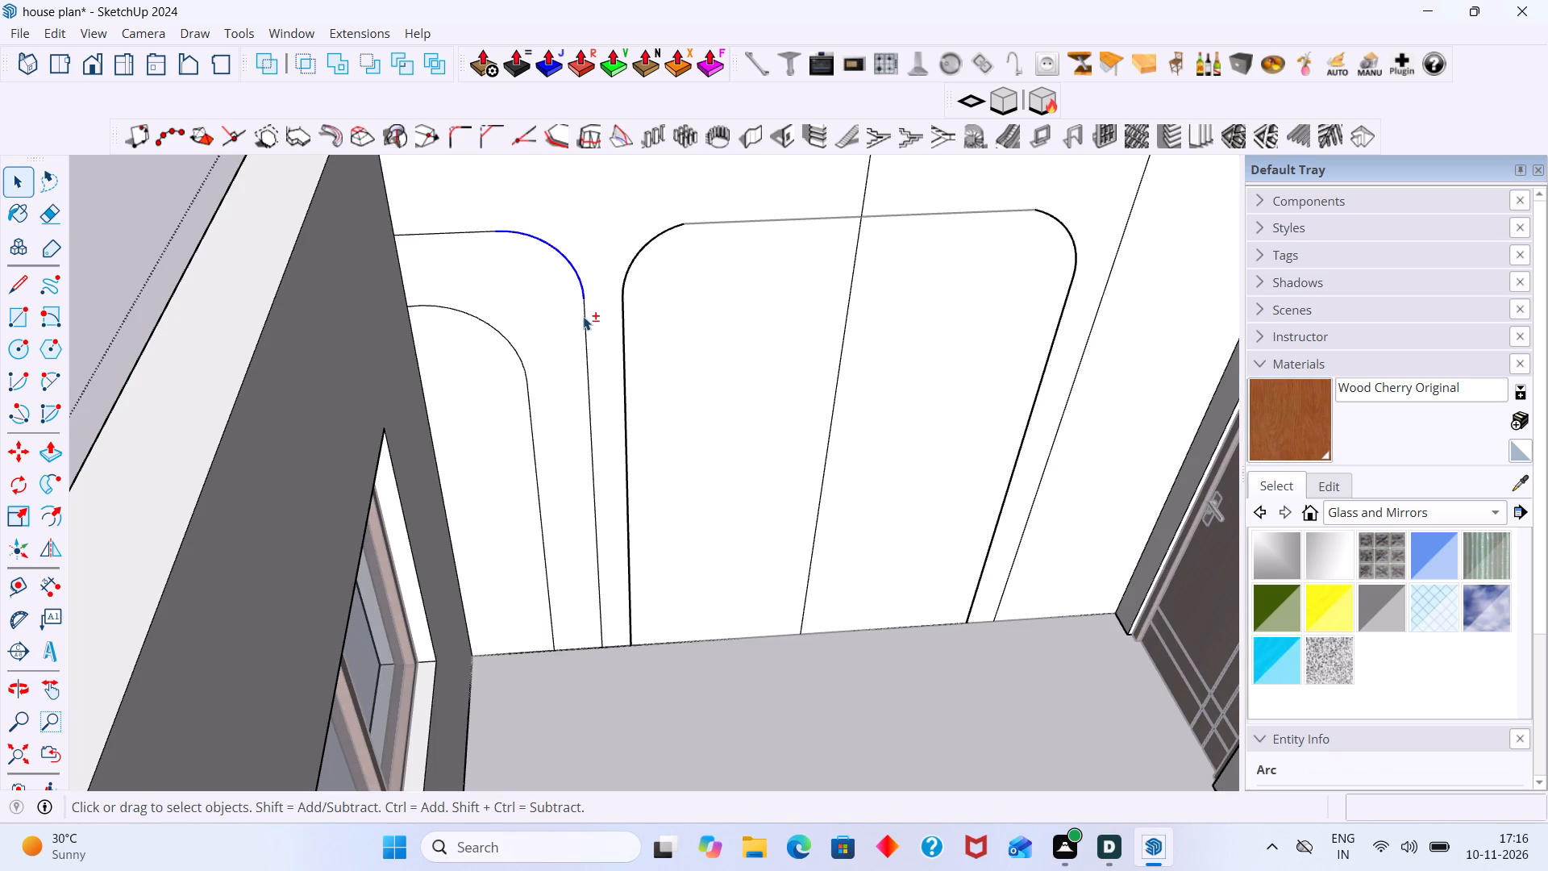
pyautogui.keyDown('shift'); pyautogui.click(583, 316); pyautogui.keyUp('shift')
pyautogui.keyDown('shift'); pyautogui.click(493, 229); pyautogui.keyUp('shift')
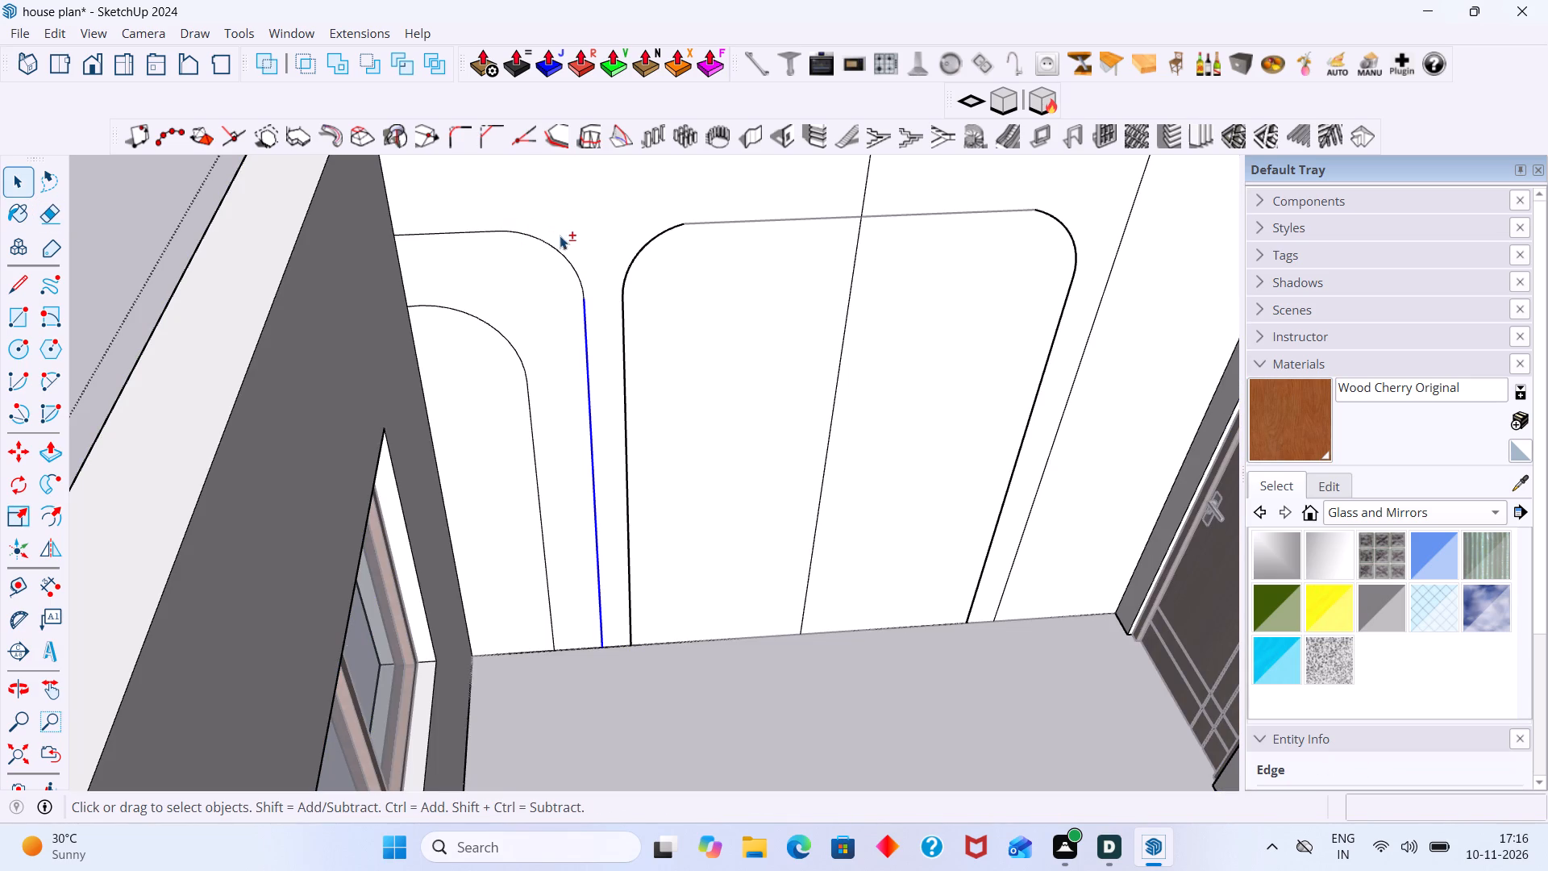
pyautogui.keyDown('shift'); pyautogui.click(553, 243); pyautogui.keyUp('shift')
pyautogui.keyDown('shift'); pyautogui.click(551, 245); pyautogui.keyUp('shift')
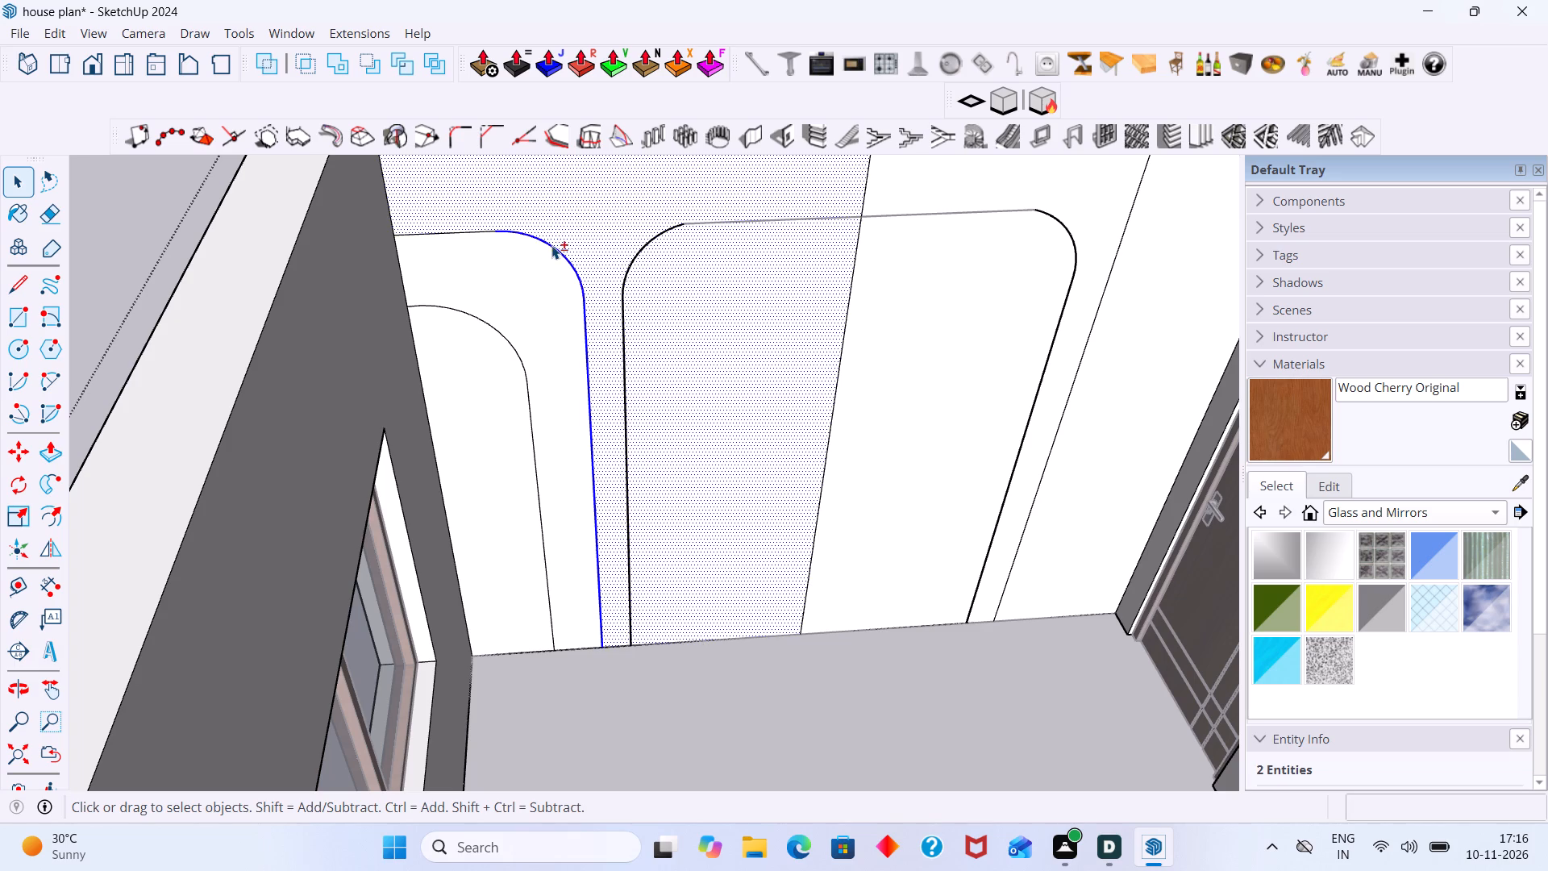
pyautogui.keyDown('shift'); pyautogui.click(485, 235); pyautogui.keyUp('shift')
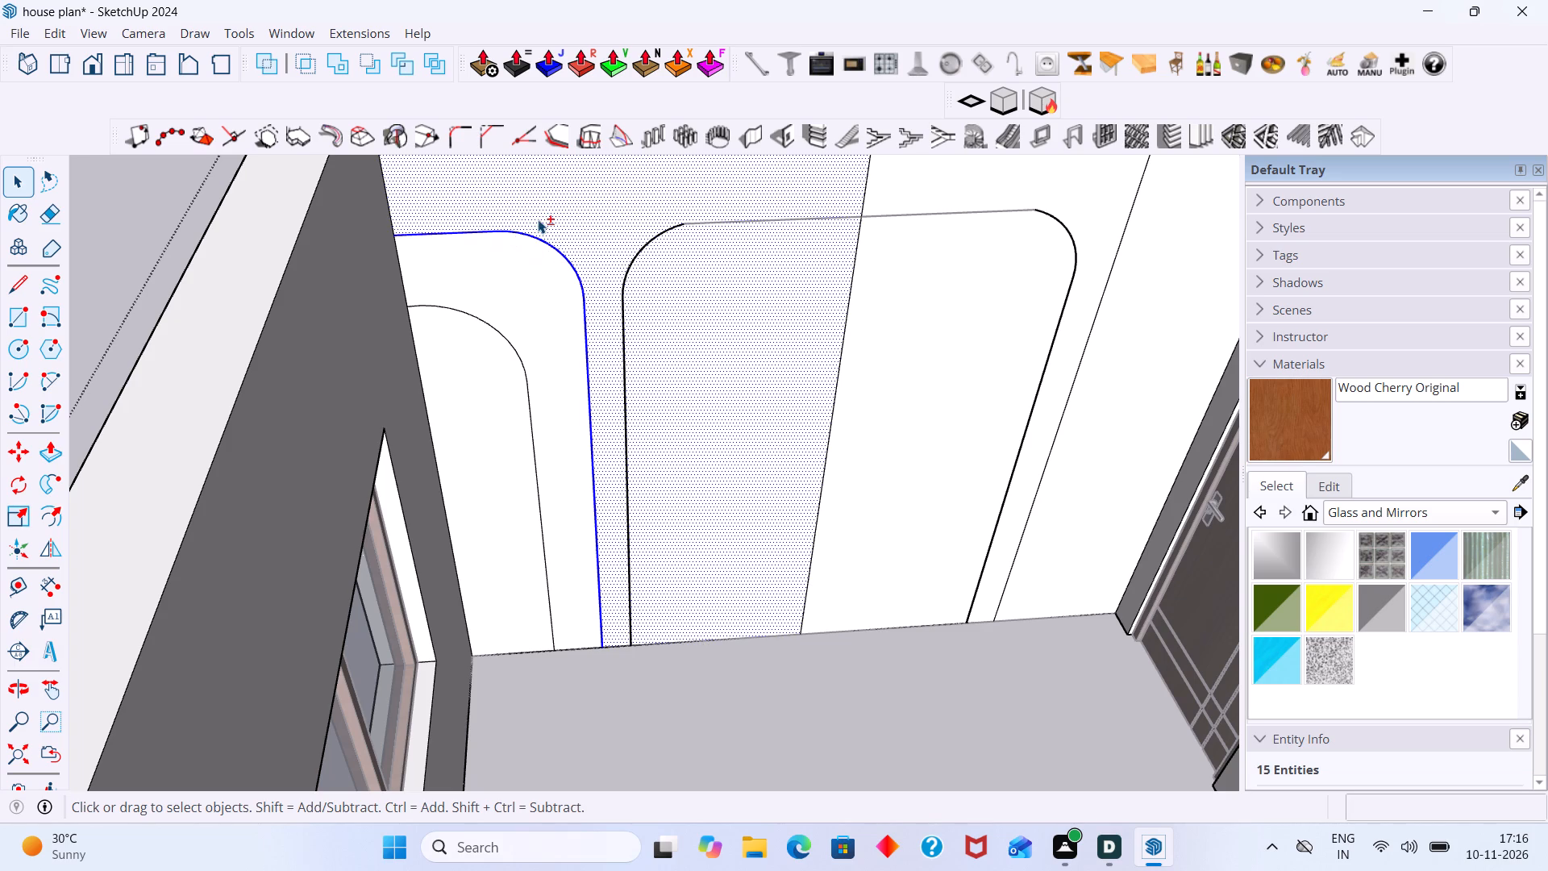
pyautogui.keyDown('shift'); pyautogui.click(538, 219); pyautogui.keyUp('shift')
pyautogui.rightClick(561, 249)
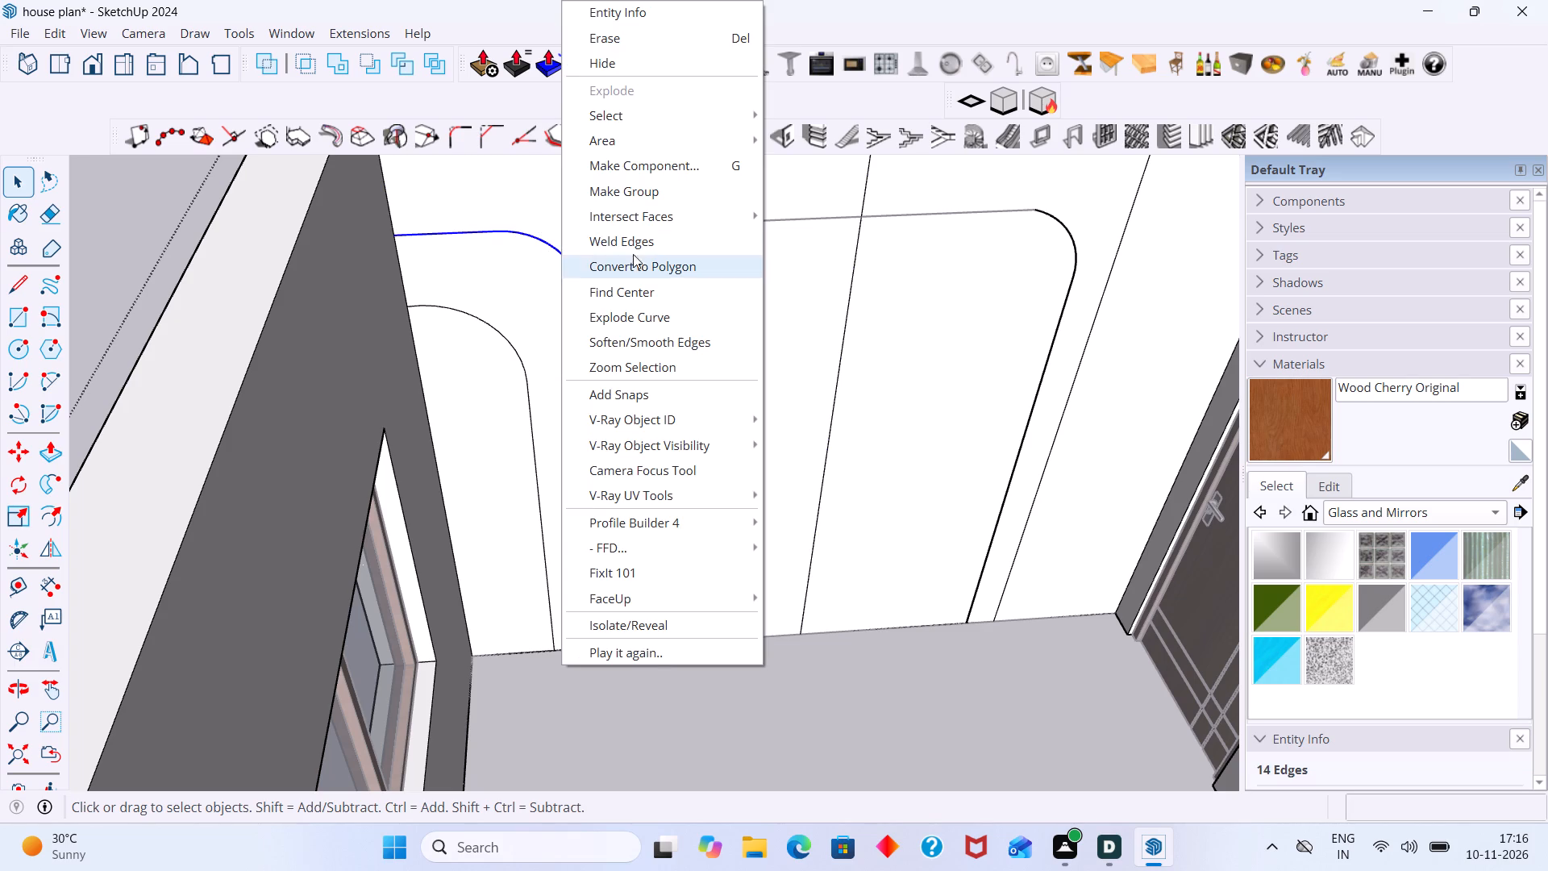
pyautogui.click(626, 240)
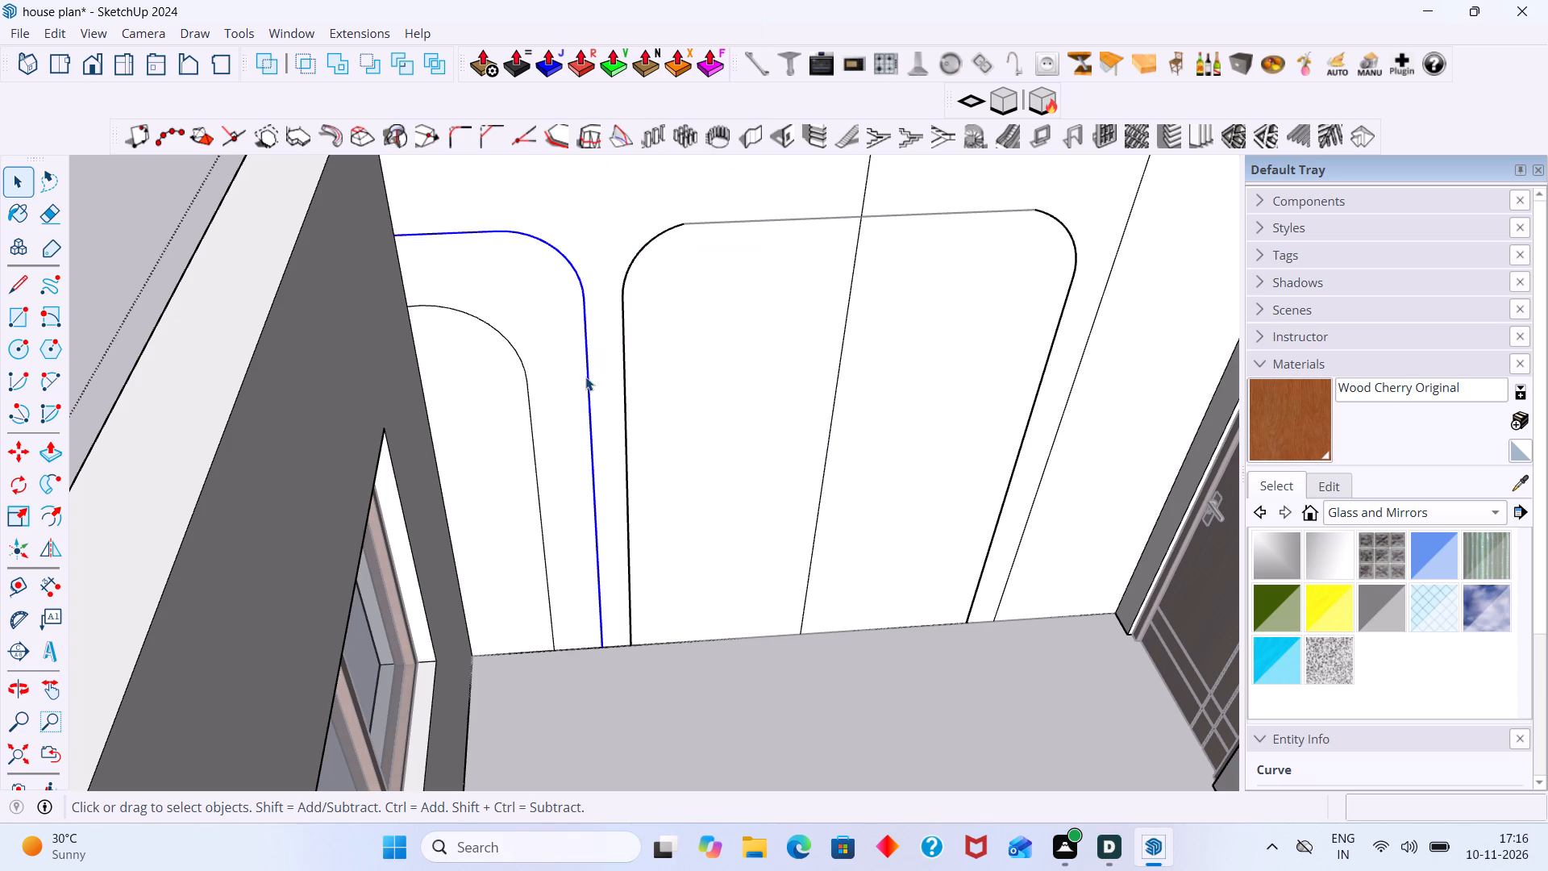
# Mirror a copy of the window-side panel's outer and inner outlines to the door side about the wall's vertical centre line.
pyautogui.keyDown('shift'); pyautogui.click(532, 445); pyautogui.keyUp('shift')
pyautogui.keyDown('shift'); pyautogui.click(514, 353); pyautogui.keyUp('shift')
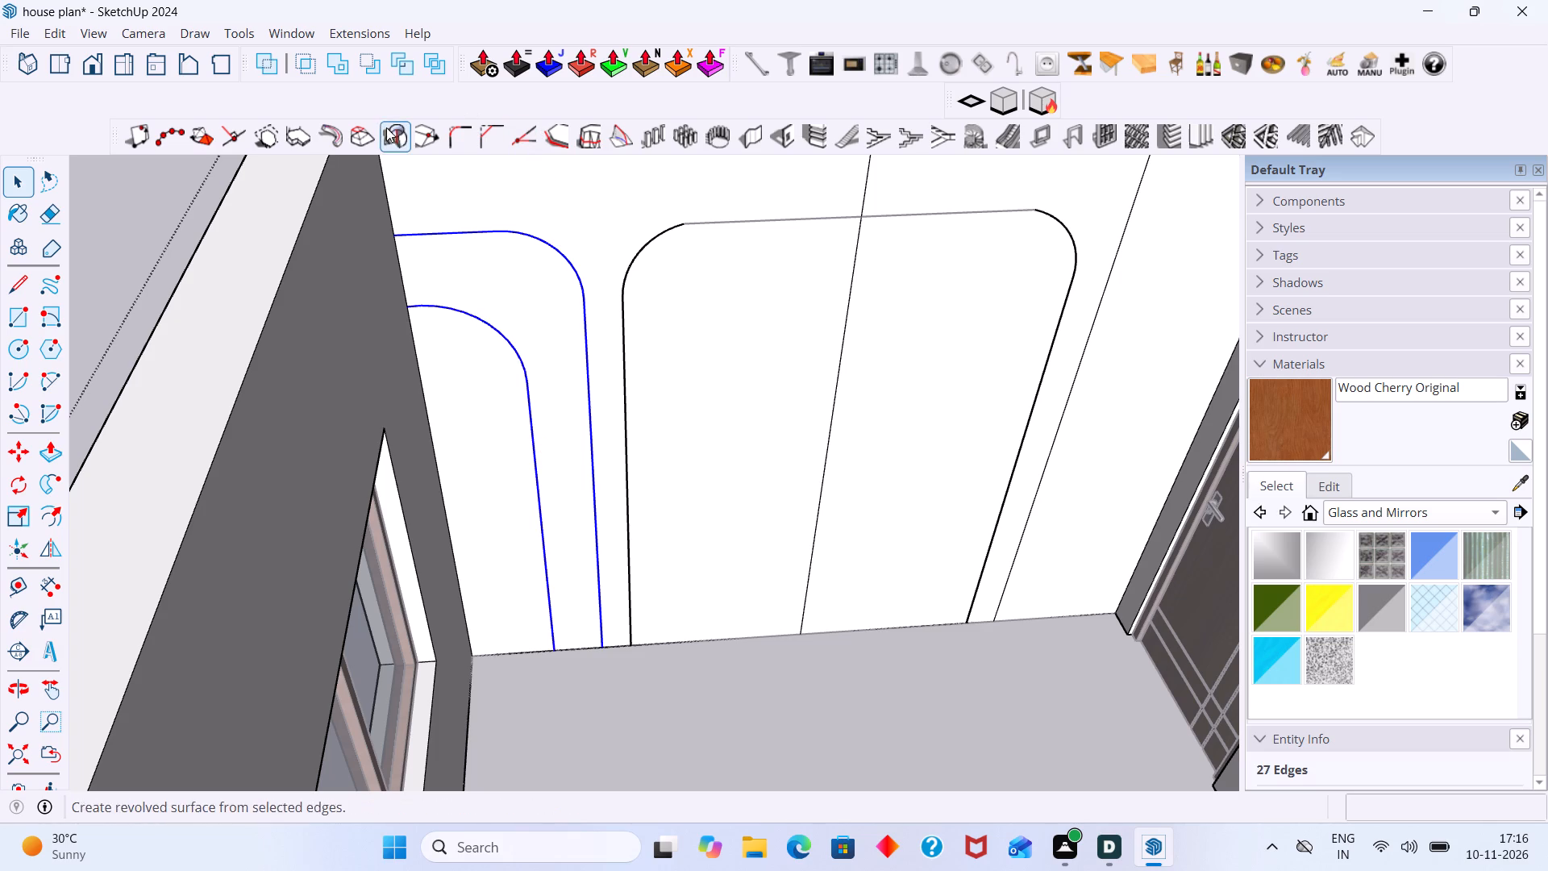
pyautogui.click(54, 548)
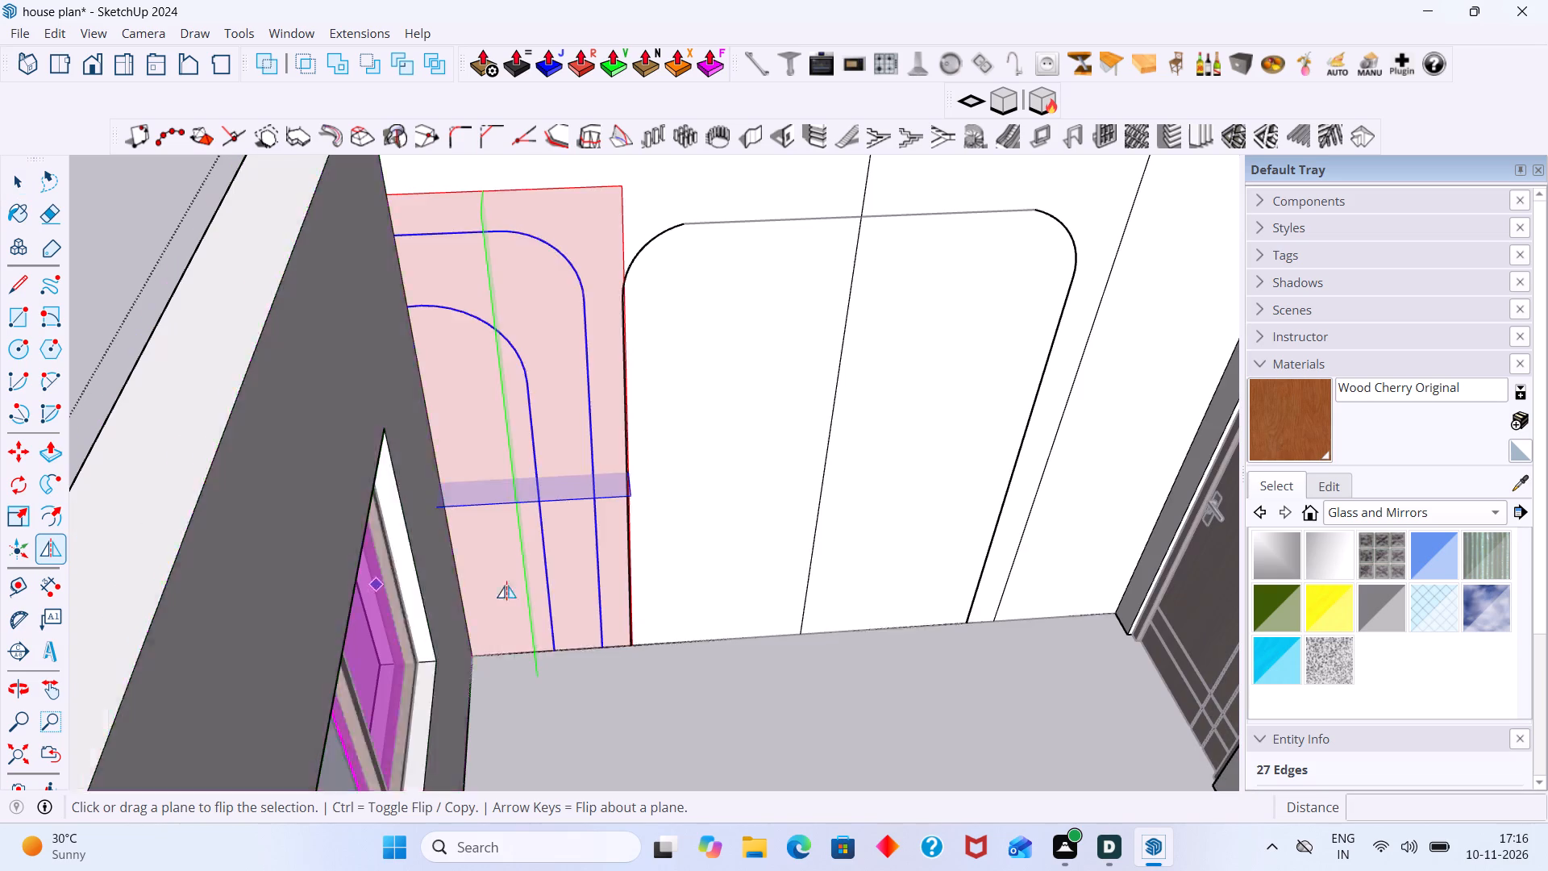
pyautogui.moveTo(524, 555); pyautogui.dragTo(564, 555)
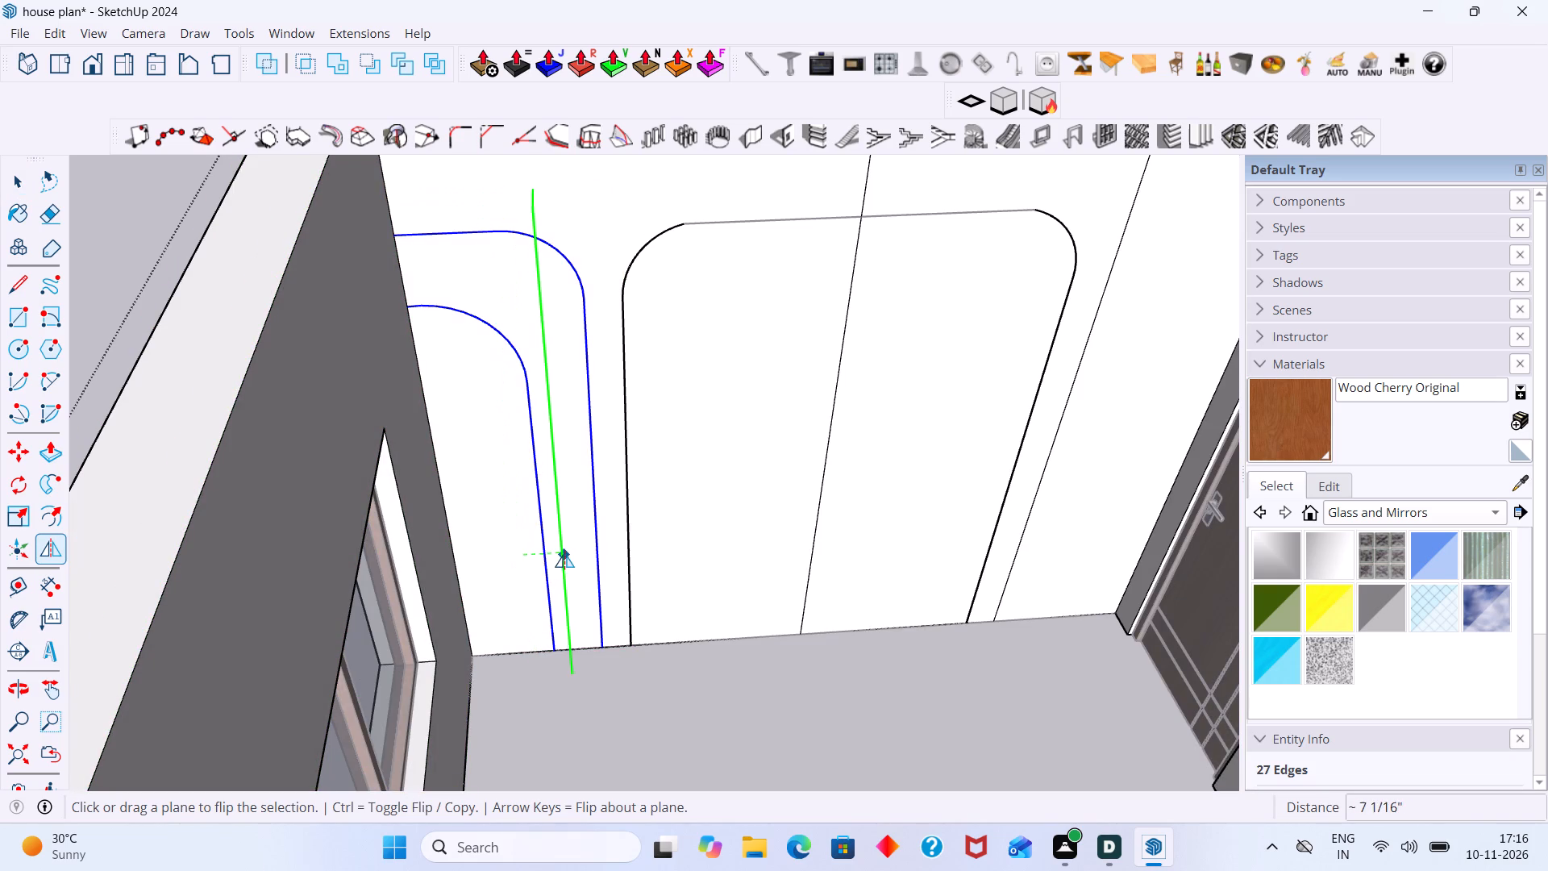
pyautogui.moveTo(564, 555); pyautogui.dragTo(805, 632)
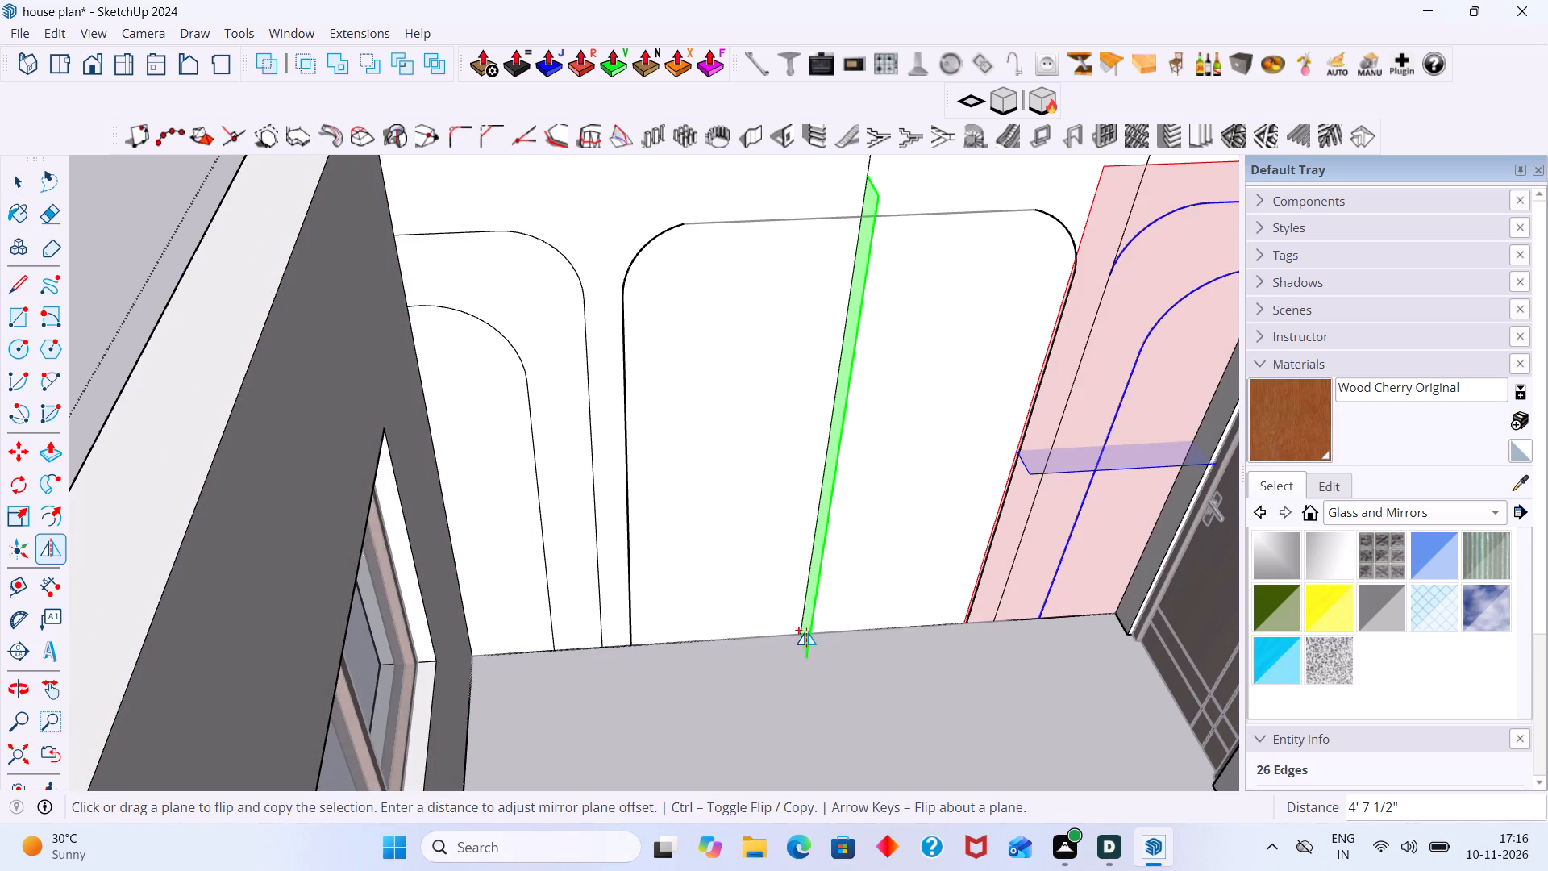
pyautogui.press('space')
pyautogui.scroll(-7, 819, 552)
pyautogui.scroll(1, 980, 430)
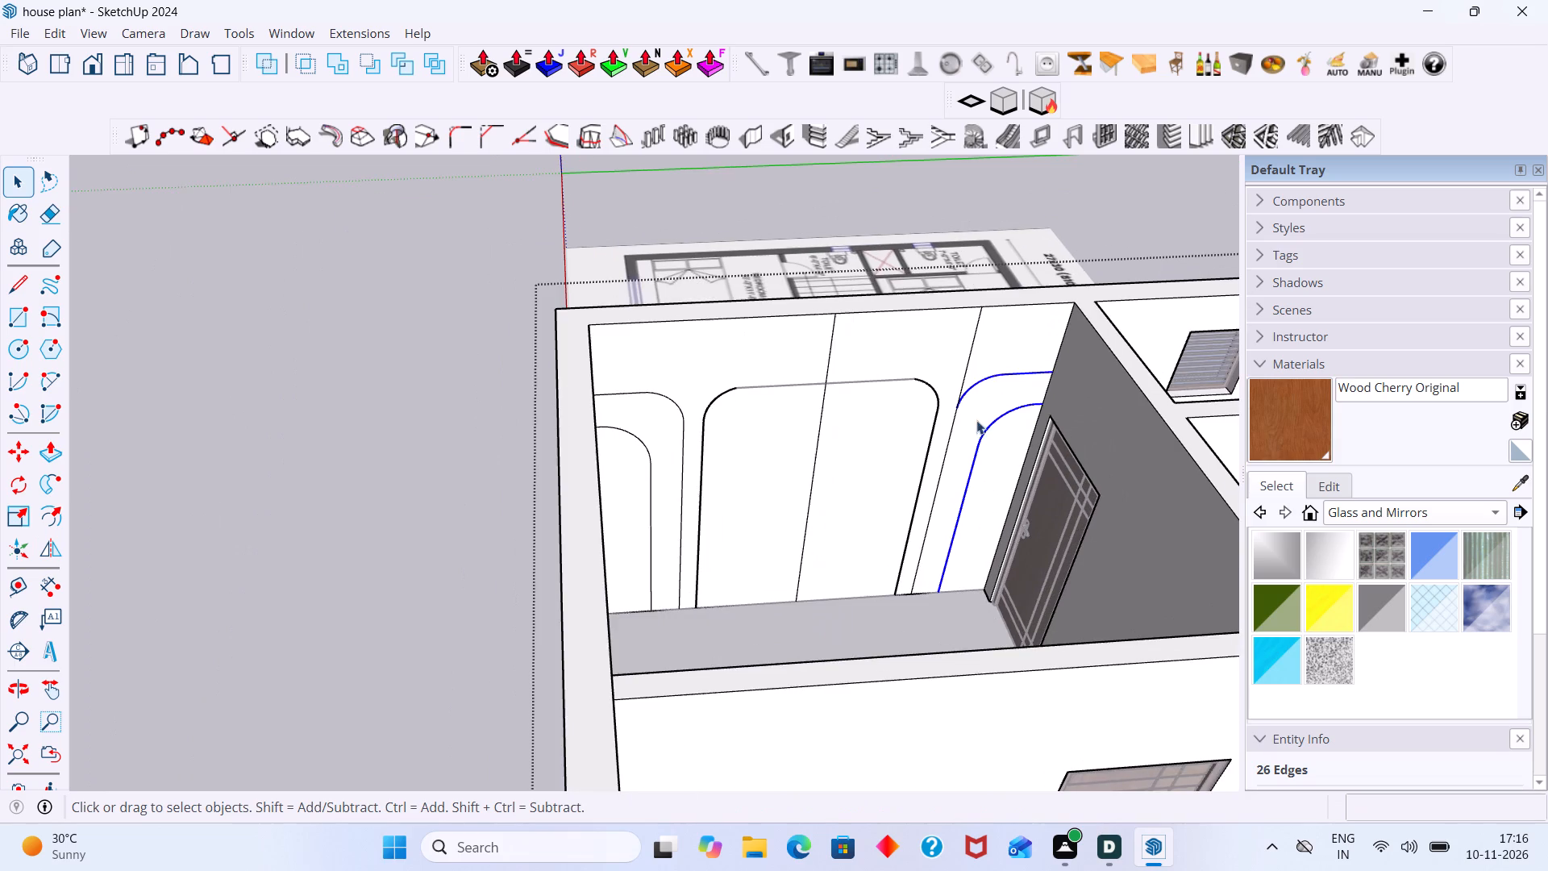
pyautogui.scroll(-2, 863, 406)
pyautogui.click(1067, 196)
pyautogui.scroll(2, 962, 344)
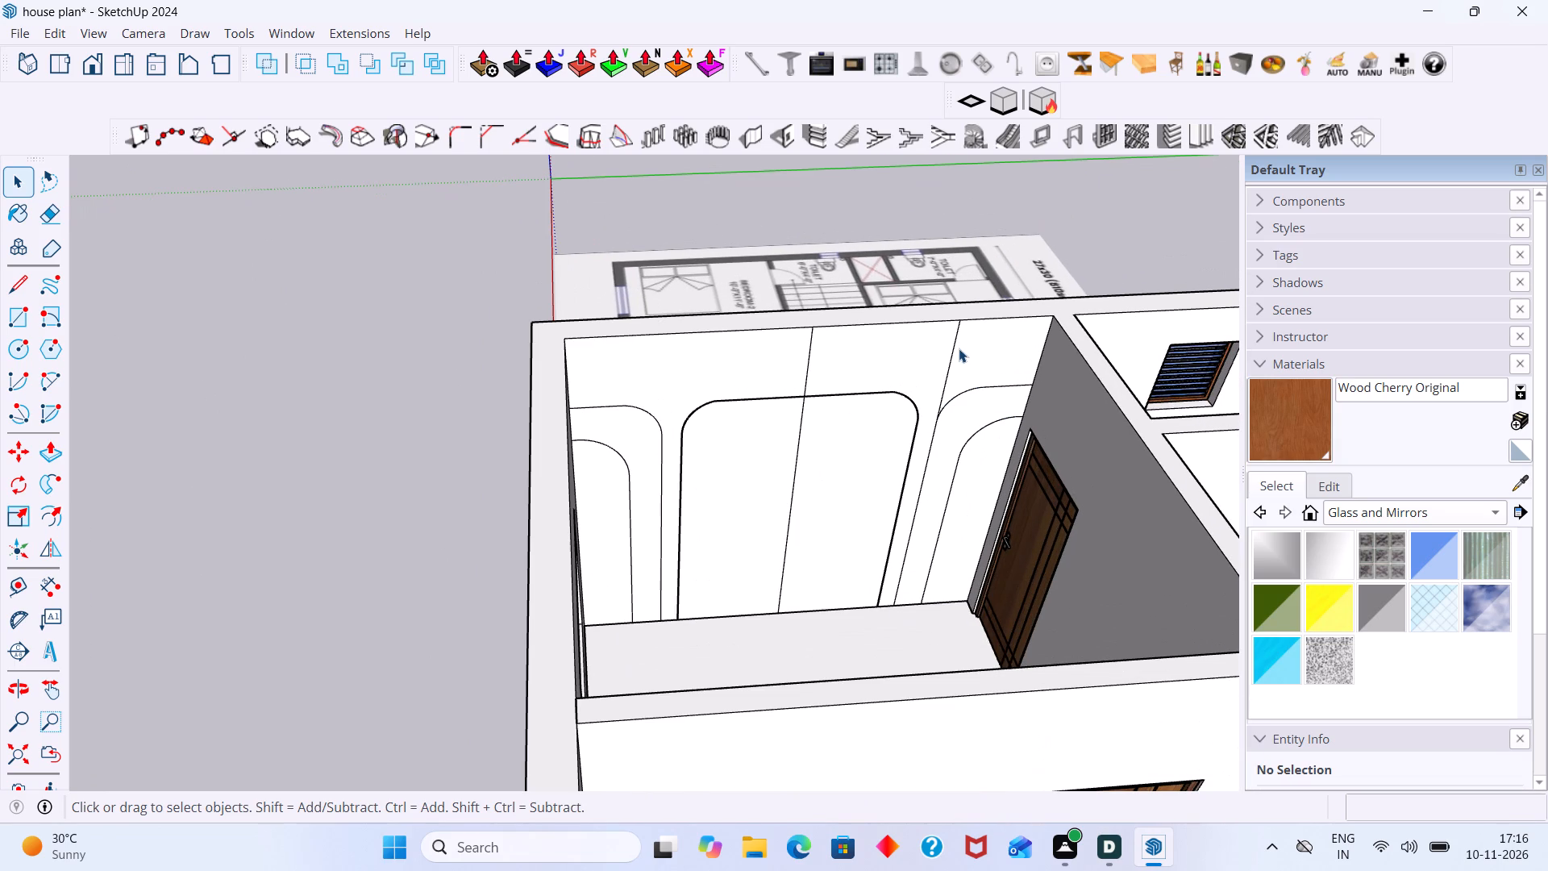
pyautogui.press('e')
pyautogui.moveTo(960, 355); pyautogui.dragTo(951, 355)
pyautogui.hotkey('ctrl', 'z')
# Erase the wall's vertical centre line and the leftover vertical line above the door-side panel inside the wall group.
pyautogui.press('space')
pyautogui.tripleClick(967, 364)
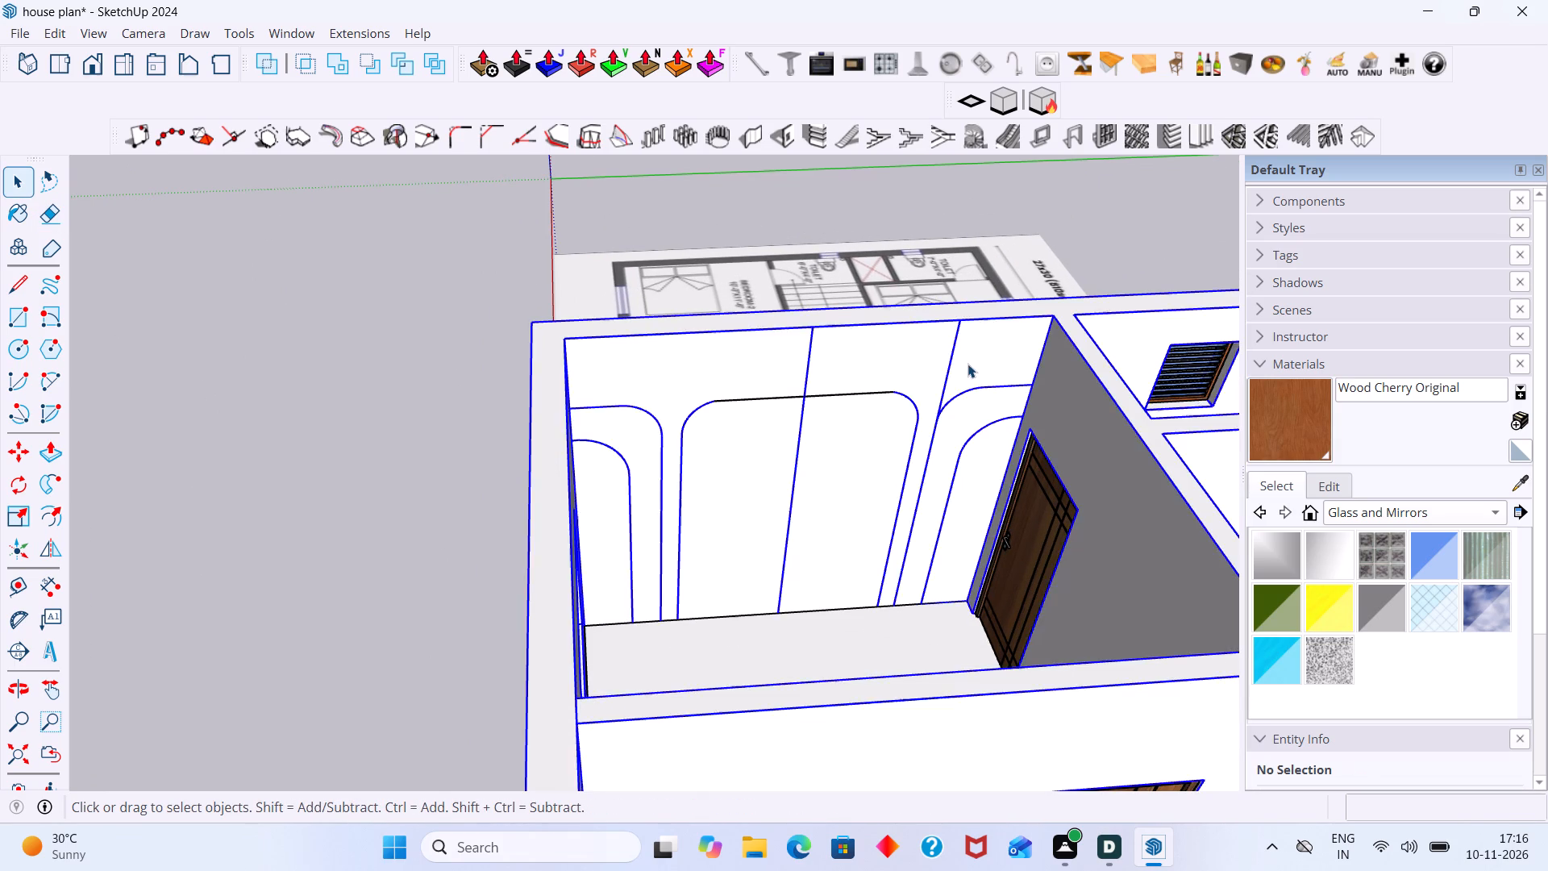
pyautogui.scroll(3, 963, 364)
pyautogui.click(963, 364)
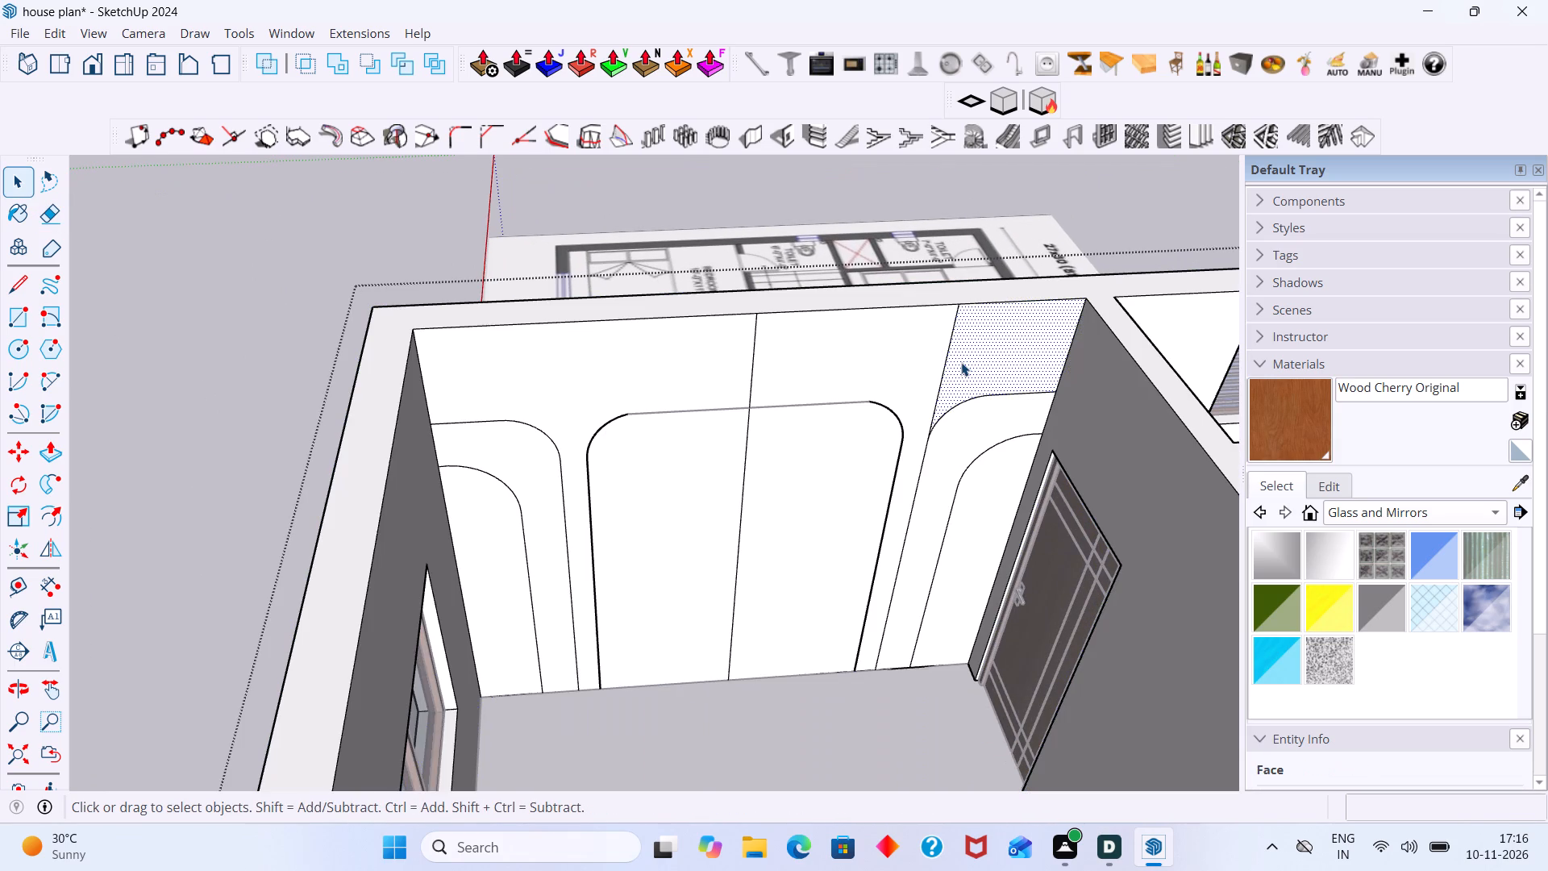
pyautogui.press('e')
pyautogui.moveTo(965, 360); pyautogui.dragTo(943, 364)
pyautogui.moveTo(903, 363); pyautogui.dragTo(739, 385)
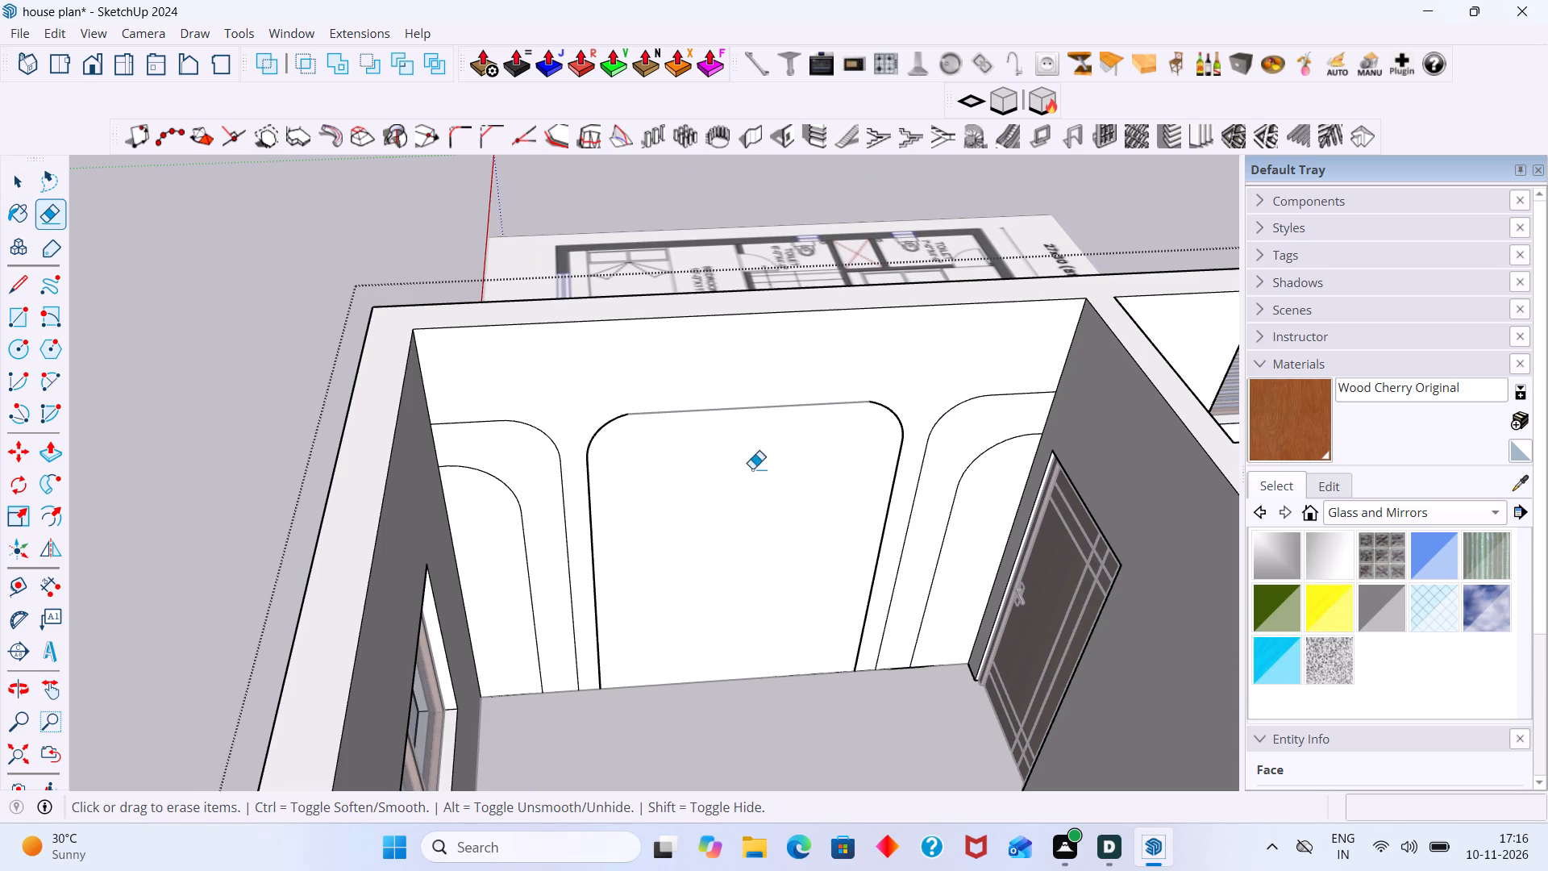
# Recess the window-side panel's curved band 3 3/4" into the bedroom wall with Push/Pull.
pyautogui.scroll(-5, 621, 462)
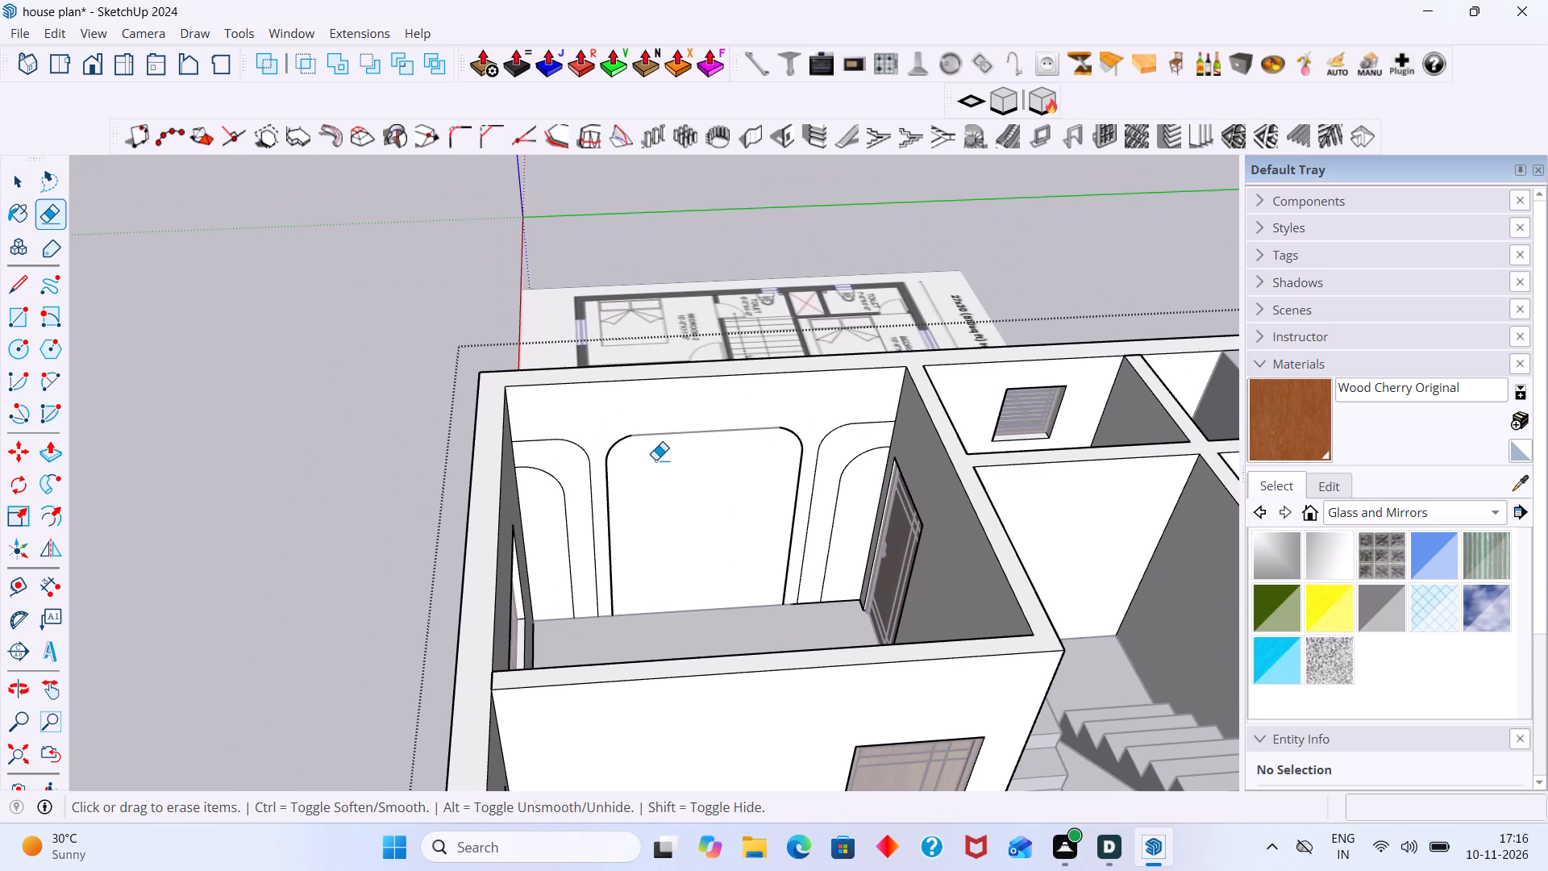
pyautogui.scroll(2, 614, 477)
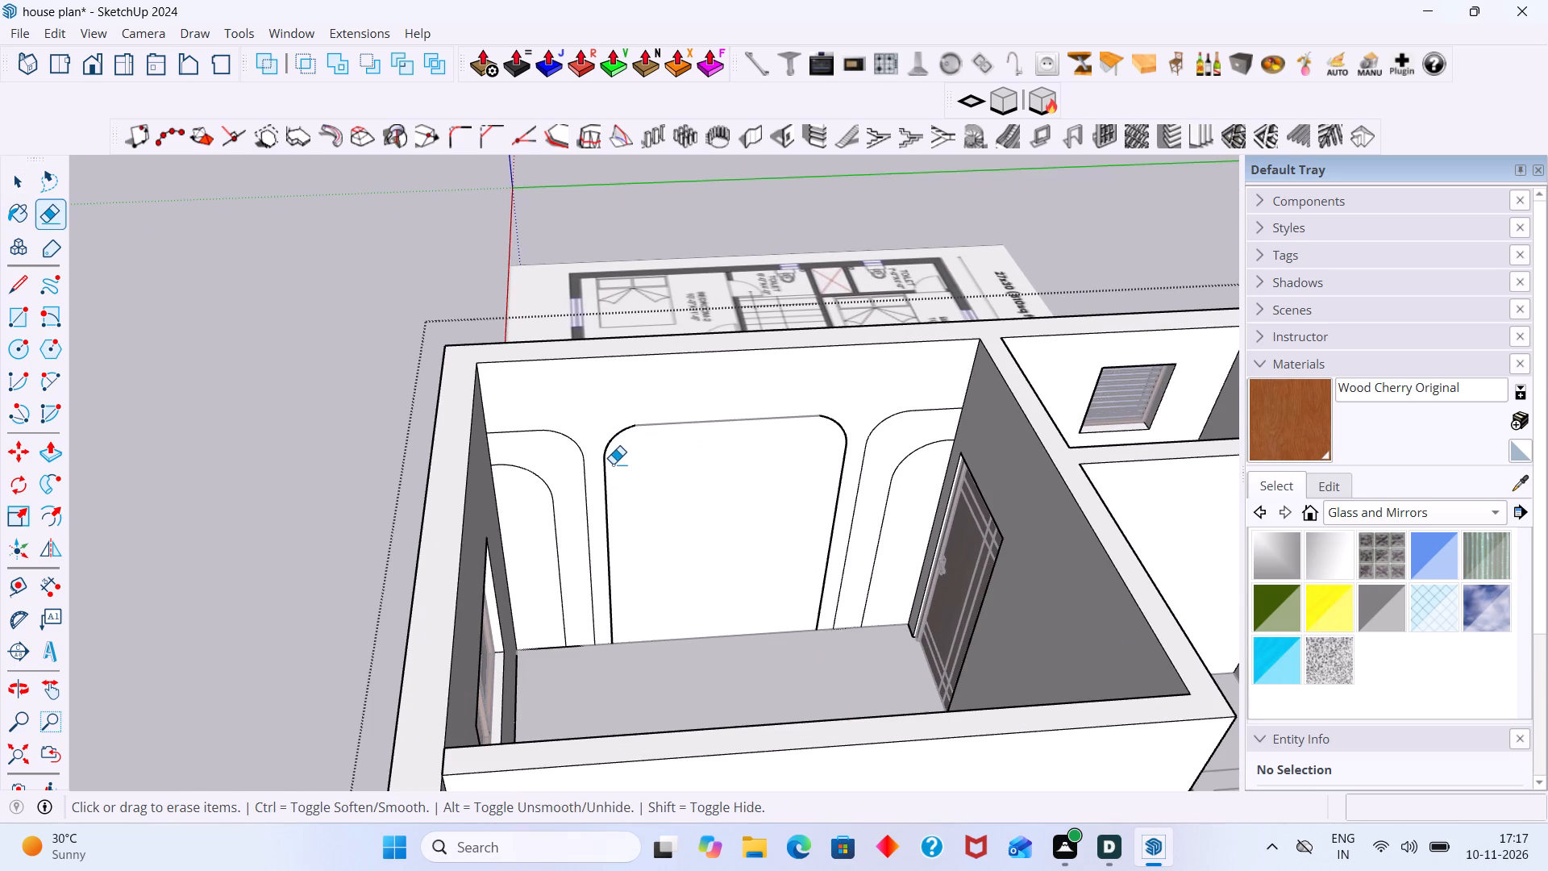
pyautogui.press('space')
pyautogui.scroll(5, 572, 472)
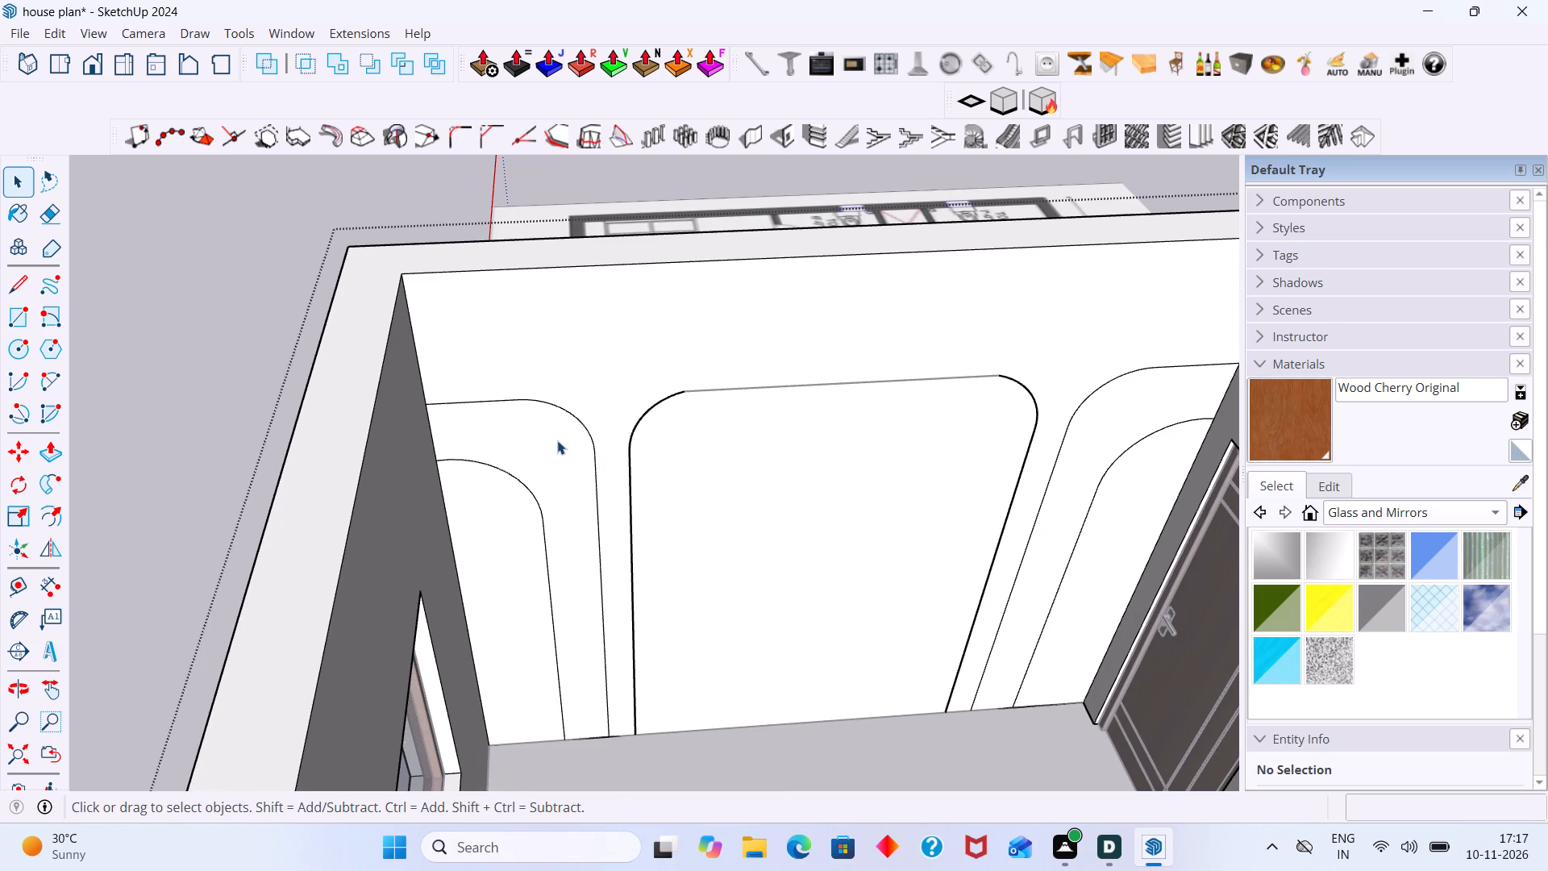
pyautogui.scroll(-1, 572, 422)
pyautogui.scroll(1, 572, 422)
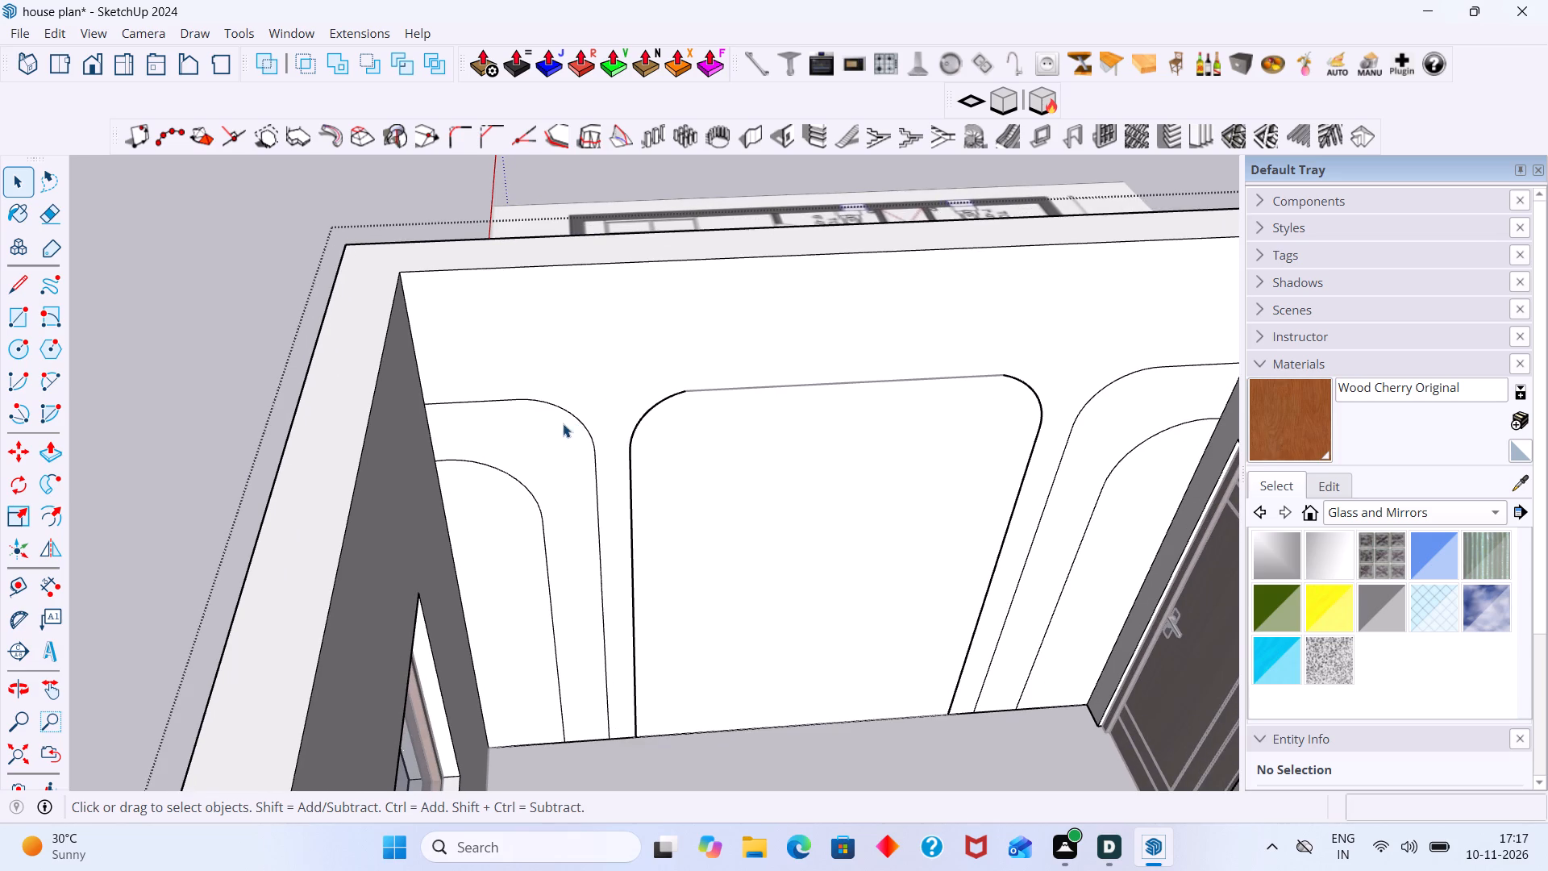
pyautogui.scroll(4, 486, 413)
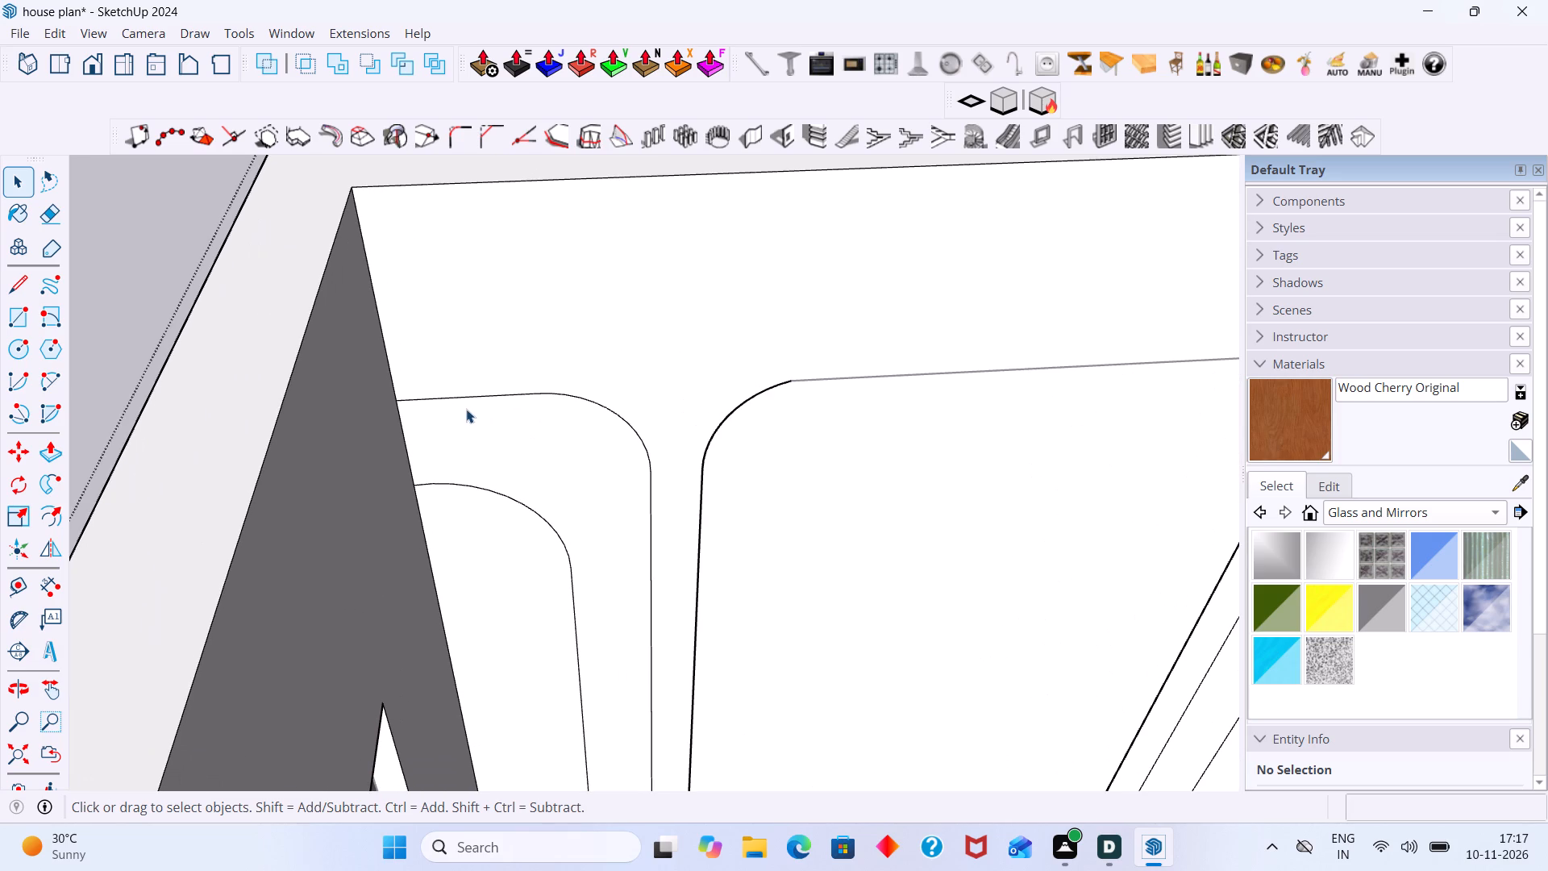
pyautogui.doubleClick(466, 418)
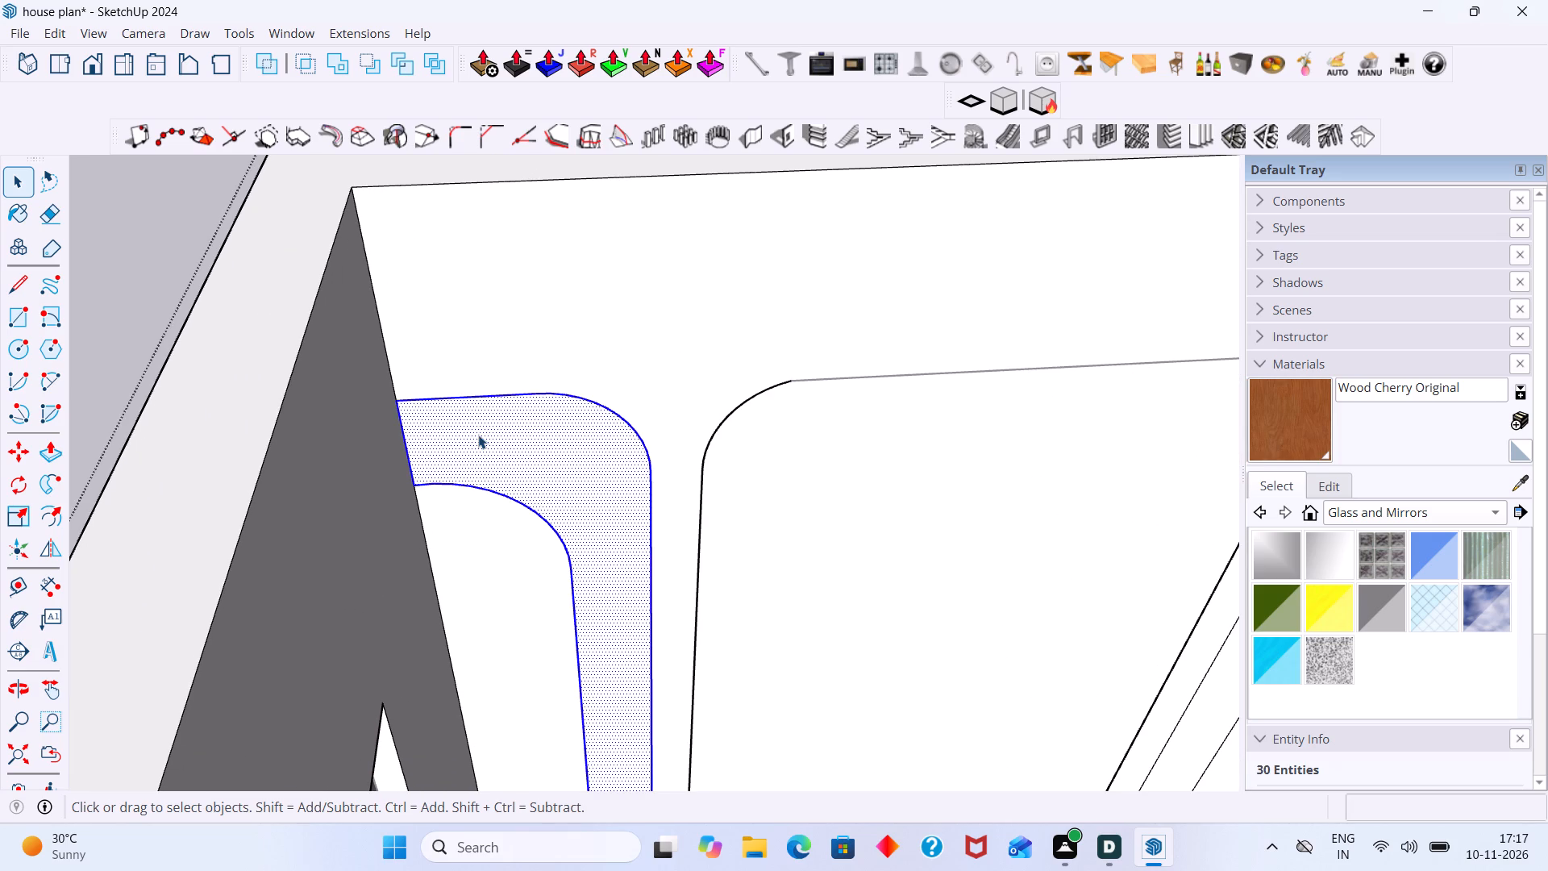
pyautogui.press('p')
pyautogui.click(481, 435)
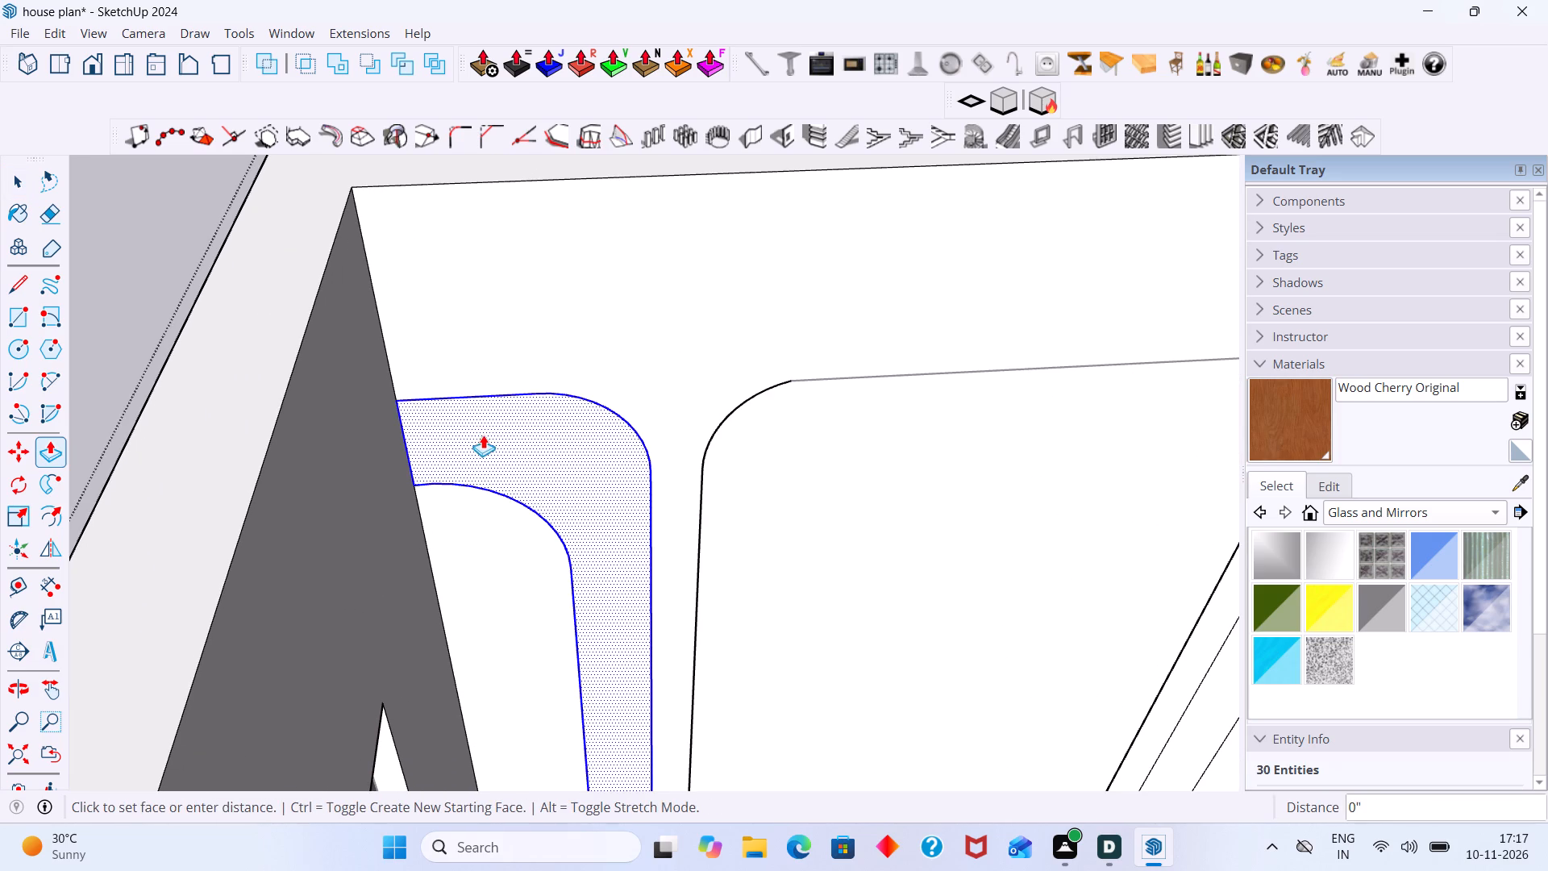
pyautogui.moveTo(501, 420); pyautogui.dragTo(603, 376, button='middle')
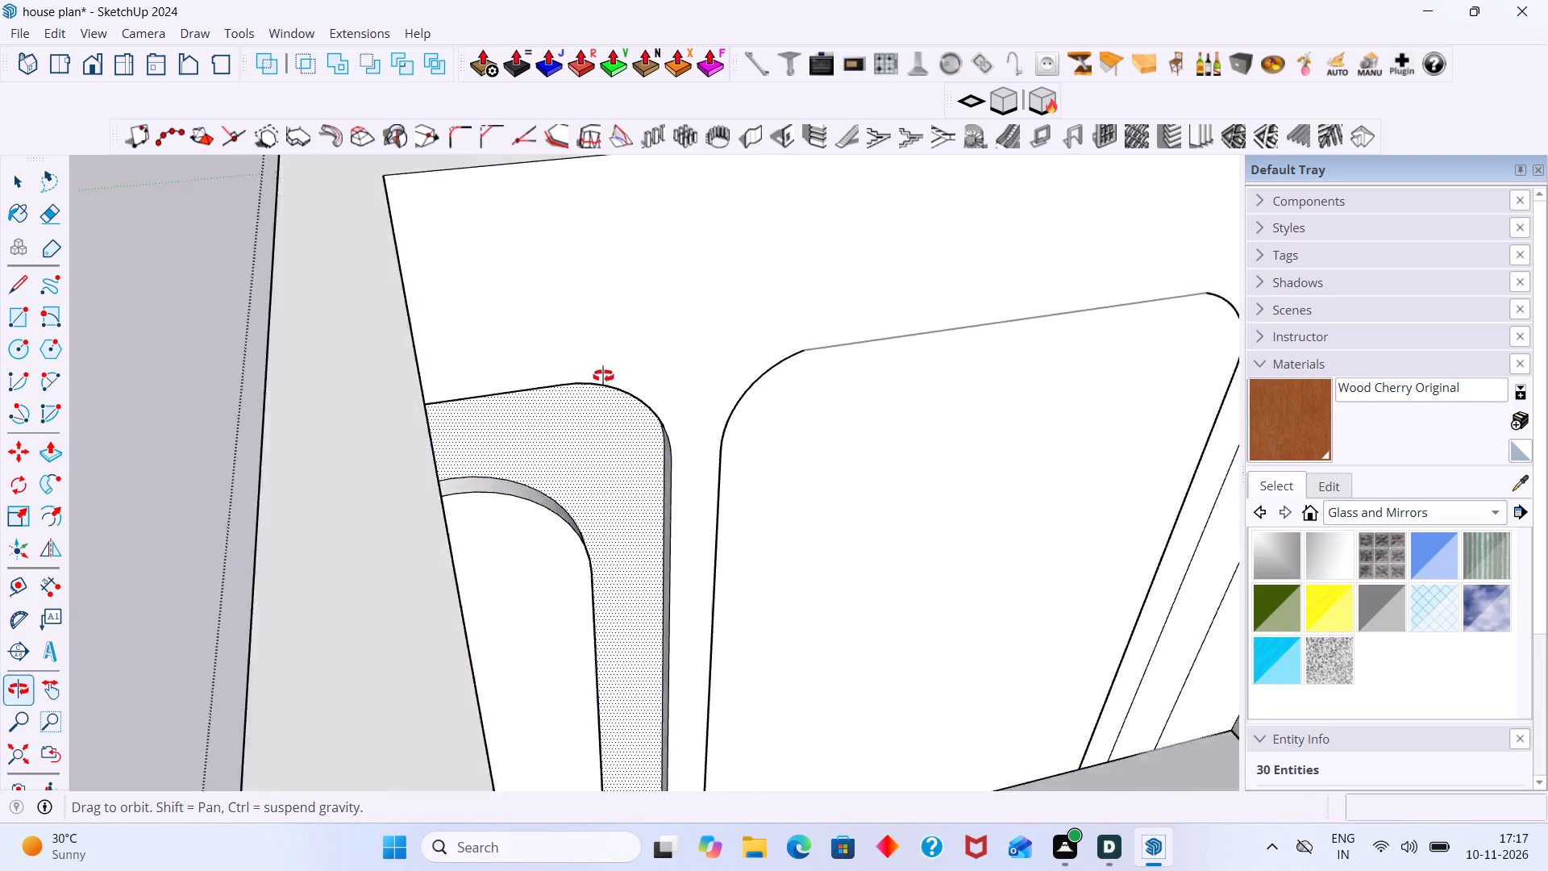
pyautogui.moveTo(603, 376); pyautogui.dragTo(450, 446, button='middle')
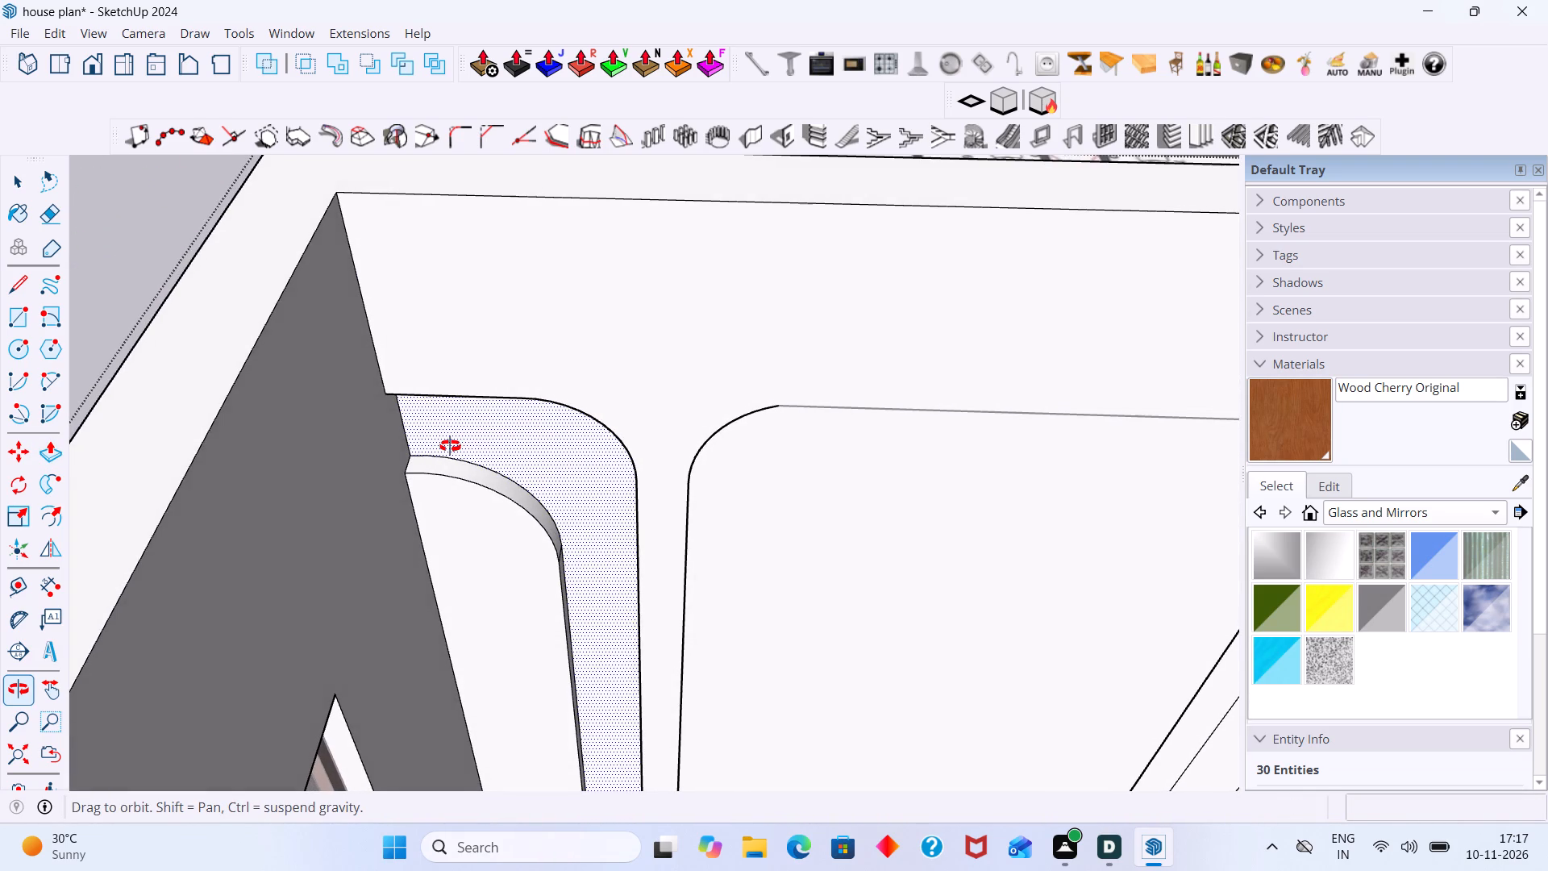
pyautogui.moveTo(450, 446); pyautogui.dragTo(449, 443, button='middle')
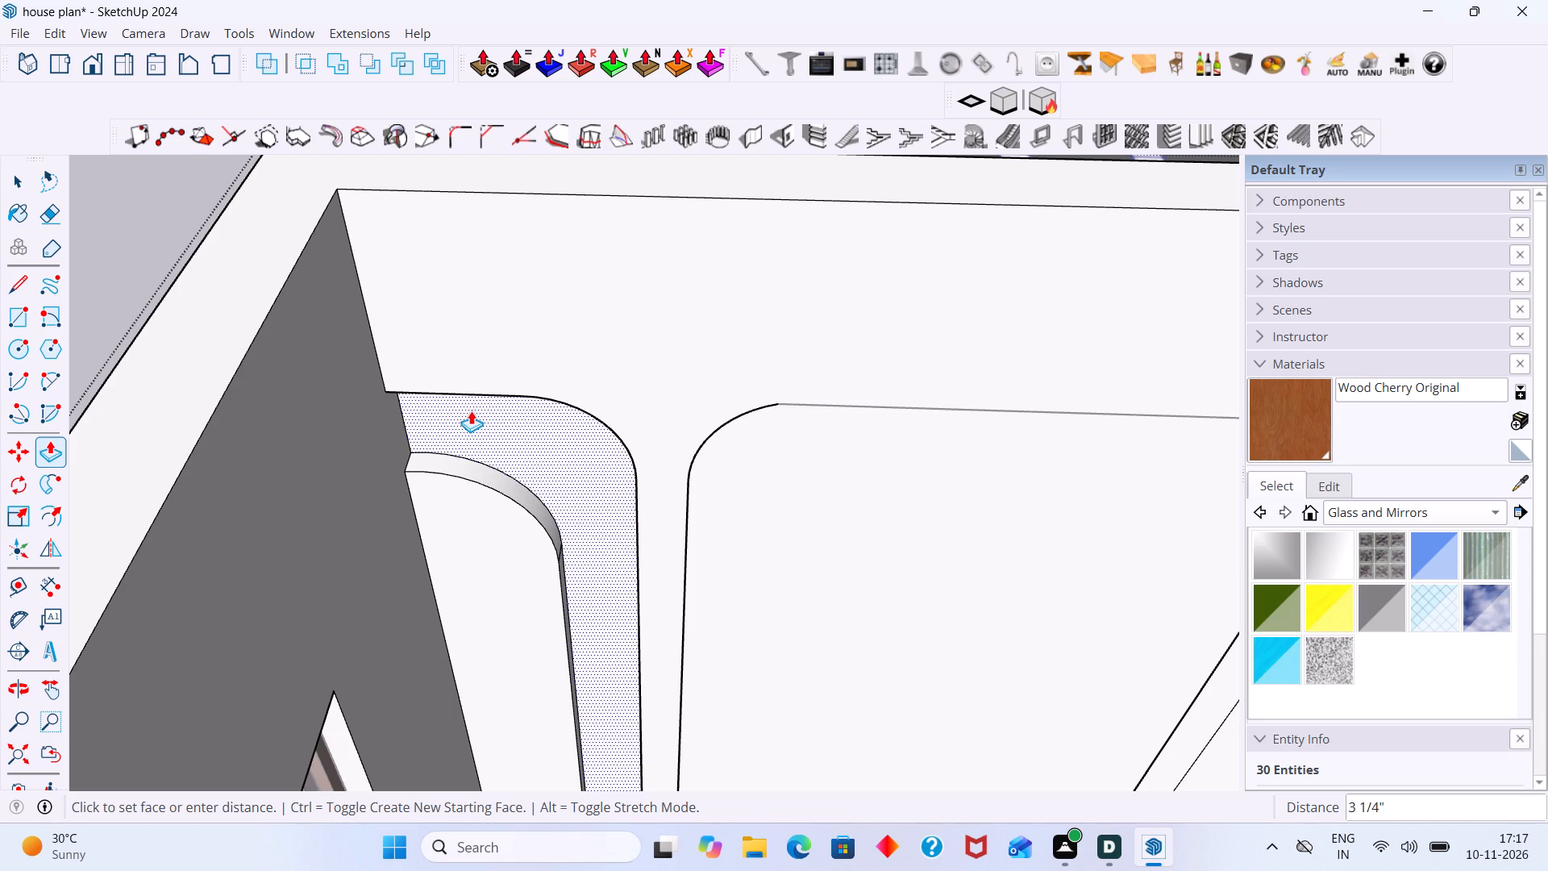
pyautogui.moveTo(472, 410); pyautogui.dragTo(557, 285, button='middle')
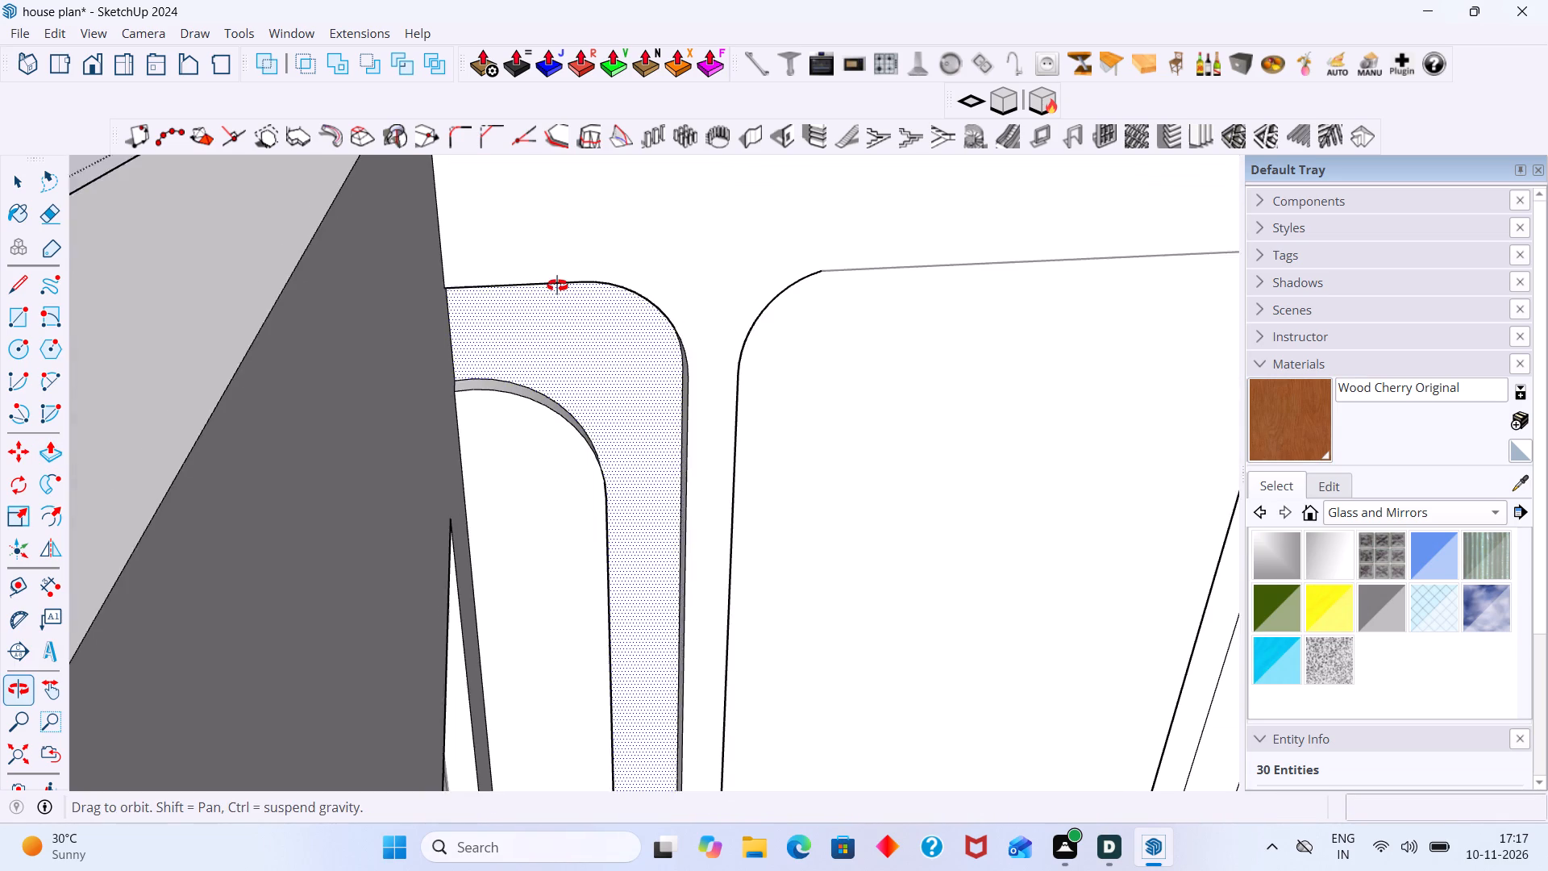
pyautogui.moveTo(557, 285); pyautogui.dragTo(547, 294, button='middle')
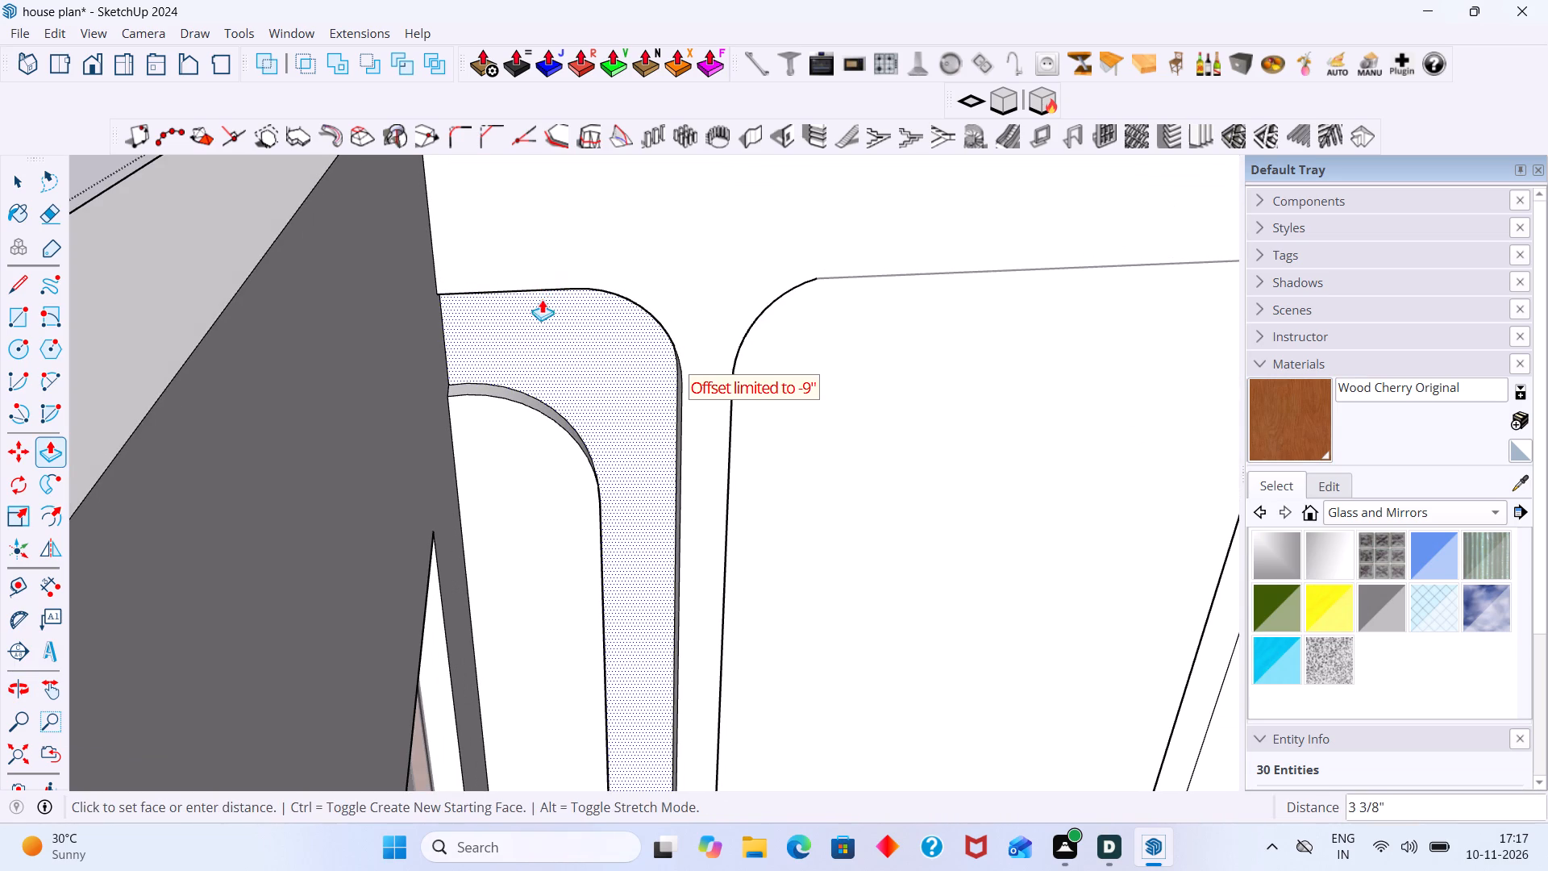
pyautogui.click(503, 325)
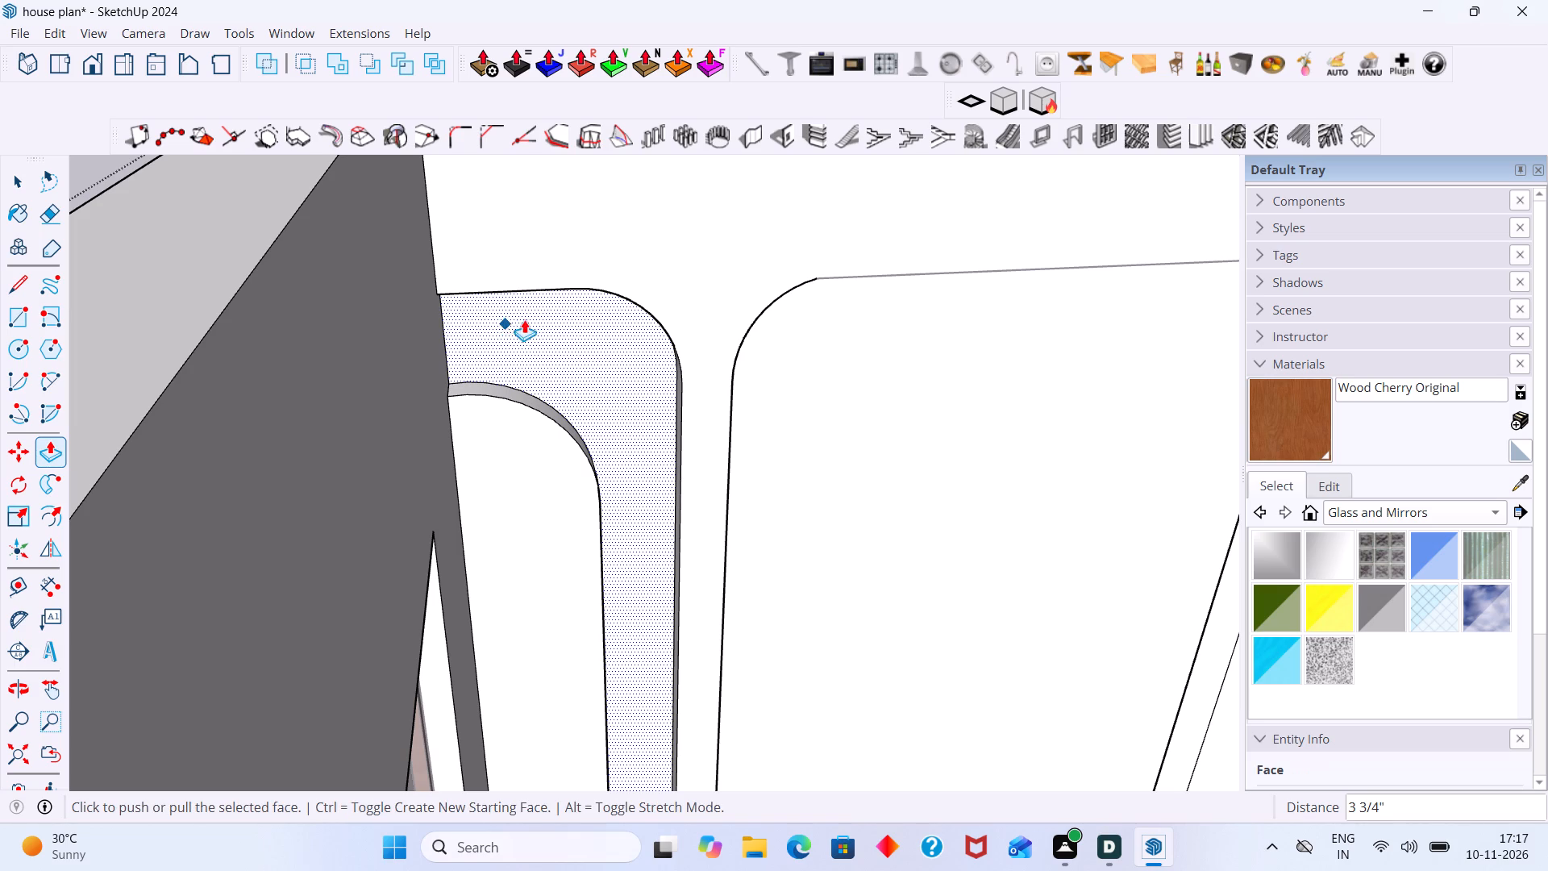
pyautogui.press('space')
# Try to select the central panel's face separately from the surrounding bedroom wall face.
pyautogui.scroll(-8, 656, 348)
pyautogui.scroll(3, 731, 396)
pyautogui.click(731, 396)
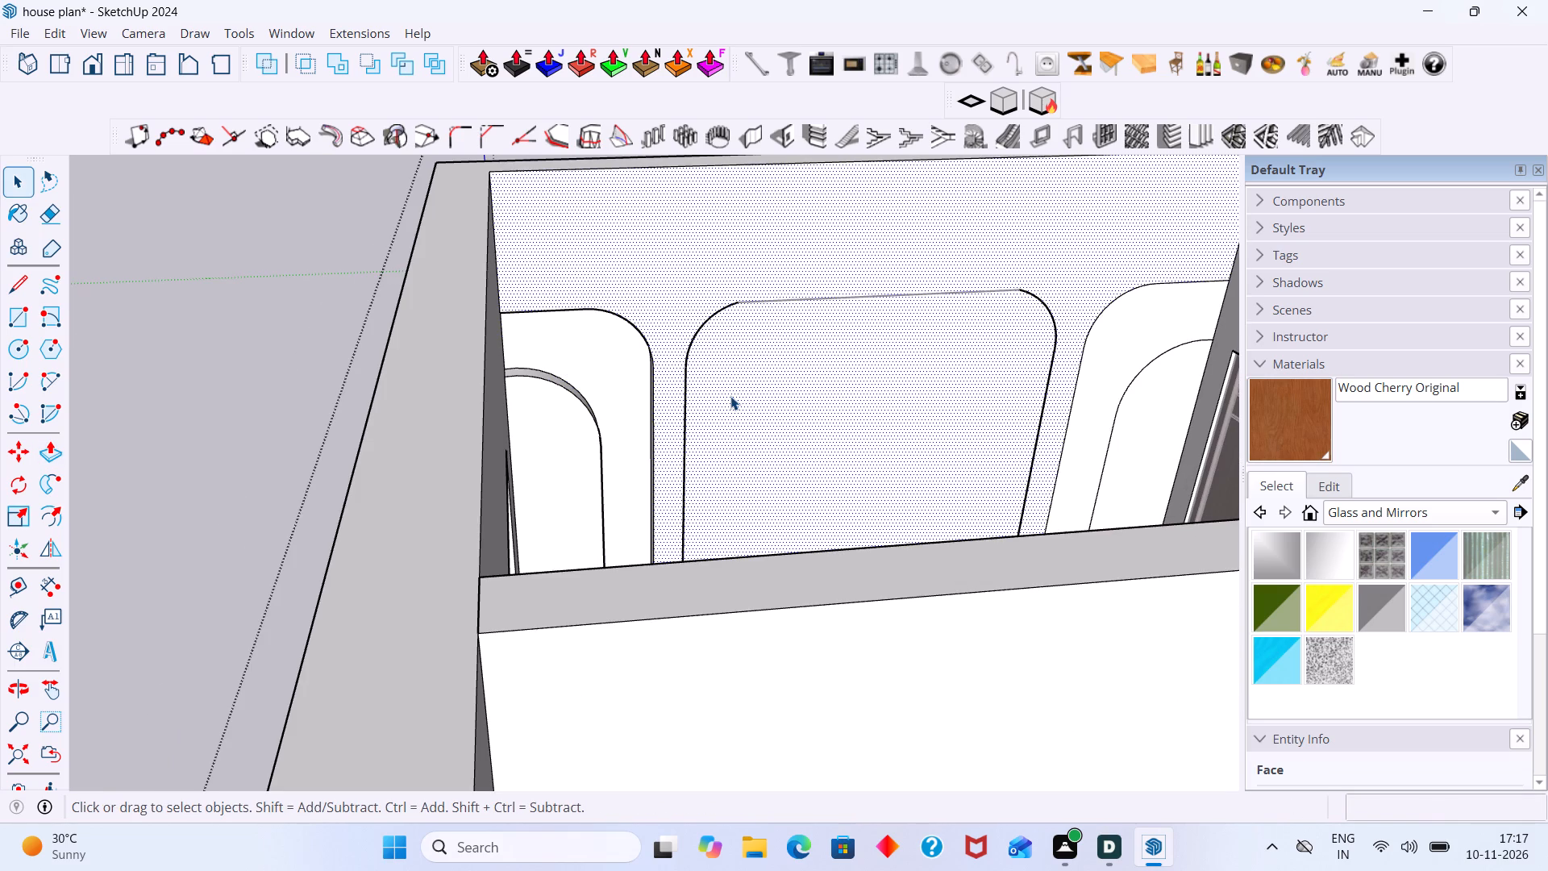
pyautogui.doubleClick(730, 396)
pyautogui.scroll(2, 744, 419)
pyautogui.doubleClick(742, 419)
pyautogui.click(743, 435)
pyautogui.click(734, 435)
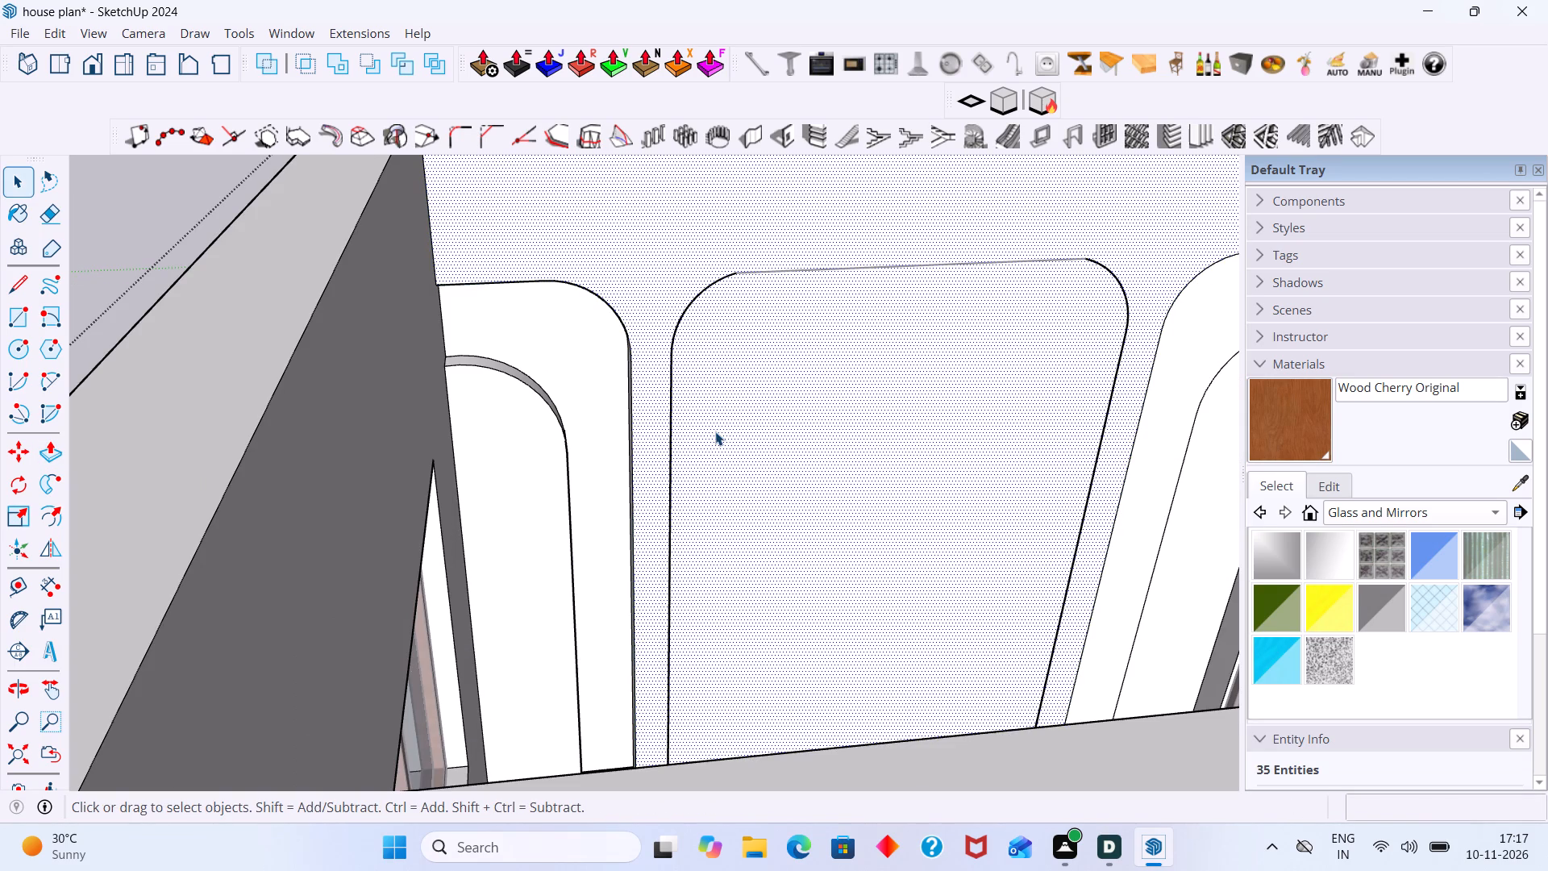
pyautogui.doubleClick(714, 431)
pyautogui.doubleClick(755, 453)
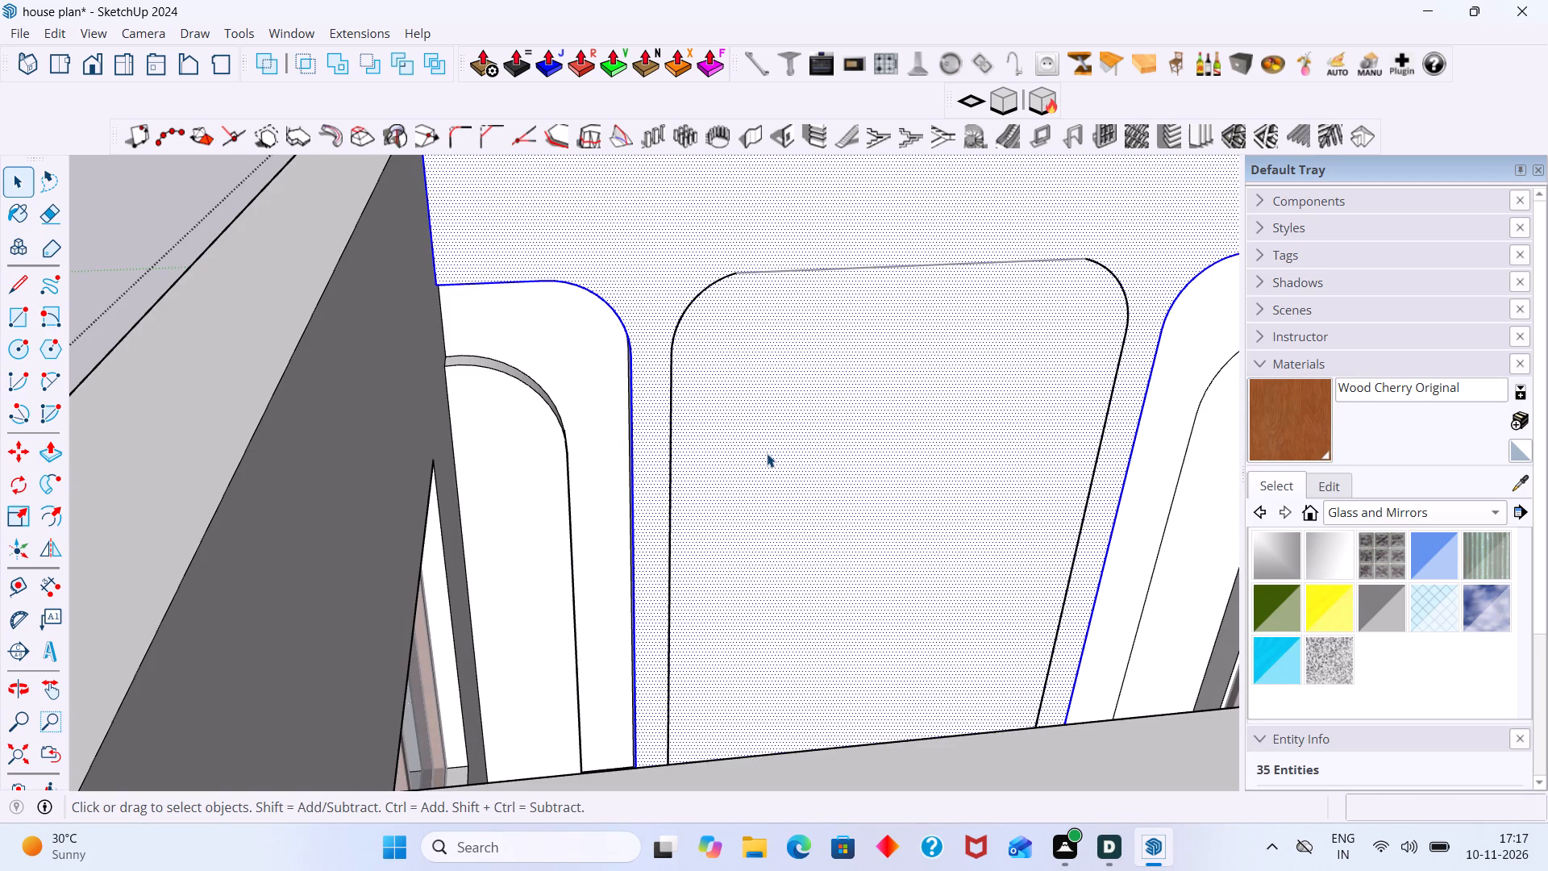
# Recess the door-side panel's curved band by repeating the same Push/Pull depth.
pyautogui.scroll(-5, 768, 446)
pyautogui.scroll(3, 1024, 399)
pyautogui.click(1047, 395)
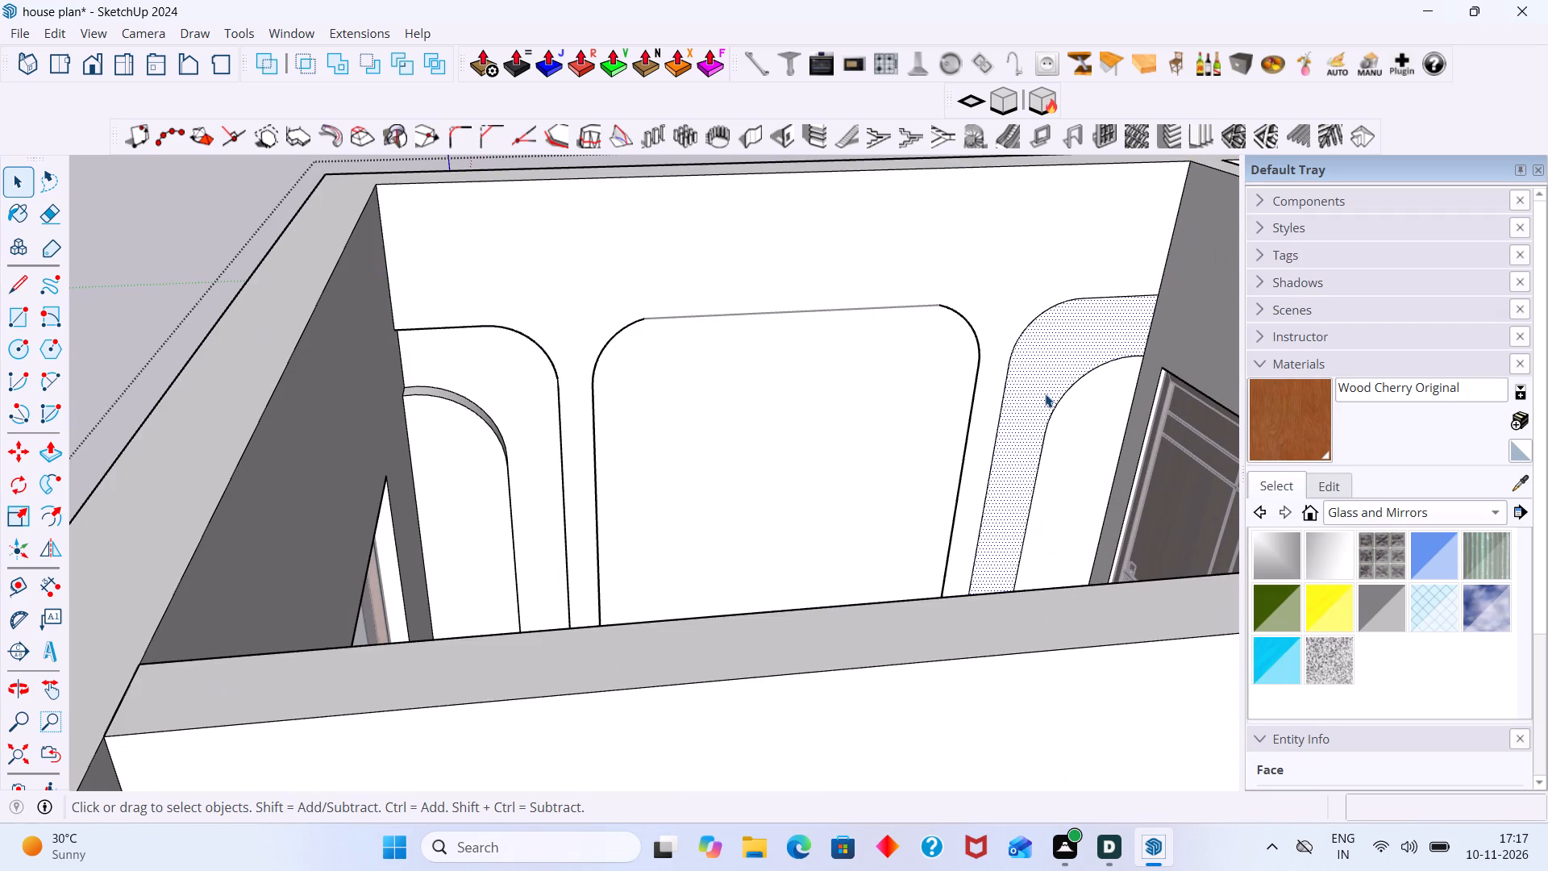
pyautogui.press('p')
pyautogui.doubleClick(1045, 393)
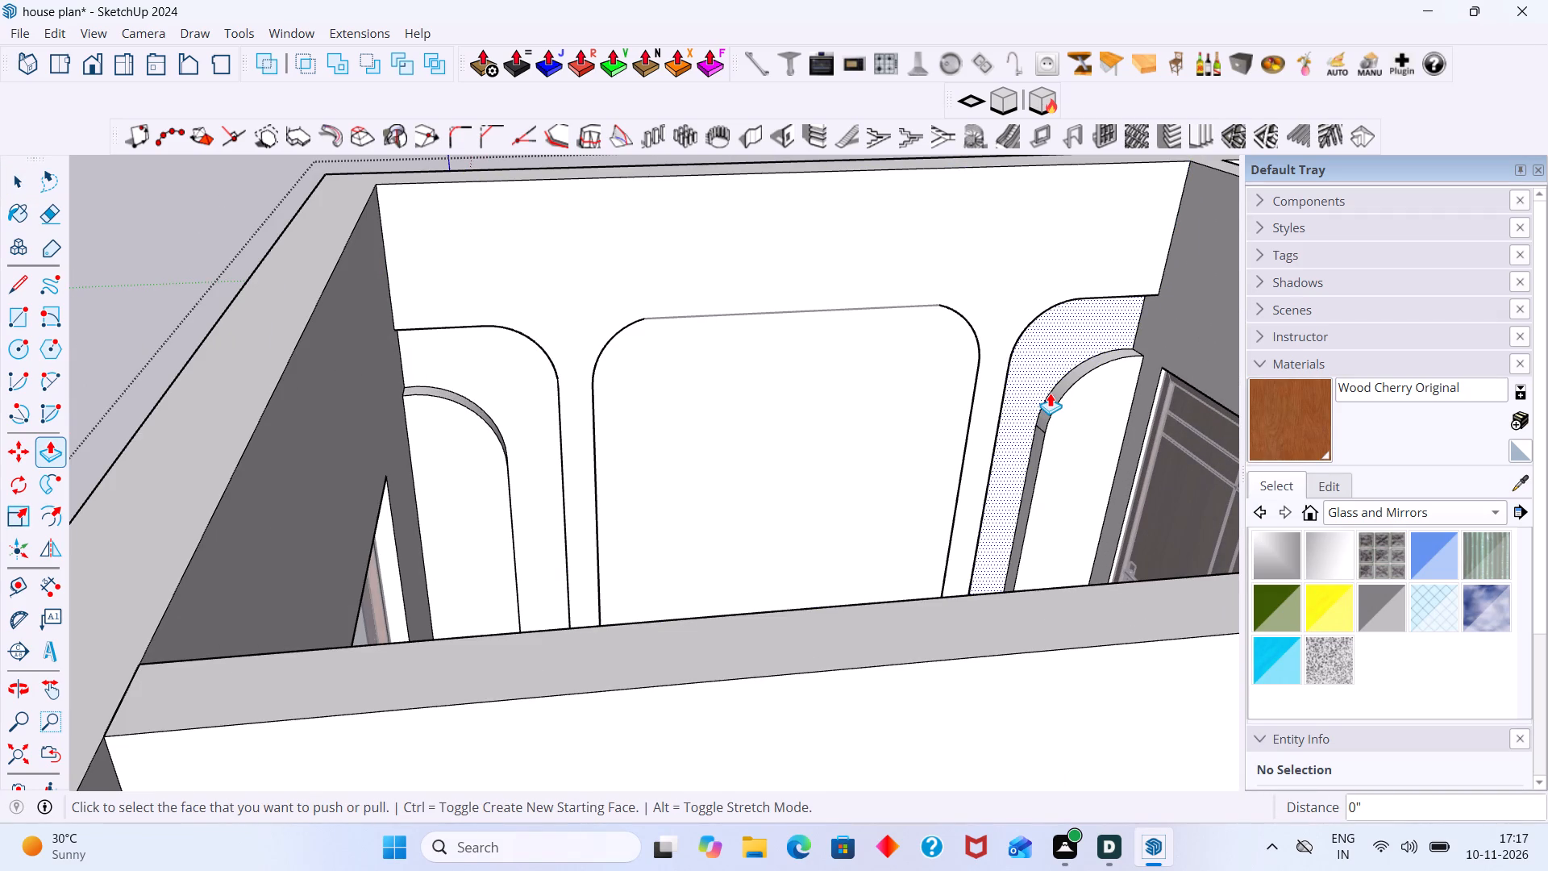
pyautogui.press('space')
# Leave the wall group and delete the central panel's loose top line.
pyautogui.click(847, 394)
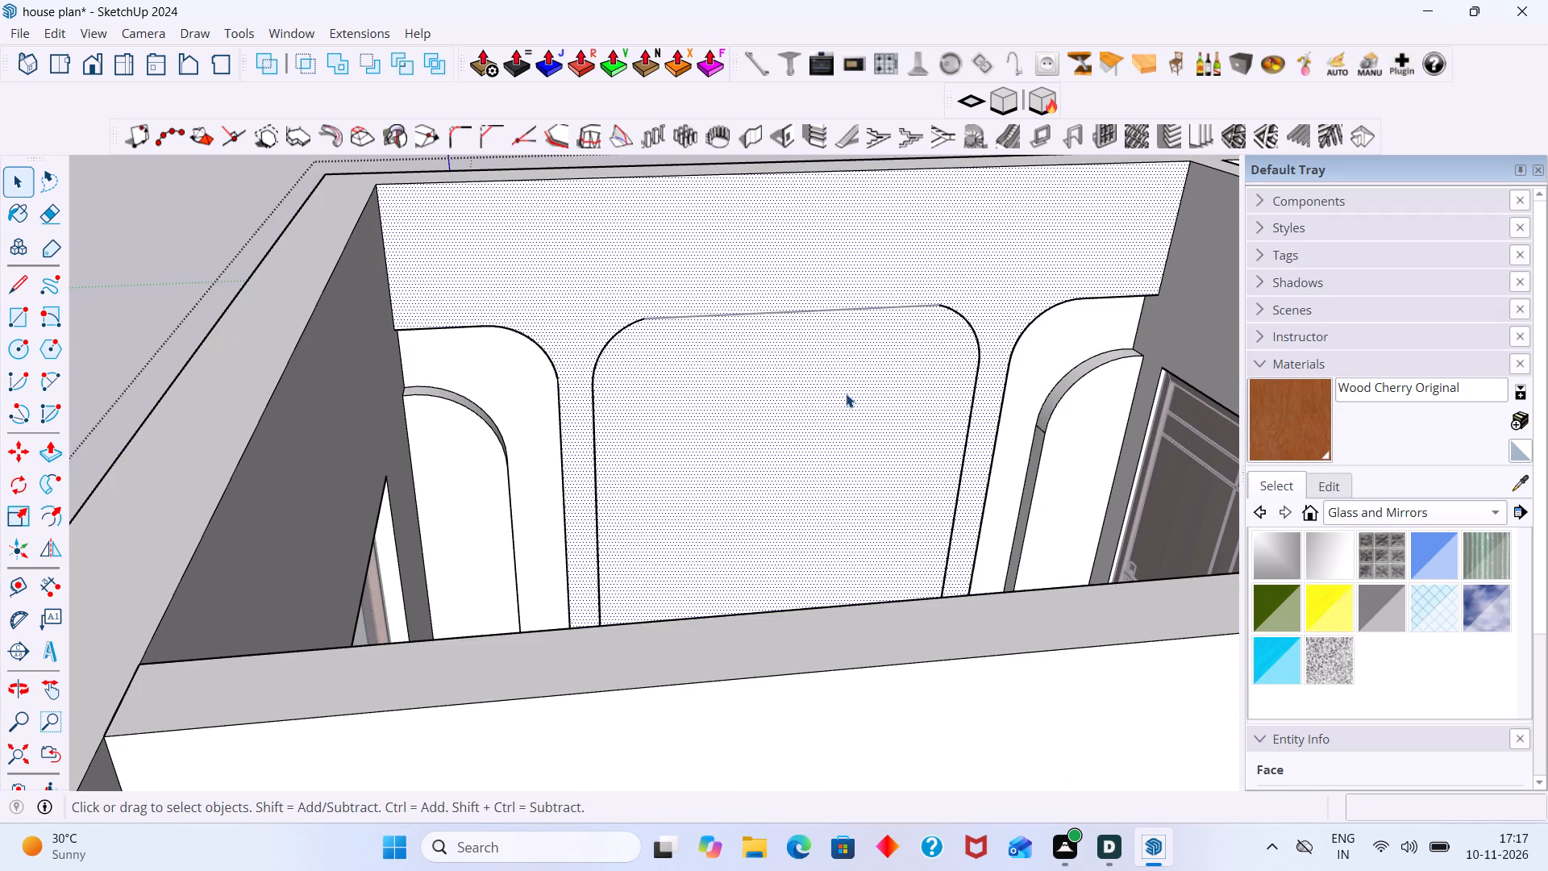
pyautogui.scroll(-5, 780, 352)
pyautogui.moveTo(733, 383); pyautogui.dragTo(735, 448, button='middle')
pyautogui.scroll(4, 725, 444)
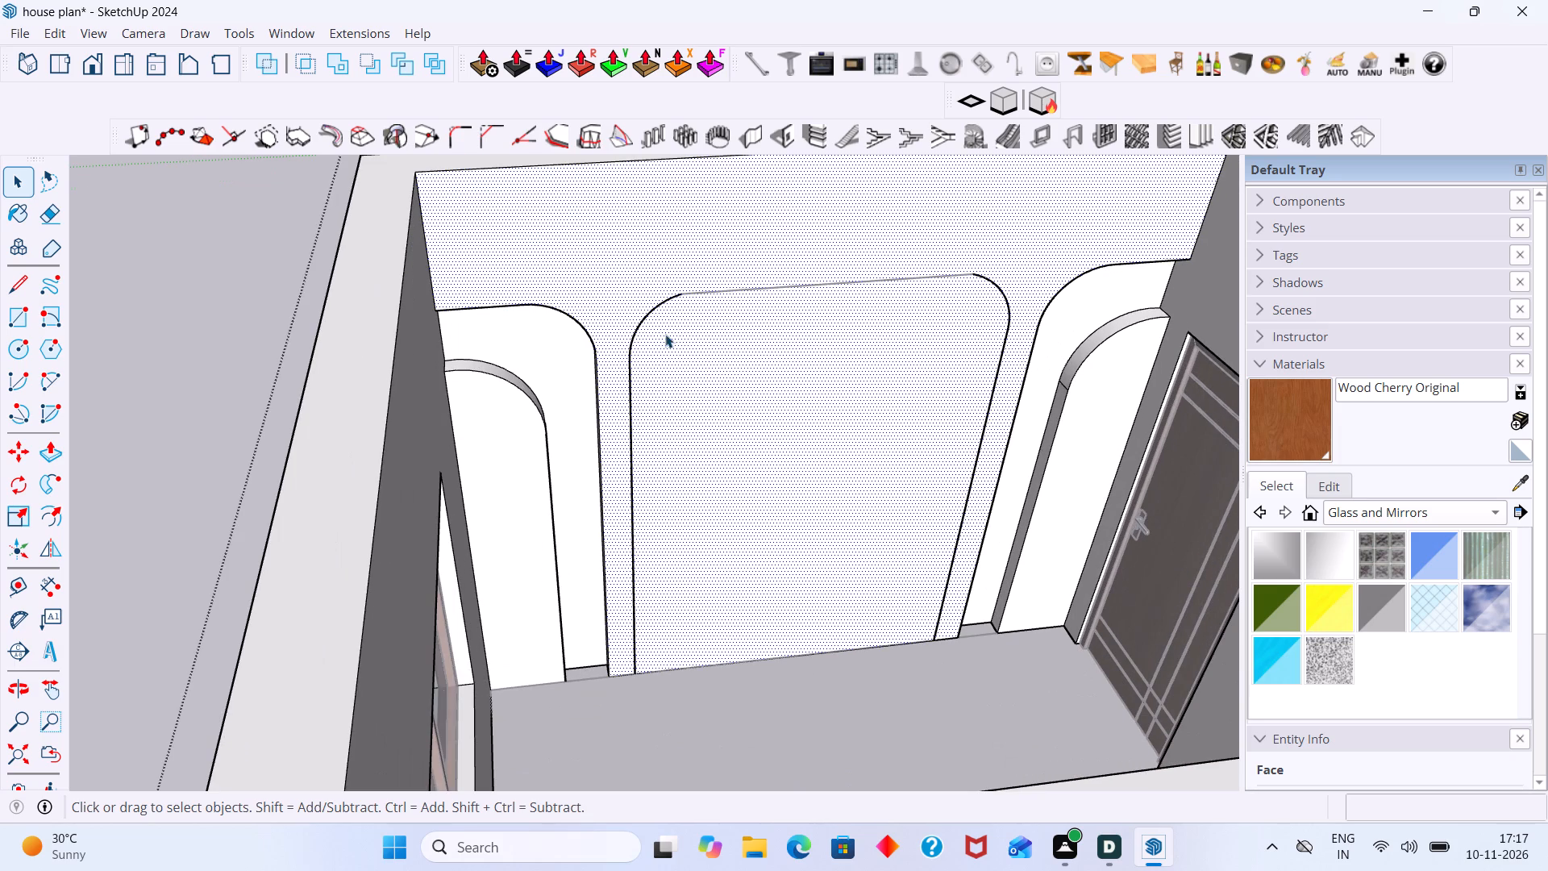
pyautogui.press('space')
pyautogui.click(132, 393)
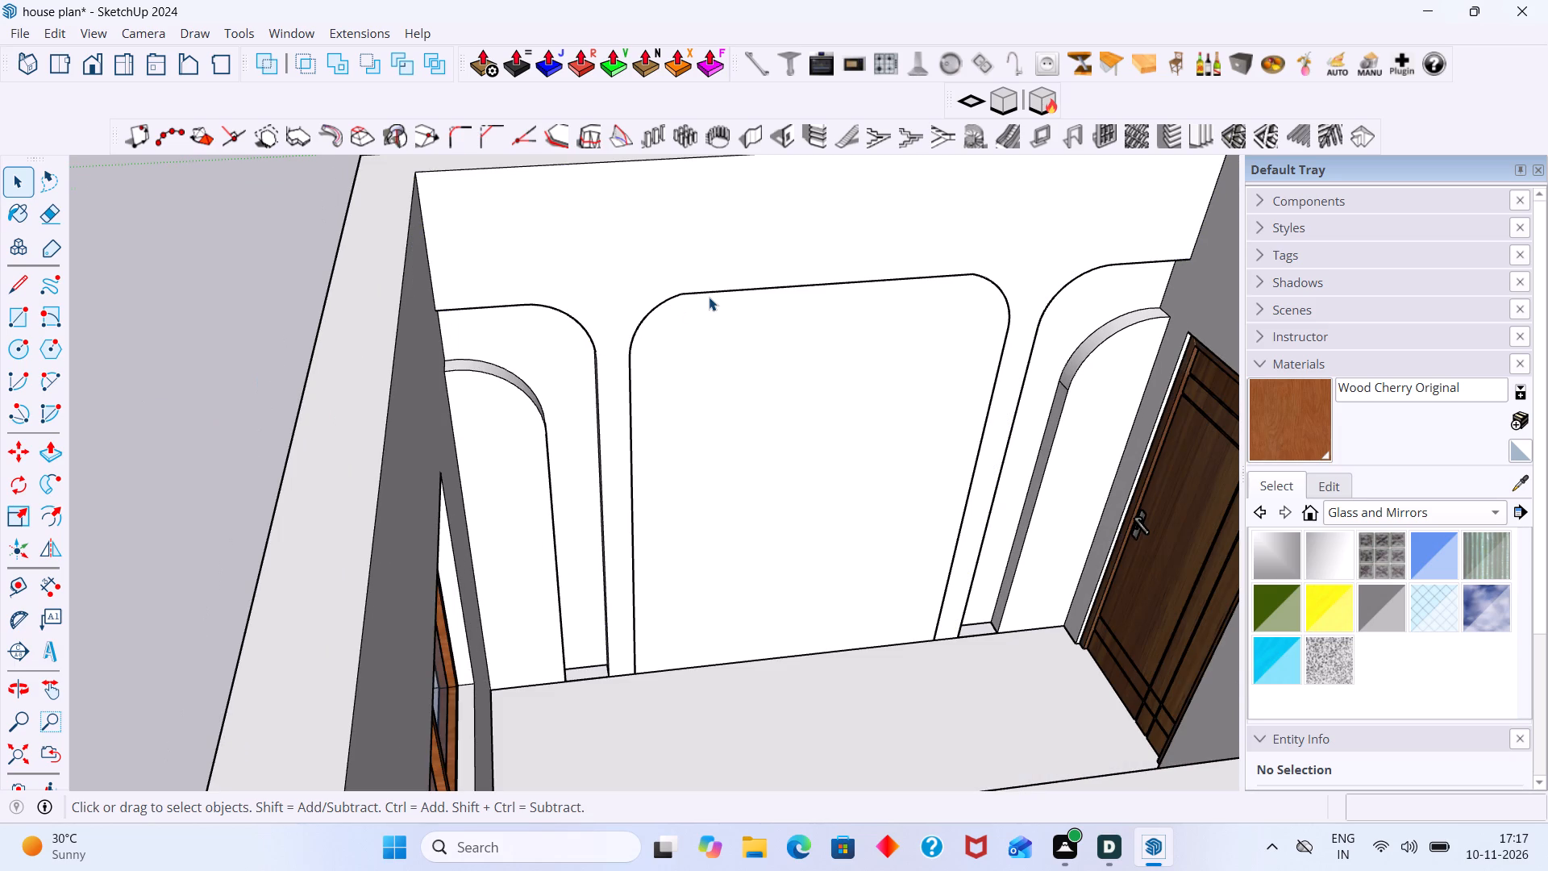
pyautogui.click(710, 295)
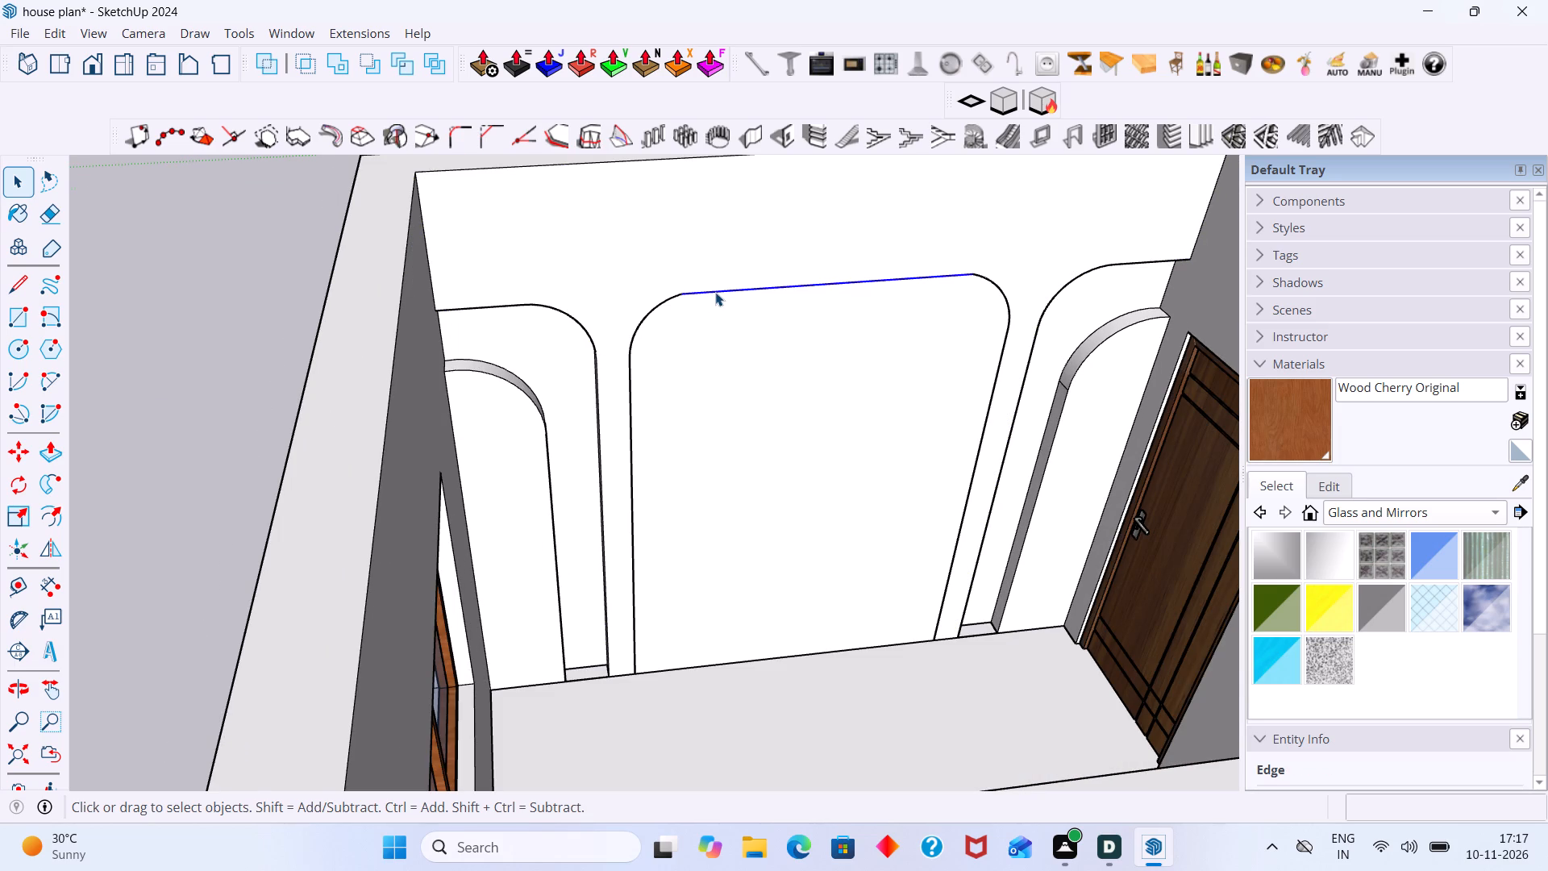
pyautogui.press('Delete')
# Delete the central panel's vertical line and corner arc on the window side, inside the wall group.
pyautogui.doubleClick(713, 312)
pyautogui.doubleClick(719, 325)
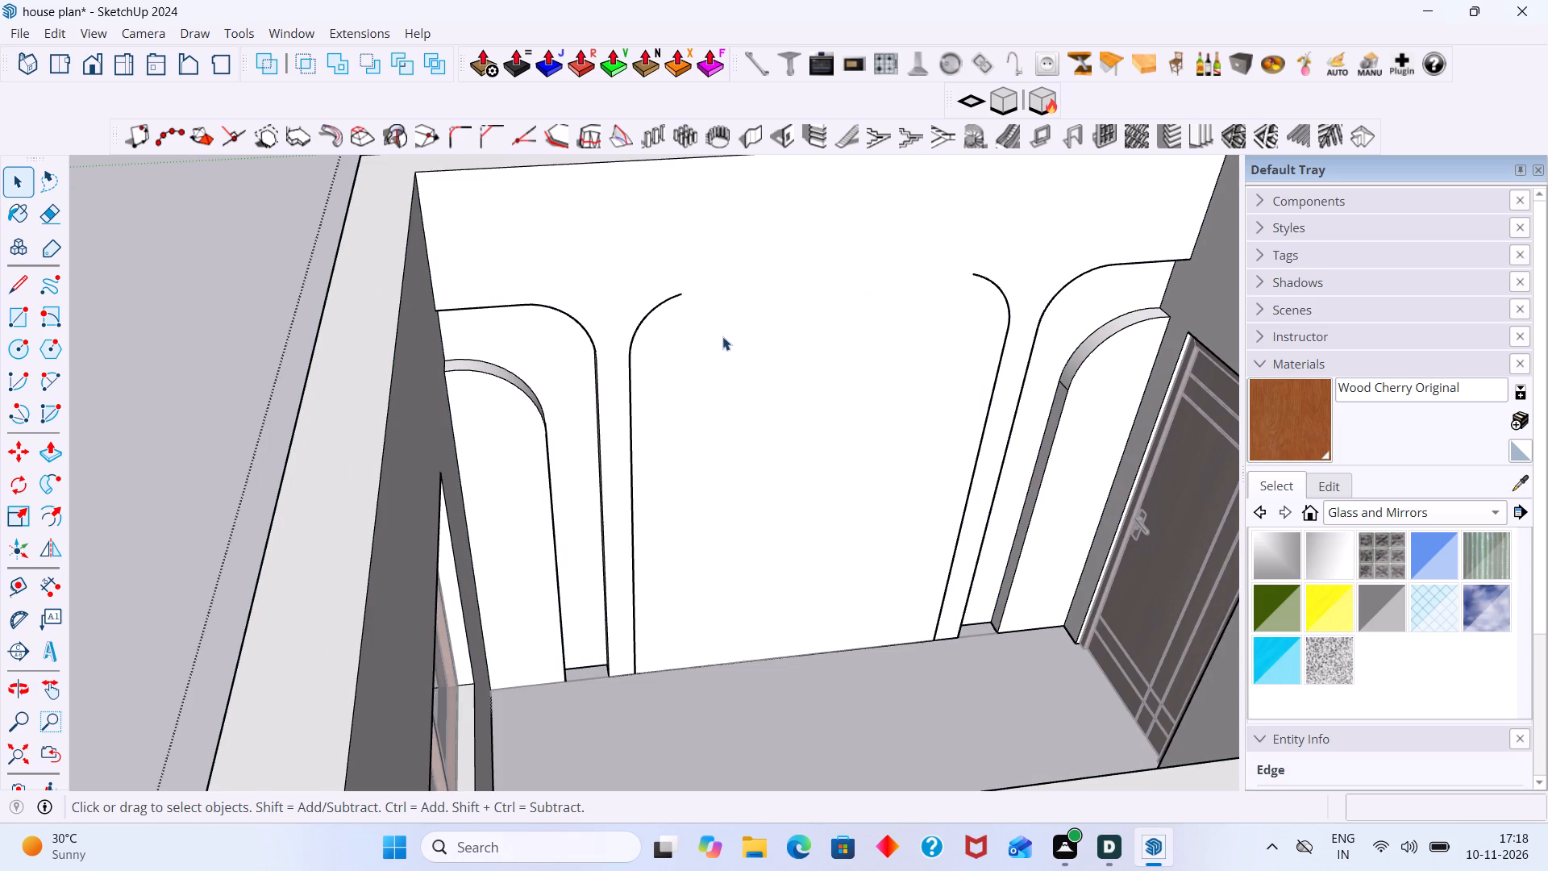
pyautogui.doubleClick(722, 338)
pyautogui.click(726, 363)
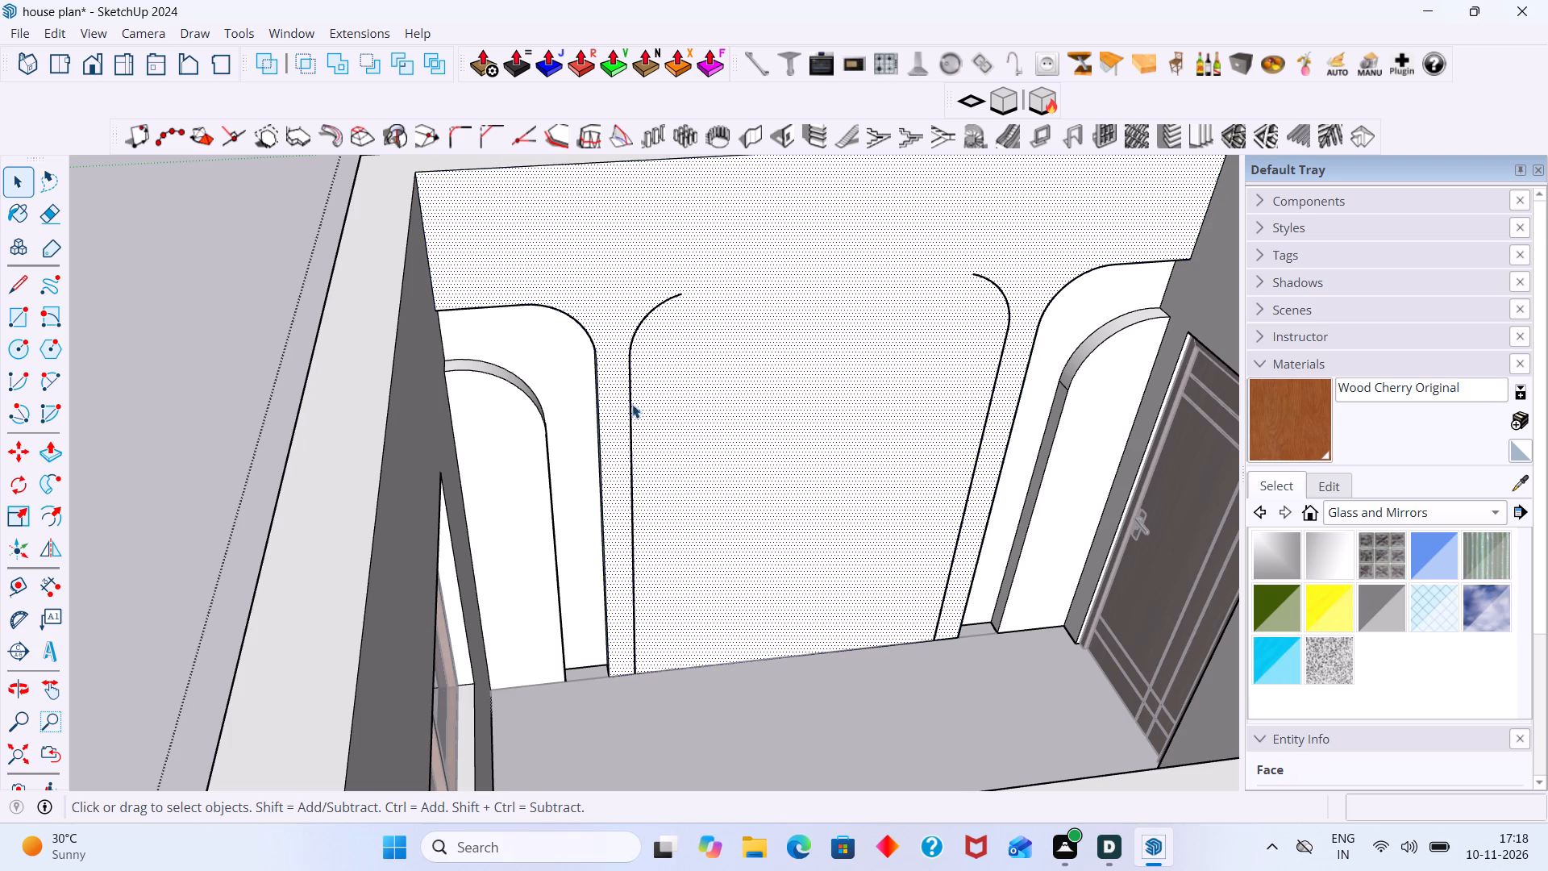
pyautogui.click(629, 399)
pyautogui.press('Delete')
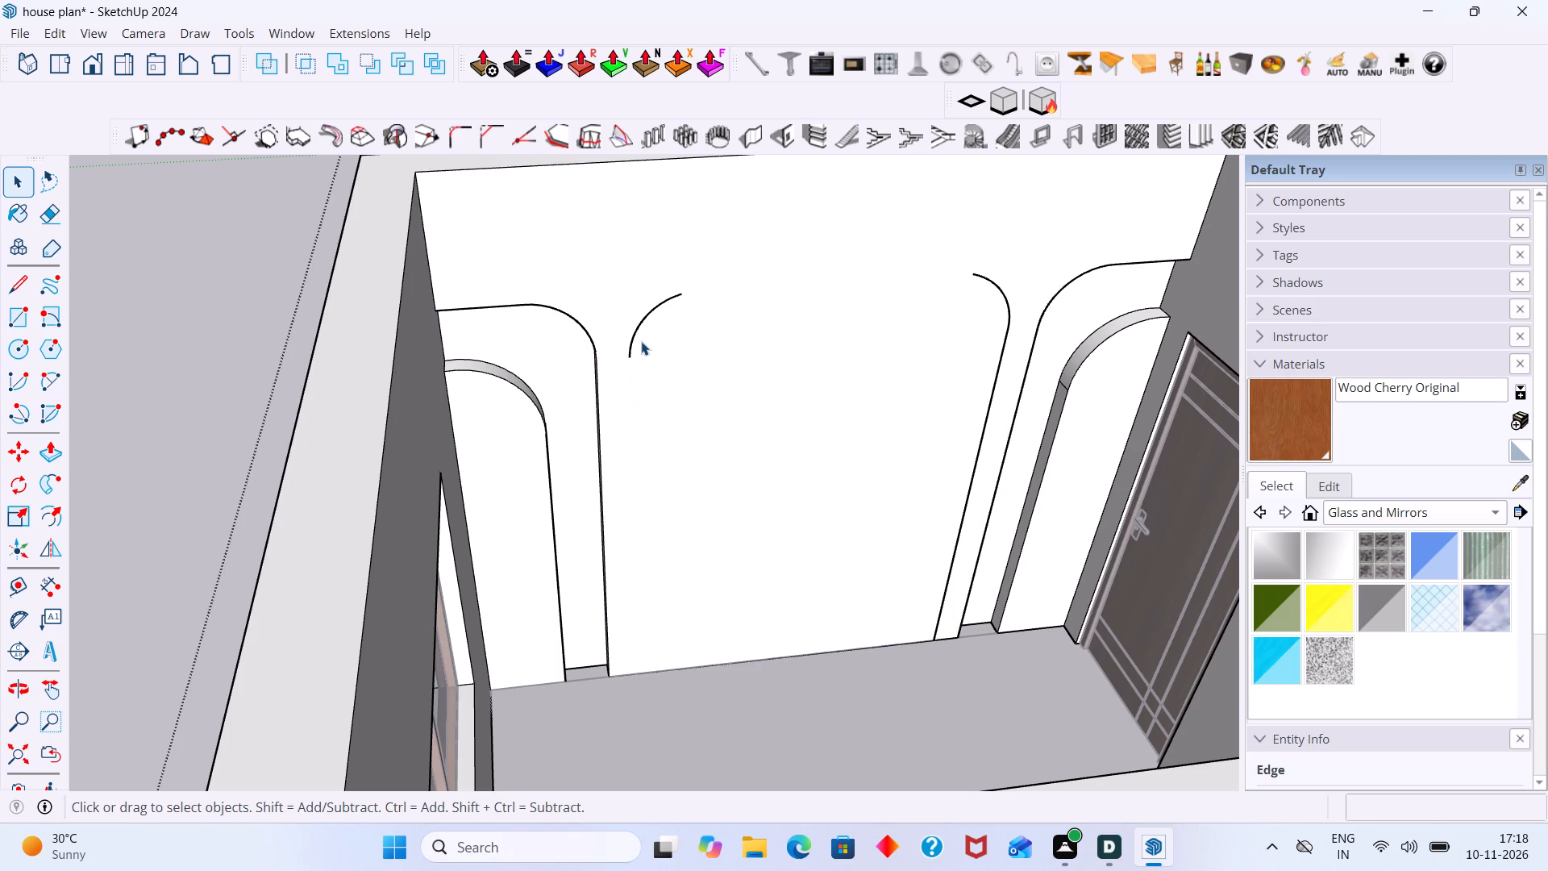
pyautogui.click(639, 327)
pyautogui.press('Delete')
# Erase the central panel's remaining corner arc and vertical line on the door side, keeping the wall face.
pyautogui.click(986, 277)
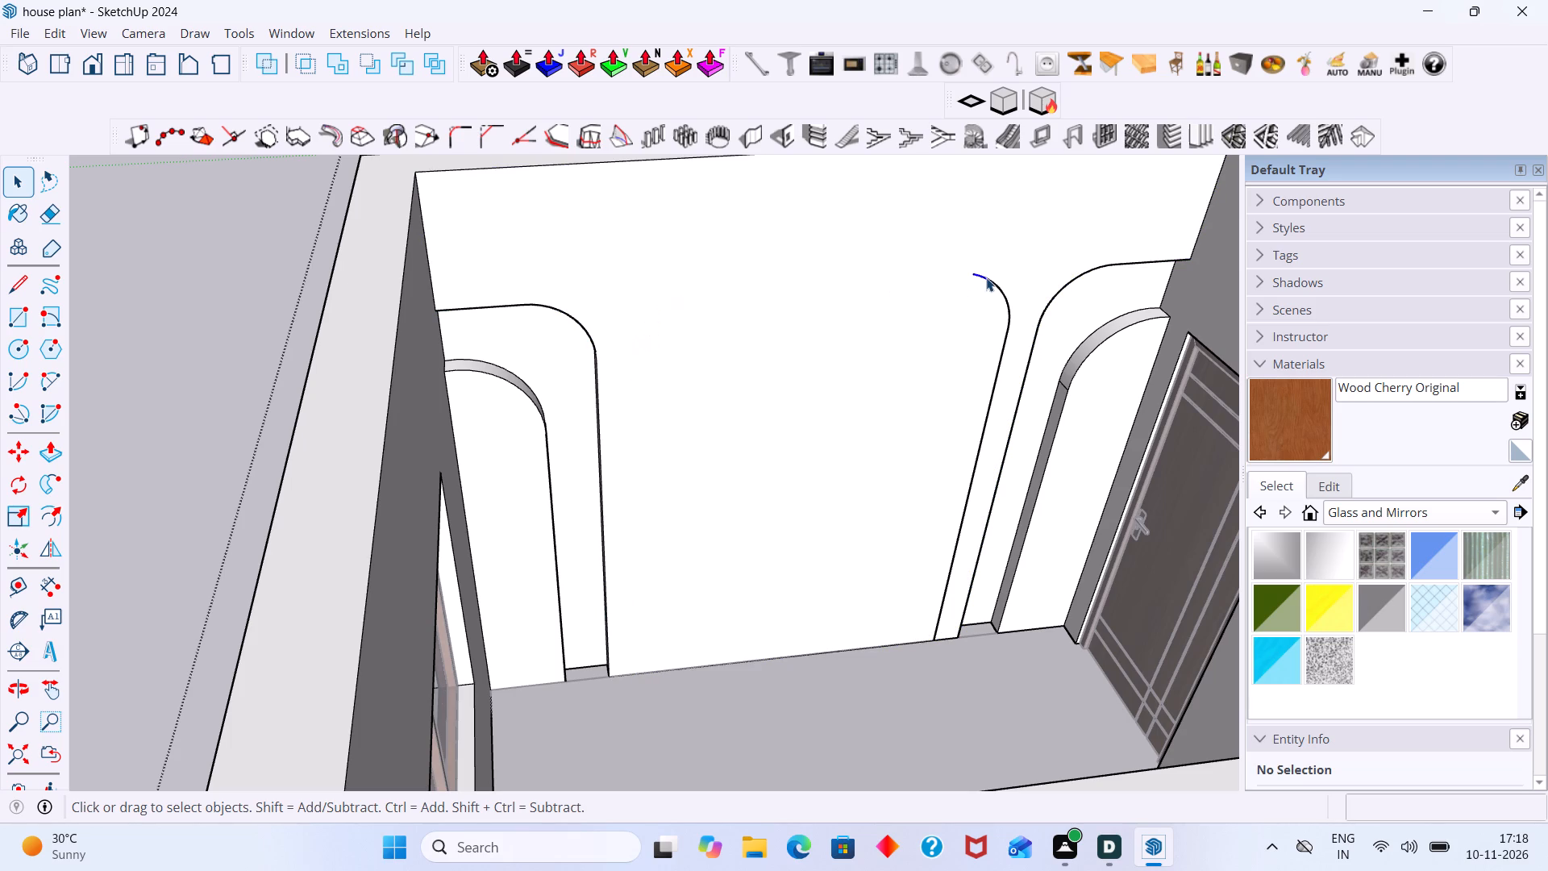
pyautogui.press('Delete')
pyautogui.moveTo(1013, 307); pyautogui.dragTo(1001, 313)
pyautogui.press('Delete')
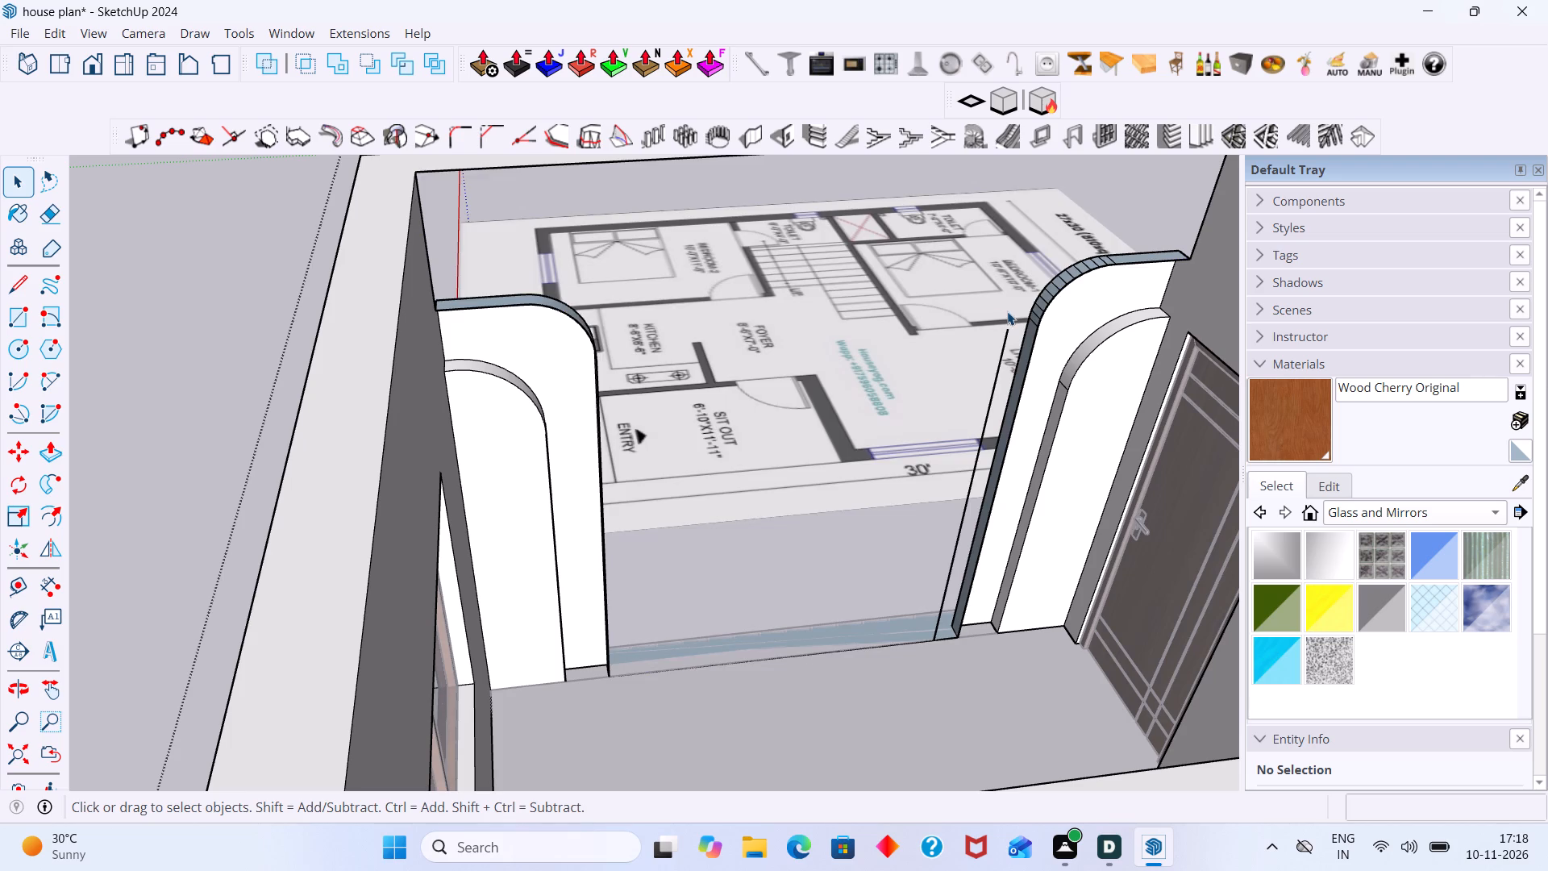
pyautogui.hotkey('ctrl', 'z')
pyautogui.press('e')
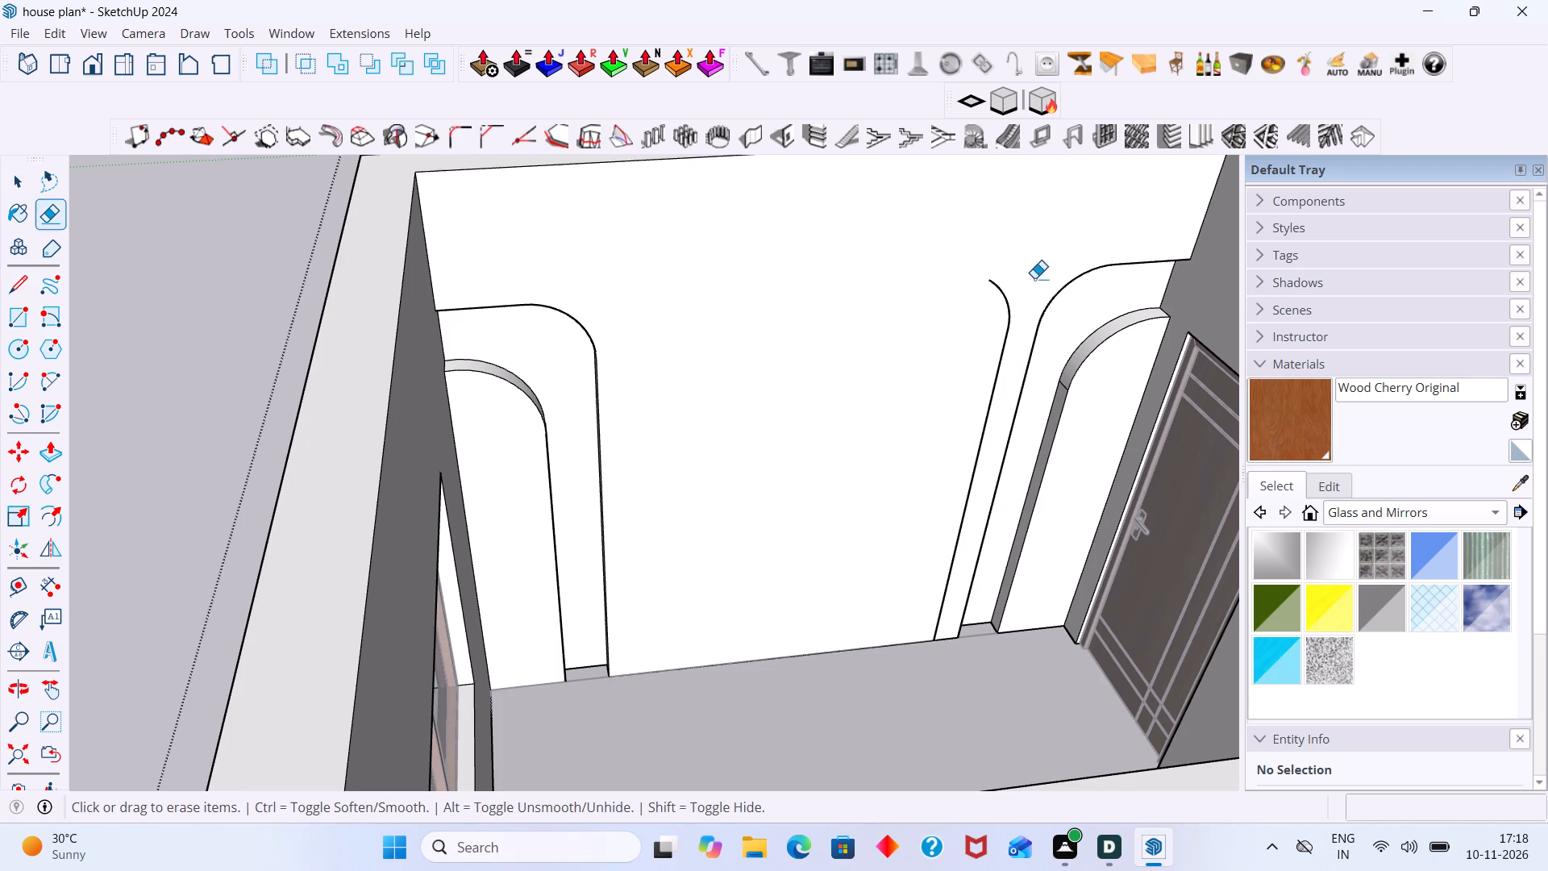
pyautogui.moveTo(1027, 278); pyautogui.dragTo(997, 307)
pyautogui.moveTo(1012, 327); pyautogui.dragTo(1004, 349)
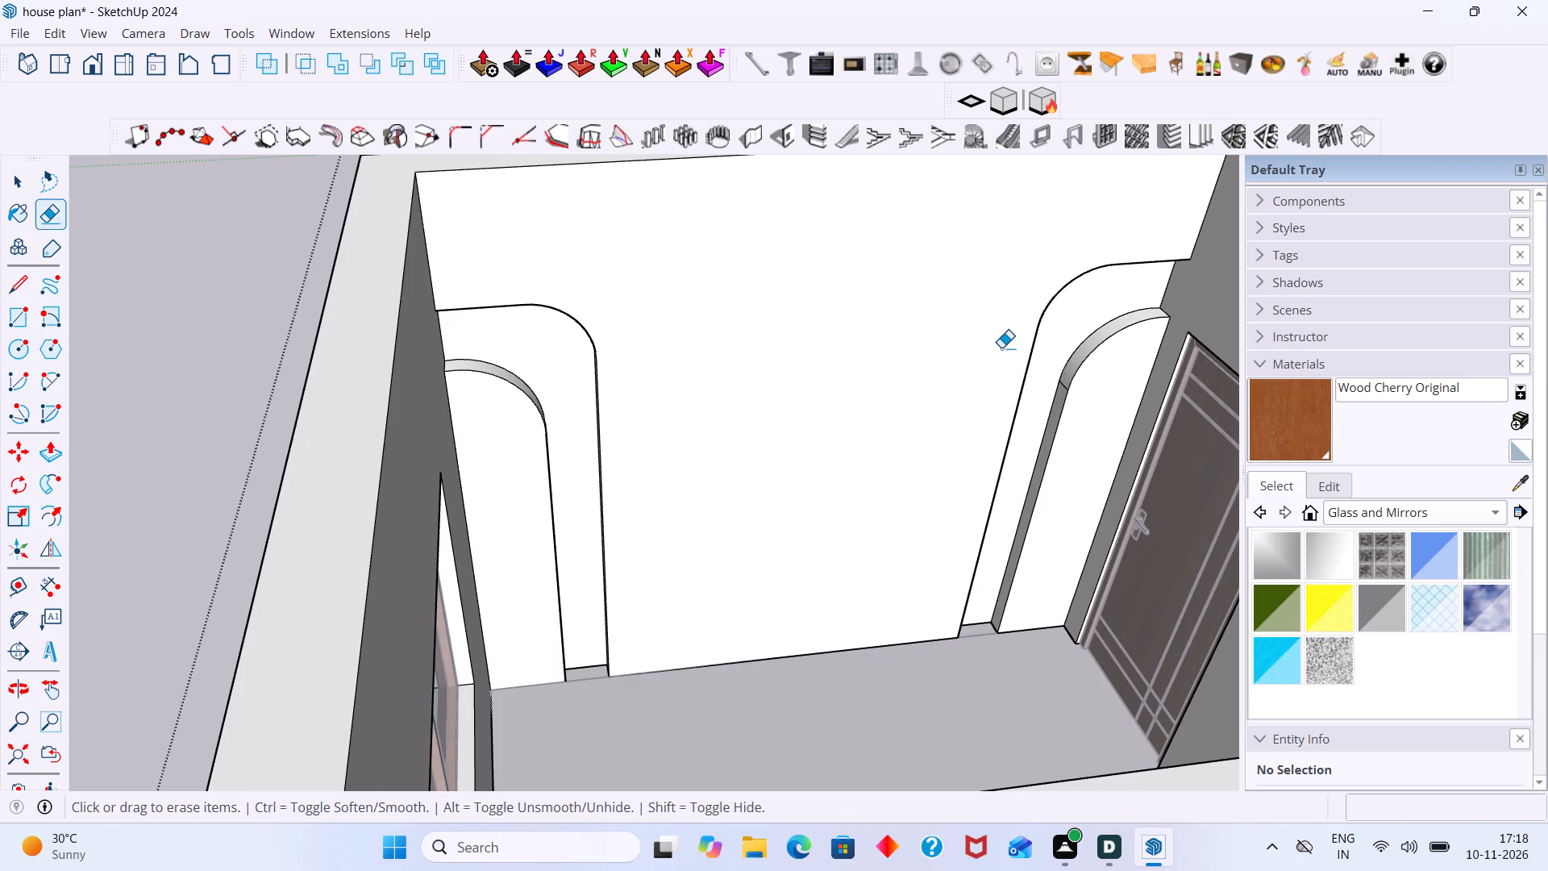
pyautogui.press('space')
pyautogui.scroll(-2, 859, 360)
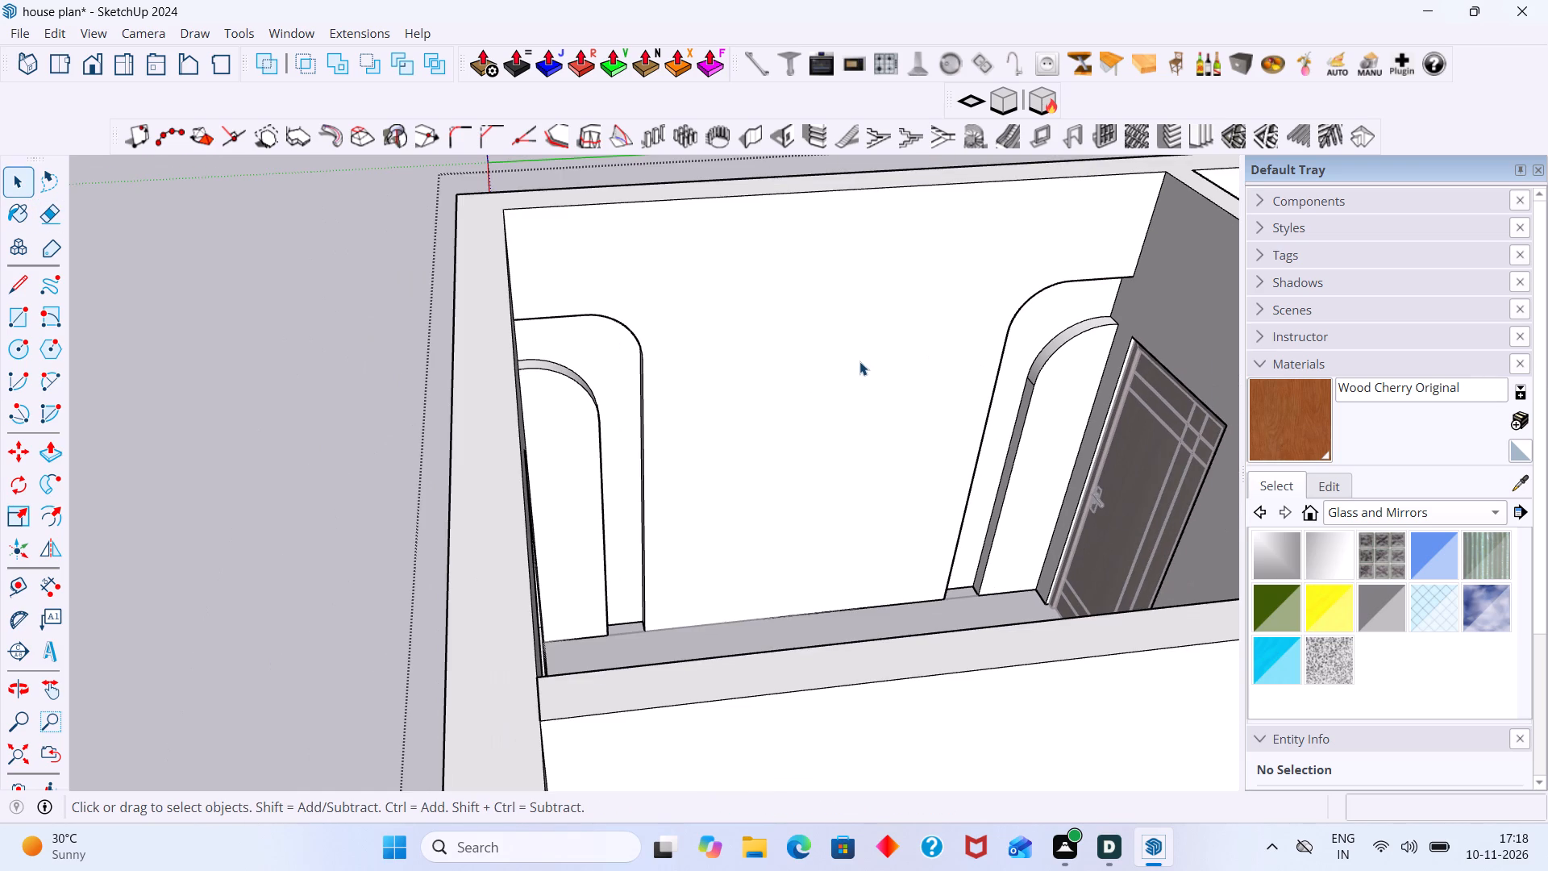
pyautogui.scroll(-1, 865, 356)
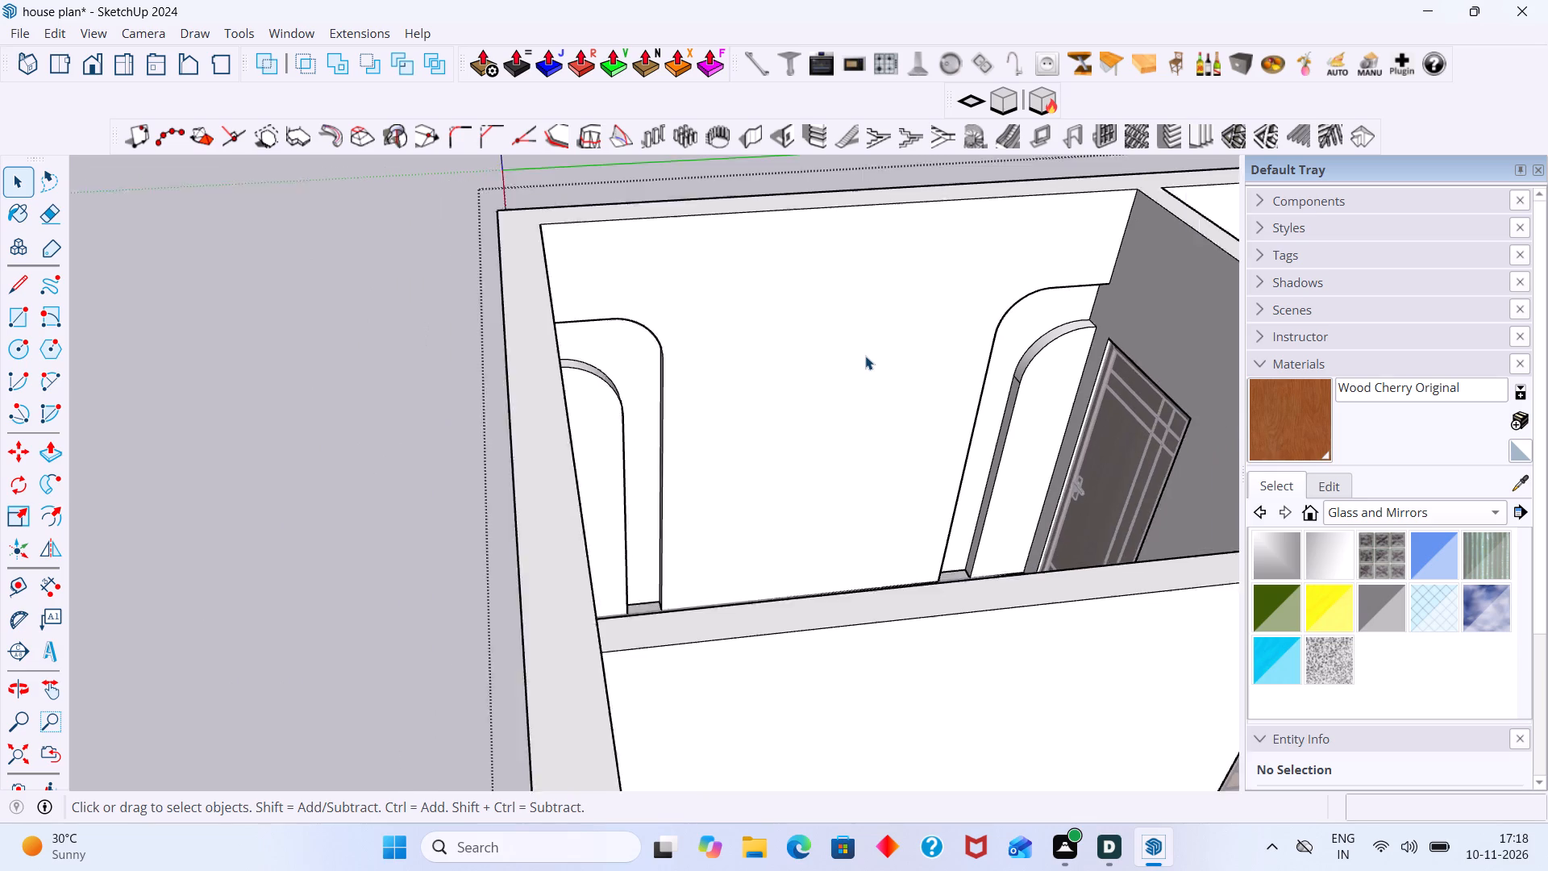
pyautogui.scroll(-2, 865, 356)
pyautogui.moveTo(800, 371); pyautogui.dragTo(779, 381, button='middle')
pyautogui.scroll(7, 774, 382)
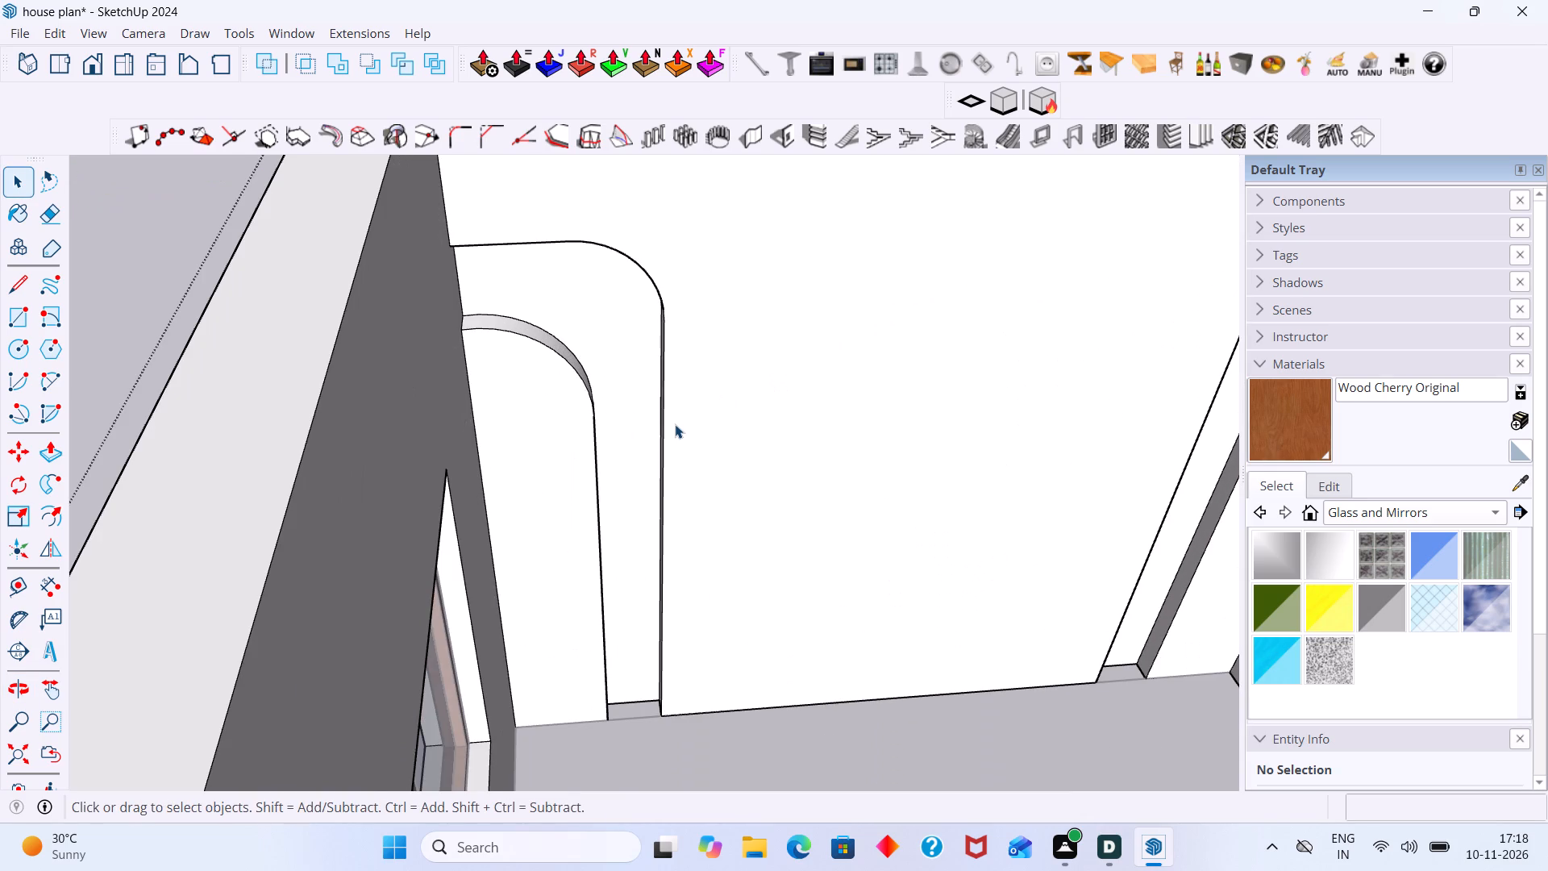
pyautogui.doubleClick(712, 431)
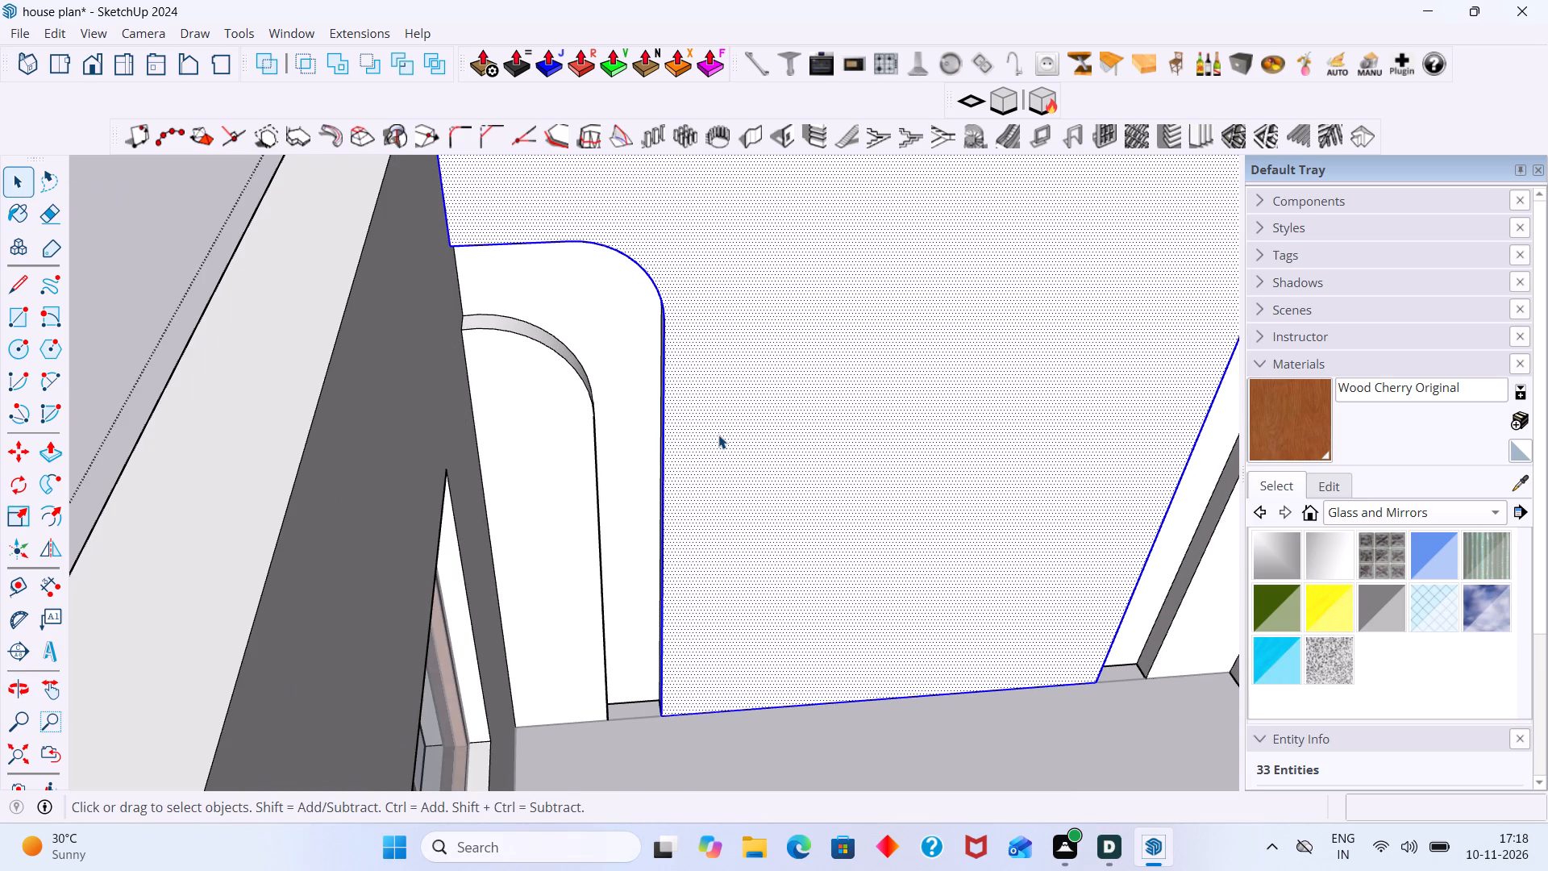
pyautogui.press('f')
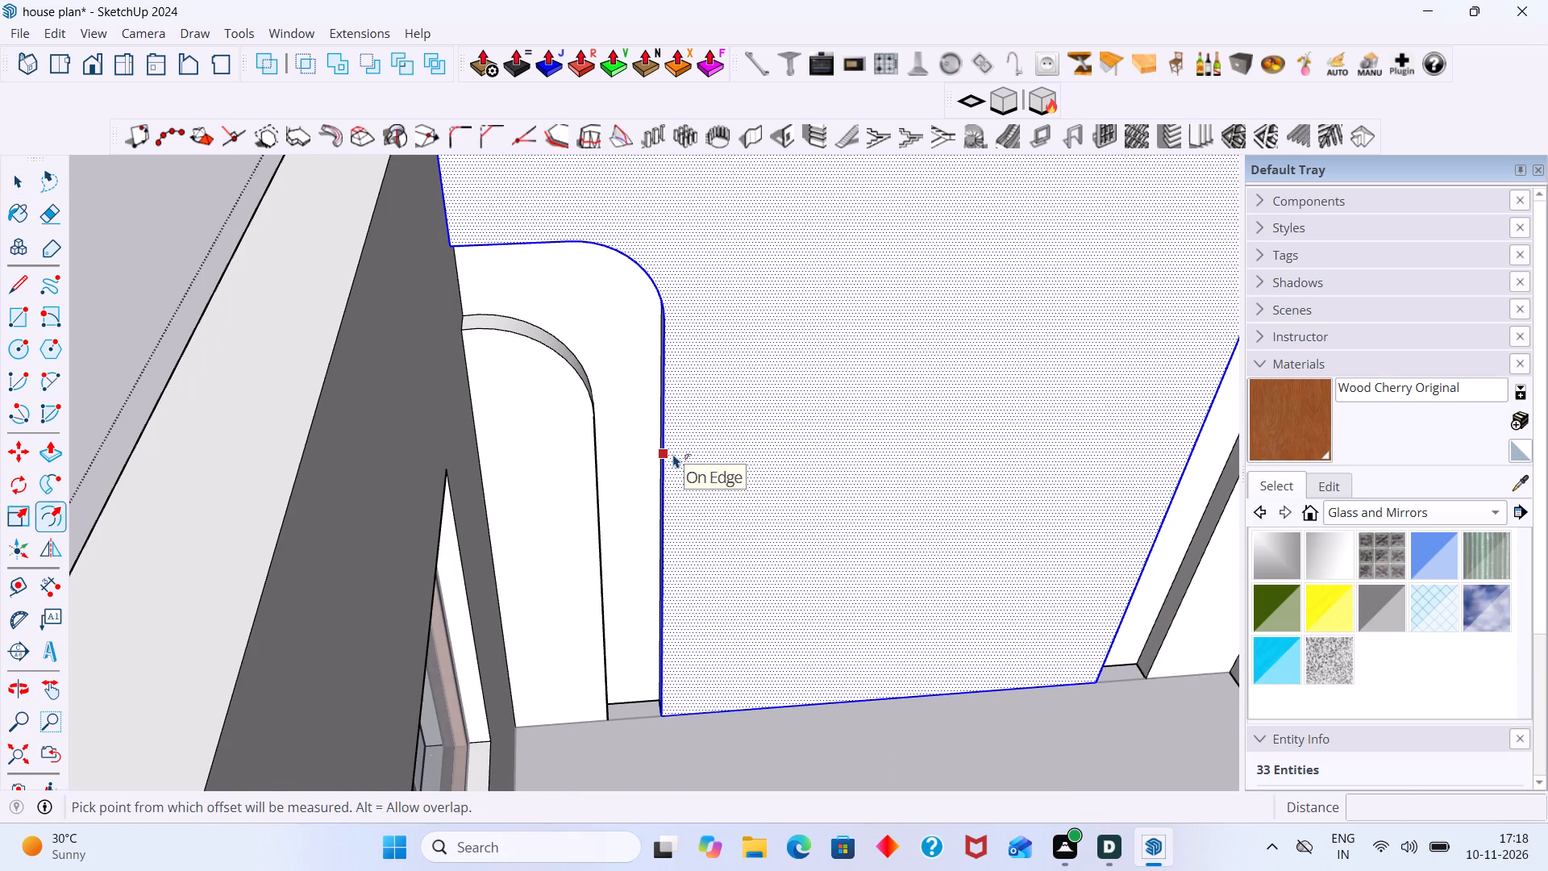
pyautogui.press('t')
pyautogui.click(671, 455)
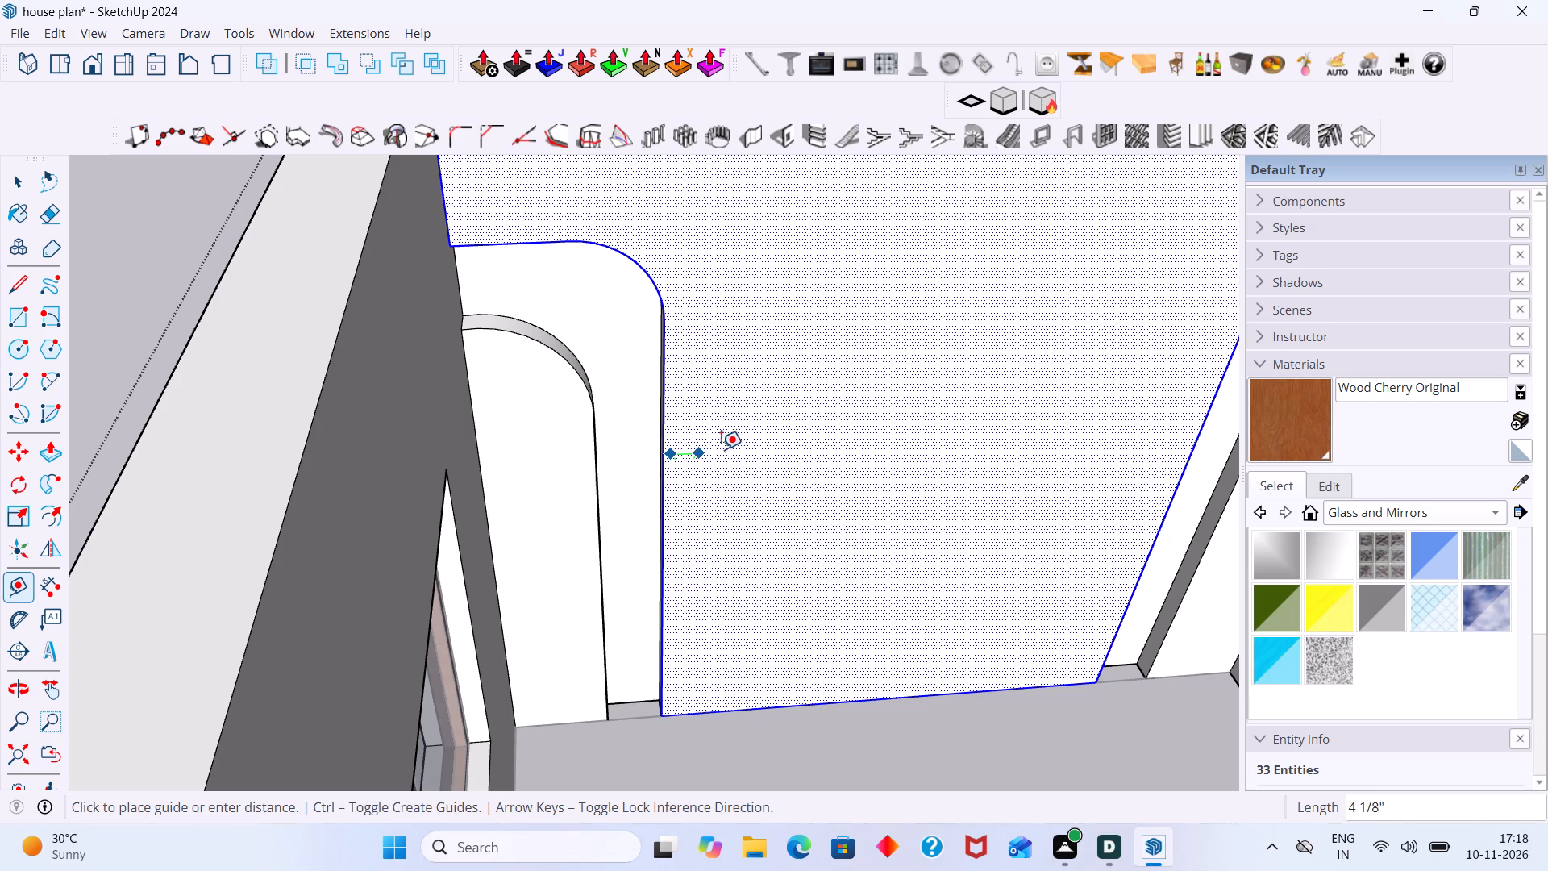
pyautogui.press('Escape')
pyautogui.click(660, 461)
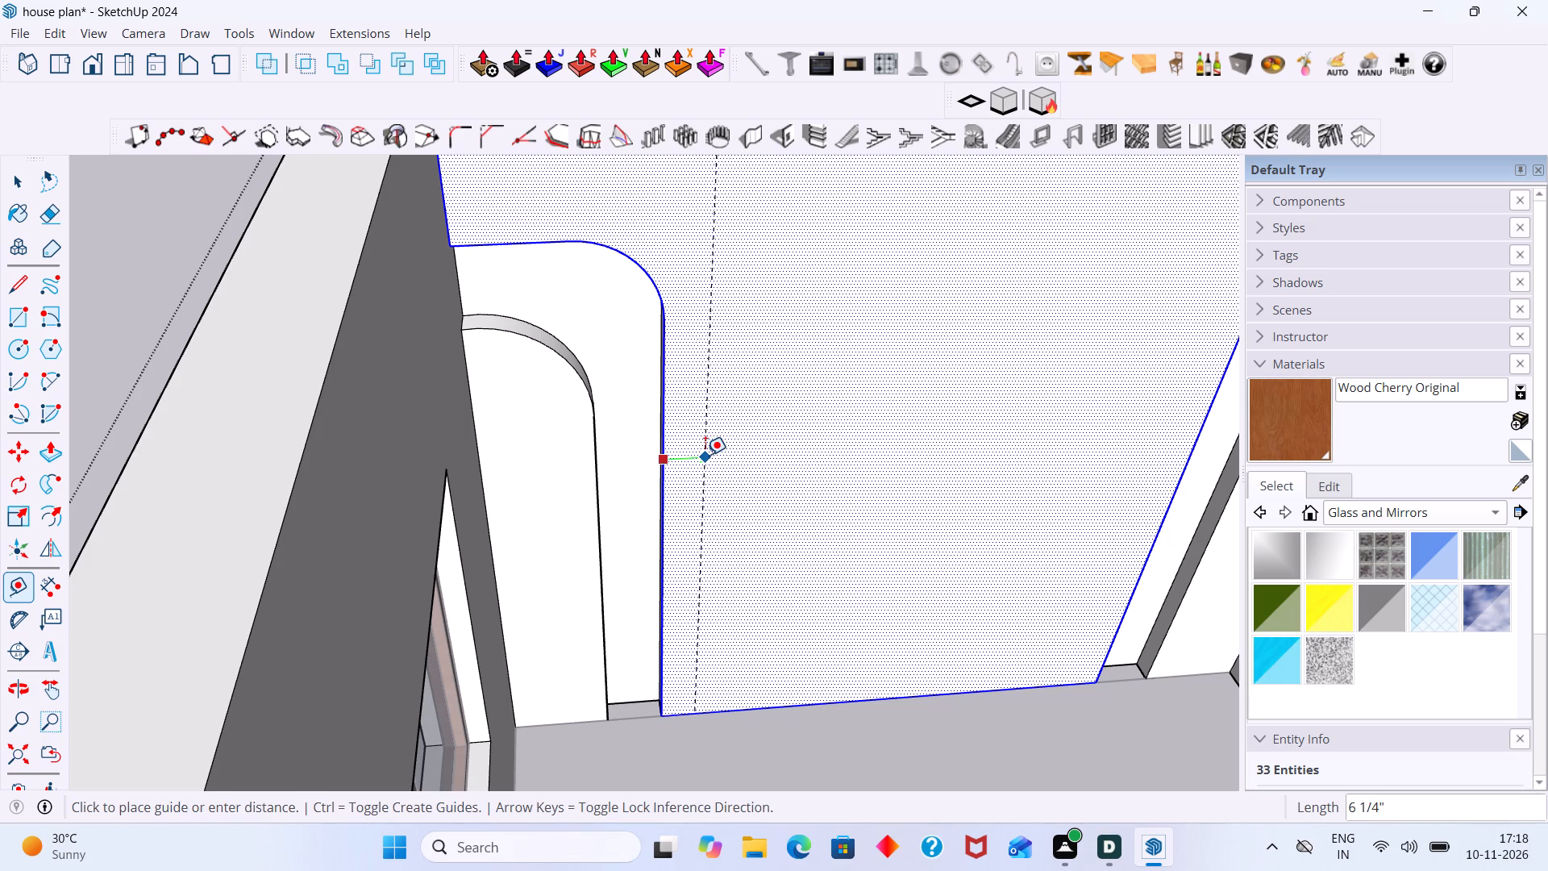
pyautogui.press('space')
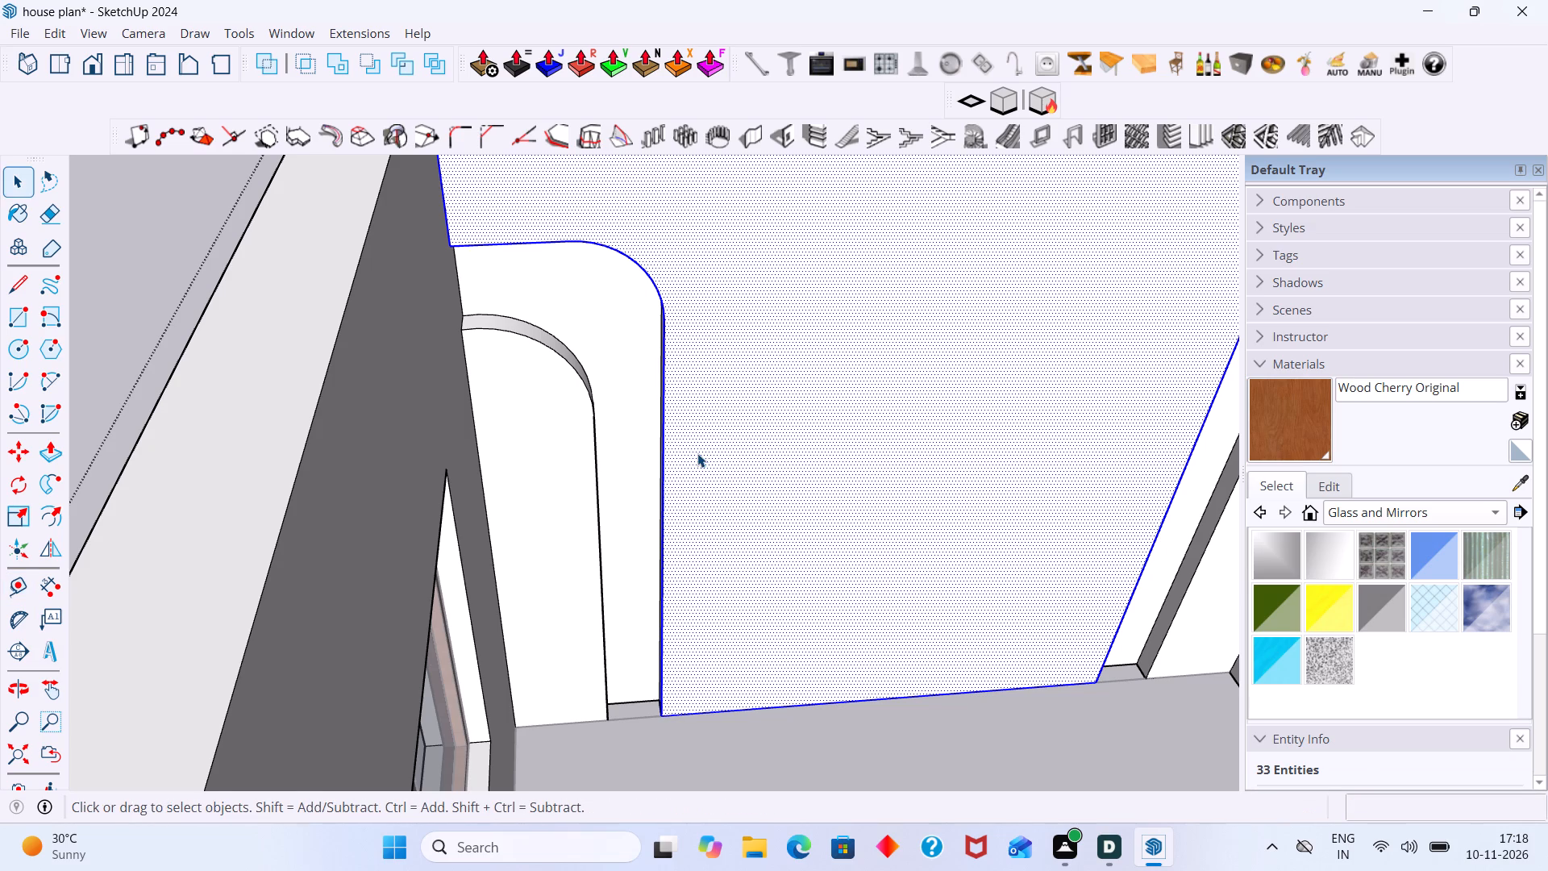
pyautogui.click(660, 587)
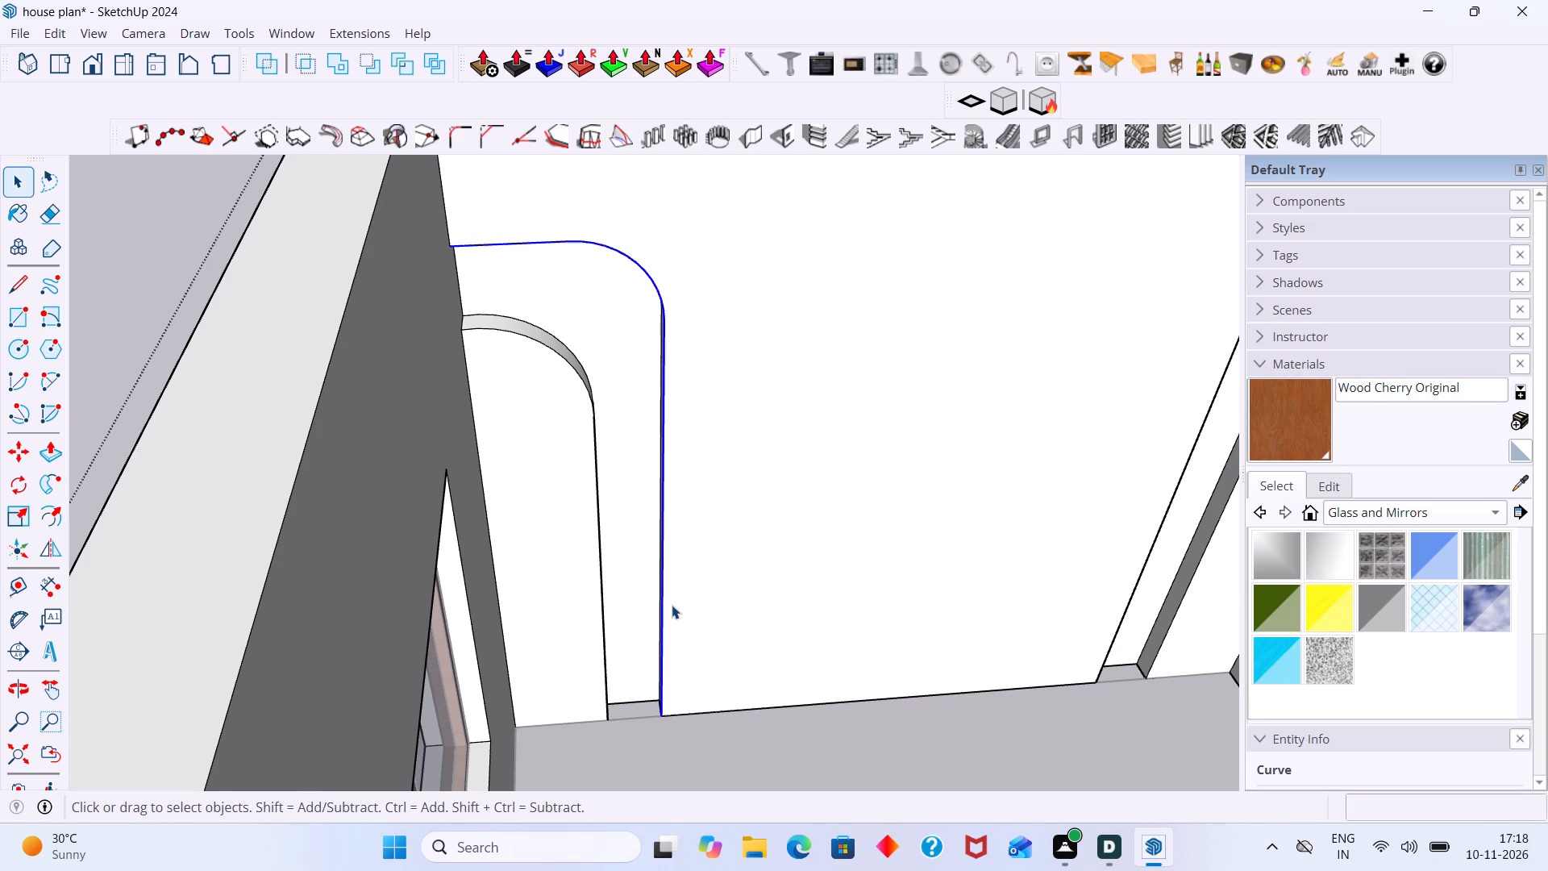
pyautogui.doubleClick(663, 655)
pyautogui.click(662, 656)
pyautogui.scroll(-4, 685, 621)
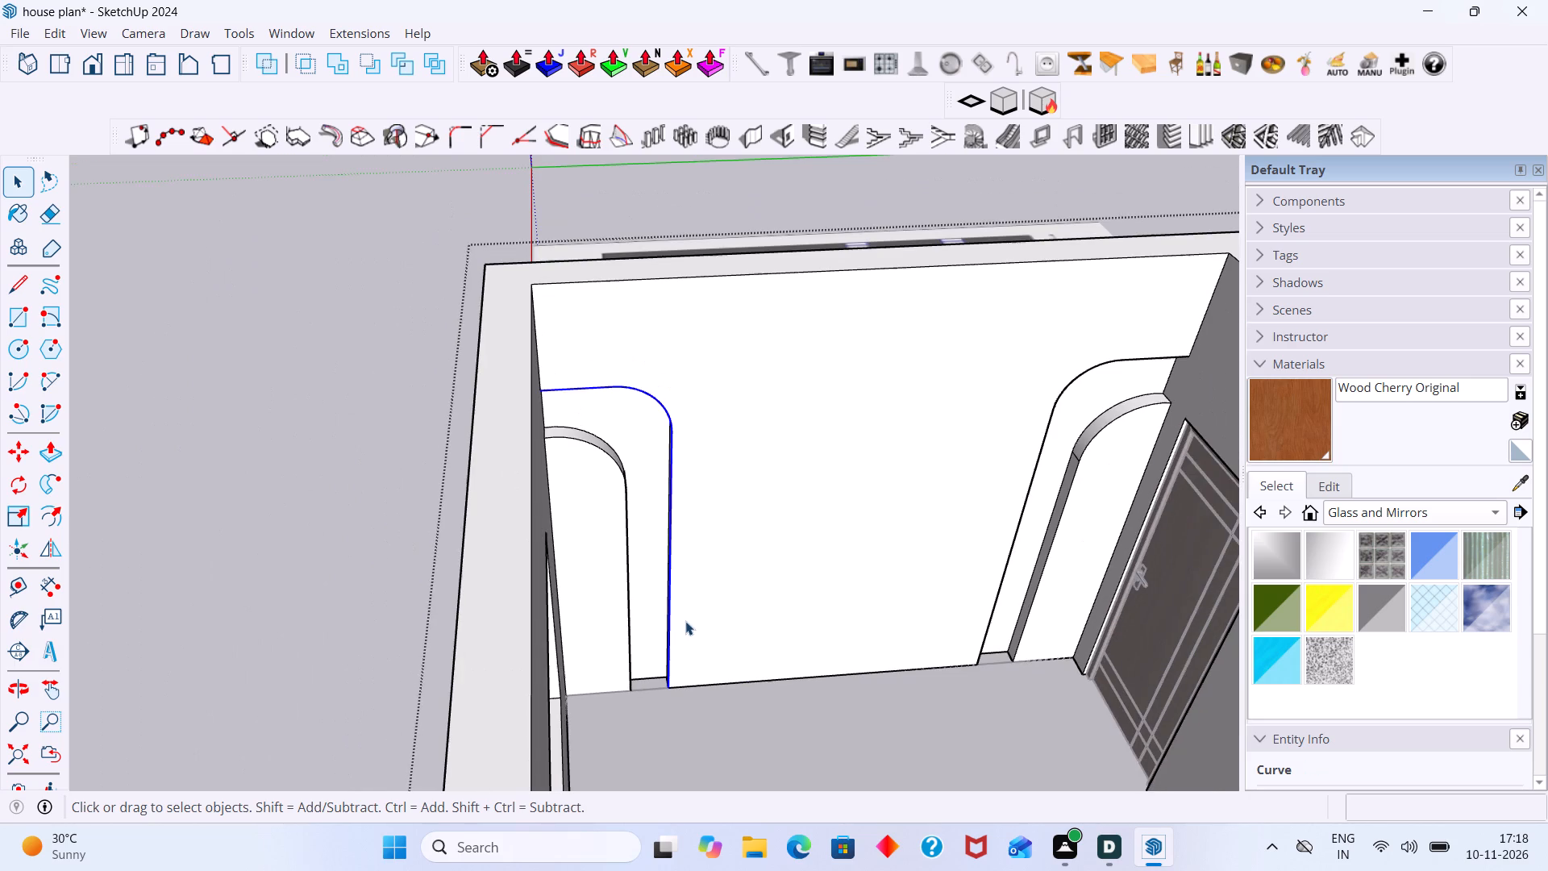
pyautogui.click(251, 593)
# Inside the wall group, place a vertical guide 3" from the window-side panel's inner edge, toward the central wall face.
pyautogui.scroll(1, 680, 545)
pyautogui.doubleClick(714, 534)
pyautogui.click(724, 546)
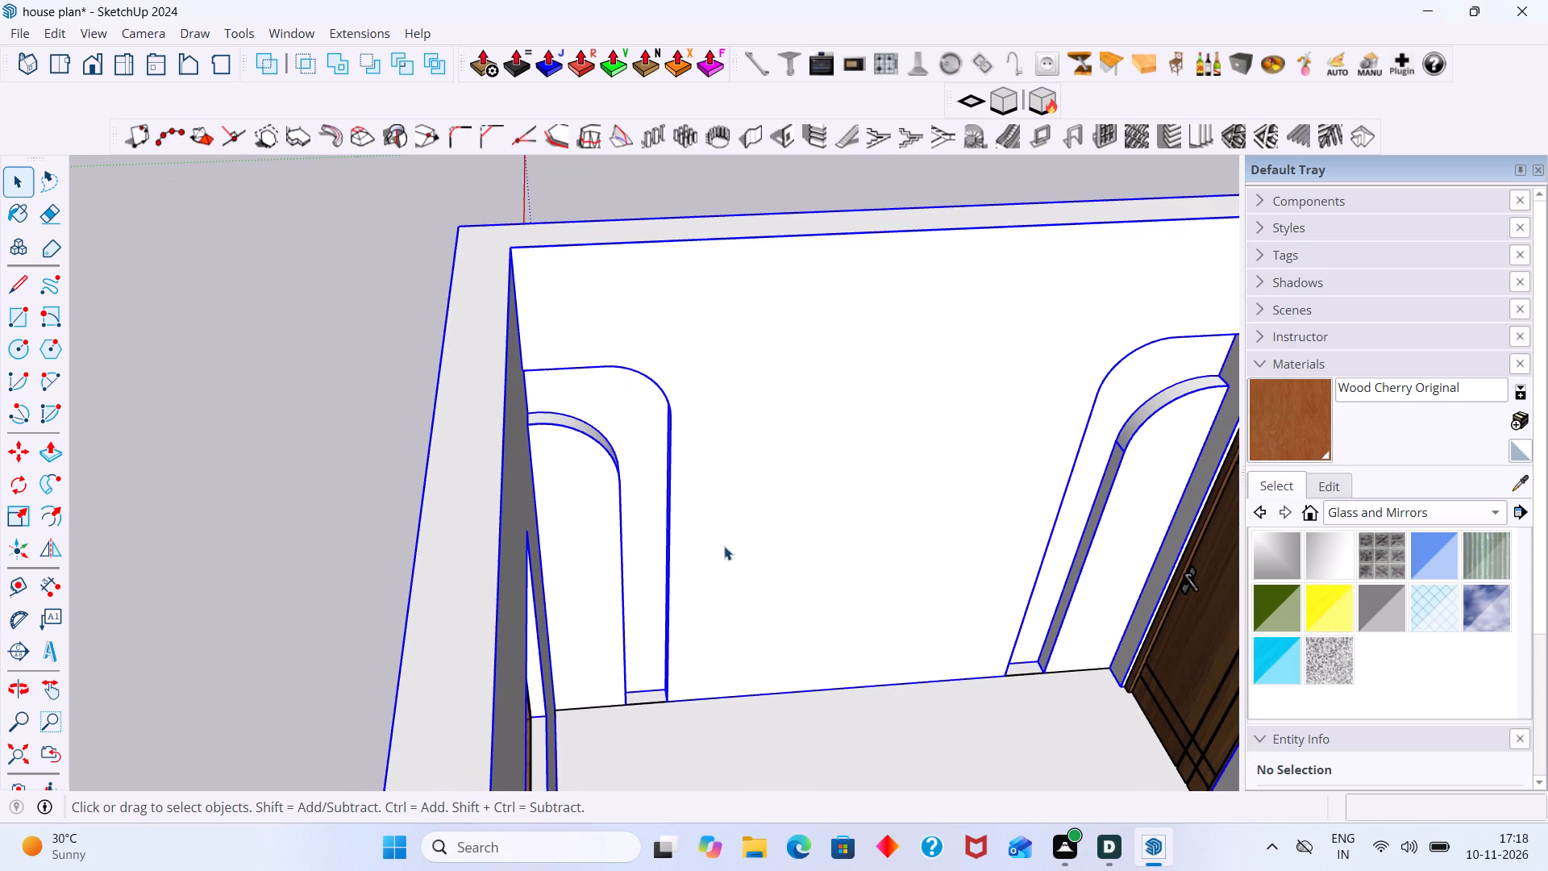
pyautogui.click(726, 548)
pyautogui.click(726, 548)
pyautogui.click(754, 557)
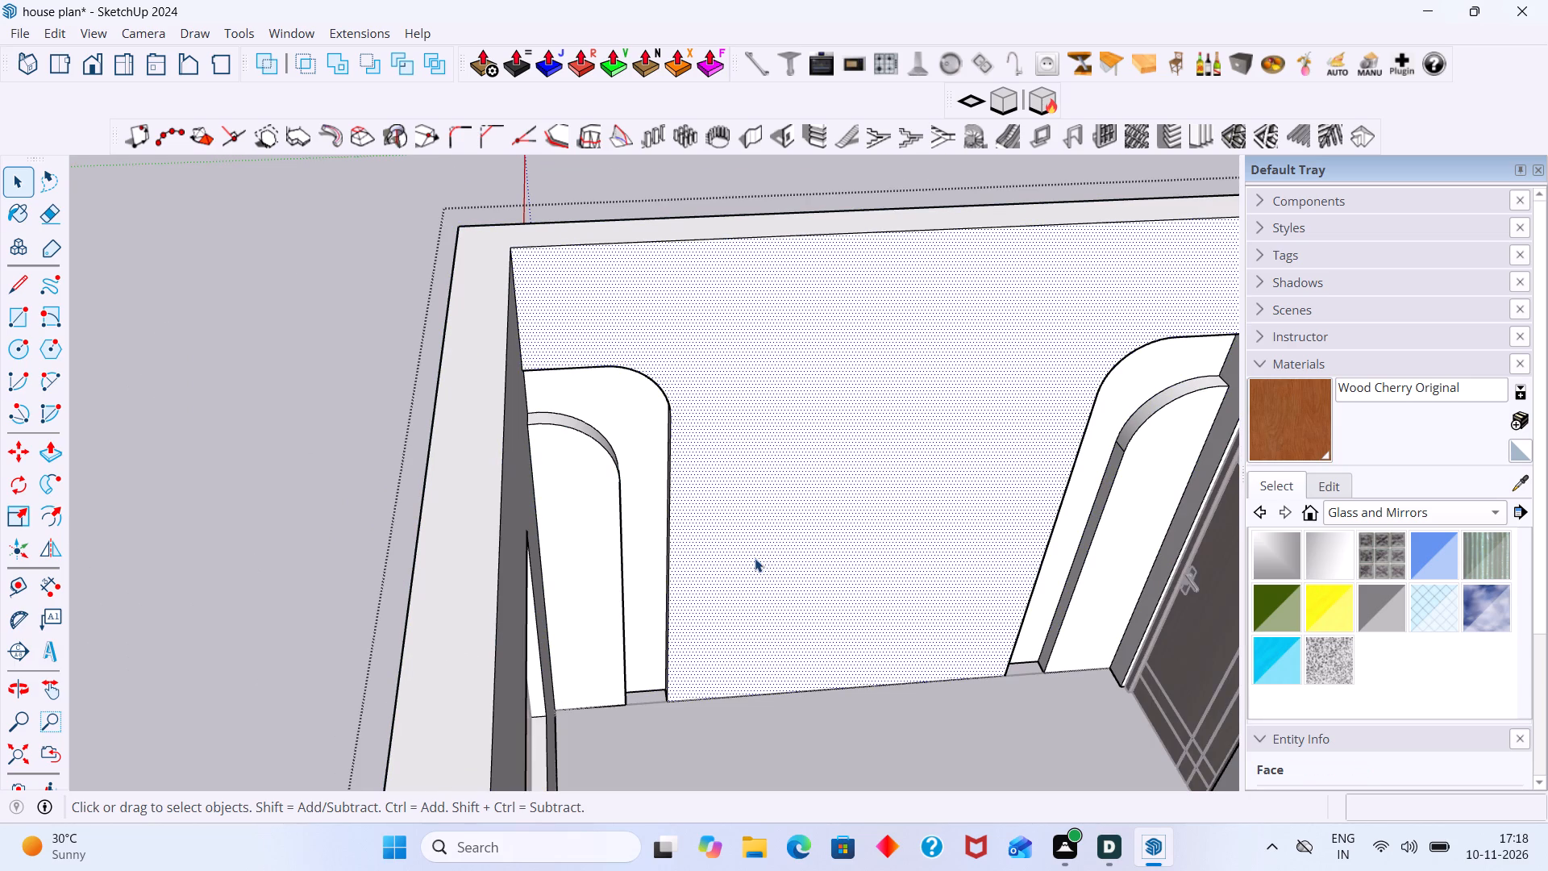
pyautogui.press('t')
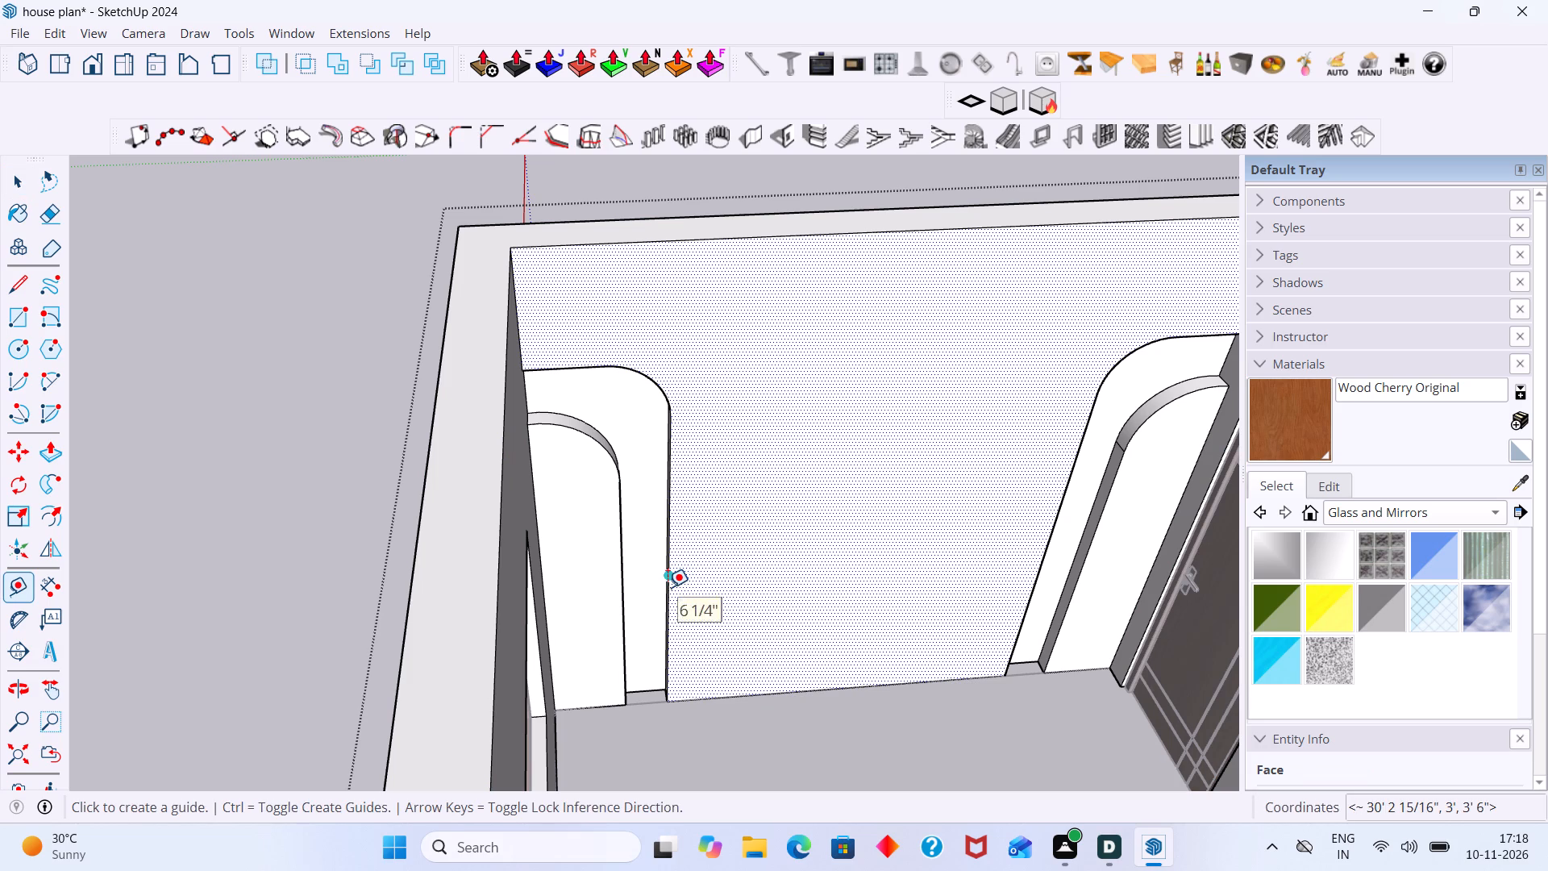
pyautogui.click(668, 587)
pyautogui.write('3"')
pyautogui.press('Return')
# Place a matching vertical guide 3" from the door-side panel's inner edge, toward the central wall face.
pyautogui.scroll(-2, 746, 574)
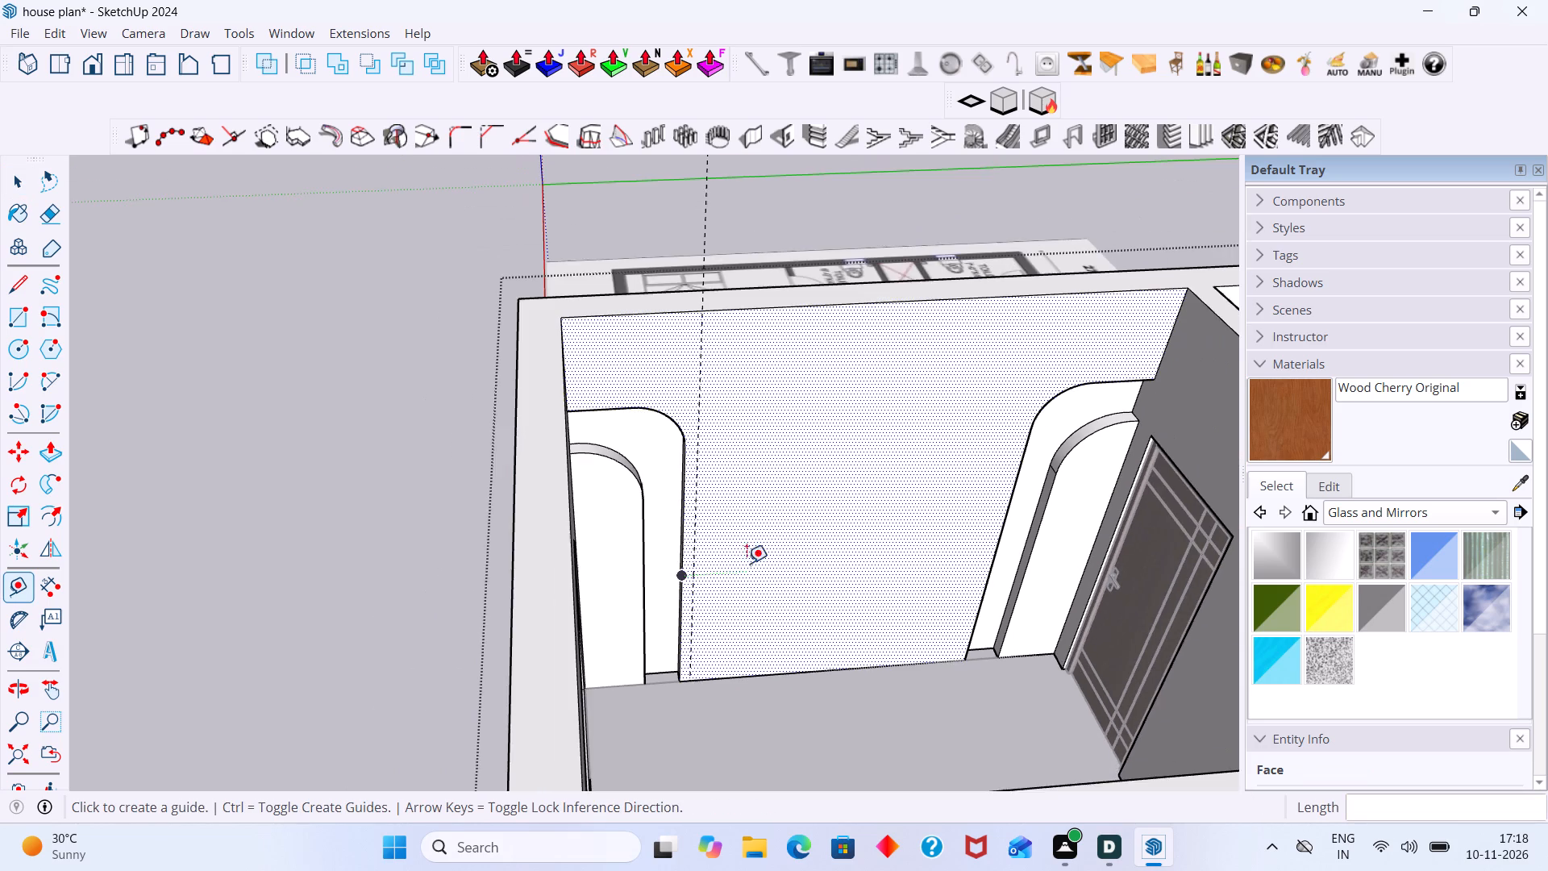
pyautogui.scroll(4, 910, 557)
pyautogui.click(1019, 559)
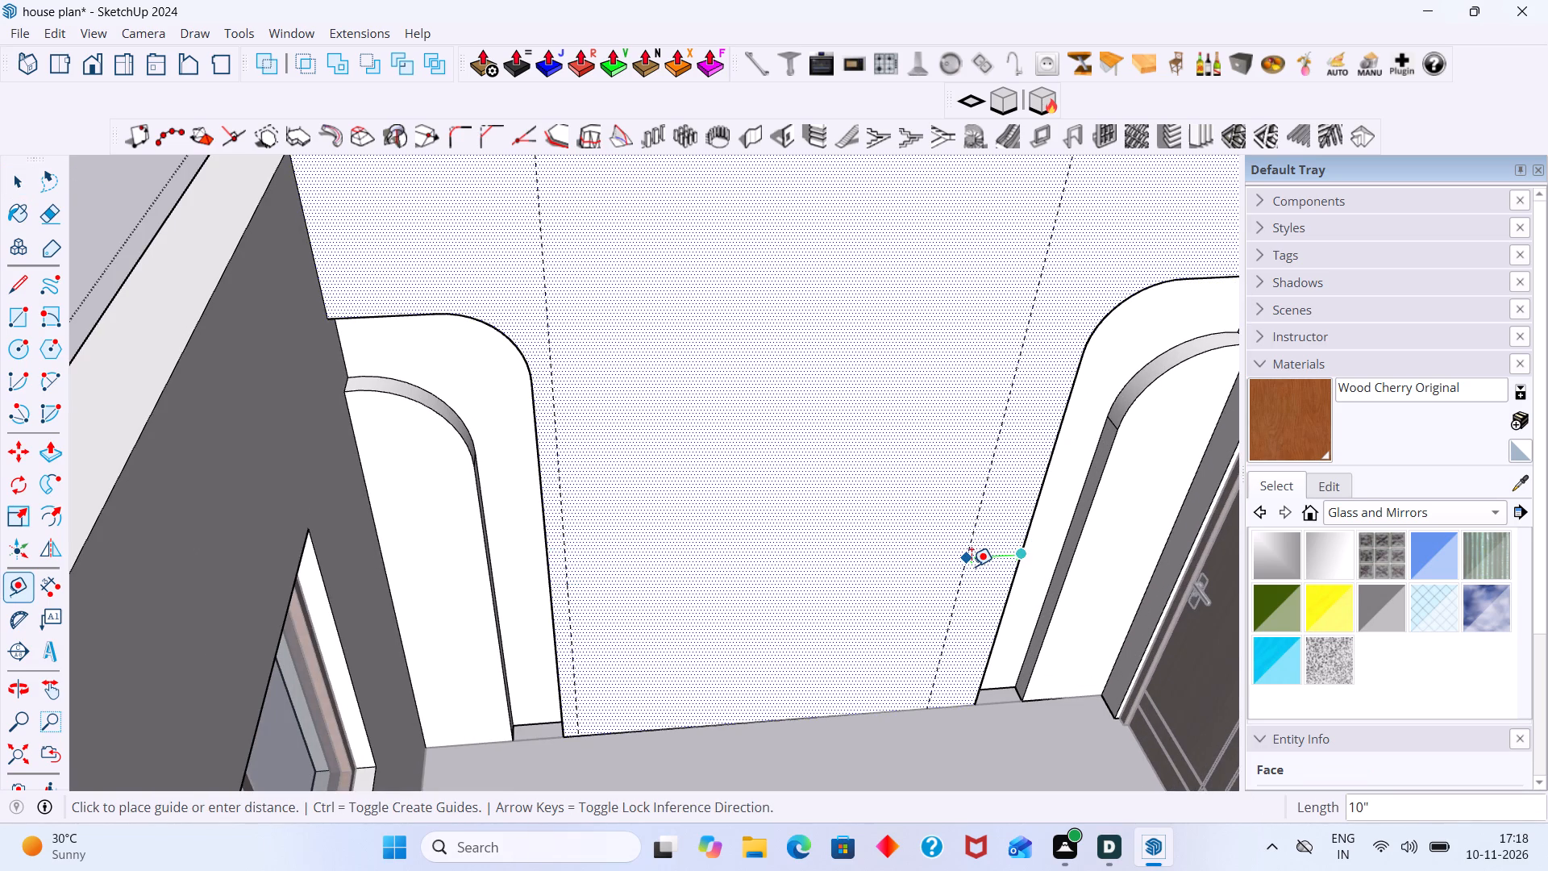
pyautogui.press('3')
pyautogui.hotkey('shift', '"')
pyautogui.press('Return')
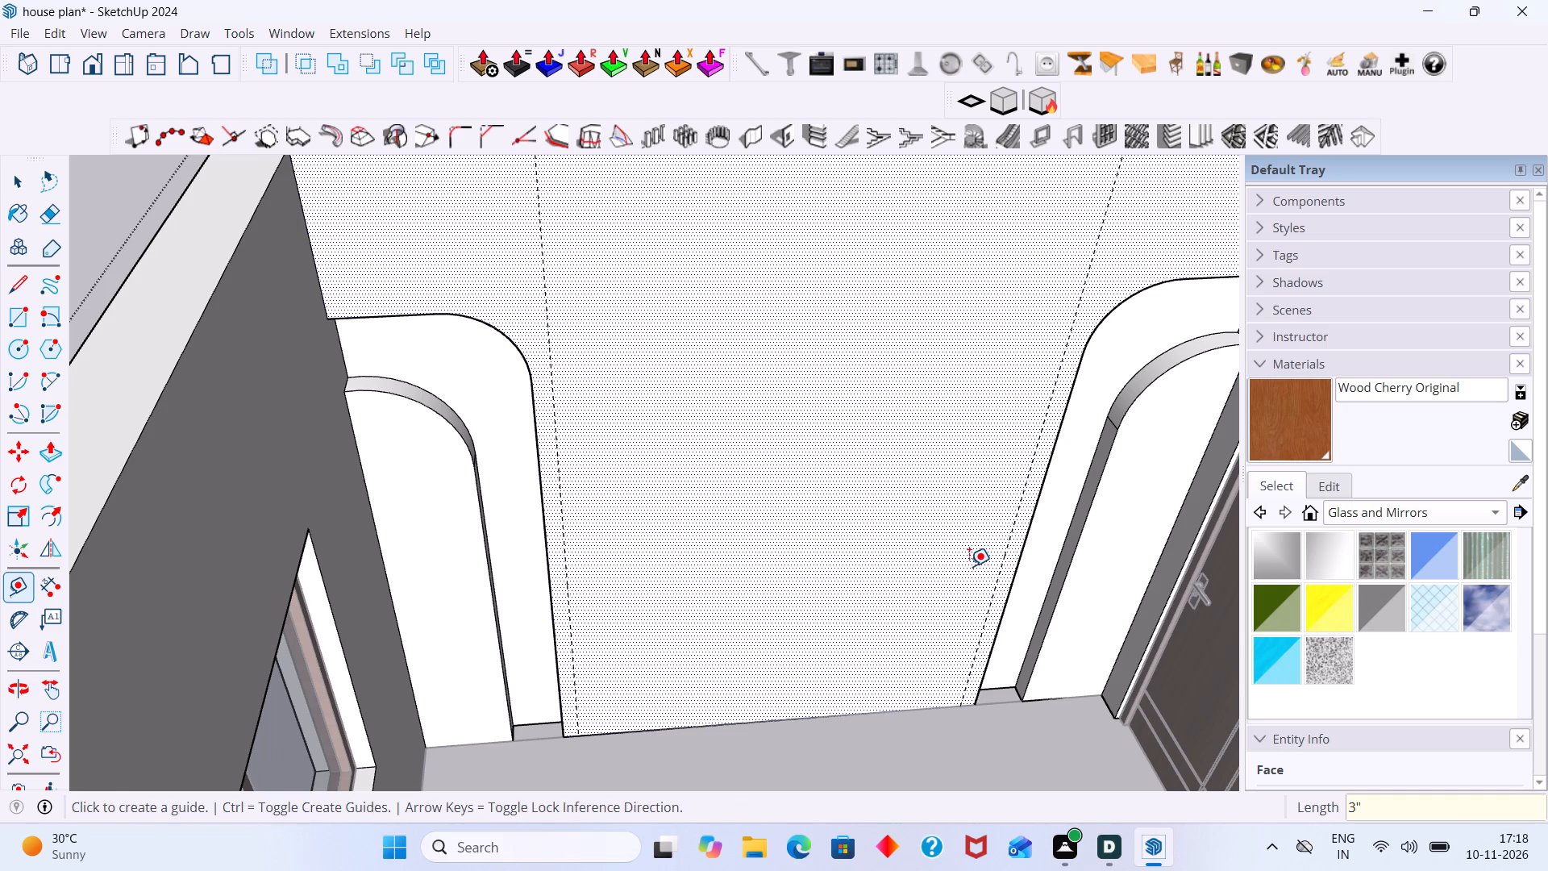
pyautogui.press('space')
# Place a horizontal guide about 8' above the central wall's floor edge, level with the side panels' tops.
pyautogui.scroll(1, 755, 552)
pyautogui.scroll(-5, 755, 552)
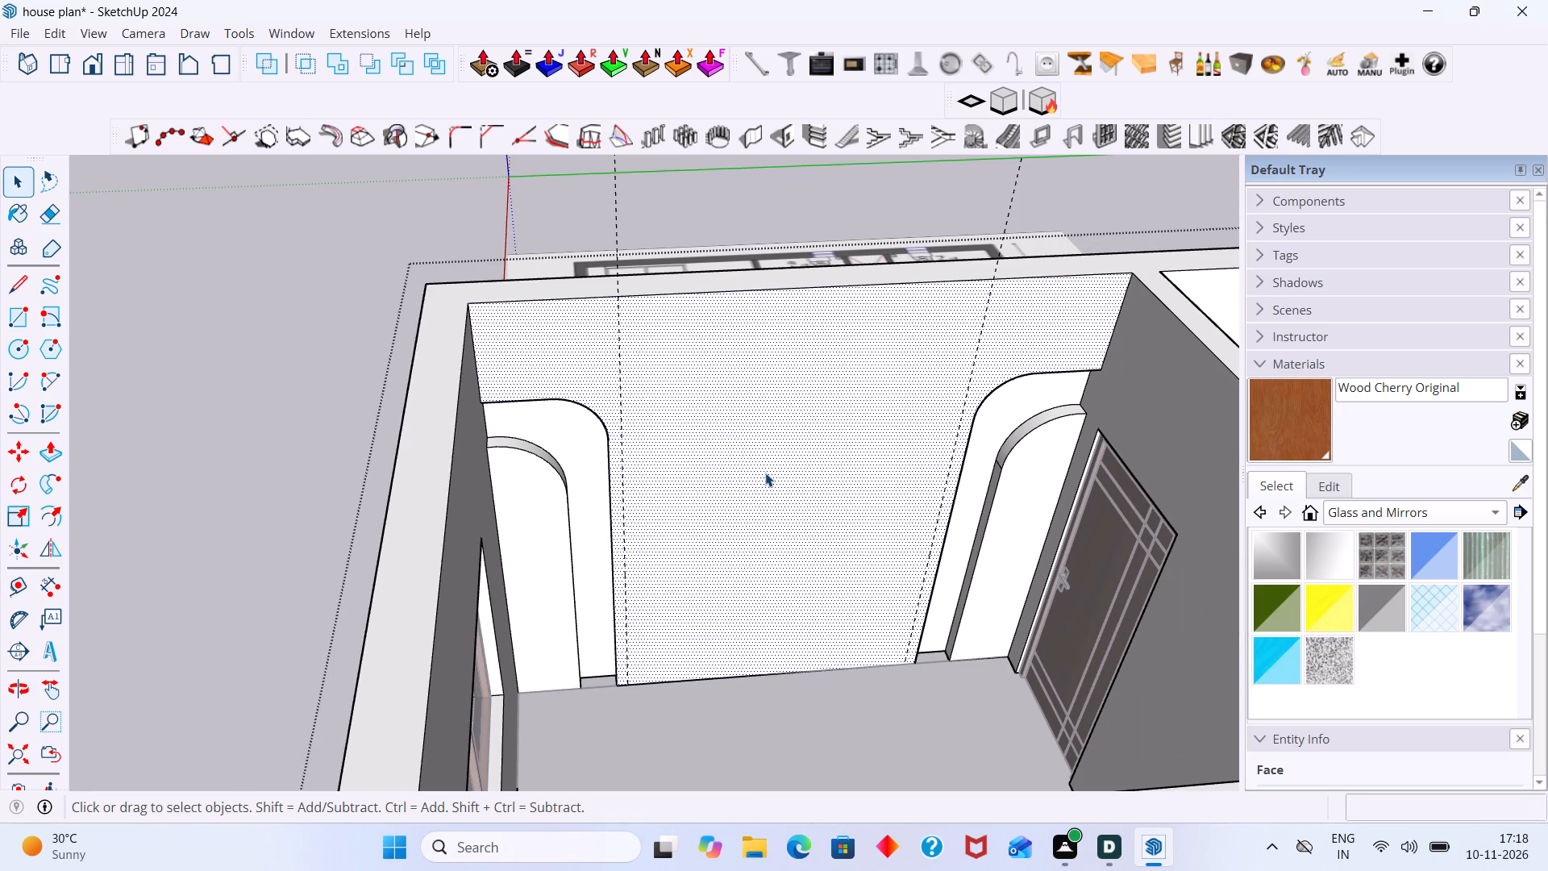
pyautogui.press('l')
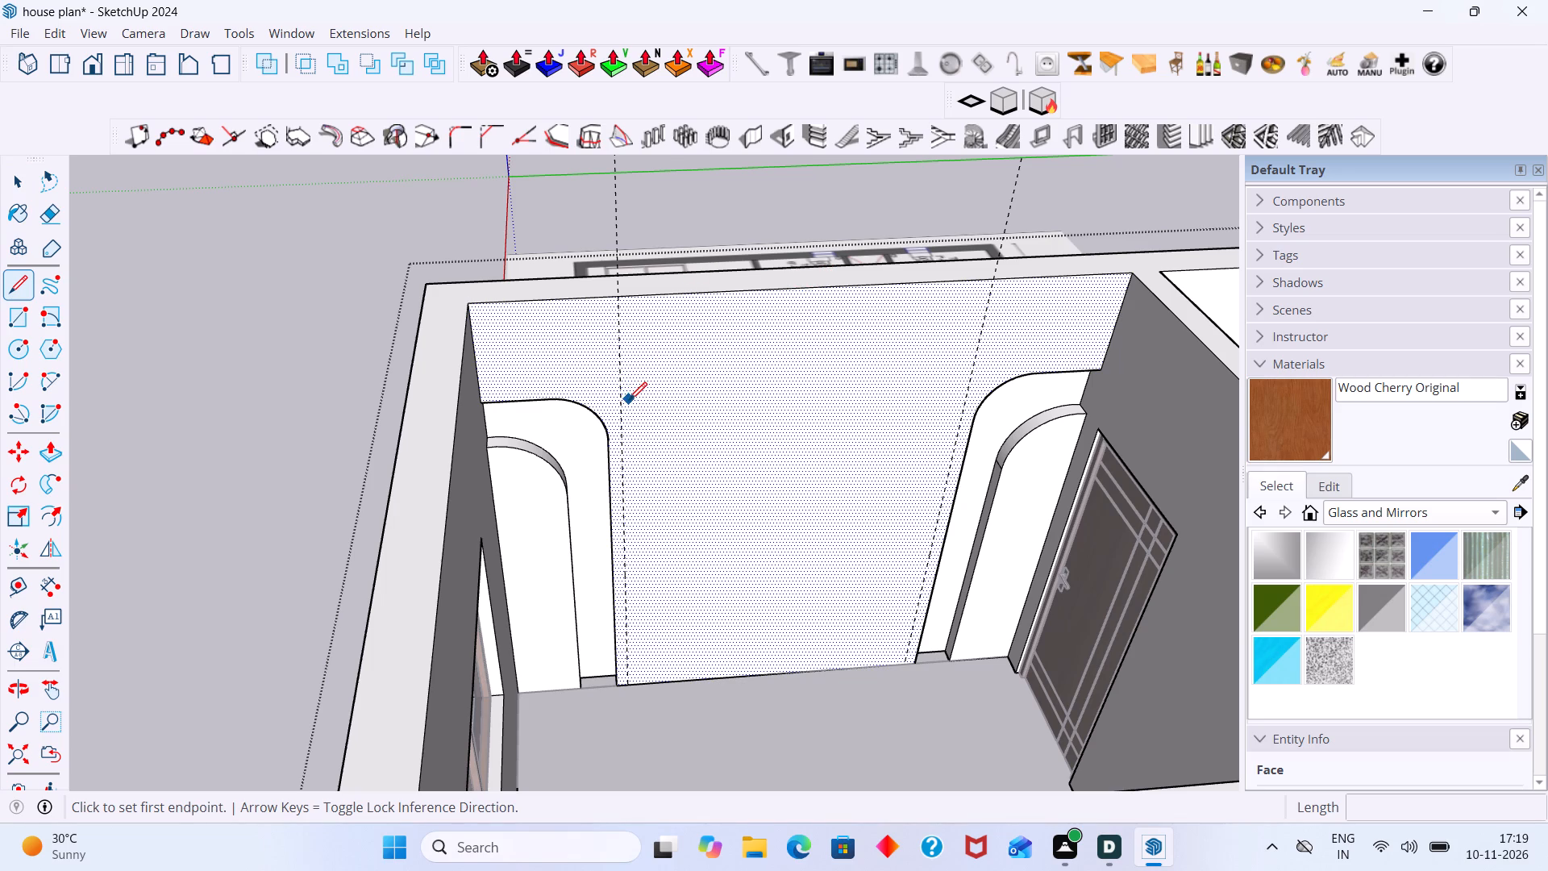
pyautogui.press('t')
pyautogui.click(747, 676)
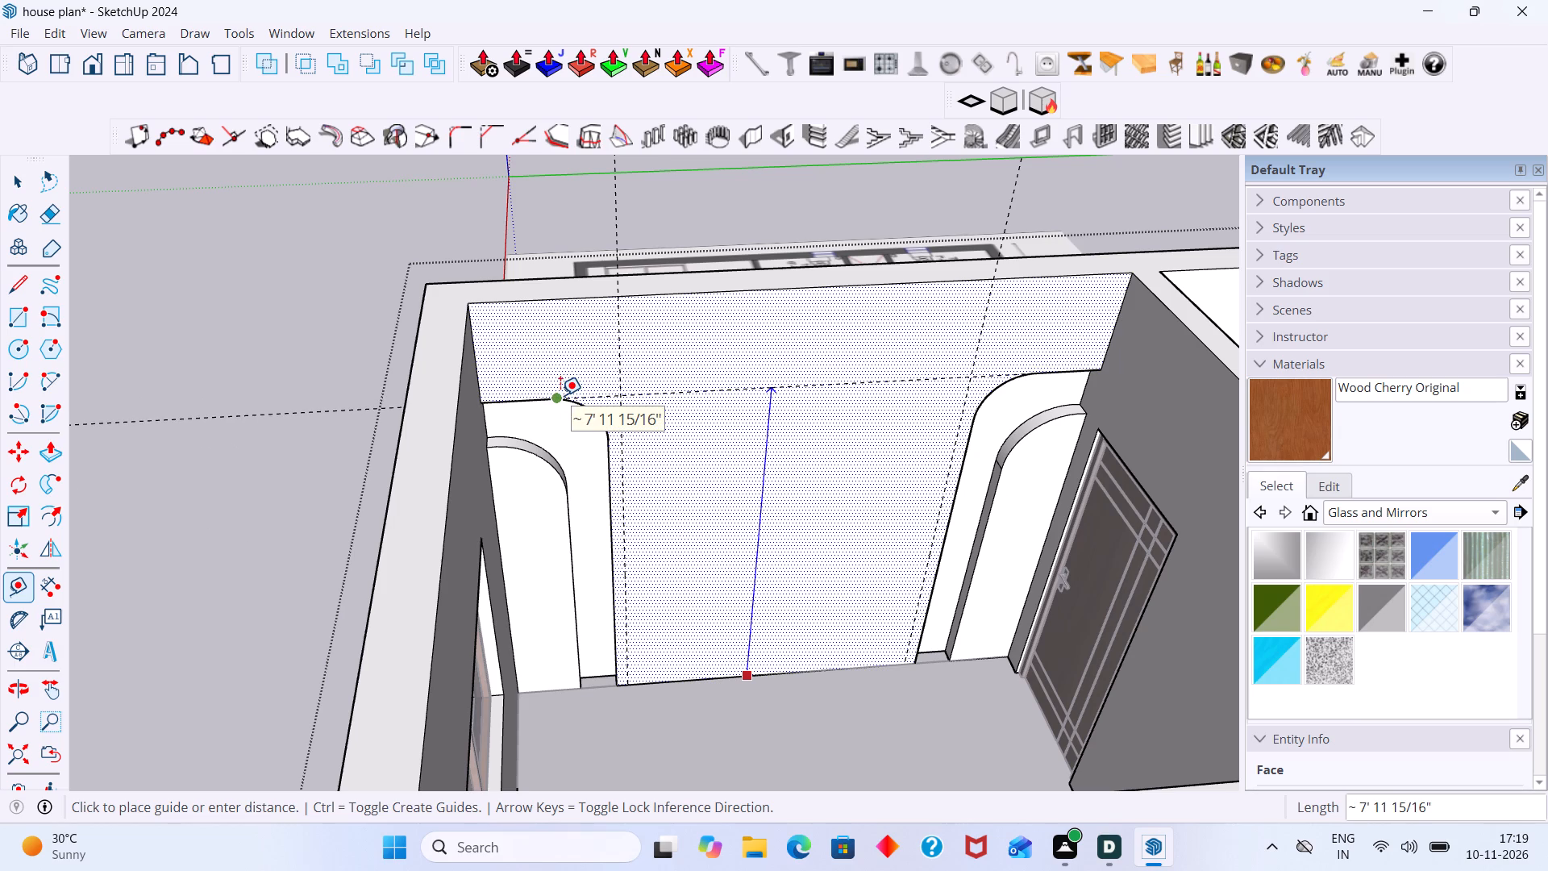
pyautogui.click(560, 395)
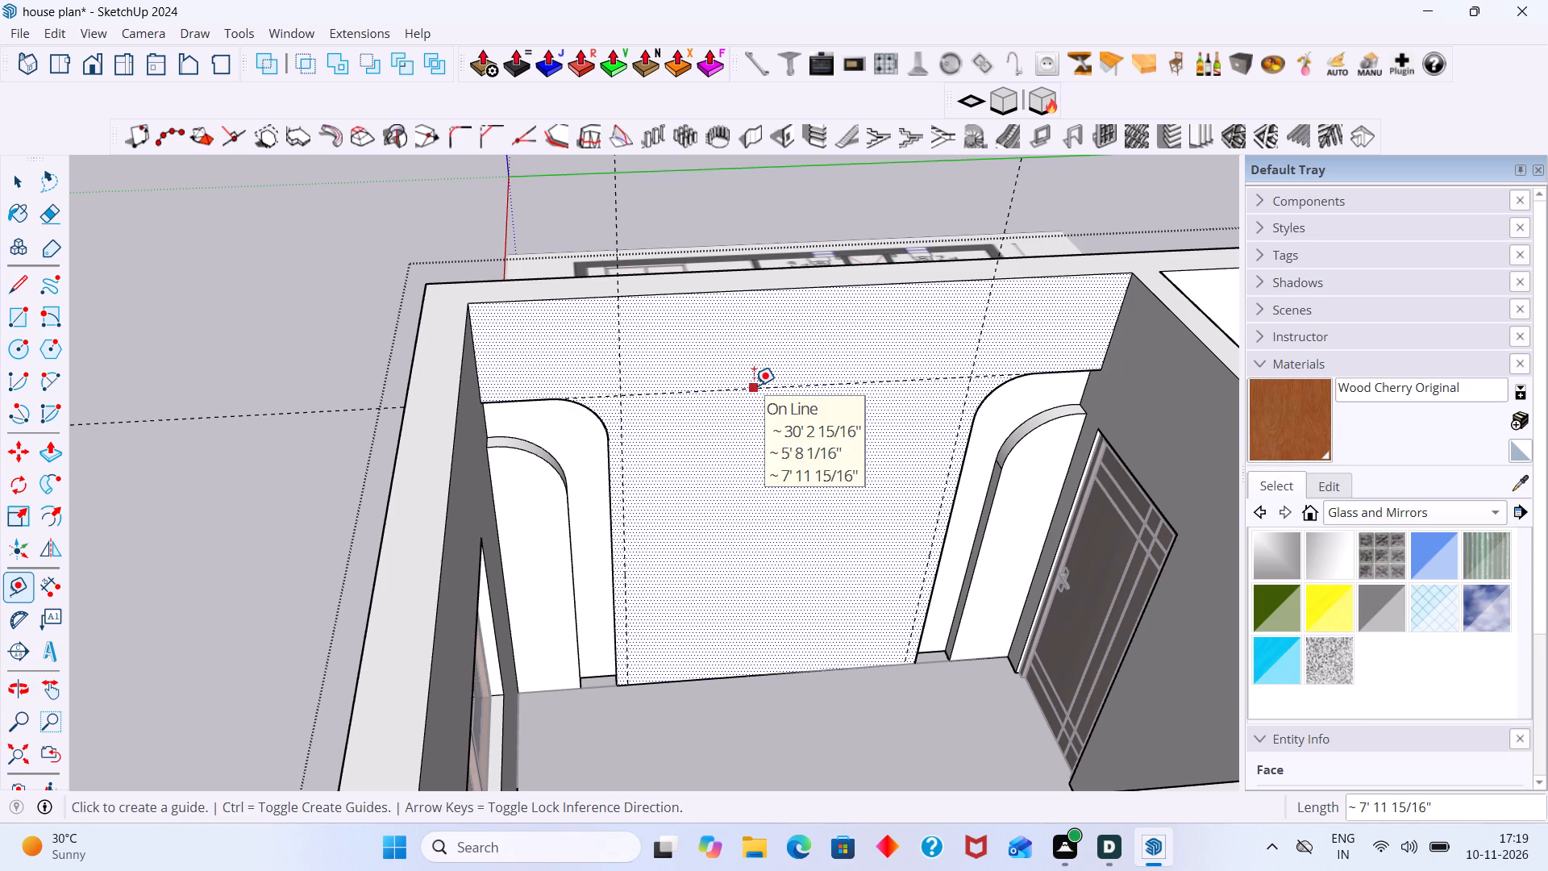
pyautogui.click(620, 395)
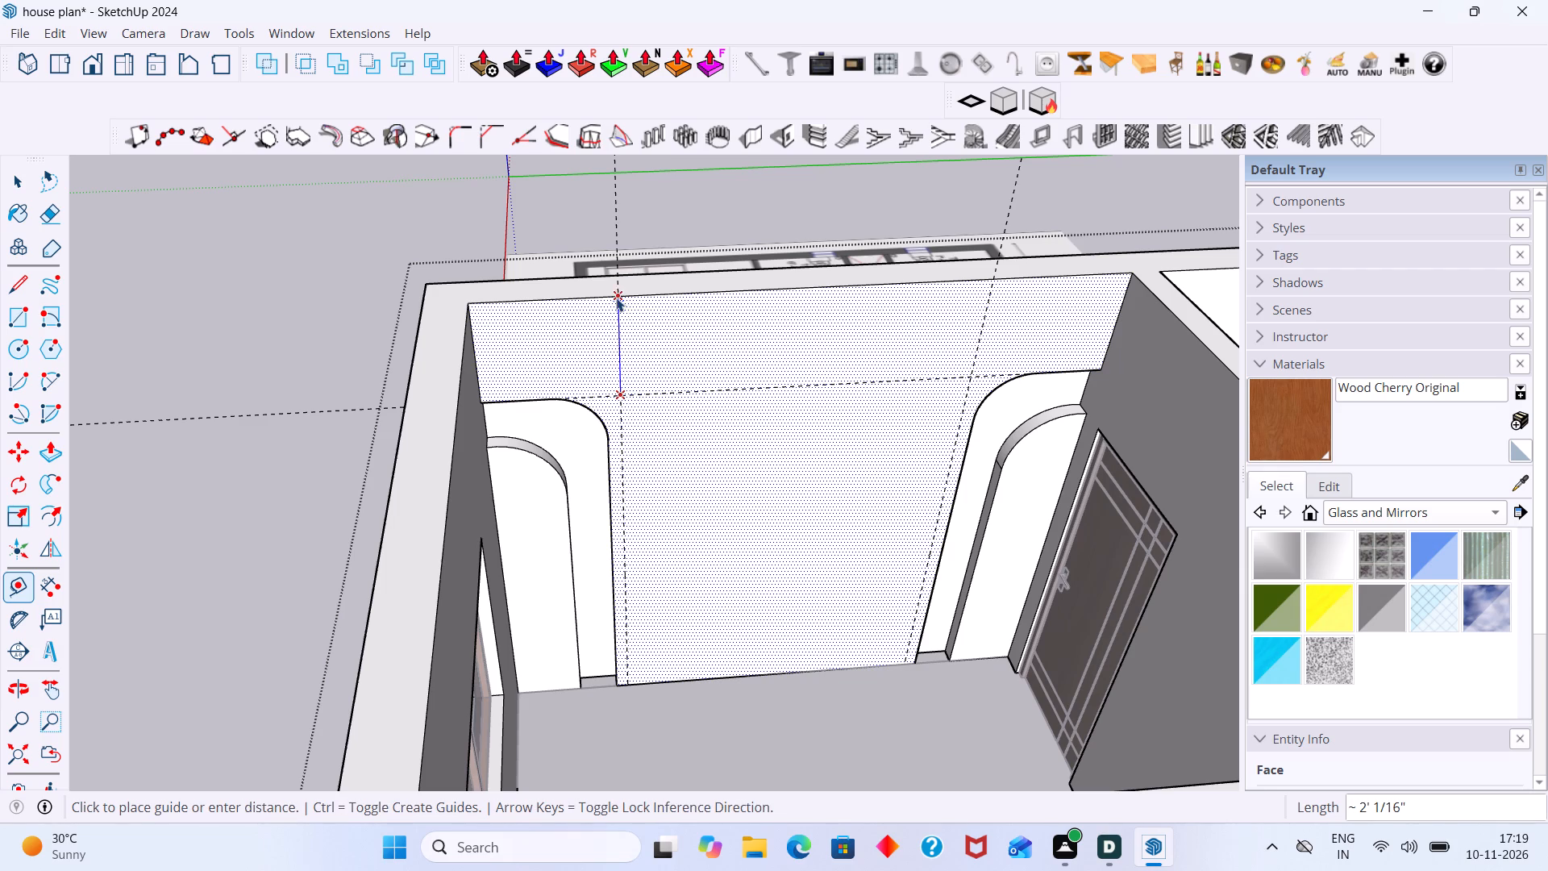
pyautogui.press('space')
# Leave the wall group and place a second horizontal guide about 10 3/8" below the first, at the window-side corner arc's lower end.
pyautogui.scroll(-2, 610, 436)
pyautogui.moveTo(660, 513); pyautogui.dragTo(722, 625, button='middle')
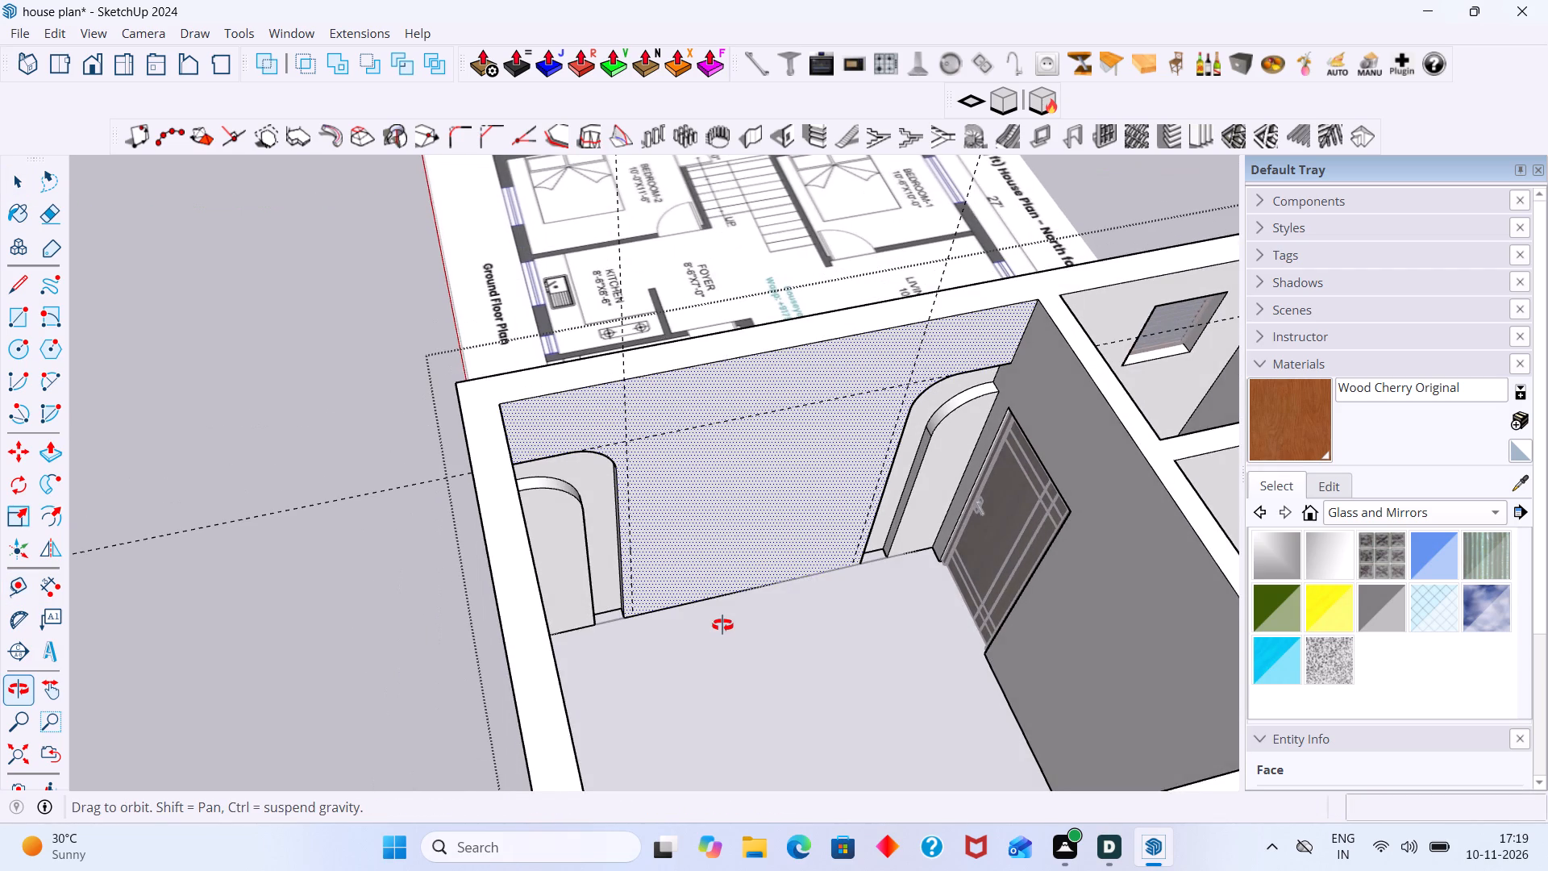
pyautogui.moveTo(722, 625); pyautogui.dragTo(717, 623, button='middle')
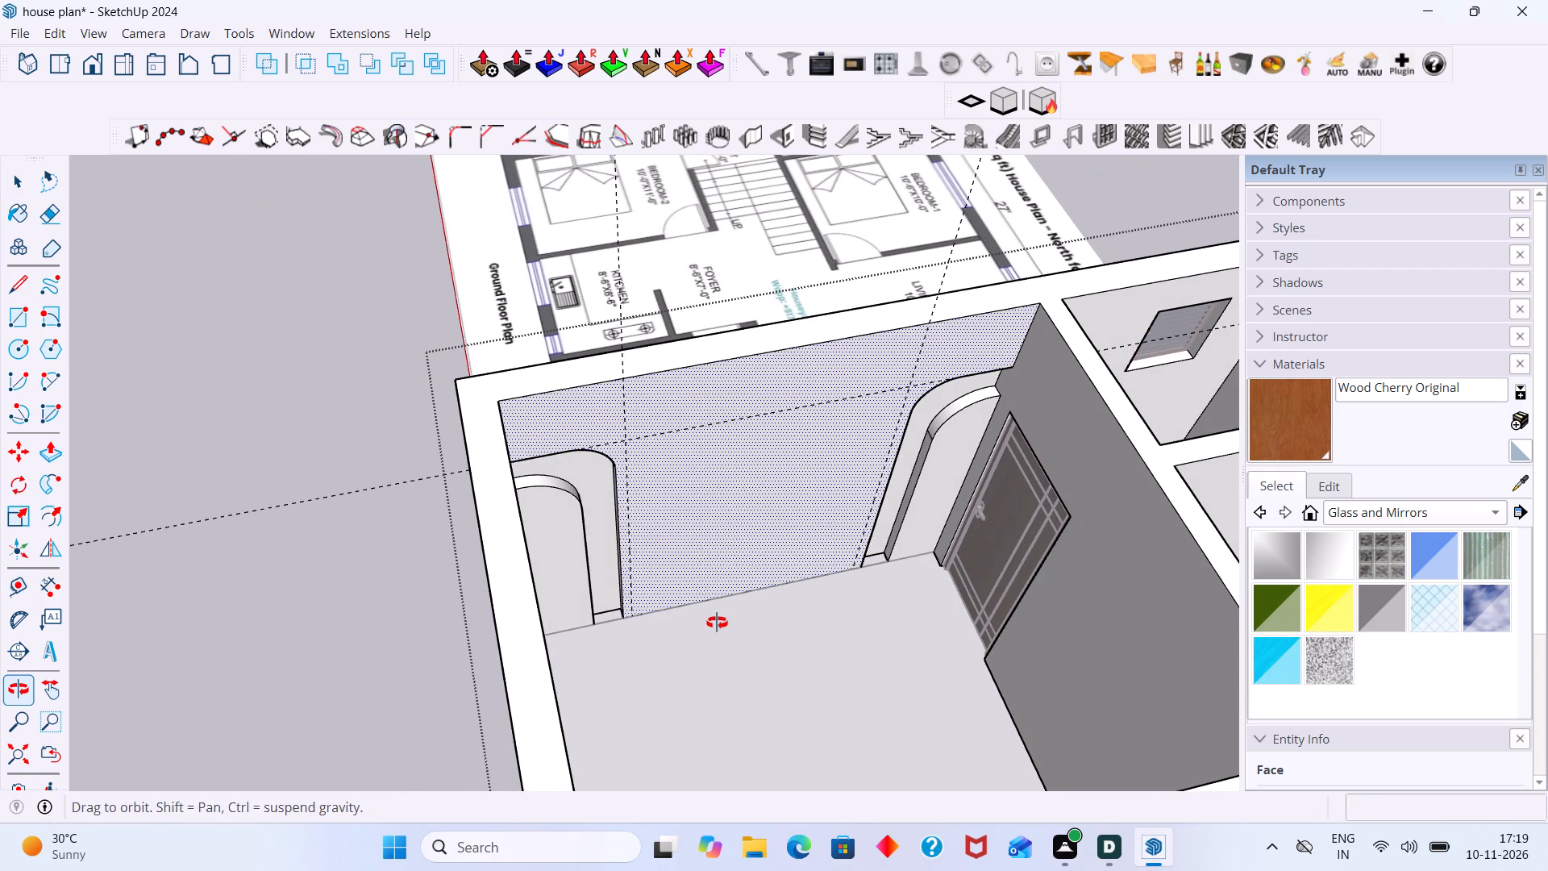
pyautogui.moveTo(717, 623); pyautogui.dragTo(647, 541, button='middle')
pyautogui.click(360, 370)
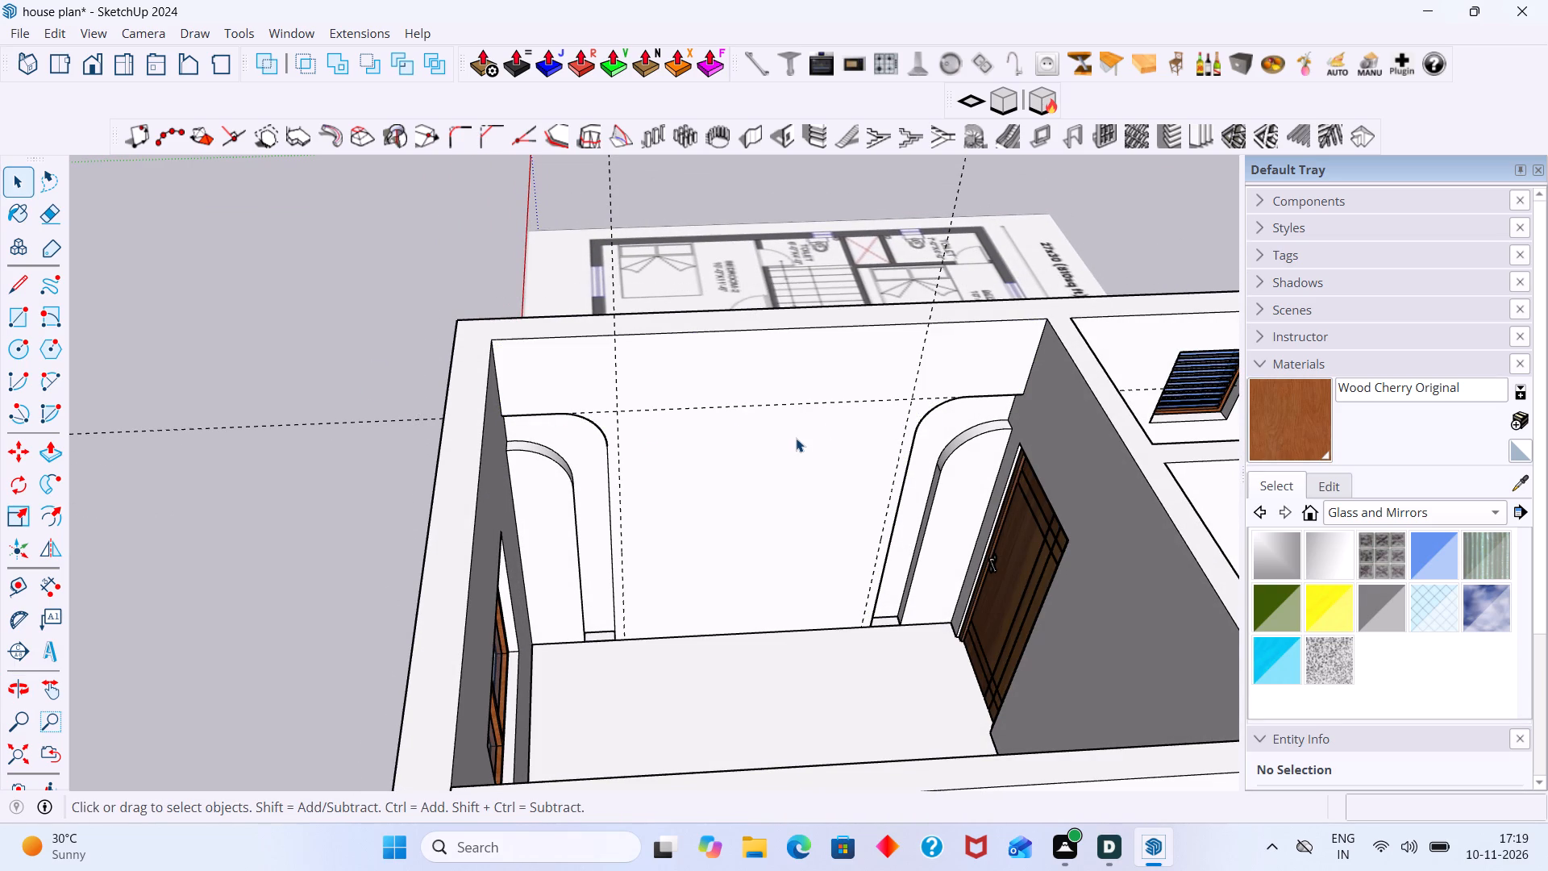
pyautogui.press('t')
pyautogui.scroll(3, 592, 454)
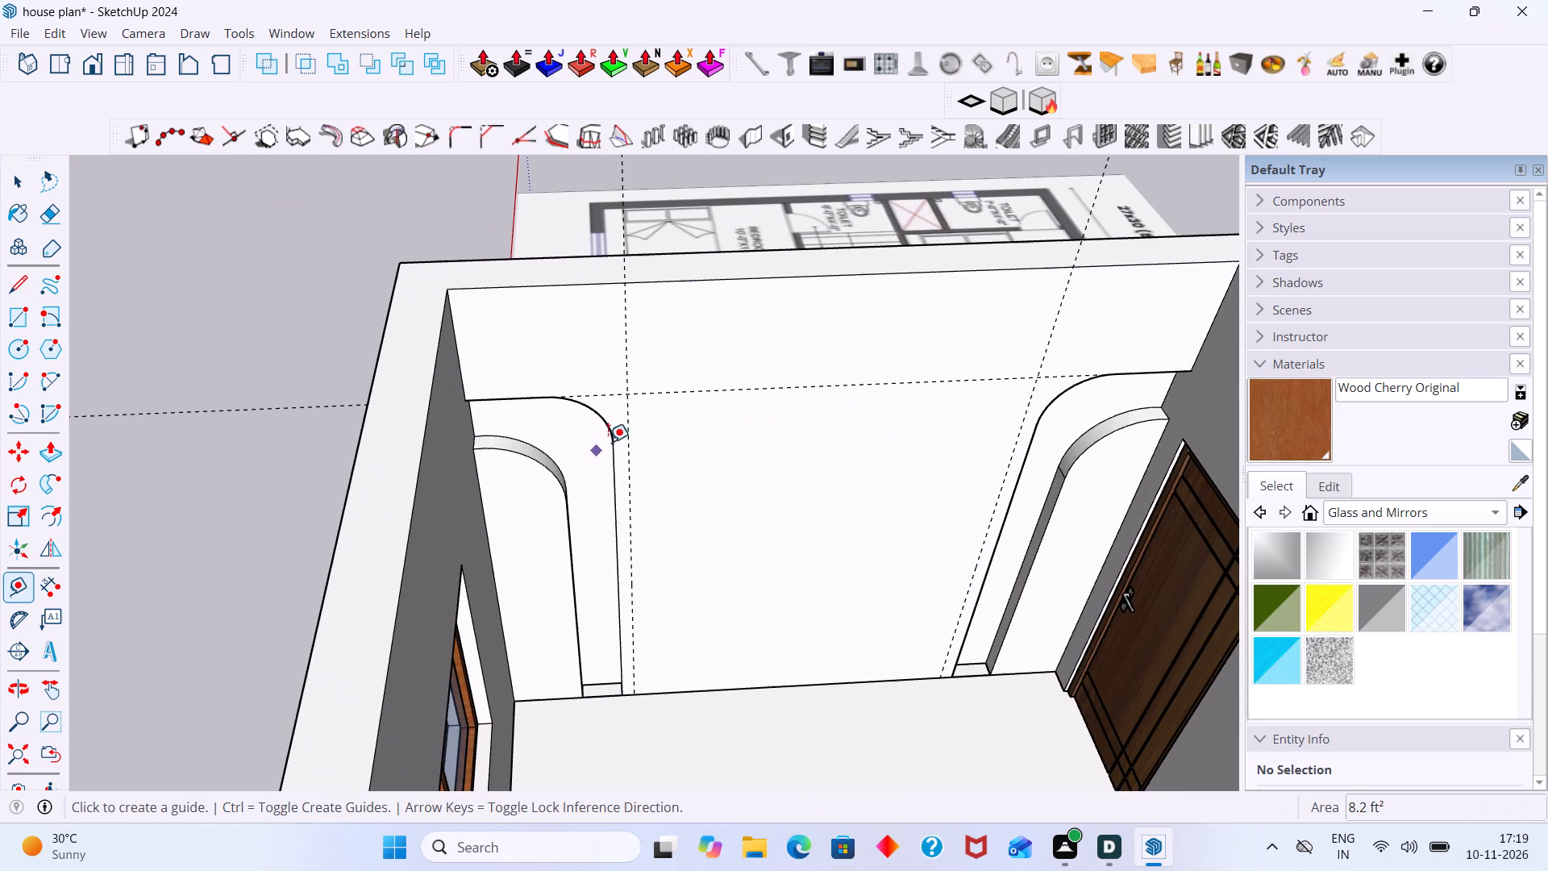
pyautogui.click(659, 394)
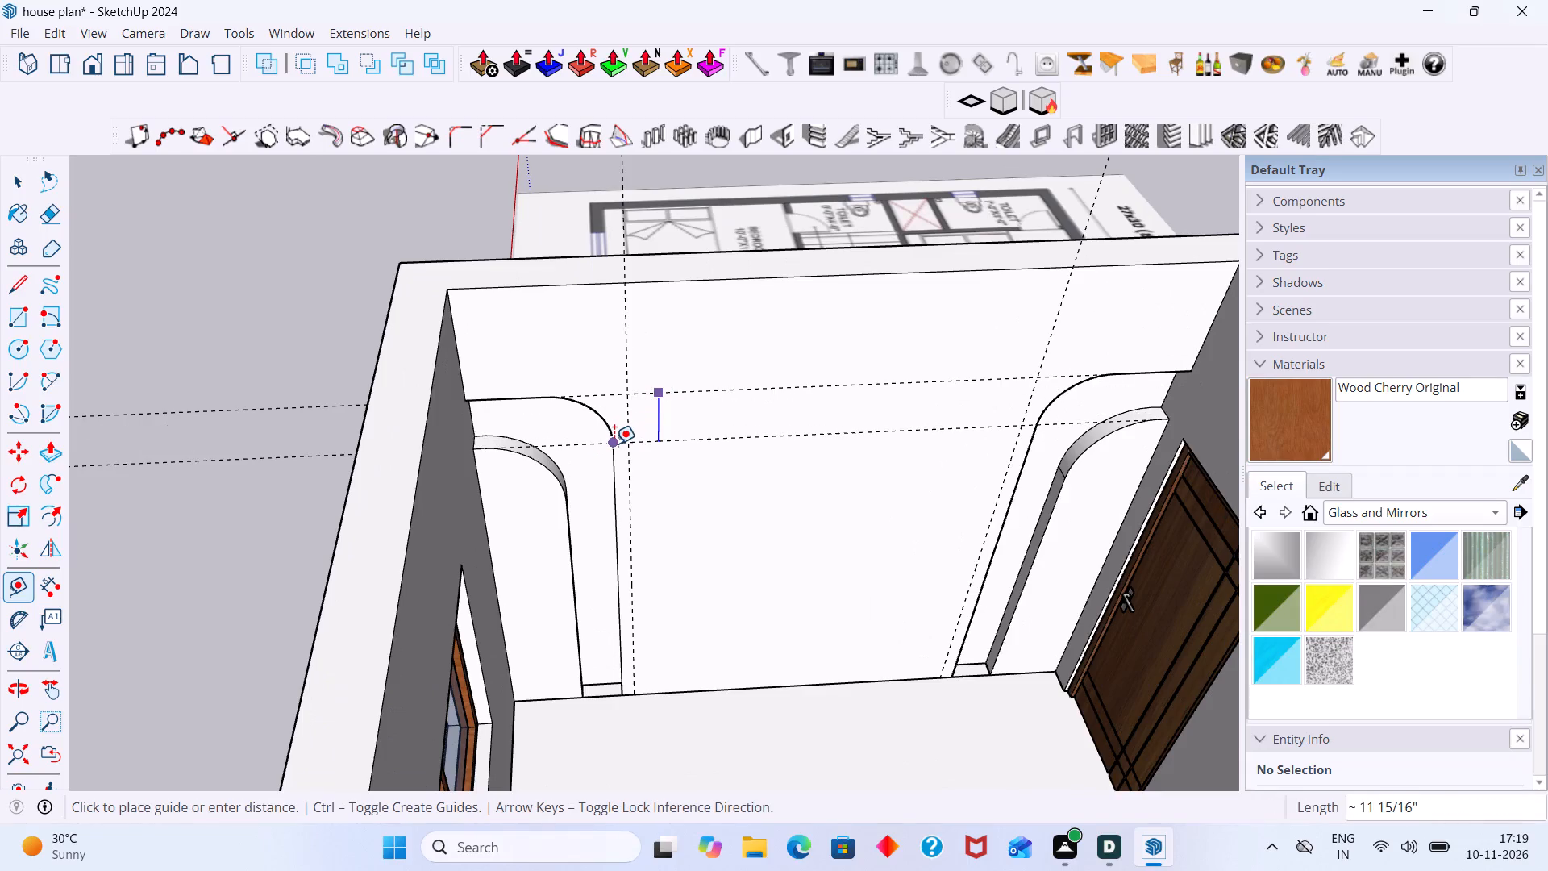
pyautogui.moveTo(614, 444); pyautogui.dragTo(660, 517, button='middle')
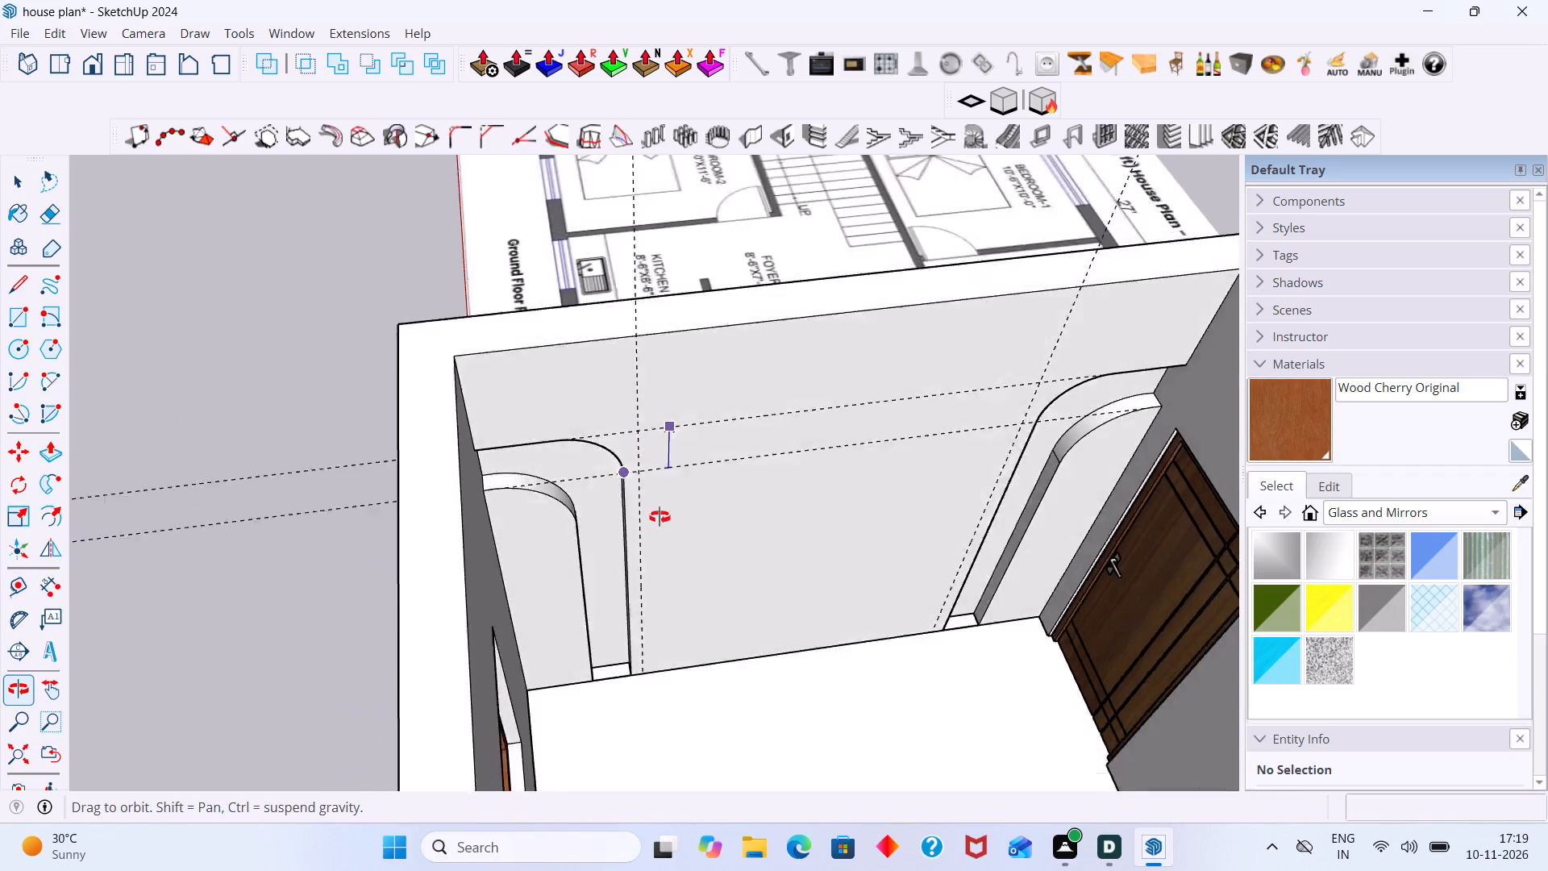
pyautogui.moveTo(660, 517); pyautogui.dragTo(576, 416, button='middle')
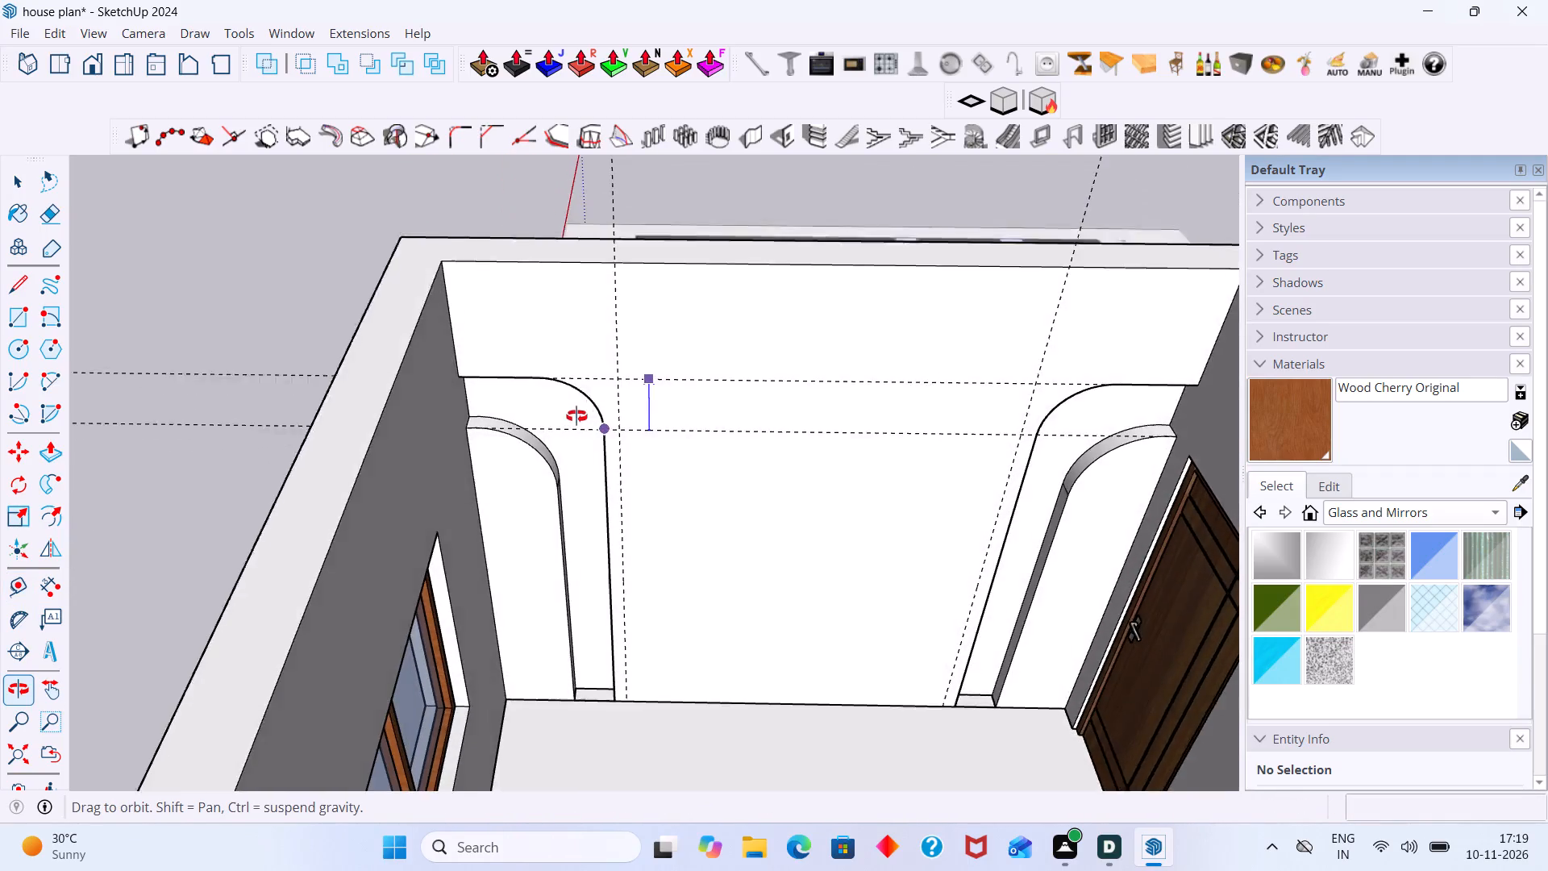
pyautogui.moveTo(576, 416); pyautogui.dragTo(576, 415, button='middle')
pyautogui.scroll(9, 601, 412)
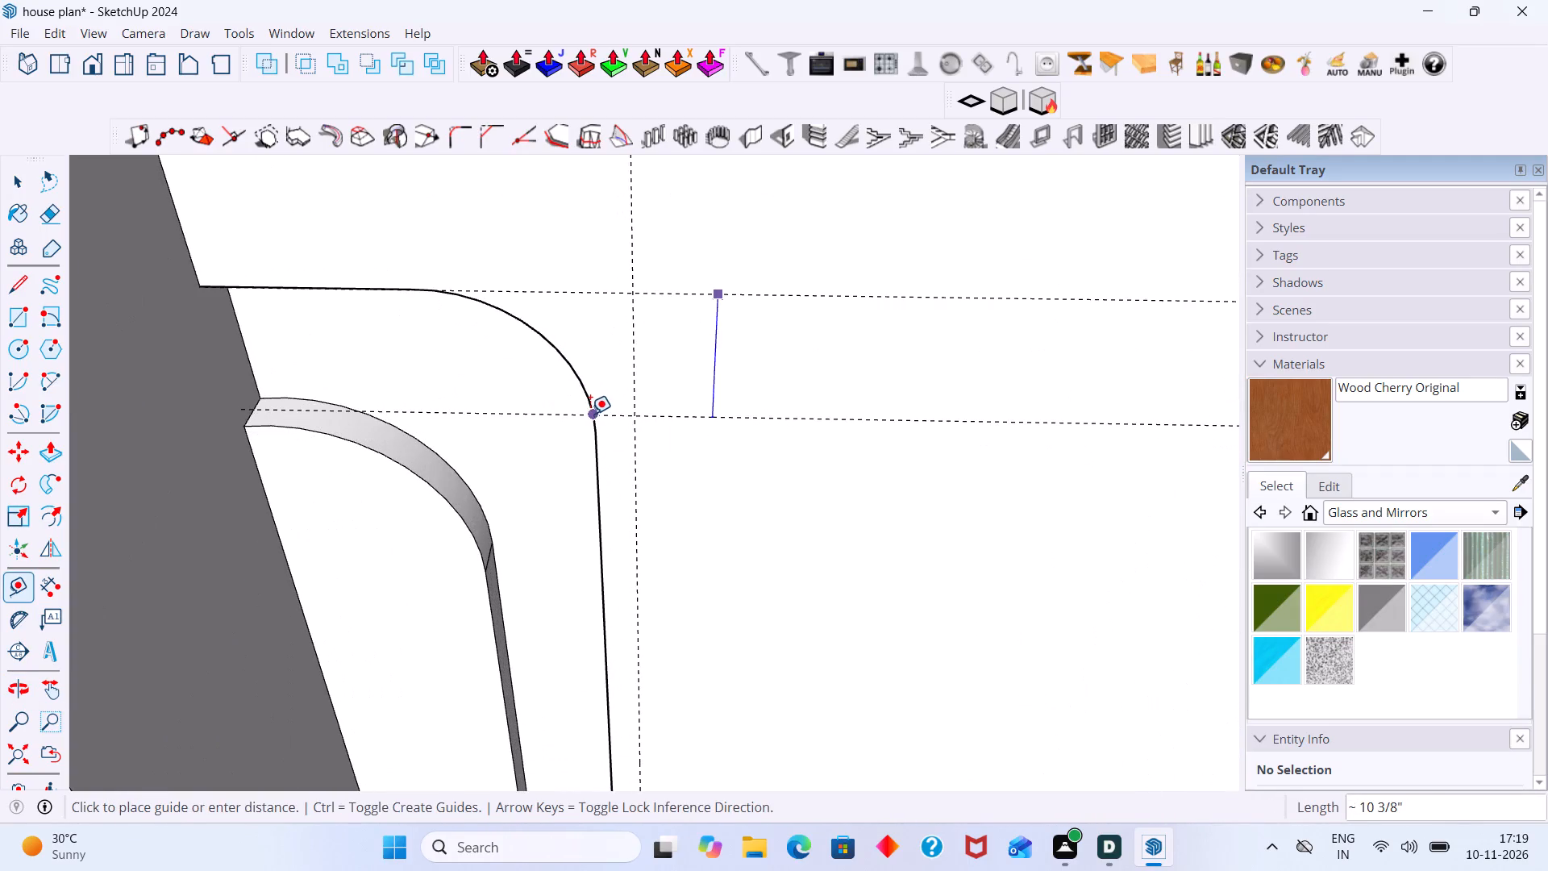
pyautogui.click(590, 414)
pyautogui.press('space')
# Open the wall group for editing and select the central wall face between the two side panels.
pyautogui.scroll(-8, 697, 404)
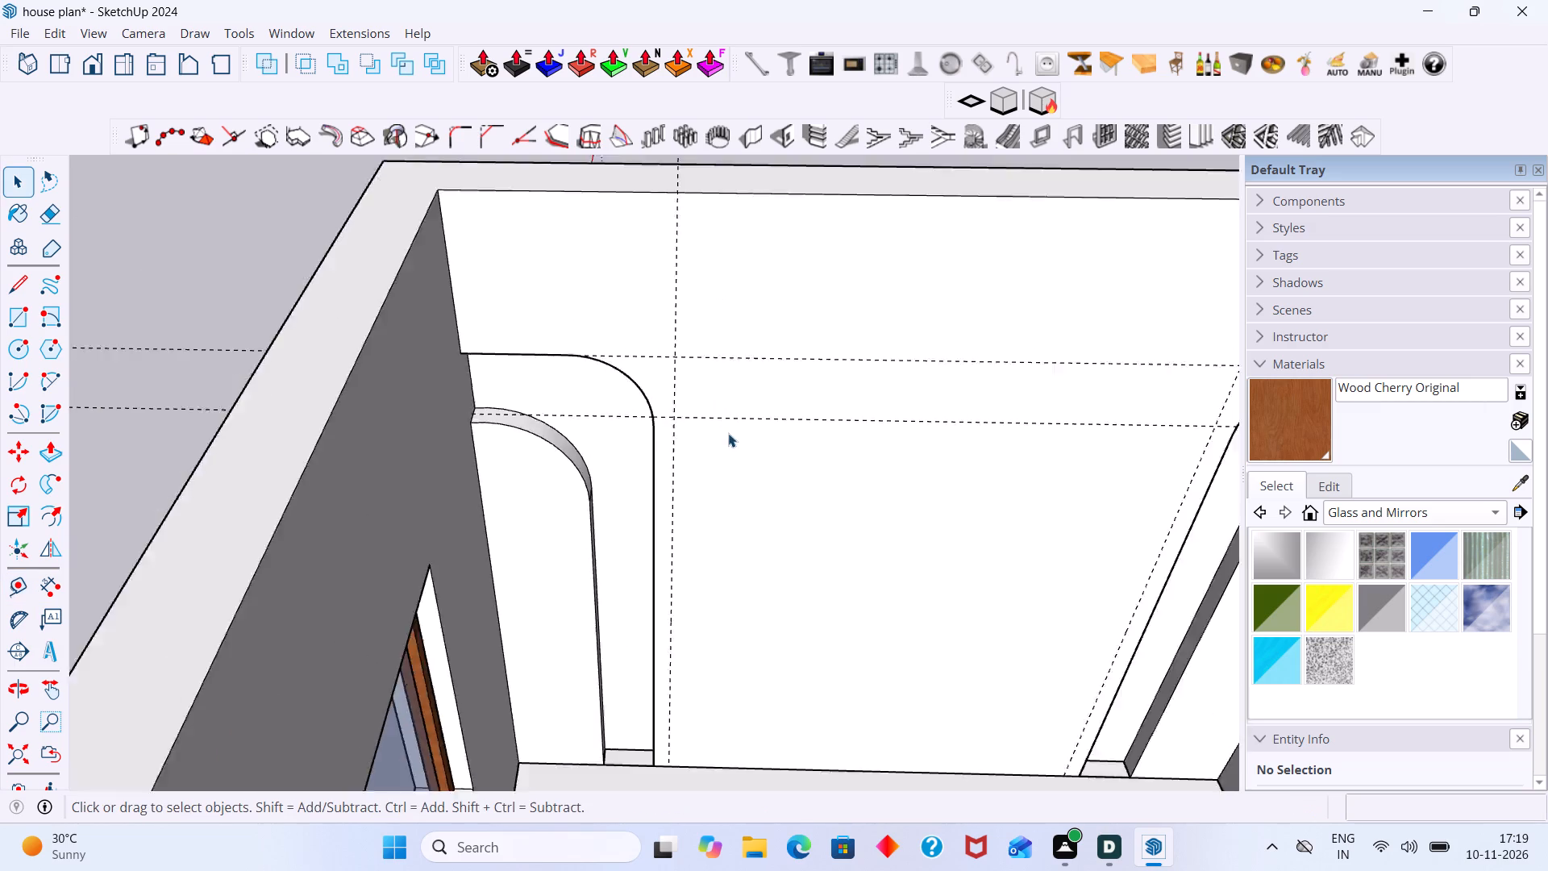
pyautogui.scroll(-4, 728, 433)
pyautogui.moveTo(784, 470); pyautogui.dragTo(889, 519, button='middle')
pyautogui.scroll(10, 995, 403)
pyautogui.scroll(-3, 983, 495)
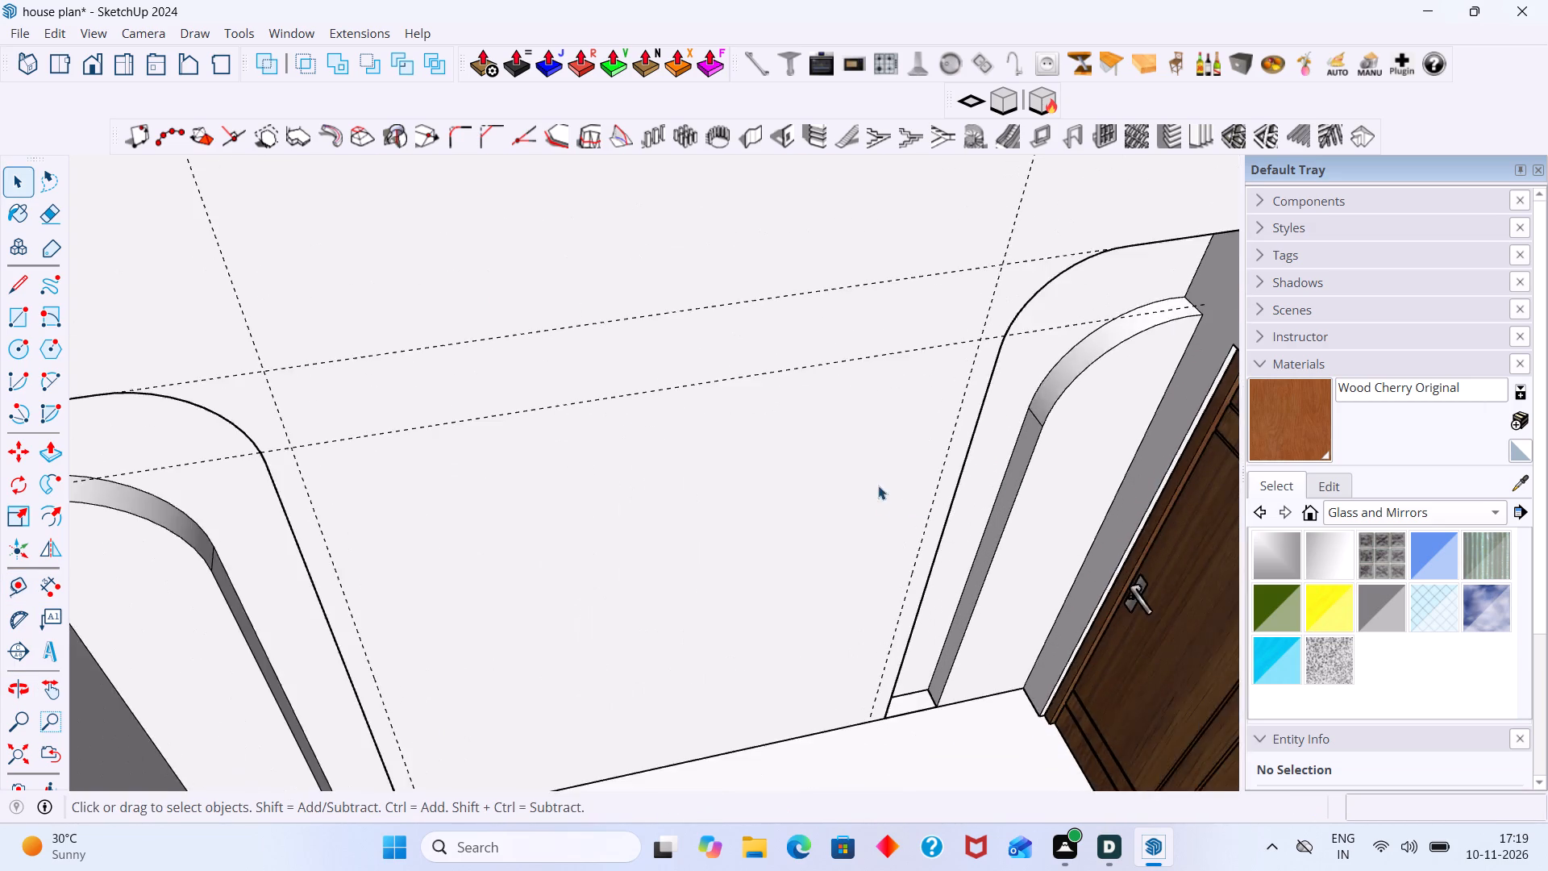
pyautogui.scroll(-8, 878, 486)
pyautogui.scroll(5, 892, 489)
pyautogui.moveTo(976, 434); pyautogui.dragTo(981, 477, button='middle')
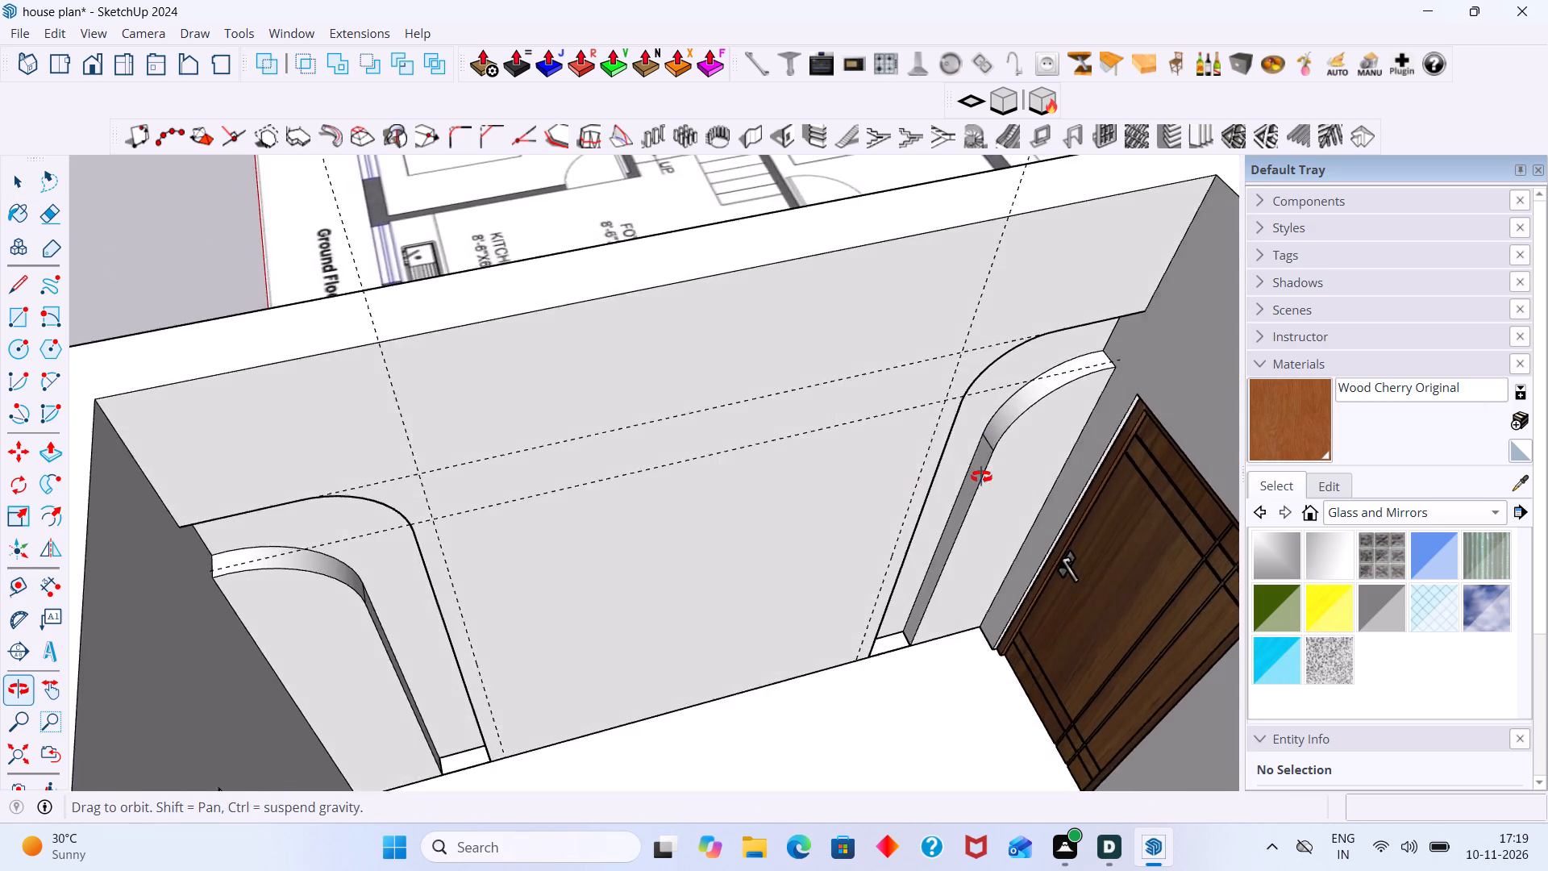
pyautogui.moveTo(981, 477); pyautogui.dragTo(746, 425, button='middle')
pyautogui.scroll(-5, 712, 430)
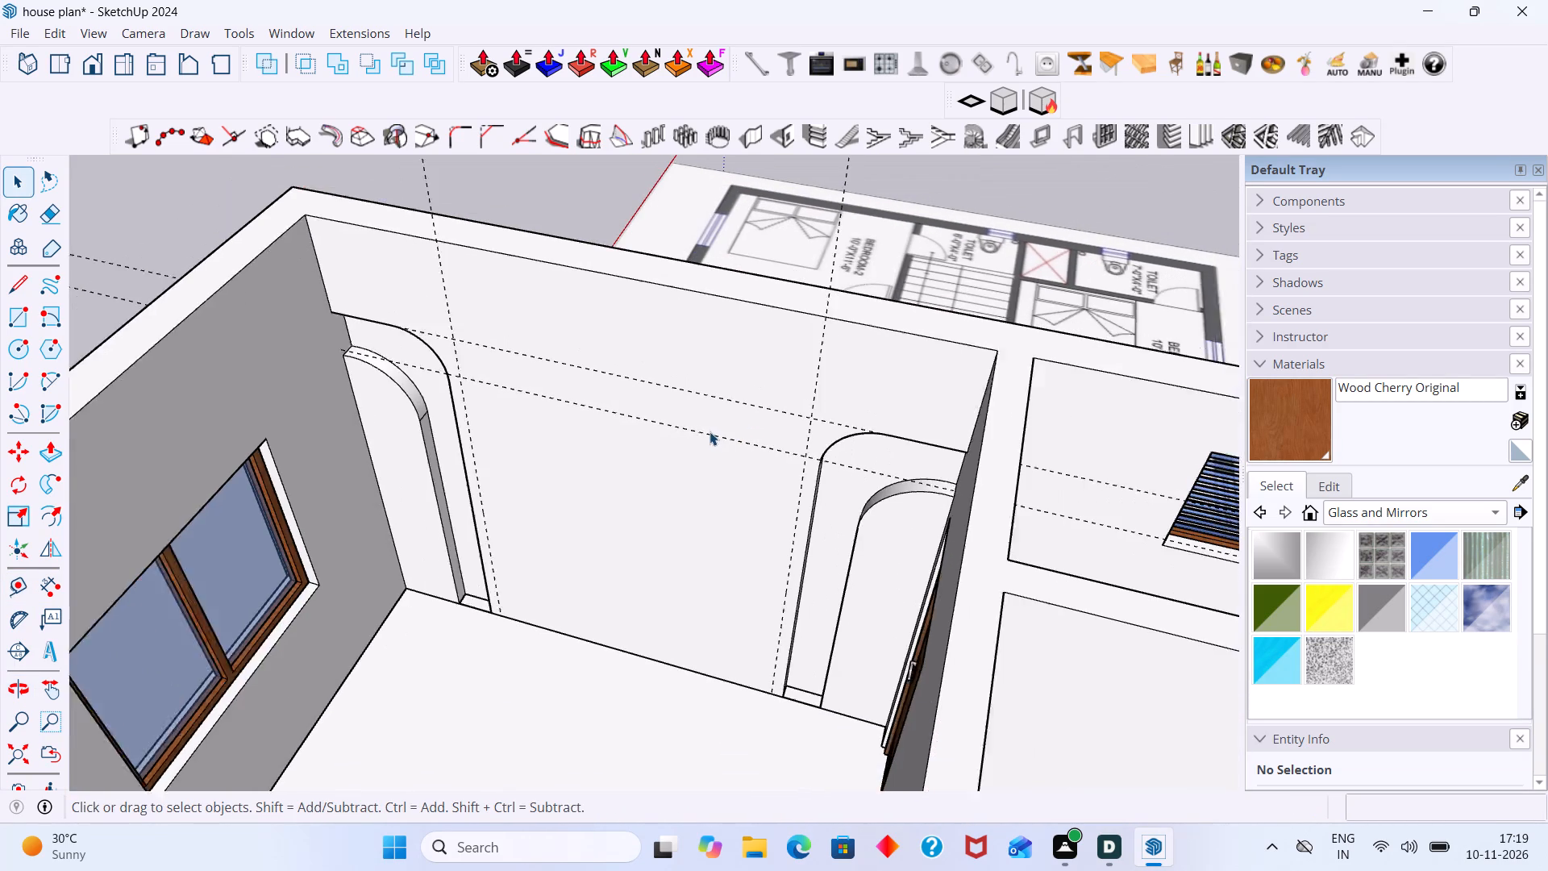
pyautogui.moveTo(559, 465); pyautogui.dragTo(655, 453, button='middle')
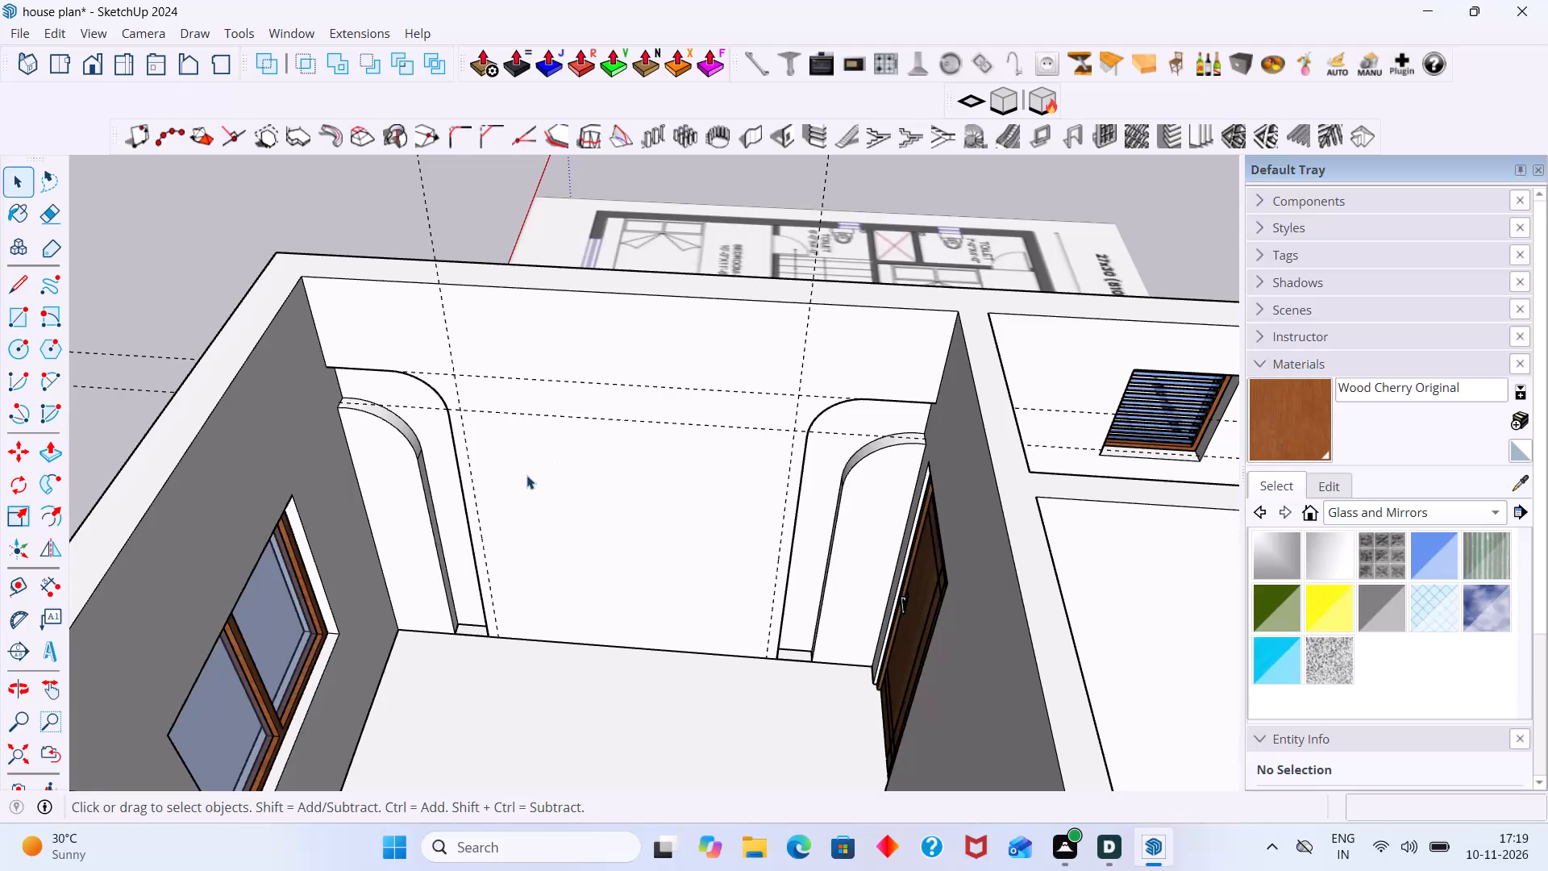
pyautogui.click(526, 475)
pyautogui.tripleClick(526, 477)
pyautogui.click(526, 480)
pyautogui.click(542, 487)
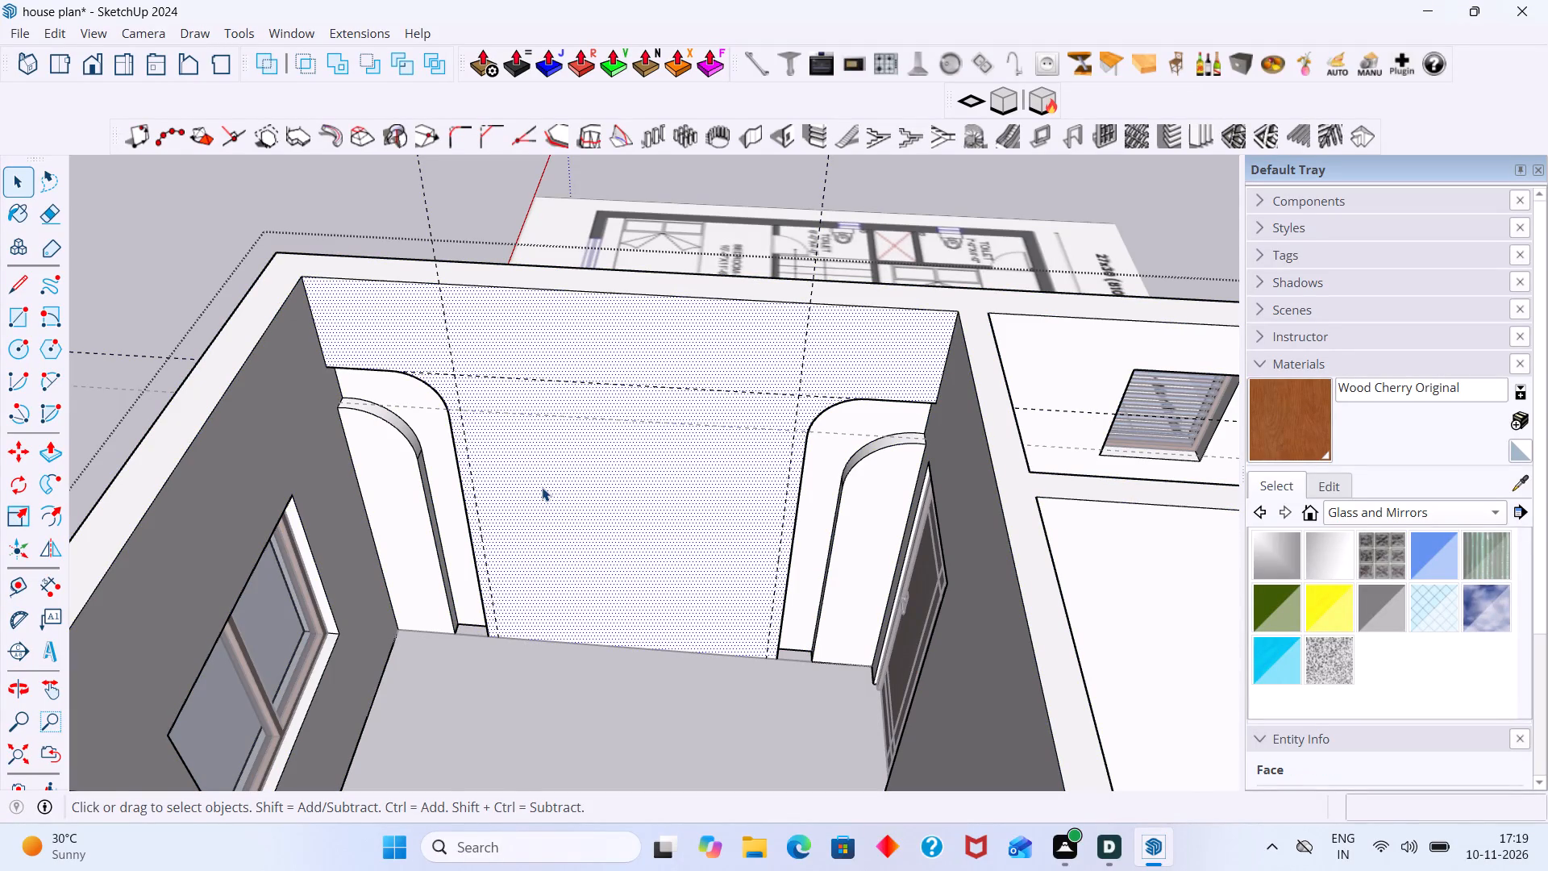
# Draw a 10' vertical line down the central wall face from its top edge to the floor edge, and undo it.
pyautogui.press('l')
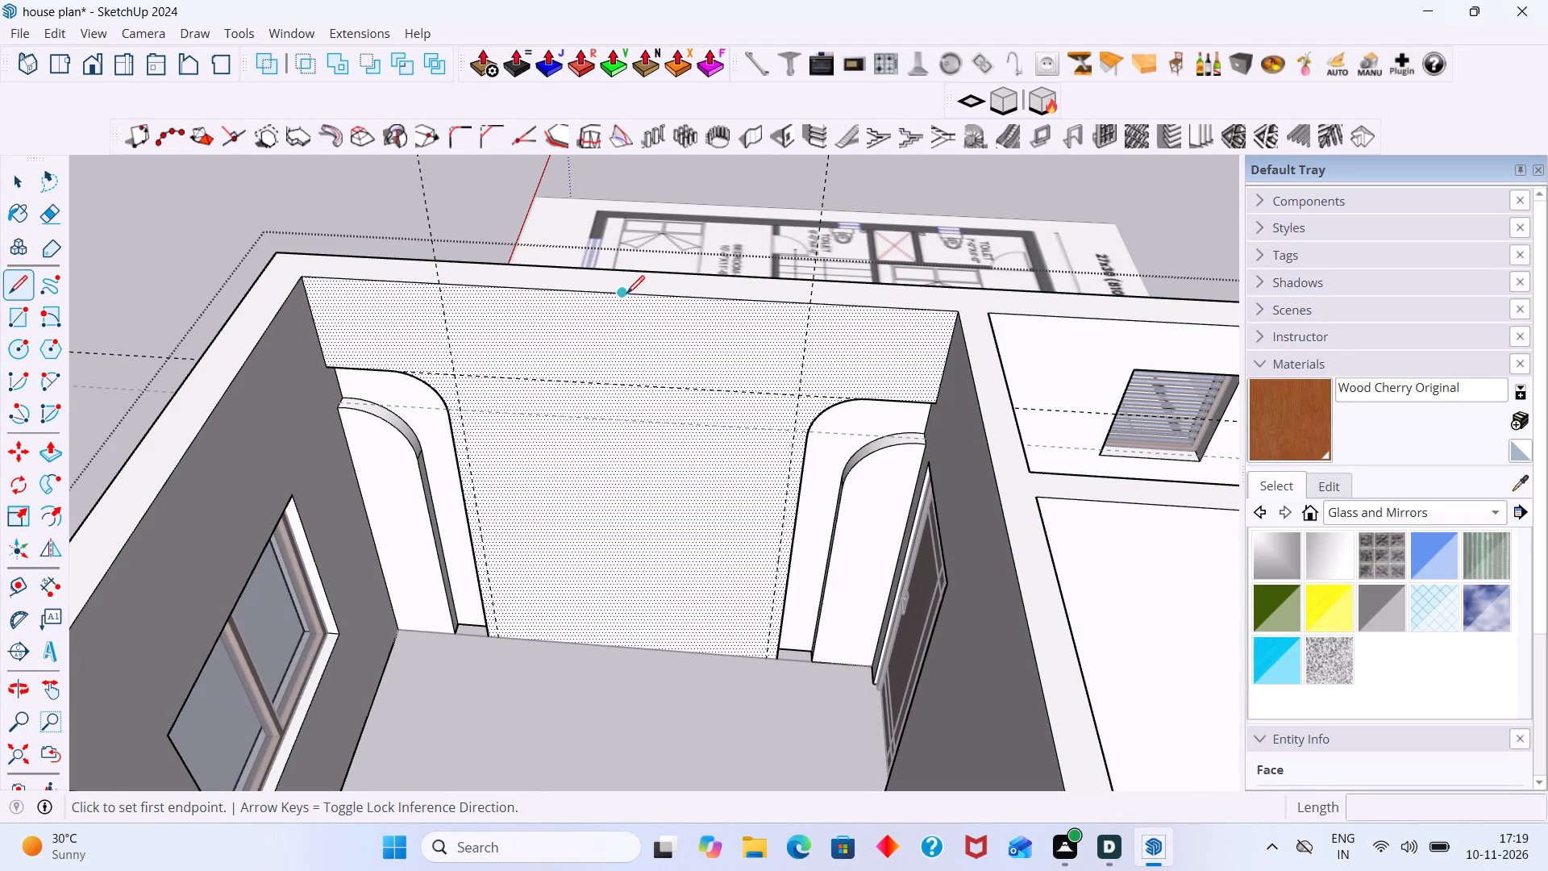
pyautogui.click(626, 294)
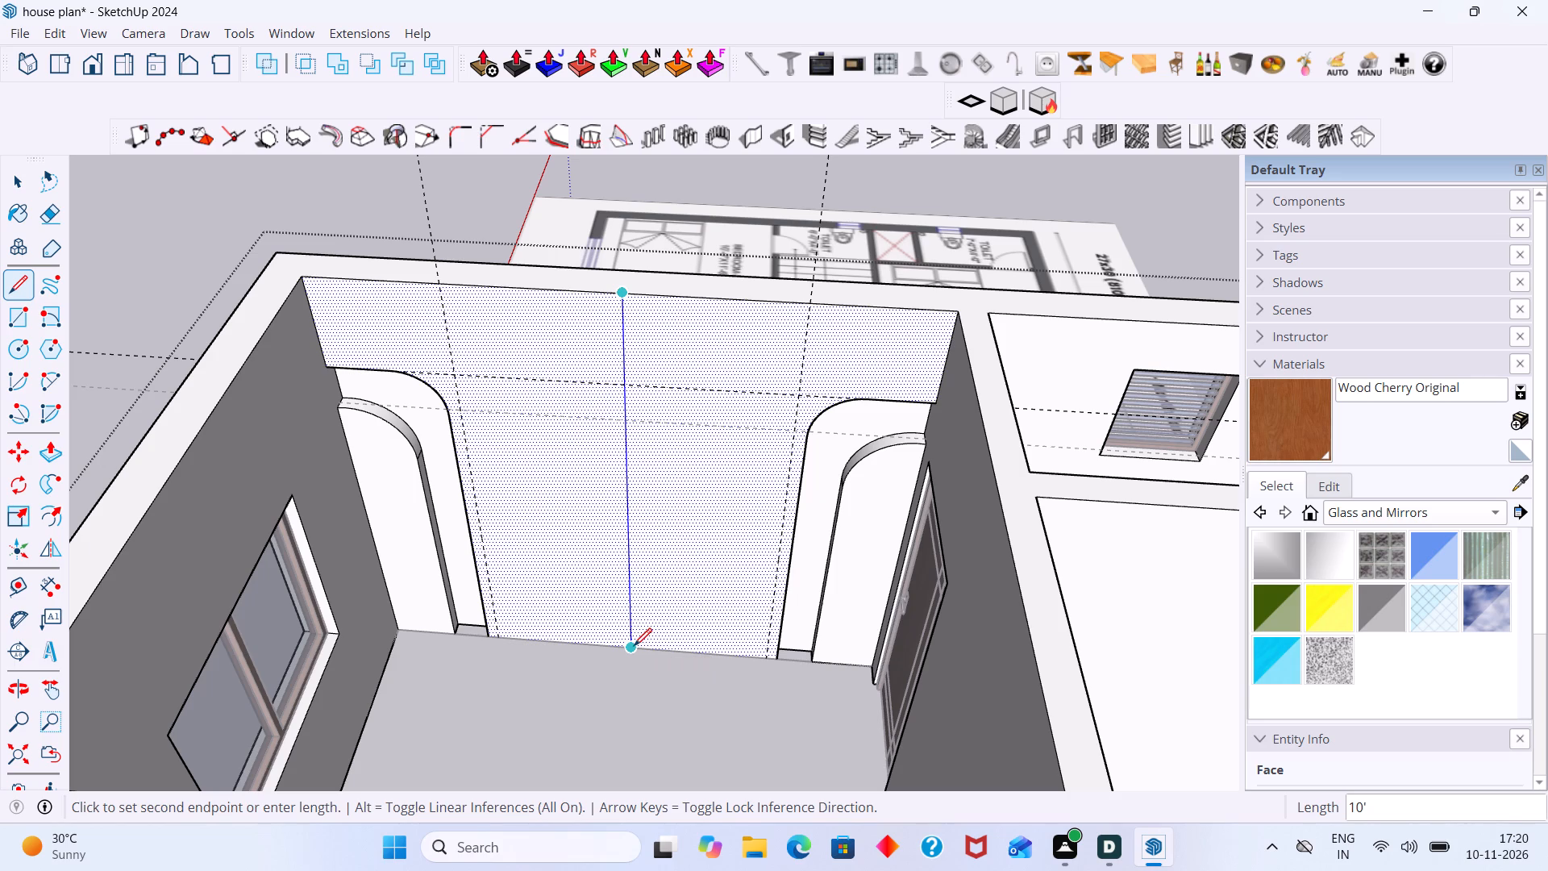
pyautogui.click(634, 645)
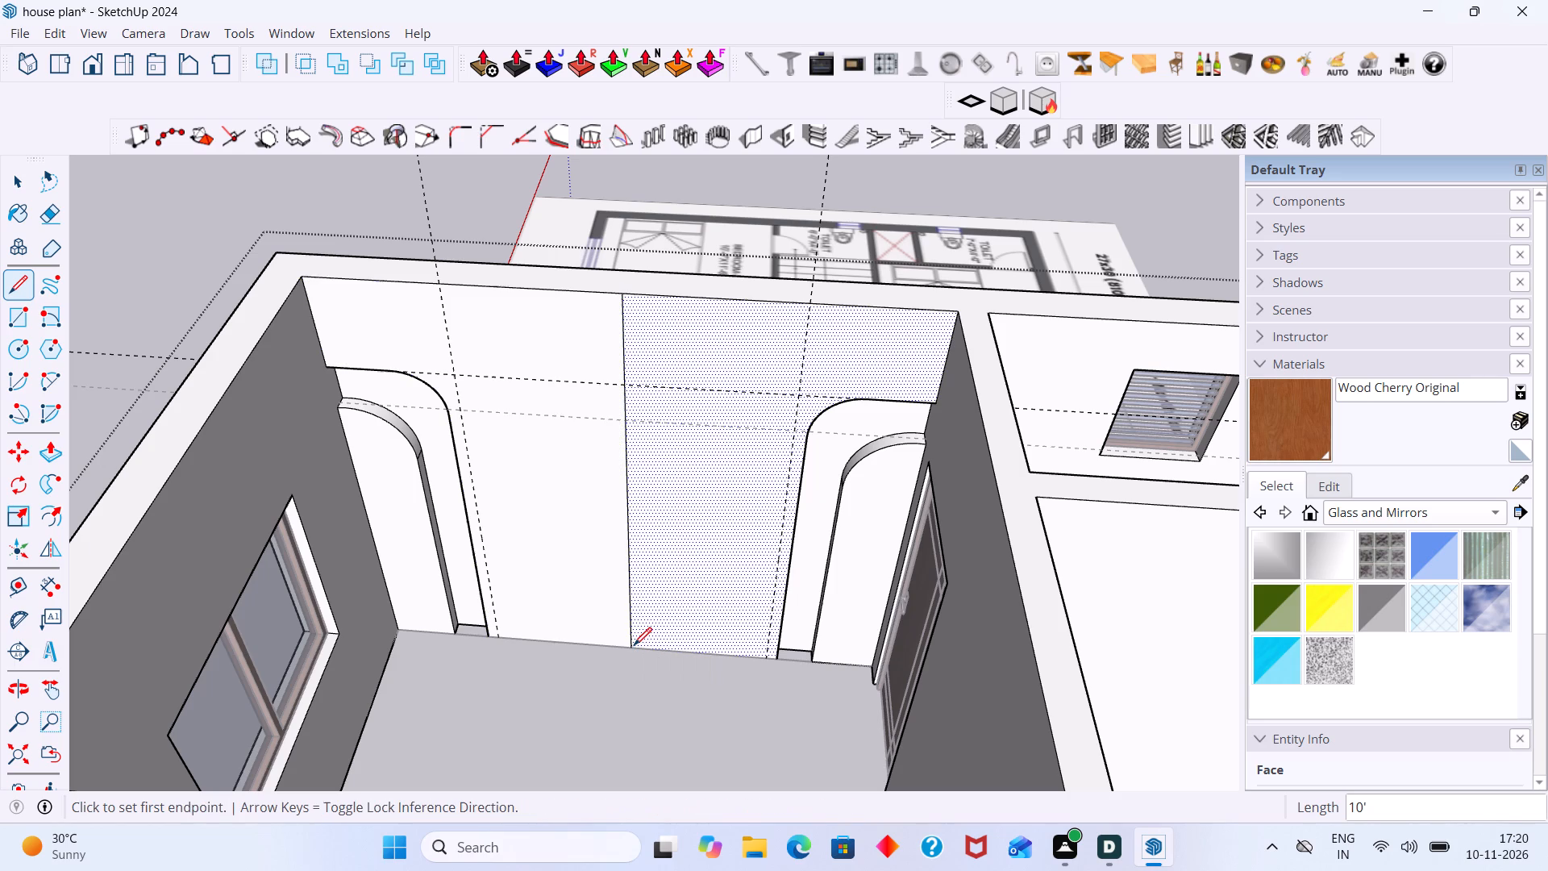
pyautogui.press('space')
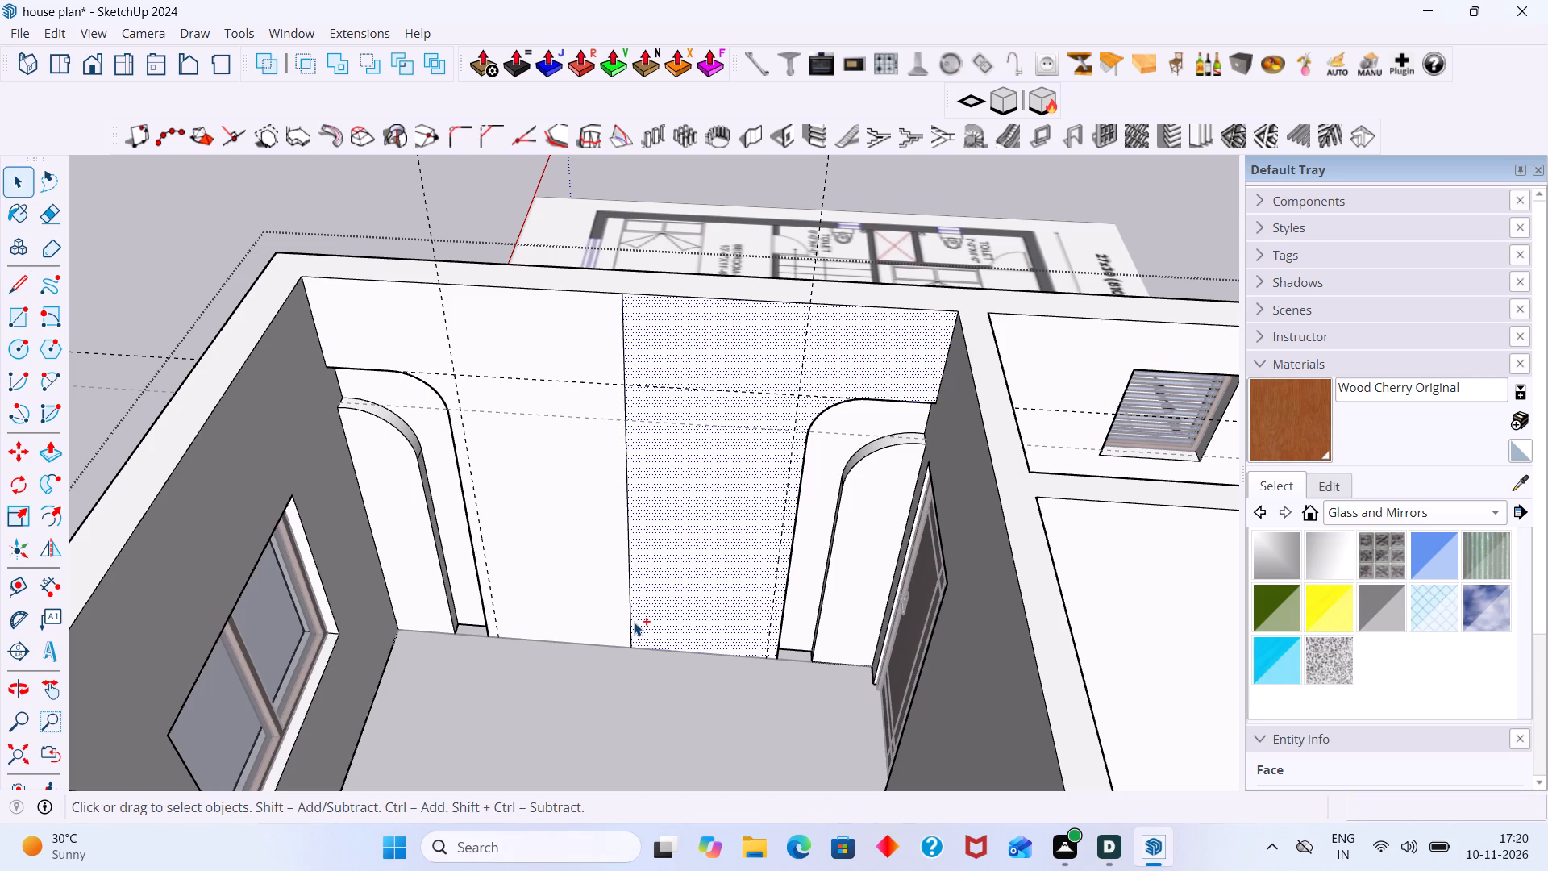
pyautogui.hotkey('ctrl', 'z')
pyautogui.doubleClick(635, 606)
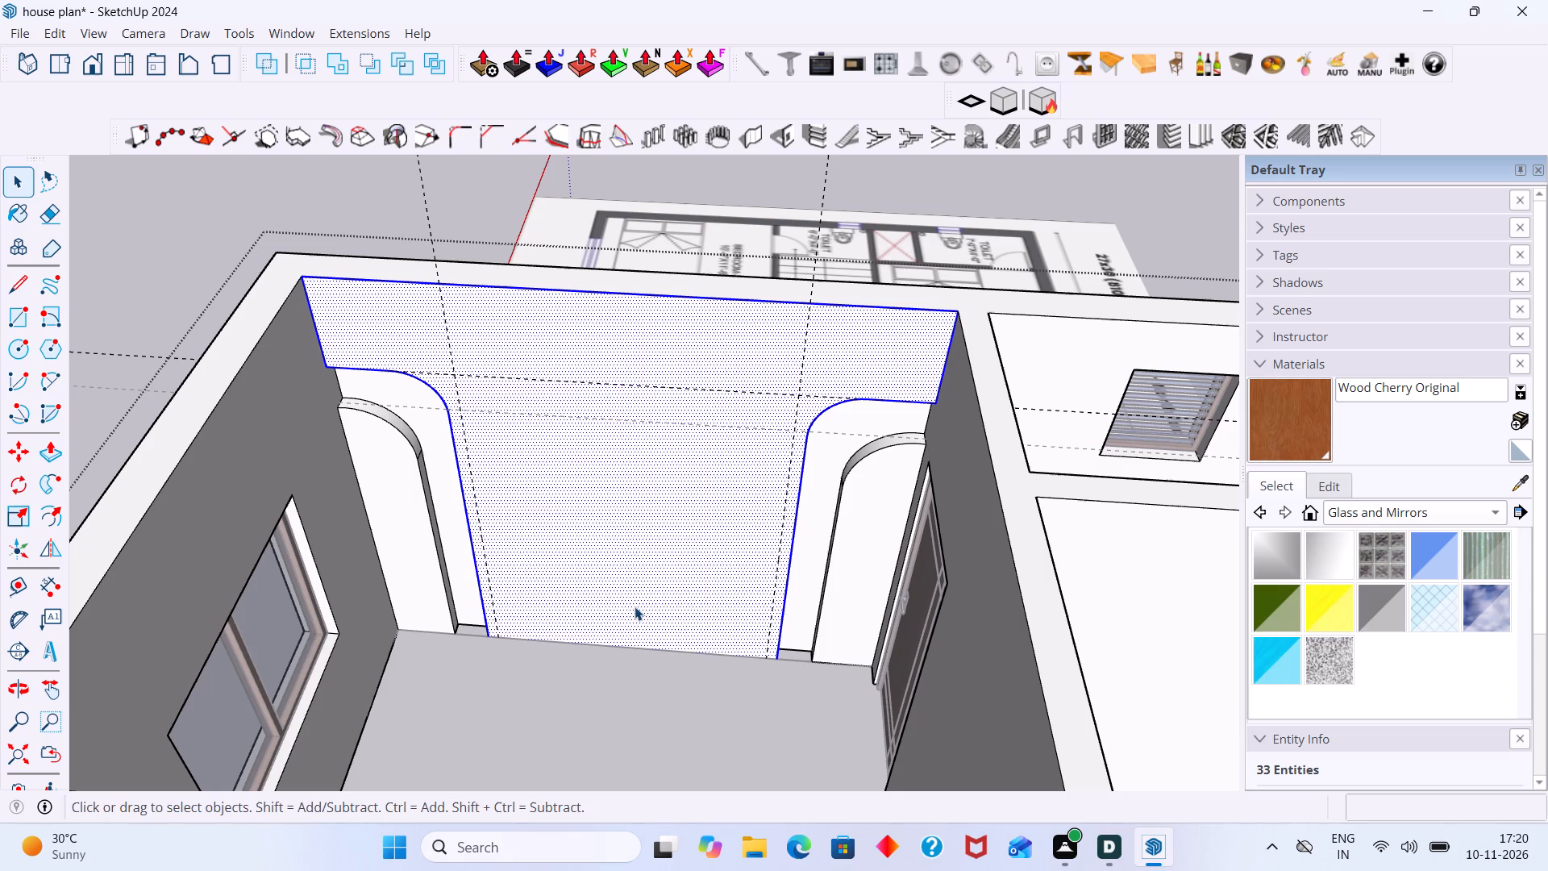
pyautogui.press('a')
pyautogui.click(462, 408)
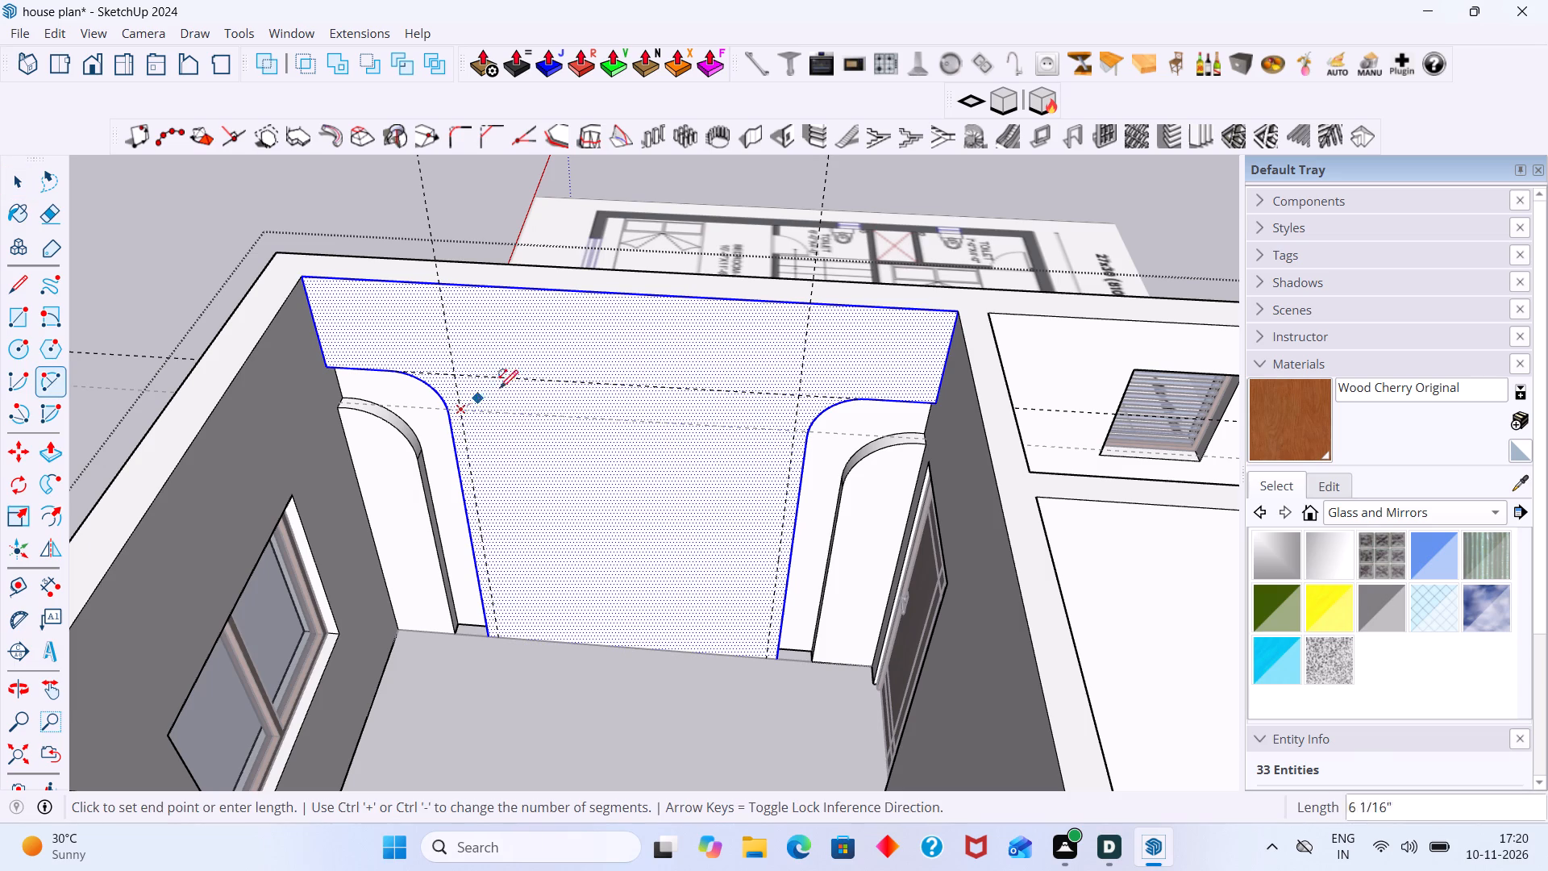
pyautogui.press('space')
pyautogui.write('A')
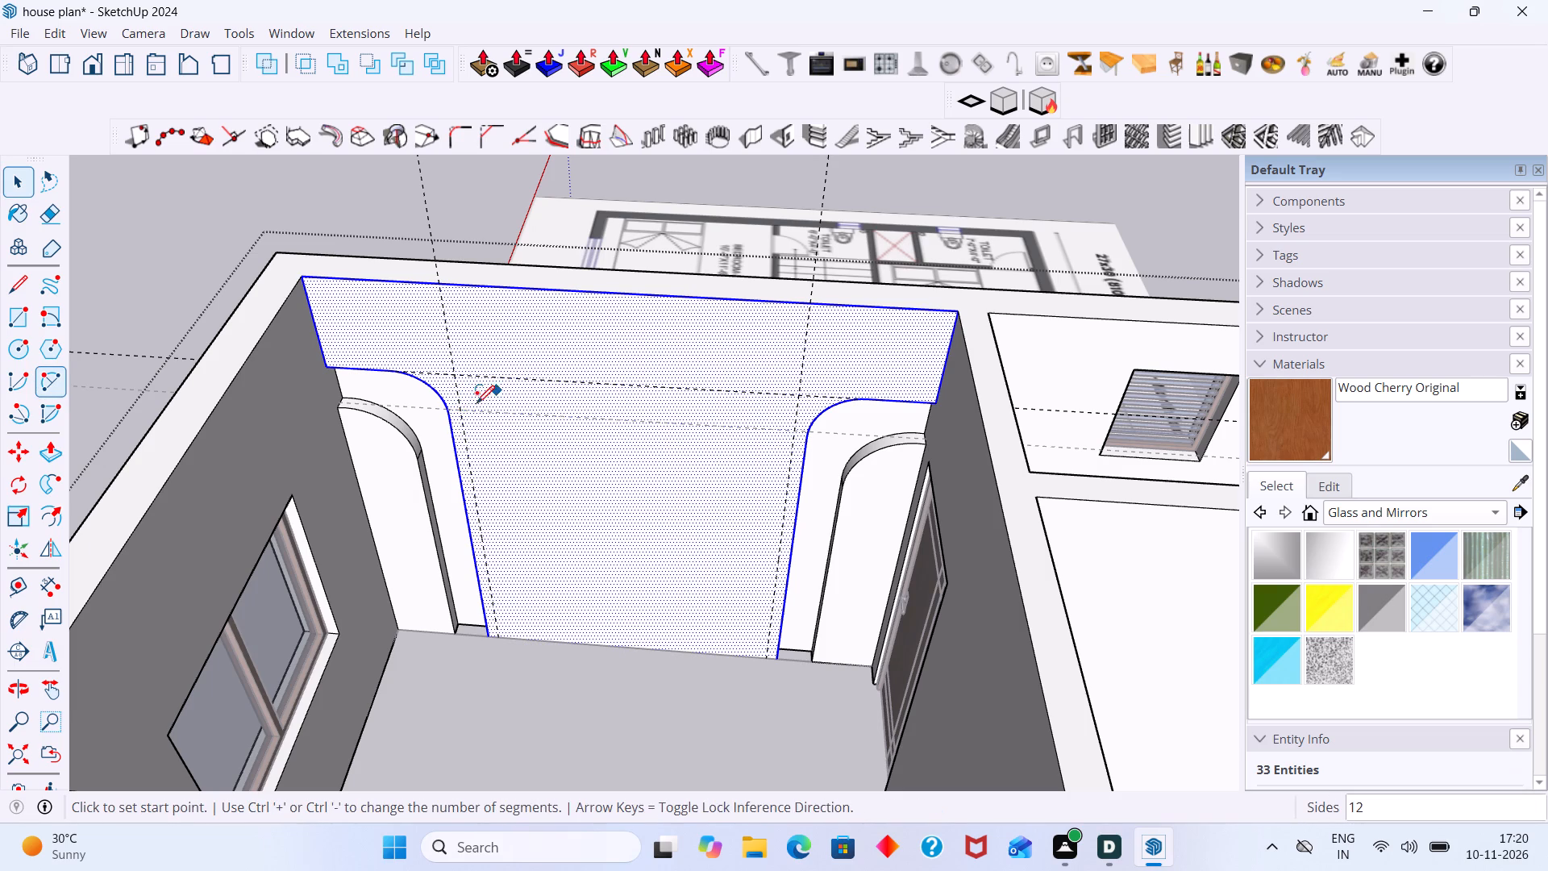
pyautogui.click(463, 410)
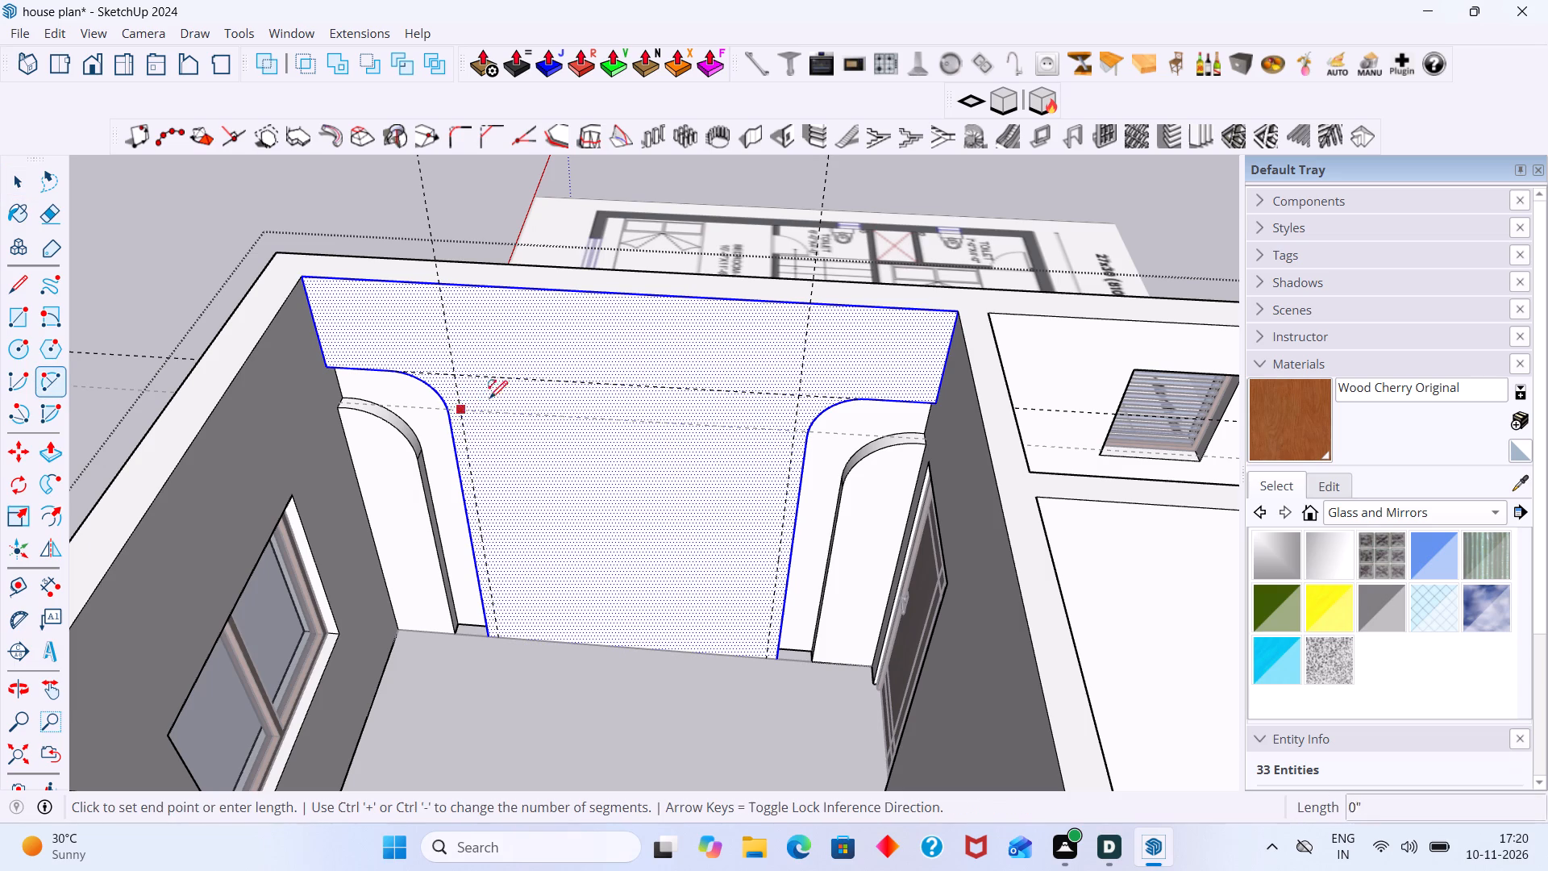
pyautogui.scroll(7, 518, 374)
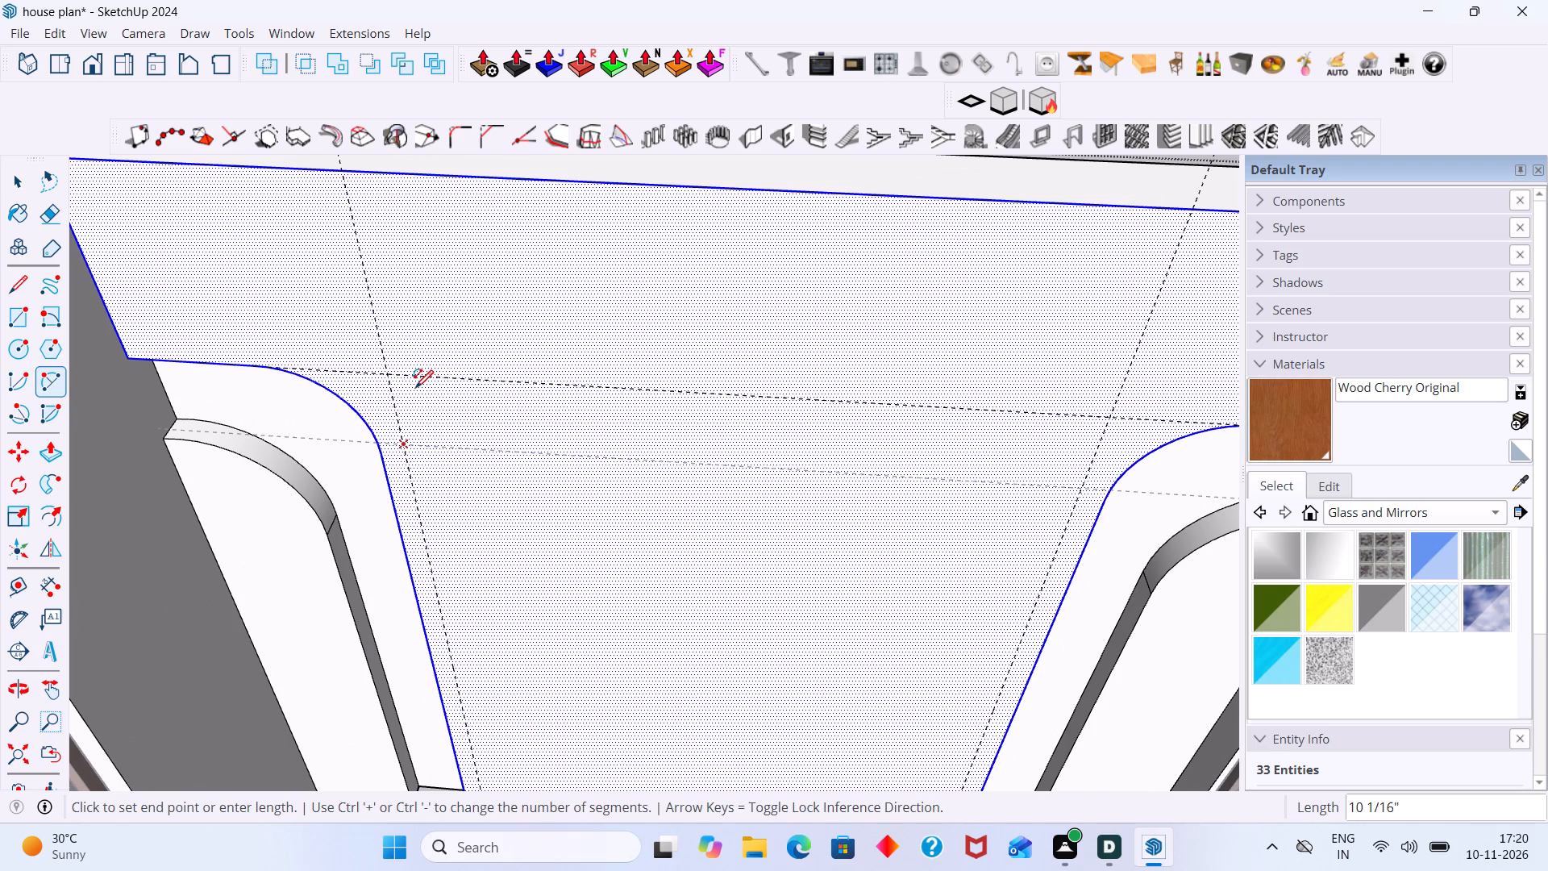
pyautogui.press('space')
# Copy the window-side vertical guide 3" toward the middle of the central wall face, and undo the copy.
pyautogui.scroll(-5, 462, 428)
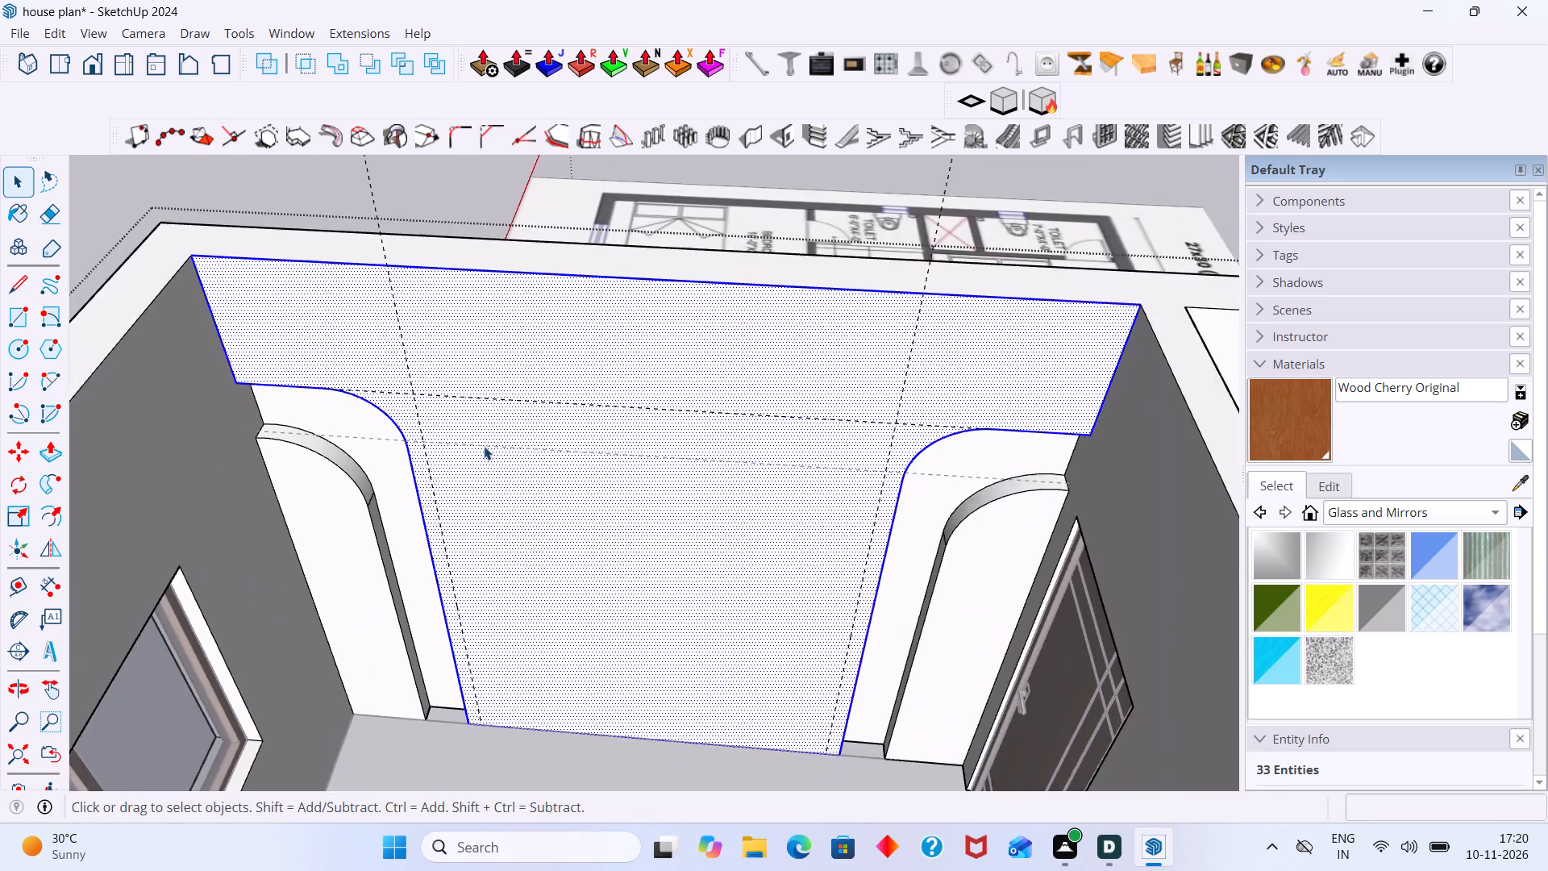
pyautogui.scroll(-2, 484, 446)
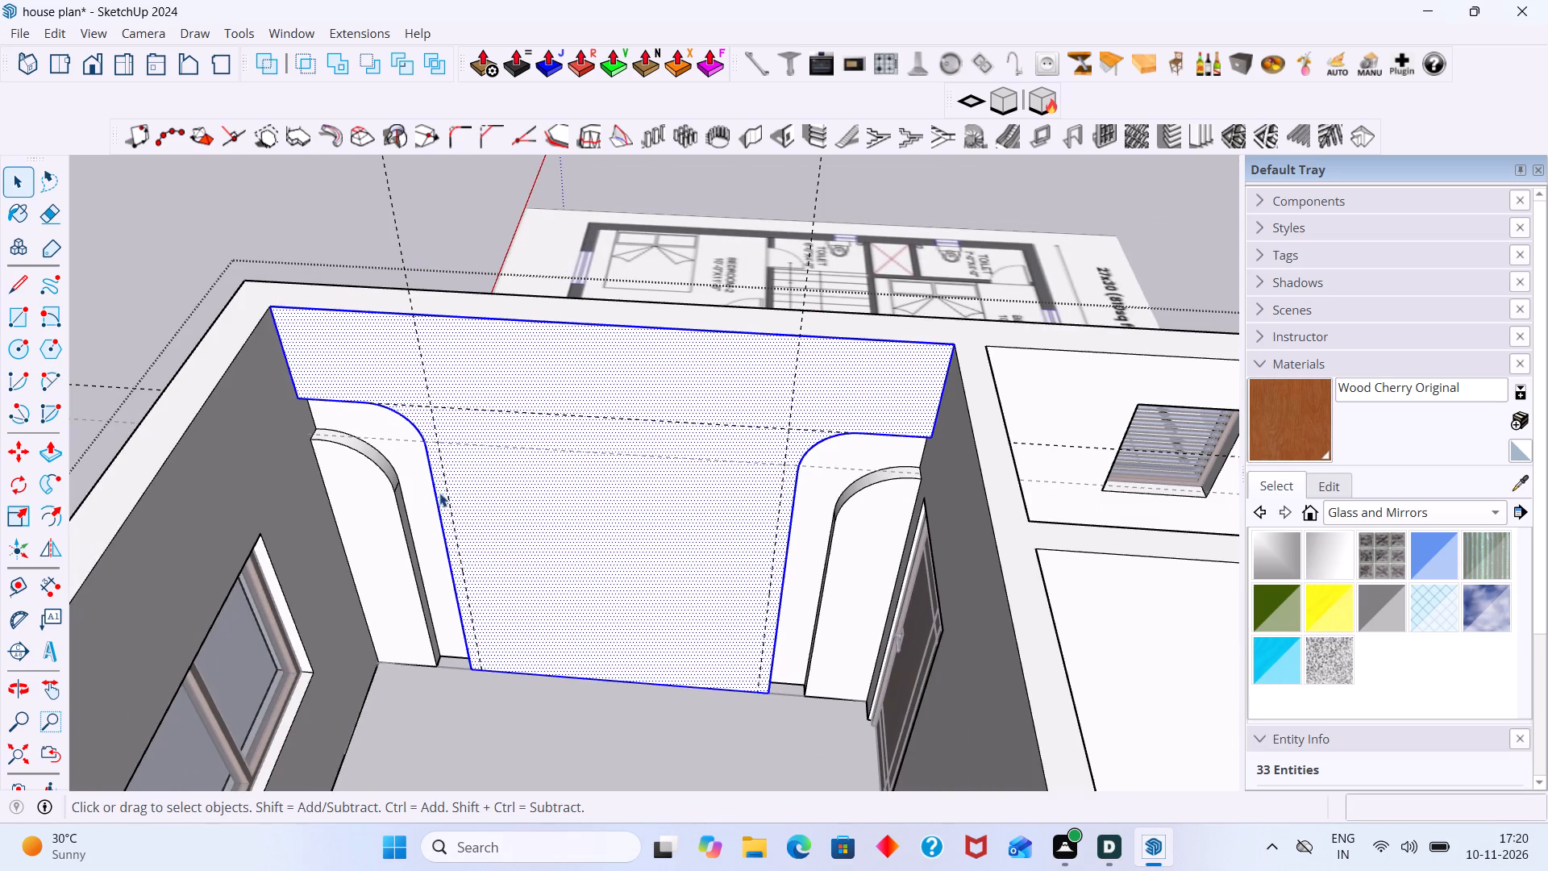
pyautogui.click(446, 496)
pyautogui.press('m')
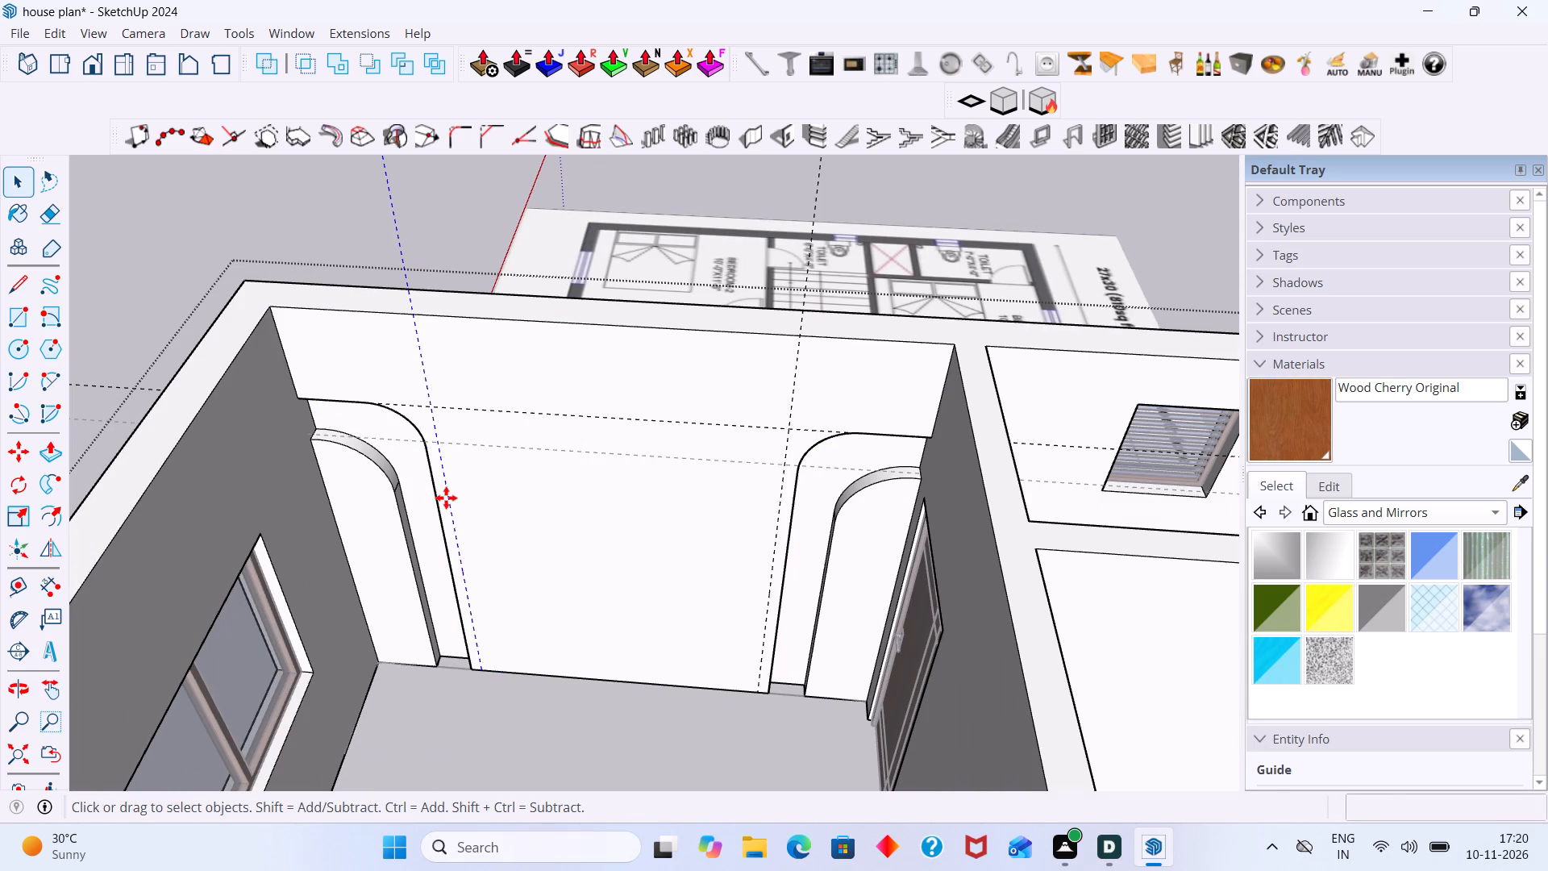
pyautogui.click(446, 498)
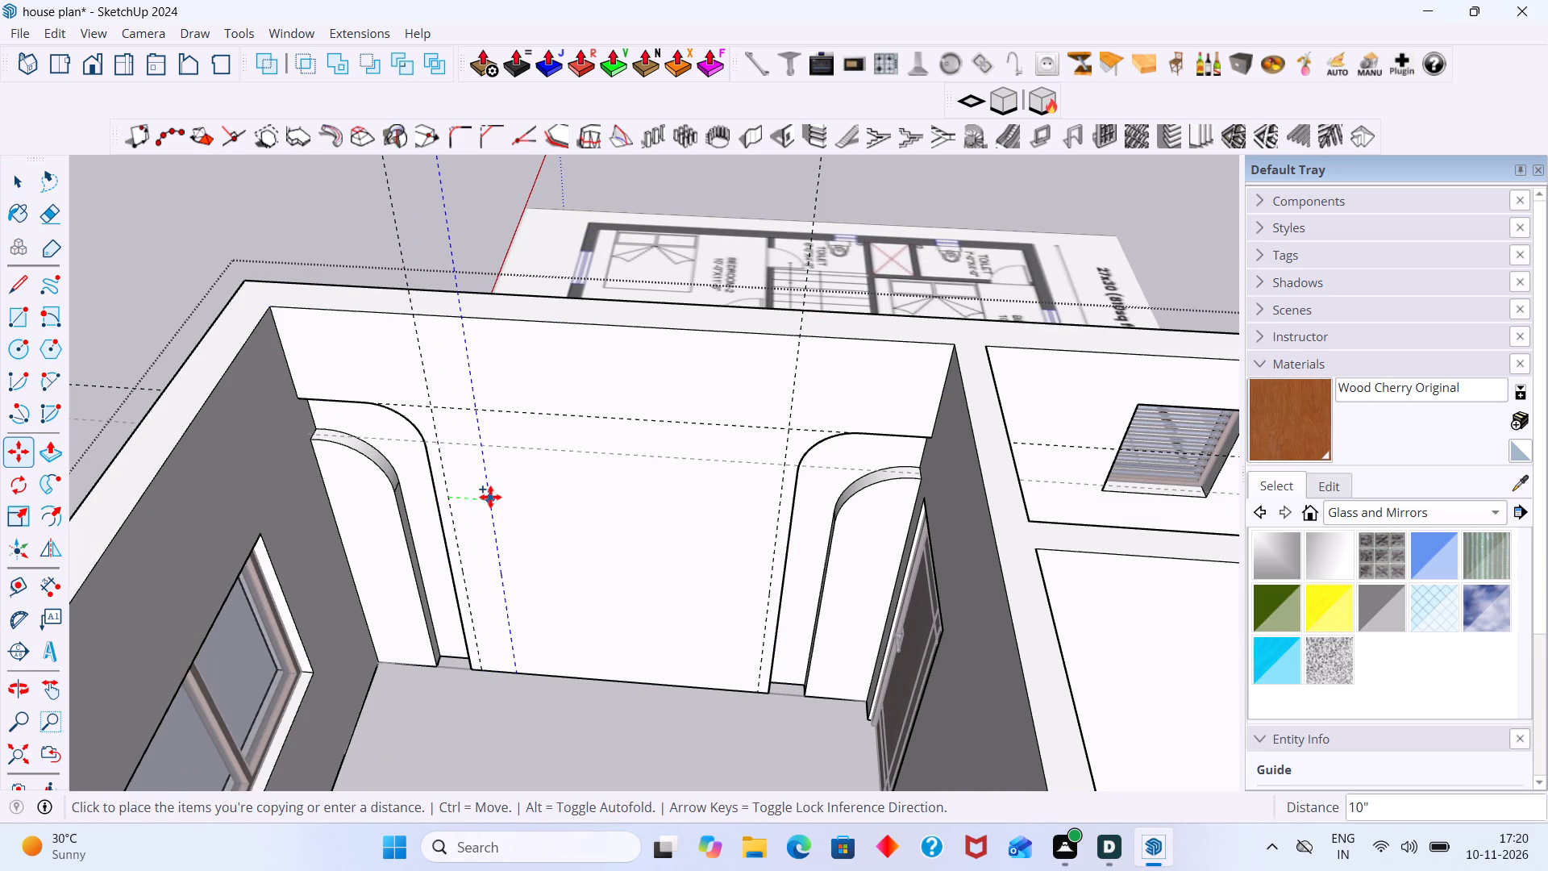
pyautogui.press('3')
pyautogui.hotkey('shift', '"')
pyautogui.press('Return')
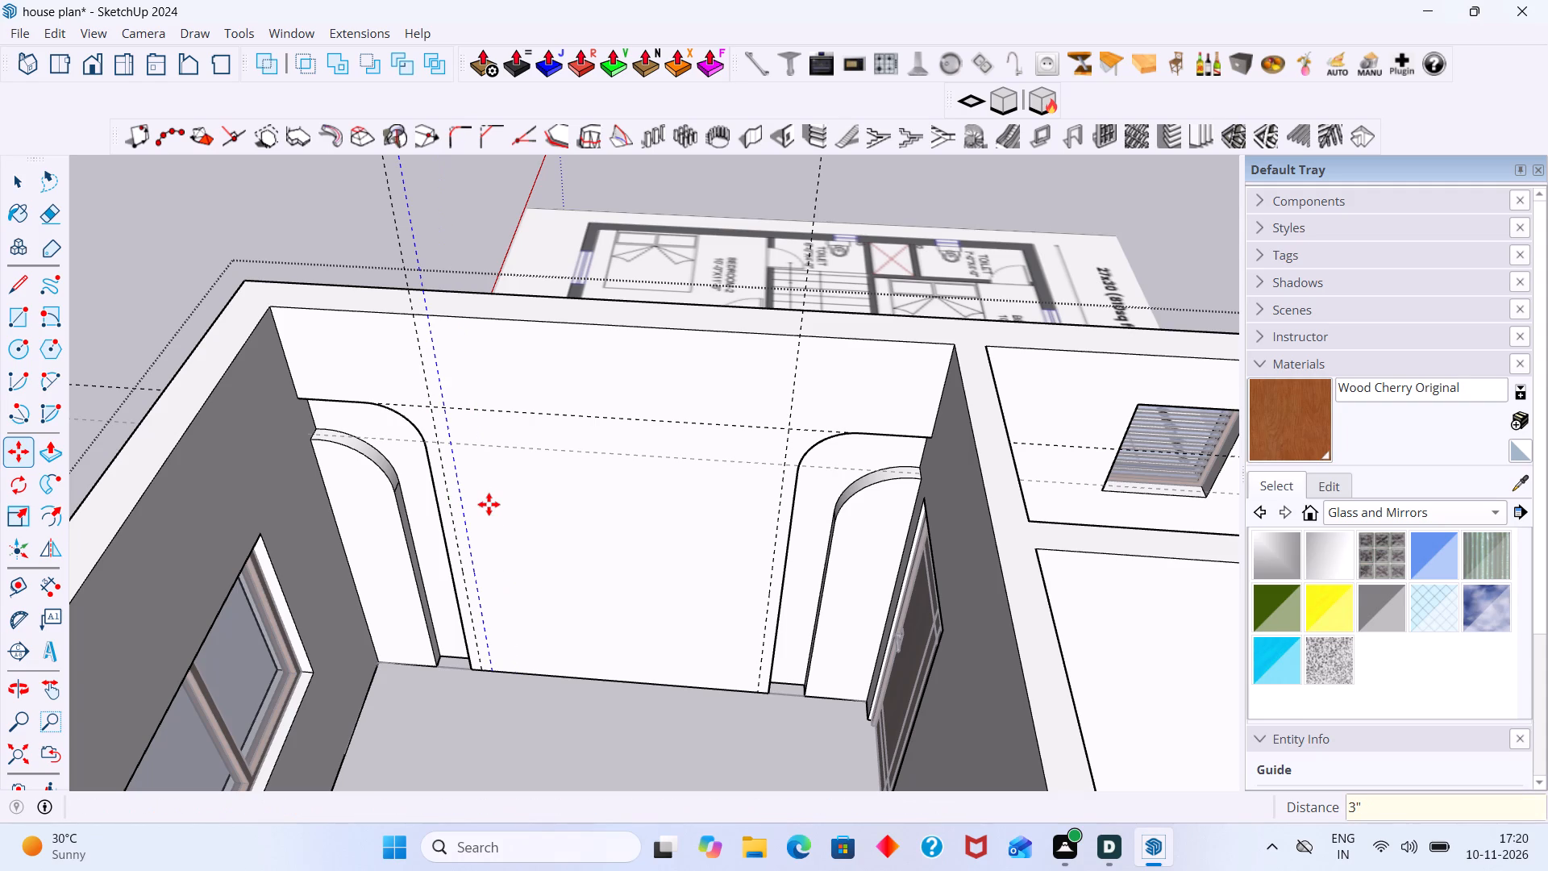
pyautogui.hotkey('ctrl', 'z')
# Copy the window-side vertical guide 1' toward the middle of the central wall face.
pyautogui.click(455, 528)
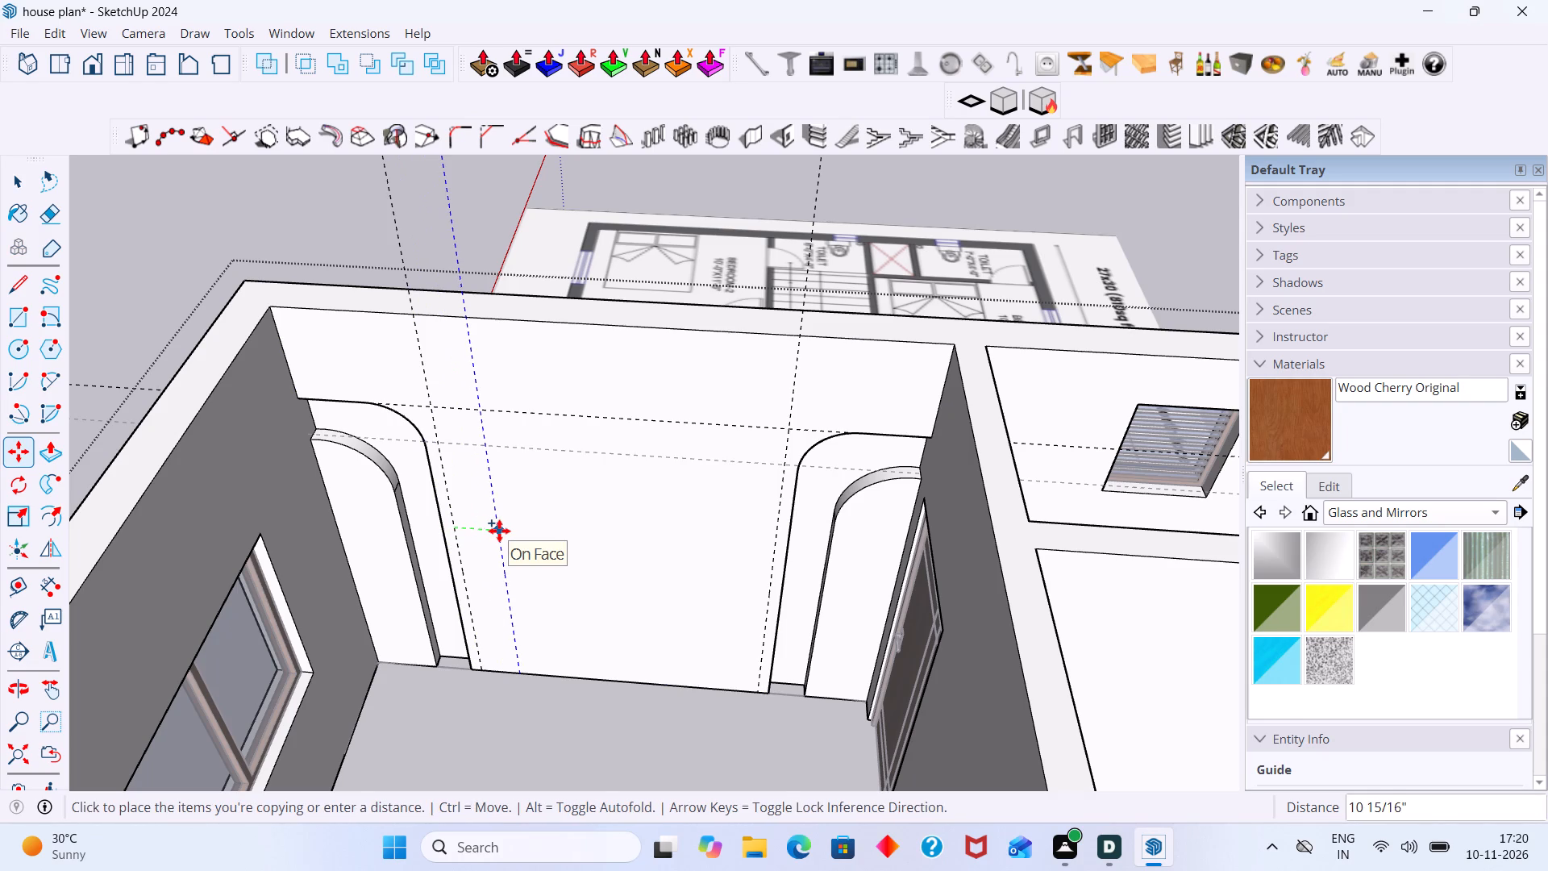
pyautogui.press('1')
pyautogui.press("'")
pyautogui.press('Return')
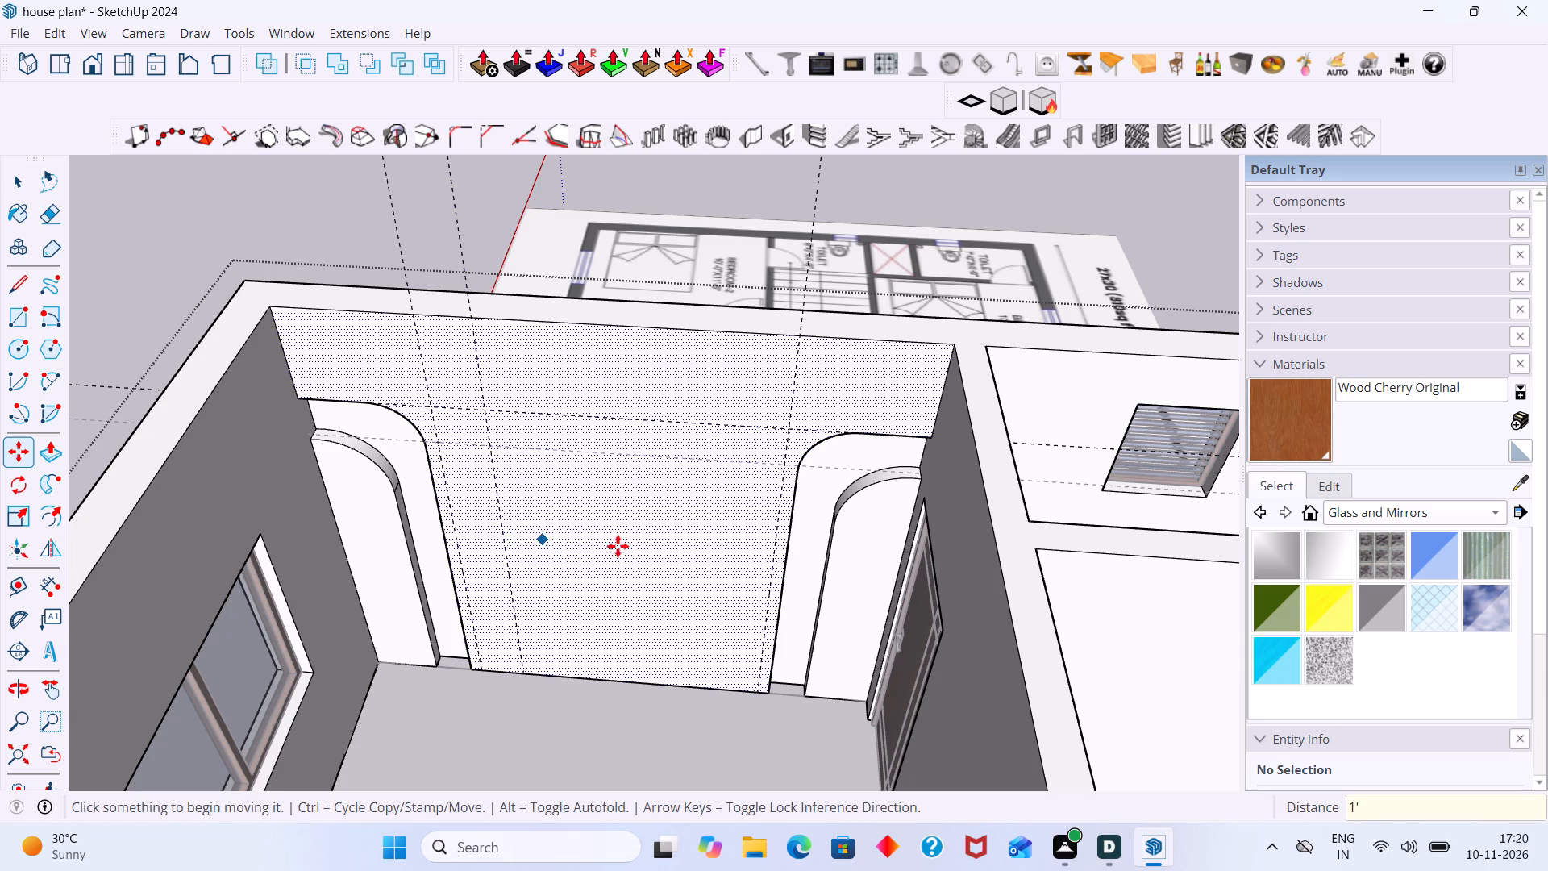
pyautogui.press('space')
# Copy the door-side vertical guide 1' toward the middle of the central wall face.
pyautogui.click(772, 565)
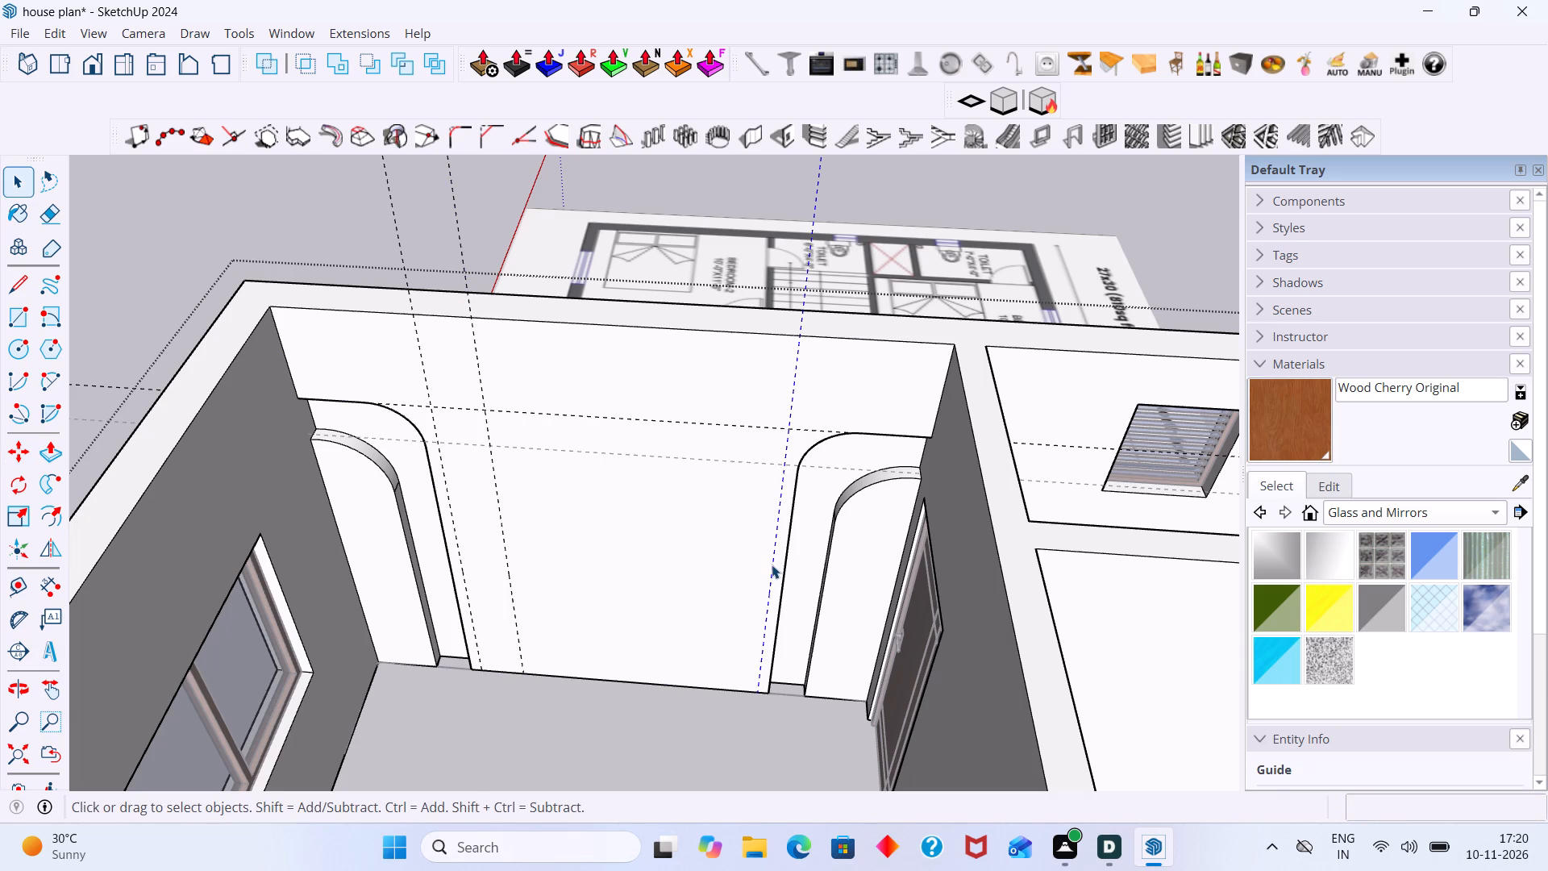
pyautogui.press('m')
pyautogui.moveTo(771, 565); pyautogui.dragTo(761, 566)
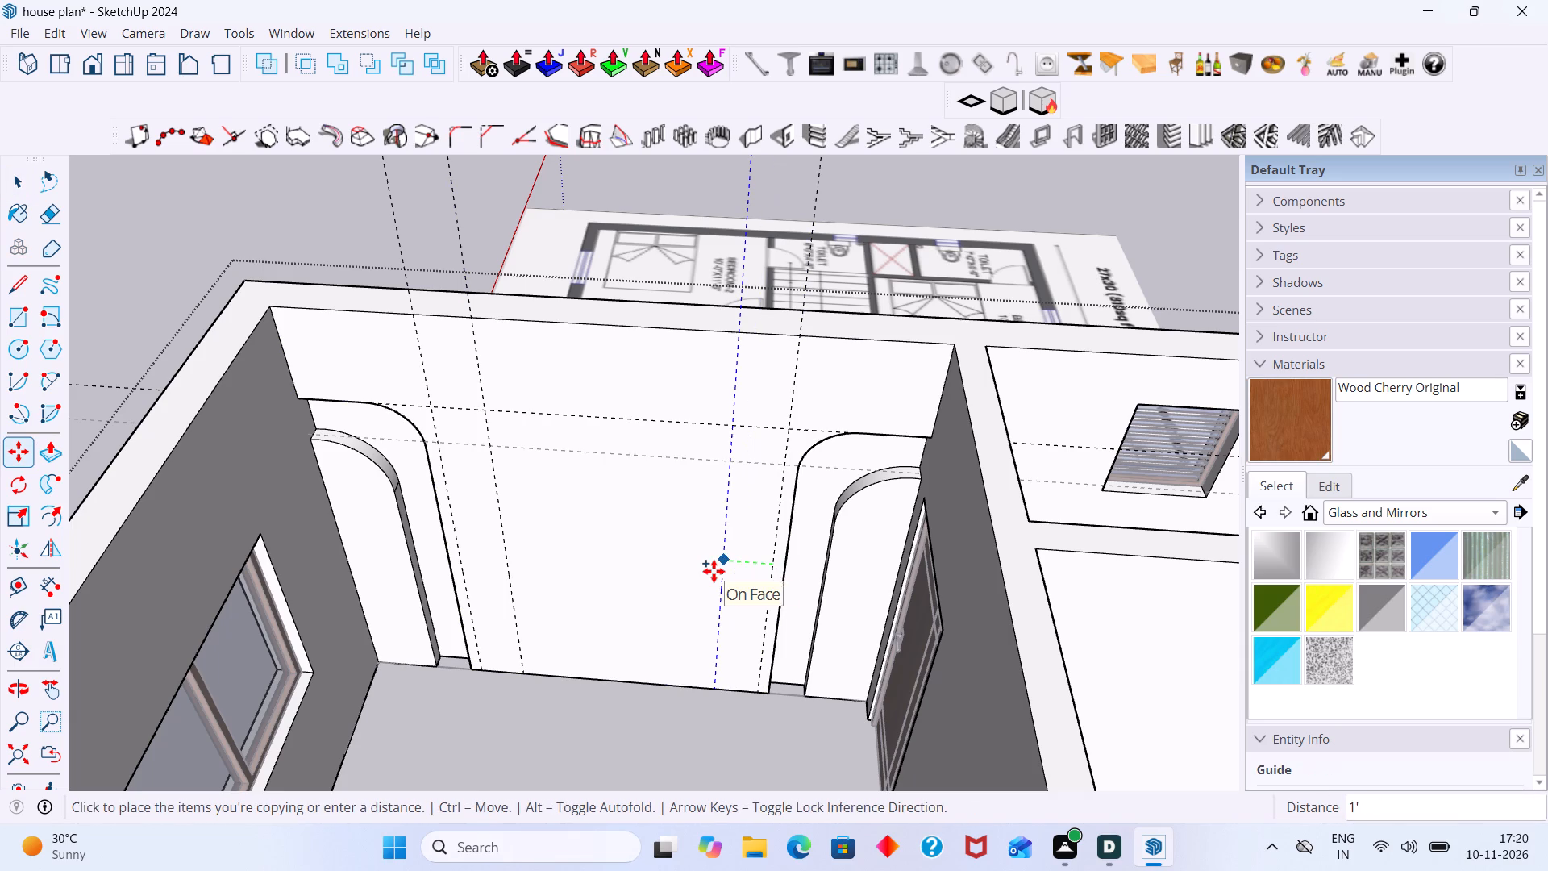
pyautogui.write("1'")
pyautogui.press('Return')
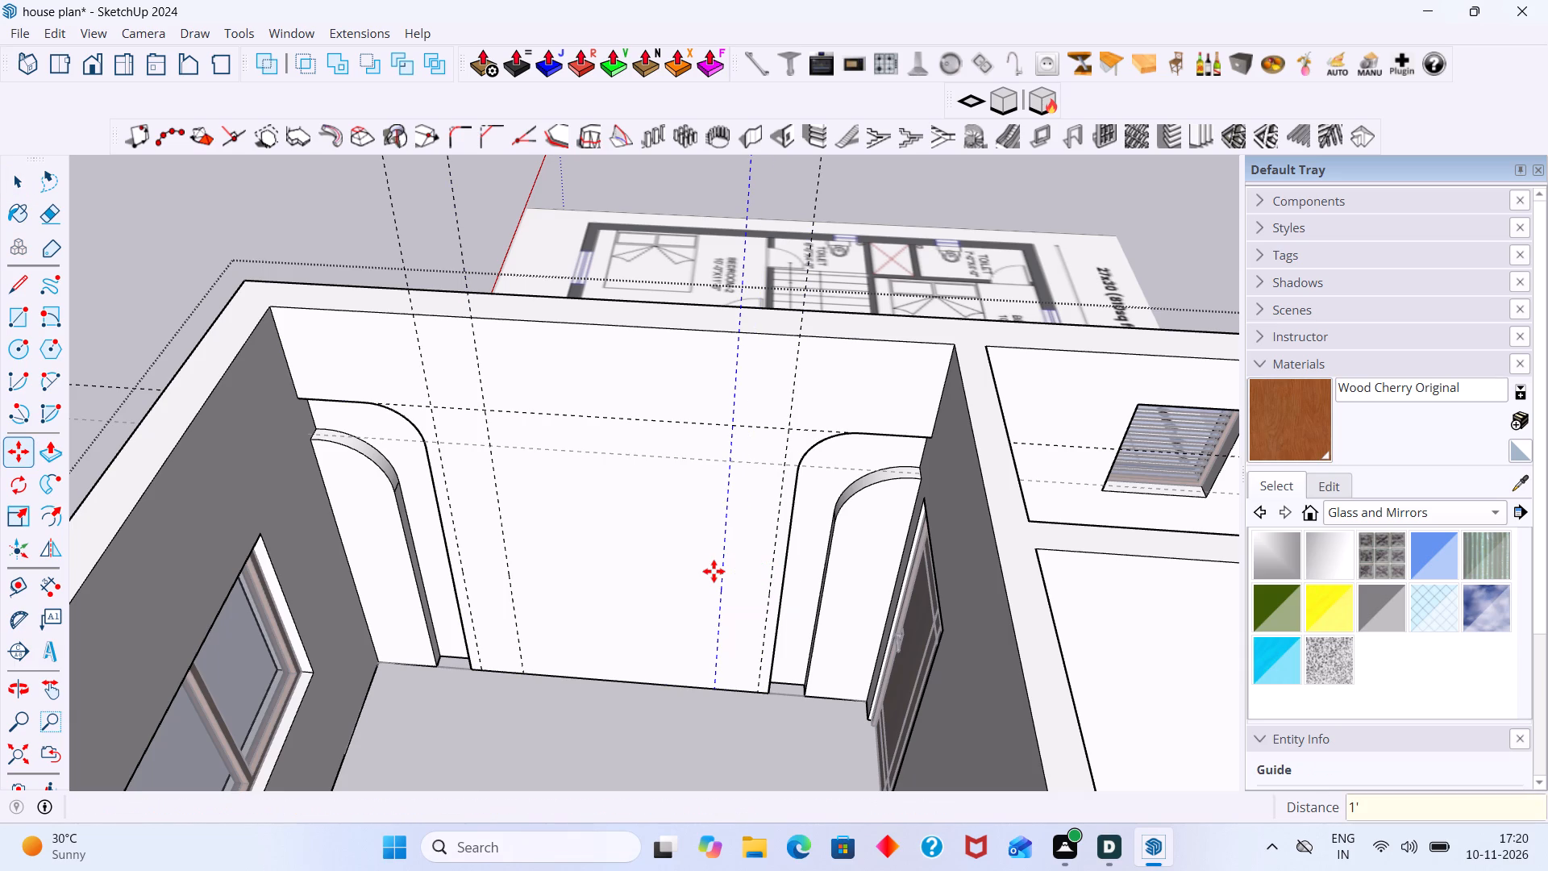
pyautogui.press('space')
# Draw the central panel's window-side corner arc between the outer-lower and inner-upper guide intersections, with a bulge of about 3 15/16".
pyautogui.scroll(-2, 591, 560)
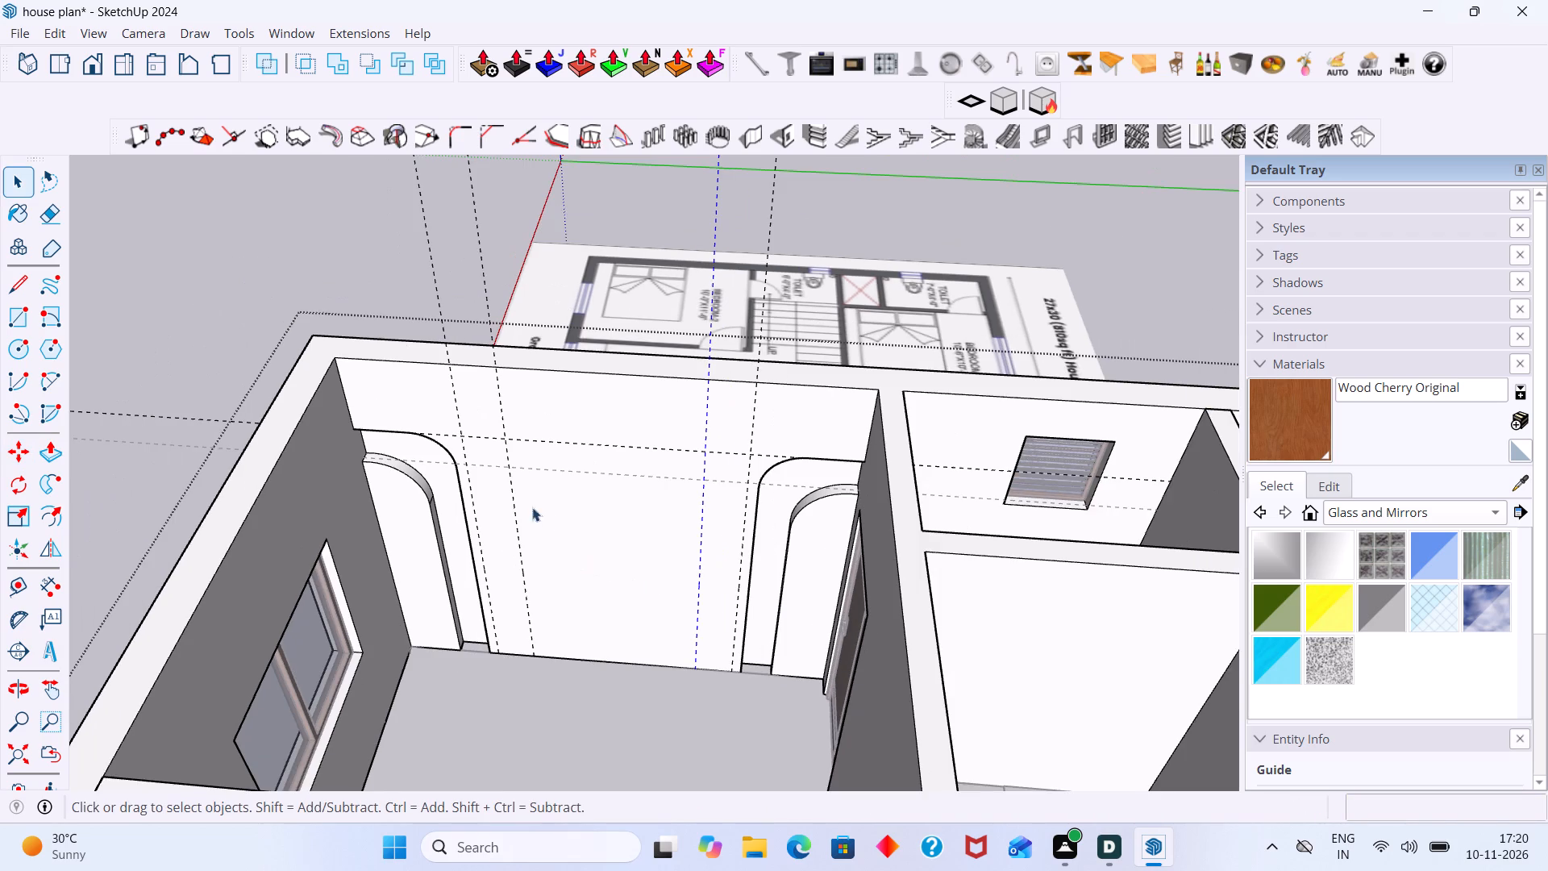
pyautogui.moveTo(531, 507); pyautogui.dragTo(574, 487, button='middle')
pyautogui.scroll(6, 514, 469)
pyautogui.moveTo(504, 460); pyautogui.dragTo(730, 519, button='middle')
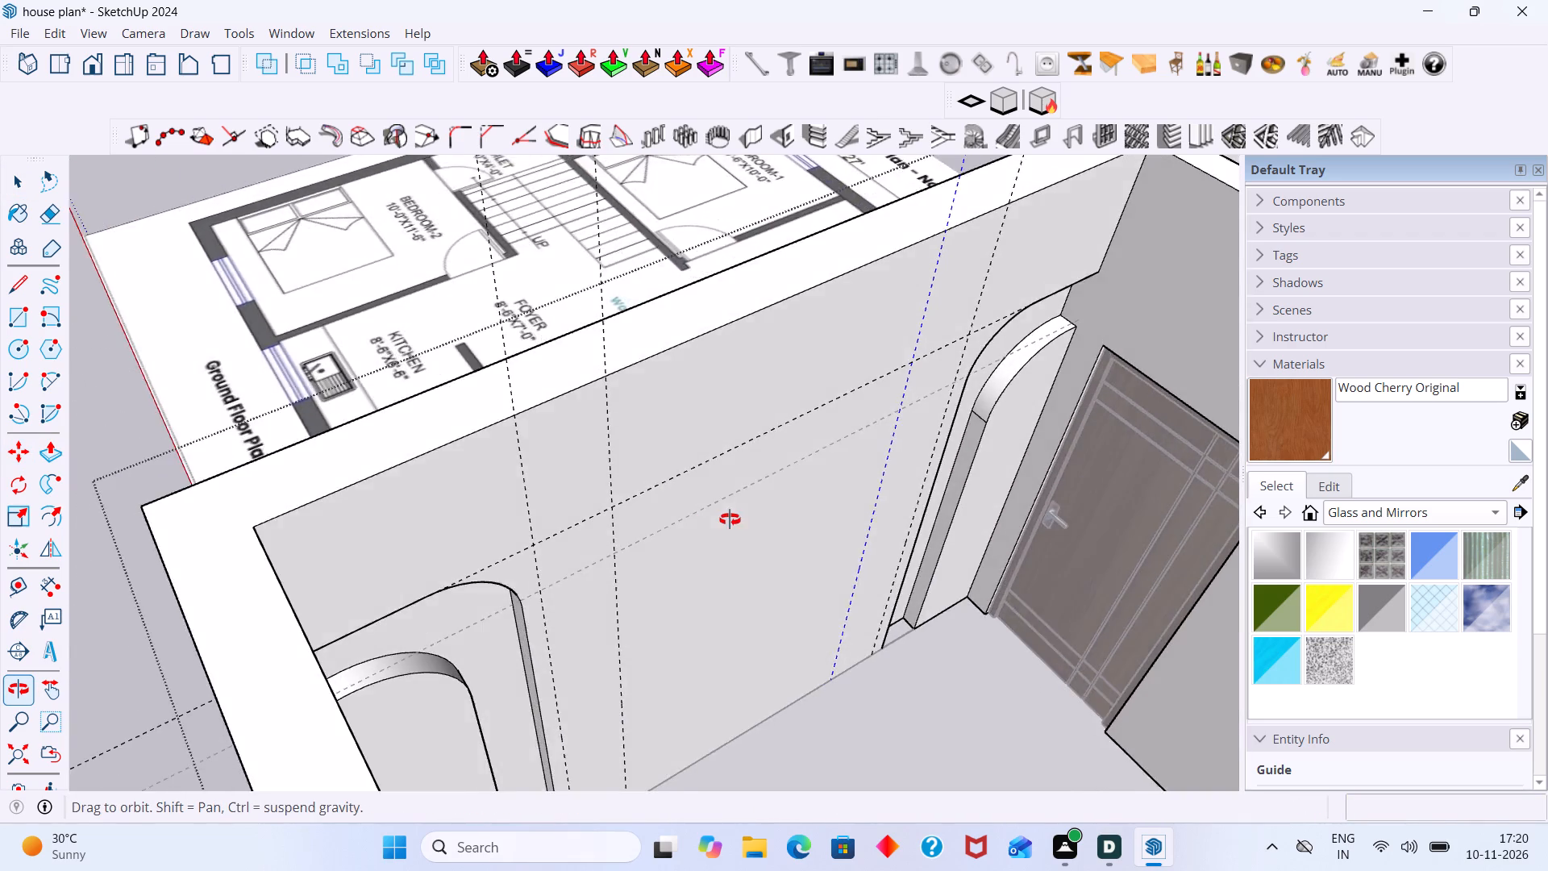
pyautogui.moveTo(730, 519); pyautogui.dragTo(606, 476, button='middle')
pyautogui.press('a')
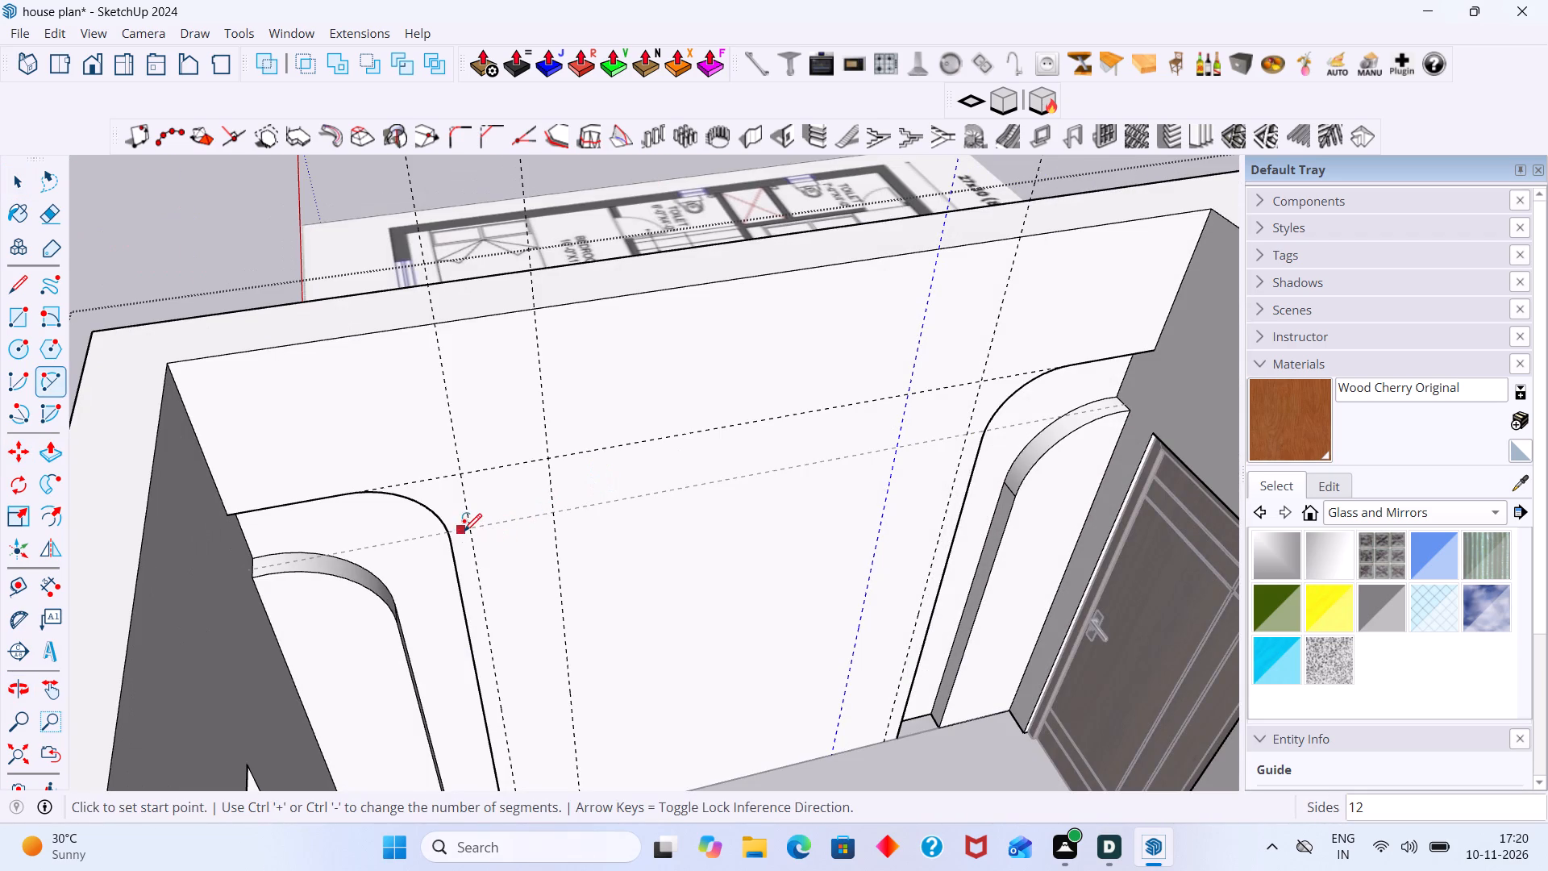
pyautogui.click(466, 530)
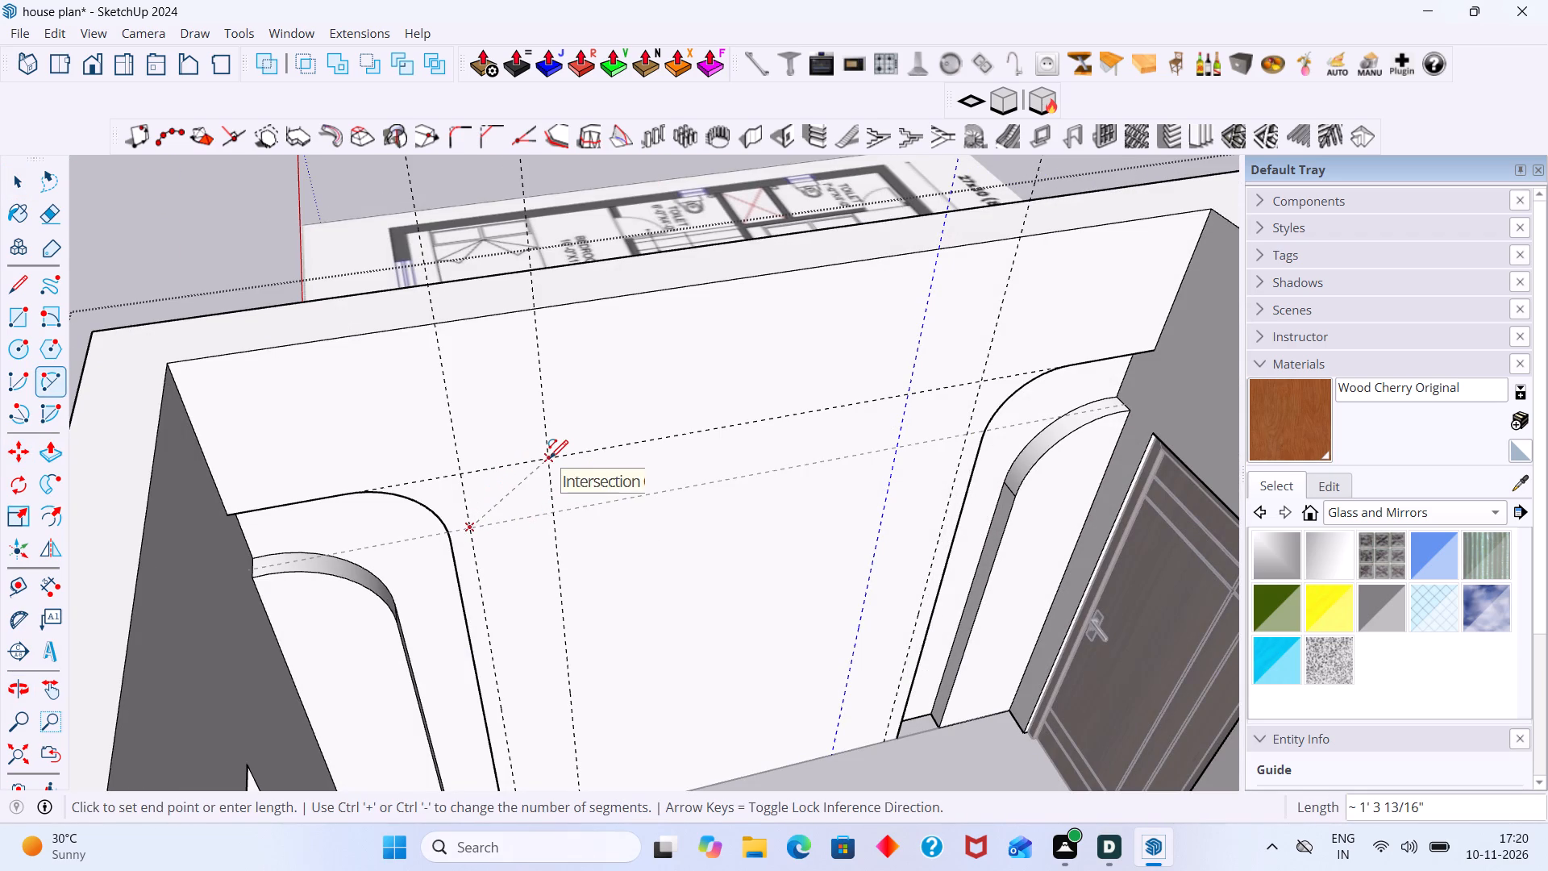
pyautogui.click(550, 458)
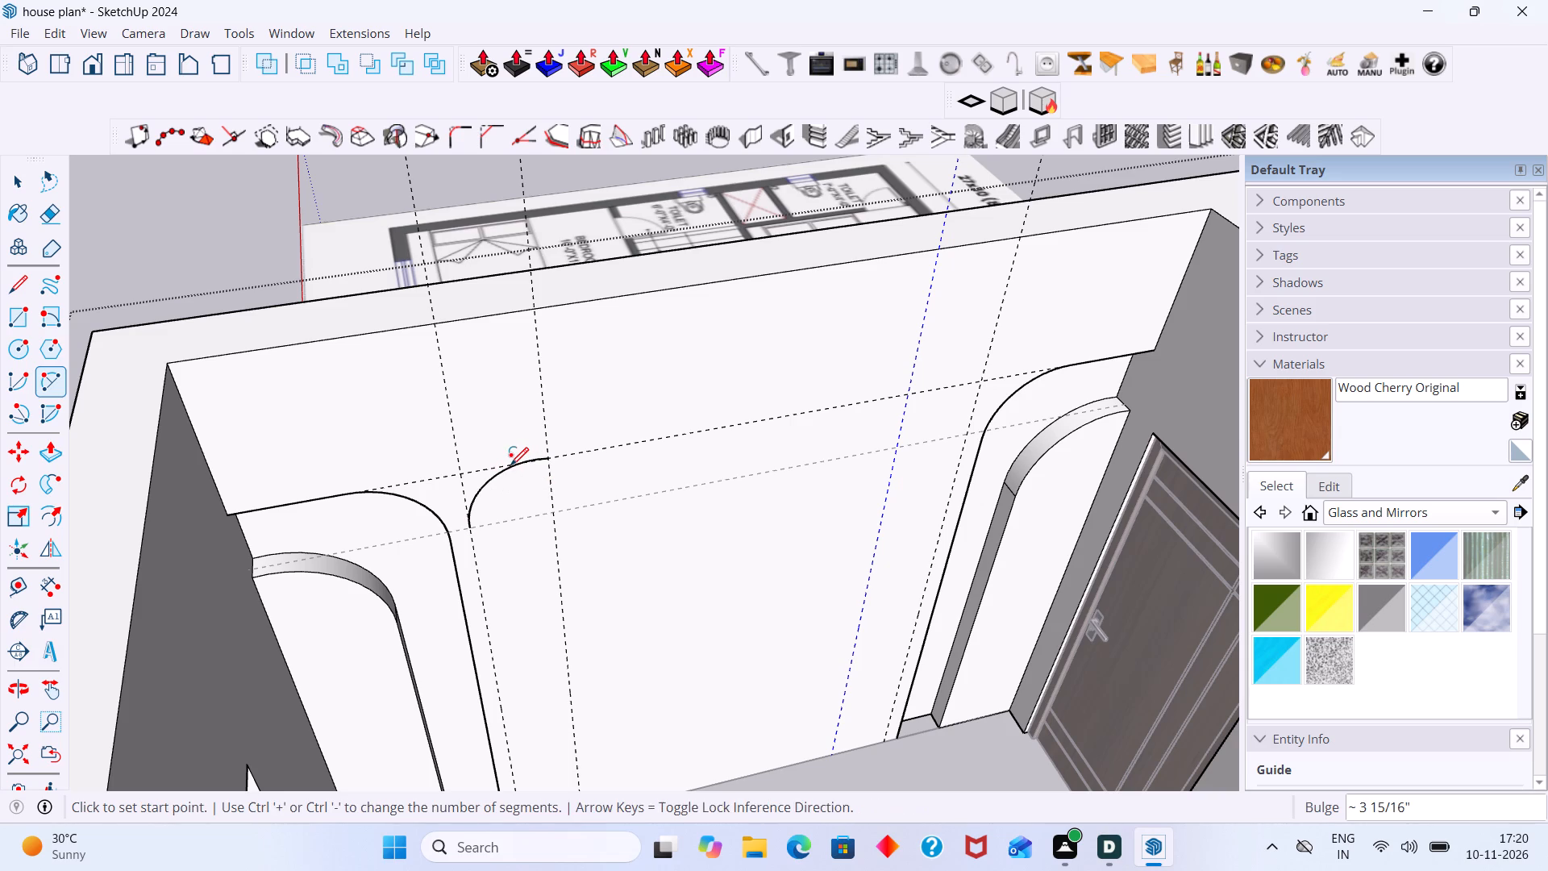
# Draw the matching door-side corner arc between its outer-lower and inner-upper guide intersections, with a bulge of about 3 15/16".
pyautogui.click(967, 435)
pyautogui.click(911, 396)
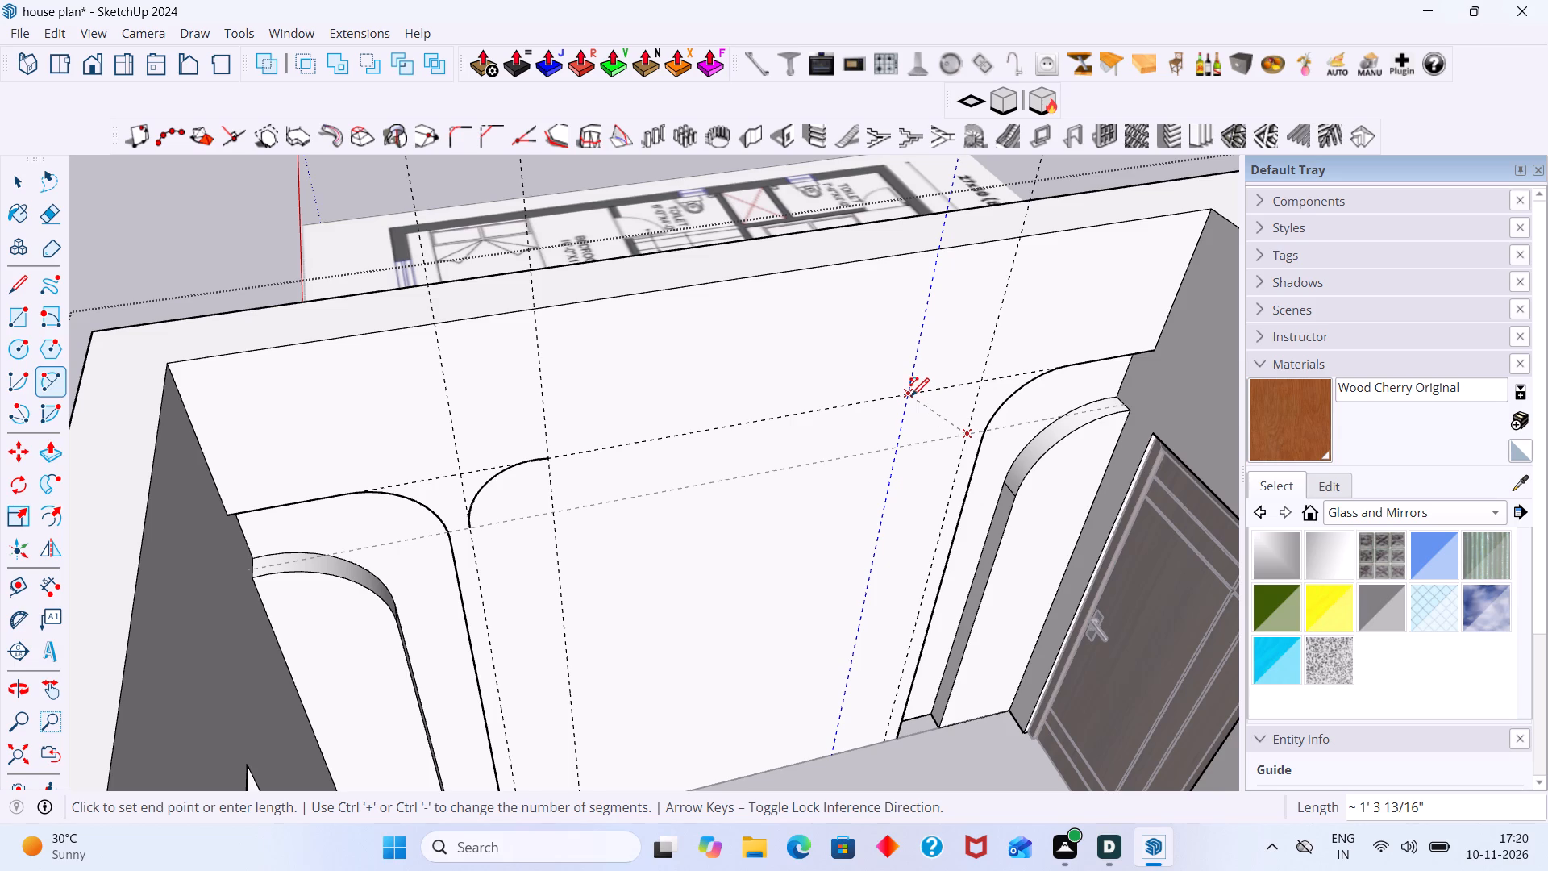
pyautogui.click(954, 387)
pyautogui.press('space')
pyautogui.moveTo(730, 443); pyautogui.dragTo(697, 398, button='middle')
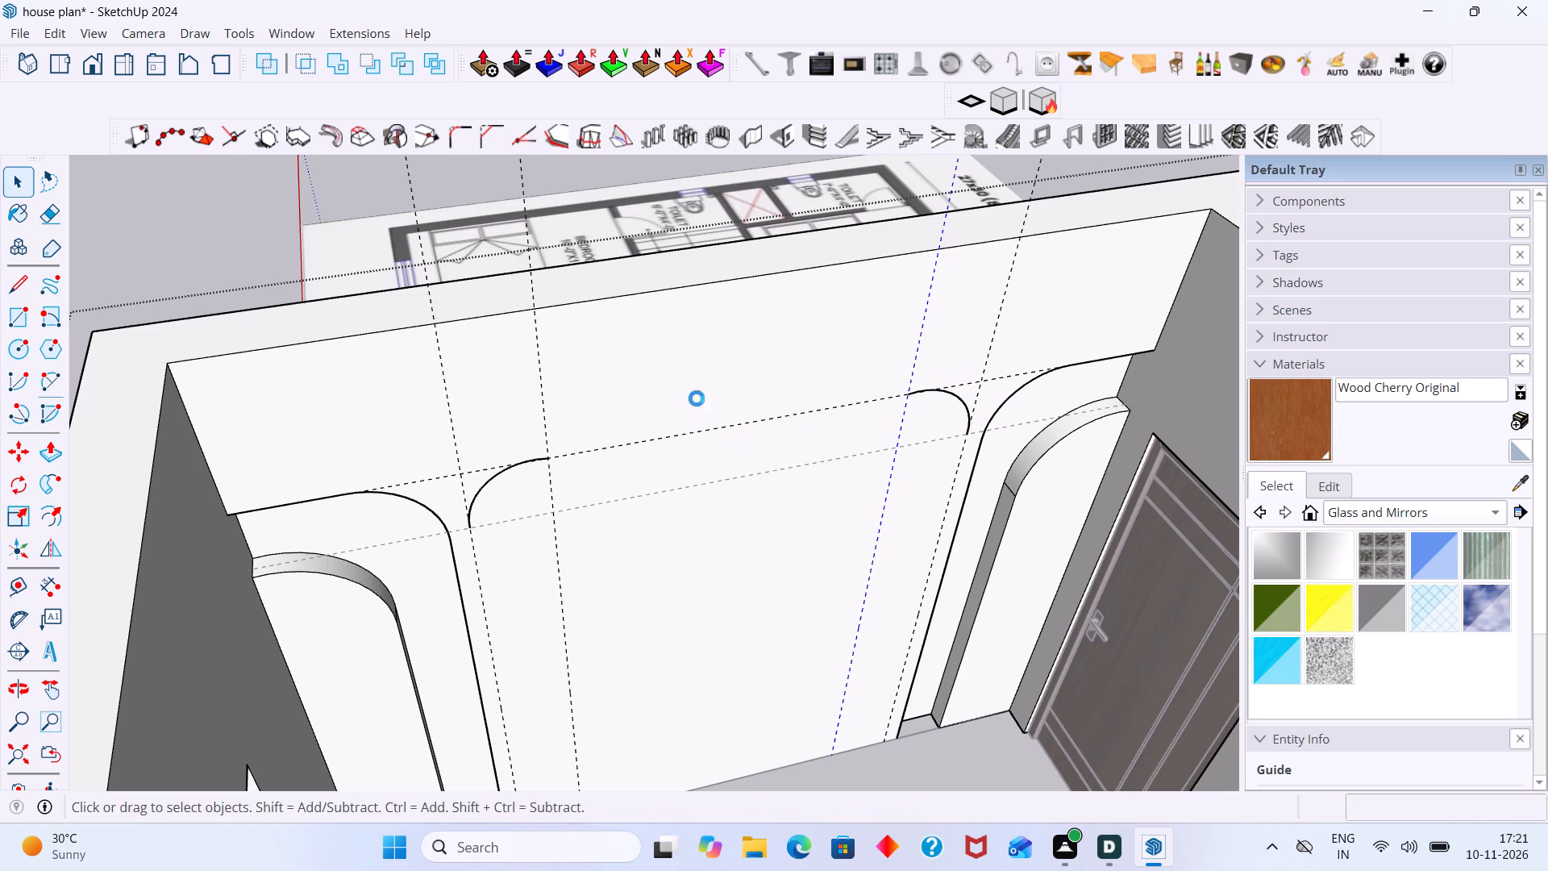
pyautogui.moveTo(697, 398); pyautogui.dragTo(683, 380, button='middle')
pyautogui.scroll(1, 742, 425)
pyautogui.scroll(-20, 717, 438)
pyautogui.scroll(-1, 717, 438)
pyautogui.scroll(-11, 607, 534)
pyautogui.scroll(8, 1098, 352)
# Delete the central panel's door-side corner arc.
pyautogui.scroll(2, 963, 400)
pyautogui.click(891, 437)
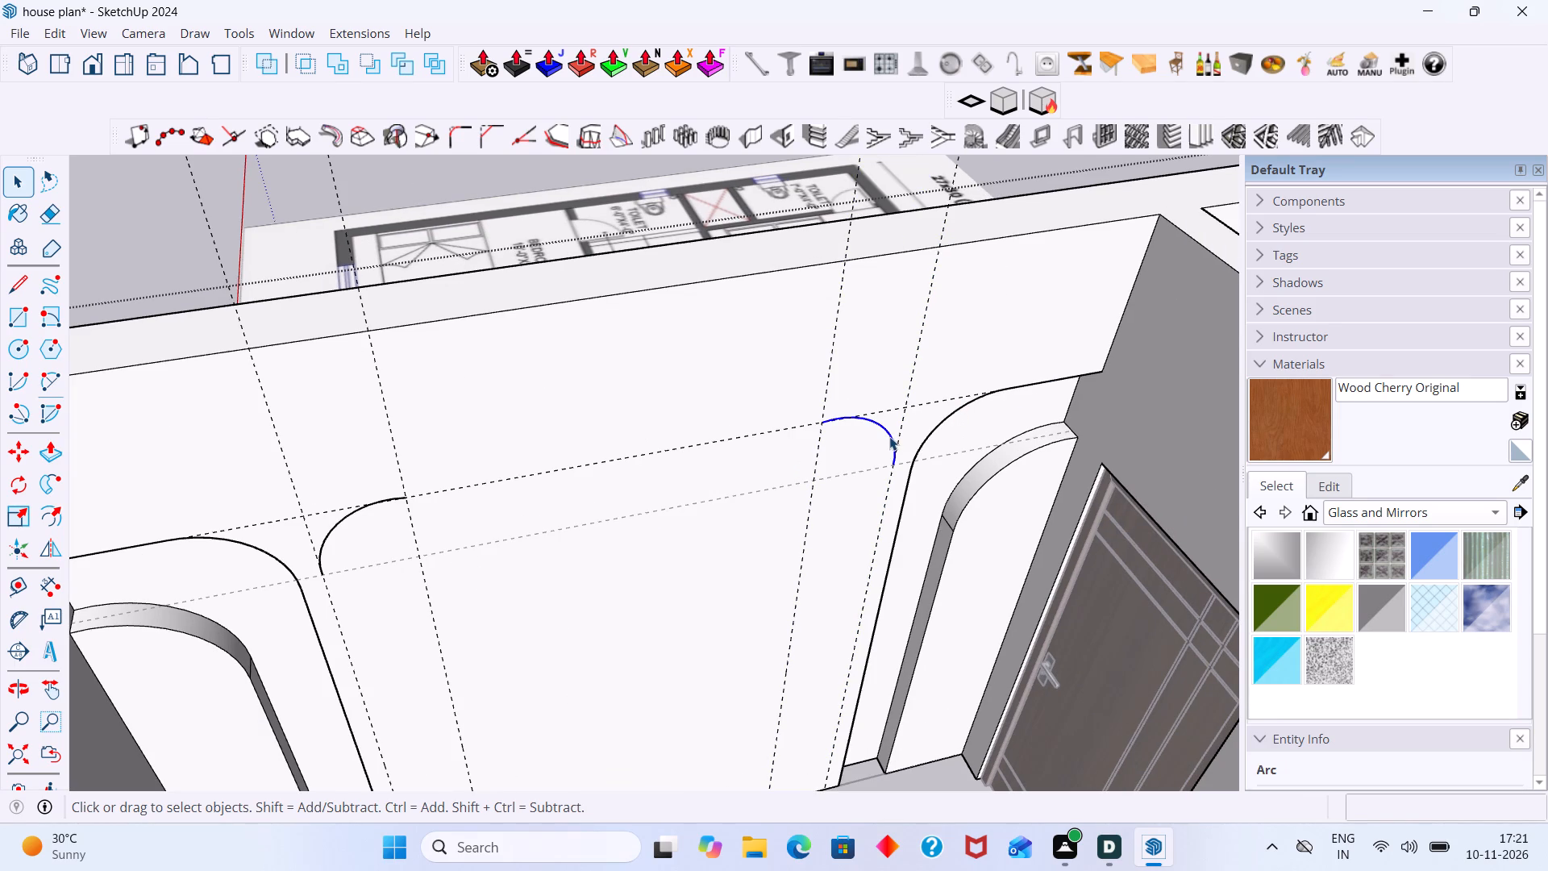
pyautogui.press('Delete')
# Draw a vertical centre line on the niche wall face from the midpoint of its top edge down to the floor edge.
pyautogui.click(350, 516)
pyautogui.scroll(-8, 355, 515)
pyautogui.moveTo(480, 506); pyautogui.dragTo(476, 492, button='middle')
pyautogui.press('space')
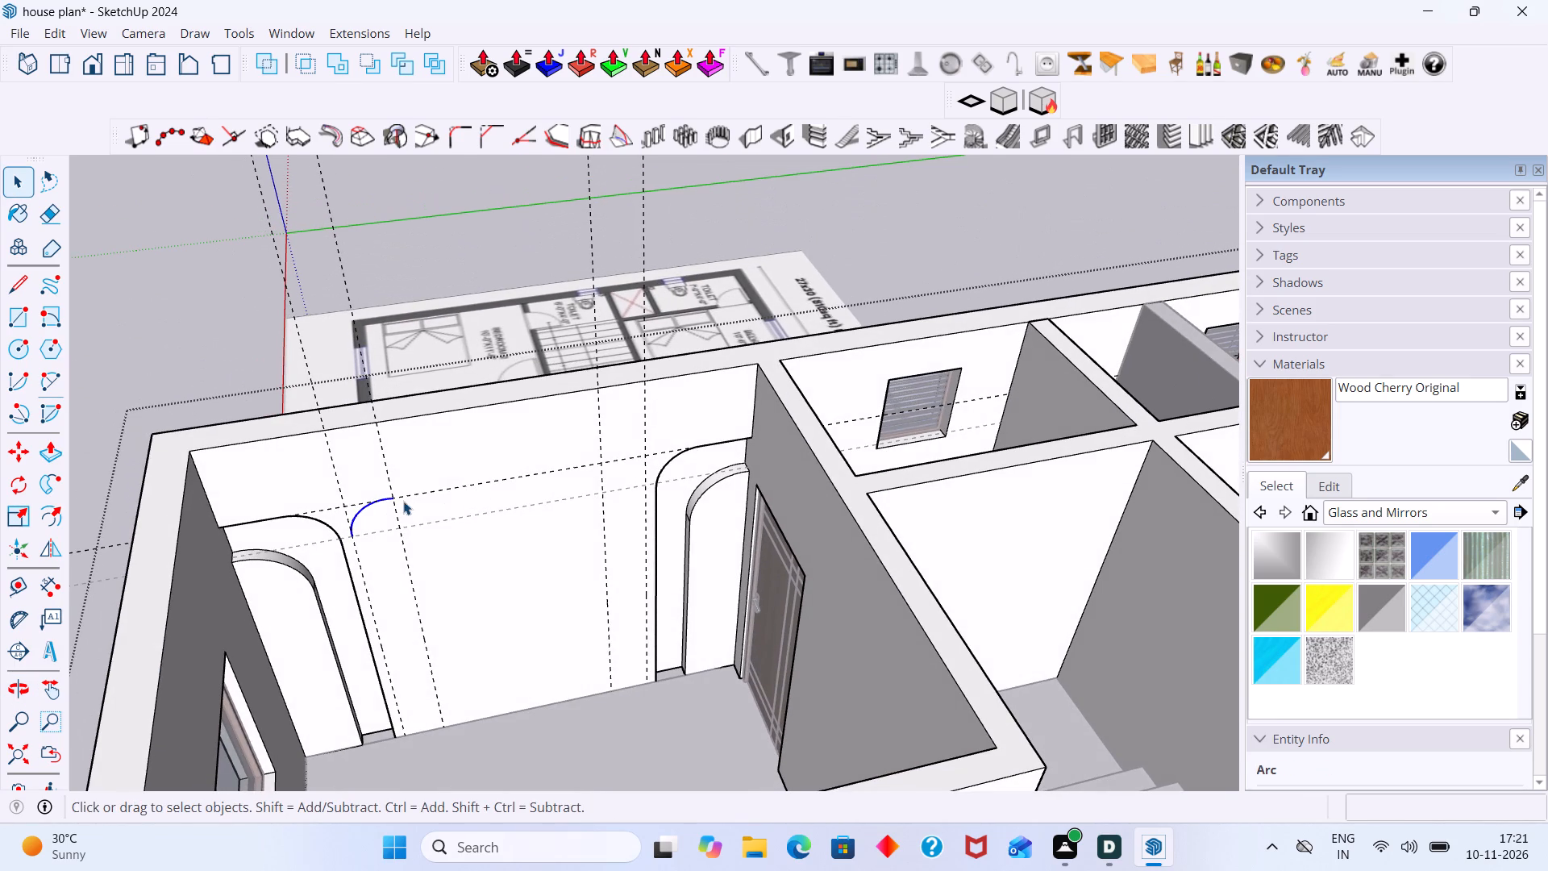
pyautogui.press('l')
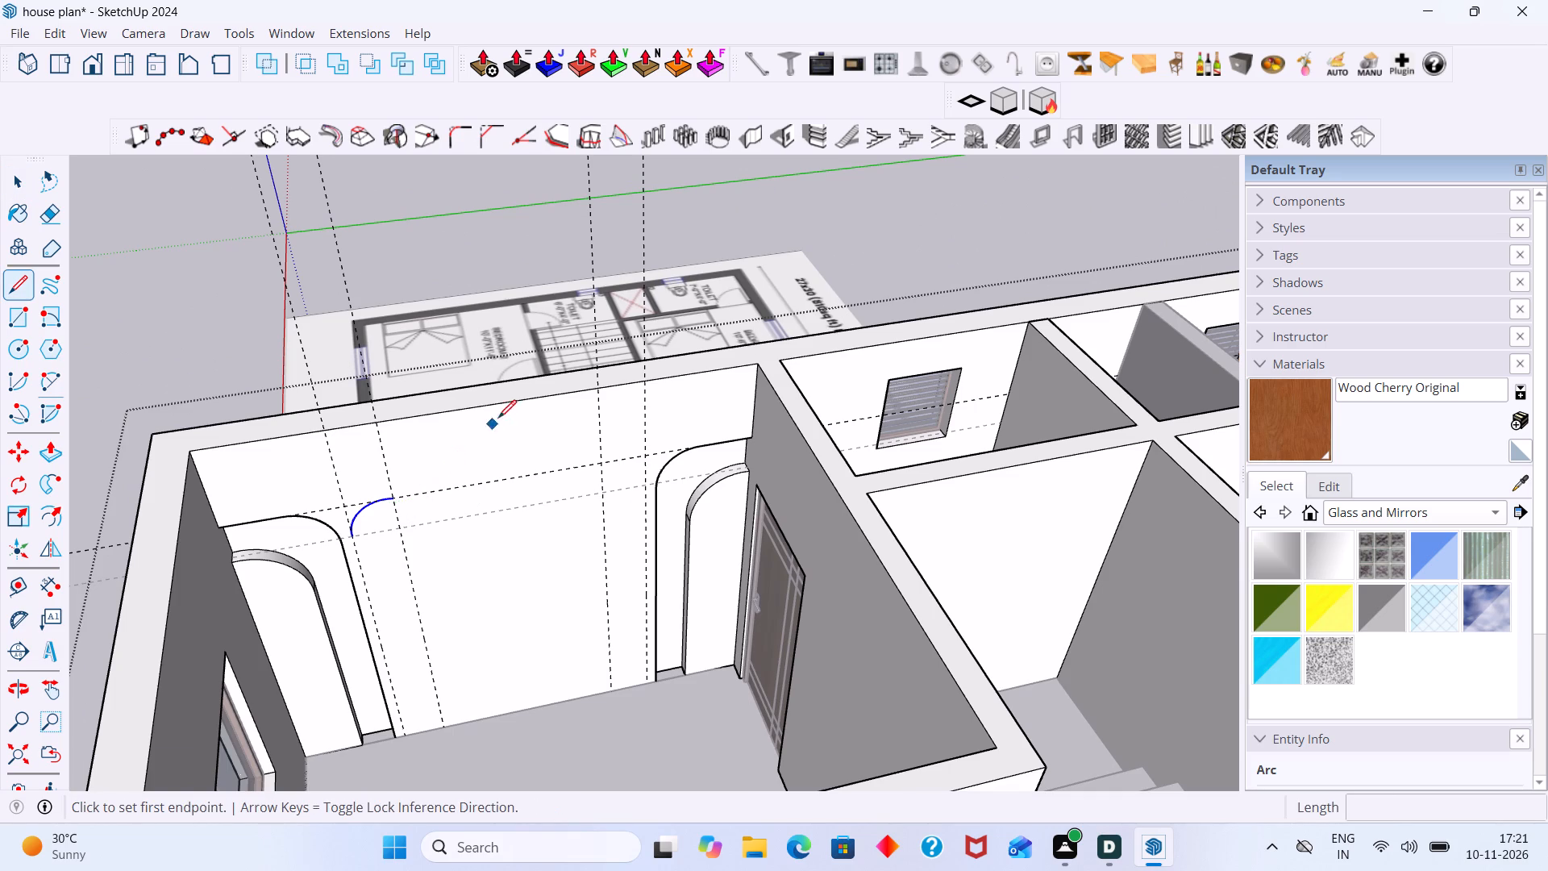
pyautogui.click(493, 405)
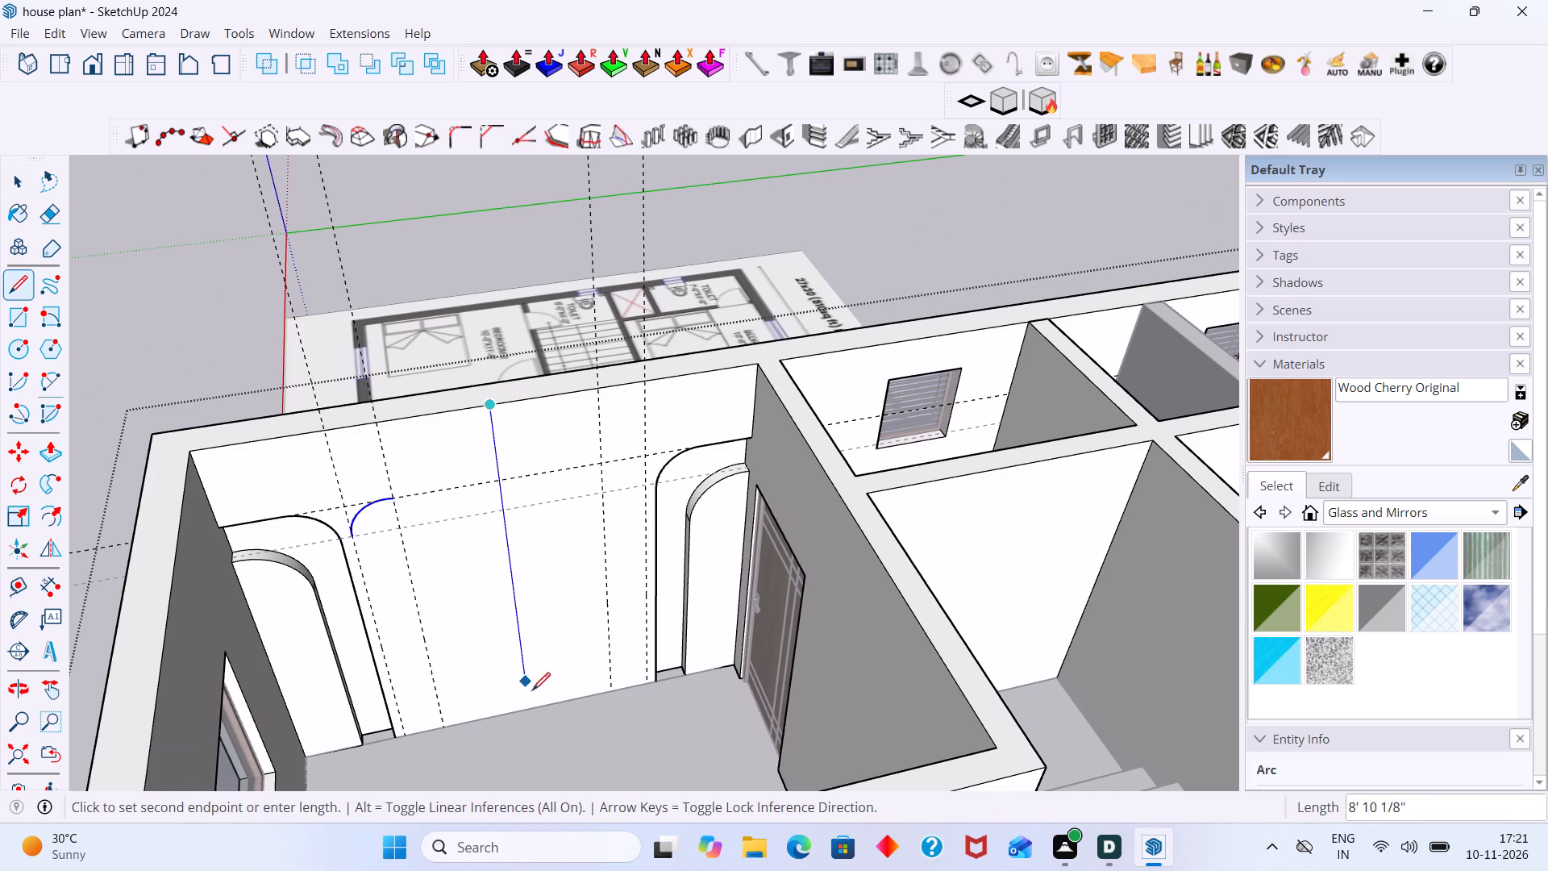
pyautogui.click(532, 708)
pyautogui.scroll(-3, 531, 708)
pyautogui.press('space')
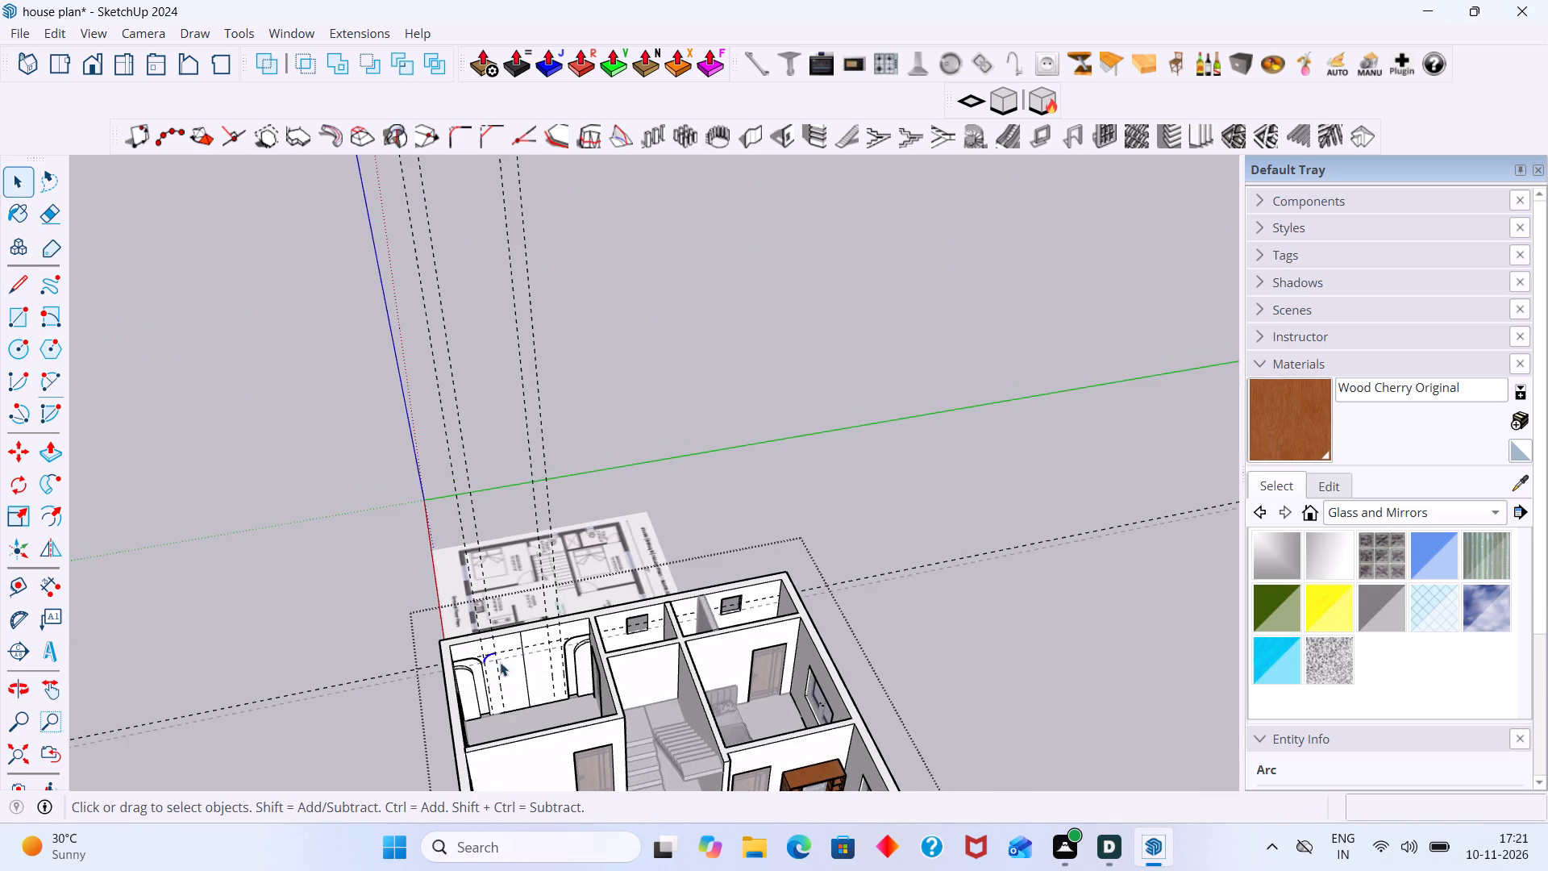
# Flip a copy of the window-side corner arc across the wall's vertical centre line, offsetting the mirror plane 2' 9".
pyautogui.scroll(20, 508, 652)
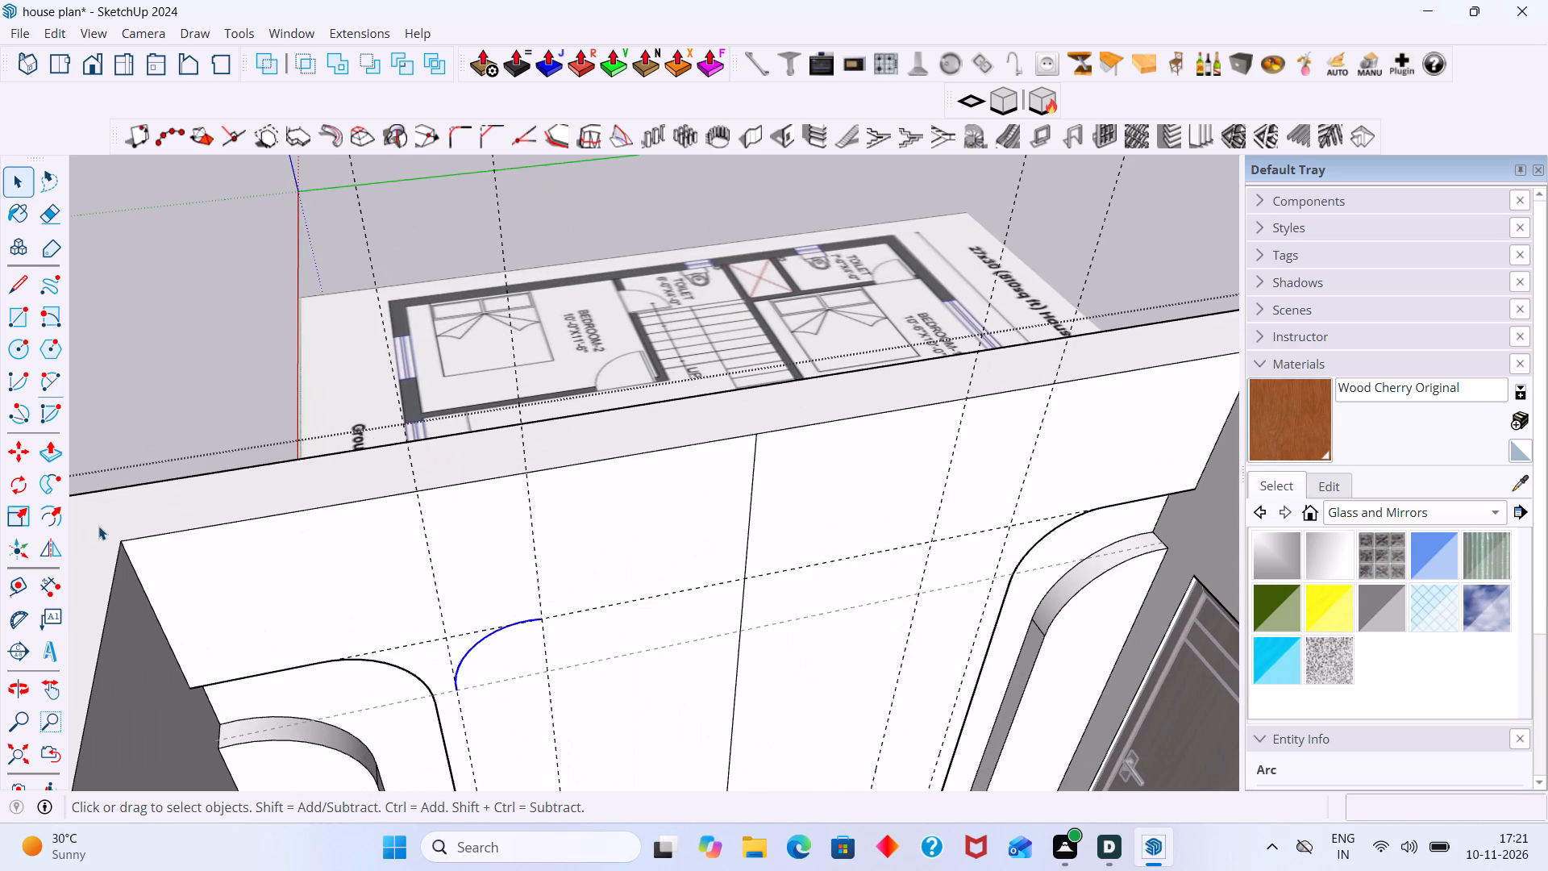
pyautogui.click(44, 543)
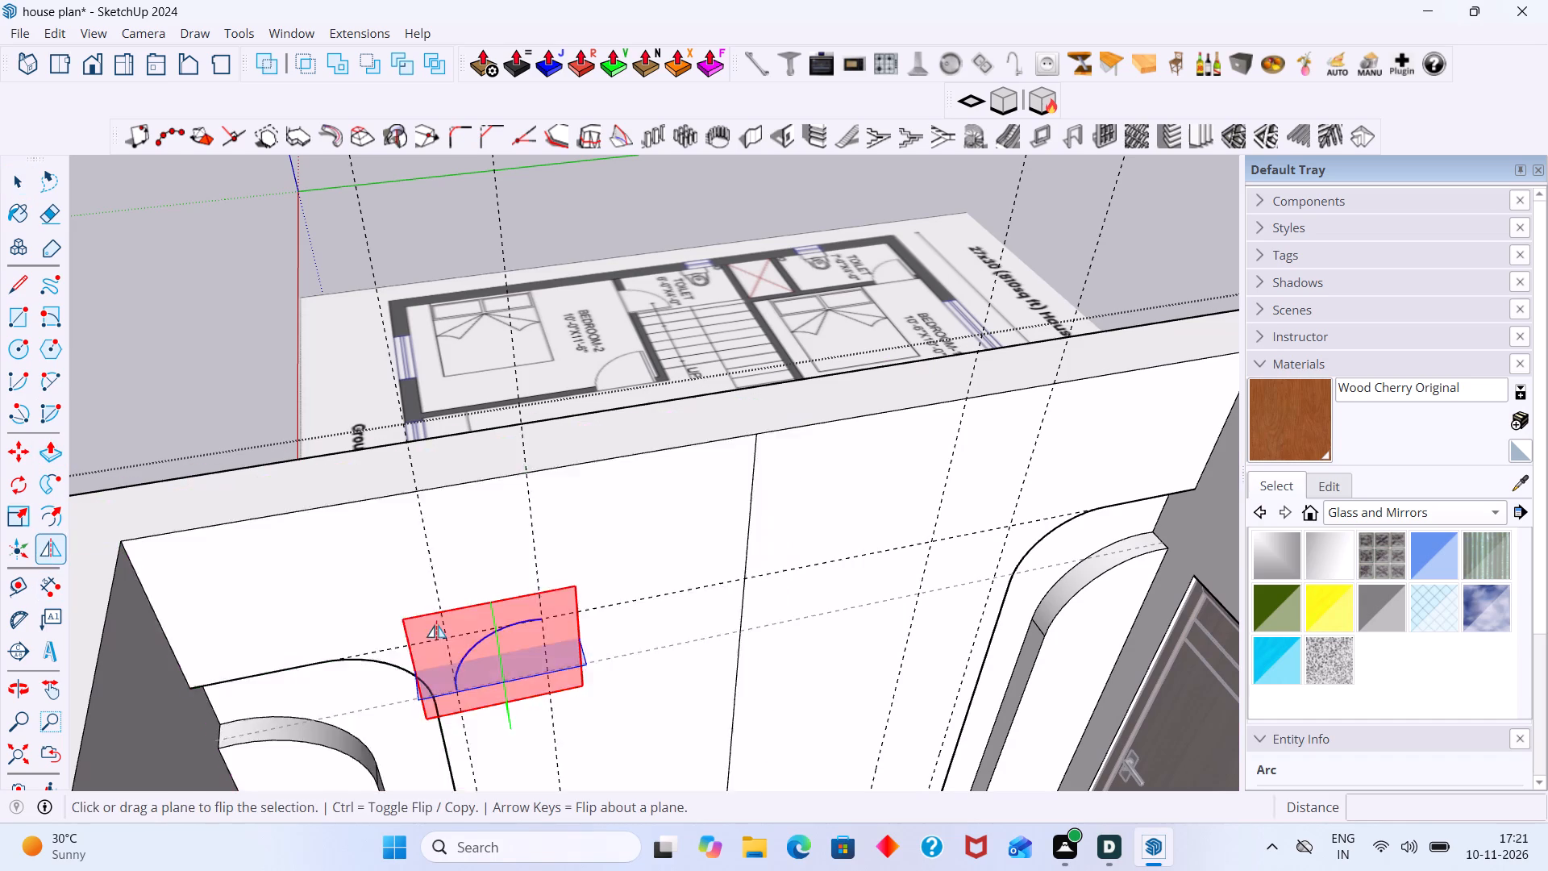
pyautogui.moveTo(504, 671); pyautogui.dragTo(578, 647)
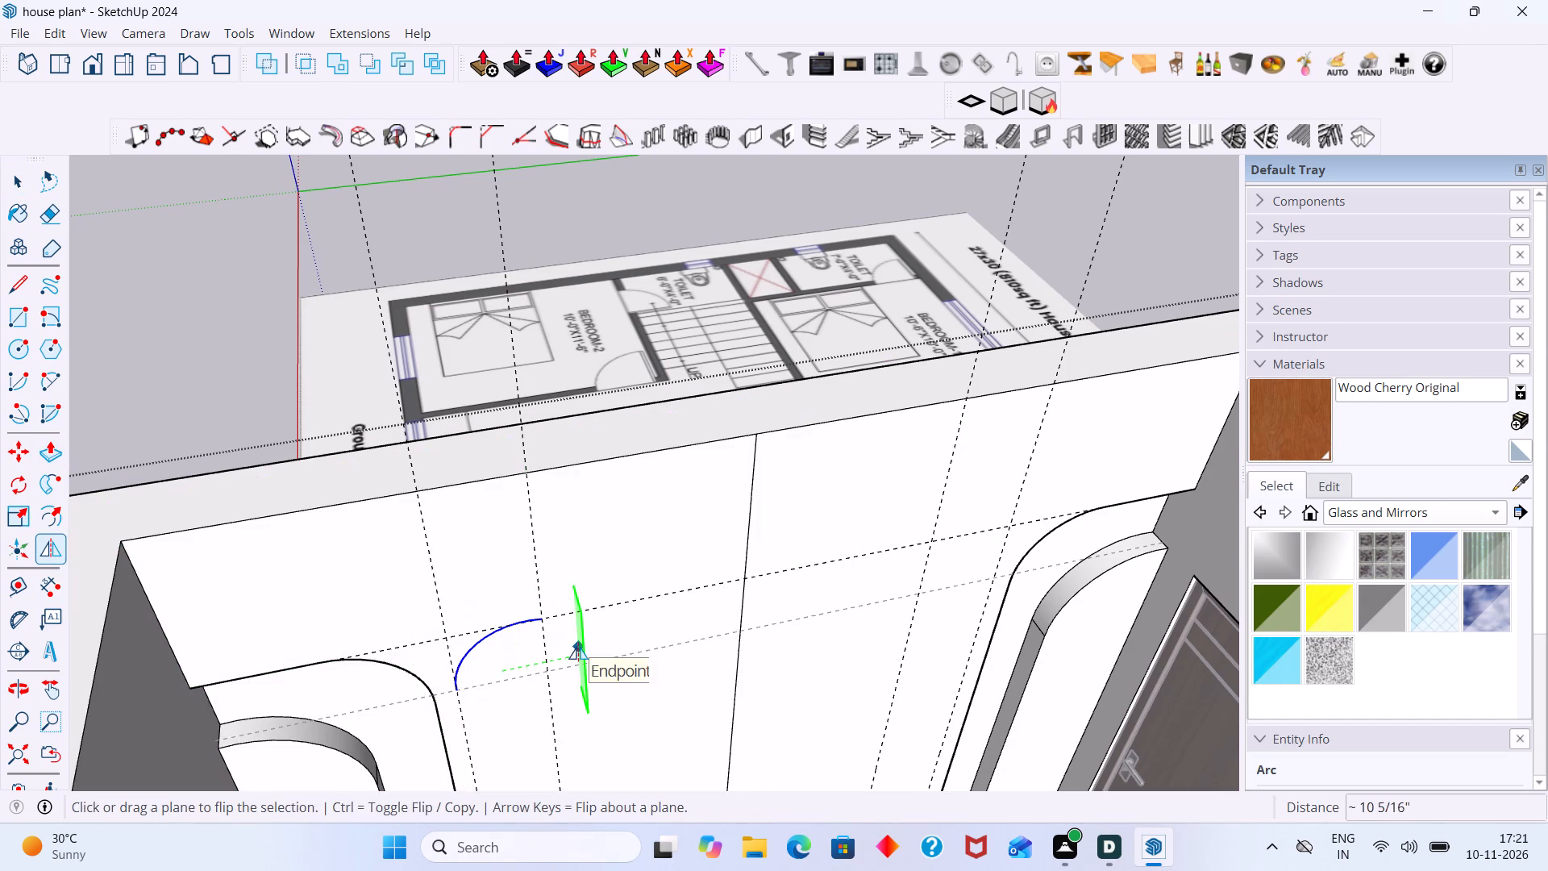
pyautogui.moveTo(578, 647); pyautogui.dragTo(750, 579)
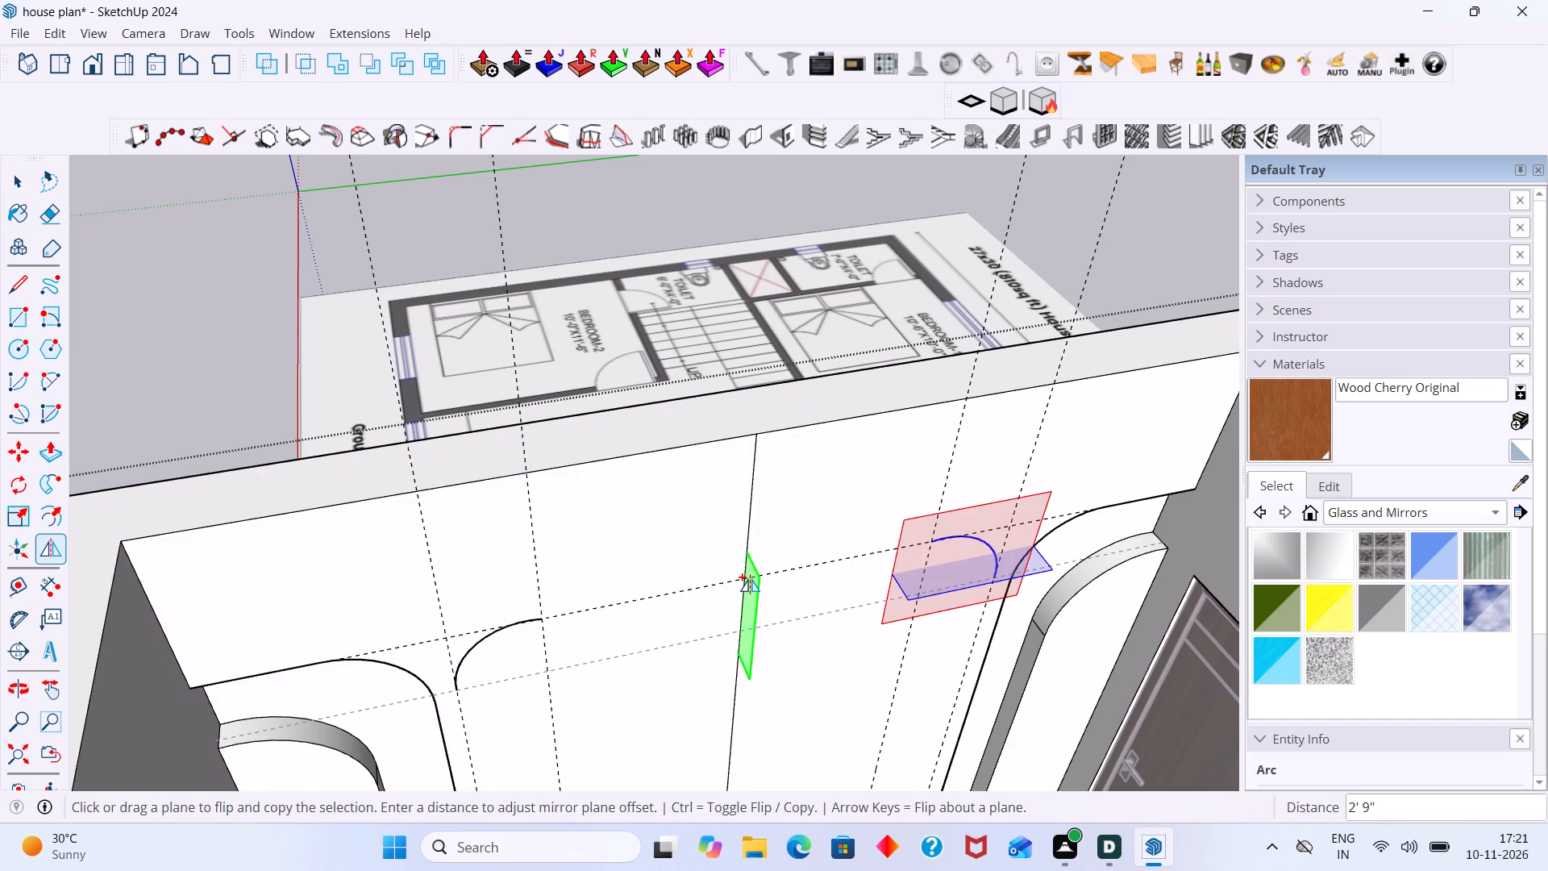
pyautogui.press('space')
# Draw the central panel's 4' 6" top edge between the upper ends of the two corner arcs.
pyautogui.scroll(3, 957, 560)
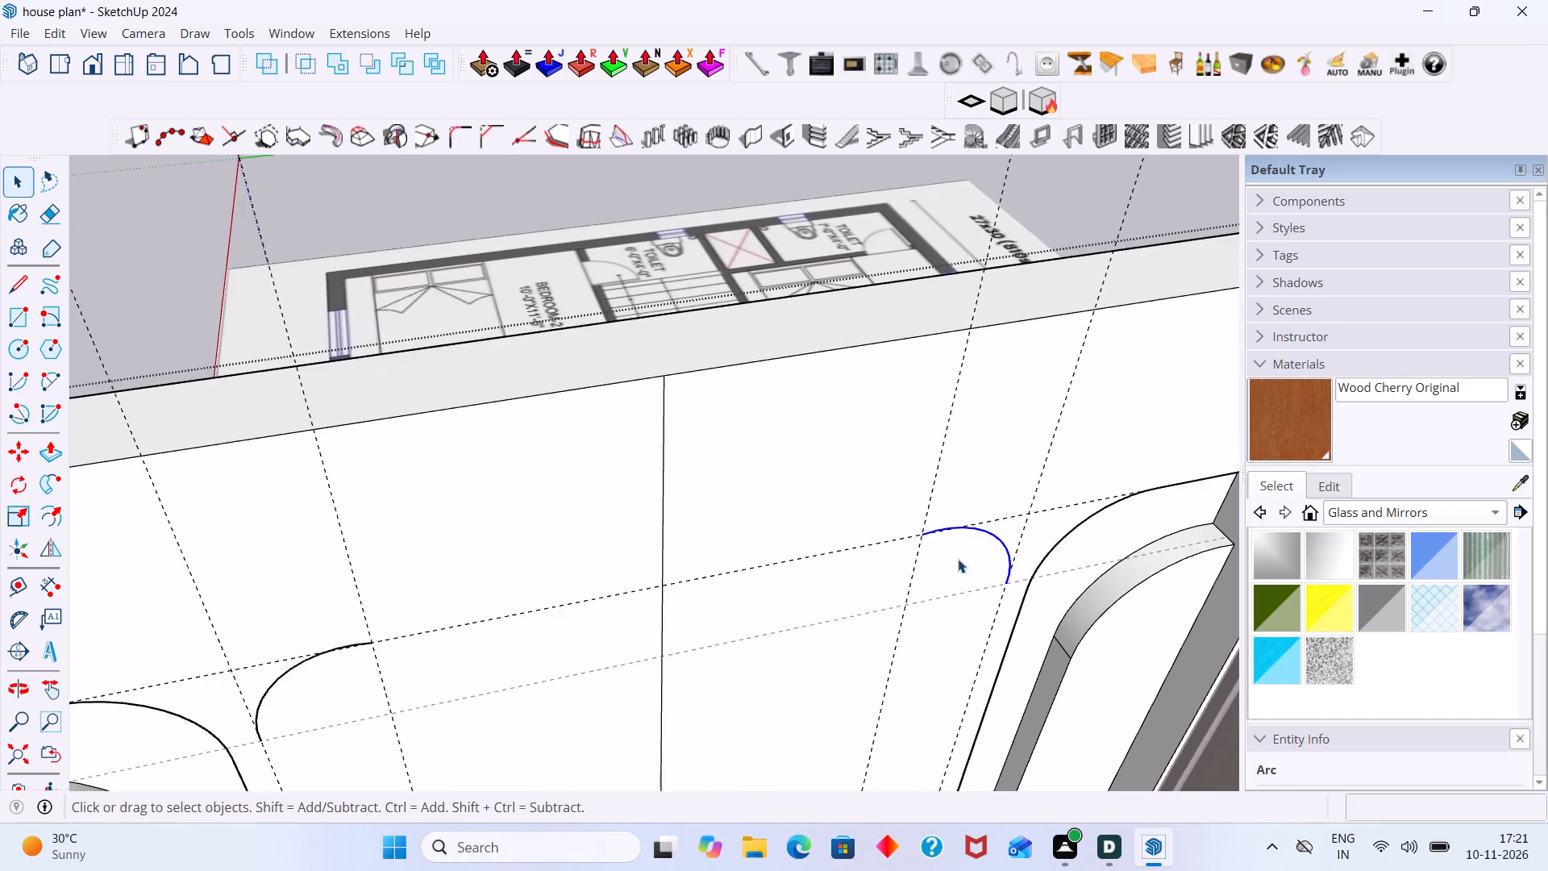
pyautogui.scroll(-6, 937, 557)
pyautogui.scroll(5, 662, 642)
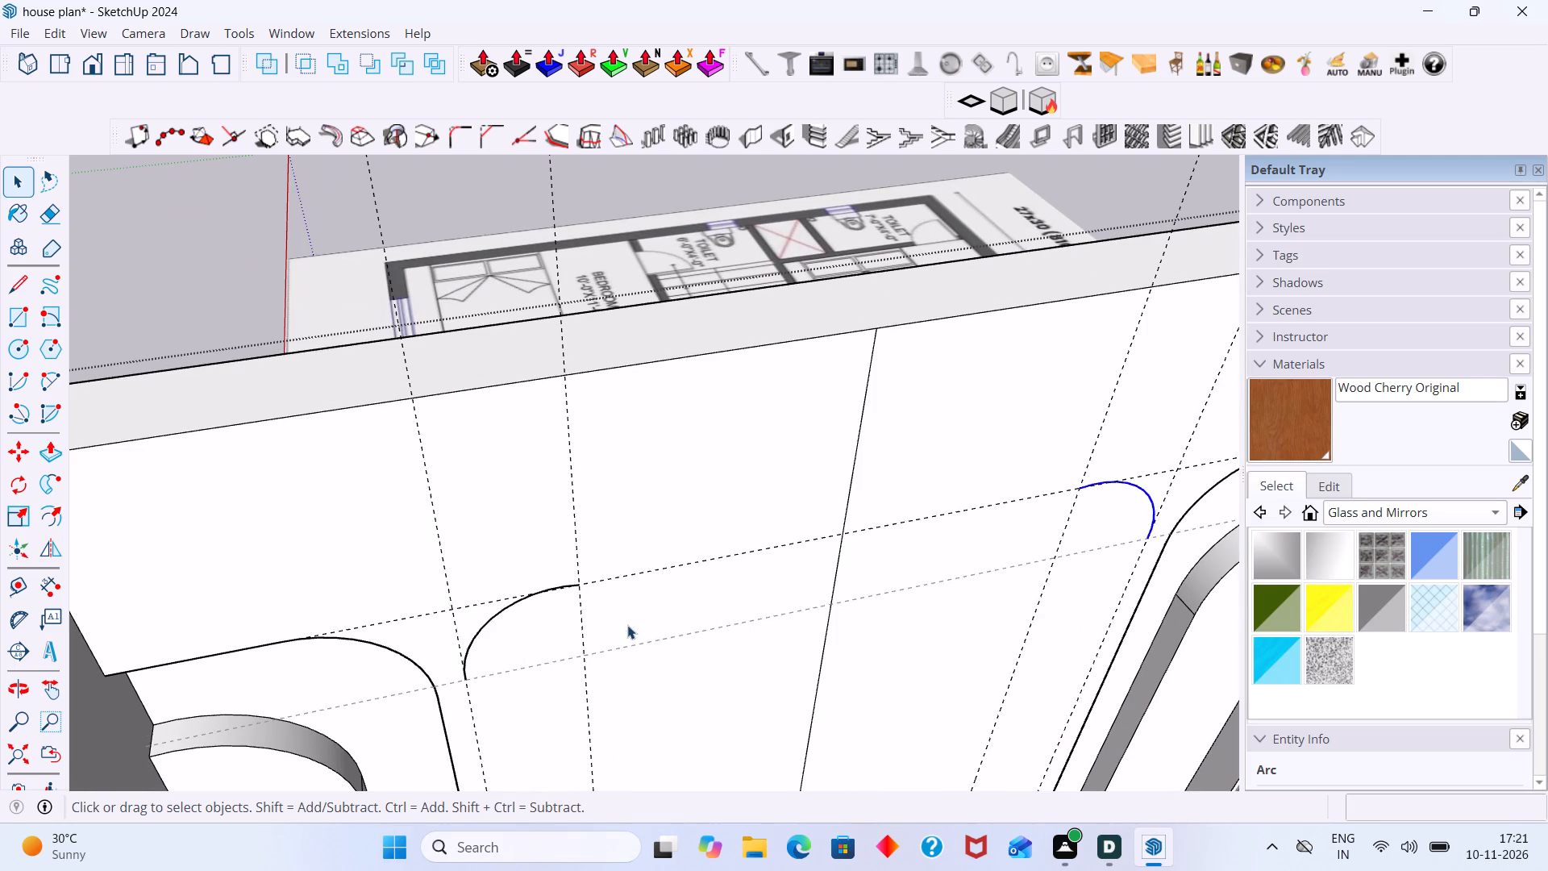
pyautogui.doubleClick(627, 625)
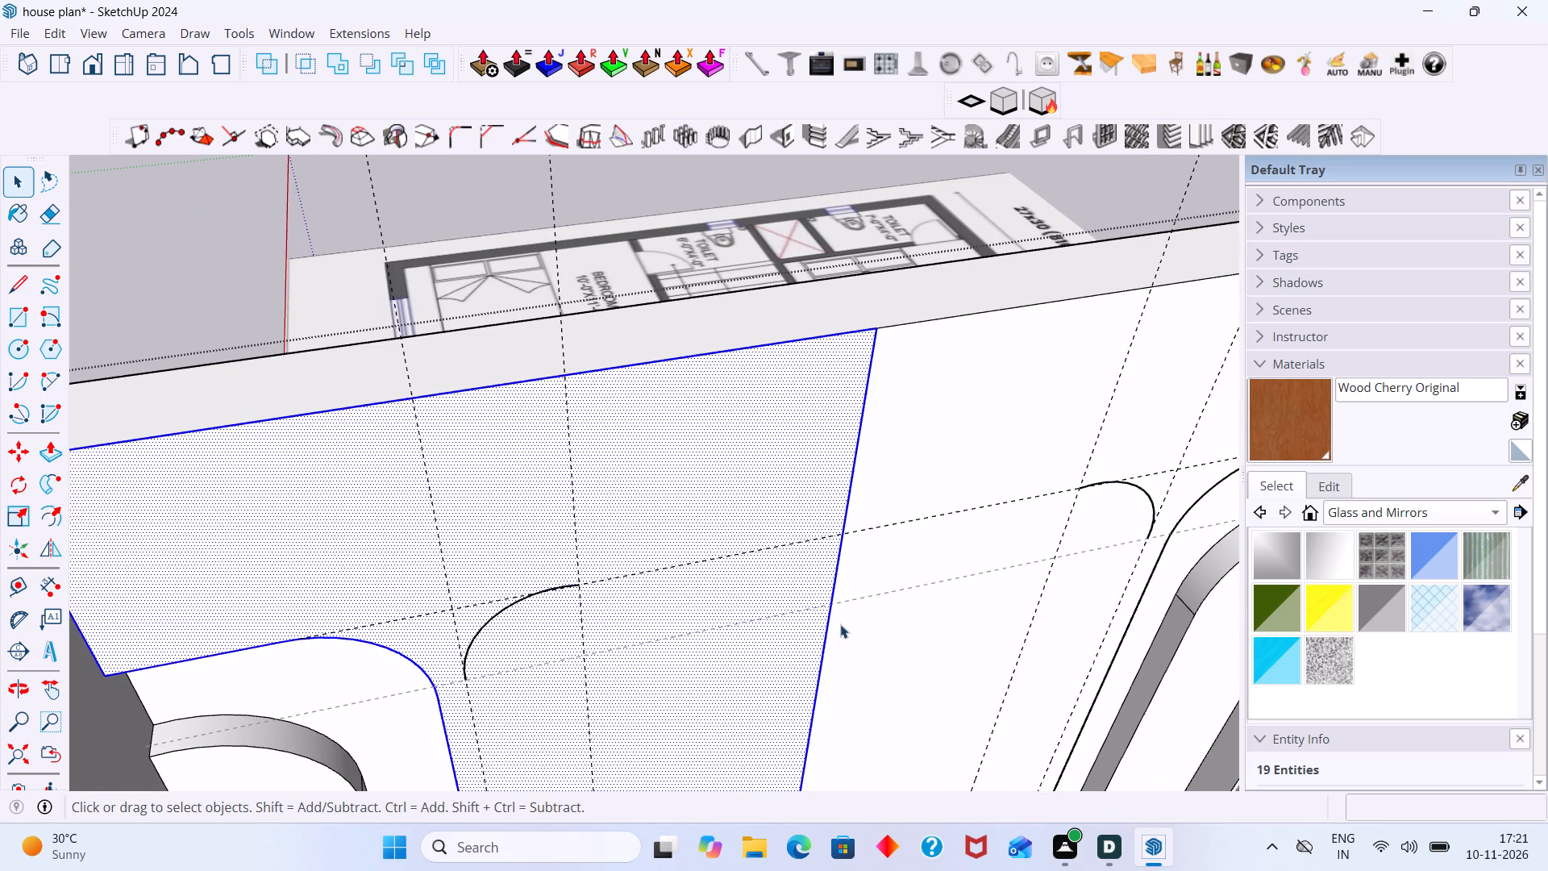
pyautogui.moveTo(857, 592); pyautogui.dragTo(822, 523, button='middle')
pyautogui.scroll(2, 847, 591)
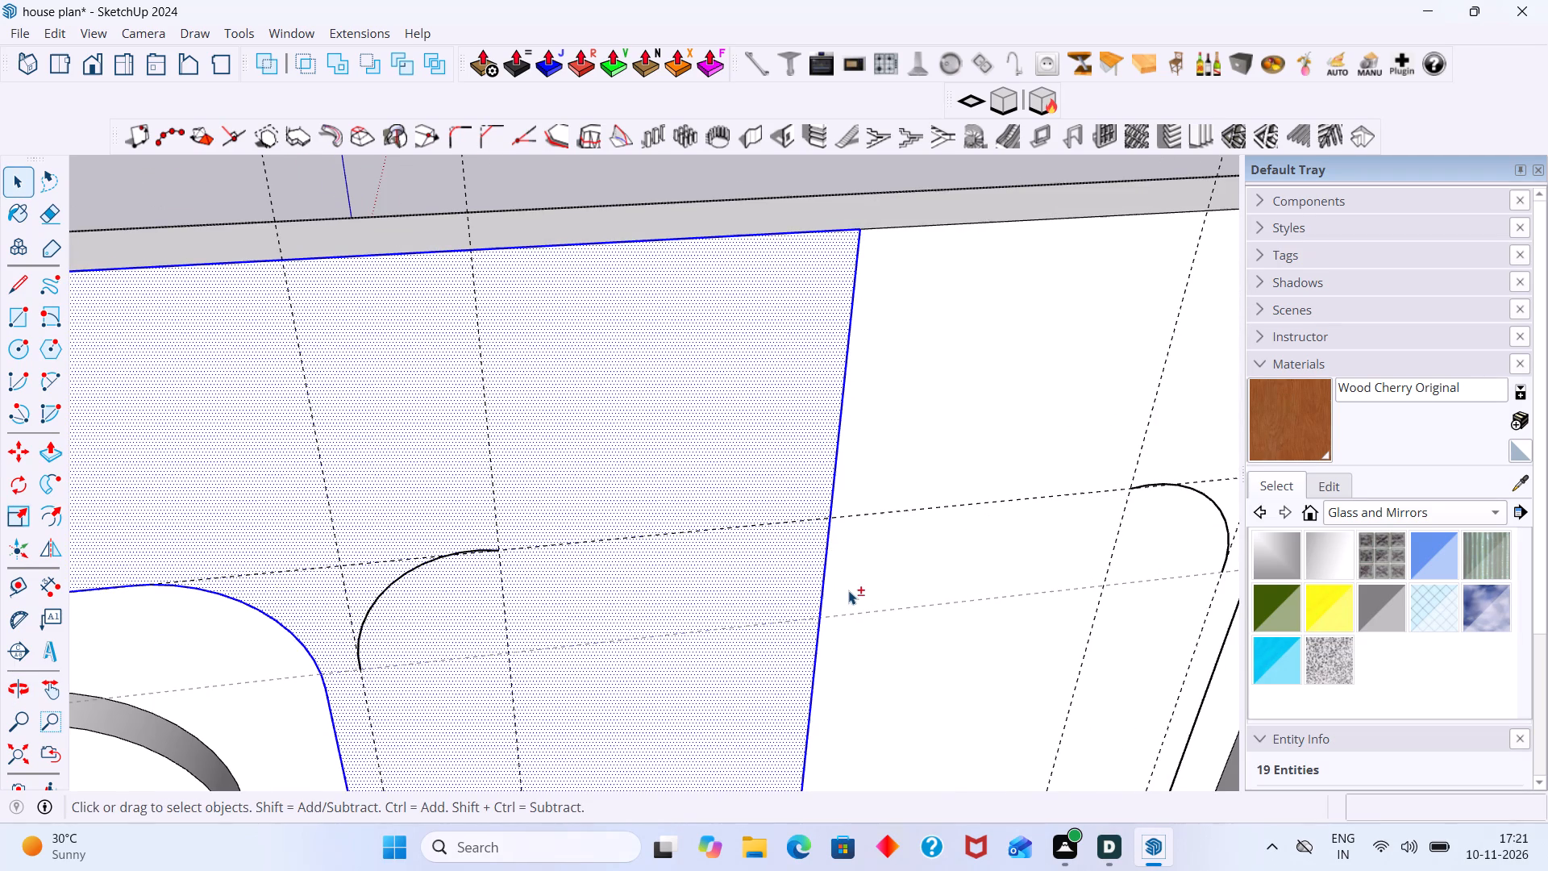
pyautogui.keyDown('shift'); pyautogui.doubleClick(848, 590); pyautogui.keyUp('shift')
pyautogui.scroll(-3, 848, 588)
pyautogui.moveTo(844, 586); pyautogui.dragTo(852, 601, button='middle')
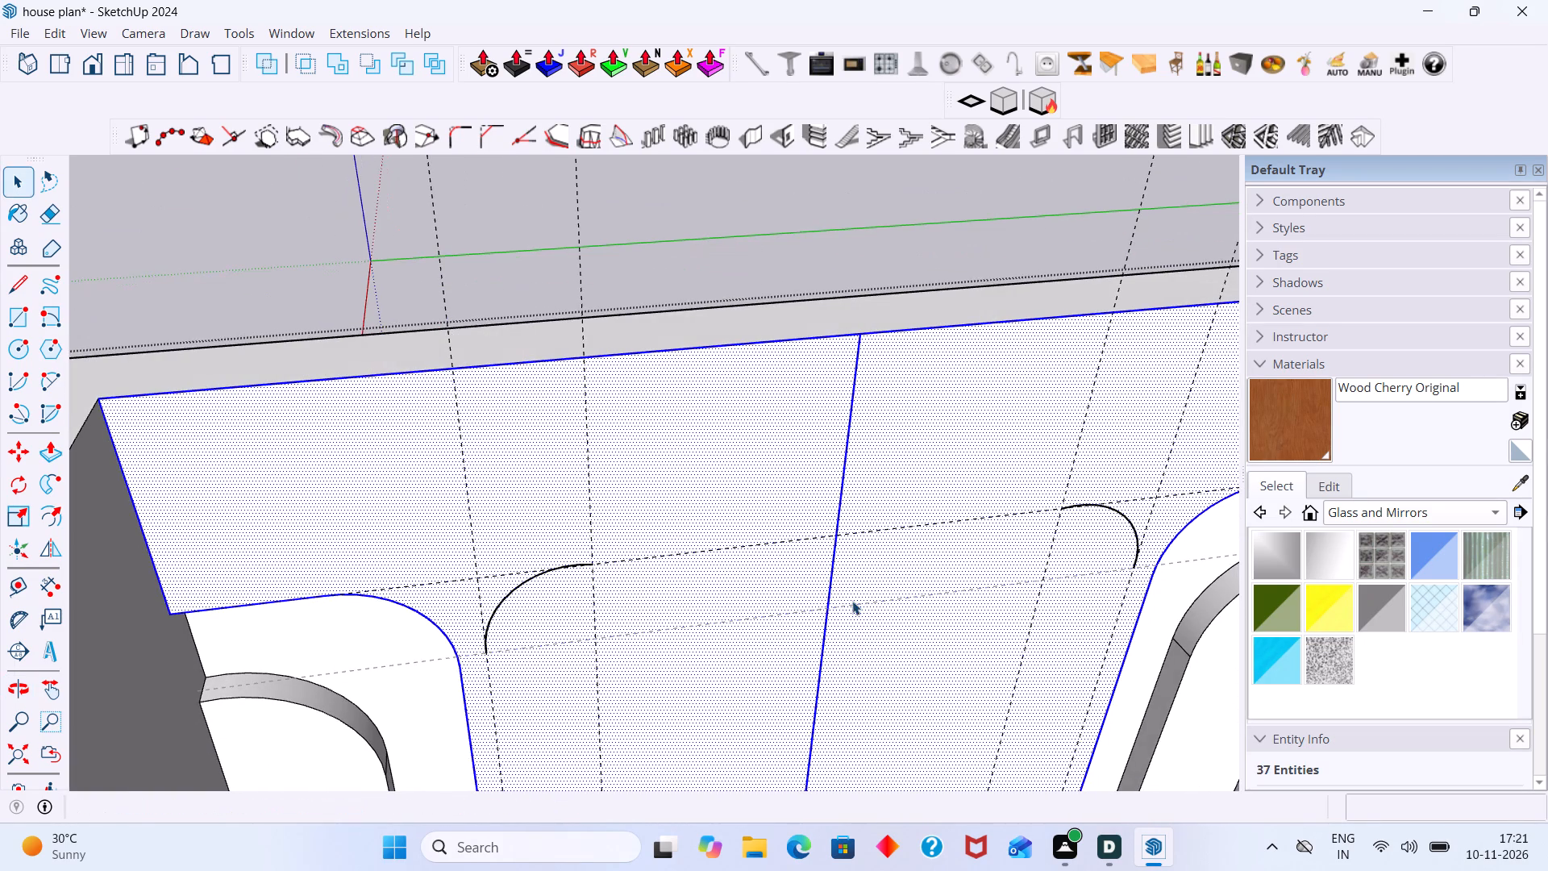
pyautogui.press('l')
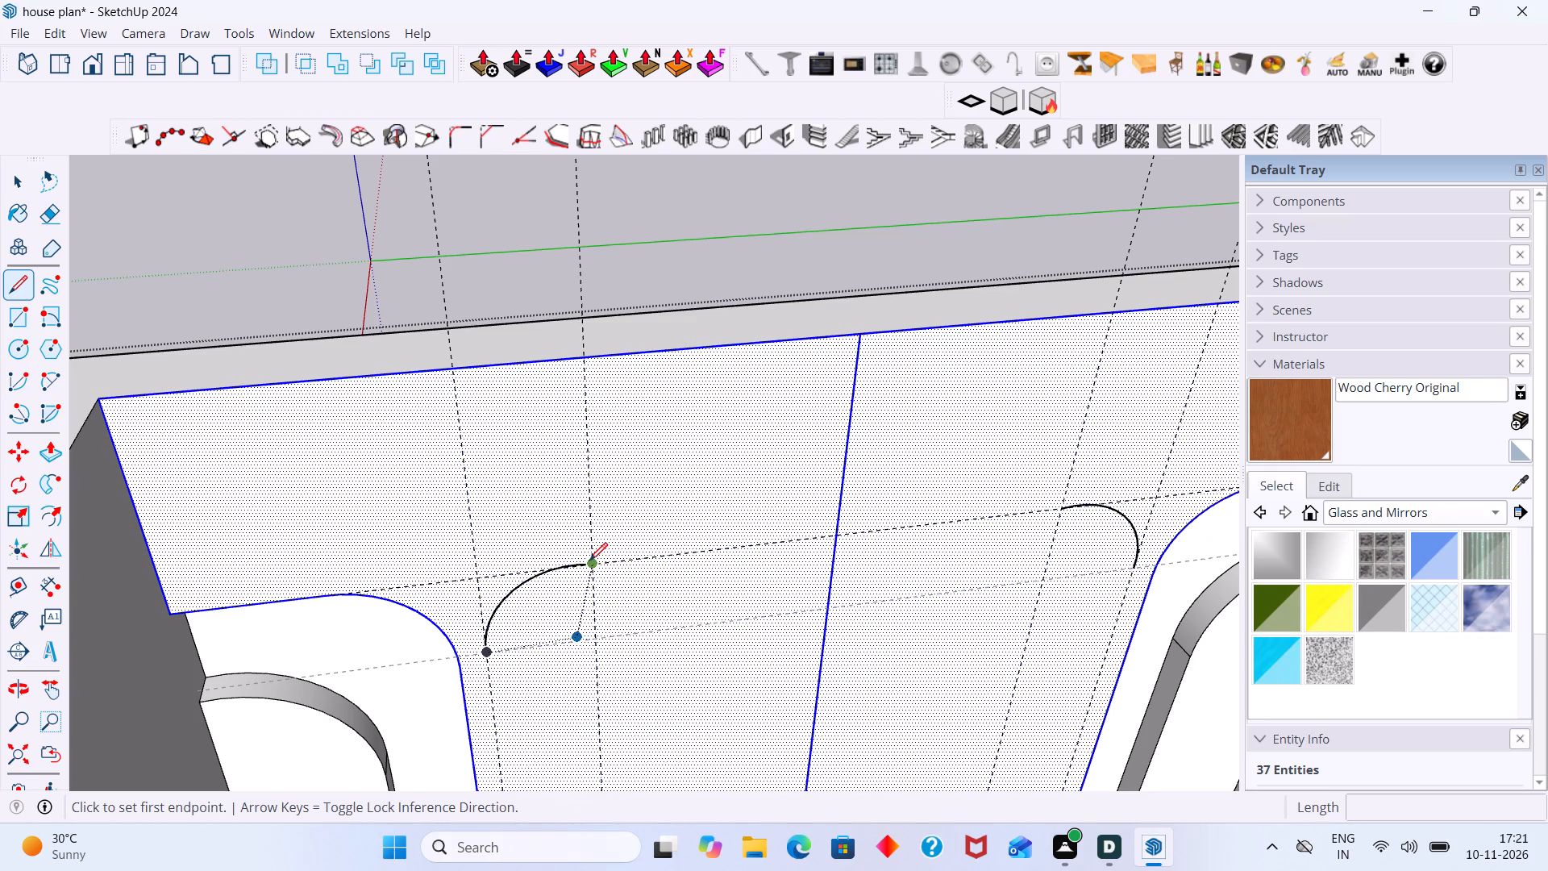
pyautogui.click(591, 565)
pyautogui.click(1063, 508)
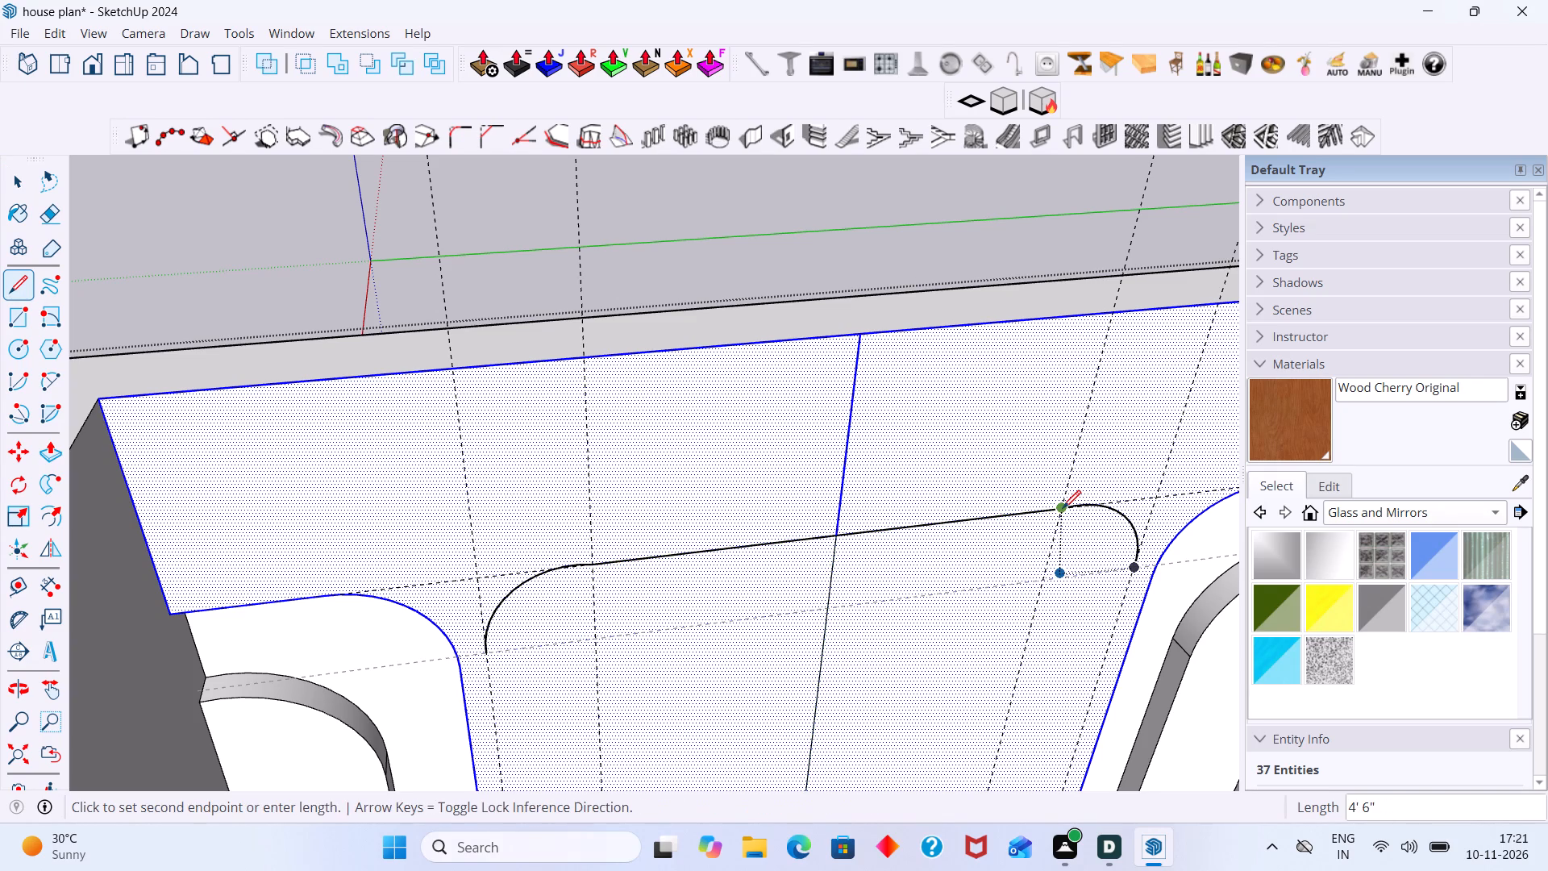
pyautogui.press('space')
# Draw the panel's window-side vertical edge, about 7' 1 5/8" long, from the corner arc's lower end to the floor edge.
pyautogui.scroll(-7, 834, 580)
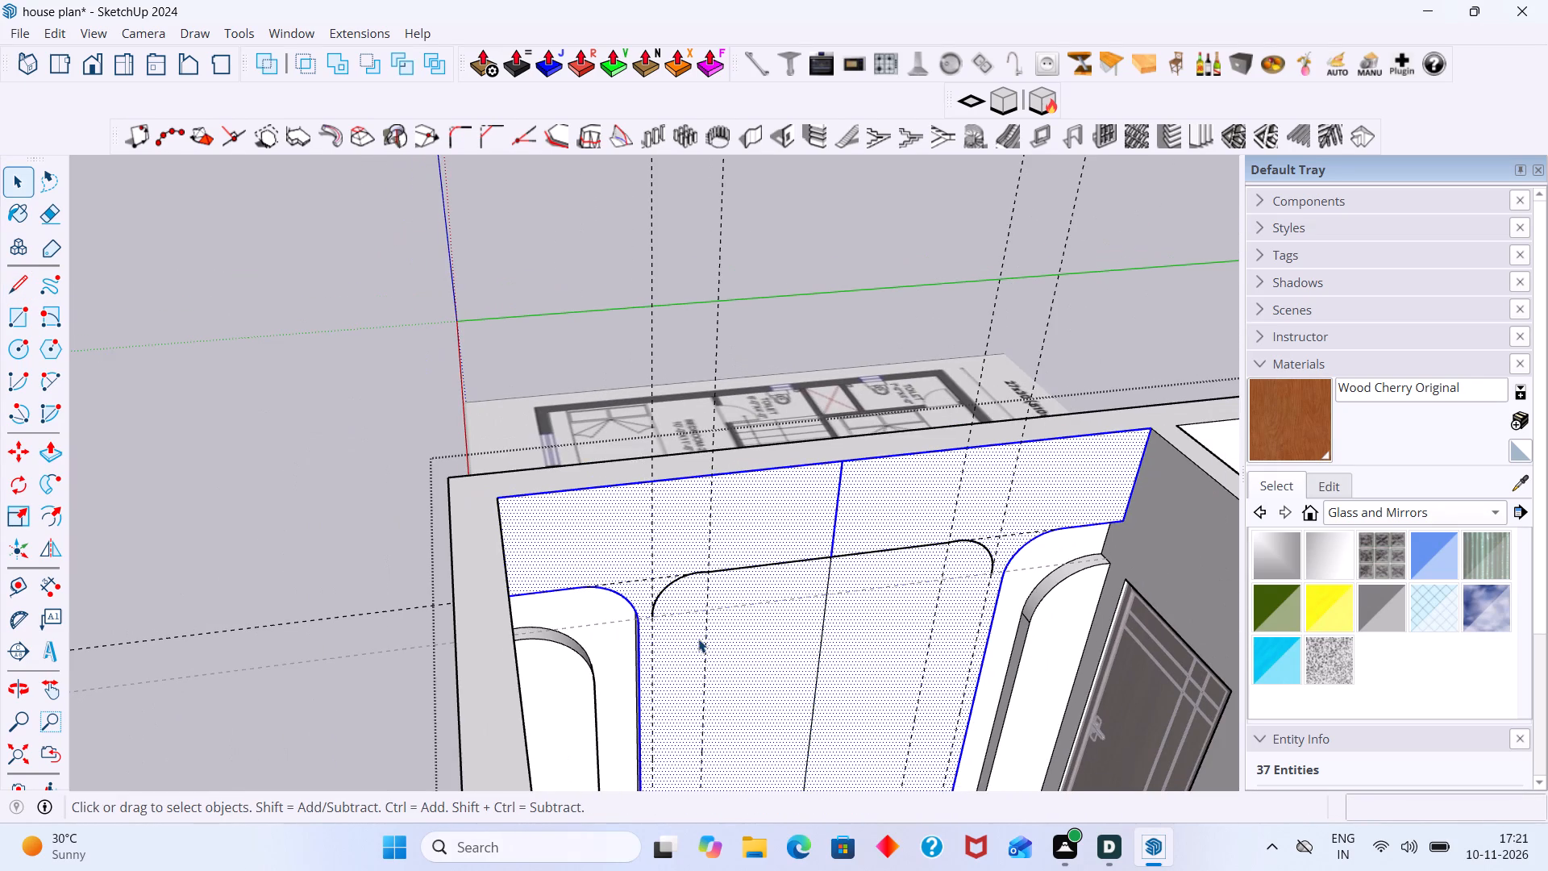
pyautogui.keyDown('shift'); pyautogui.moveTo(688, 631); pyautogui.dragTo(516, 489, button='middle'); pyautogui.keyUp('shift')
pyautogui.scroll(-1, 510, 532)
pyautogui.scroll(2, 500, 548)
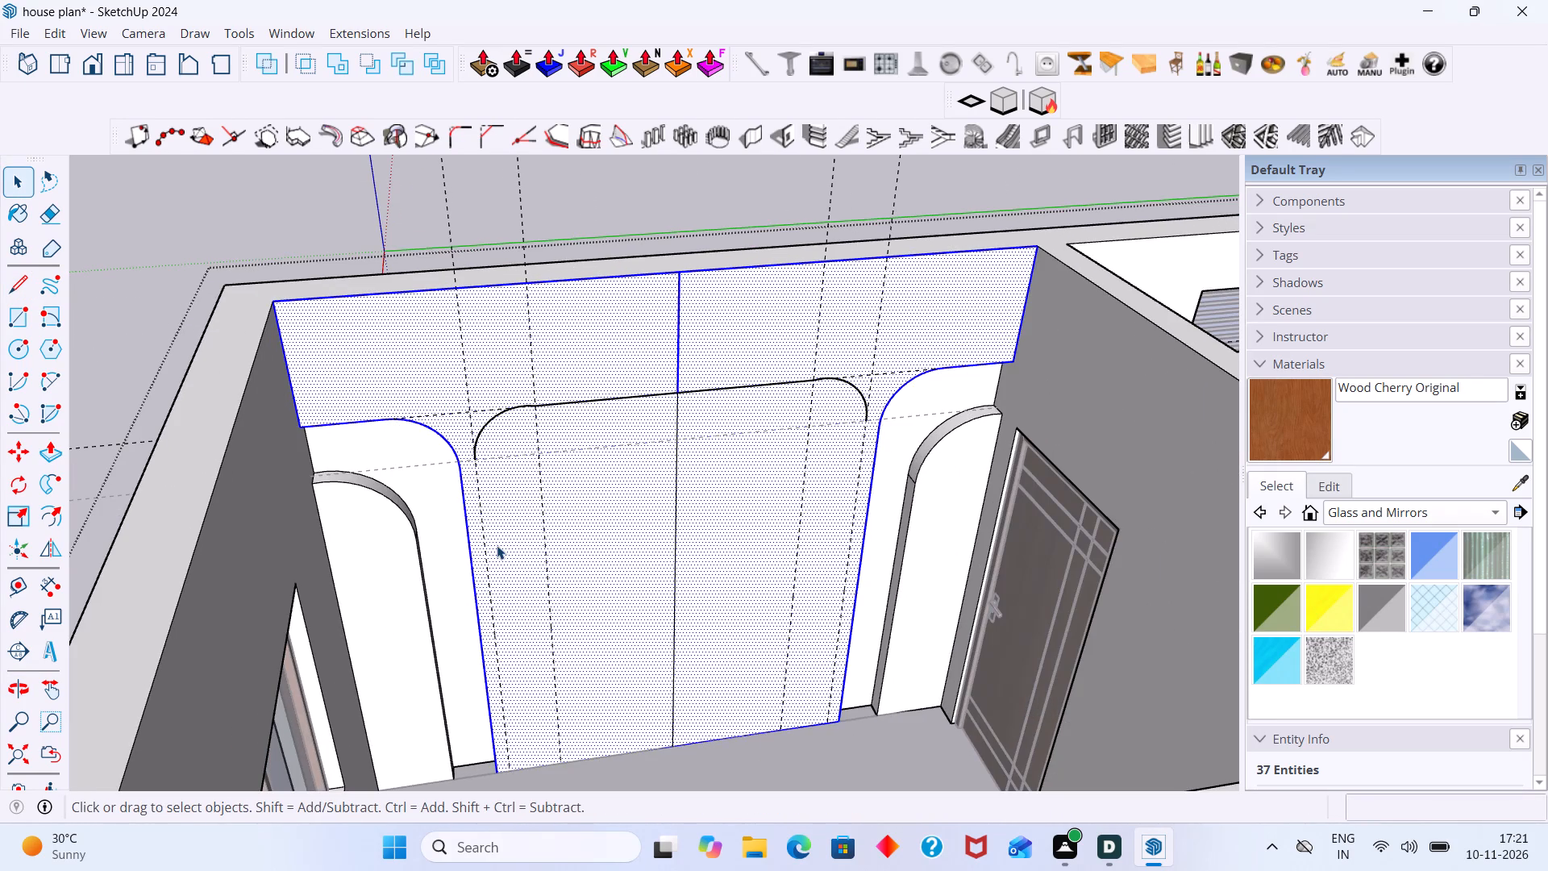
pyautogui.press('l')
pyautogui.scroll(4, 464, 519)
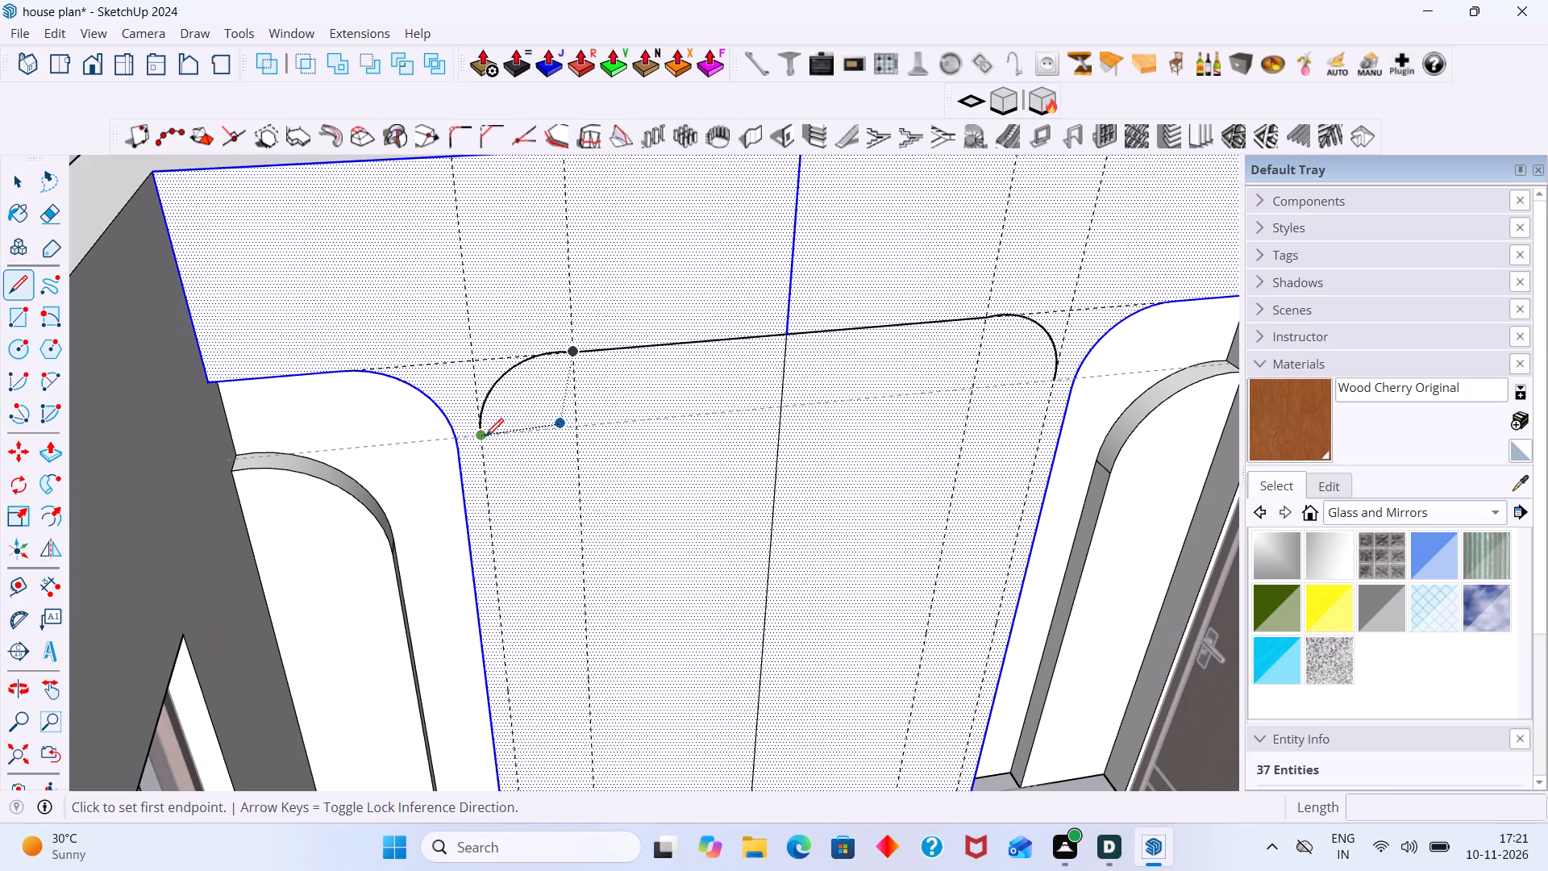
pyautogui.click(482, 436)
pyautogui.scroll(-3, 505, 644)
pyautogui.keyDown('shift'); pyautogui.moveTo(498, 648); pyautogui.dragTo(498, 606, button='middle'); pyautogui.keyUp('shift')
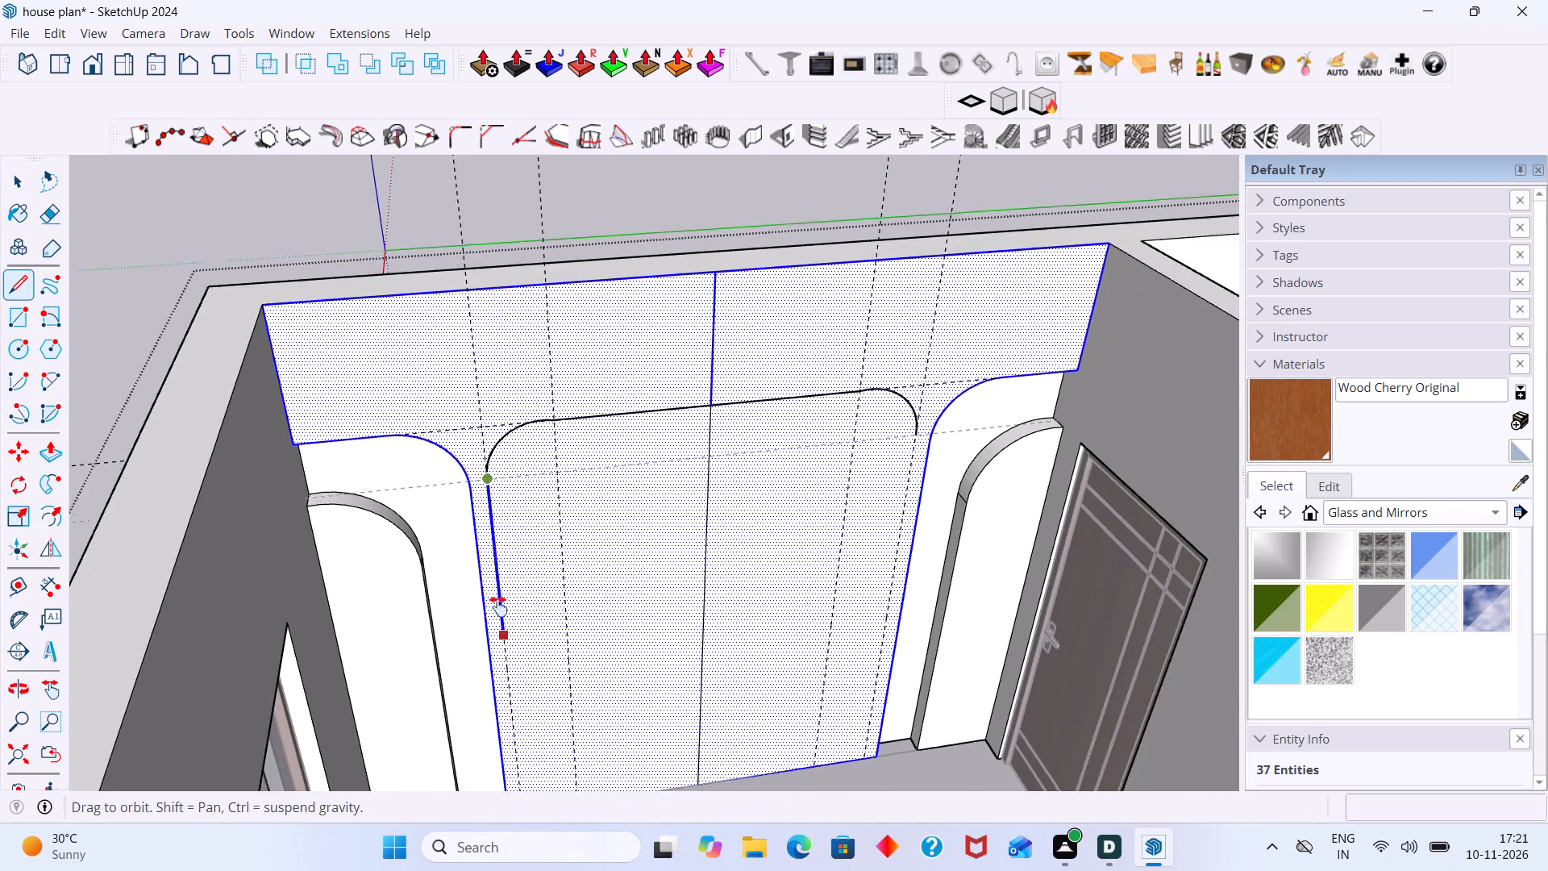
pyautogui.keyDown('shift'); pyautogui.moveTo(498, 606); pyautogui.dragTo(498, 530, button='middle'); pyautogui.keyUp('shift')
pyautogui.scroll(5, 550, 627)
pyautogui.click(513, 762)
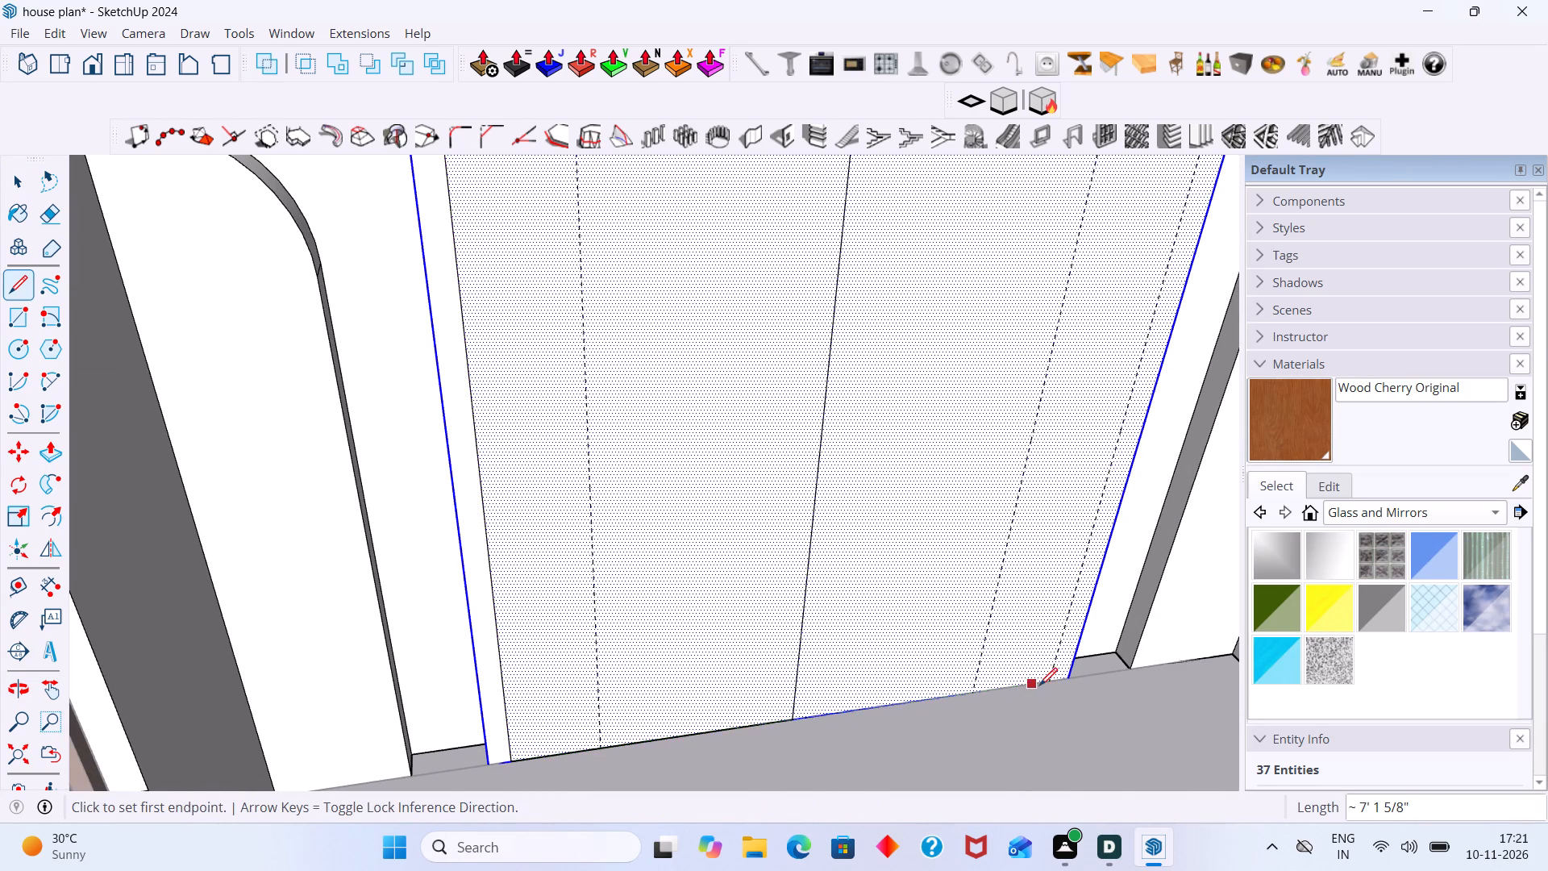
# Draw the panel's door-side vertical edge, about 7' 1 5/8" long, from the corner arc's lower end to the floor edge.
pyautogui.scroll(-6, 1037, 685)
pyautogui.click(1130, 369)
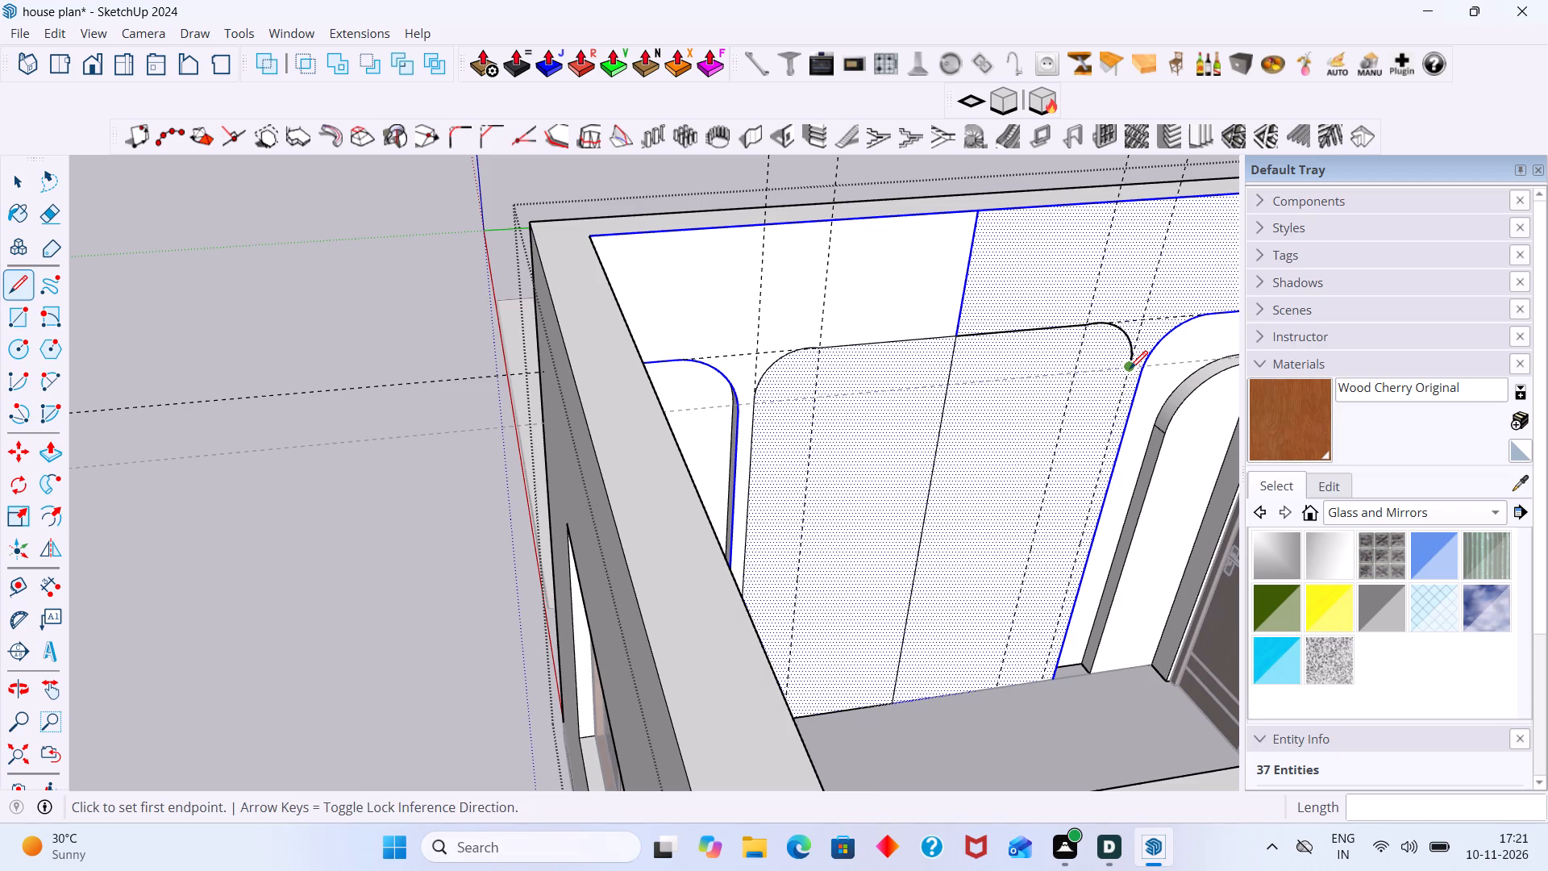
pyautogui.click(1038, 683)
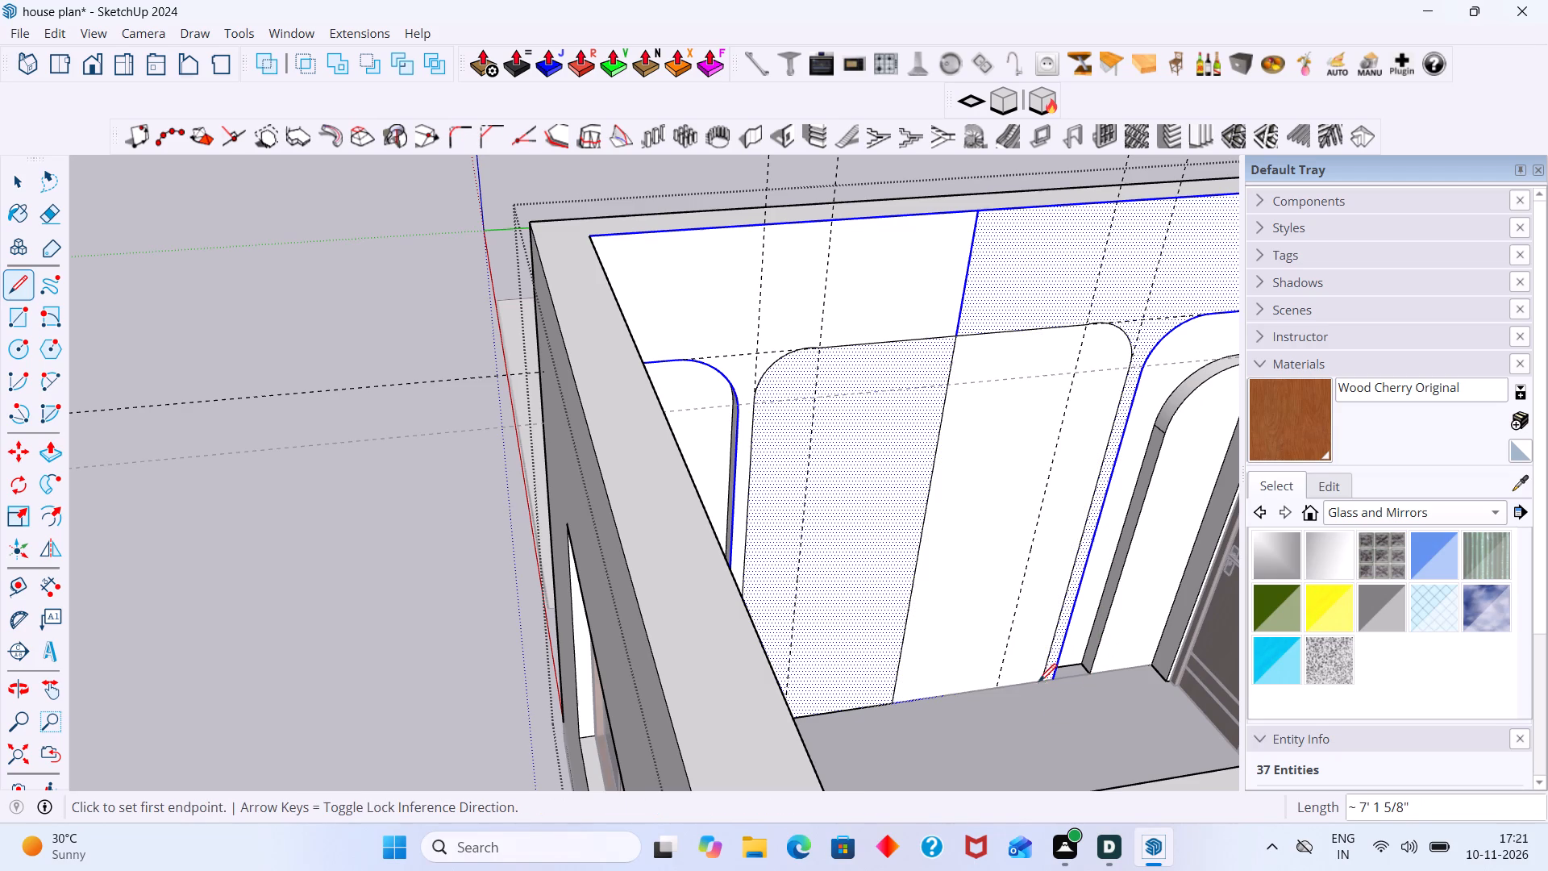
# Draw the panel's 6' 6" bottom edge along the floor between the lower ends of its two vertical edges.
pyautogui.moveTo(737, 679); pyautogui.dragTo(672, 678, button='middle')
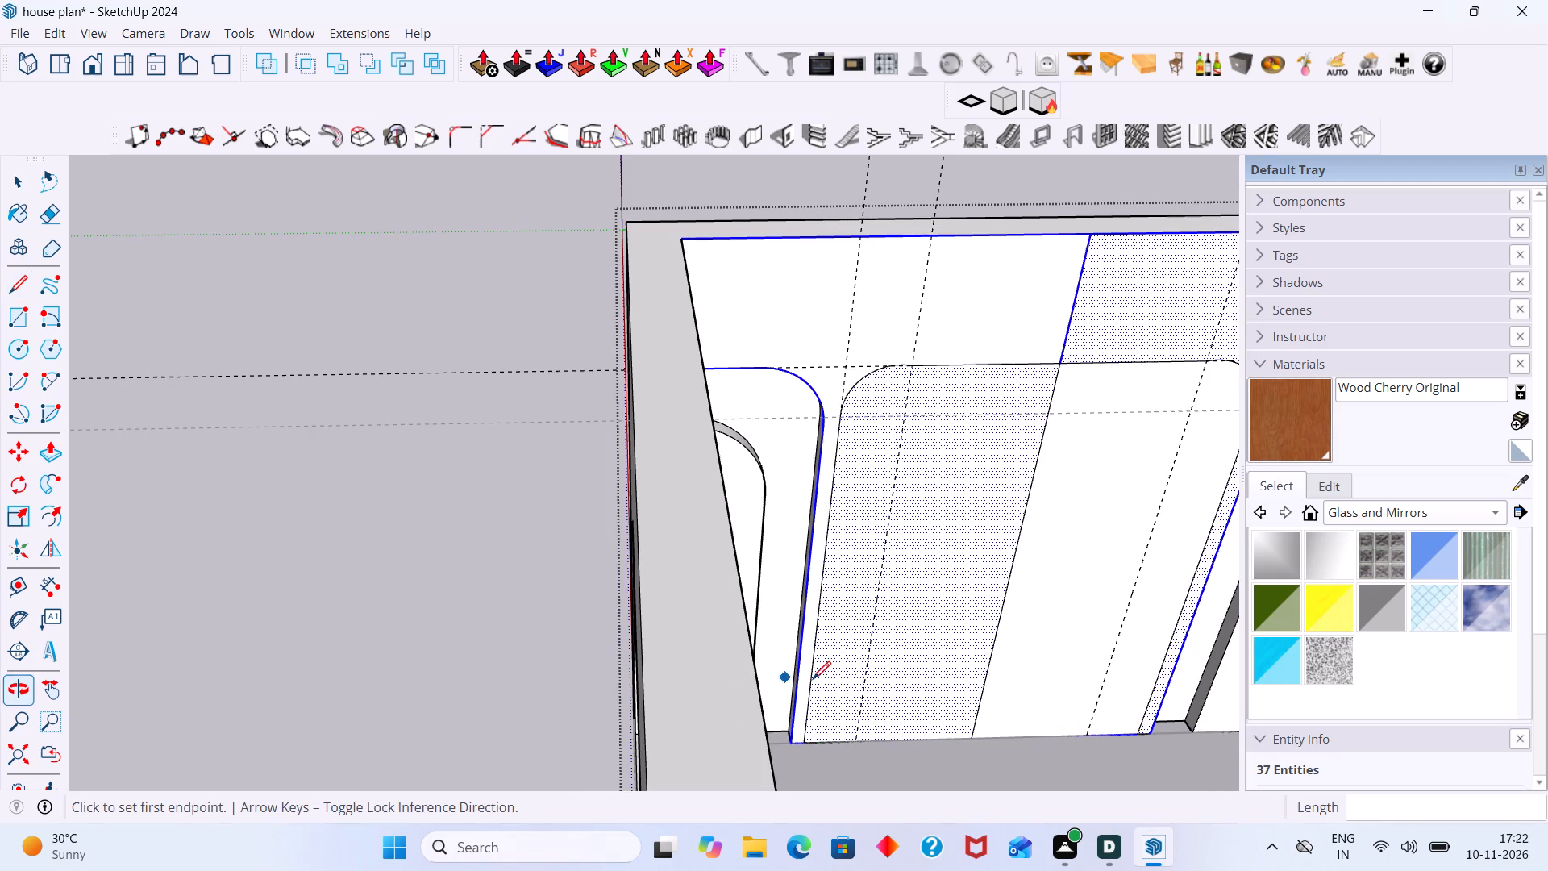
pyautogui.click(805, 743)
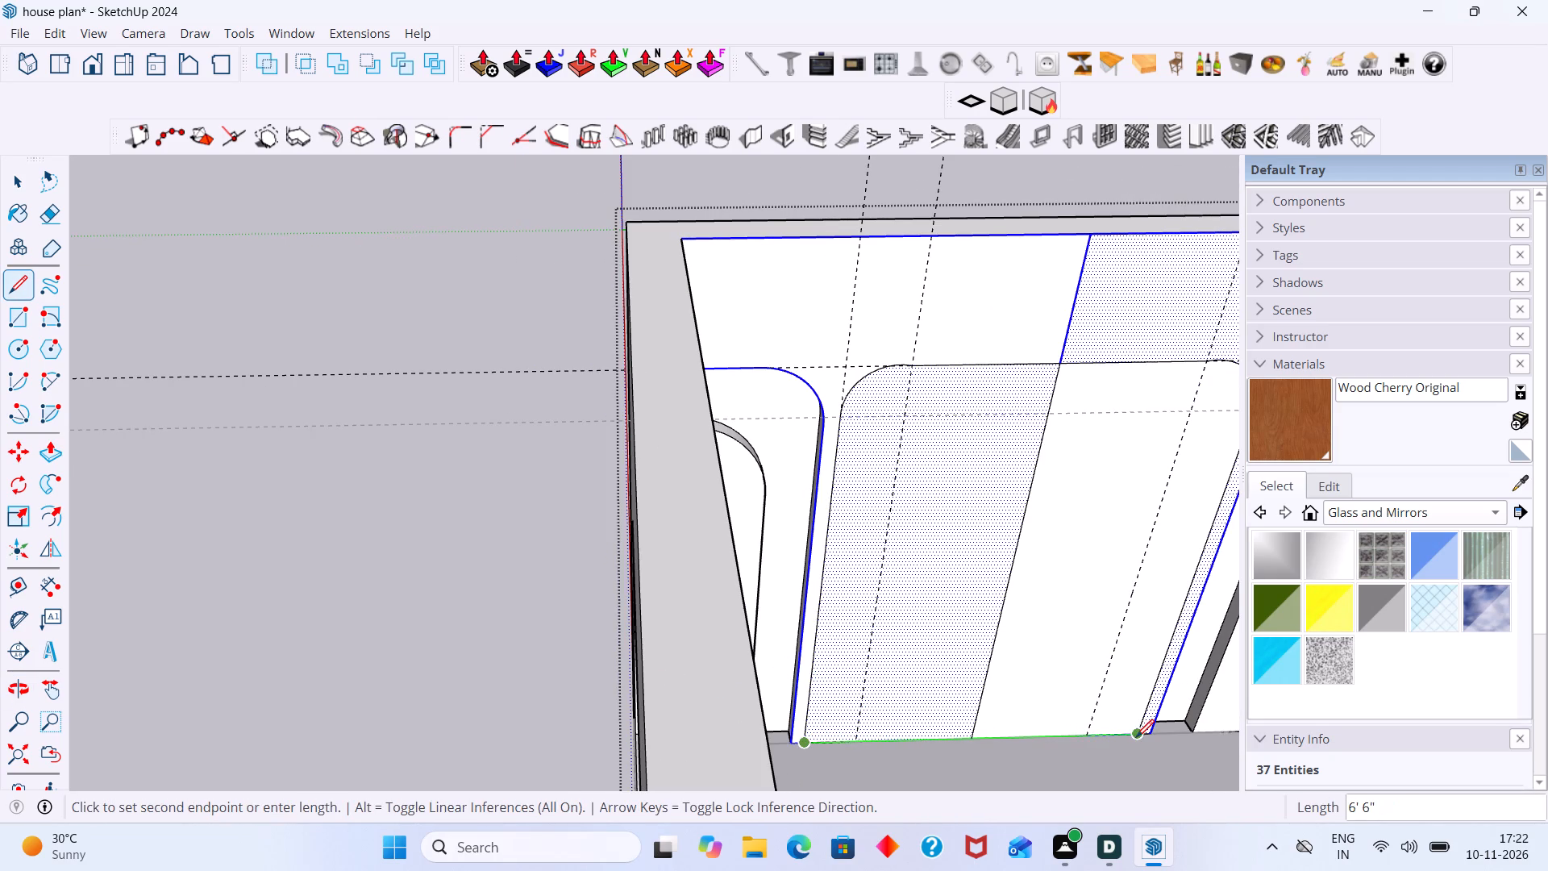
pyautogui.click(1136, 737)
pyautogui.press('space')
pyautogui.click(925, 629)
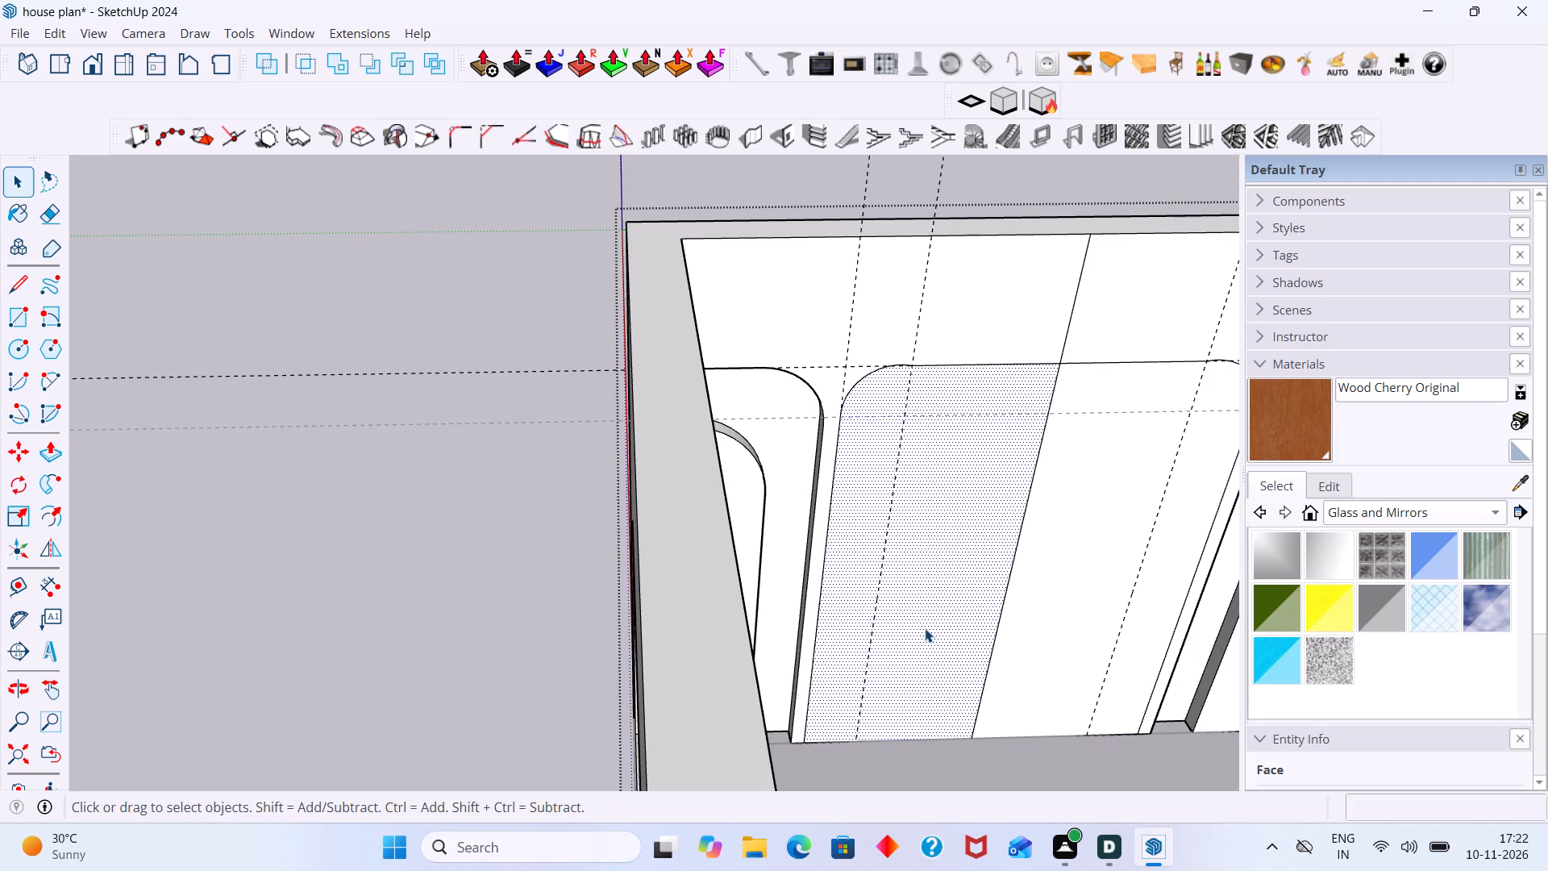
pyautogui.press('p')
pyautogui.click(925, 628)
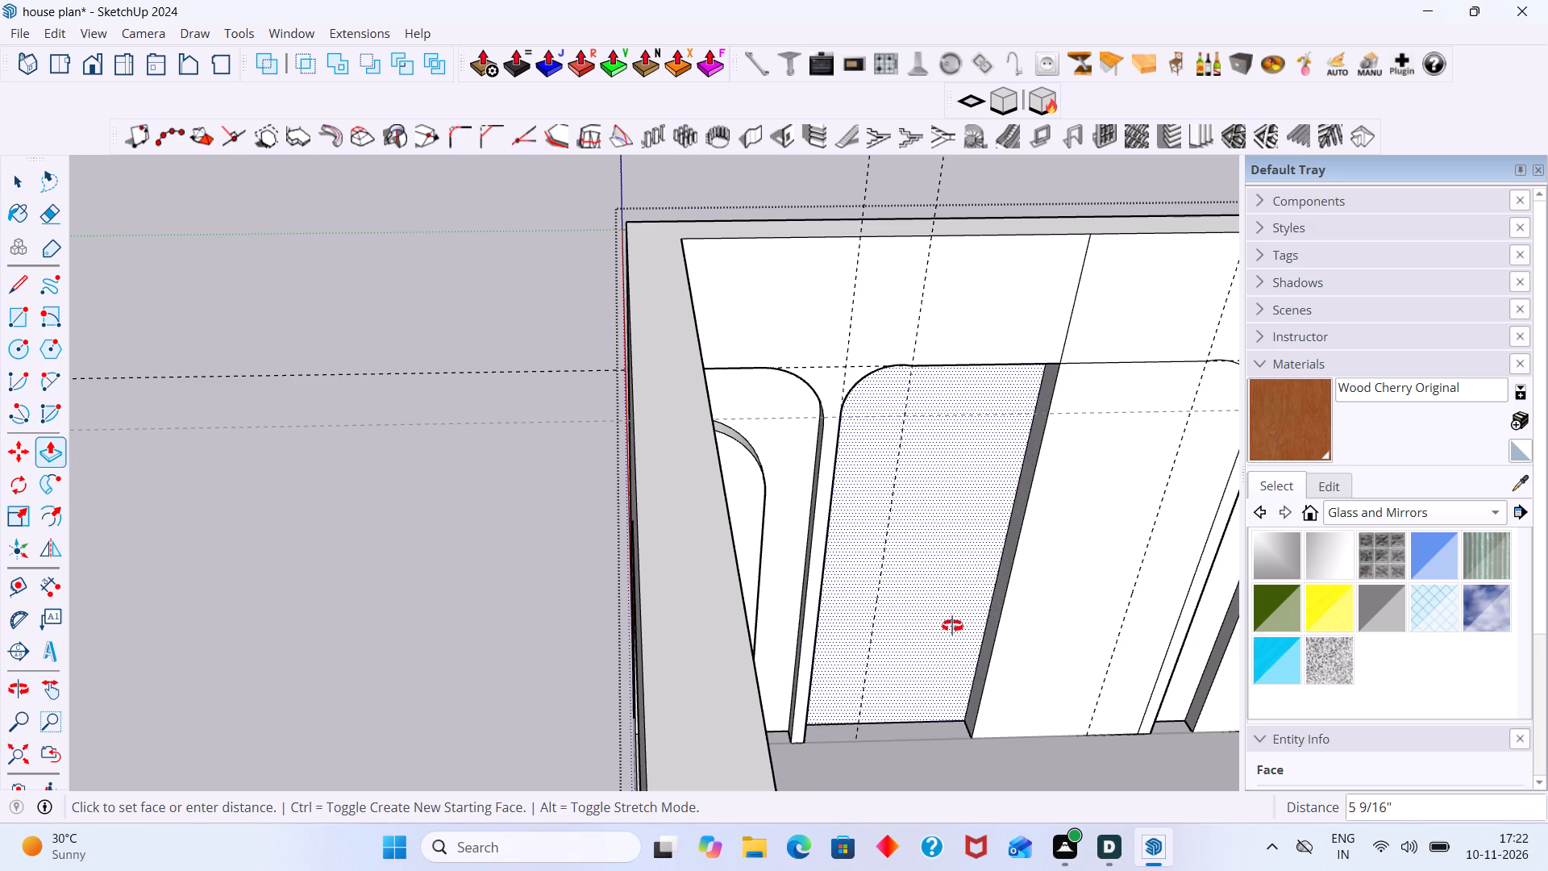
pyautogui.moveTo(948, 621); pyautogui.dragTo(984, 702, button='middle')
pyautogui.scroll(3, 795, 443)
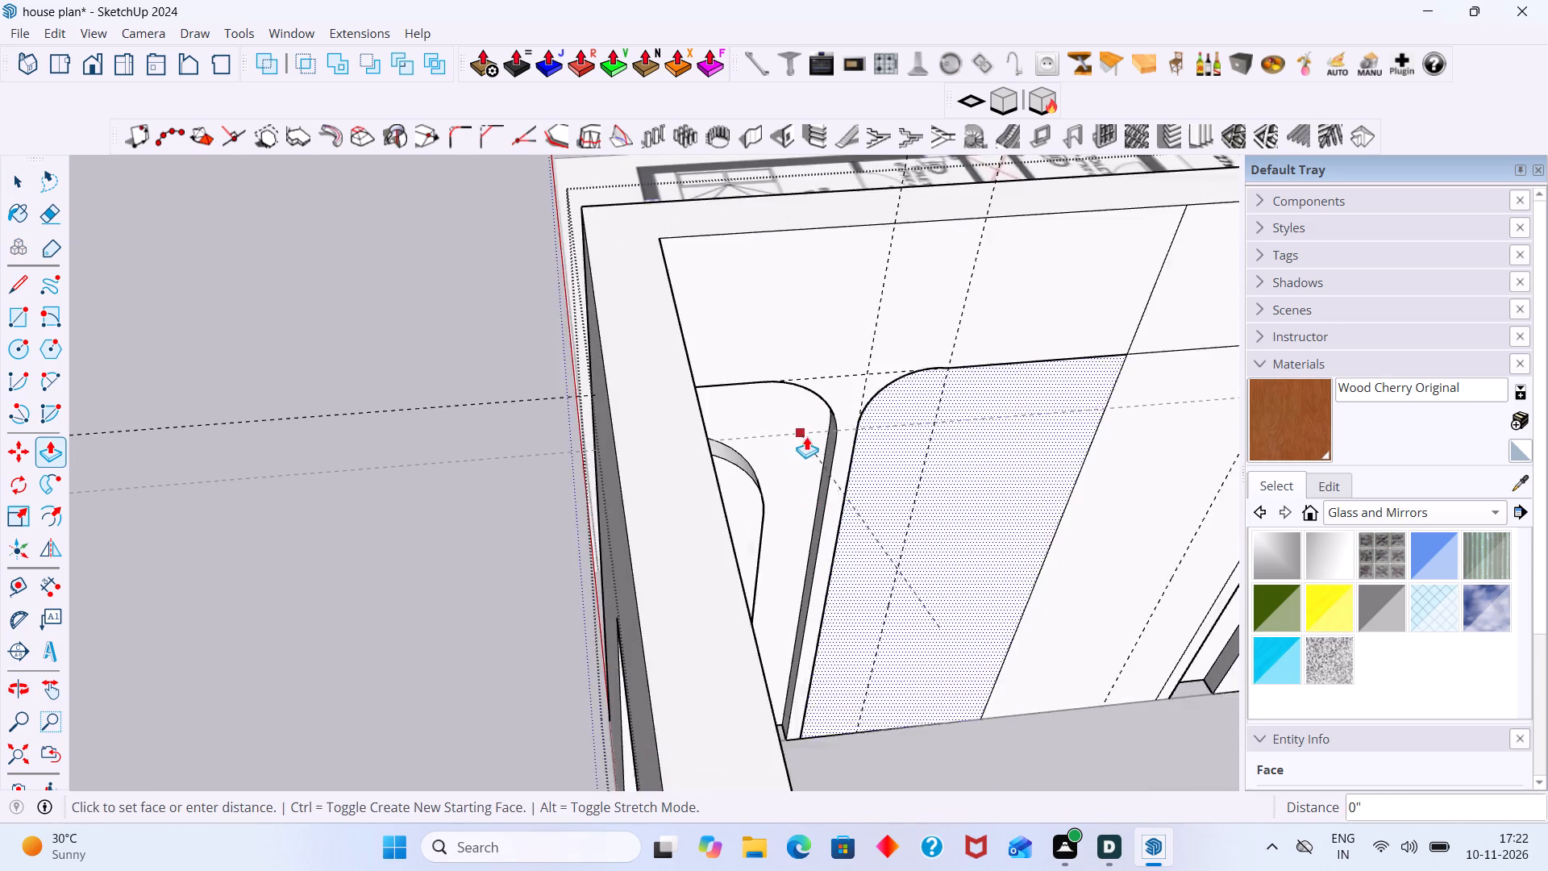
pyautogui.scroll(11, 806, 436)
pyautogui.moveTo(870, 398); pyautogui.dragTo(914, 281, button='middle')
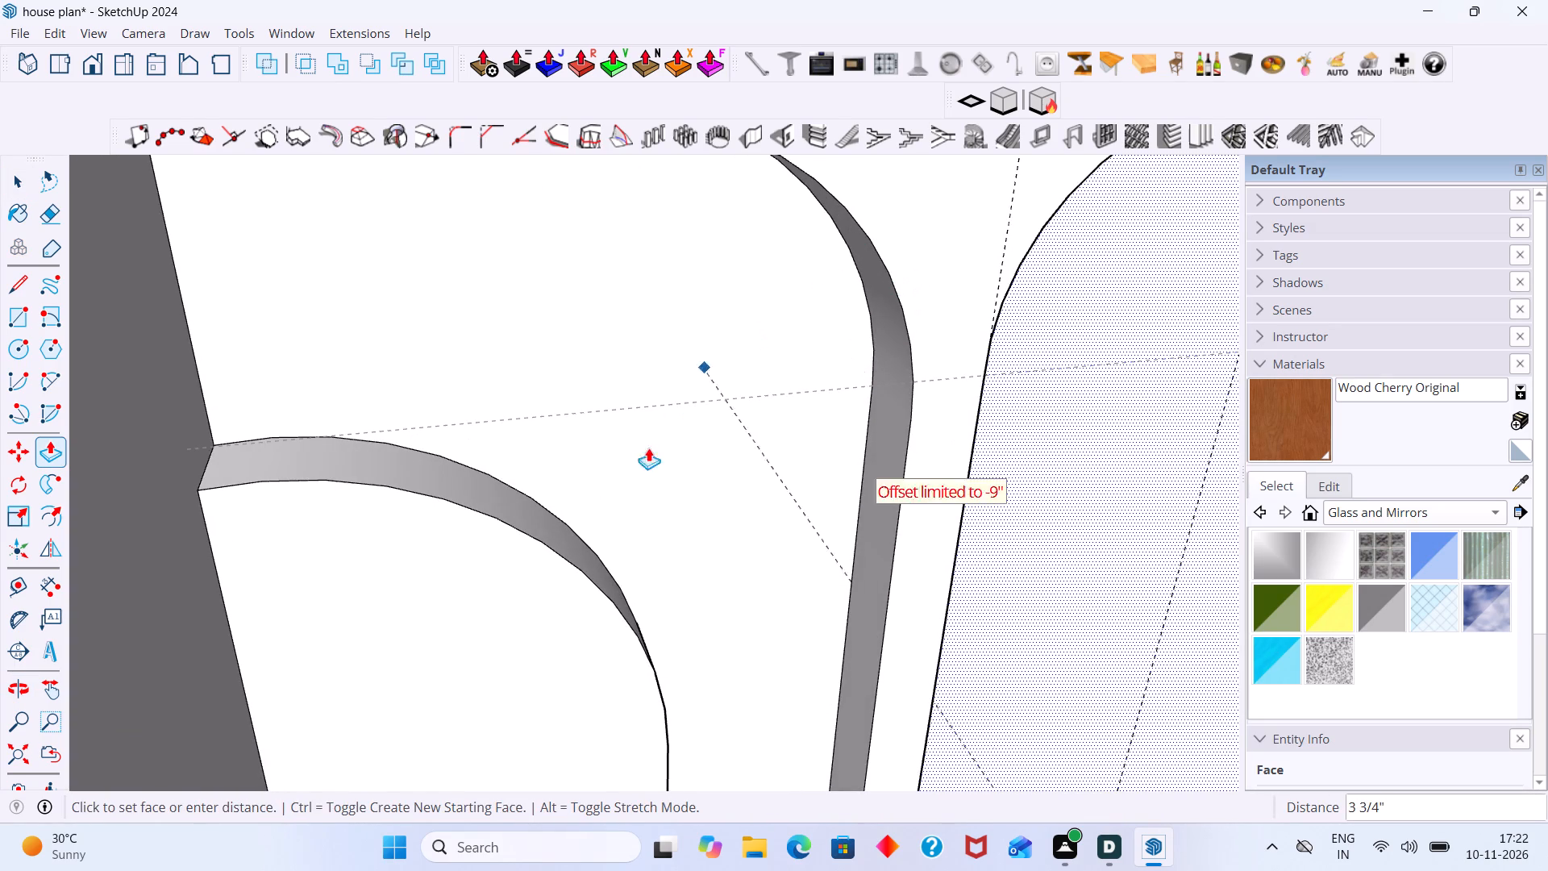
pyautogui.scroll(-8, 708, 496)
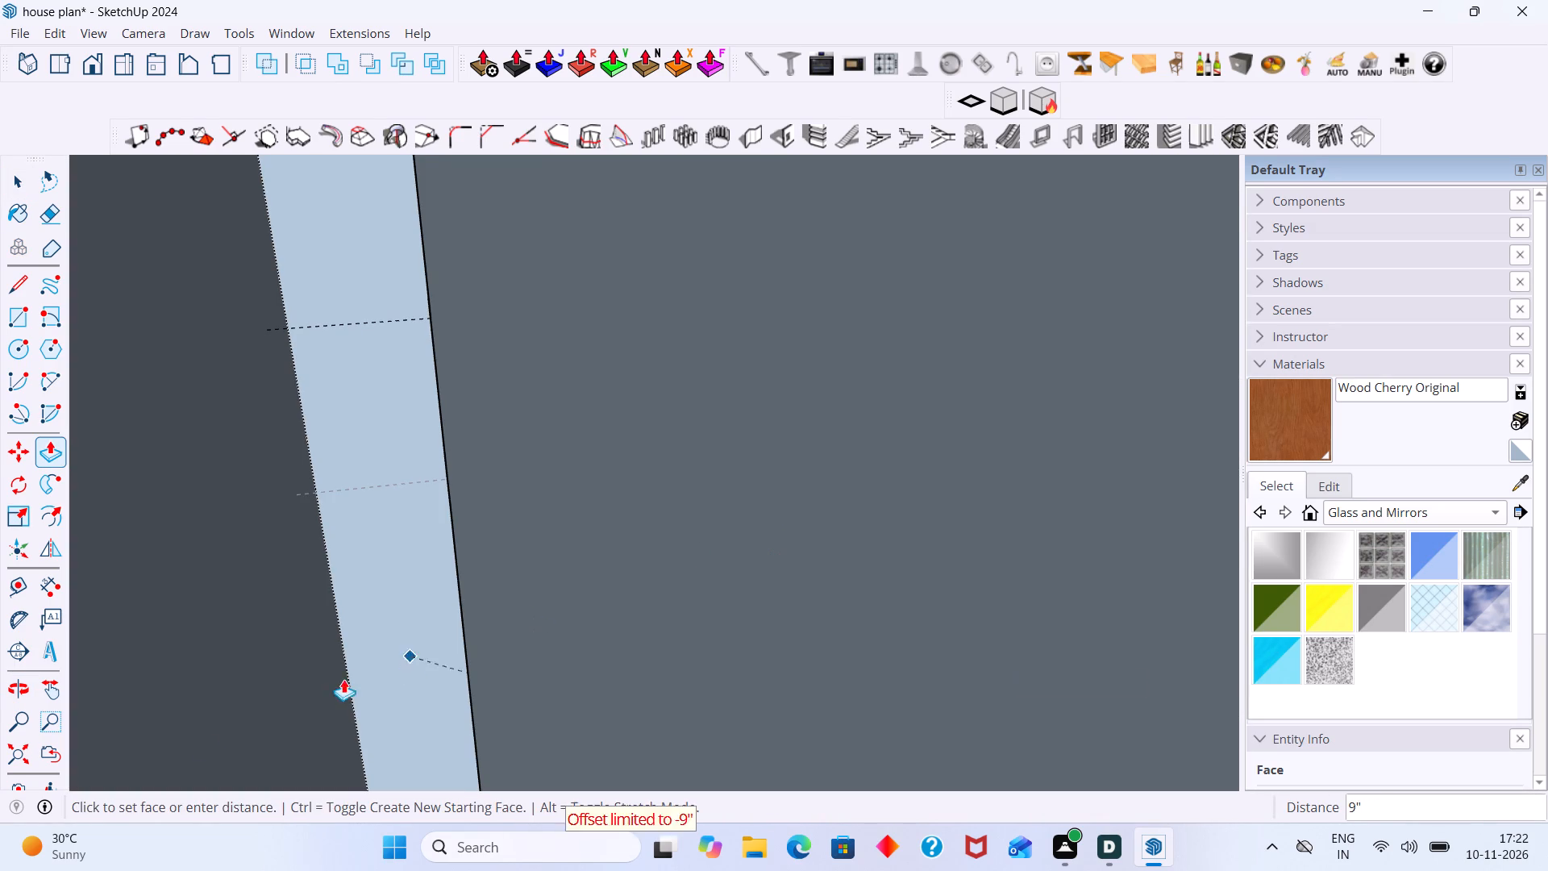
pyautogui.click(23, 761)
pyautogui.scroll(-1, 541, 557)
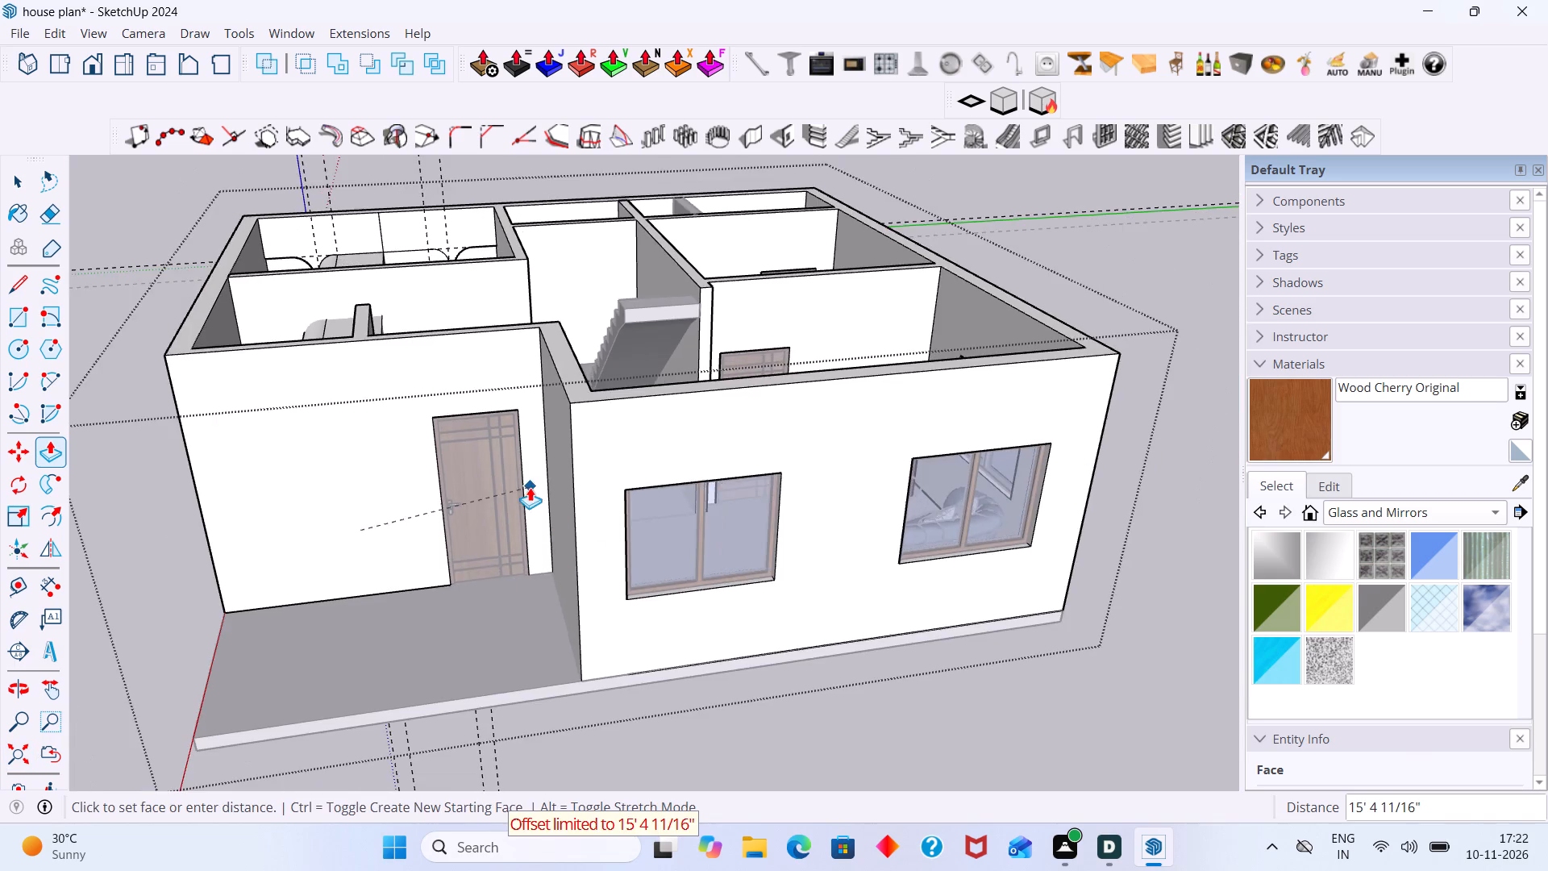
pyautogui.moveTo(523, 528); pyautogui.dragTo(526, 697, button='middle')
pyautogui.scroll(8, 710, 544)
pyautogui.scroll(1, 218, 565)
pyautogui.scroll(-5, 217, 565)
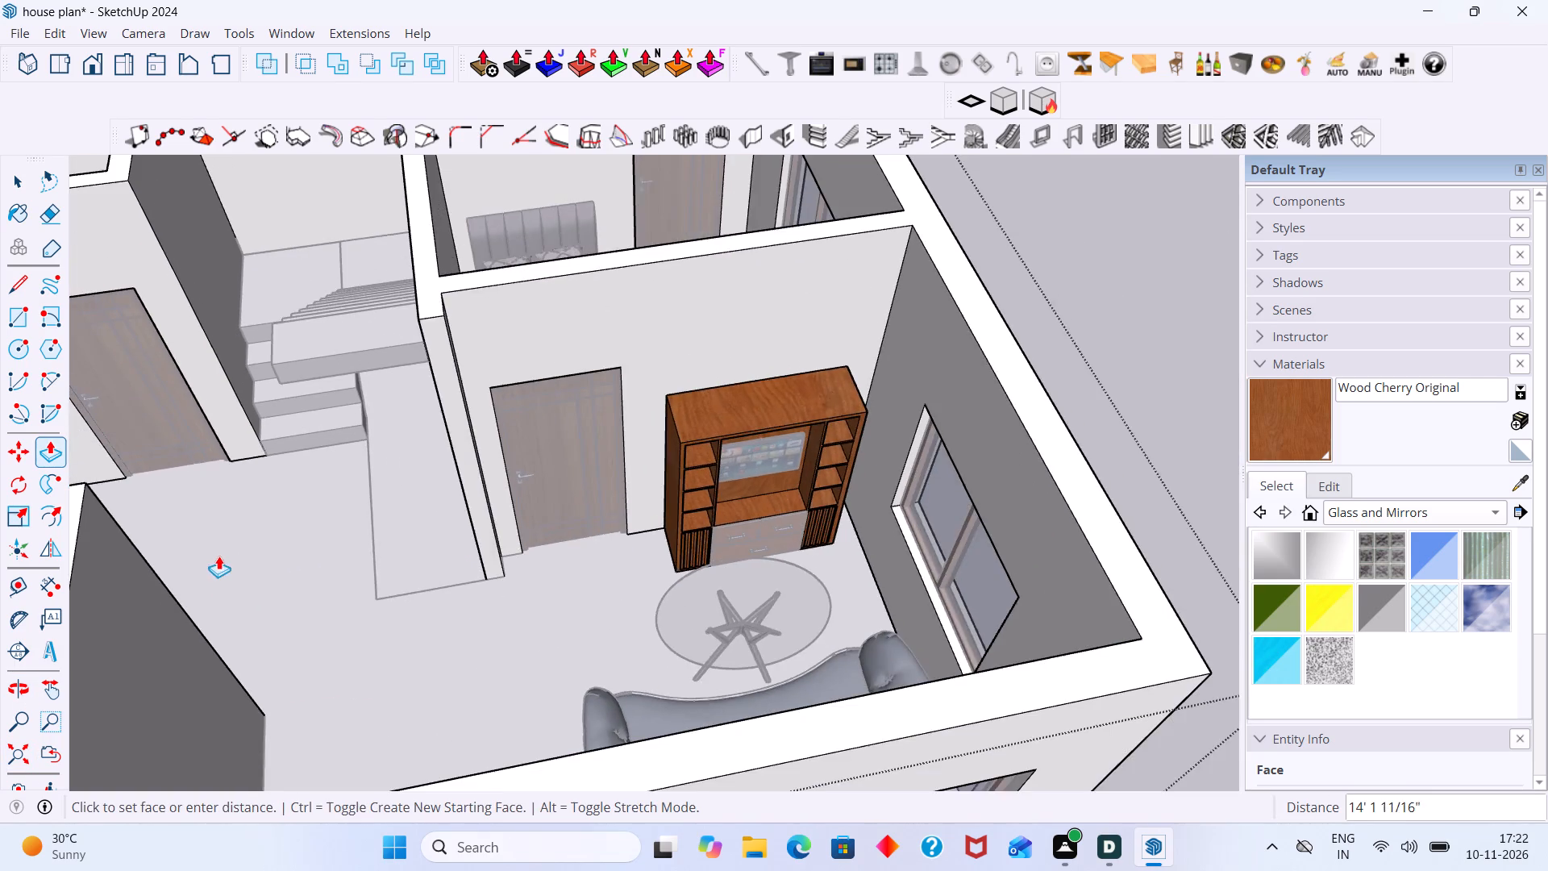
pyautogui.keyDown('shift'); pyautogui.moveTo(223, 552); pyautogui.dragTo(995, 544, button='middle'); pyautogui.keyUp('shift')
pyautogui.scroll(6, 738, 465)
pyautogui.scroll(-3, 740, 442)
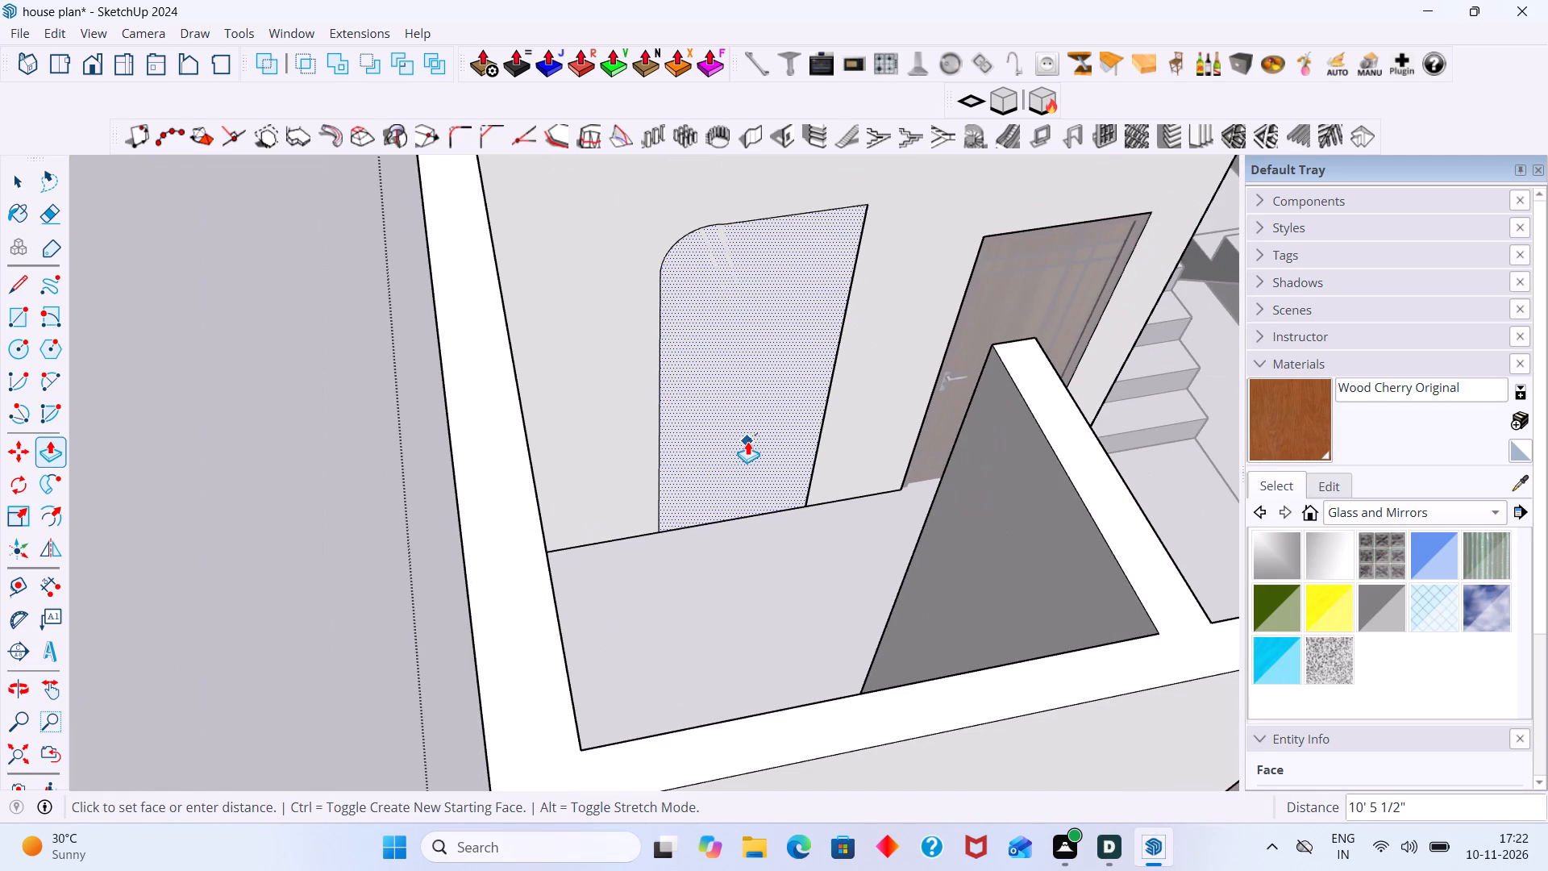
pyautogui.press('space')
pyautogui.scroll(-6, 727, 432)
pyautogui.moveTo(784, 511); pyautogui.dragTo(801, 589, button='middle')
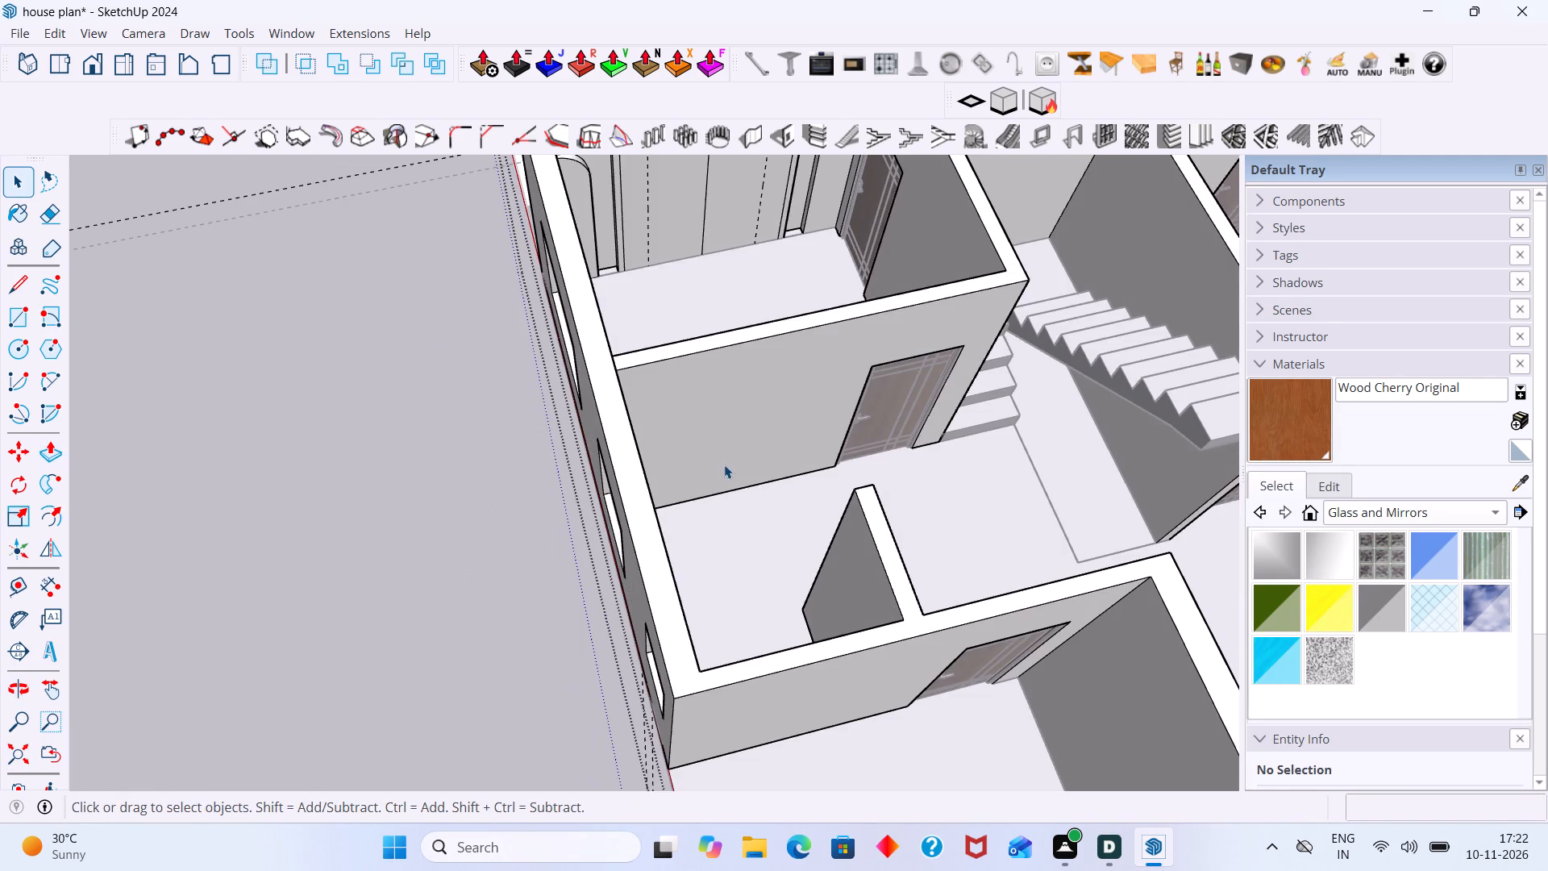
# Push/Pull the window-side half of the central niche panel inward about 3 3/4", matching the adjacent side panel's recess.
pyautogui.keyDown('shift'); pyautogui.moveTo(729, 465); pyautogui.dragTo(855, 679, button='middle'); pyautogui.keyUp('shift')
pyautogui.scroll(8, 689, 362)
pyautogui.moveTo(715, 415); pyautogui.dragTo(543, 385, button='middle')
pyautogui.scroll(1, 543, 385)
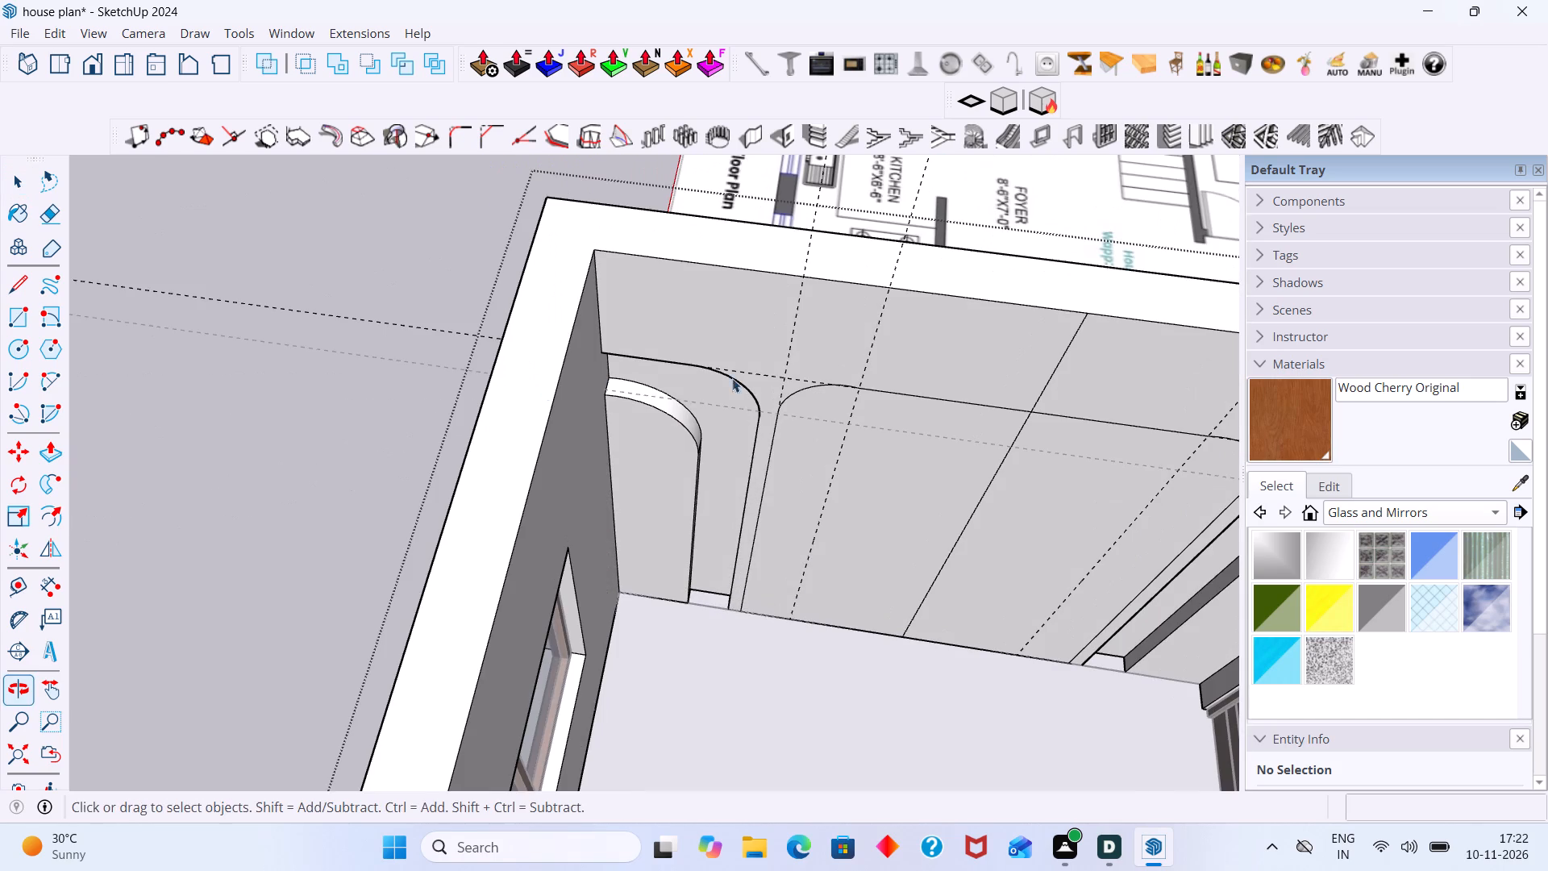
pyautogui.moveTo(826, 425); pyautogui.dragTo(866, 285, button='middle')
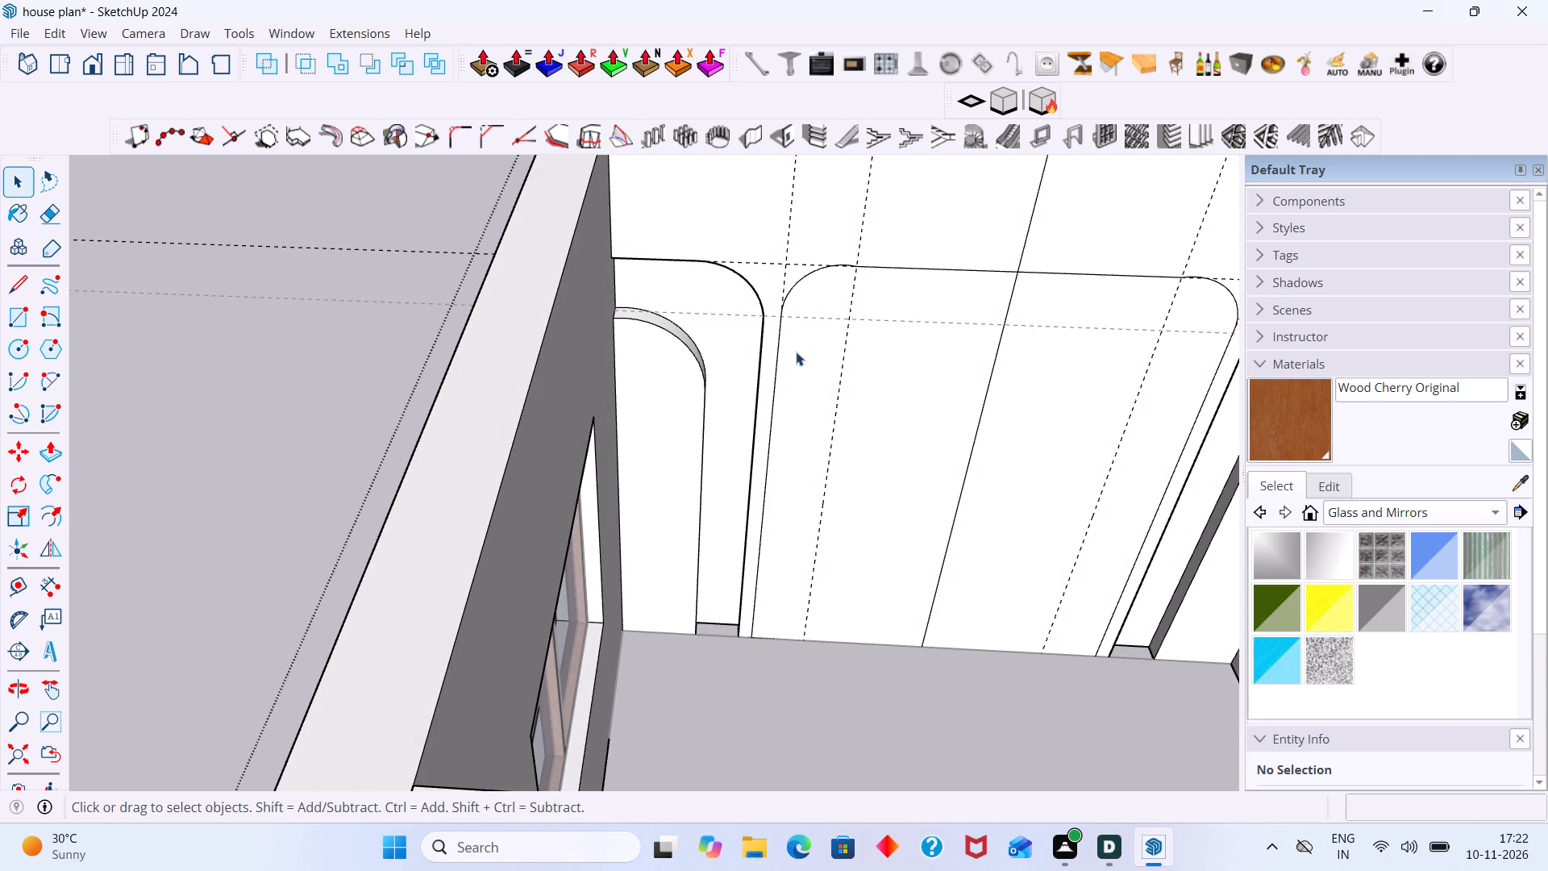
pyautogui.scroll(2, 825, 349)
pyautogui.scroll(-1, 965, 345)
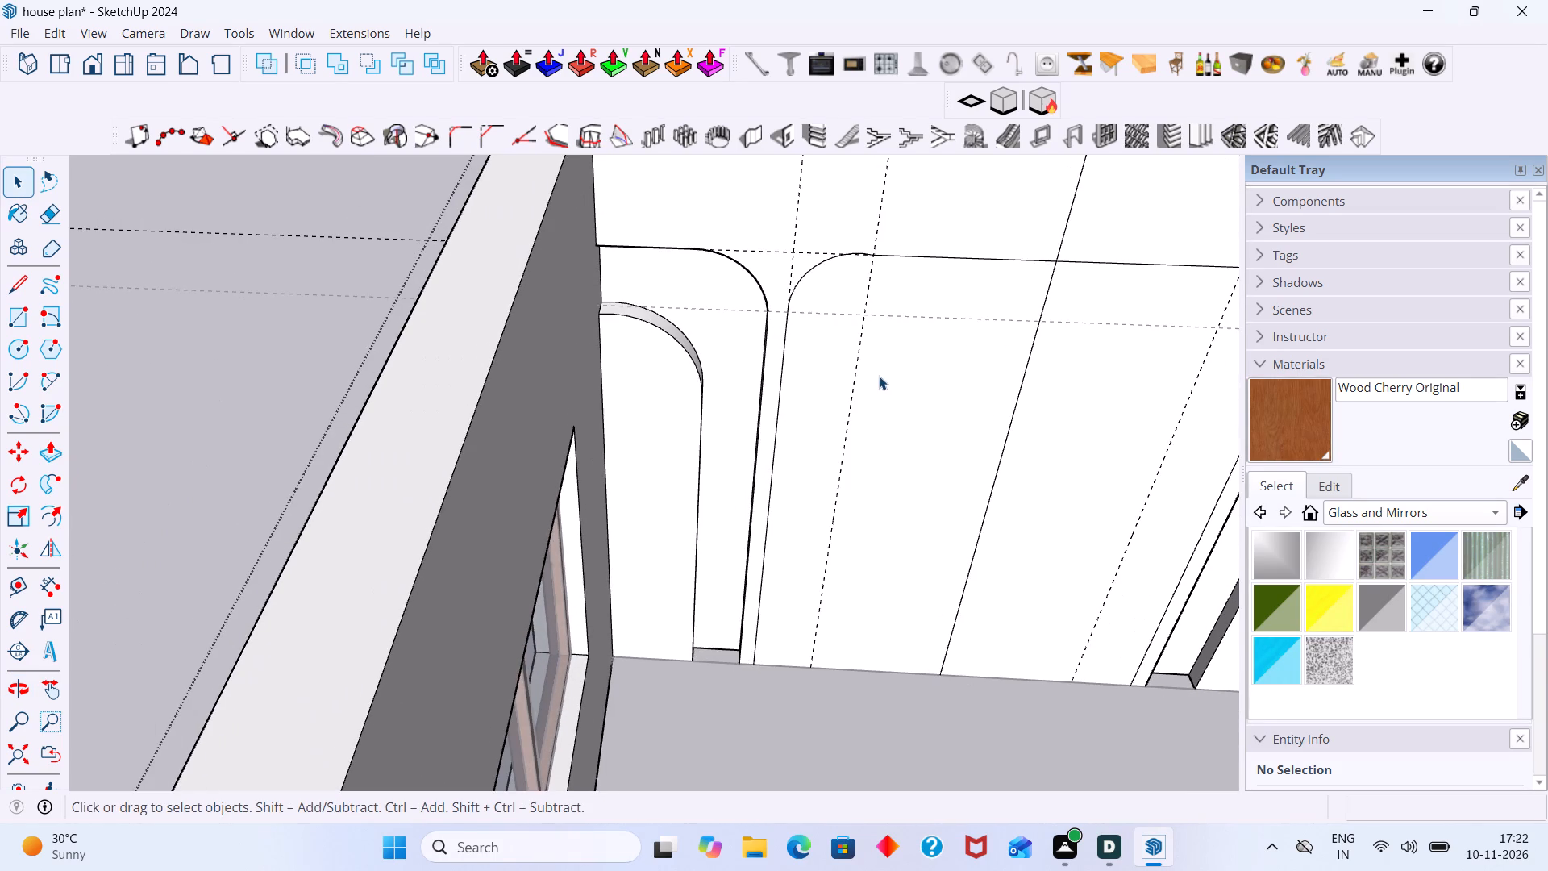
pyautogui.scroll(-2, 879, 376)
pyautogui.moveTo(885, 390); pyautogui.dragTo(930, 423, button='middle')
pyautogui.scroll(2, 893, 399)
pyautogui.click(891, 397)
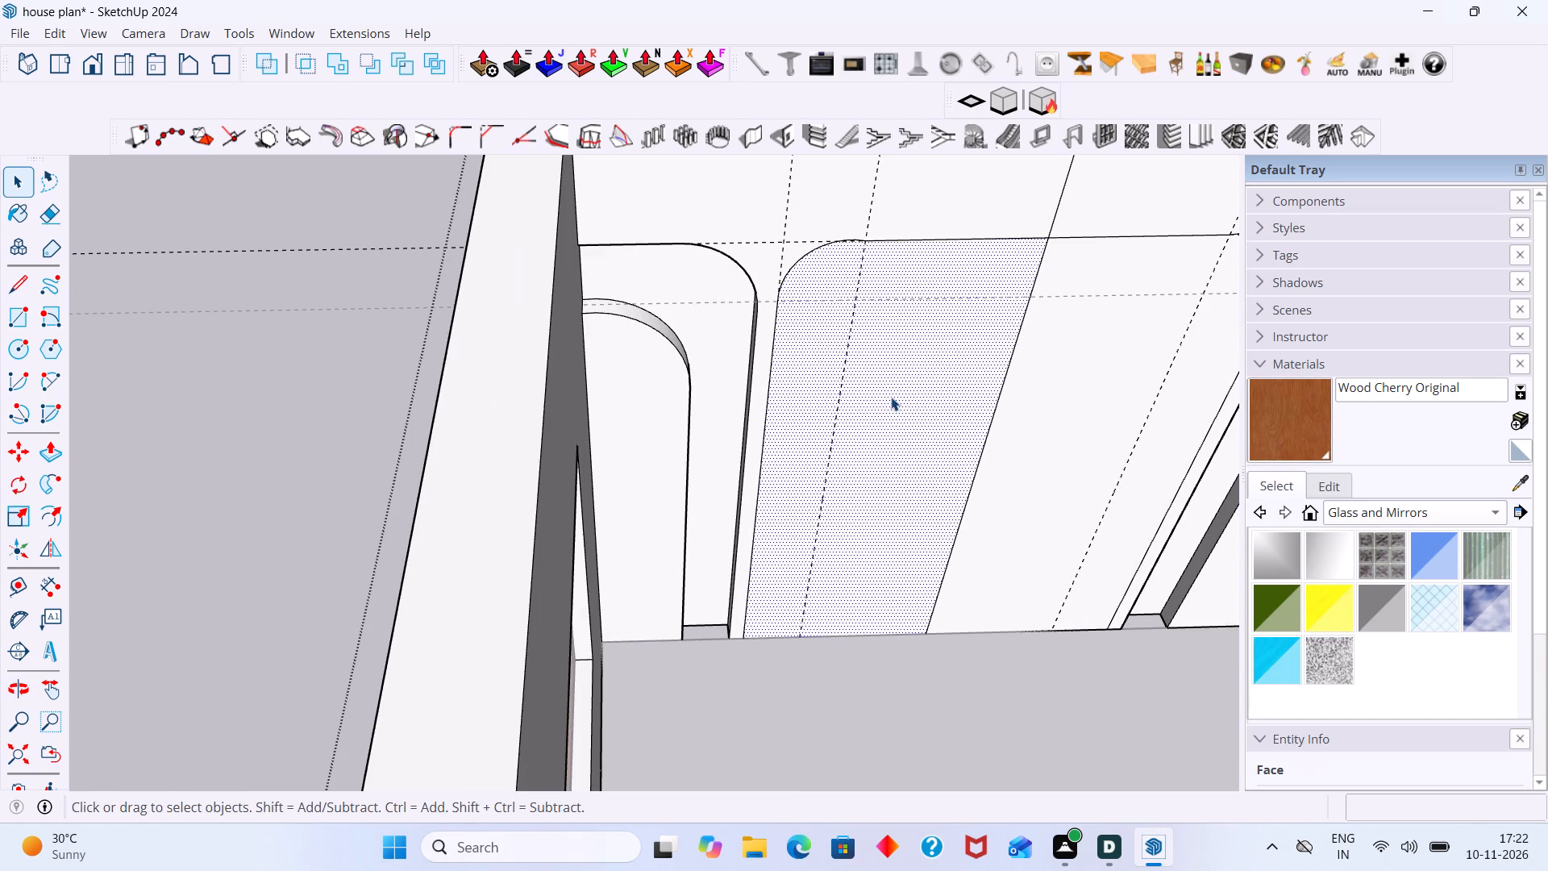
pyautogui.press('p')
pyautogui.click(891, 397)
pyautogui.scroll(3, 751, 307)
pyautogui.moveTo(742, 325); pyautogui.dragTo(791, 327, button='middle')
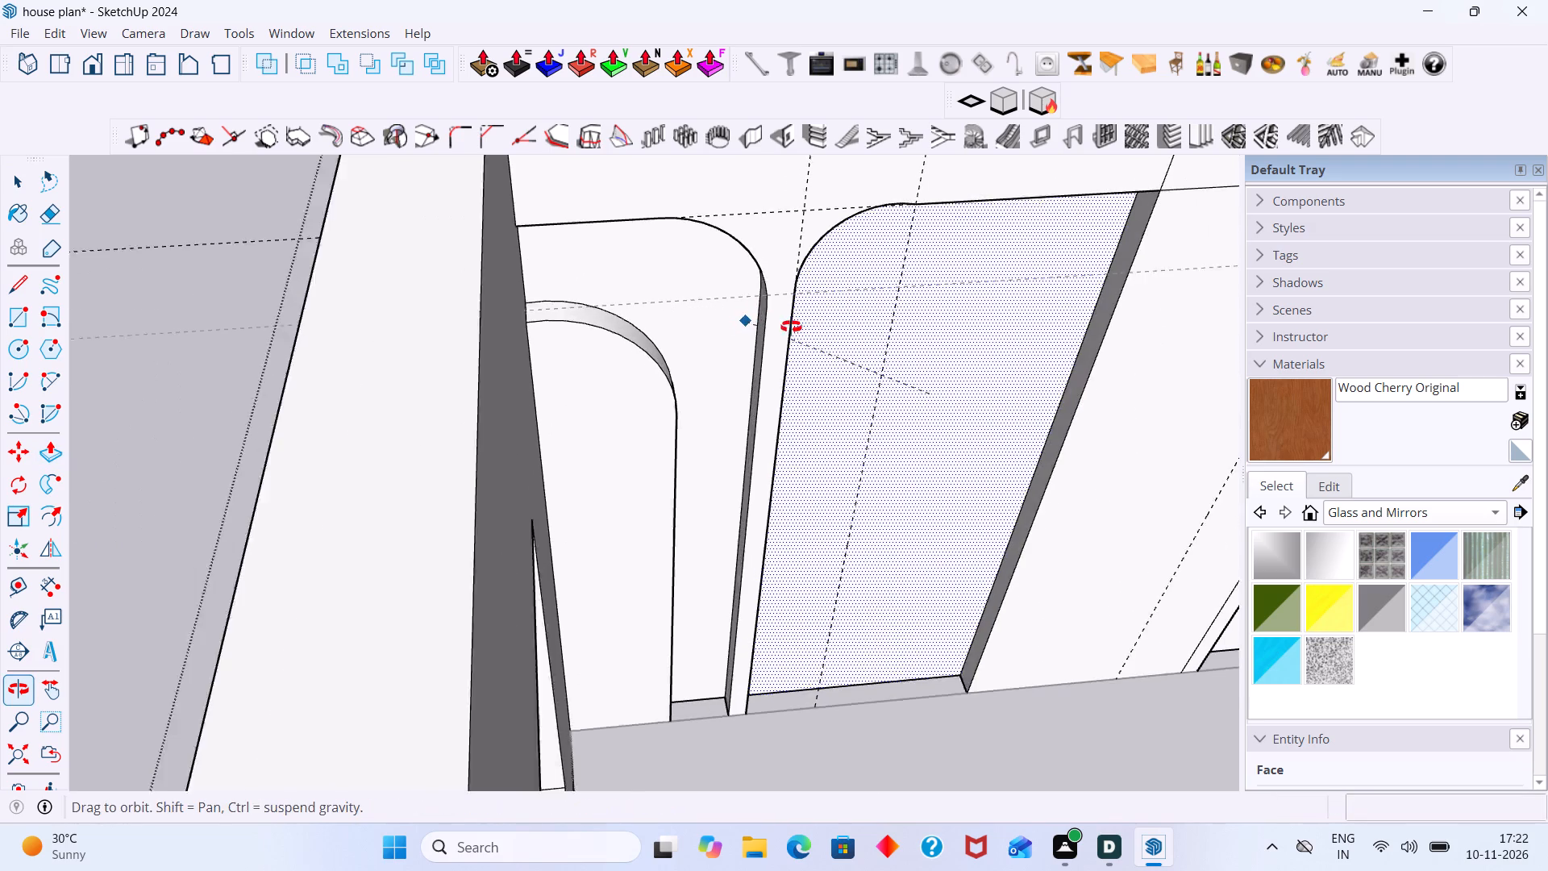
pyautogui.moveTo(791, 327); pyautogui.dragTo(805, 324, button='middle')
pyautogui.scroll(5, 776, 284)
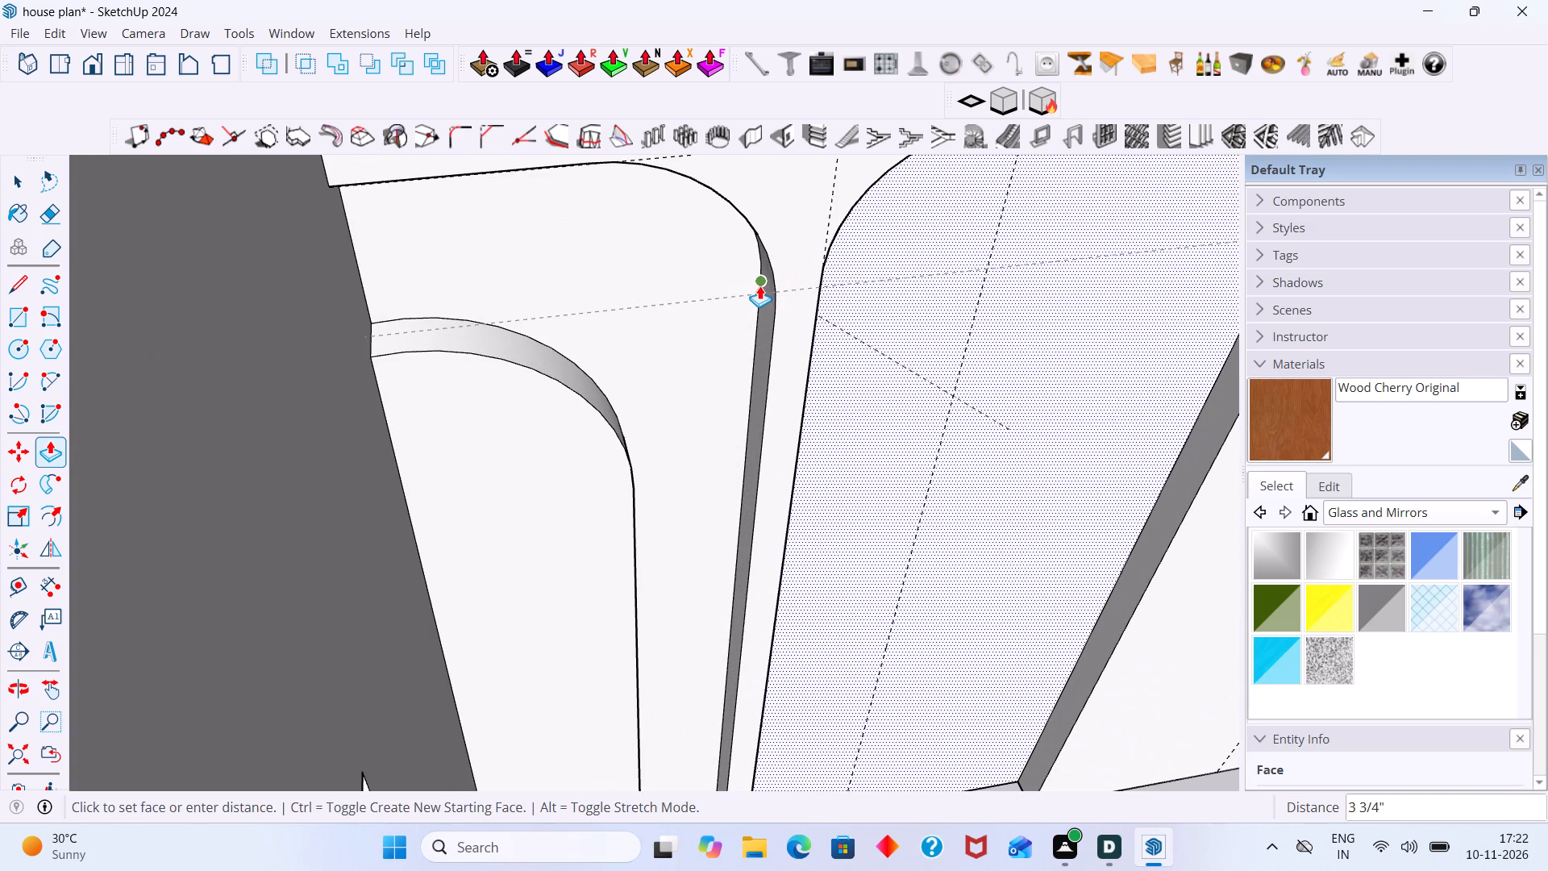
pyautogui.doubleClick(759, 285)
# Recess the door-side half of the central niche panel by the same depth as the window-side half.
pyautogui.scroll(-1, 868, 343)
pyautogui.moveTo(862, 381); pyautogui.dragTo(594, 380, button='middle')
pyautogui.scroll(-4, 801, 363)
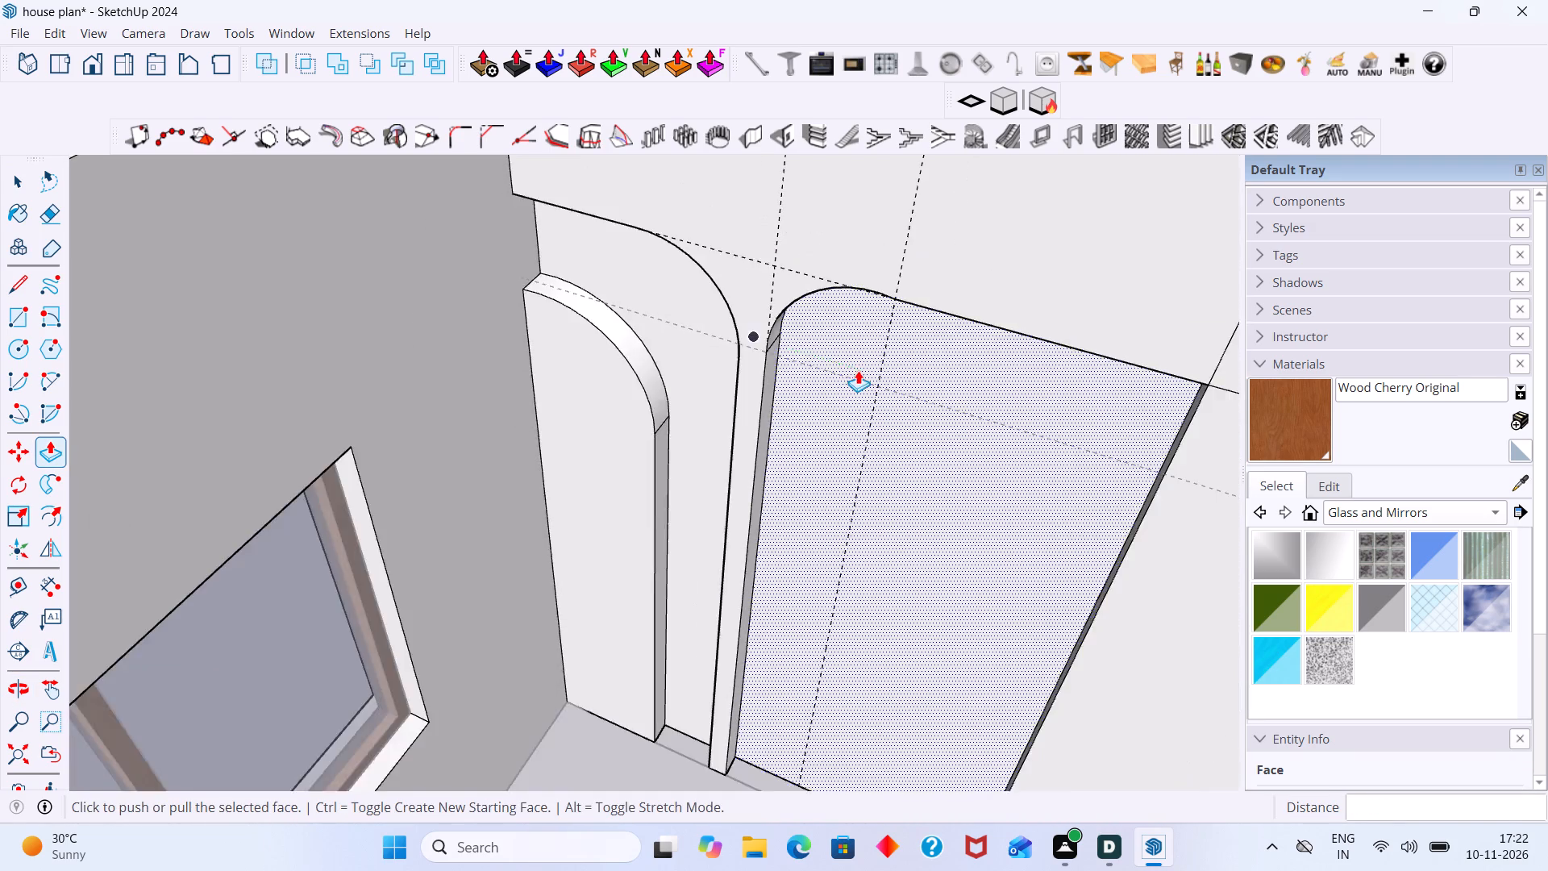
pyautogui.scroll(-9, 858, 370)
pyautogui.press('space')
pyautogui.click(1045, 479)
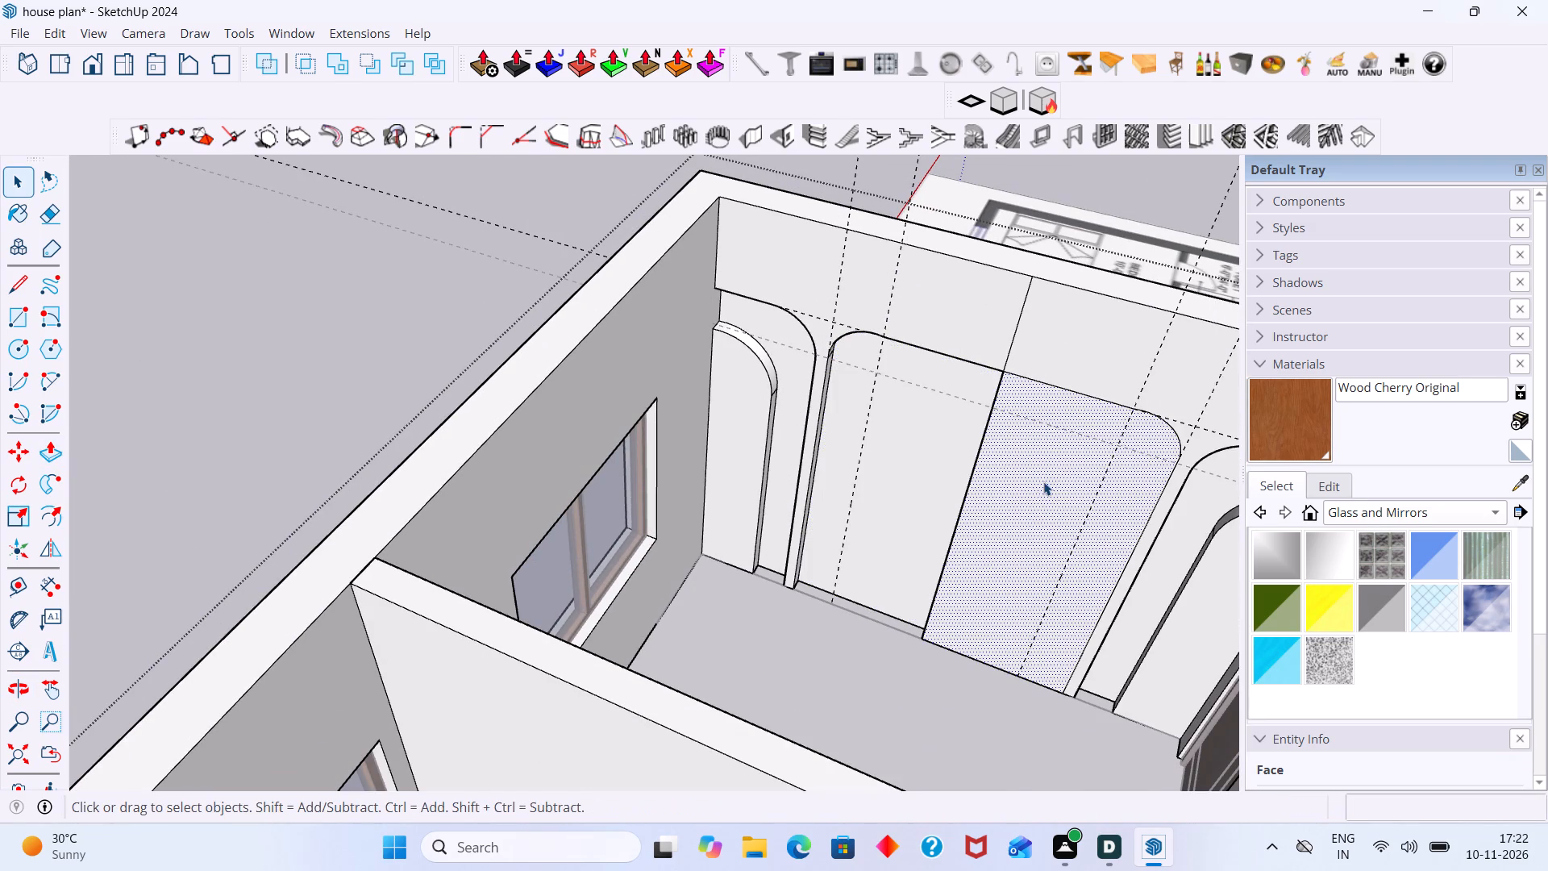
pyautogui.press('p')
pyautogui.doubleClick(1042, 480)
pyautogui.press('space')
# Delete the vertical centre line dividing the niche wall, both inside the recessed panel and above it.
pyautogui.moveTo(1013, 494); pyautogui.dragTo(1134, 476, button='middle')
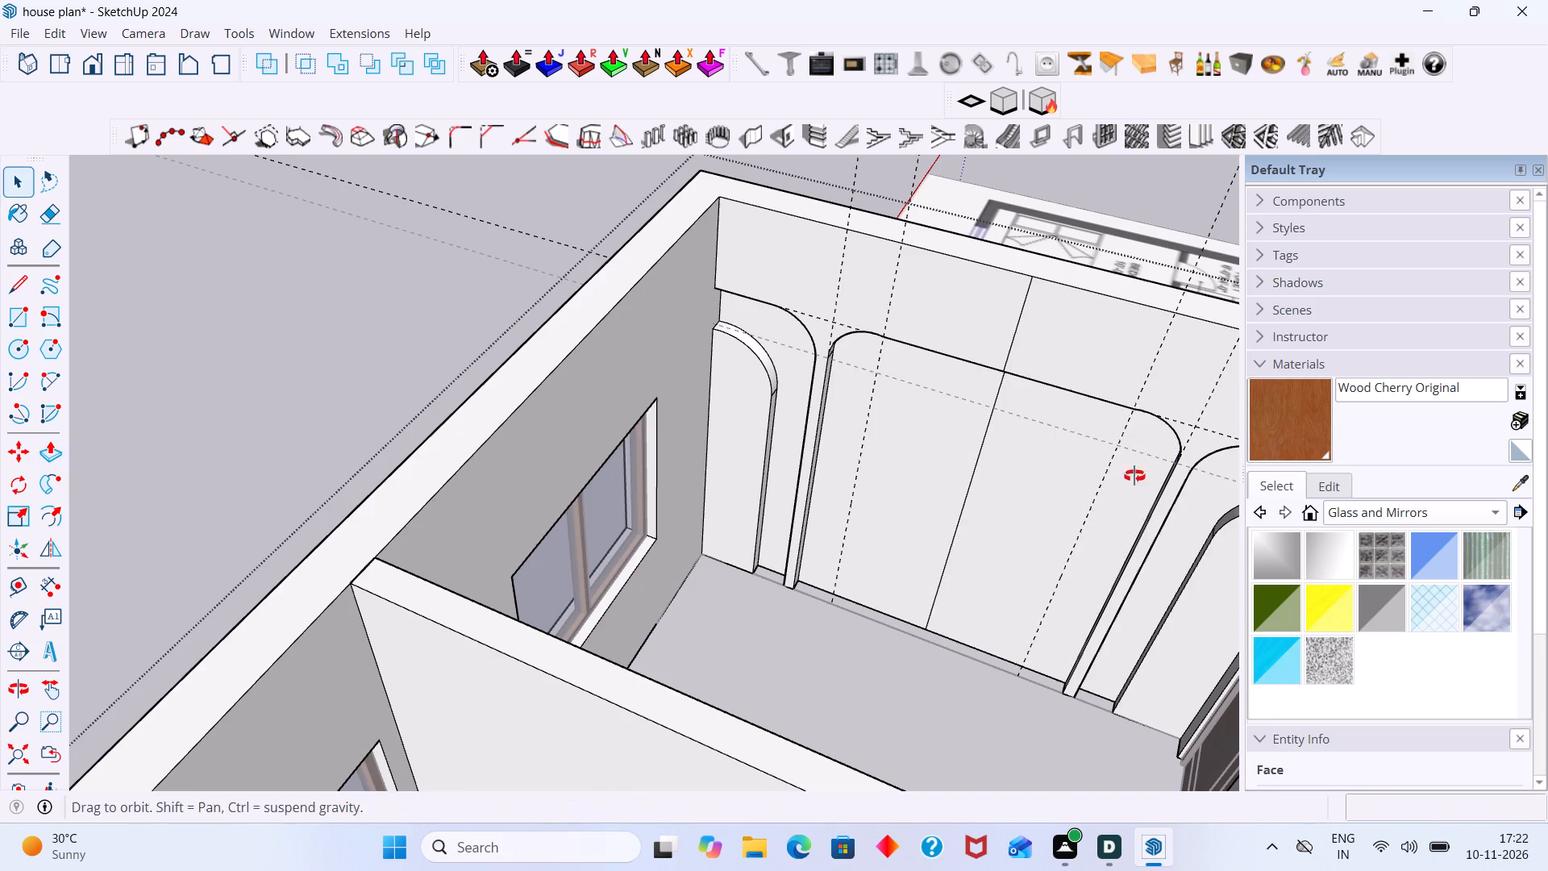
pyautogui.moveTo(1134, 476); pyautogui.dragTo(1176, 453, button='middle')
pyautogui.scroll(6, 963, 377)
pyautogui.click(944, 367)
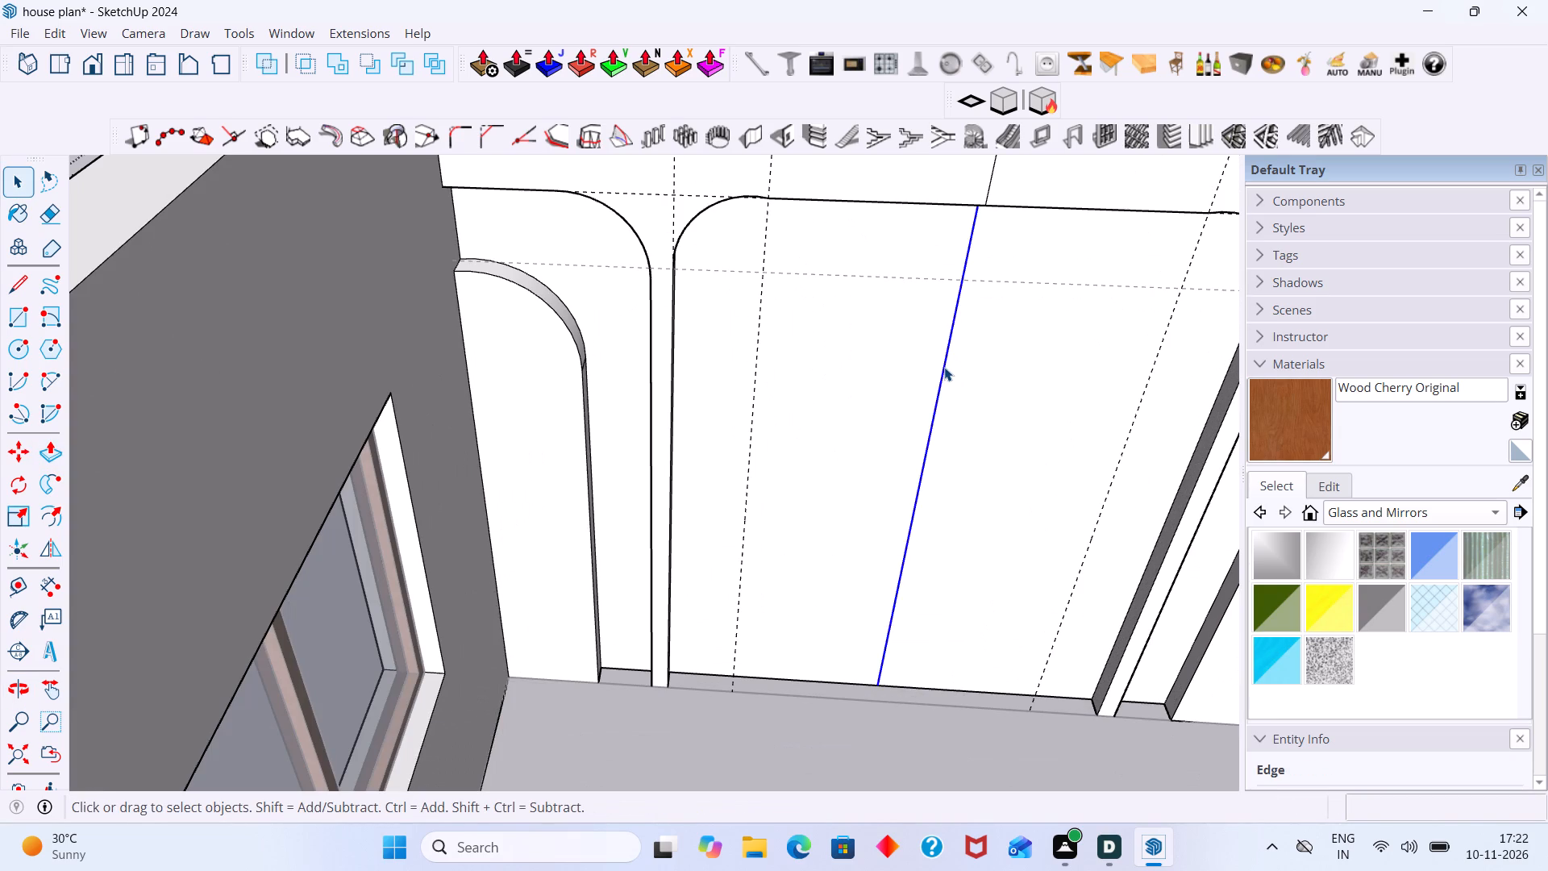
pyautogui.press('Delete')
pyautogui.scroll(-10, 930, 372)
pyautogui.scroll(3, 947, 296)
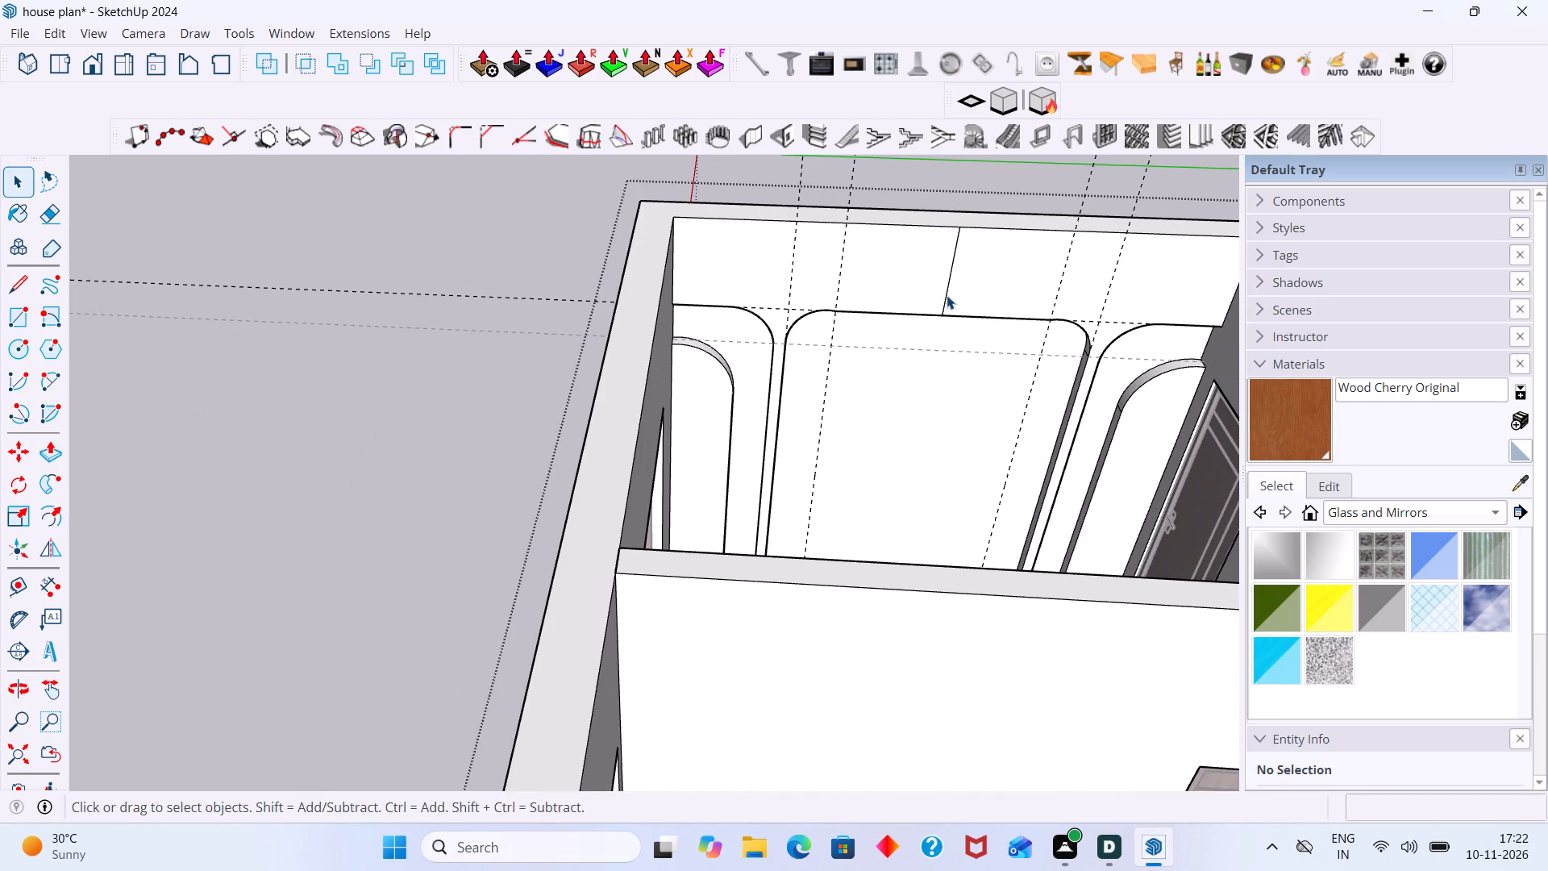
pyautogui.click(947, 295)
pyautogui.press('Delete')
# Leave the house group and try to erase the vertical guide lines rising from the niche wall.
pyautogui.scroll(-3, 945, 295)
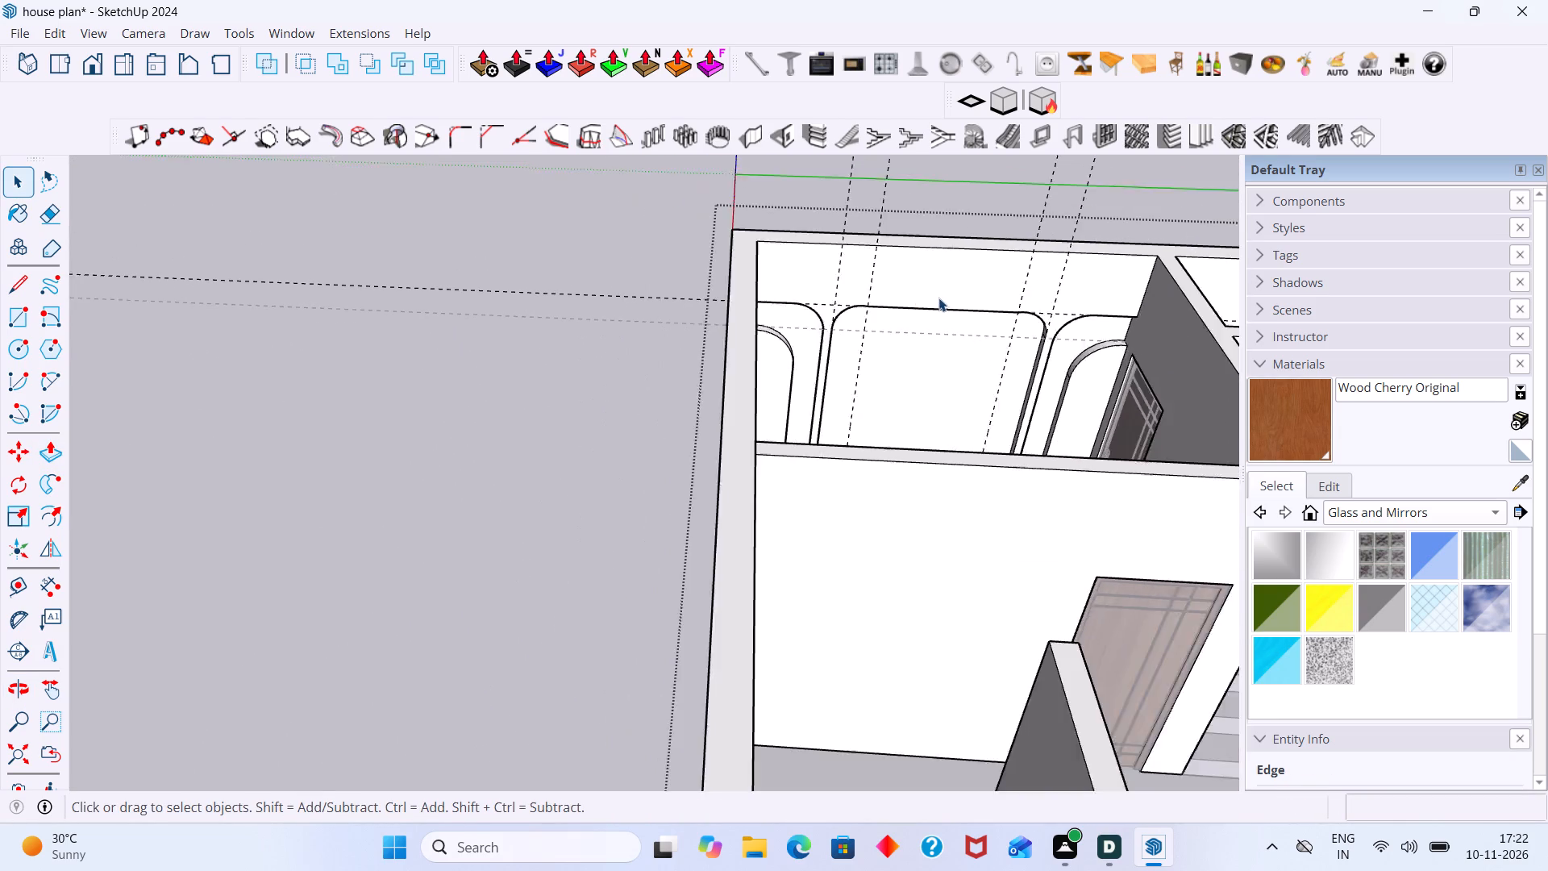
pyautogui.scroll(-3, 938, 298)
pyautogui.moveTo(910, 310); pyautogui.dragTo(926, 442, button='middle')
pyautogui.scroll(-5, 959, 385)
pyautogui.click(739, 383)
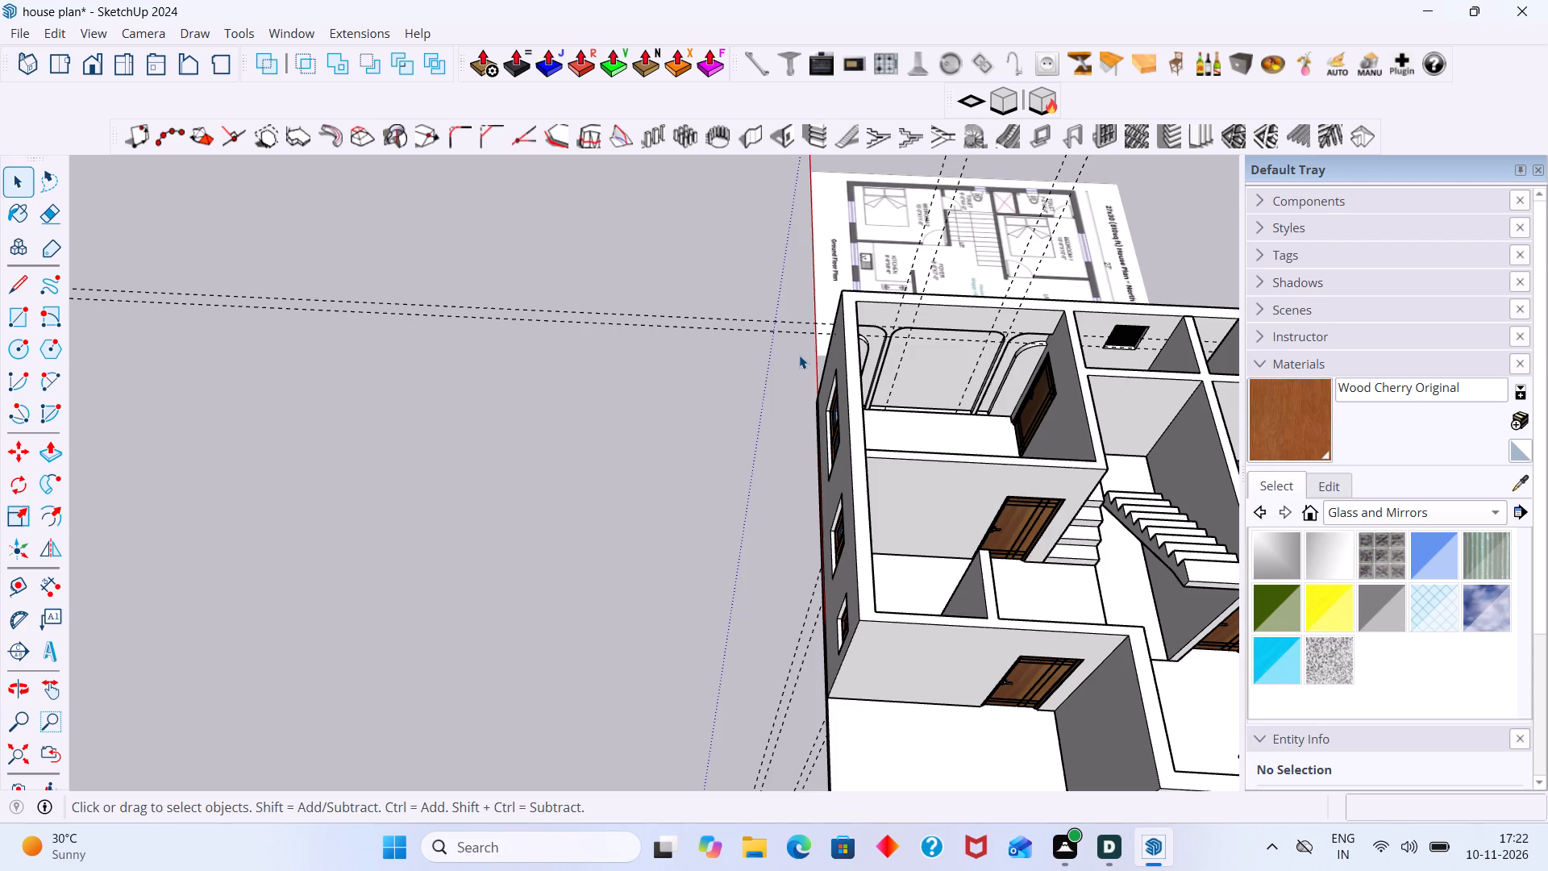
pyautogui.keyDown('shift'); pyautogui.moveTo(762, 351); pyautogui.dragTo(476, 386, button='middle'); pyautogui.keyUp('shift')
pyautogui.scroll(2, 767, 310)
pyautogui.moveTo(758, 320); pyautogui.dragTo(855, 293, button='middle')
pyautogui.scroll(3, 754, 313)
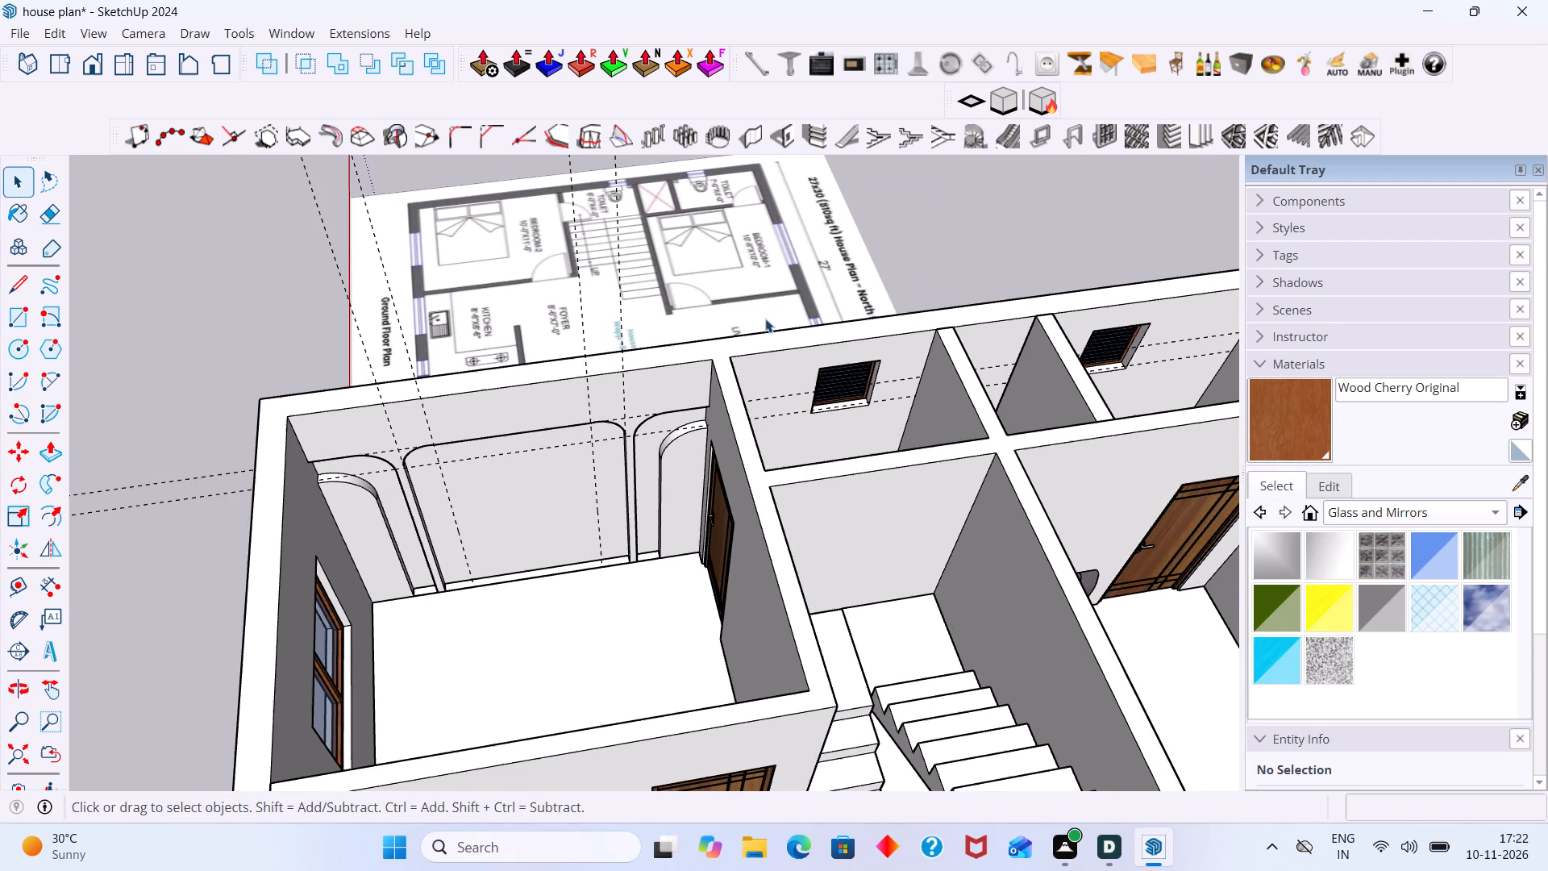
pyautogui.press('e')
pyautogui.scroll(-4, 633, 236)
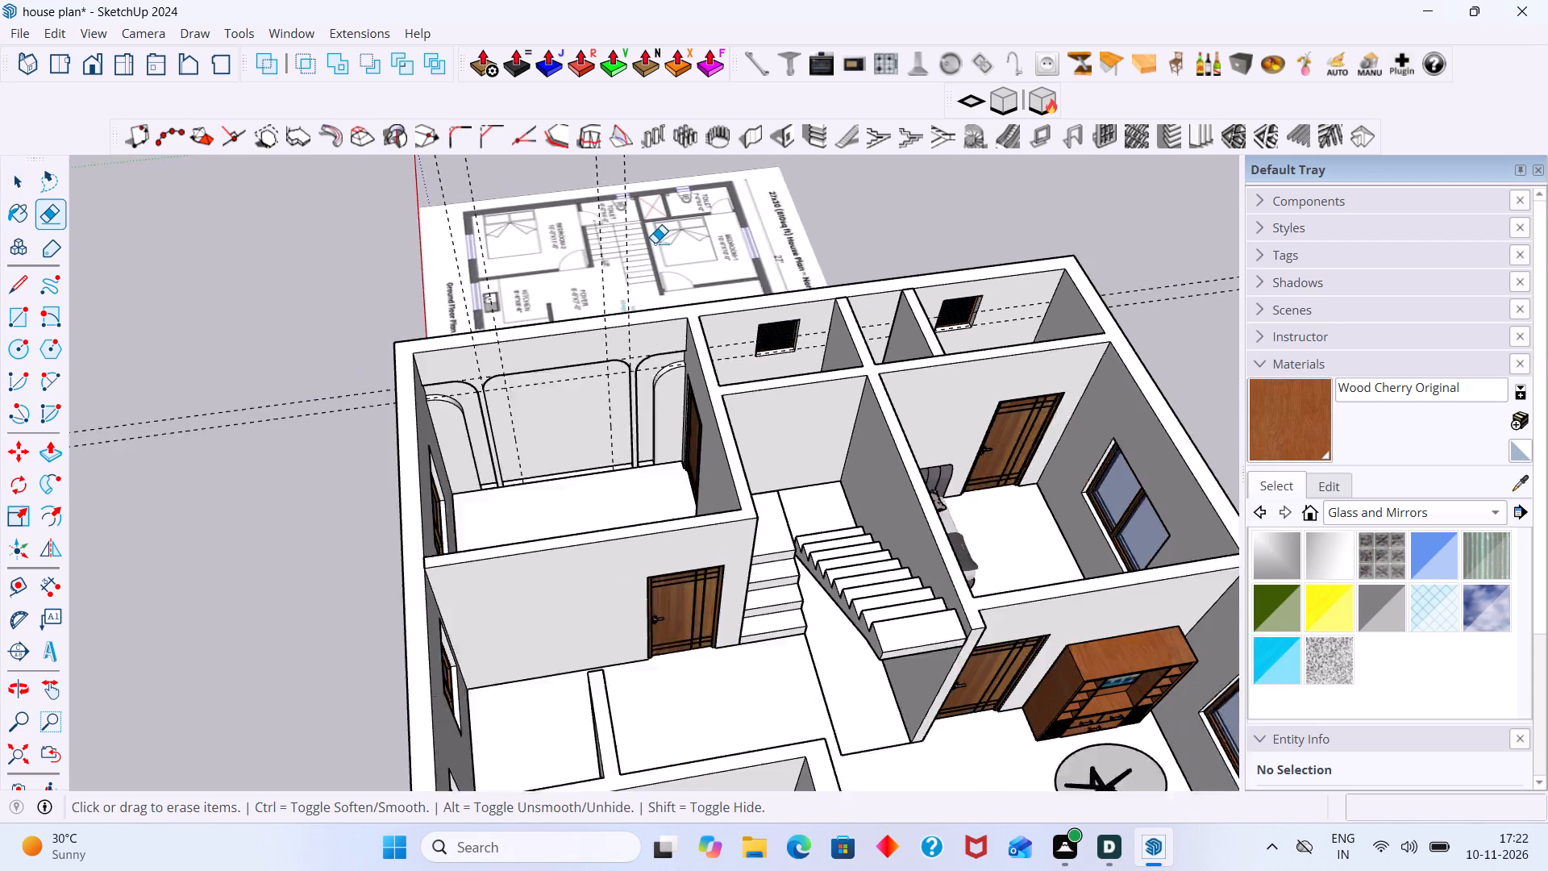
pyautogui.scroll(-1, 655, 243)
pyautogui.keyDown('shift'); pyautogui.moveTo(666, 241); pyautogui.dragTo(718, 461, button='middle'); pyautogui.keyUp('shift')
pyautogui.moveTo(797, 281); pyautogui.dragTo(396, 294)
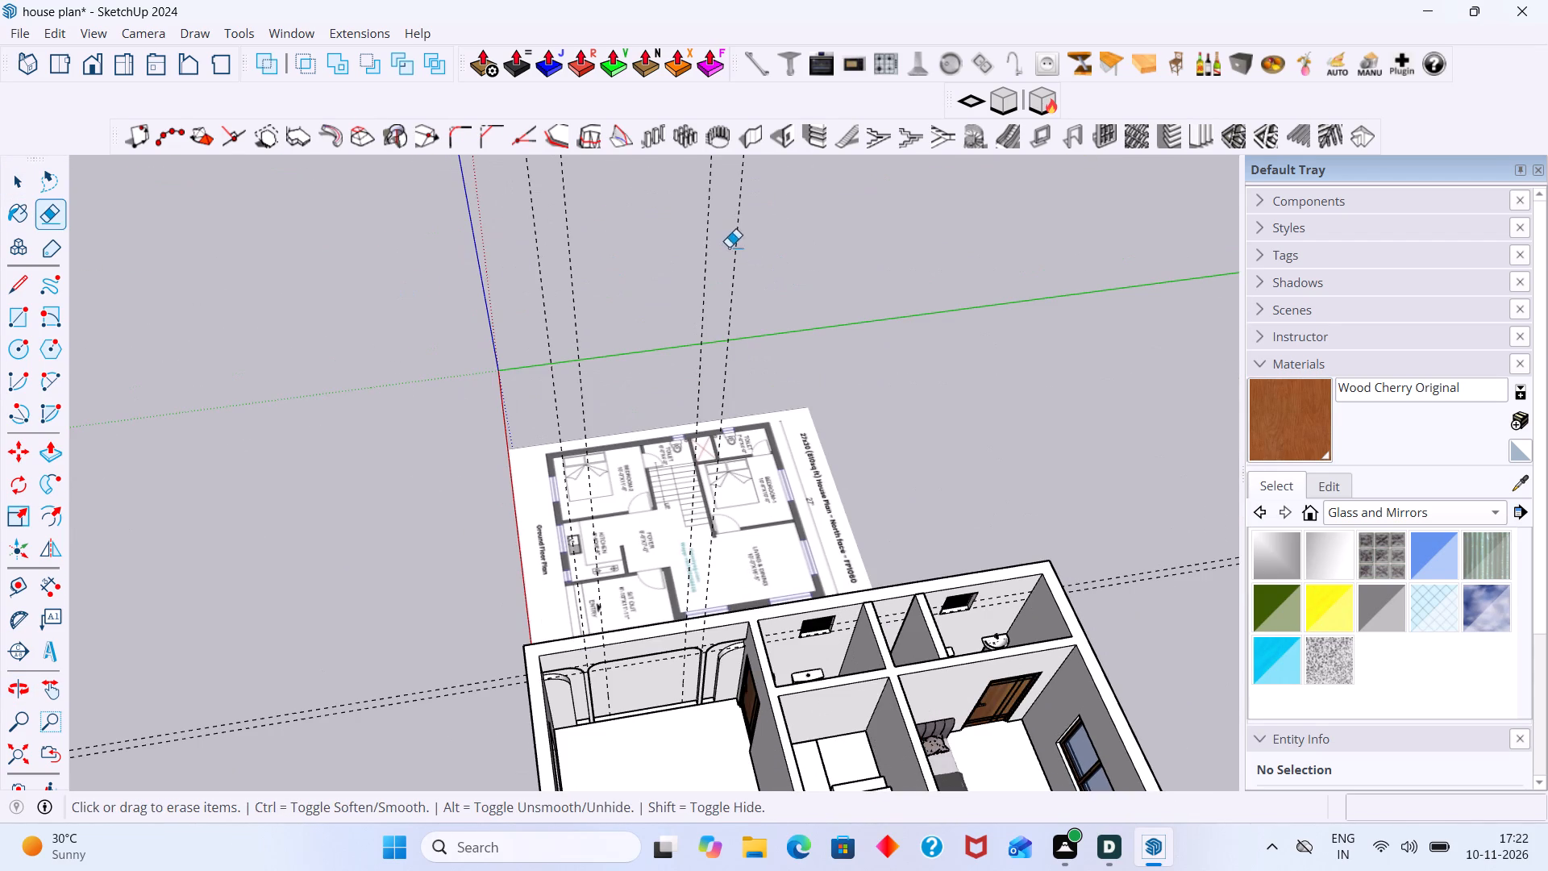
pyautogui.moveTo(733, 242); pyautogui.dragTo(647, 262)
# Open the house group for editing and erase the four vertical guide lines rising from the niche wall.
pyautogui.press('space')
pyautogui.doubleClick(740, 256)
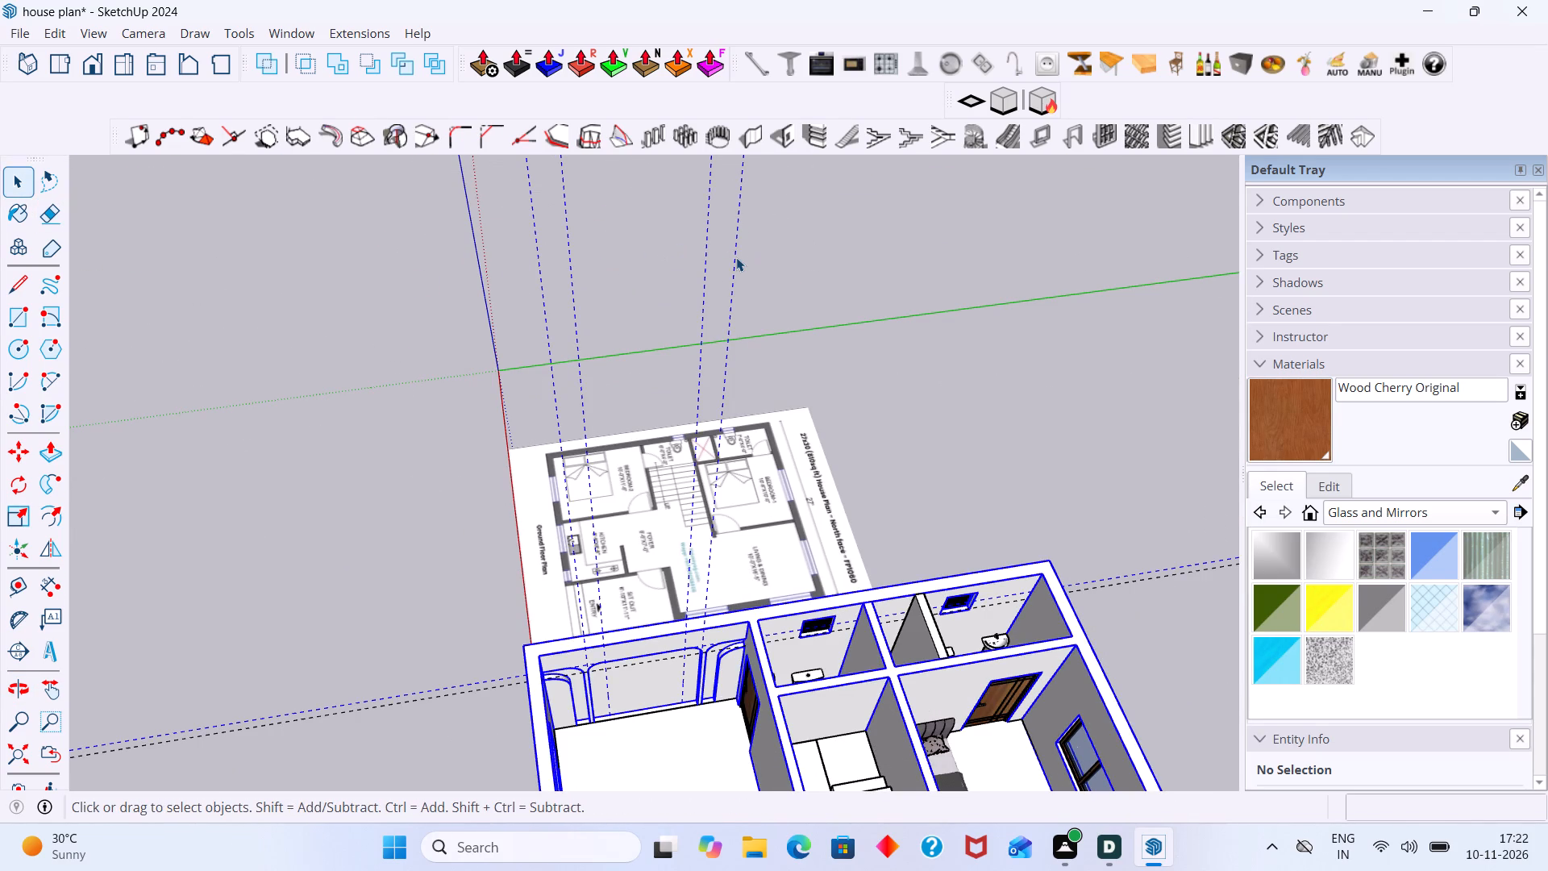
pyautogui.click(733, 260)
pyautogui.doubleClick(735, 260)
pyautogui.click(742, 265)
pyautogui.click(732, 275)
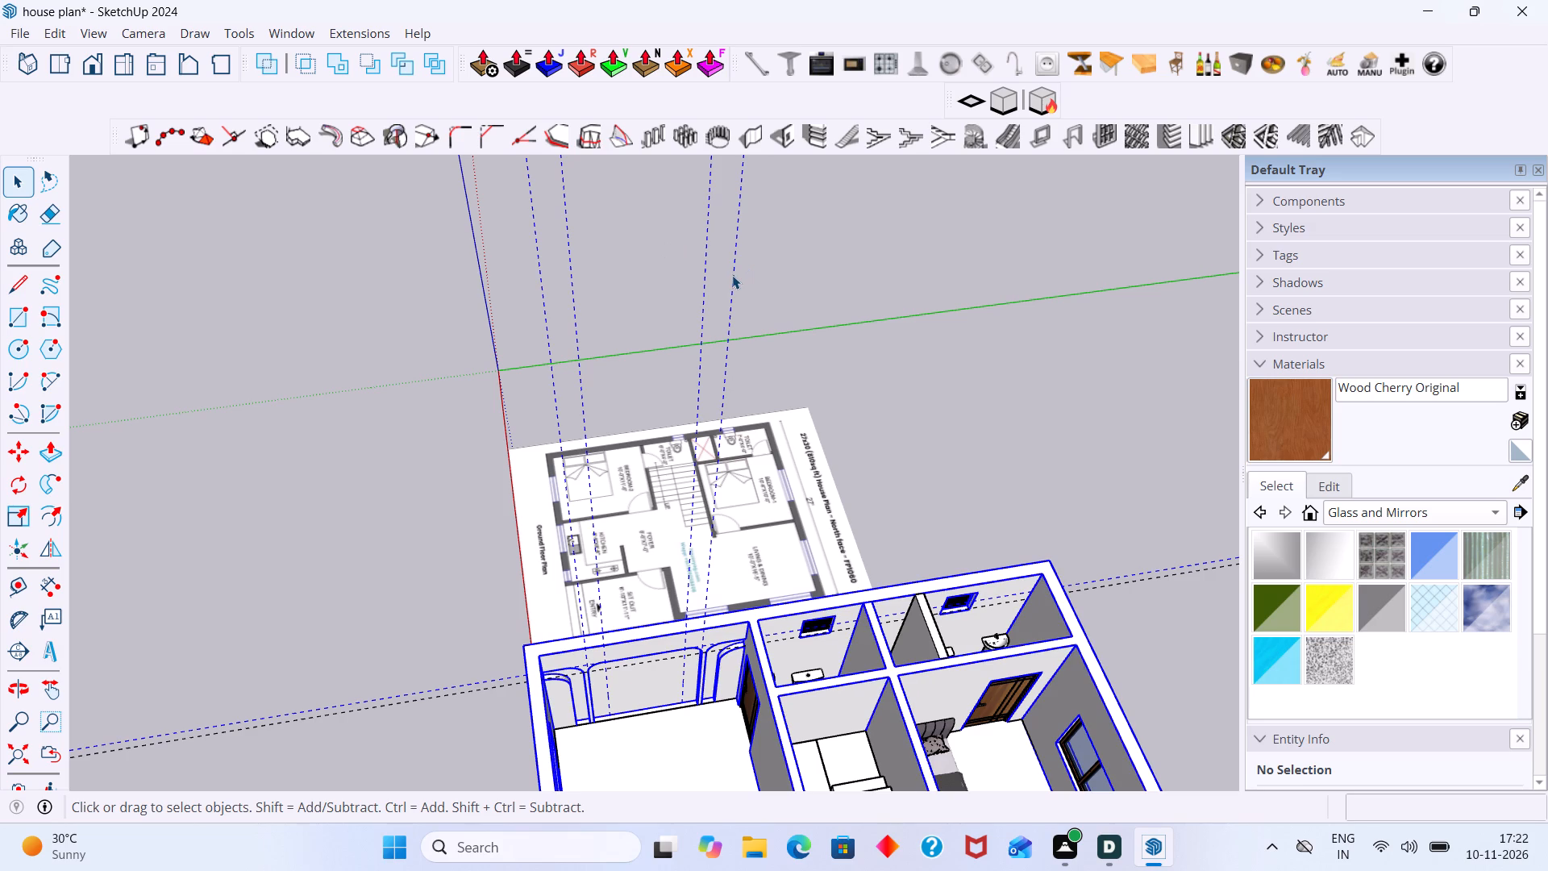
pyautogui.tripleClick(732, 275)
pyautogui.click(730, 277)
pyautogui.click(714, 283)
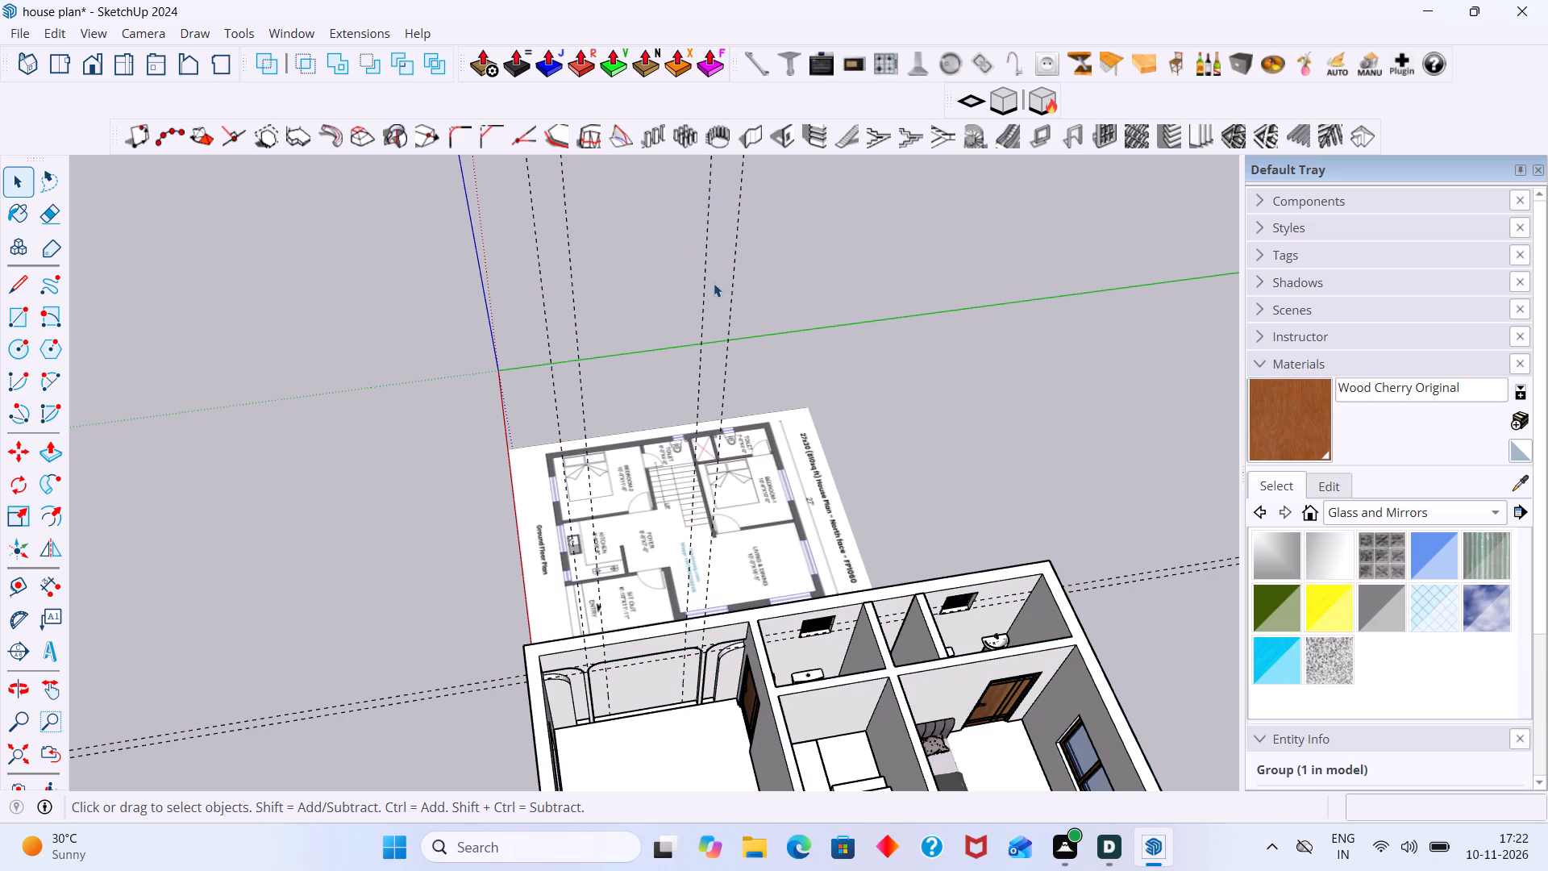
pyautogui.click(704, 287)
pyautogui.doubleClick(703, 288)
pyautogui.scroll(1, 701, 288)
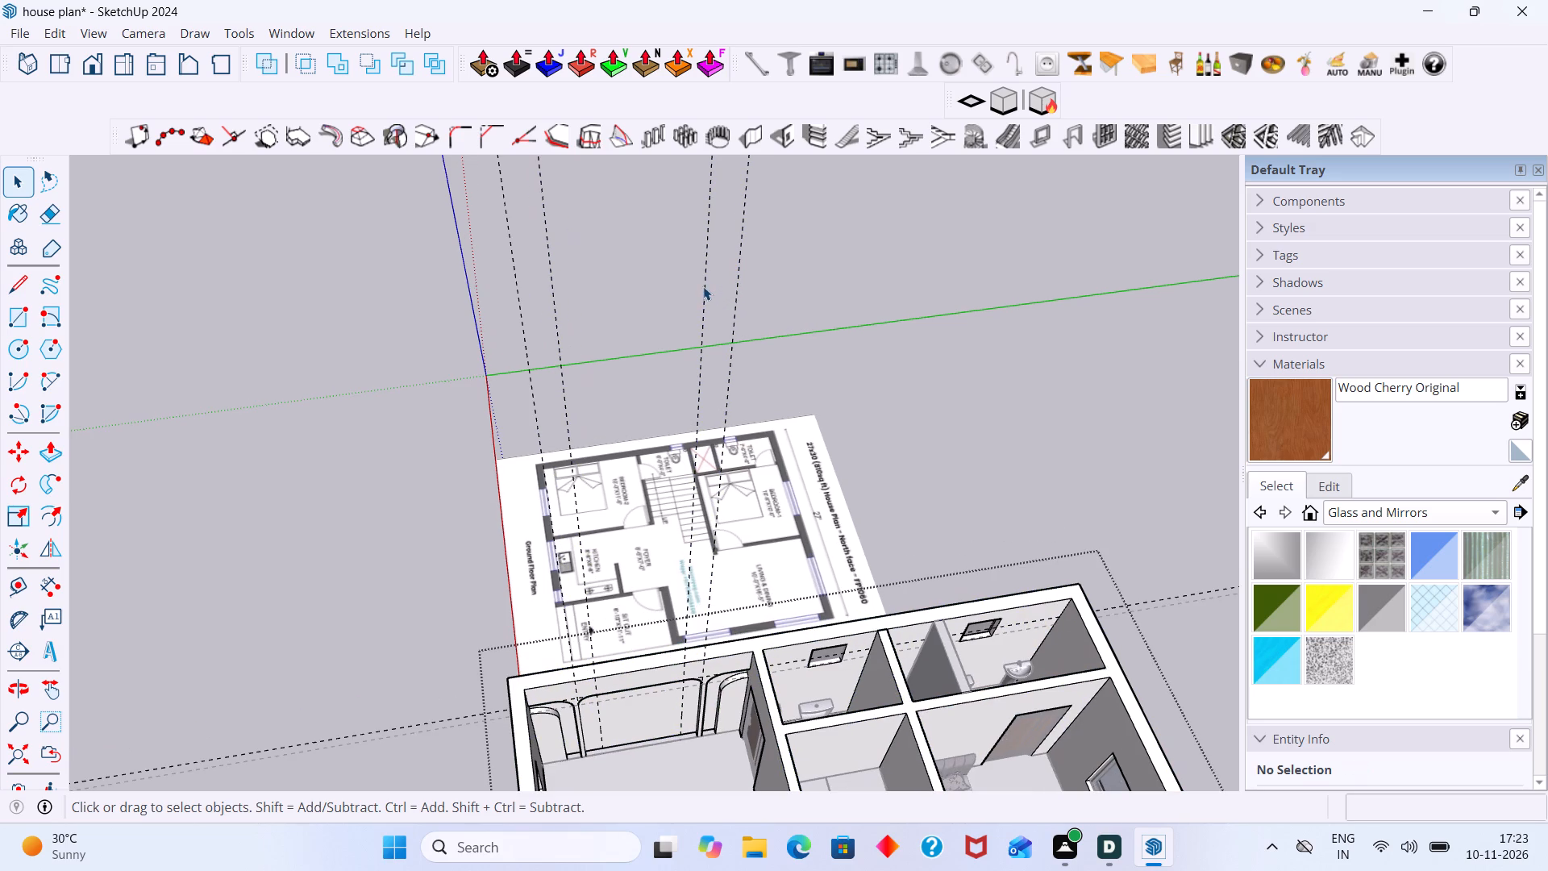
pyautogui.click(705, 286)
pyautogui.press('e')
pyautogui.moveTo(842, 235); pyautogui.dragTo(573, 291)
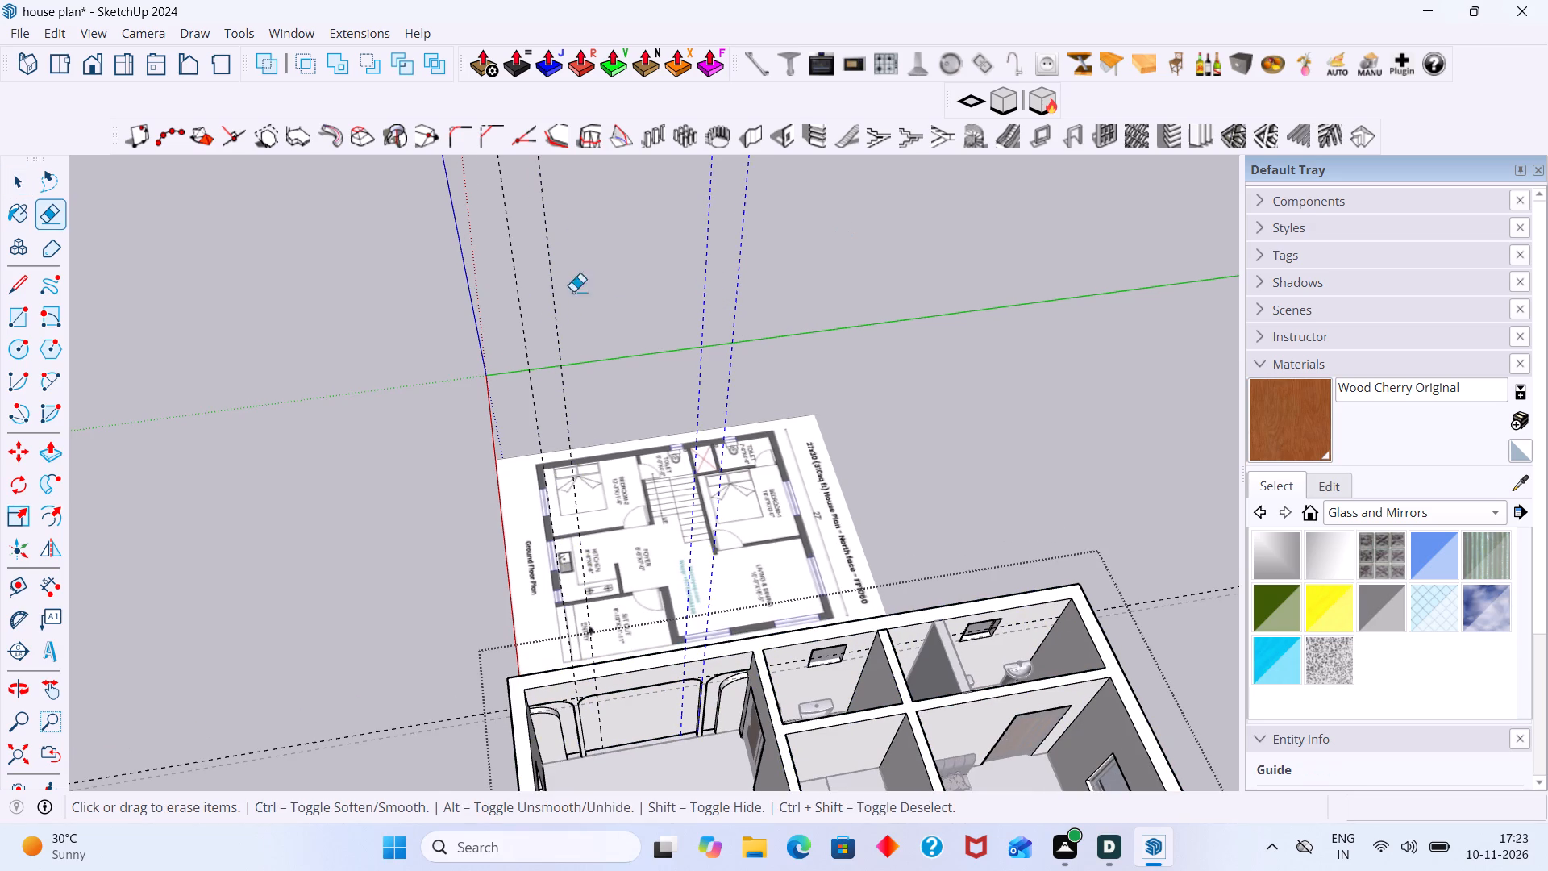
pyautogui.moveTo(573, 291); pyautogui.dragTo(461, 298)
# Erase the horizontal guide line inside the house group that runs along the niche wall.
pyautogui.scroll(-9, 599, 283)
pyautogui.moveTo(994, 408); pyautogui.dragTo(1126, 423, button='middle')
pyautogui.scroll(3, 1053, 373)
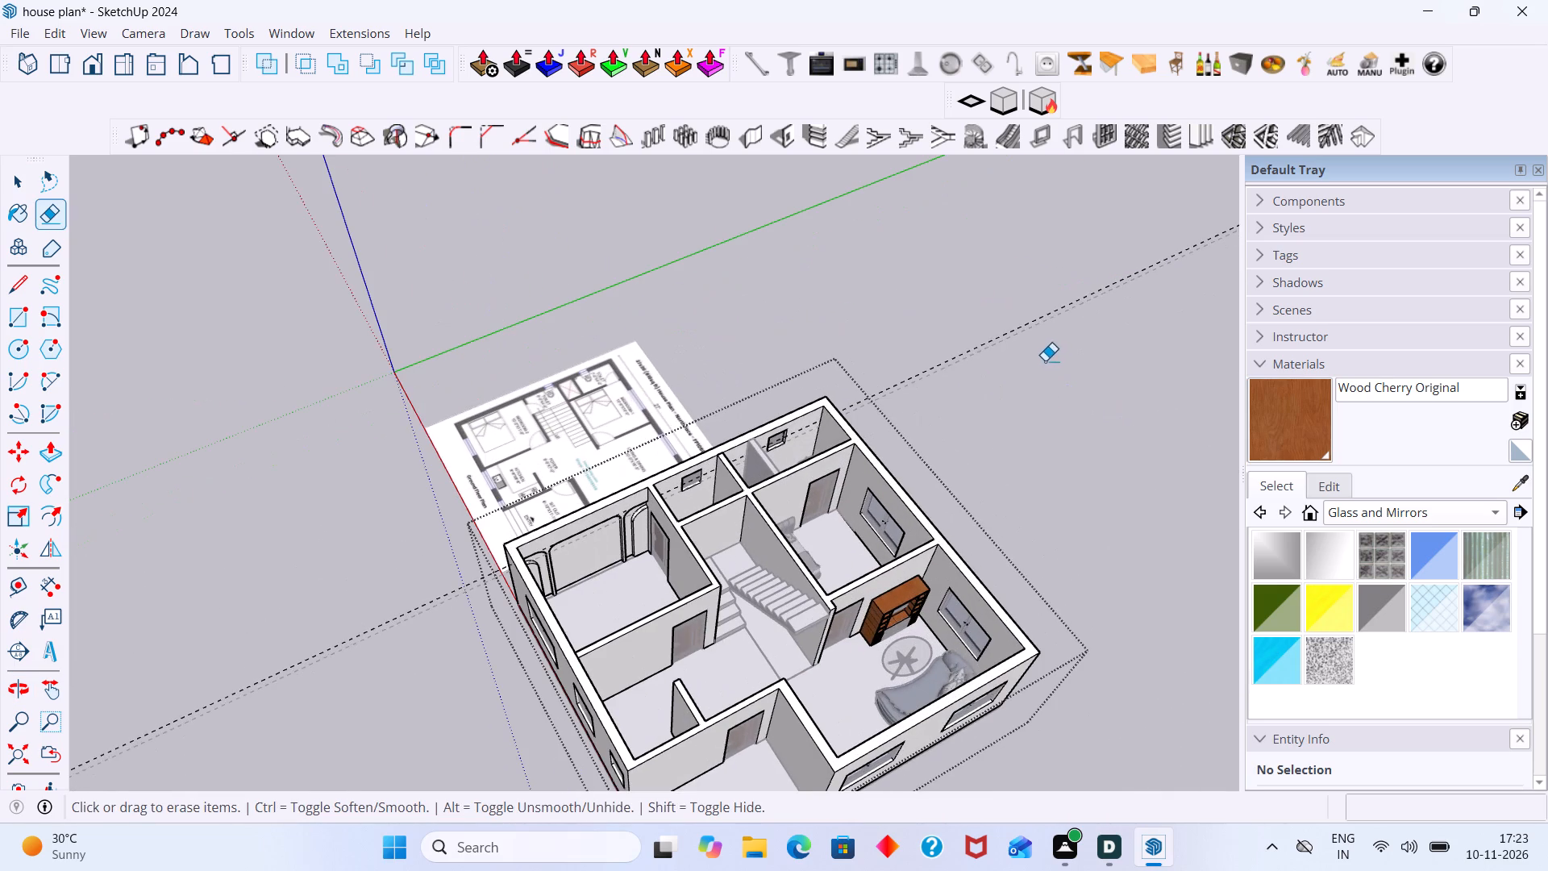
pyautogui.moveTo(1045, 360); pyautogui.dragTo(999, 315)
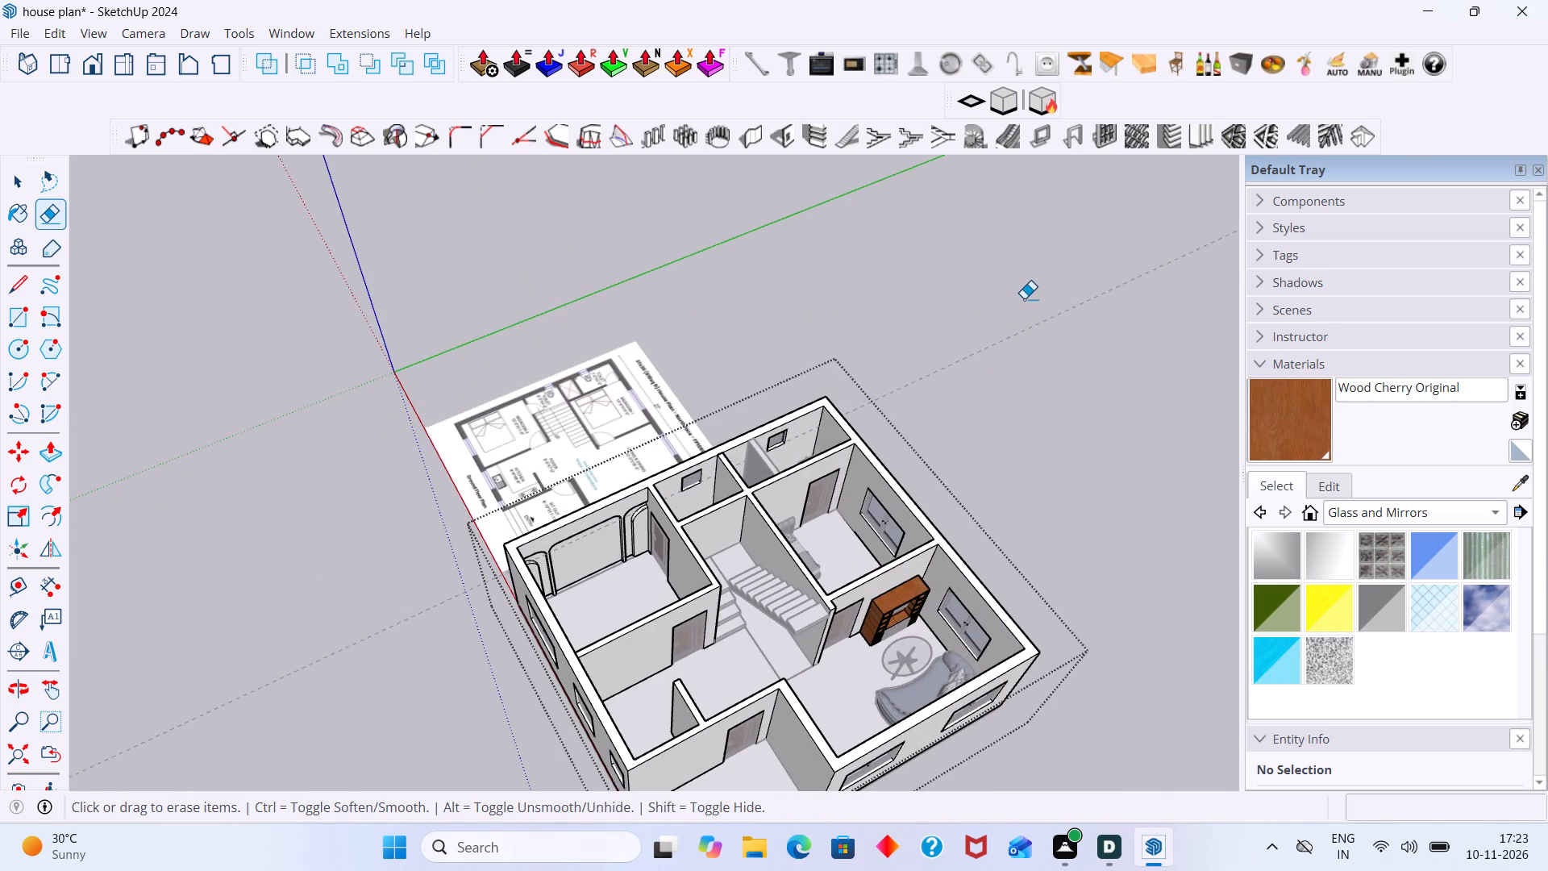
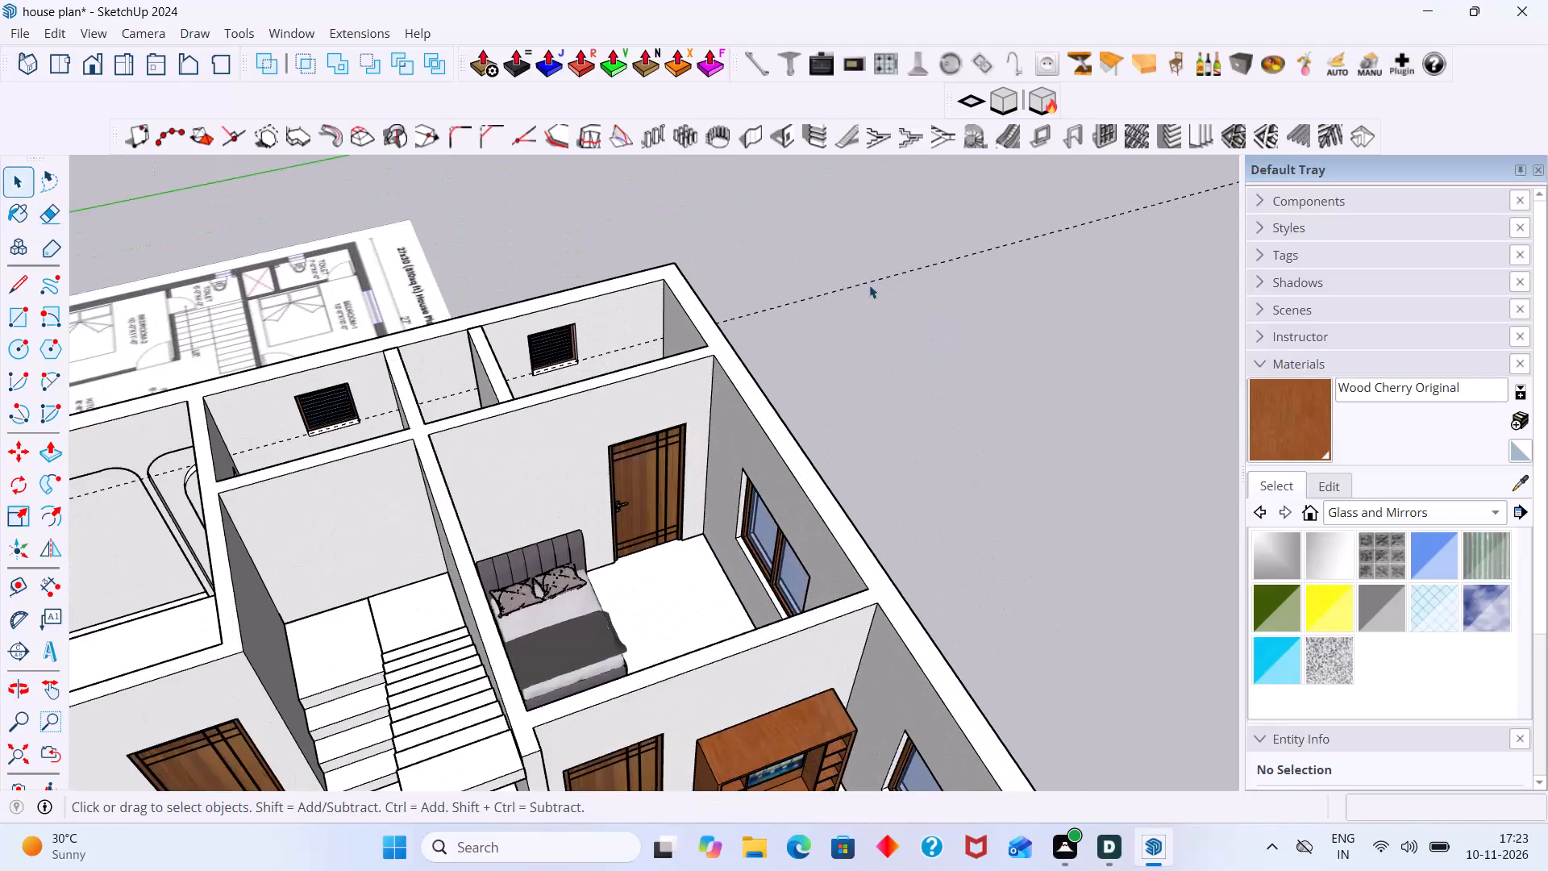
# Erase the dashed guide line that runs across the house and out past its back corner.
pyautogui.moveTo(360, 424); pyautogui.dragTo(397, 427, button='middle')
pyautogui.keyDown('shift'); pyautogui.moveTo(393, 428); pyautogui.dragTo(877, 288, button='middle'); pyautogui.keyUp('shift')
pyautogui.scroll(3, 465, 412)
pyautogui.moveTo(505, 413); pyautogui.dragTo(548, 494, button='middle')
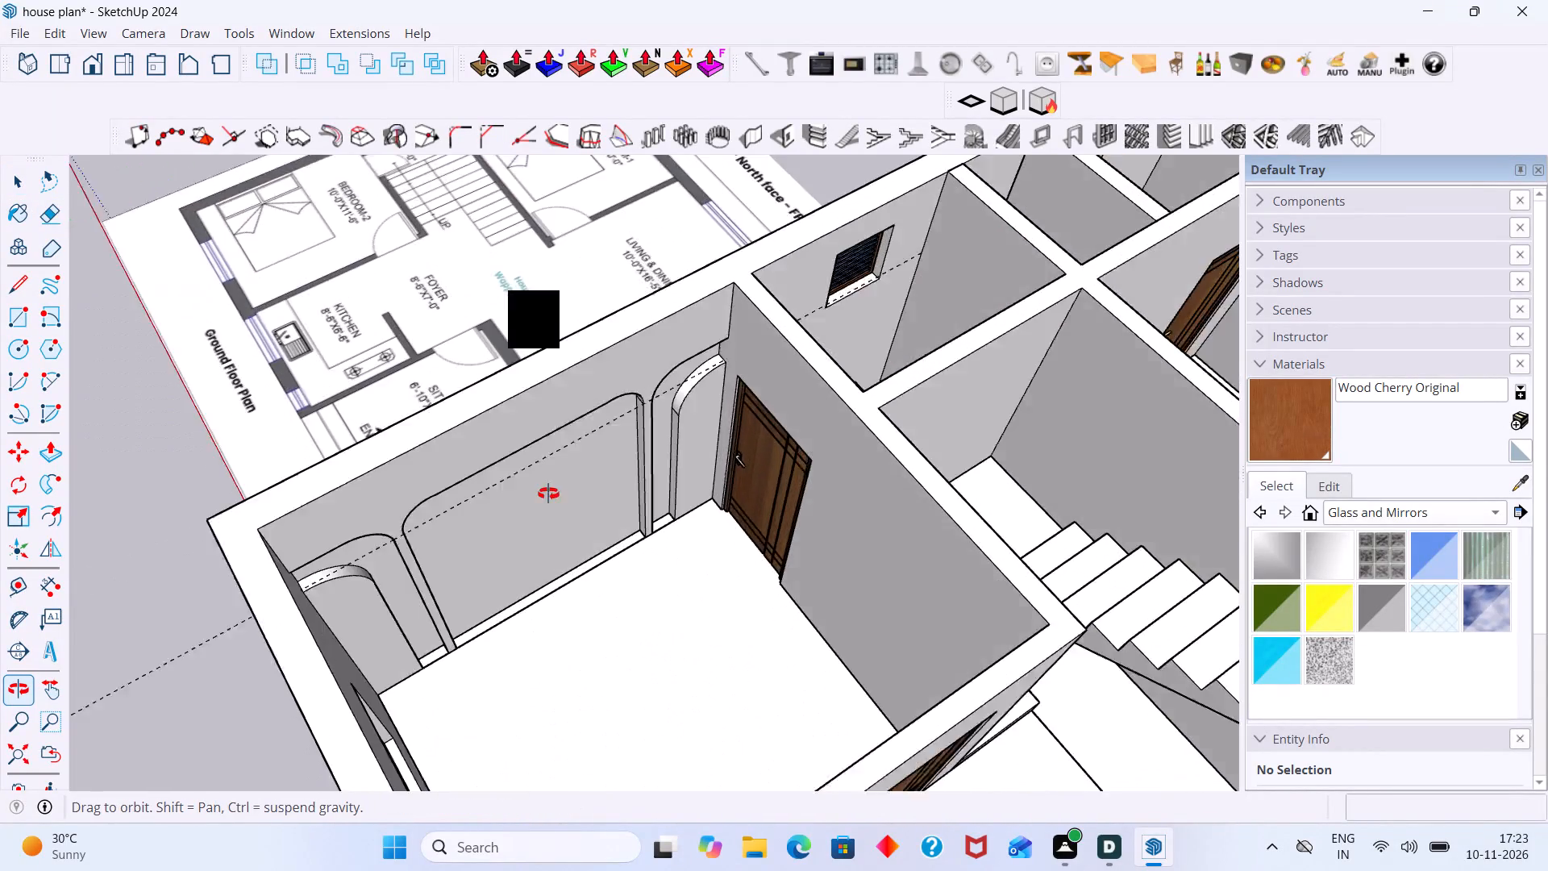
pyautogui.moveTo(548, 494); pyautogui.dragTo(475, 373, button='middle')
pyautogui.scroll(-14, 505, 373)
pyautogui.scroll(2, 838, 277)
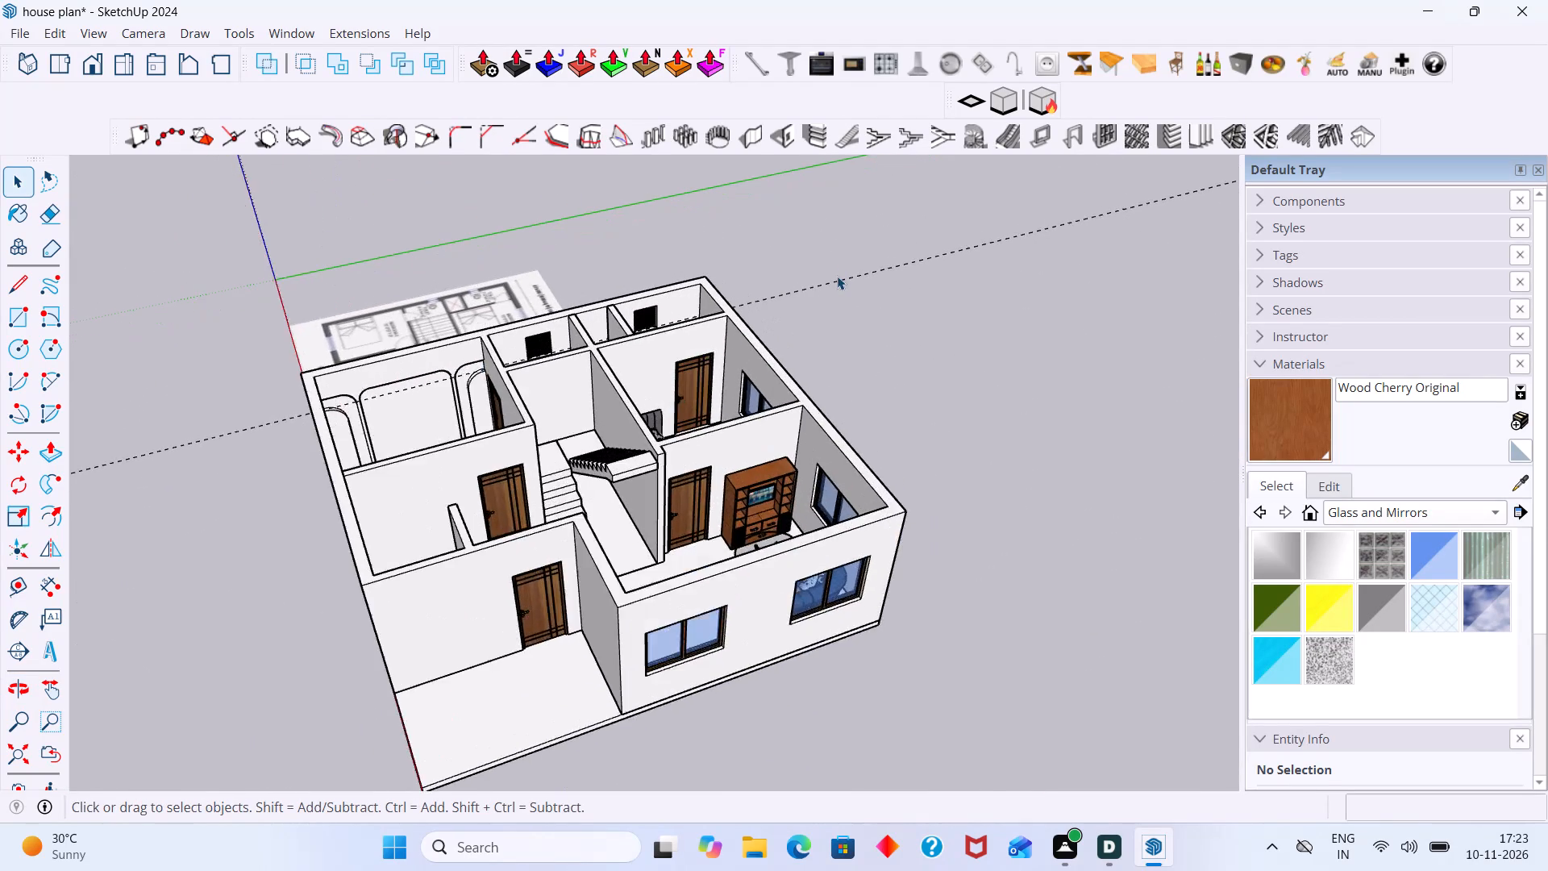
pyautogui.scroll(3, 837, 276)
pyautogui.press('e')
pyautogui.moveTo(927, 306); pyautogui.dragTo(865, 258)
# Open the house wall group for editing at the arched feature wall, beside the window-side arch.
pyautogui.scroll(-2, 868, 292)
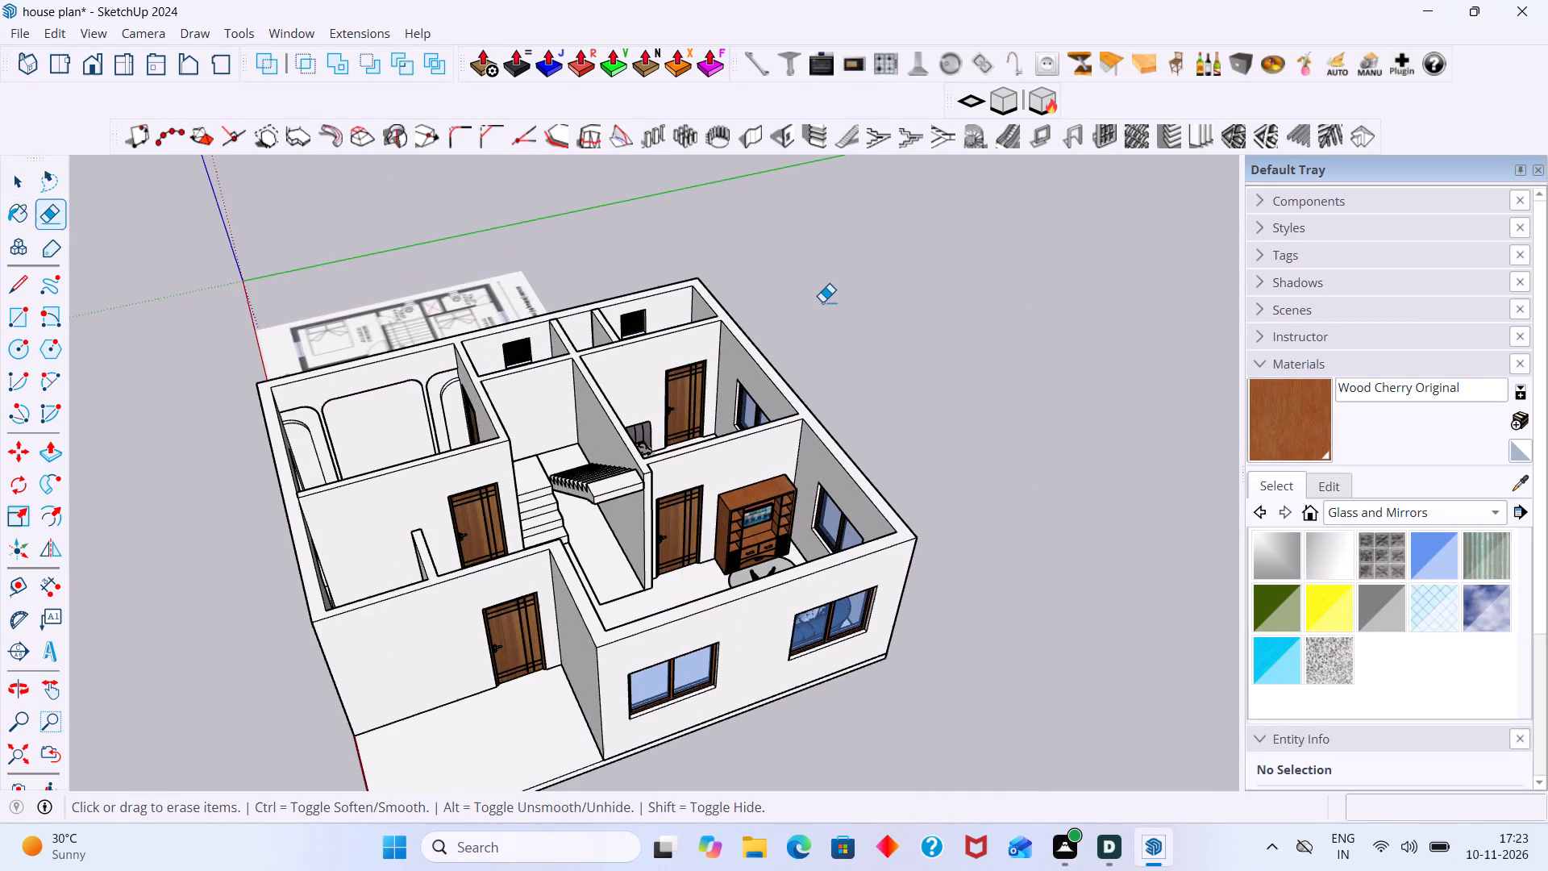
pyautogui.moveTo(816, 308); pyautogui.dragTo(723, 341, button='middle')
pyautogui.scroll(6, 520, 381)
pyautogui.scroll(-1, 433, 388)
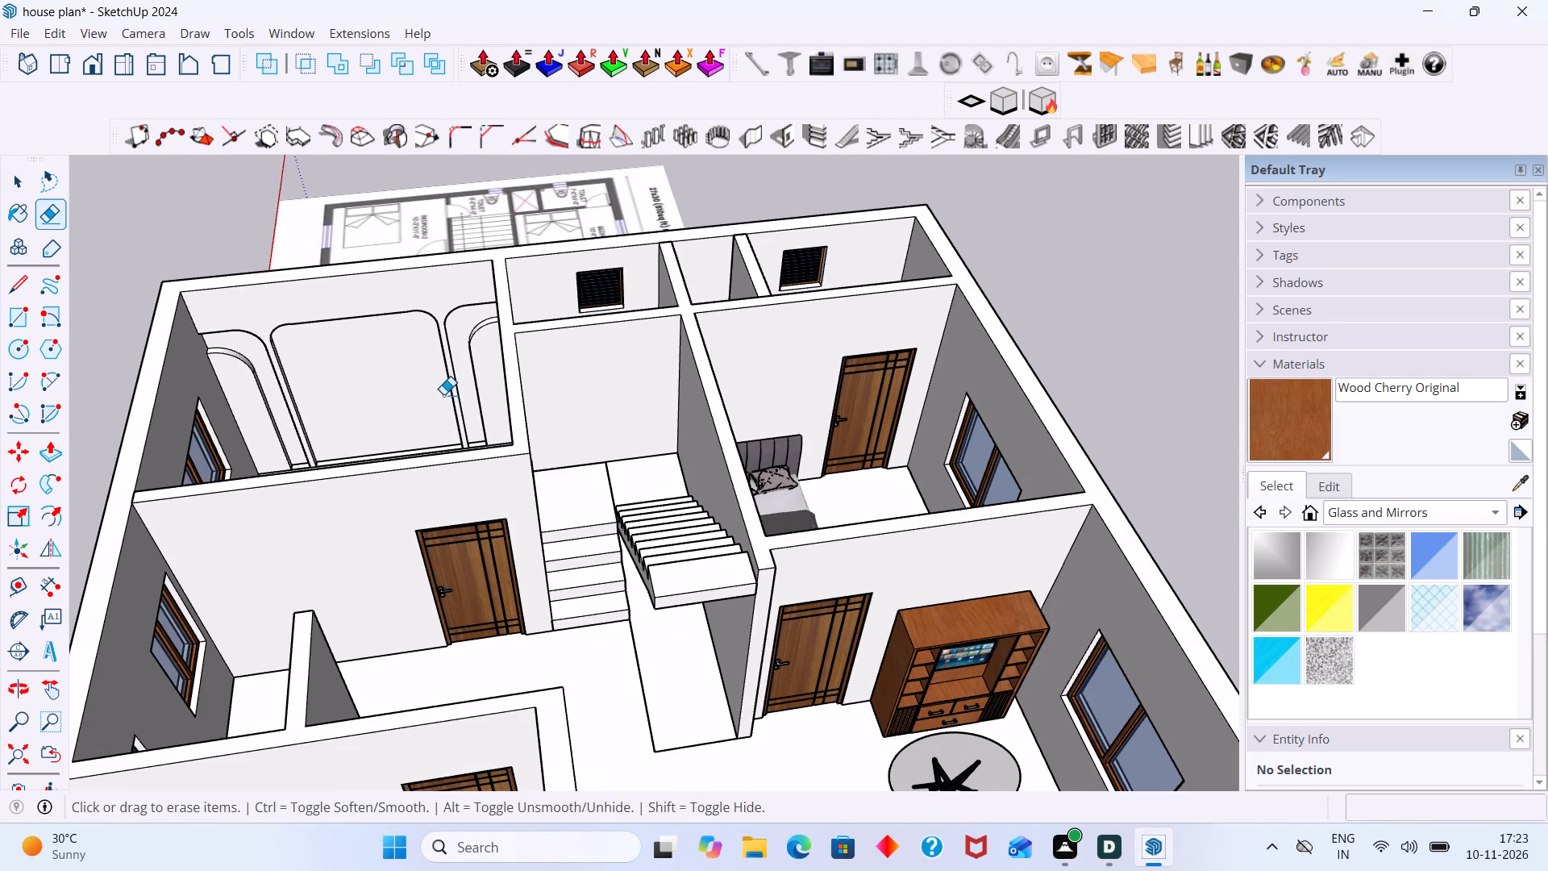
pyautogui.scroll(4, 373, 386)
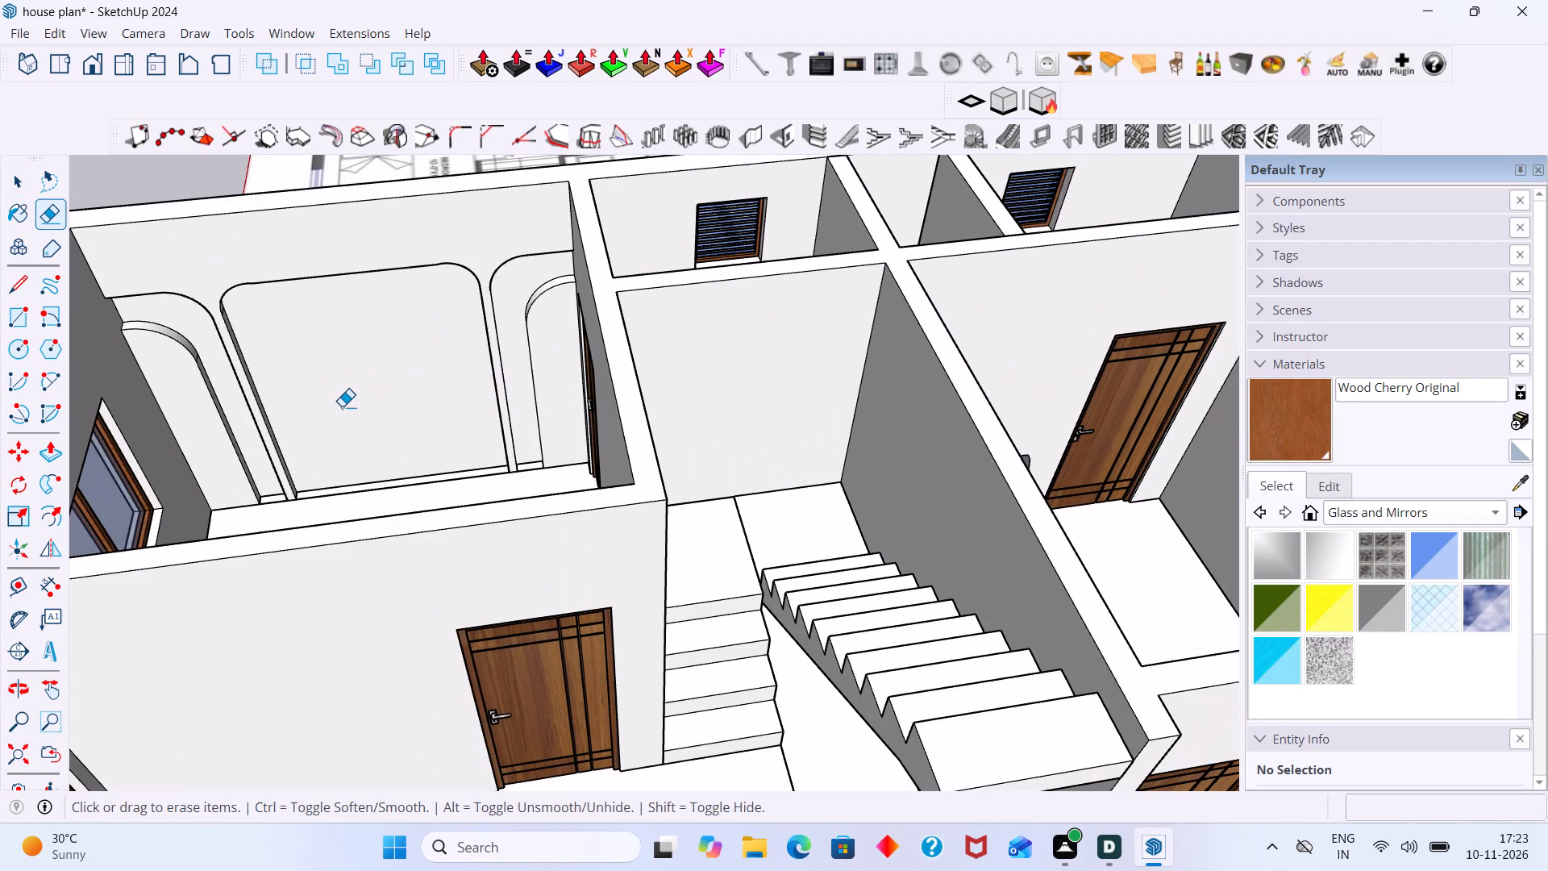
pyautogui.press('space')
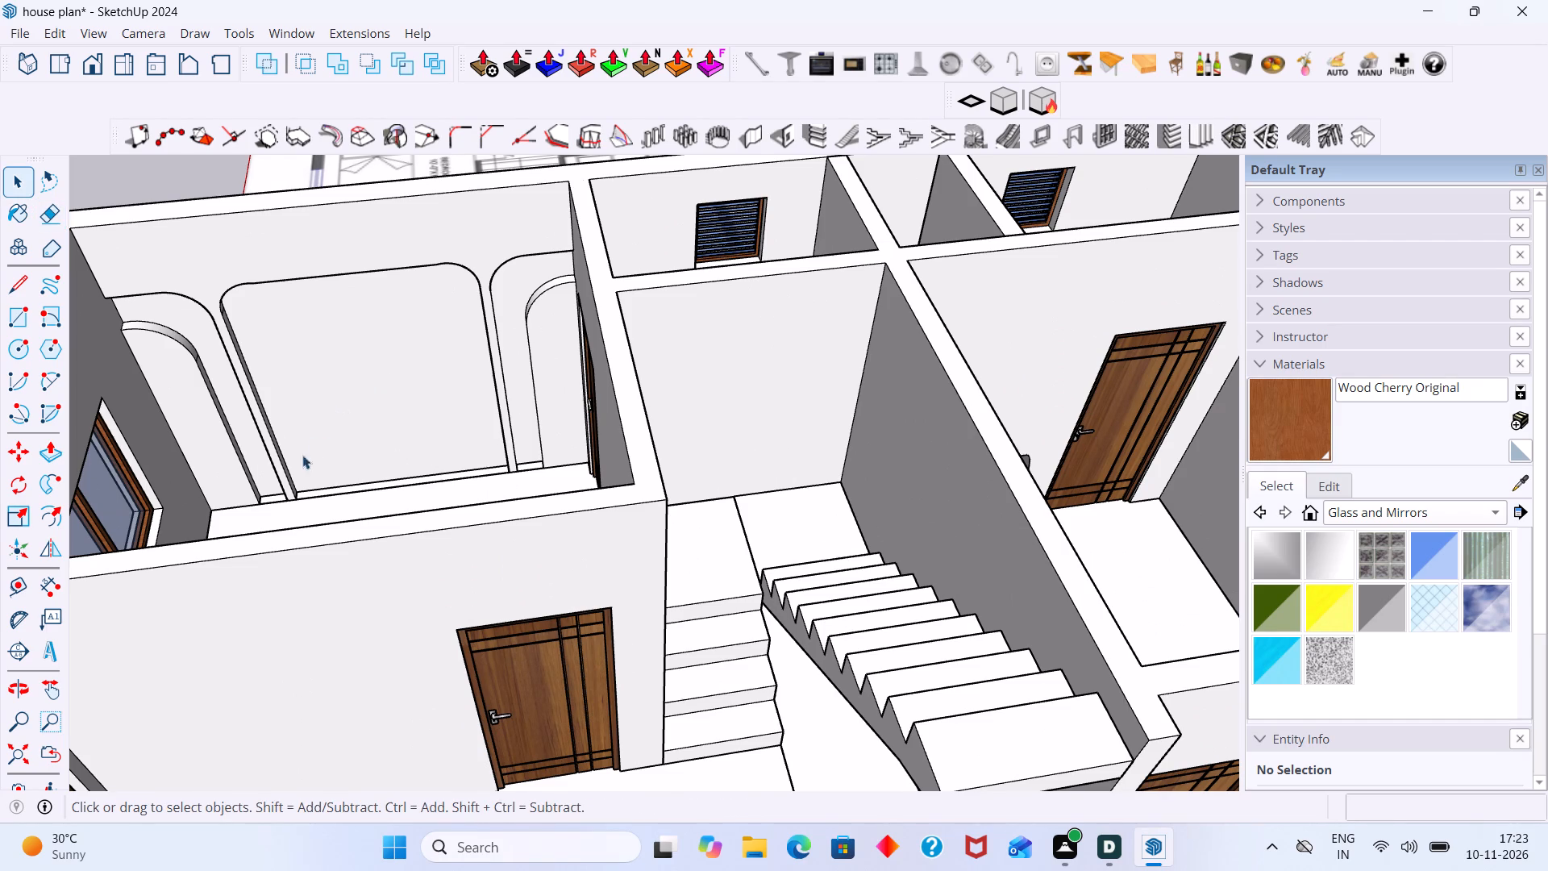
pyautogui.moveTo(287, 459); pyautogui.dragTo(293, 420, button='middle')
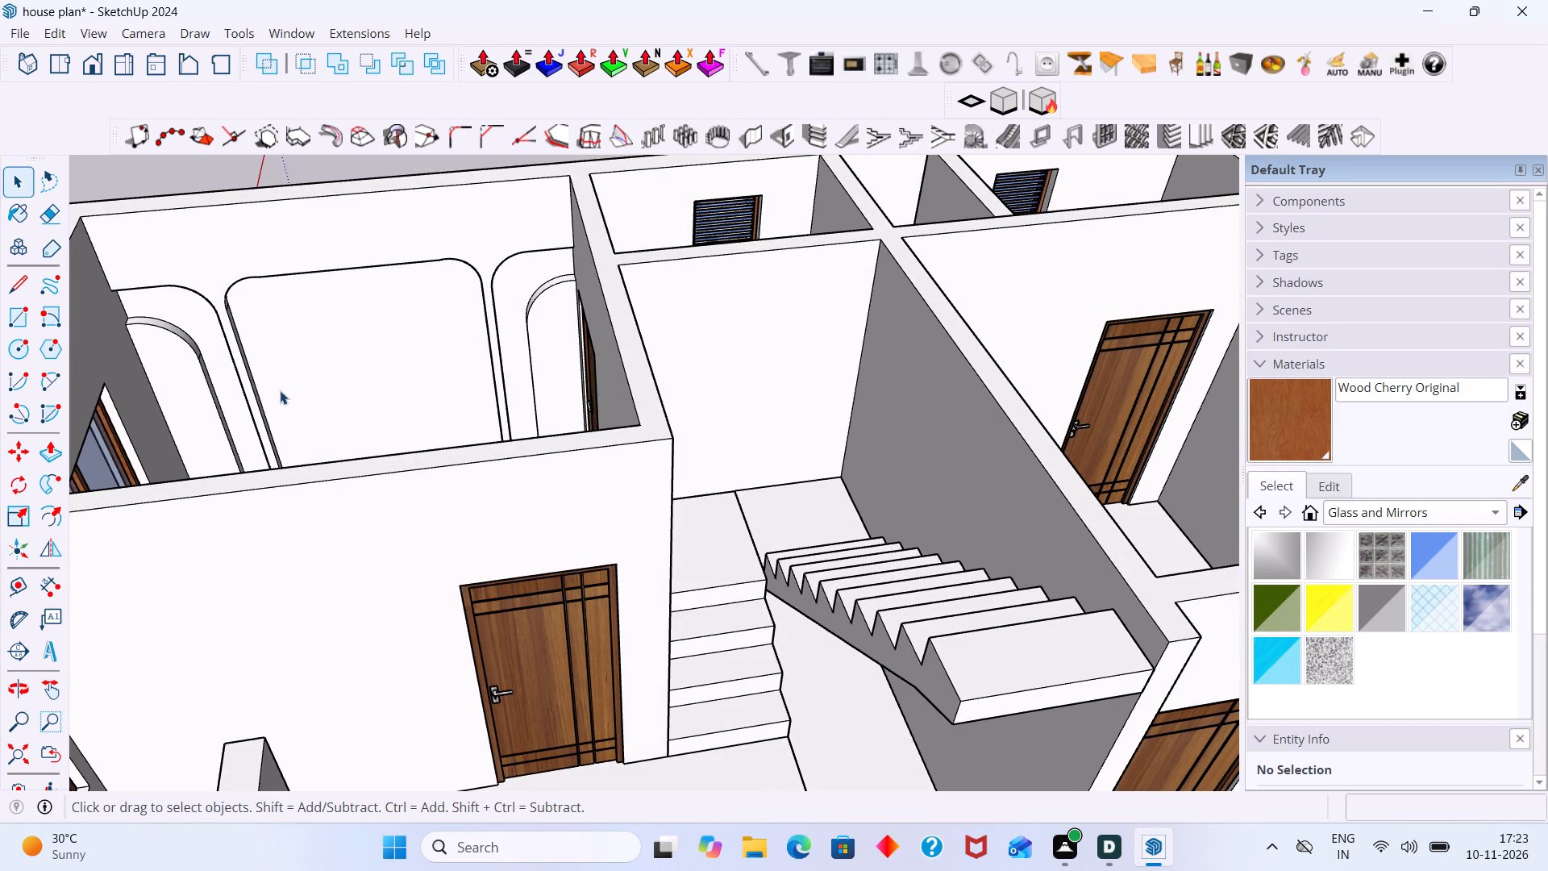
pyautogui.moveTo(216, 375); pyautogui.dragTo(185, 378, button='middle')
pyautogui.scroll(4, 189, 346)
pyautogui.moveTo(197, 335); pyautogui.dragTo(160, 303, button='middle')
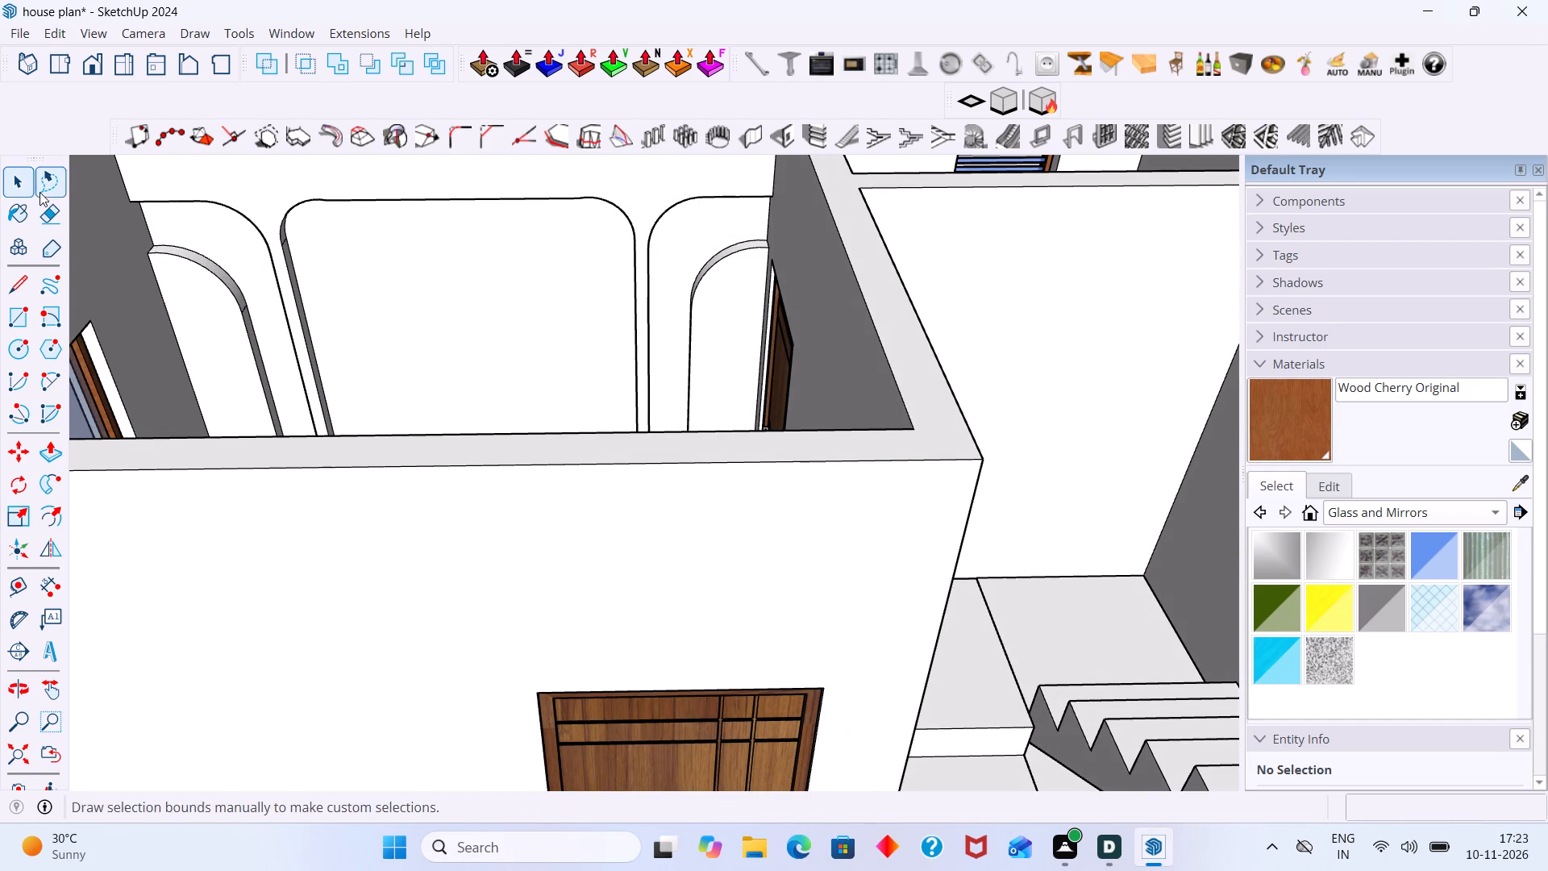
pyautogui.keyDown('shift'); pyautogui.moveTo(118, 302); pyautogui.dragTo(134, 352, button='middle'); pyautogui.keyUp('shift')
pyautogui.scroll(5, 198, 310)
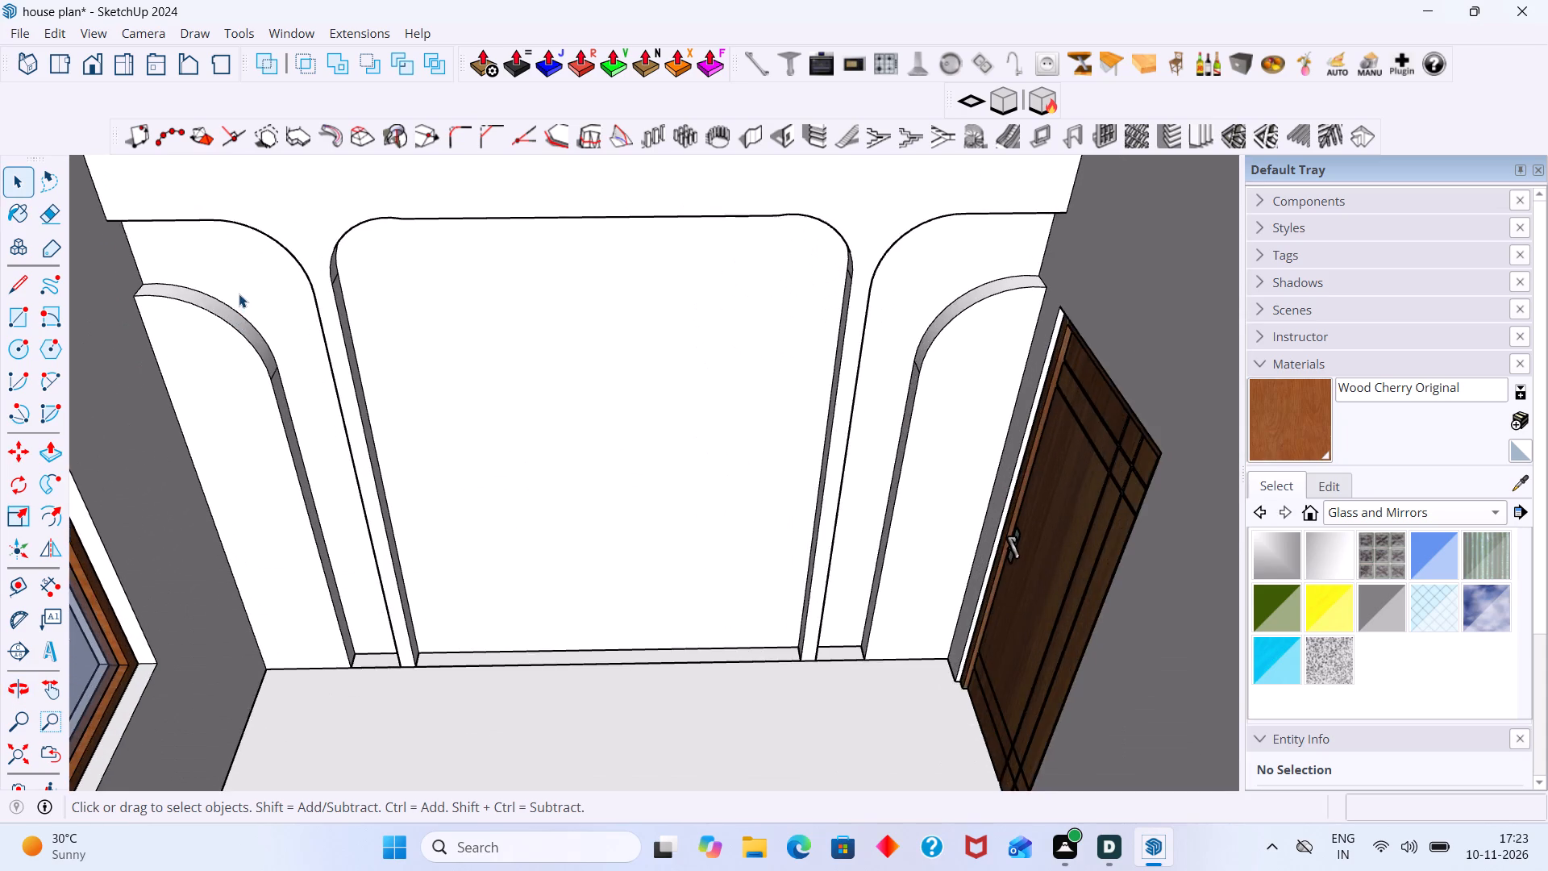
pyautogui.scroll(2, 239, 294)
pyautogui.click(238, 293)
pyautogui.doubleClick(240, 290)
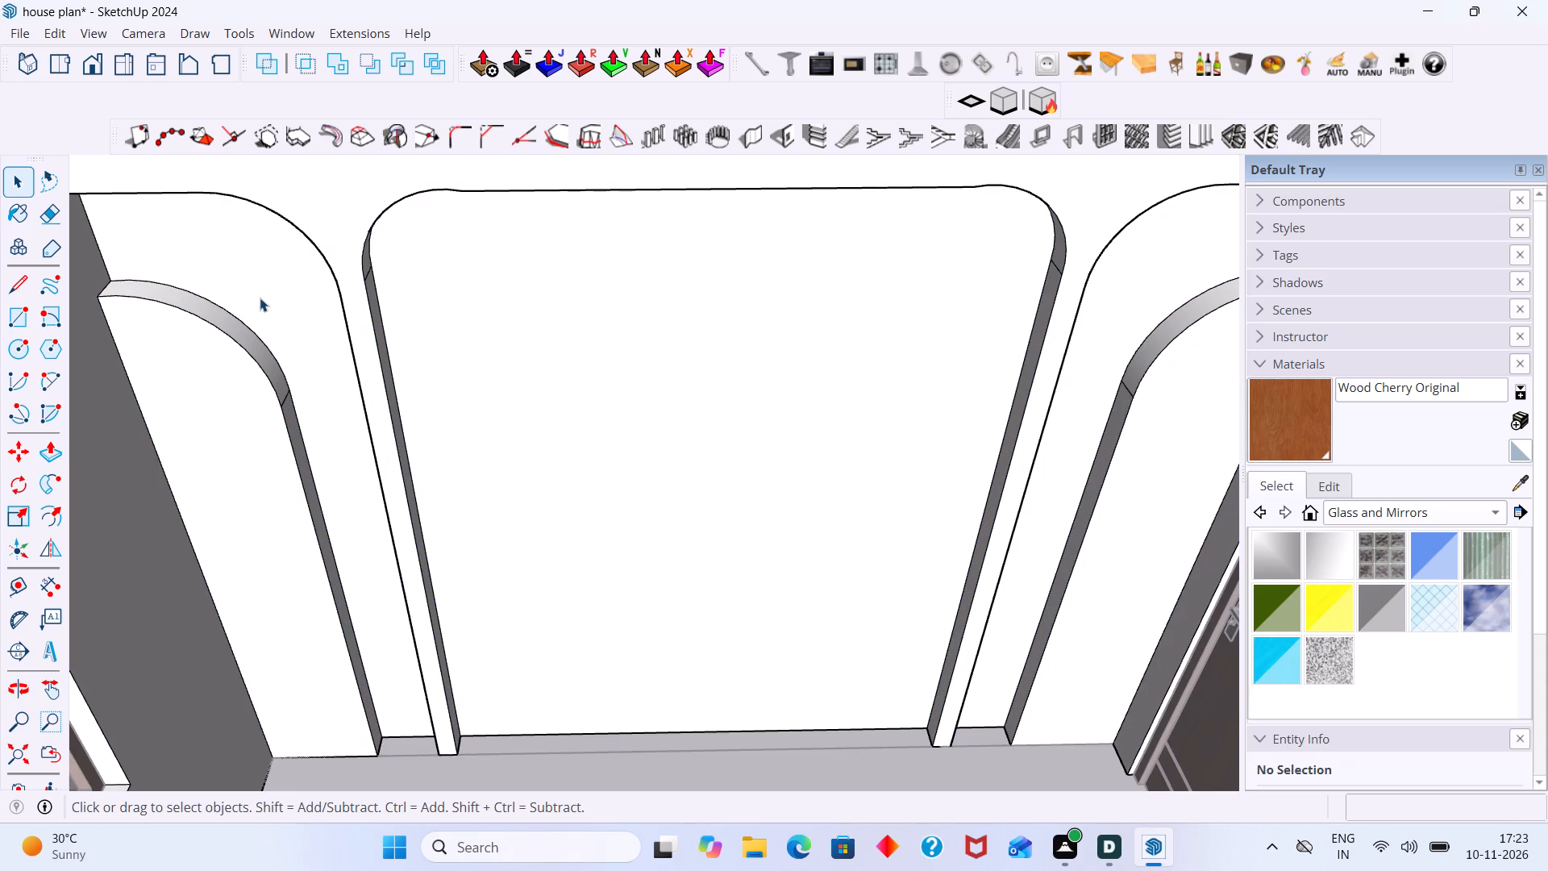
# Create vertical louvres on the window-side arch band's face with 18 mm depth, 1.5" thickness, 3" spacing, angle 0 and front location.
pyautogui.click(260, 298)
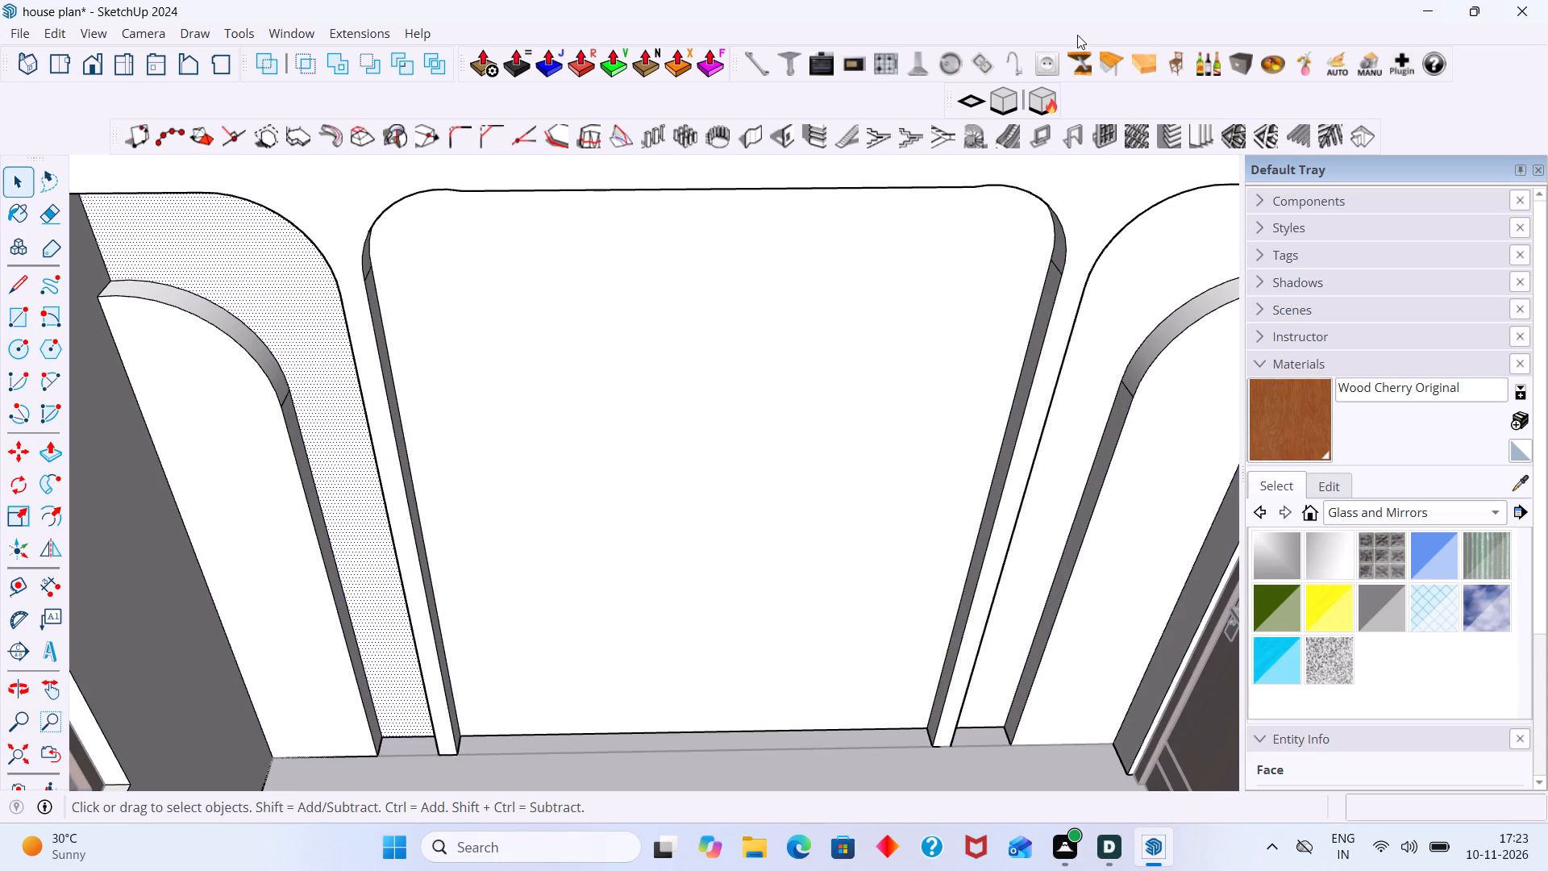
pyautogui.click(1196, 131)
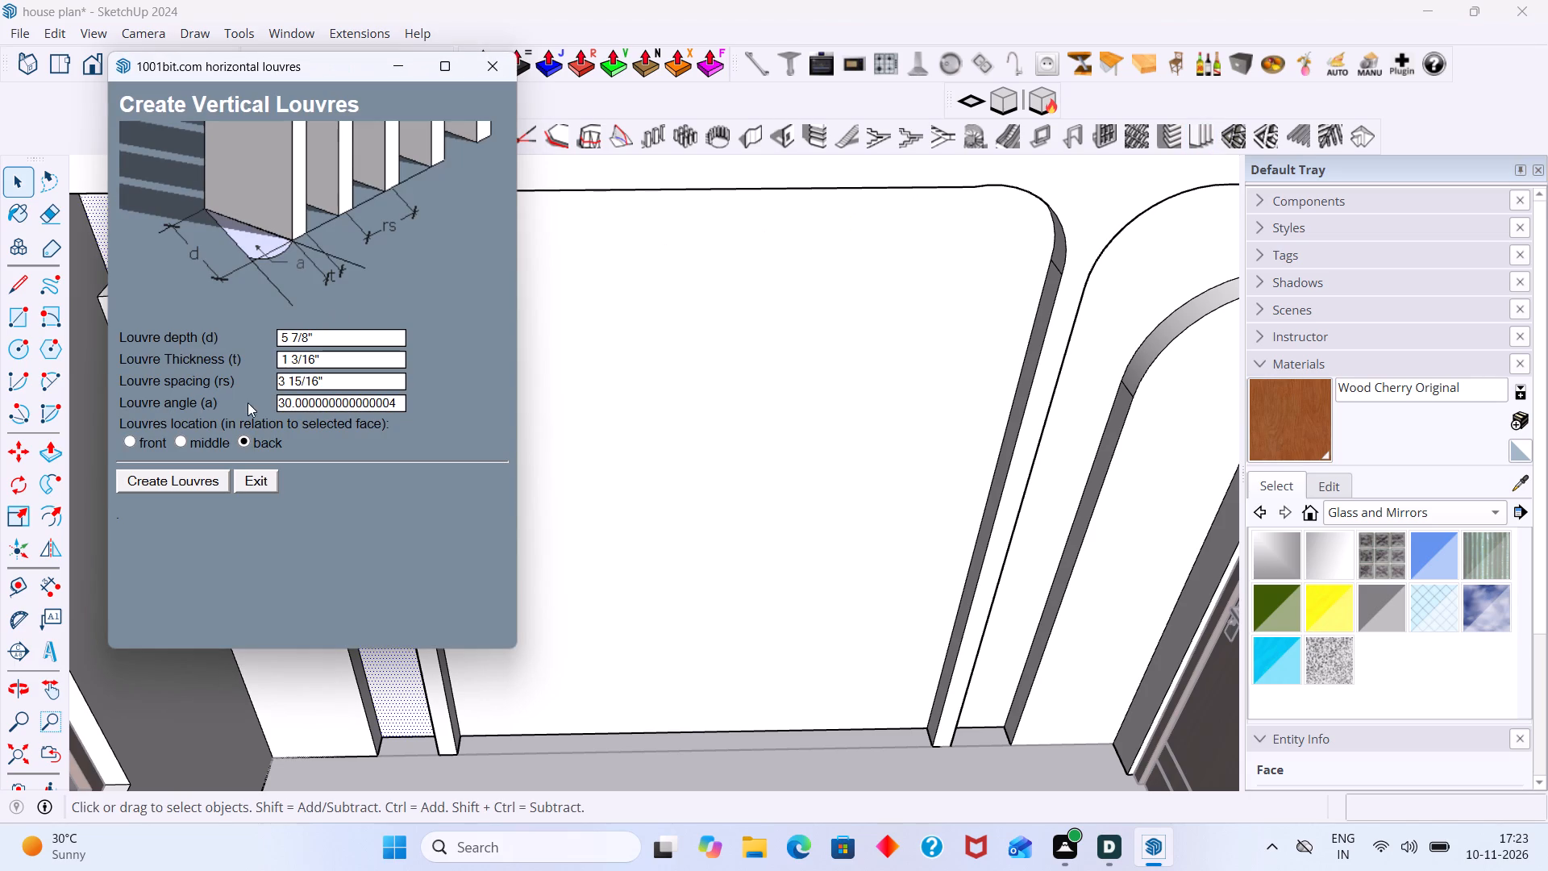
pyautogui.click(312, 336)
pyautogui.write('18')
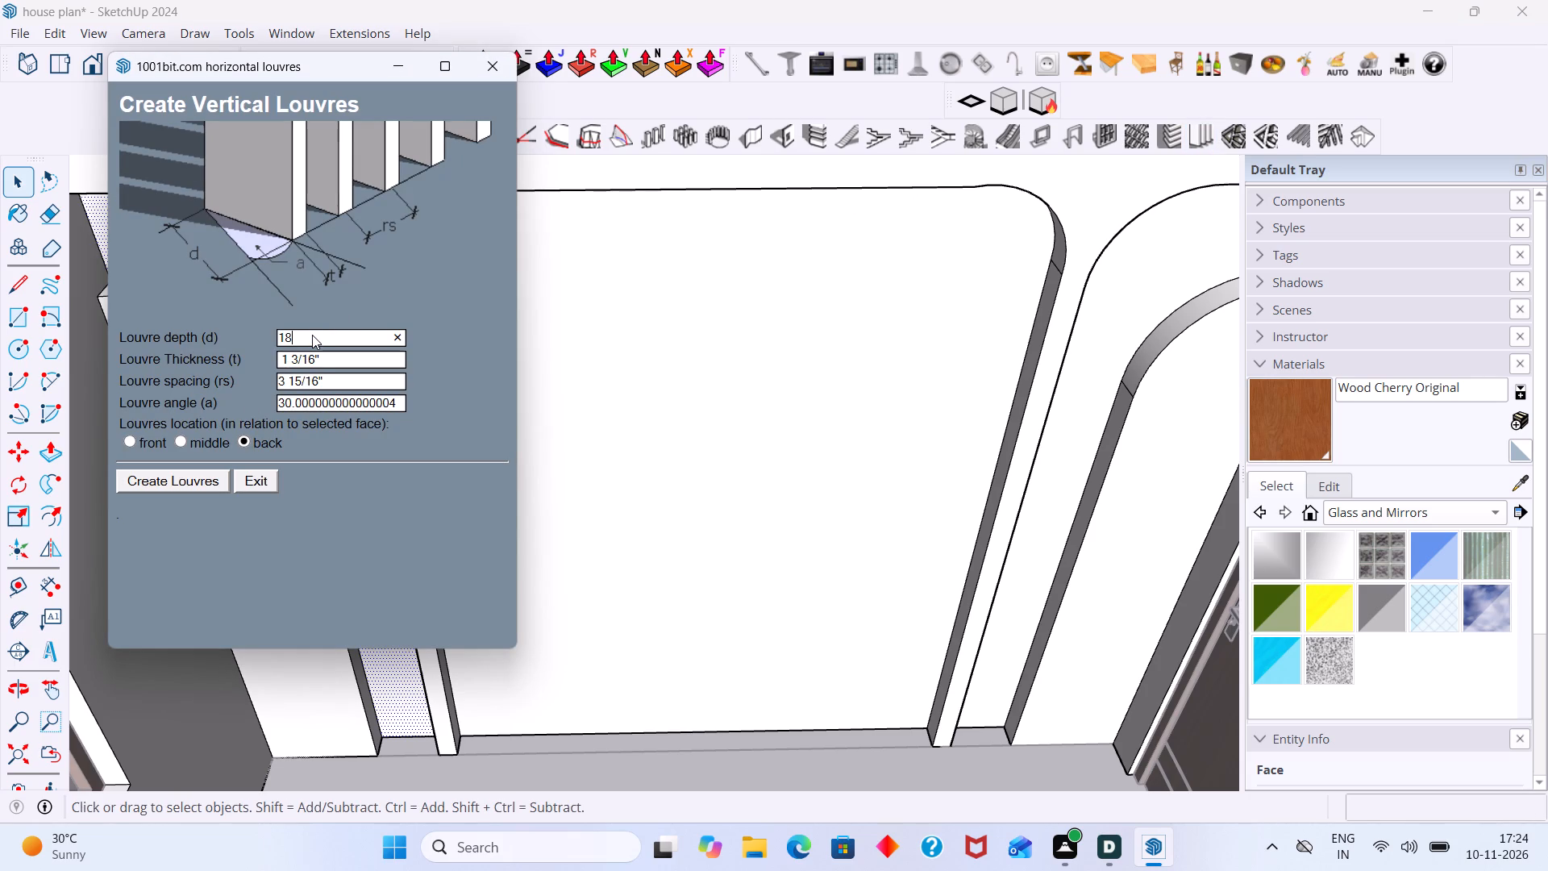
pyautogui.write('MM')
pyautogui.click(330, 359)
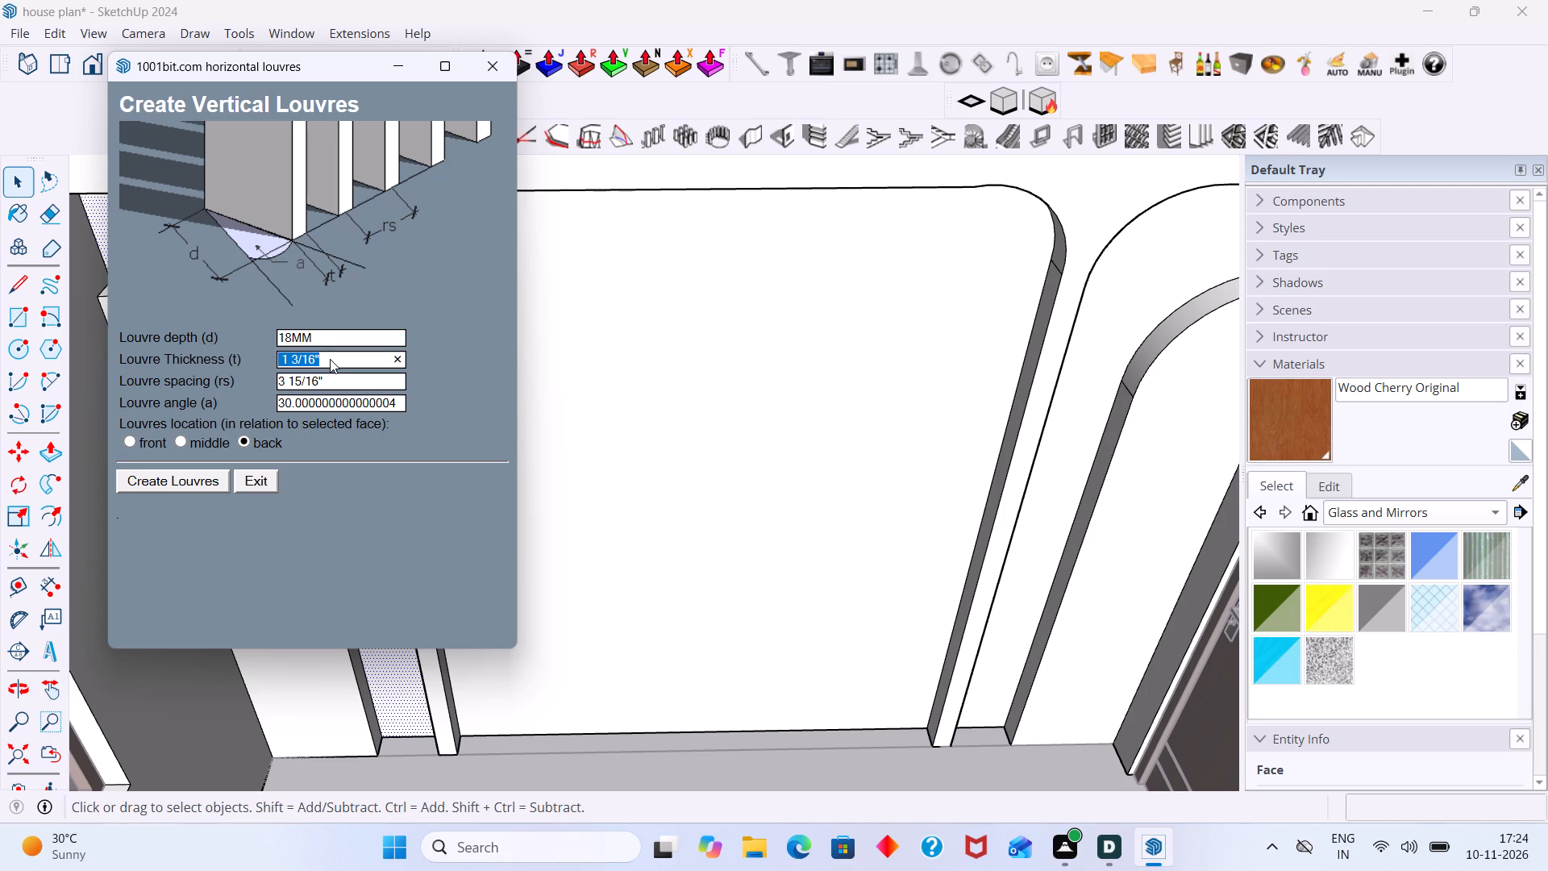
pyautogui.press('1')
pyautogui.write('.5"')
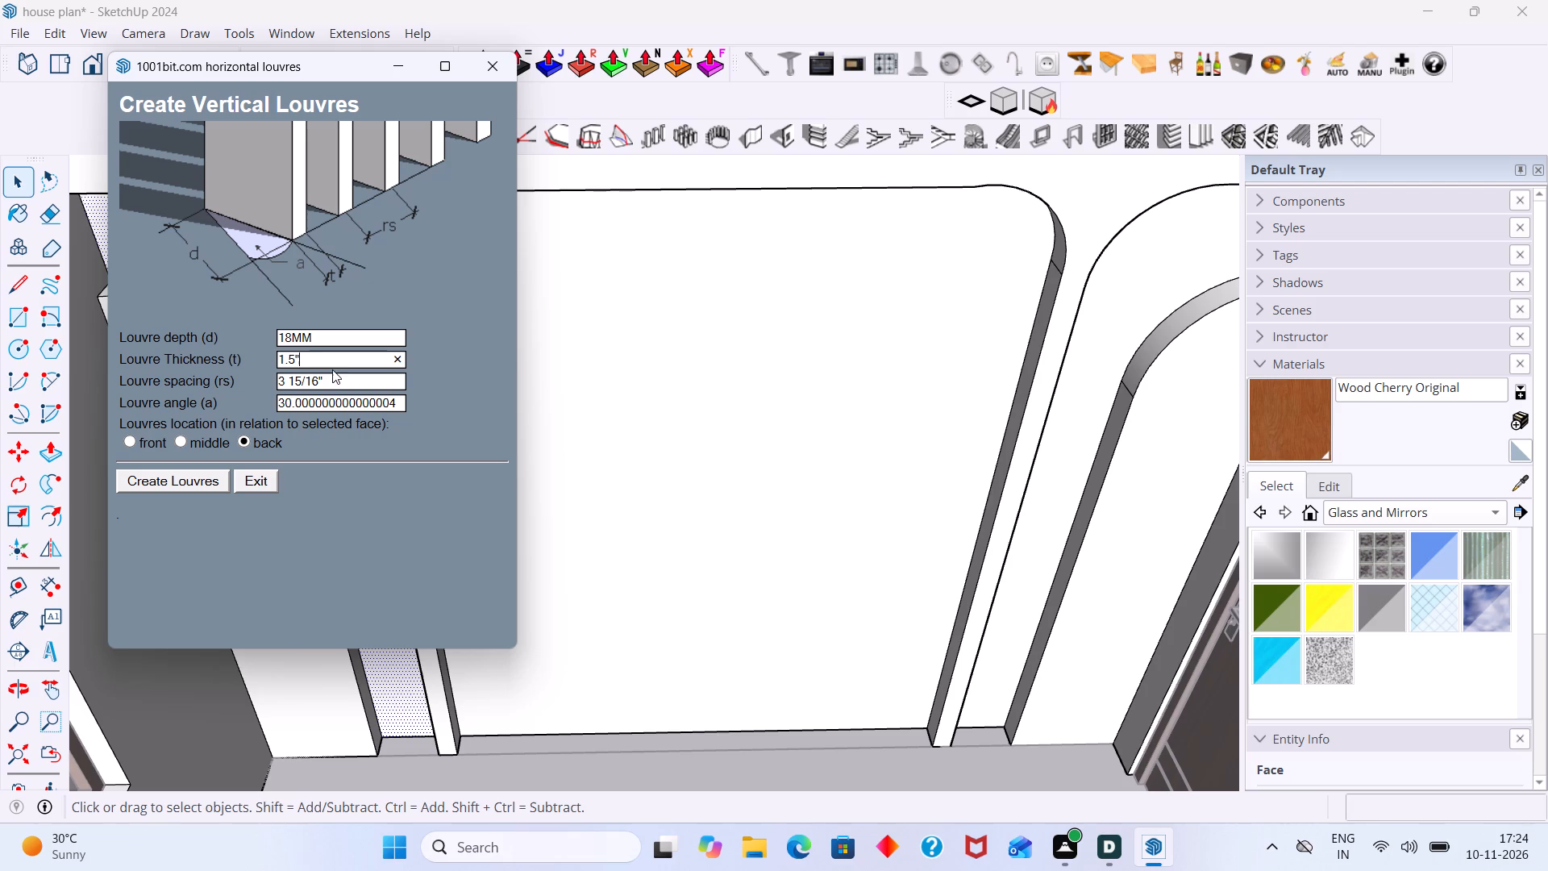
pyautogui.click(322, 385)
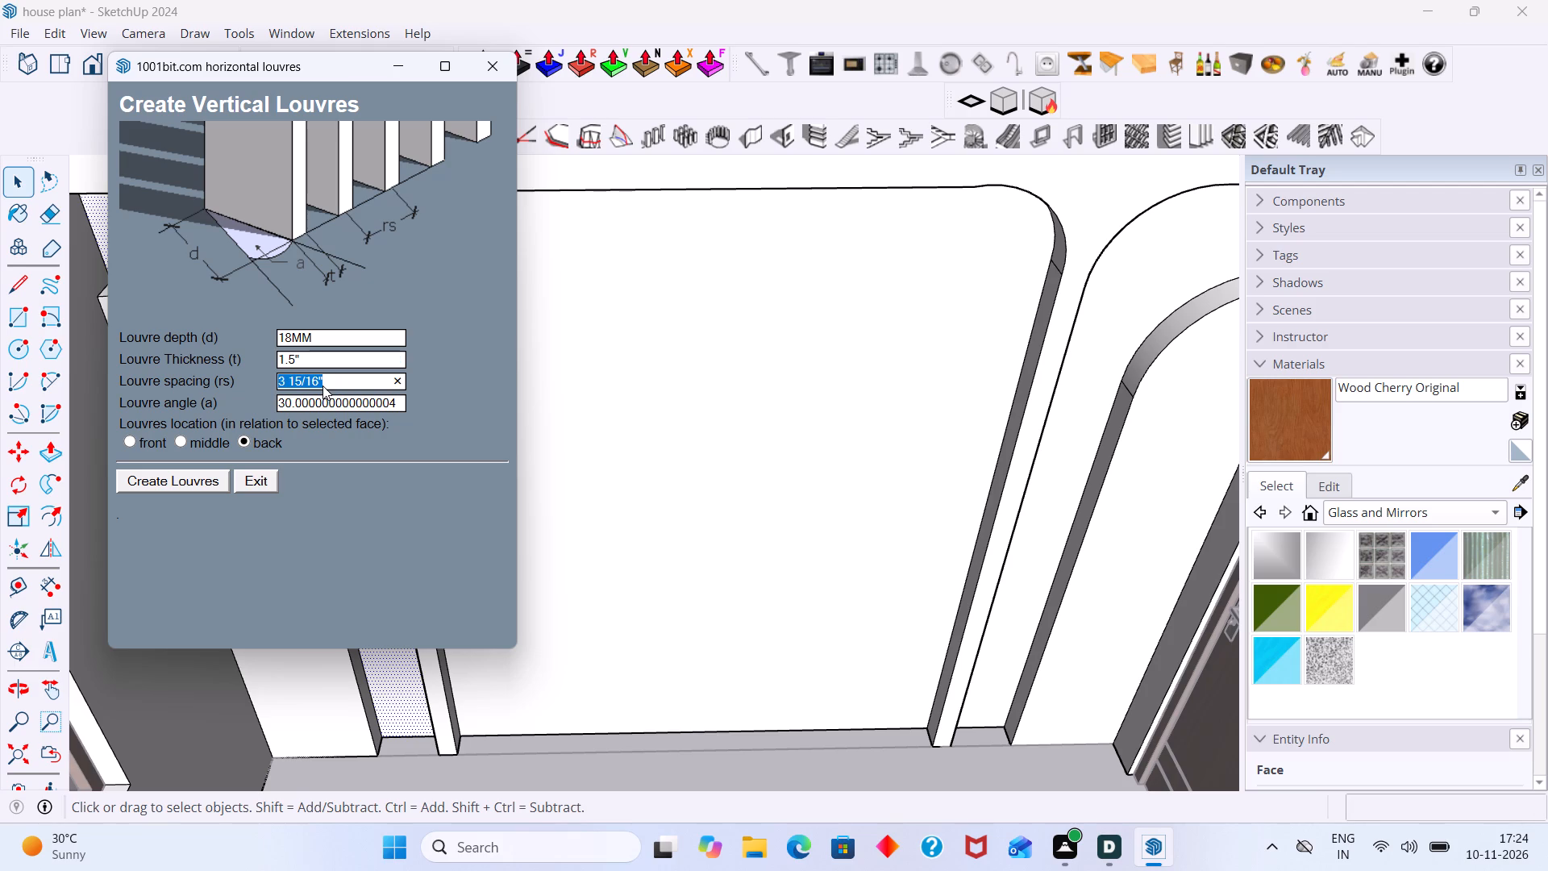
pyautogui.write('3"')
pyautogui.click(283, 398)
pyautogui.press('0')
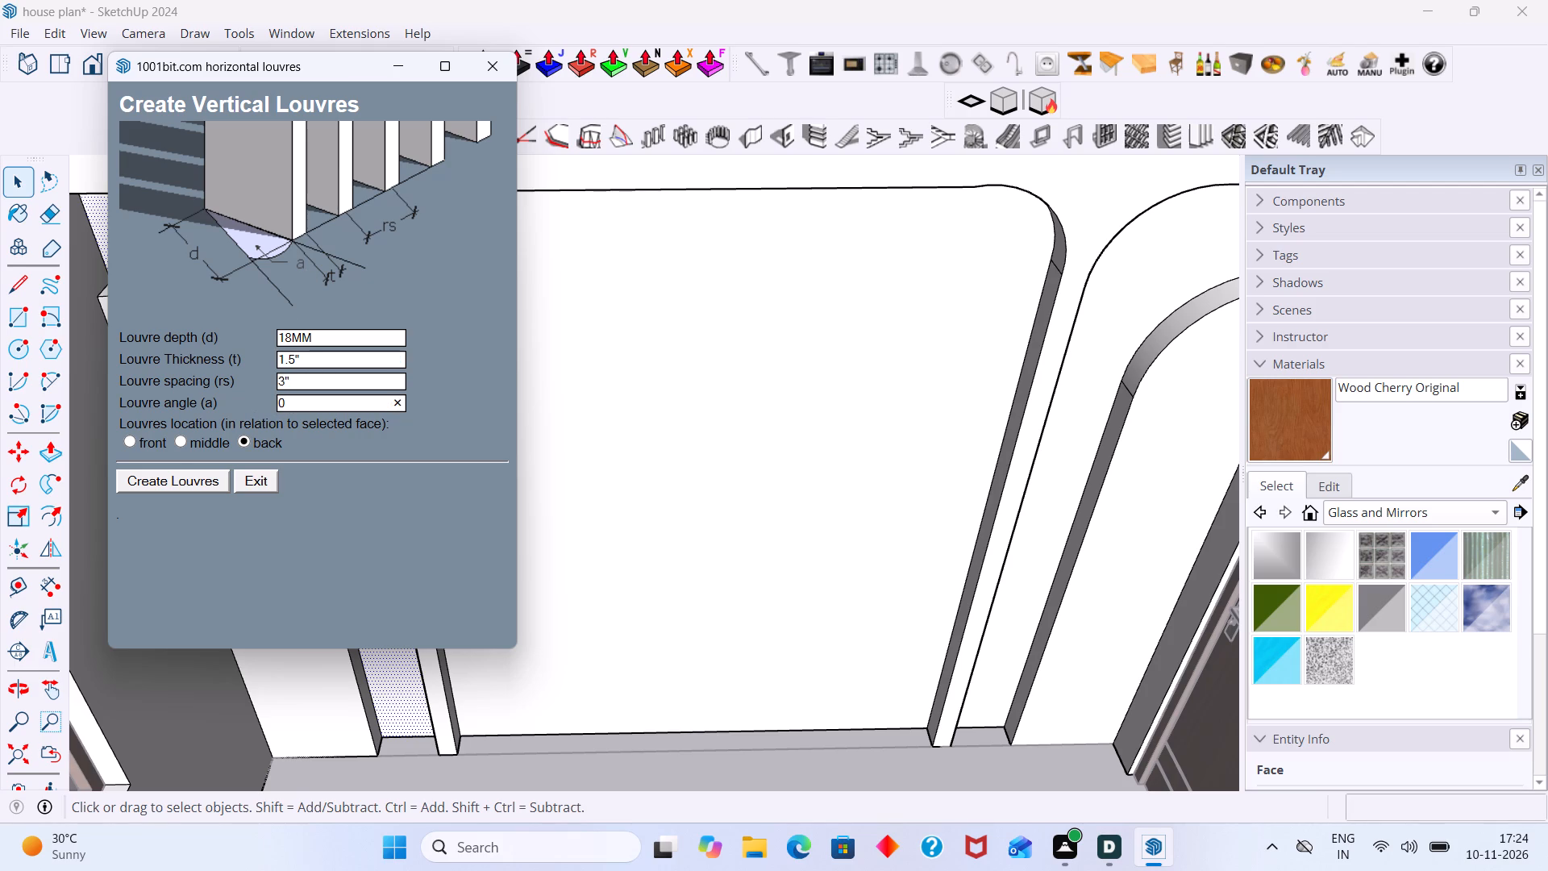
pyautogui.click(179, 438)
pyautogui.click(125, 438)
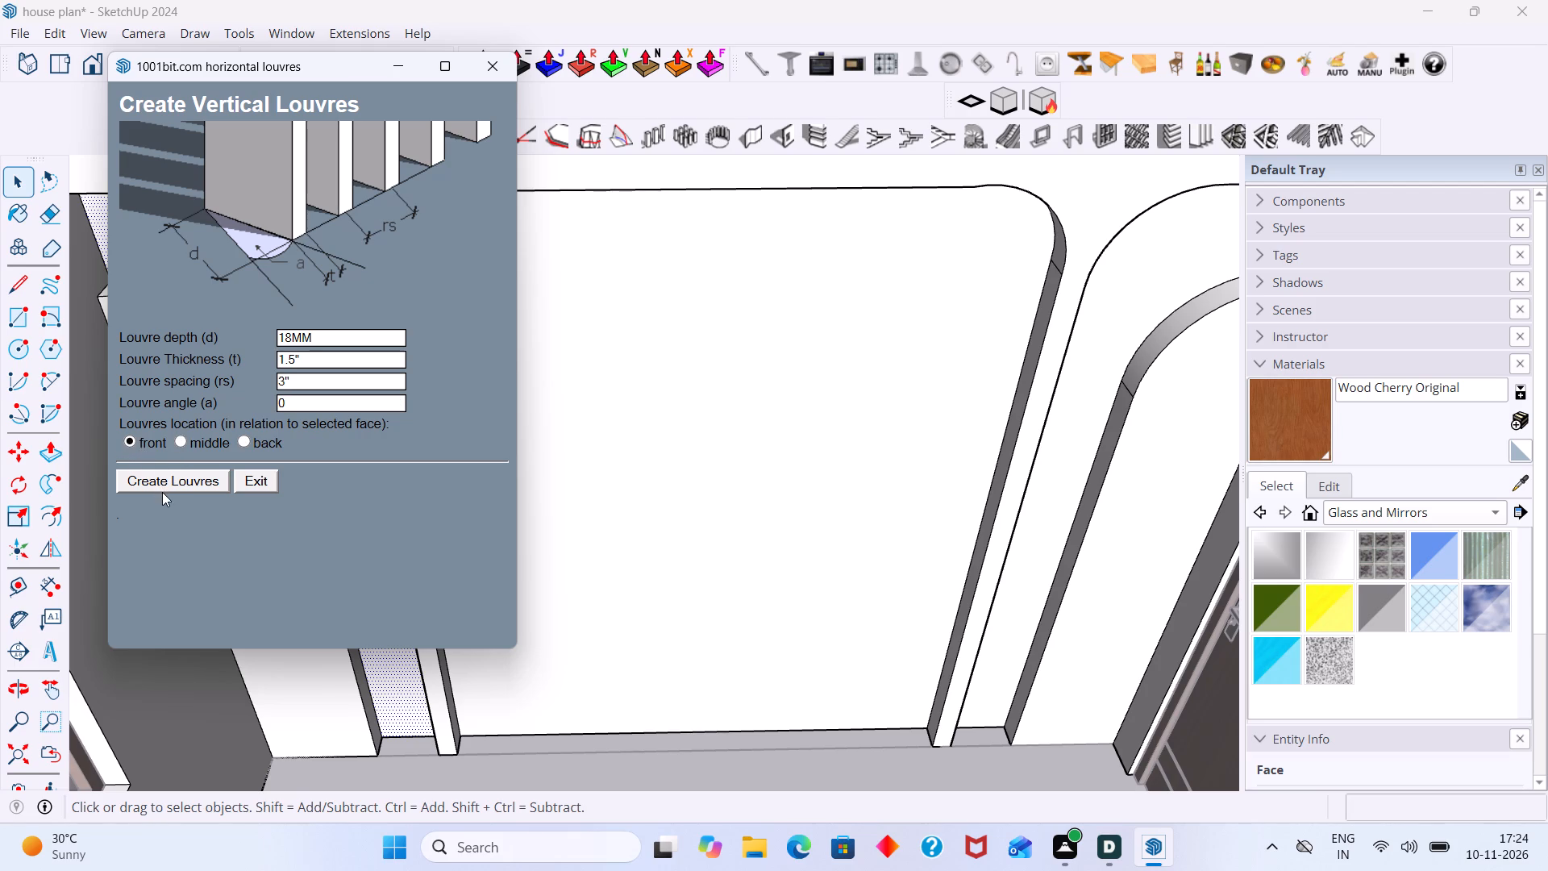
pyautogui.click(163, 483)
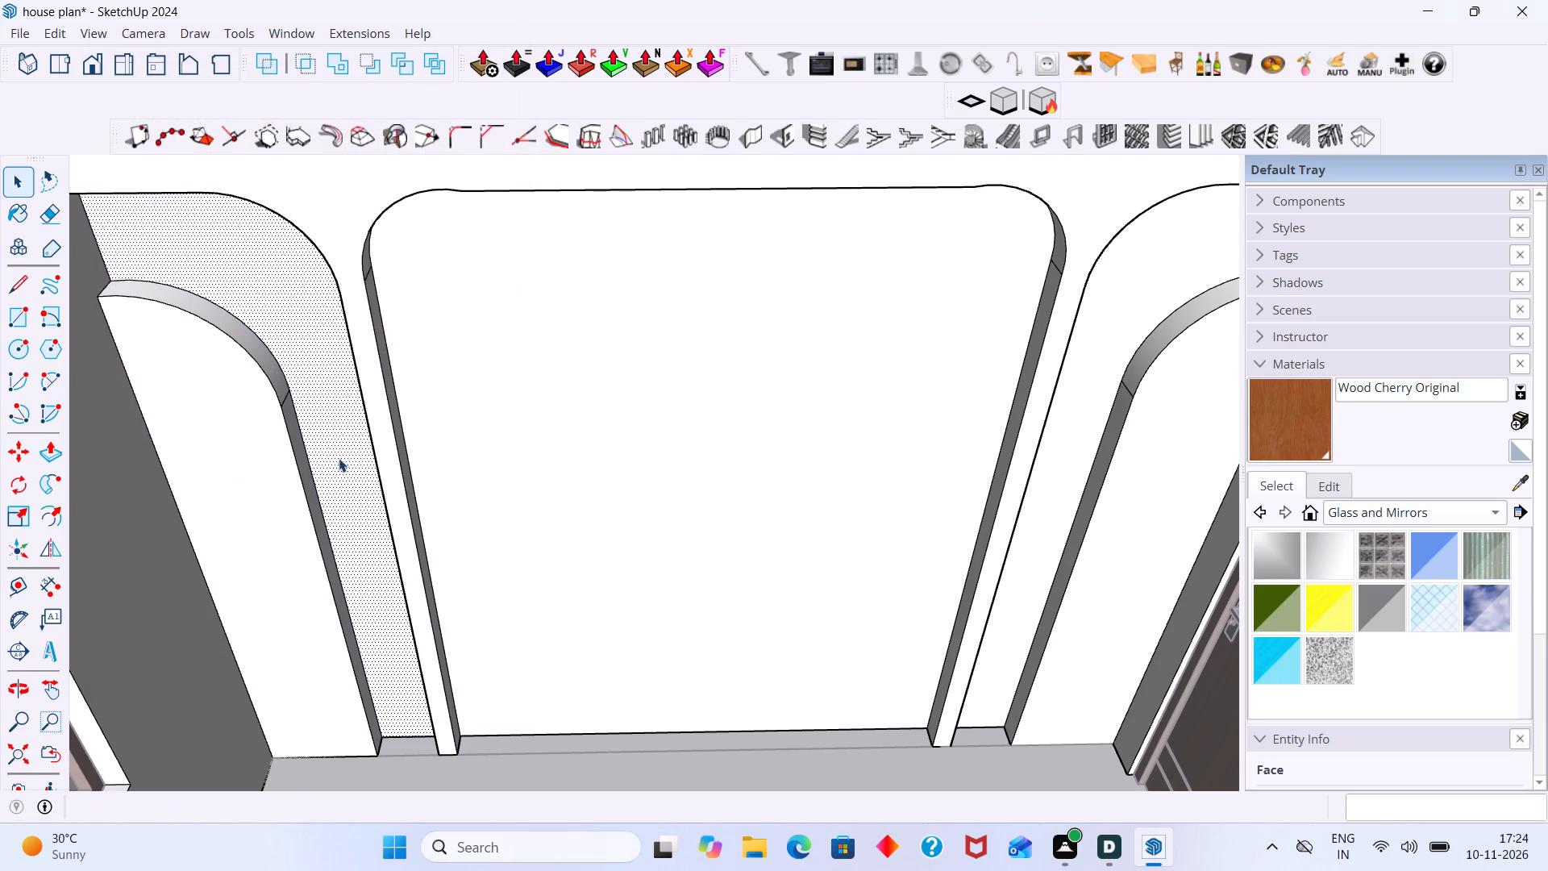
pyautogui.click(334, 448)
# Examine the new louvres on the window-side arch band from close up and from the whole-house view.
pyautogui.scroll(-5, 339, 438)
pyautogui.moveTo(328, 420); pyautogui.dragTo(335, 415, button='middle')
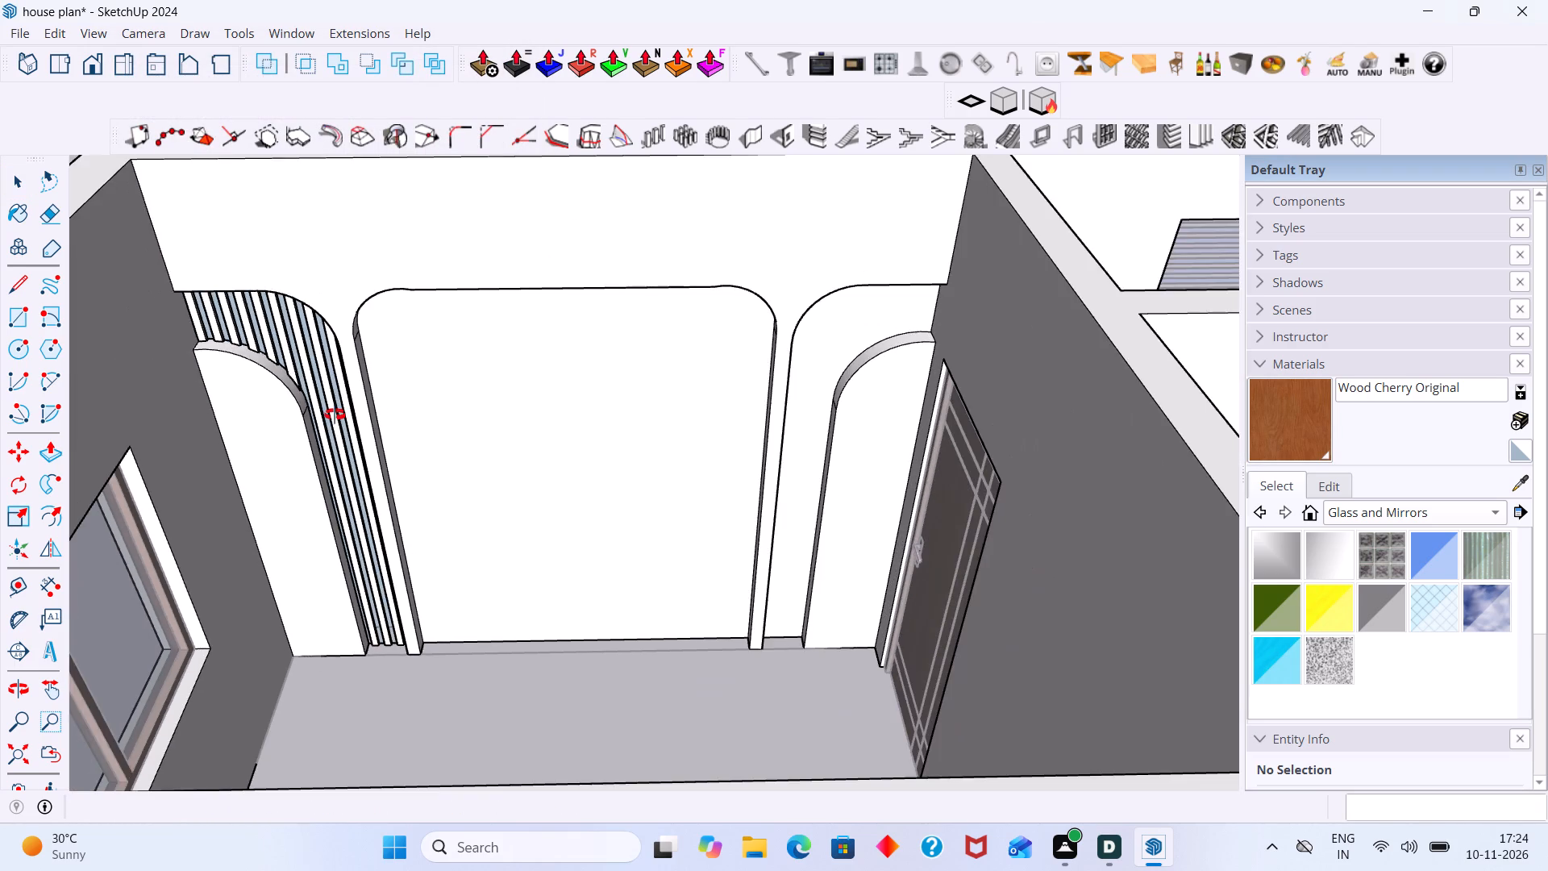
pyautogui.moveTo(335, 415); pyautogui.dragTo(533, 357, button='middle')
pyautogui.scroll(16, 297, 401)
pyautogui.moveTo(232, 445); pyautogui.dragTo(232, 447, button='middle')
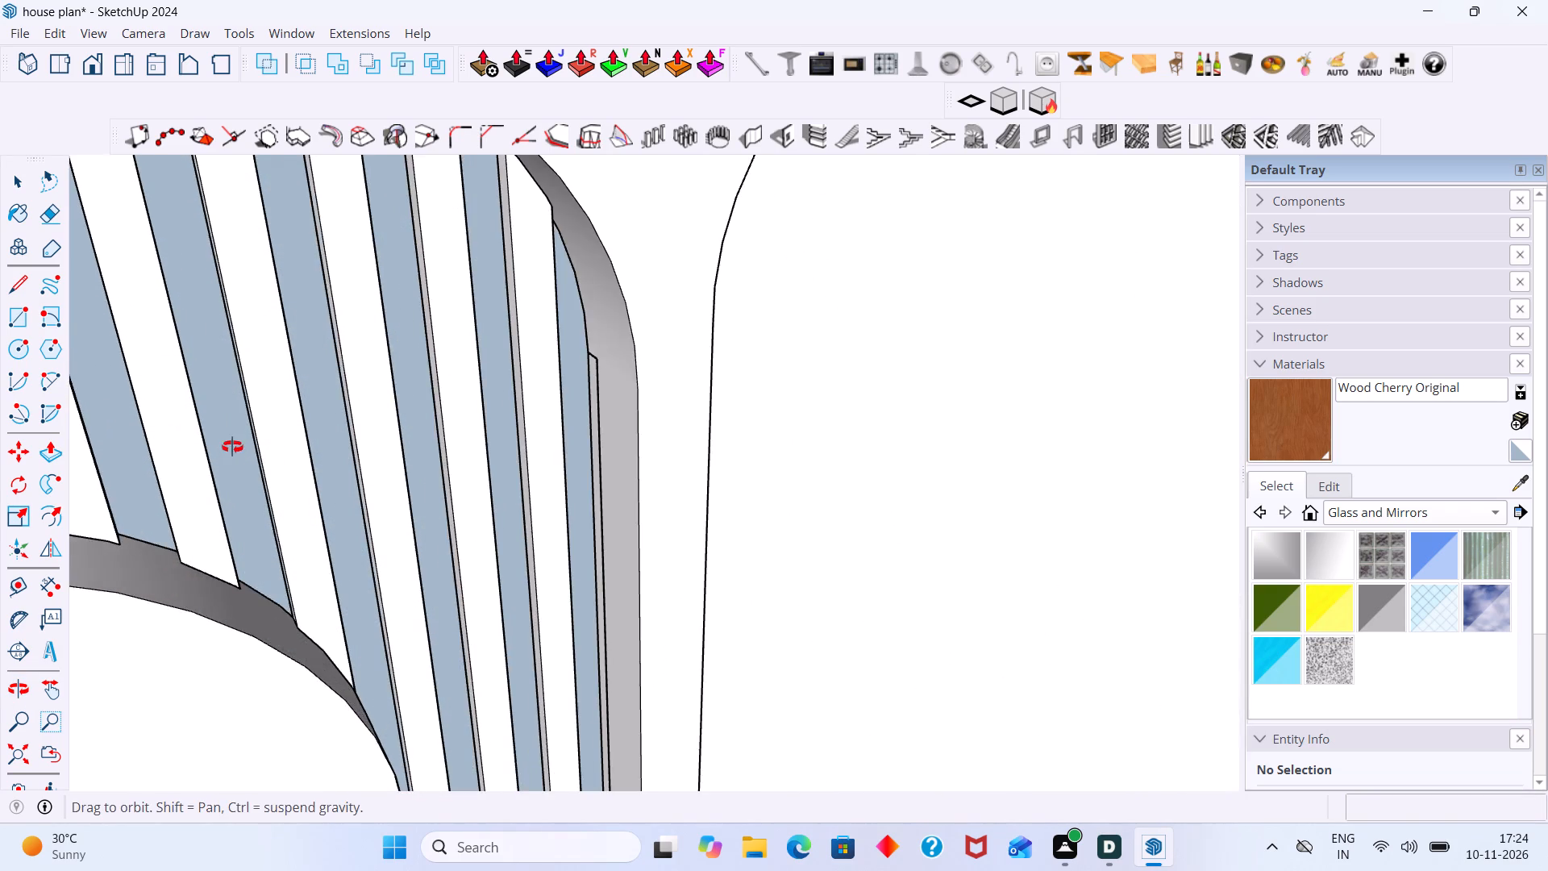
pyautogui.moveTo(232, 447); pyautogui.dragTo(77, 471, button='middle')
pyautogui.scroll(-6, 306, 423)
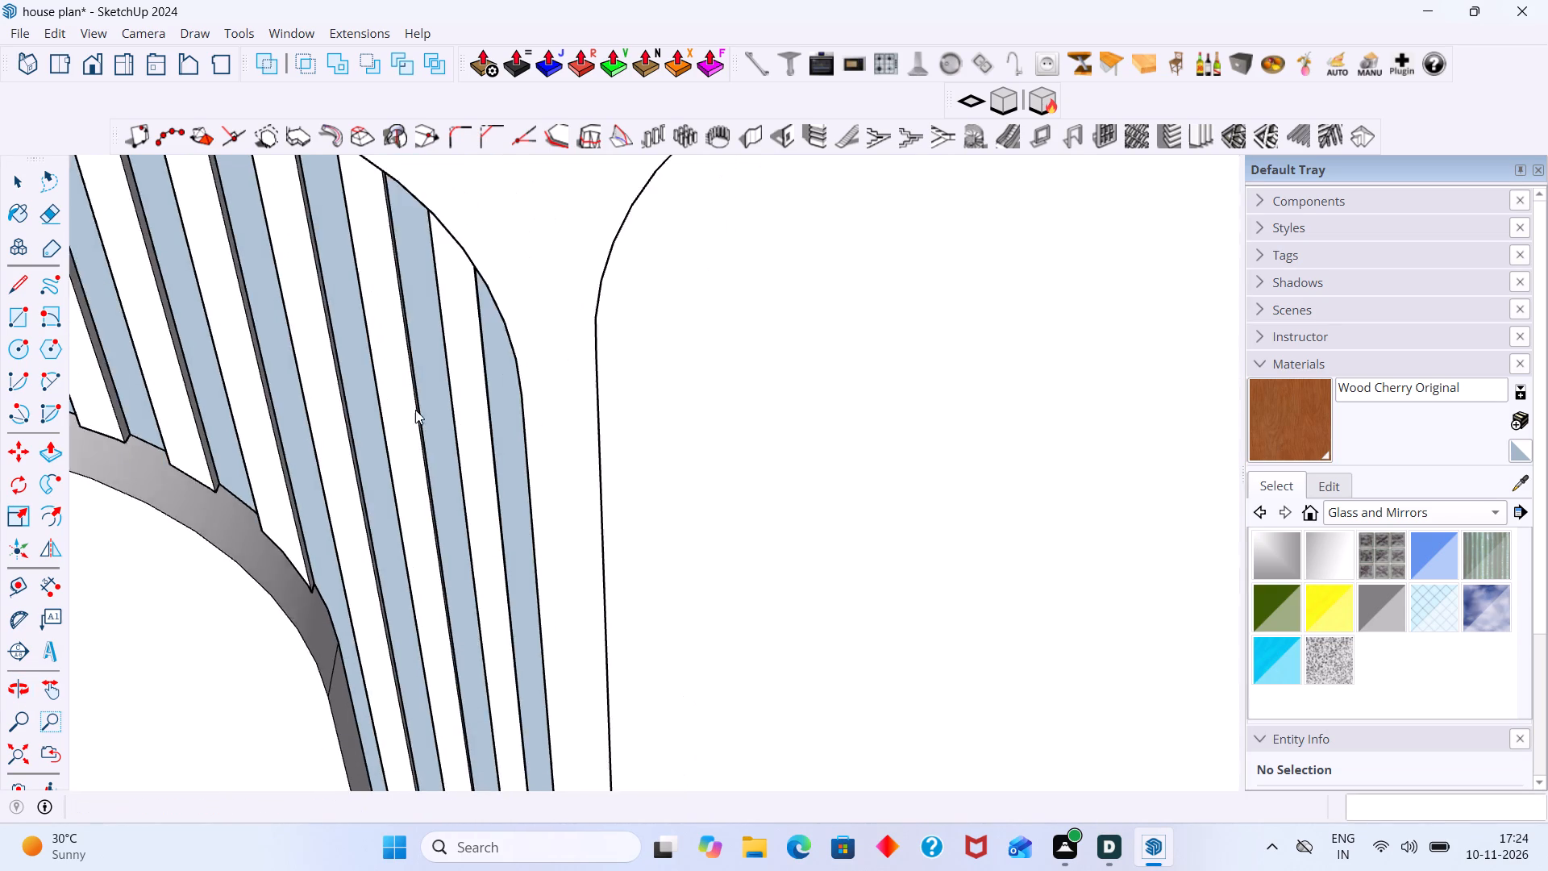
pyautogui.scroll(-20, 415, 410)
pyautogui.scroll(-6, 415, 410)
pyautogui.moveTo(780, 409); pyautogui.dragTo(682, 425, button='middle')
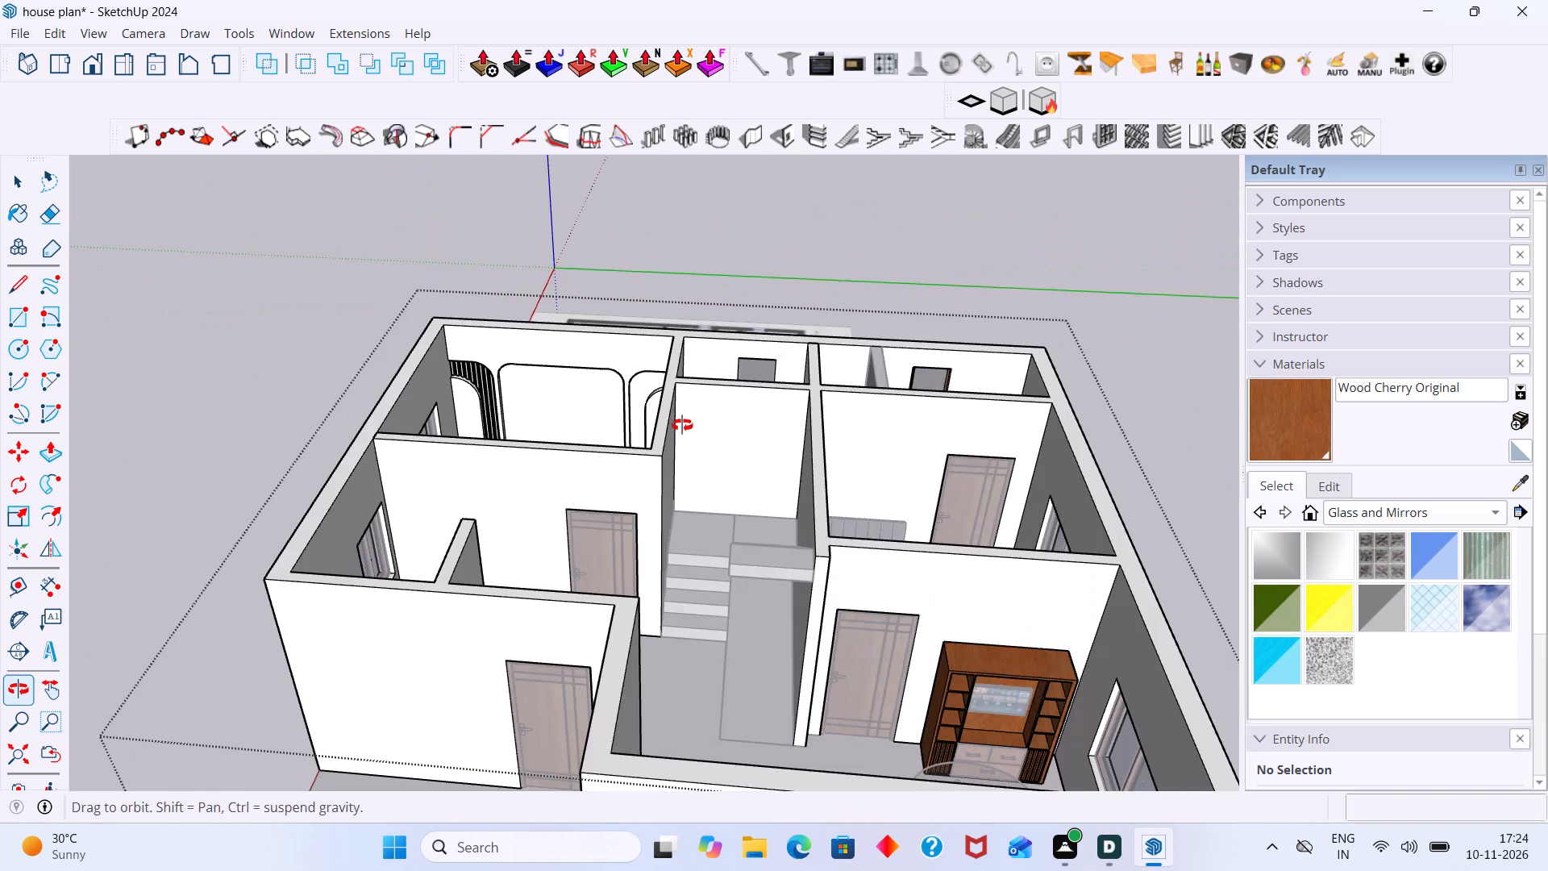
pyautogui.moveTo(682, 425); pyautogui.dragTo(680, 427, button='middle')
pyautogui.scroll(13, 470, 430)
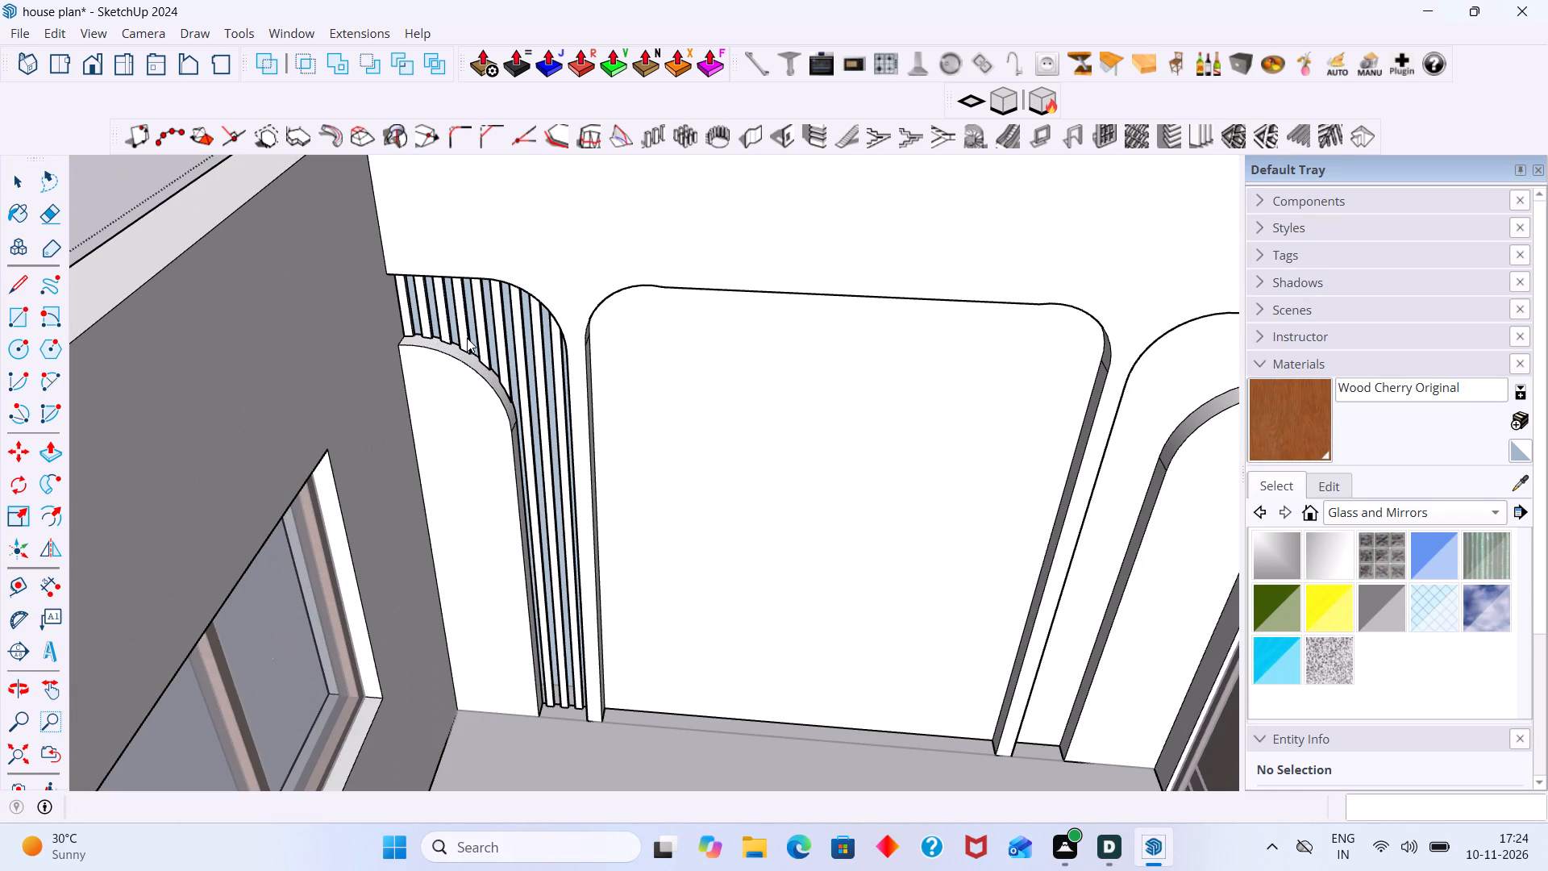
pyautogui.scroll(6, 406, 332)
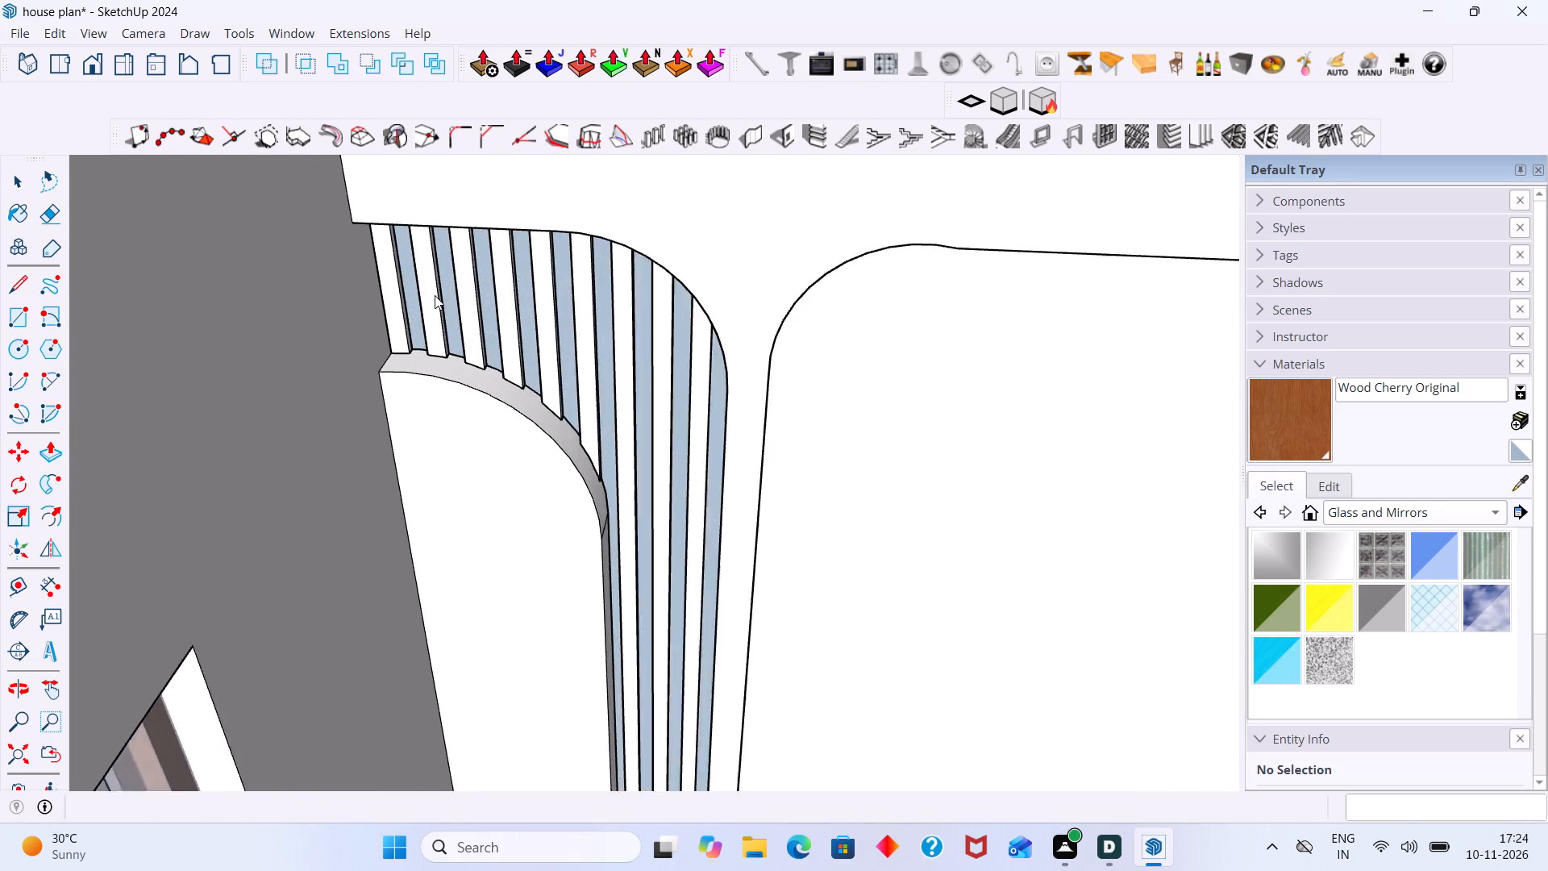
pyautogui.scroll(3, 435, 295)
pyautogui.moveTo(456, 291); pyautogui.dragTo(497, 291, button='middle')
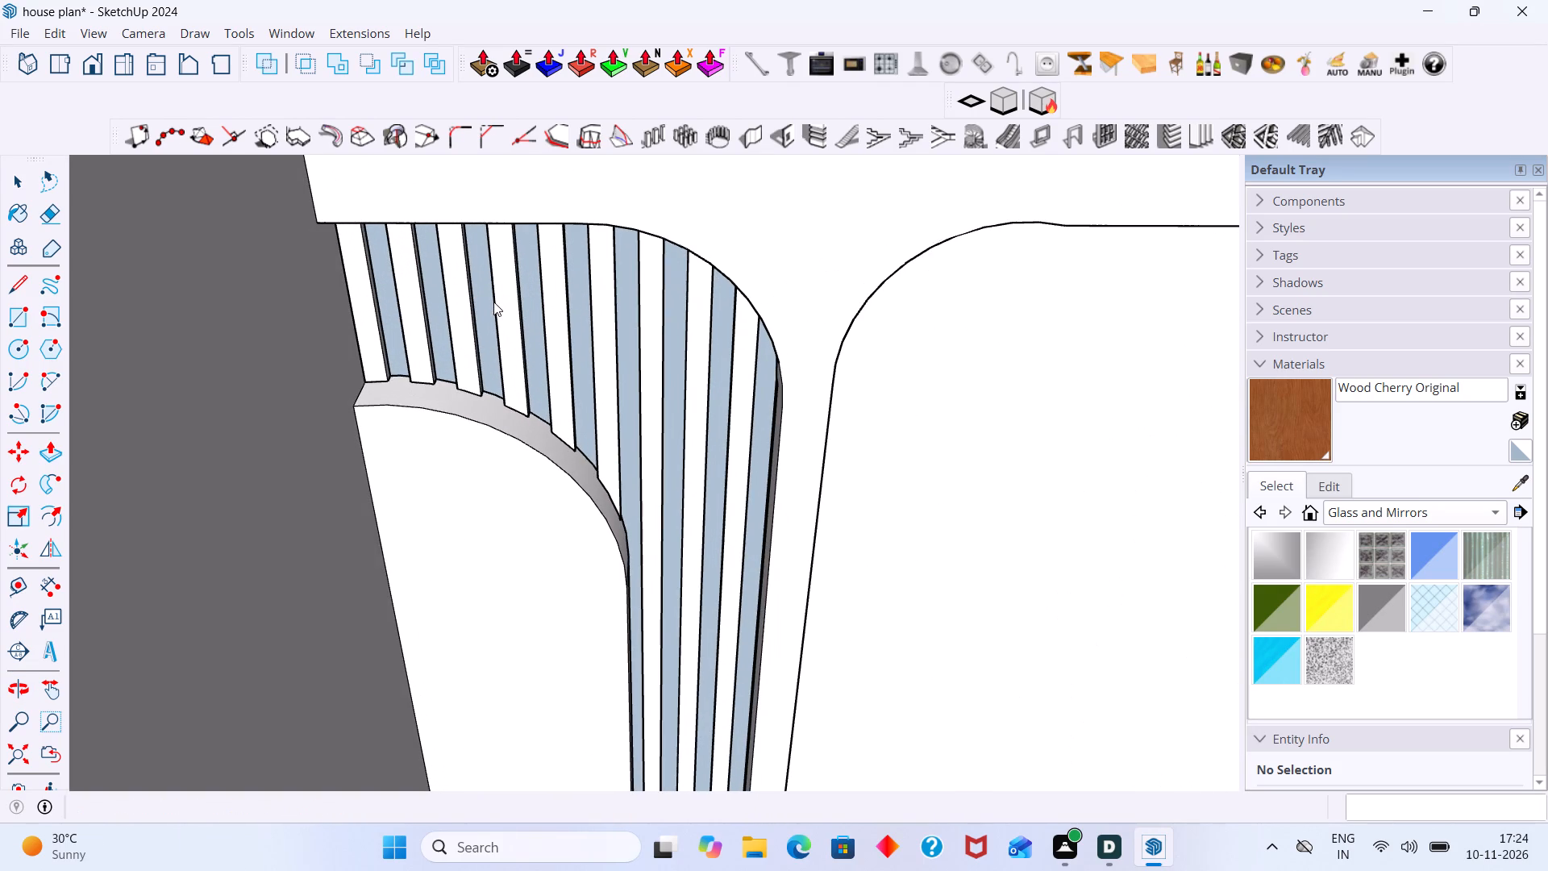
pyautogui.scroll(-9, 493, 310)
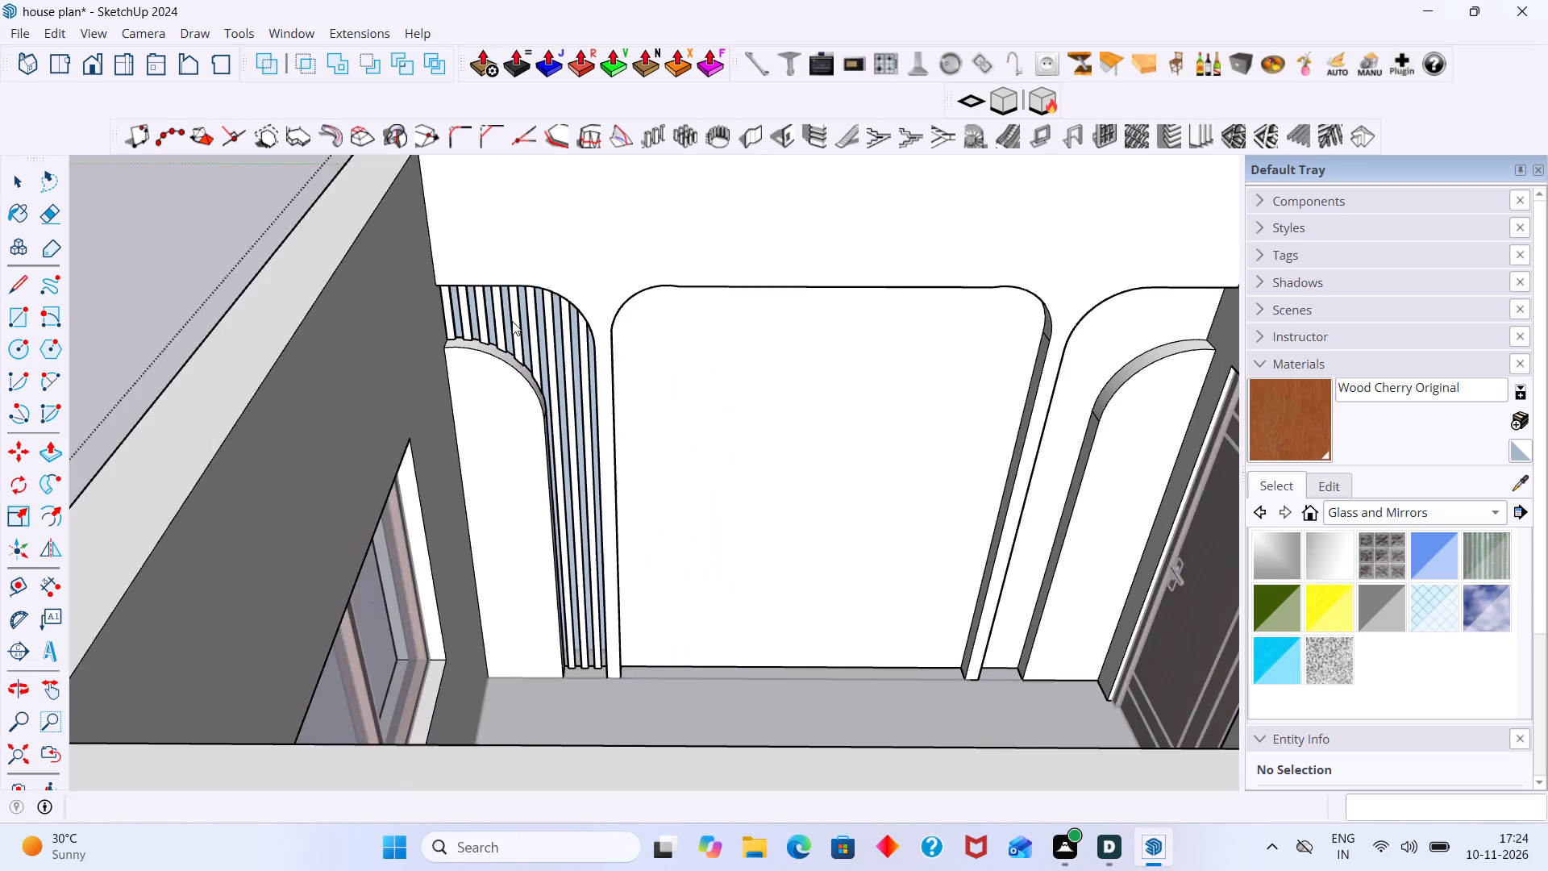
pyautogui.scroll(-8, 512, 321)
pyautogui.scroll(5, 538, 322)
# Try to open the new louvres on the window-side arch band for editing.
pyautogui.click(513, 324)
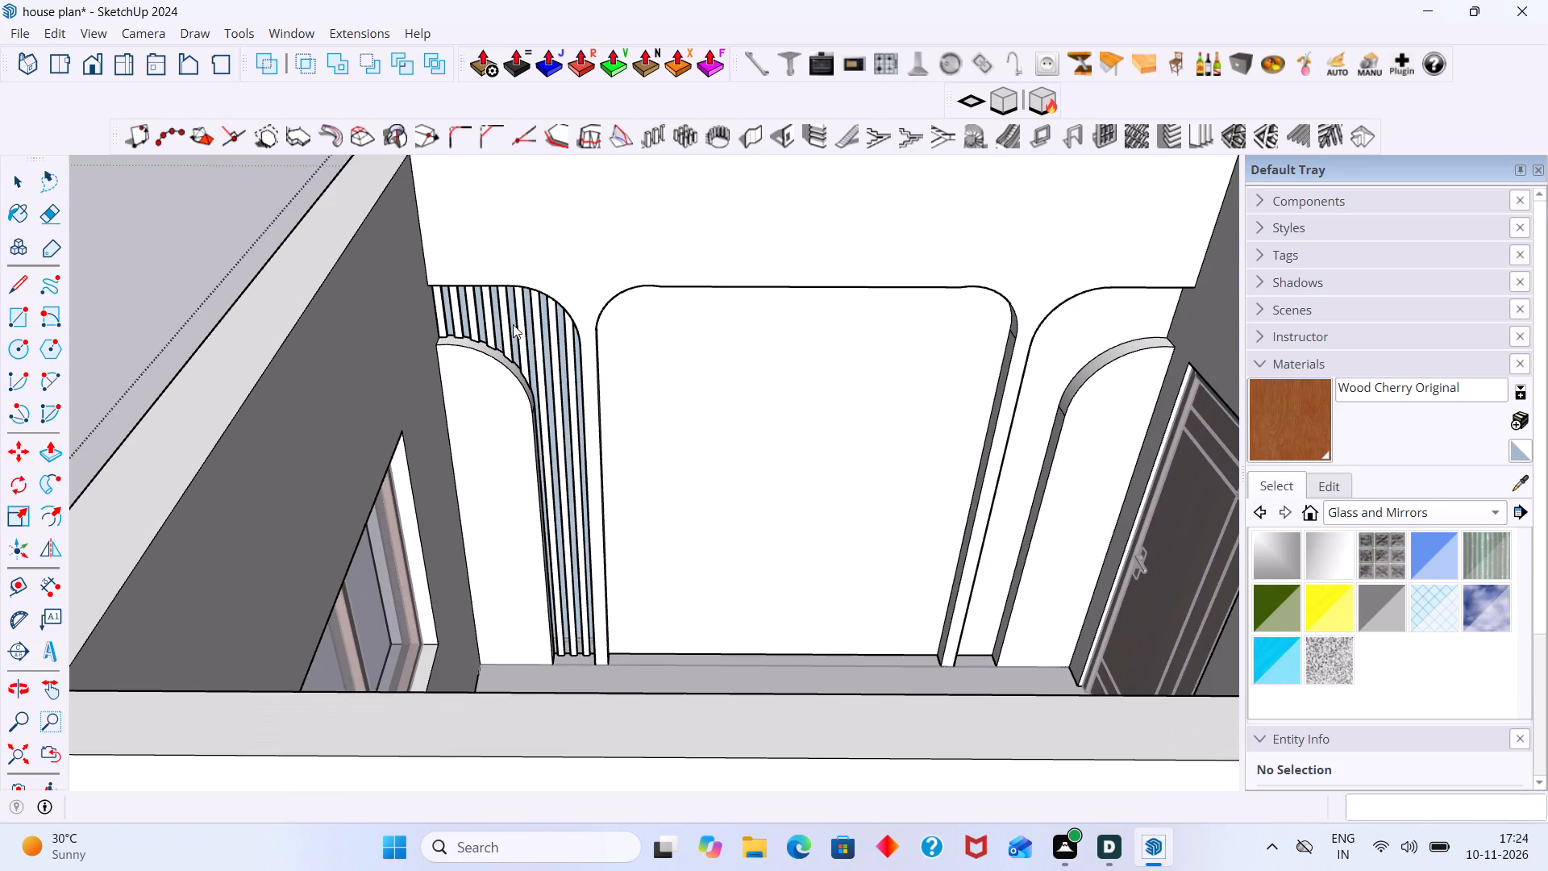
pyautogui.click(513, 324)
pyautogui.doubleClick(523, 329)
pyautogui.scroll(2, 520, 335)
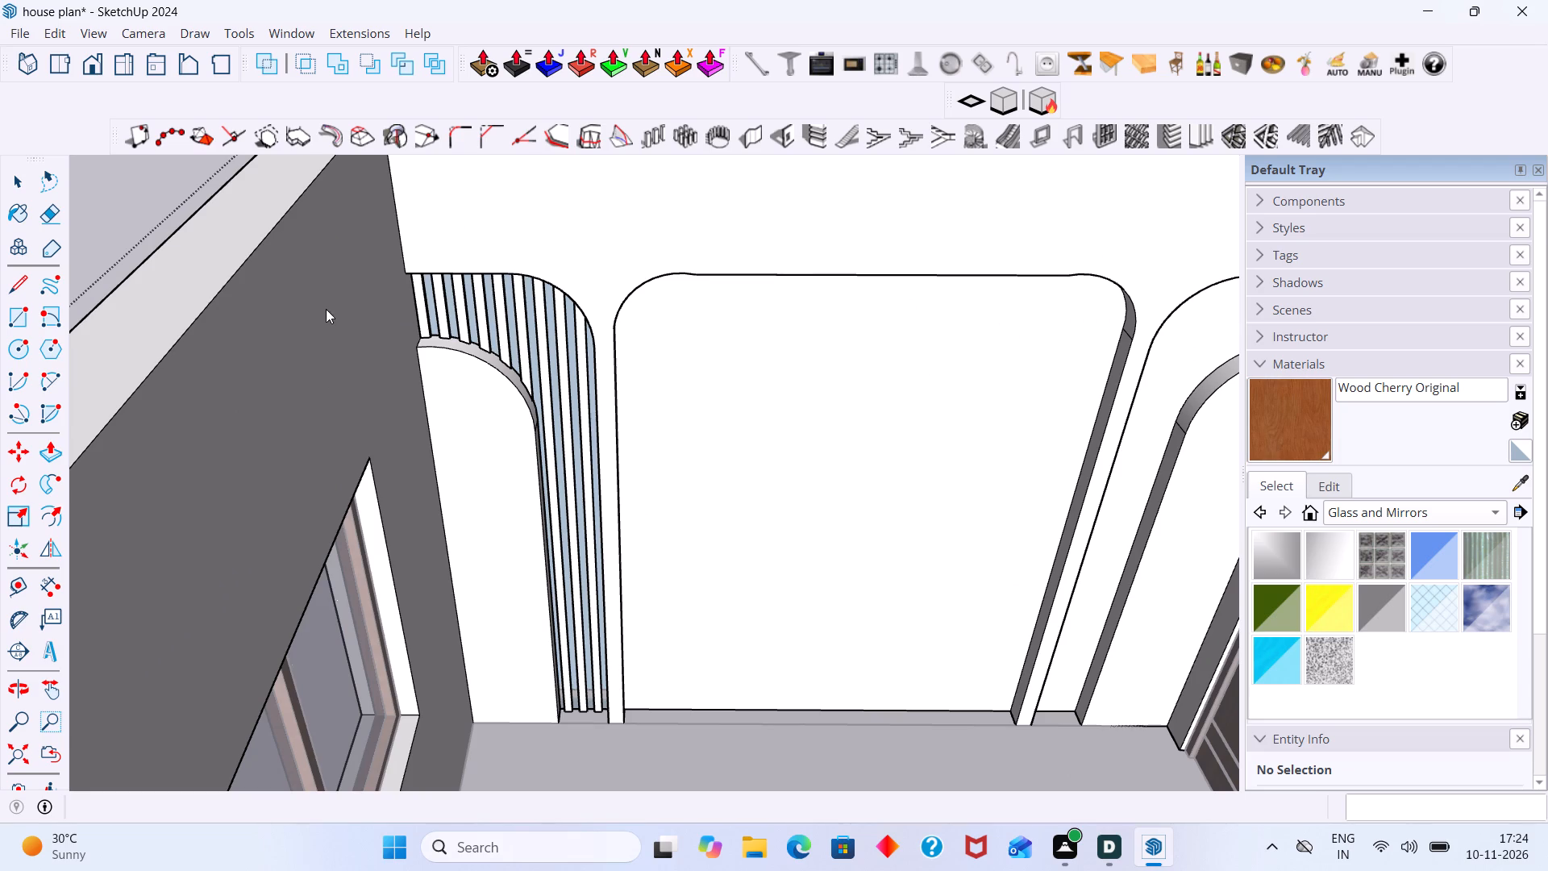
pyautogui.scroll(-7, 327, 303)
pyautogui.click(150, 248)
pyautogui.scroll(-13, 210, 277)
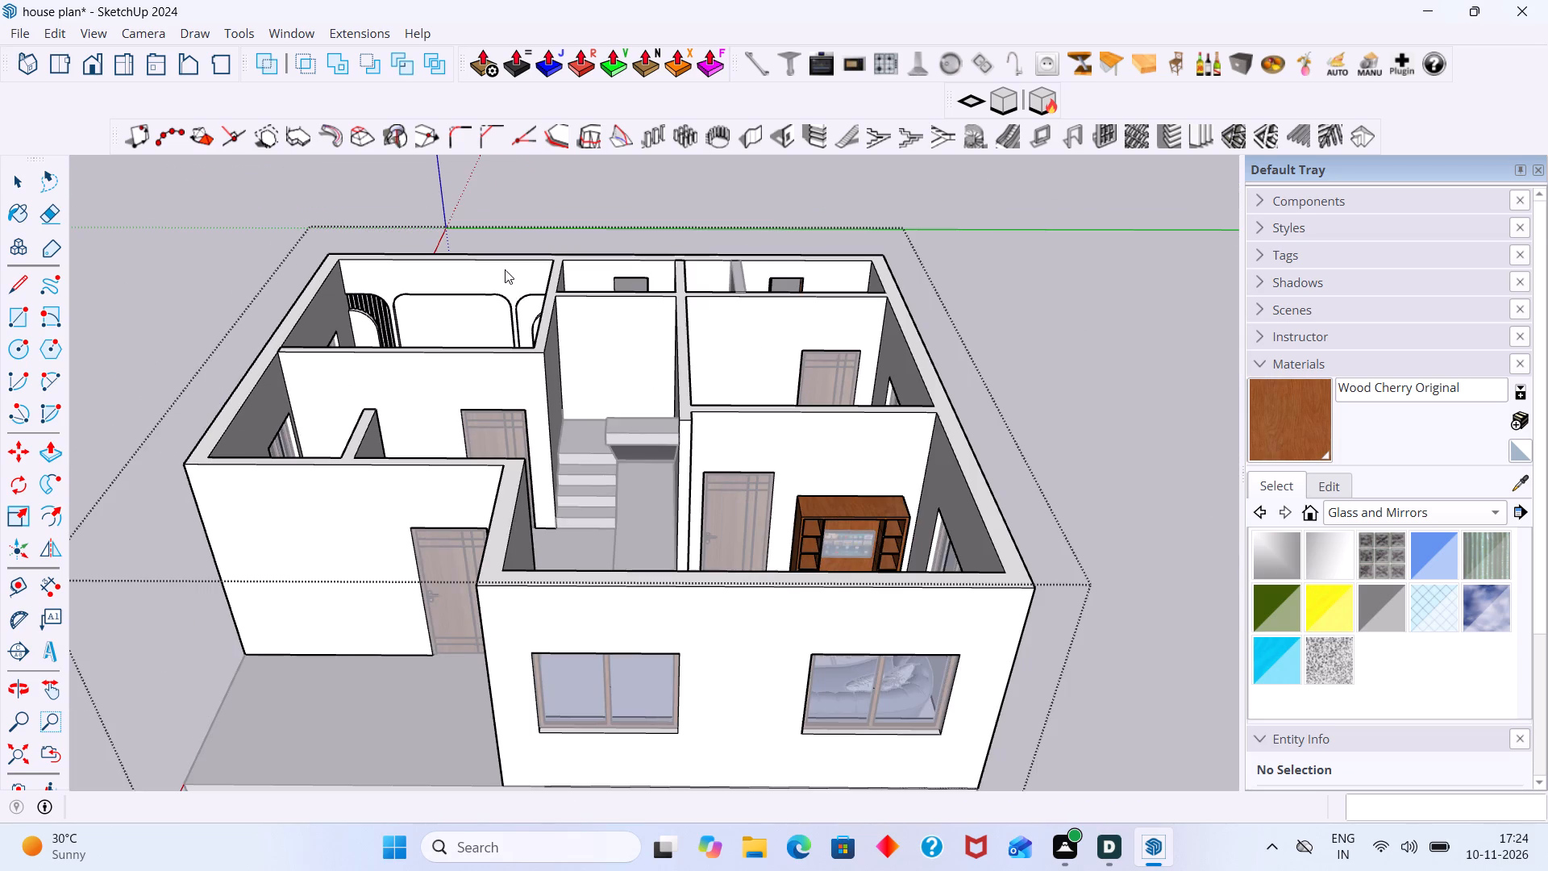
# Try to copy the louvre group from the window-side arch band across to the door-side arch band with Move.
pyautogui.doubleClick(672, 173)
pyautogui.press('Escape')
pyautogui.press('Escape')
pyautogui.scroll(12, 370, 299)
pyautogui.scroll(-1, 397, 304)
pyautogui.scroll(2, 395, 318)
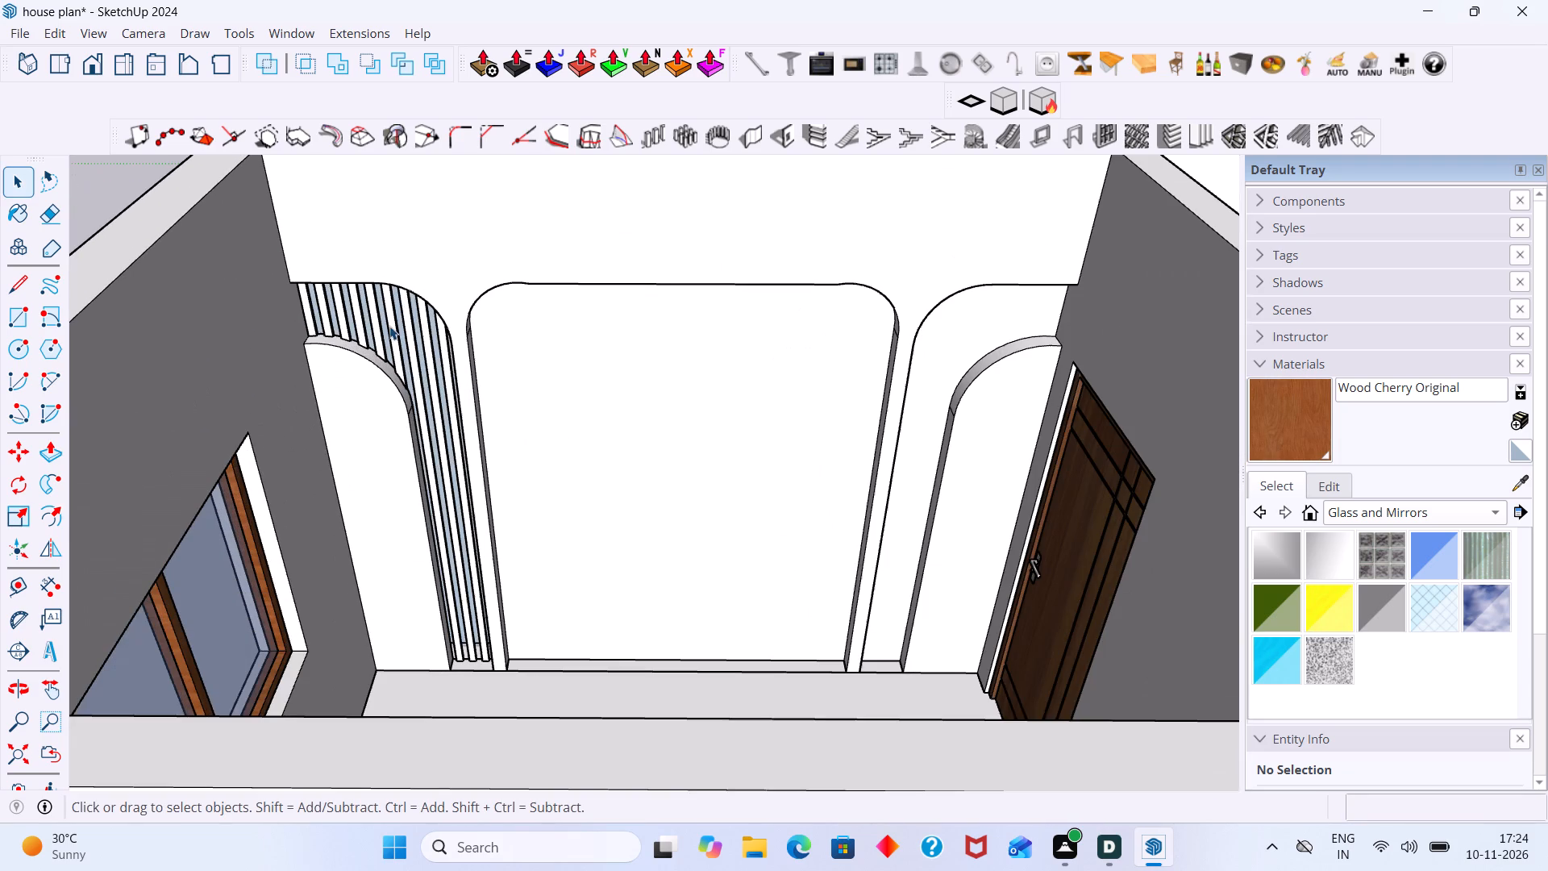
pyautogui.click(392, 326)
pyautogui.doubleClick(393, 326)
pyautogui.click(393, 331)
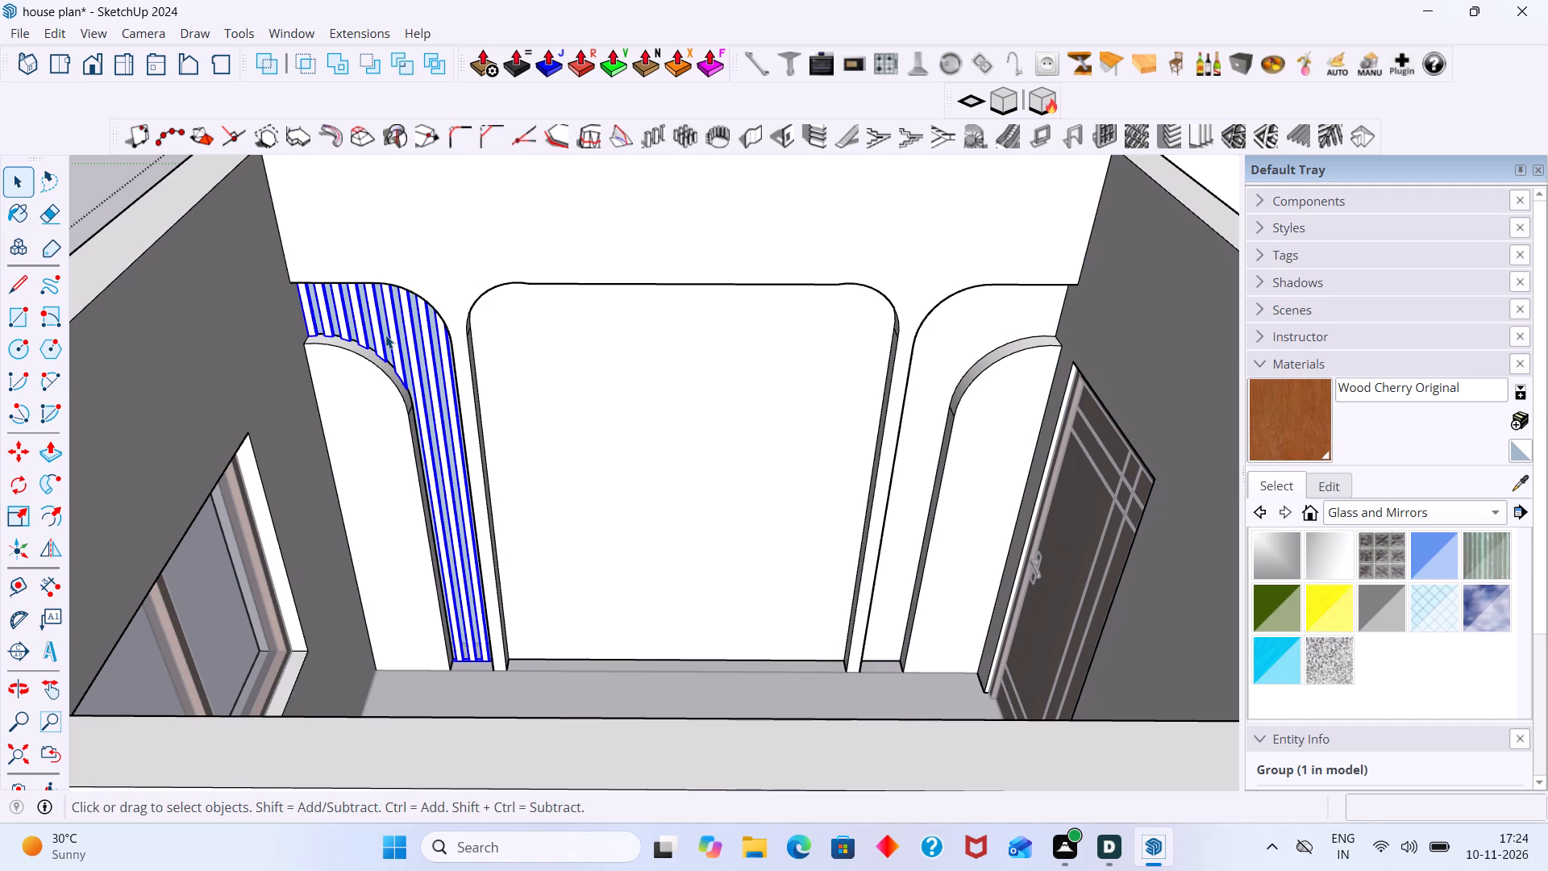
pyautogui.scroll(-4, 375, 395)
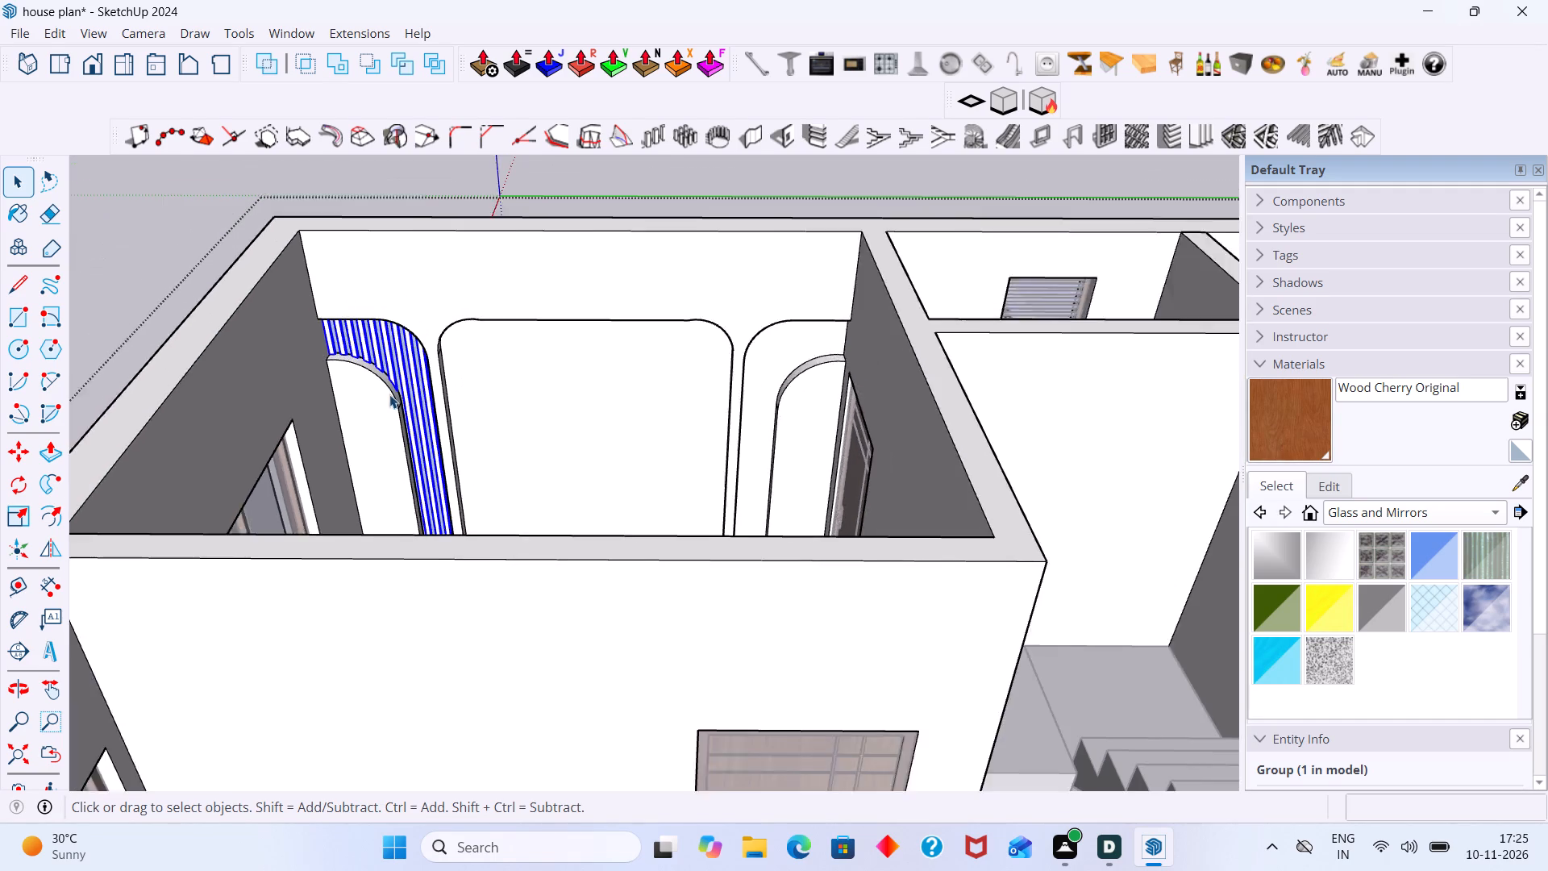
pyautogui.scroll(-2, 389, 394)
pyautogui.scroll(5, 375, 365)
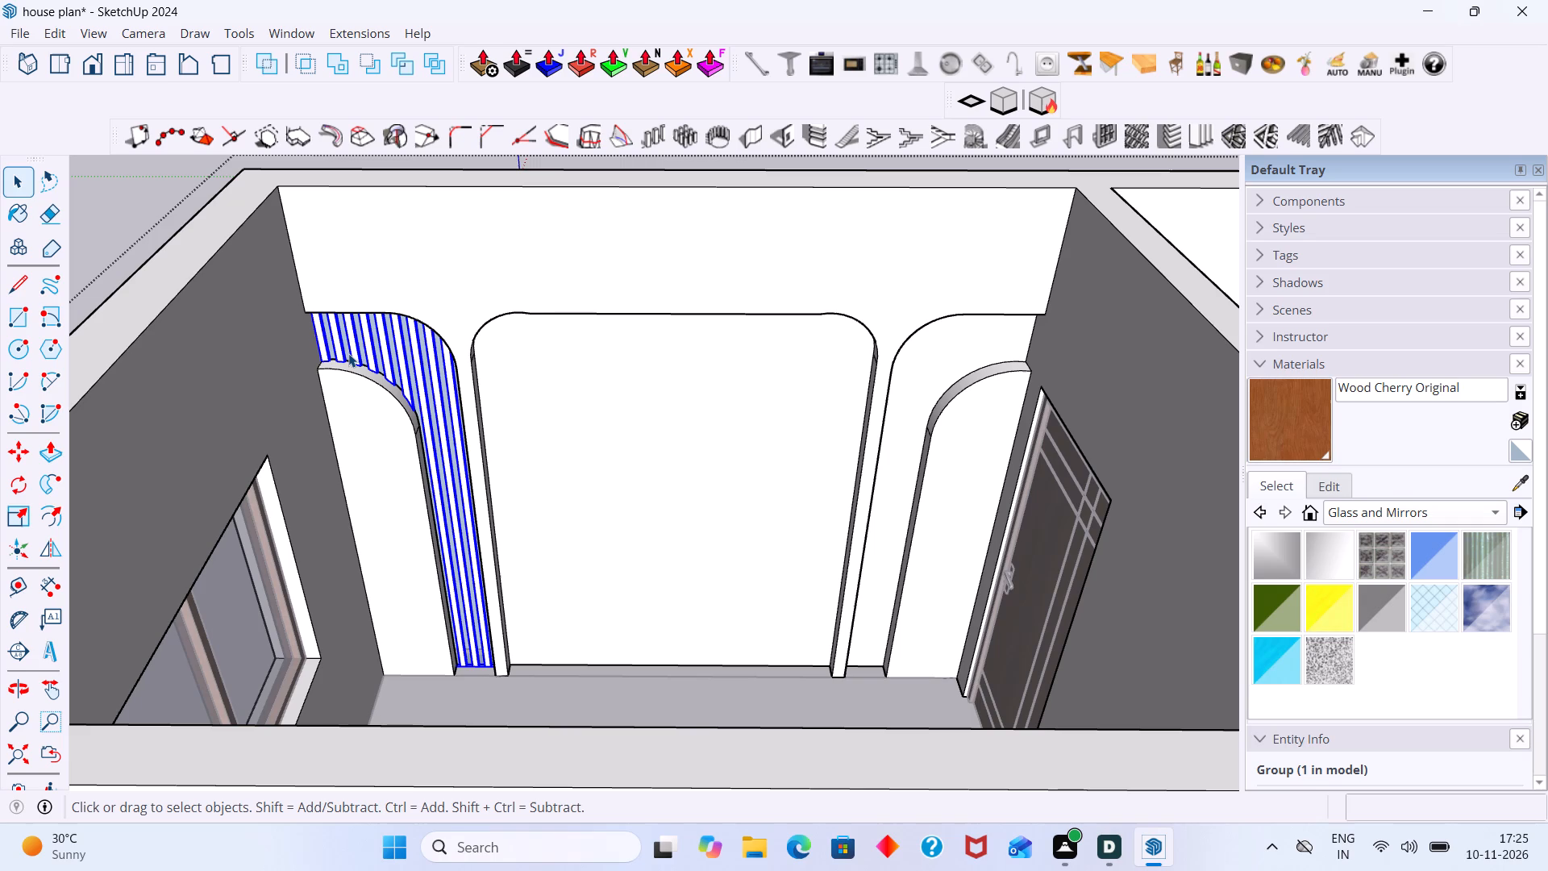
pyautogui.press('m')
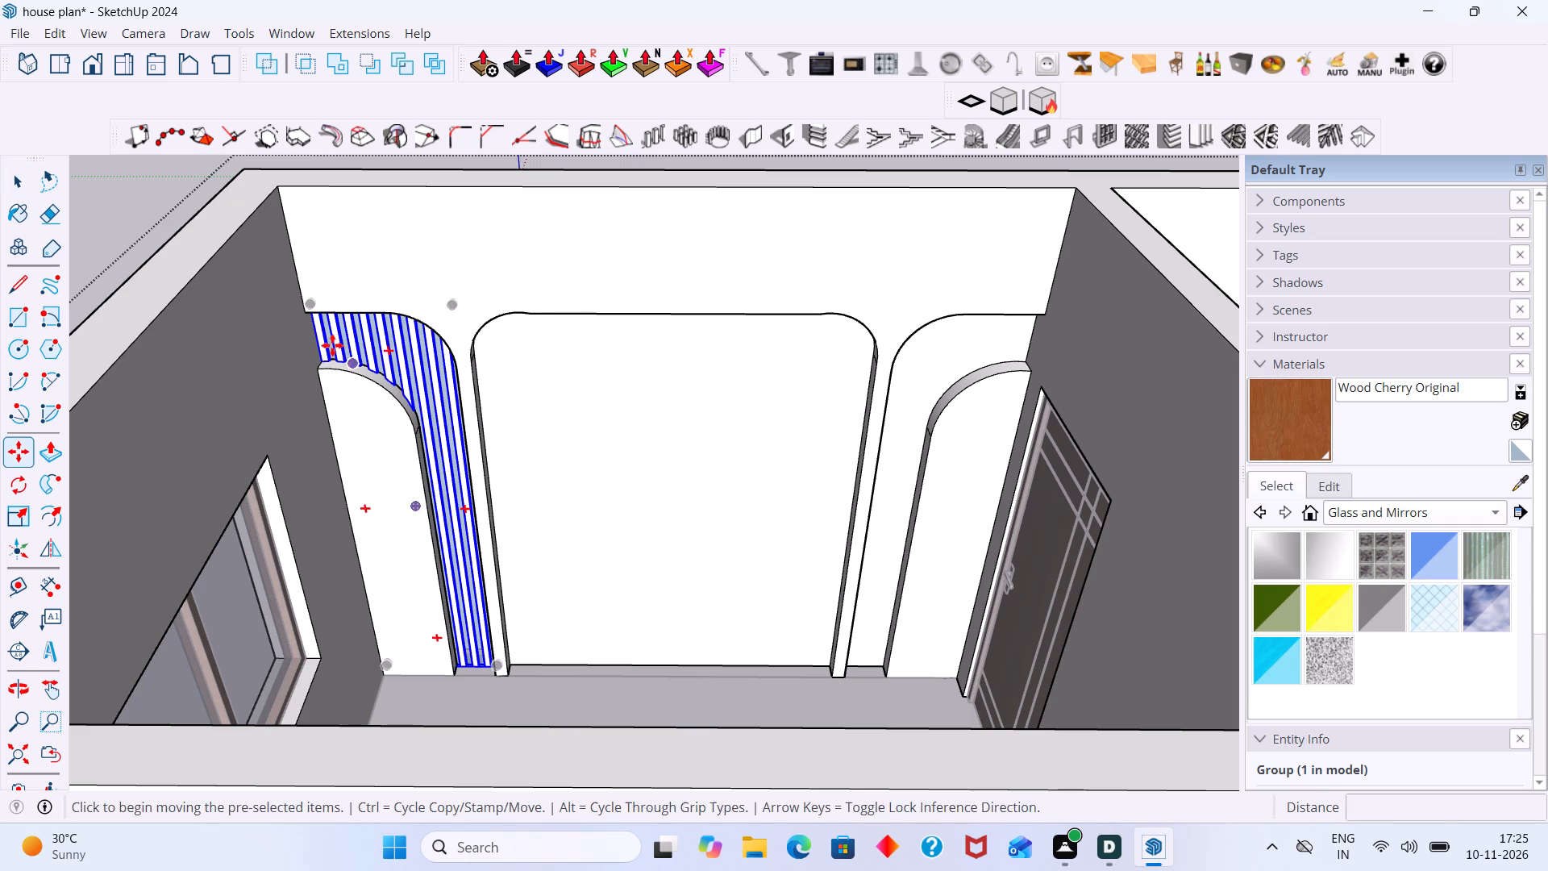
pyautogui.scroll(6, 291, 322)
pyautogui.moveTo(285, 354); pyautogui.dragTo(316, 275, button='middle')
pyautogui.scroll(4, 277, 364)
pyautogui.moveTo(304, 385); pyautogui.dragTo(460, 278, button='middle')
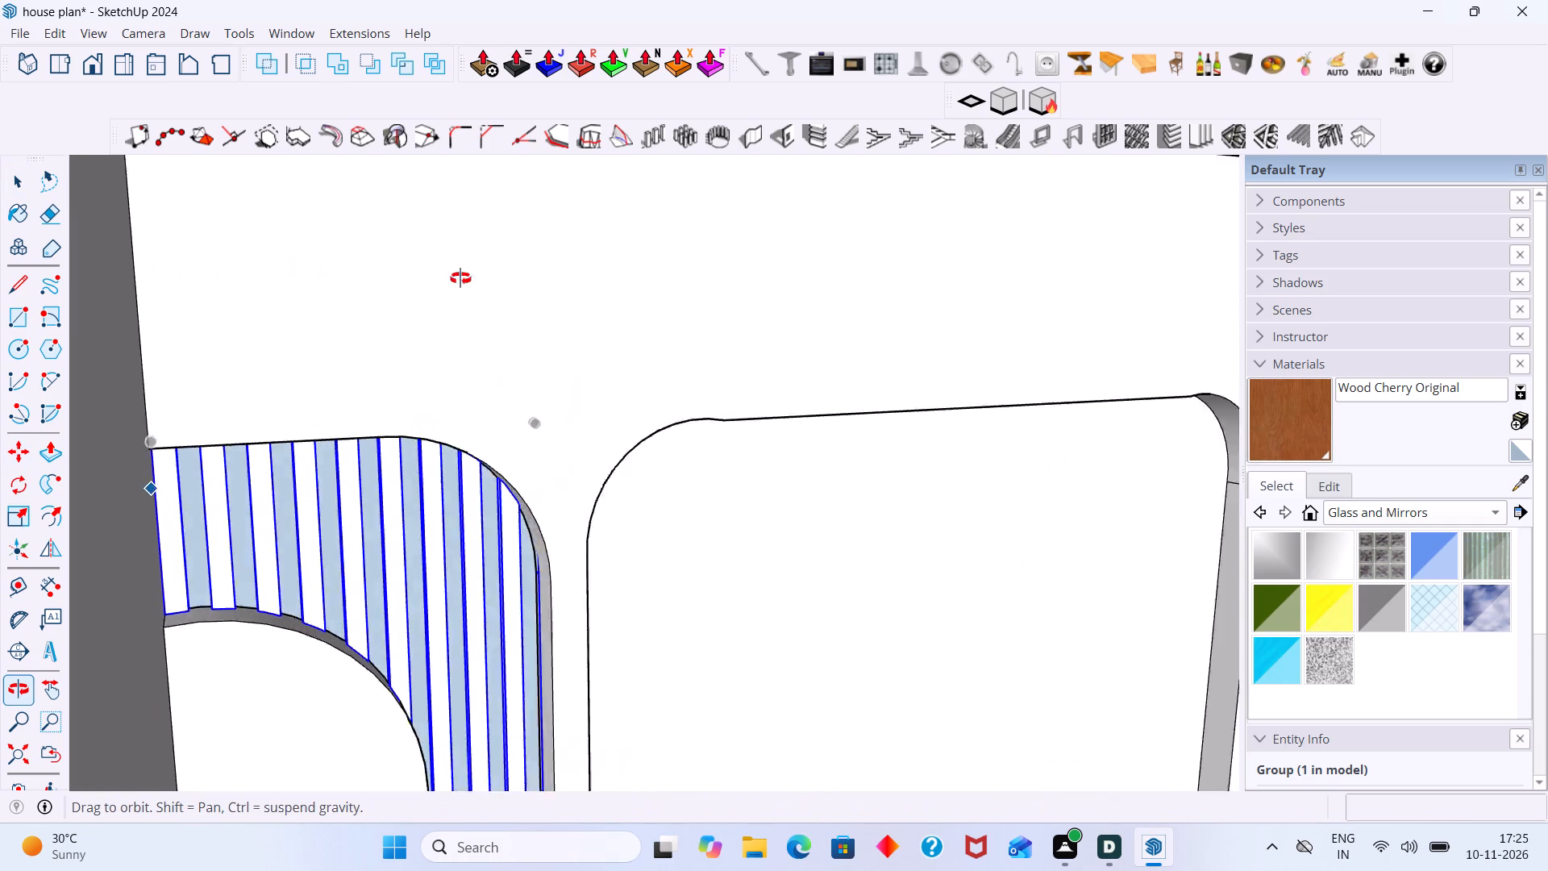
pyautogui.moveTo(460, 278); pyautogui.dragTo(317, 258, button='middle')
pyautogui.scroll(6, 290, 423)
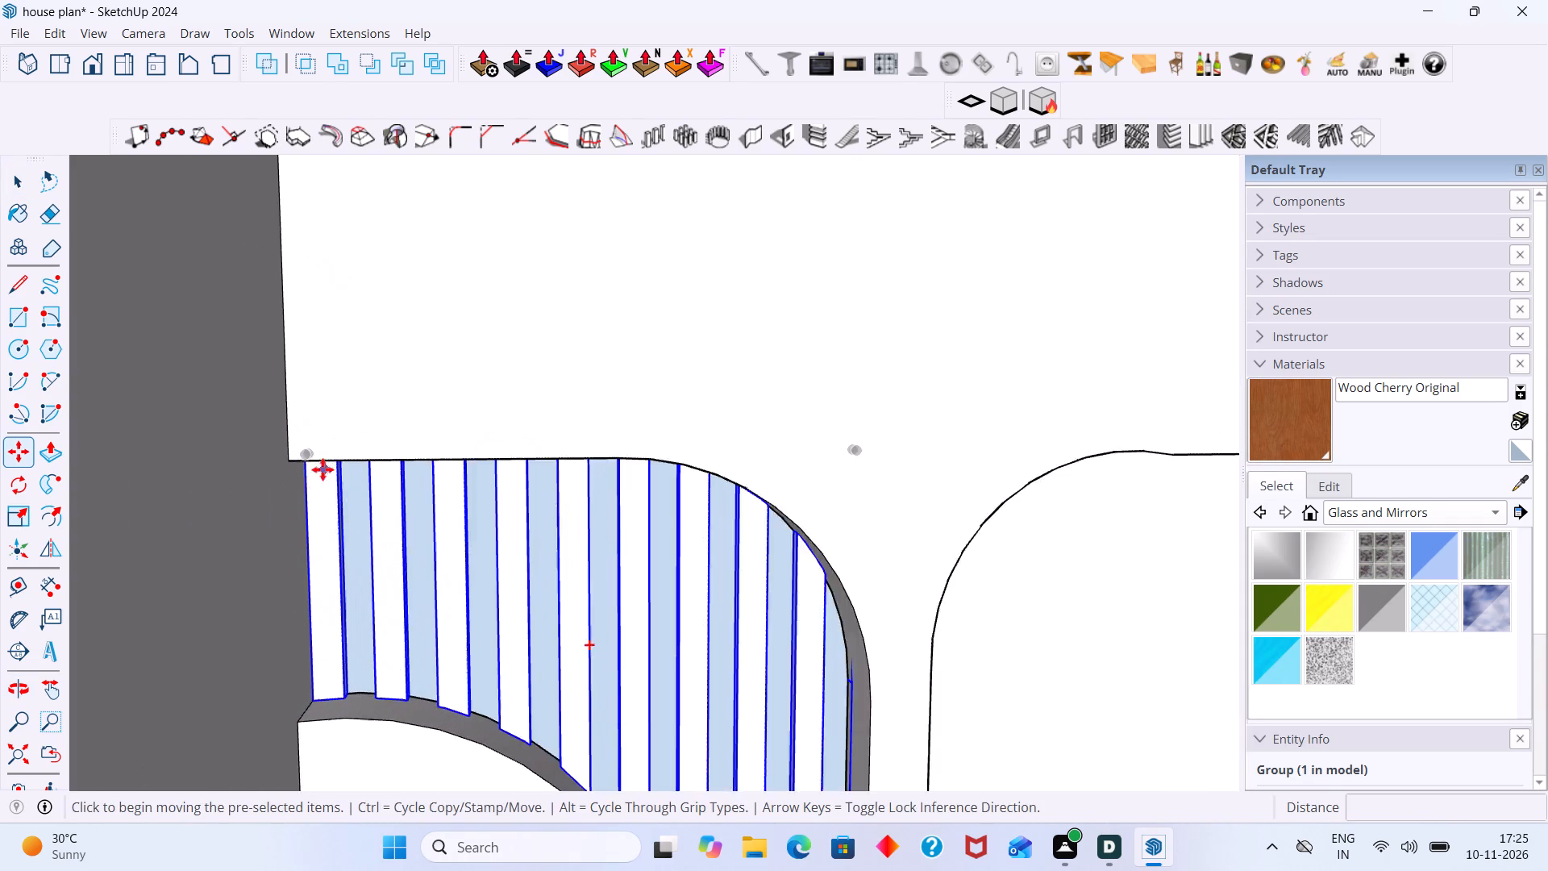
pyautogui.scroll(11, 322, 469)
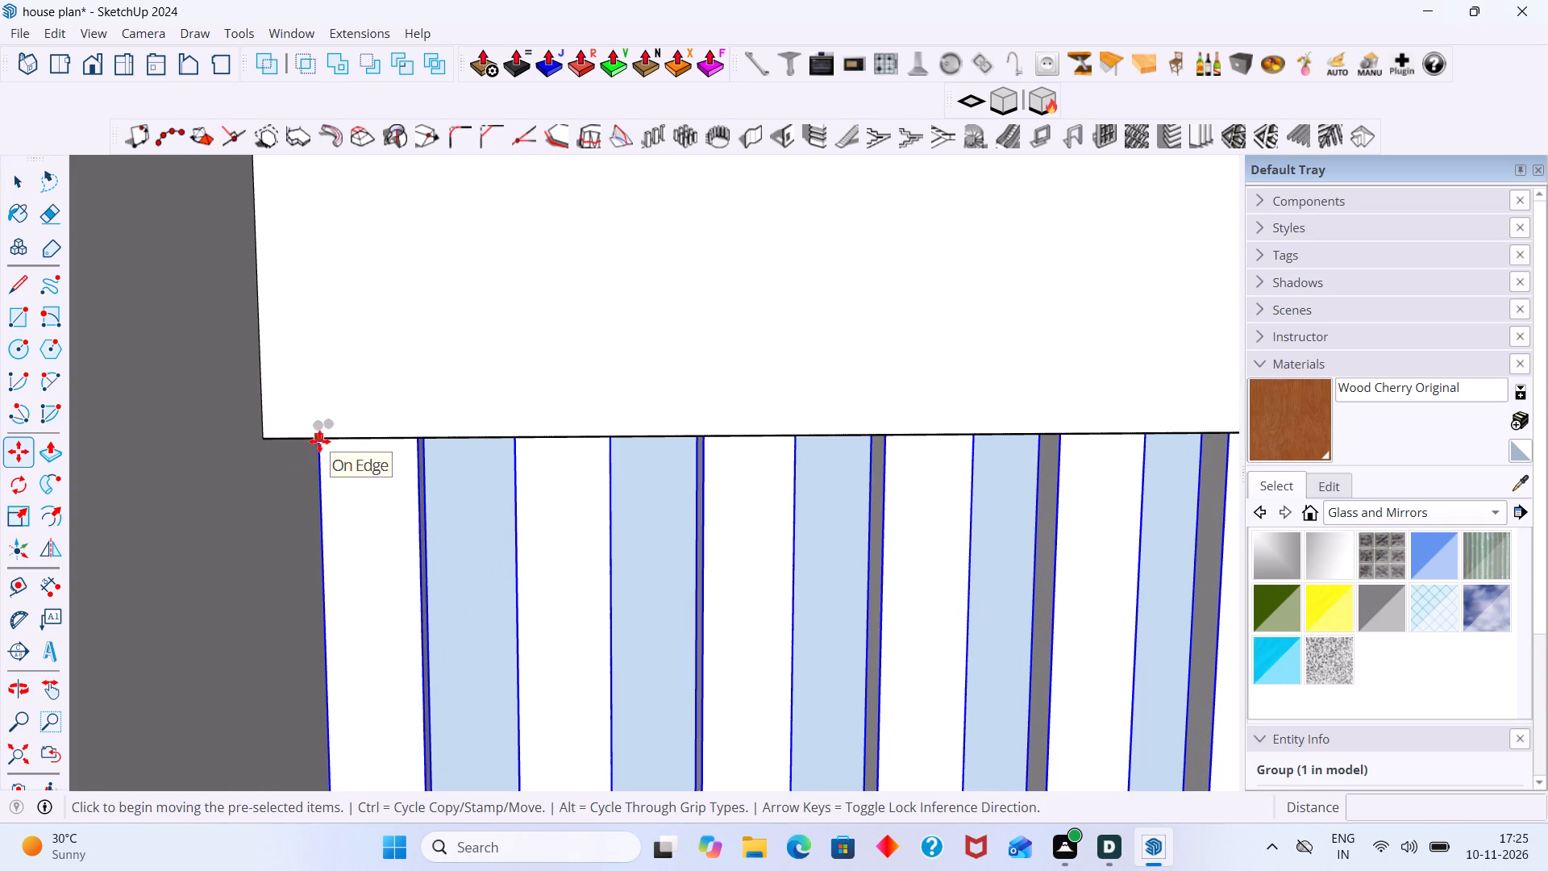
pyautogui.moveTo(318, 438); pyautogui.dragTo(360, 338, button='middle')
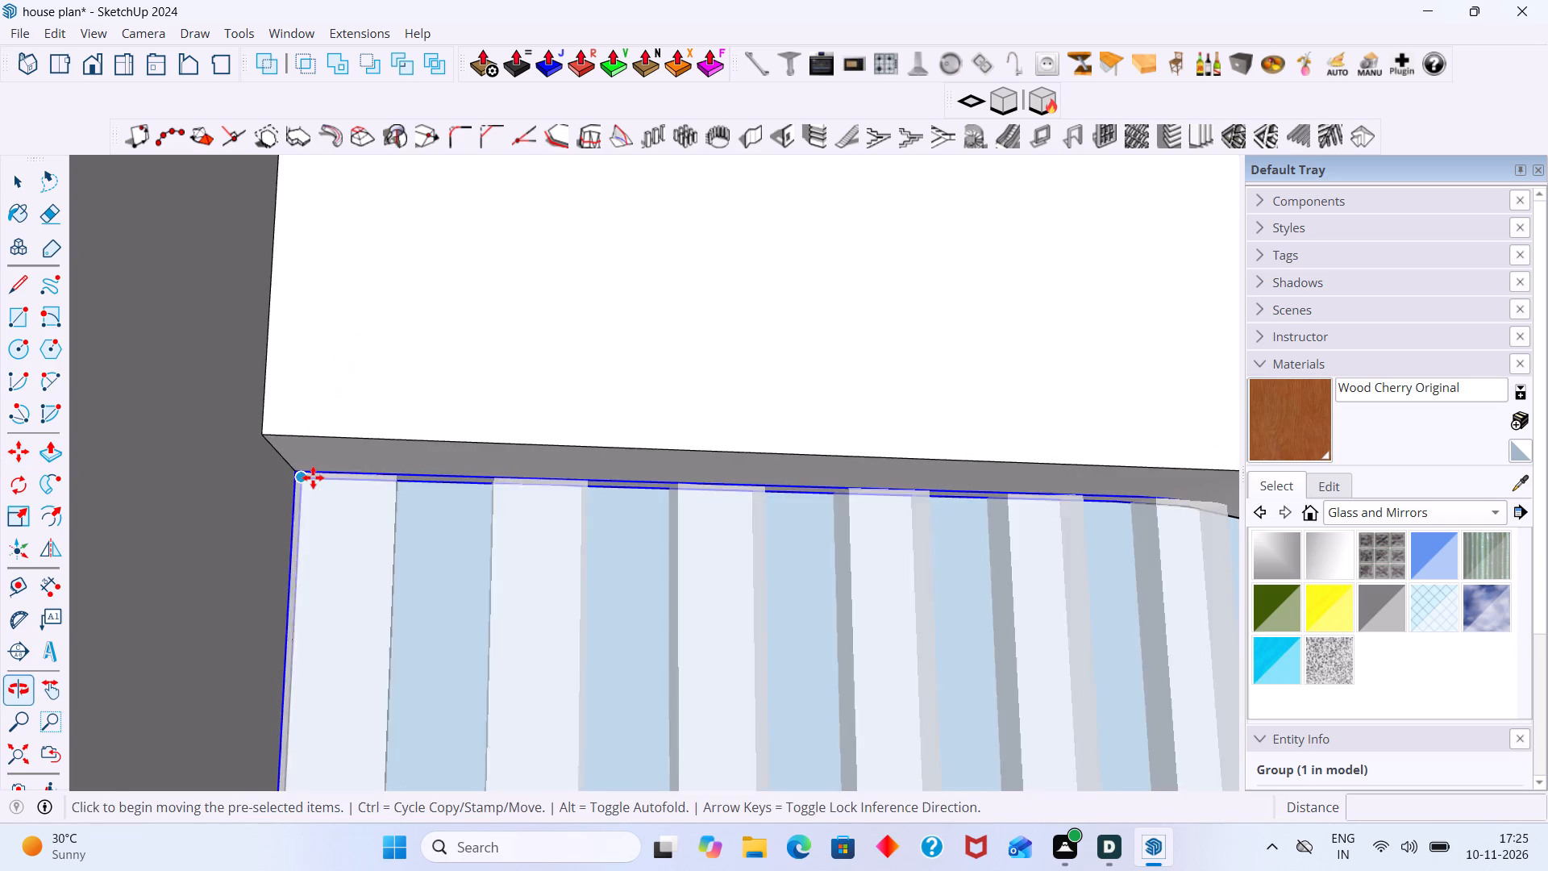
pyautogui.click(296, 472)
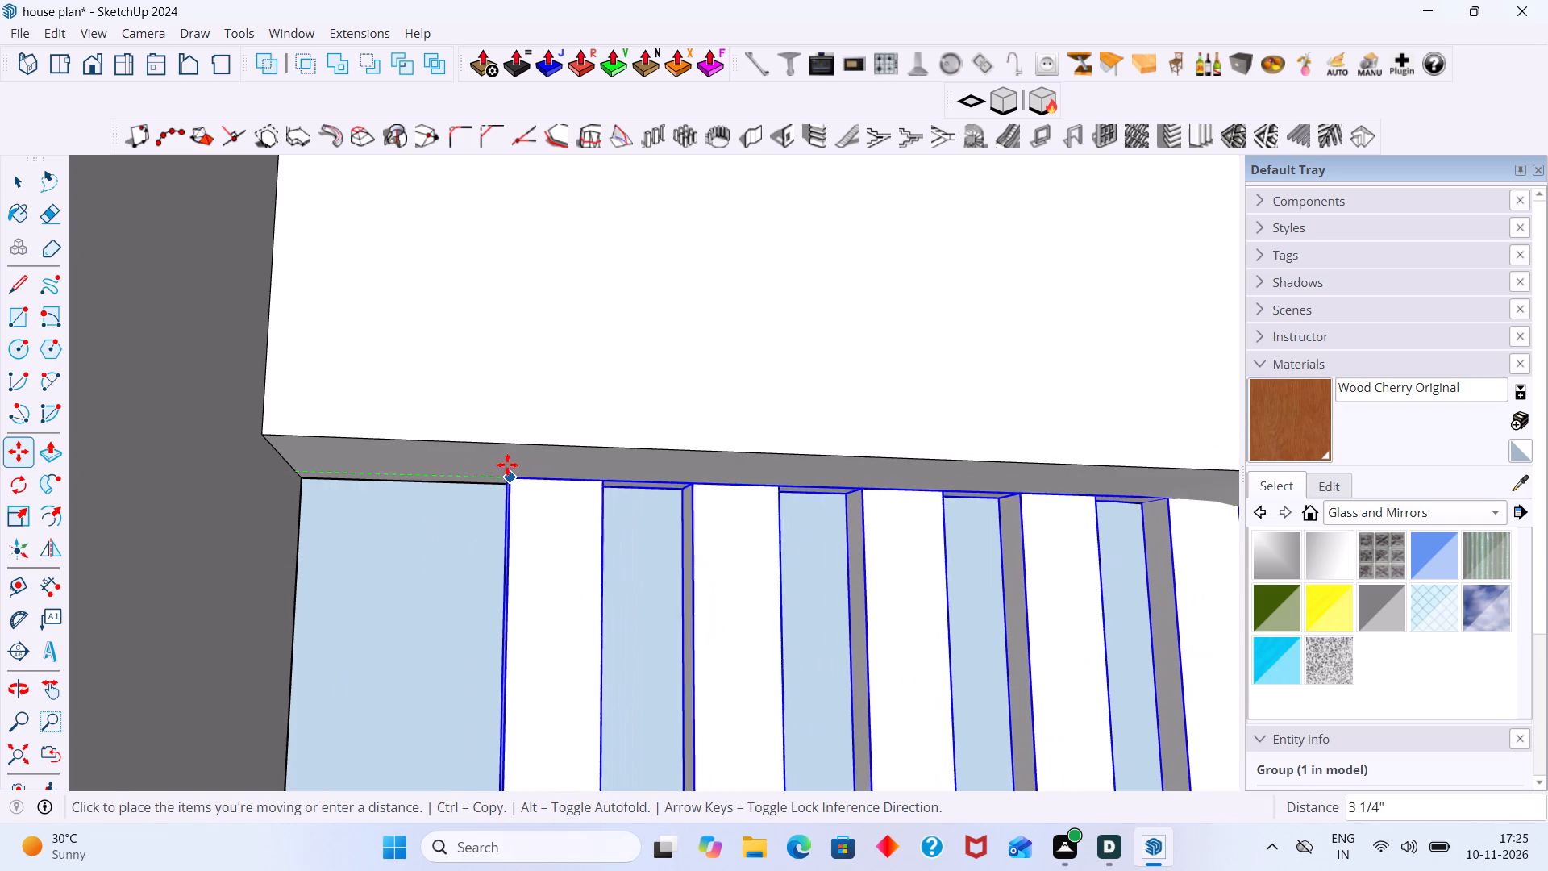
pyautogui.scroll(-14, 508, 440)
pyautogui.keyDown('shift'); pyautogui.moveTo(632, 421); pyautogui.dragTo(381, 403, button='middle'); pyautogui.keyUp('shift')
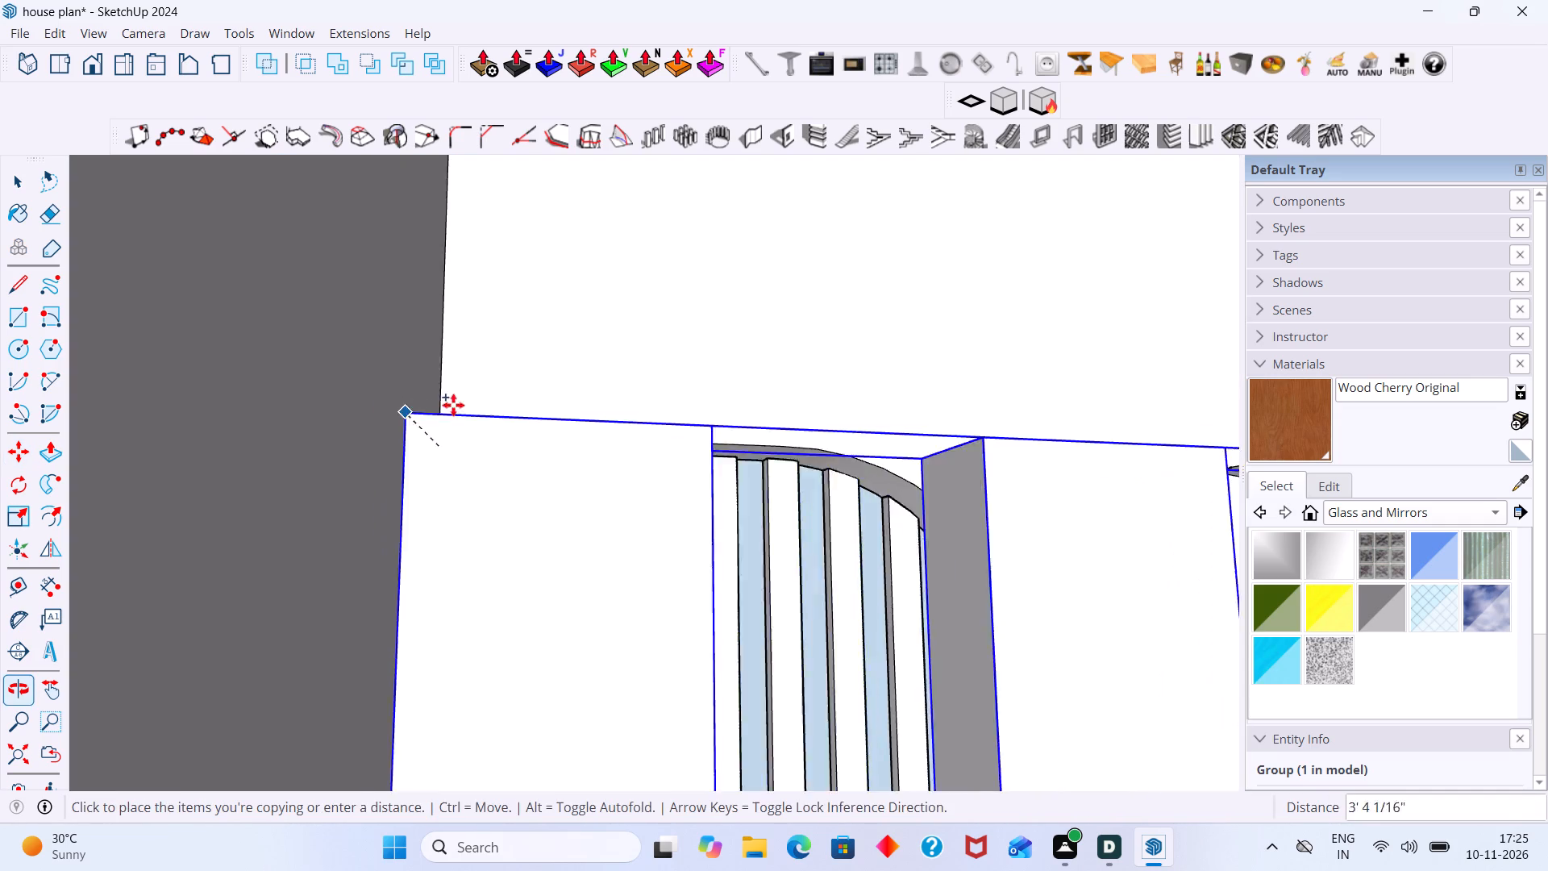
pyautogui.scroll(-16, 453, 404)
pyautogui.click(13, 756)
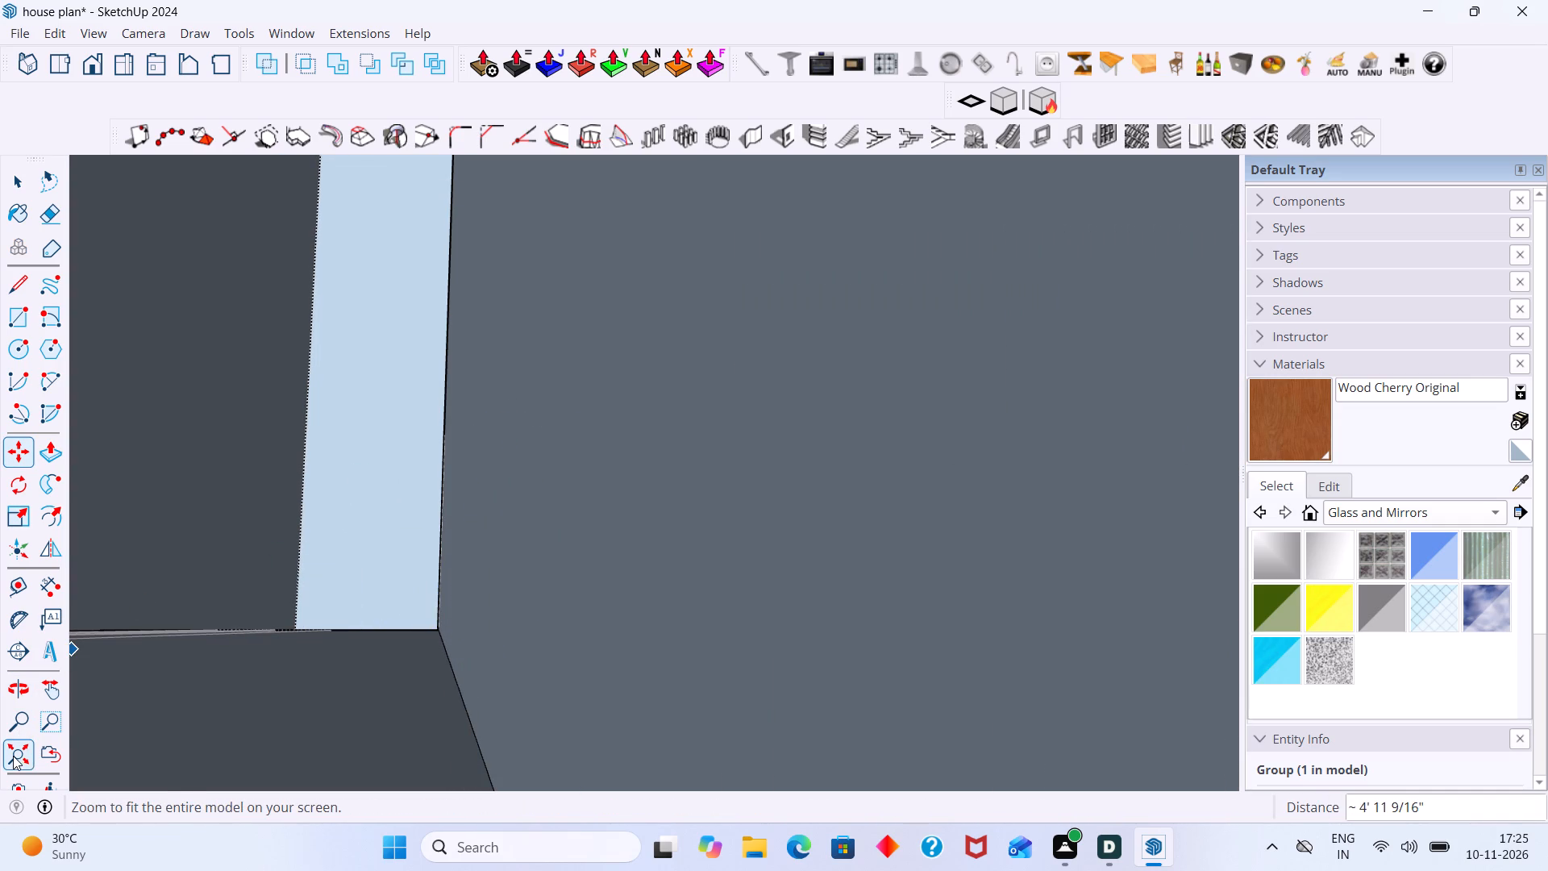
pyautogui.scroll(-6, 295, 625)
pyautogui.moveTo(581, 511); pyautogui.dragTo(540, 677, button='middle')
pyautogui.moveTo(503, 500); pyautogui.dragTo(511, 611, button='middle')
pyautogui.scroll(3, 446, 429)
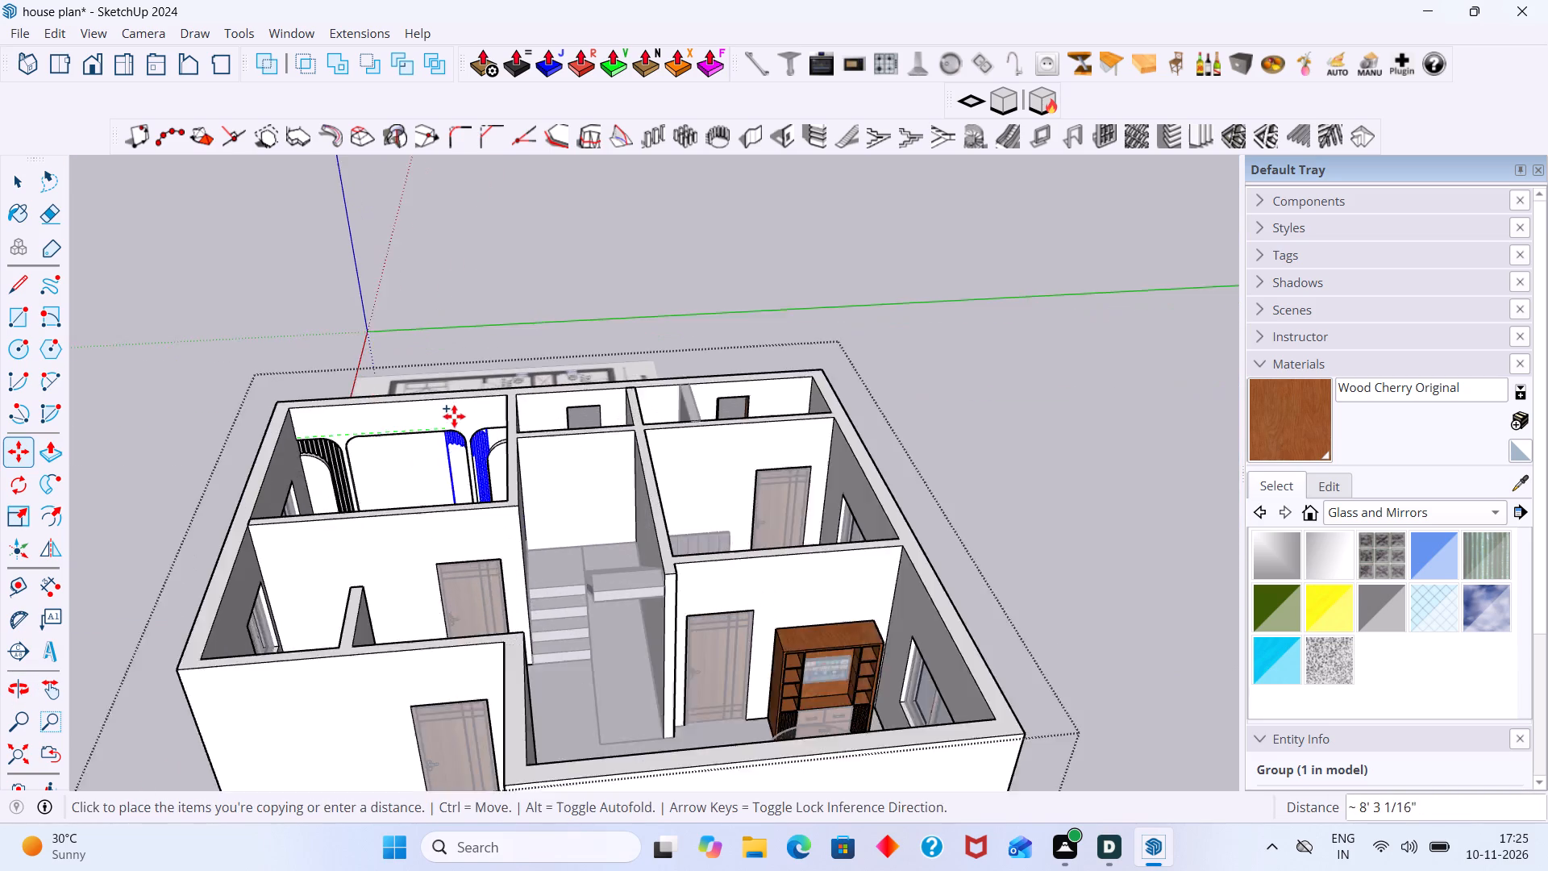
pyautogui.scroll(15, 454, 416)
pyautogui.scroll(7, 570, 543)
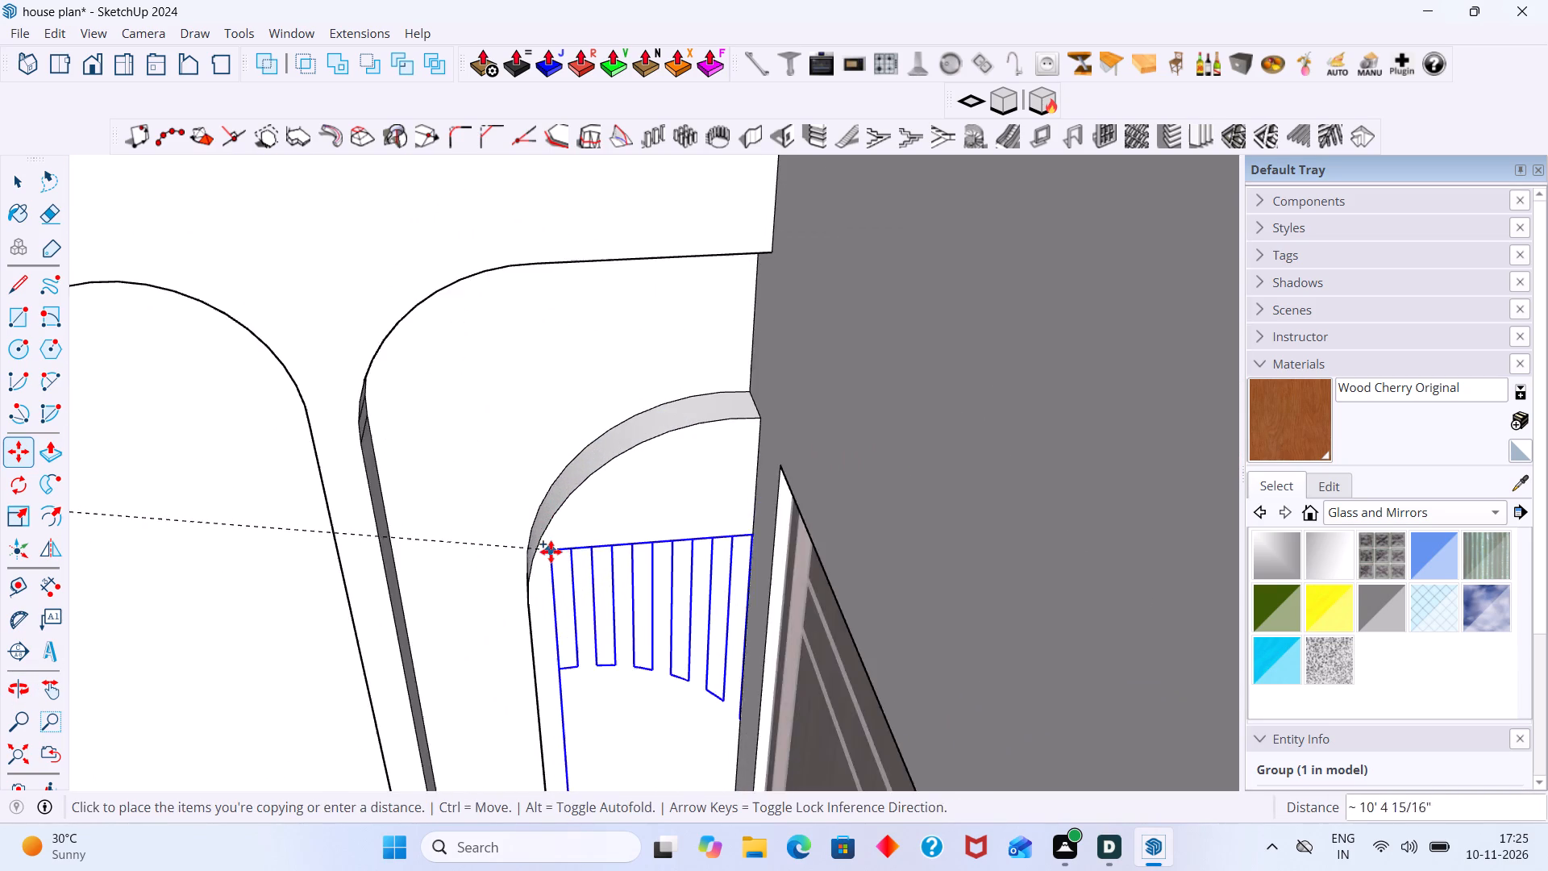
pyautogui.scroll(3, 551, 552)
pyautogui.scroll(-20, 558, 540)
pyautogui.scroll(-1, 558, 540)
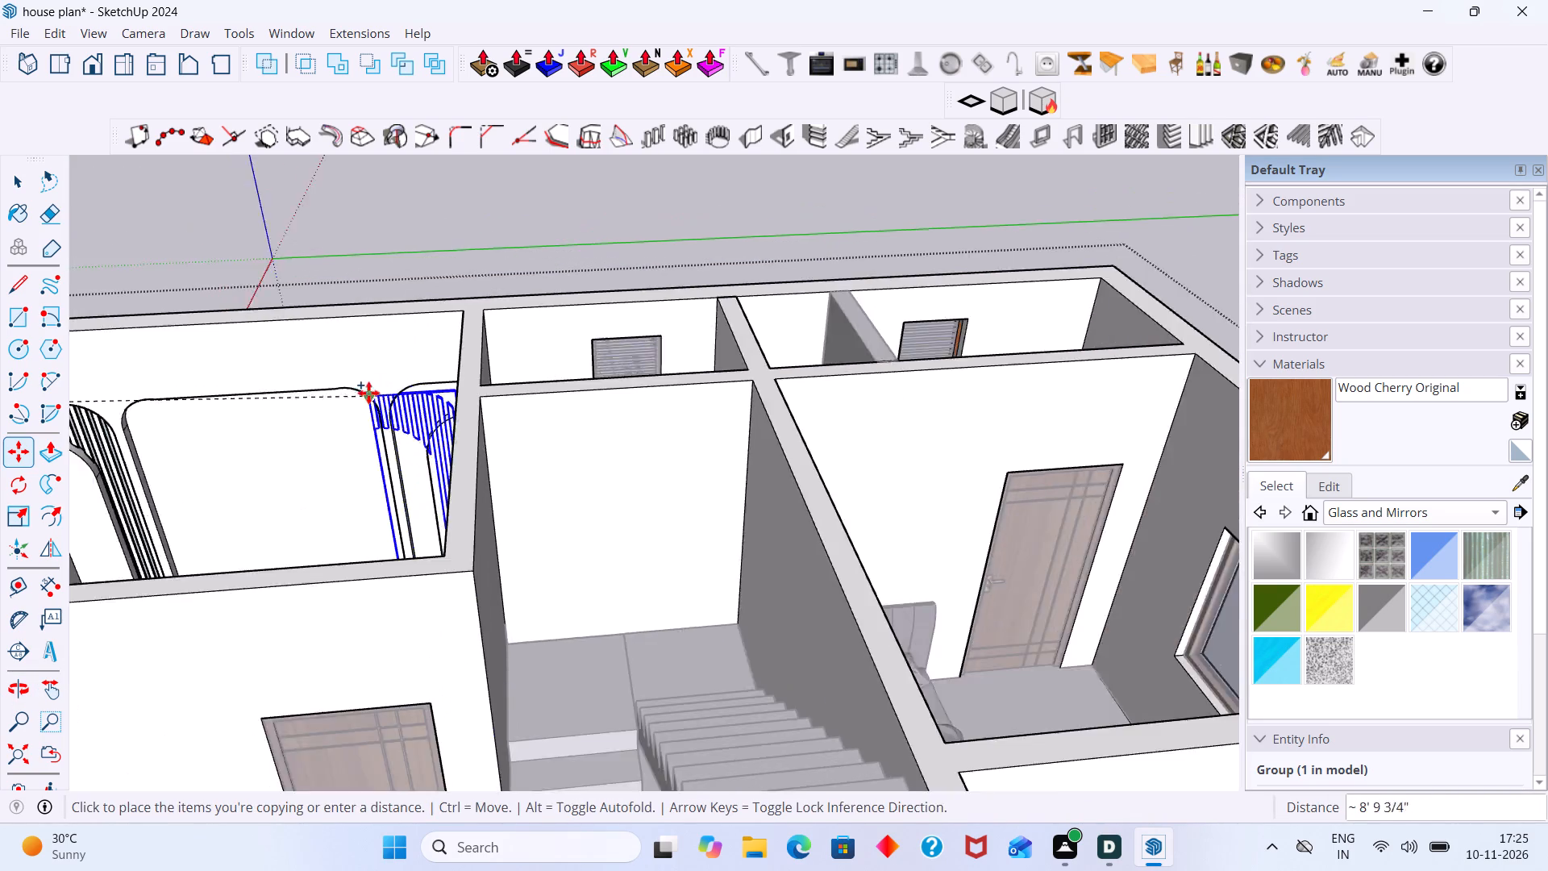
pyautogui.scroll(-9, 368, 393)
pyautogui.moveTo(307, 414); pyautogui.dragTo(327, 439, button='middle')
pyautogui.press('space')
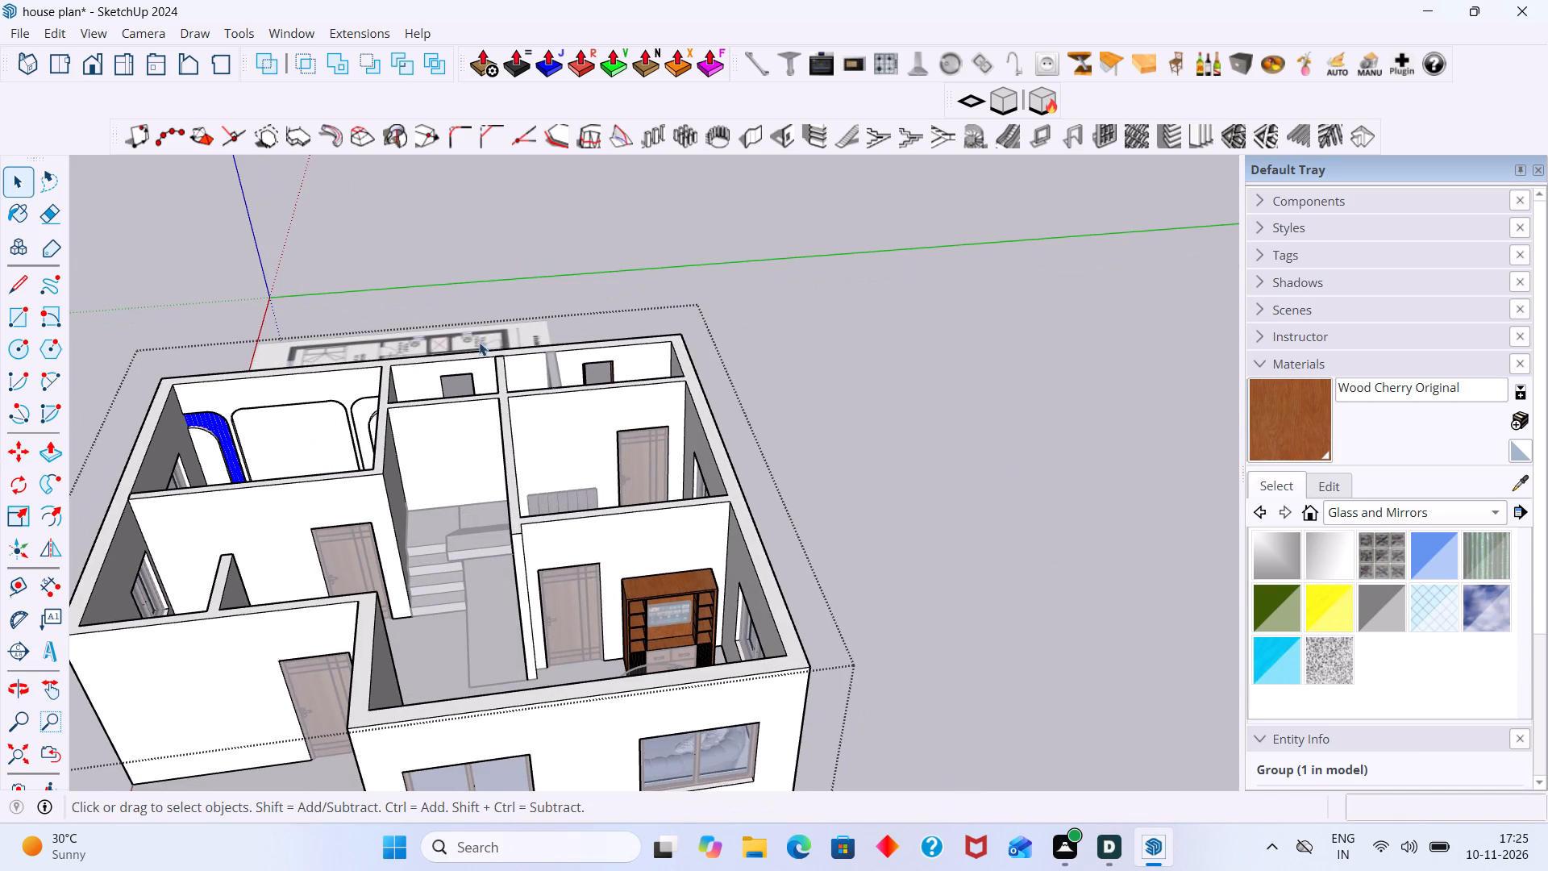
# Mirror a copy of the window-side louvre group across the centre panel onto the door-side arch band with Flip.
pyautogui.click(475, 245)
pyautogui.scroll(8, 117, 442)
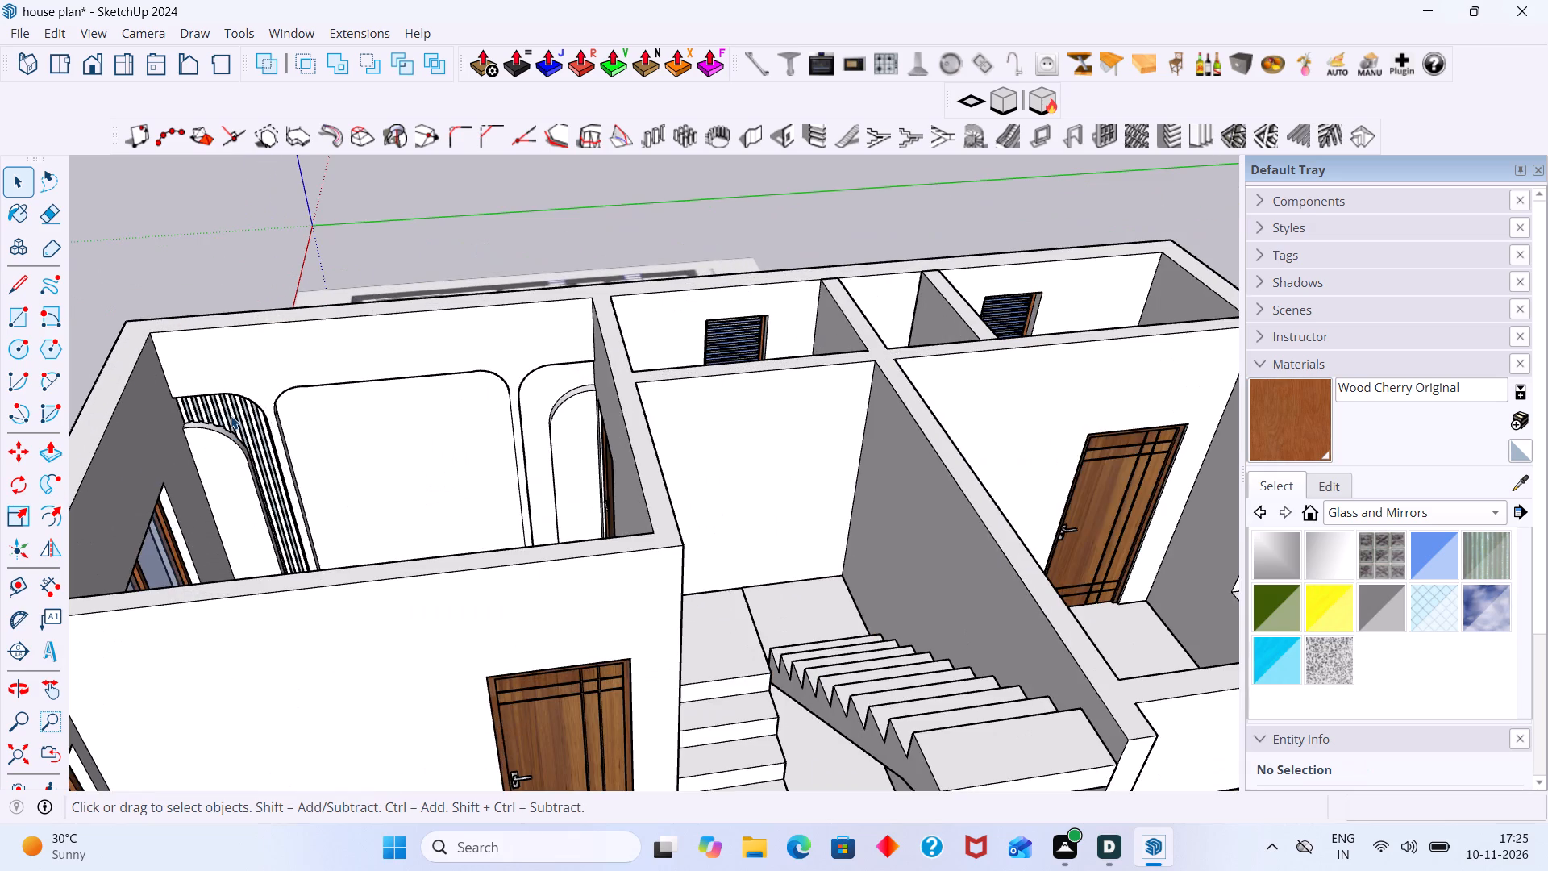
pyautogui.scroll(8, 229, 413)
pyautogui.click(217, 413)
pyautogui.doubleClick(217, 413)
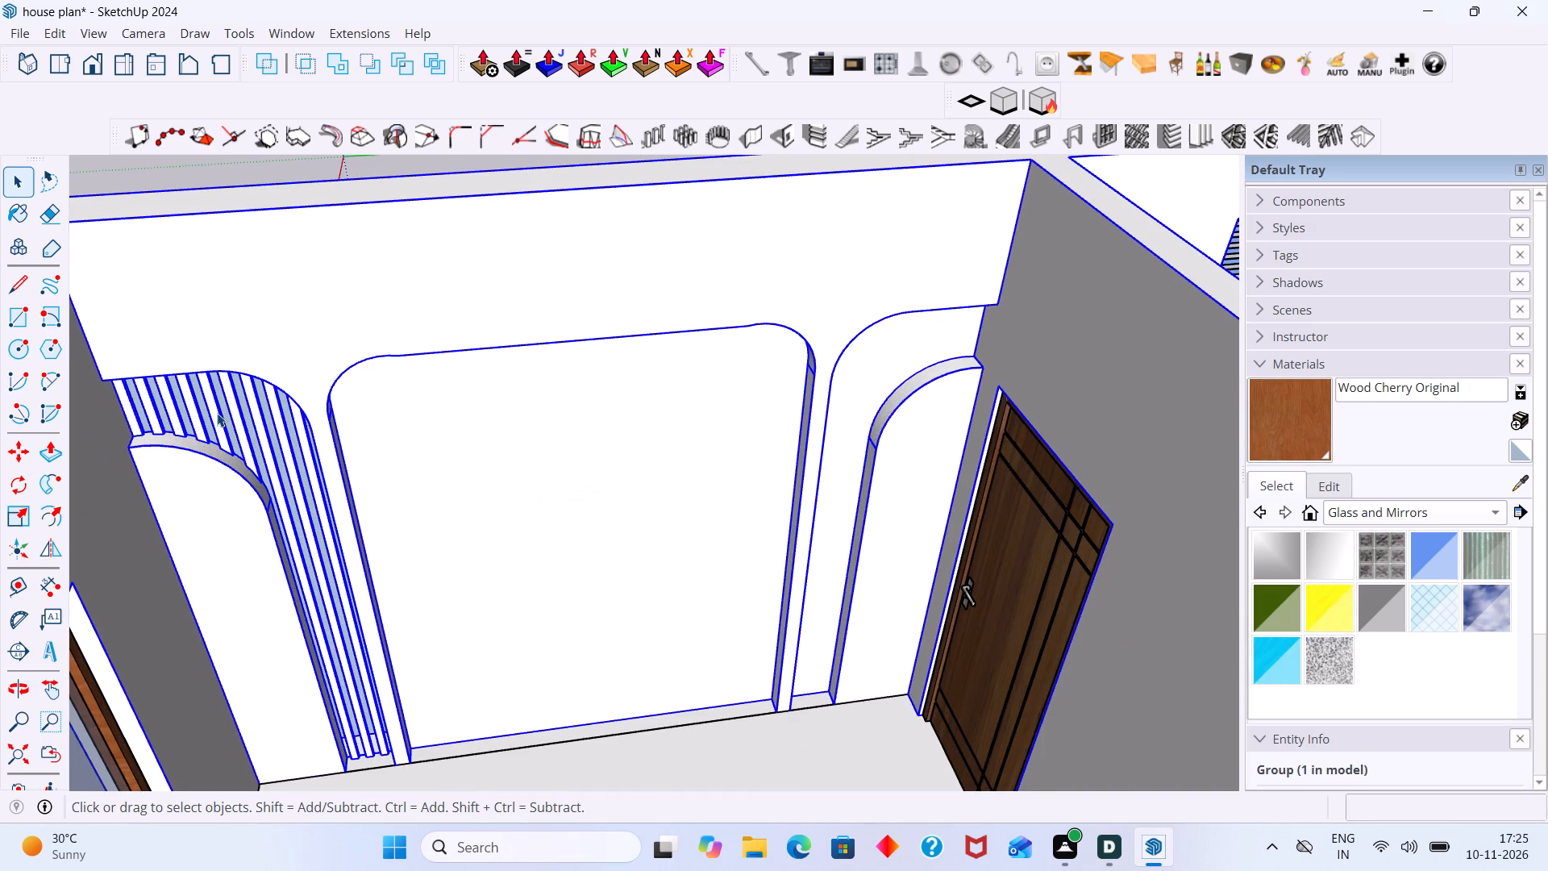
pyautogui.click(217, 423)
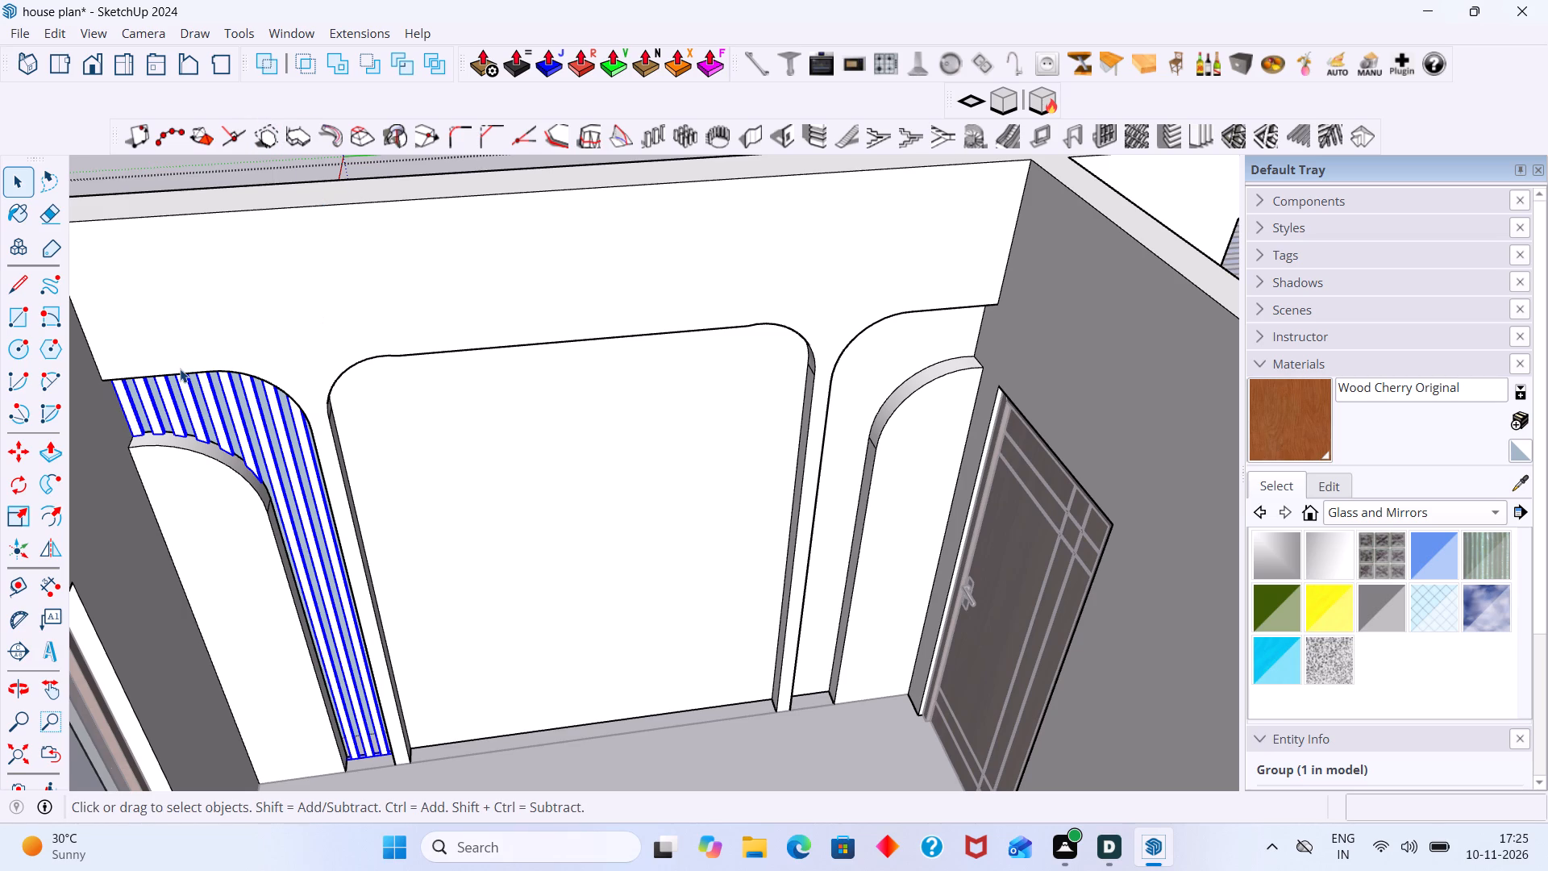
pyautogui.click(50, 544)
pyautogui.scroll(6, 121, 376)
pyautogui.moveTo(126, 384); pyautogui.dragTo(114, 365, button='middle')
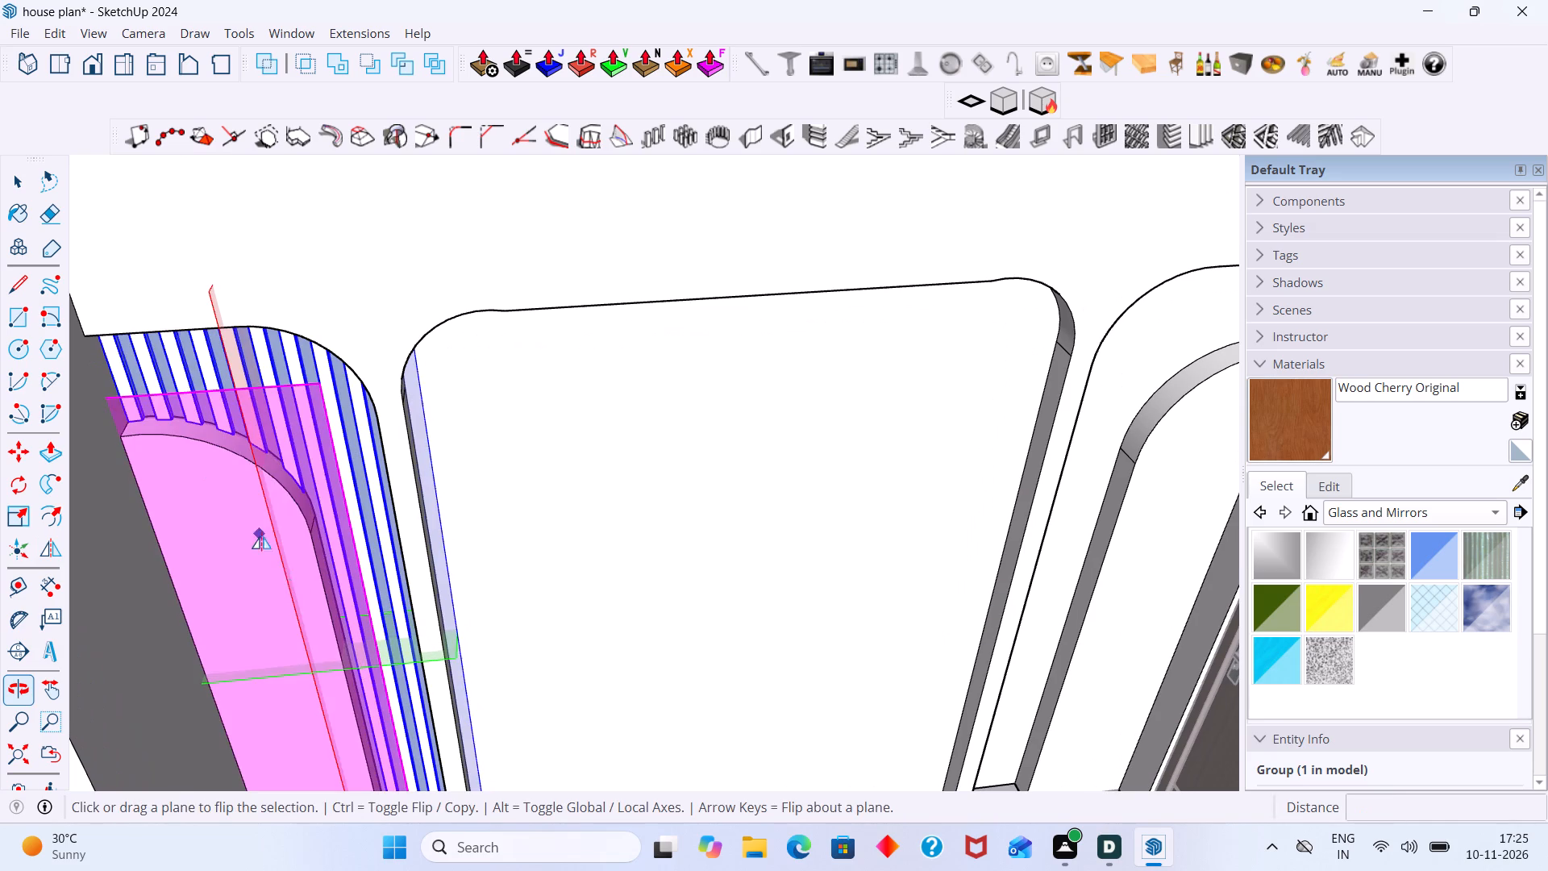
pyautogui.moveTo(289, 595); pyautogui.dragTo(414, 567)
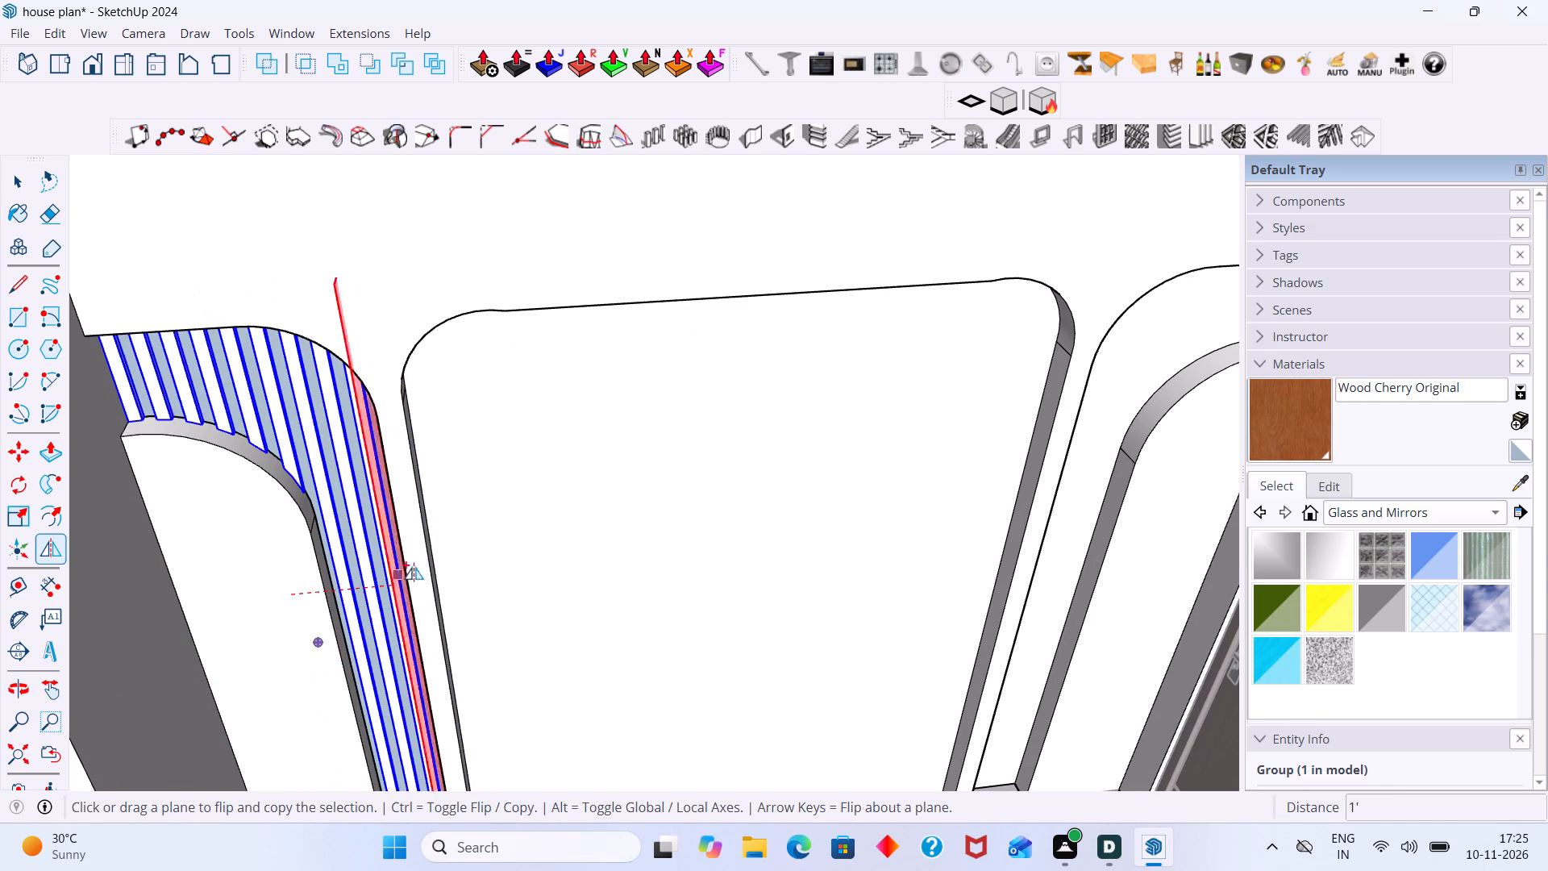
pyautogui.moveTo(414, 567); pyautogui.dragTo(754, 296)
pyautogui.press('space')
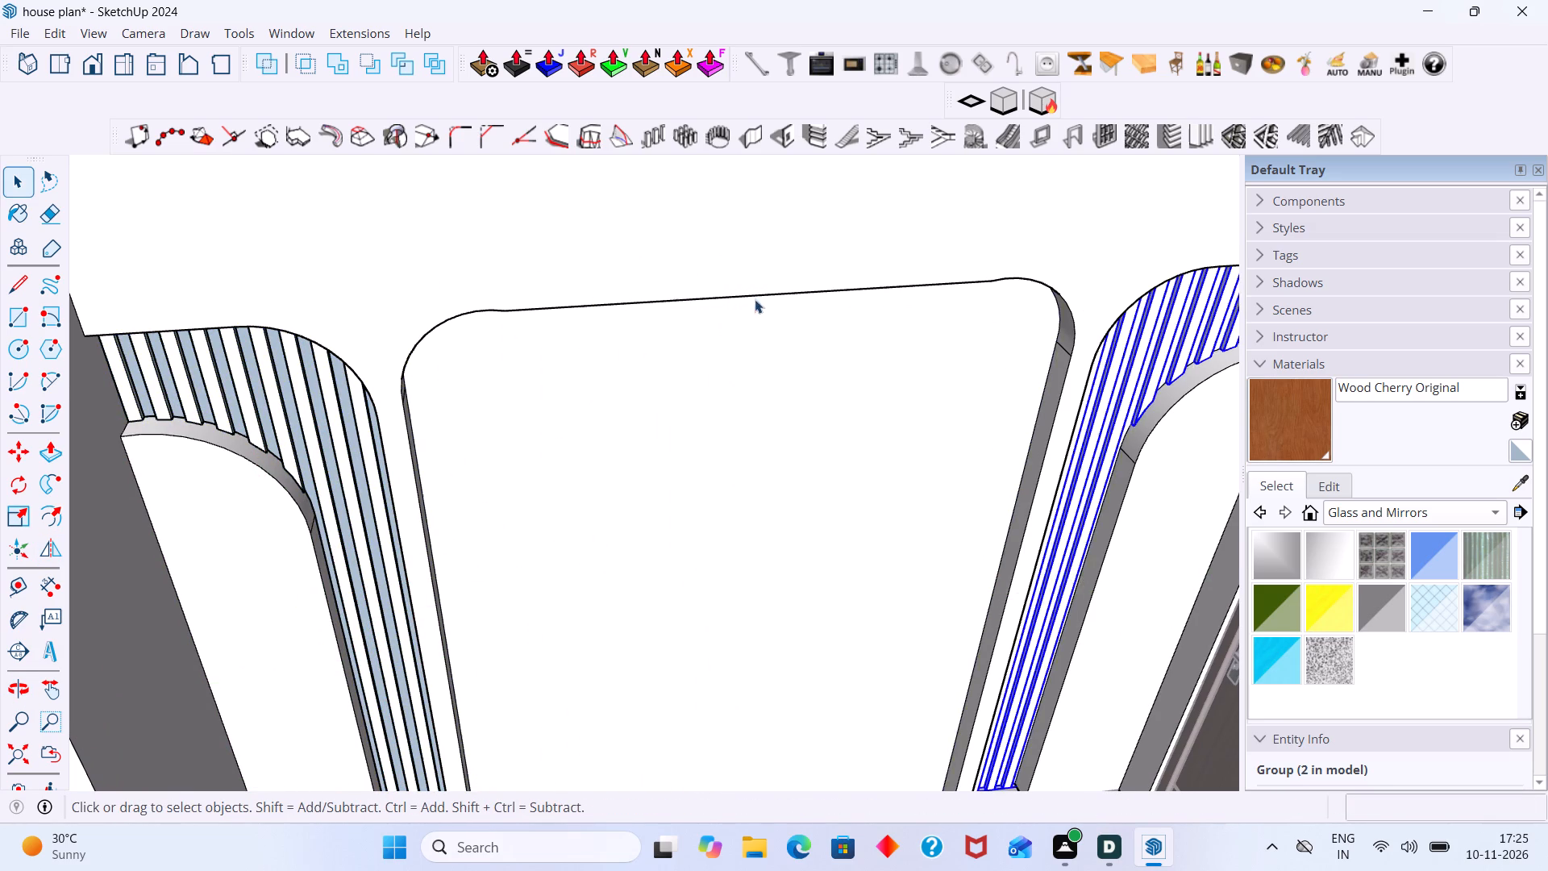
# Examine the louvres on both arch bands from close up and from above the room.
pyautogui.scroll(-6, 755, 315)
pyautogui.scroll(4, 991, 321)
pyautogui.moveTo(1001, 377); pyautogui.dragTo(735, 368, button='middle')
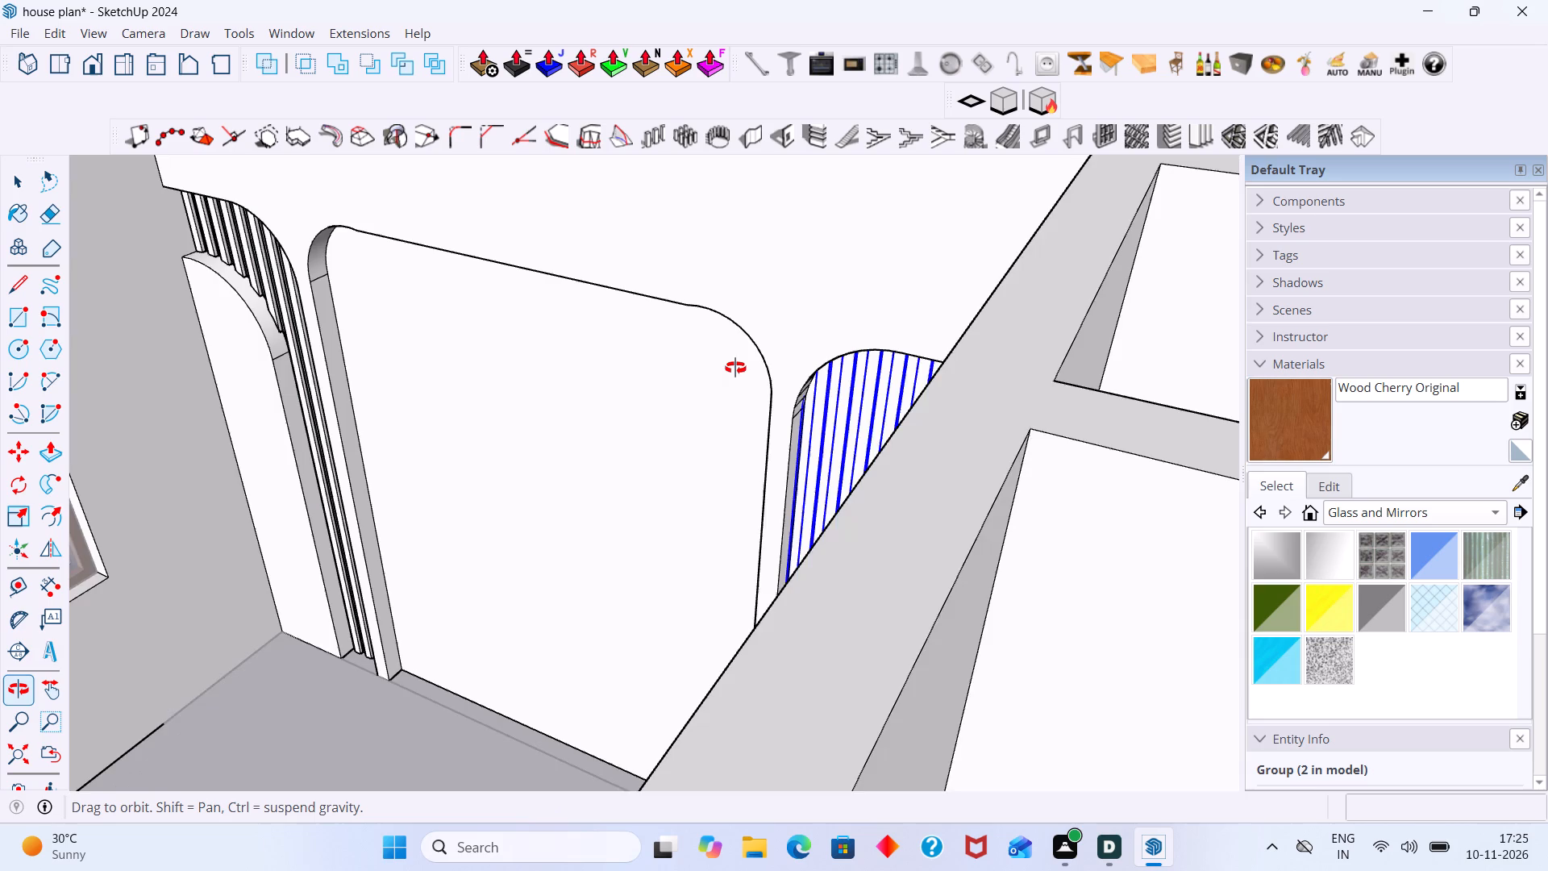
pyautogui.moveTo(735, 368); pyautogui.dragTo(901, 368, button='middle')
pyautogui.scroll(-11, 891, 366)
pyautogui.click(971, 216)
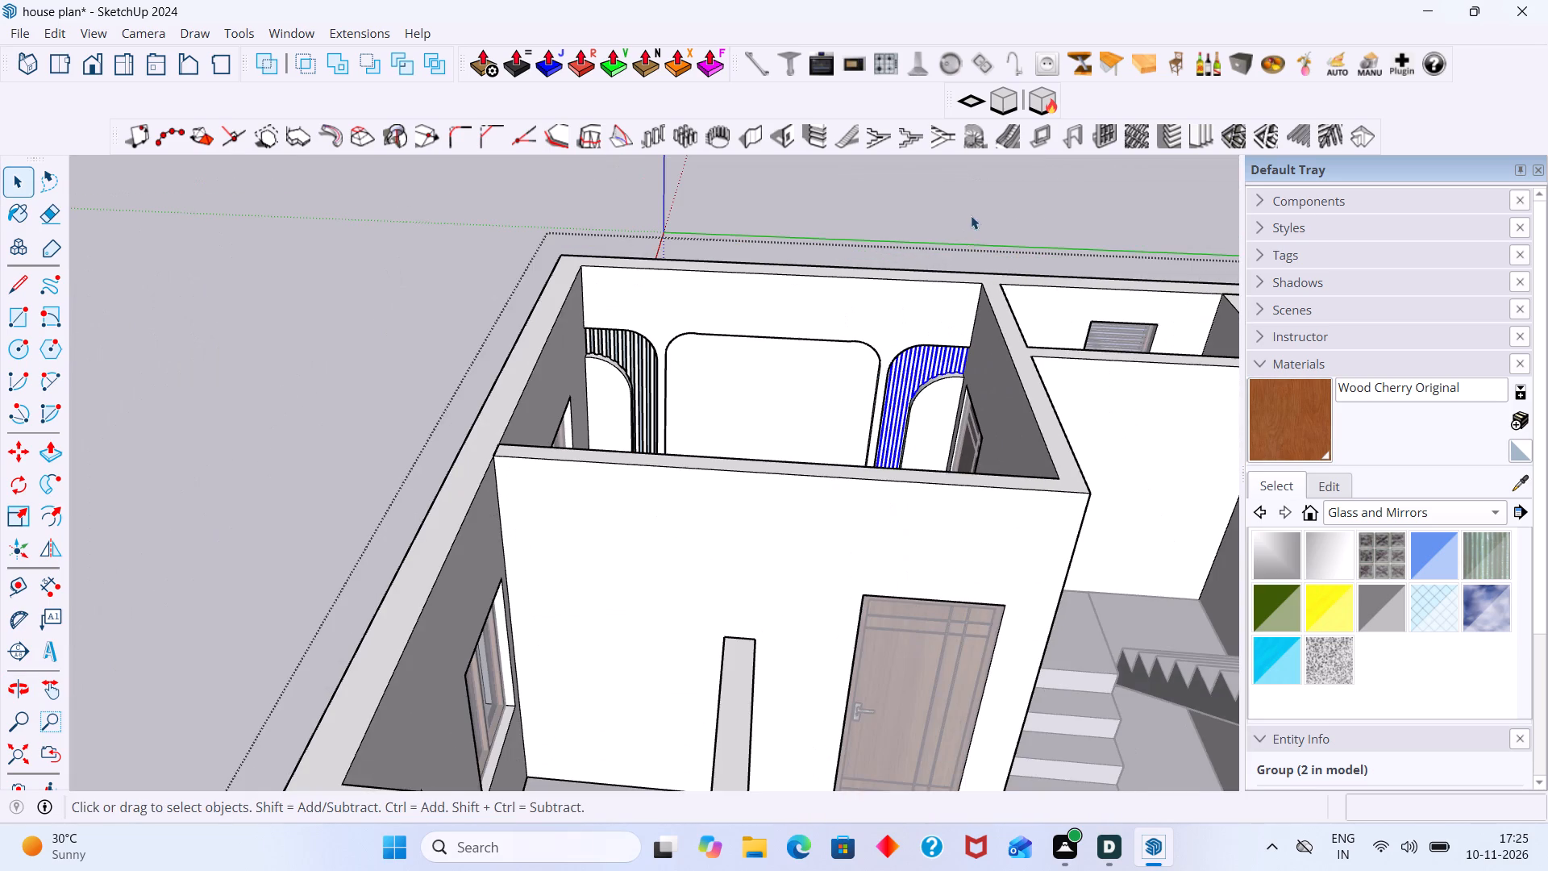
pyautogui.scroll(6, 894, 362)
pyautogui.moveTo(914, 424); pyautogui.dragTo(977, 506, button='middle')
pyautogui.scroll(11, 891, 418)
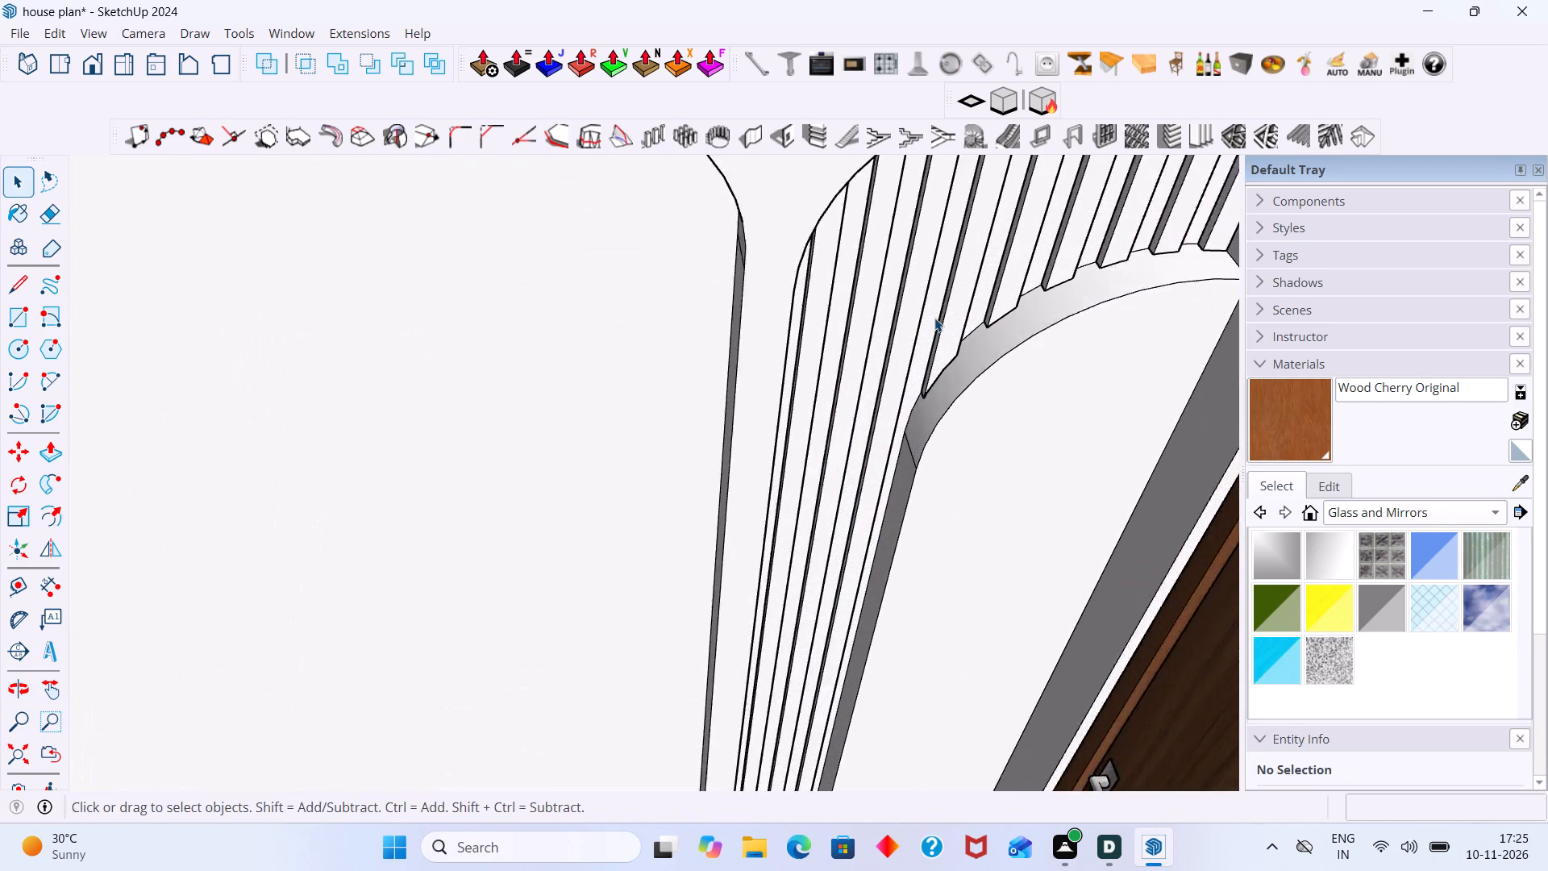
pyautogui.scroll(6, 934, 318)
pyautogui.scroll(-20, 917, 335)
pyautogui.scroll(-4, 917, 335)
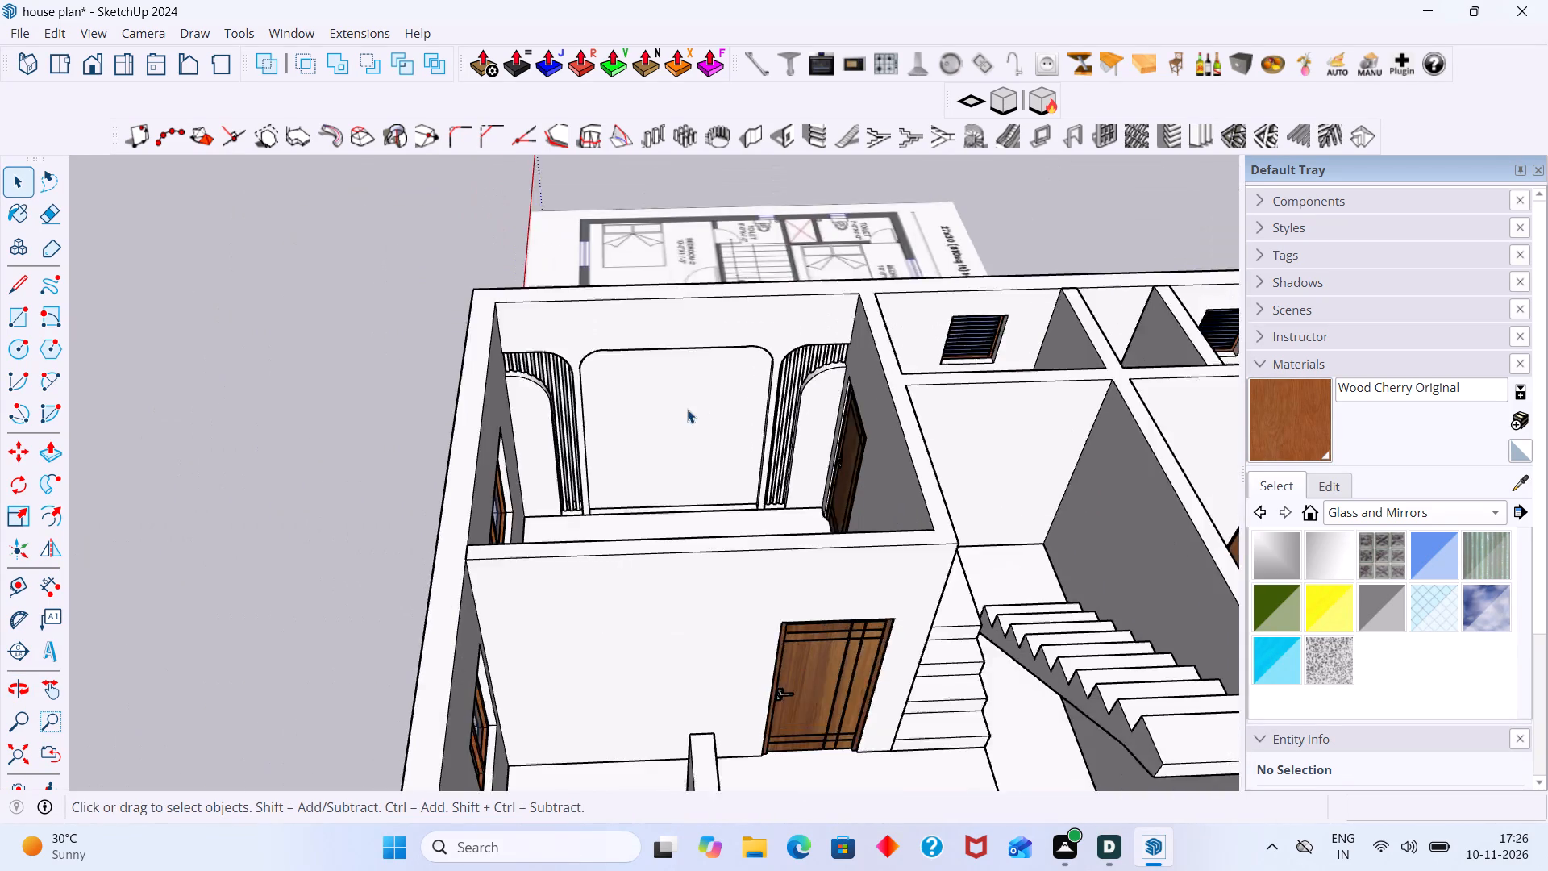
pyautogui.scroll(-4, 687, 409)
pyautogui.moveTo(638, 423); pyautogui.dragTo(643, 540, button='middle')
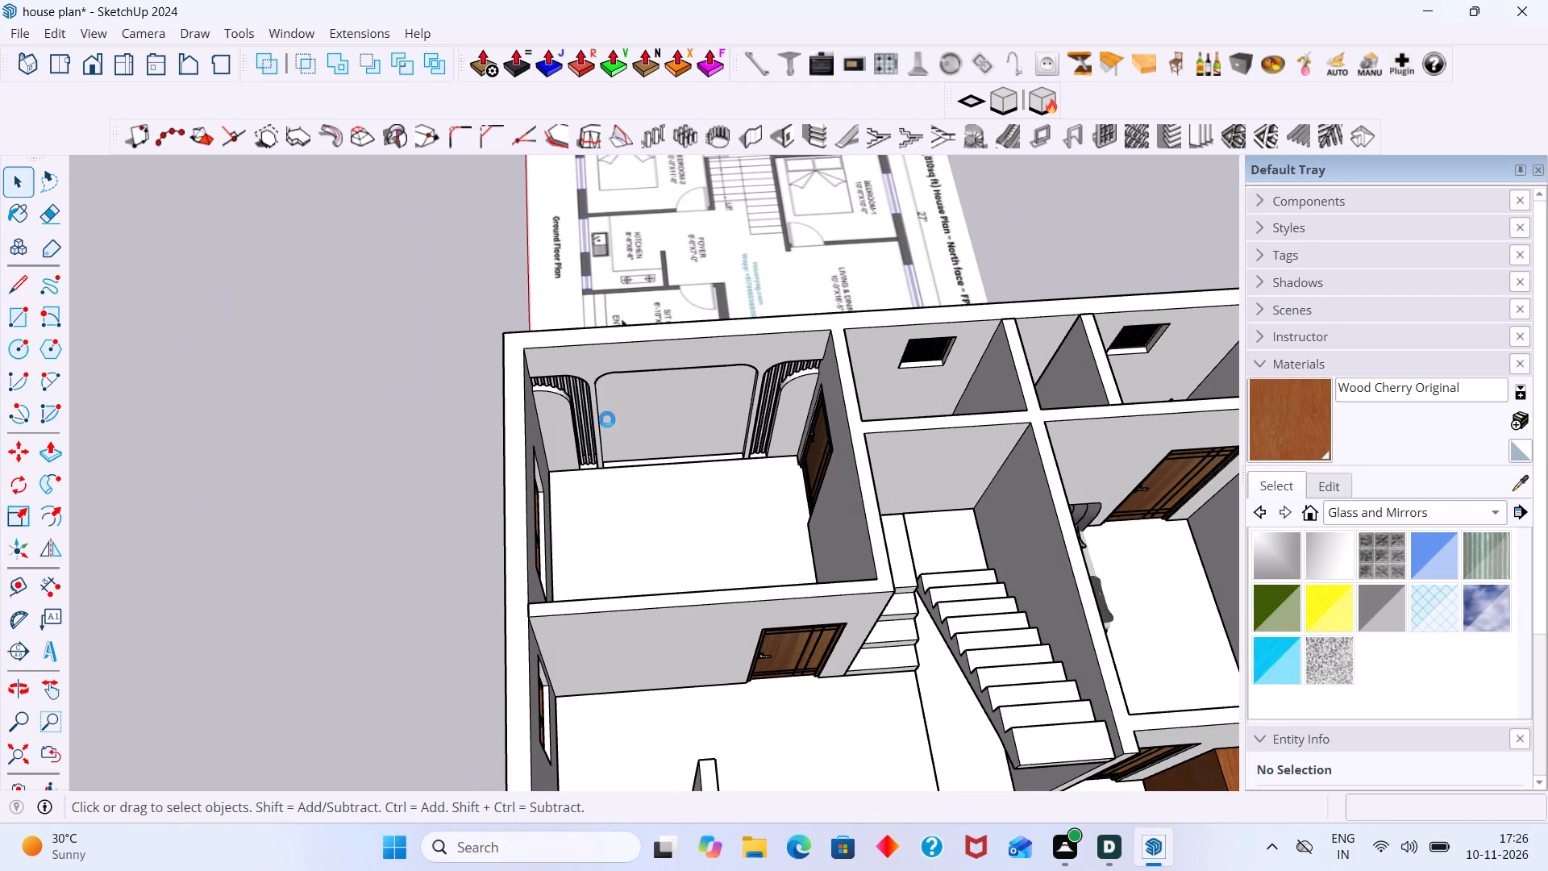
pyautogui.scroll(13, 572, 443)
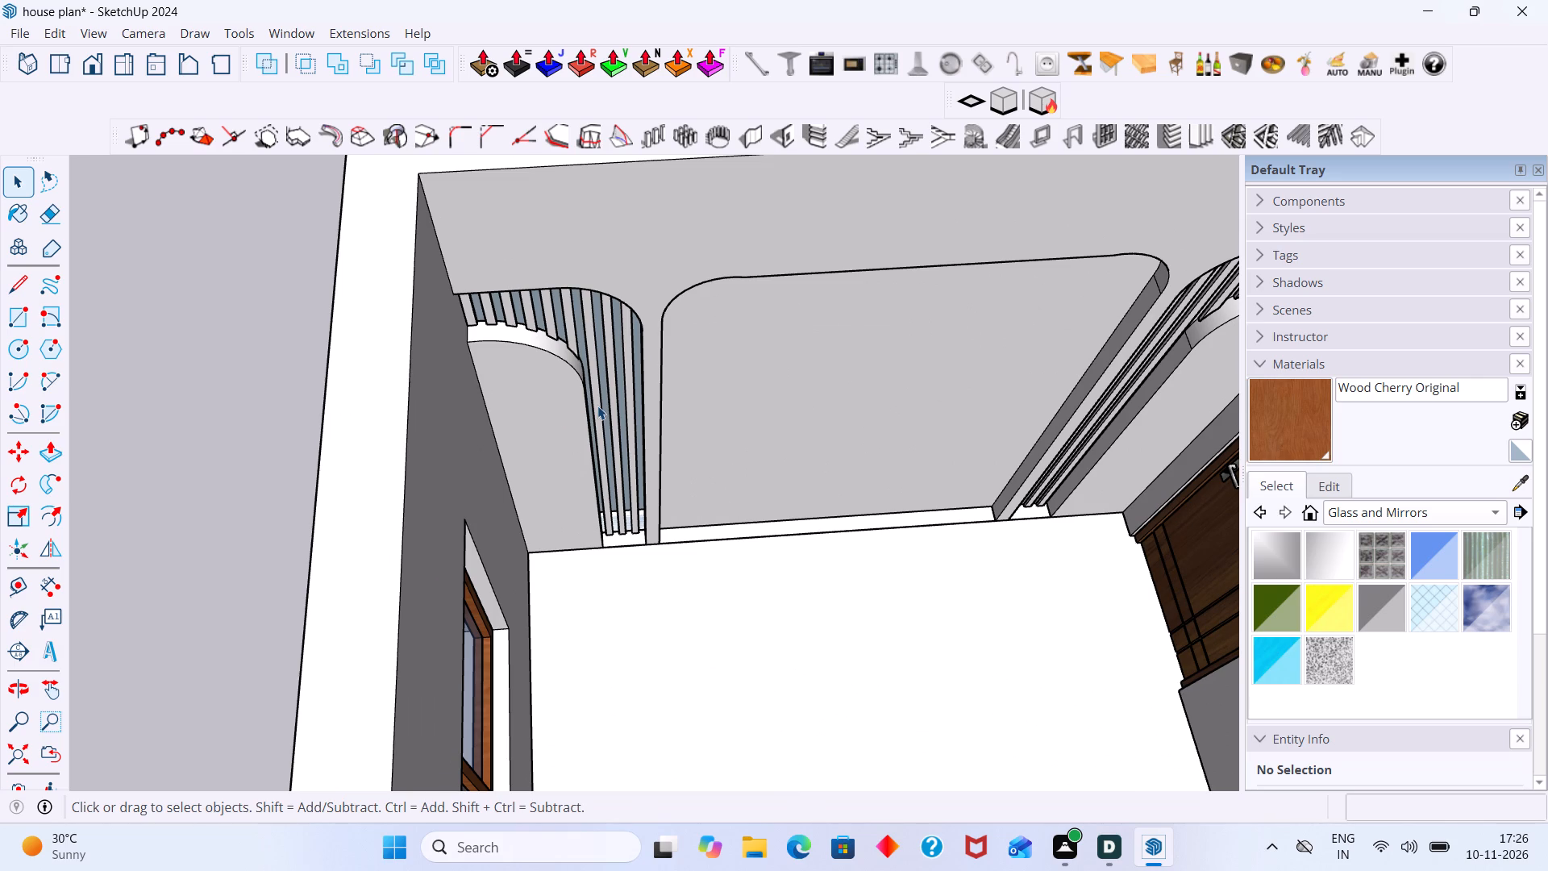
pyautogui.scroll(5, 568, 352)
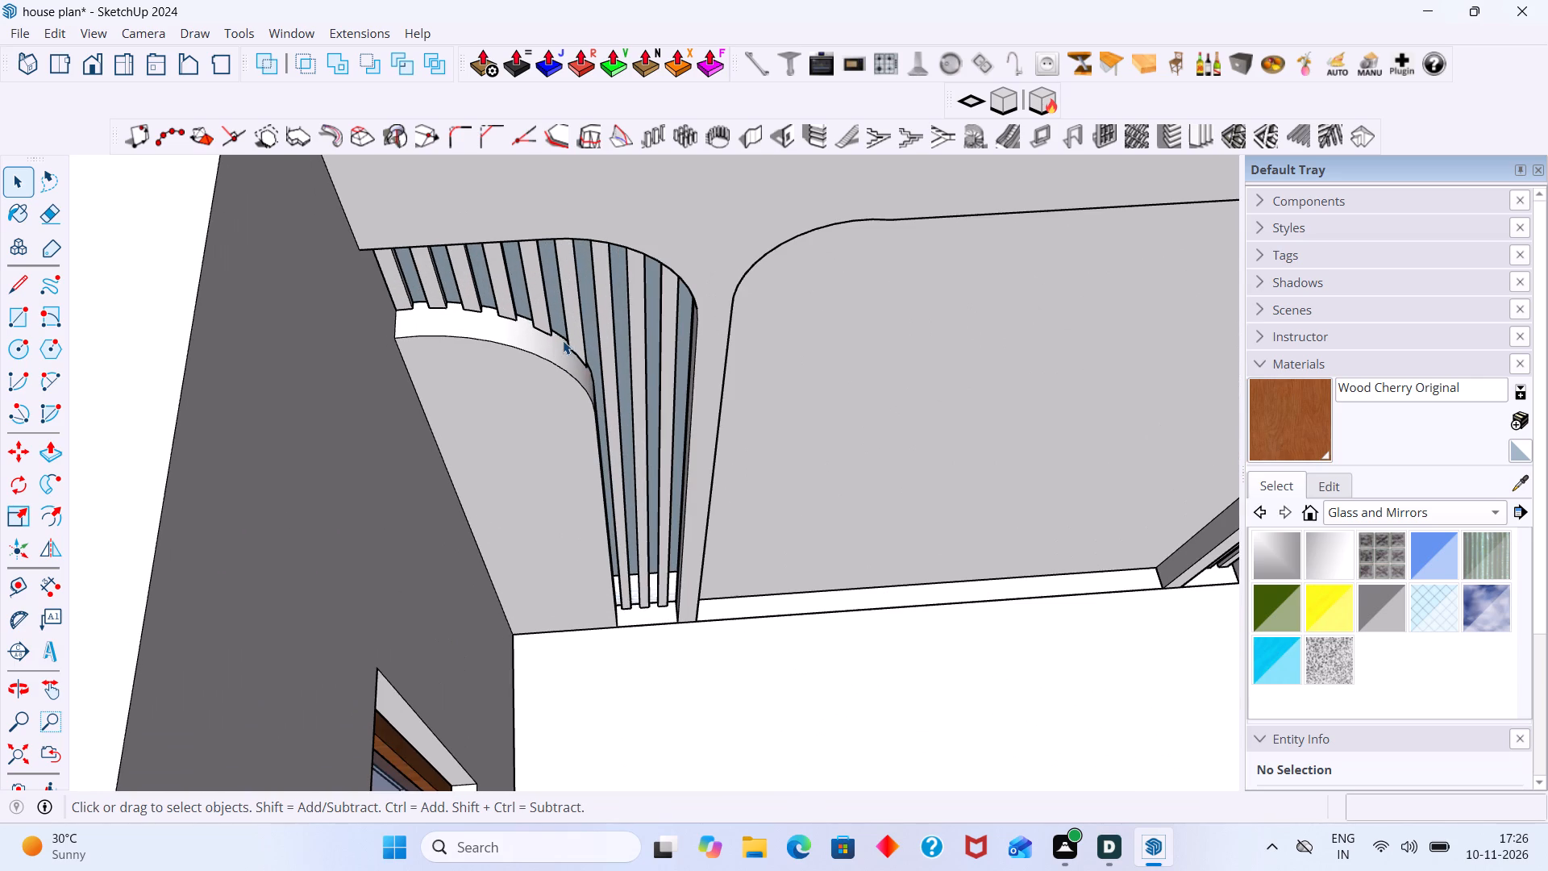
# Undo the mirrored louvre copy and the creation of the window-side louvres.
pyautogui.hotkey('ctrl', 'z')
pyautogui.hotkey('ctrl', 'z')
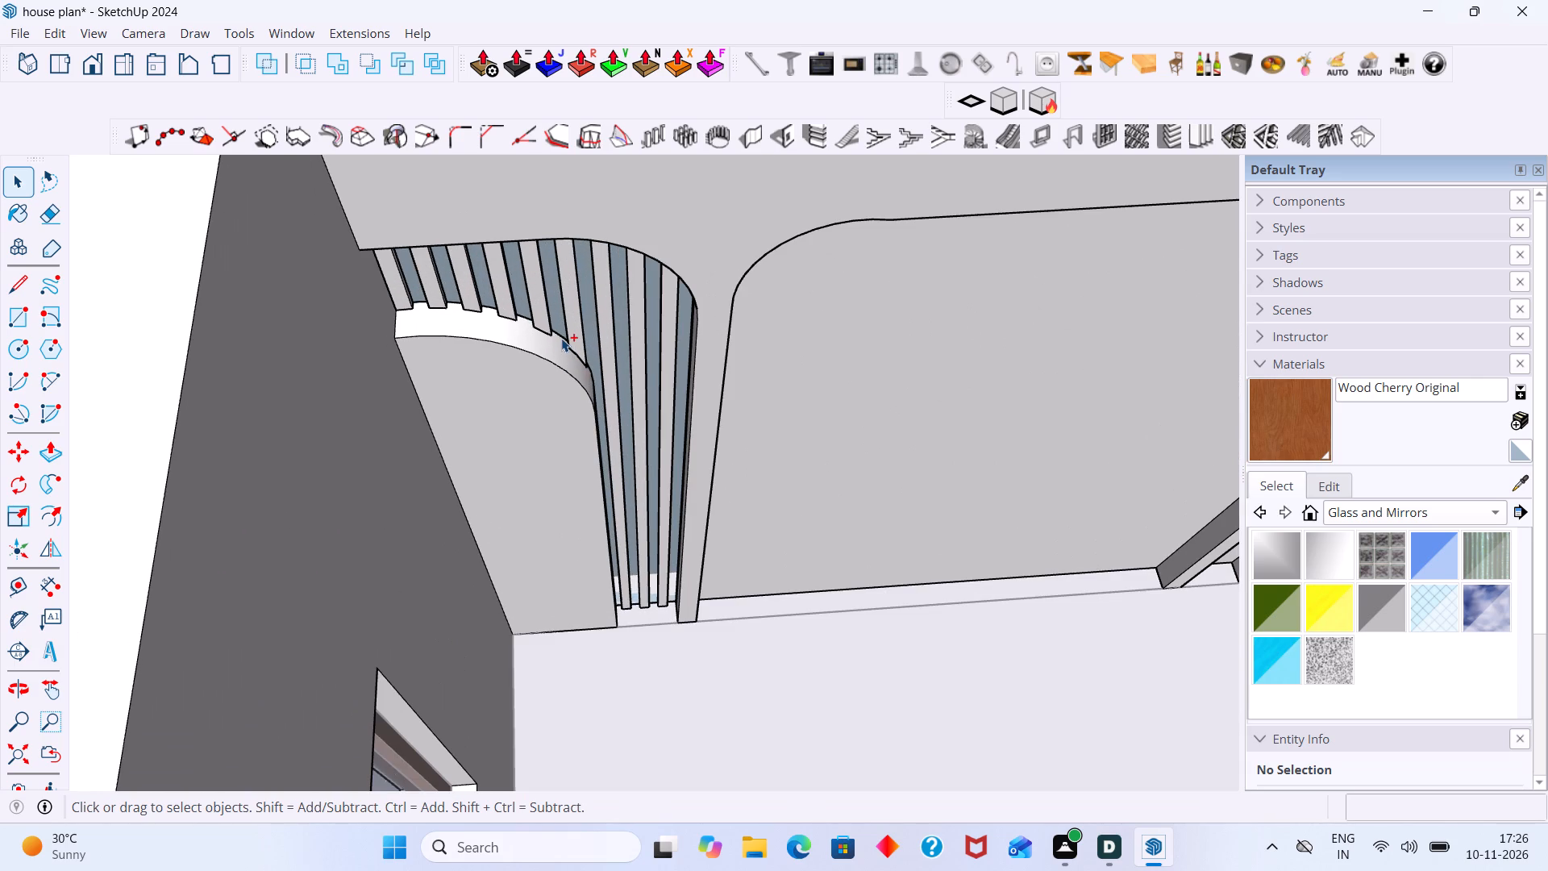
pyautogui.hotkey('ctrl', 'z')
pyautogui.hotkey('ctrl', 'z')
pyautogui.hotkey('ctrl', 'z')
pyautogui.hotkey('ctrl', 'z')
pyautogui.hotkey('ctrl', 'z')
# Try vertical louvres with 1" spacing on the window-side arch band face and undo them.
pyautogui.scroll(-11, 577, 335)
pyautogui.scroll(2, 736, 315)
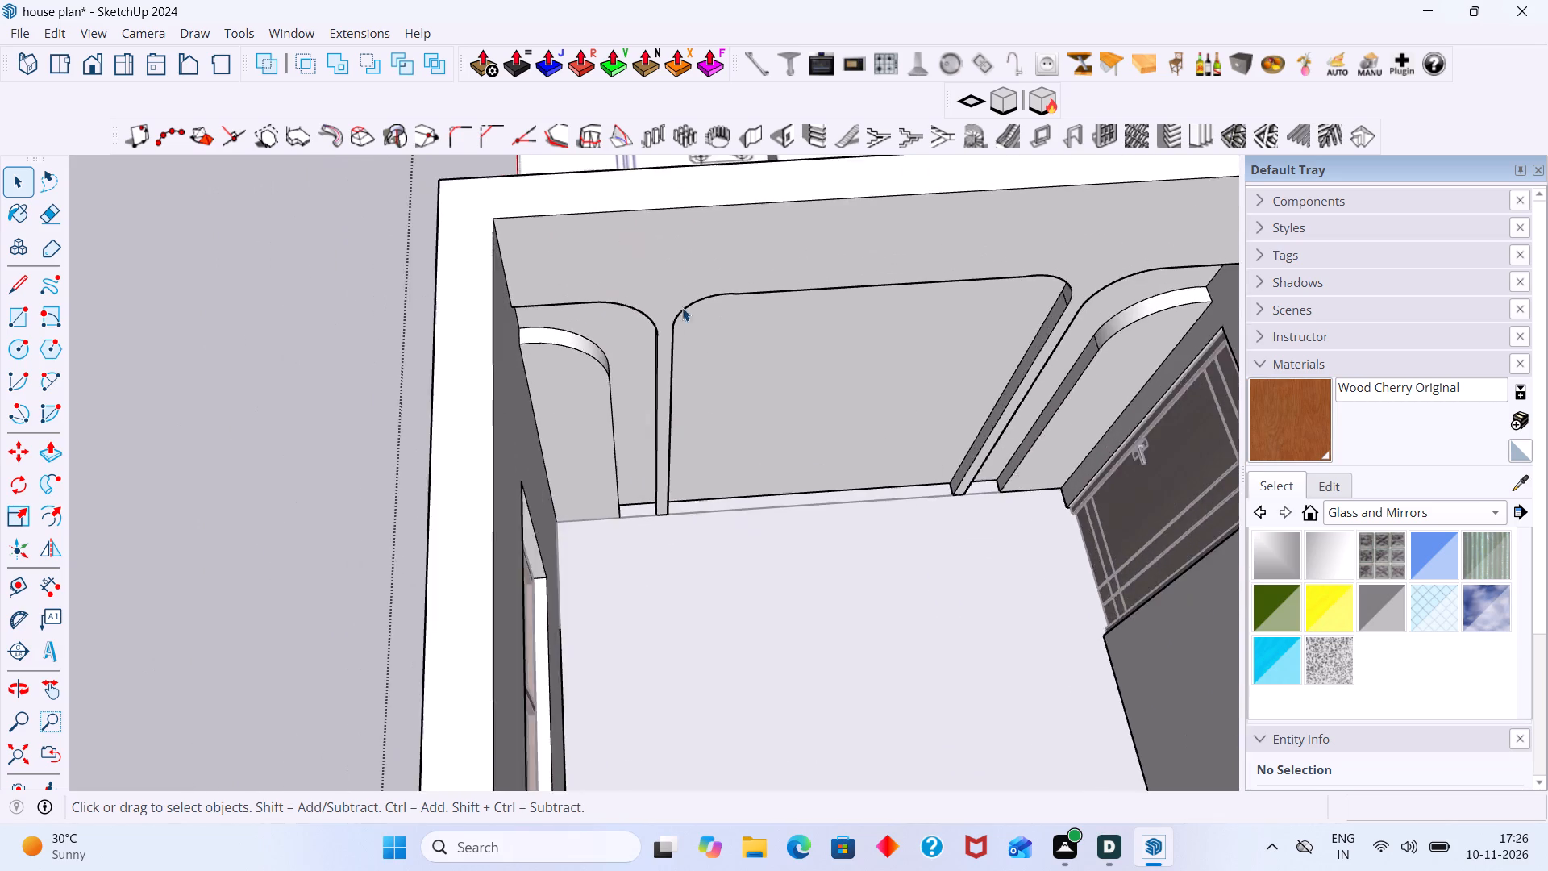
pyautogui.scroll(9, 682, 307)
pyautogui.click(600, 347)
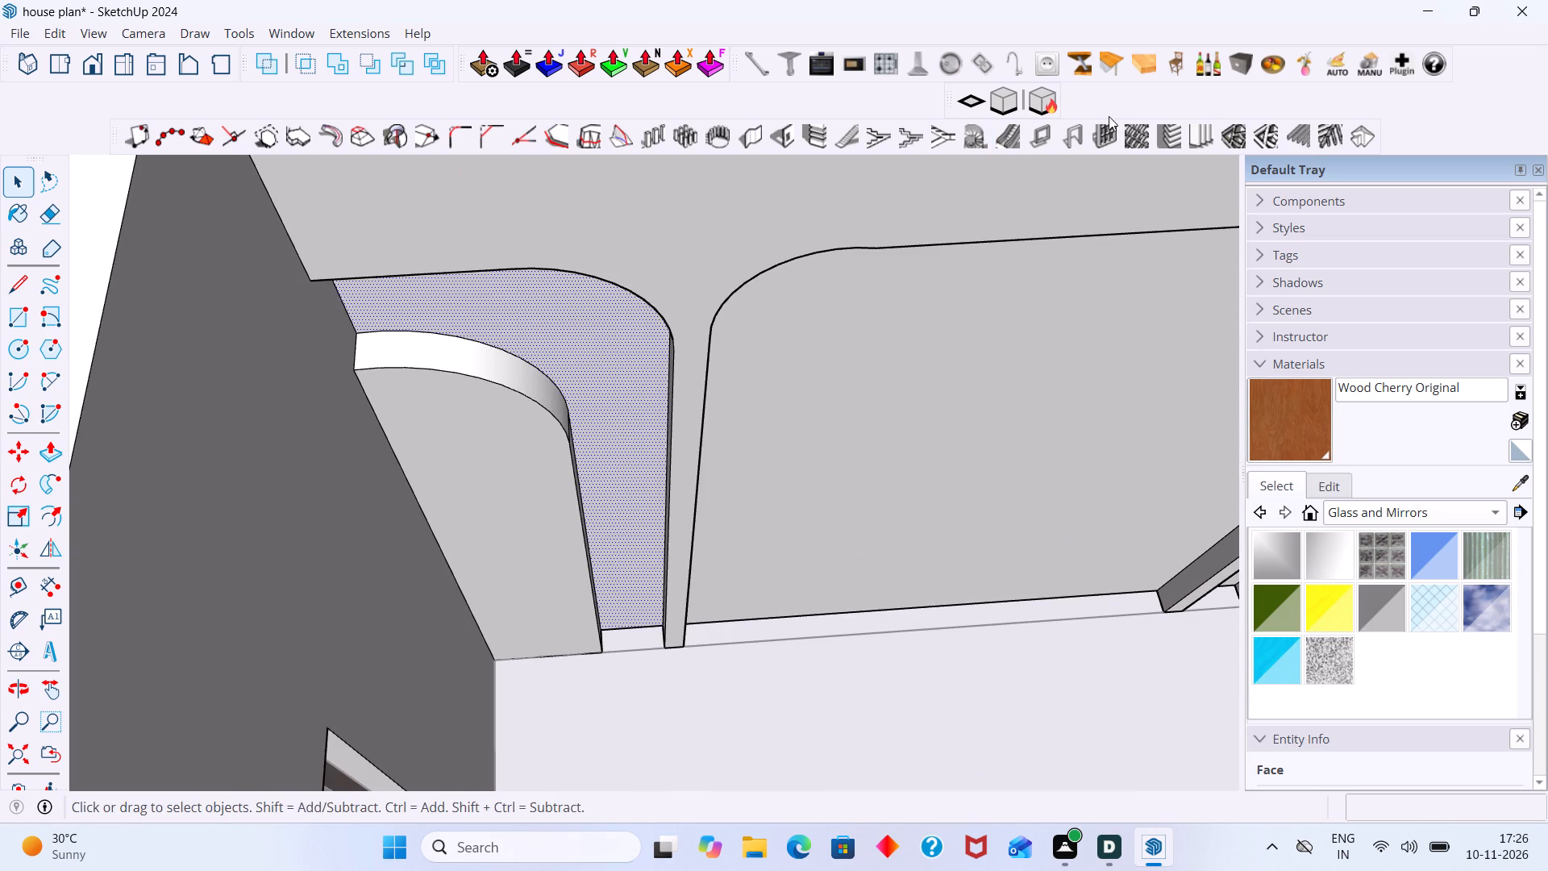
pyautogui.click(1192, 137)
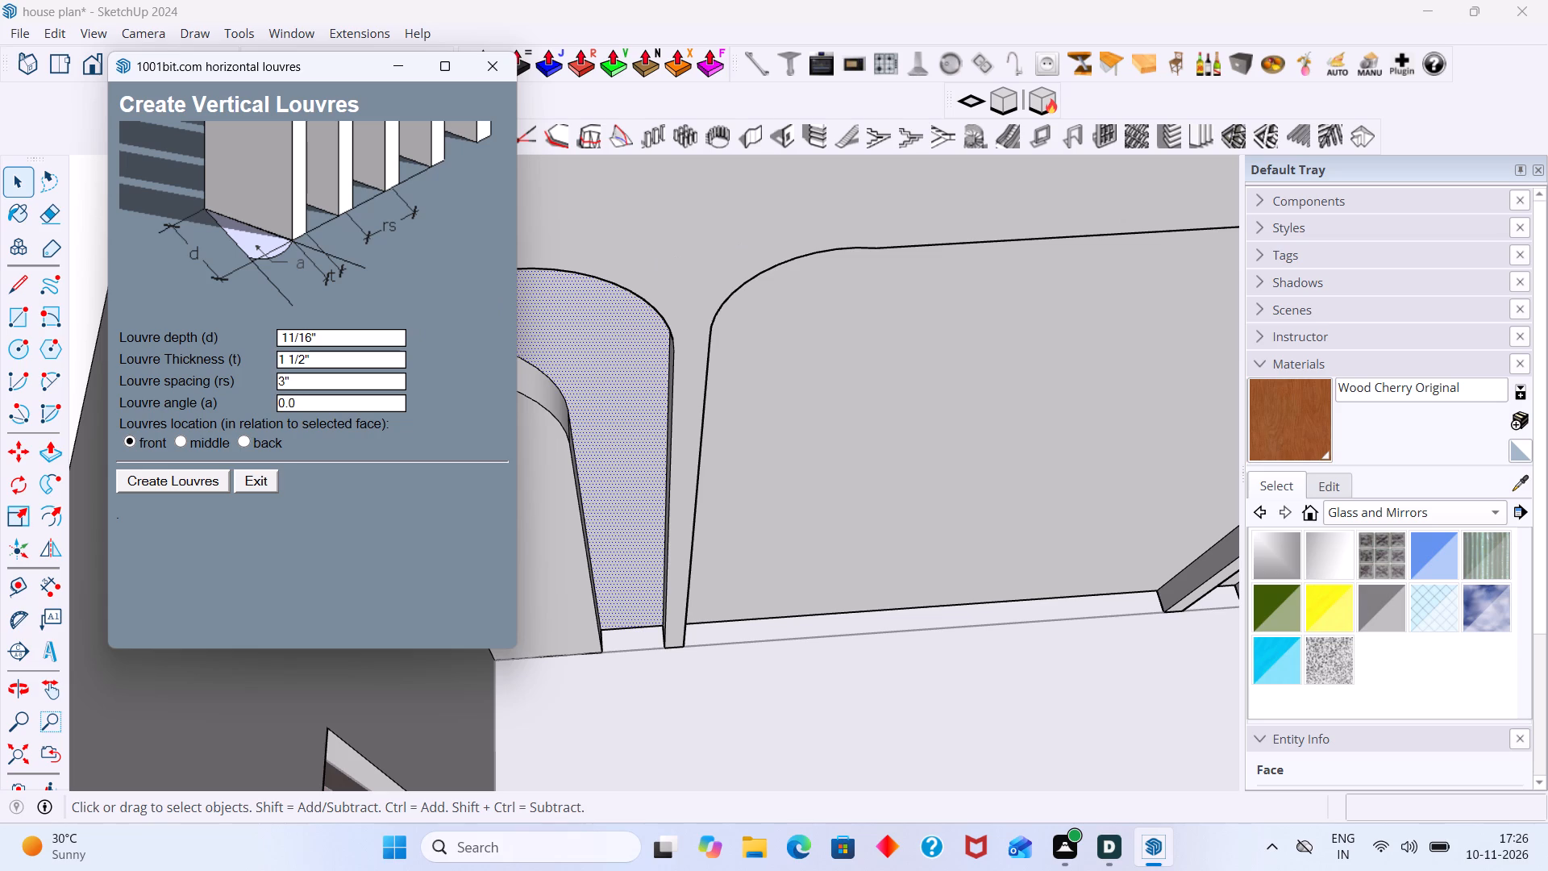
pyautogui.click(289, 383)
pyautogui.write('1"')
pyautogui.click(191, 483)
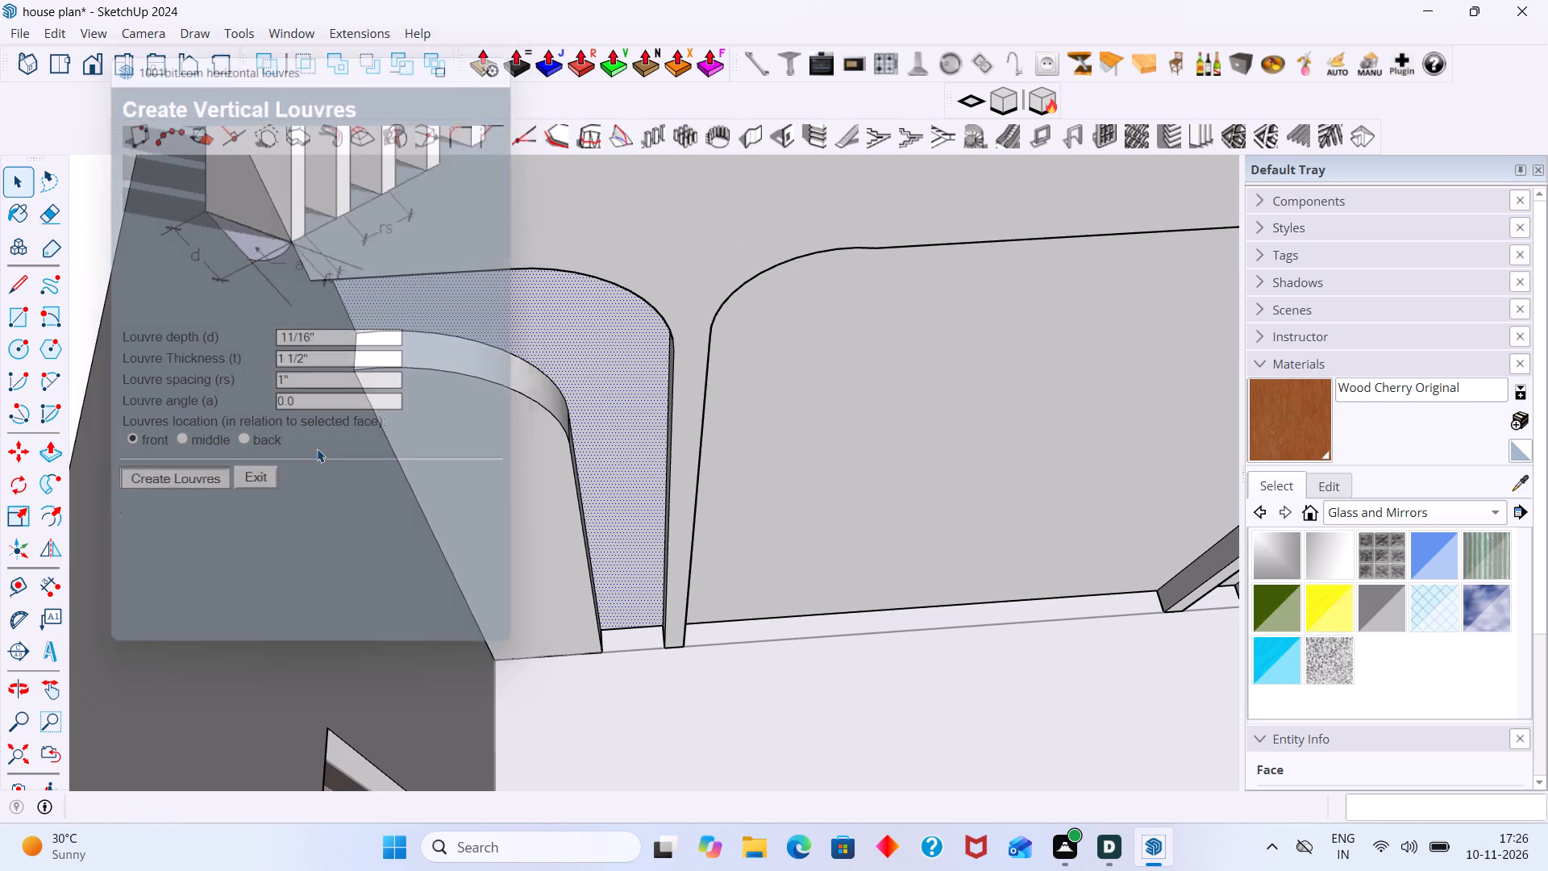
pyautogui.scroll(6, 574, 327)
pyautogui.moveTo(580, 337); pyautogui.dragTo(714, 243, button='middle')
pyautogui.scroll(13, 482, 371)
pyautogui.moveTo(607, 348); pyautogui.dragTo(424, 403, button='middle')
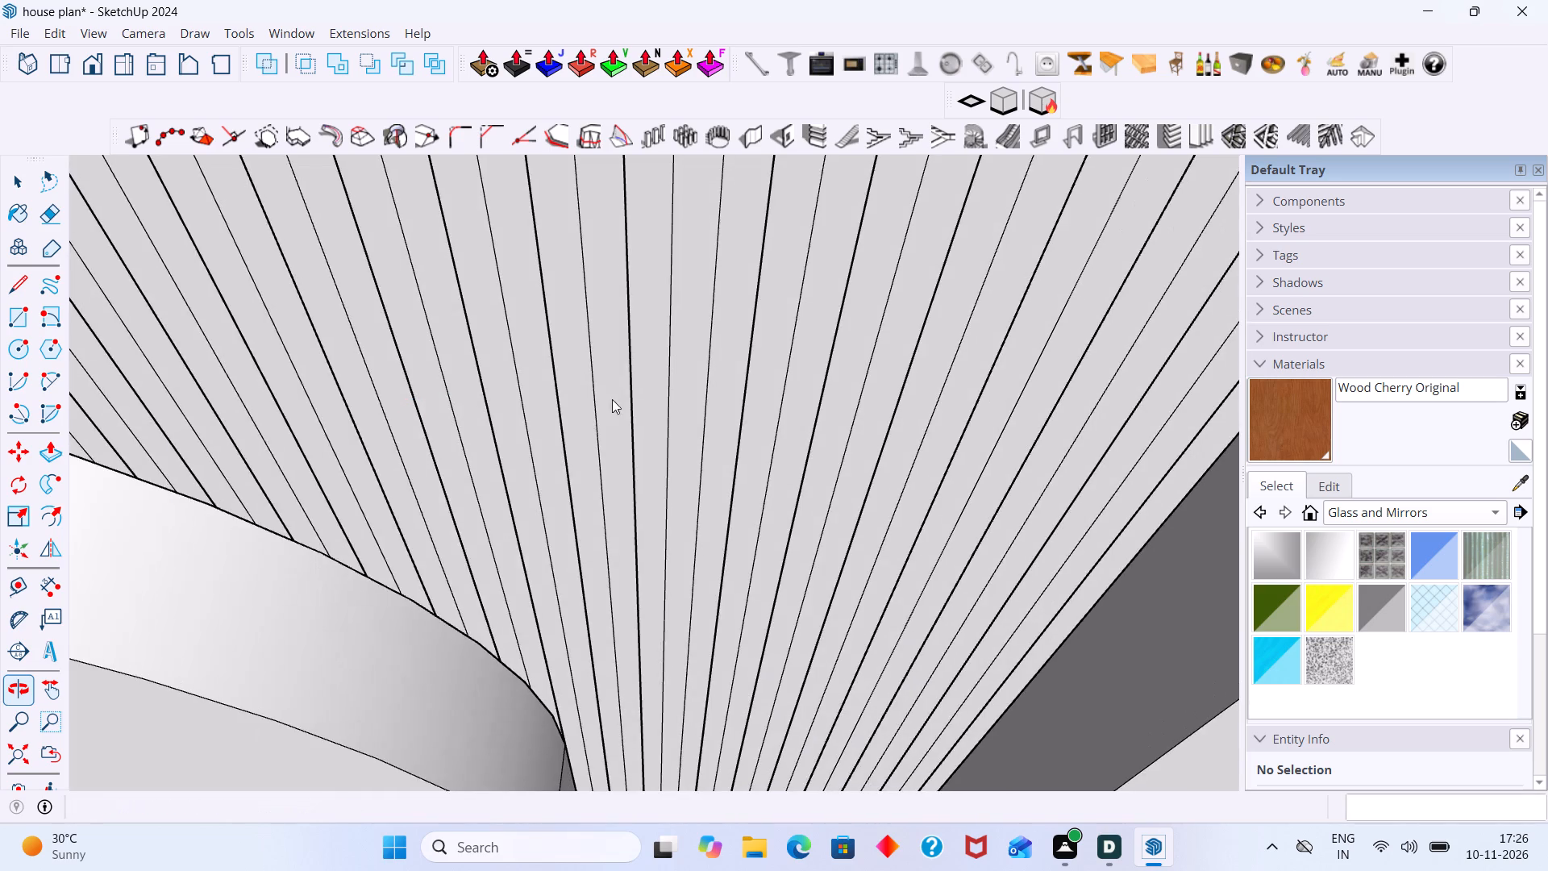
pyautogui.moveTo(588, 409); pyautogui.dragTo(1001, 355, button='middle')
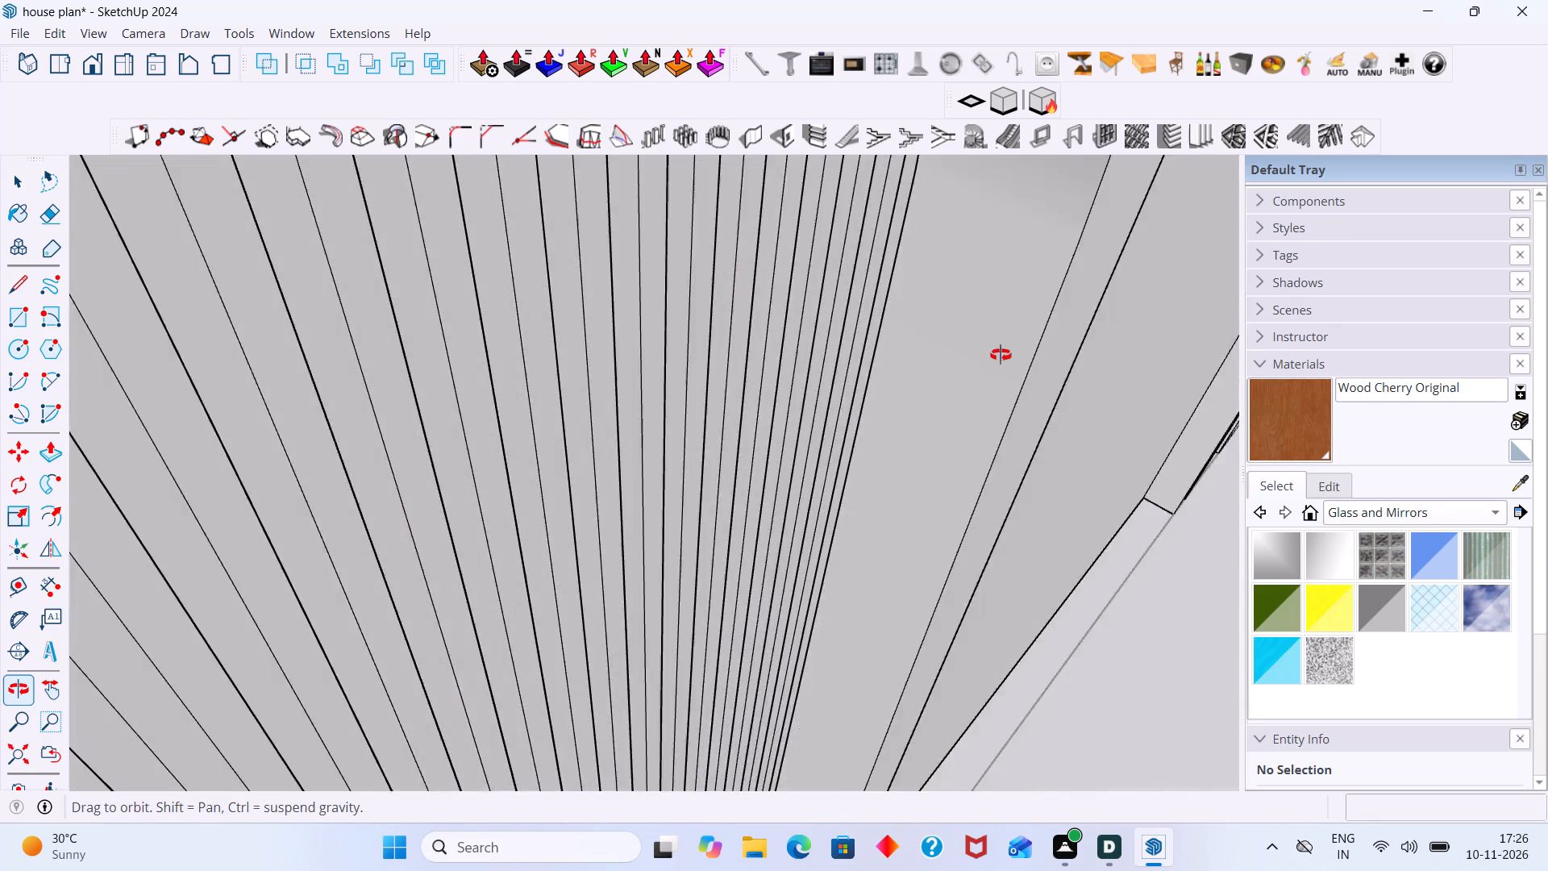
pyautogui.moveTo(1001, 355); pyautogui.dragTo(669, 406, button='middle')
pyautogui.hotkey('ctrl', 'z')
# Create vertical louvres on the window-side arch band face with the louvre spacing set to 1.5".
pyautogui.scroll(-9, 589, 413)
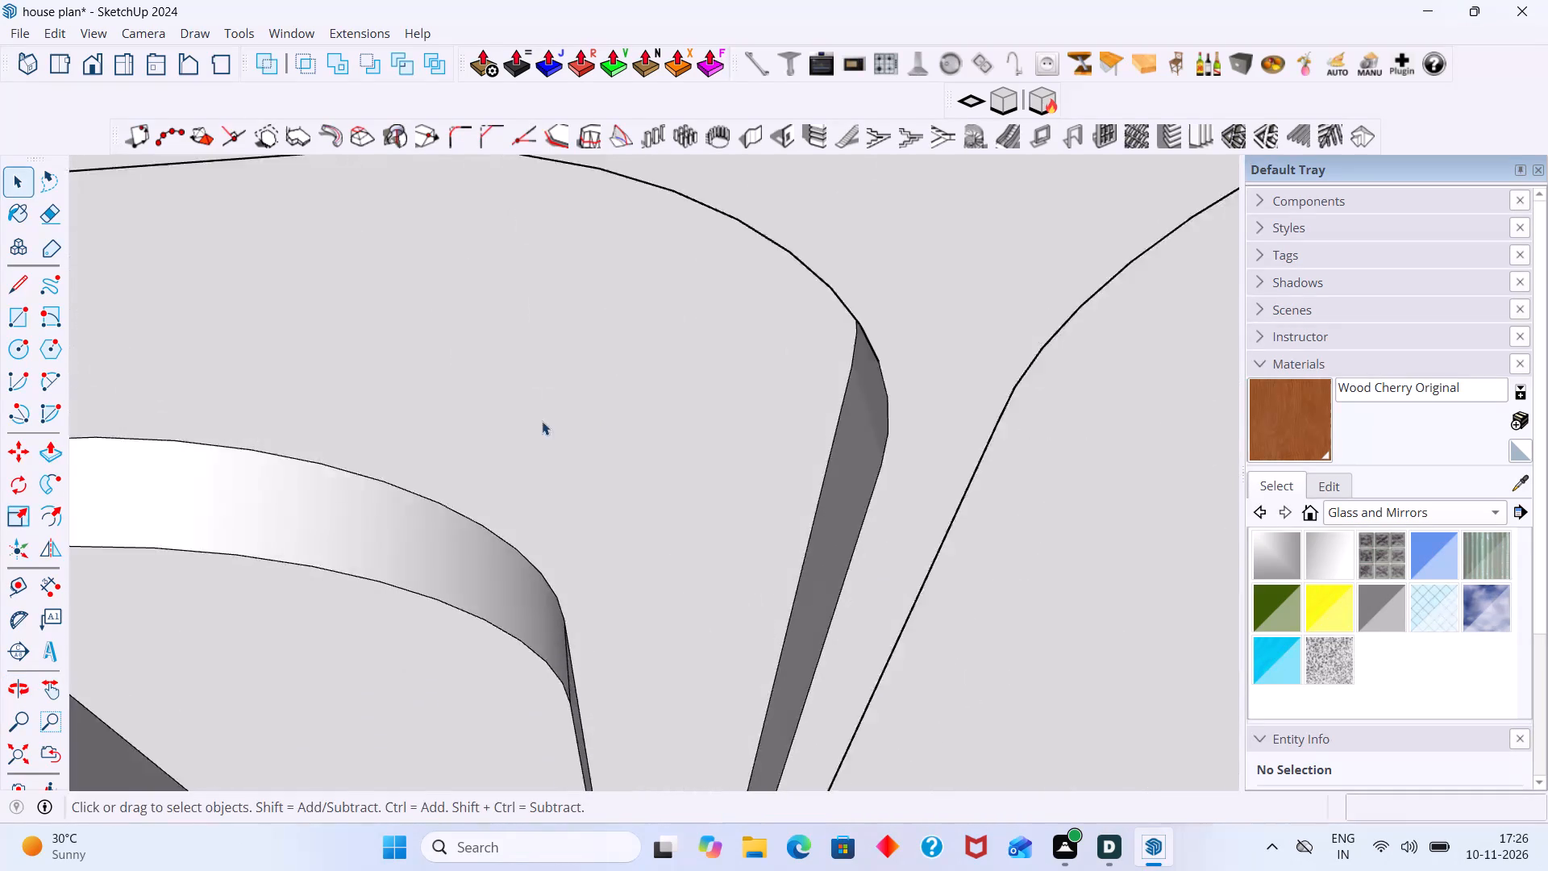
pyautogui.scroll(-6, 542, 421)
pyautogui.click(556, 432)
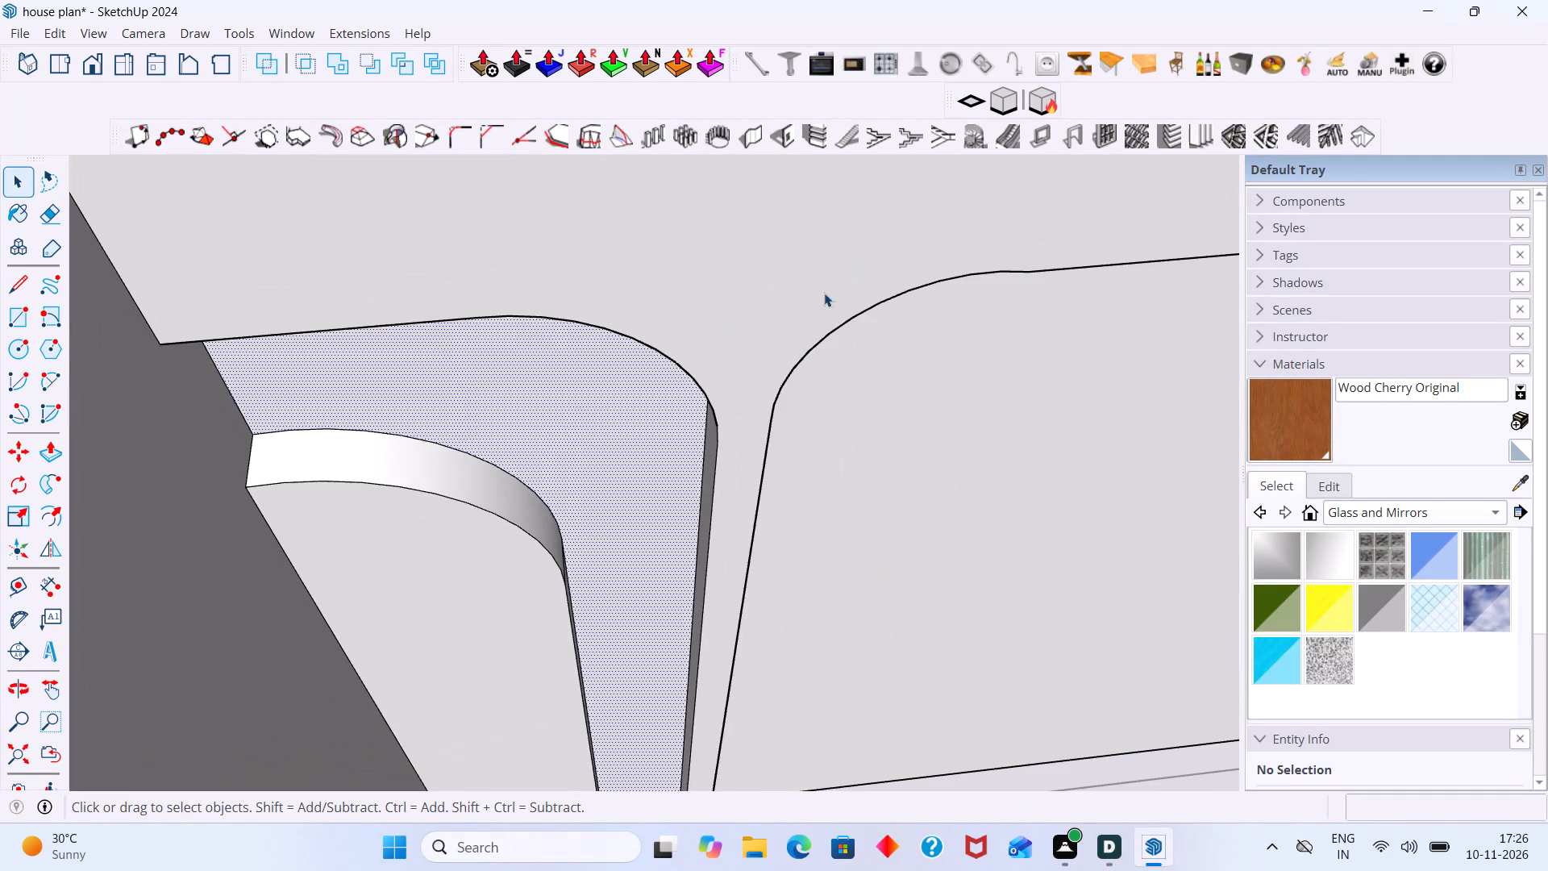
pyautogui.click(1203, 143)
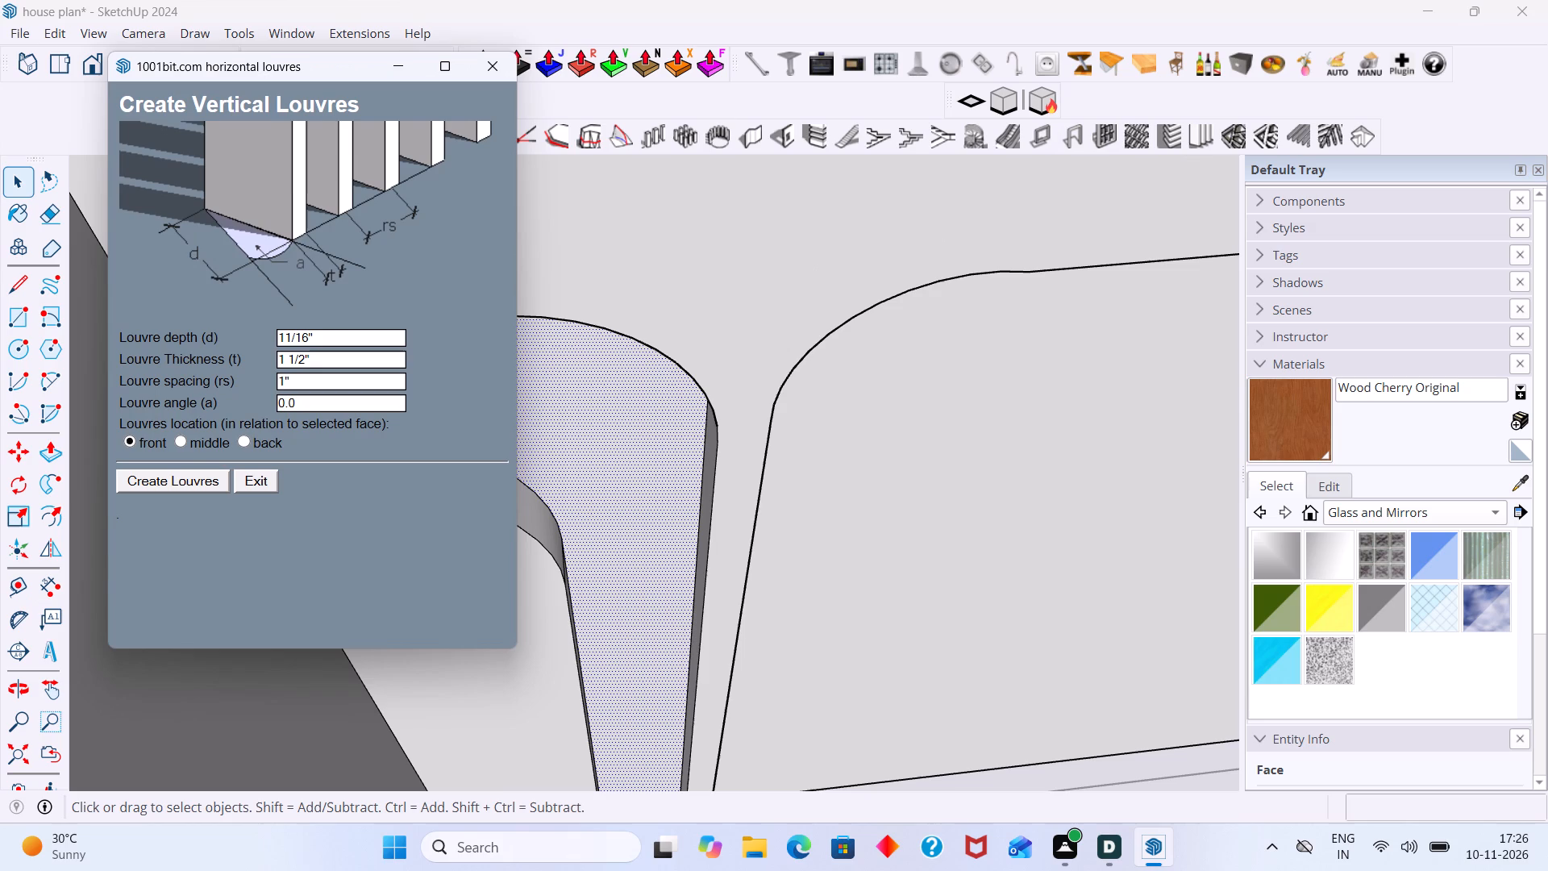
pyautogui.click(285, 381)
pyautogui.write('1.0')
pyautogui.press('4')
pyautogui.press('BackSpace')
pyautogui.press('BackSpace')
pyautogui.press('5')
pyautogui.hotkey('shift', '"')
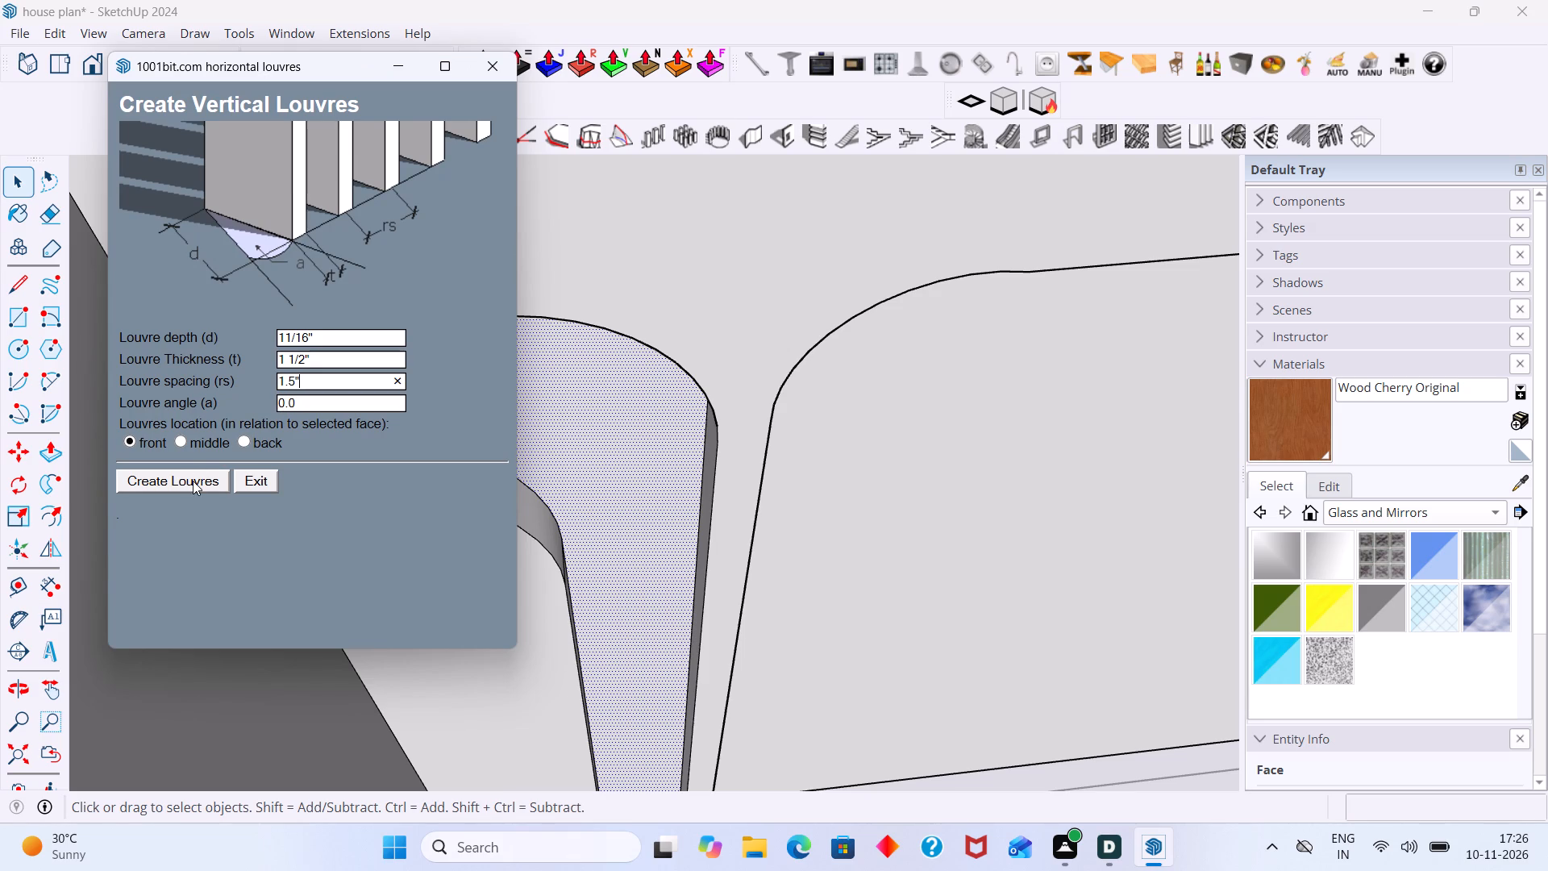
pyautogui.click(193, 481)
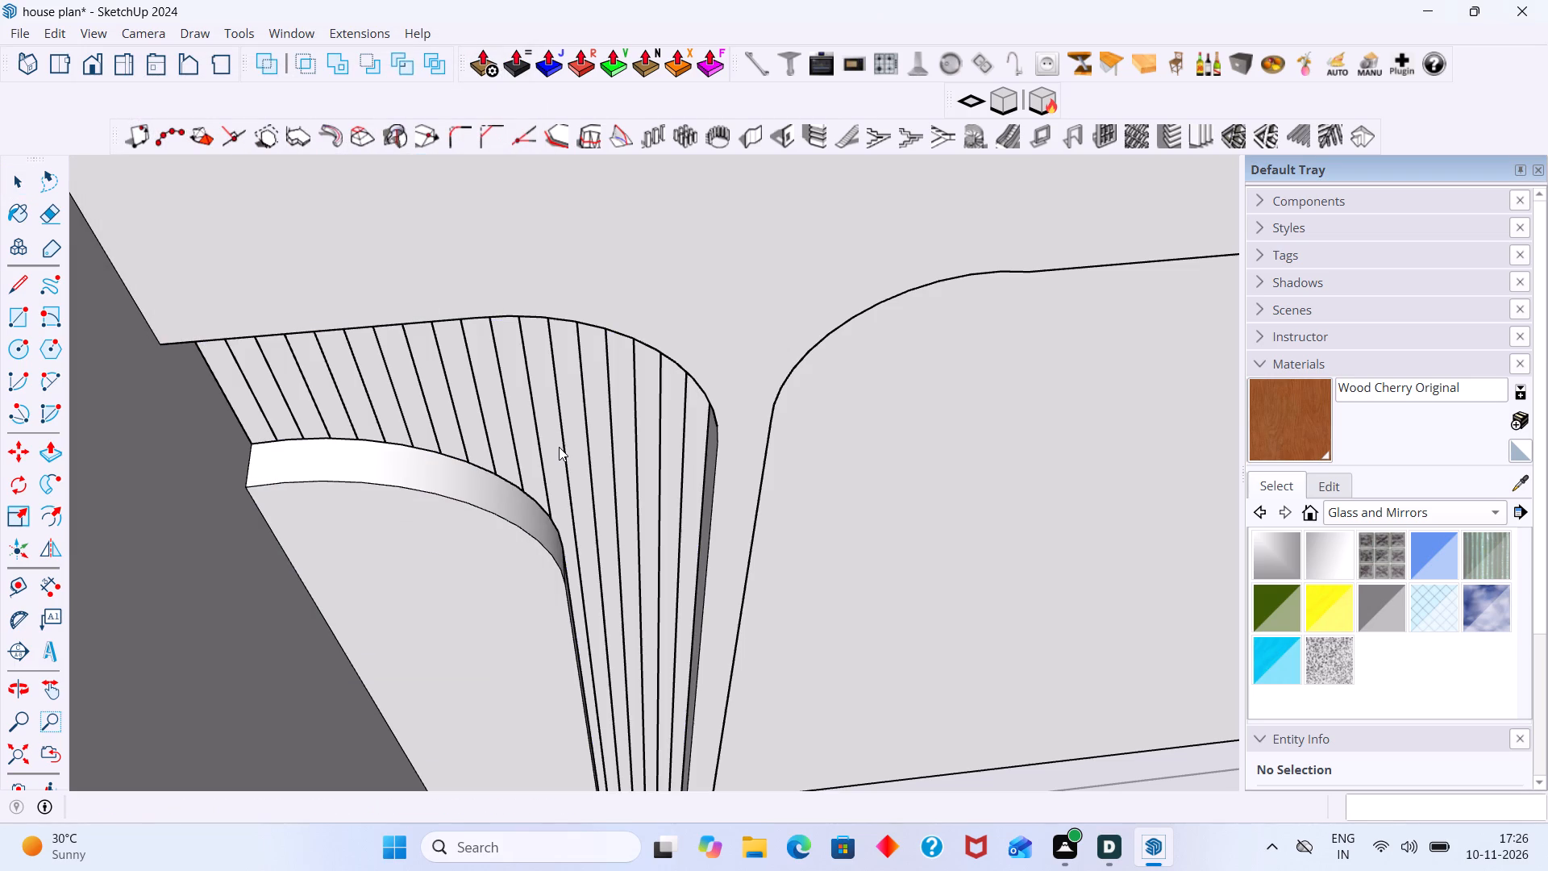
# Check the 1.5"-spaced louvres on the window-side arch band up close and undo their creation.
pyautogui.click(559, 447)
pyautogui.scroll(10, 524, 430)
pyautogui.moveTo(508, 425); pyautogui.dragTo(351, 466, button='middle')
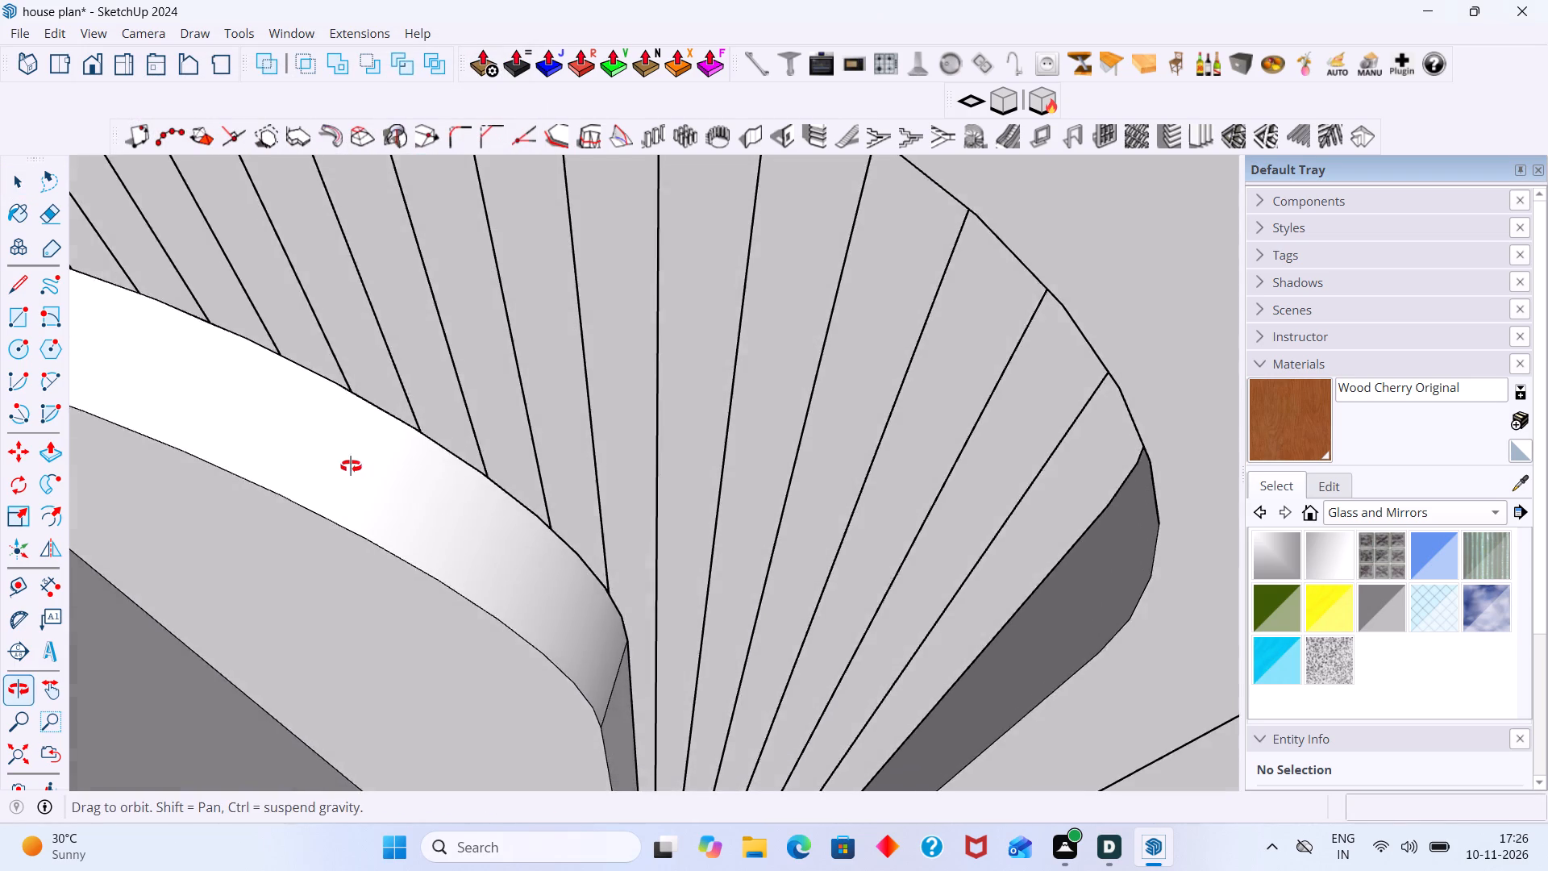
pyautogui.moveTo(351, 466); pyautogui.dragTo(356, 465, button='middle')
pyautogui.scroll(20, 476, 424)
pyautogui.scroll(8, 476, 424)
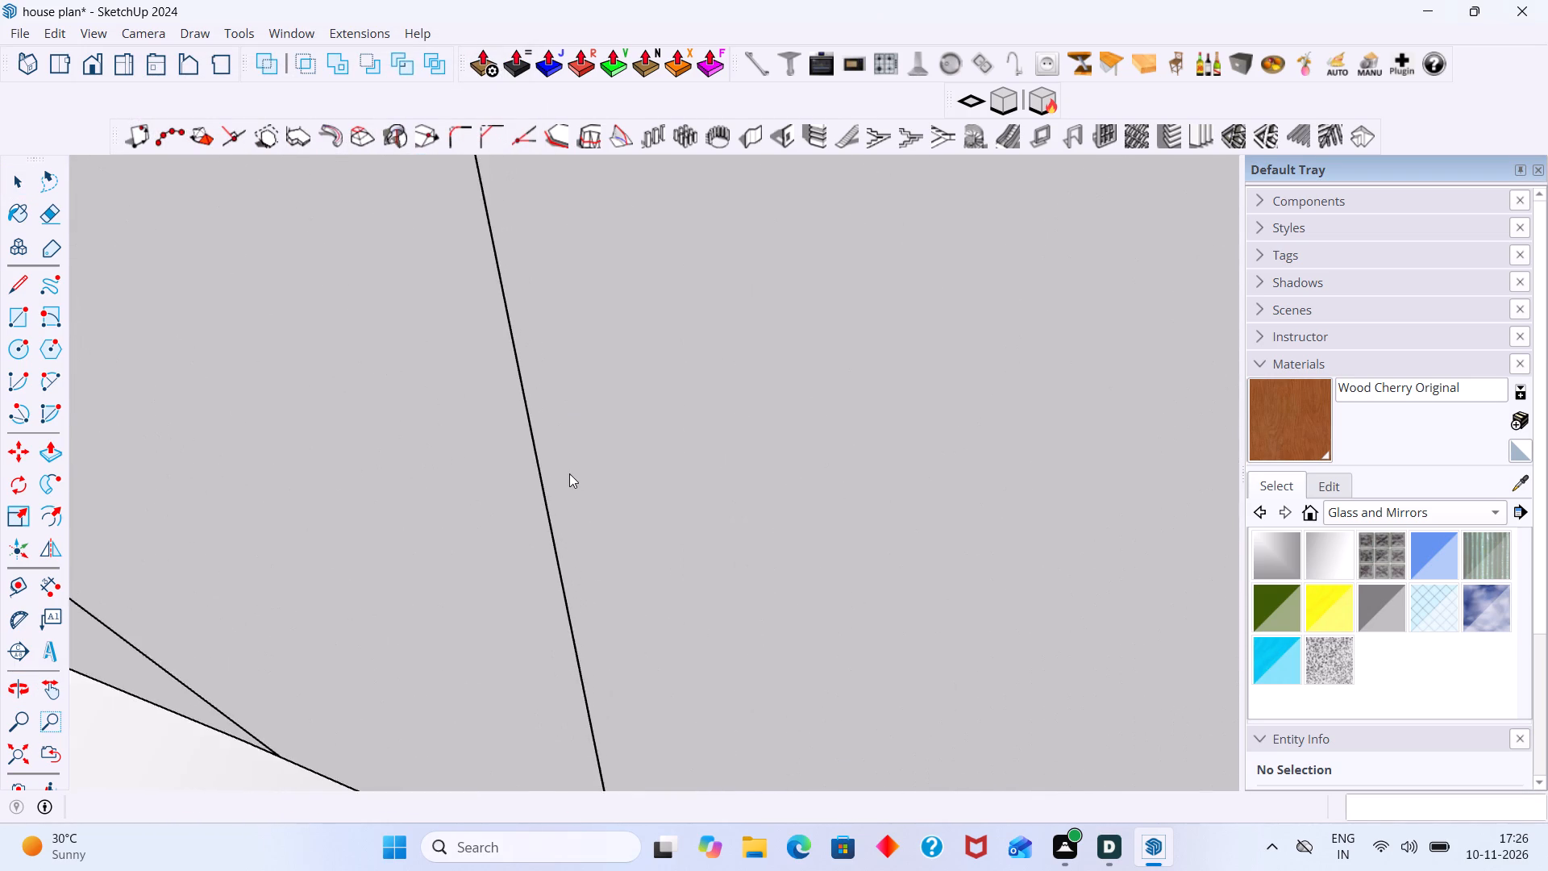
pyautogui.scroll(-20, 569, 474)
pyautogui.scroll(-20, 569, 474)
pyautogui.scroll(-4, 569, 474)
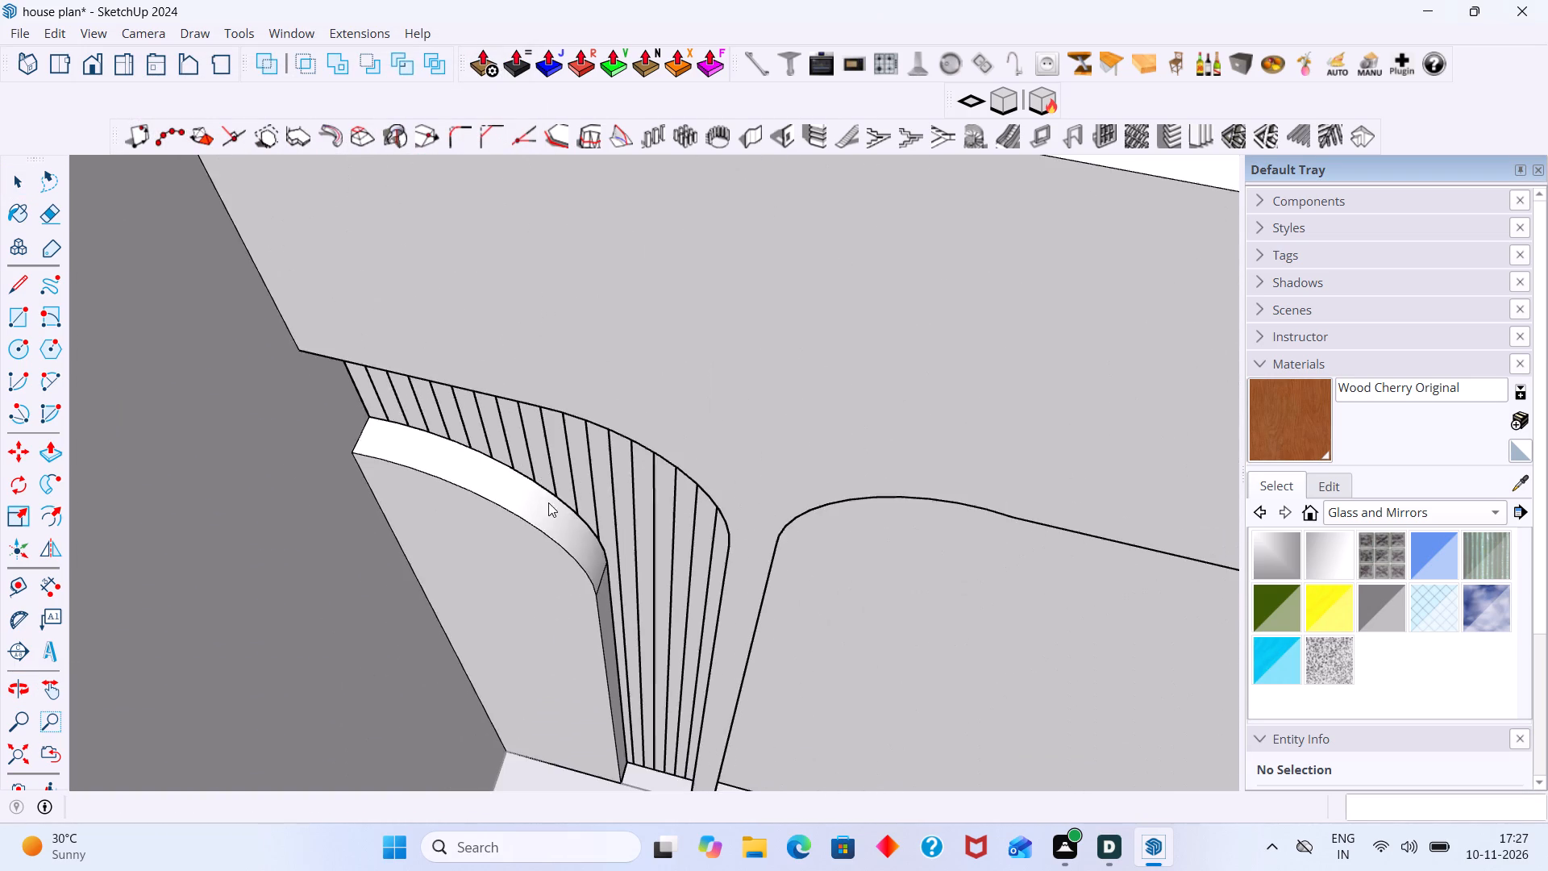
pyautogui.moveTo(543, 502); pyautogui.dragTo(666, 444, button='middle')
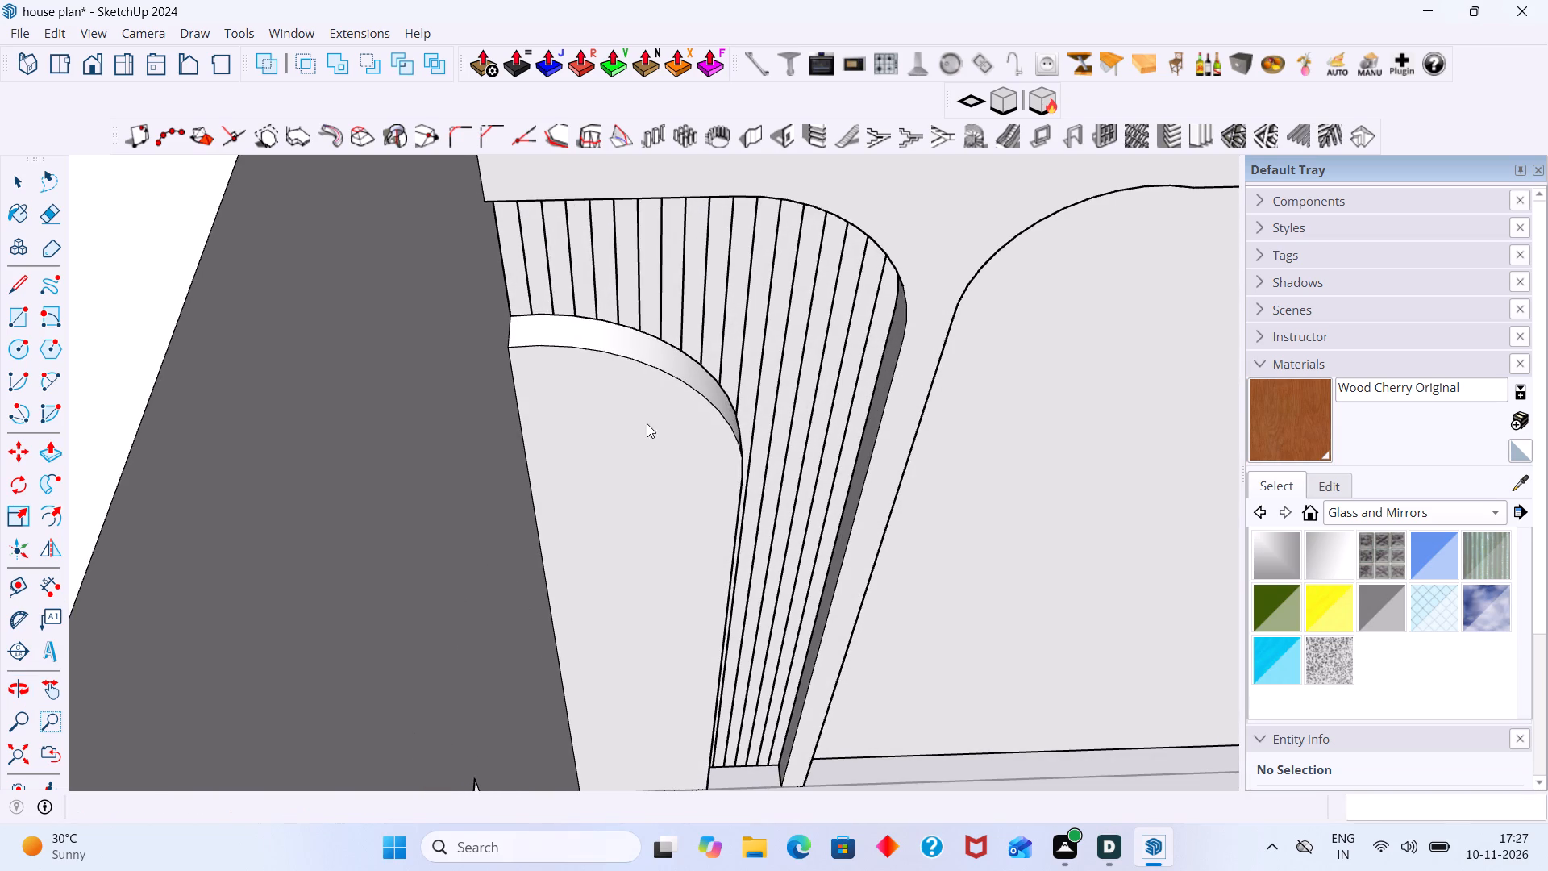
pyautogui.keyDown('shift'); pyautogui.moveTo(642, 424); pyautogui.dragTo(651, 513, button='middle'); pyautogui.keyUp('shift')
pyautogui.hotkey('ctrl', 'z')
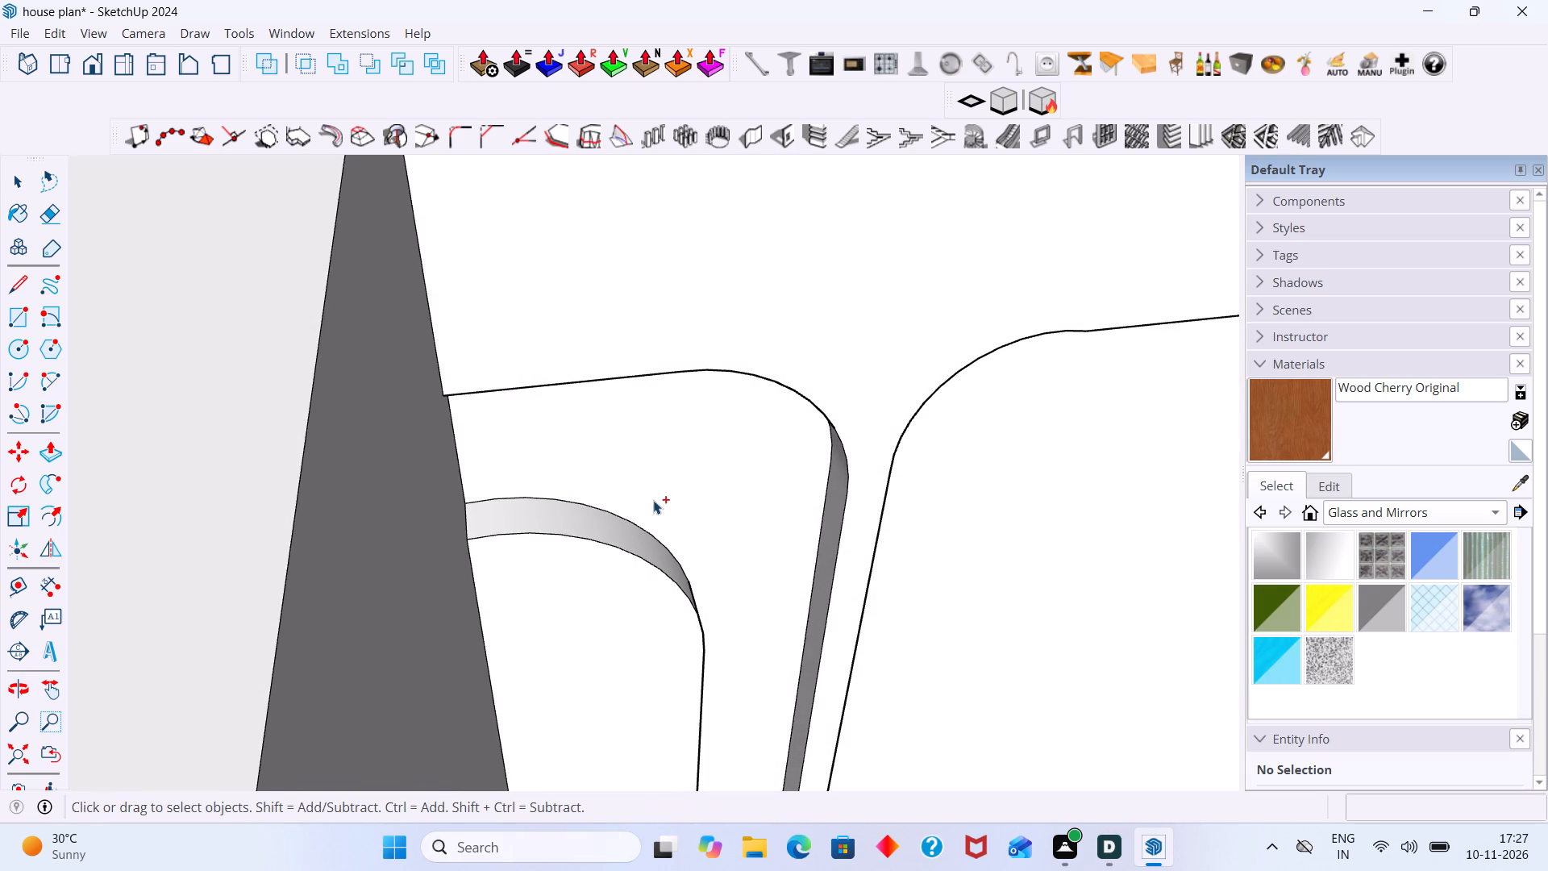
# Create vertical louvres on the window-side arch band face with the louvre spacing set to 2".
pyautogui.click(692, 452)
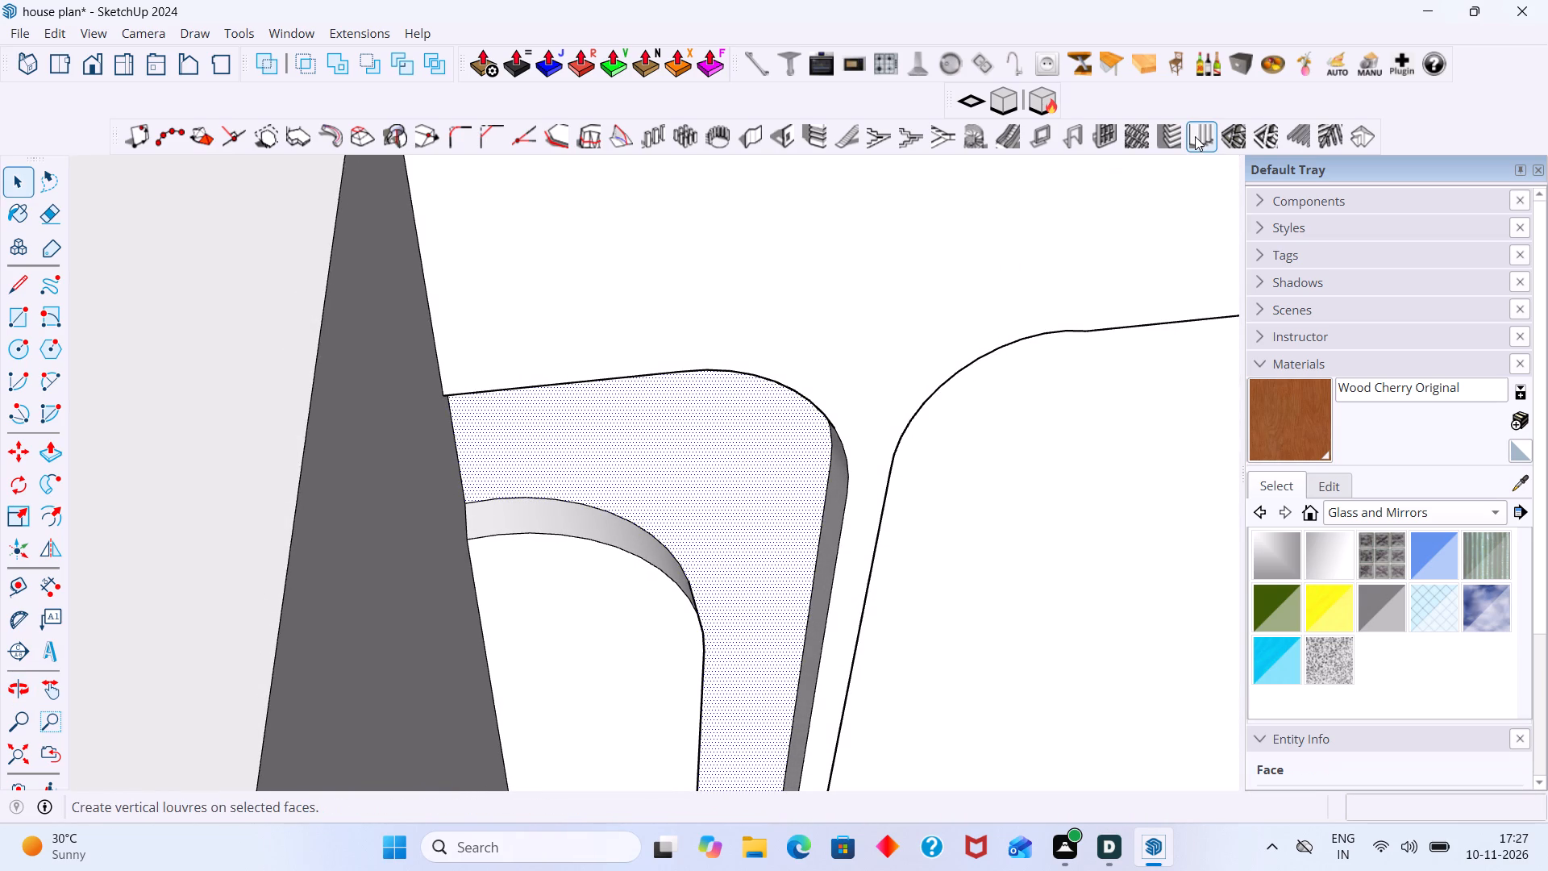
pyautogui.click(1195, 136)
pyautogui.click(310, 374)
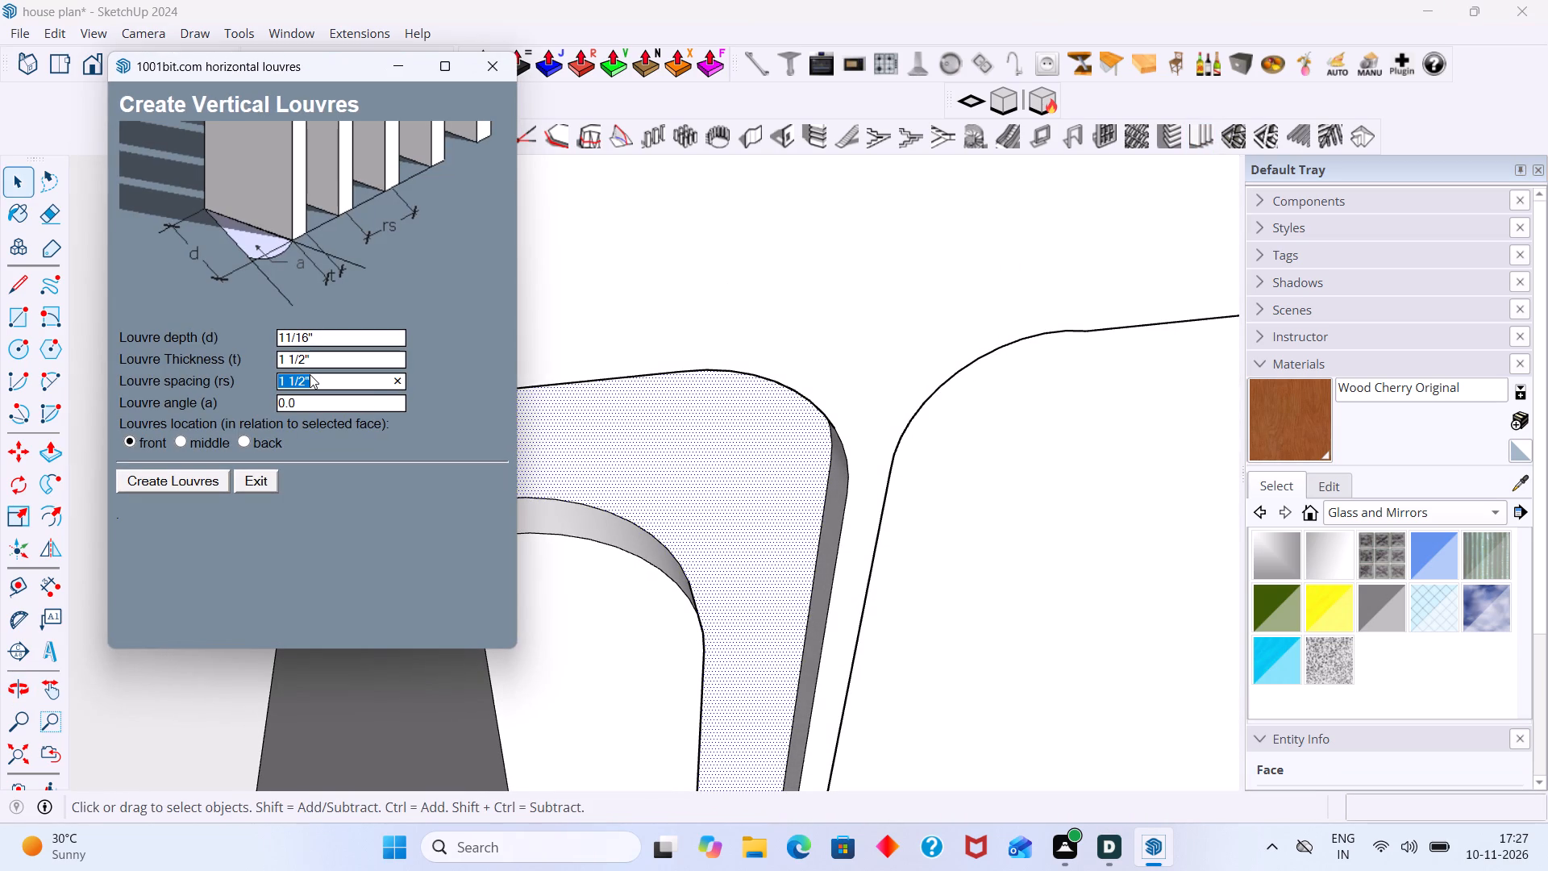
pyautogui.press('2')
pyautogui.hotkey('shift', '"')
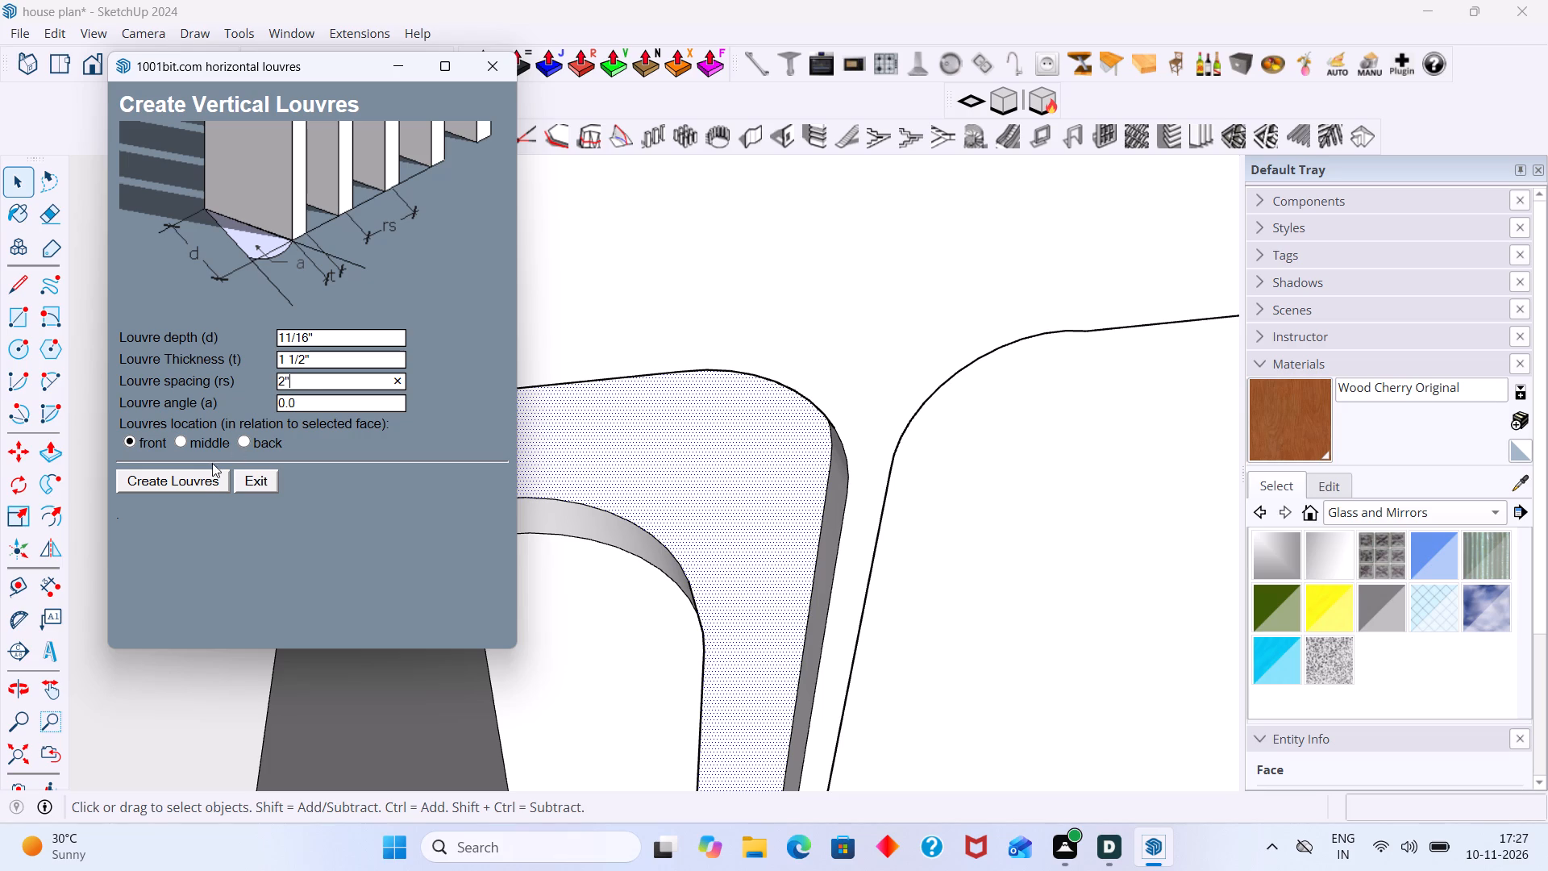
pyautogui.click(196, 481)
pyautogui.scroll(5, 575, 482)
pyautogui.moveTo(614, 479); pyautogui.dragTo(529, 461, button='middle')
pyautogui.scroll(-2, 612, 485)
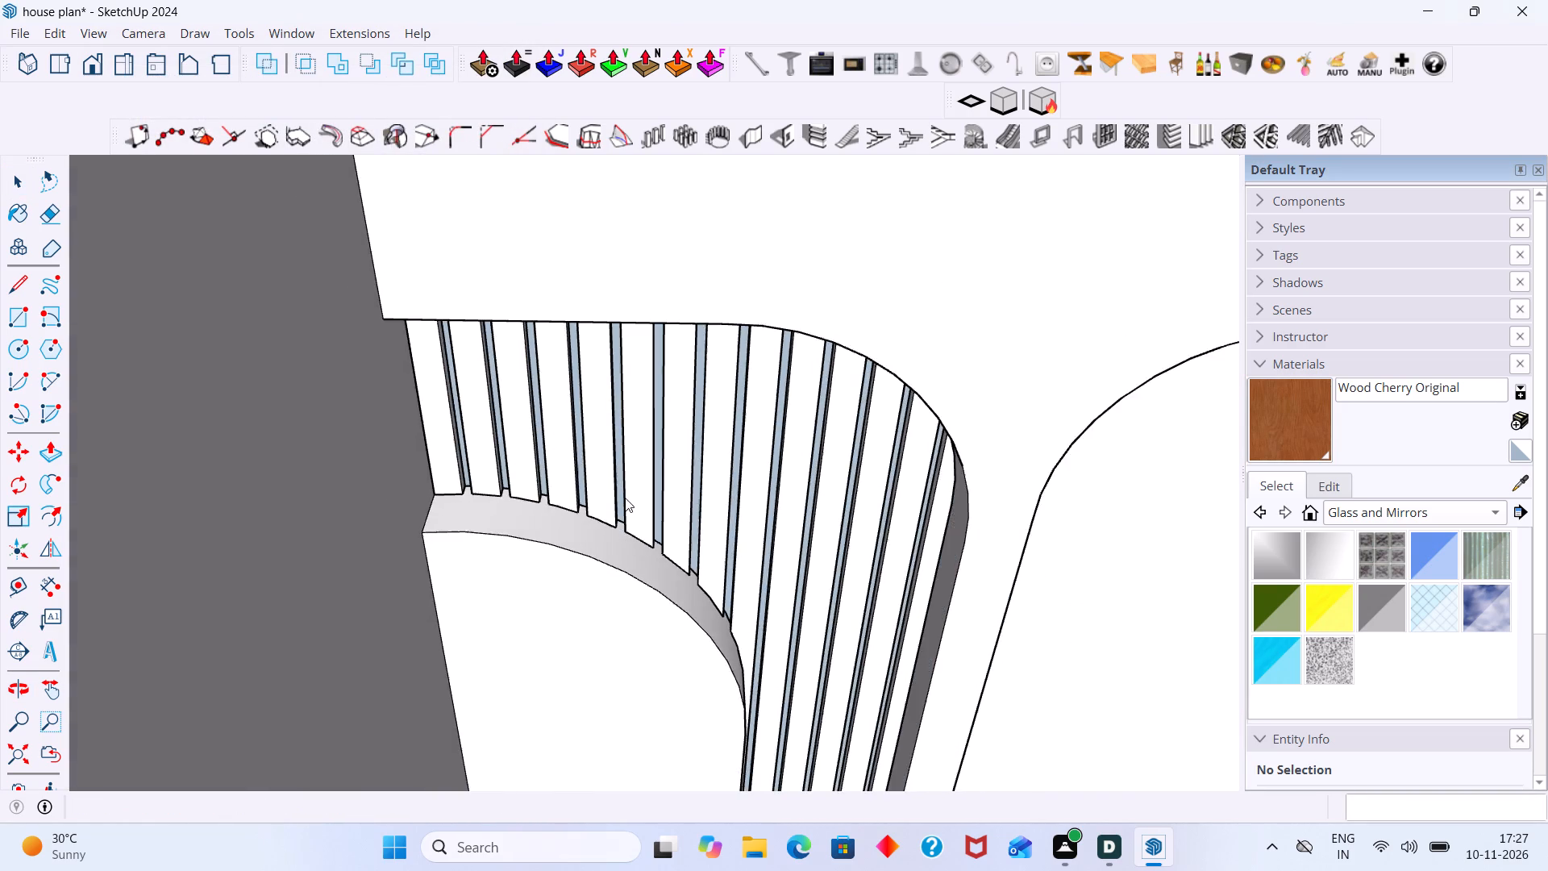
pyautogui.scroll(-16, 625, 498)
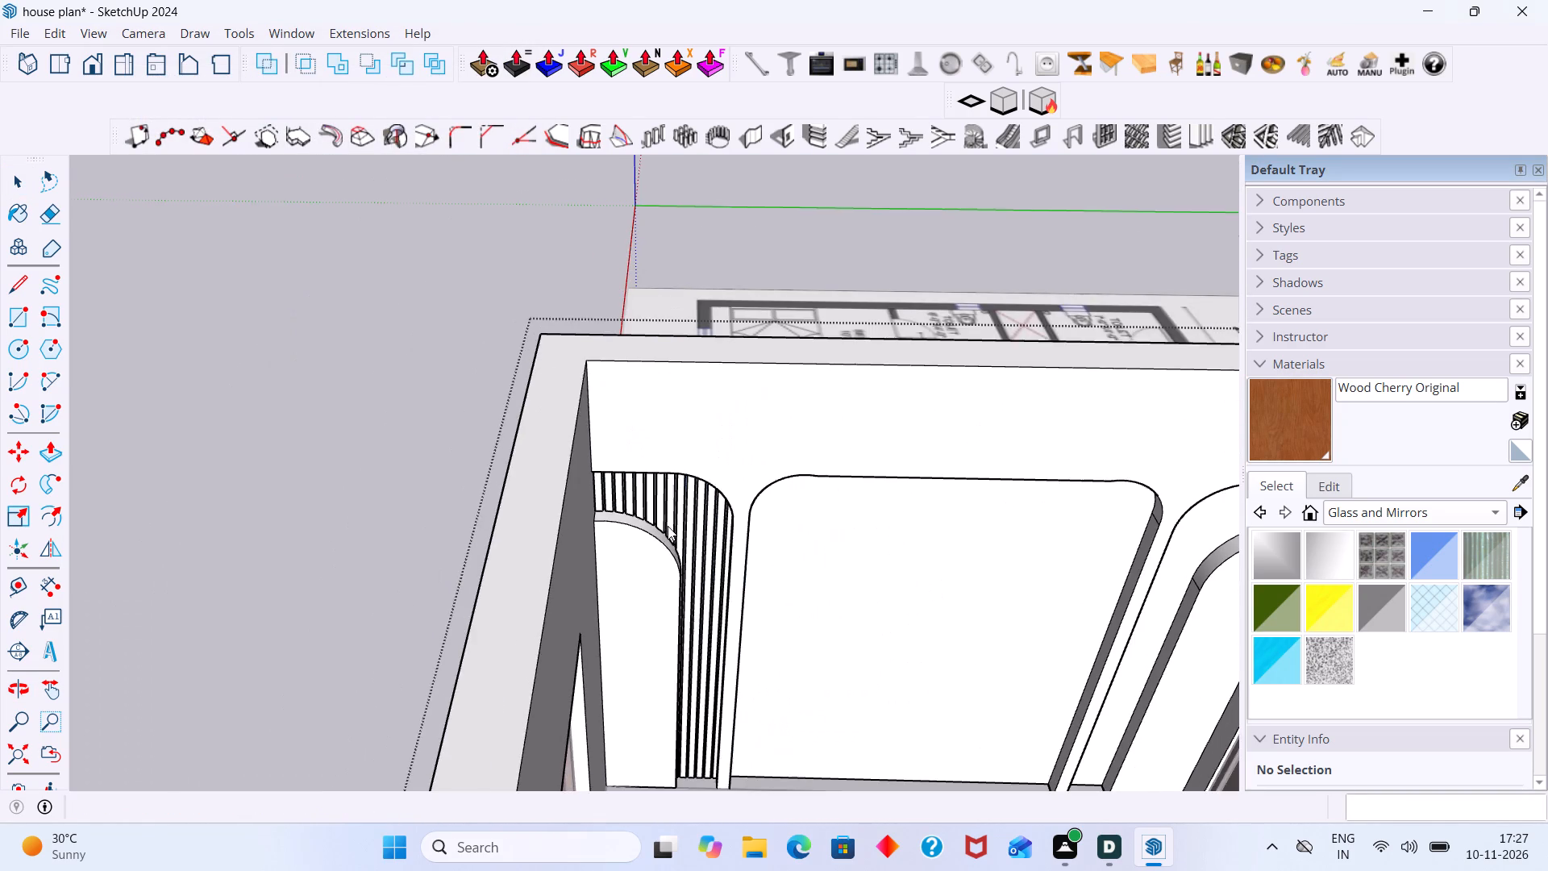
# Select the whole louvre group on the window-side arch band, without staying inside the group for editing.
pyautogui.keyDown('shift'); pyautogui.moveTo(673, 511); pyautogui.dragTo(481, 458, button='middle'); pyautogui.keyUp('shift')
pyautogui.scroll(3, 489, 463)
pyautogui.click(492, 463)
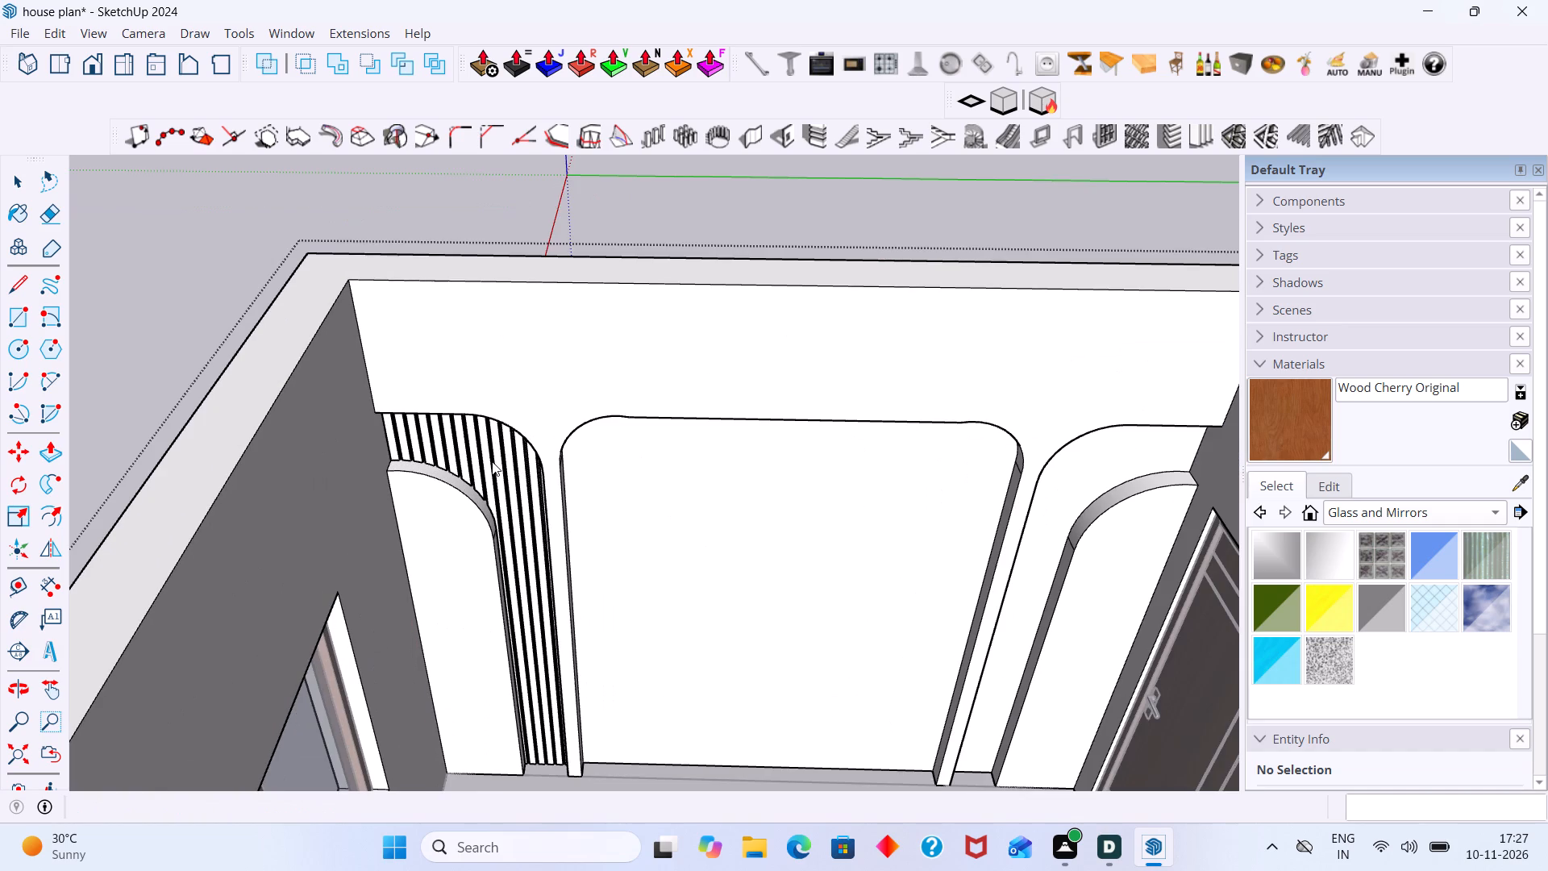
pyautogui.click(484, 459)
pyautogui.click(484, 459)
pyautogui.press('space')
pyautogui.doubleClick(479, 452)
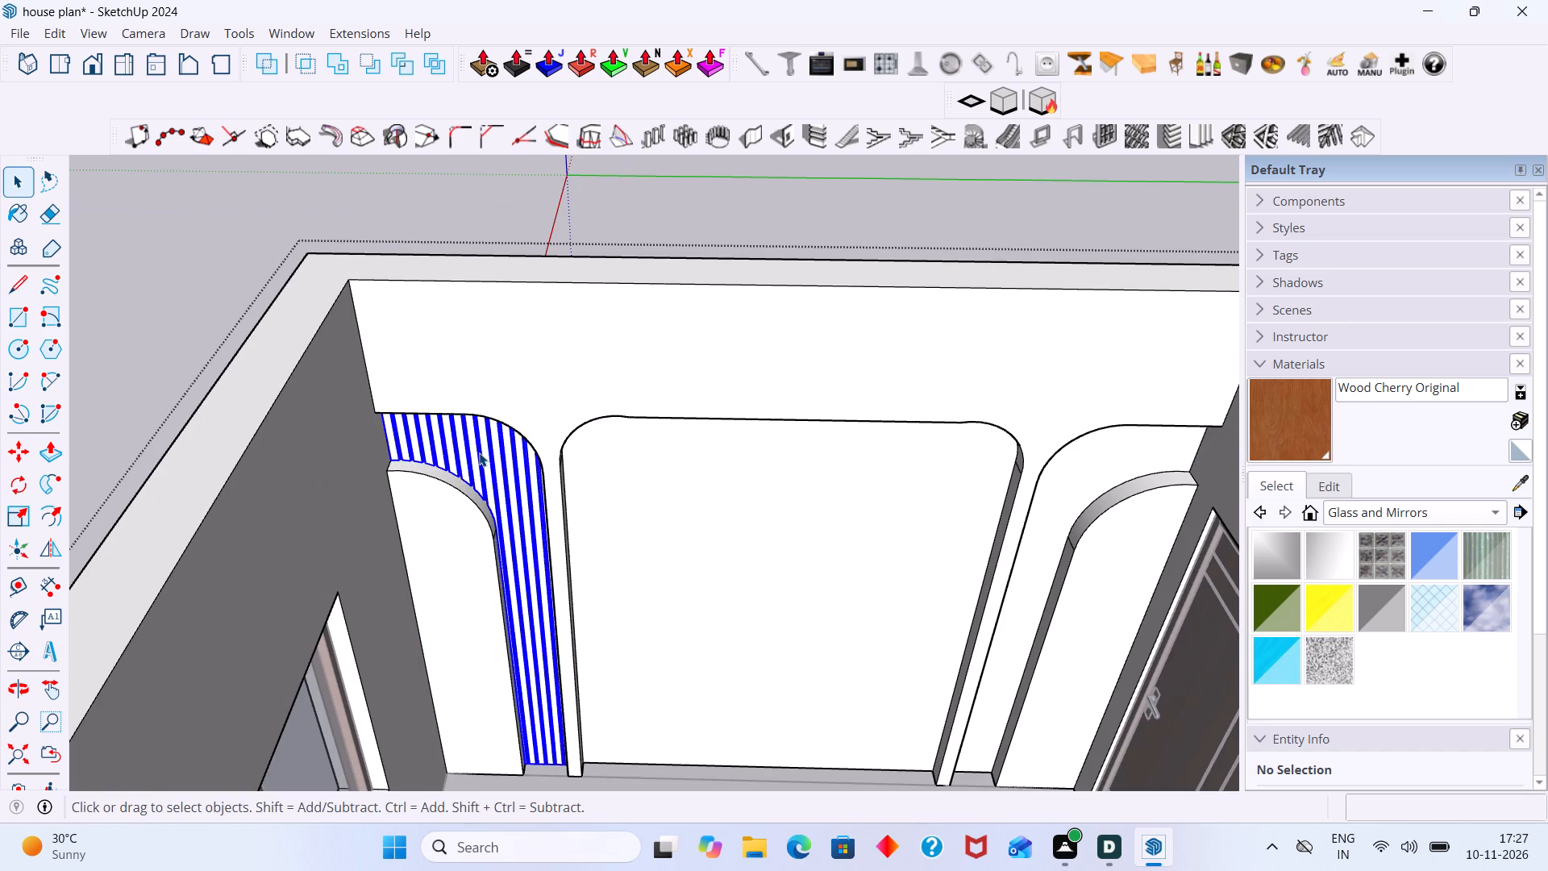
pyautogui.click(479, 452)
pyautogui.scroll(-2, 477, 450)
pyautogui.click(478, 256)
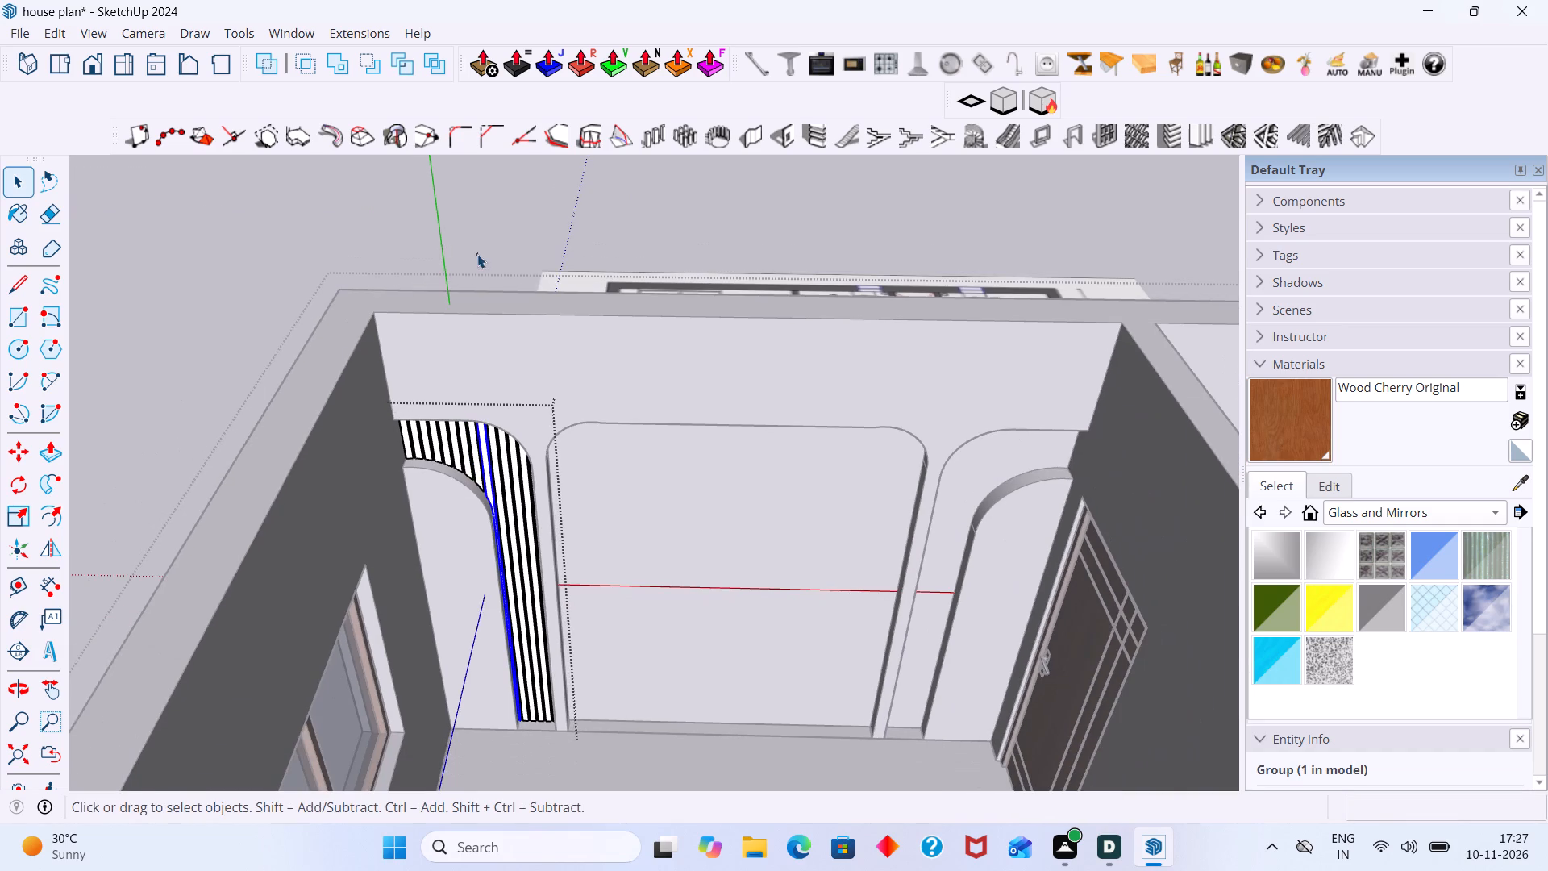
pyautogui.scroll(4, 421, 454)
pyautogui.click(414, 418)
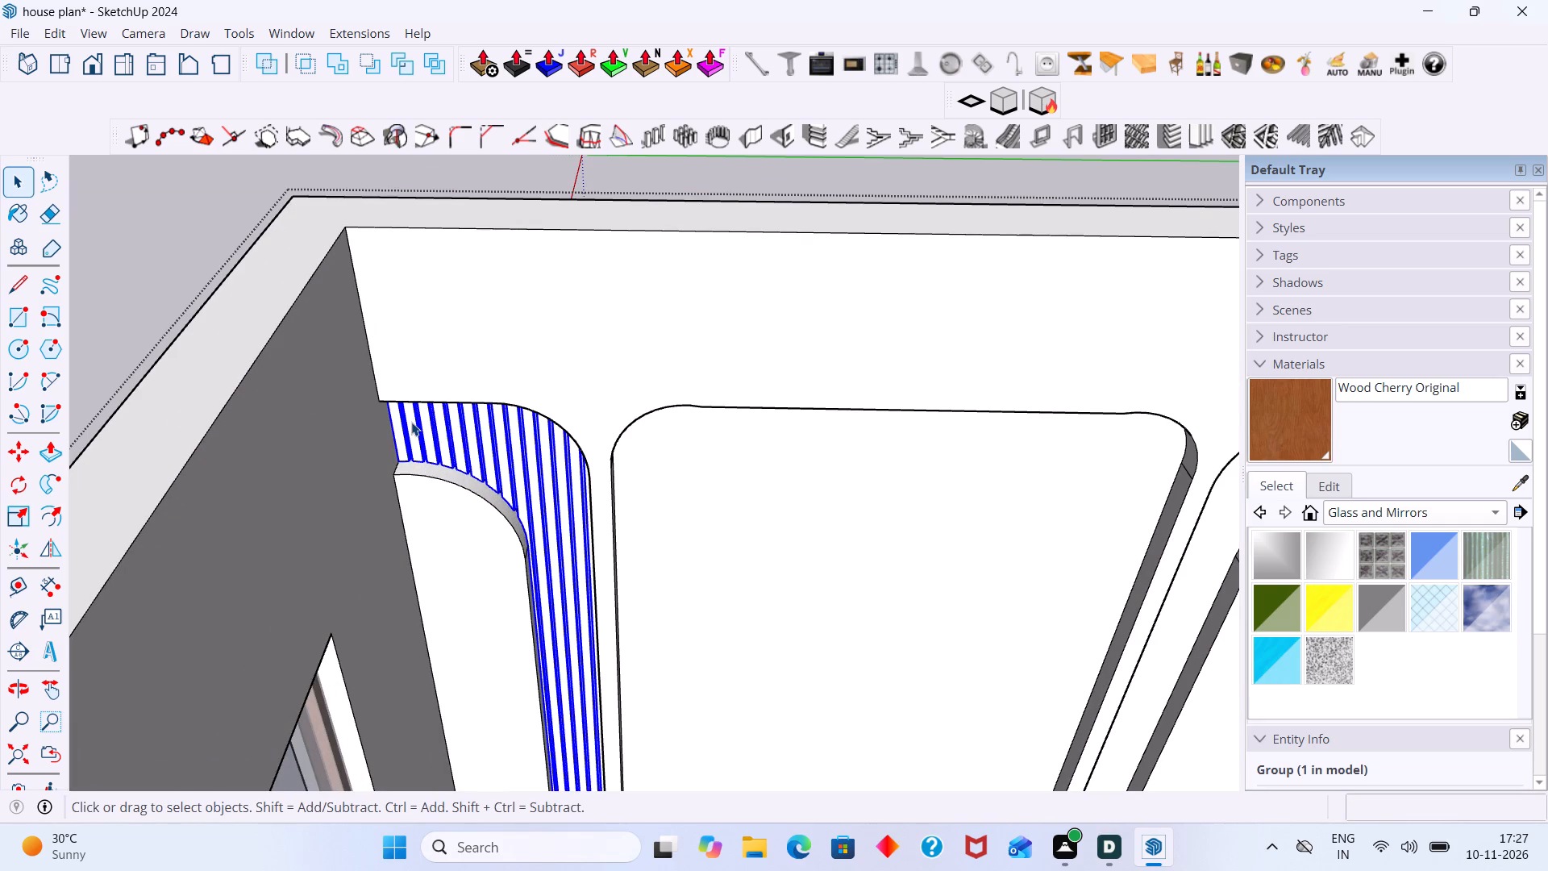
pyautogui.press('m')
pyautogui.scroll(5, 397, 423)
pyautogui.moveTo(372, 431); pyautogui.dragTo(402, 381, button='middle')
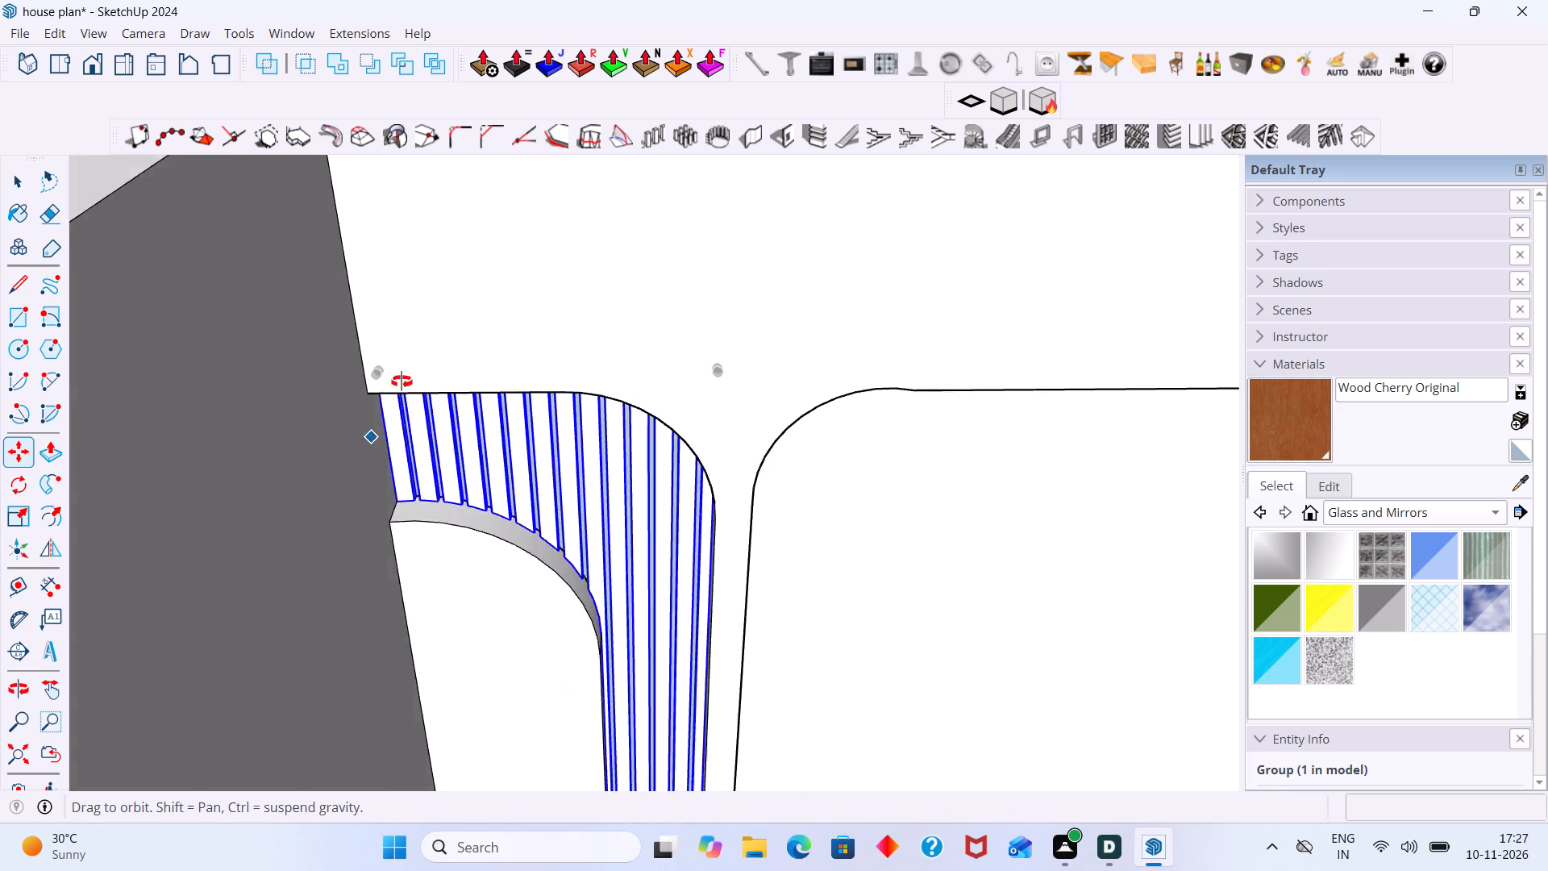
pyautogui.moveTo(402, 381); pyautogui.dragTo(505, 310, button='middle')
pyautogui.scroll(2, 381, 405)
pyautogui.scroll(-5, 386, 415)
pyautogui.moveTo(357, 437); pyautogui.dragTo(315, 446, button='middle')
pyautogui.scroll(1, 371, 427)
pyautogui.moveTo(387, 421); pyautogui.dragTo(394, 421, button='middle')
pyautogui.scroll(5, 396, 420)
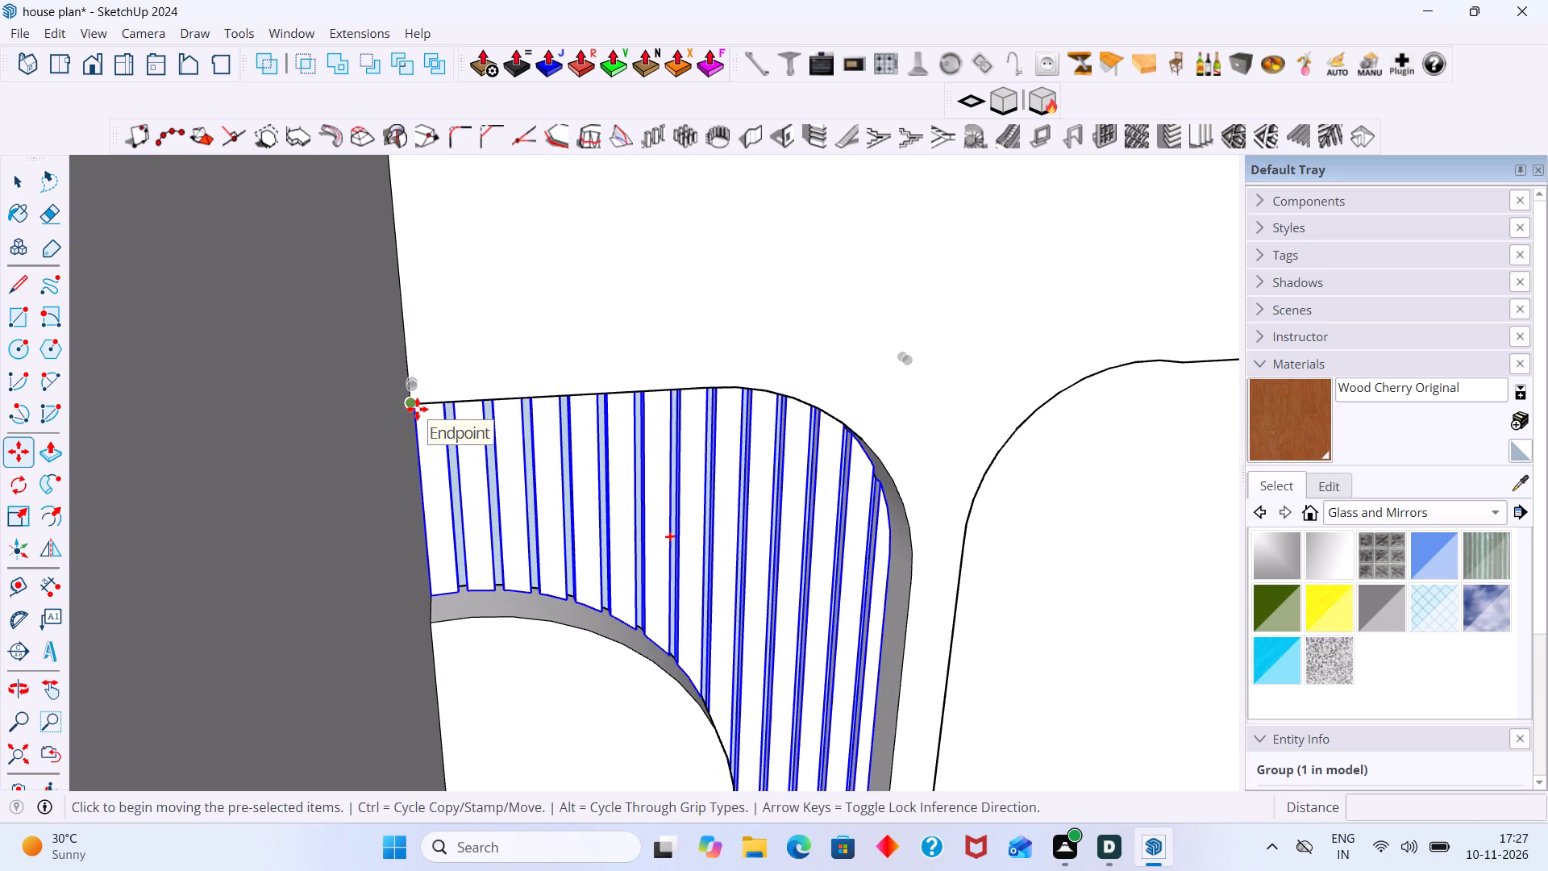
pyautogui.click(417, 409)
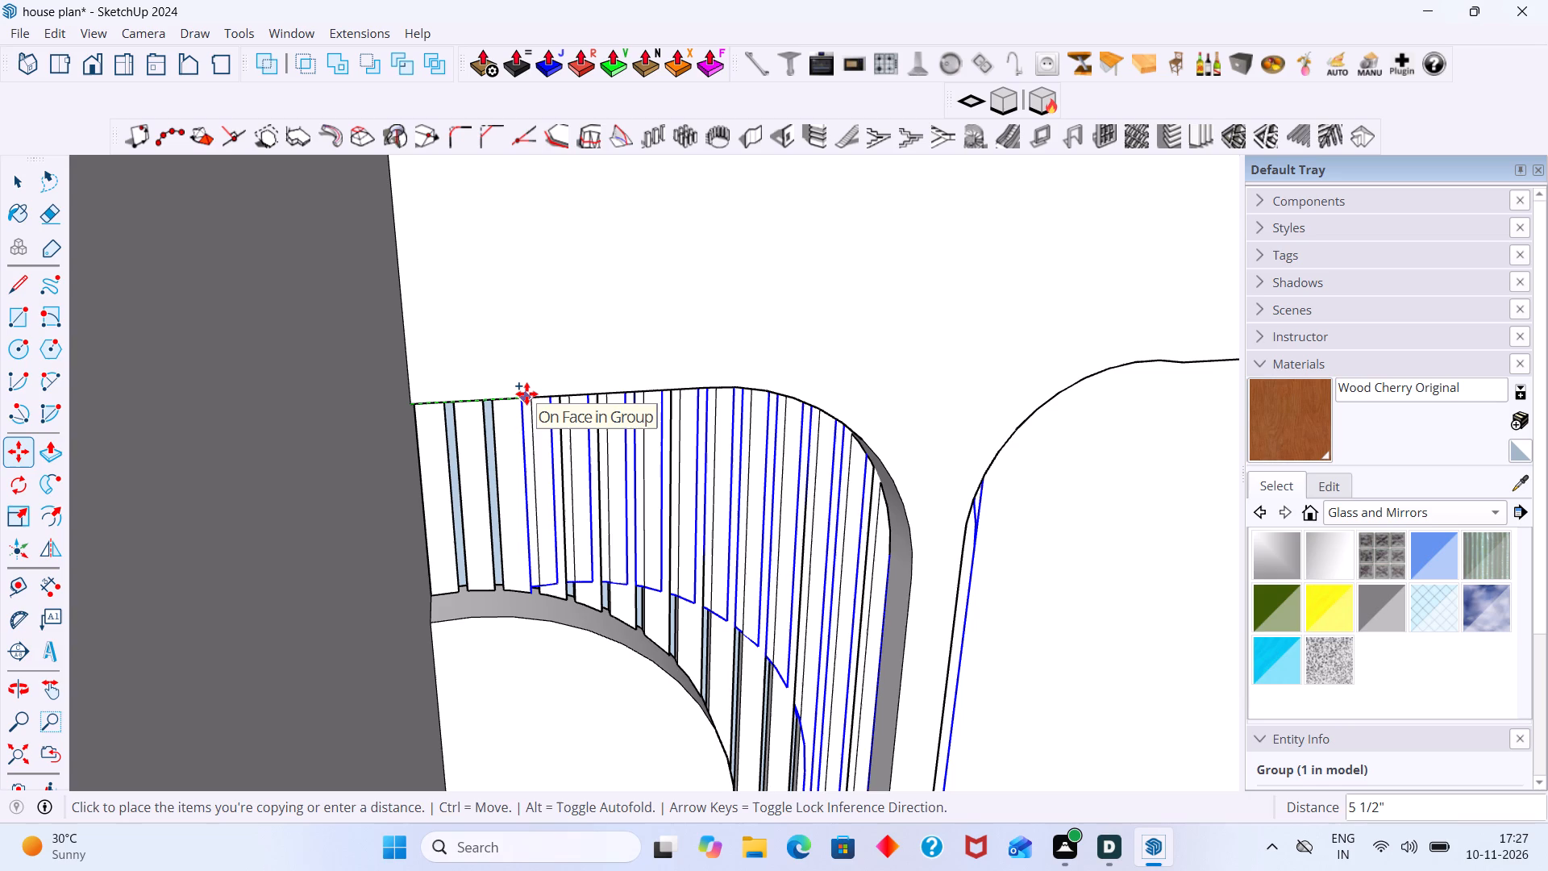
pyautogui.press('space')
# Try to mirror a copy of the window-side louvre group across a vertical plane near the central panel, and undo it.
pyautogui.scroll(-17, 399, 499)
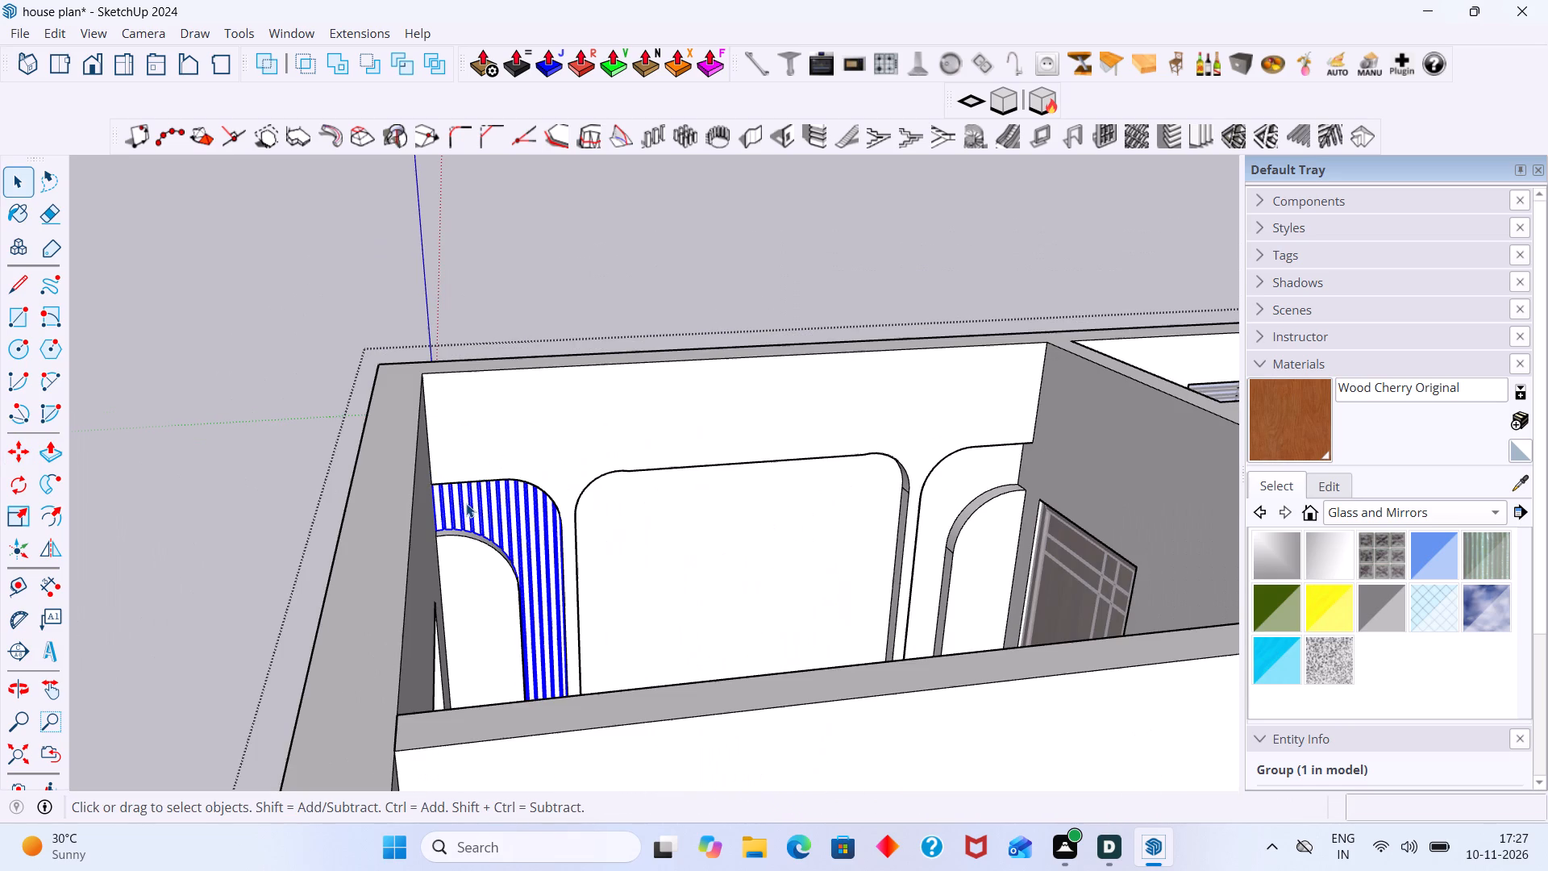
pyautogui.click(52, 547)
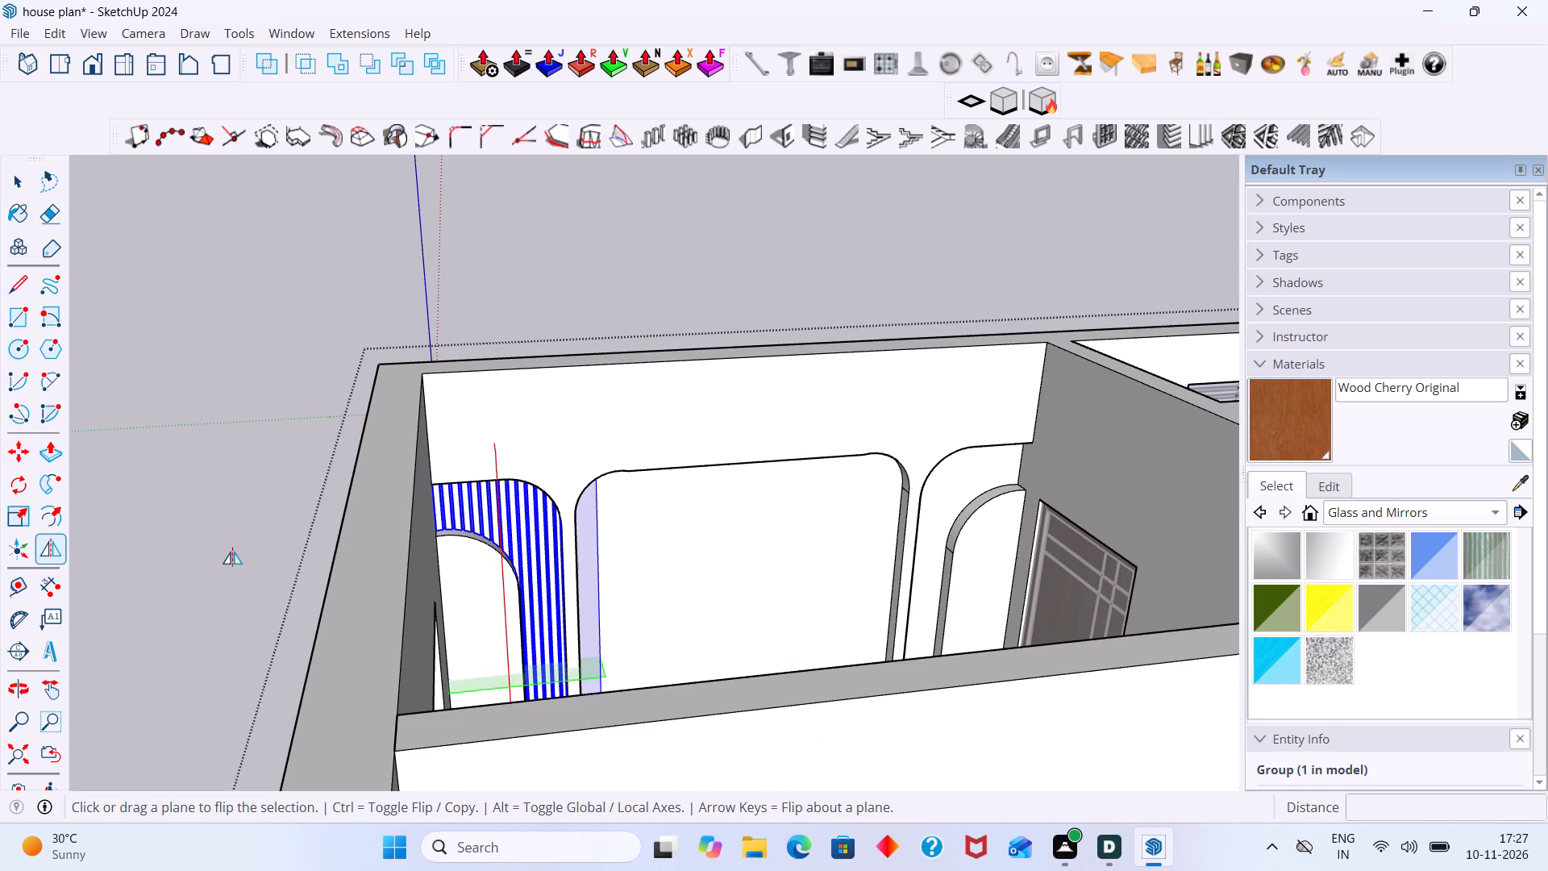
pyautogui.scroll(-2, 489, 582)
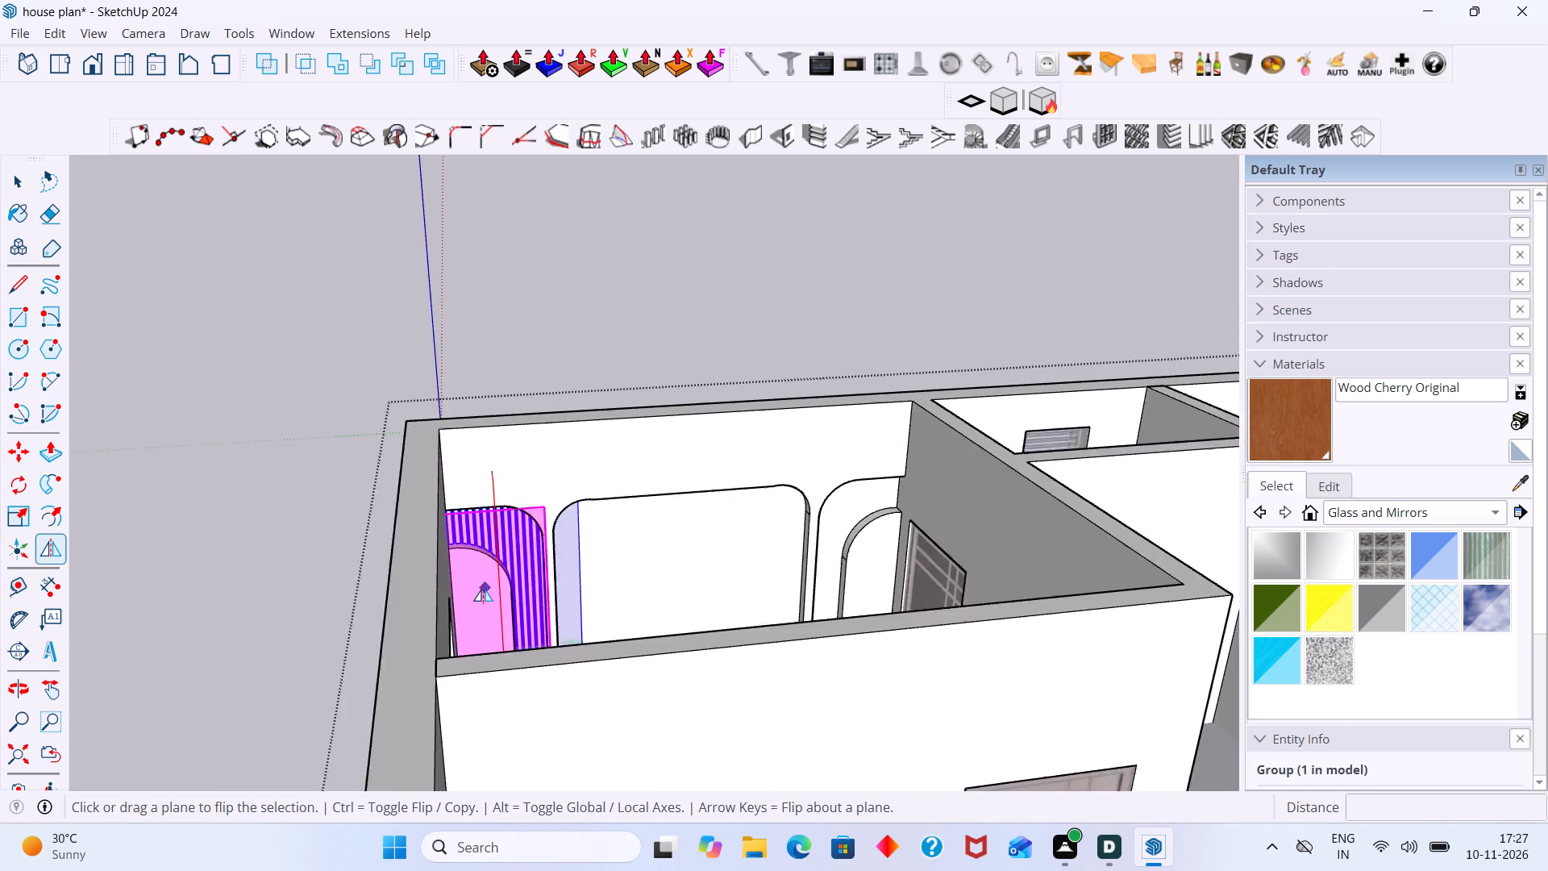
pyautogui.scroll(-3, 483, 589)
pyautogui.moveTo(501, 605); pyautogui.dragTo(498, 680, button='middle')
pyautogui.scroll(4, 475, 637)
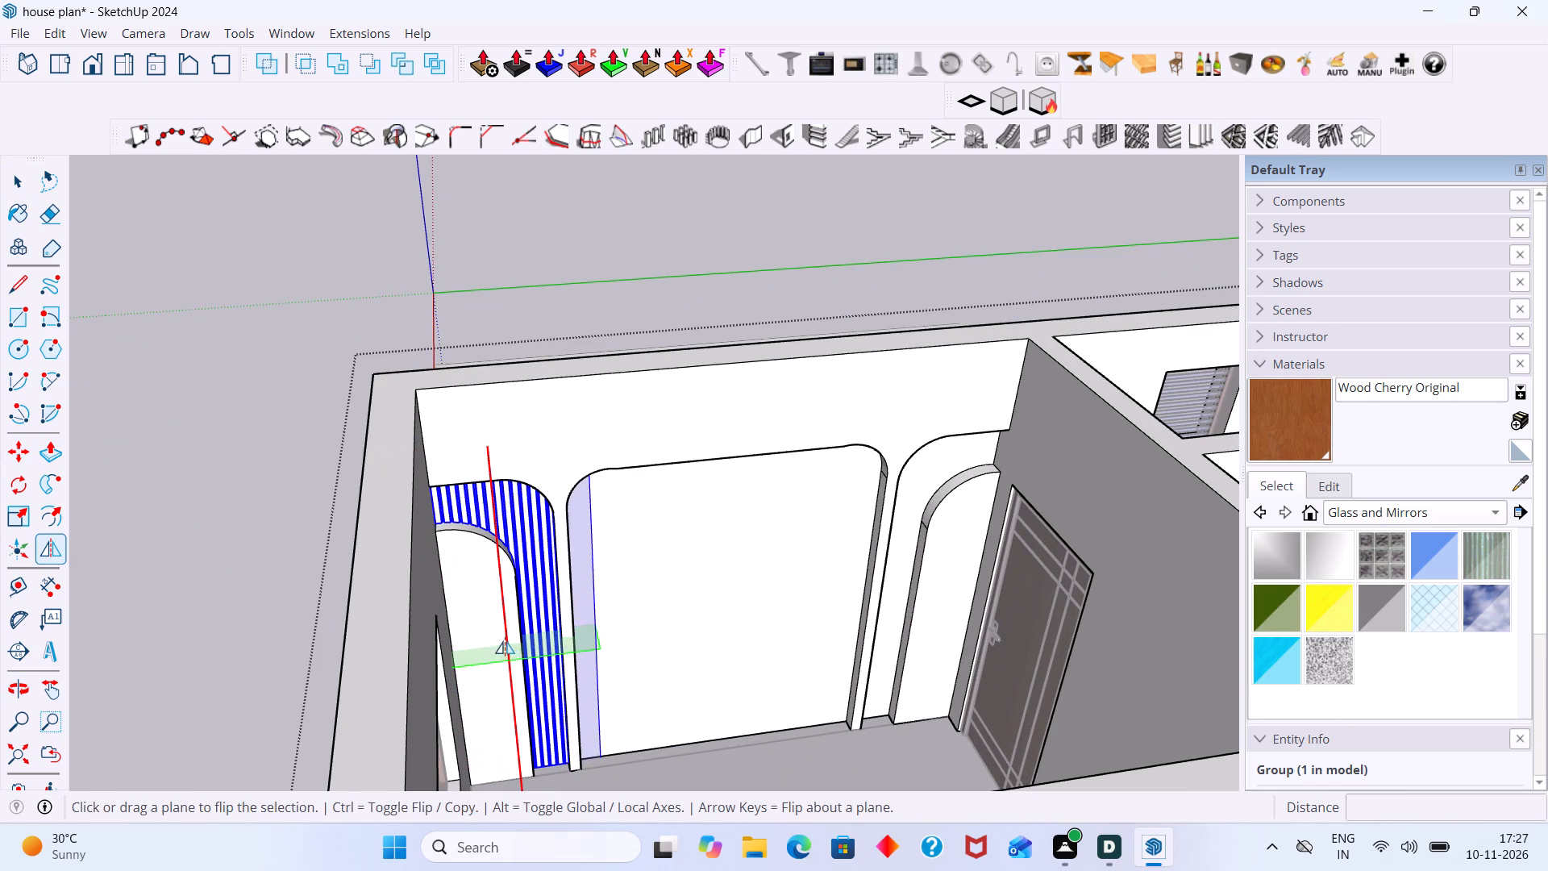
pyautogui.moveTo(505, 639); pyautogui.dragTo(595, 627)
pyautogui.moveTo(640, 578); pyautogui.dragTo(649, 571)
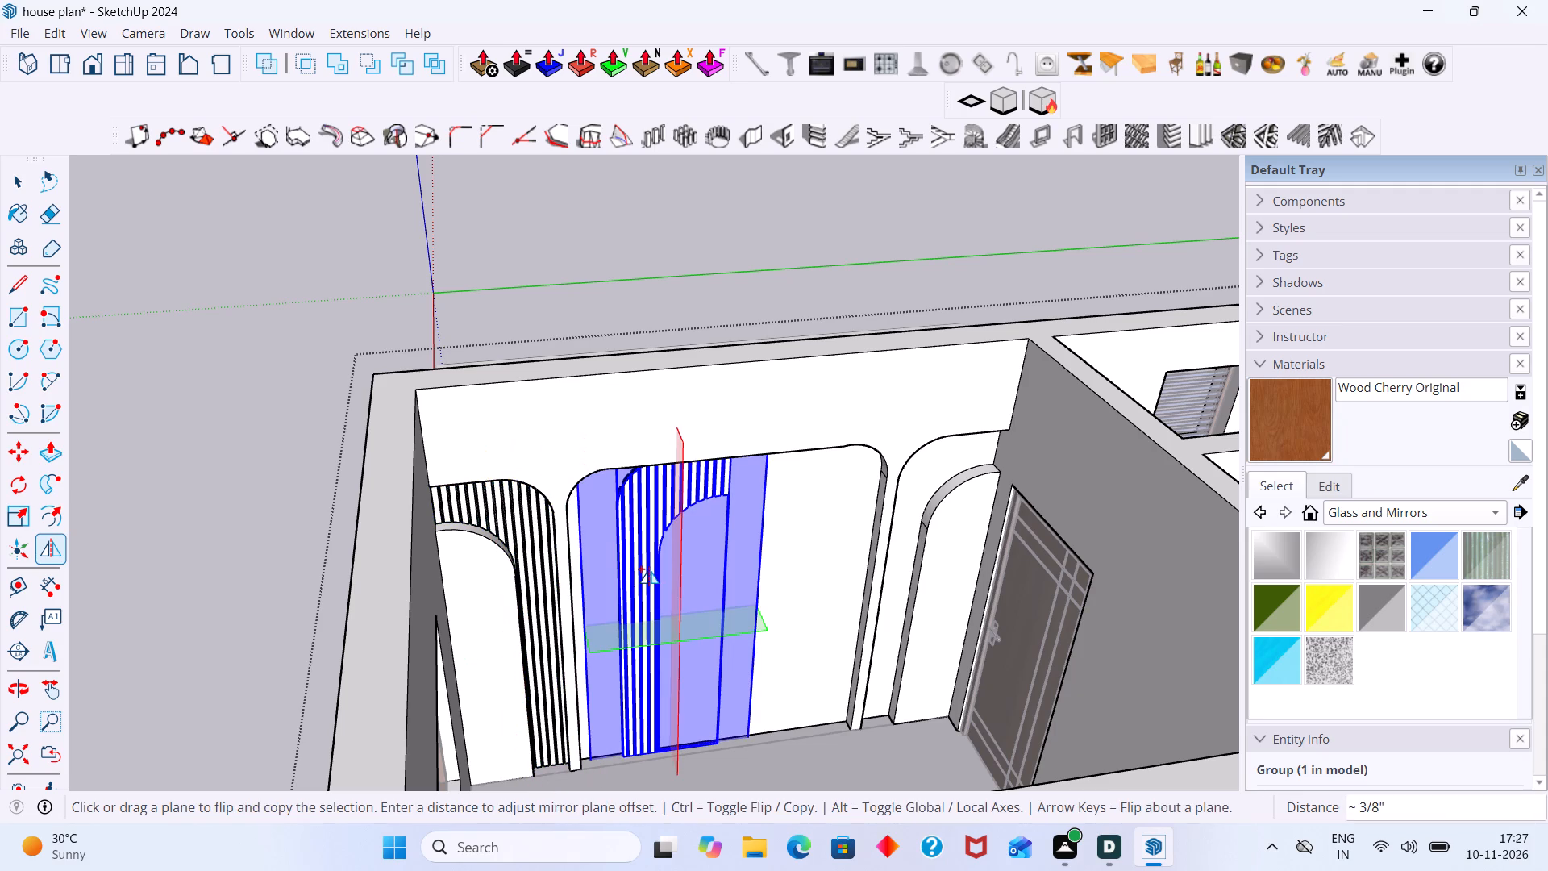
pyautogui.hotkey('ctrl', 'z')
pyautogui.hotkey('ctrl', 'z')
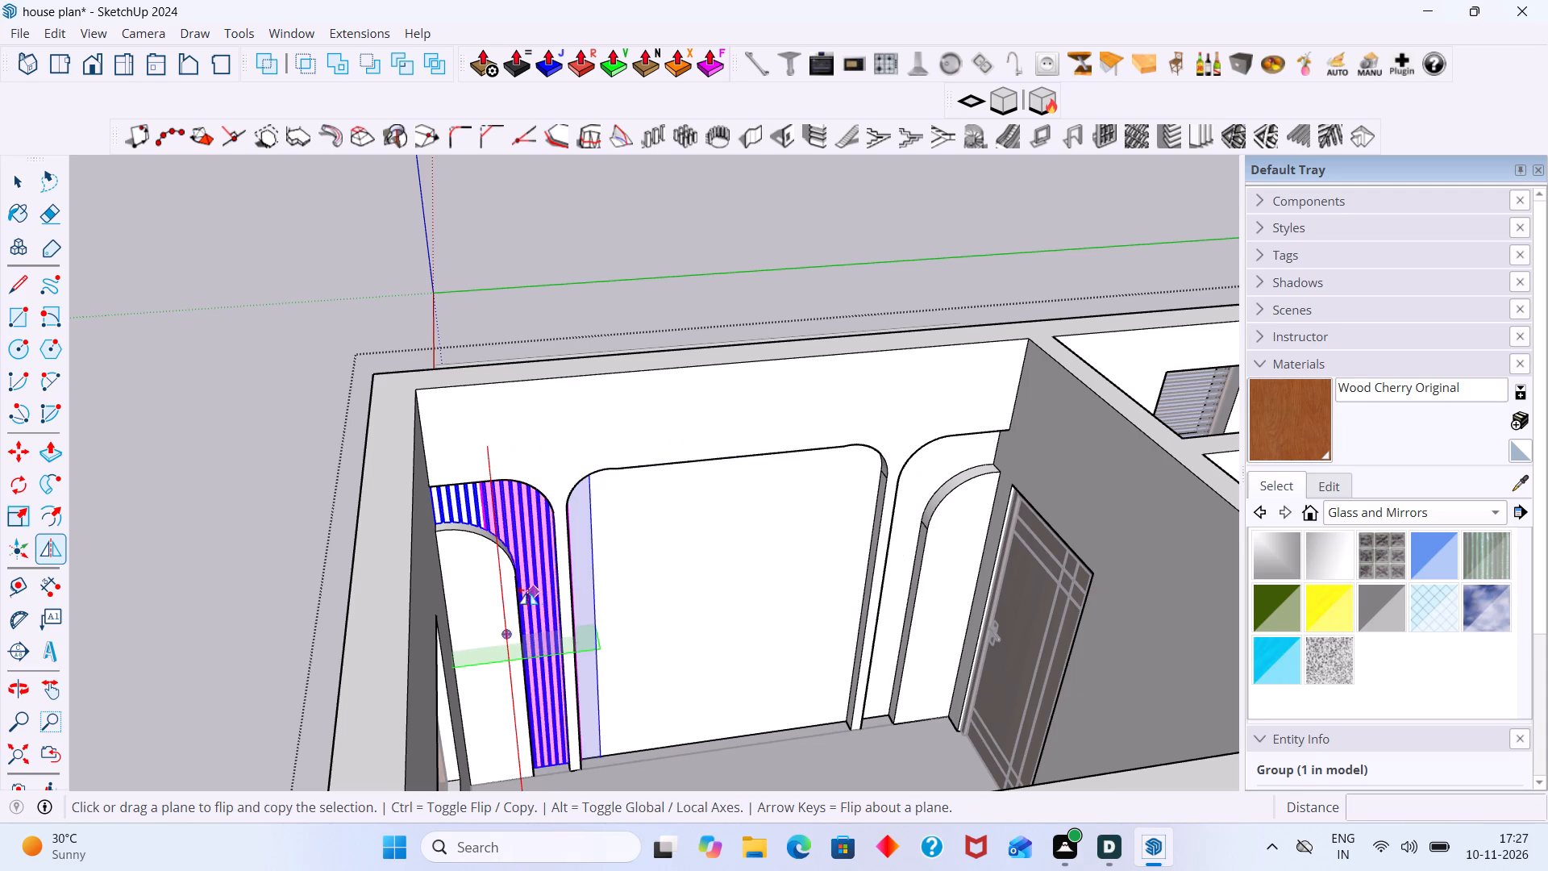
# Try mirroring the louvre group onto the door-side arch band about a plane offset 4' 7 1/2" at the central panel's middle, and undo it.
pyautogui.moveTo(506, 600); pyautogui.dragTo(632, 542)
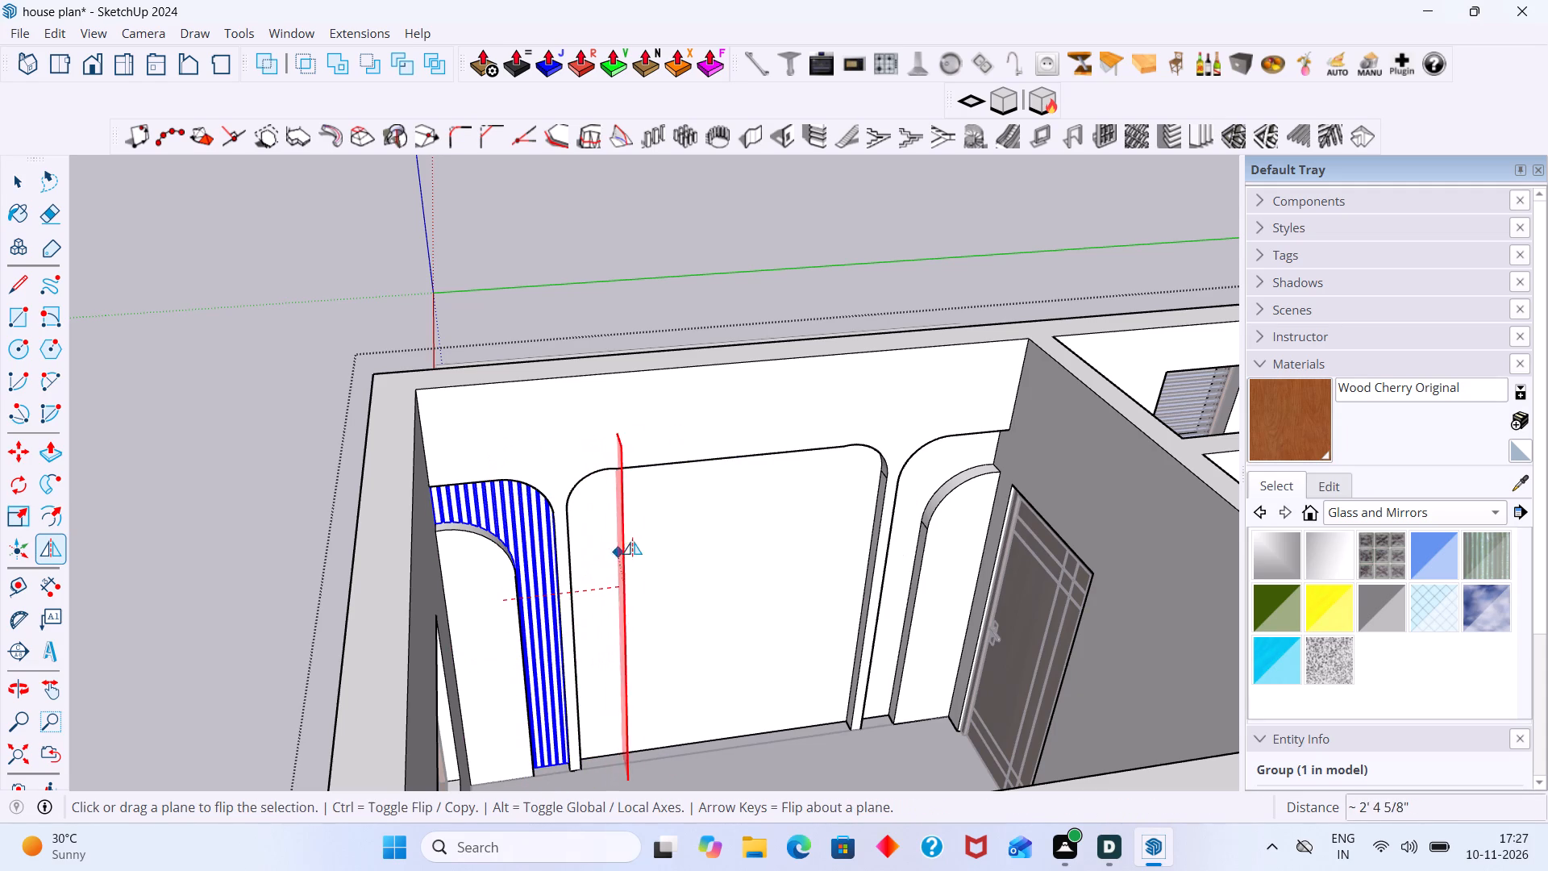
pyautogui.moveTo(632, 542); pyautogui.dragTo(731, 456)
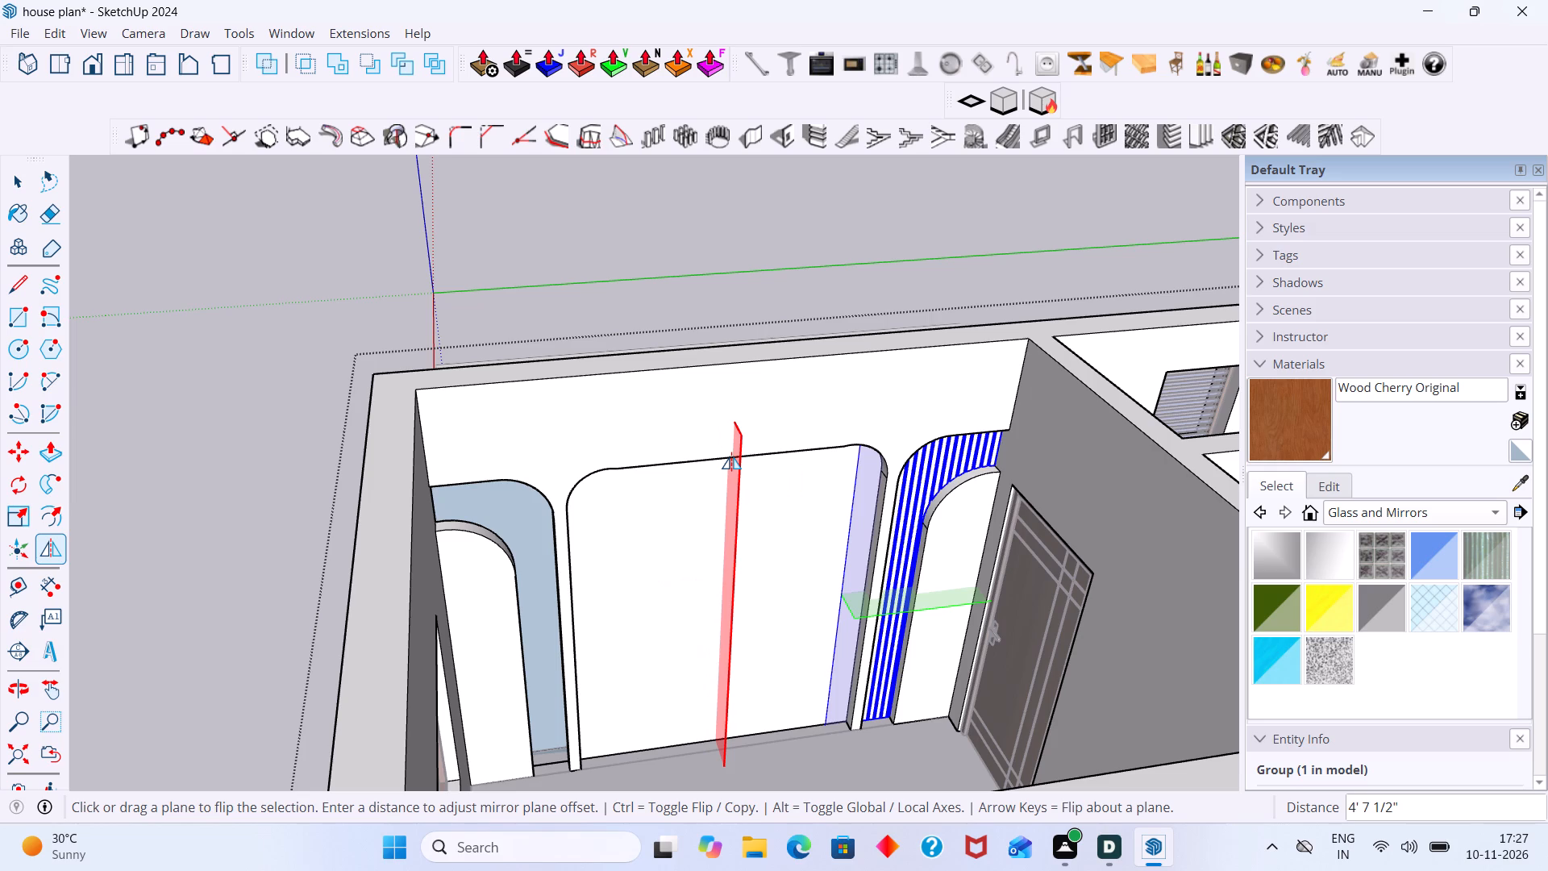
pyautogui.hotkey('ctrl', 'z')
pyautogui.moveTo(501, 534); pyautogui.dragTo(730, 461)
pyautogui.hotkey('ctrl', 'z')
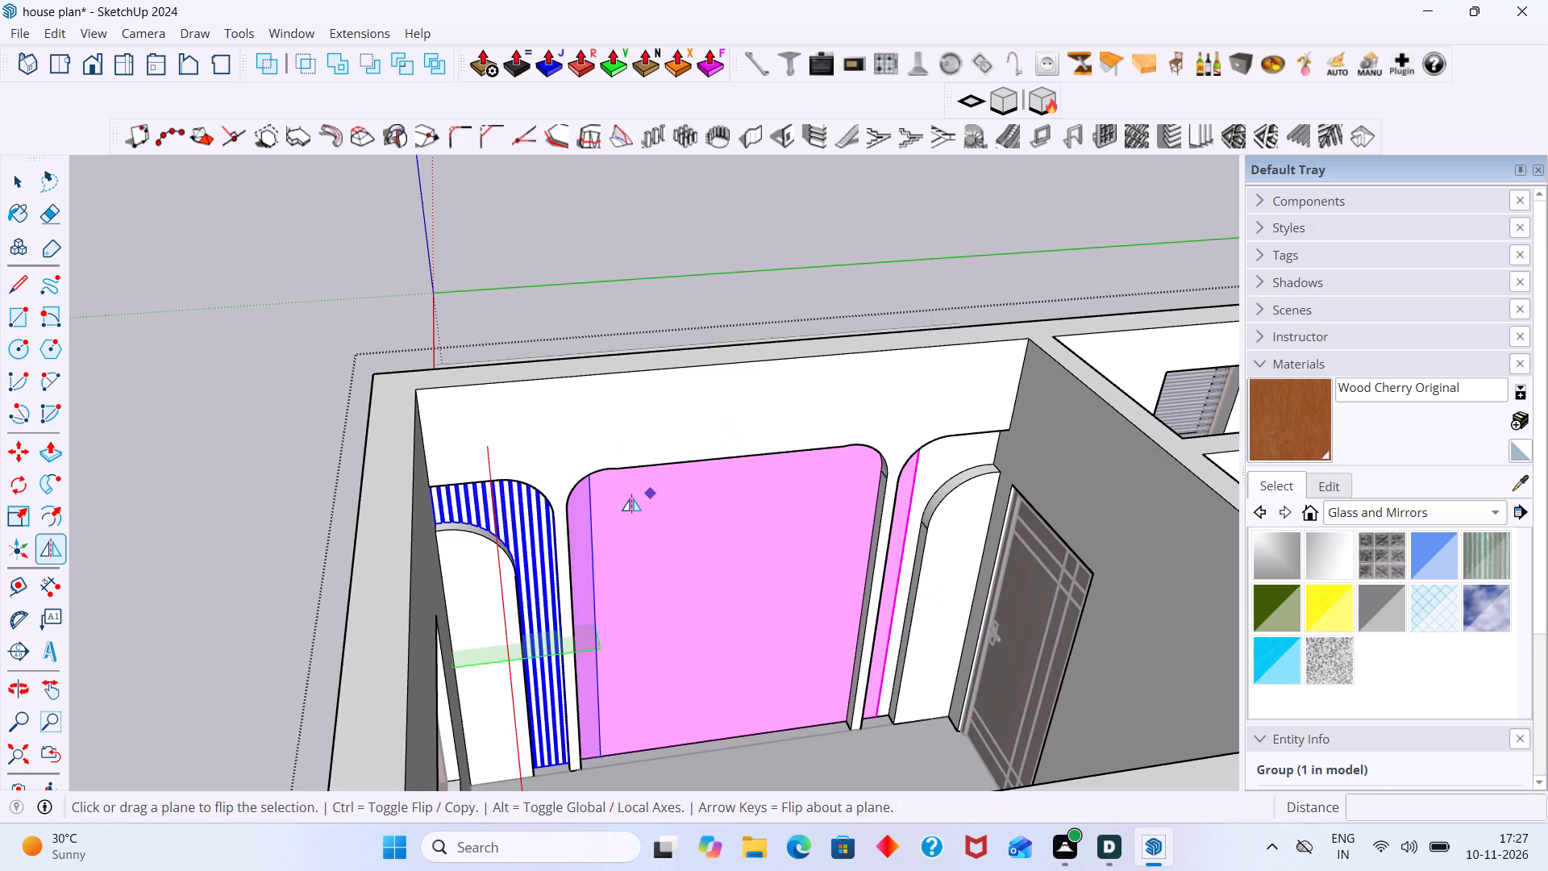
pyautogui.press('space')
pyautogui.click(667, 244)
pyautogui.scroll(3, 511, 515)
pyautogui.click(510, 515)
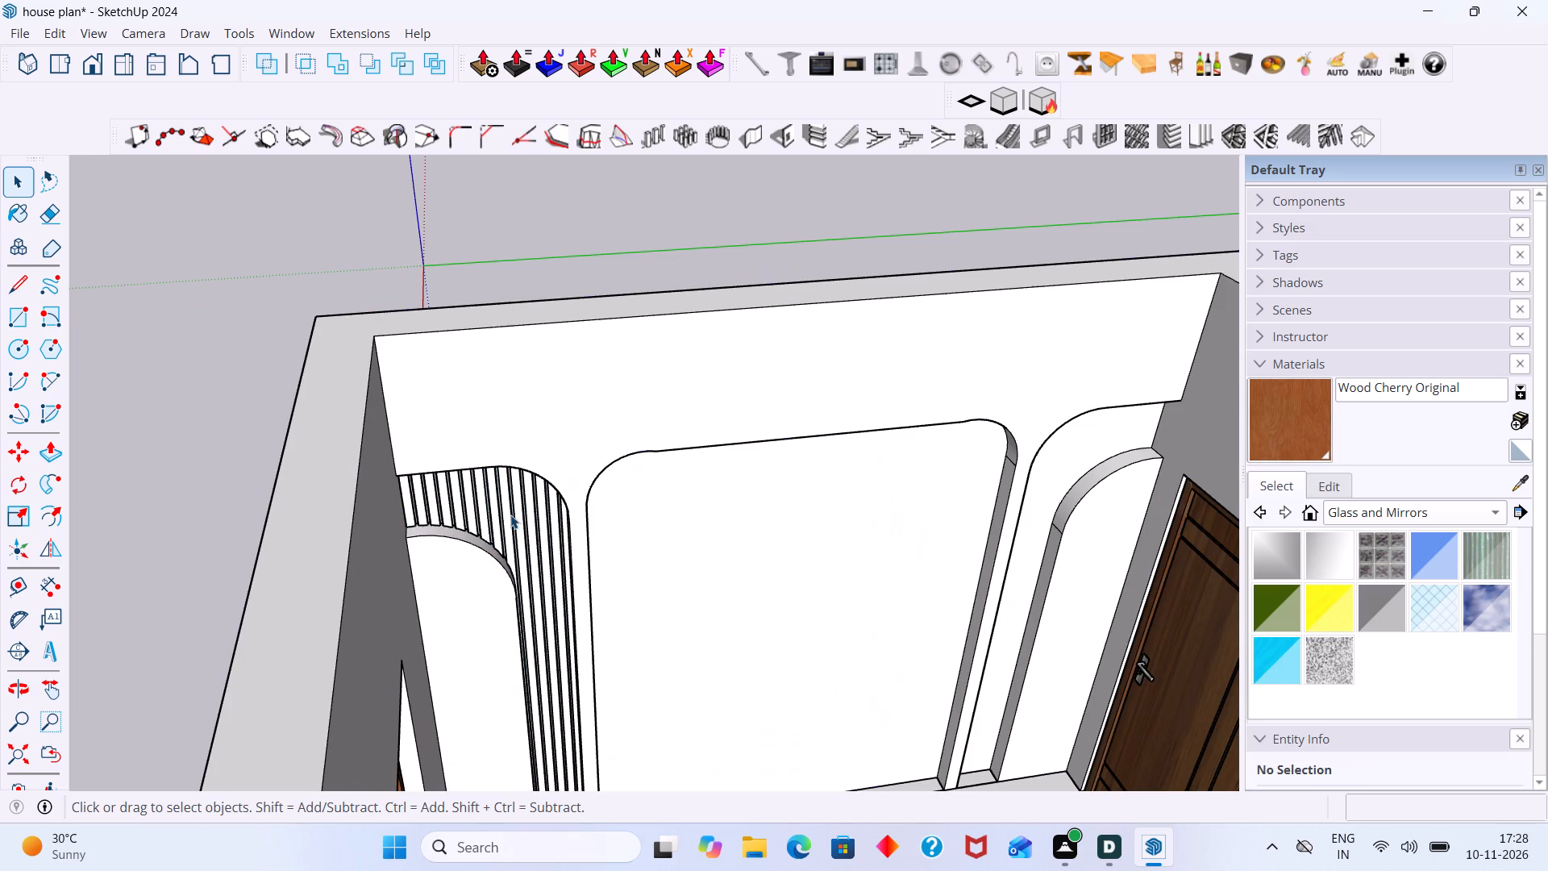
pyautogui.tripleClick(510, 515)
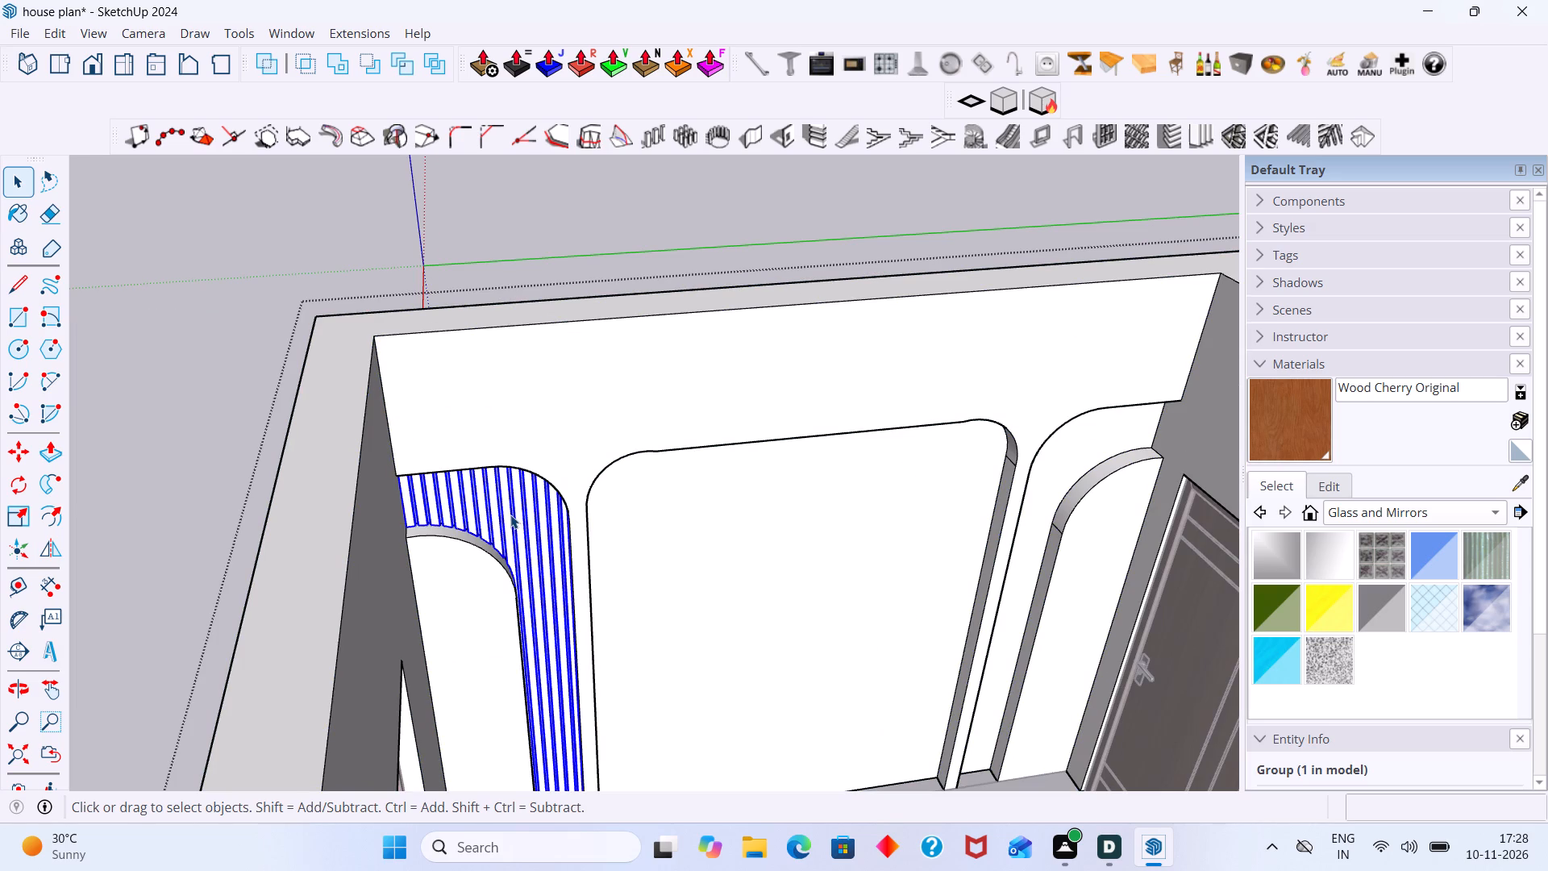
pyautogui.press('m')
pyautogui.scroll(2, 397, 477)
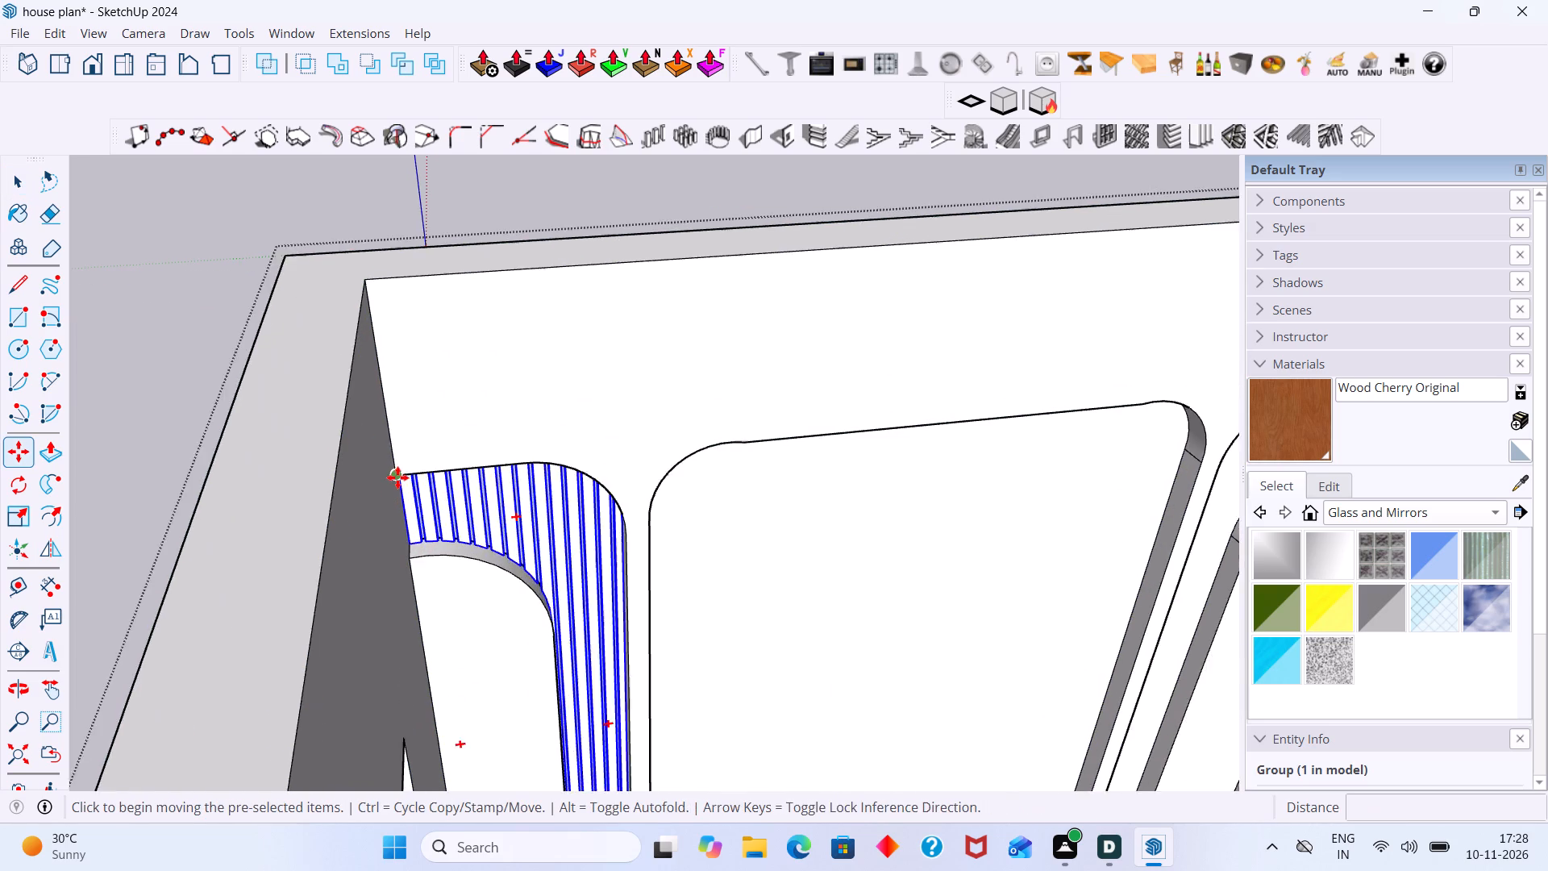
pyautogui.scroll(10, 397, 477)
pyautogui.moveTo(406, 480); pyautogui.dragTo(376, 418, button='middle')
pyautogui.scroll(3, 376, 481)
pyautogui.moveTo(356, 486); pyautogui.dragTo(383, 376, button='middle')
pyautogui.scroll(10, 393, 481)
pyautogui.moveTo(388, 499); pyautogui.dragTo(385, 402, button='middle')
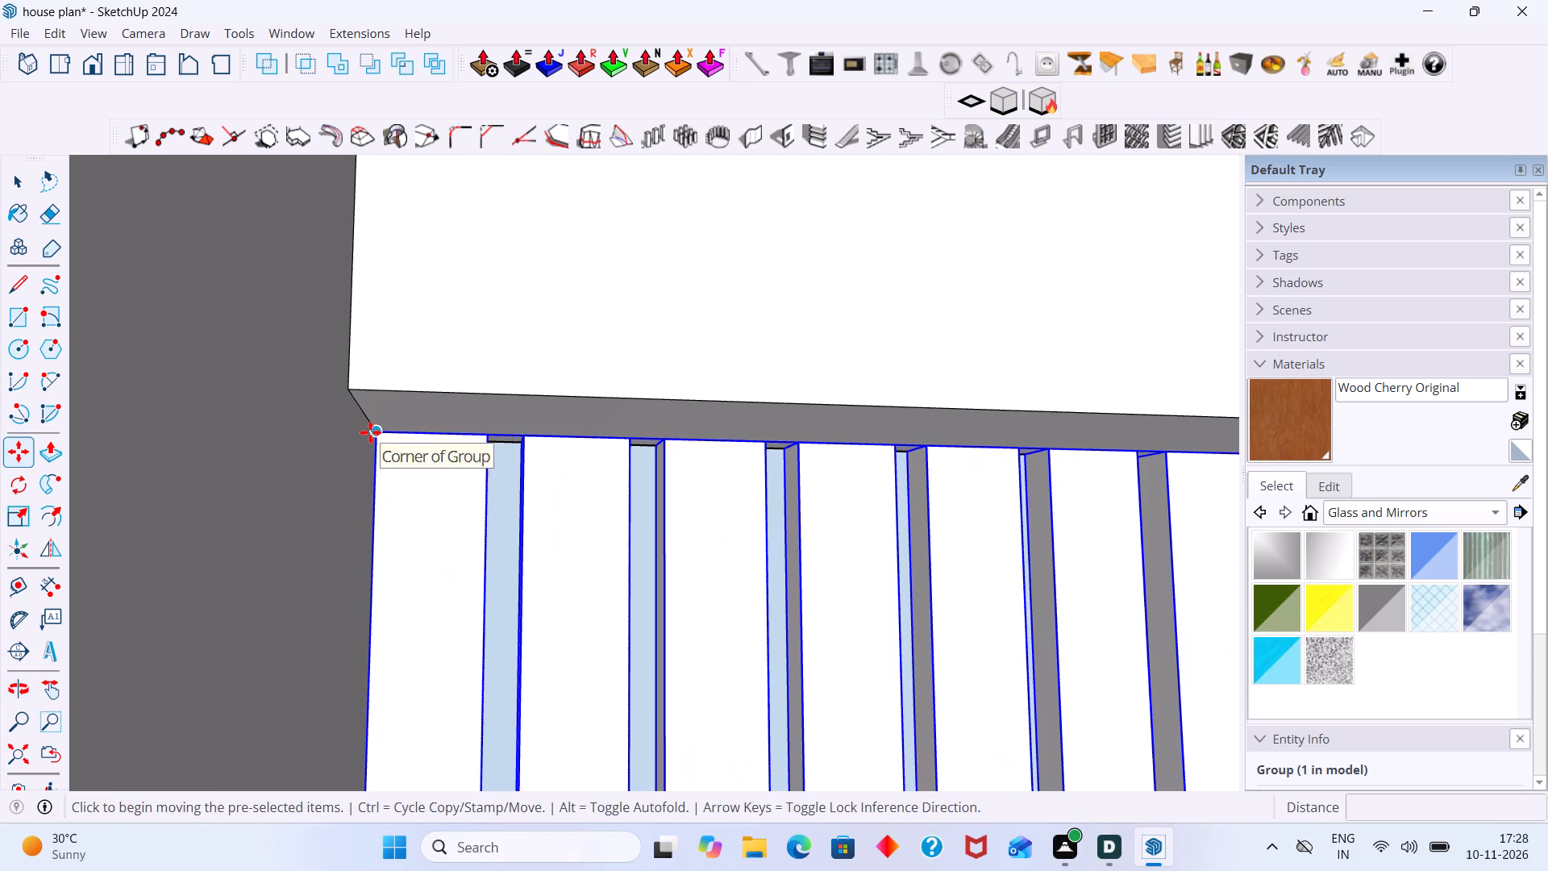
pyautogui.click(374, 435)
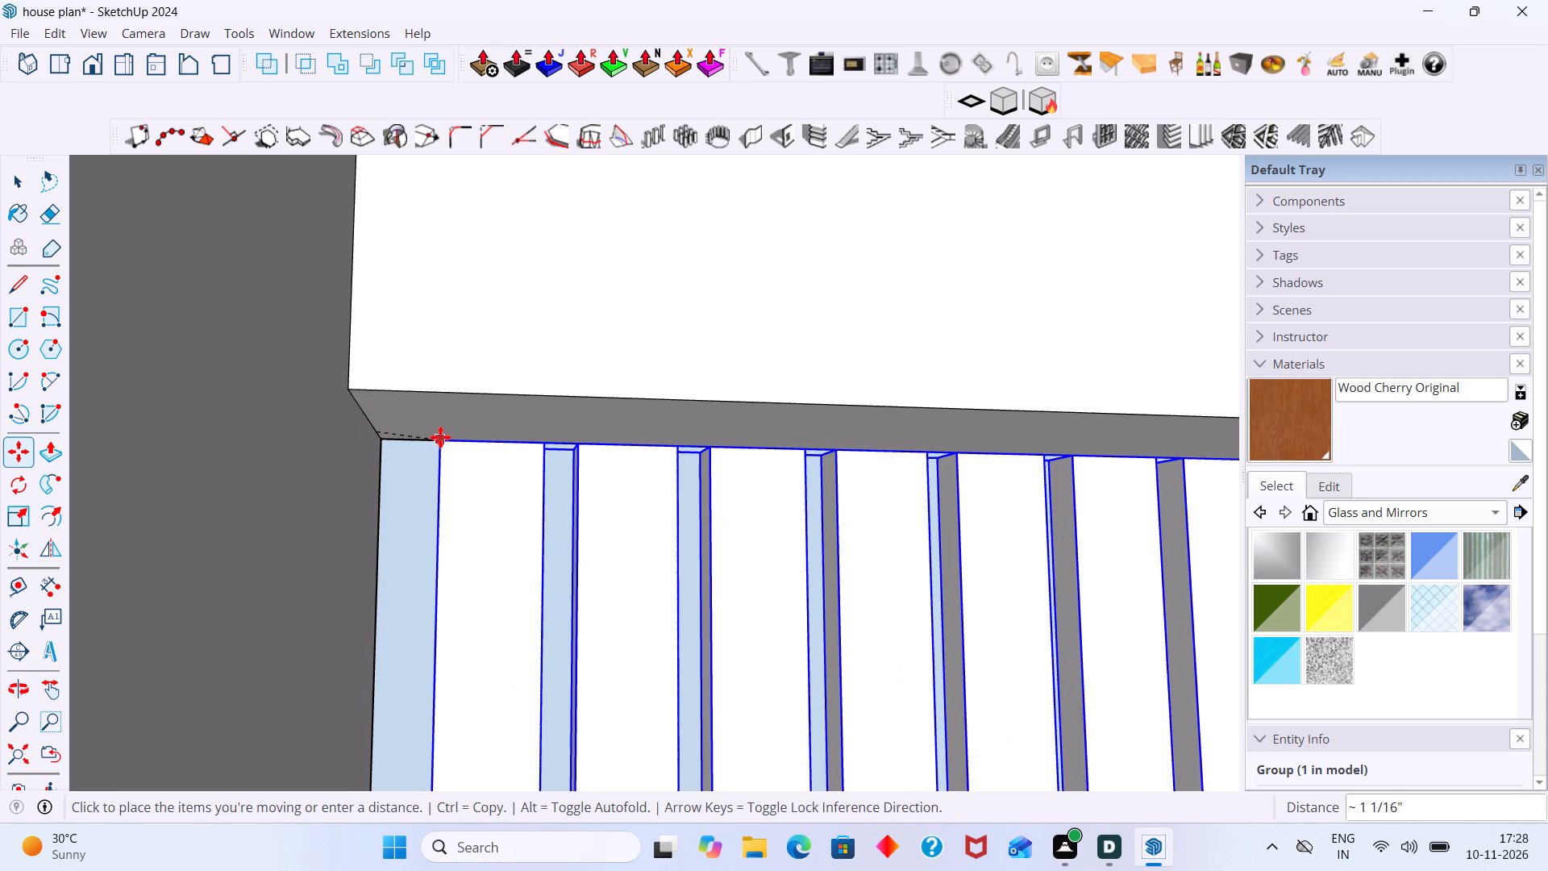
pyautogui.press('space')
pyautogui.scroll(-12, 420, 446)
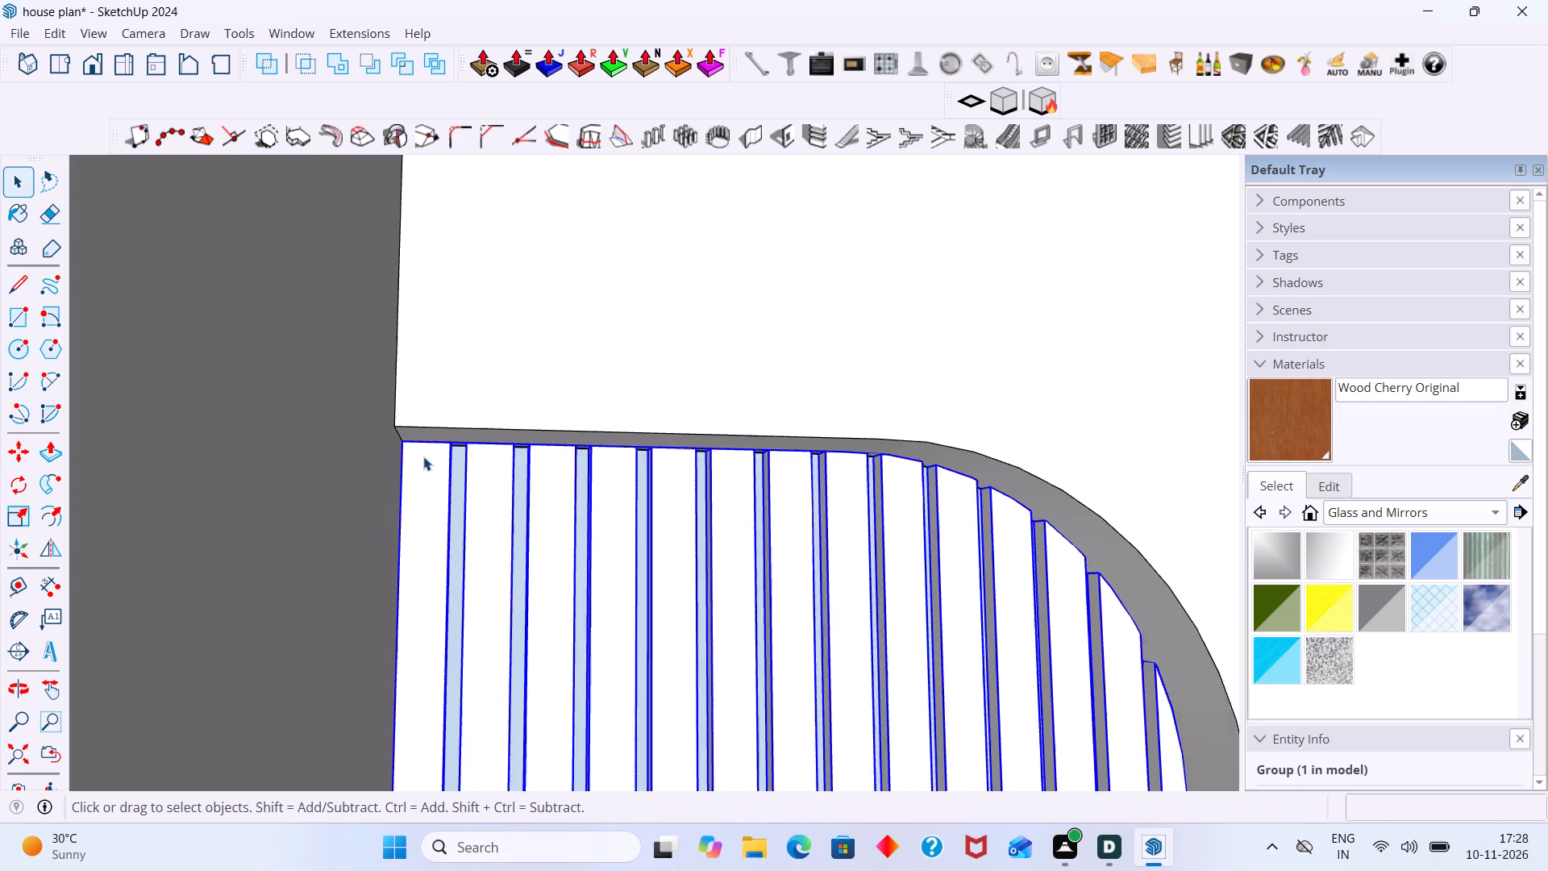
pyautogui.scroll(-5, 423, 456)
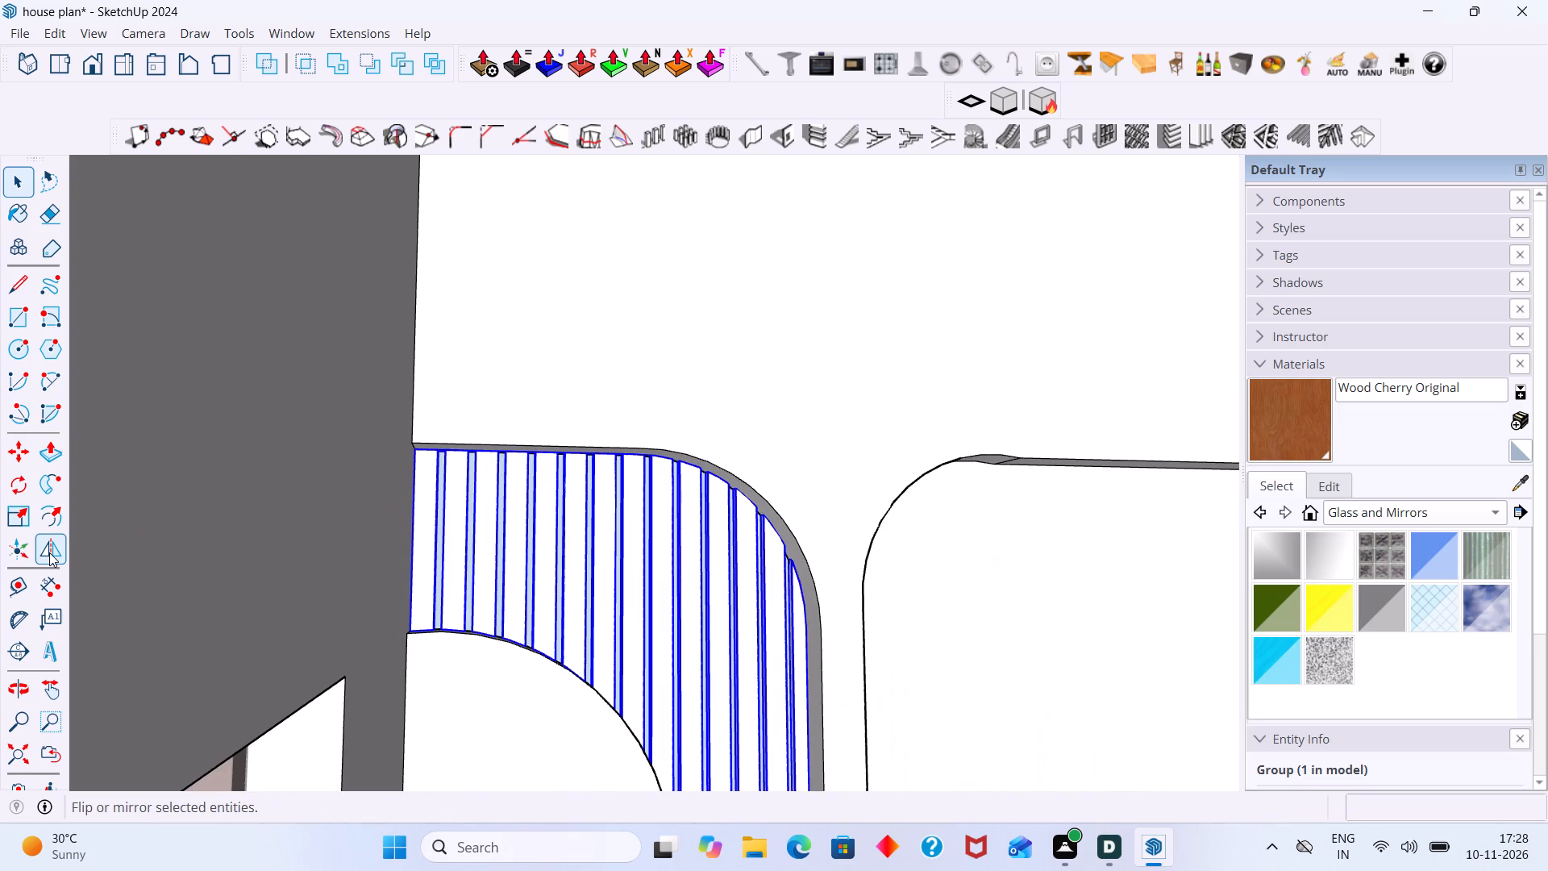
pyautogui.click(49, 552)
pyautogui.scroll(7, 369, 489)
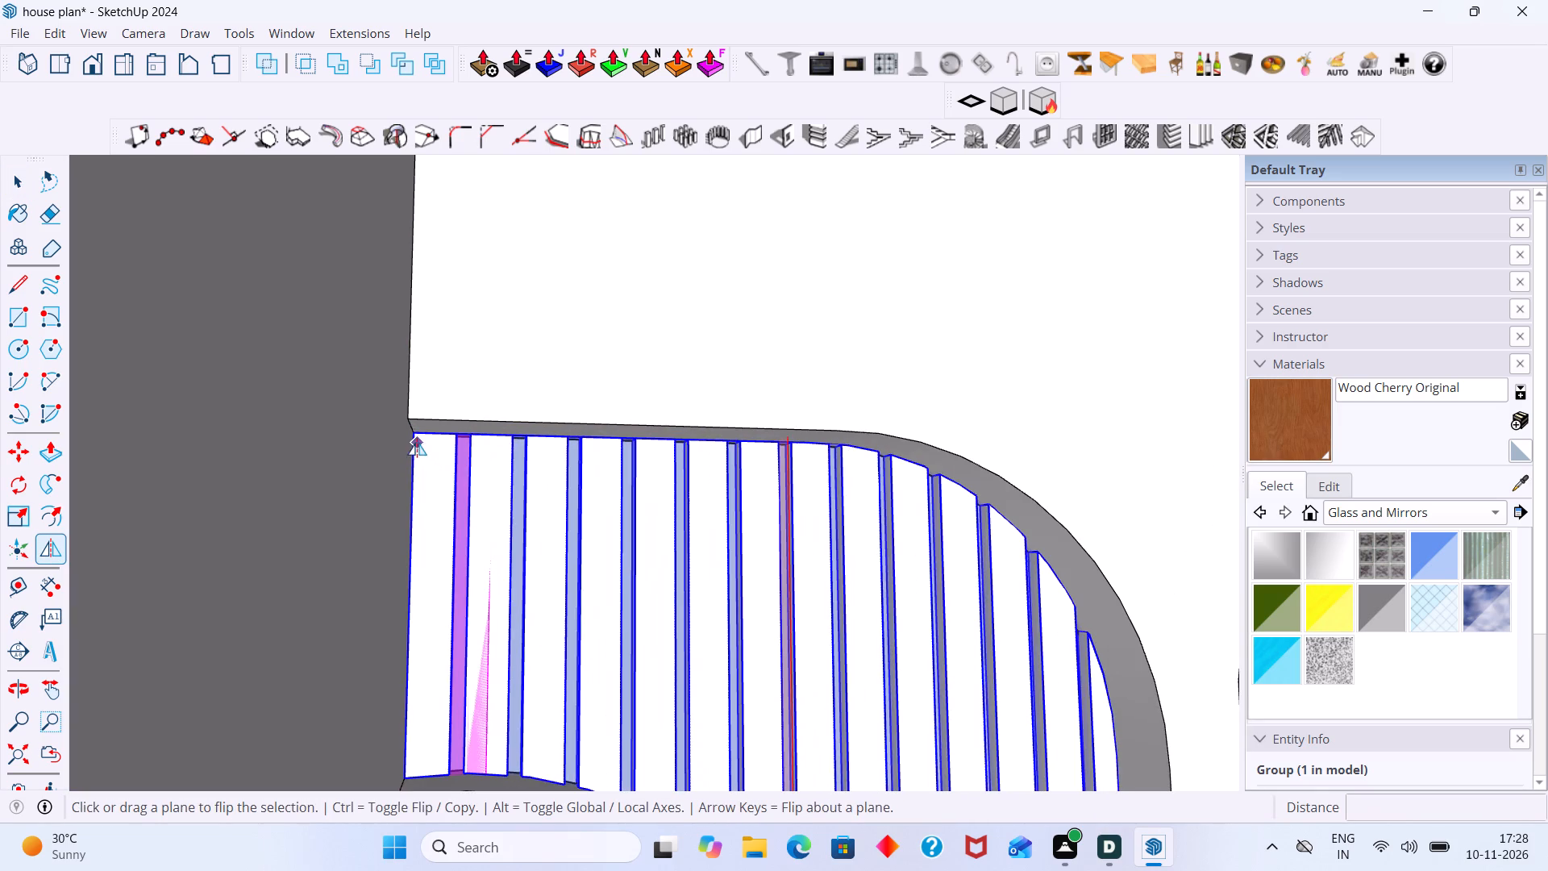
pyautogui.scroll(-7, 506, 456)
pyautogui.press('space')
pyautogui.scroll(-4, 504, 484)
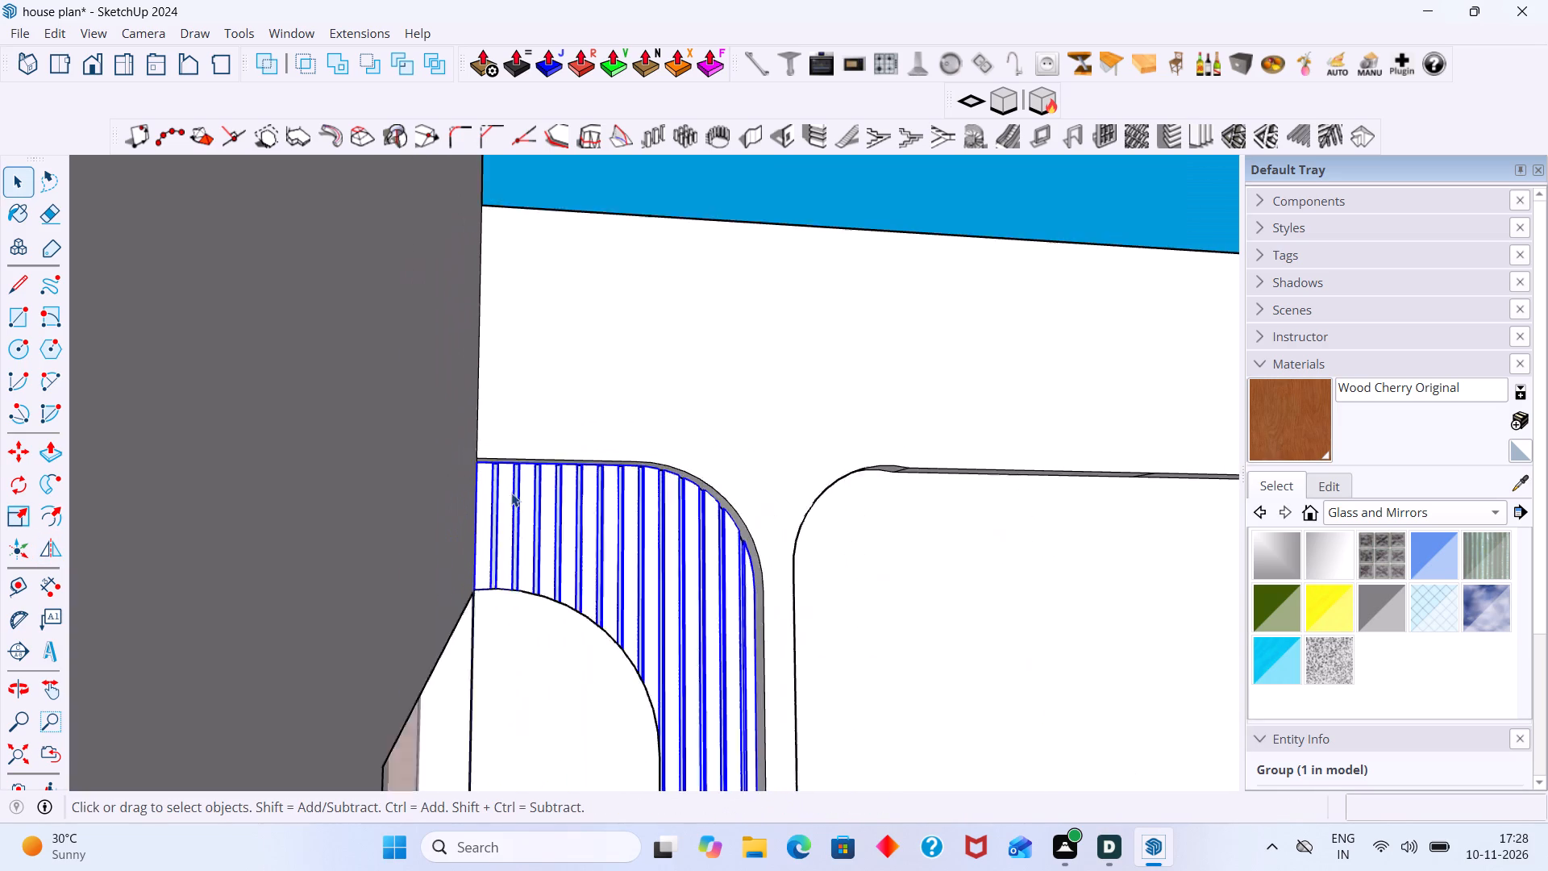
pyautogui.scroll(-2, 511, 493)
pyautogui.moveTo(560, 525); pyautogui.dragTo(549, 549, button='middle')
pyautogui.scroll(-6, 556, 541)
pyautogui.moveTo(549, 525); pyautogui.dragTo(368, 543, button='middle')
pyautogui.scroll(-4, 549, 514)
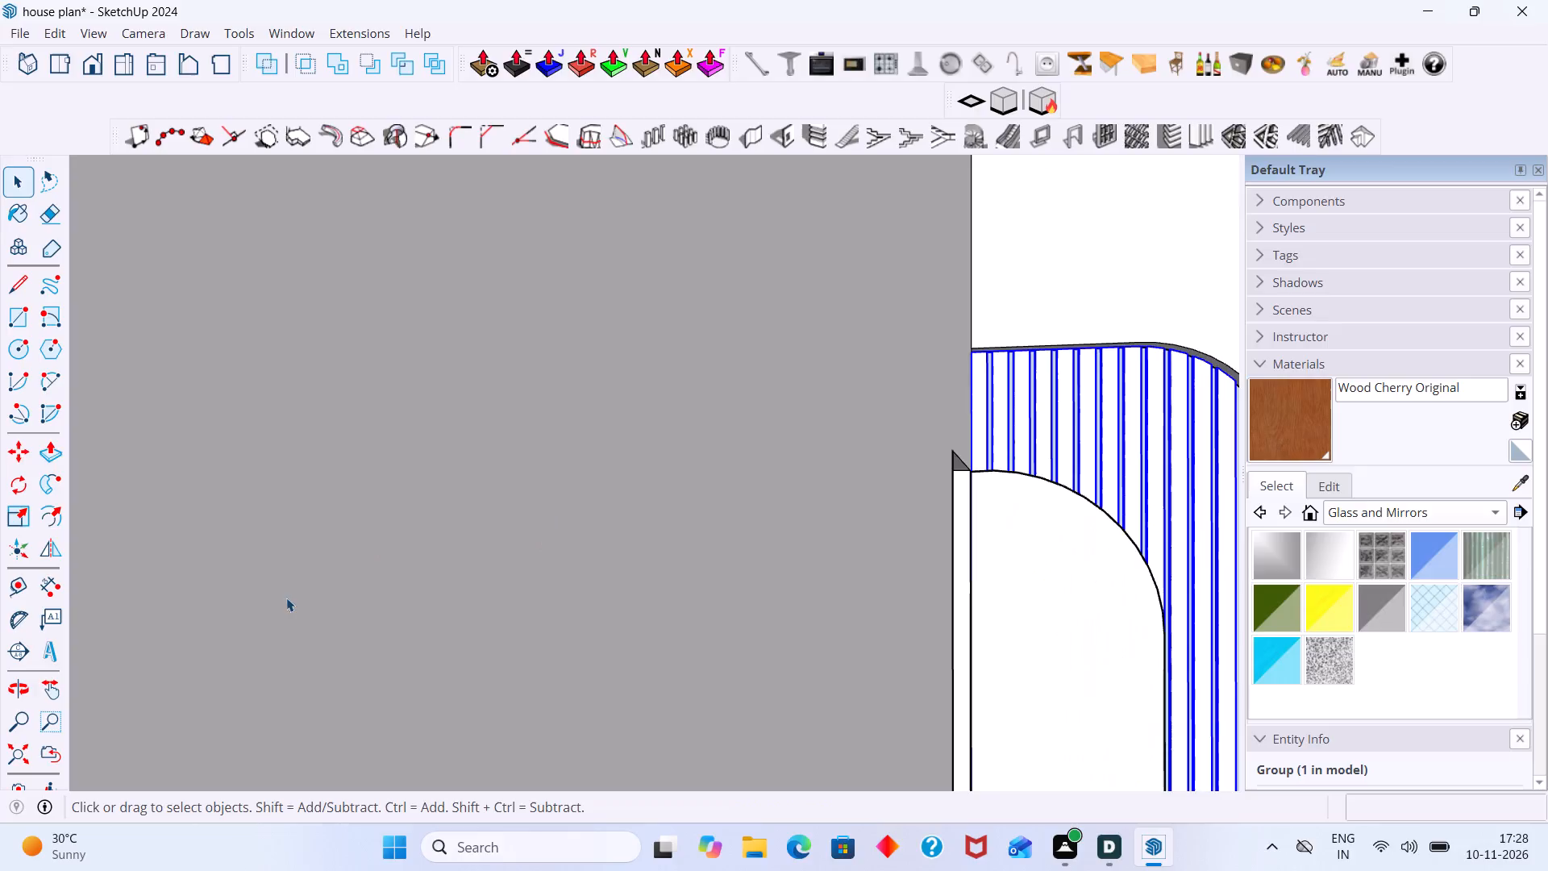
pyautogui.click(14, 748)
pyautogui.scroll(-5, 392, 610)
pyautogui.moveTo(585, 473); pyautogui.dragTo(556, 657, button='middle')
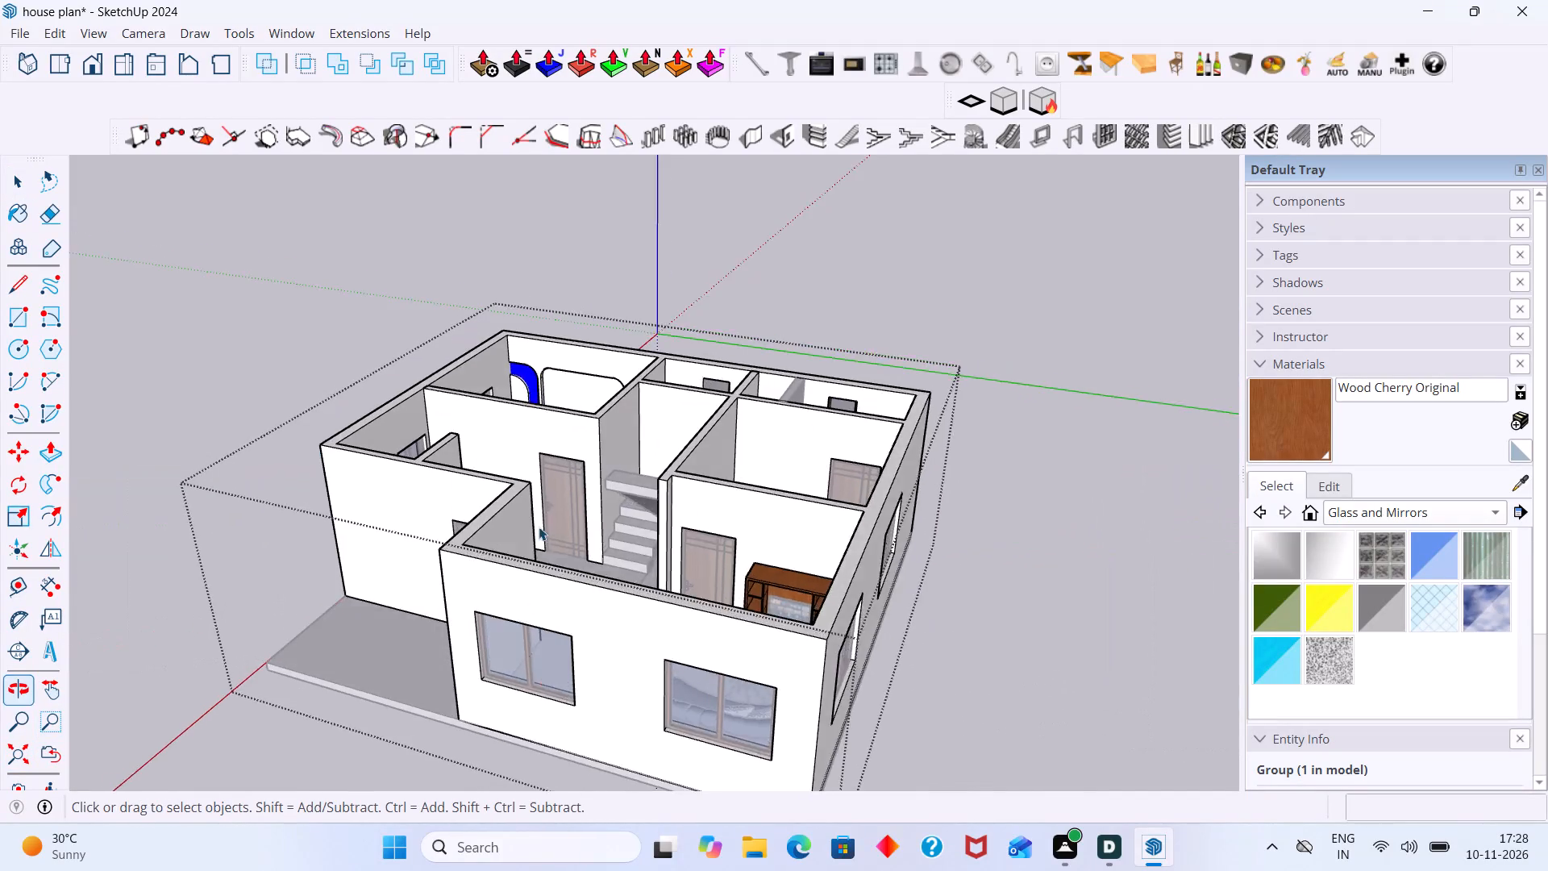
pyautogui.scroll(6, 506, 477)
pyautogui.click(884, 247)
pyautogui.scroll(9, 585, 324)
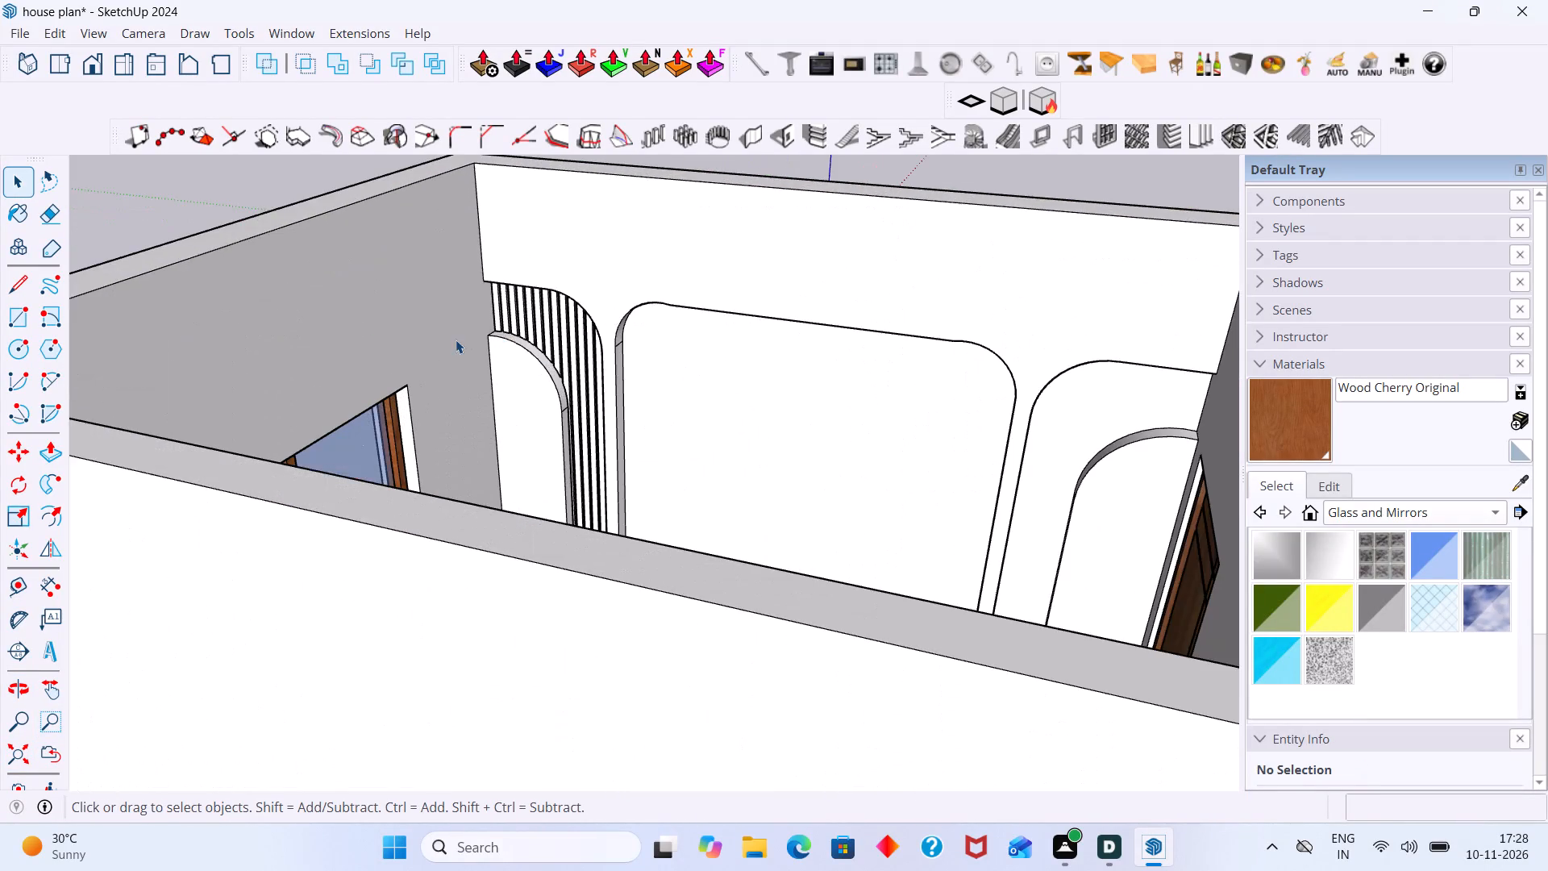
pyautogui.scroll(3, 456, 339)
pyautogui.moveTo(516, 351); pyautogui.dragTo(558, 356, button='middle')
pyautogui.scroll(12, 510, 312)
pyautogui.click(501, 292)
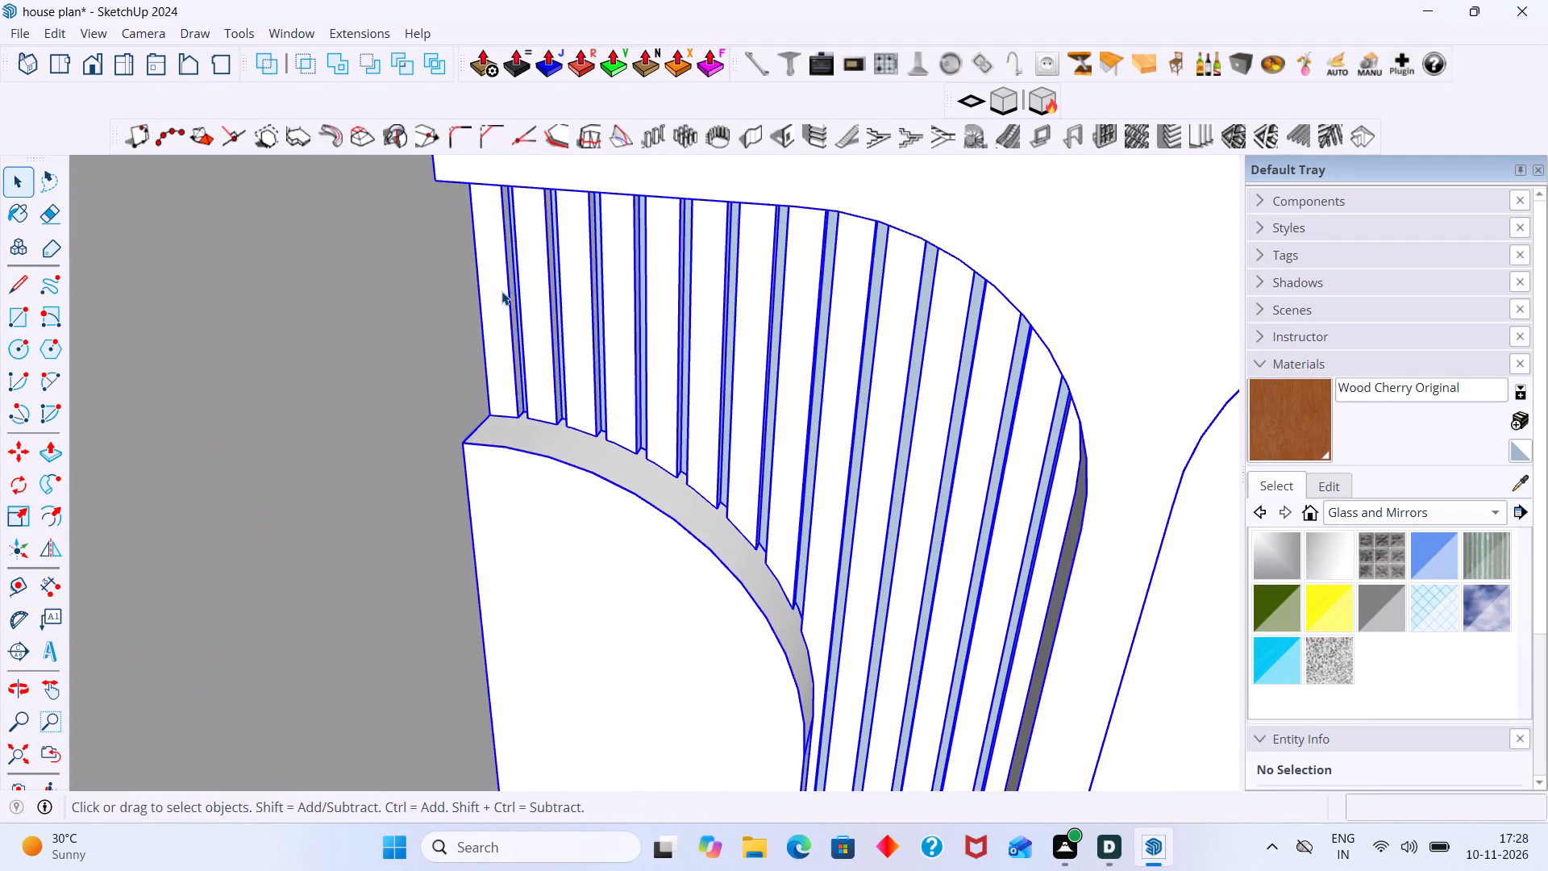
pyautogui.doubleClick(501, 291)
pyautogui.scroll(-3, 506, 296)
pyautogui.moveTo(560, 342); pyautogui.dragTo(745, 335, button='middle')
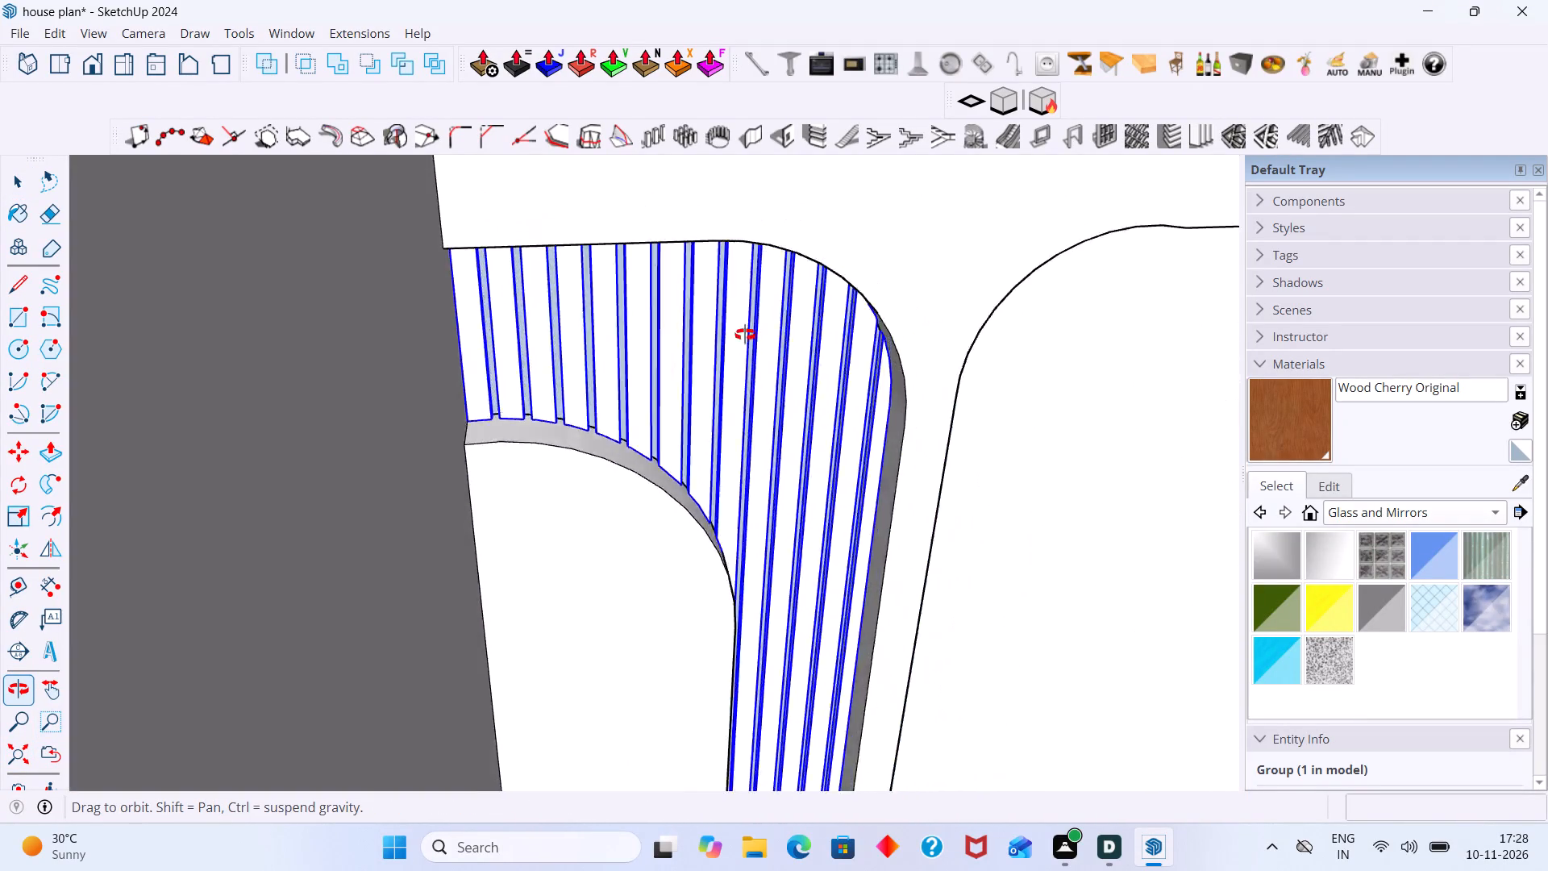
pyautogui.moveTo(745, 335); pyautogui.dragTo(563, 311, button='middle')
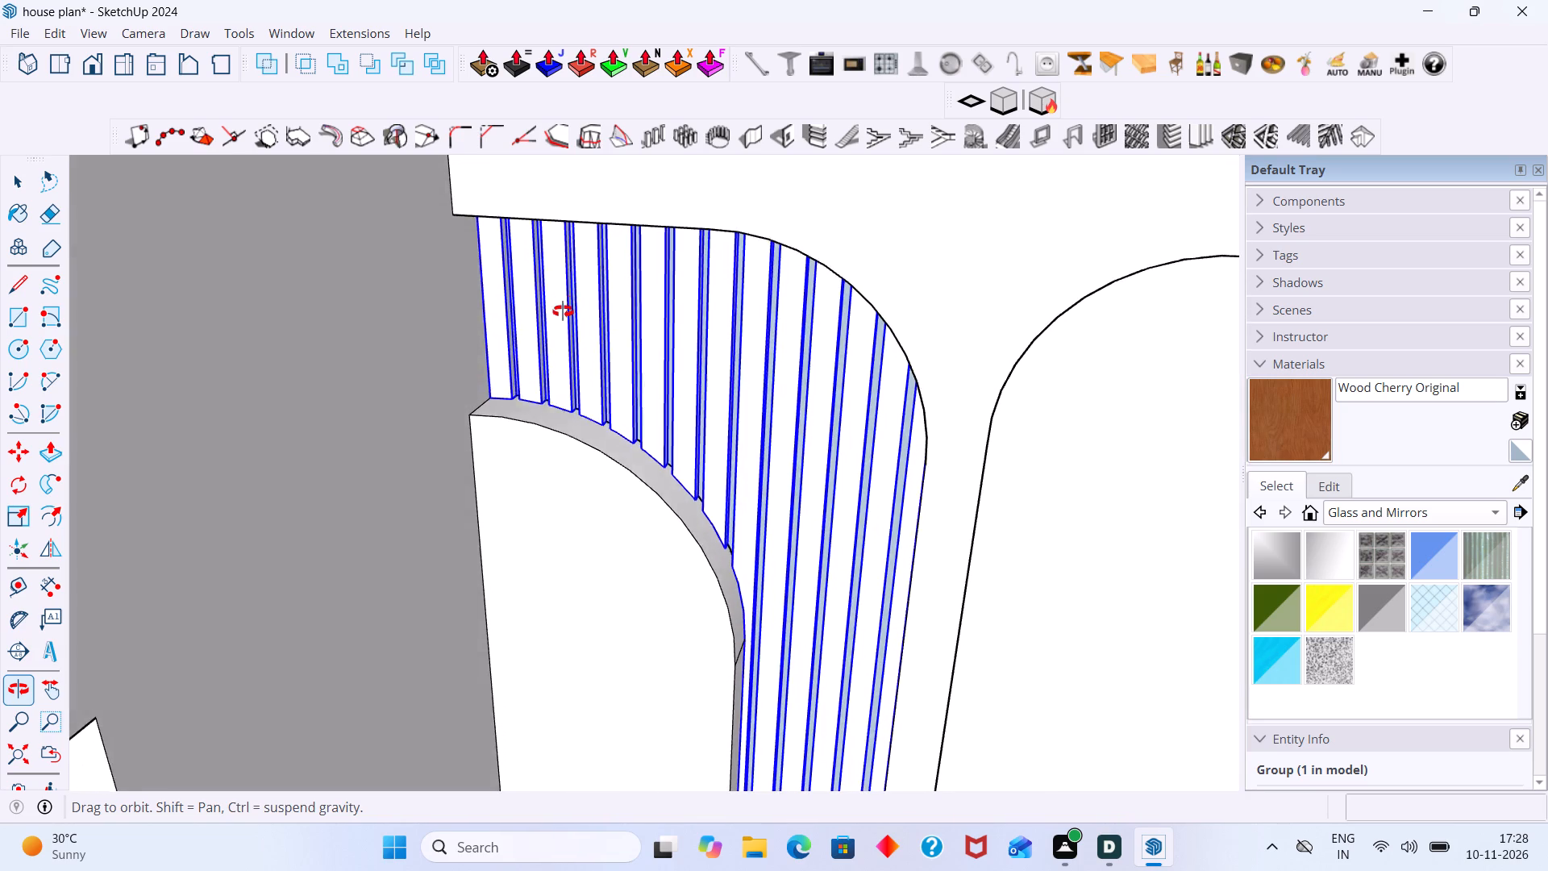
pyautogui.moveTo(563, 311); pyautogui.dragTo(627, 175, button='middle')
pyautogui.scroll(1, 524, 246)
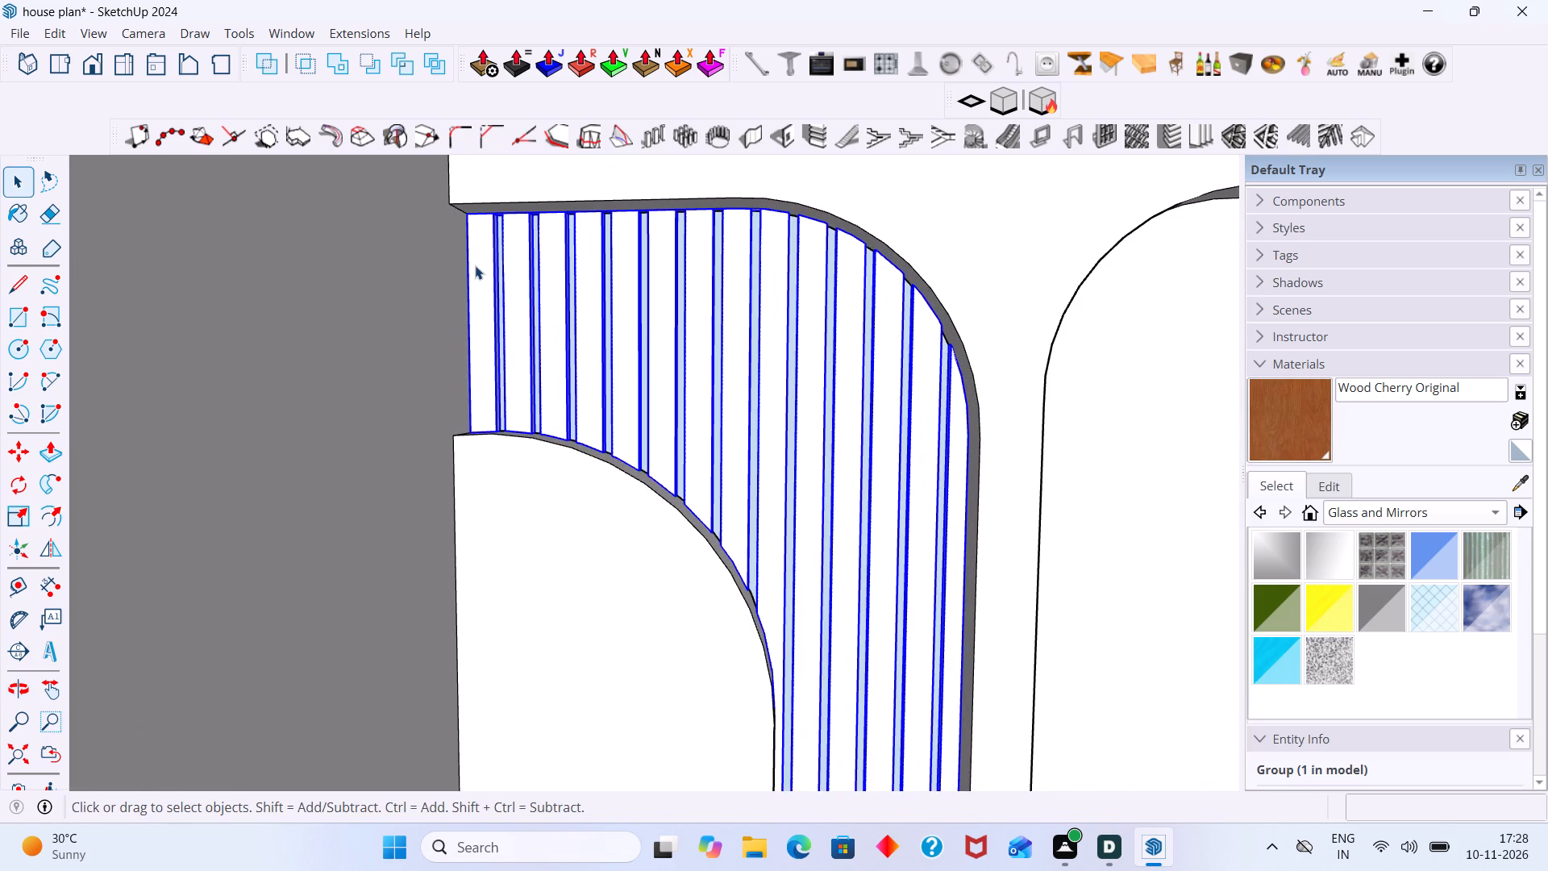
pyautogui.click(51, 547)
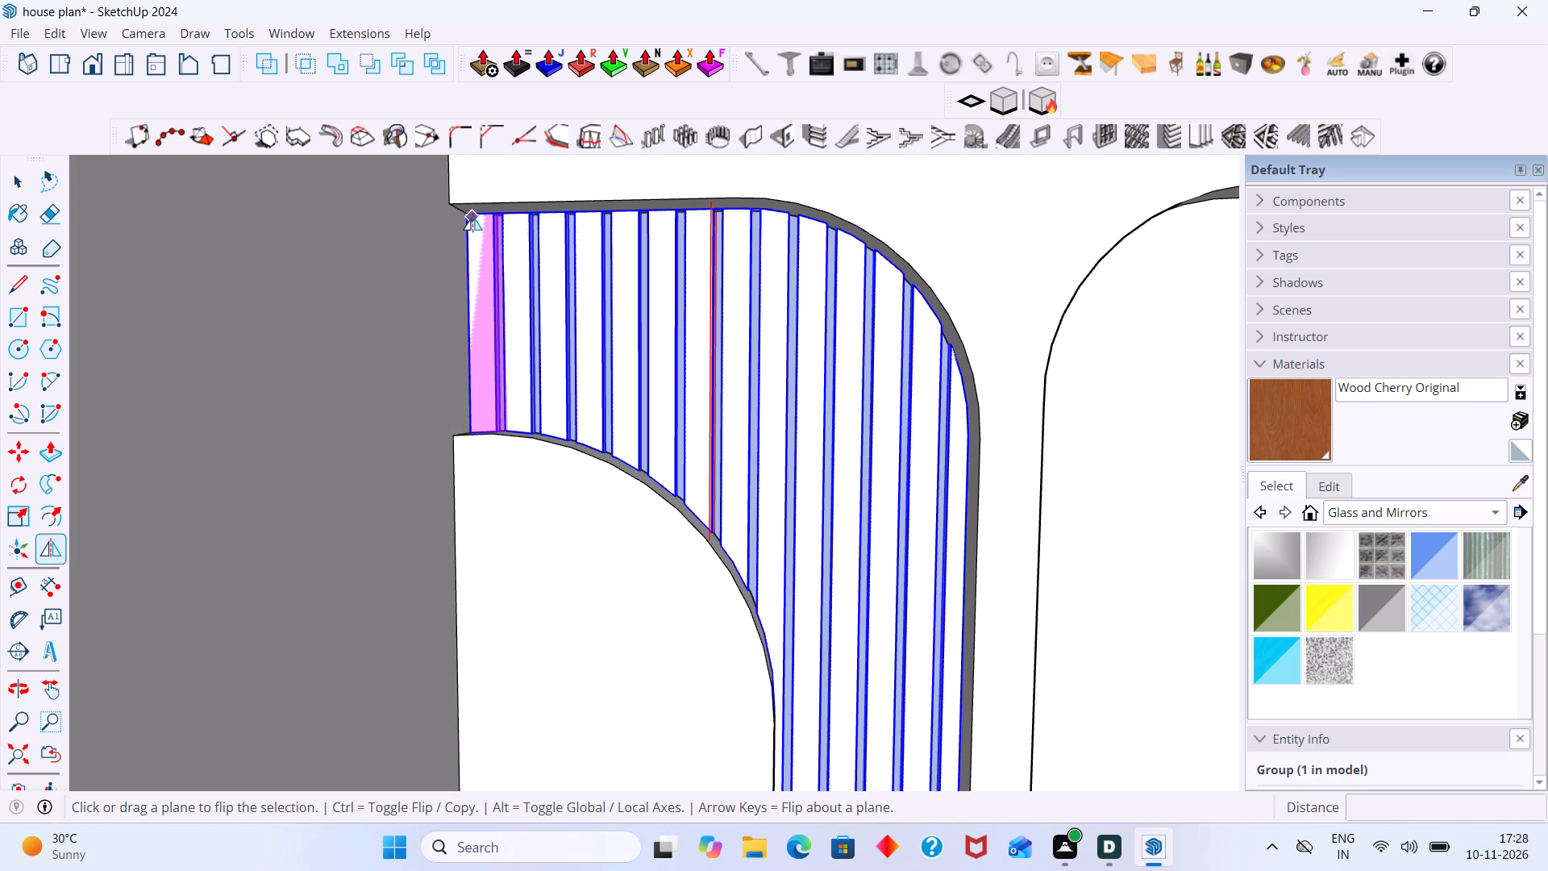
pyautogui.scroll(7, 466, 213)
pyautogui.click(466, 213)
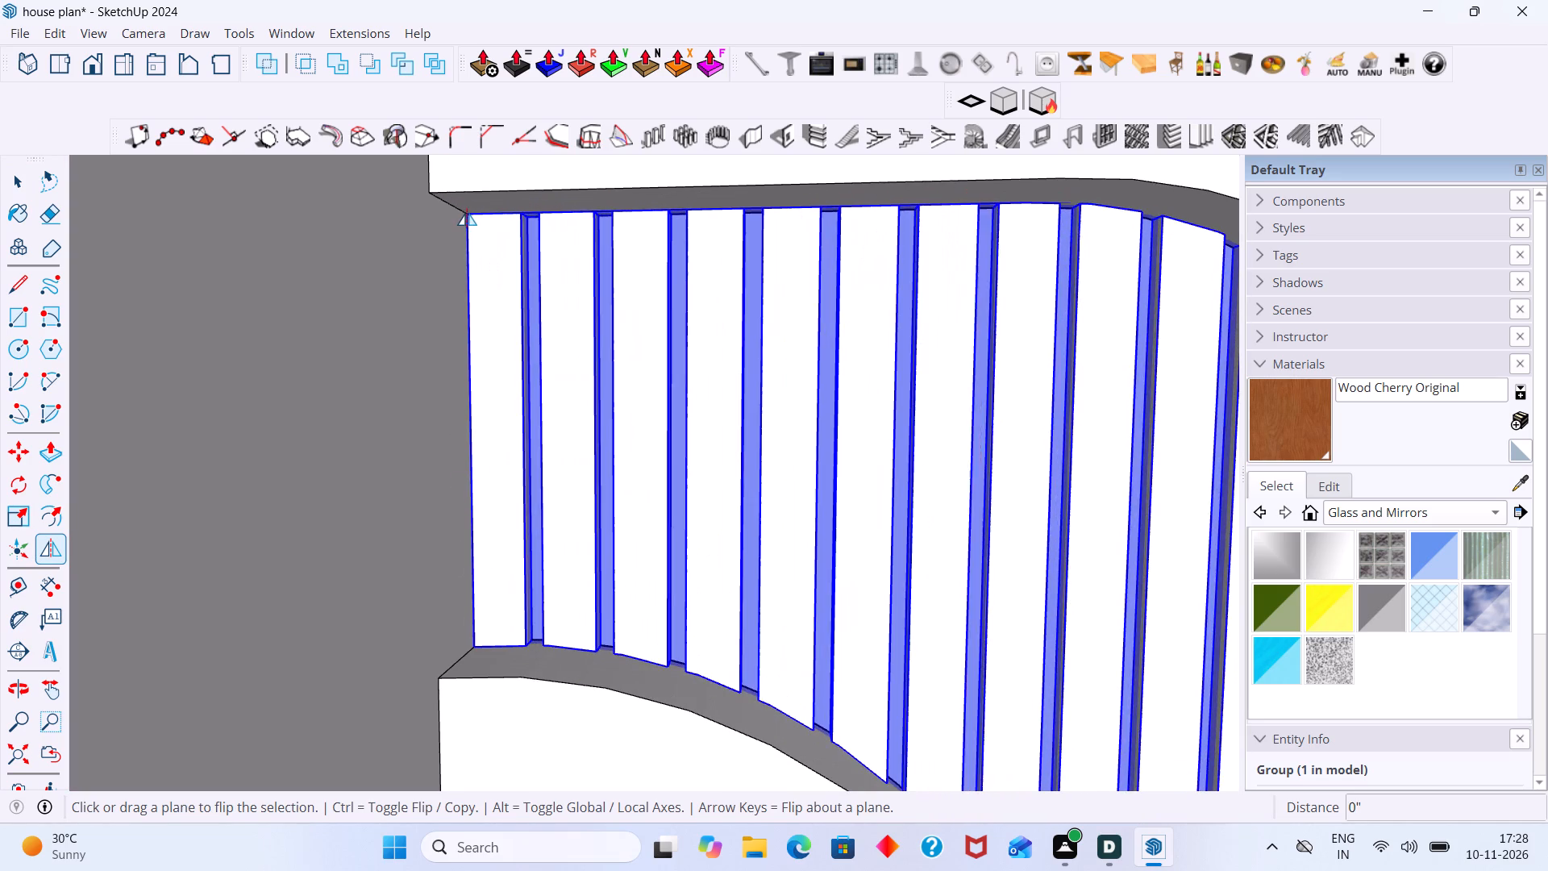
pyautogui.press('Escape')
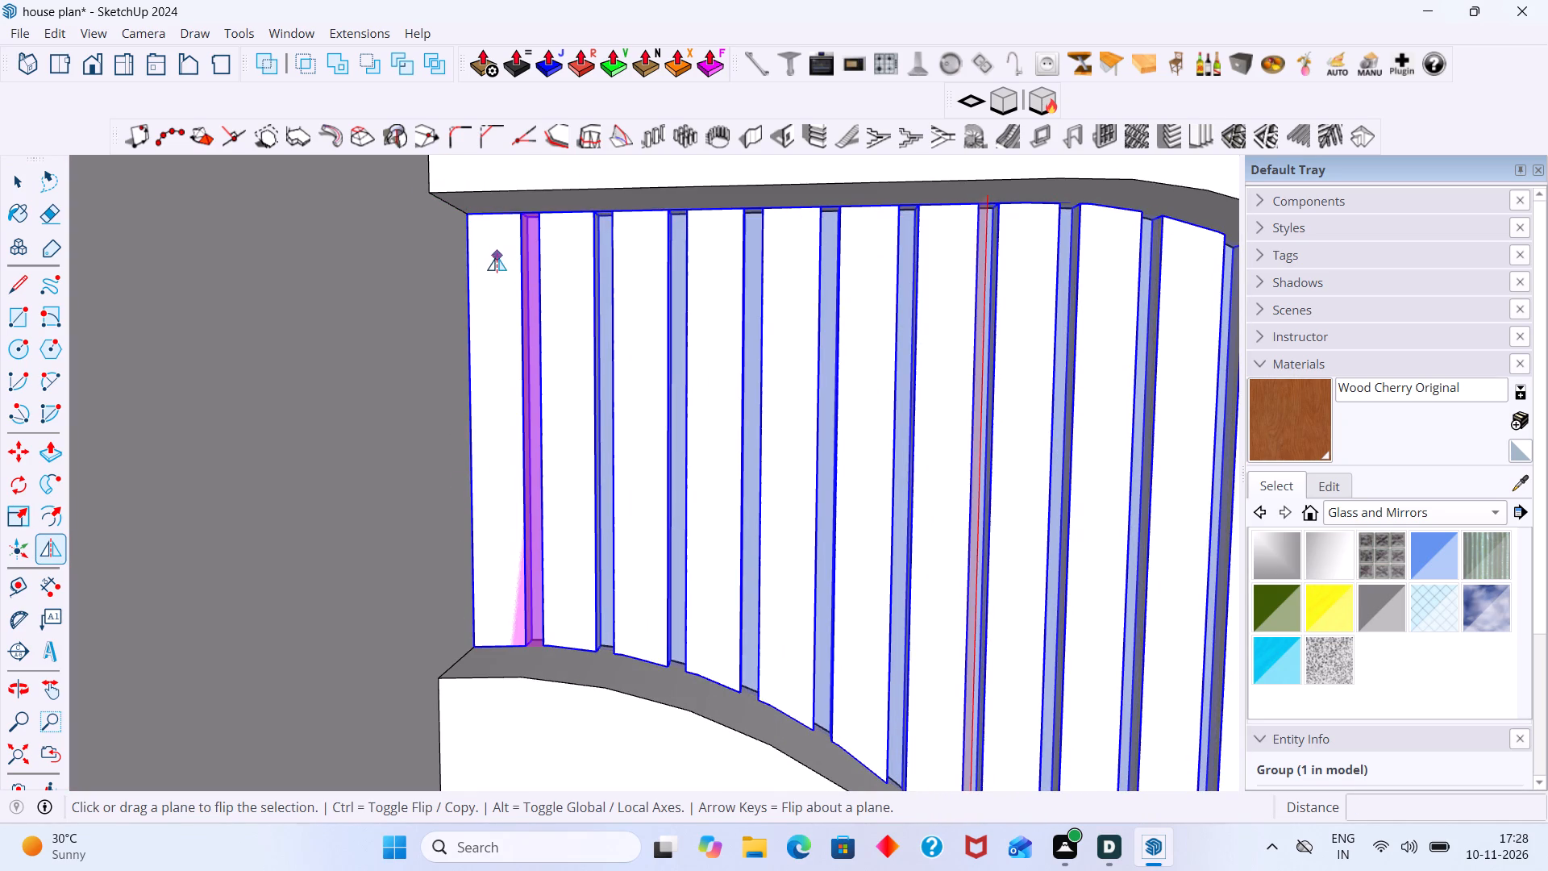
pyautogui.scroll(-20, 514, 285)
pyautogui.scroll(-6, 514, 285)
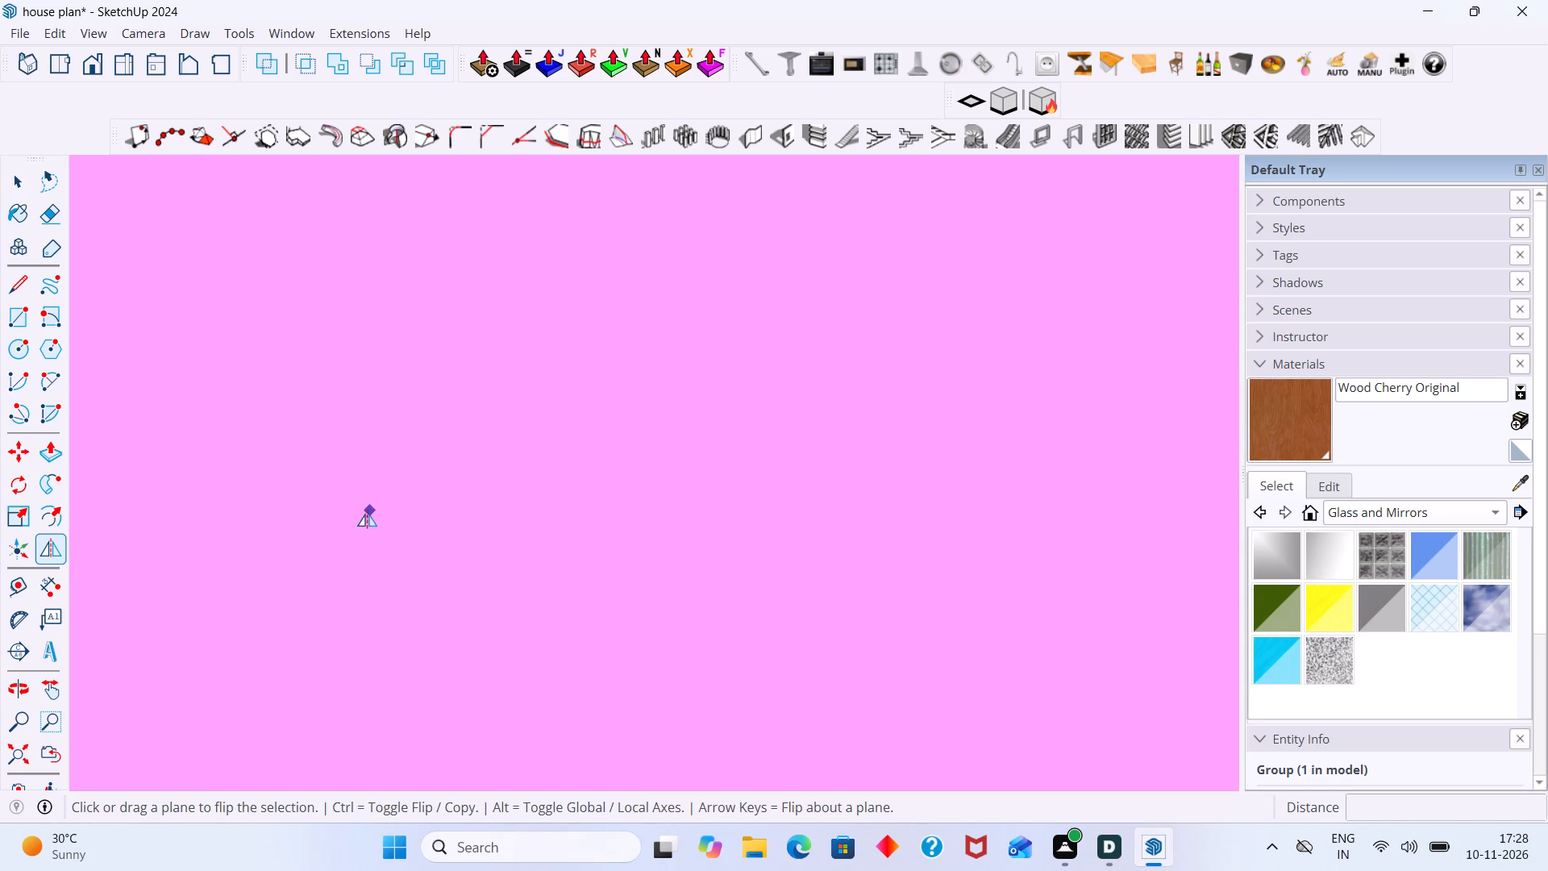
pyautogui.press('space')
# Clear the selection and examine the whole house interior from above, including the room with the louvred arch band.
pyautogui.scroll(-17, 231, 546)
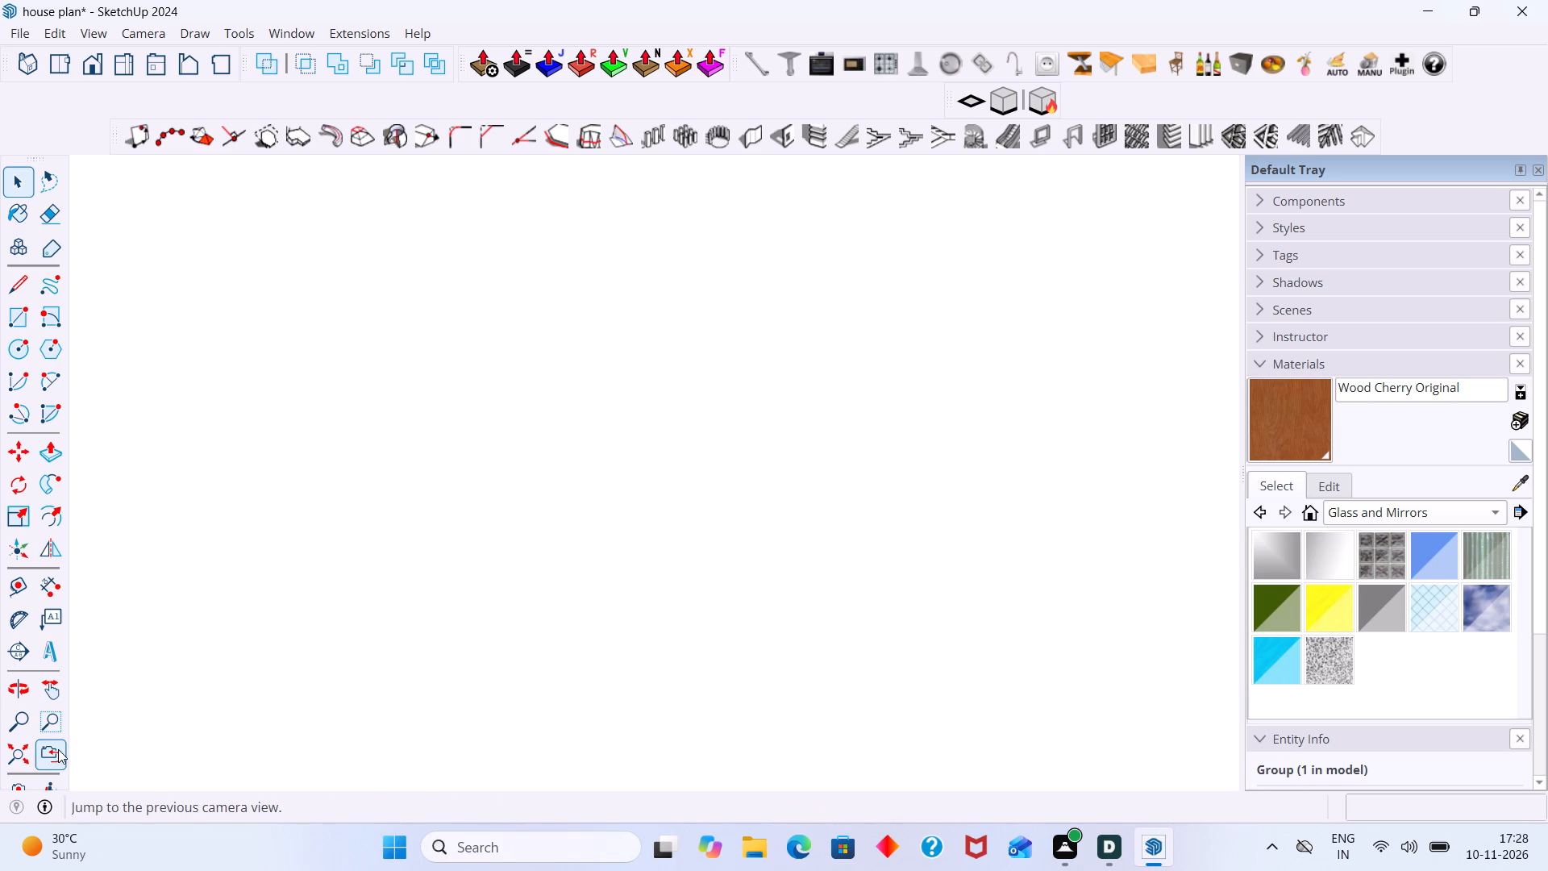
pyautogui.click(19, 752)
pyautogui.scroll(-8, 152, 635)
pyautogui.moveTo(435, 561); pyautogui.dragTo(449, 618, button='middle')
pyautogui.click(605, 347)
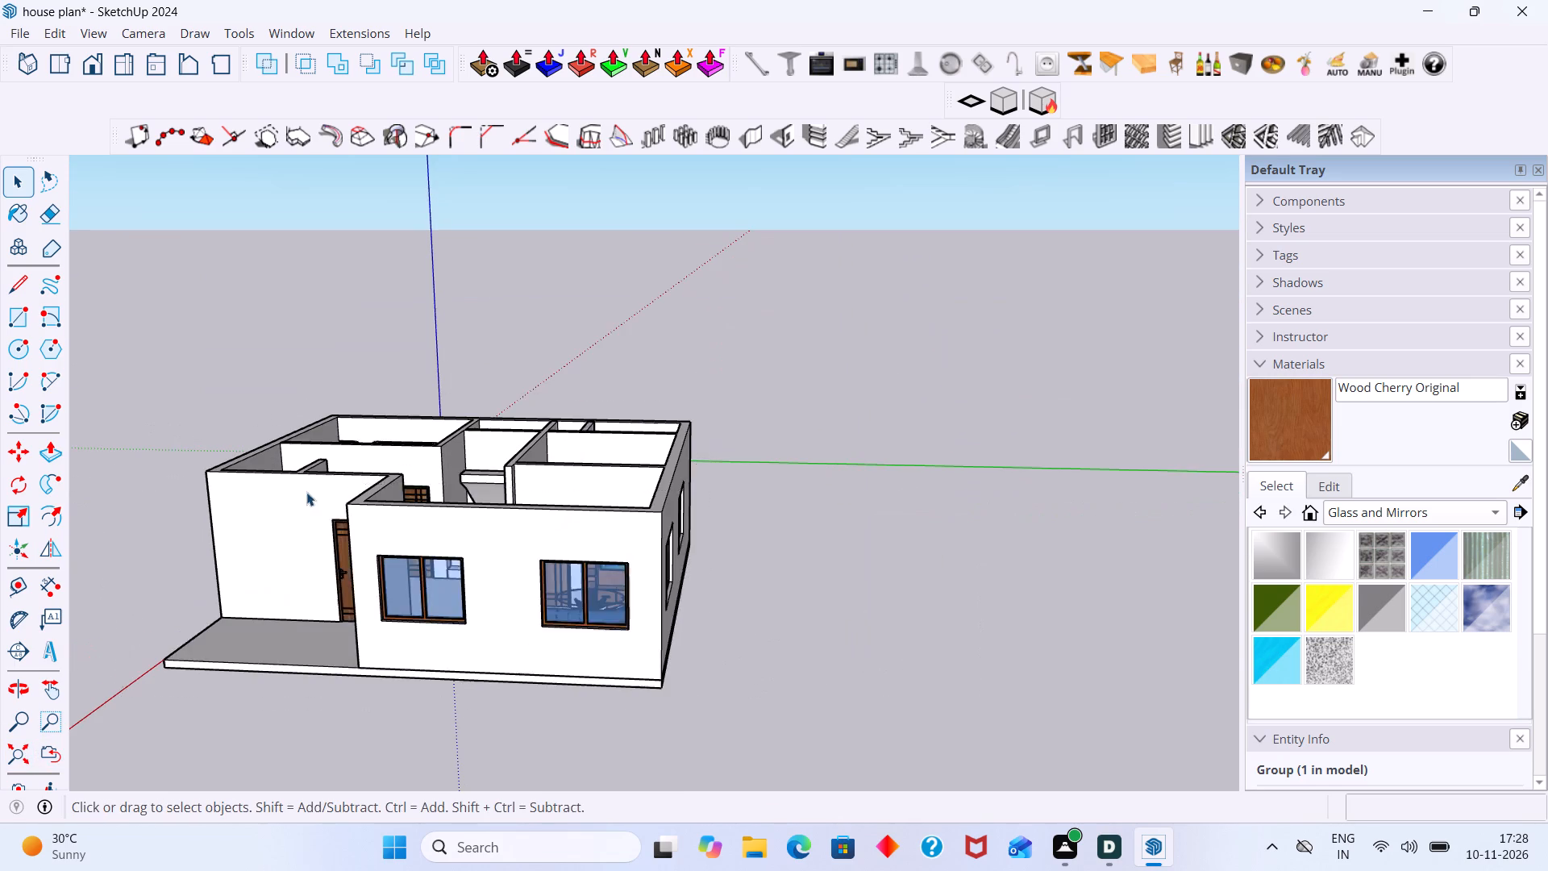
pyautogui.scroll(4, 288, 497)
pyautogui.moveTo(456, 476); pyautogui.dragTo(572, 613, button='middle')
pyautogui.scroll(5, 526, 540)
pyautogui.moveTo(827, 502); pyautogui.dragTo(772, 517, button='middle')
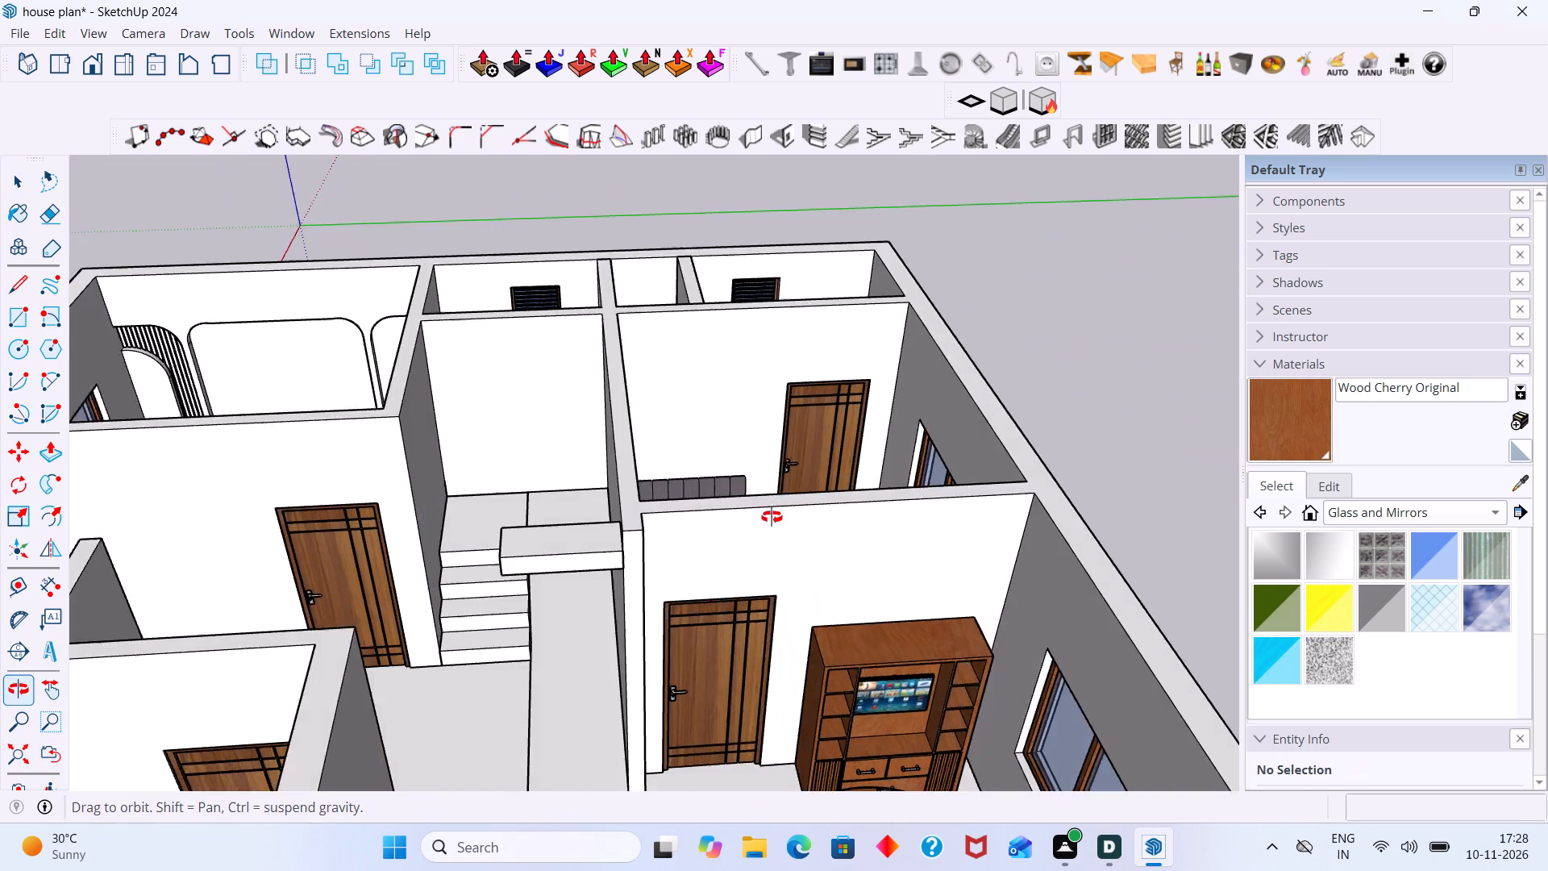
pyautogui.moveTo(772, 517); pyautogui.dragTo(623, 525, button='middle')
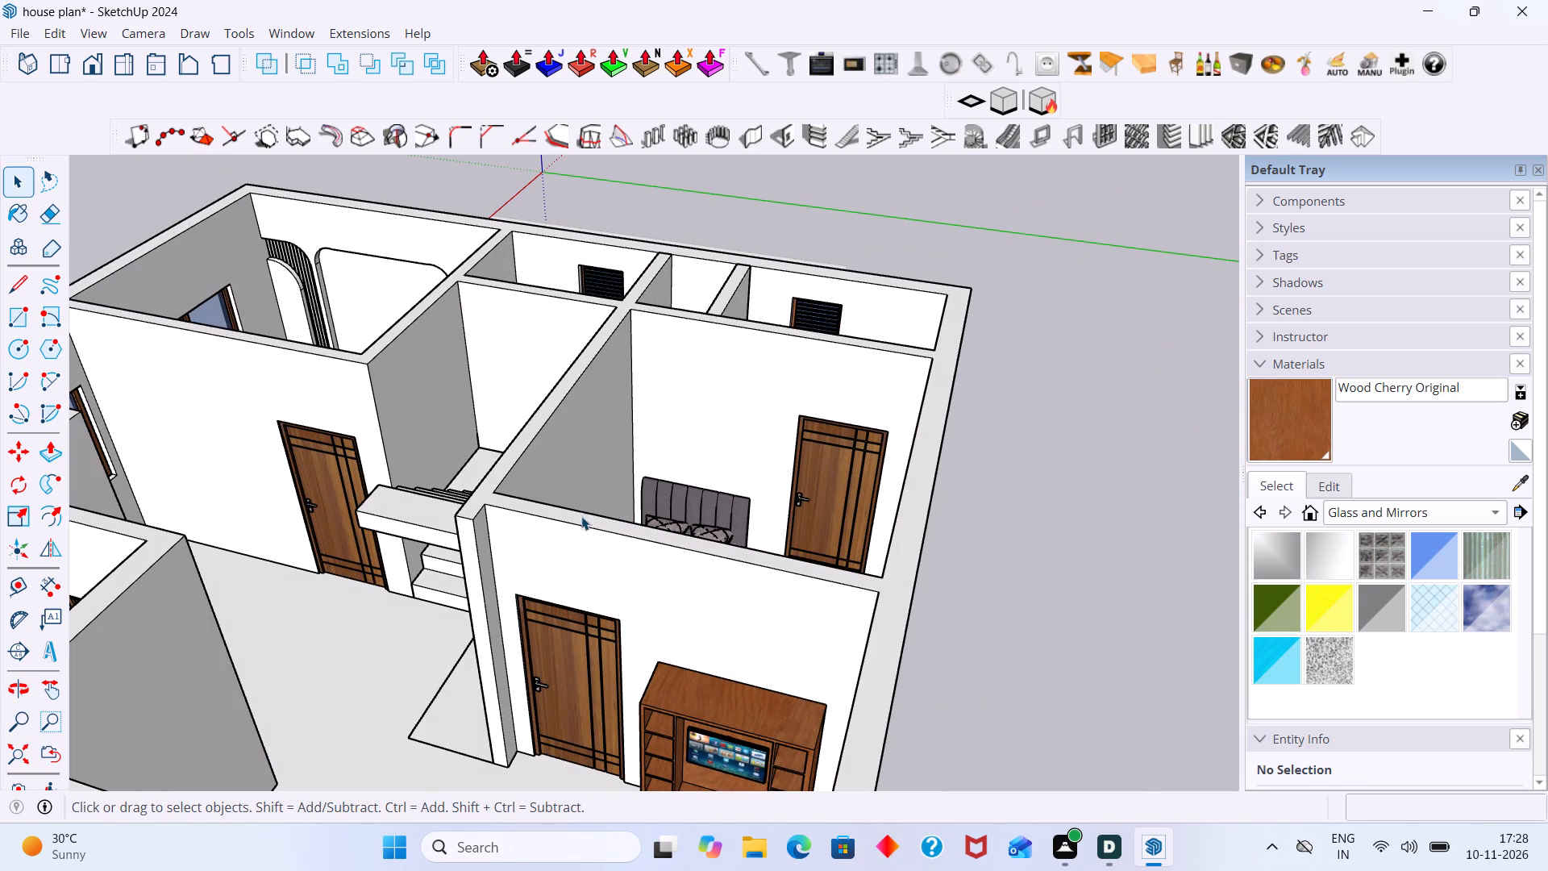
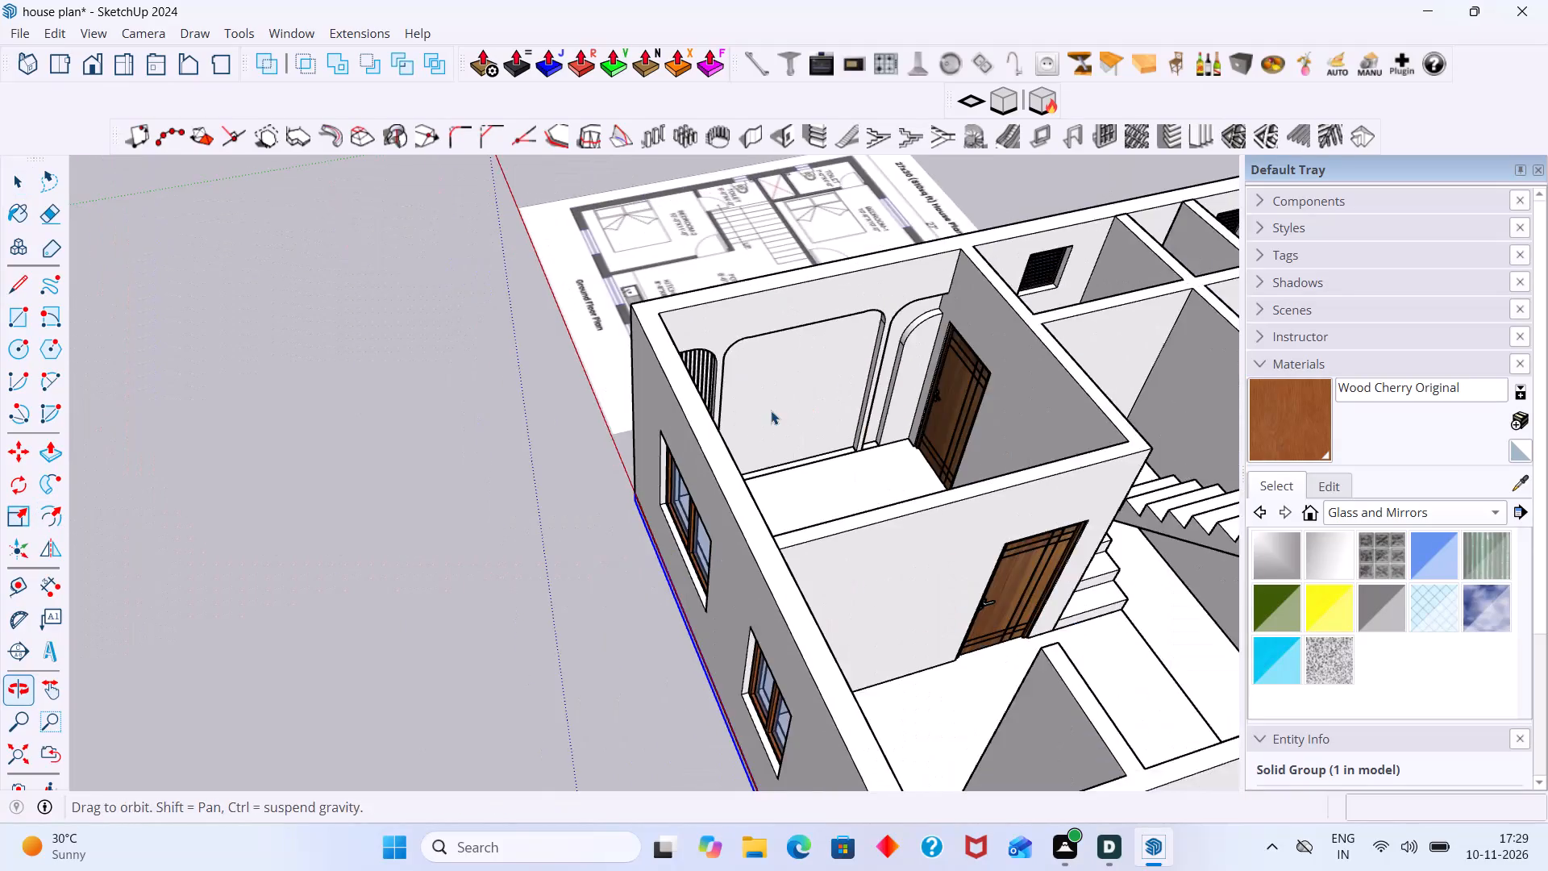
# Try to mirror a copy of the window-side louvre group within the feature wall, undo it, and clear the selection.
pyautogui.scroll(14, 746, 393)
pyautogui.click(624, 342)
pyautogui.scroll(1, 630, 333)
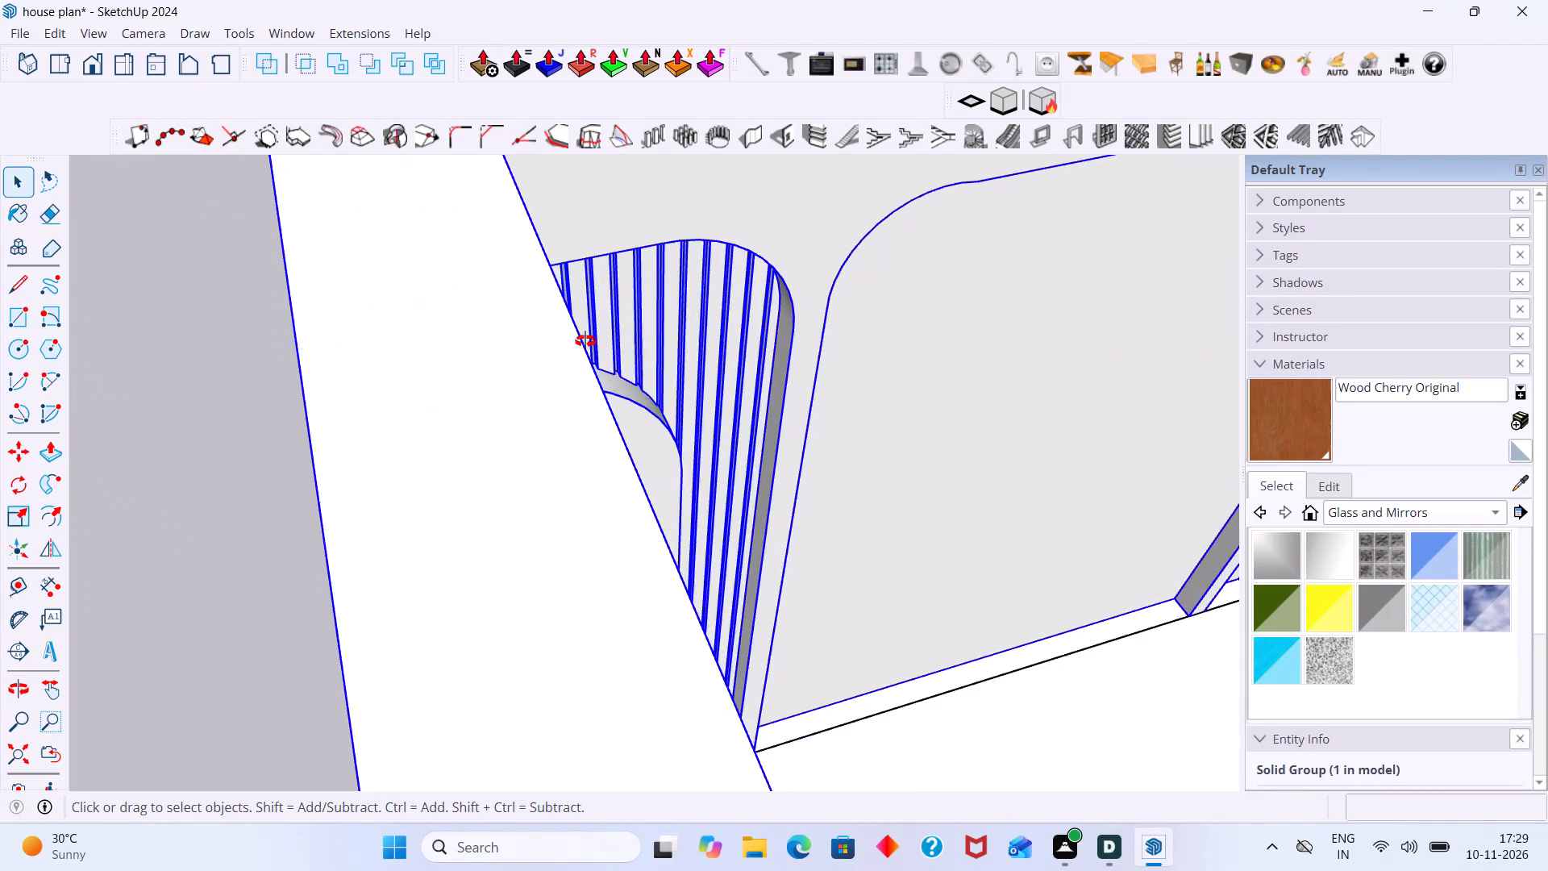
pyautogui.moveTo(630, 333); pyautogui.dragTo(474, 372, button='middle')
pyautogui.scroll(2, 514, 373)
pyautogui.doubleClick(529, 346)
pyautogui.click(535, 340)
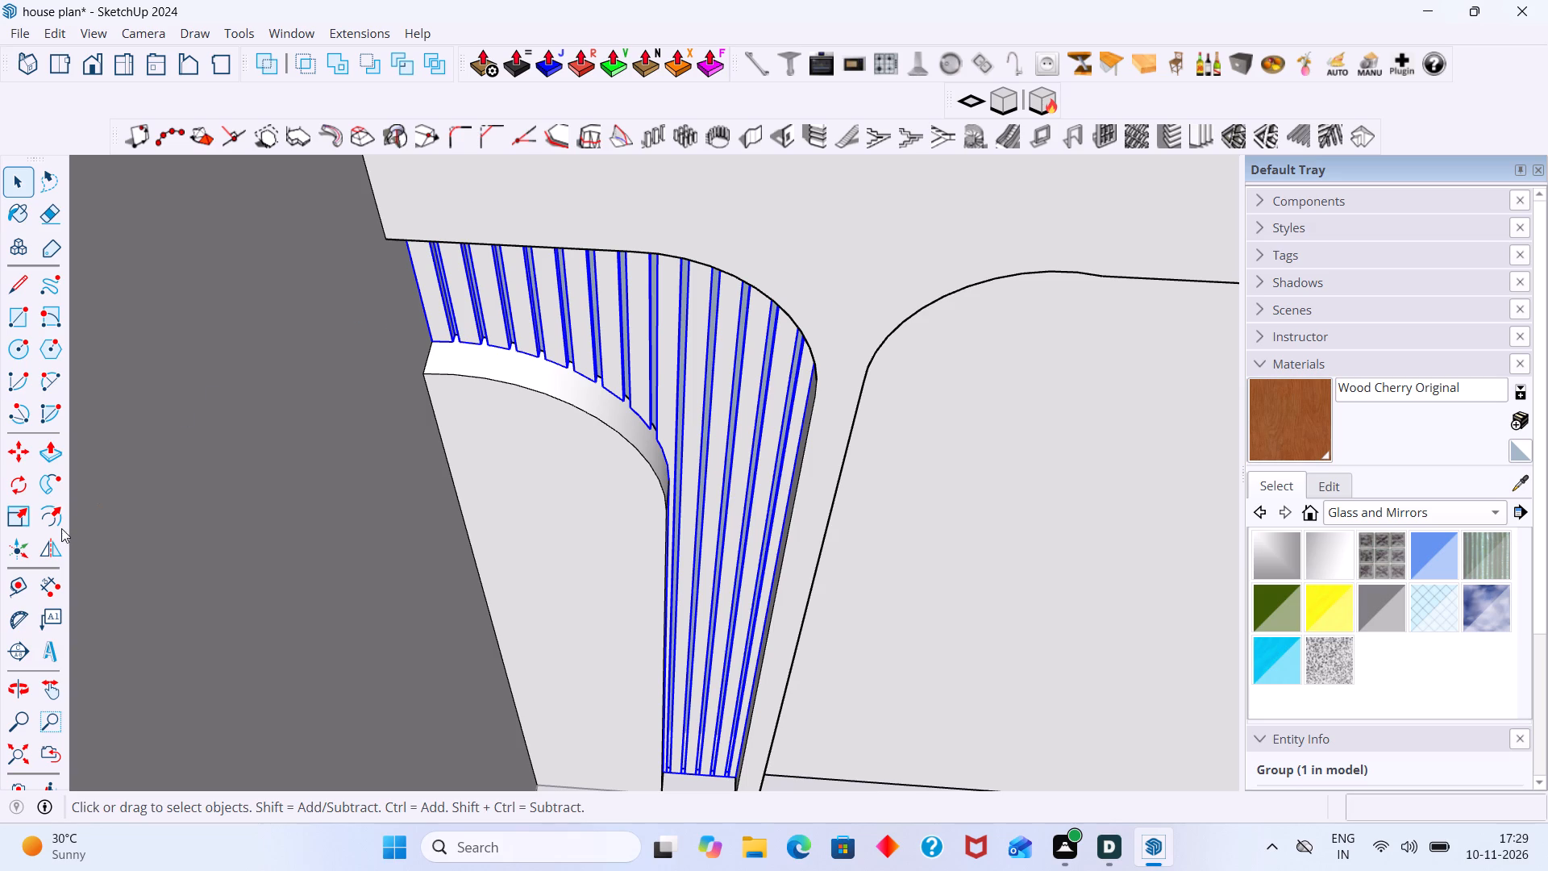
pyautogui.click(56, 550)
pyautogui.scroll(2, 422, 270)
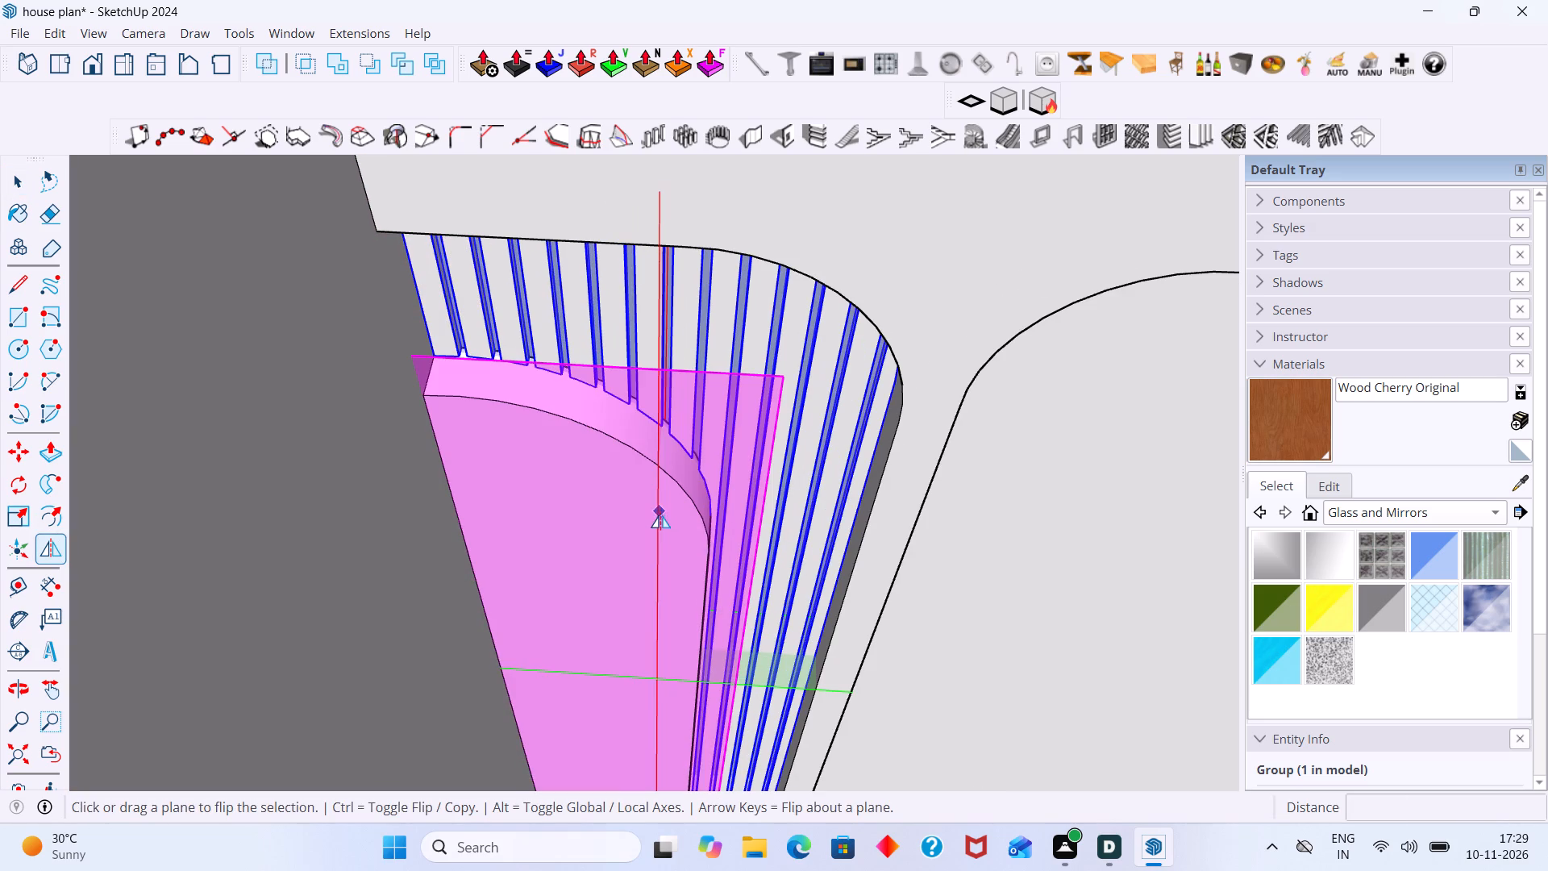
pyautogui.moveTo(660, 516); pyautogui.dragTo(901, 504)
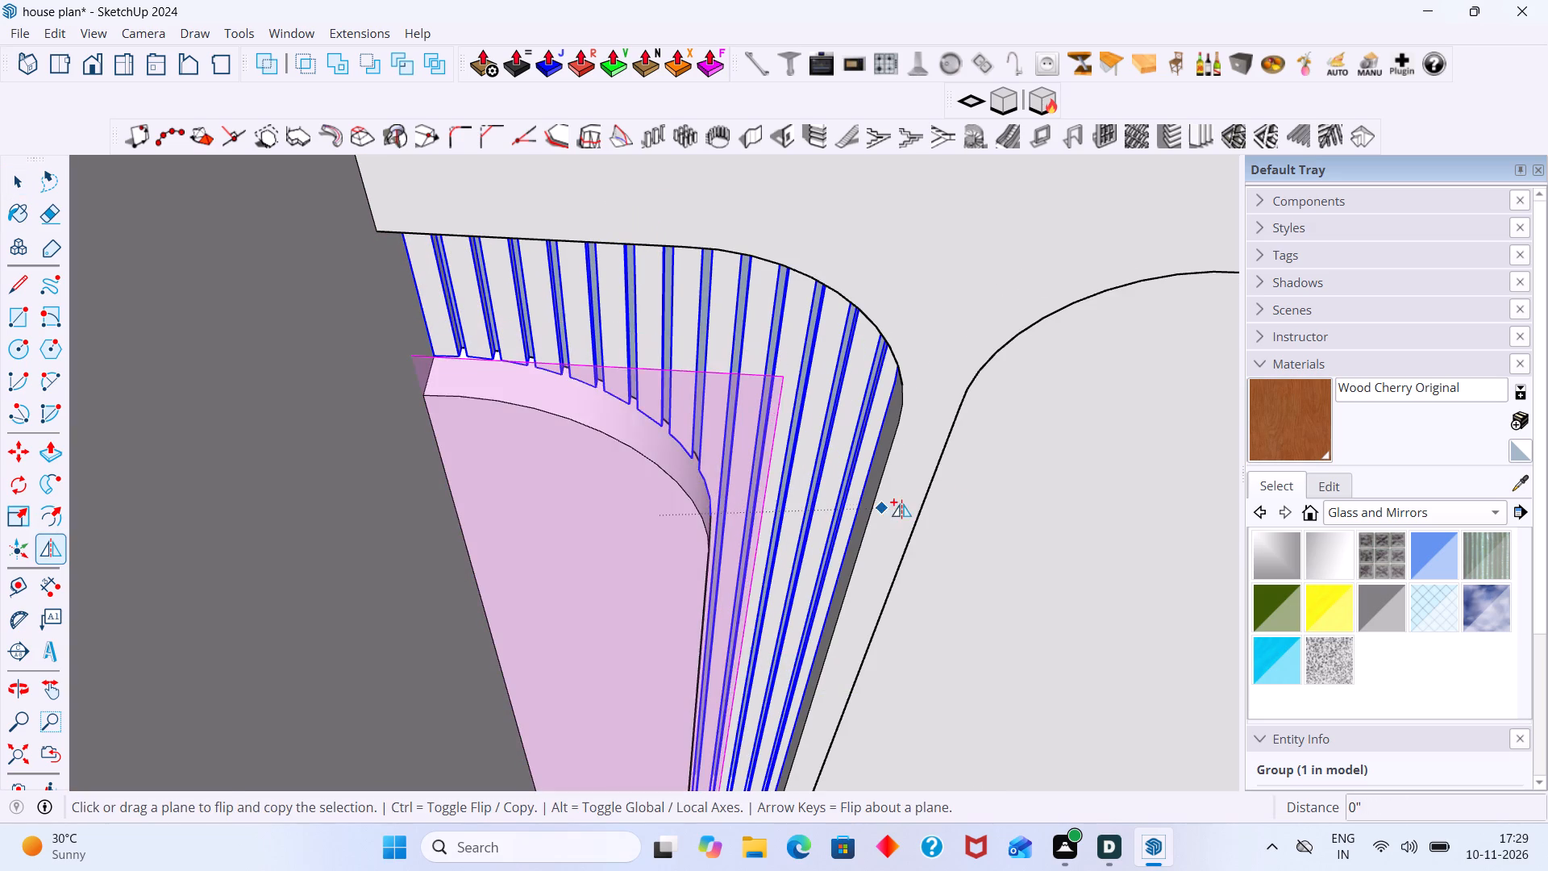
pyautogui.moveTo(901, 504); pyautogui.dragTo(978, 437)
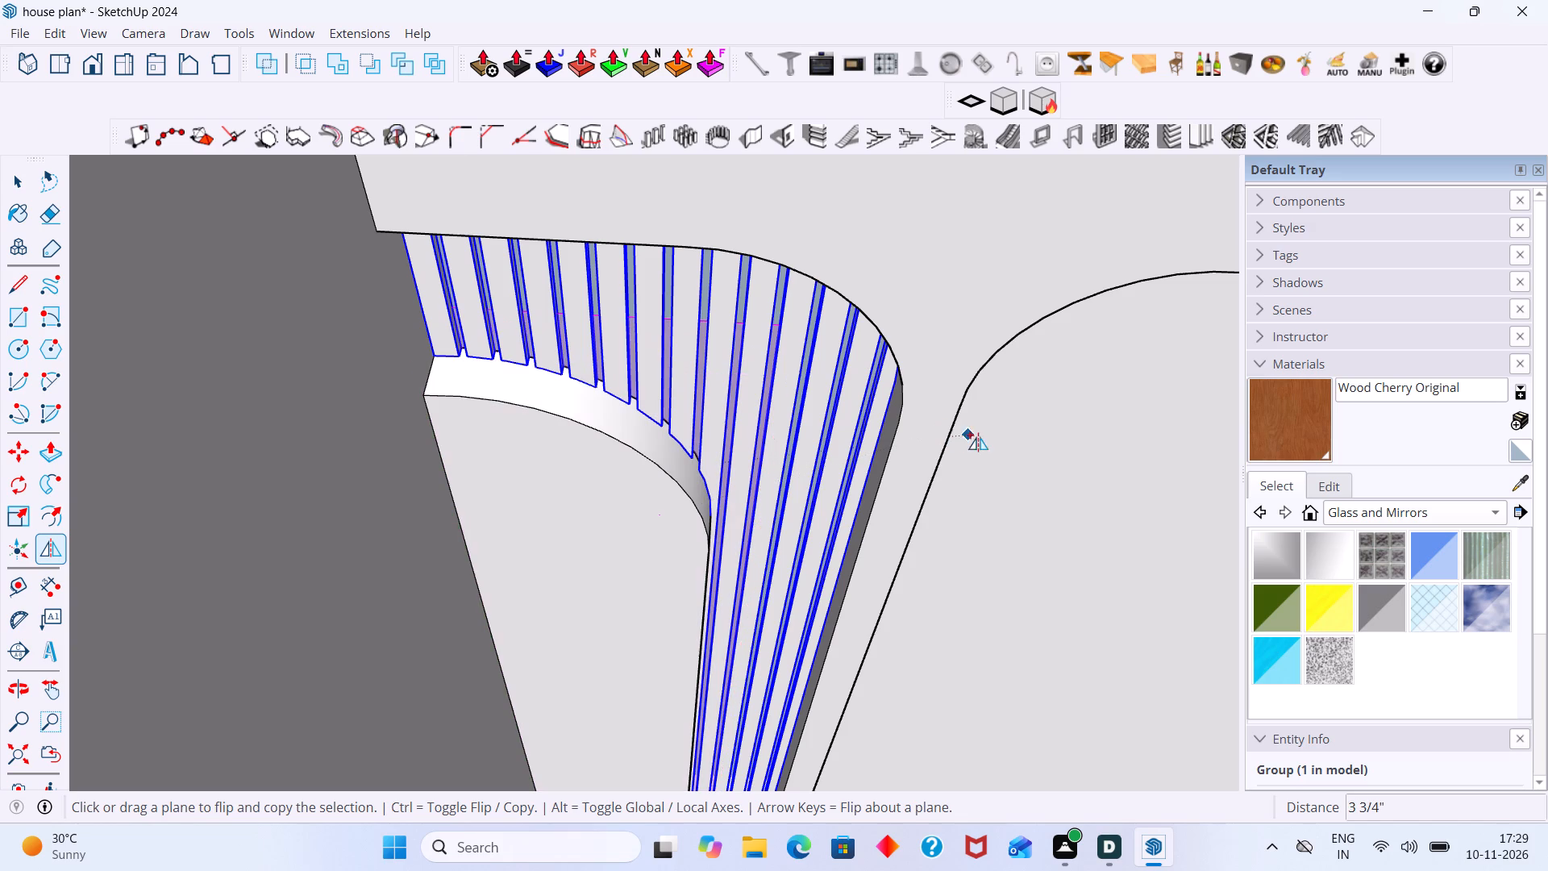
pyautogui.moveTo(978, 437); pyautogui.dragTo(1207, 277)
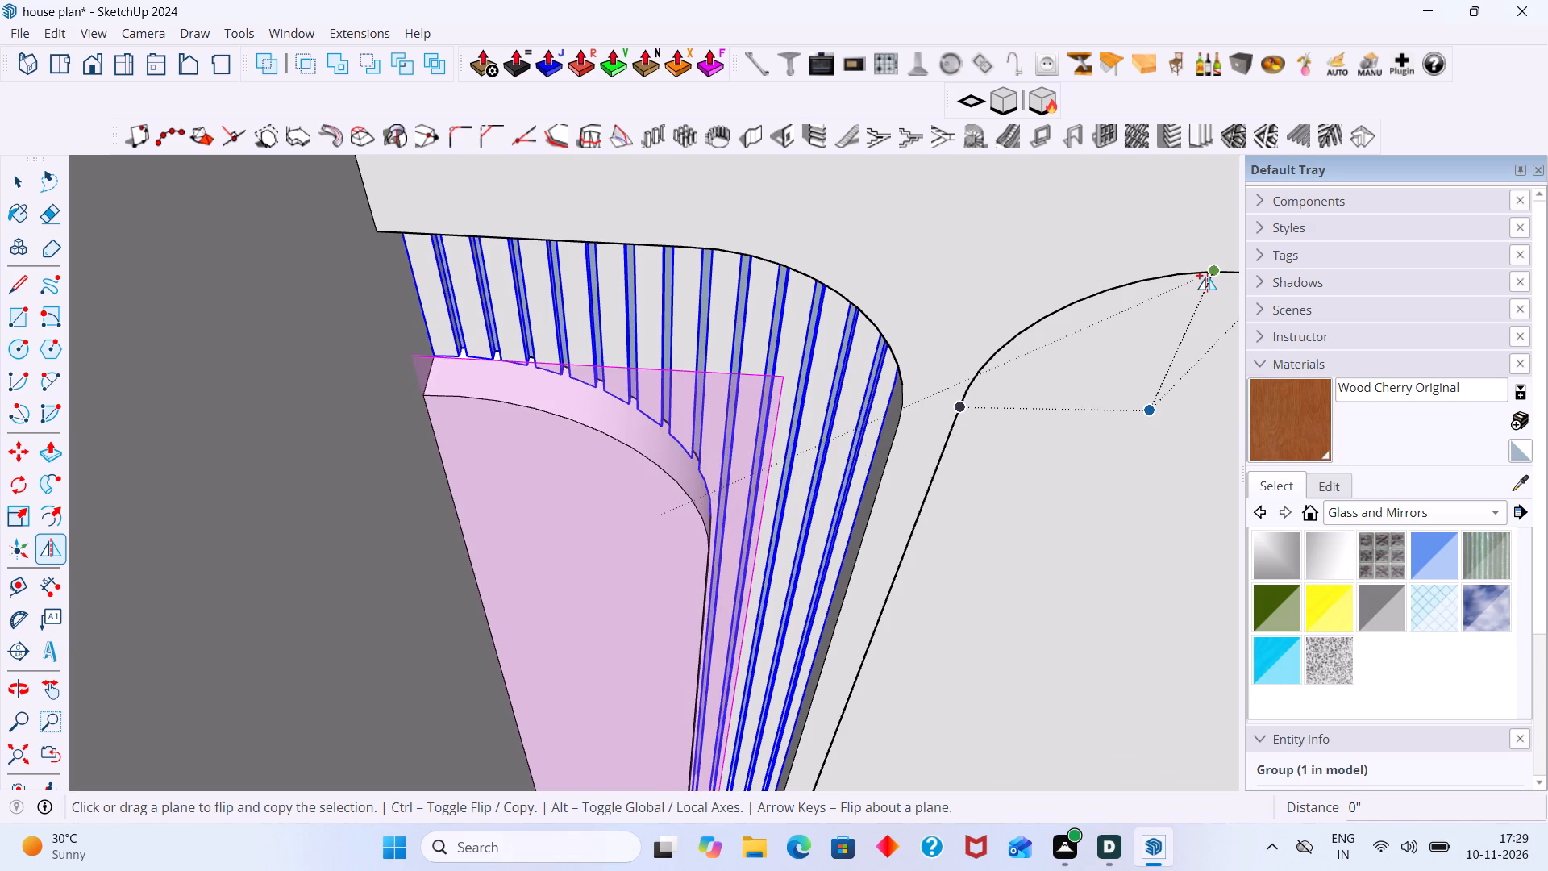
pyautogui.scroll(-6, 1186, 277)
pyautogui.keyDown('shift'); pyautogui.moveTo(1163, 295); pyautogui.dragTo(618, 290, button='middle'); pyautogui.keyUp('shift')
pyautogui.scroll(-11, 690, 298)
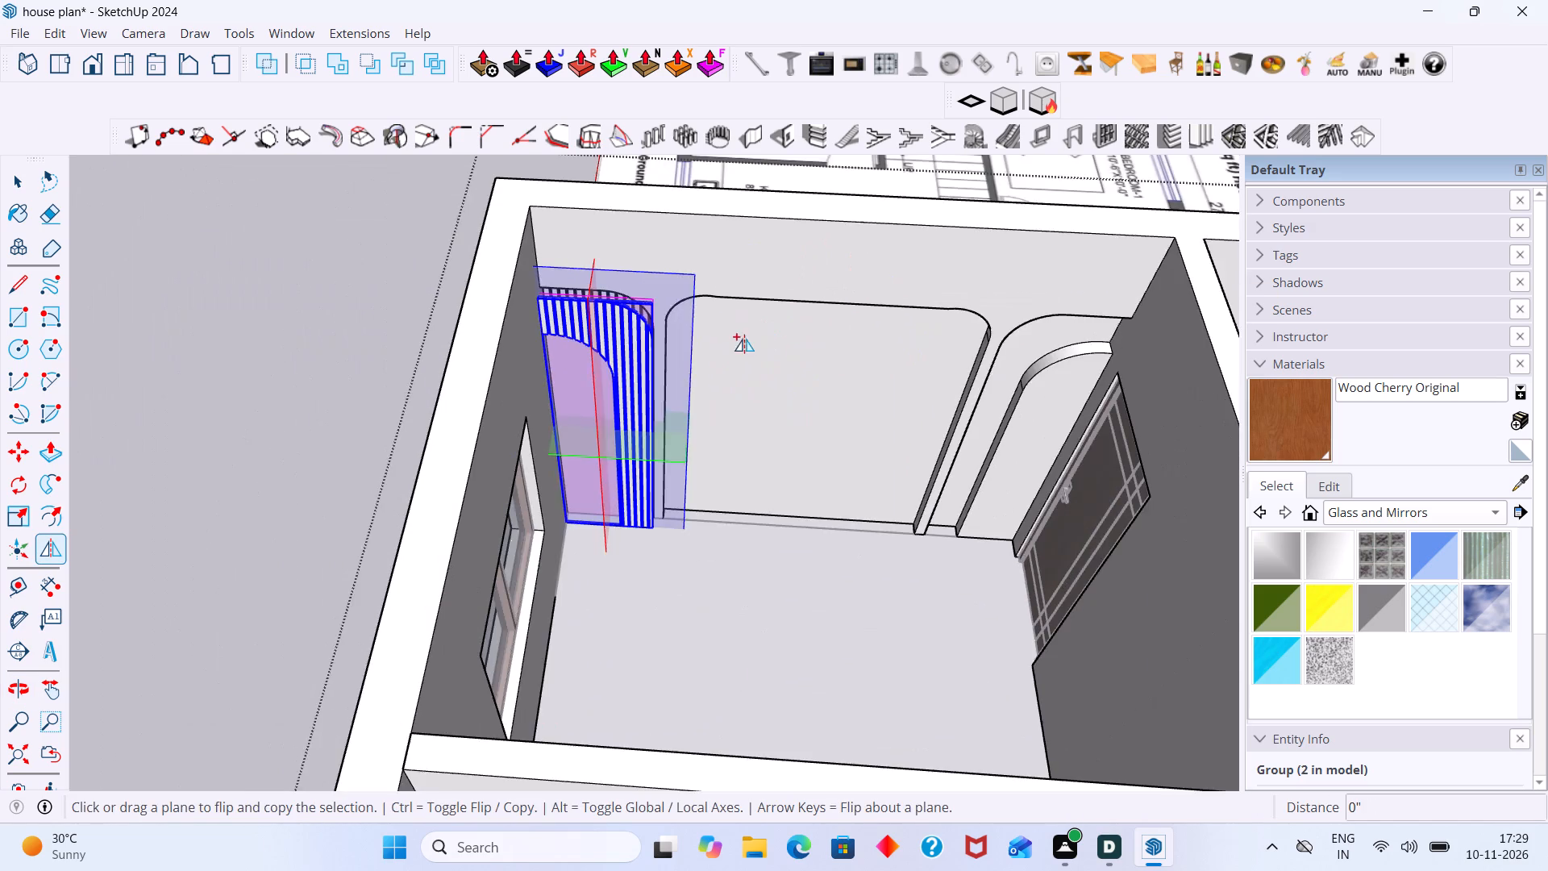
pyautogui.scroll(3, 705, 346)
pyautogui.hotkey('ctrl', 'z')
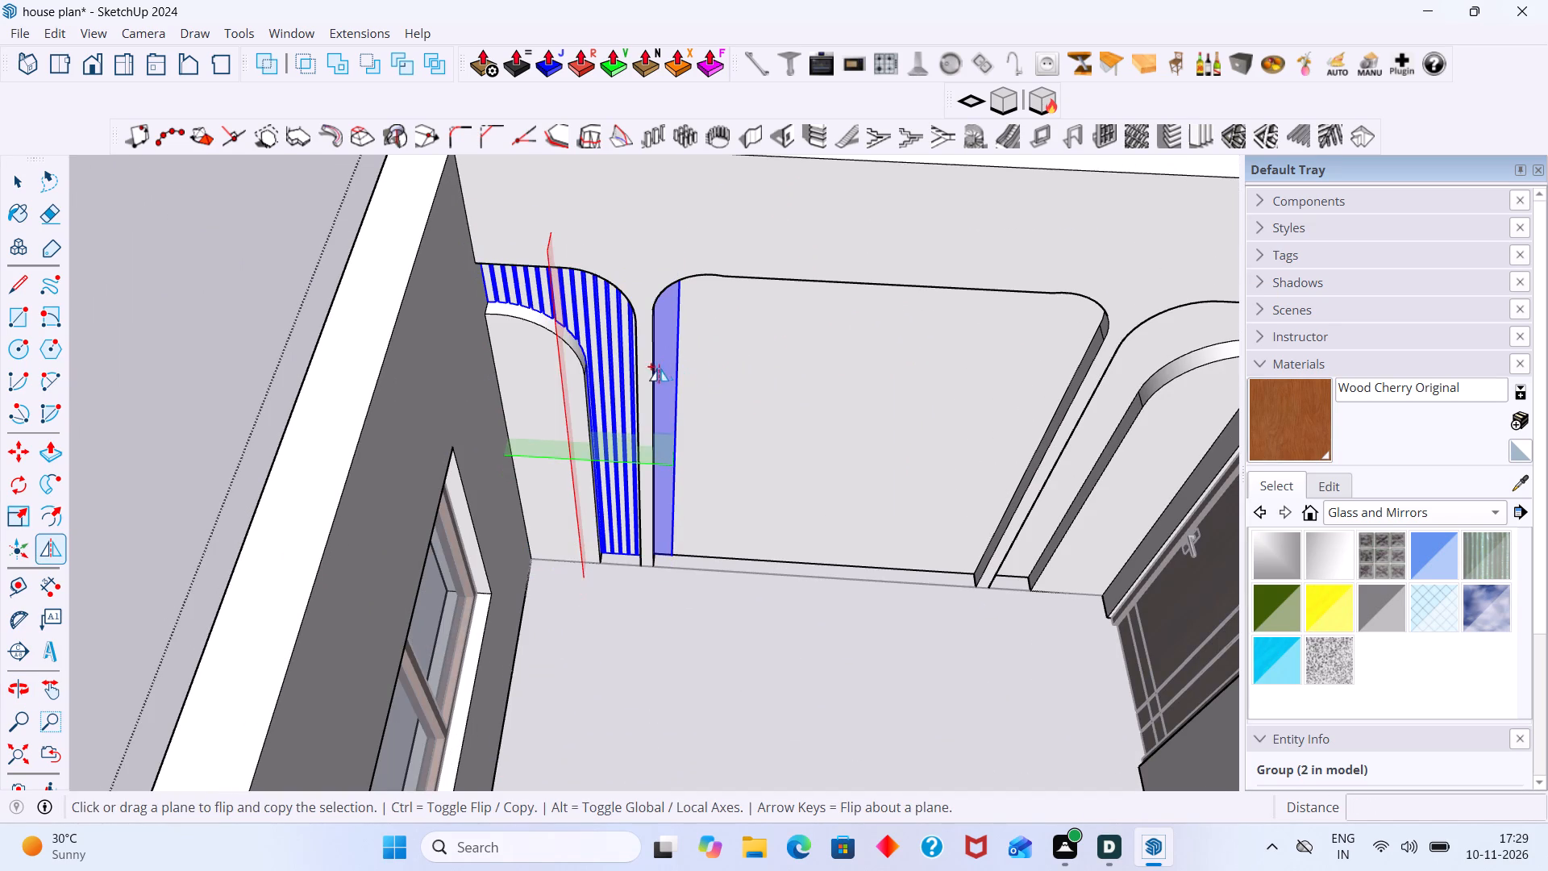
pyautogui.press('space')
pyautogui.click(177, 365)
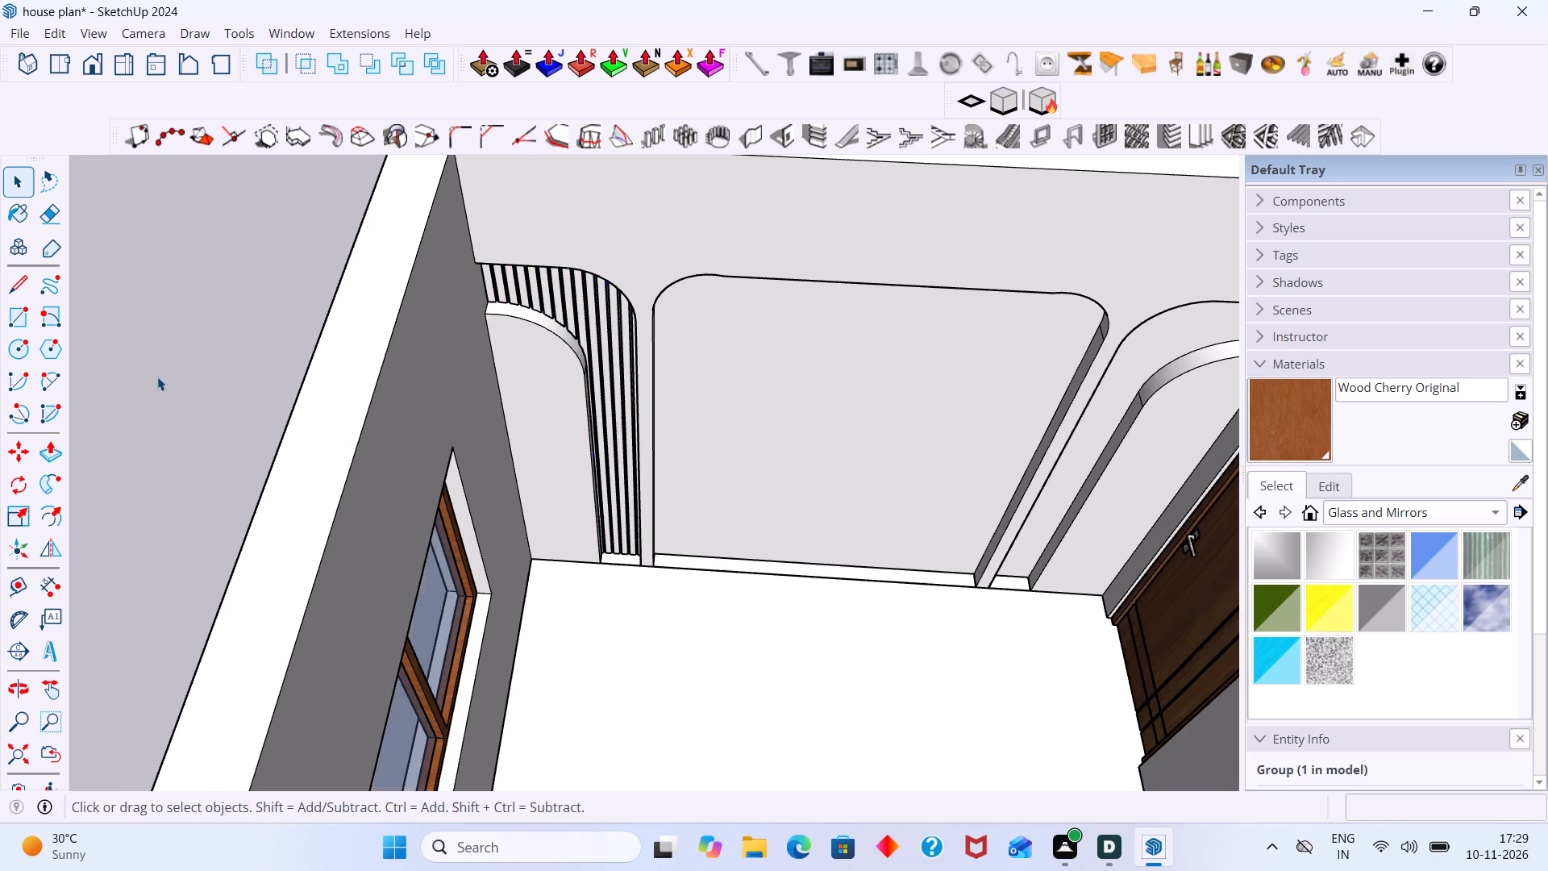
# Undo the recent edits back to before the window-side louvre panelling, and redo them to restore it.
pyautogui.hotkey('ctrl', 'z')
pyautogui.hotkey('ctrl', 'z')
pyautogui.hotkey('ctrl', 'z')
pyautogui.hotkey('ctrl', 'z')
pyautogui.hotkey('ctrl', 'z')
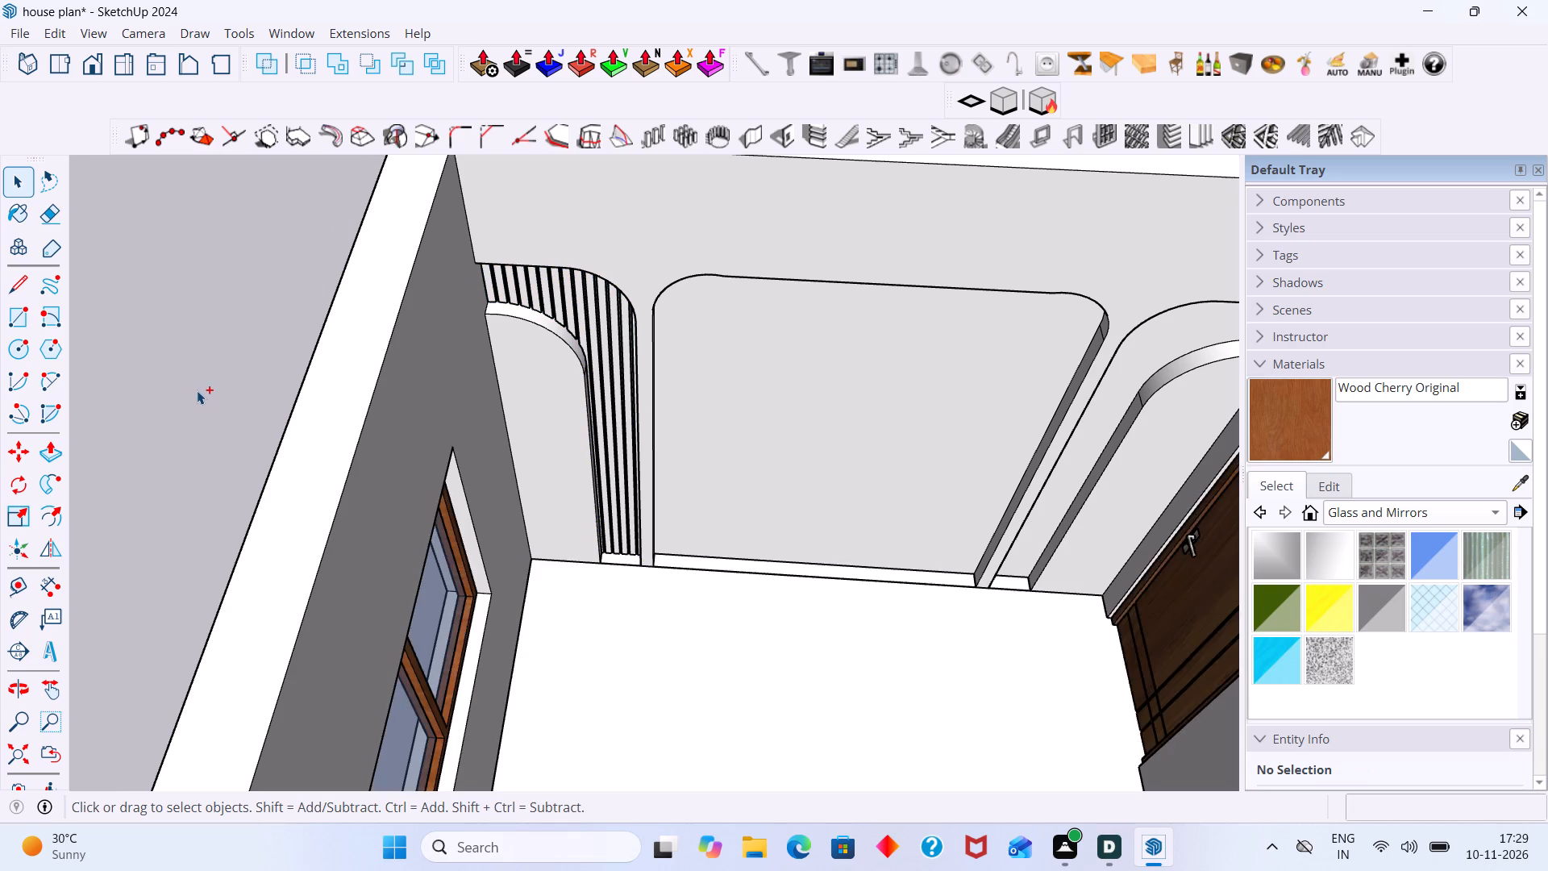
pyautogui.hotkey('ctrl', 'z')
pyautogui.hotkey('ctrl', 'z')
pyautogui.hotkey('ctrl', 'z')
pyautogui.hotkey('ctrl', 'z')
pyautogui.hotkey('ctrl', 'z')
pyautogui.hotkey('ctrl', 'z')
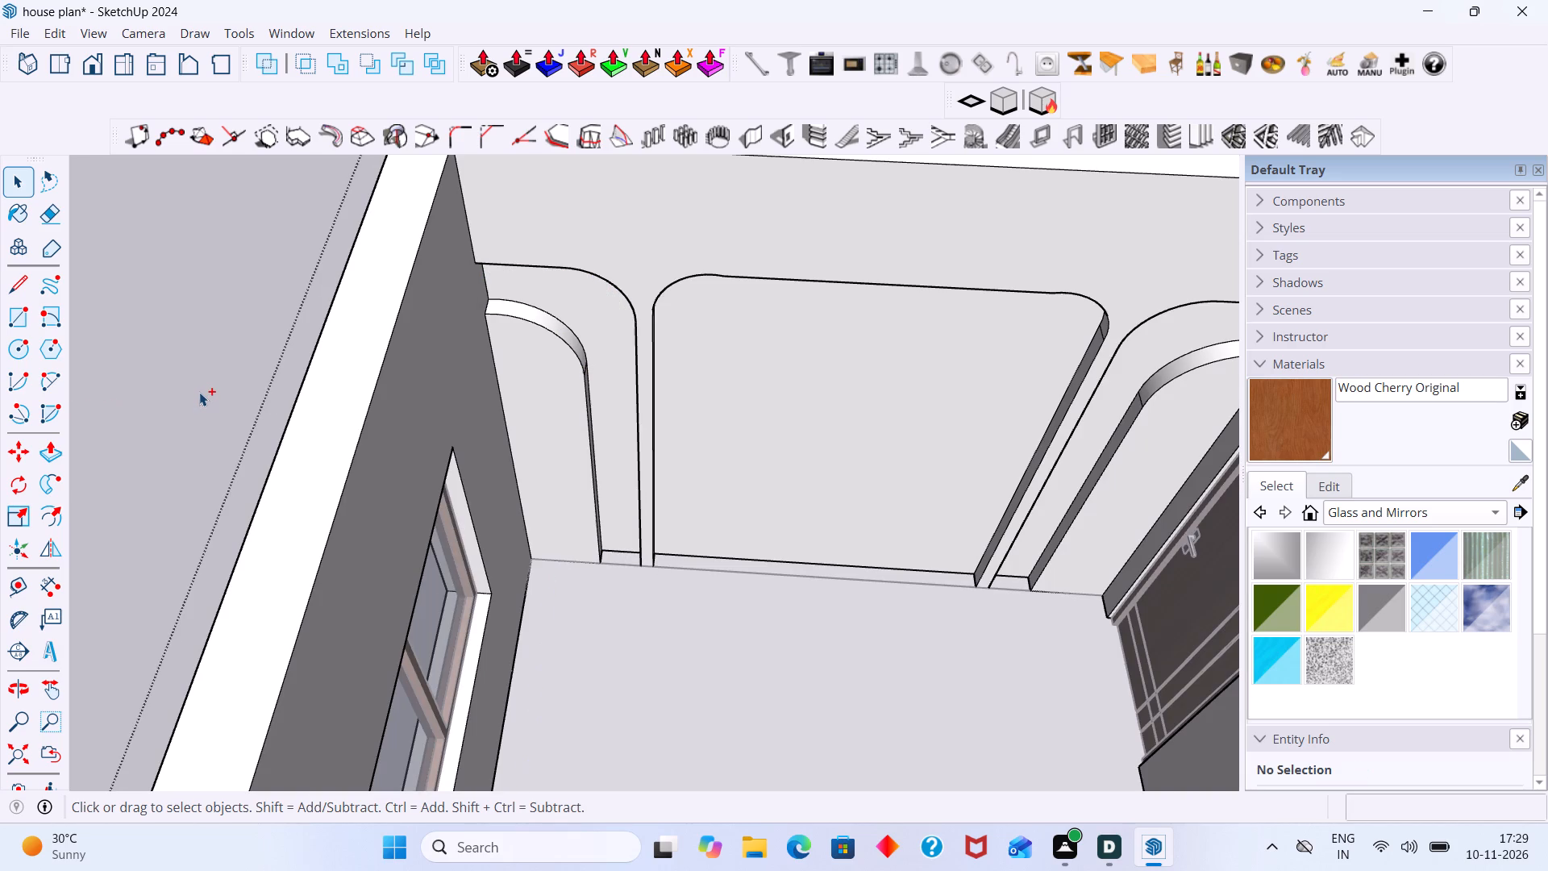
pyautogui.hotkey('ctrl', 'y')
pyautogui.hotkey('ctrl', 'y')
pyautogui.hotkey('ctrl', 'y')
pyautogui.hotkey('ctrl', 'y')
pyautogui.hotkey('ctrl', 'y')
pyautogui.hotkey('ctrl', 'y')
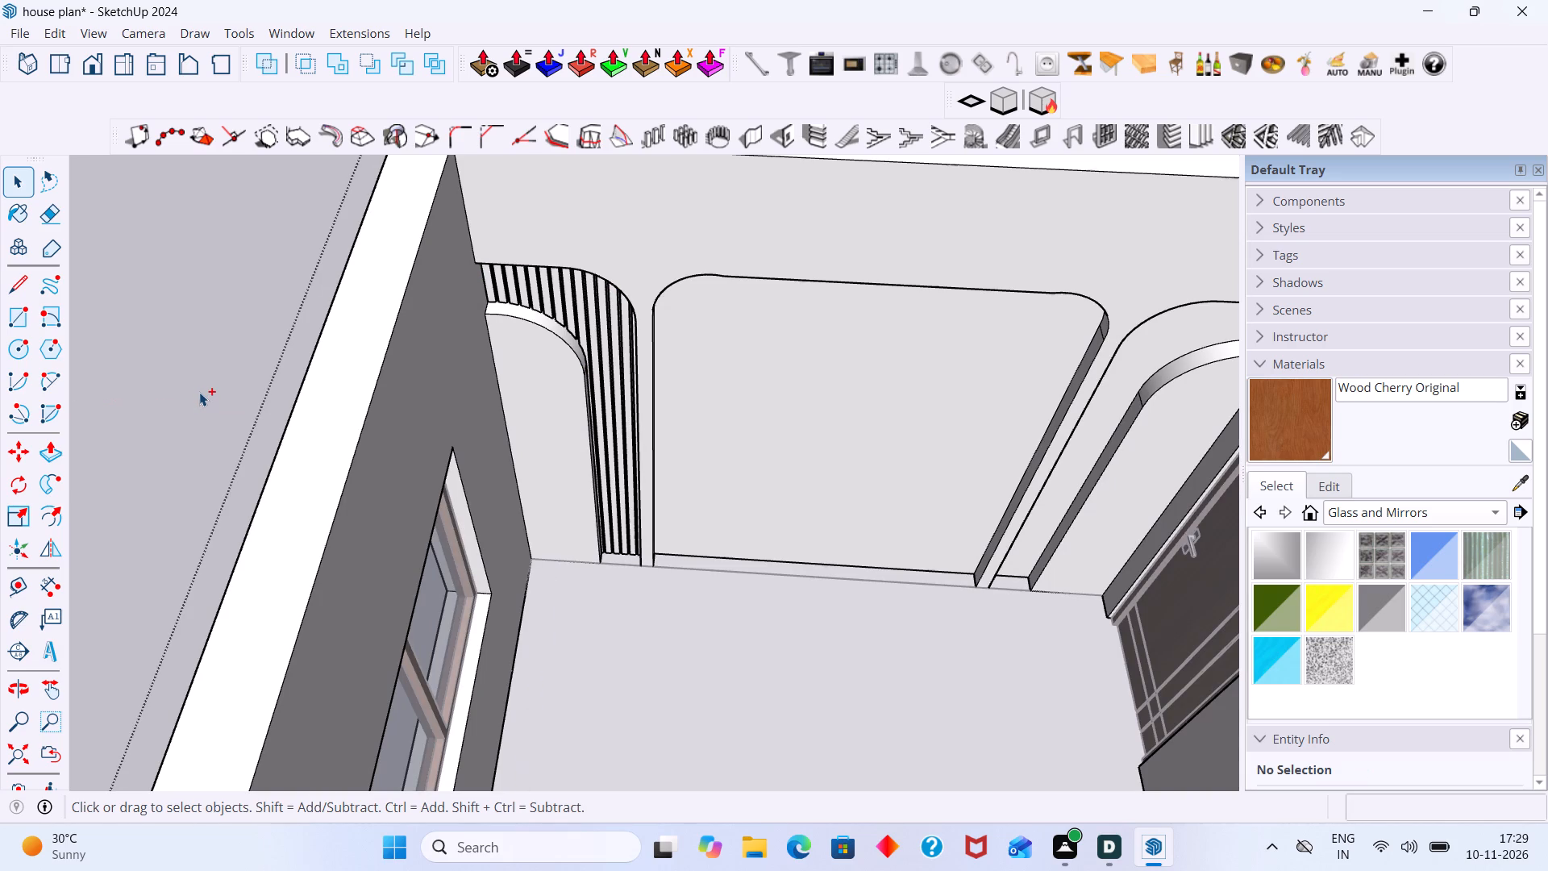
# Open the house's wall group for editing and select the louvre group on the window-side arch band.
pyautogui.scroll(-3, 152, 367)
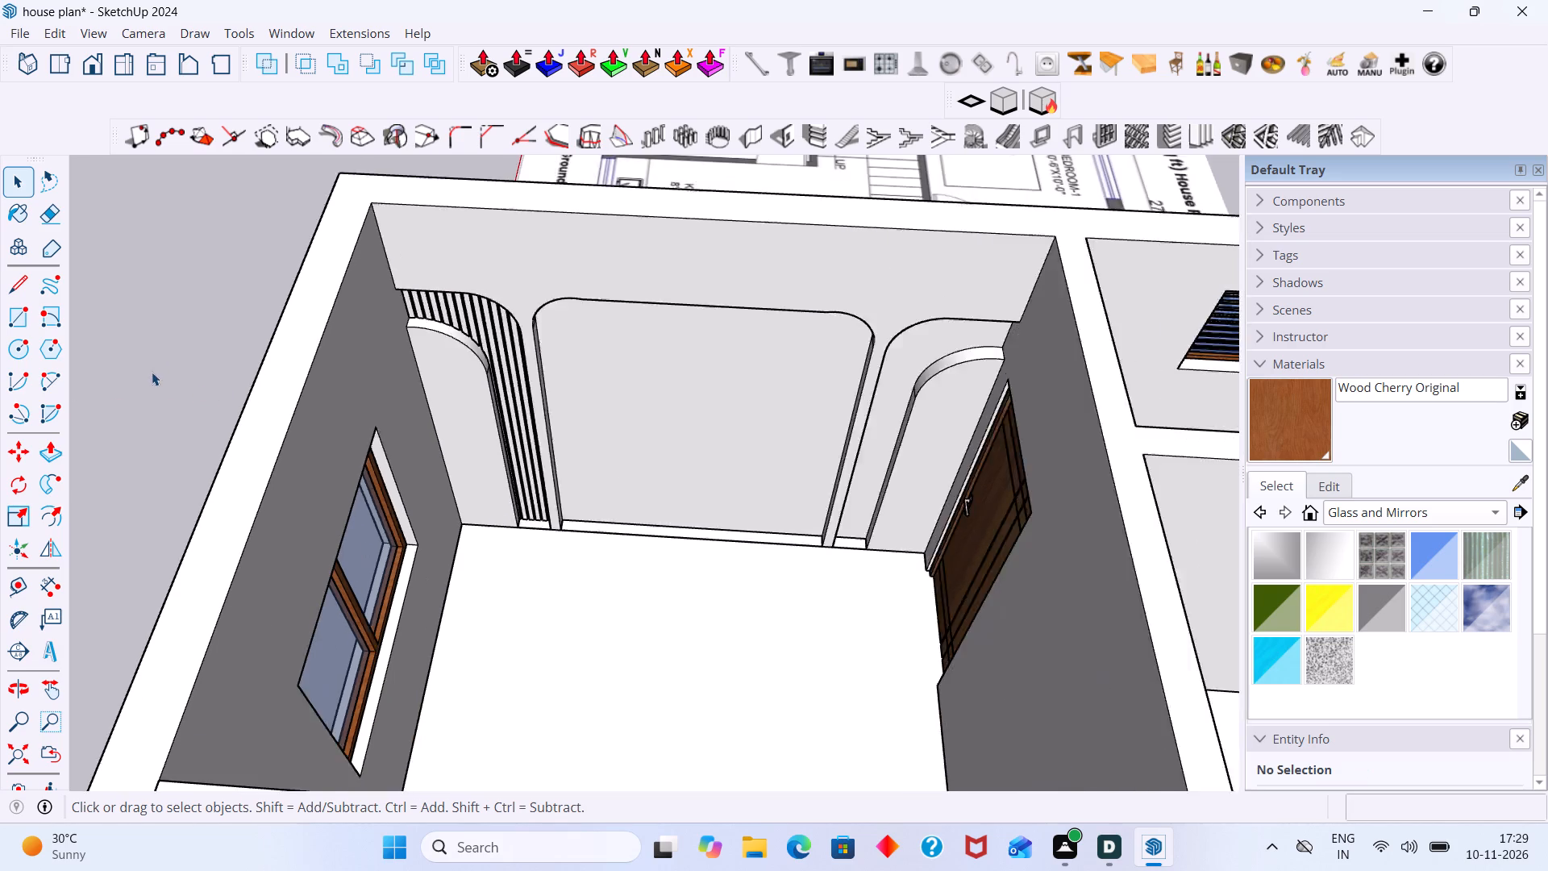
pyautogui.scroll(-2, 152, 372)
pyautogui.click(90, 377)
pyautogui.scroll(8, 416, 315)
pyautogui.moveTo(422, 319); pyautogui.dragTo(453, 287, button='middle')
pyautogui.scroll(4, 439, 327)
pyautogui.click(437, 328)
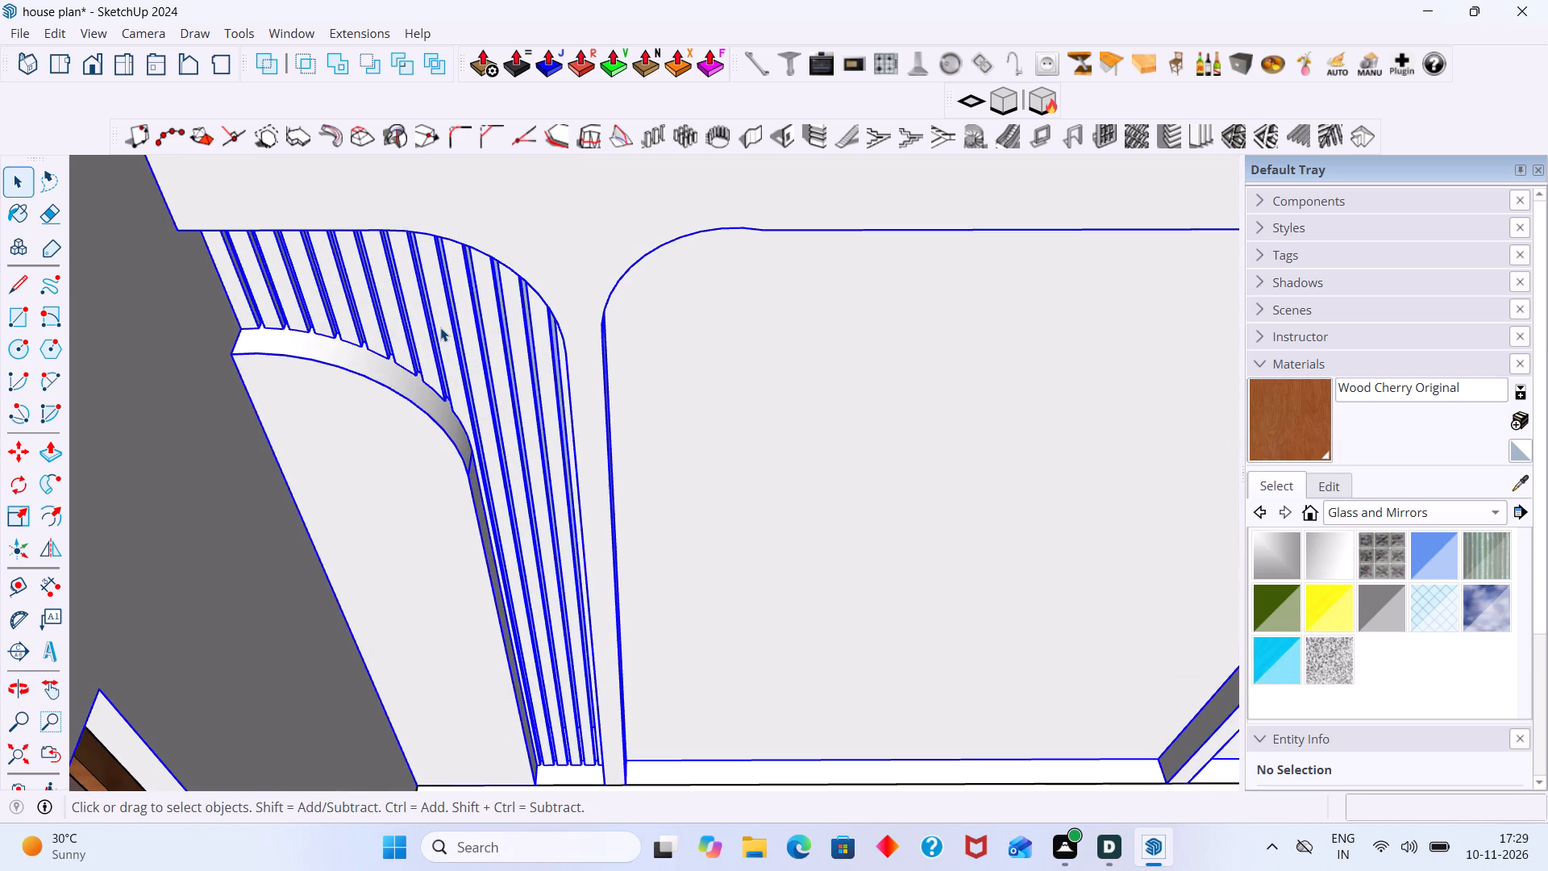
pyautogui.doubleClick(440, 327)
pyautogui.click(449, 334)
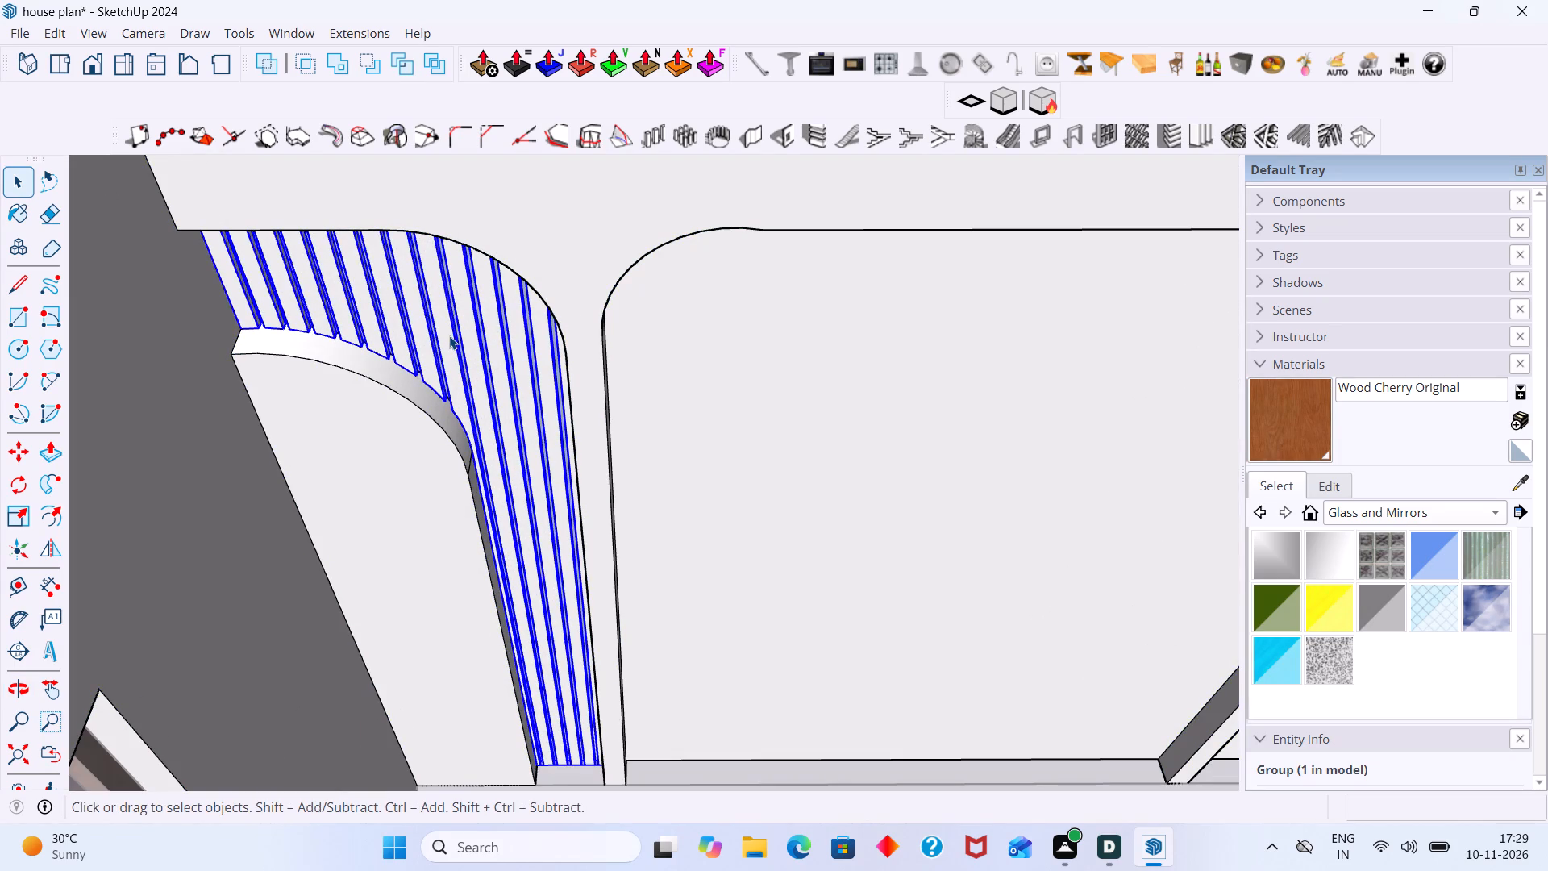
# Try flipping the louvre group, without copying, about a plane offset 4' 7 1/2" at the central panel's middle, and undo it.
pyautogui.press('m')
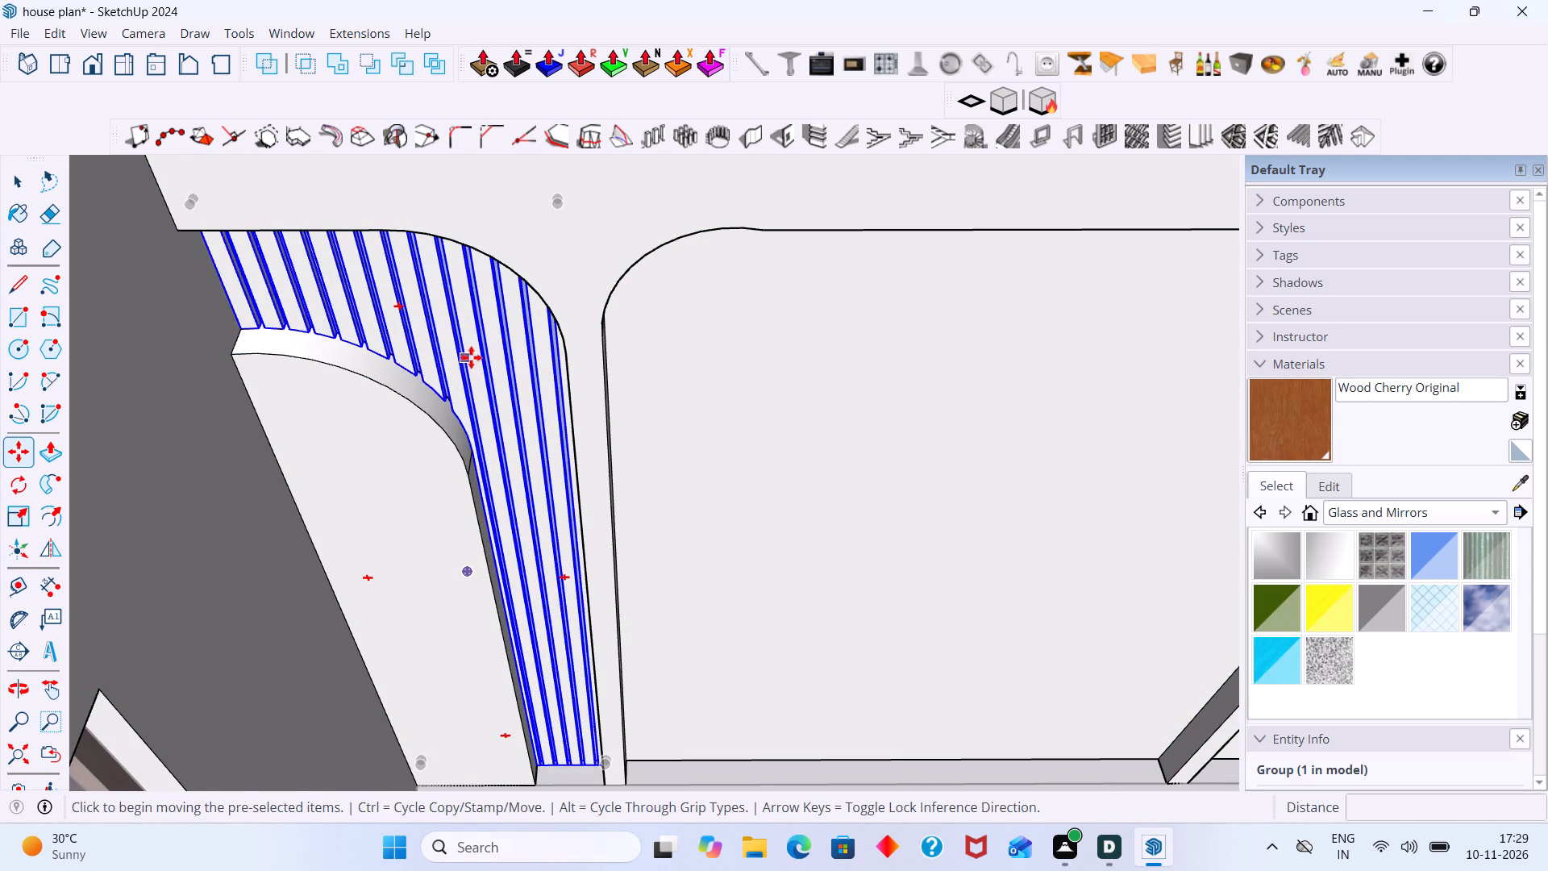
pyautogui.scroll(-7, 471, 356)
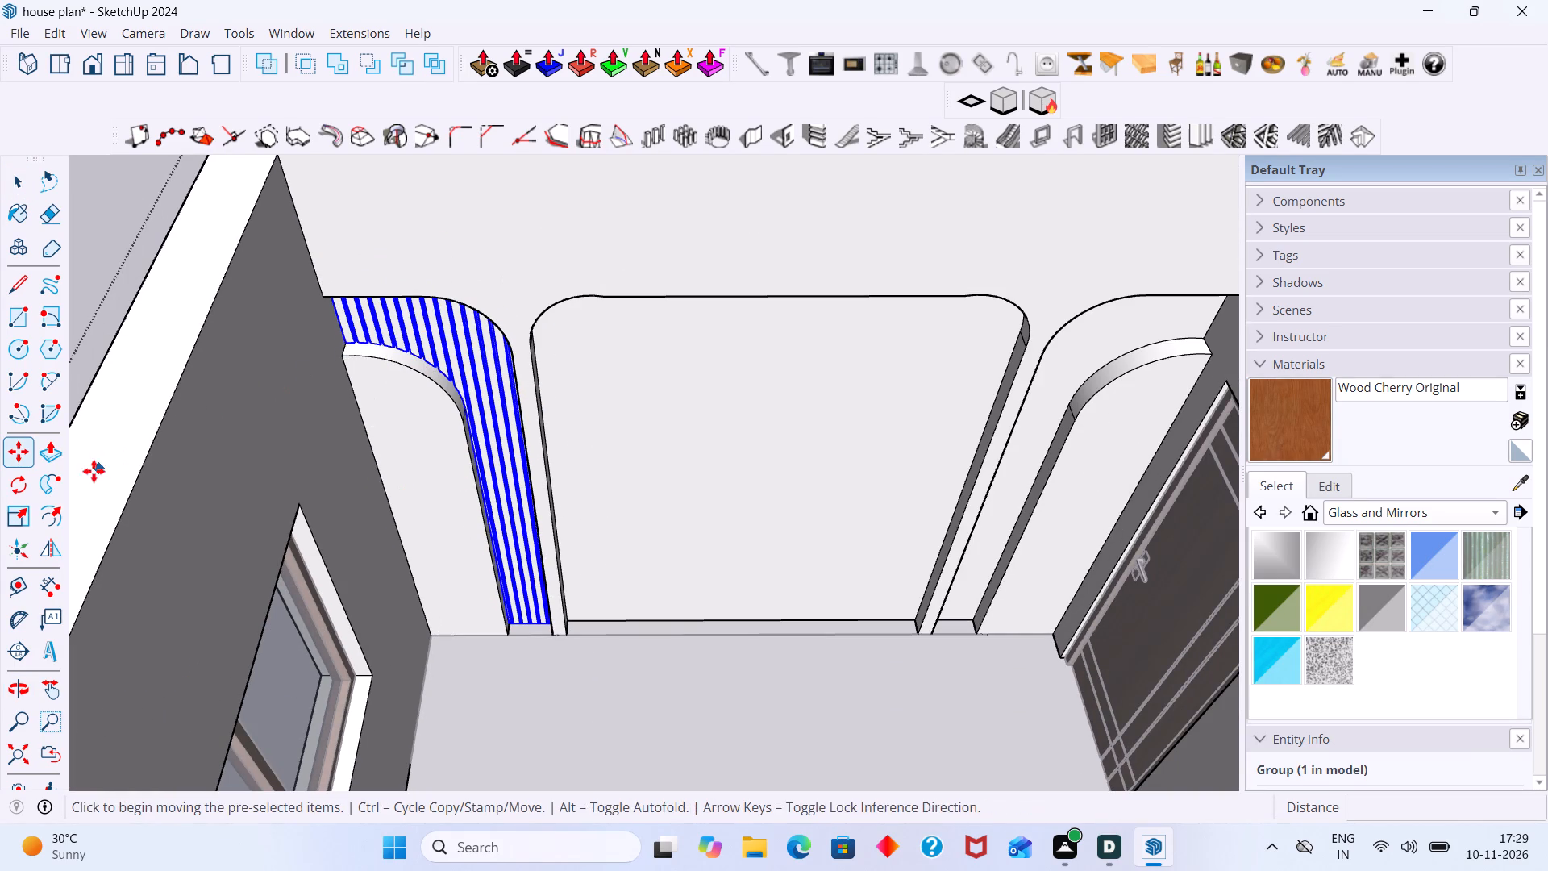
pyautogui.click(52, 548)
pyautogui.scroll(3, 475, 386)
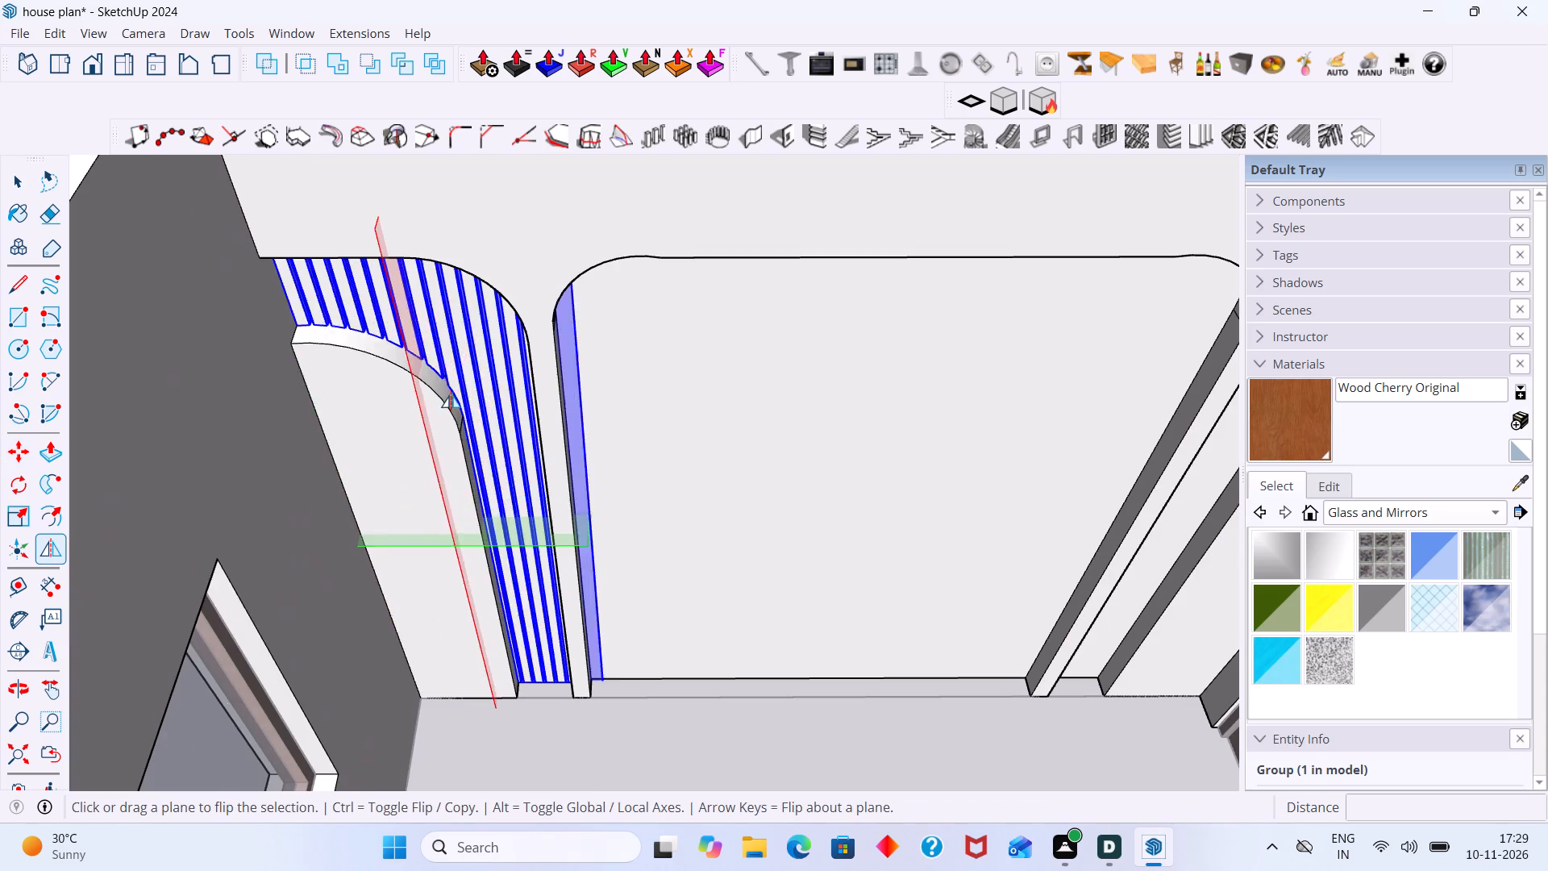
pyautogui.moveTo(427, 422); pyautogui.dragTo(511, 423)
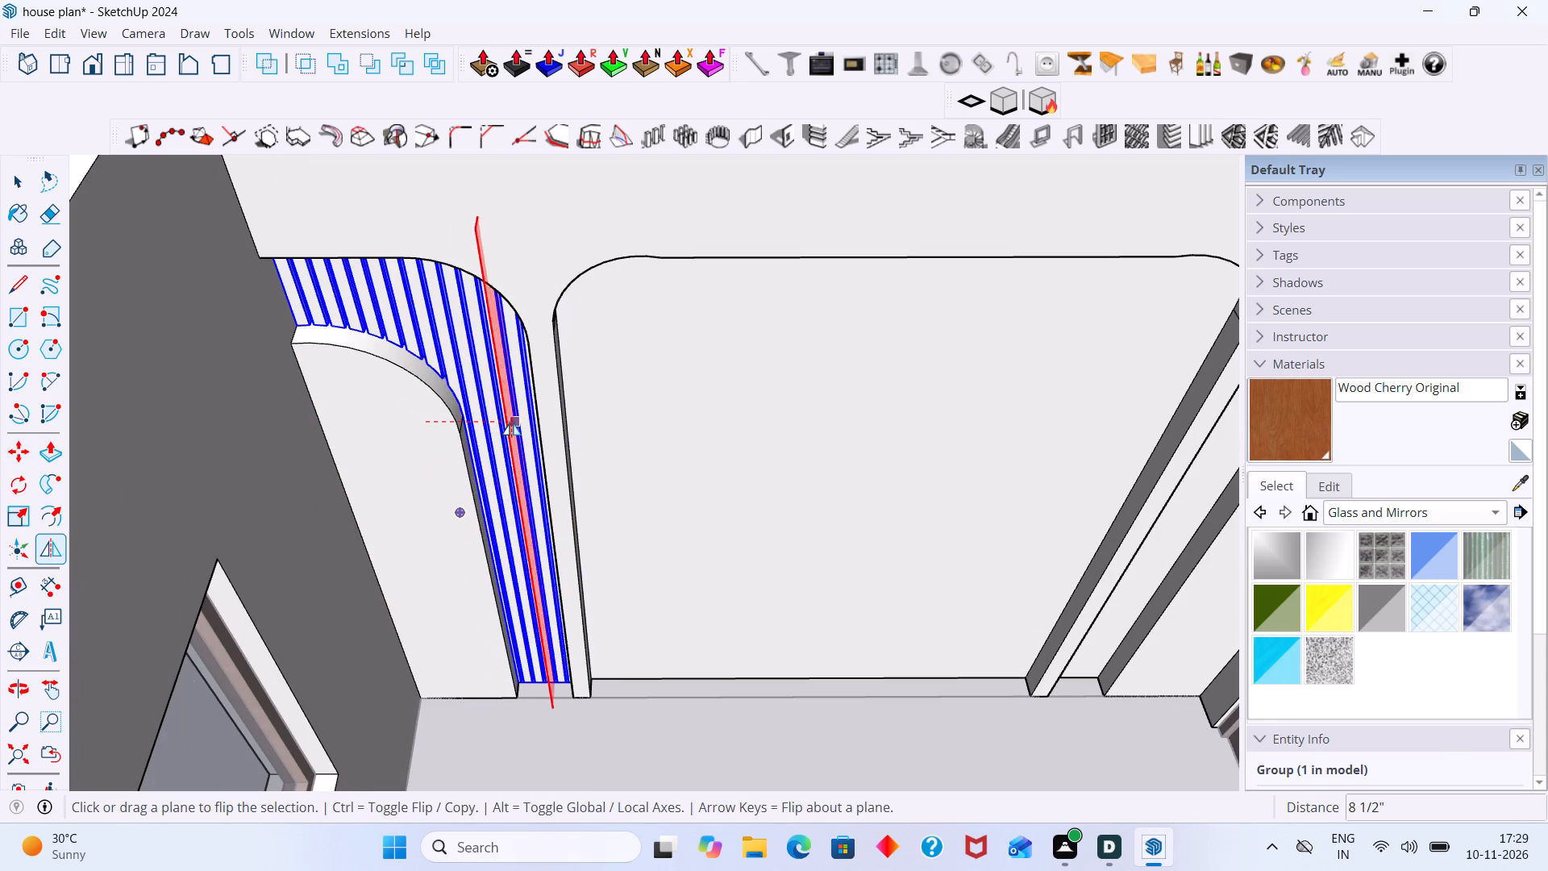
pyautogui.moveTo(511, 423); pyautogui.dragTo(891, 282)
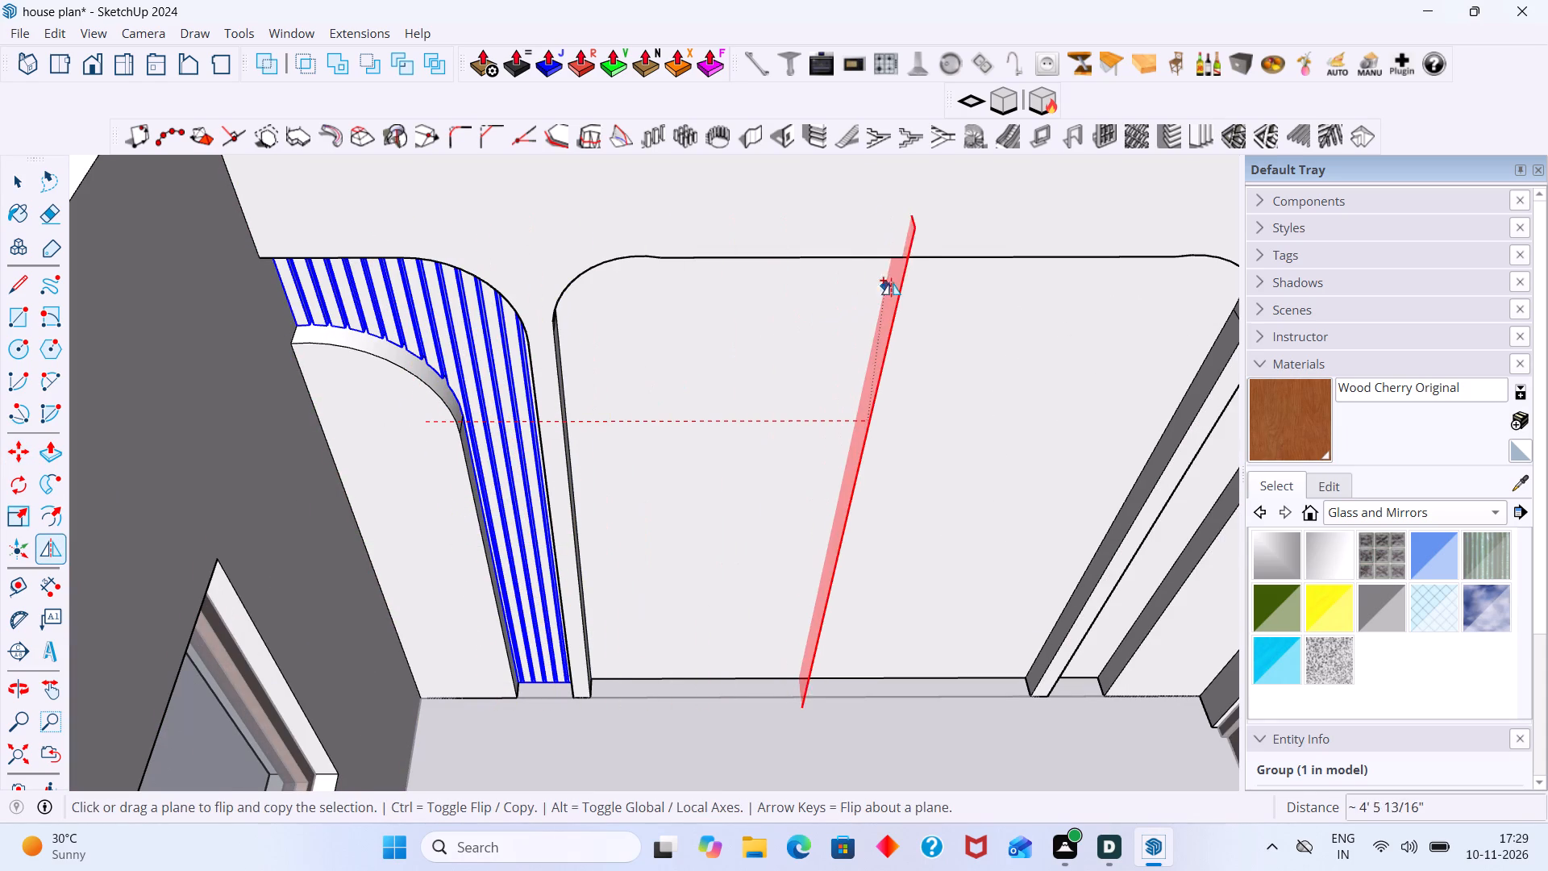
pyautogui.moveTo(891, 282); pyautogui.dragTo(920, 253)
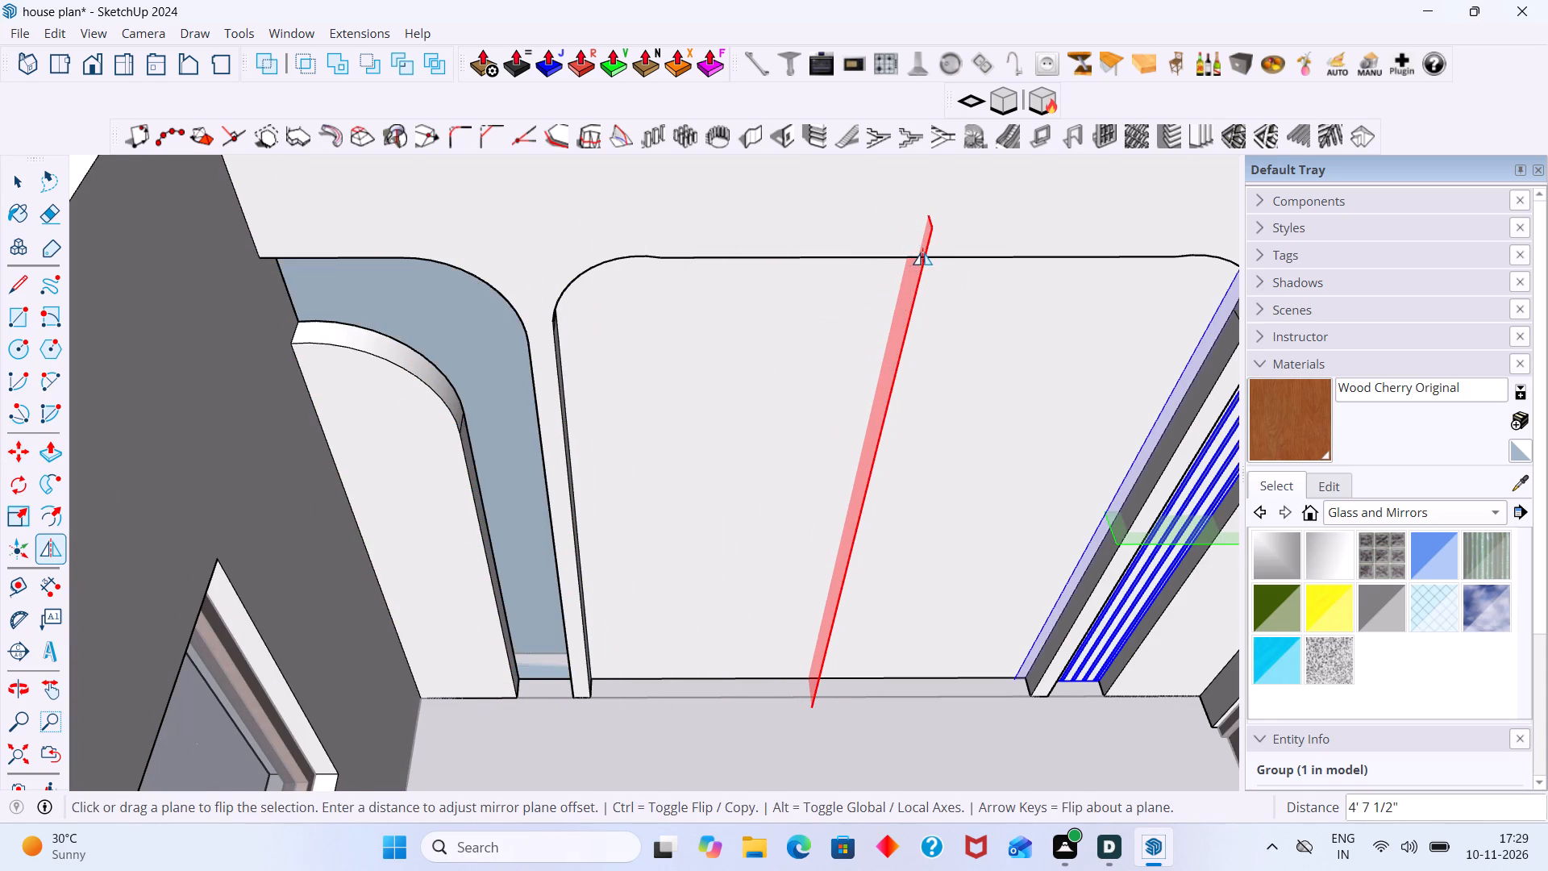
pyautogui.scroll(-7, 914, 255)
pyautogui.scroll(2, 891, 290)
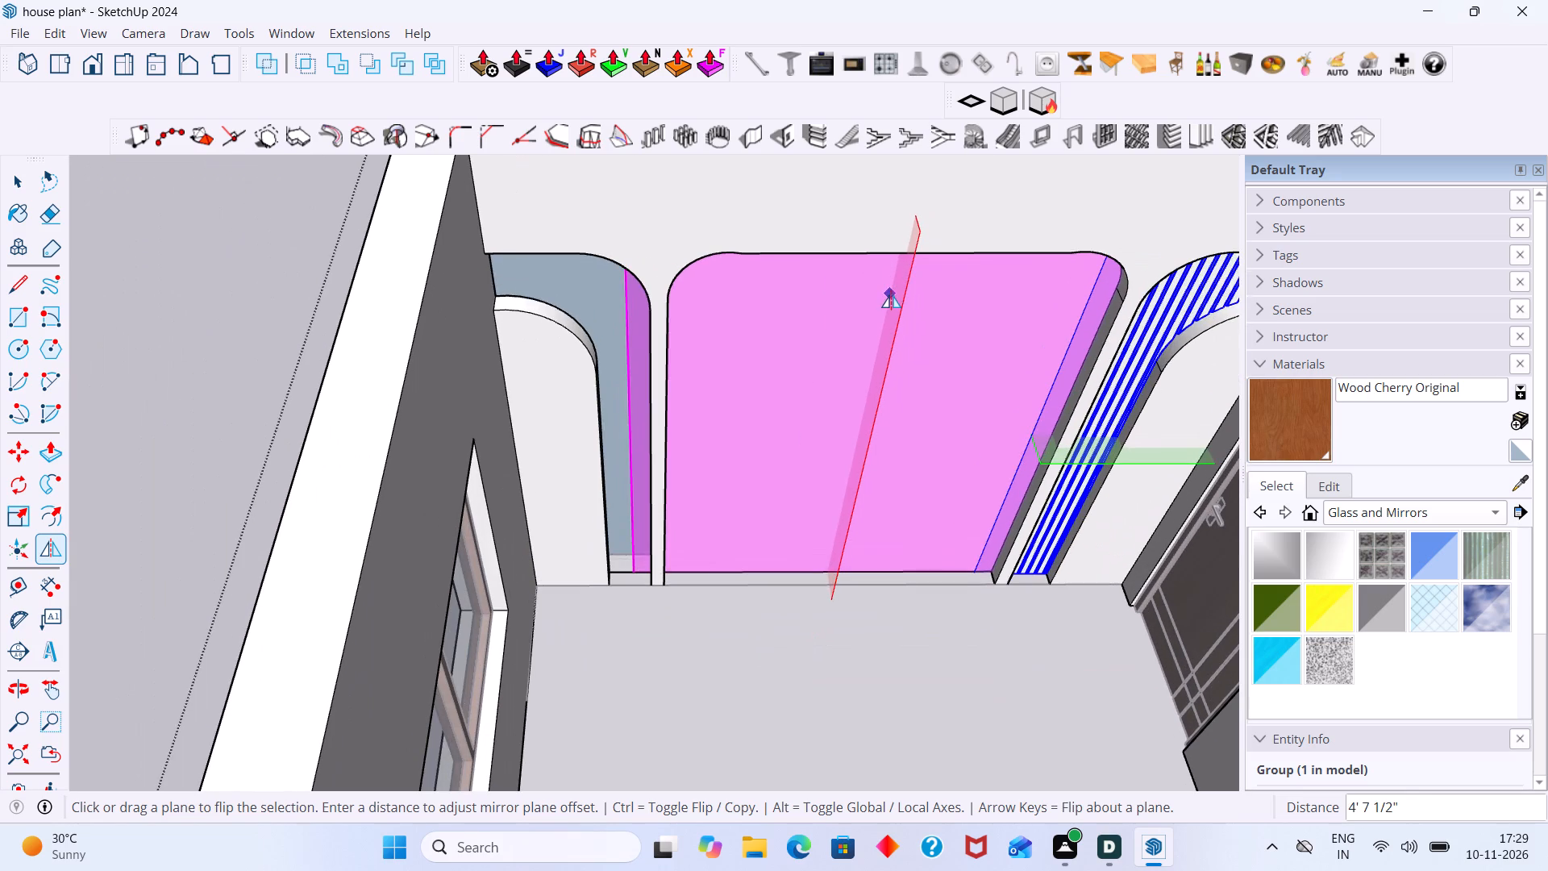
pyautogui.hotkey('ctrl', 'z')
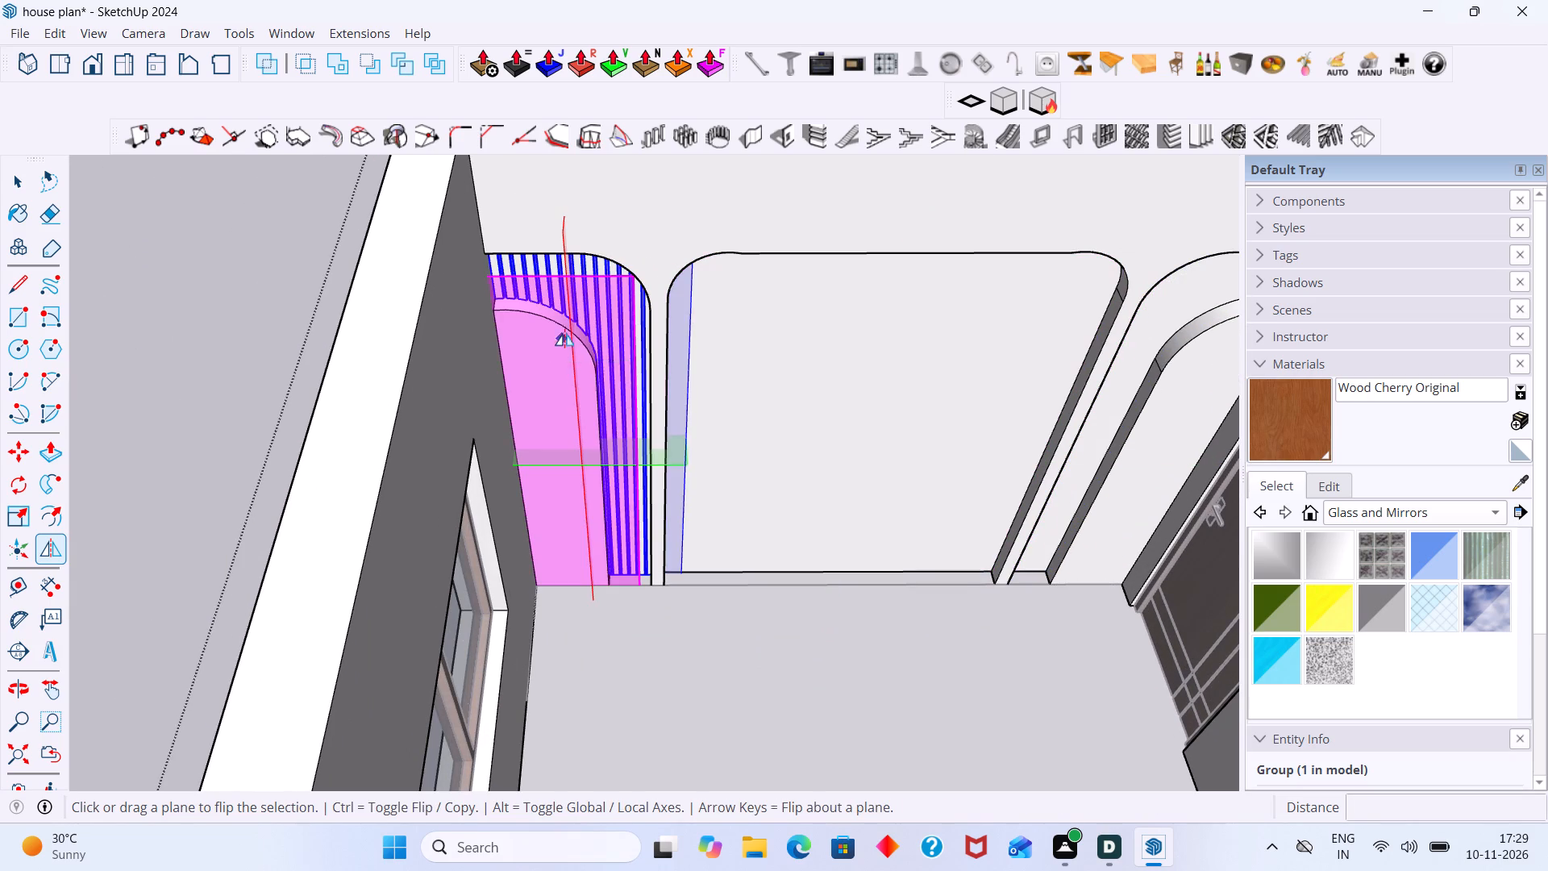
# Flip a copy of the louvre group onto the door-side arch band about a plane offset 4' 7 1/2", and clear the selection.
pyautogui.moveTo(573, 319); pyautogui.dragTo(918, 253)
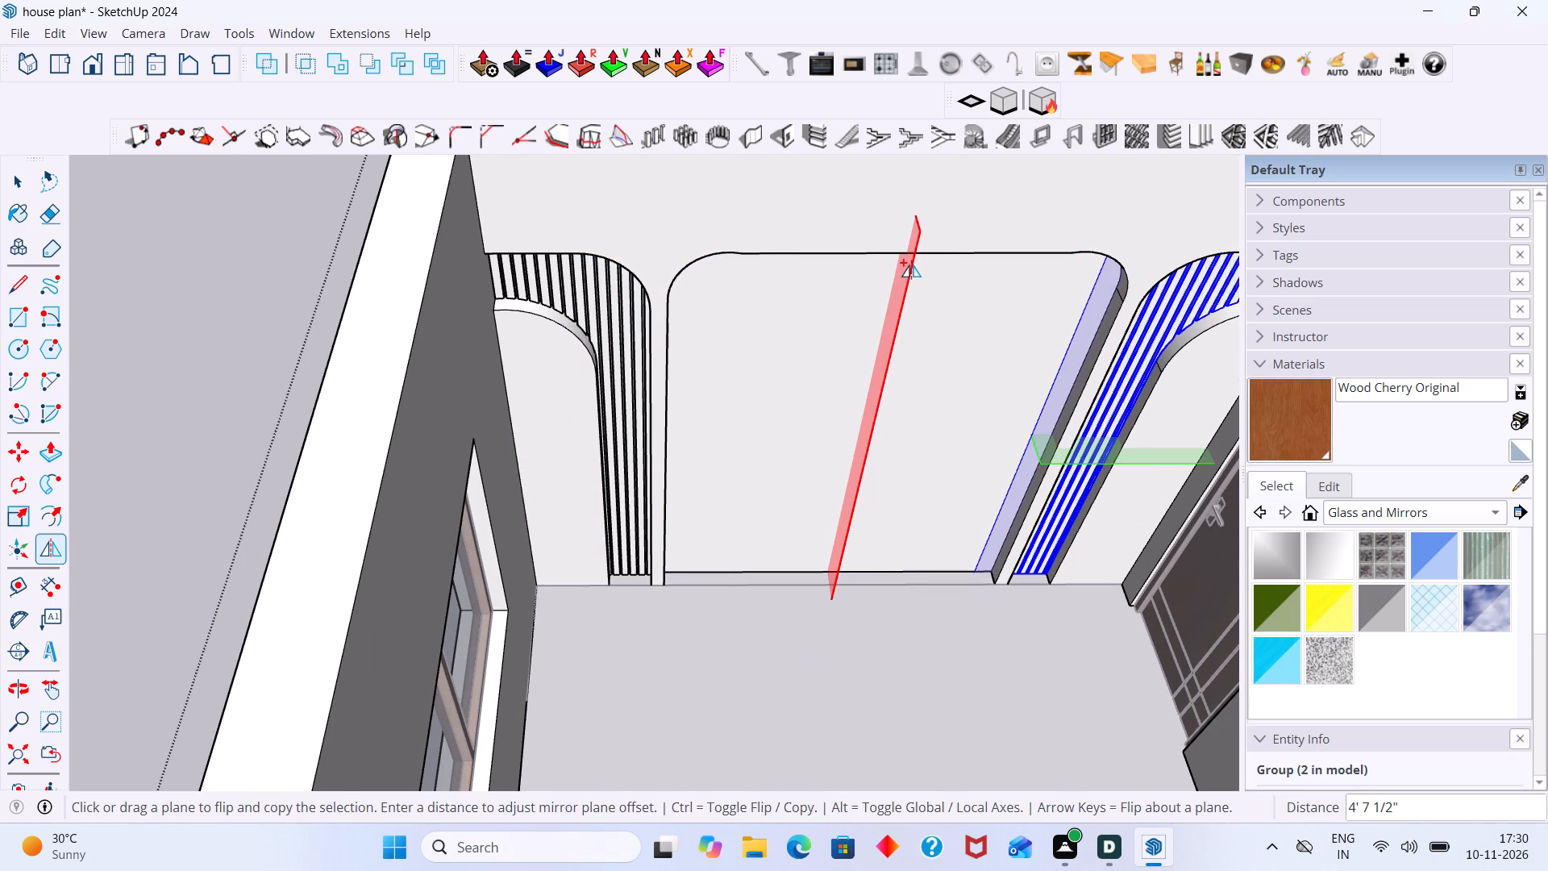
pyautogui.press('space')
pyautogui.scroll(-9, 871, 265)
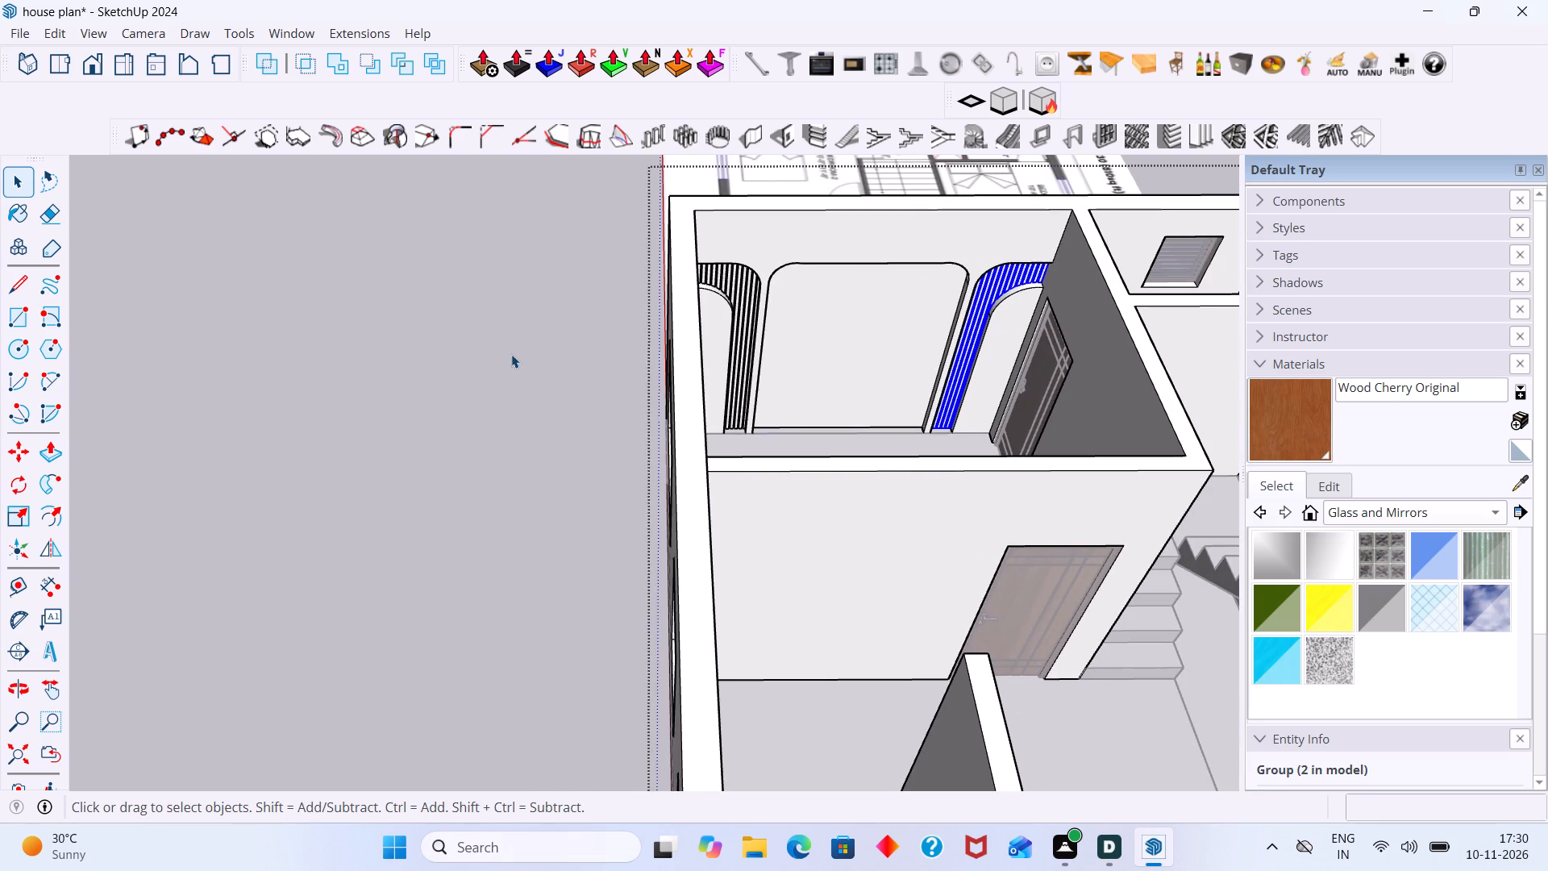
pyautogui.click(511, 354)
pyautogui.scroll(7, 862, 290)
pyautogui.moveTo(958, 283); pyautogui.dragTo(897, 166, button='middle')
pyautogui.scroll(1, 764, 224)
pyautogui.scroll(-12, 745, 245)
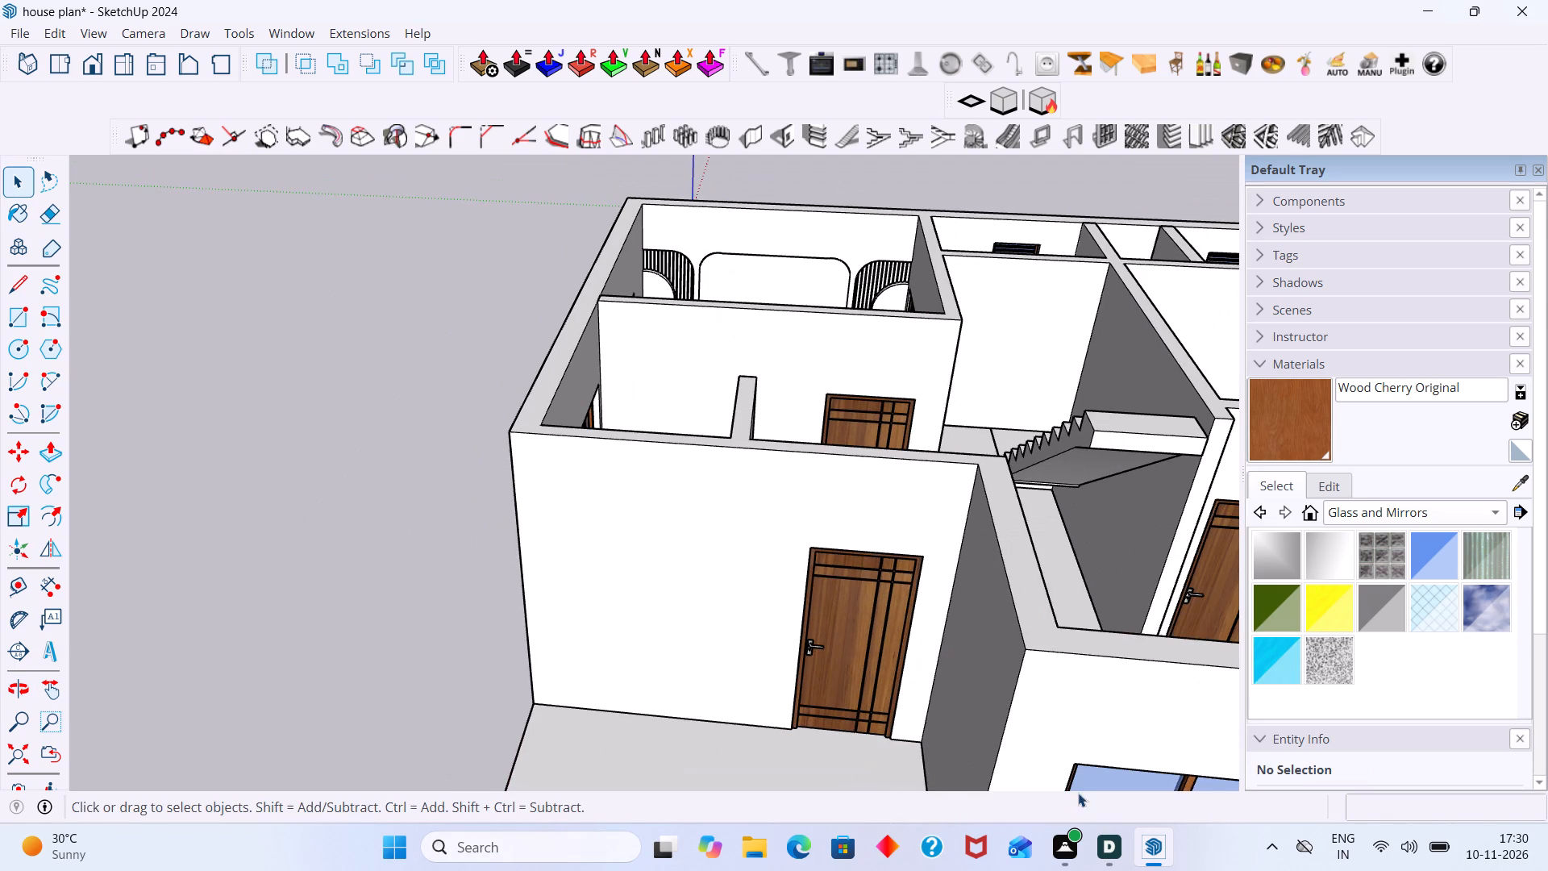
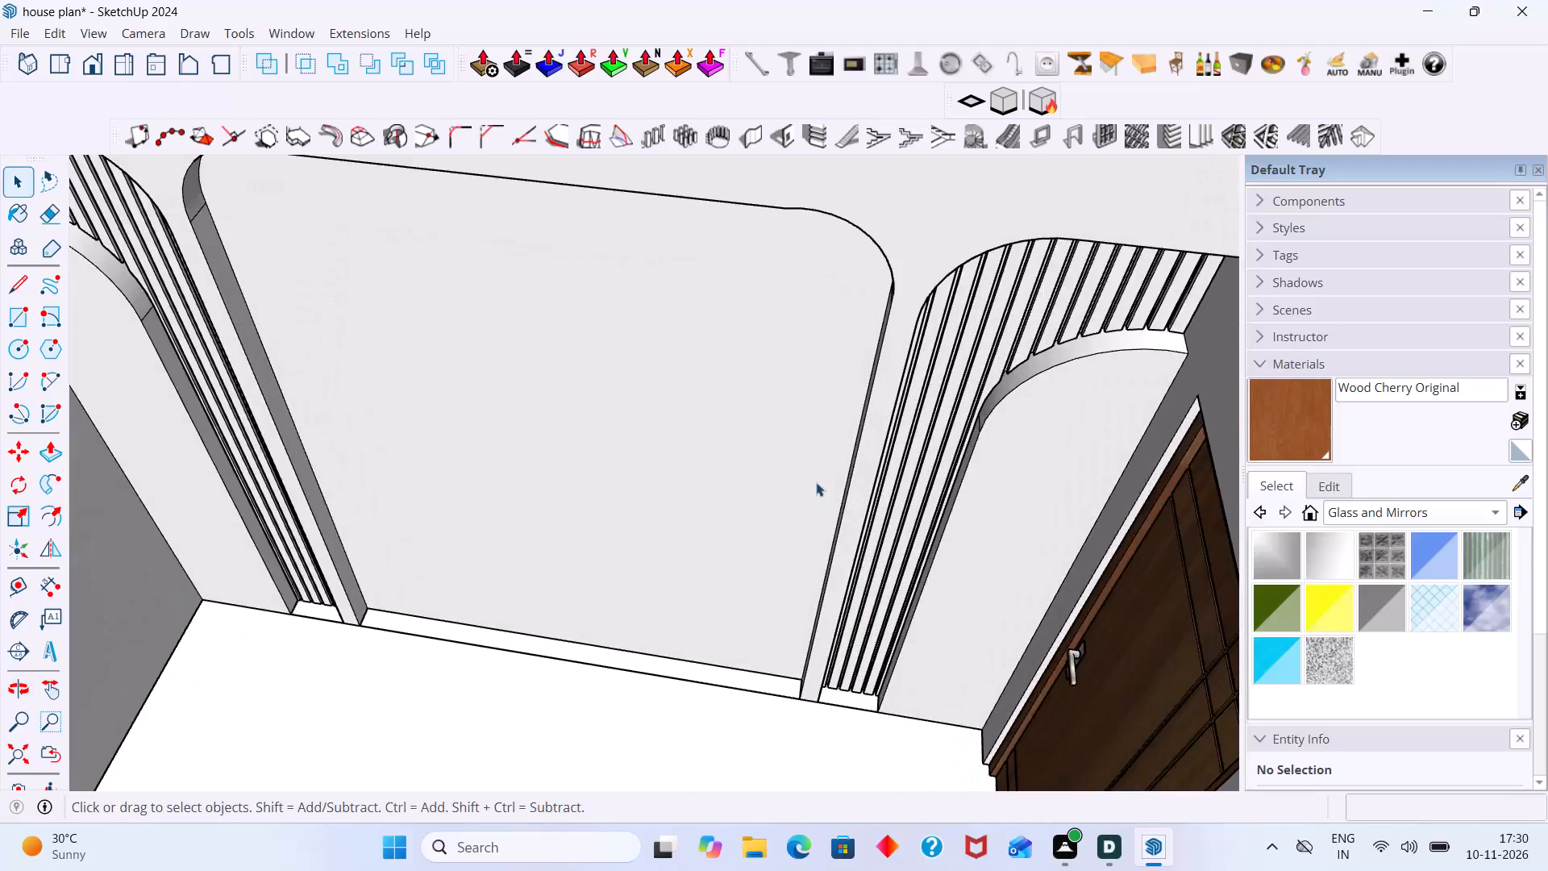
# Examine the mirrored louvre panelling on the feature wall and the house's other rooms from several angles.
pyautogui.moveTo(816, 482); pyautogui.dragTo(1042, 423, button='middle')
pyautogui.scroll(3, 919, 489)
pyautogui.scroll(-11, 919, 478)
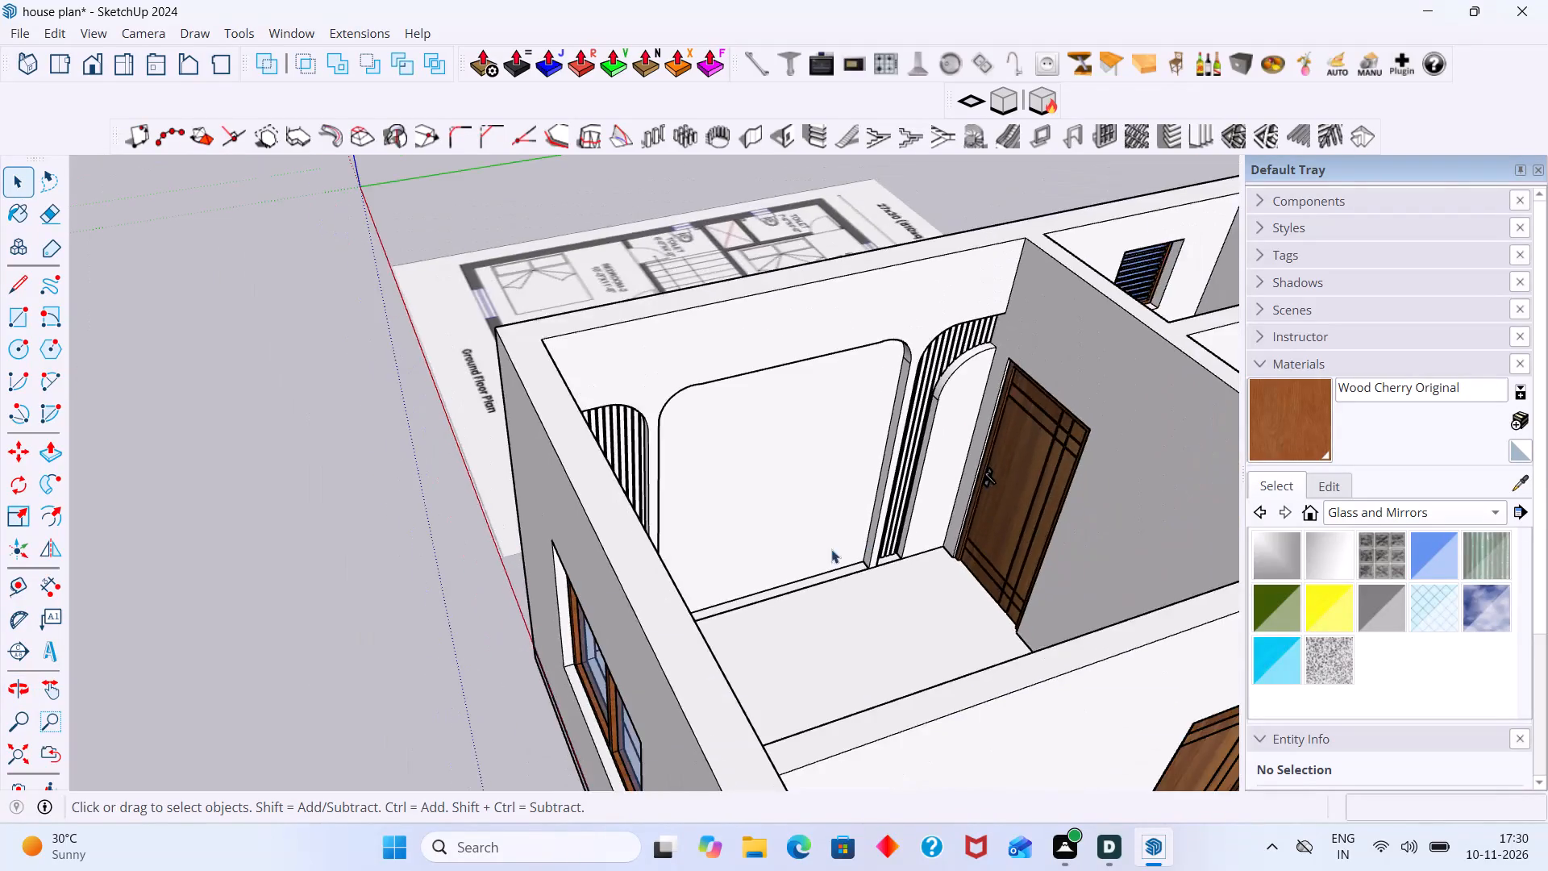
pyautogui.moveTo(790, 537); pyautogui.dragTo(952, 600, button='middle')
pyautogui.scroll(10, 718, 474)
pyautogui.moveTo(676, 440); pyautogui.dragTo(662, 376, button='middle')
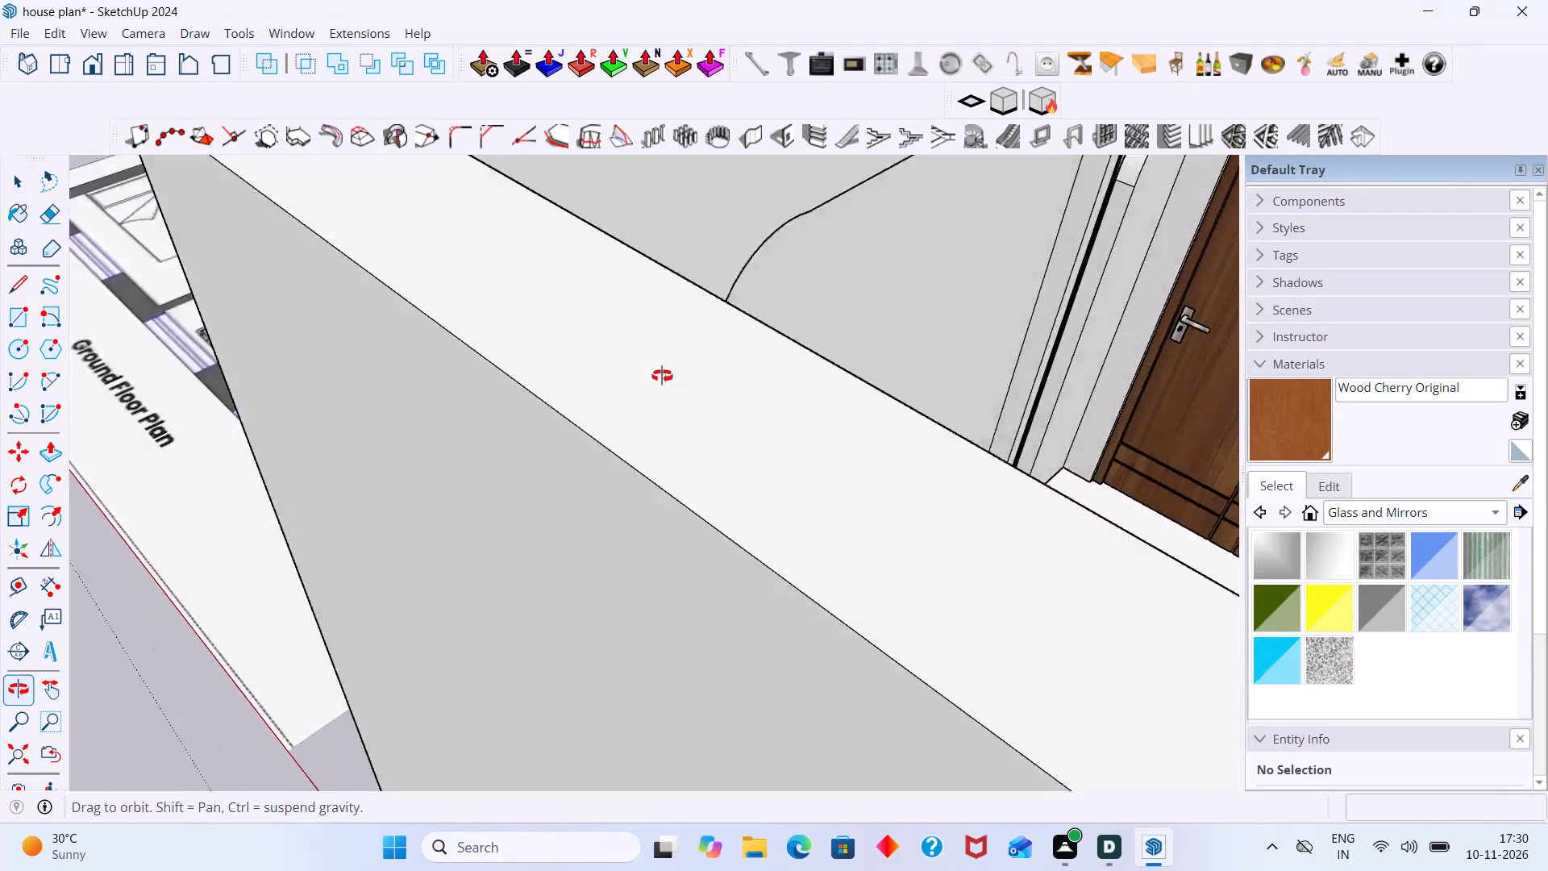
pyautogui.moveTo(662, 376); pyautogui.dragTo(527, 368, button='middle')
pyautogui.scroll(1, 572, 353)
pyautogui.moveTo(572, 353); pyautogui.dragTo(610, 232, button='middle')
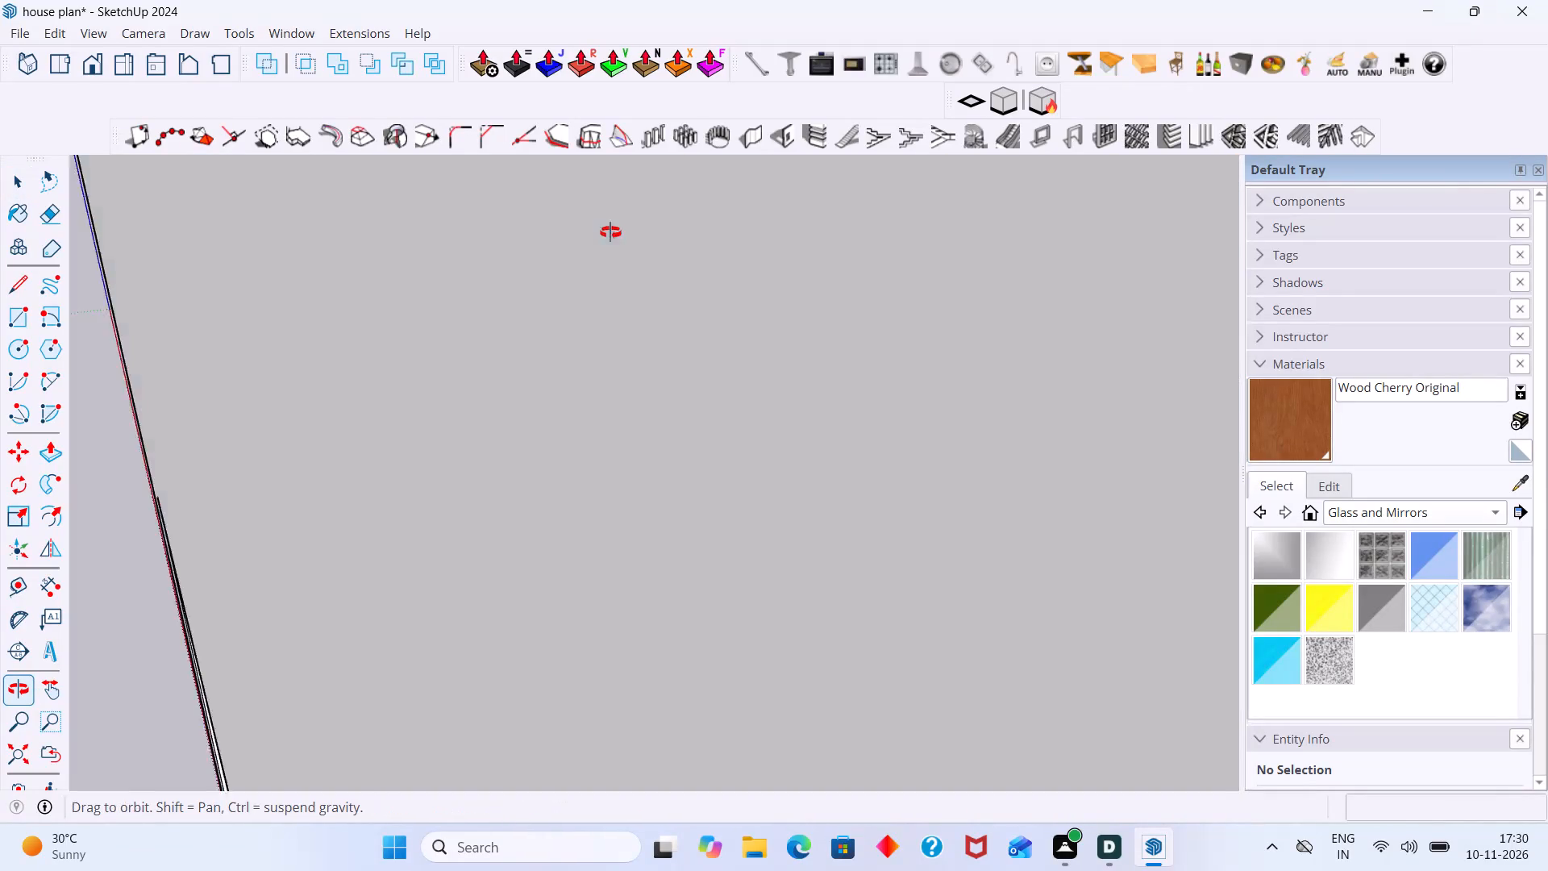
pyautogui.moveTo(610, 232); pyautogui.dragTo(543, 255, button='middle')
pyautogui.scroll(2, 538, 255)
pyautogui.moveTo(504, 286); pyautogui.dragTo(560, 239, button='middle')
pyautogui.scroll(-4, 506, 256)
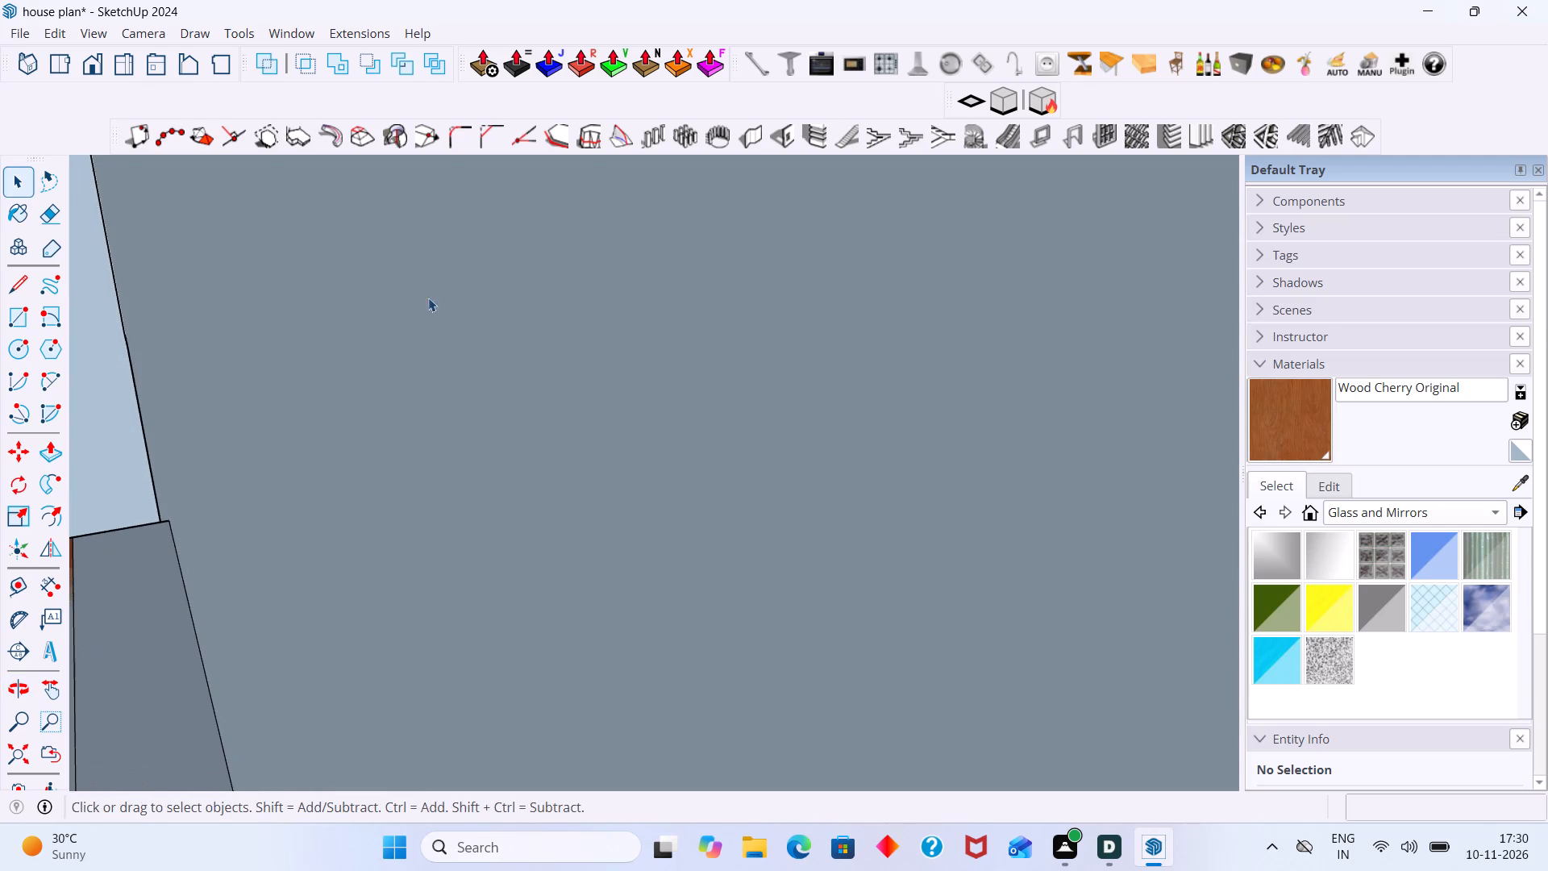
pyautogui.click(29, 750)
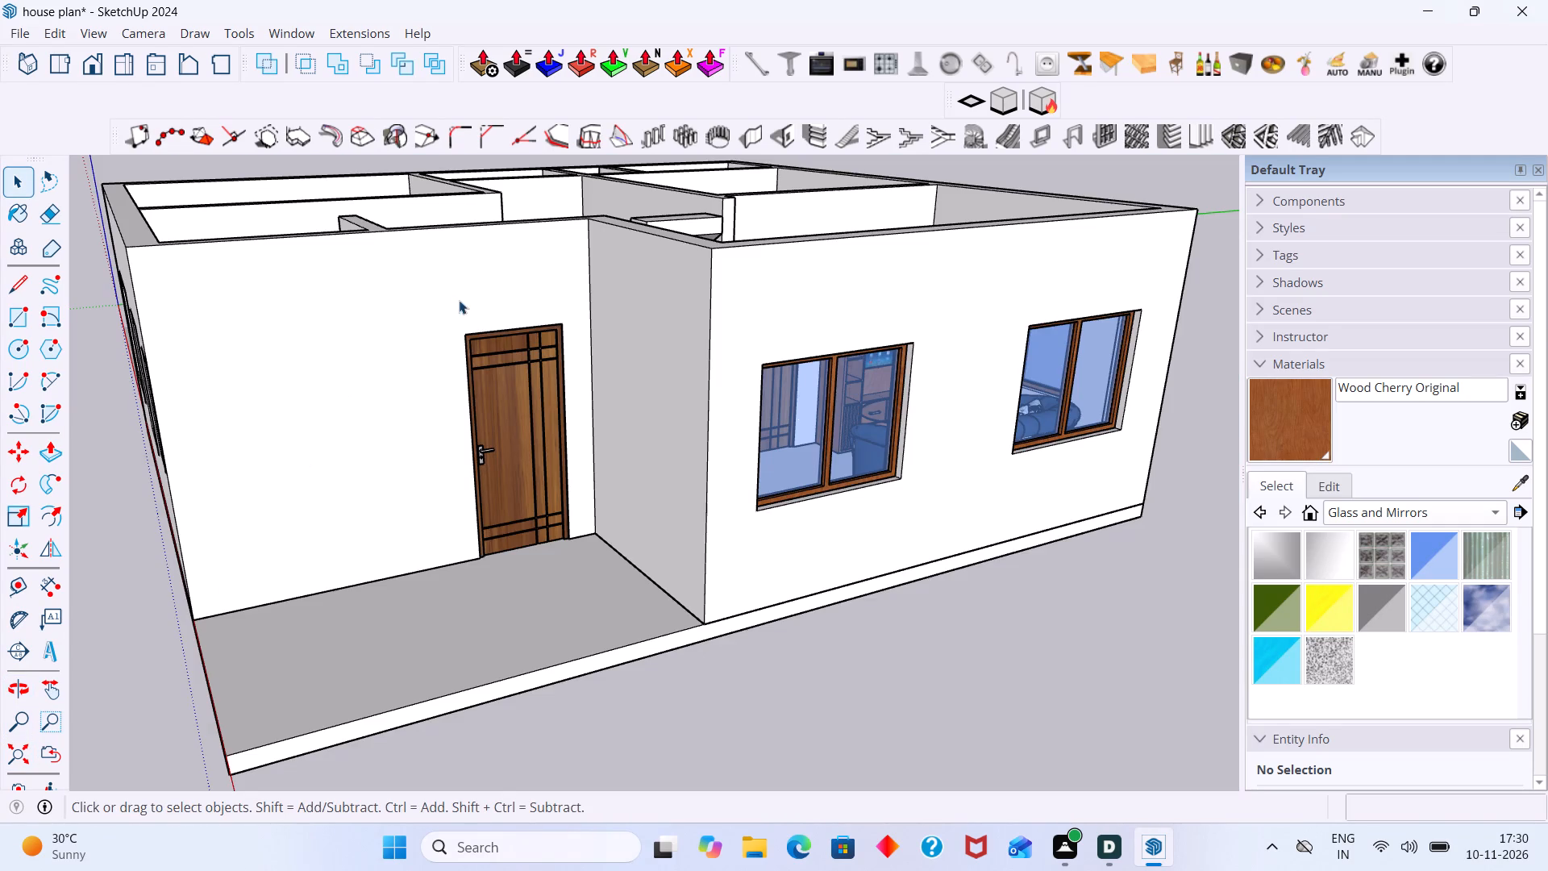
pyautogui.moveTo(603, 404); pyautogui.dragTo(381, 507, button='middle')
pyautogui.scroll(1, 540, 382)
pyautogui.scroll(-5, 533, 376)
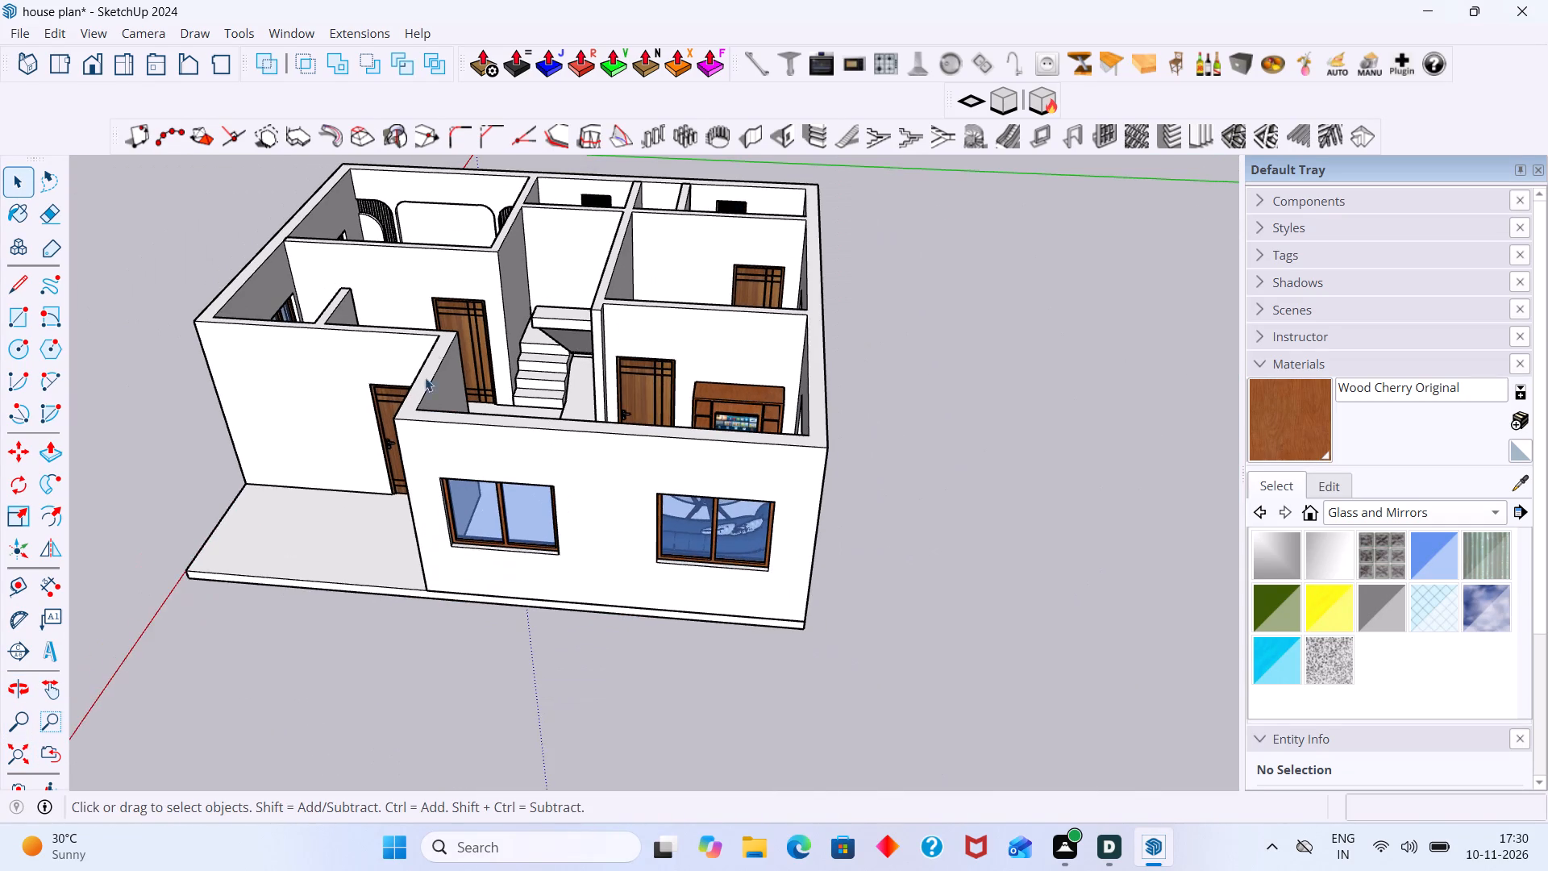
pyautogui.moveTo(431, 348); pyautogui.dragTo(608, 494, button='middle')
pyautogui.scroll(5, 398, 269)
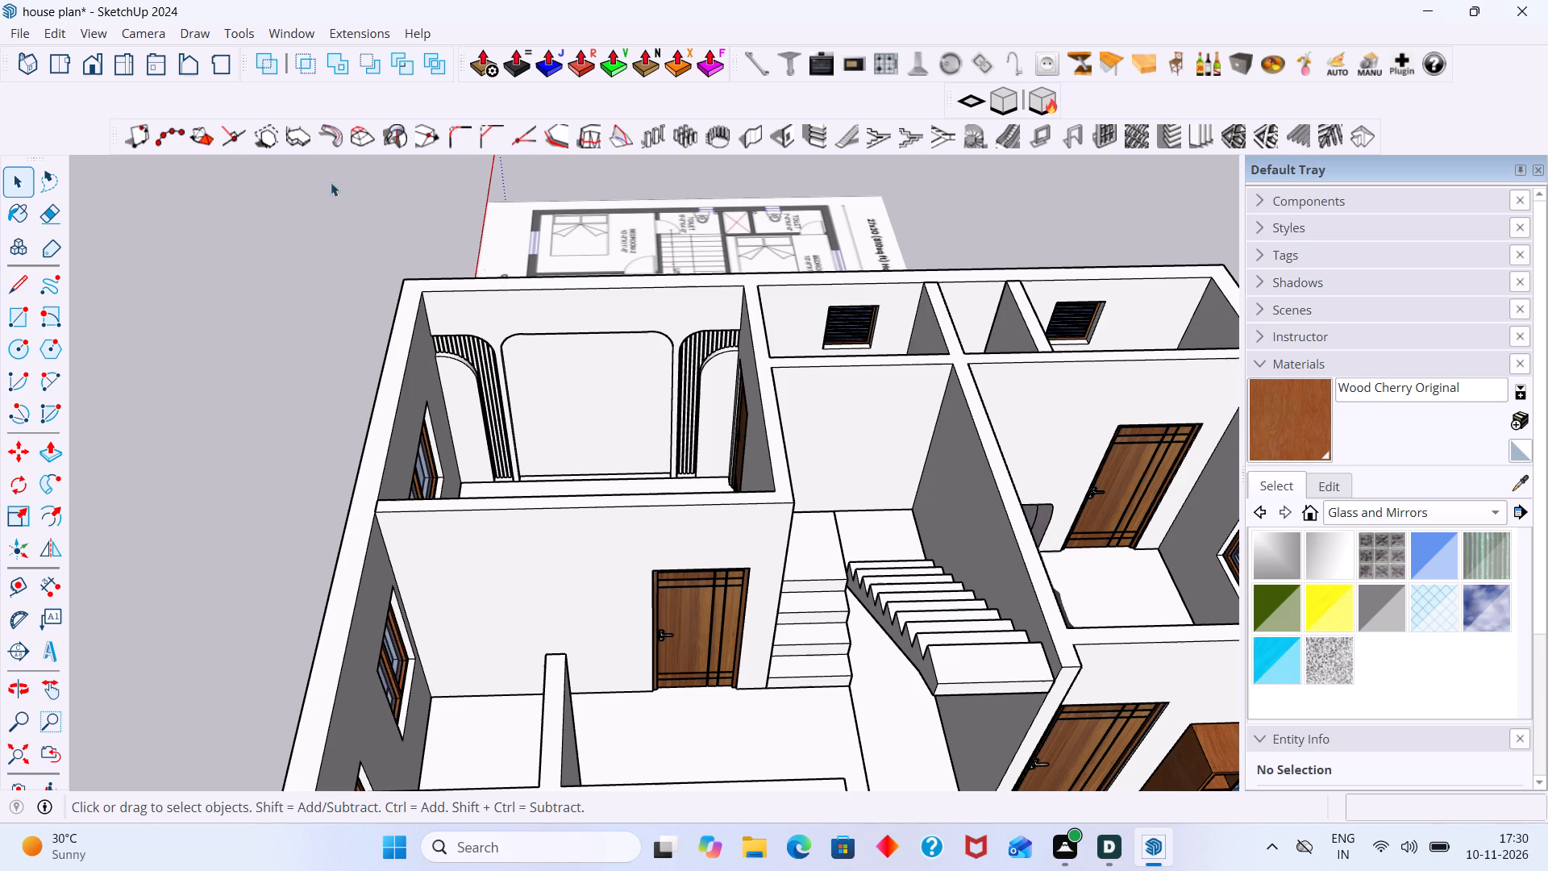
pyautogui.scroll(-4, 565, 262)
pyautogui.moveTo(626, 286); pyautogui.dragTo(1027, 301, button='middle')
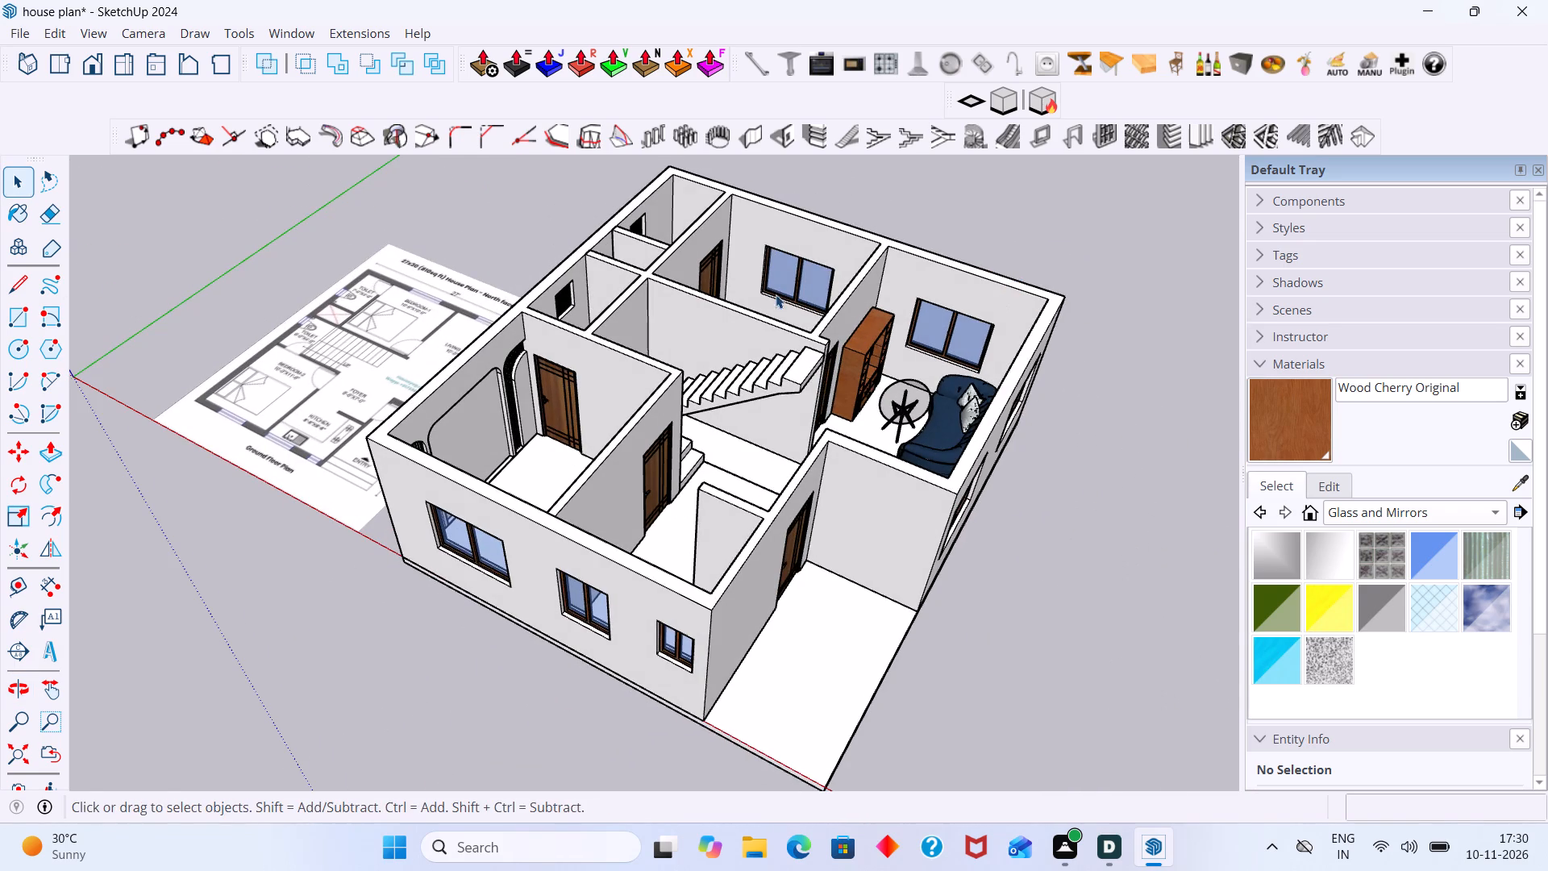
pyautogui.scroll(6, 748, 493)
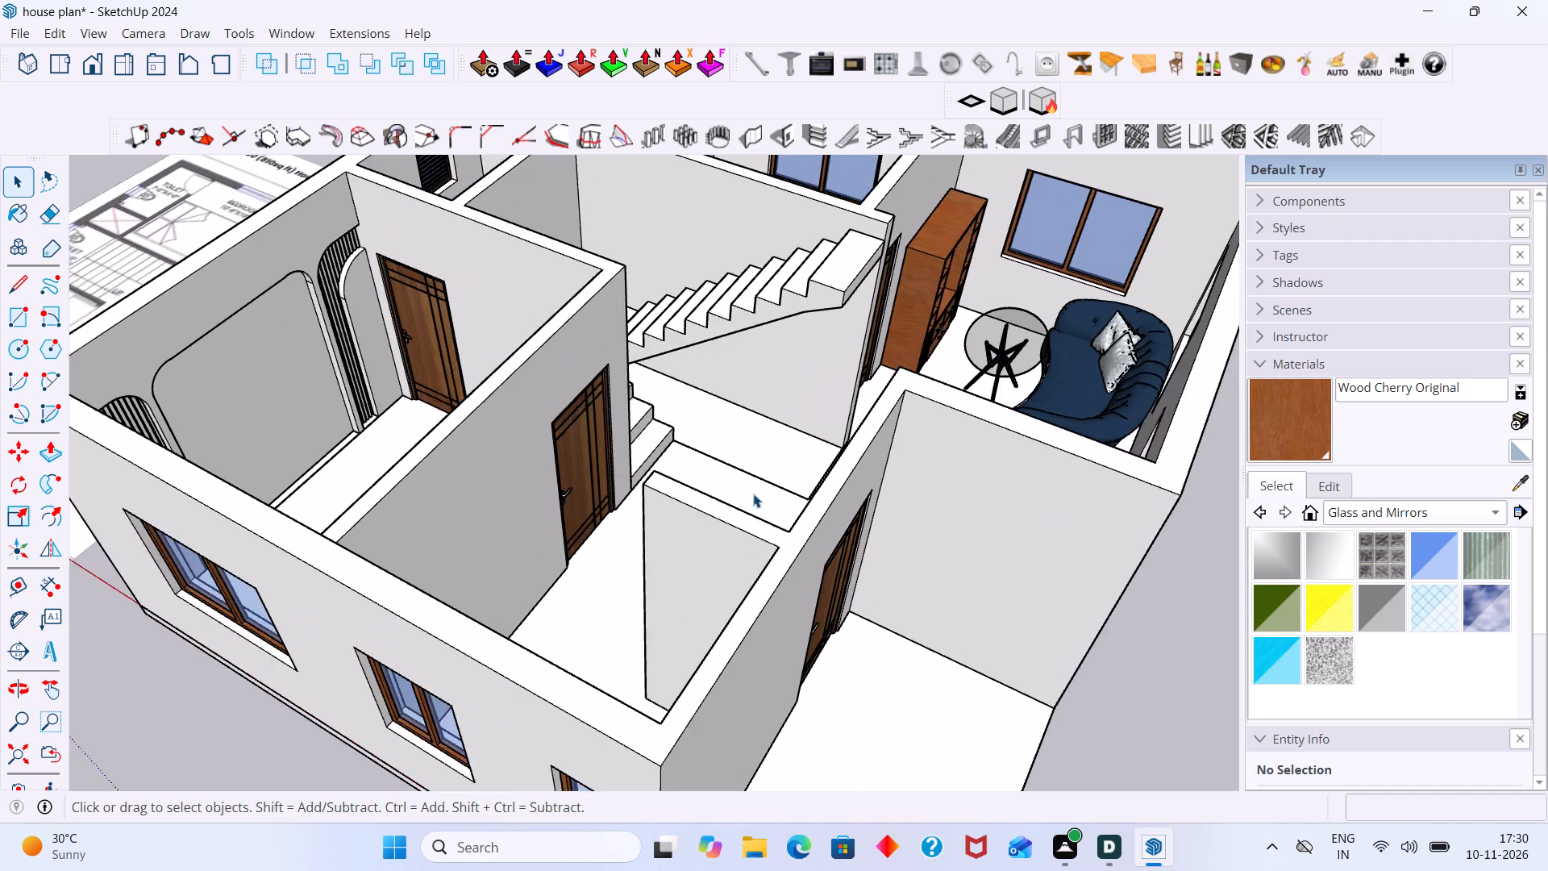
pyautogui.scroll(-4, 753, 494)
pyautogui.moveTo(657, 524); pyautogui.dragTo(107, 552, button='middle')
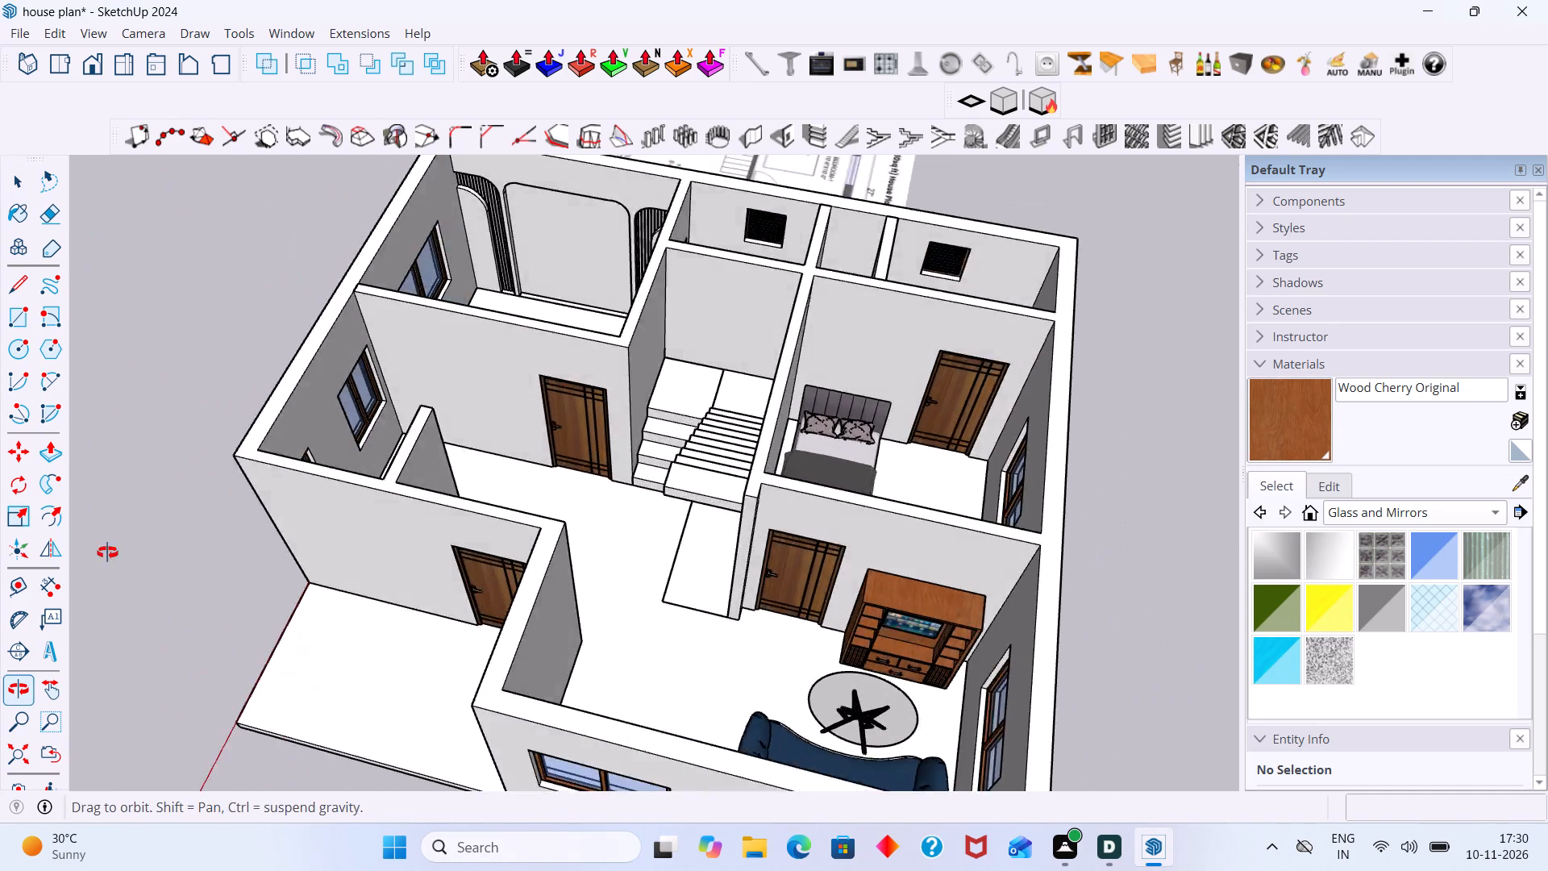
pyautogui.moveTo(107, 552); pyautogui.dragTo(17, 525, button='middle')
# Search 3D Warehouse for "DINNING" models.
pyautogui.click(278, 35)
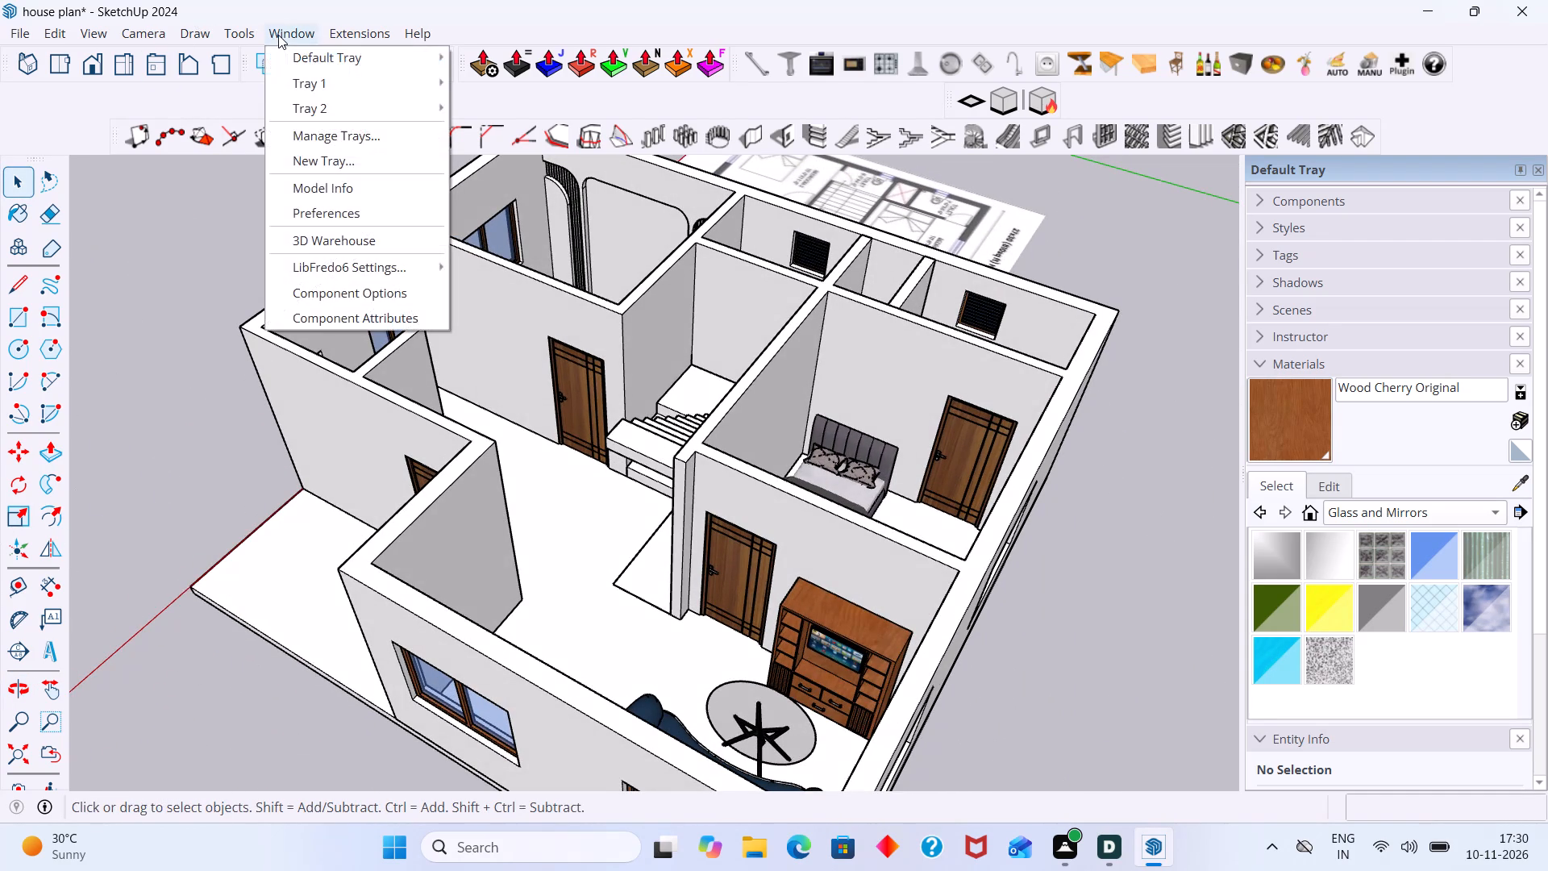
pyautogui.click(331, 244)
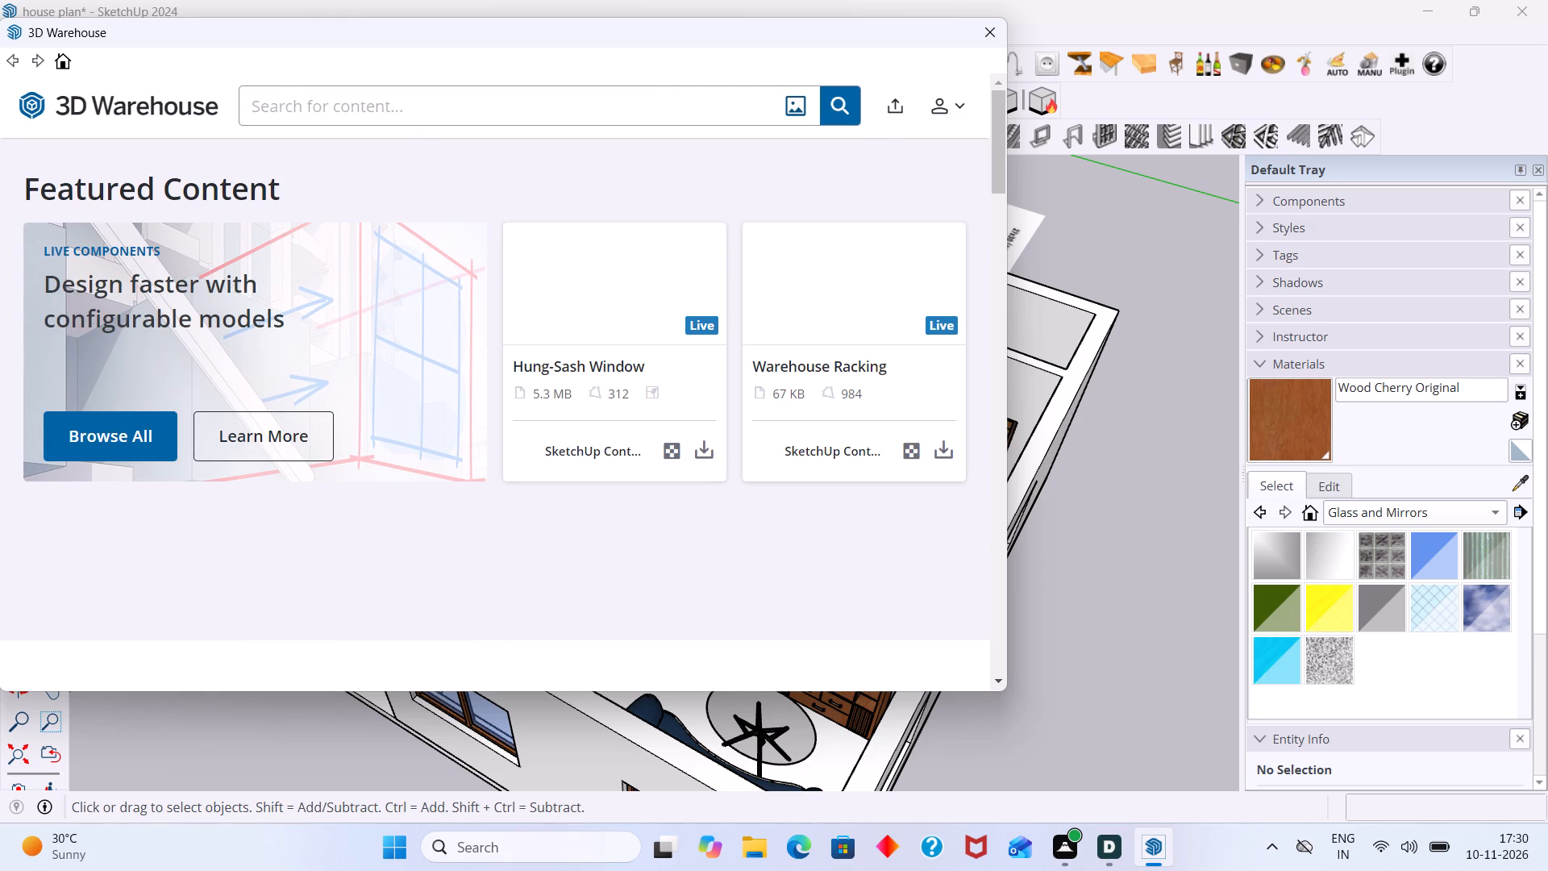
pyautogui.click(413, 108)
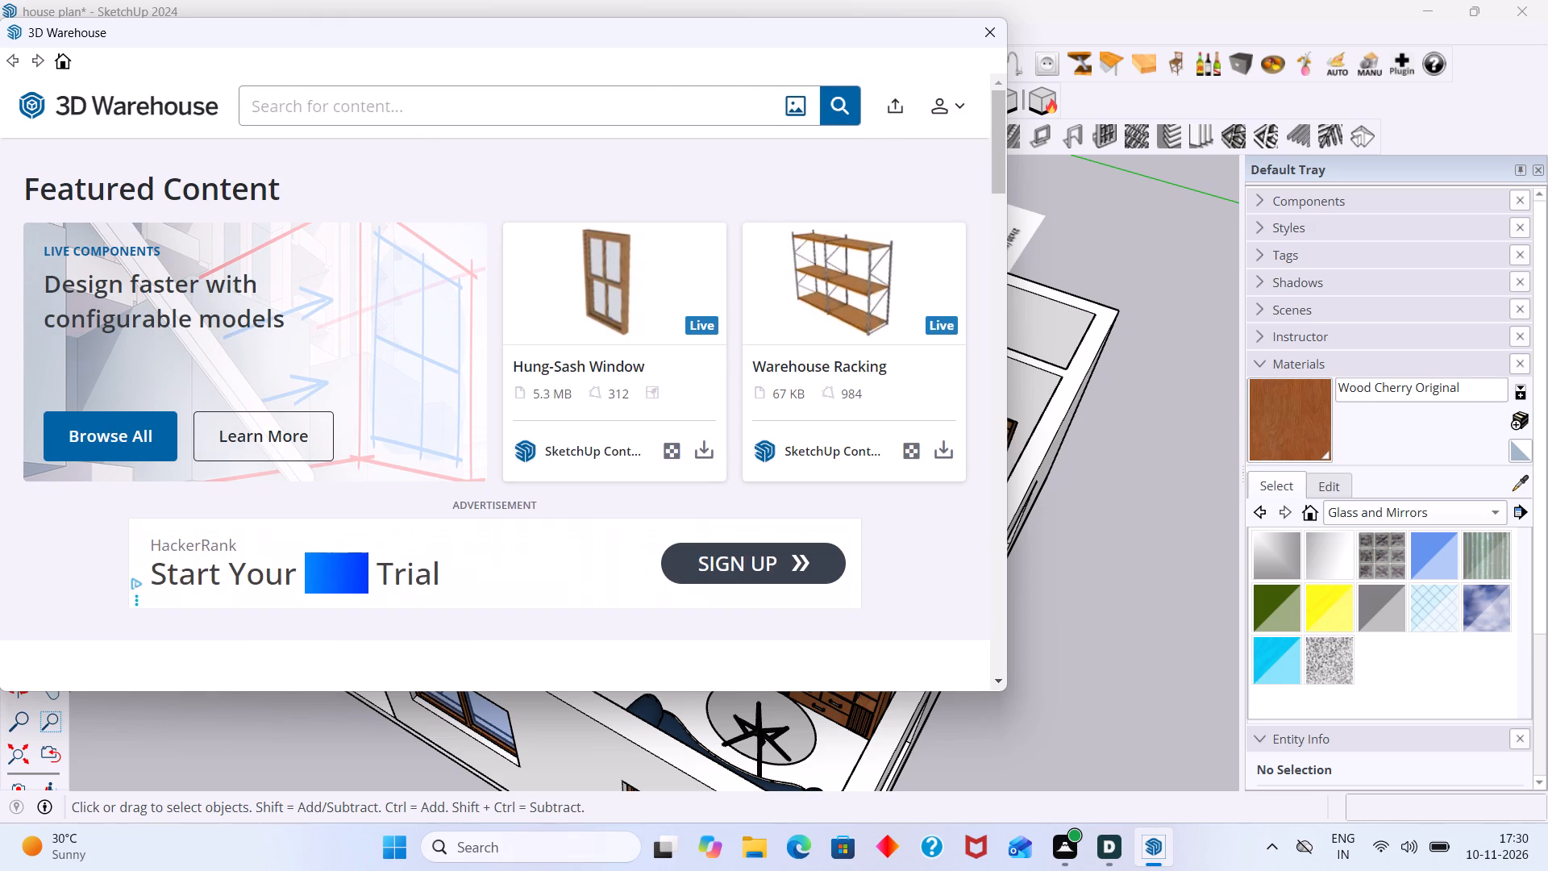
pyautogui.press('k')
pyautogui.press('i')
pyautogui.press('BackSpace')
pyautogui.press('BackSpace')
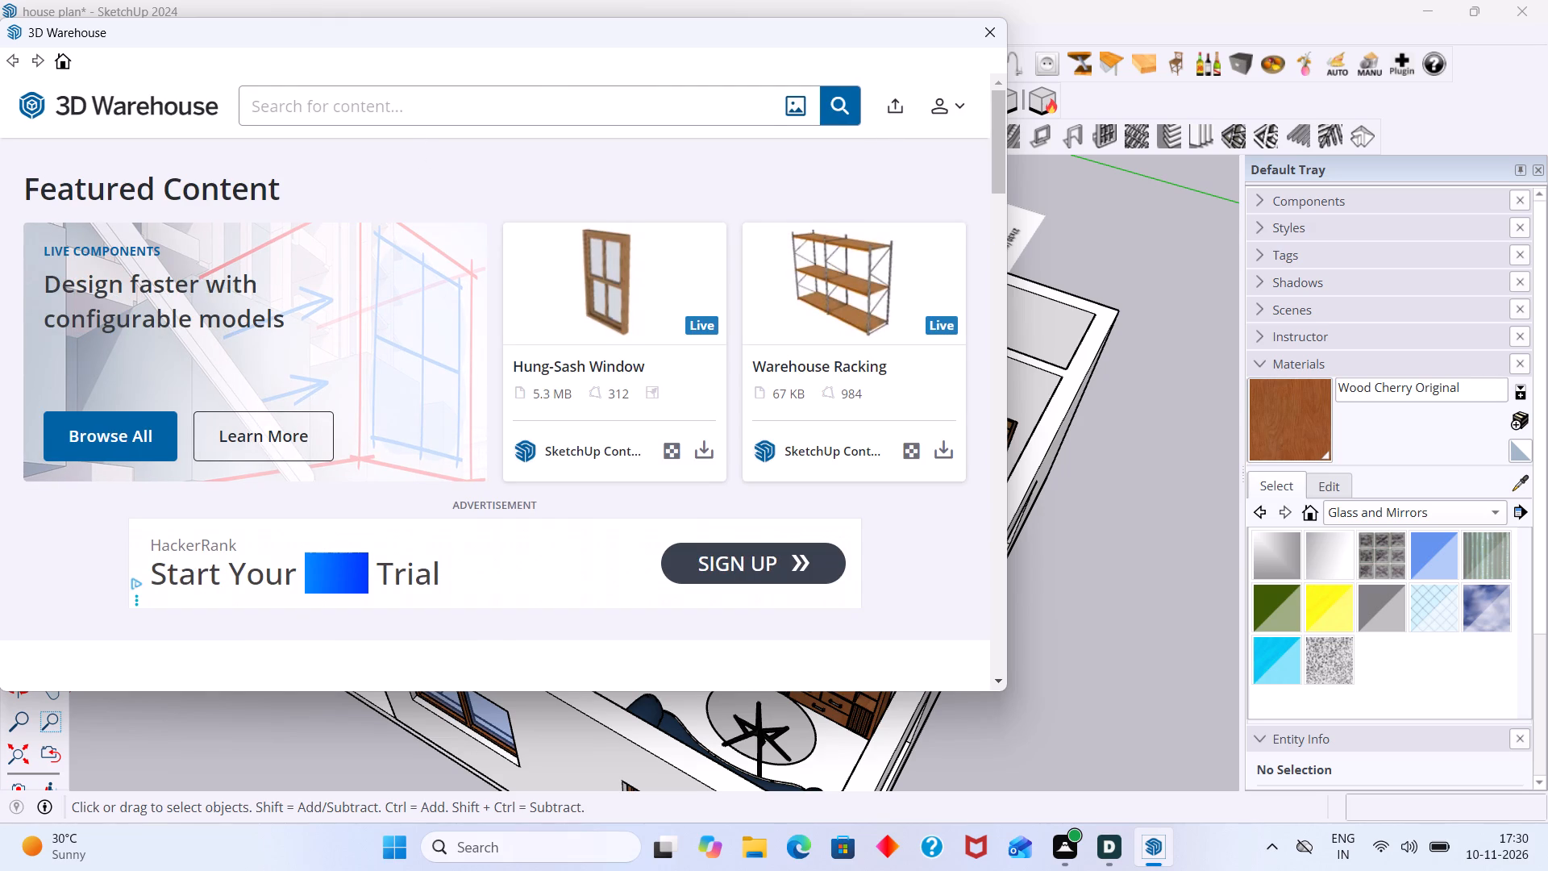
pyautogui.write('DINNING')
pyautogui.click(840, 114)
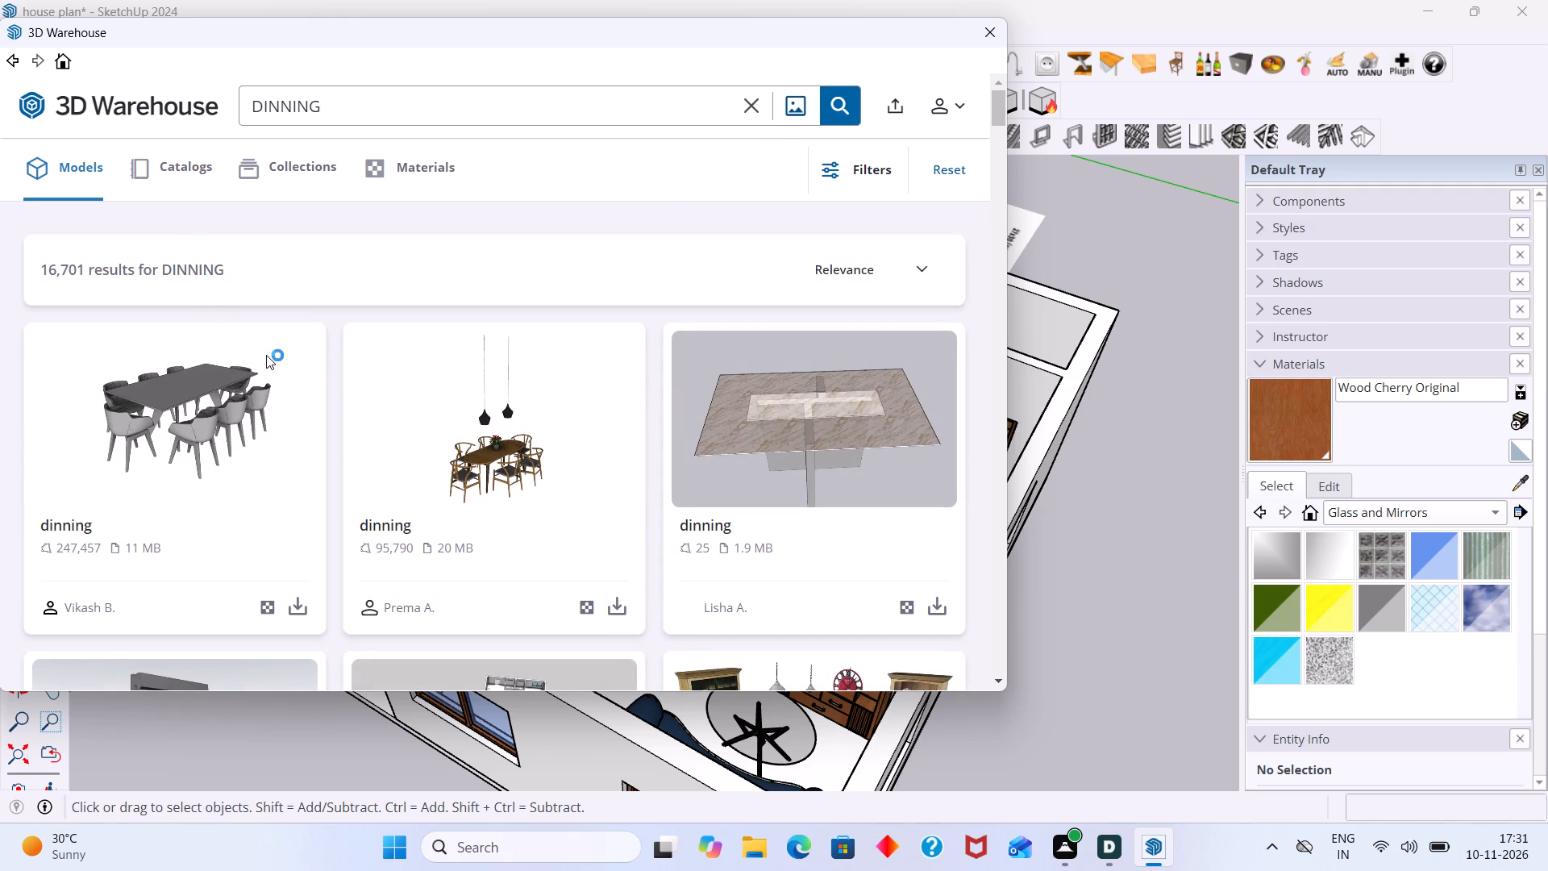
# Browse the dining models and load the grey "dinning" table with matching chairs directly into the house model.
pyautogui.scroll(-9, 266, 357)
pyautogui.scroll(3, 278, 431)
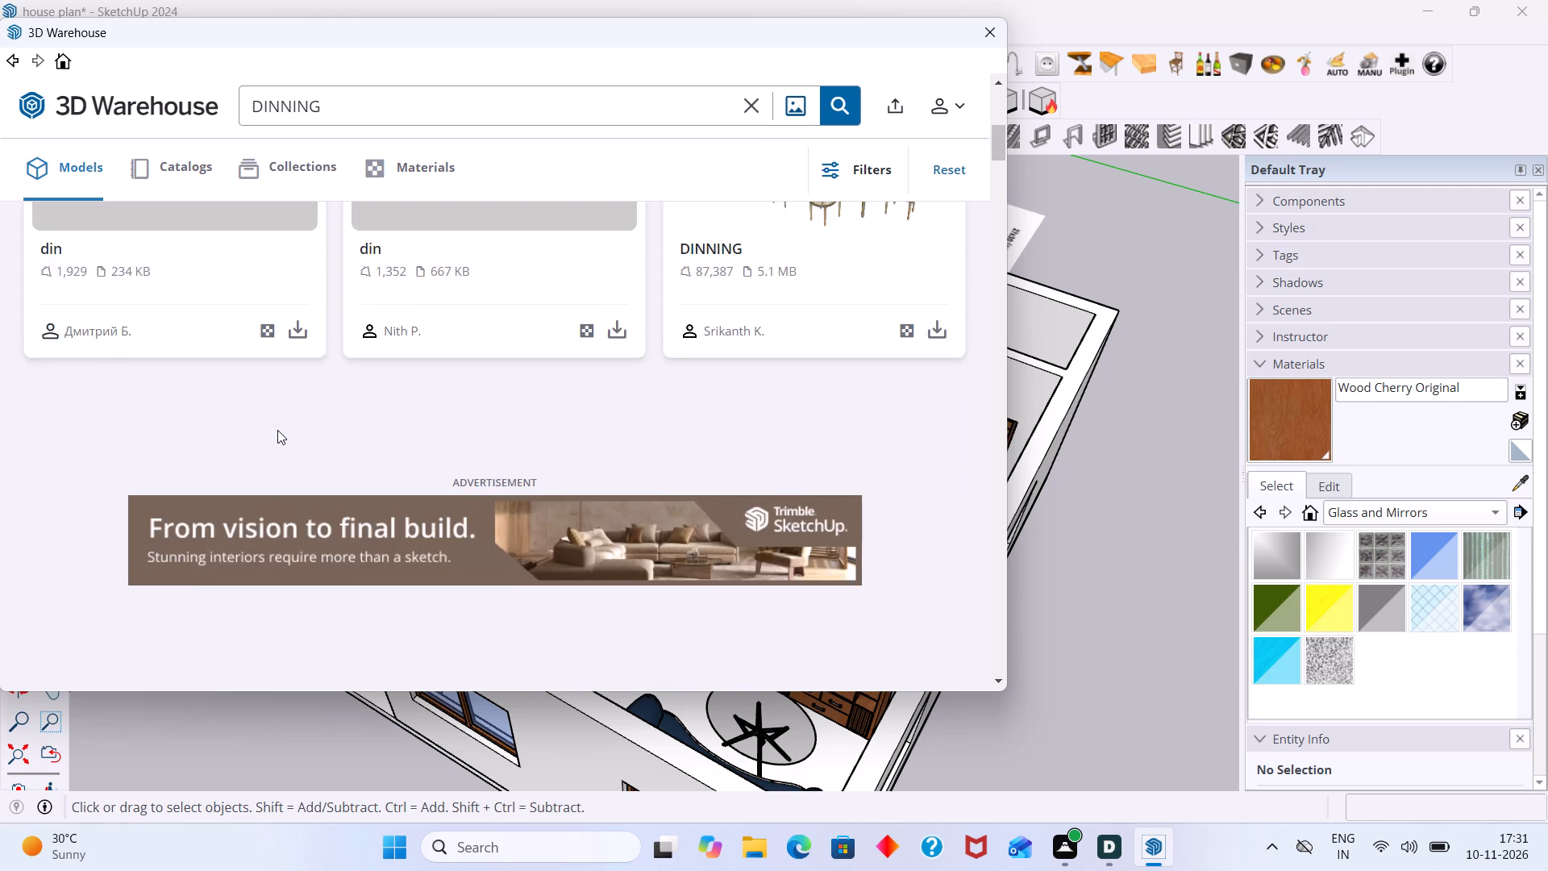
pyautogui.scroll(6, 277, 430)
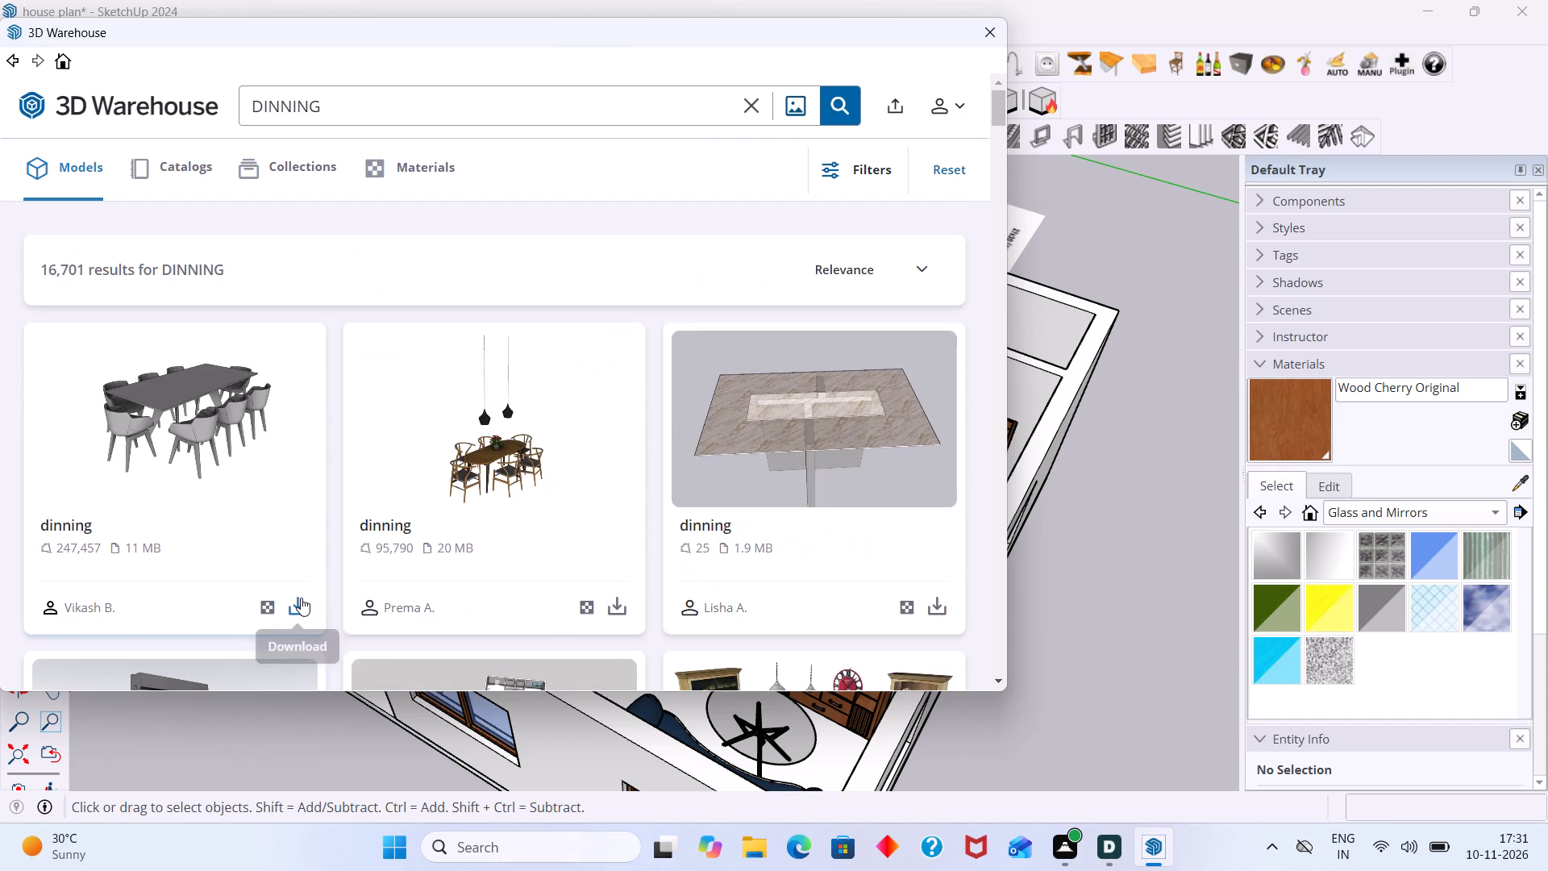
pyautogui.click(301, 606)
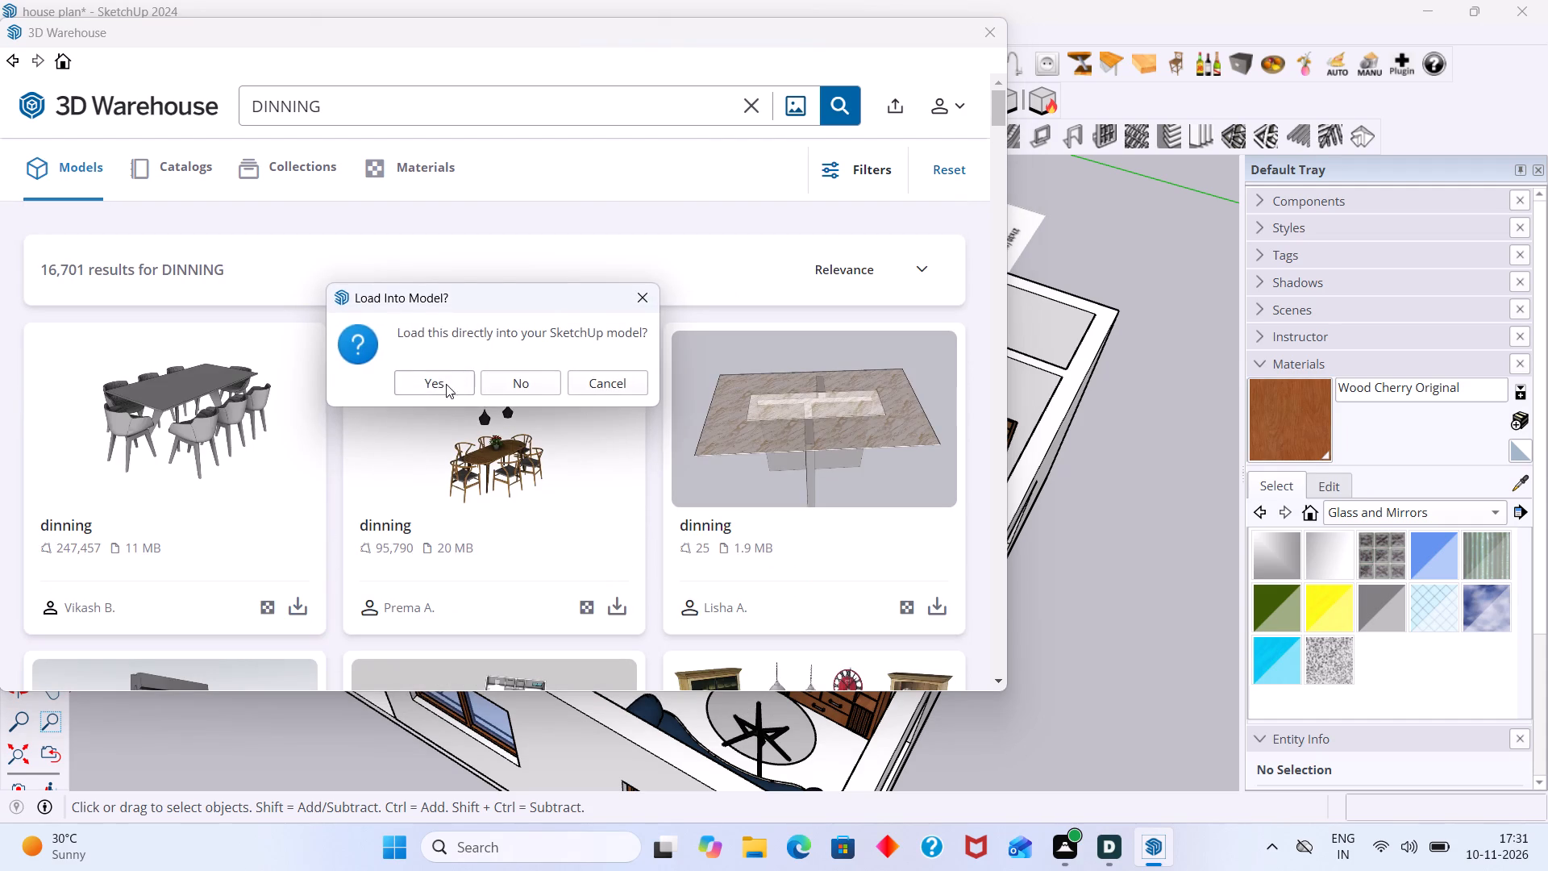
pyautogui.click(447, 382)
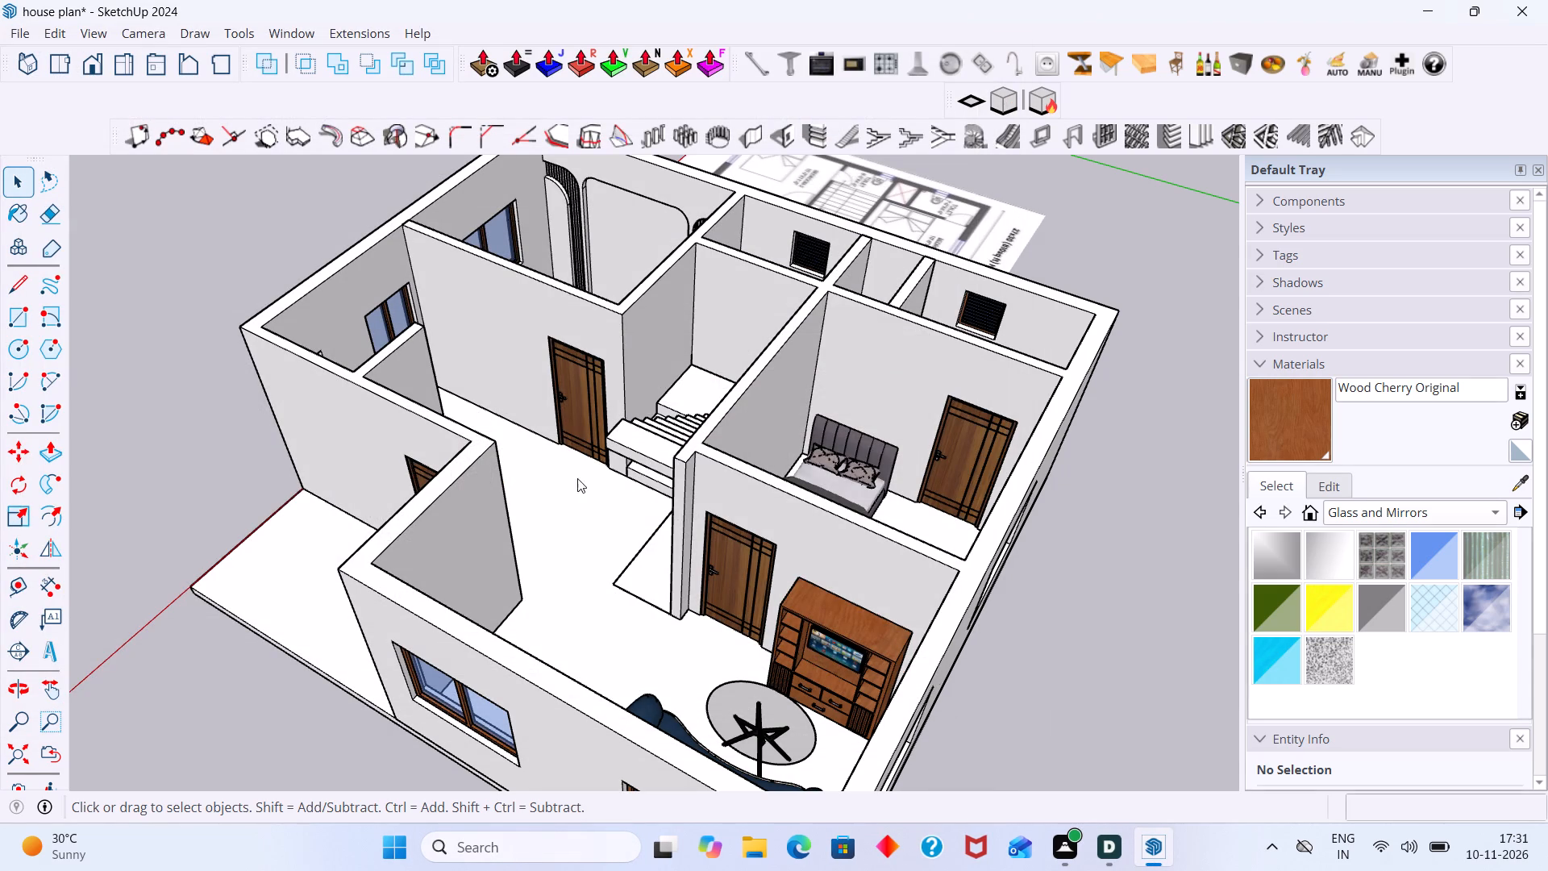
# Place the loaded dining set on the open ground outside the house, beside the TV unit room's outer wall.
pyautogui.scroll(-10, 961, 490)
pyautogui.moveTo(1074, 566); pyautogui.dragTo(1151, 531, button='middle')
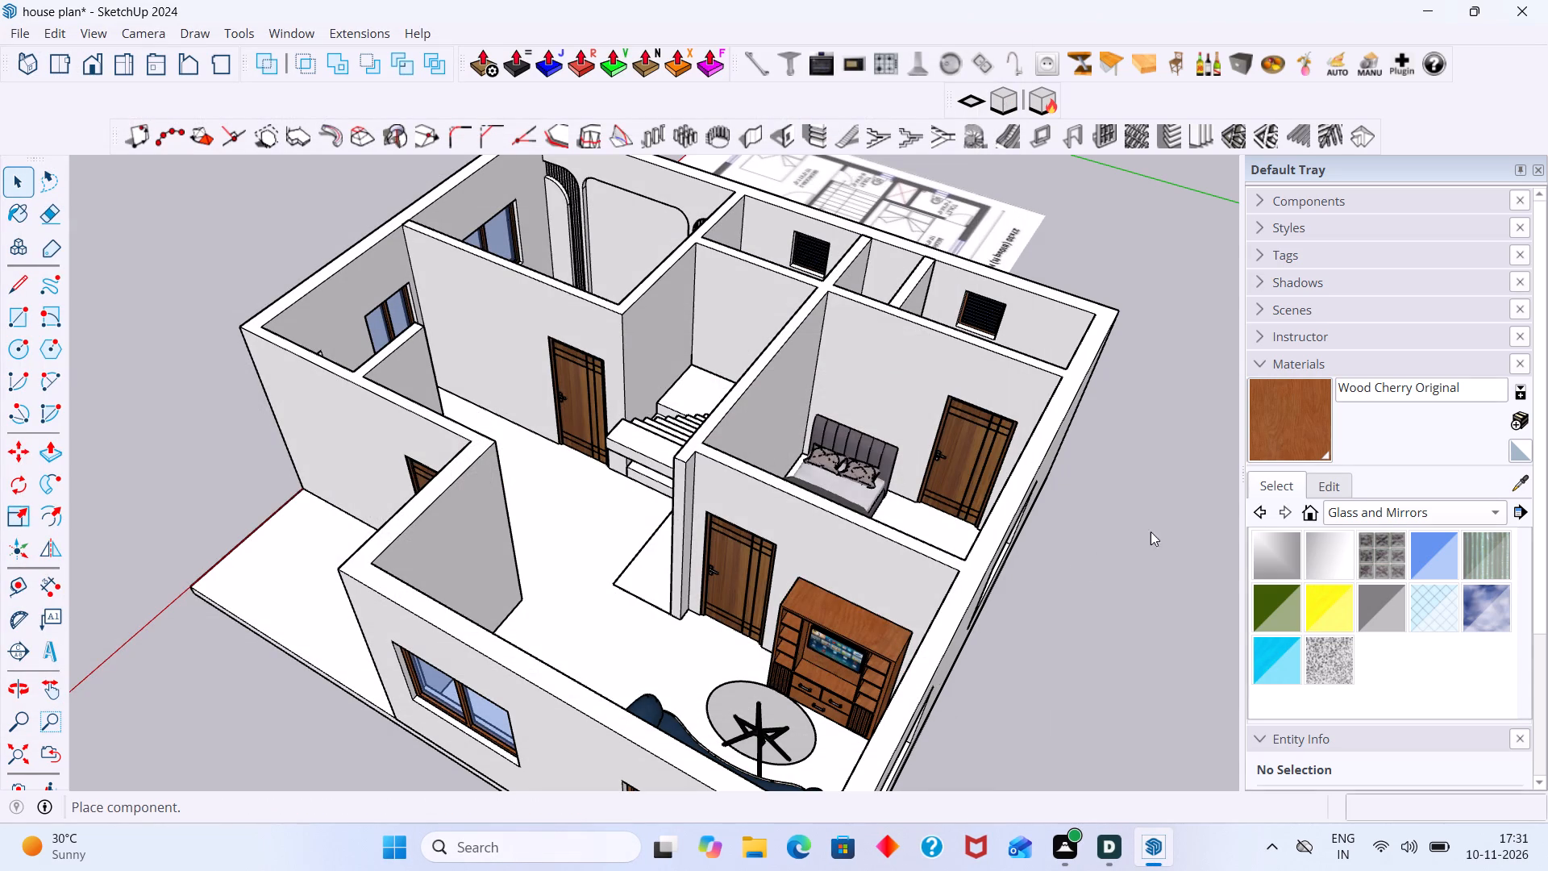
pyautogui.moveTo(1151, 531); pyautogui.dragTo(1184, 523, button='middle')
pyautogui.scroll(-4, 1074, 548)
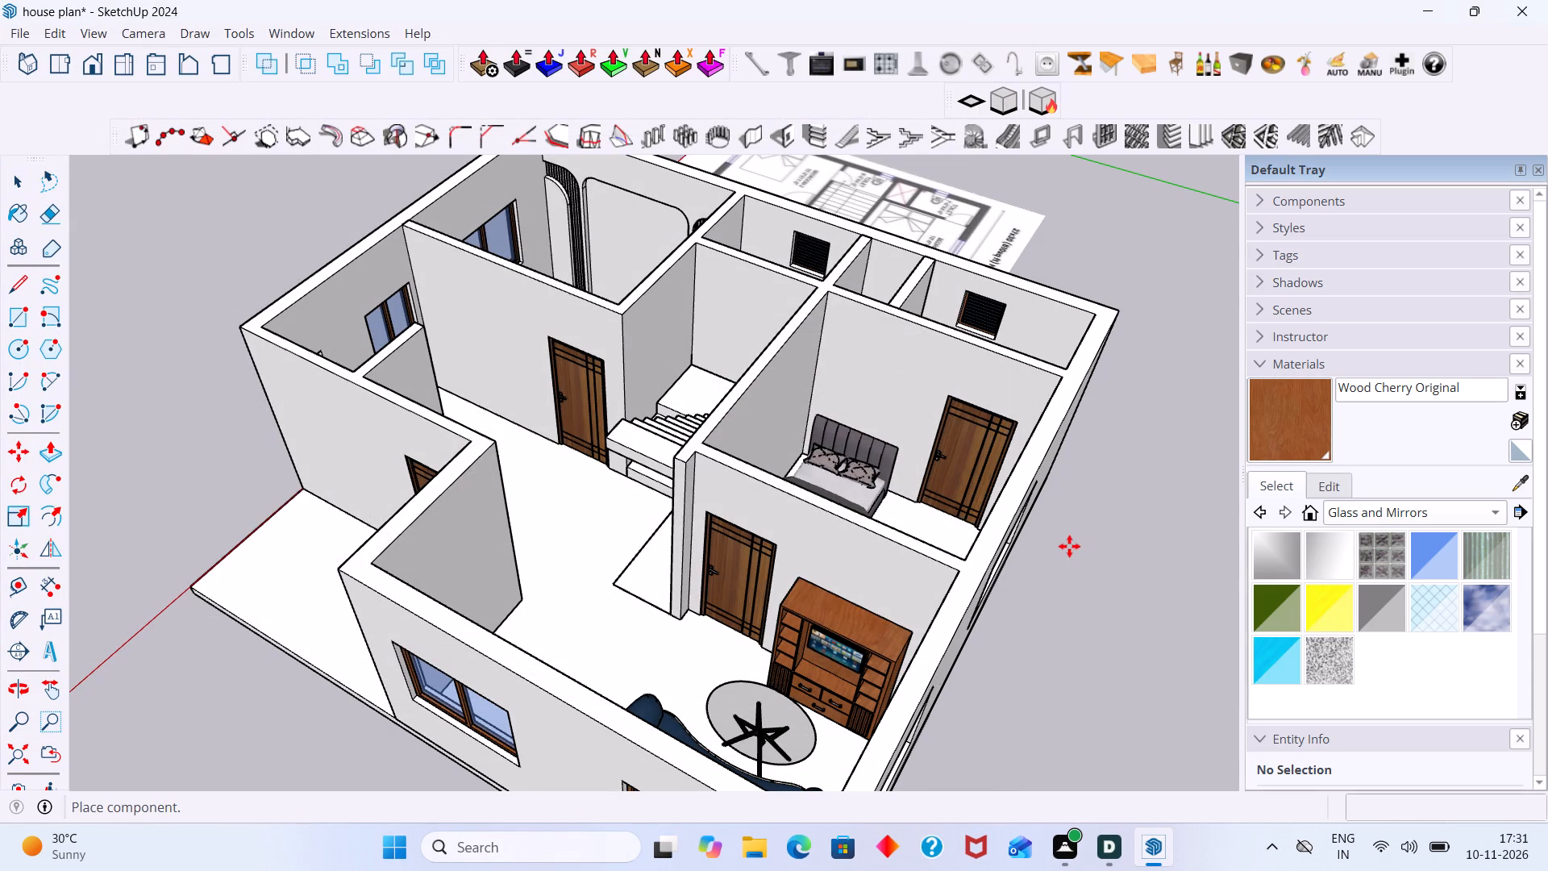
pyautogui.scroll(-3, 1069, 547)
pyautogui.click(1080, 599)
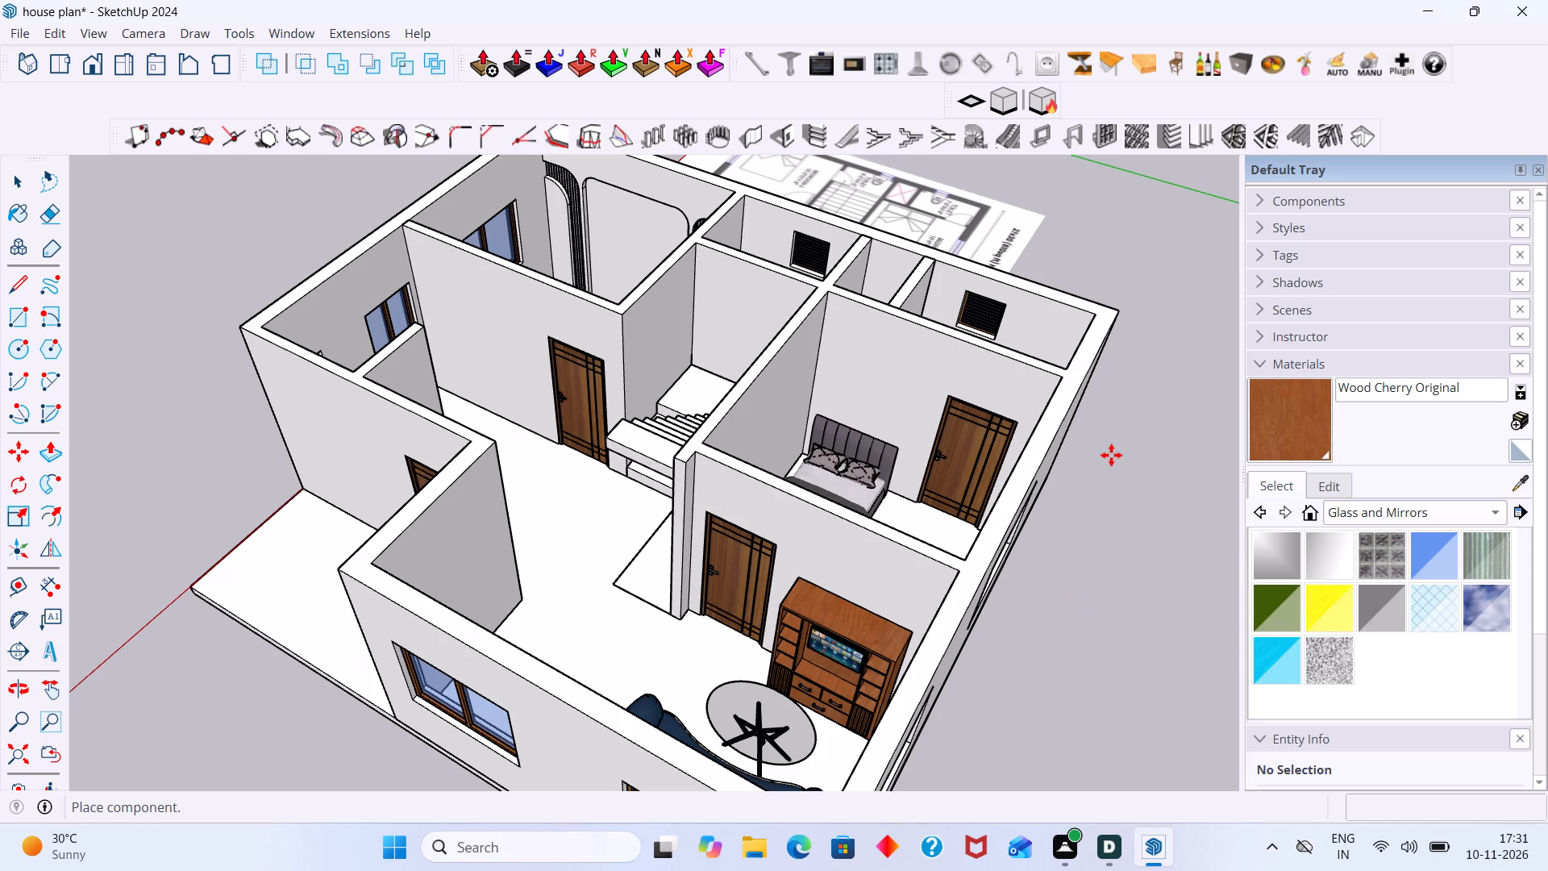
pyautogui.press('space')
pyautogui.scroll(-3, 1077, 440)
pyautogui.press('space')
pyautogui.press('space')
pyautogui.scroll(-9, 366, 352)
pyautogui.scroll(-20, 395, 415)
pyautogui.scroll(-20, 395, 415)
pyautogui.scroll(-1, 395, 415)
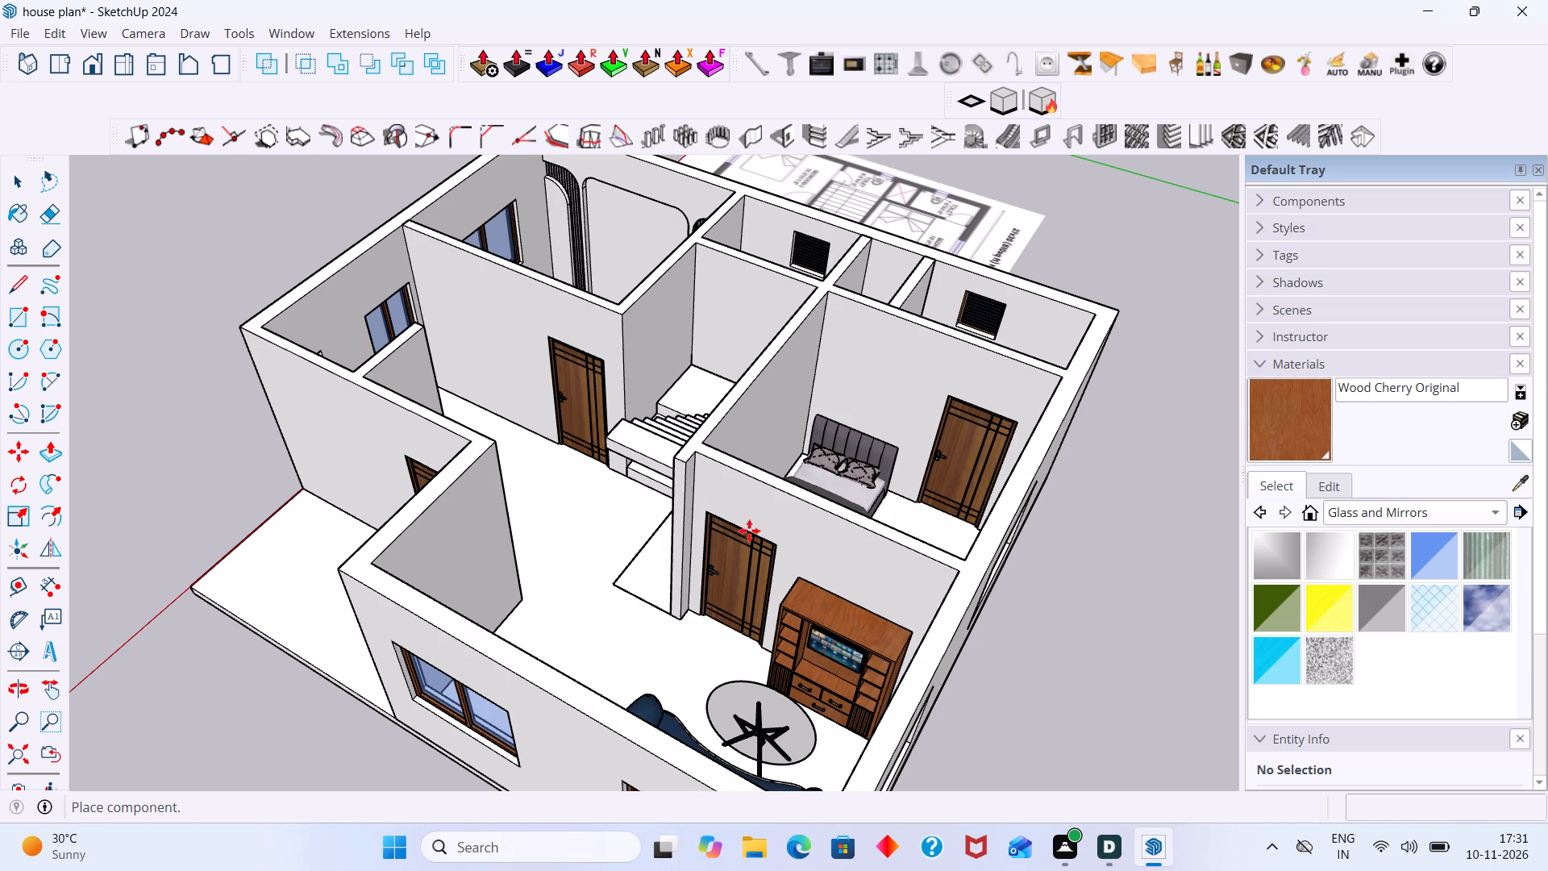
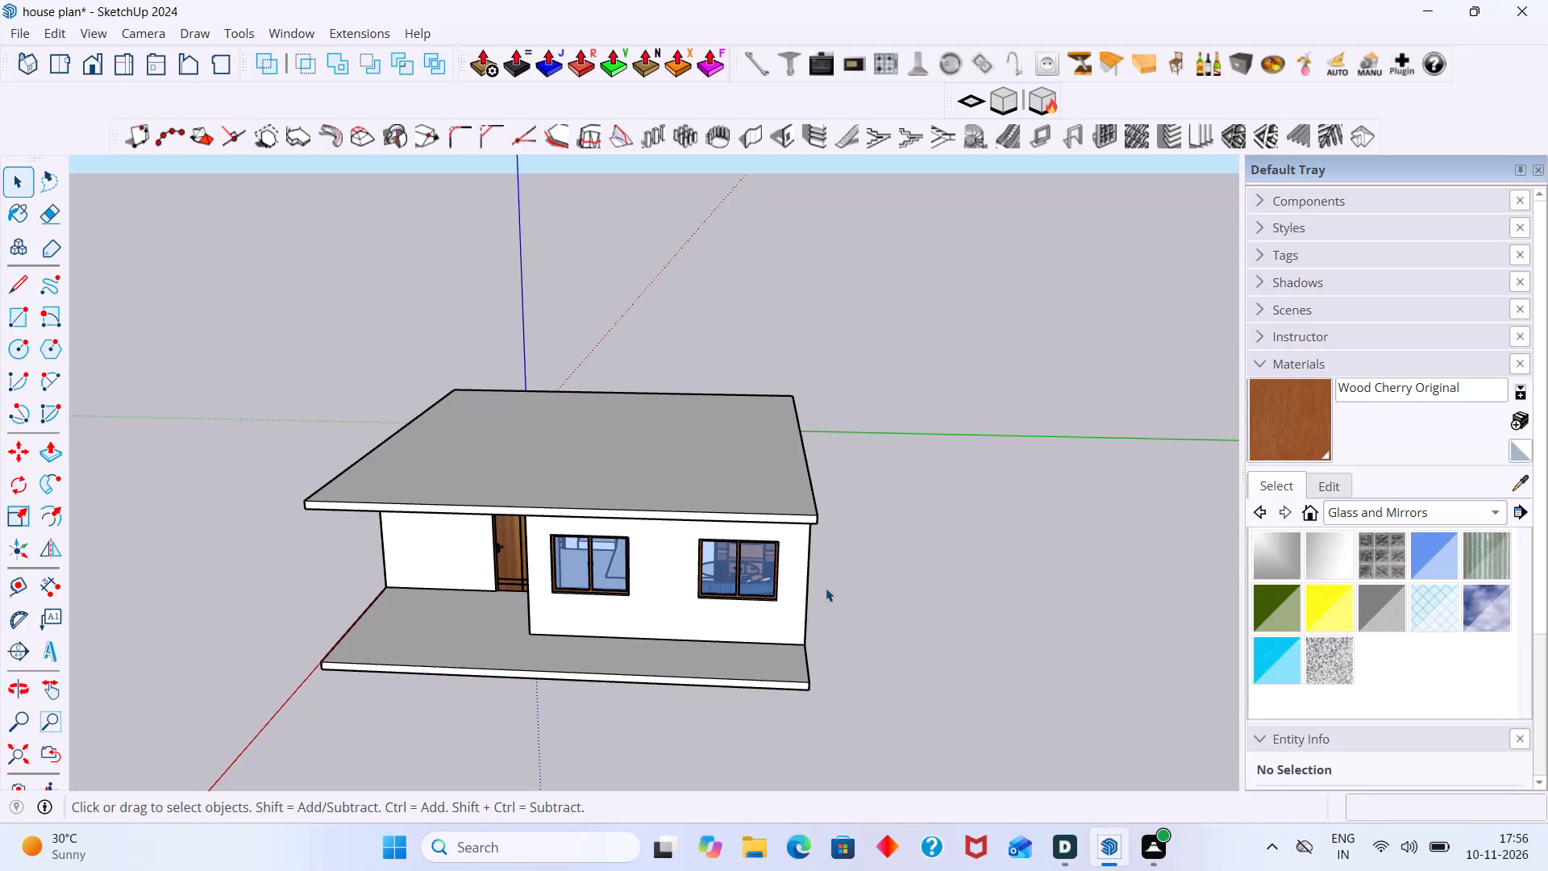
# Examine the house exterior, roof overhang and front porch from several angles.
pyautogui.moveTo(867, 658); pyautogui.dragTo(1221, 626, button='middle')
pyautogui.moveTo(961, 554); pyautogui.dragTo(921, 400, button='middle')
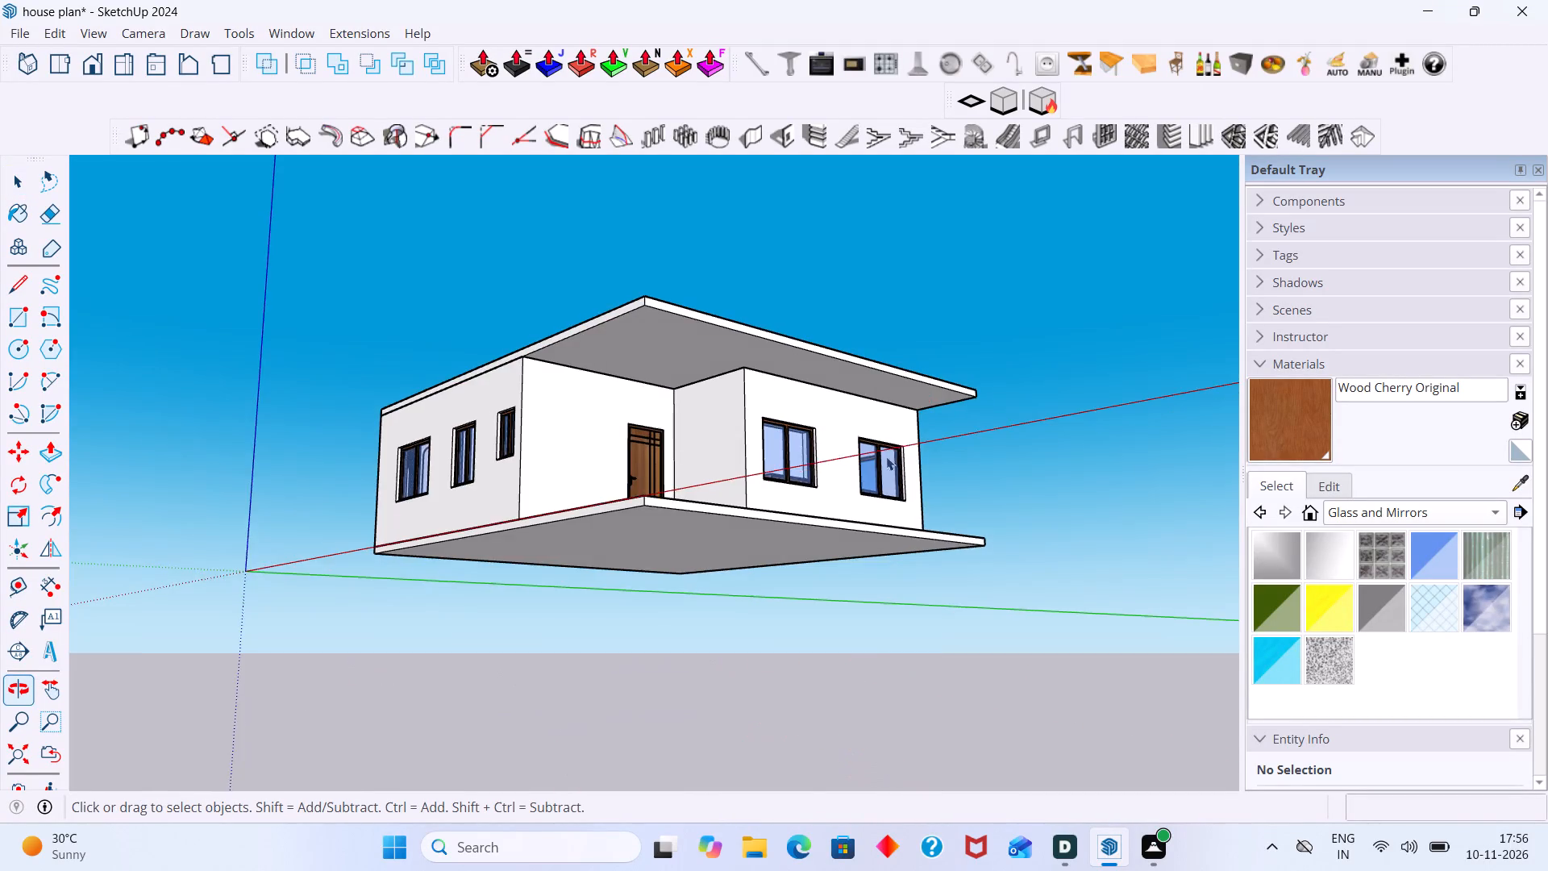
pyautogui.scroll(2, 877, 476)
pyautogui.moveTo(883, 468); pyautogui.dragTo(868, 548, button='middle')
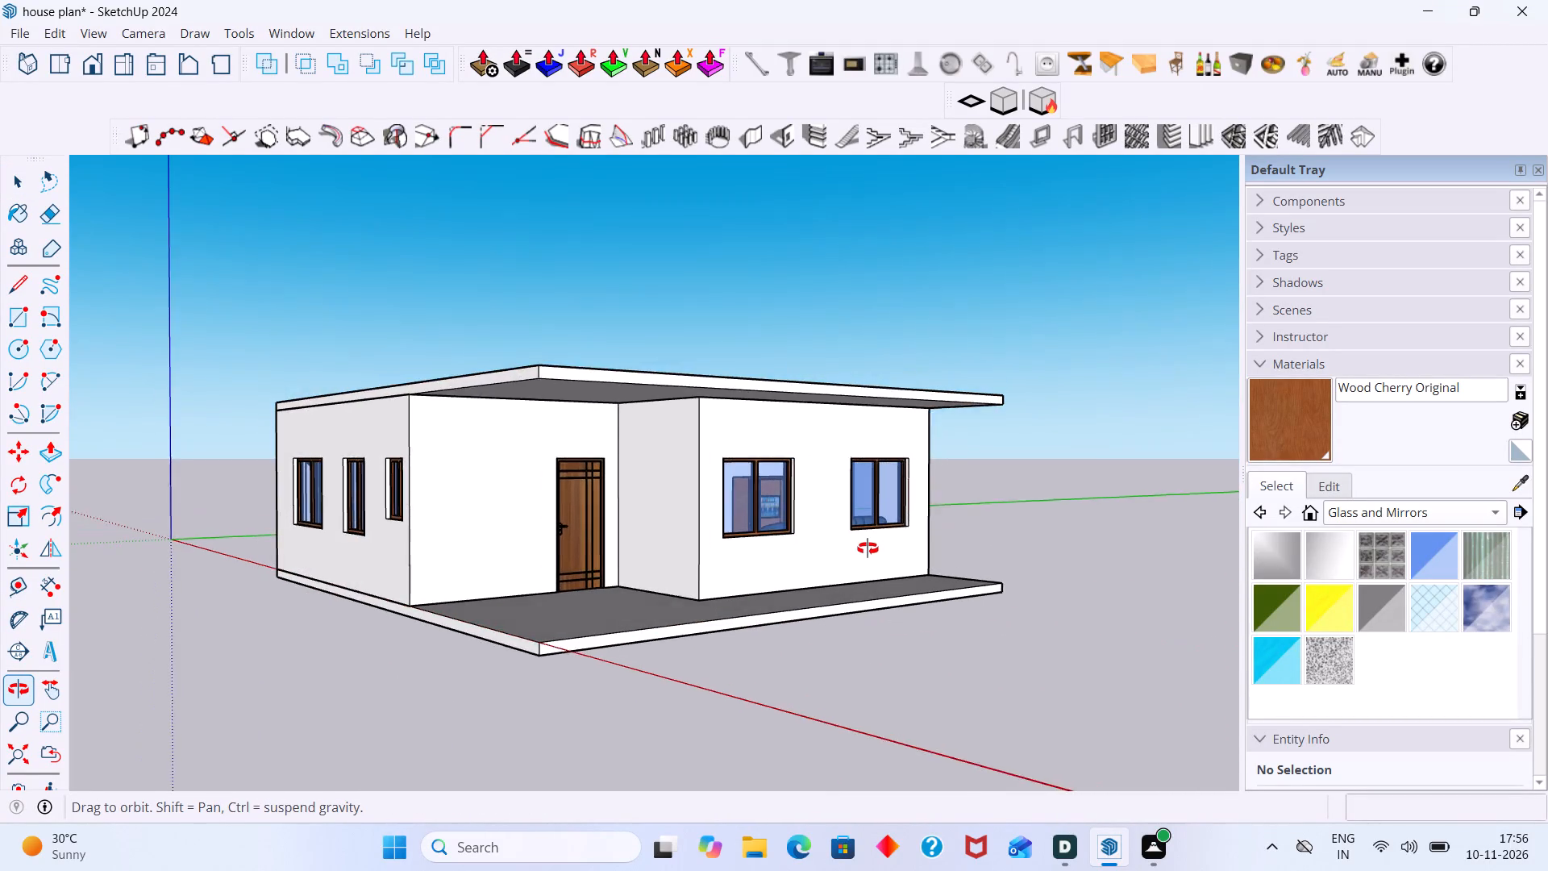
pyautogui.moveTo(868, 548); pyautogui.dragTo(819, 577, button='middle')
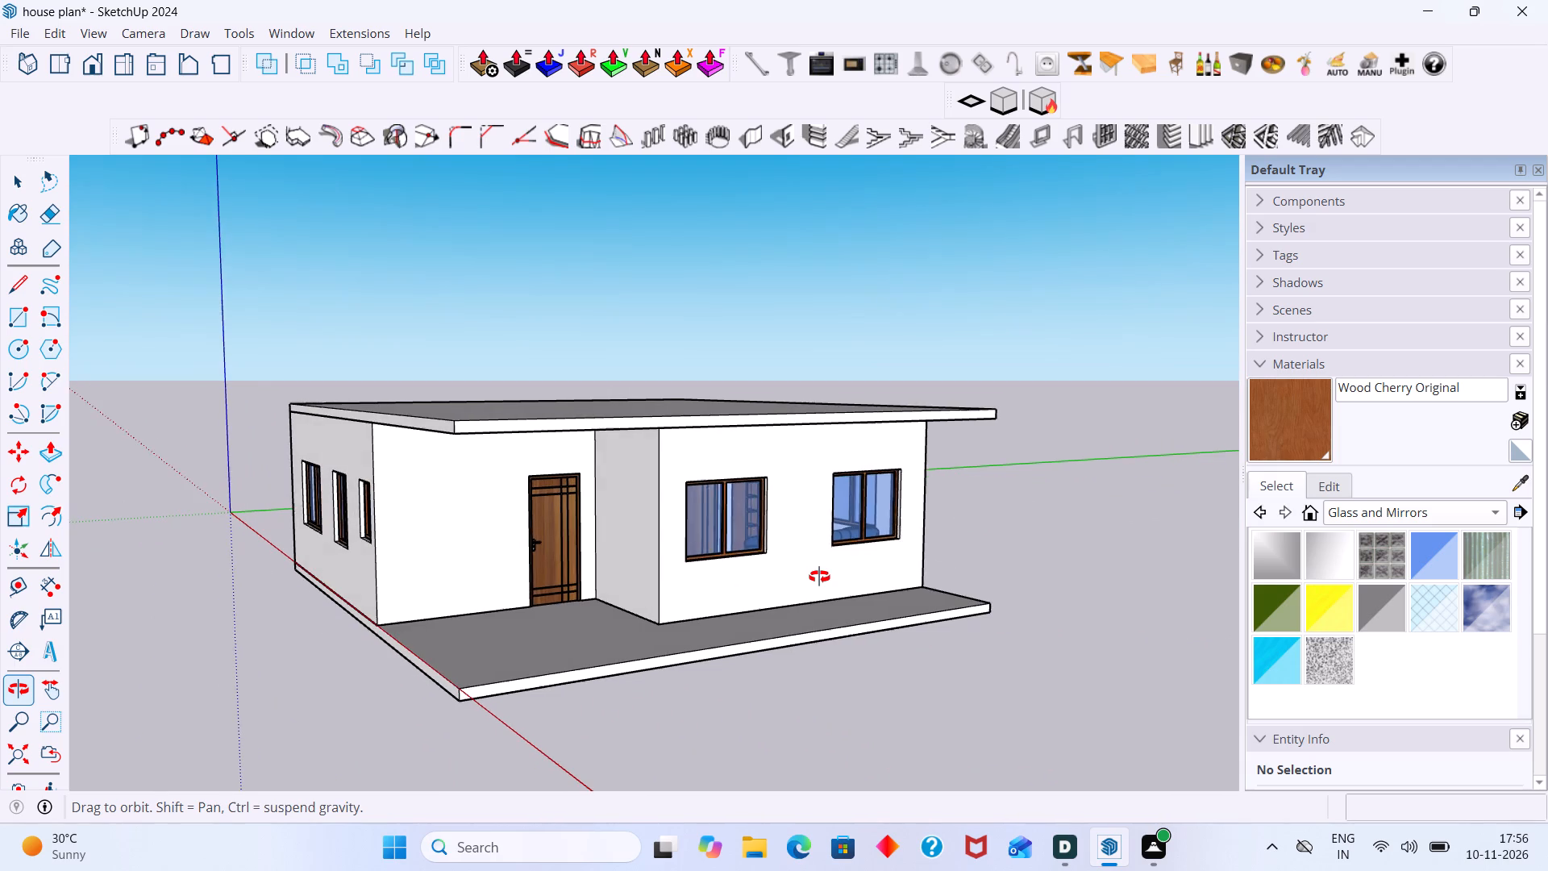
pyautogui.moveTo(819, 577); pyautogui.dragTo(831, 598, button='middle')
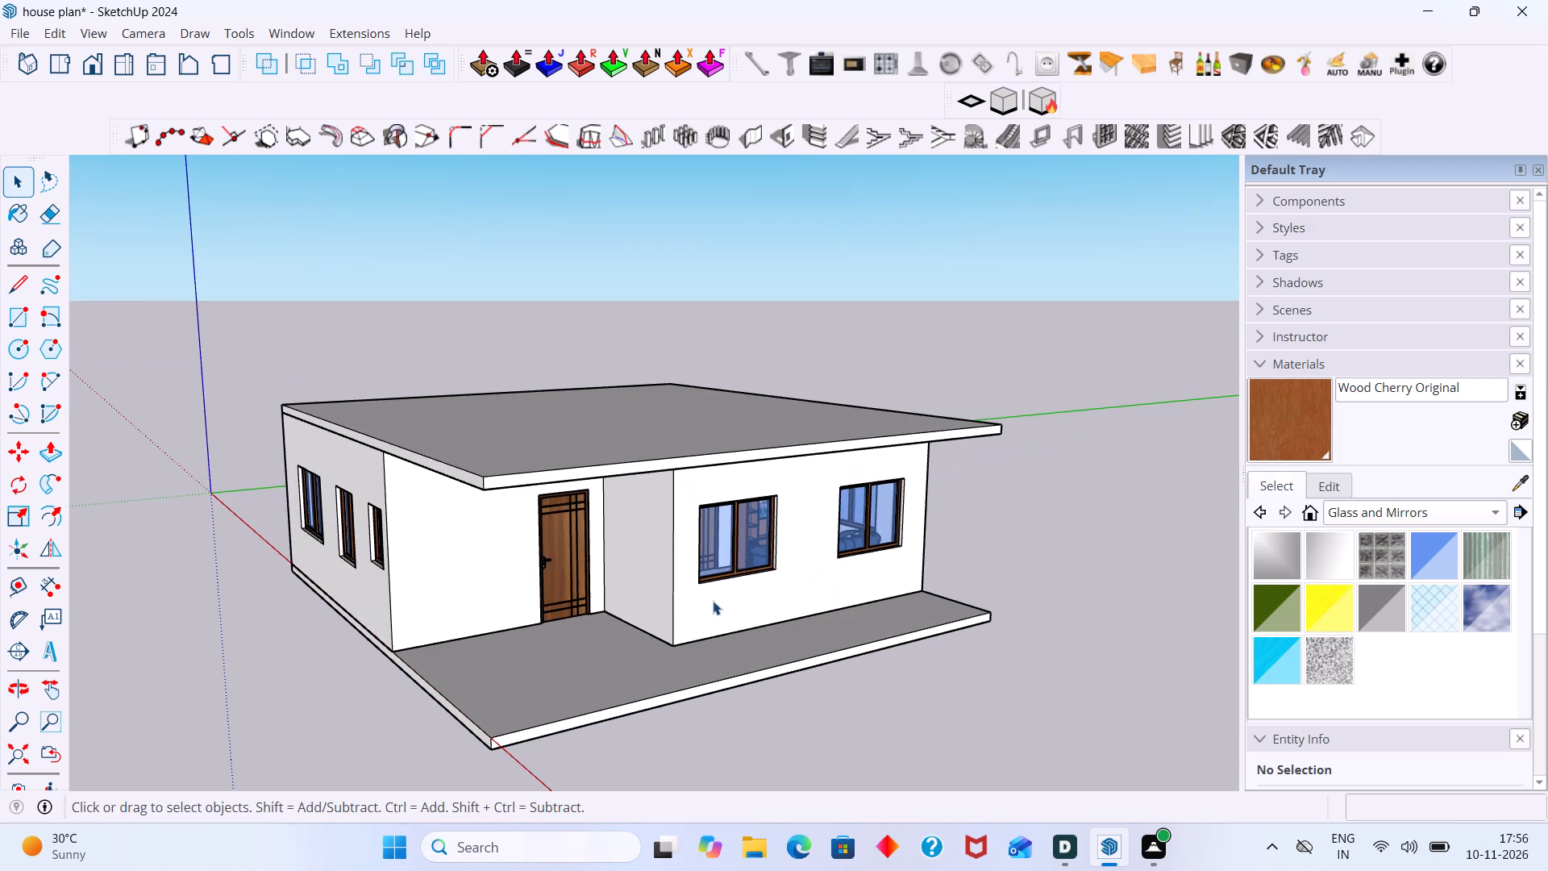
pyautogui.moveTo(630, 560); pyautogui.dragTo(721, 602, button='middle')
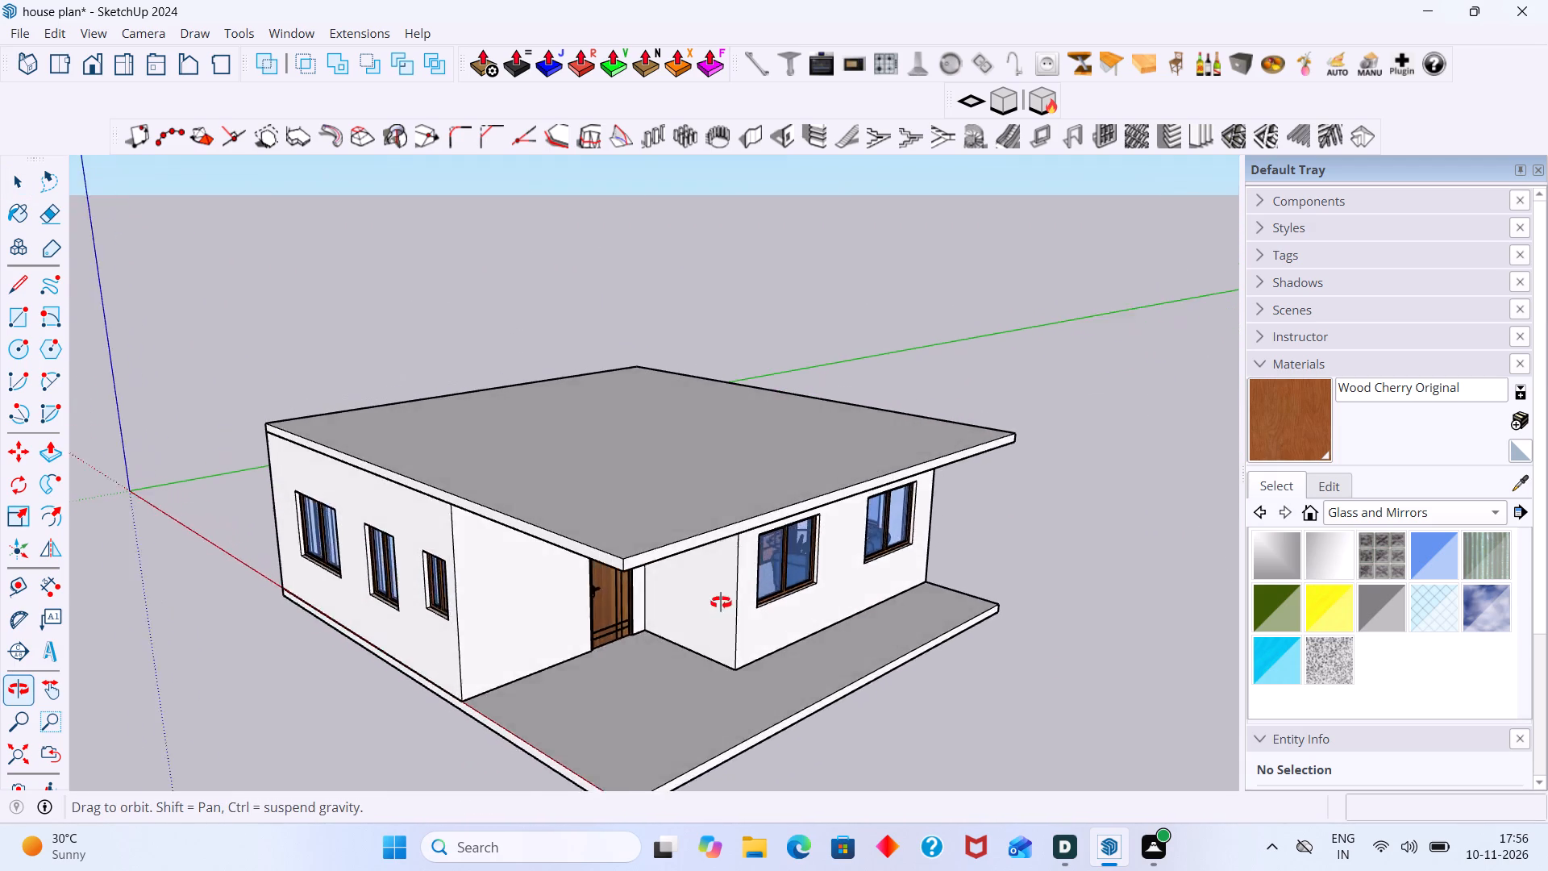
pyautogui.moveTo(721, 602); pyautogui.dragTo(869, 610, button='middle')
# Inside the roof slab group, split the side edge face with a 6" vertical line at the wall corner beside the porch.
pyautogui.scroll(2, 678, 542)
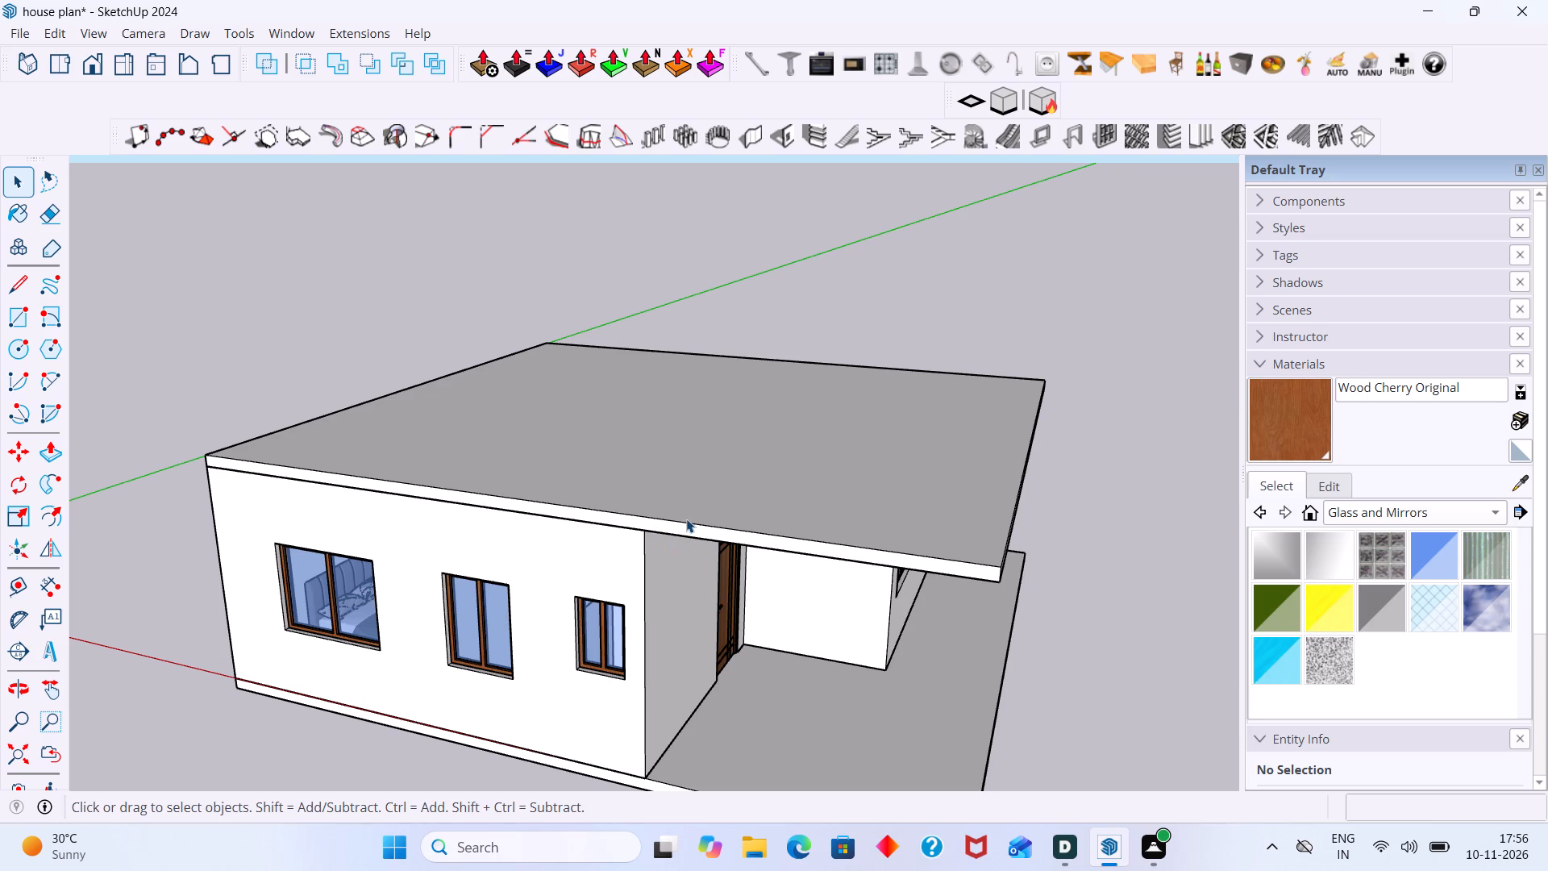
pyautogui.moveTo(679, 535); pyautogui.dragTo(704, 548, button='middle')
pyautogui.scroll(3, 704, 548)
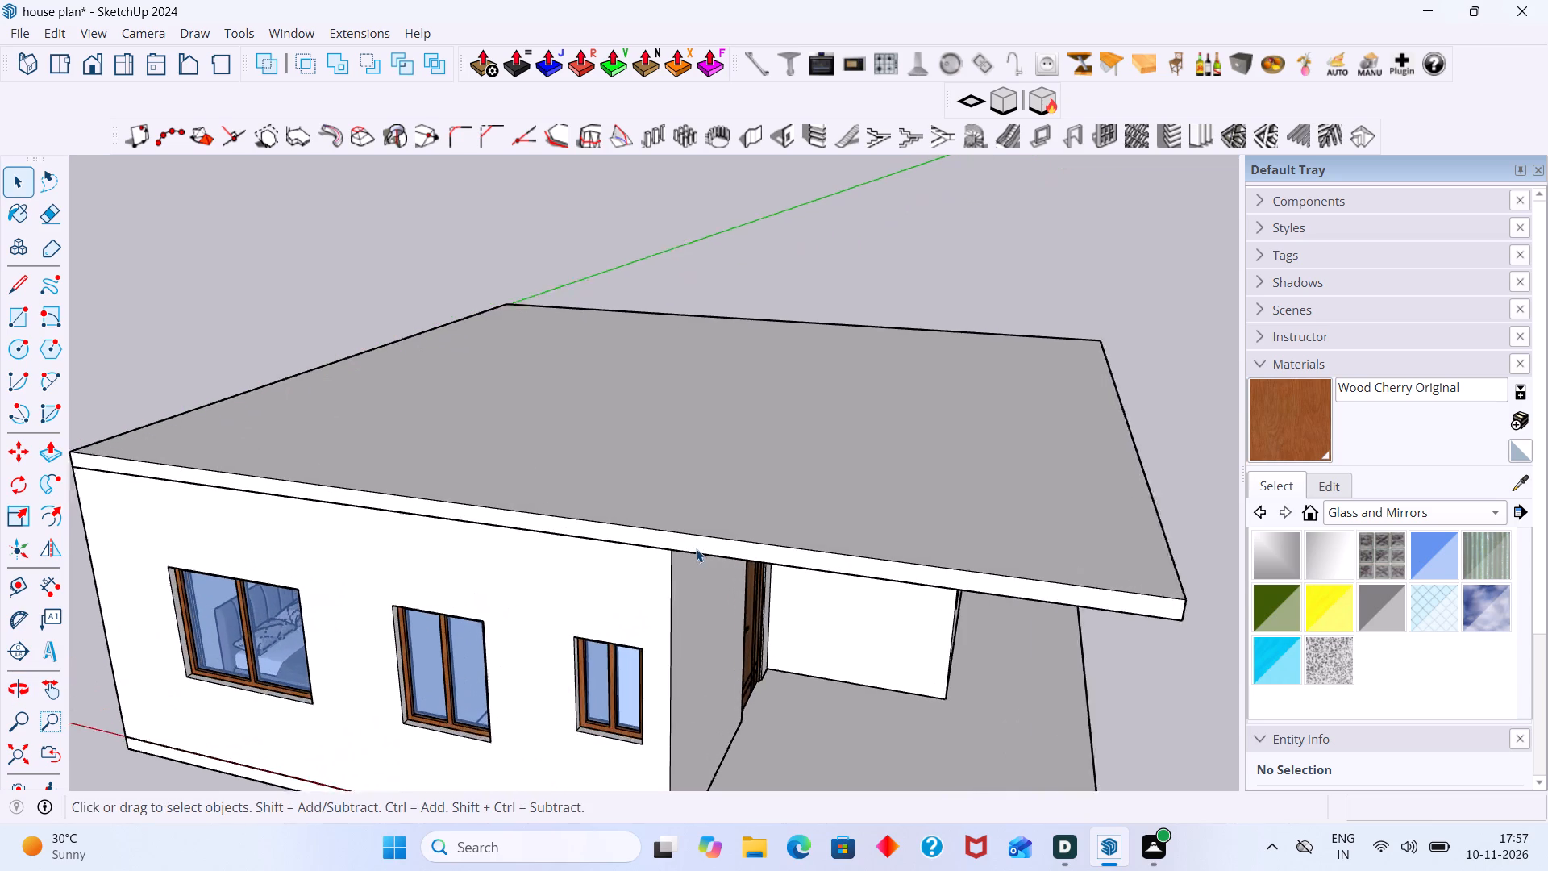
pyautogui.scroll(1, 696, 548)
pyautogui.doubleClick(697, 540)
pyautogui.click(700, 540)
pyautogui.click(701, 543)
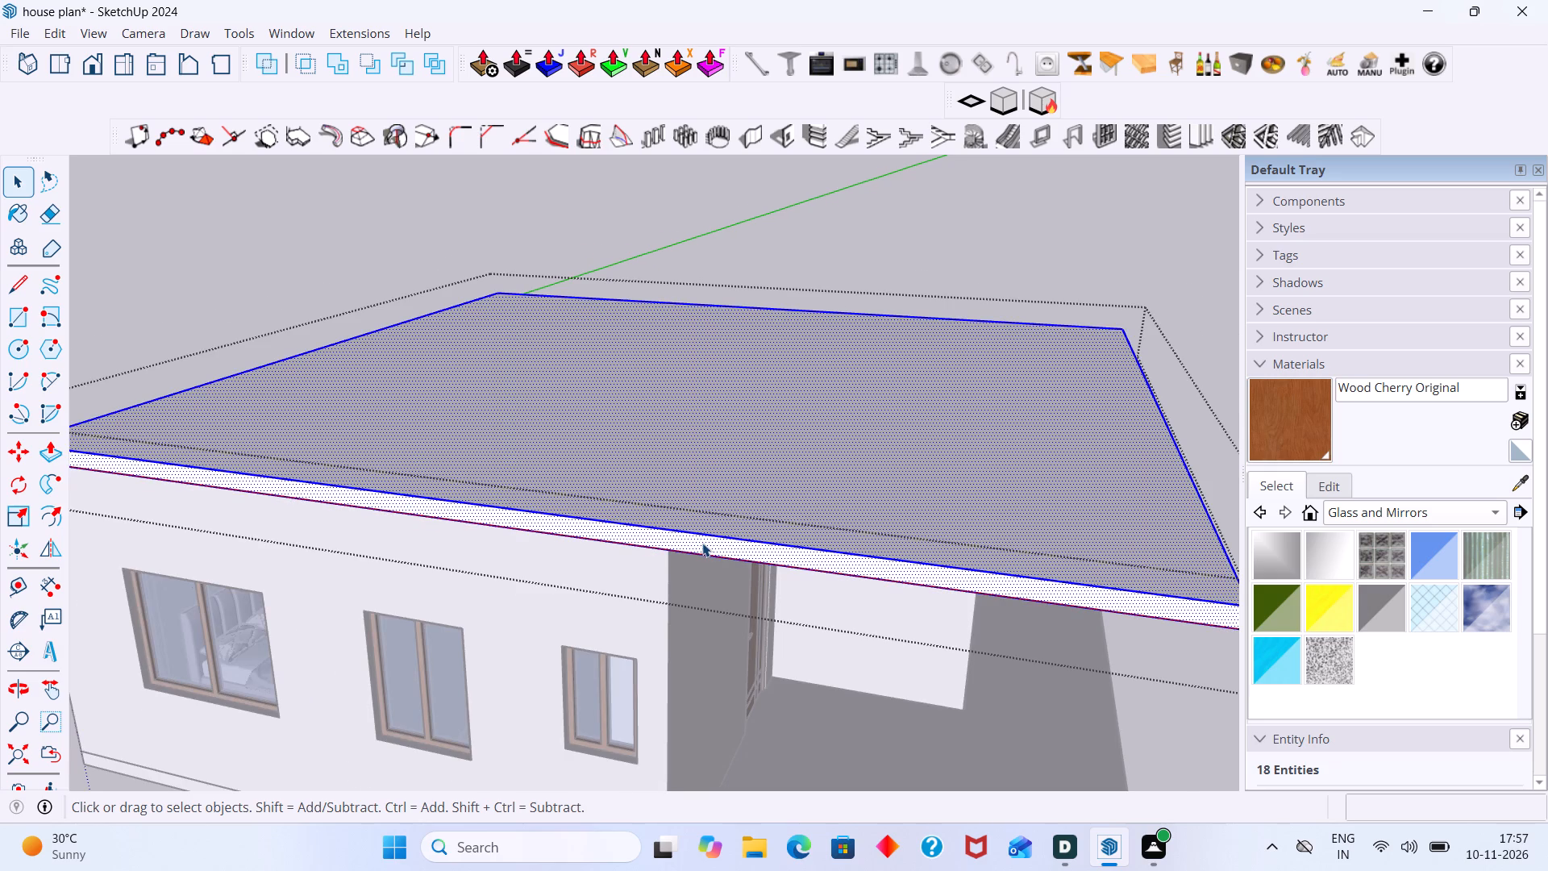
pyautogui.scroll(2, 702, 543)
pyautogui.click(702, 543)
pyautogui.press('l')
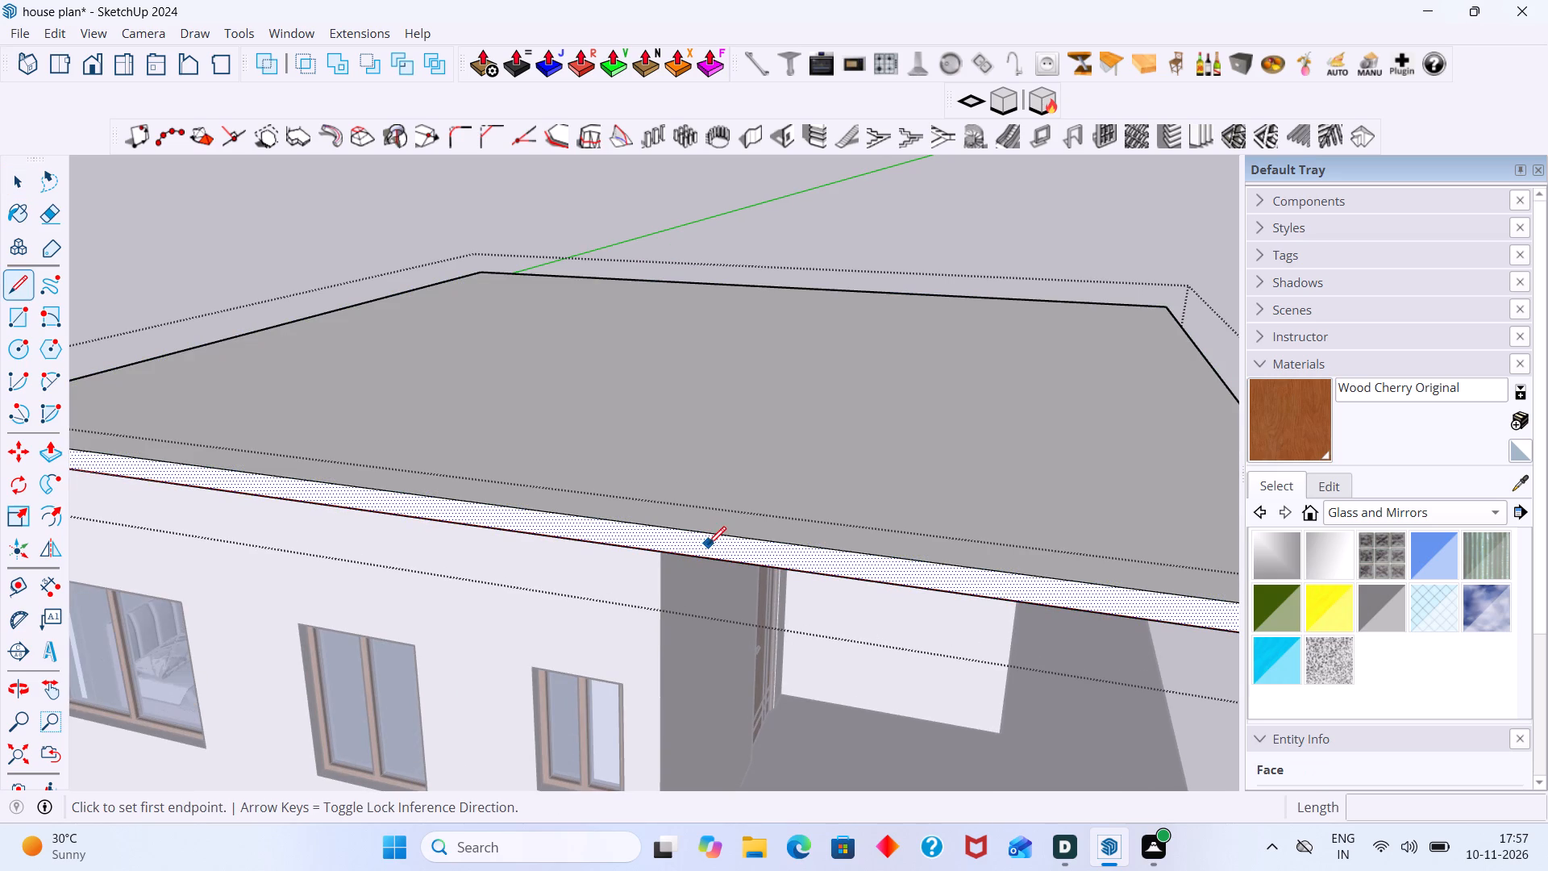
pyautogui.click(664, 553)
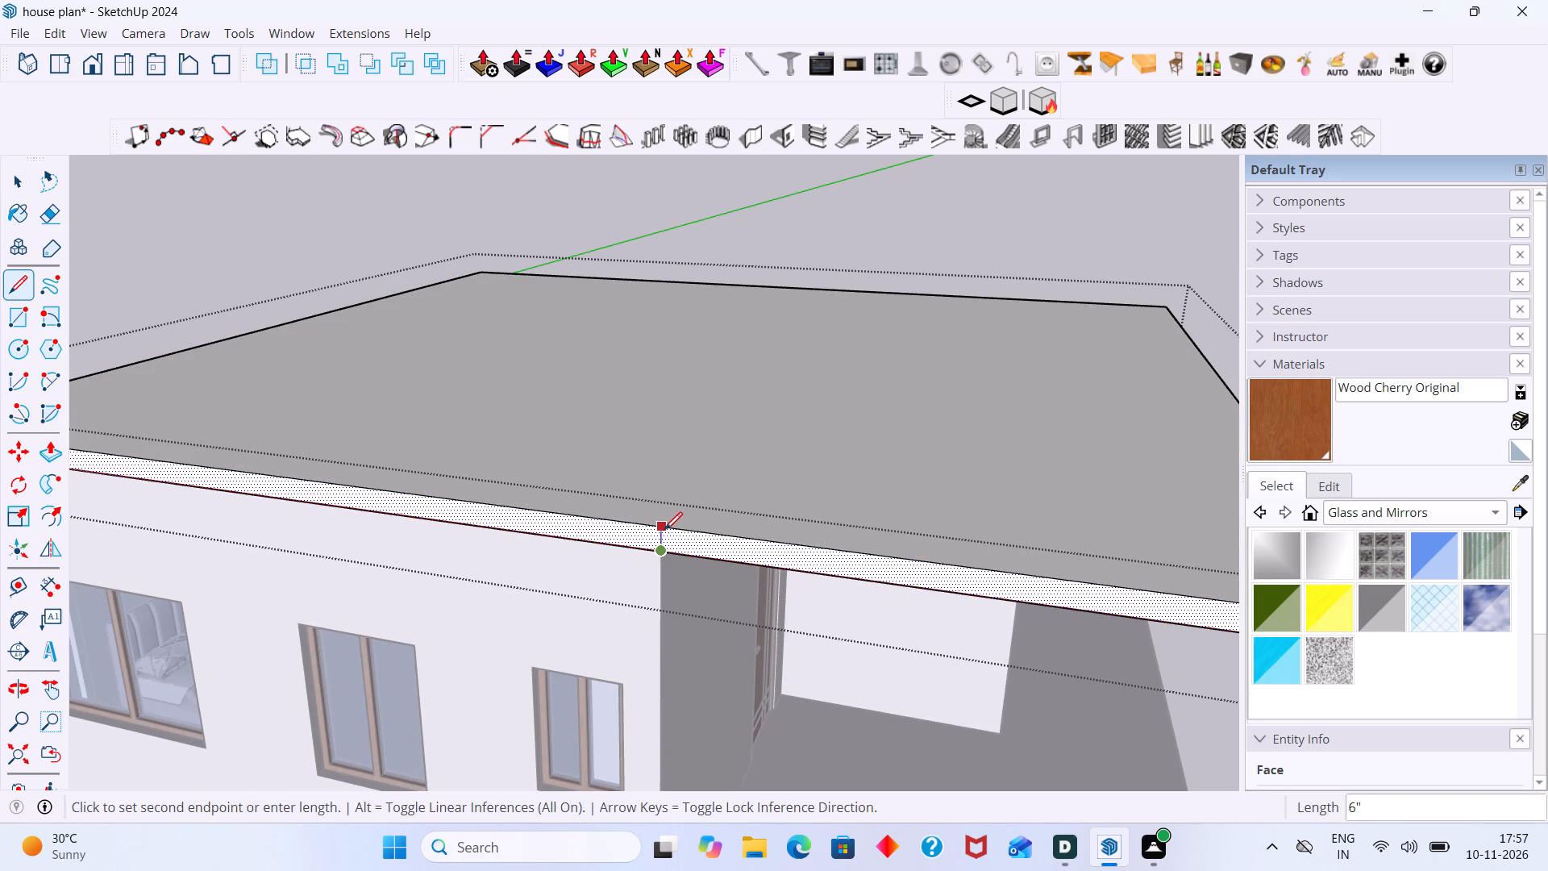
pyautogui.click(664, 530)
pyautogui.press('space')
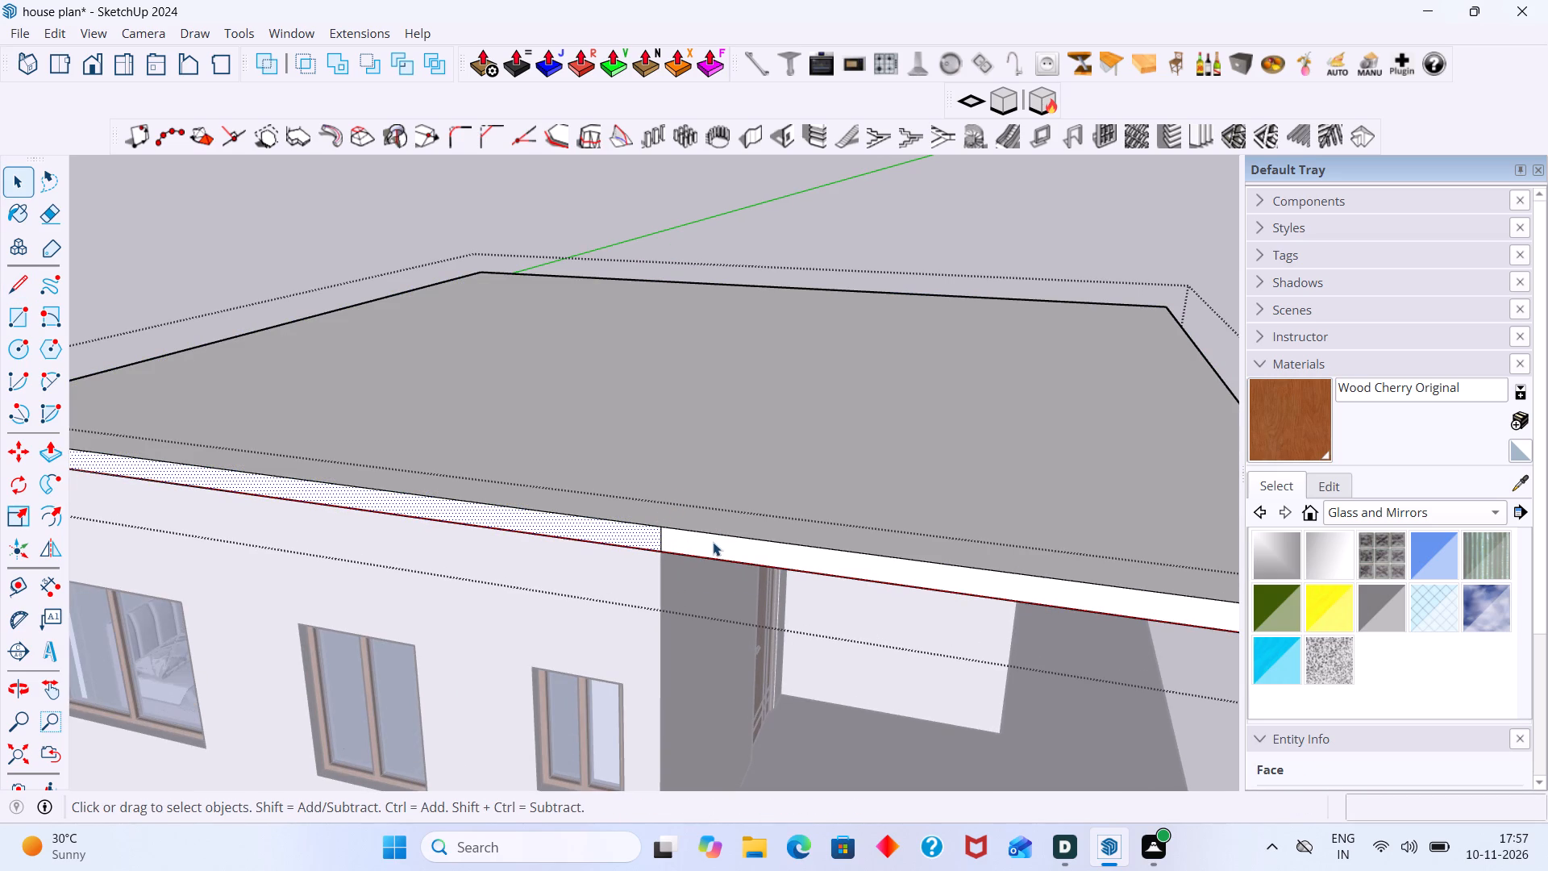
# Push/Pull the porch-side portion of the roof slab's split edge face outward 3' and leave the group.
pyautogui.click(713, 547)
pyautogui.press('p')
pyautogui.click(714, 547)
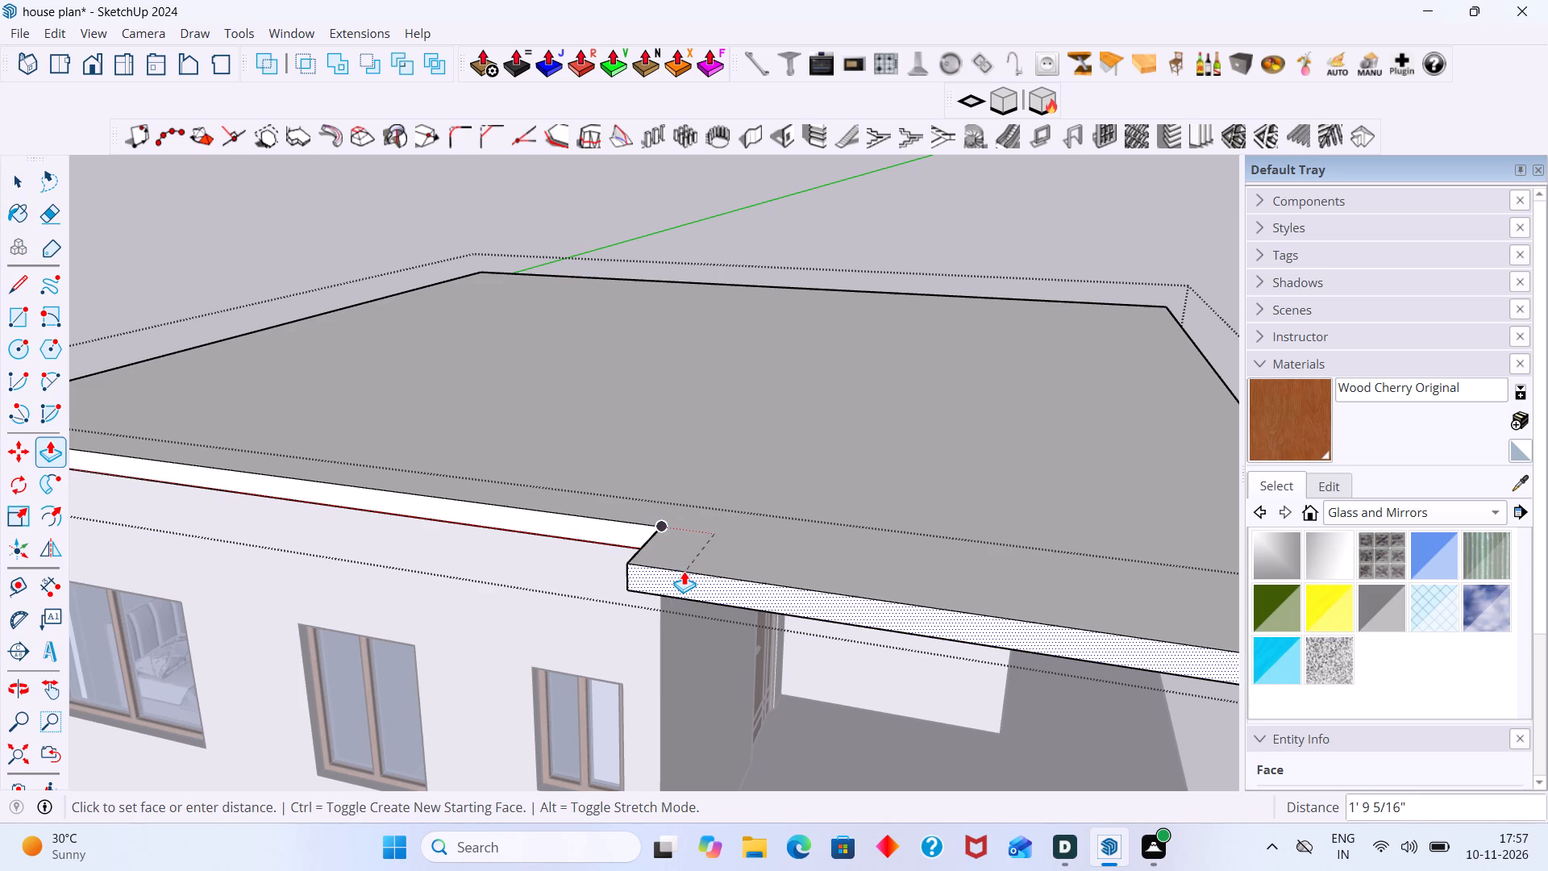
pyautogui.scroll(-12, 684, 571)
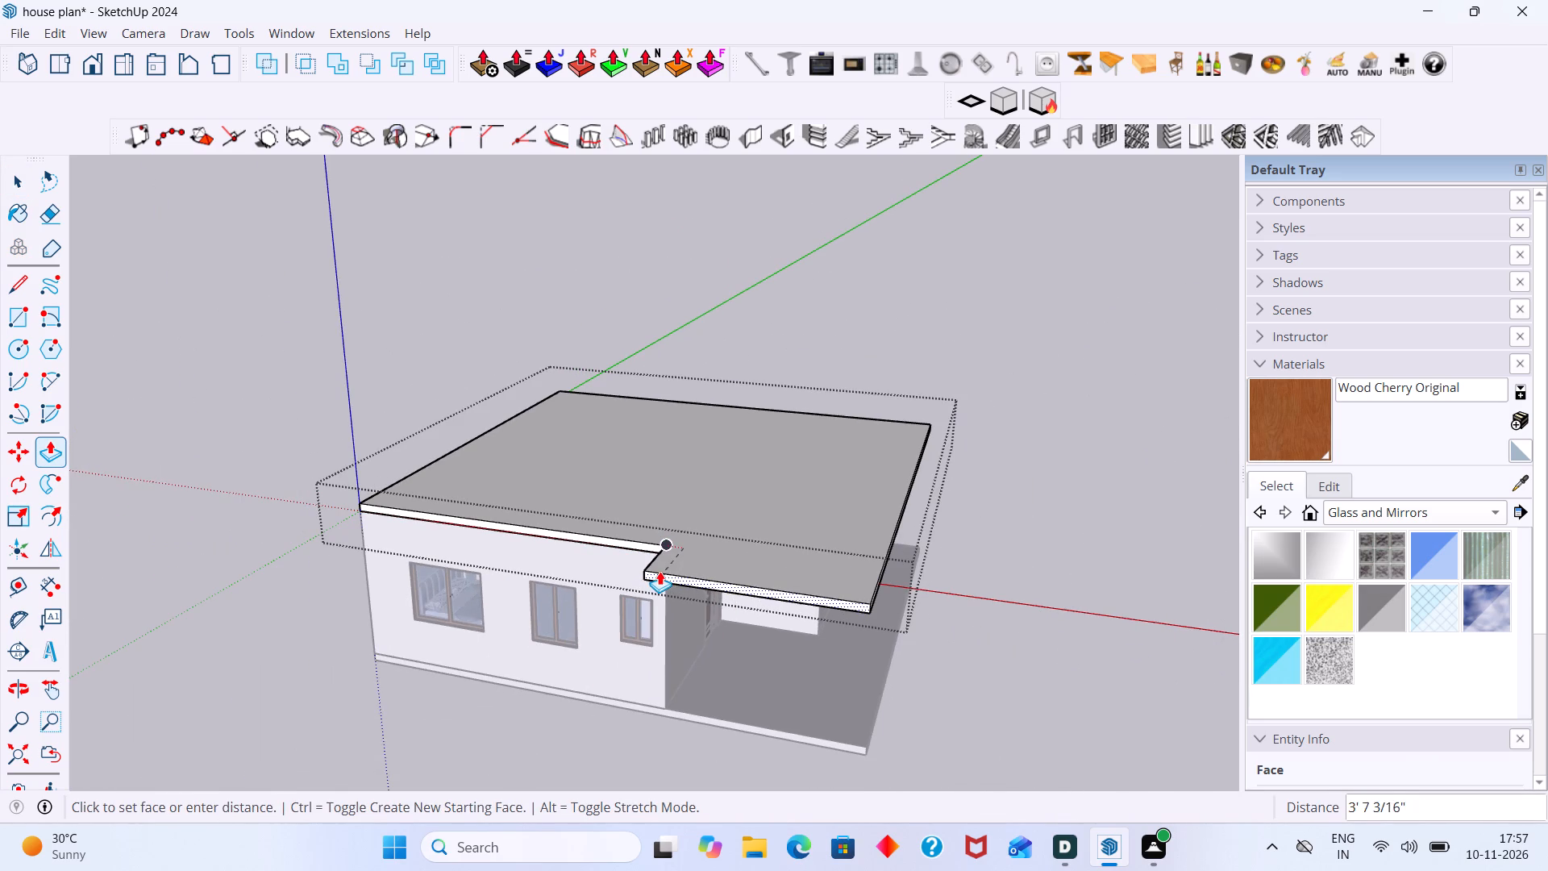
pyautogui.moveTo(660, 571); pyautogui.dragTo(432, 558, button='middle')
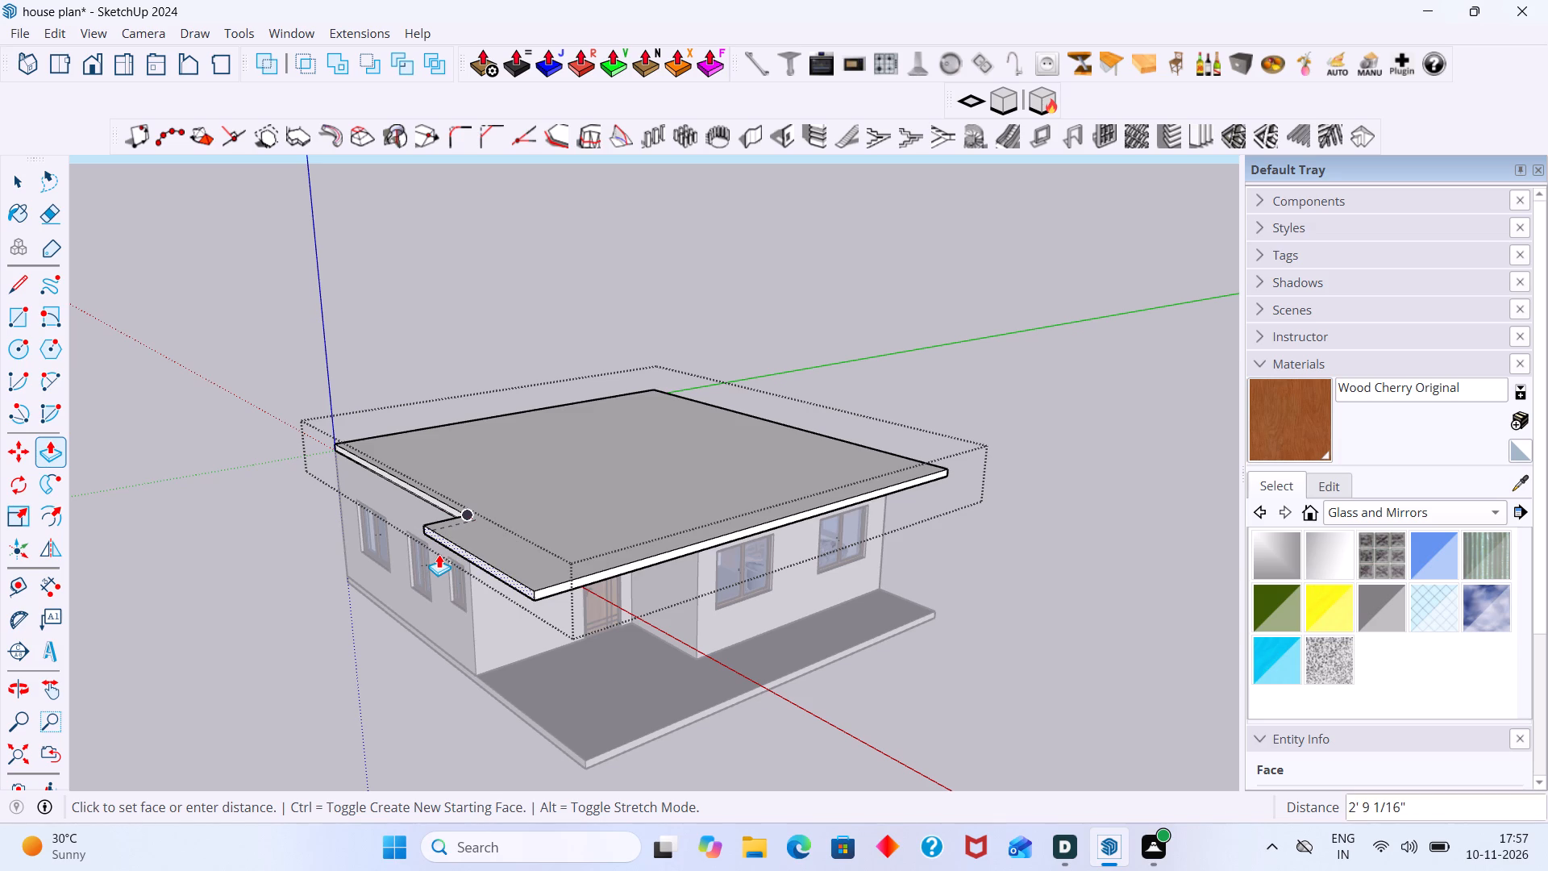
pyautogui.write("3'")
pyautogui.press('Return')
pyautogui.press('space')
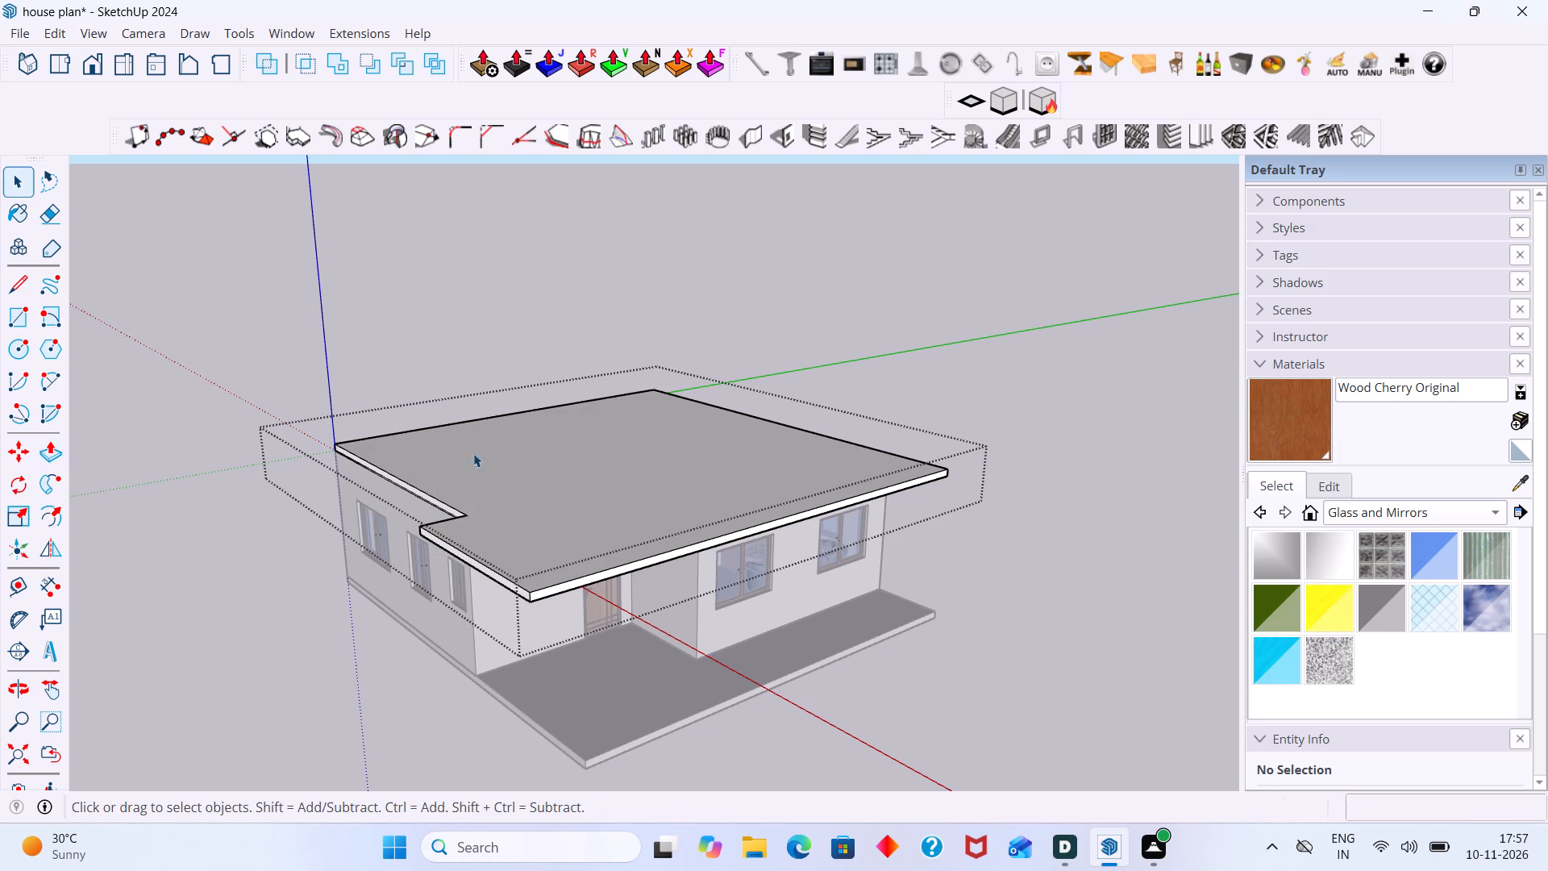
pyautogui.click(709, 292)
# Examine the extended roof overhang and its stepped corner from around the house exterior.
pyautogui.scroll(-3, 548, 532)
pyautogui.moveTo(523, 571); pyautogui.dragTo(889, 436, button='middle')
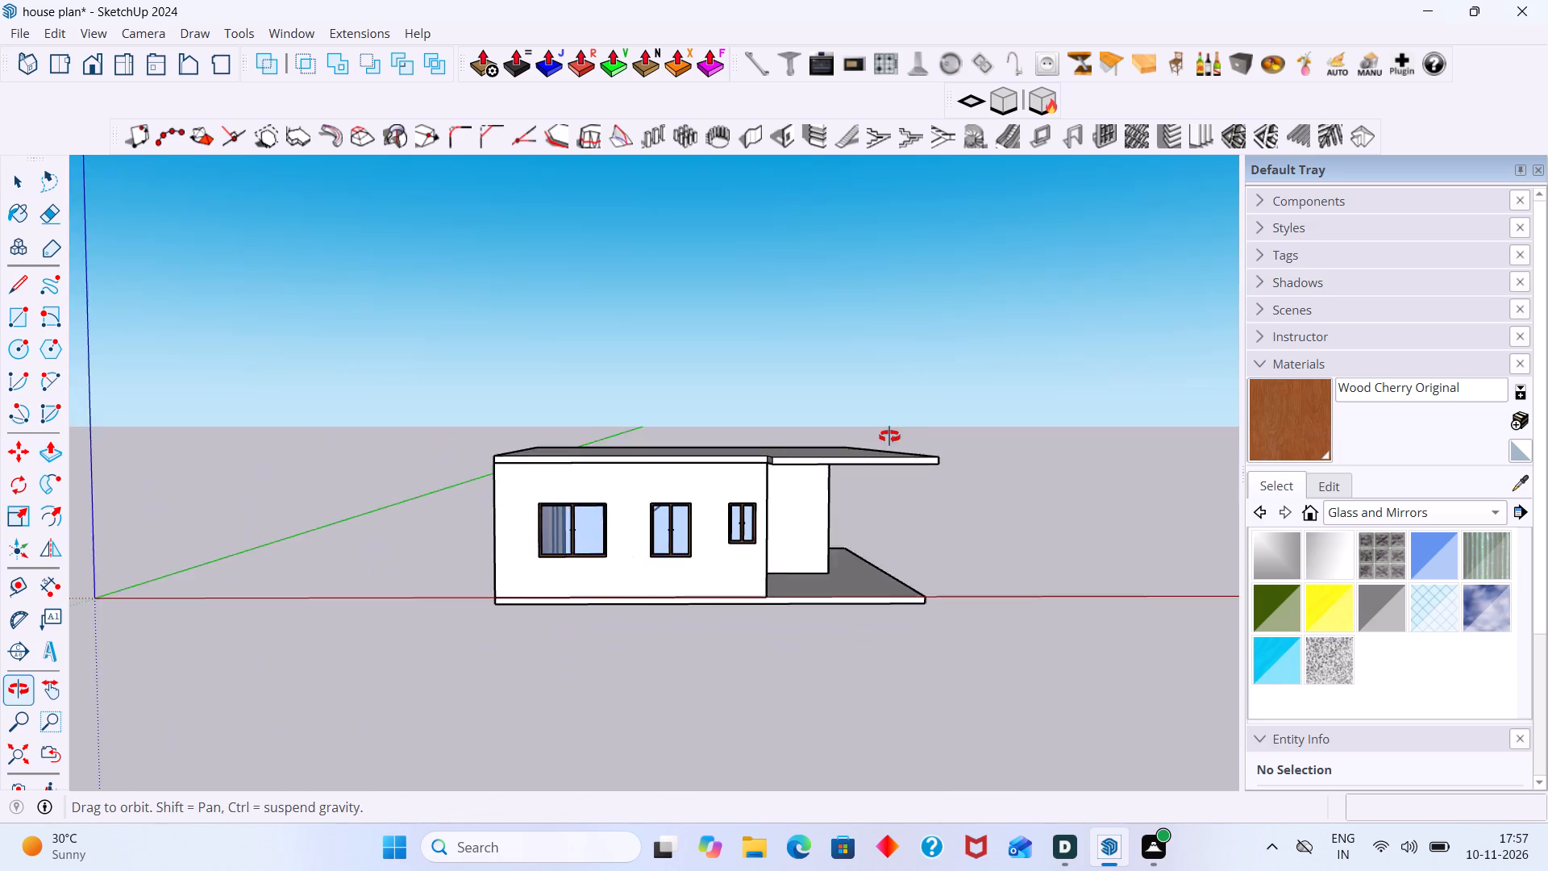
pyautogui.moveTo(889, 436); pyautogui.dragTo(784, 399, button='middle')
pyautogui.scroll(11, 704, 391)
pyautogui.moveTo(660, 392); pyautogui.dragTo(818, 419, button='middle')
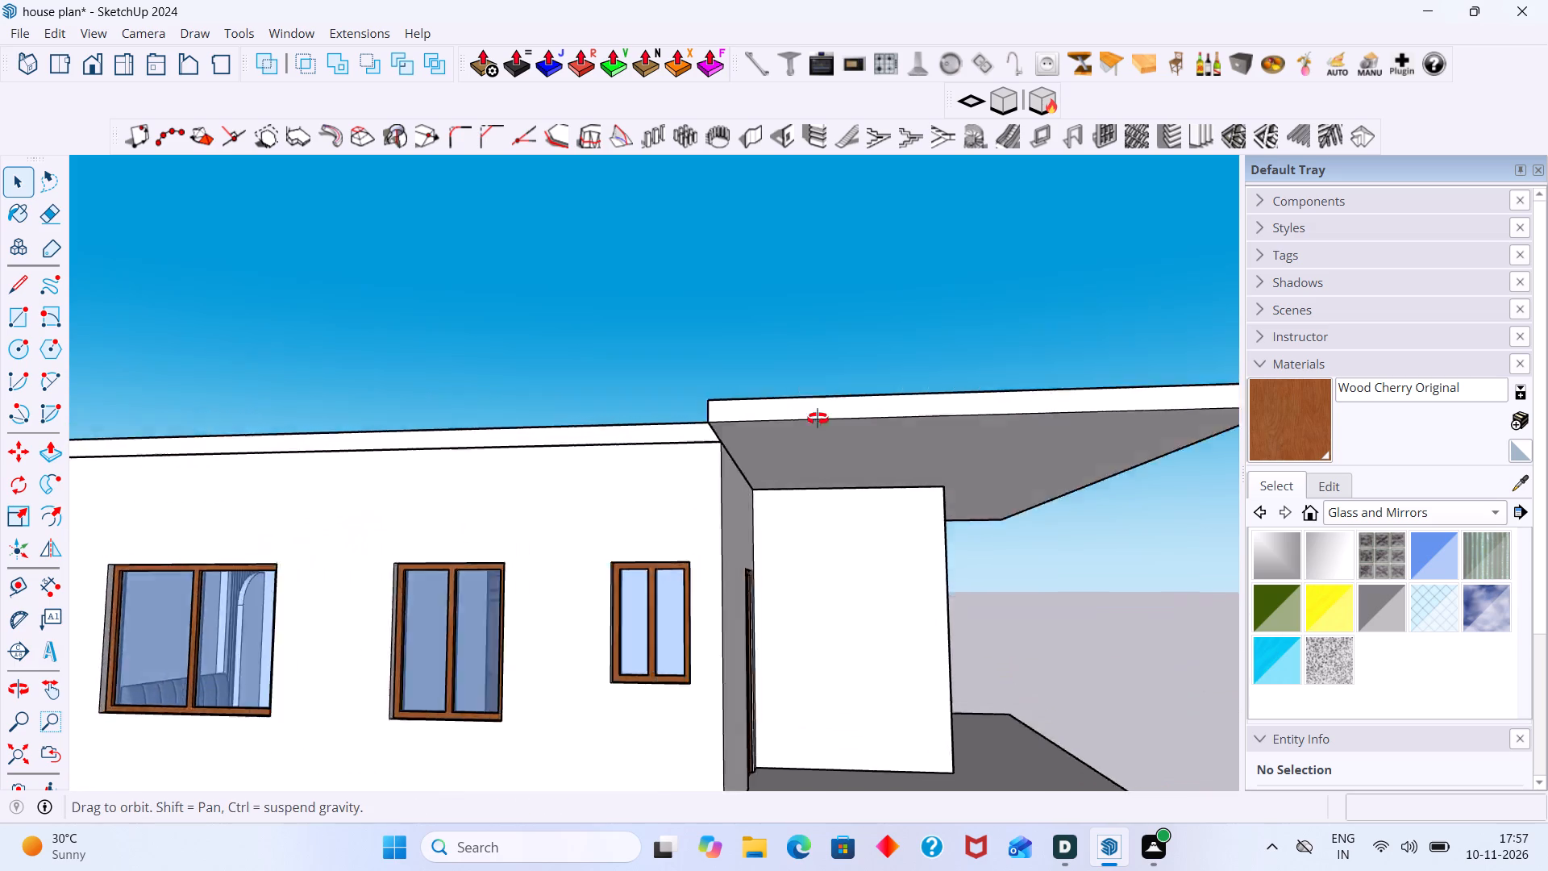
pyautogui.moveTo(818, 419); pyautogui.dragTo(626, 496, button='middle')
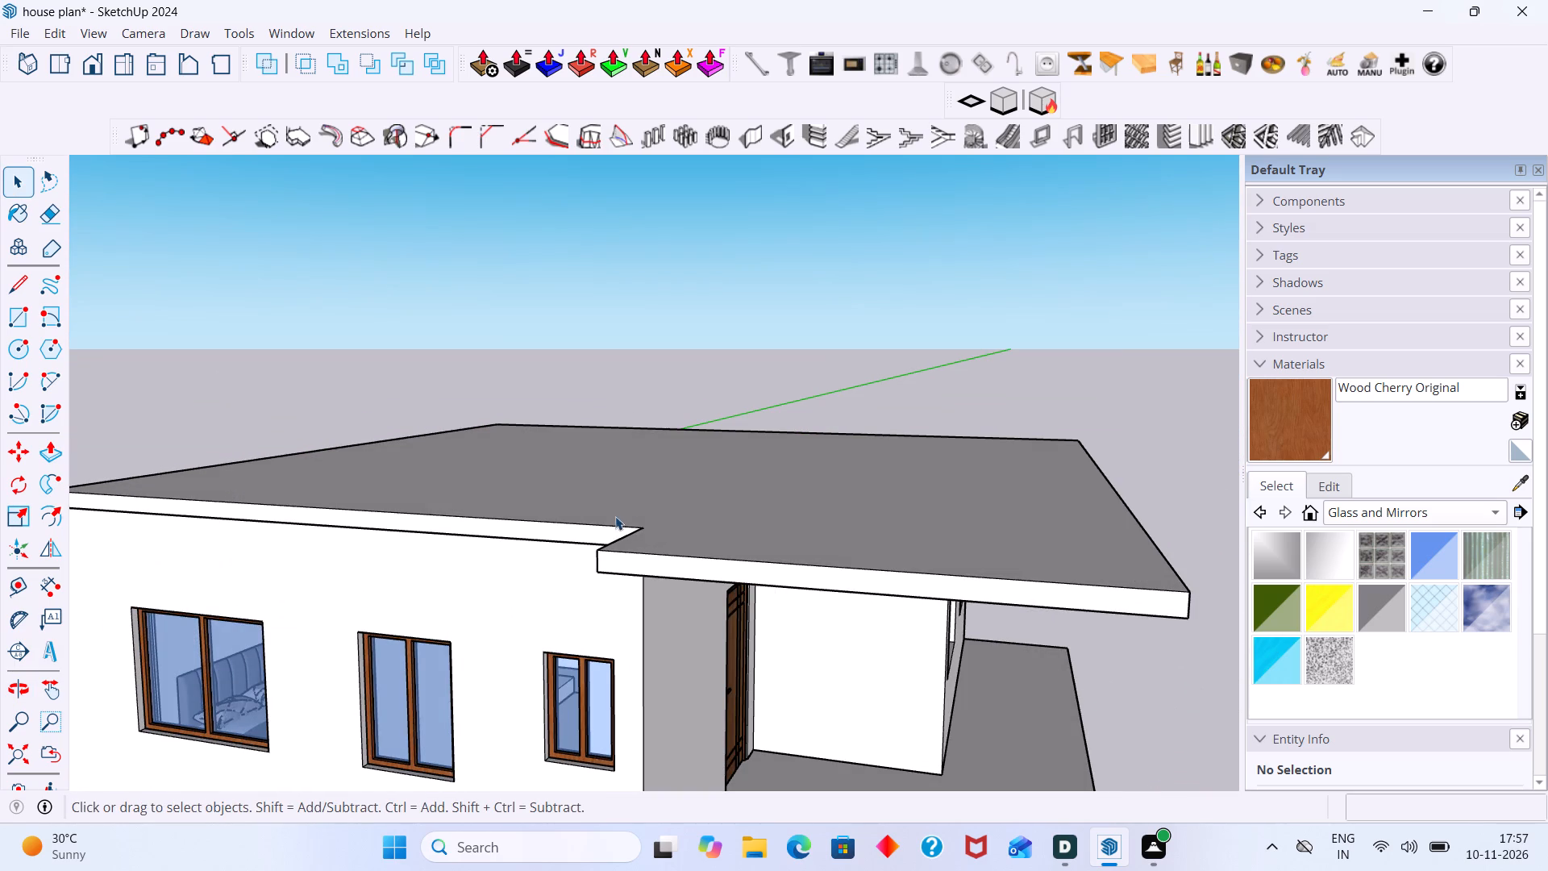
pyautogui.scroll(1, 697, 491)
pyautogui.scroll(-15, 700, 490)
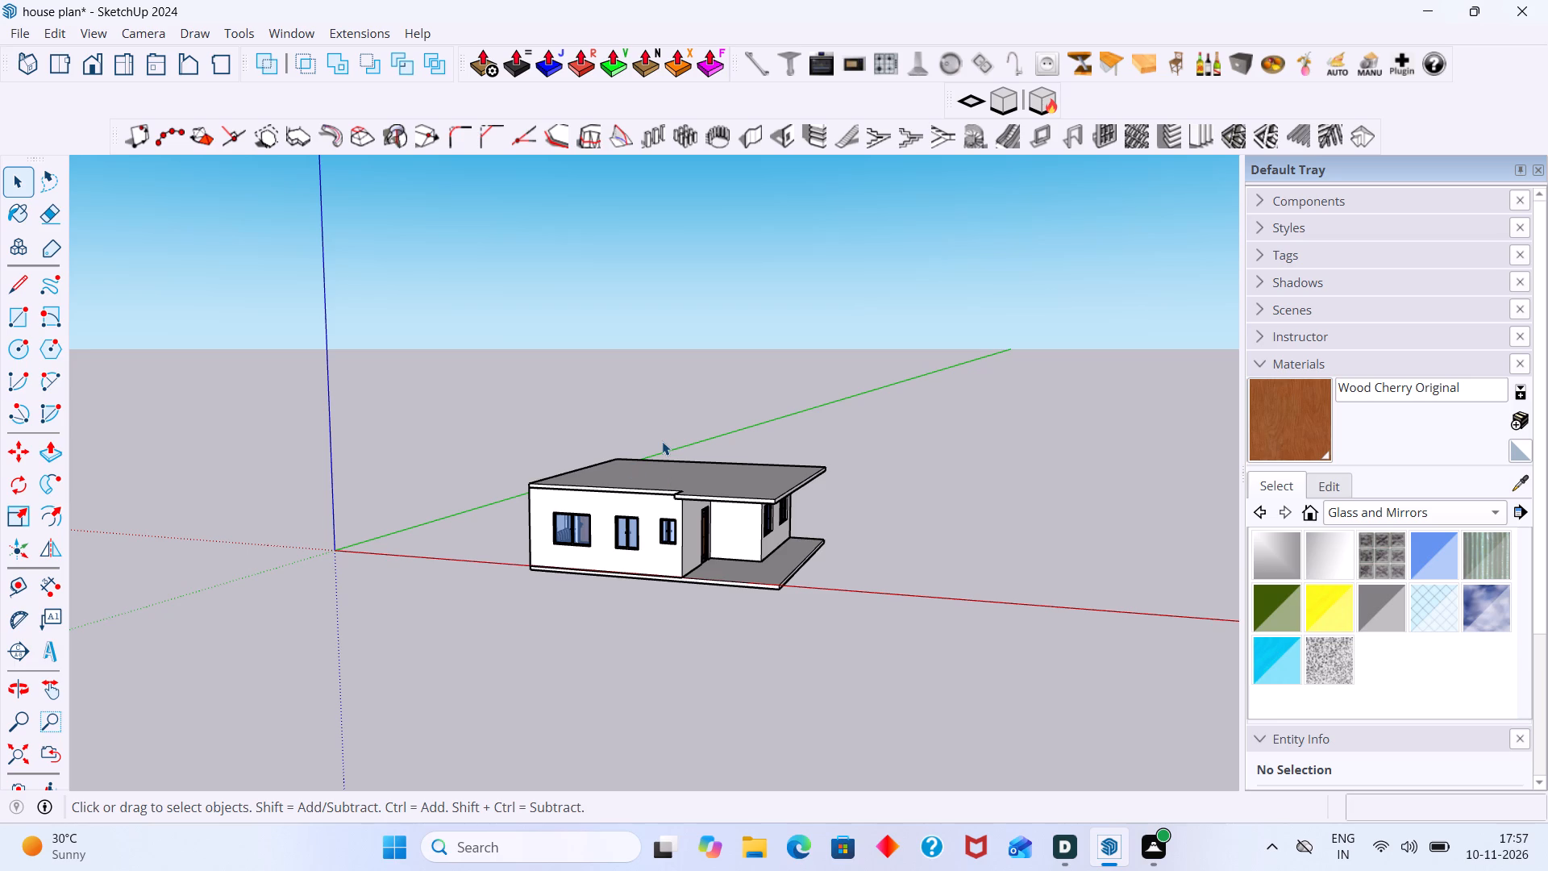
pyautogui.scroll(-4, 635, 448)
pyautogui.moveTo(762, 537); pyautogui.dragTo(463, 588, button='middle')
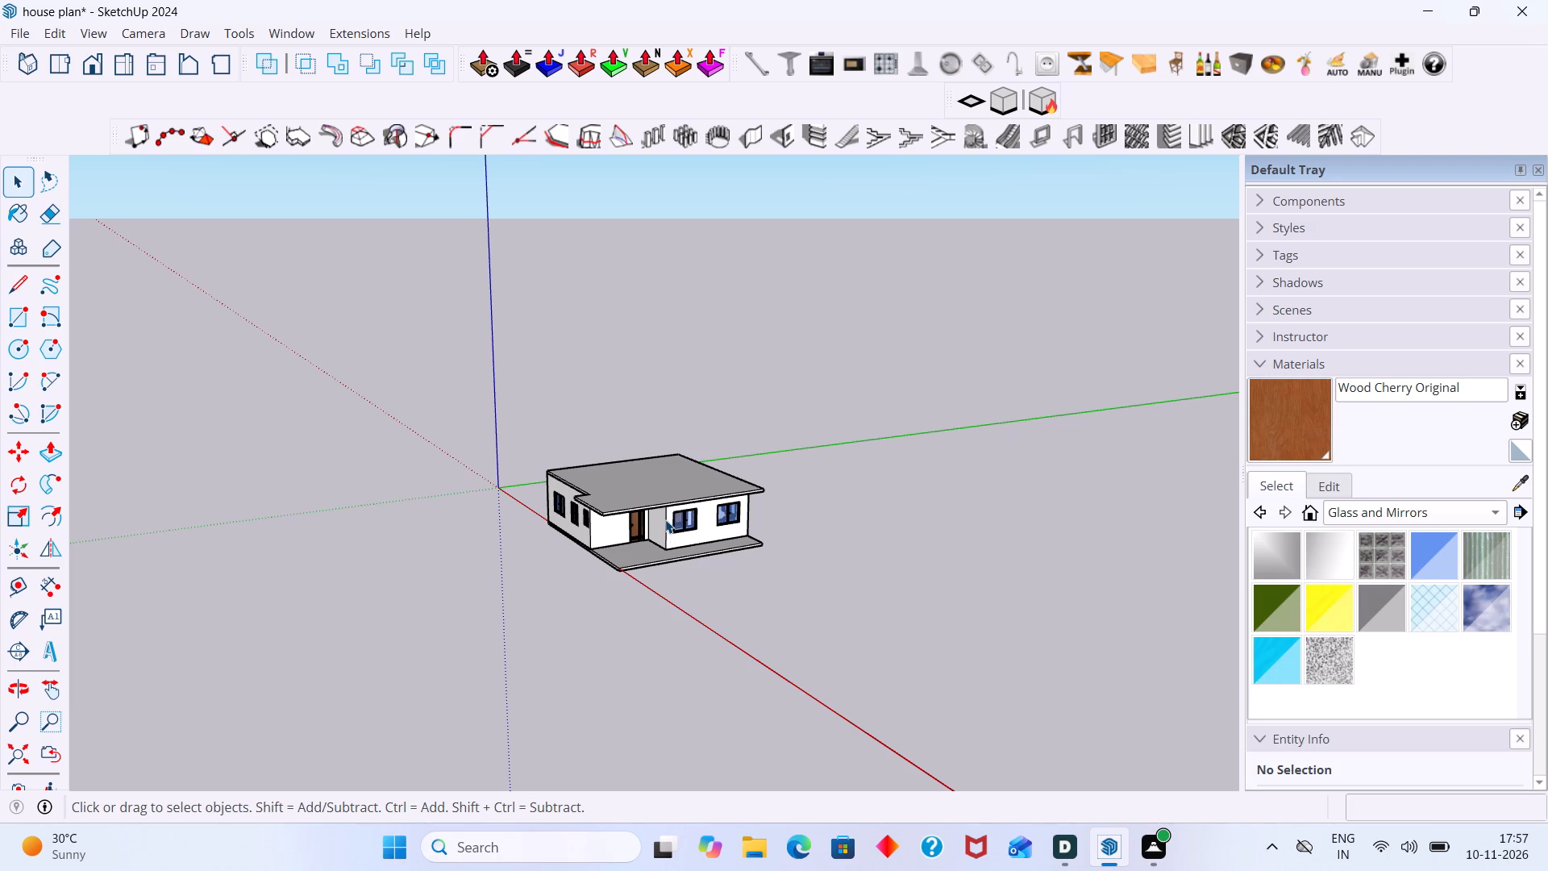
pyautogui.scroll(7, 577, 508)
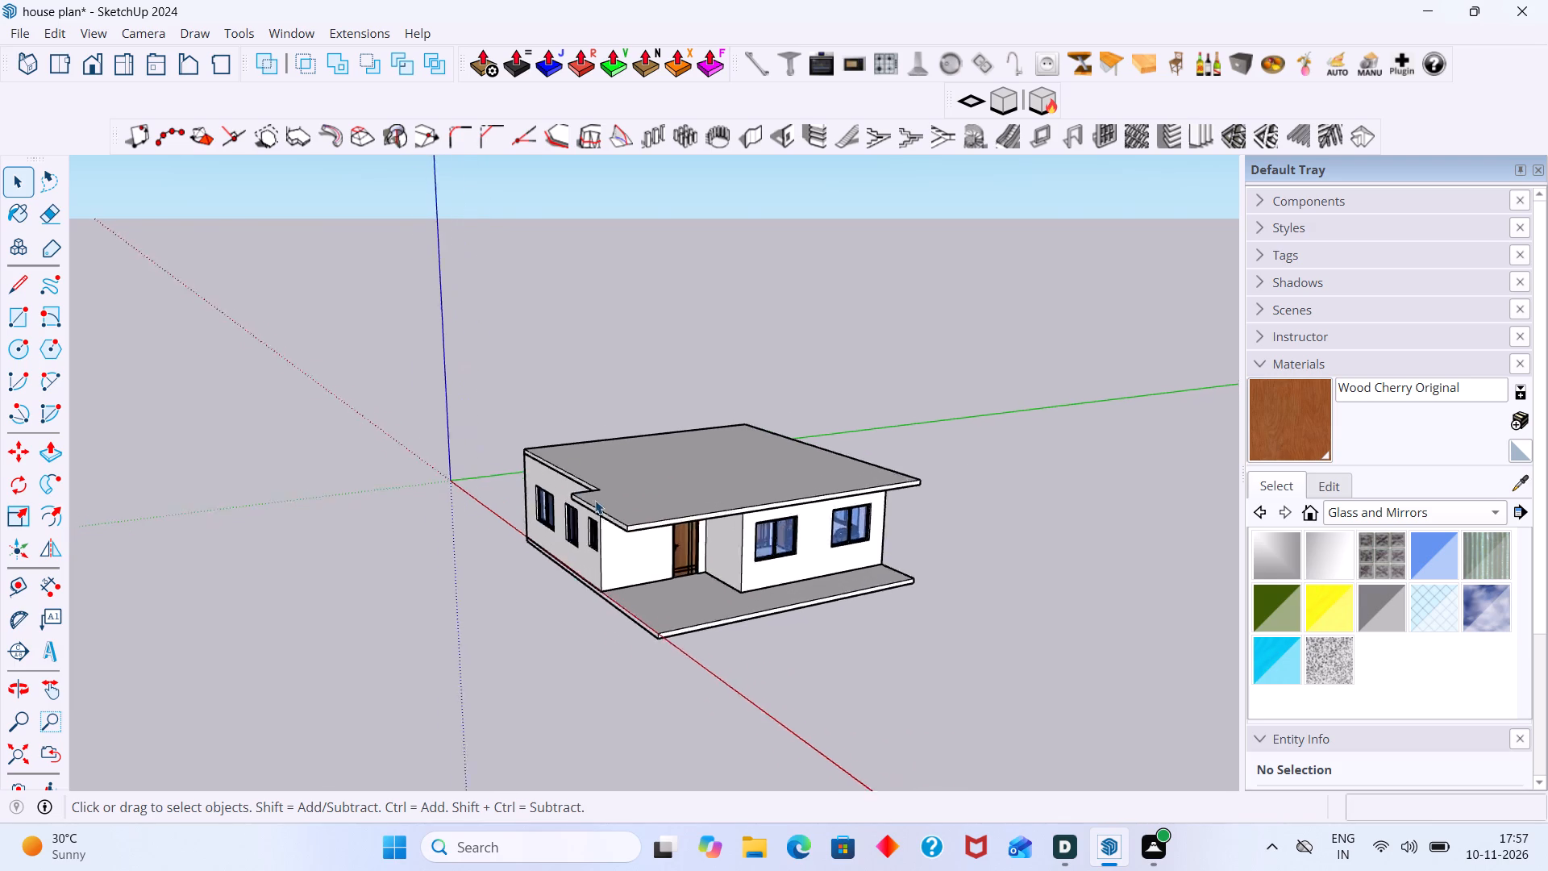
pyautogui.scroll(5, 595, 500)
pyautogui.moveTo(600, 501); pyautogui.dragTo(780, 492, button='middle')
pyautogui.scroll(2, 784, 492)
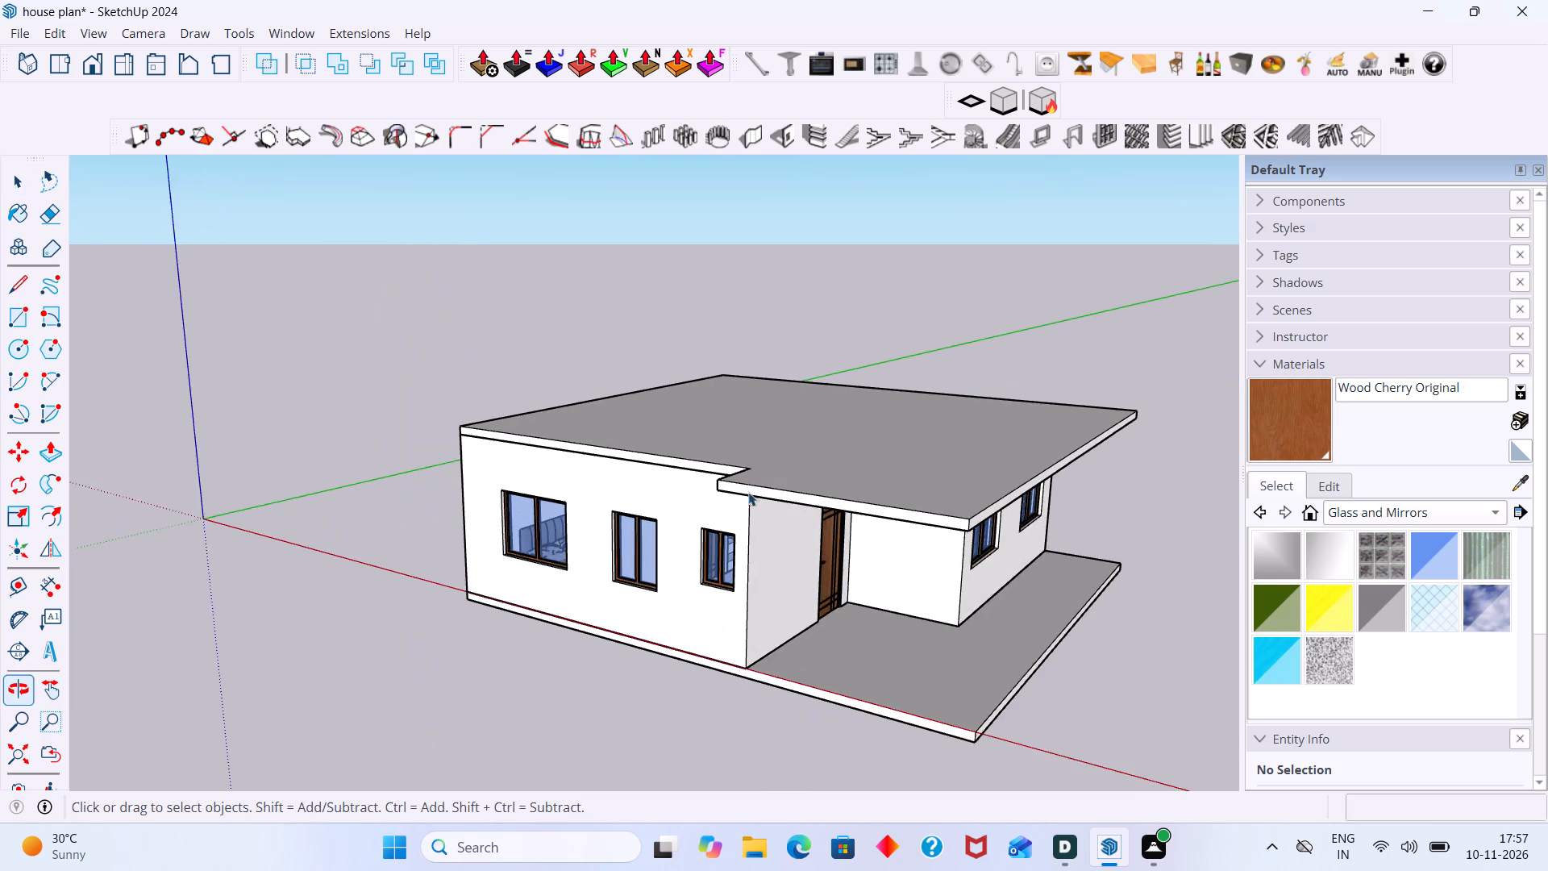
pyautogui.scroll(3, 748, 492)
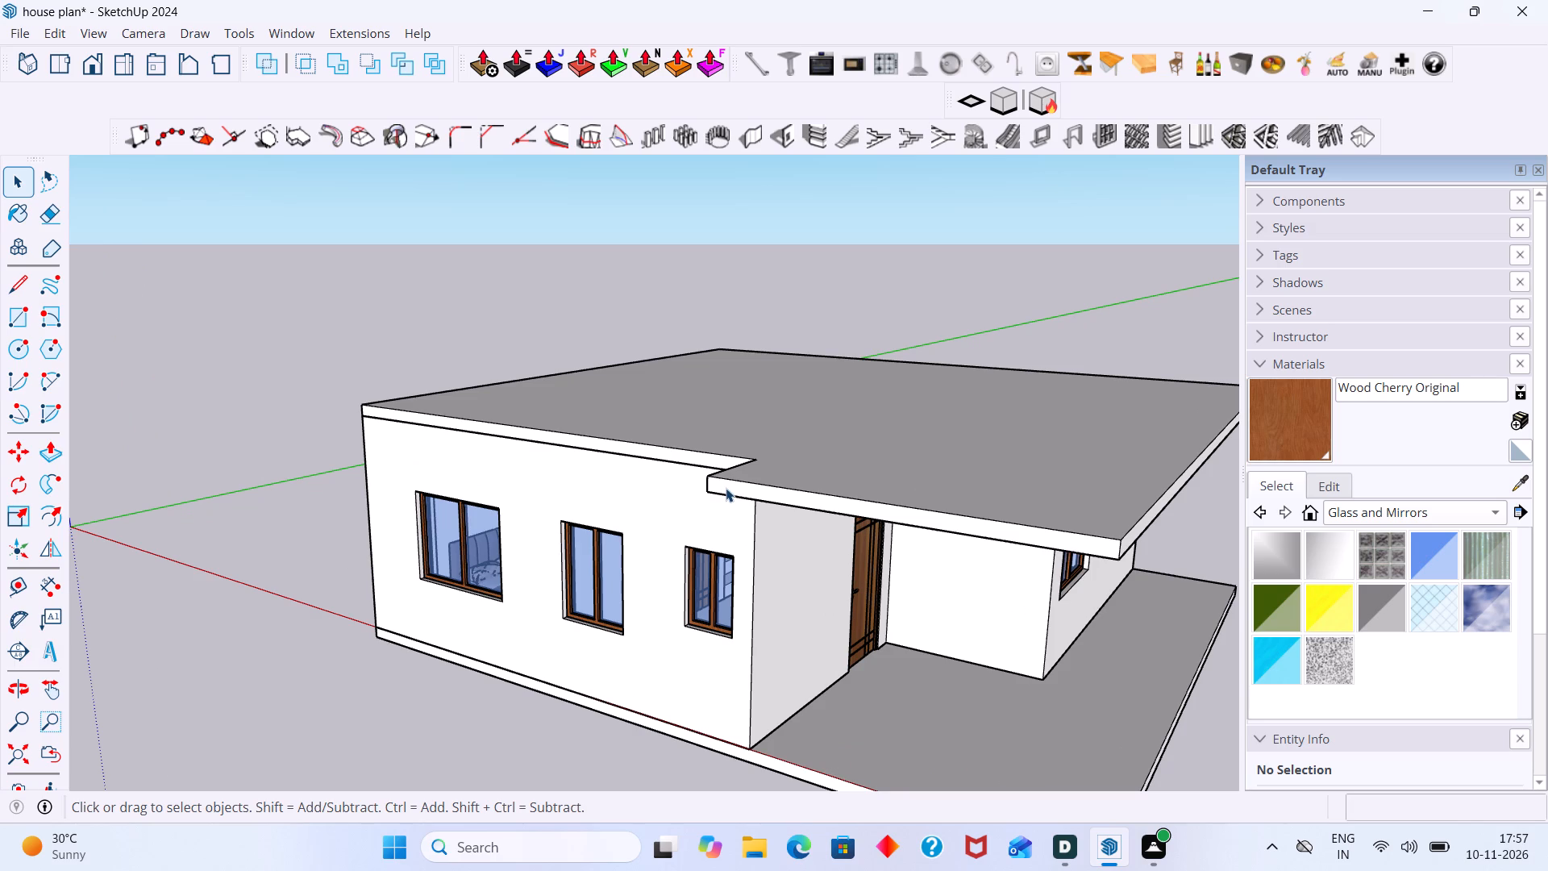
pyautogui.scroll(-8, 810, 497)
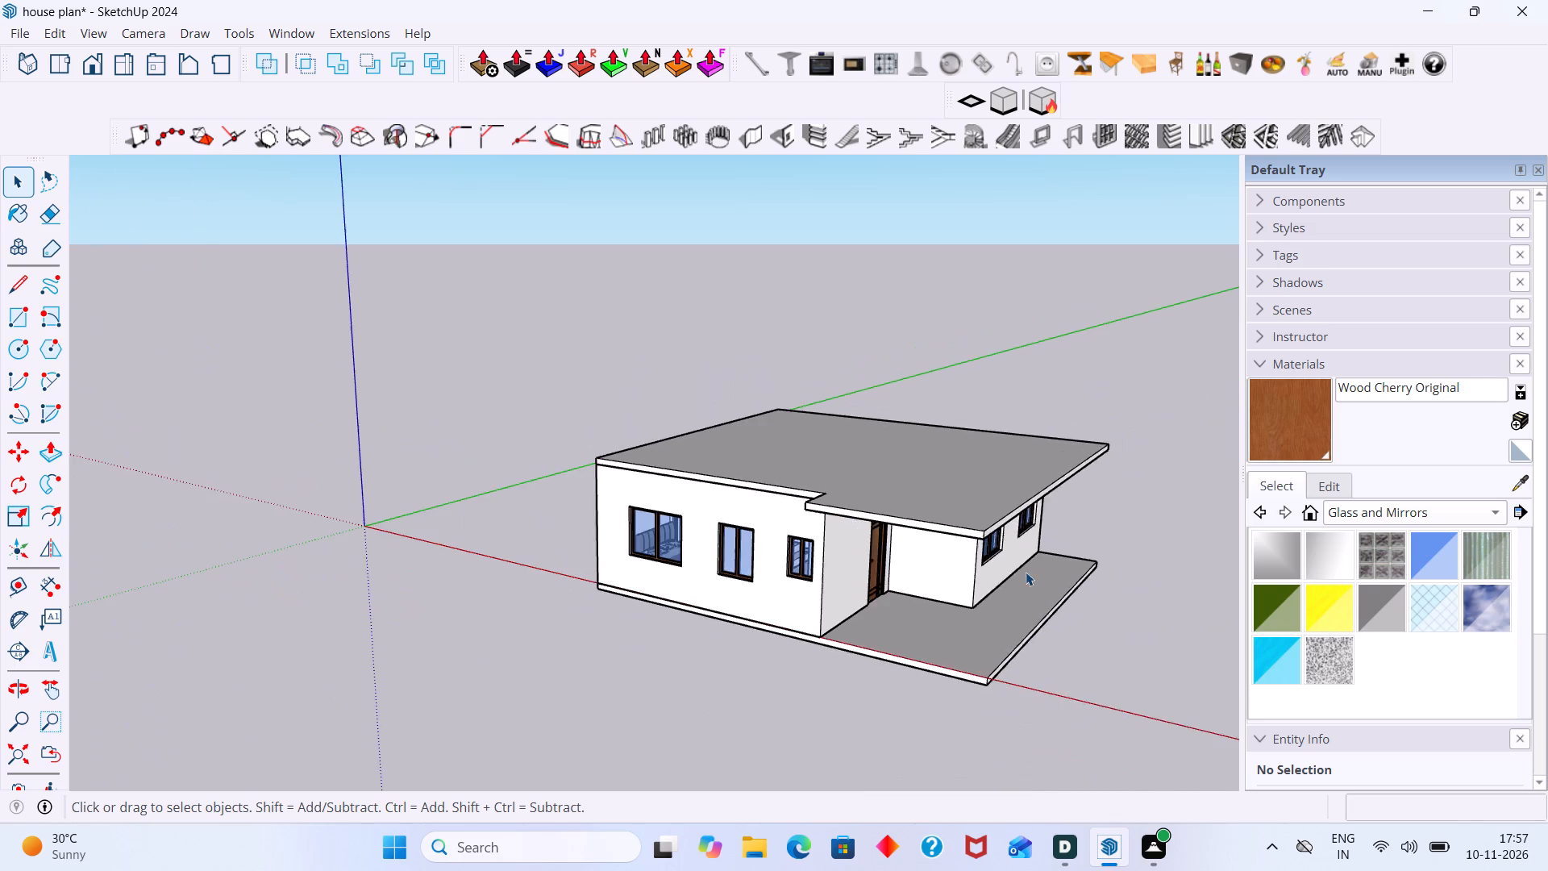
pyautogui.moveTo(1026, 572); pyautogui.dragTo(868, 565, button='middle')
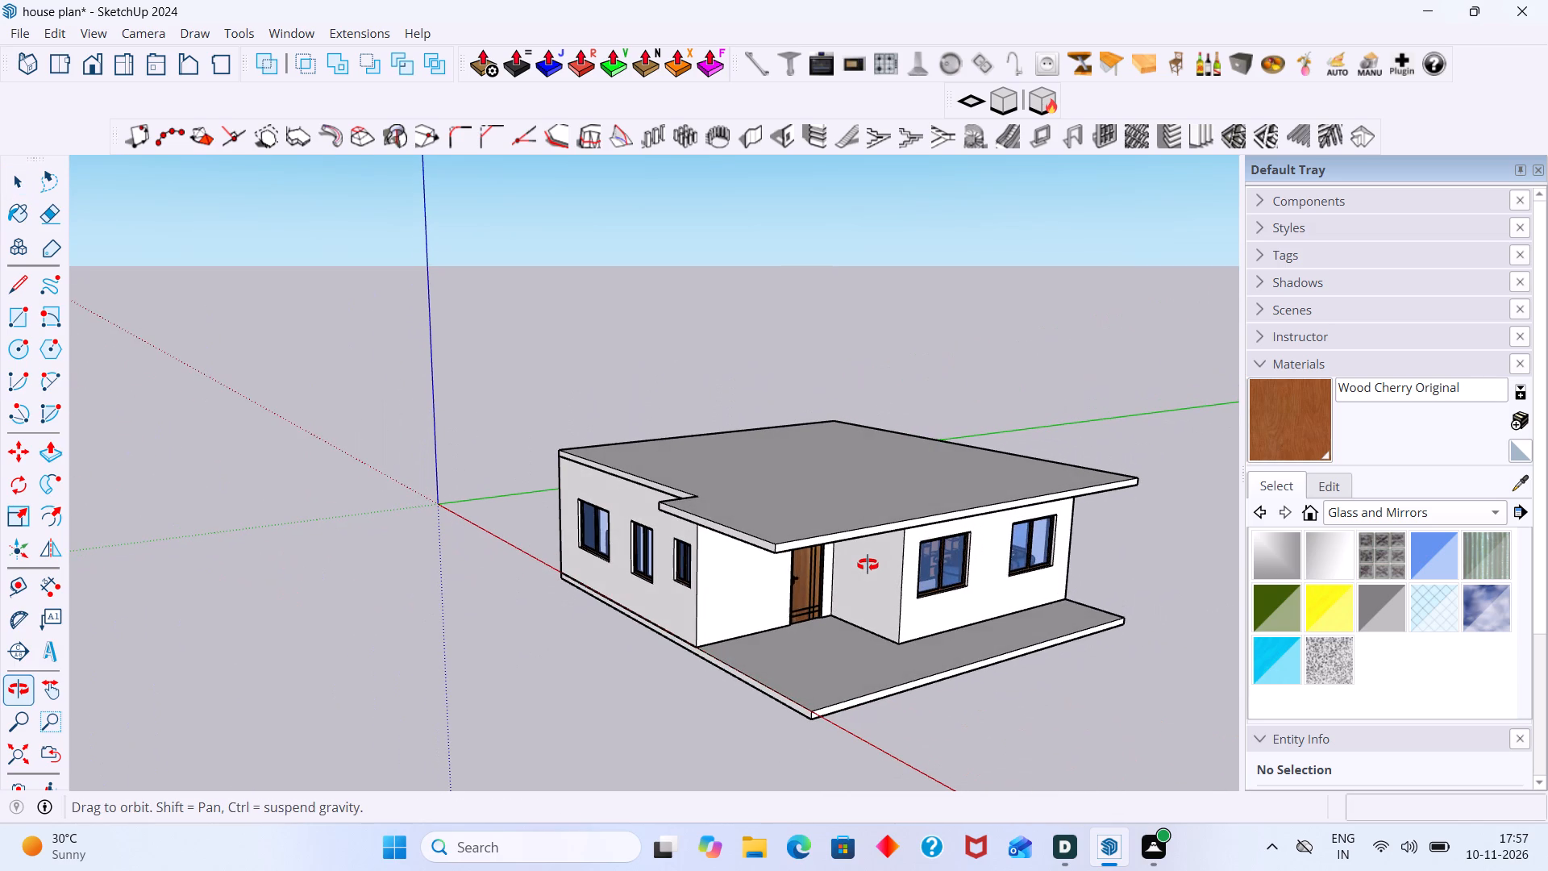
pyautogui.moveTo(868, 565); pyautogui.dragTo(867, 565, button='middle')
pyautogui.scroll(-3, 835, 571)
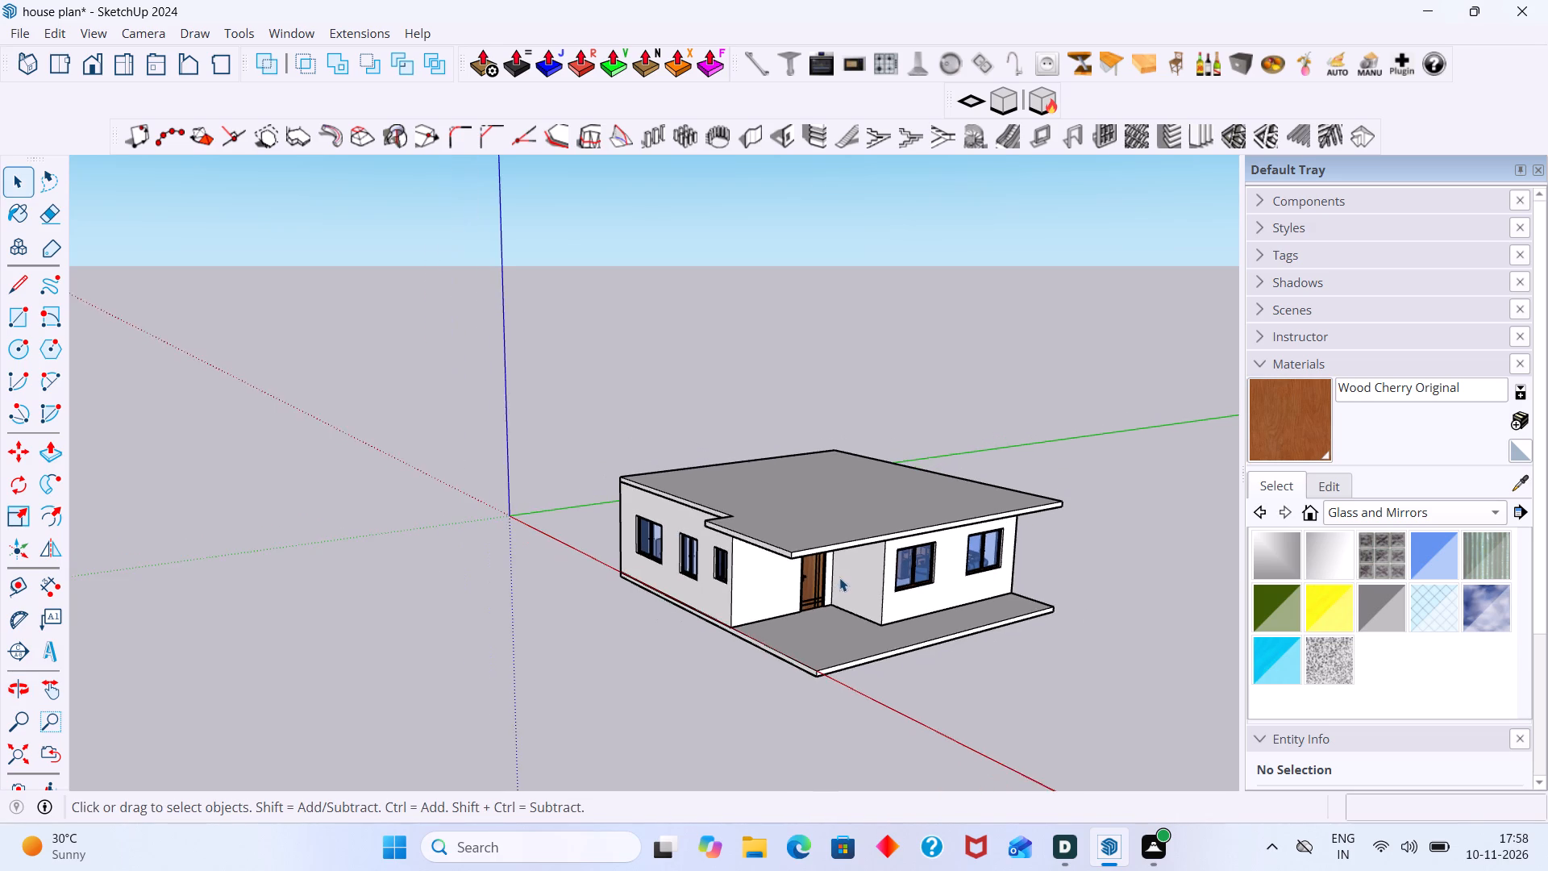
pyautogui.moveTo(839, 577); pyautogui.dragTo(847, 624, button='middle')
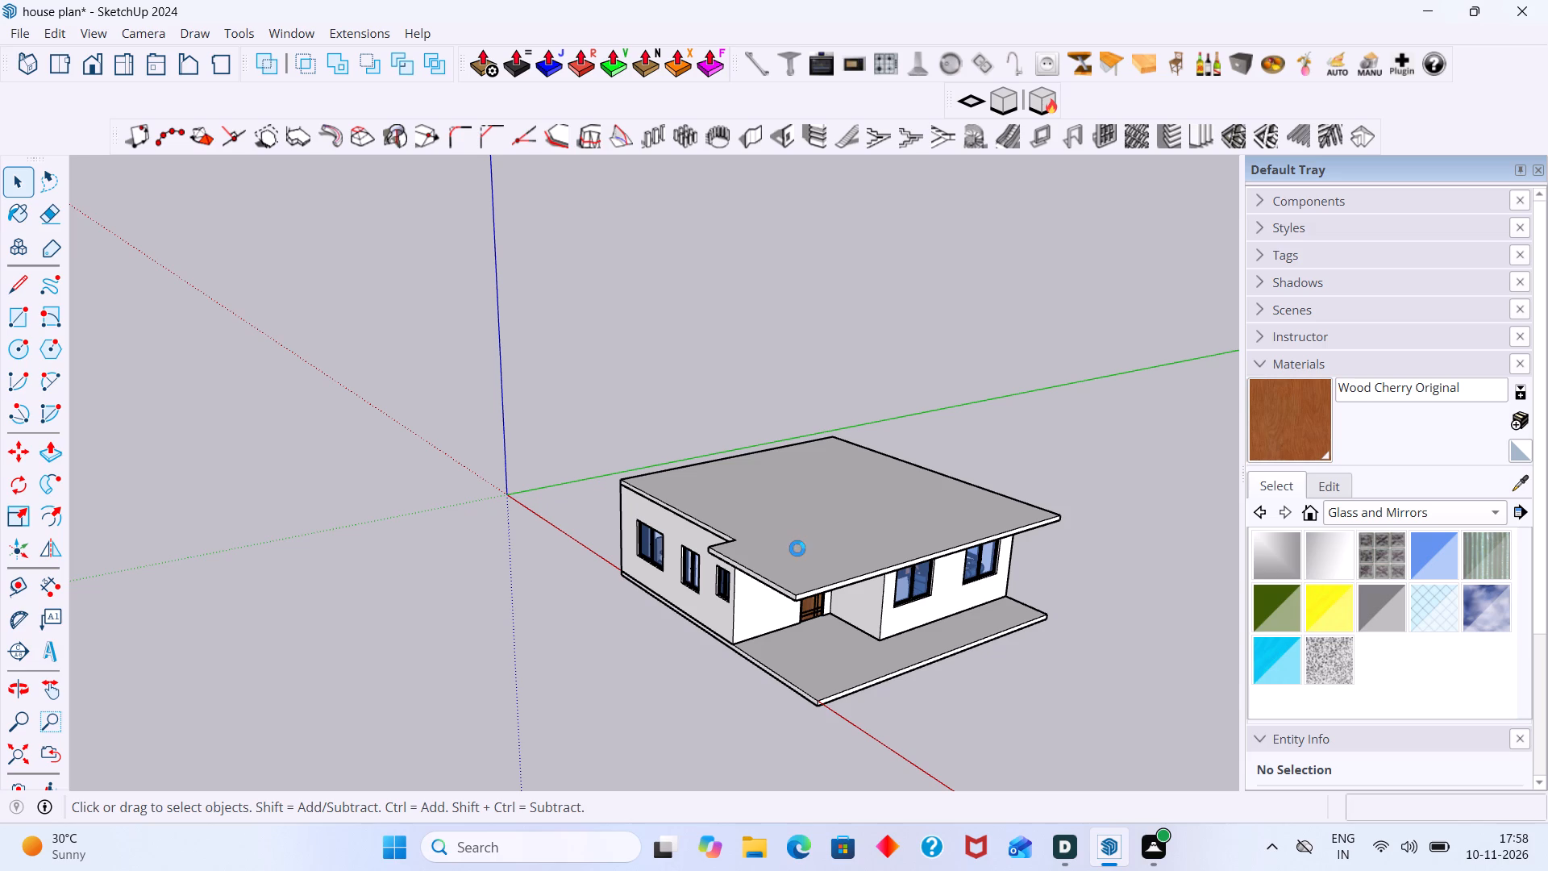
pyautogui.scroll(-11, 801, 544)
pyautogui.moveTo(794, 567); pyautogui.dragTo(552, 586, button='middle')
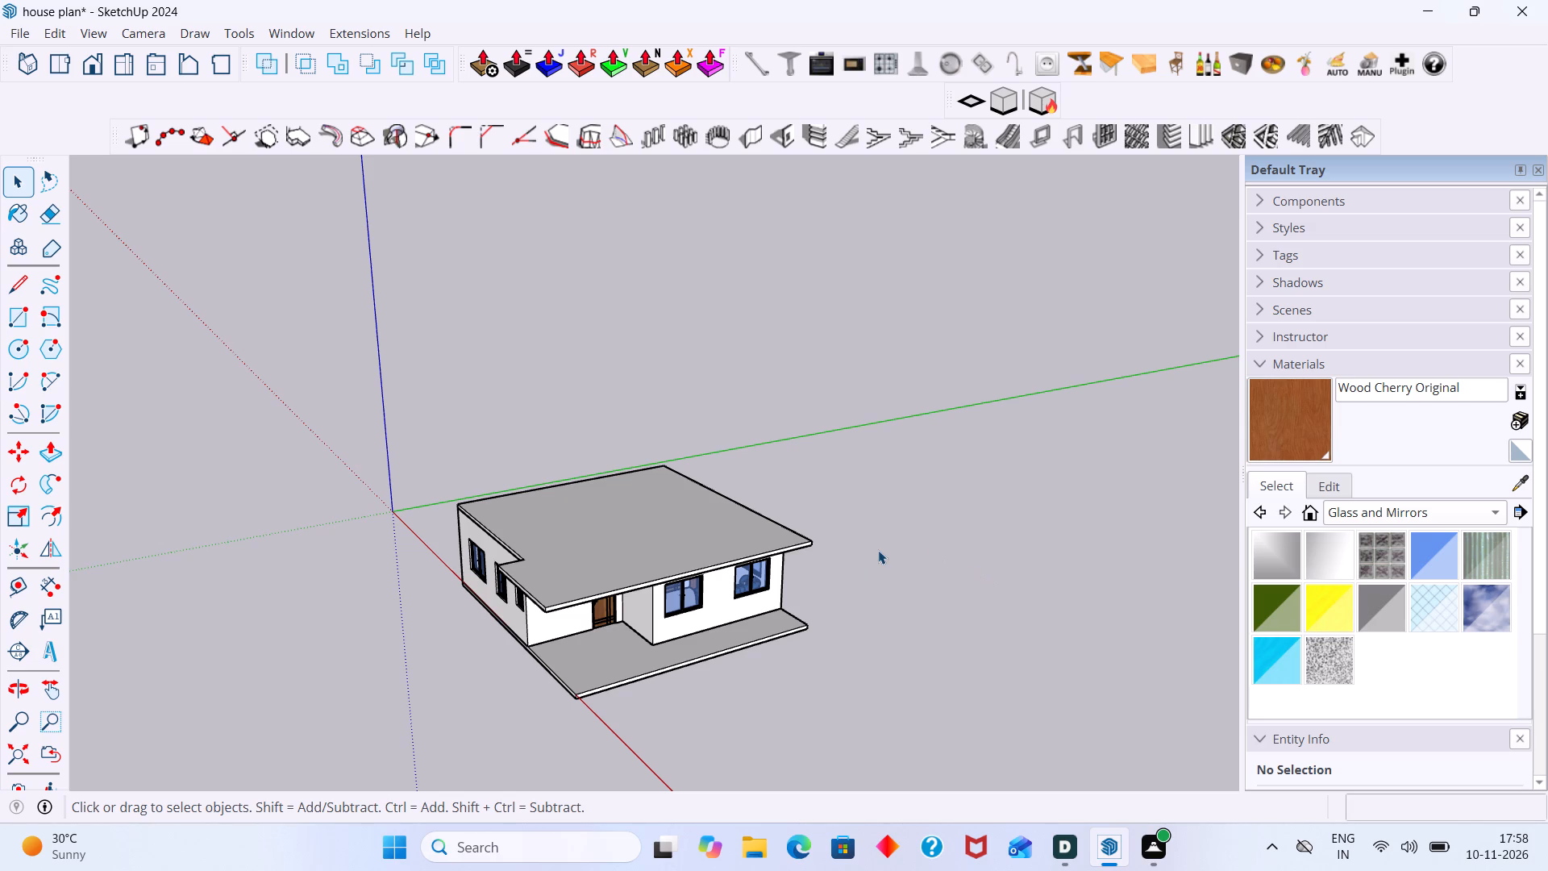
pyautogui.scroll(5, 600, 591)
pyautogui.scroll(1, 521, 594)
pyautogui.scroll(-3, 519, 597)
pyautogui.moveTo(583, 559); pyautogui.dragTo(485, 539, button='middle')
pyautogui.scroll(7, 519, 556)
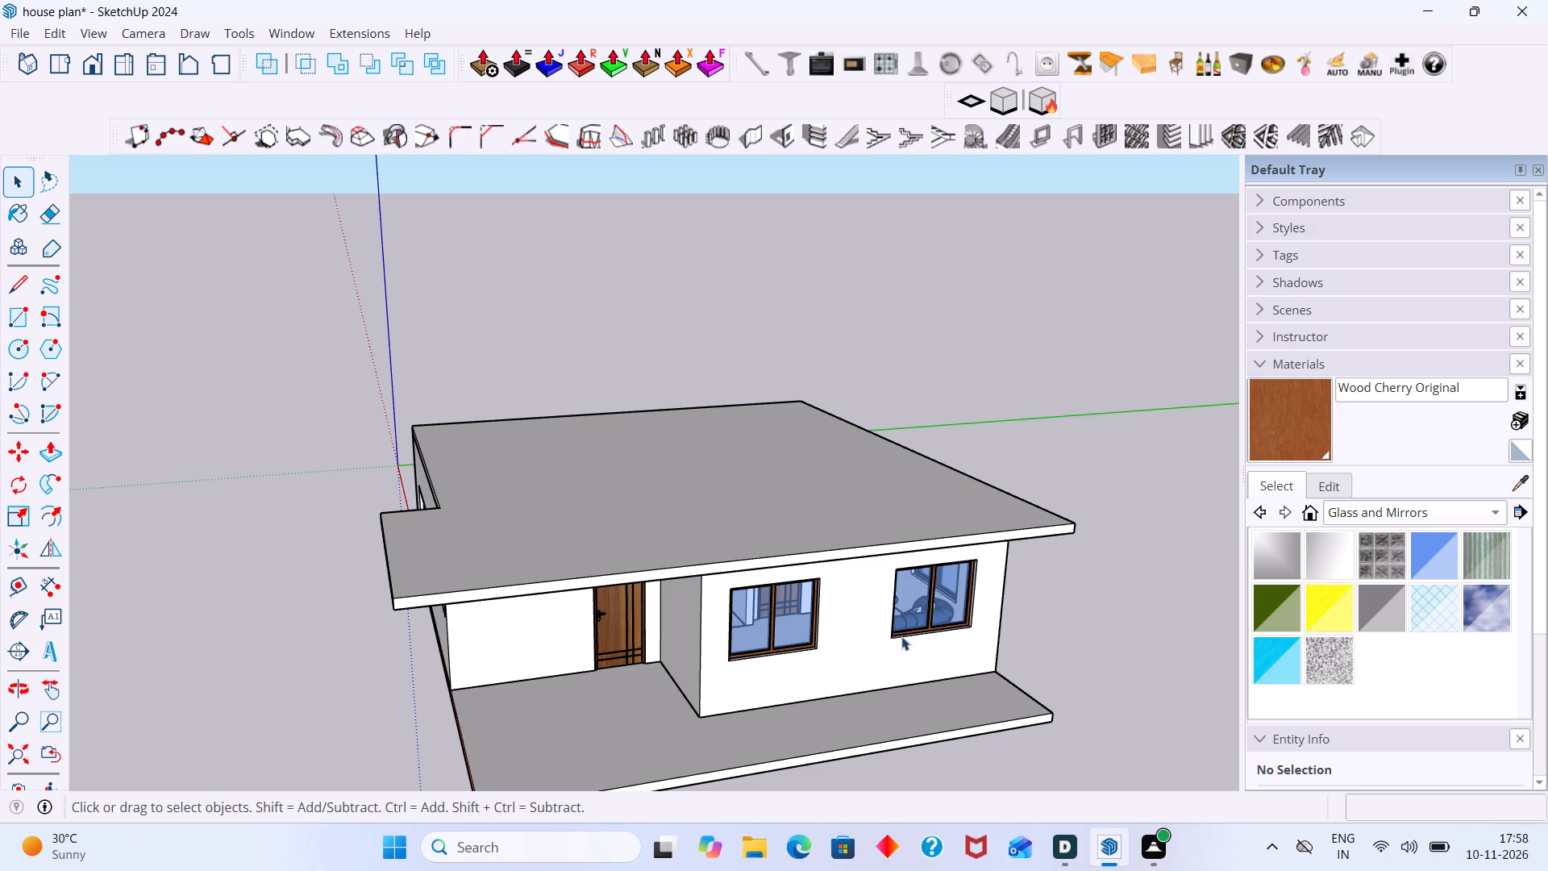
pyautogui.moveTo(573, 483); pyautogui.dragTo(780, 557, button='middle')
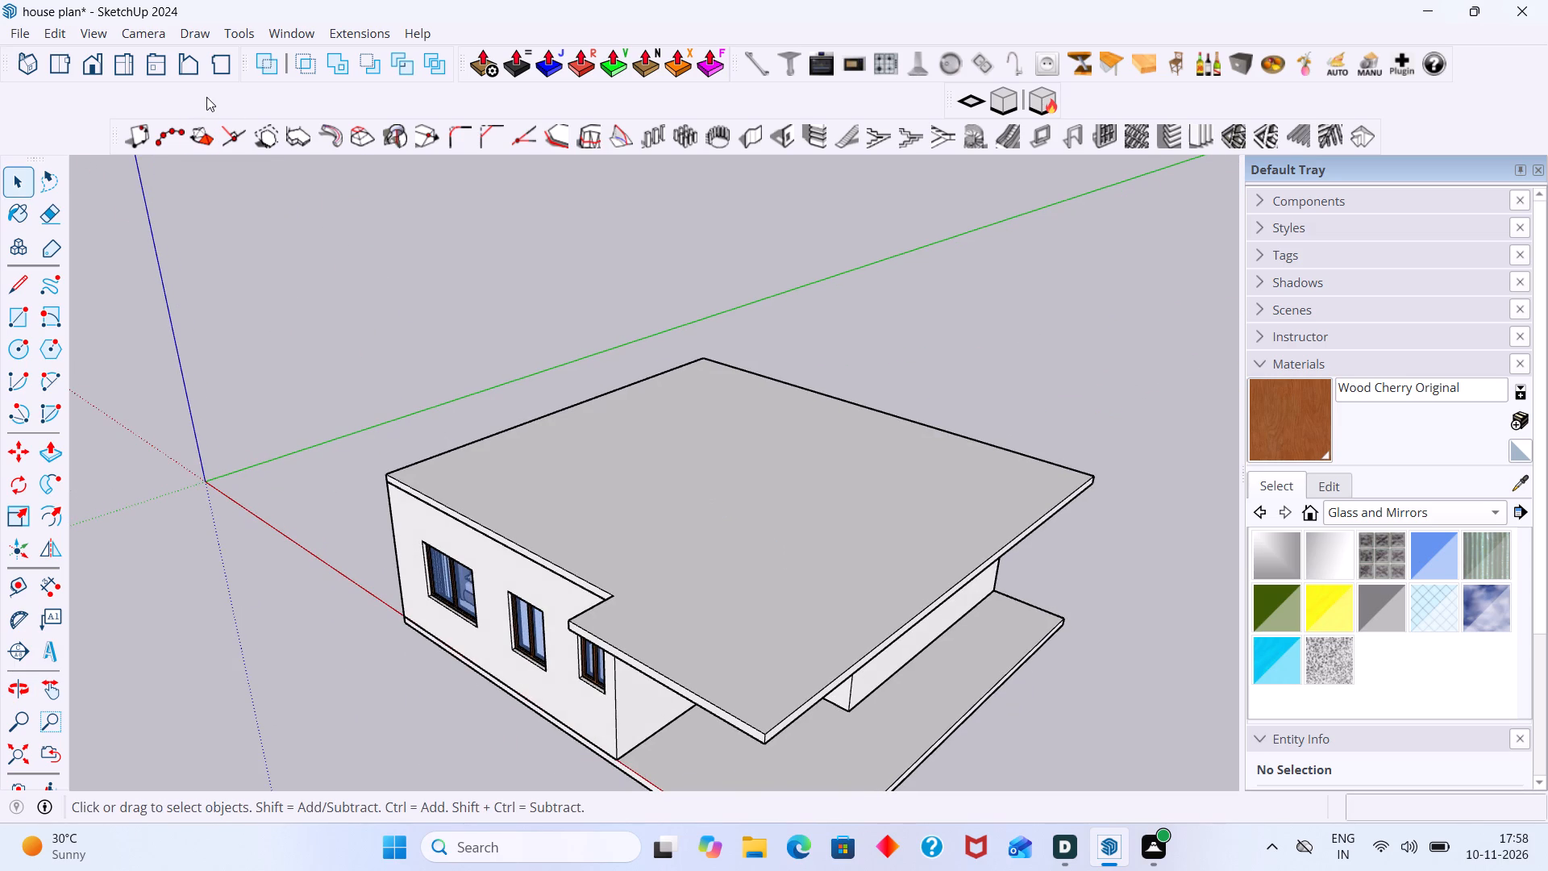
# Configure the 1001bit vertical wall with a thickness of 5" and a height of 4'.
pyautogui.click(759, 143)
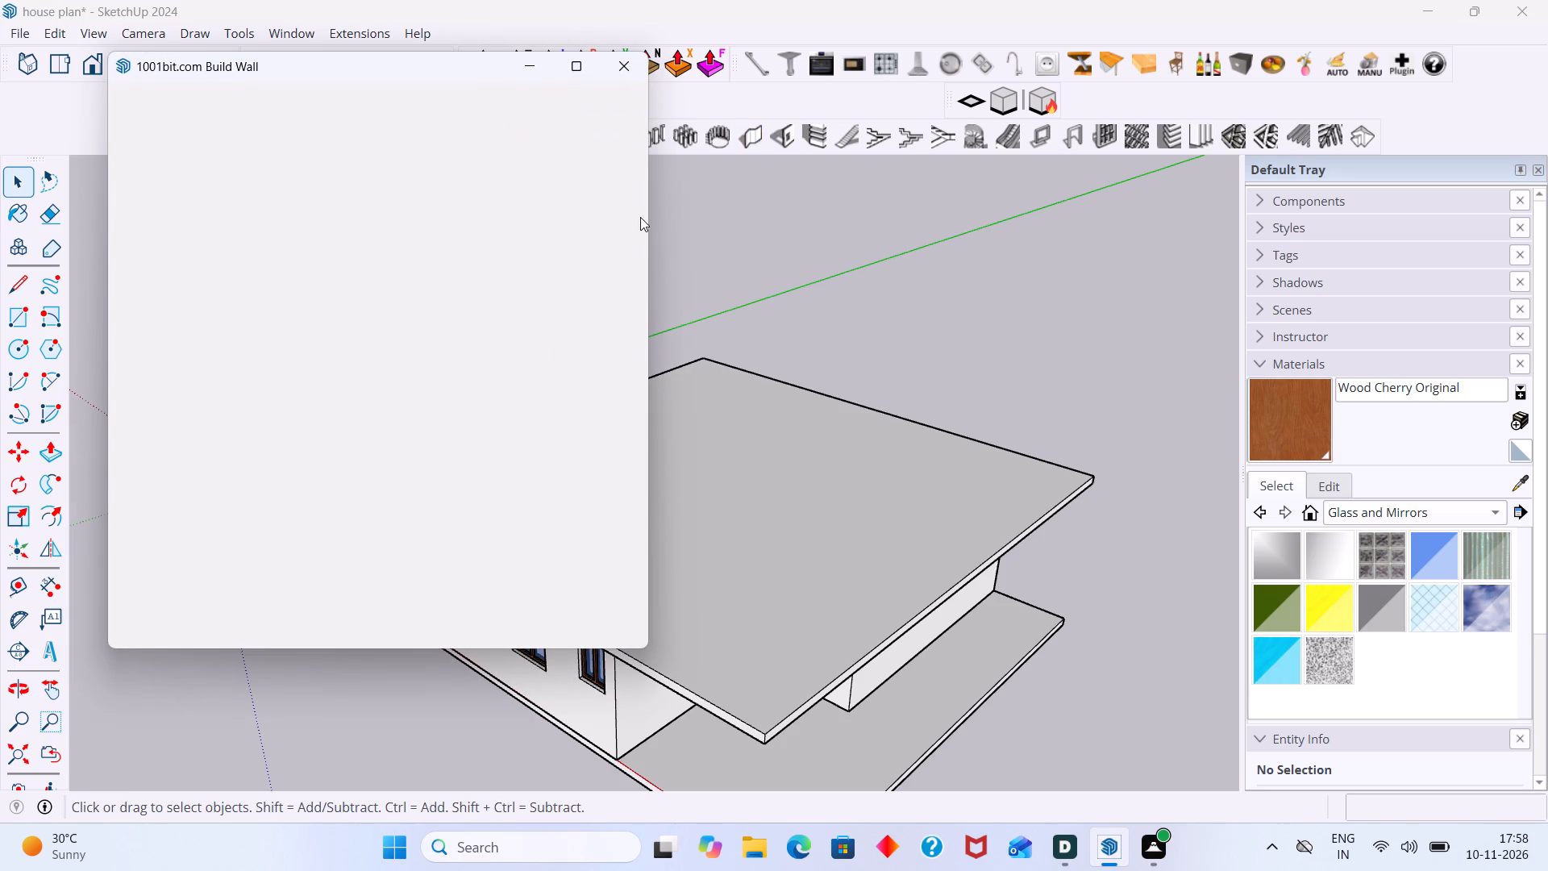
pyautogui.click(701, 214)
pyautogui.click(633, 72)
pyautogui.click(751, 140)
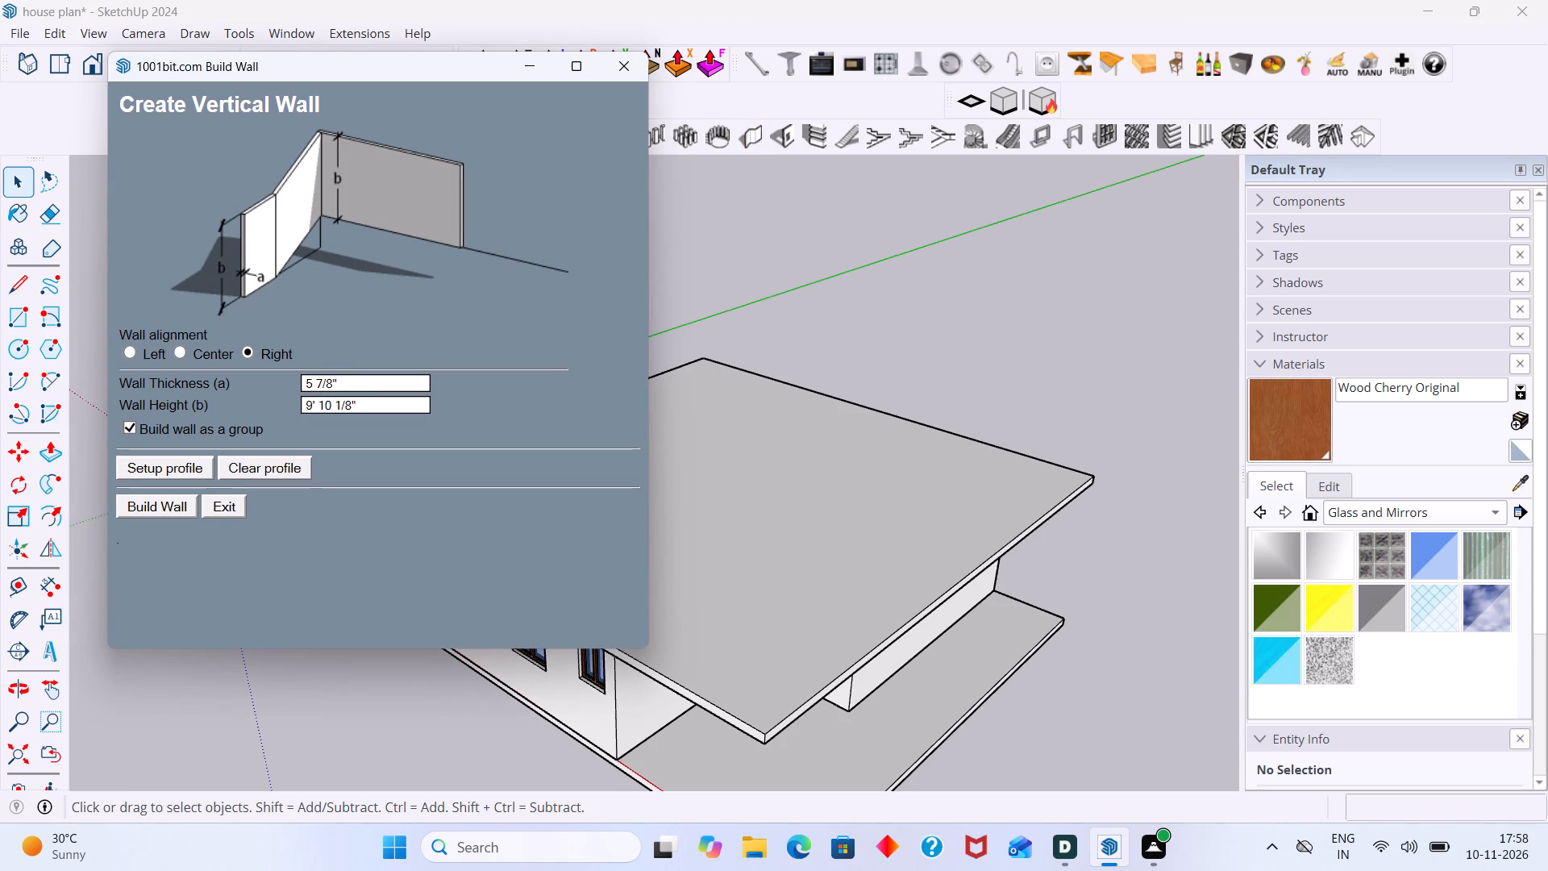
pyautogui.click(359, 386)
pyautogui.press('4')
pyautogui.press("'")
pyautogui.press('BackSpace')
pyautogui.press('BackSpace')
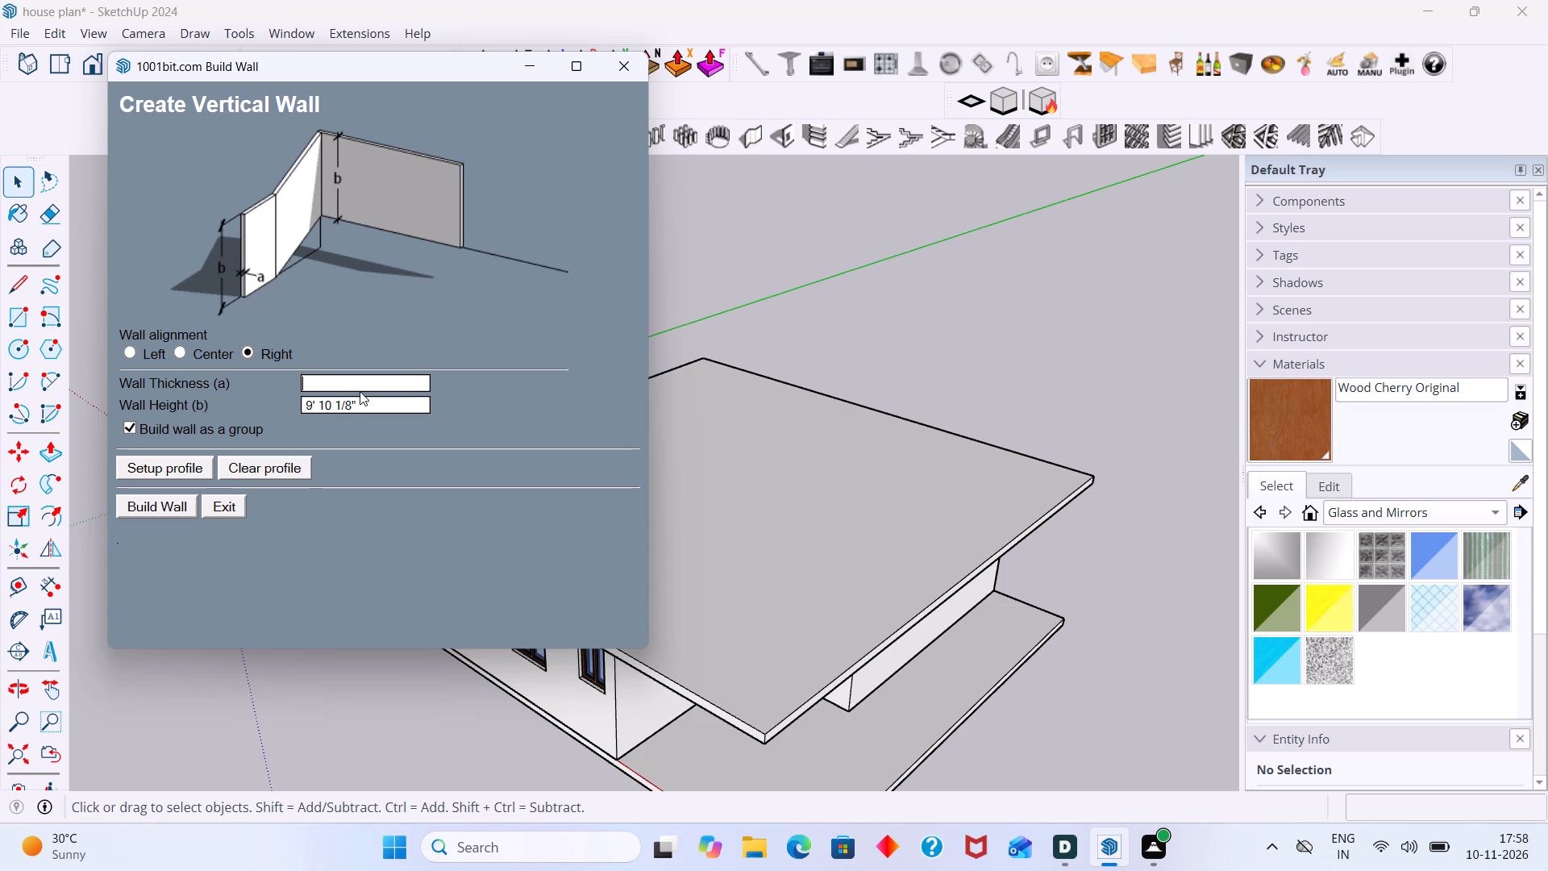
pyautogui.write("5'")
pyautogui.click(362, 410)
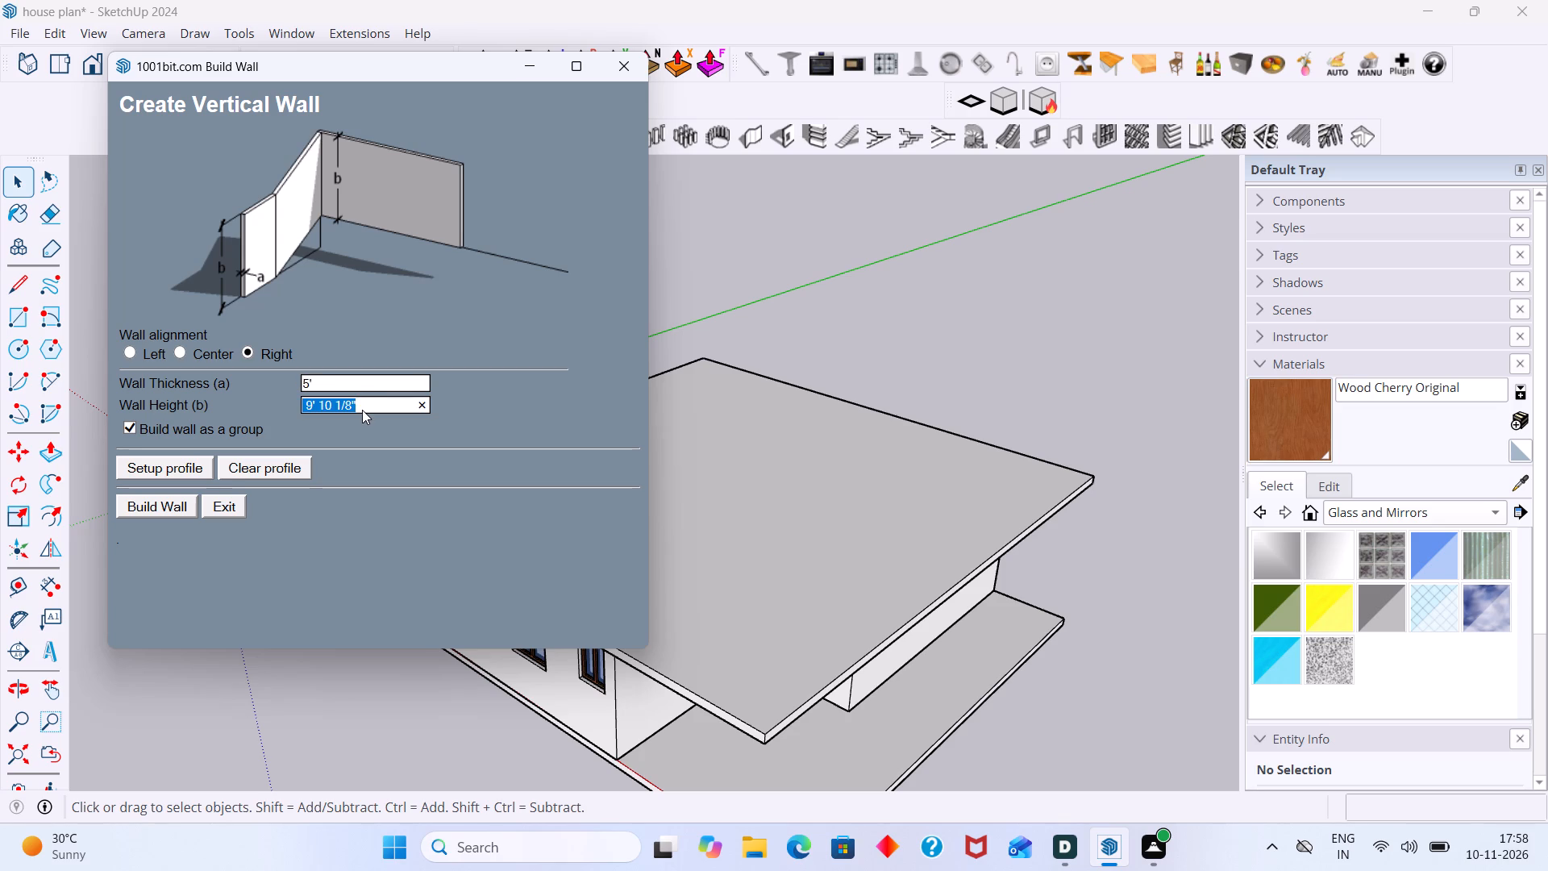
pyautogui.write("4'")
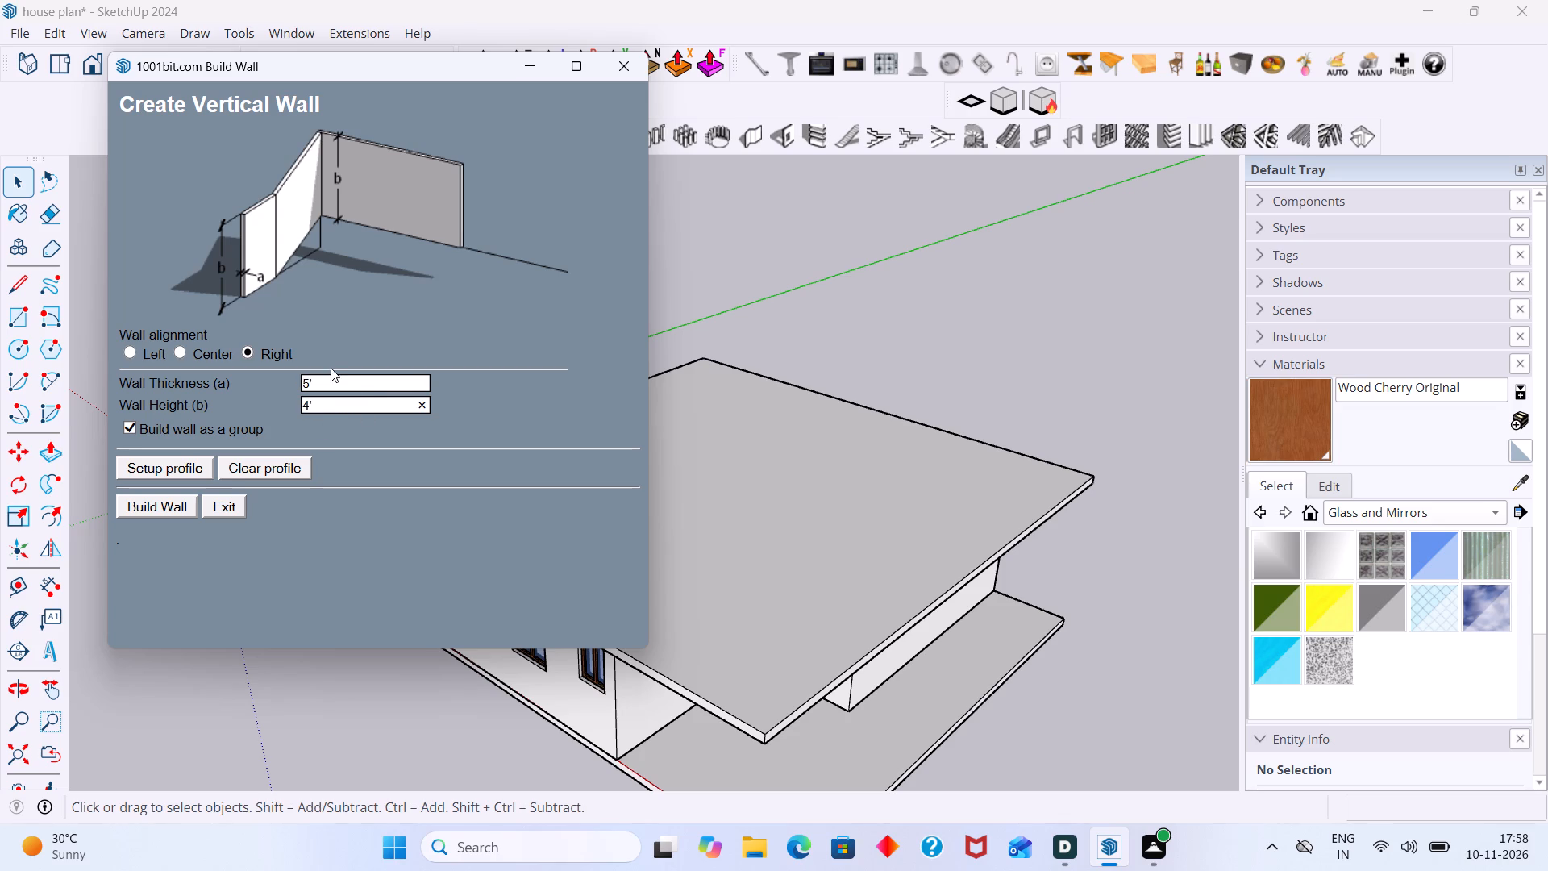
pyautogui.click(327, 368)
pyautogui.click(317, 381)
pyautogui.write('5"')
# Build the parapet wall along the windowed side's roof edge, following the stepped corner to the porch overhang's outer corner.
pyautogui.click(161, 504)
pyautogui.scroll(6, 377, 496)
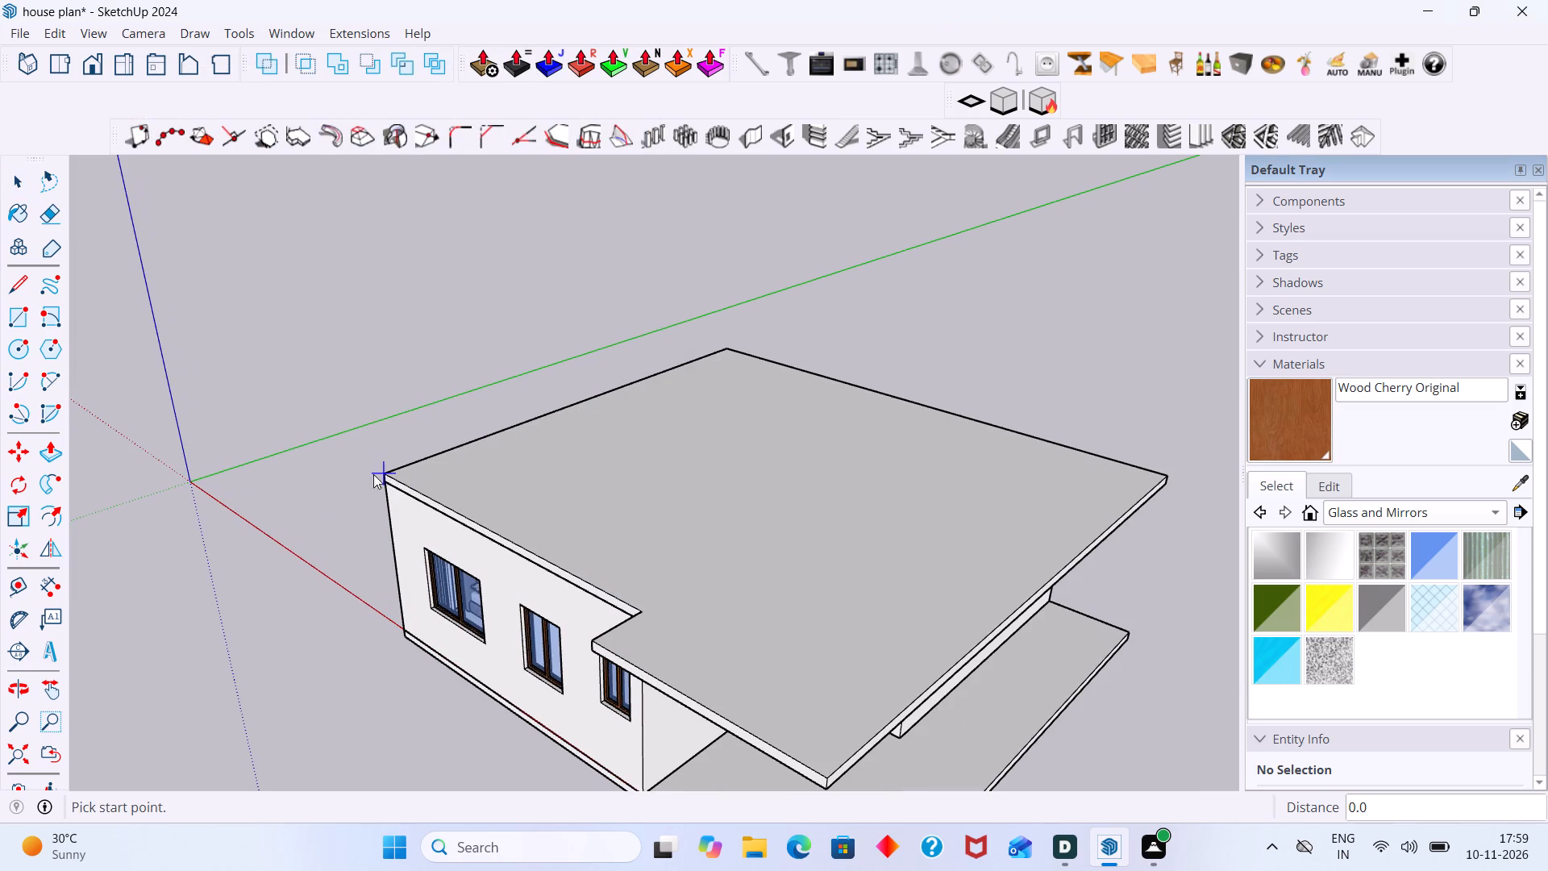
pyautogui.click(383, 473)
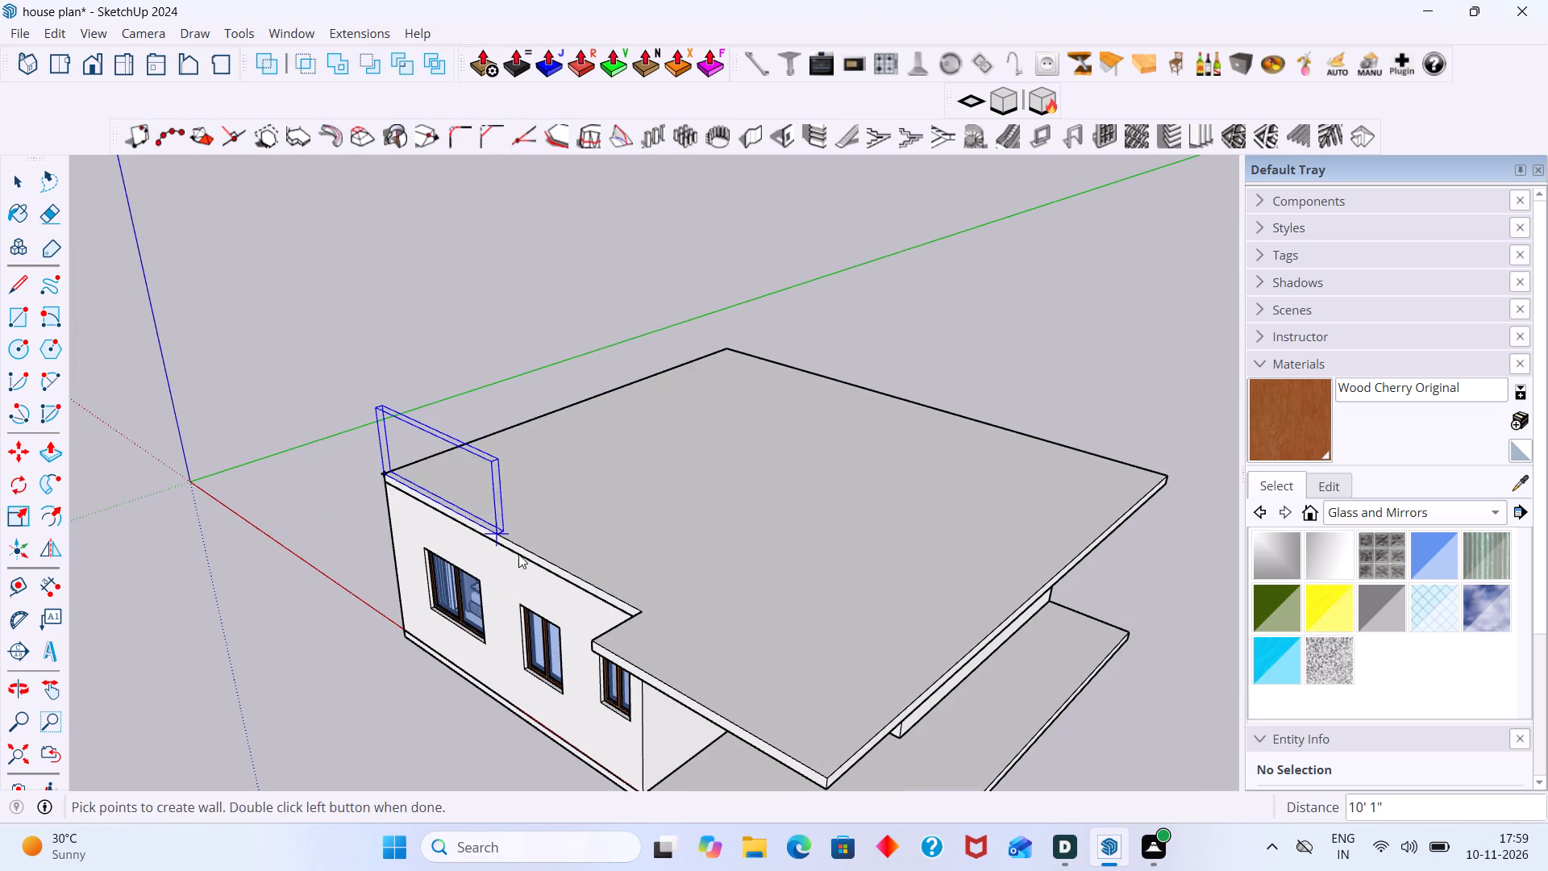
pyautogui.click(639, 611)
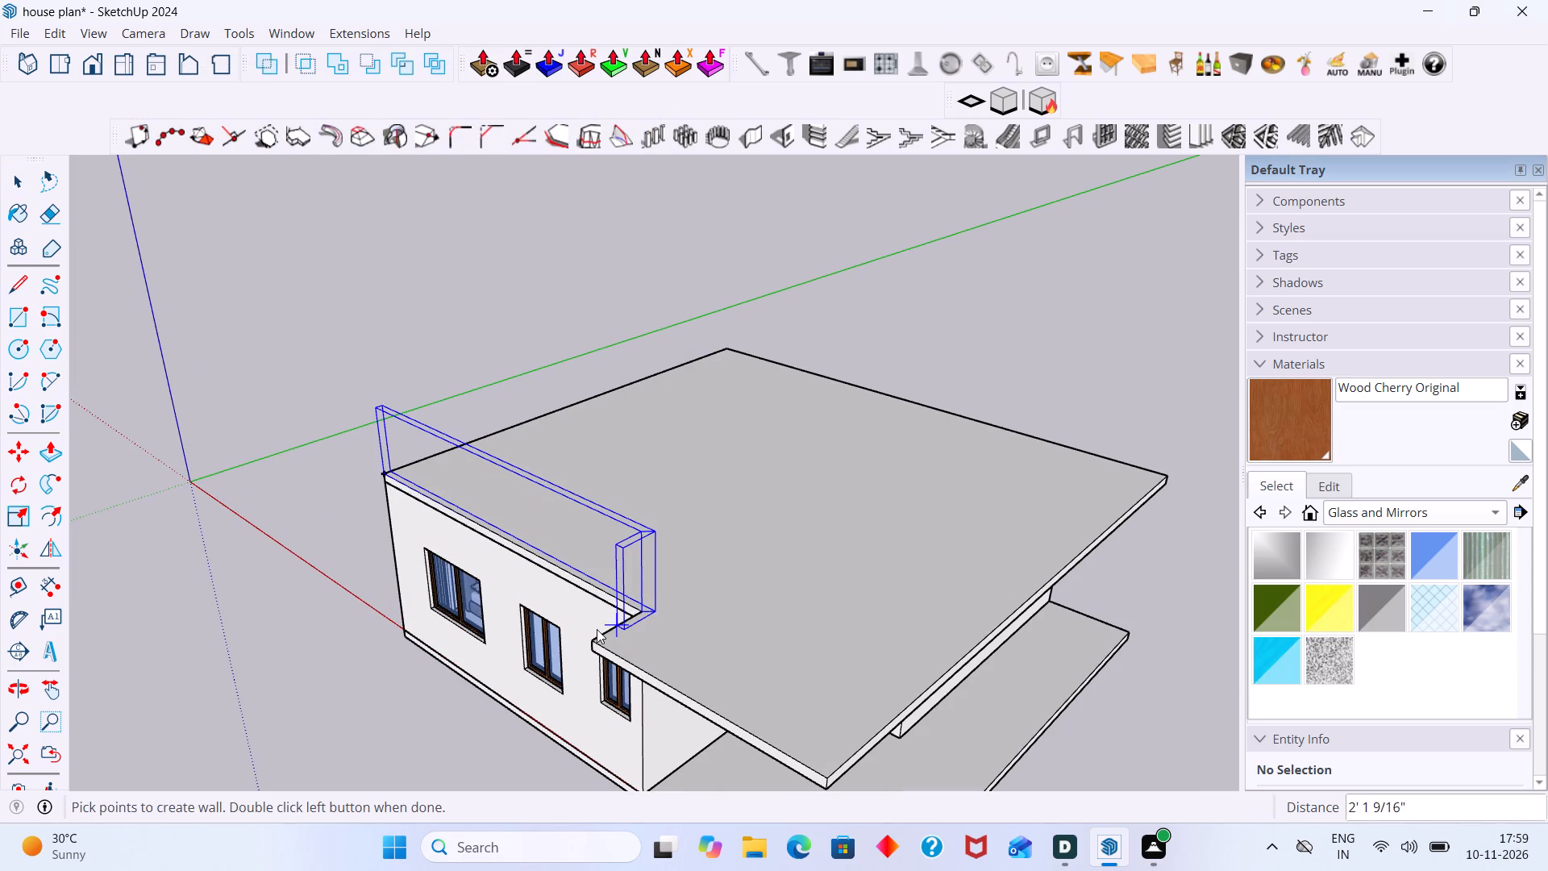
pyautogui.click(593, 638)
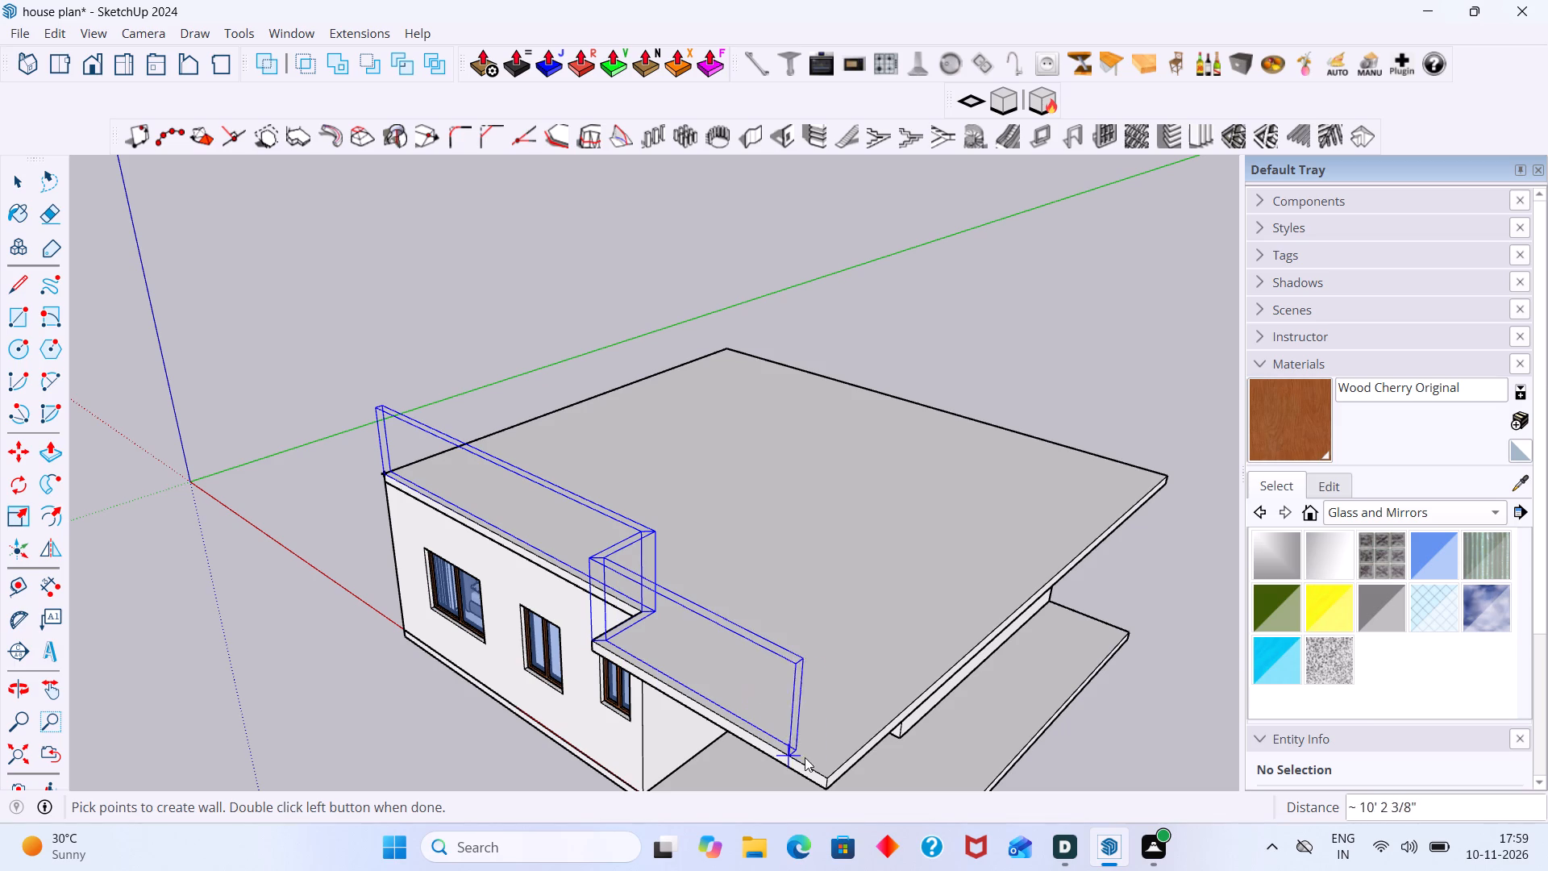
pyautogui.click(832, 774)
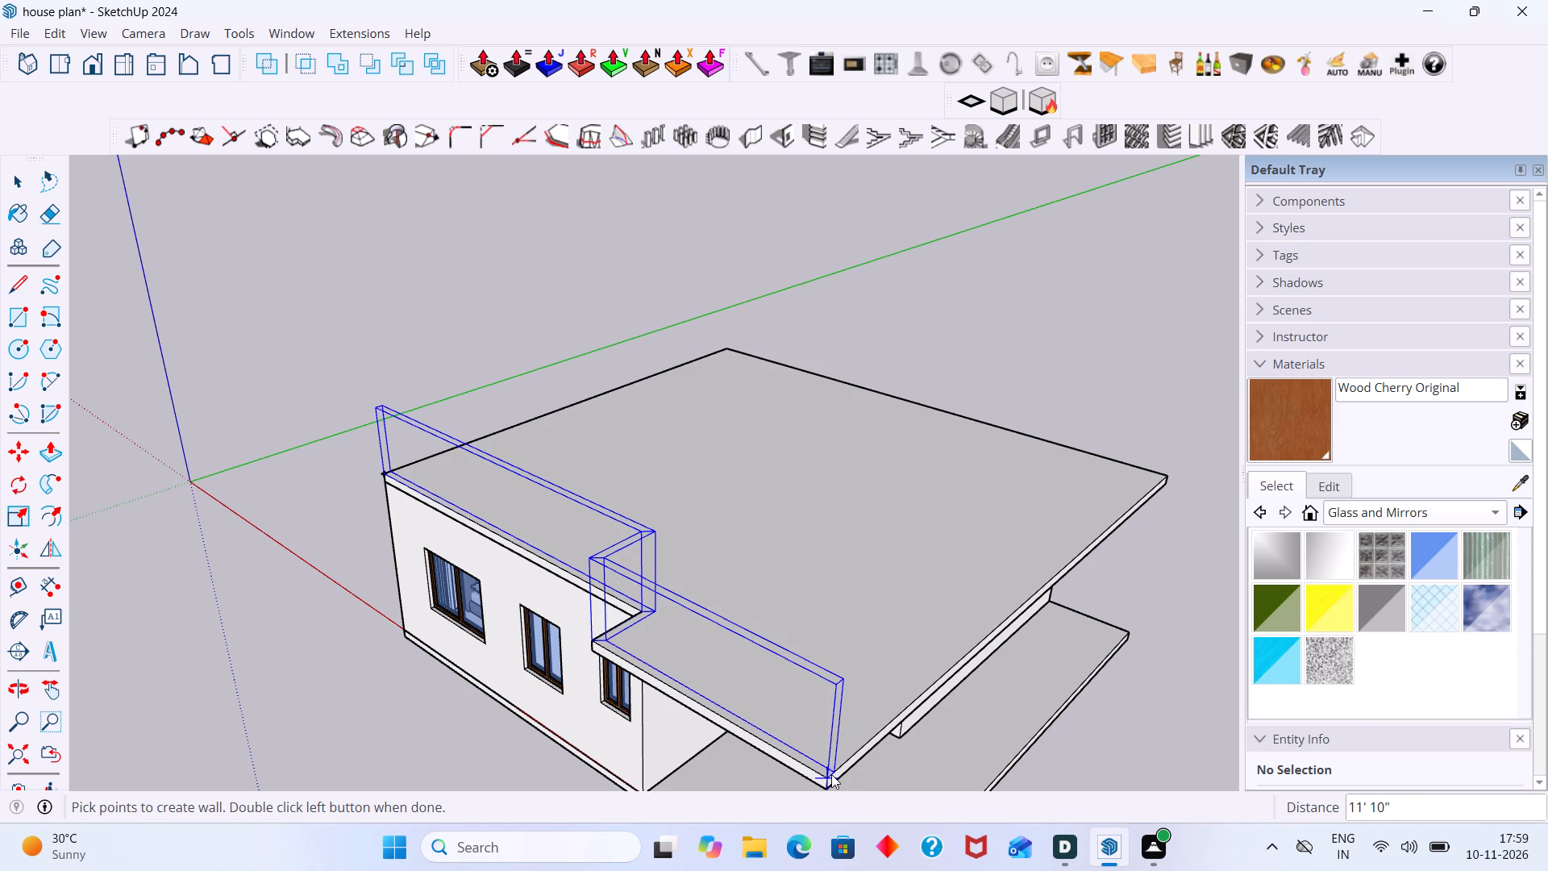
pyautogui.doubleClick(831, 774)
# Examine the new parapet wall and the bare roof edges from around the house.
pyautogui.moveTo(602, 392); pyautogui.dragTo(1295, 378, button='middle')
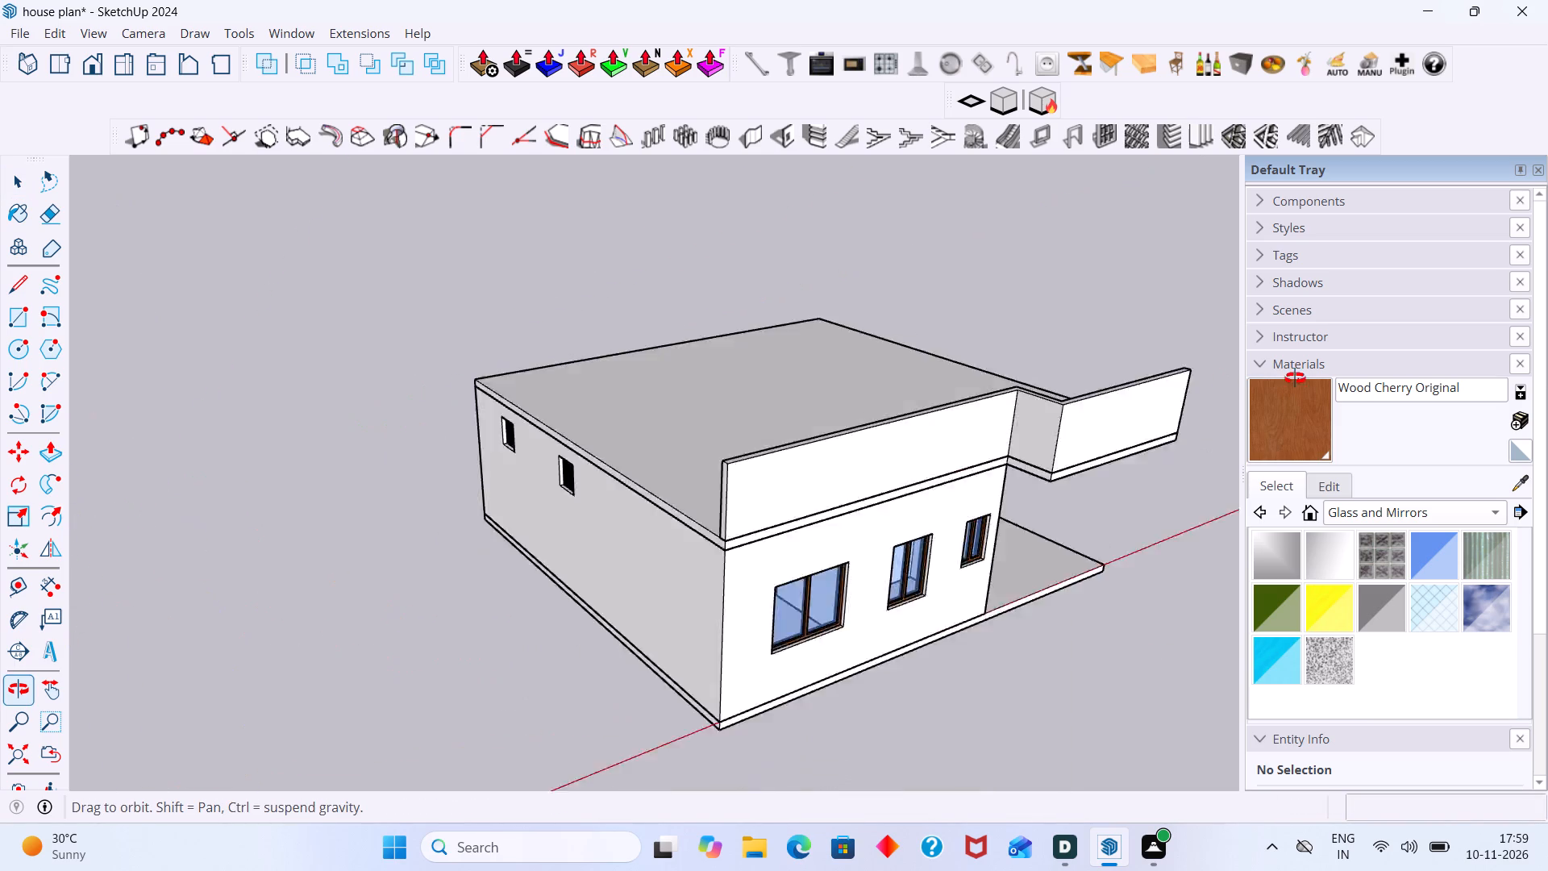
pyautogui.moveTo(1295, 378); pyautogui.dragTo(1367, 381, button='middle')
pyautogui.moveTo(884, 381); pyautogui.dragTo(1350, 484, button='middle')
pyautogui.scroll(6, 1022, 400)
pyautogui.moveTo(947, 352); pyautogui.dragTo(1193, 354, button='middle')
pyautogui.scroll(2, 826, 264)
pyautogui.scroll(-5, 852, 268)
pyautogui.moveTo(860, 247); pyautogui.dragTo(605, 227, button='middle')
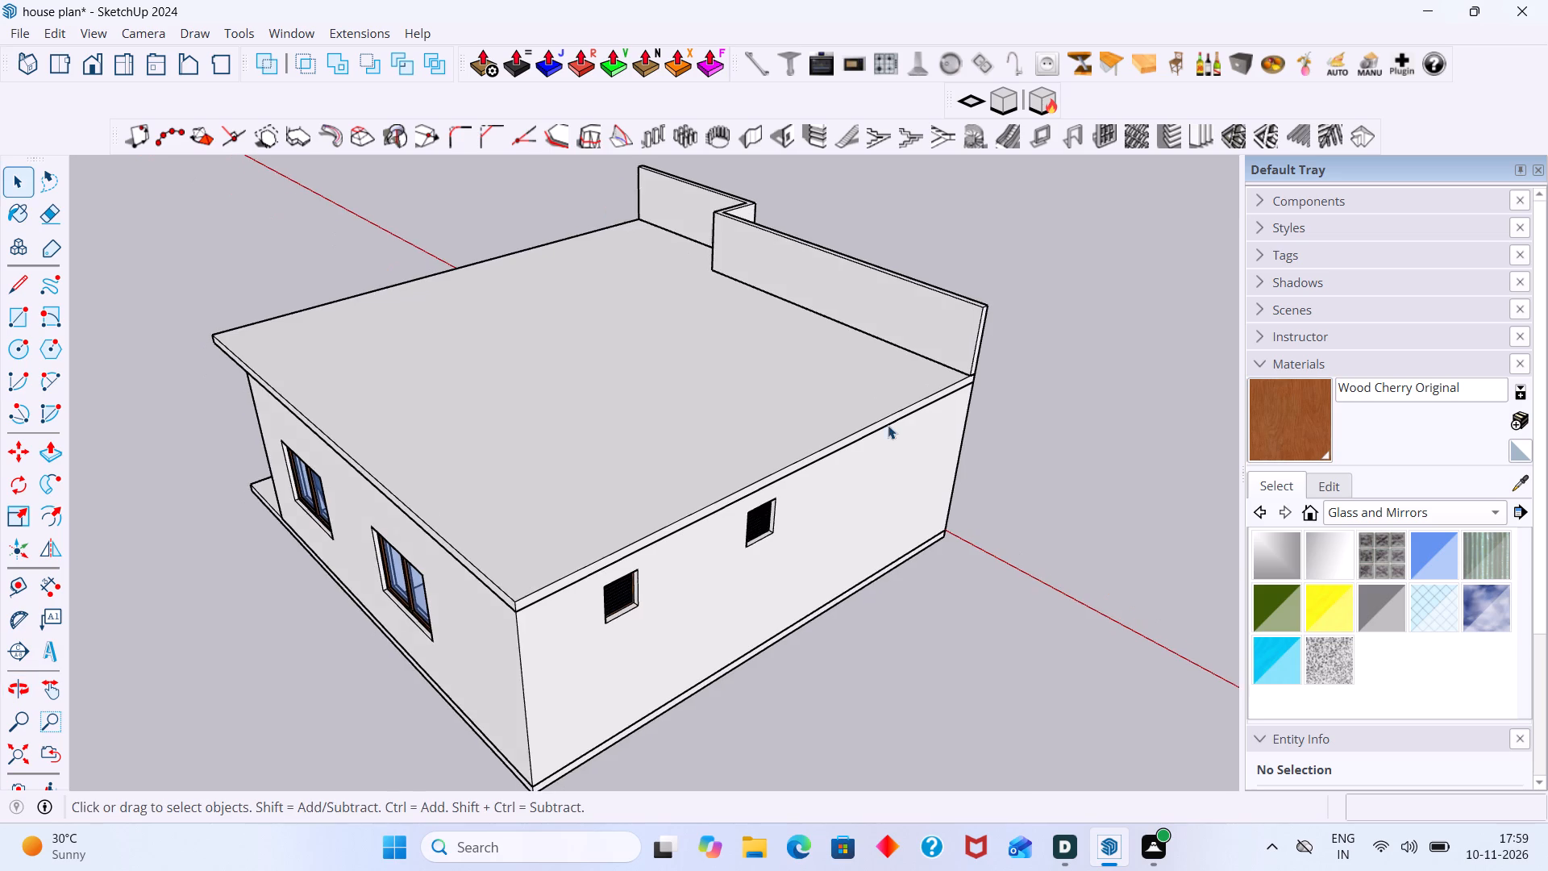
pyautogui.scroll(5, 930, 390)
pyautogui.scroll(3, 968, 319)
pyautogui.scroll(-7, 978, 315)
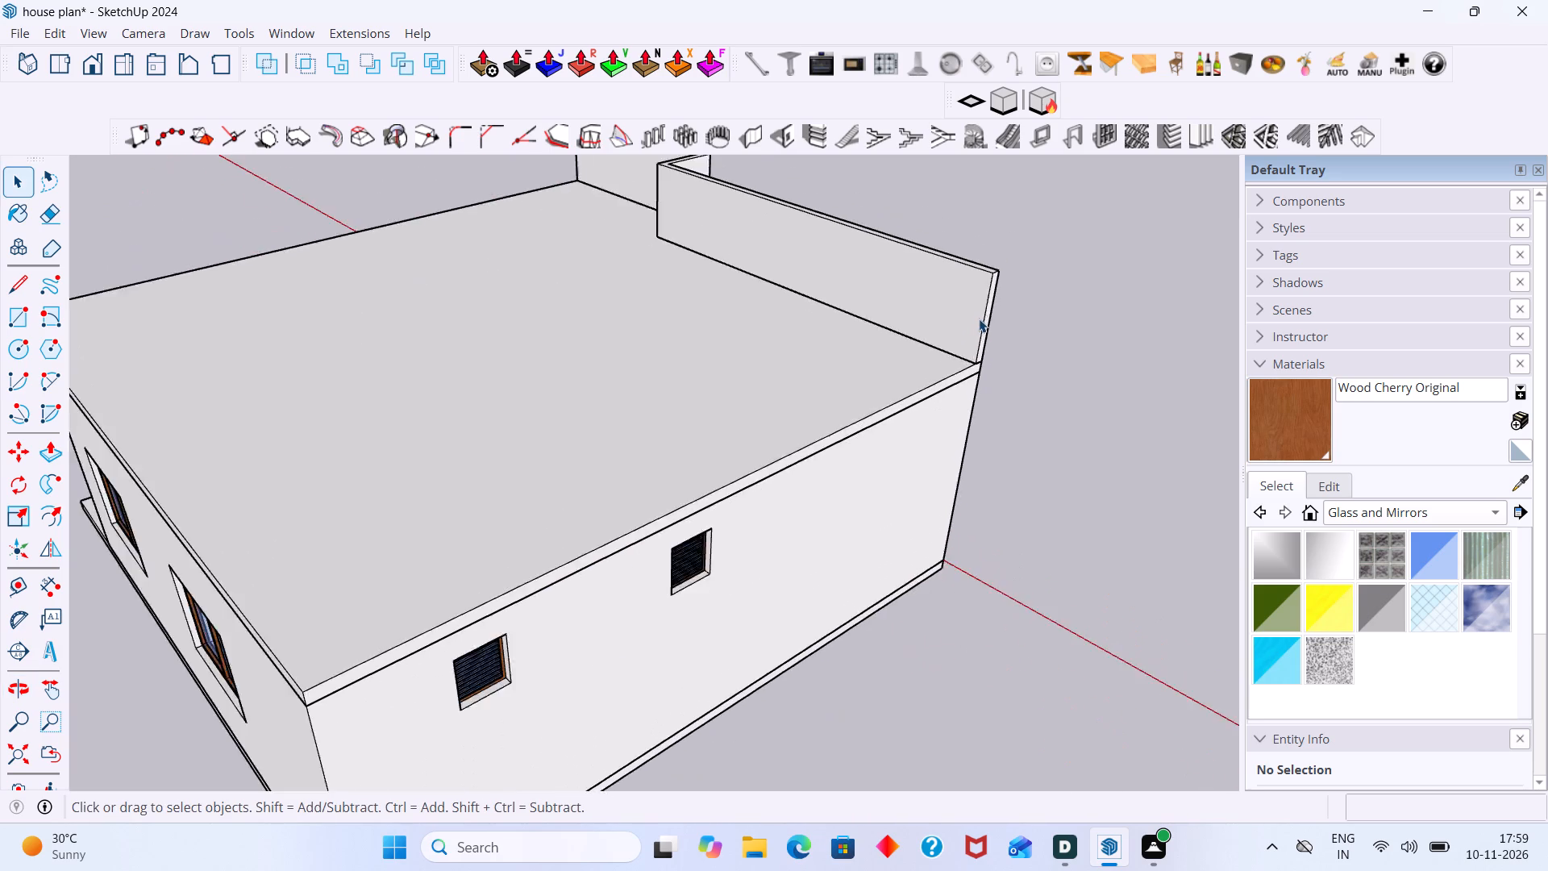
pyautogui.scroll(-11, 979, 319)
pyautogui.moveTo(890, 340); pyautogui.dragTo(1183, 381, button='middle')
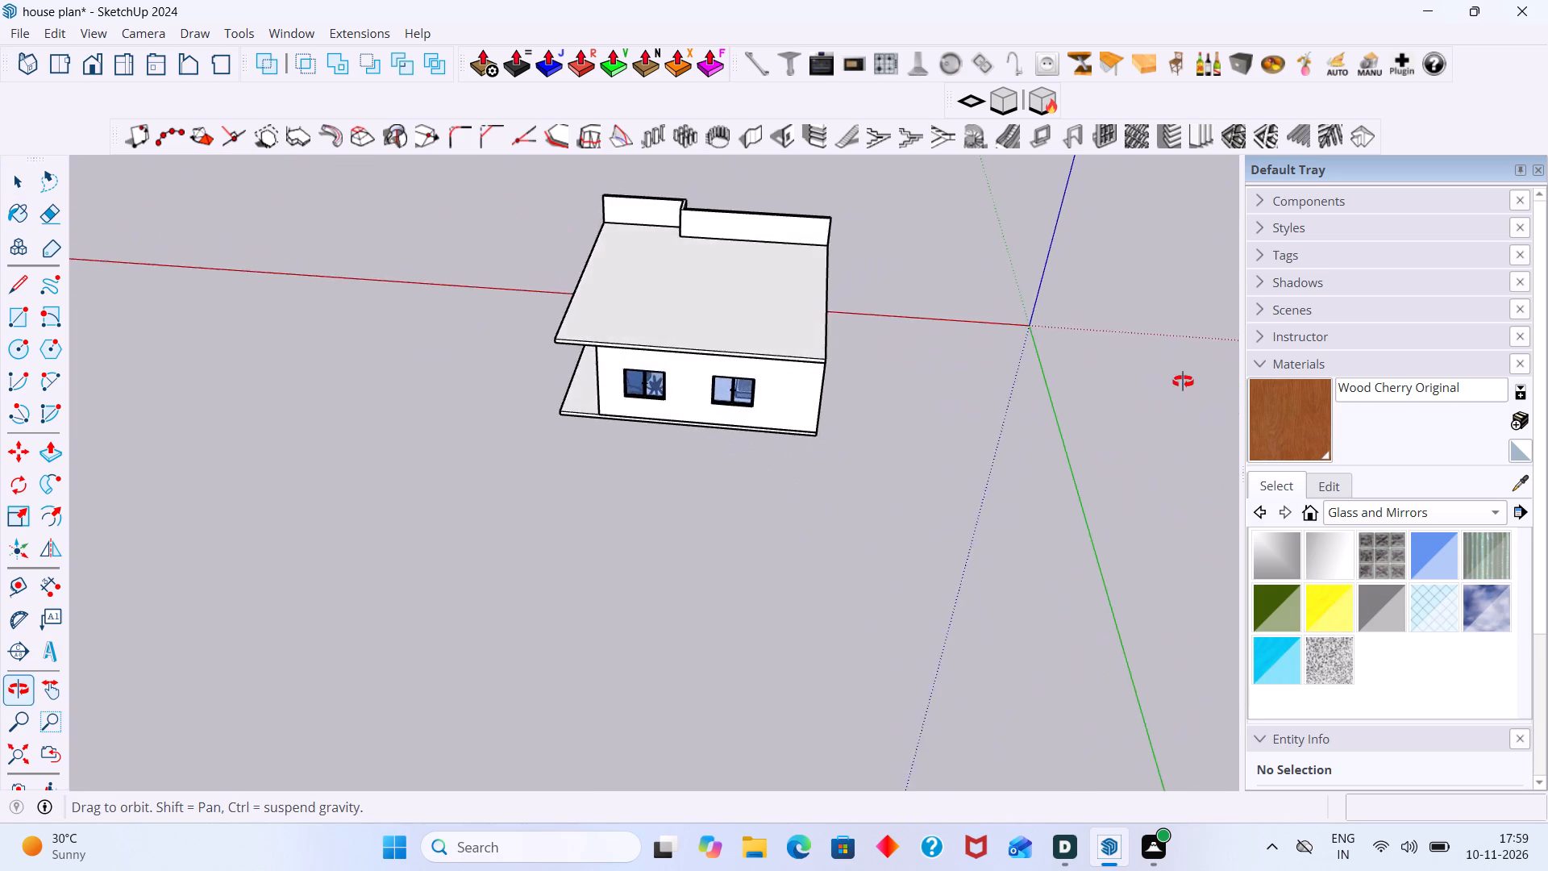
pyautogui.moveTo(1183, 381); pyautogui.dragTo(831, 340, button='middle')
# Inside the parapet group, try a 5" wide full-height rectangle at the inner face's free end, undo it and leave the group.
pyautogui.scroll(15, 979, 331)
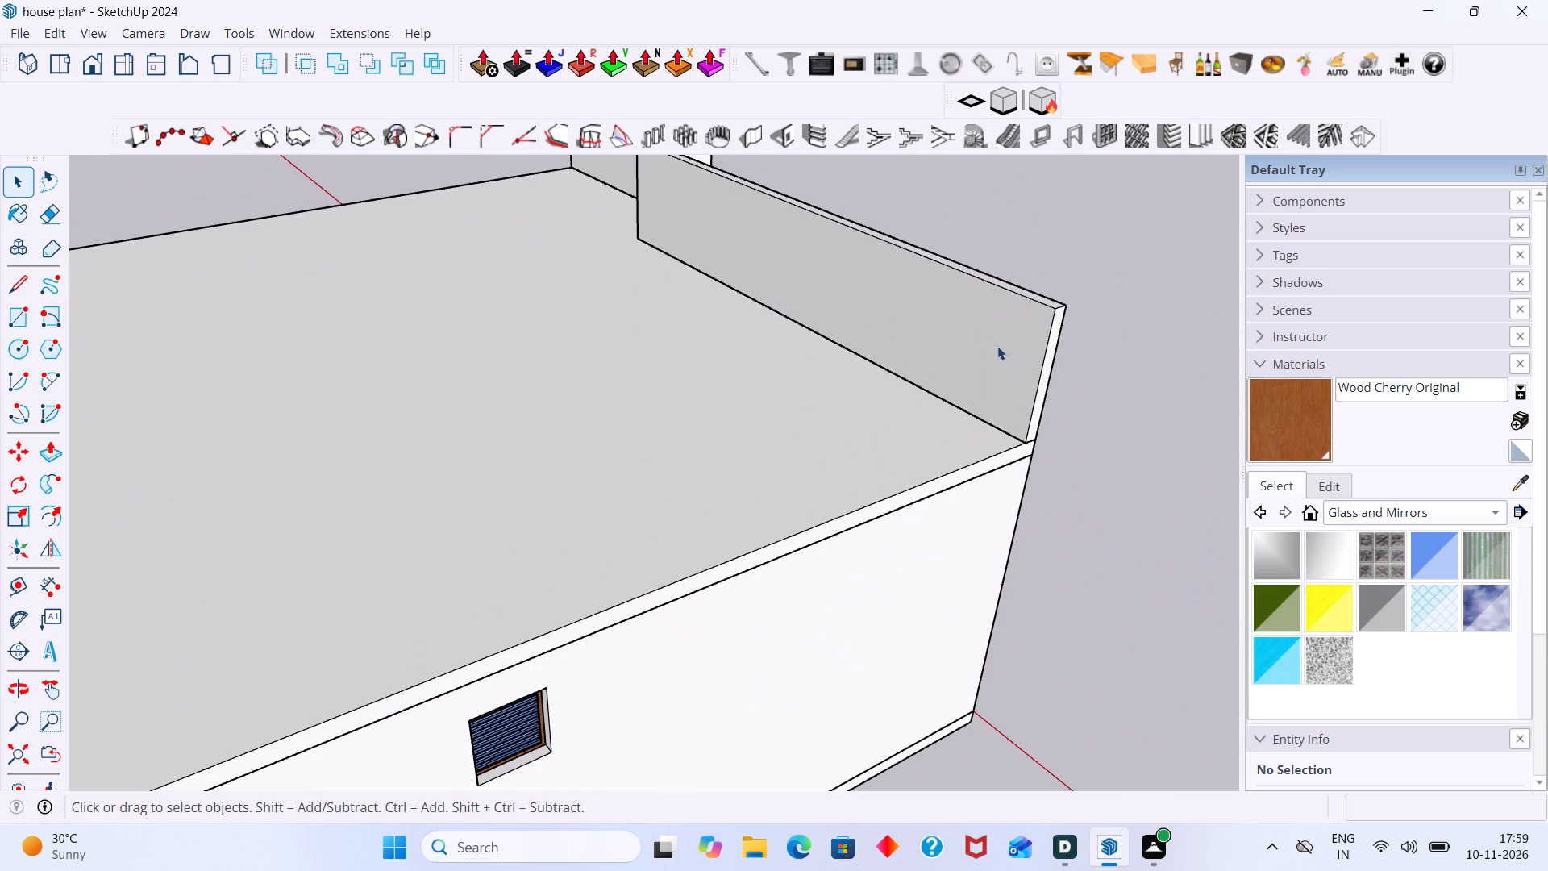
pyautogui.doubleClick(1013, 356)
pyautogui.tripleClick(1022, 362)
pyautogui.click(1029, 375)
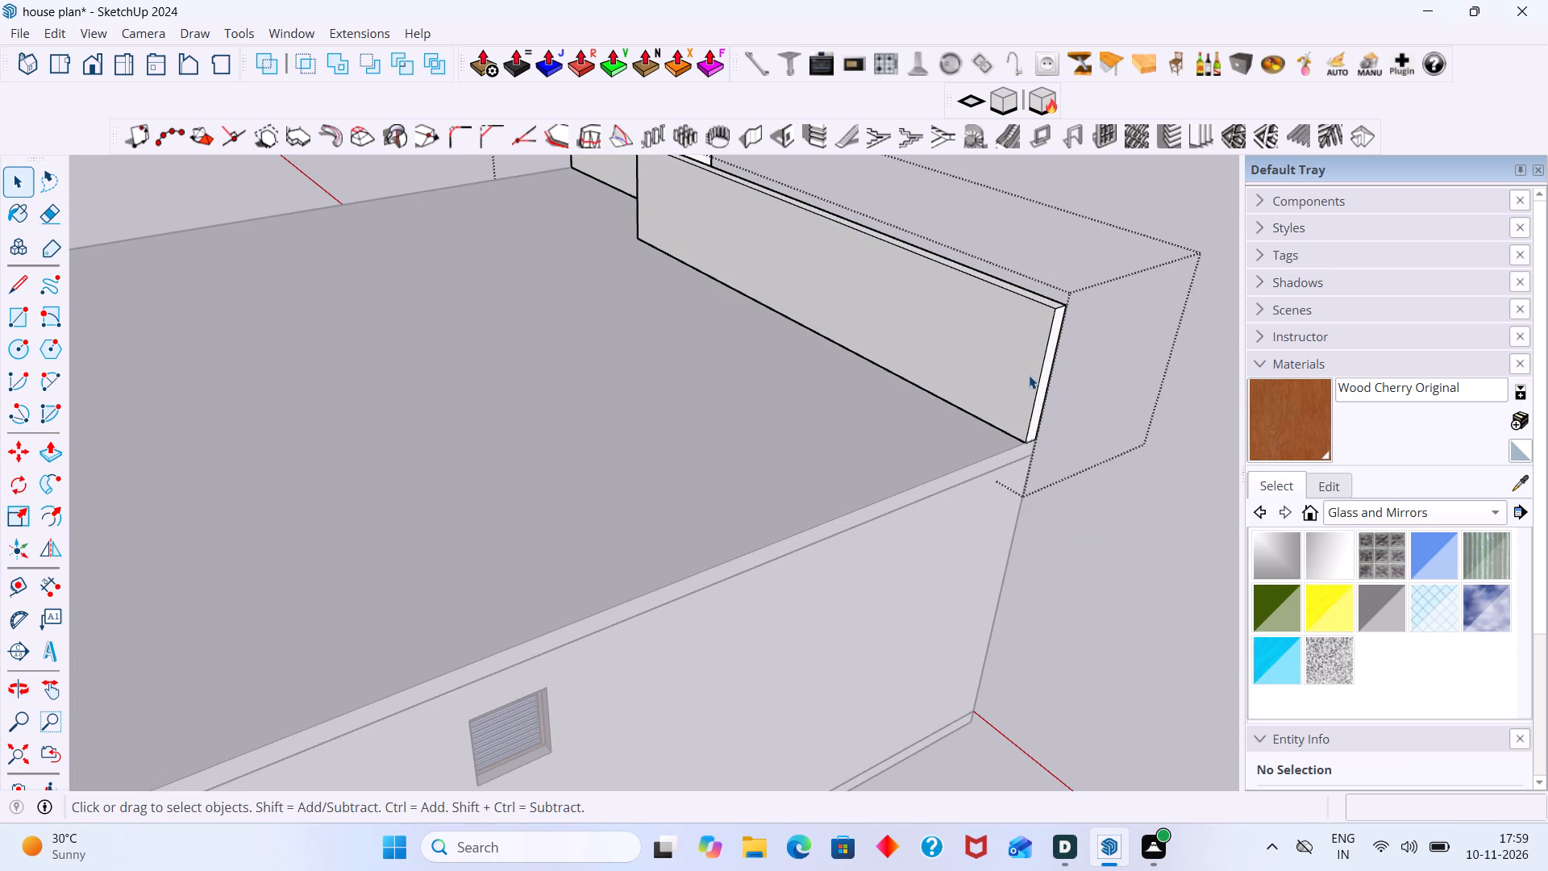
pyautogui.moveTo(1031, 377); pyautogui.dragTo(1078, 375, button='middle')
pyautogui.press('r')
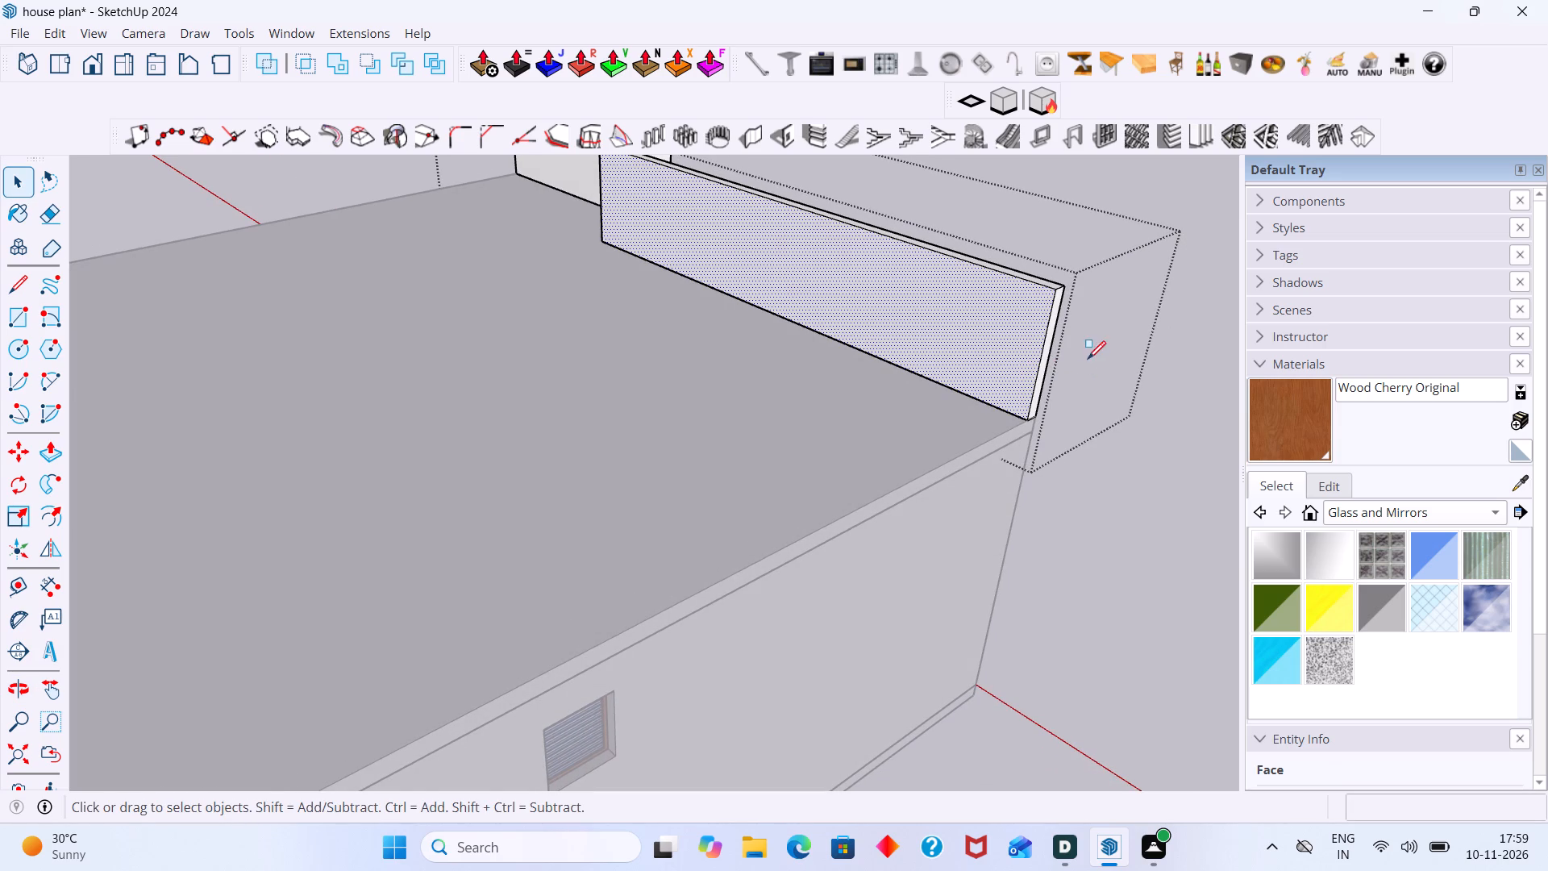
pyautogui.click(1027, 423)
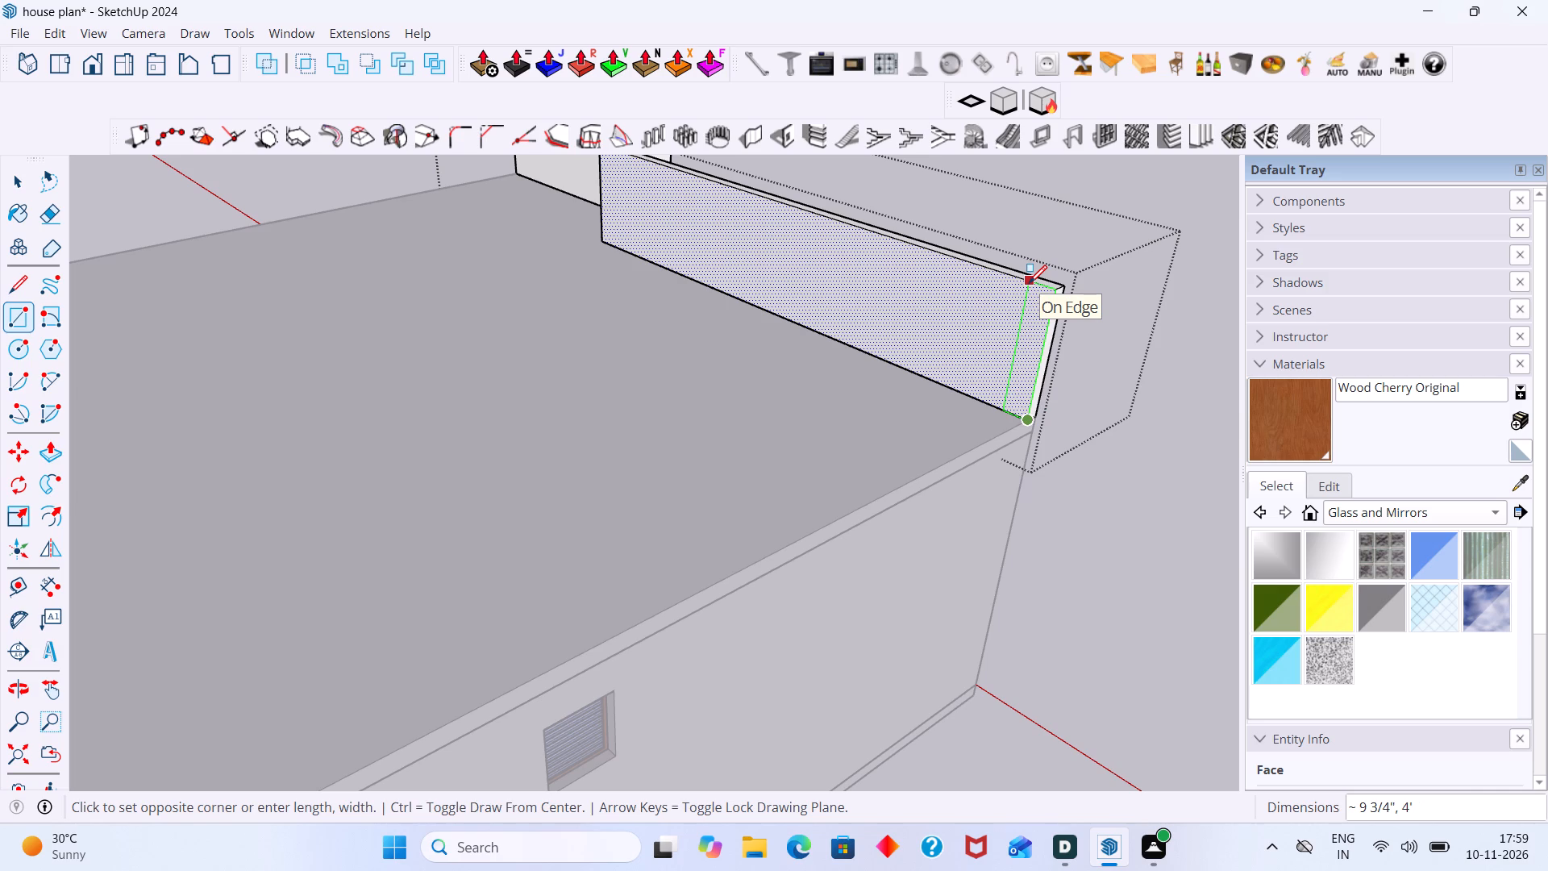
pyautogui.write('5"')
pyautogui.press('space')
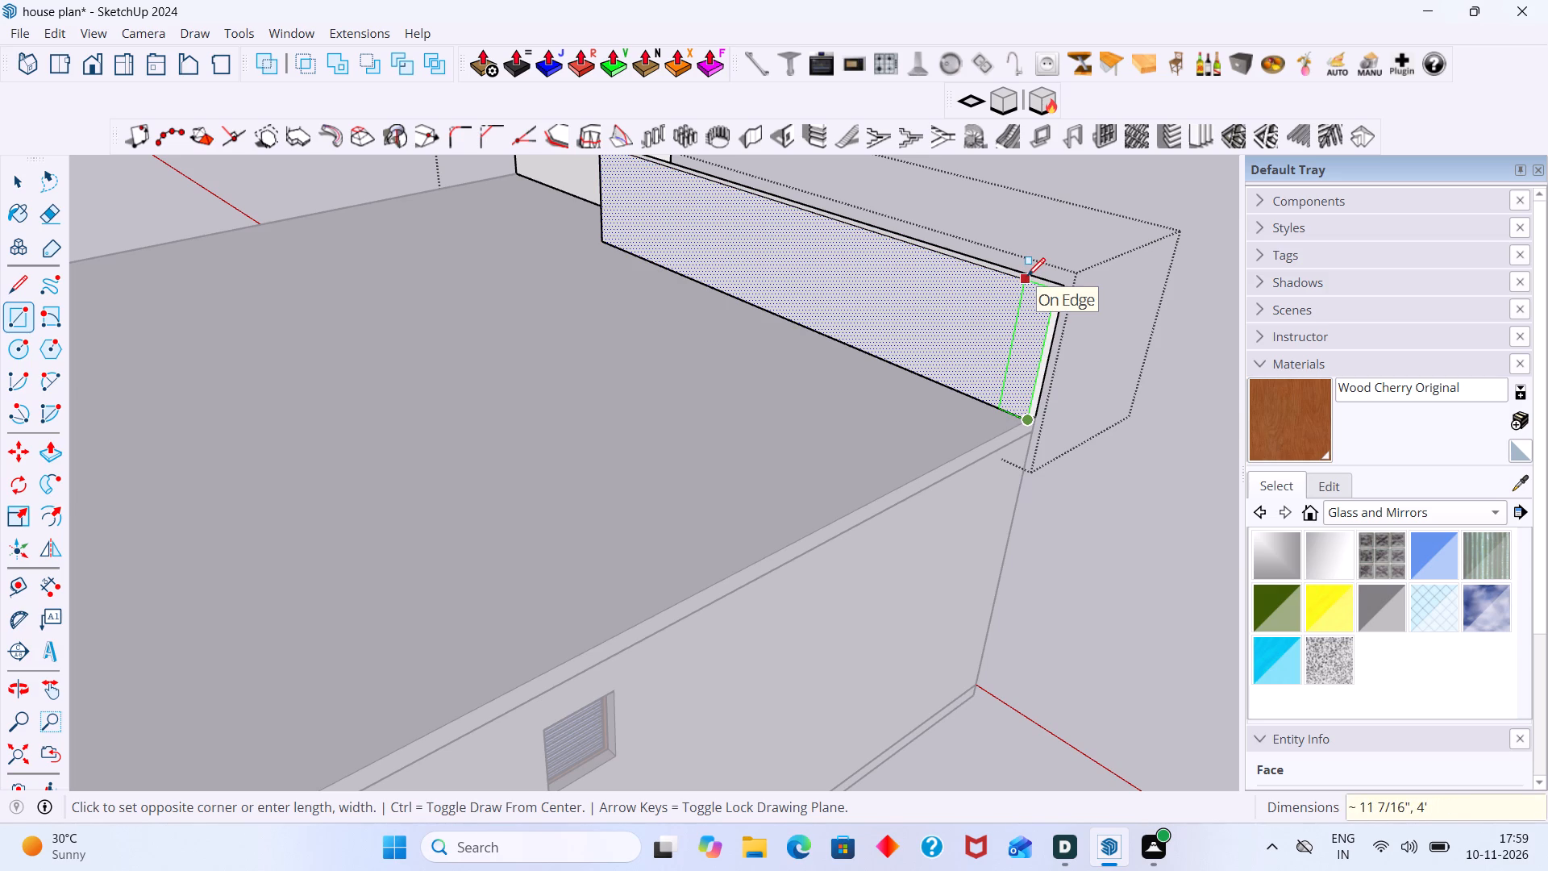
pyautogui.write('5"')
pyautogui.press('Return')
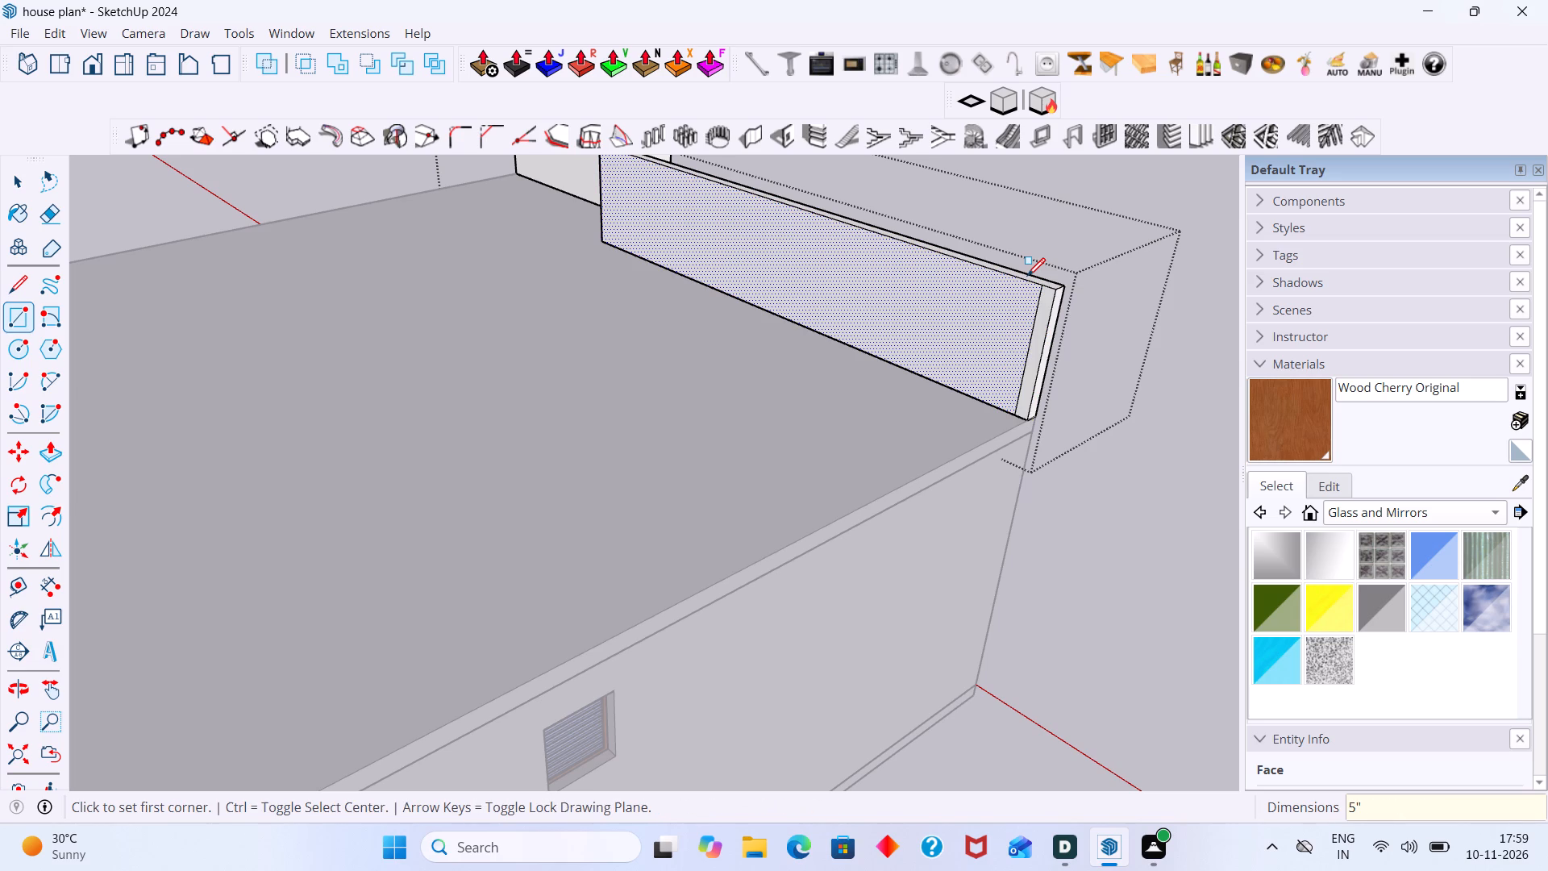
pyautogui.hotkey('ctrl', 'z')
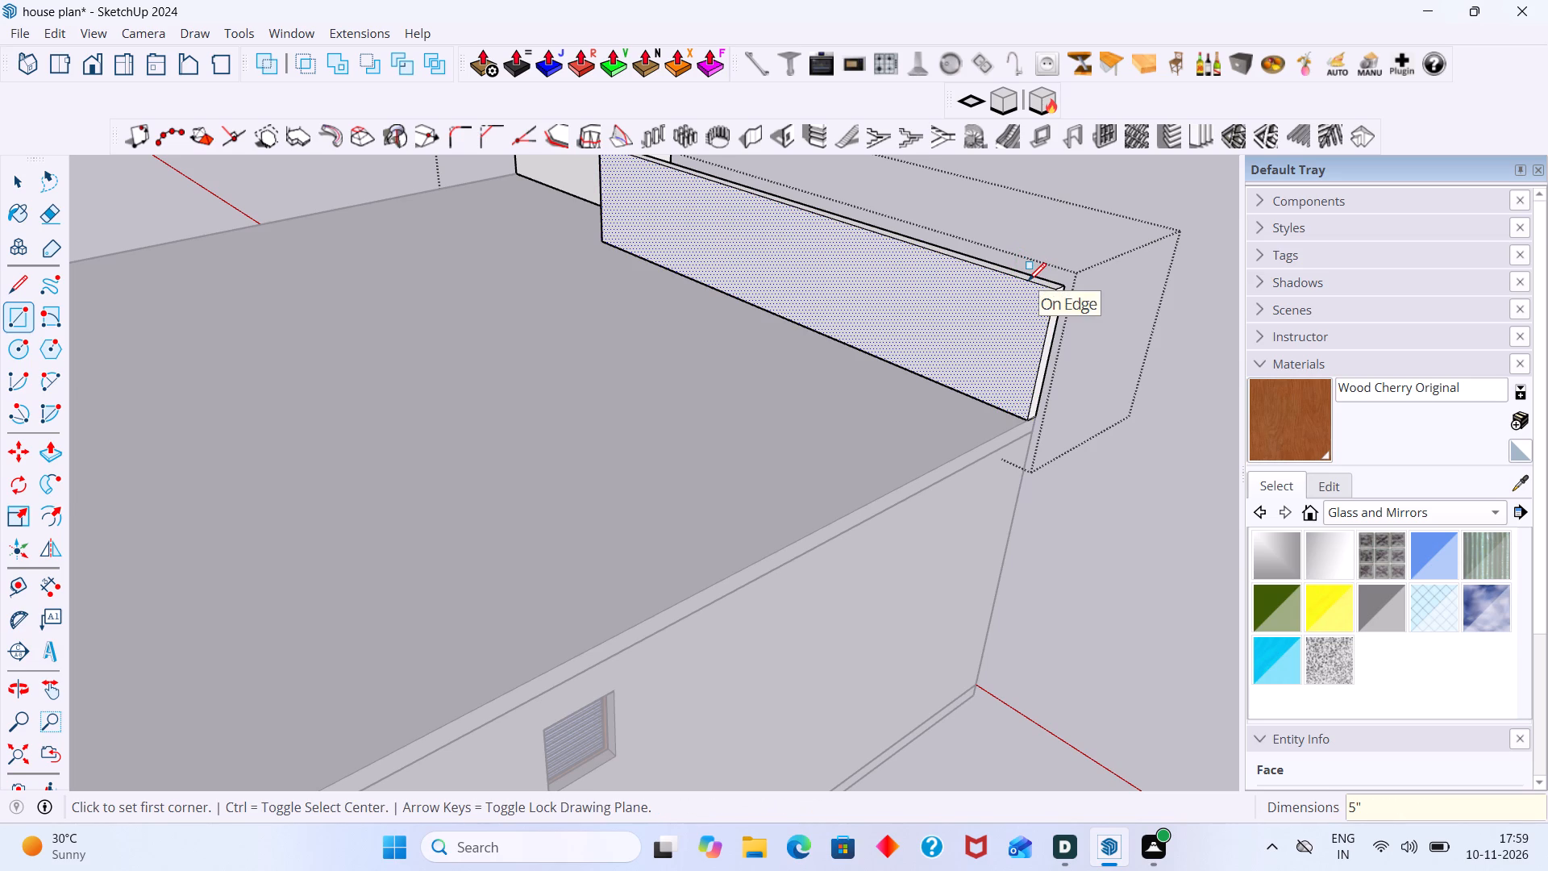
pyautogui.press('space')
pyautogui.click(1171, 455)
# Inside the parapet group, draw a 5" wide full-height rectangle on the inner face at the wall's free end.
pyautogui.scroll(3, 1030, 377)
pyautogui.doubleClick(1029, 376)
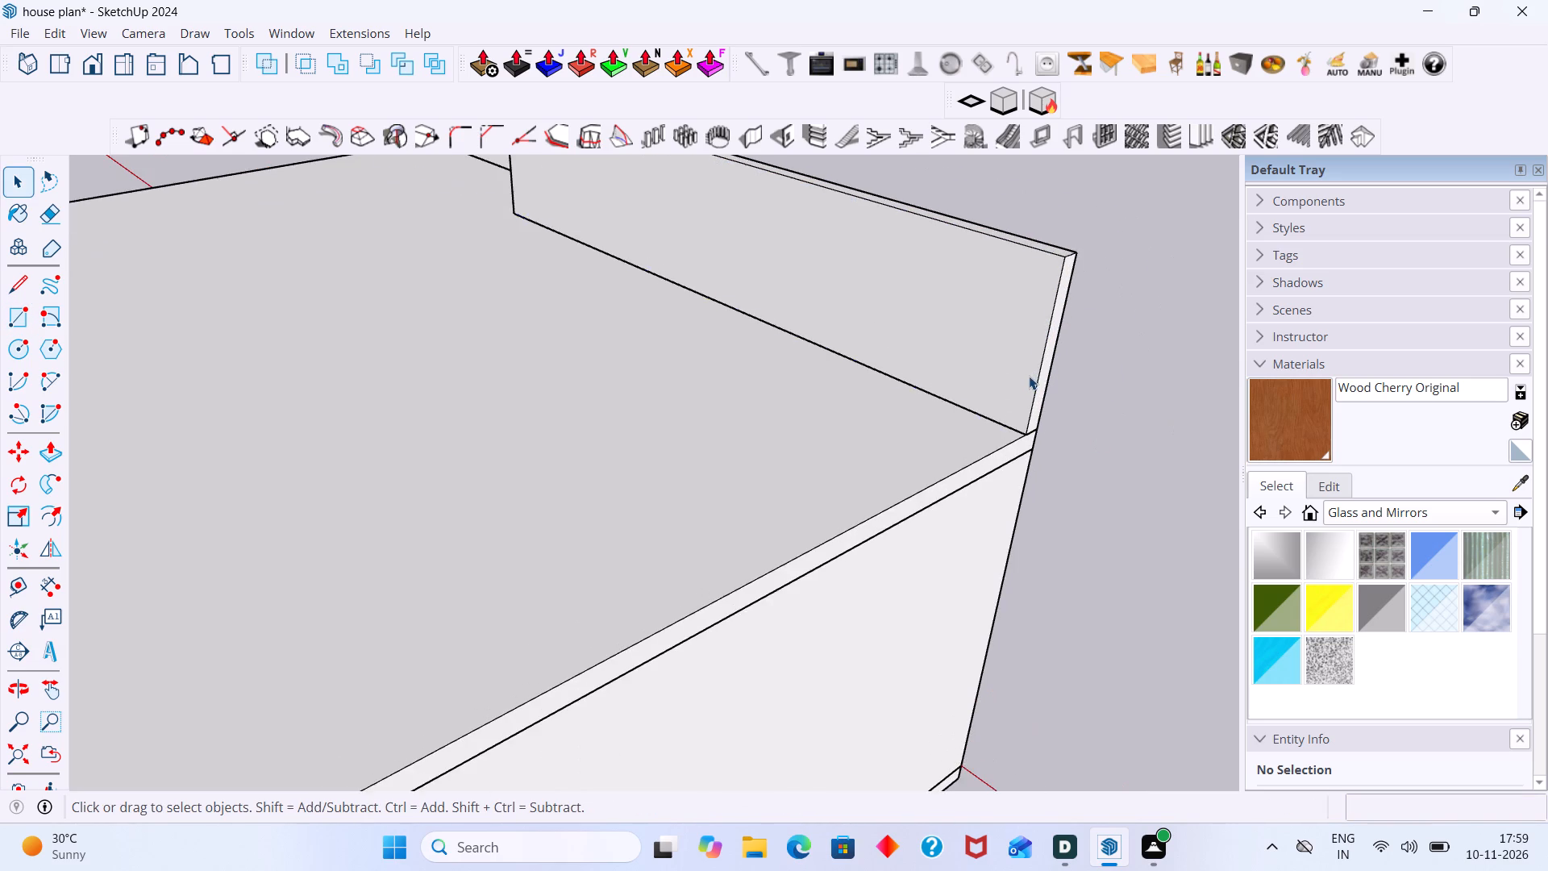
pyautogui.scroll(2, 1029, 376)
pyautogui.click(1027, 376)
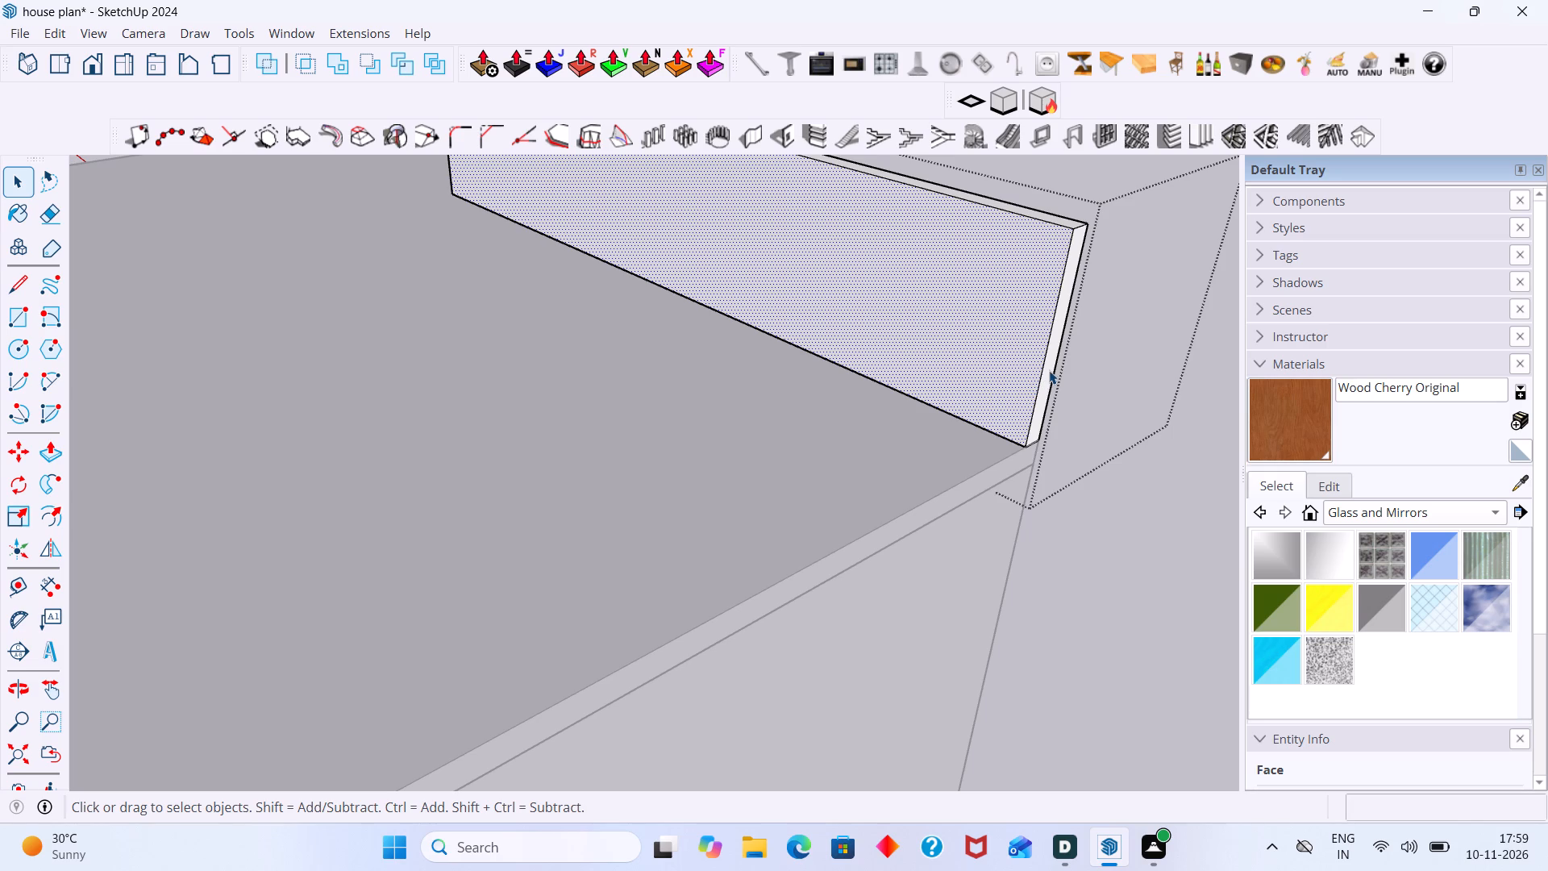
pyautogui.press('r')
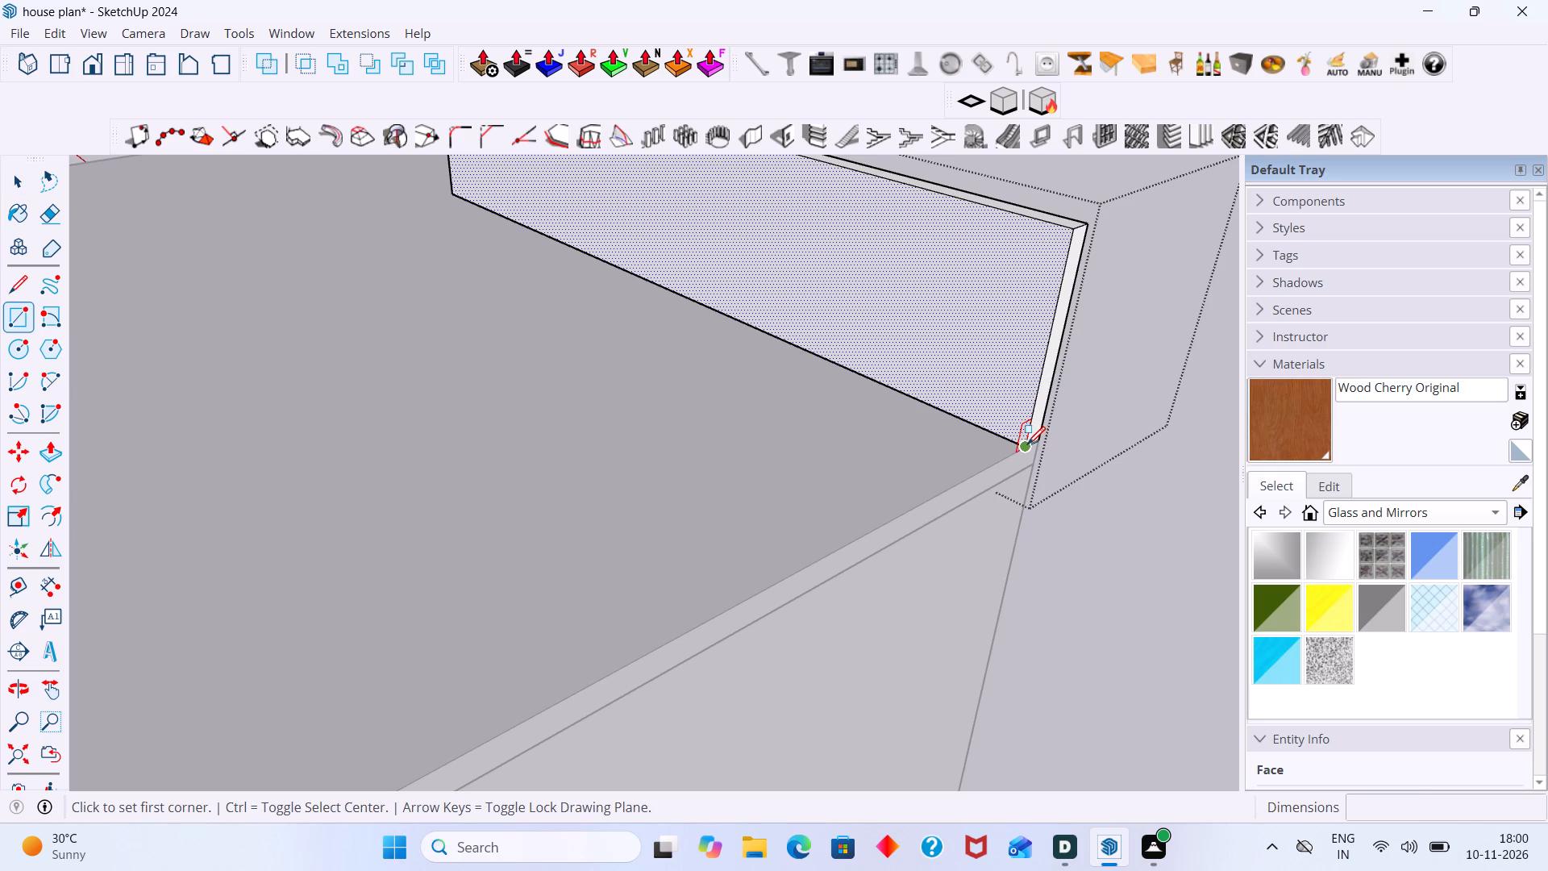
pyautogui.click(1027, 444)
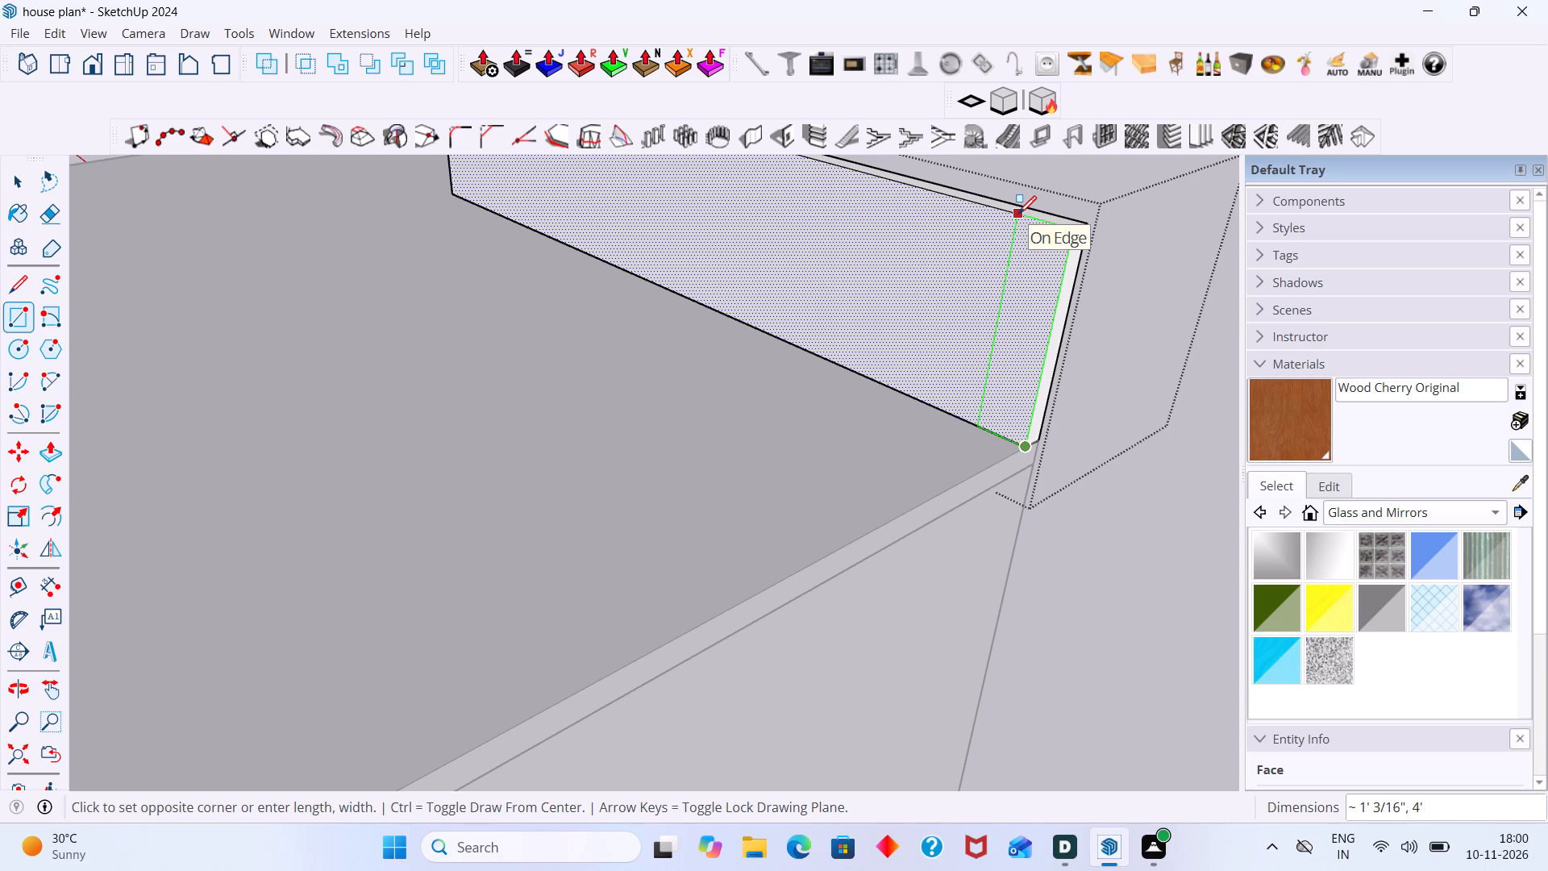
pyautogui.write('5"')
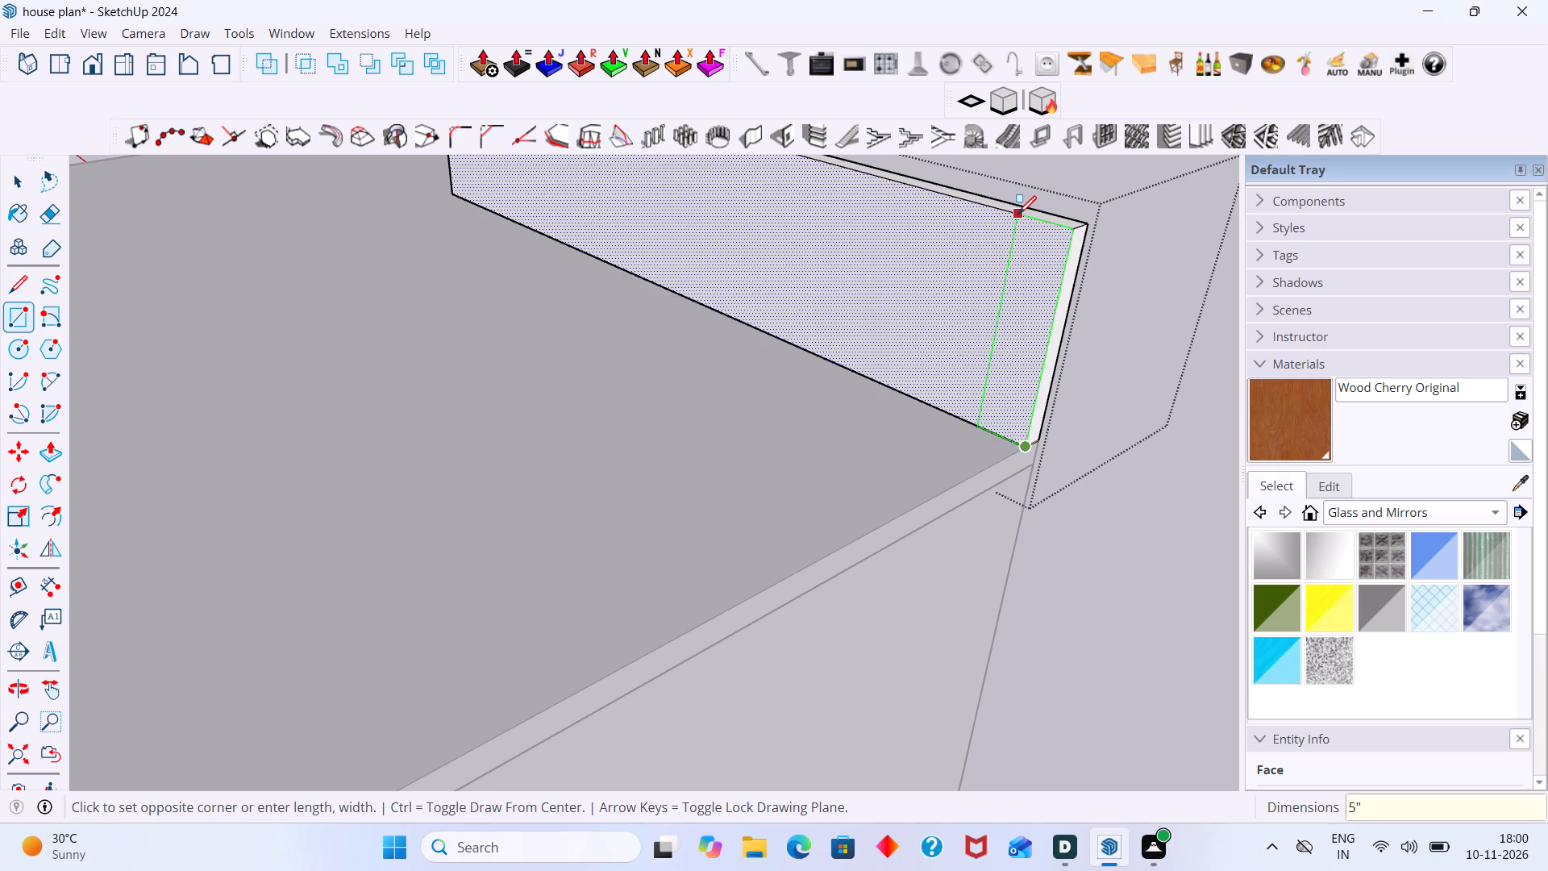
pyautogui.press('Return')
pyautogui.press('space')
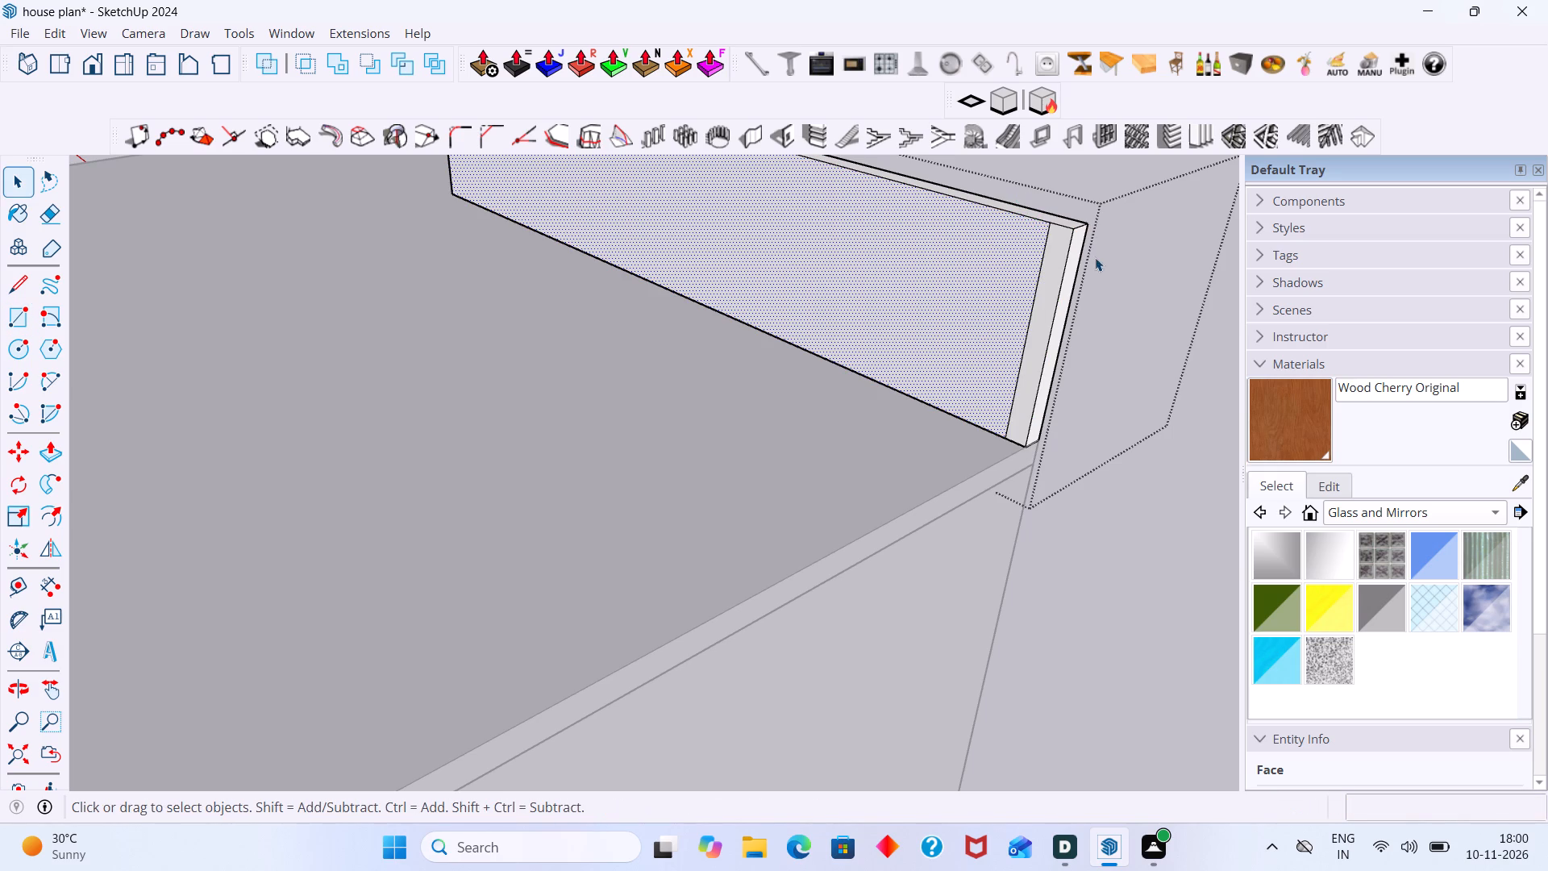
# Push/Pull the 5" strip 29' 7" along the roof edge to the opposite roof corner and leave the group.
pyautogui.click(1052, 285)
pyautogui.press('p')
pyautogui.click(1052, 285)
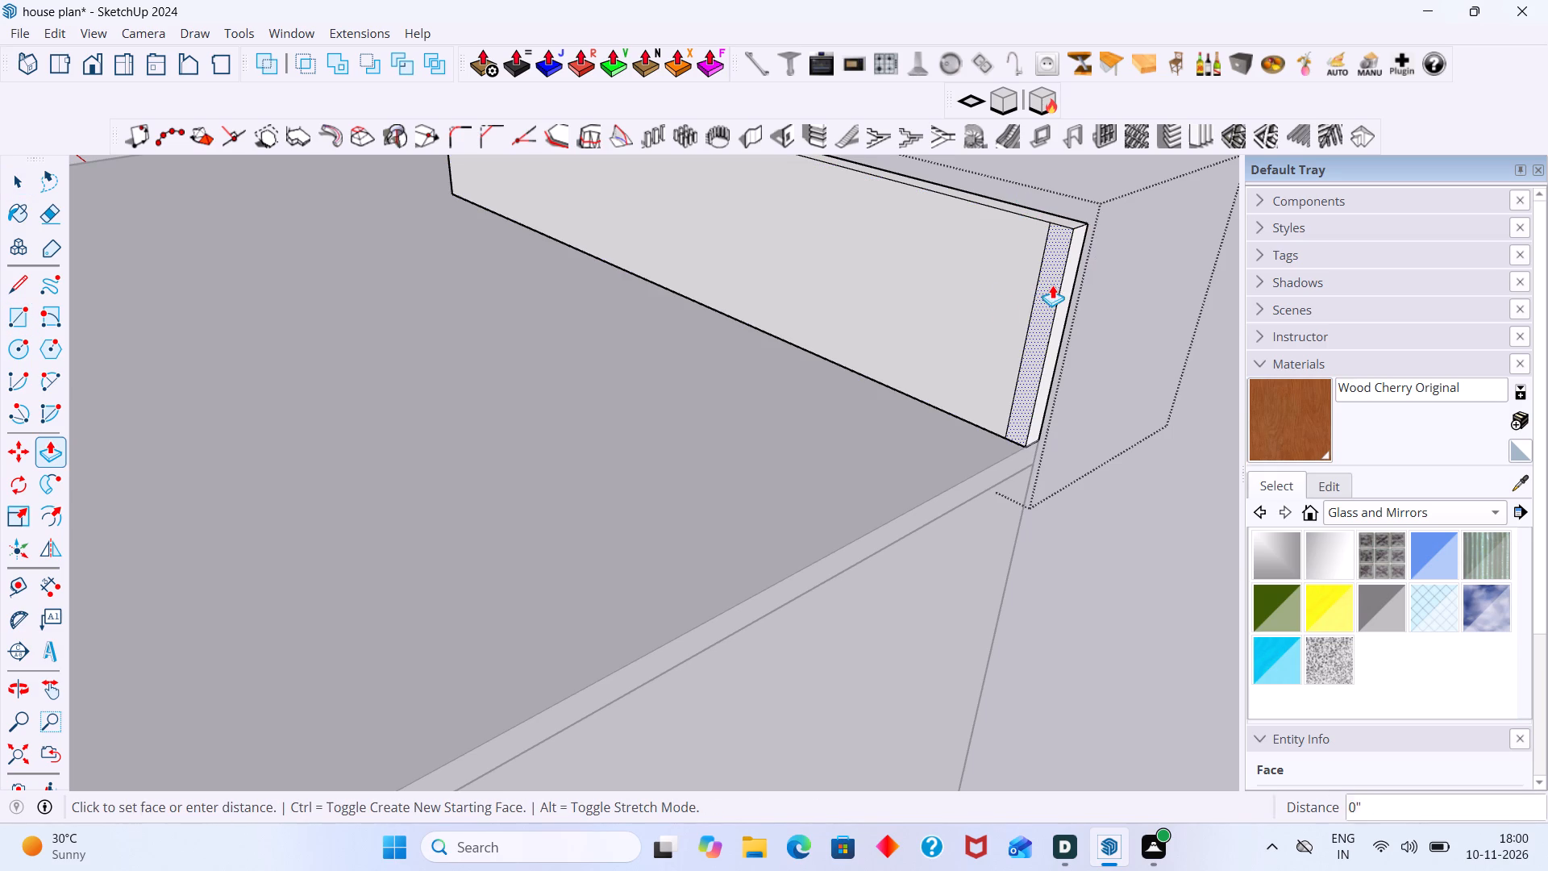
pyautogui.scroll(-18, 839, 337)
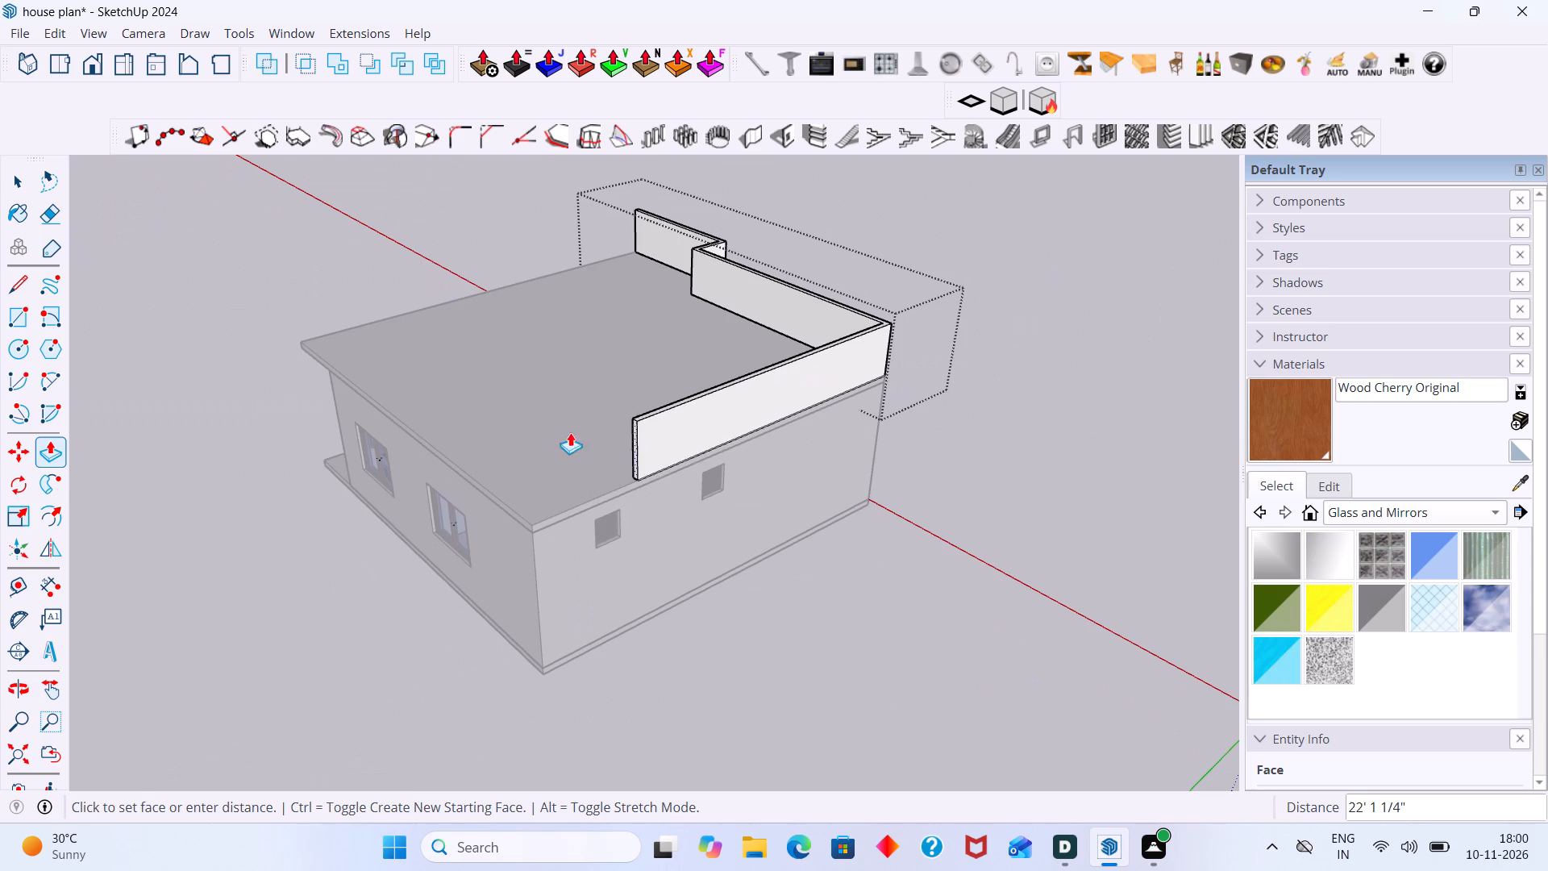
pyautogui.scroll(7, 536, 483)
pyautogui.scroll(4, 543, 572)
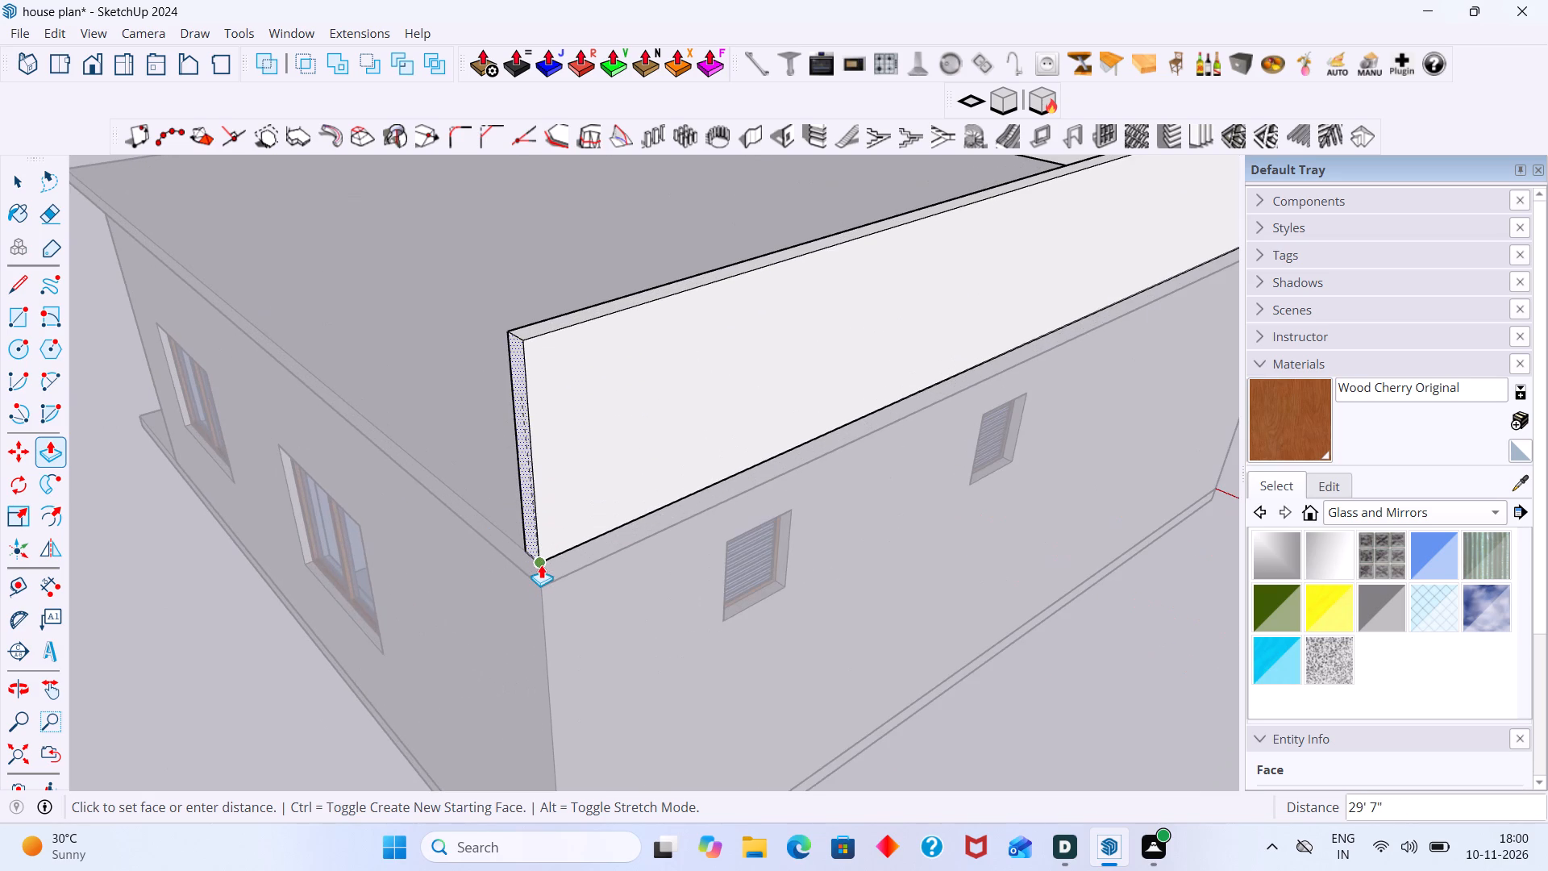
pyautogui.click(542, 556)
pyautogui.scroll(-10, 571, 543)
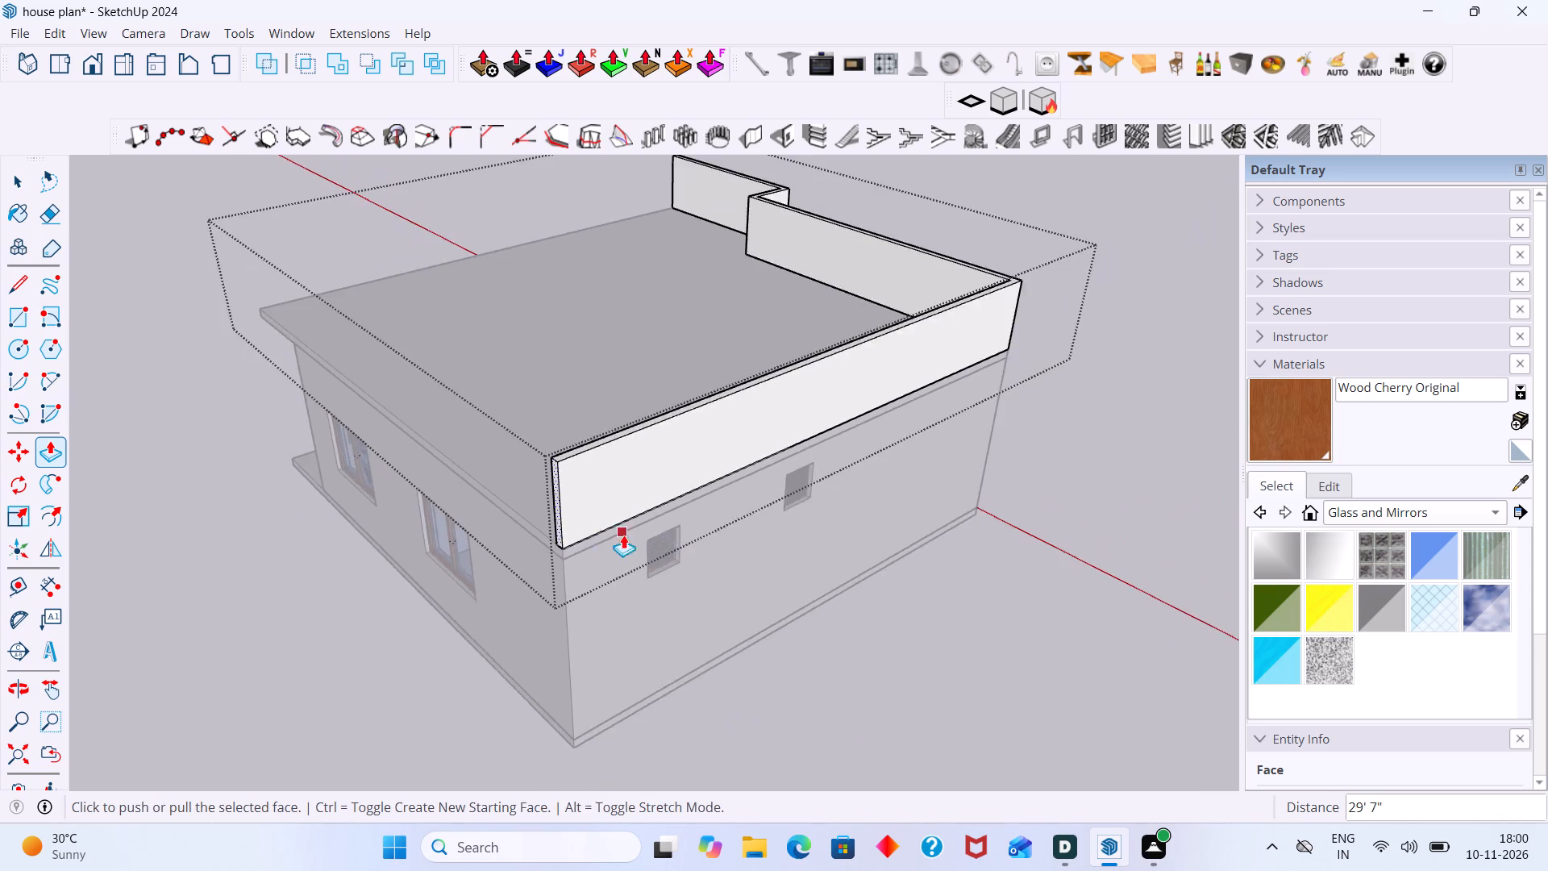
pyautogui.moveTo(660, 532); pyautogui.dragTo(862, 565, button='middle')
pyautogui.press('space')
pyautogui.click(1029, 544)
# Inside the parapet group, draw a 5" wide, 4' high rectangle on the long wall's inner face at its remaining free end.
pyautogui.scroll(4, 905, 117)
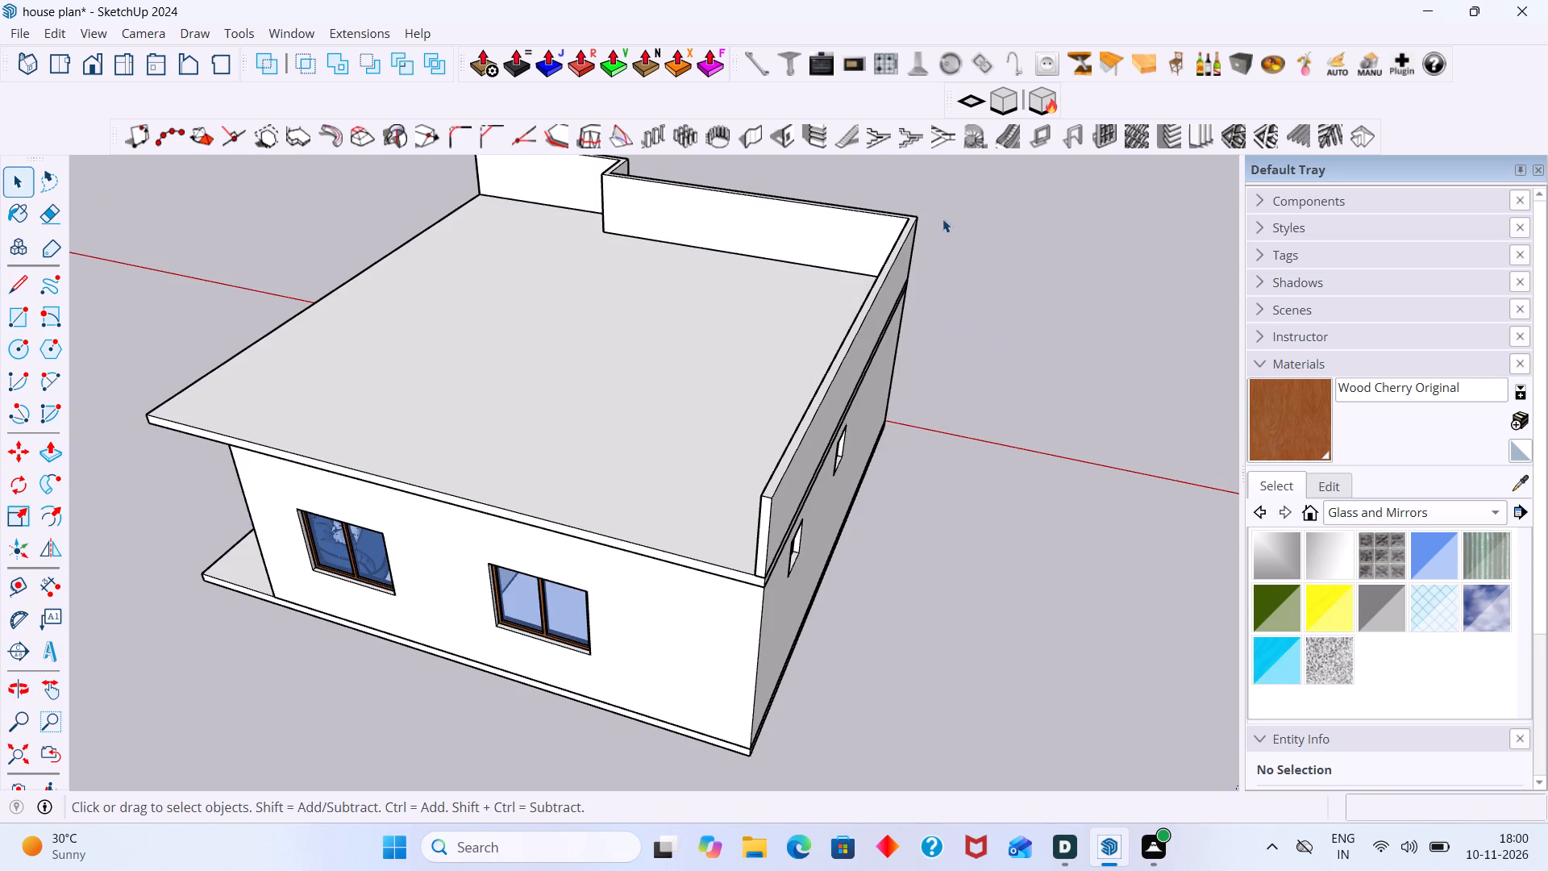
pyautogui.scroll(13, 943, 219)
pyautogui.scroll(-6, 896, 268)
pyautogui.moveTo(927, 281); pyautogui.dragTo(883, 293, button='middle')
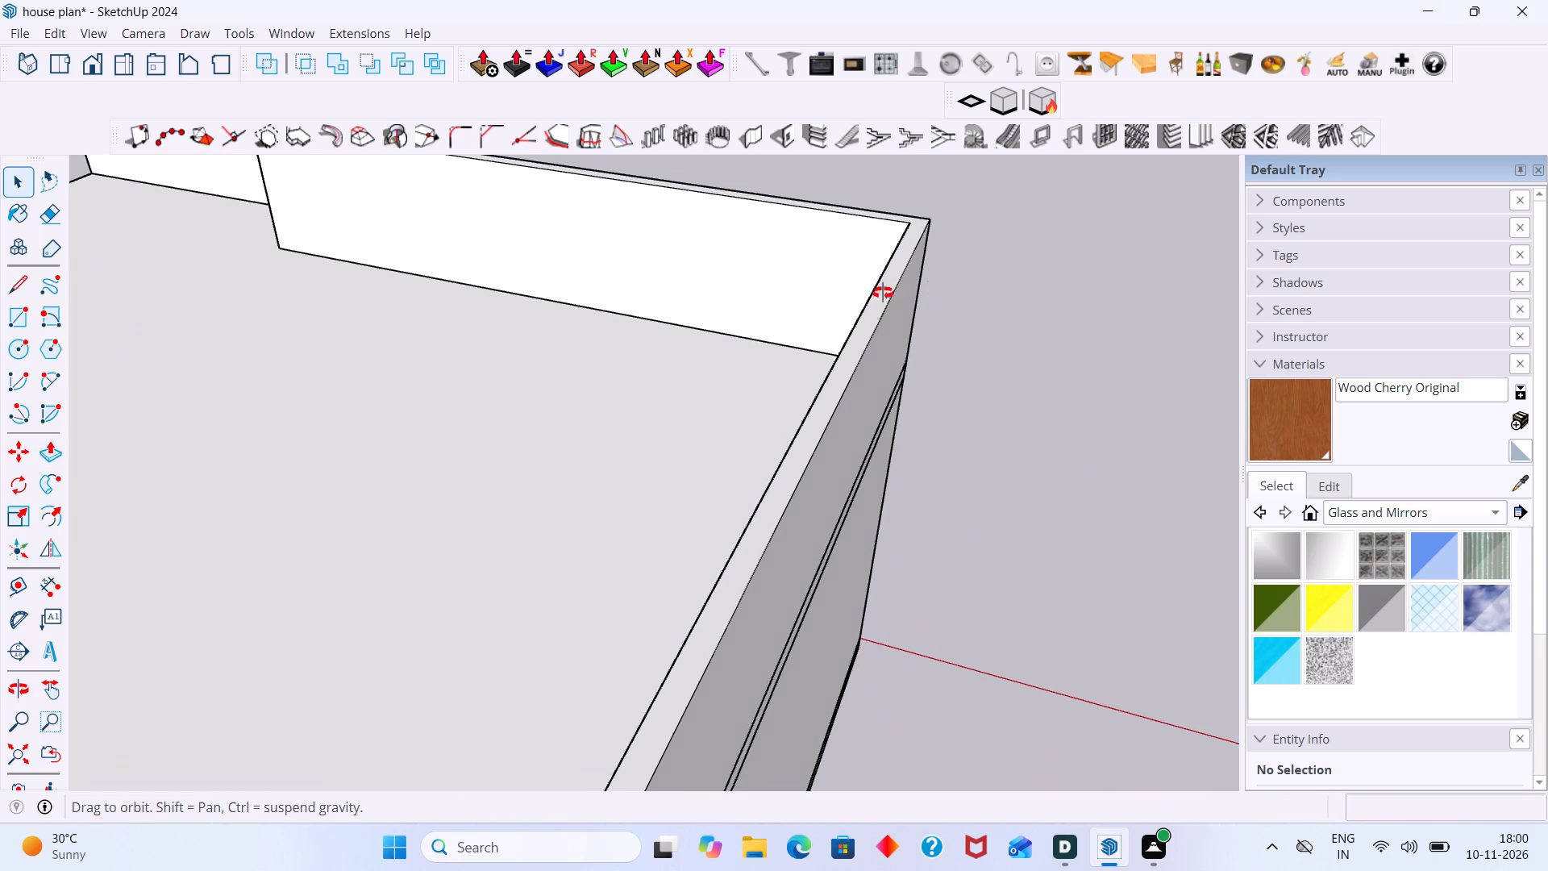
pyautogui.moveTo(883, 293); pyautogui.dragTo(899, 389, button='middle')
pyautogui.scroll(-14, 764, 410)
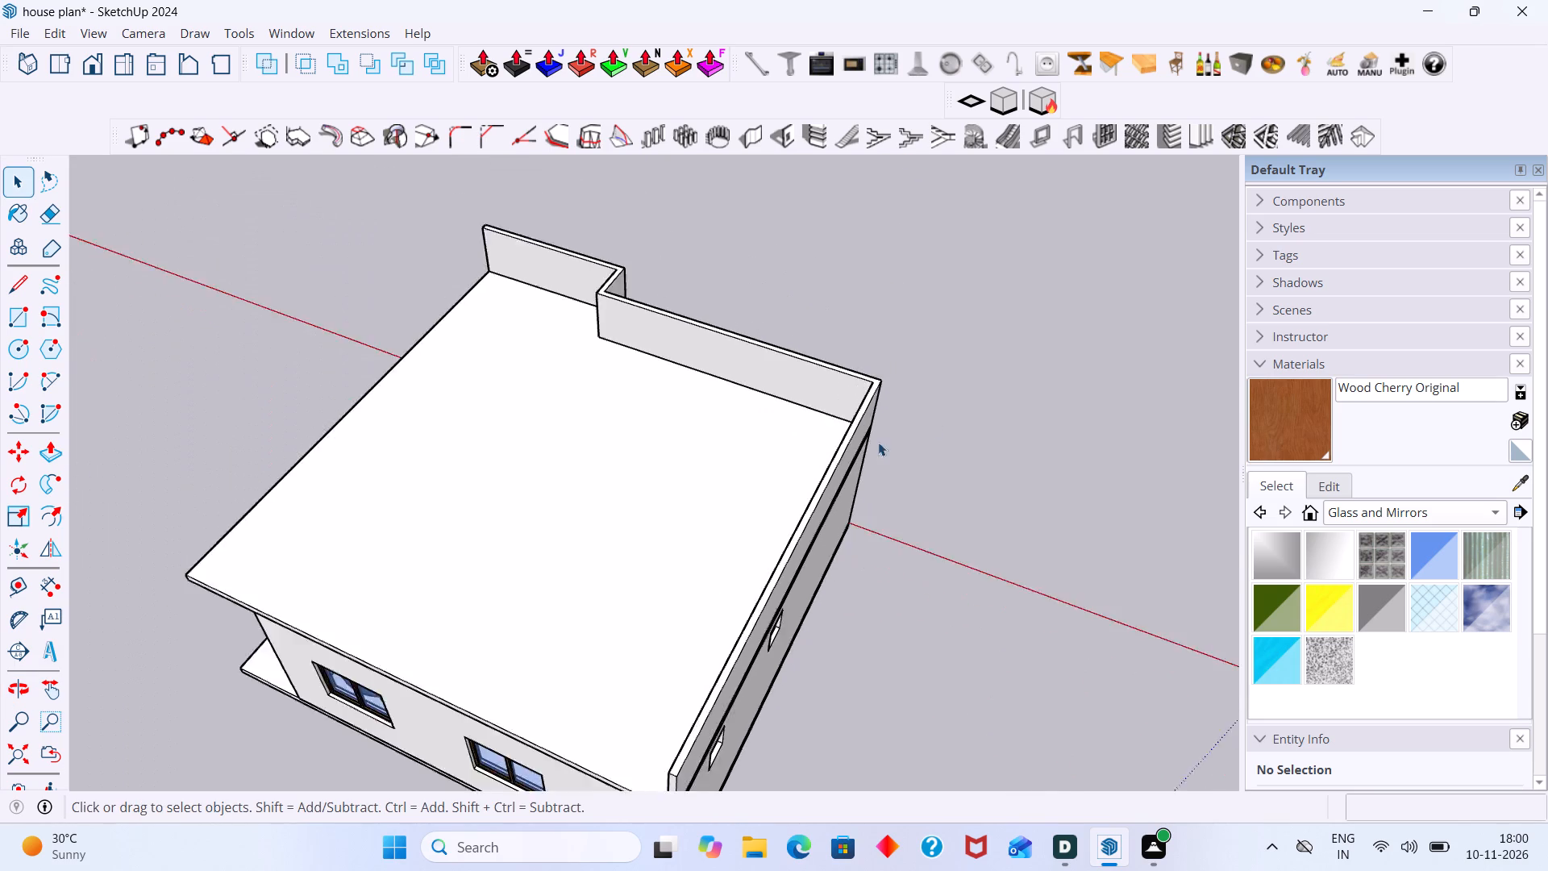
pyautogui.scroll(-3, 878, 442)
pyautogui.moveTo(859, 561); pyautogui.dragTo(1355, 446, button='middle')
pyautogui.scroll(7, 1022, 473)
pyautogui.moveTo(878, 469); pyautogui.dragTo(1013, 435, button='middle')
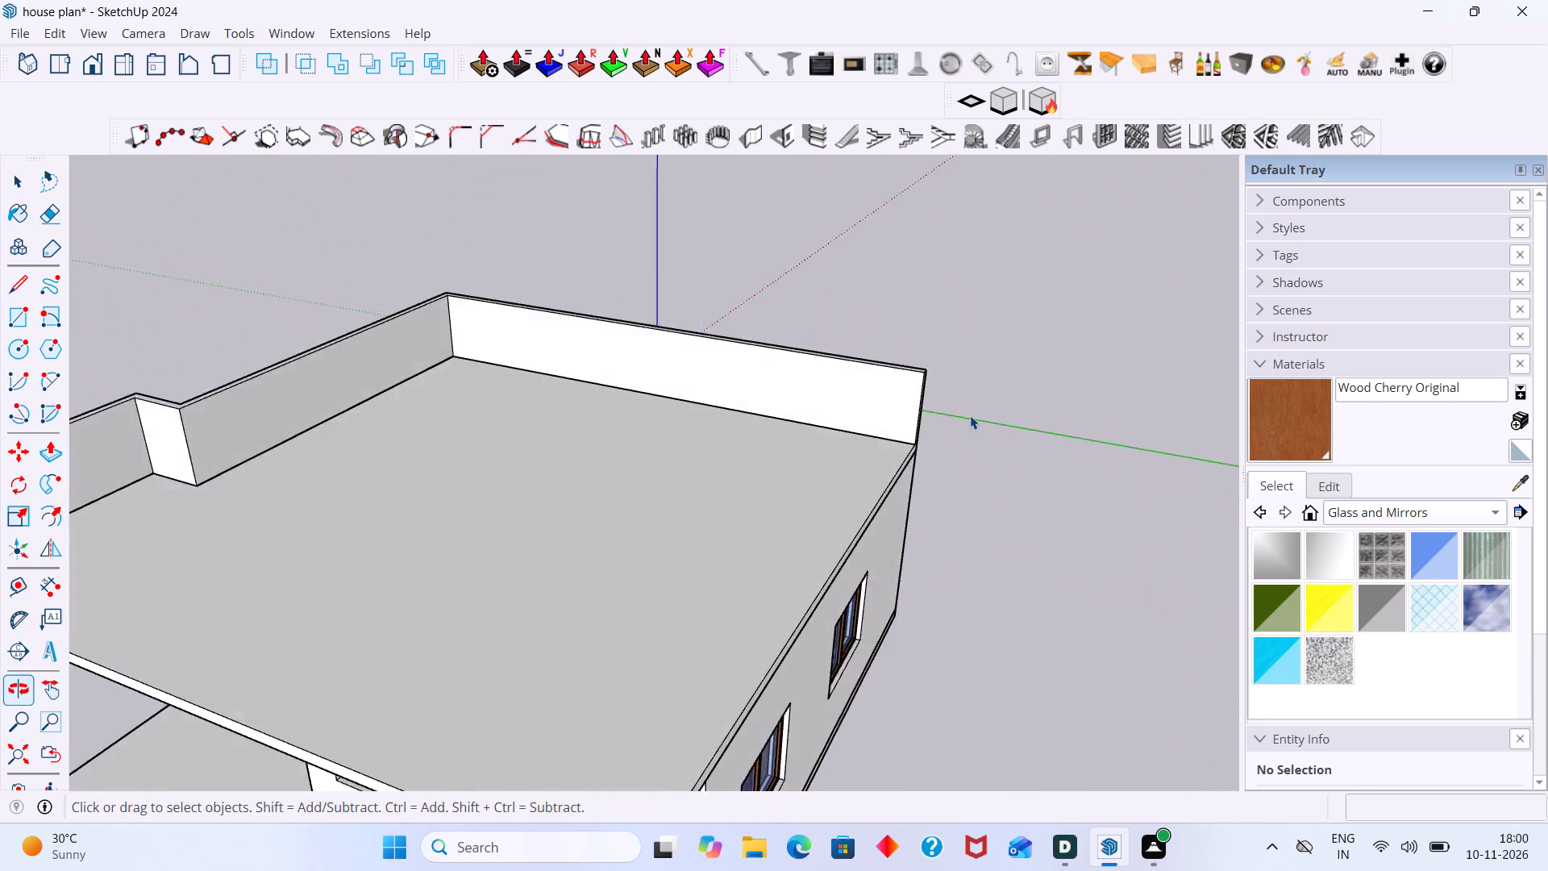
pyautogui.scroll(10, 943, 397)
pyautogui.click(916, 432)
pyautogui.scroll(2, 916, 432)
pyautogui.doubleClick(920, 433)
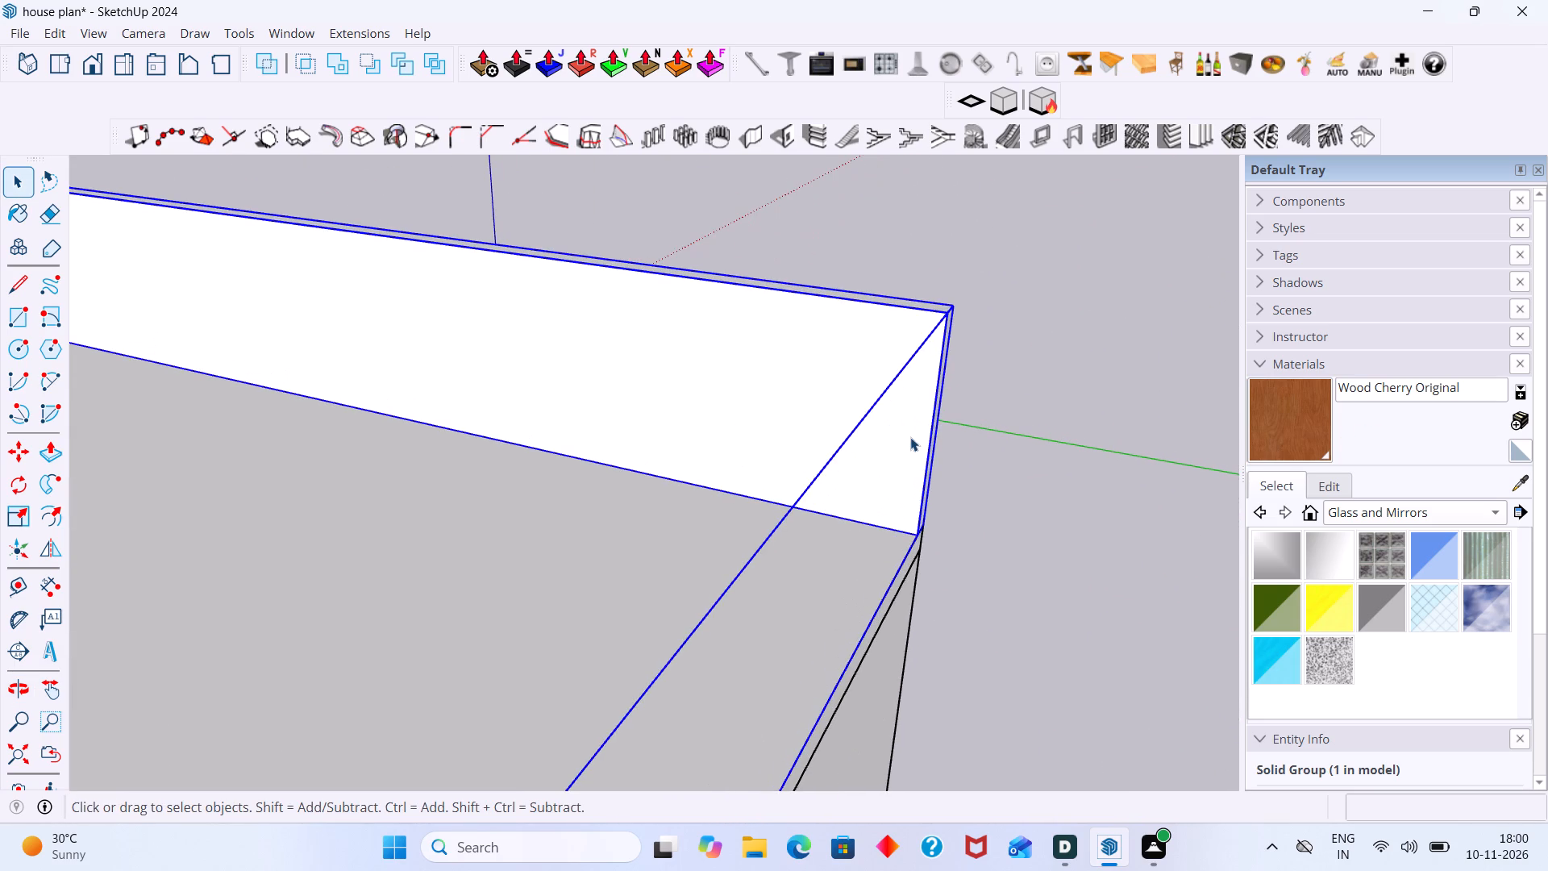
pyautogui.doubleClick(910, 437)
pyautogui.click(915, 436)
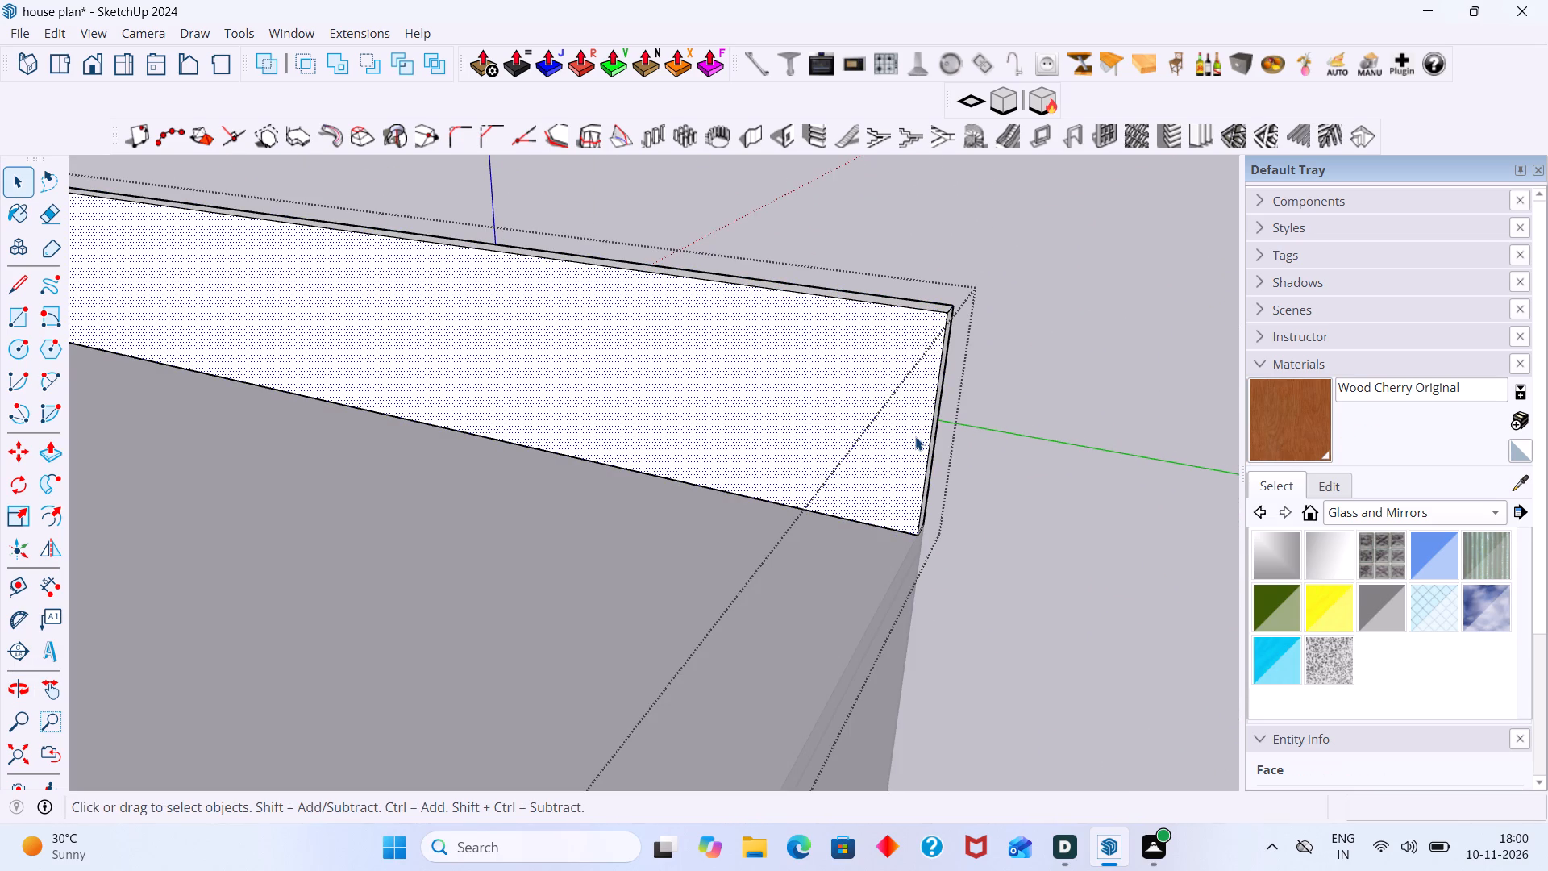
pyautogui.press('r')
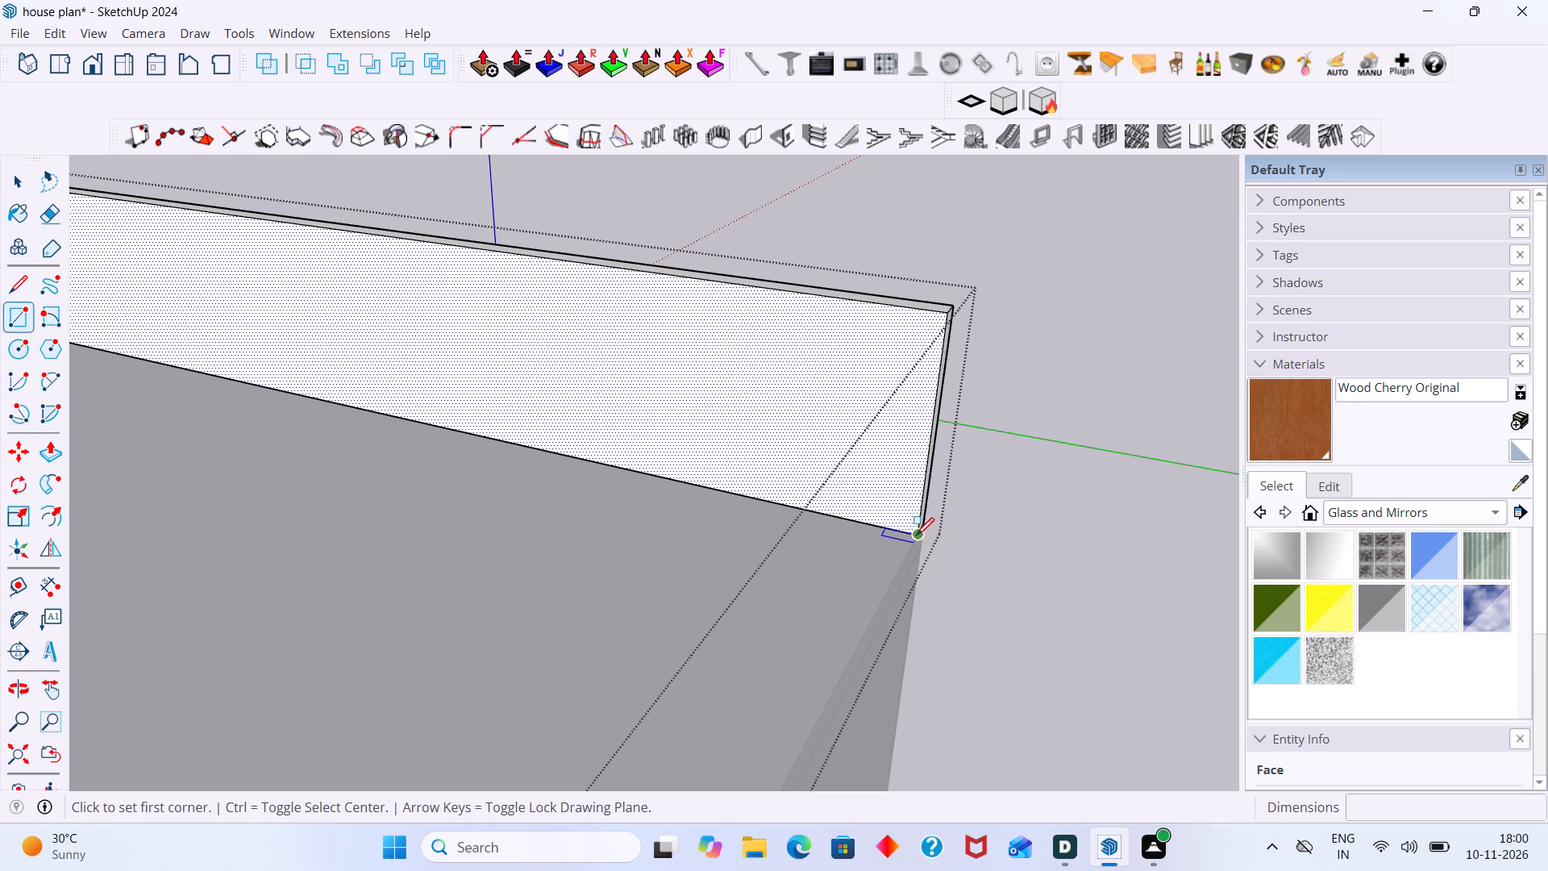
pyautogui.click(916, 536)
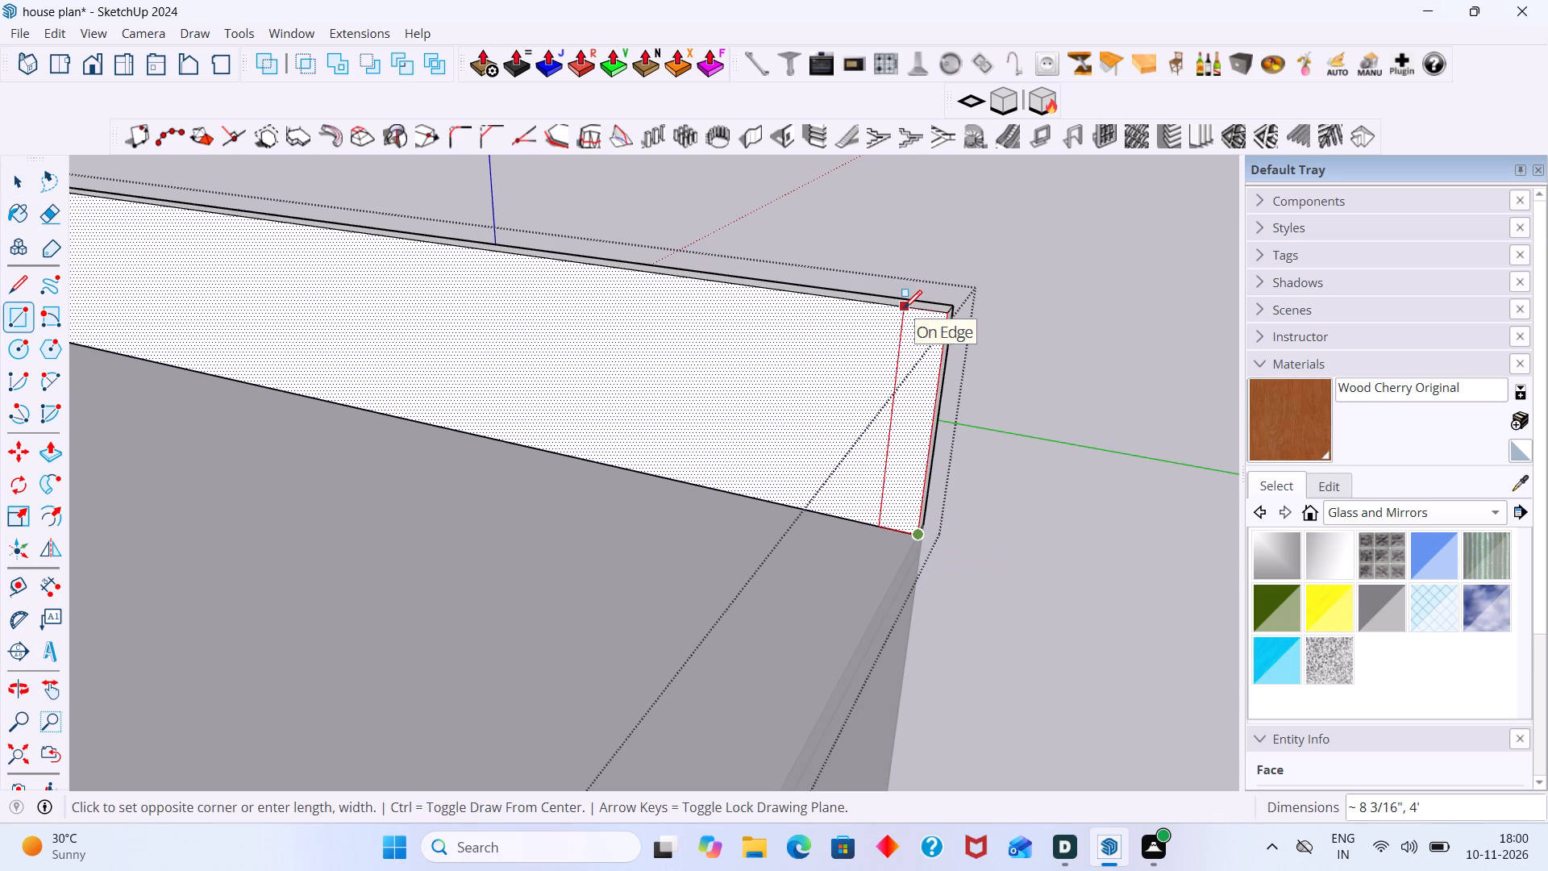
pyautogui.write('5"')
pyautogui.press('Return')
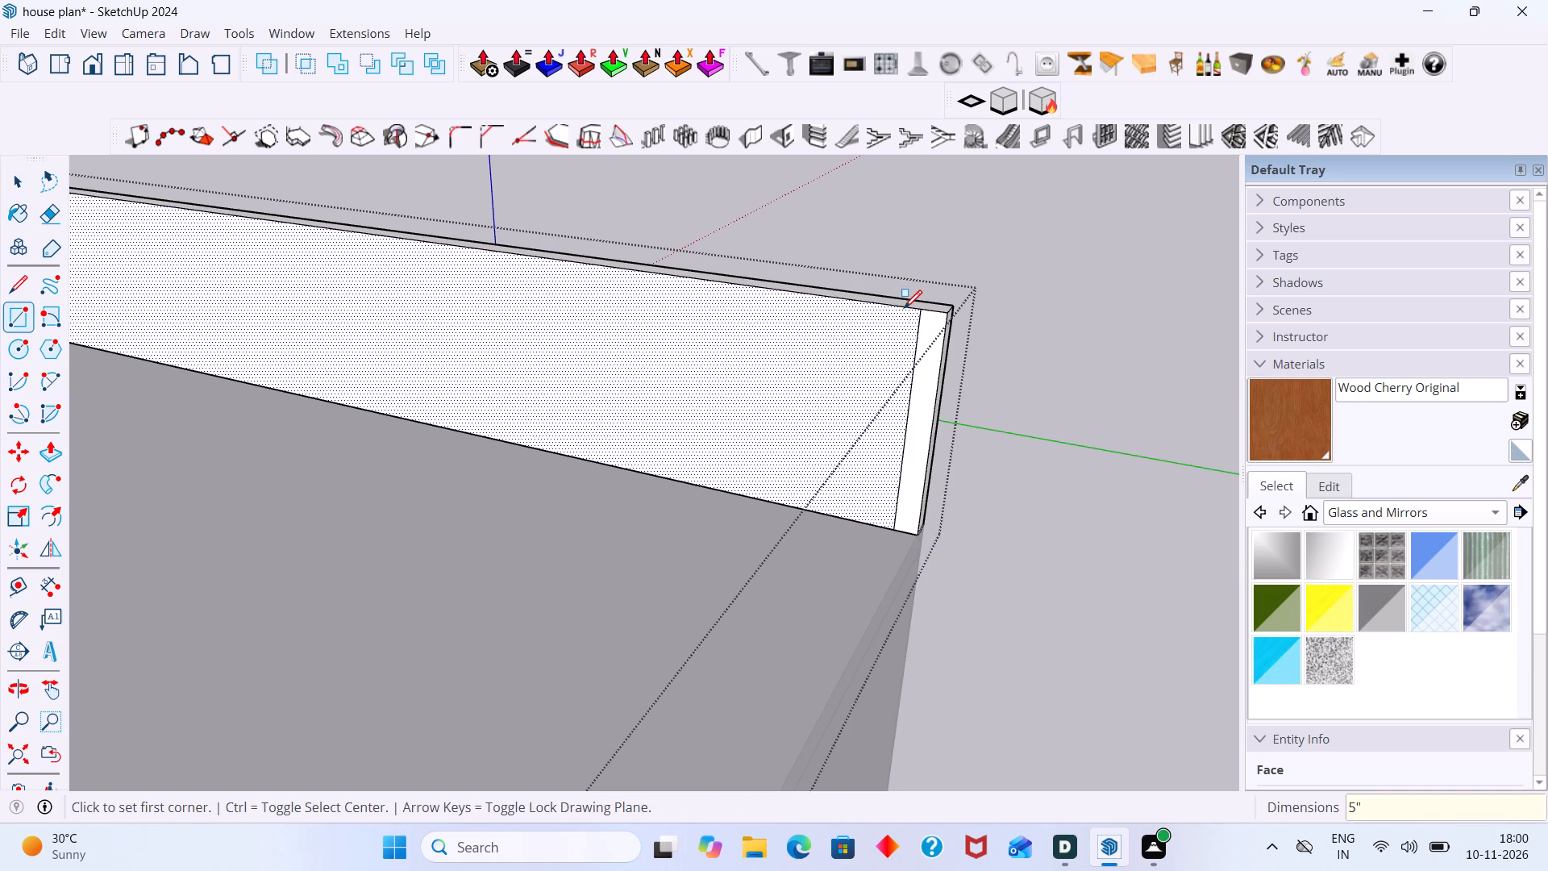
# Push/Pull the 5" strip about 31' 7" along the roof's side edge to the front corner and leave the group.
pyautogui.press('space')
pyautogui.click(927, 353)
pyautogui.press('p')
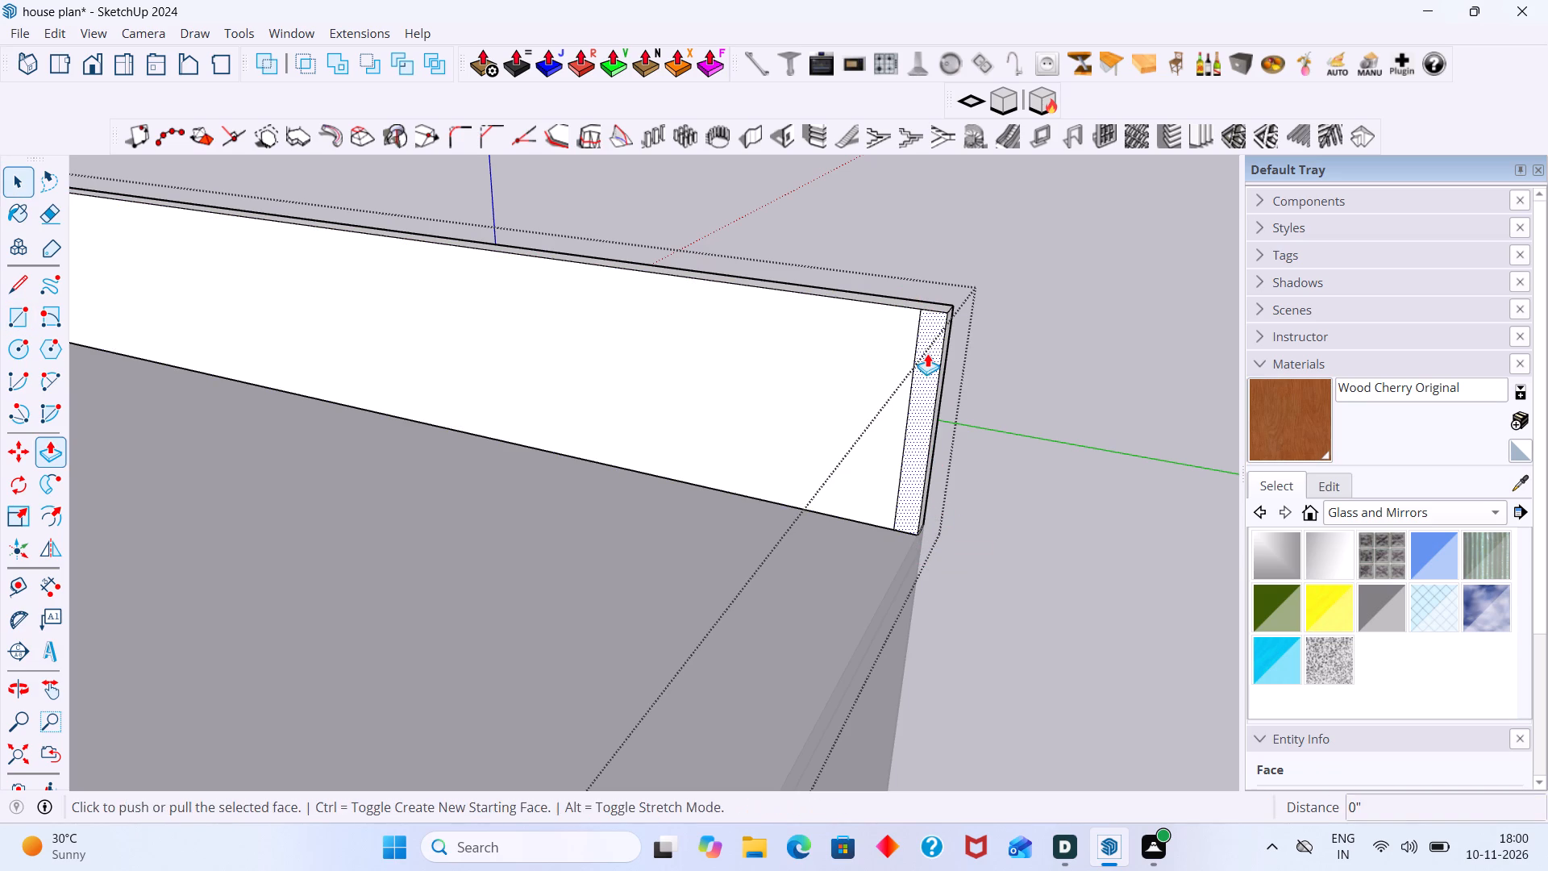
pyautogui.click(927, 353)
pyautogui.click(926, 393)
pyautogui.scroll(-7, 837, 456)
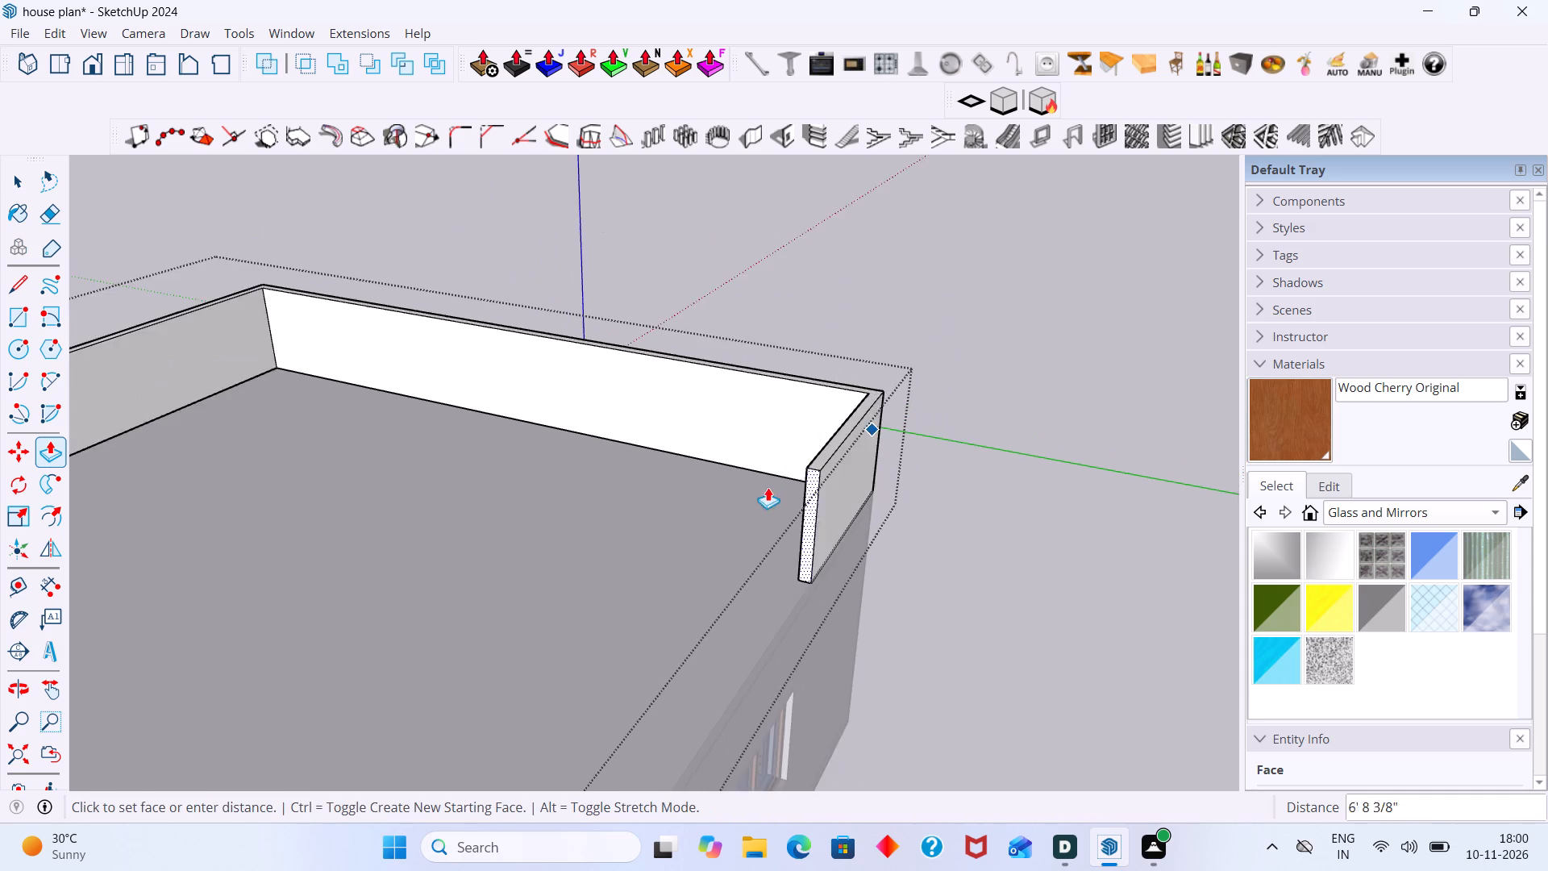
pyautogui.scroll(-12, 768, 487)
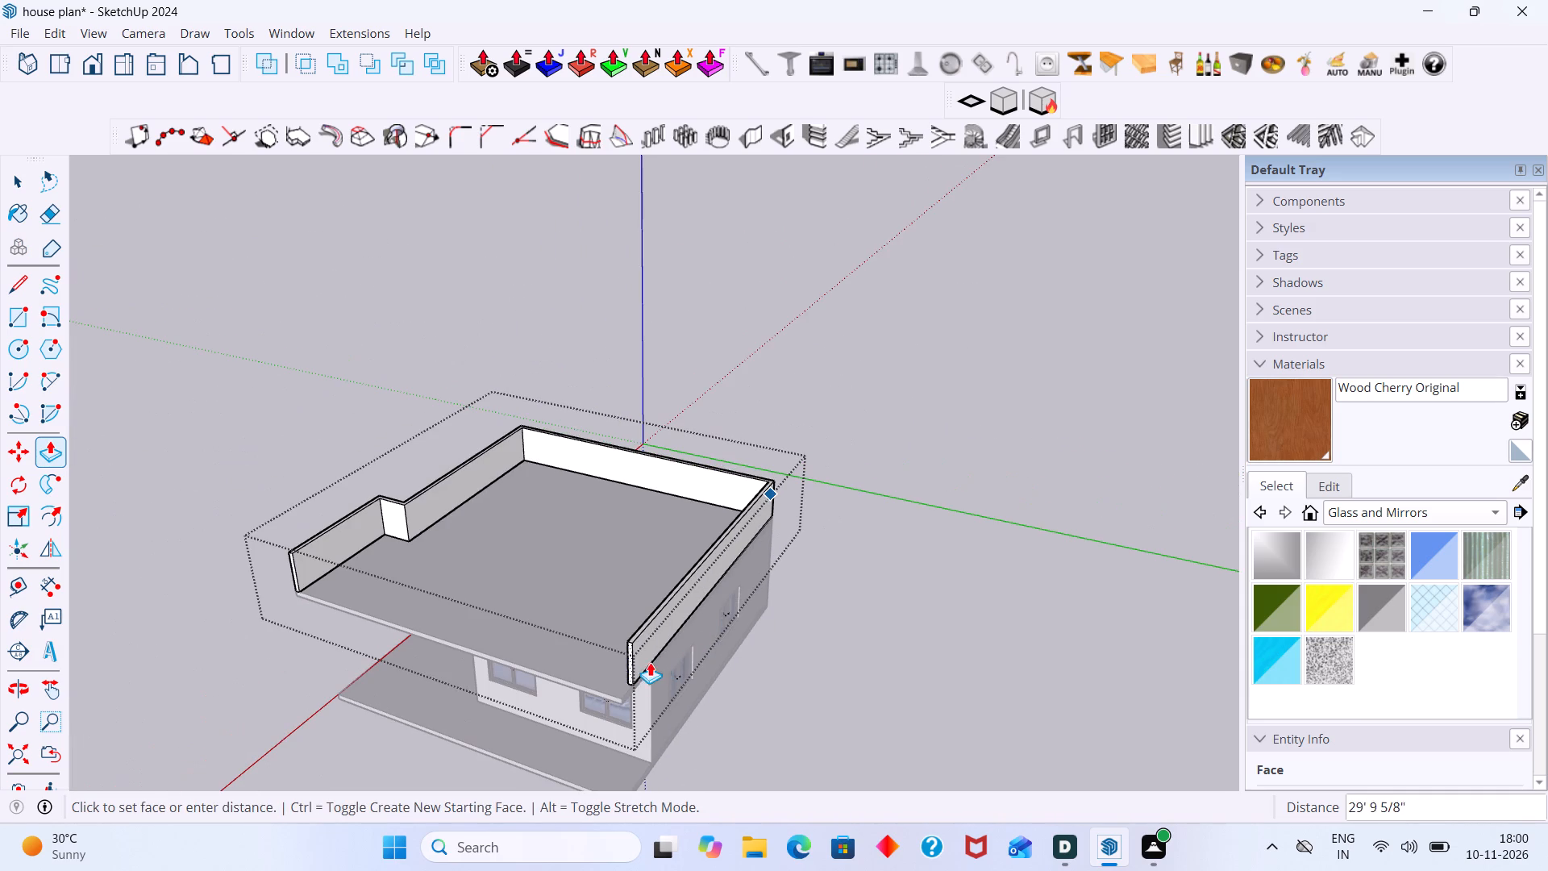
pyautogui.moveTo(604, 644); pyautogui.dragTo(623, 493, button='middle')
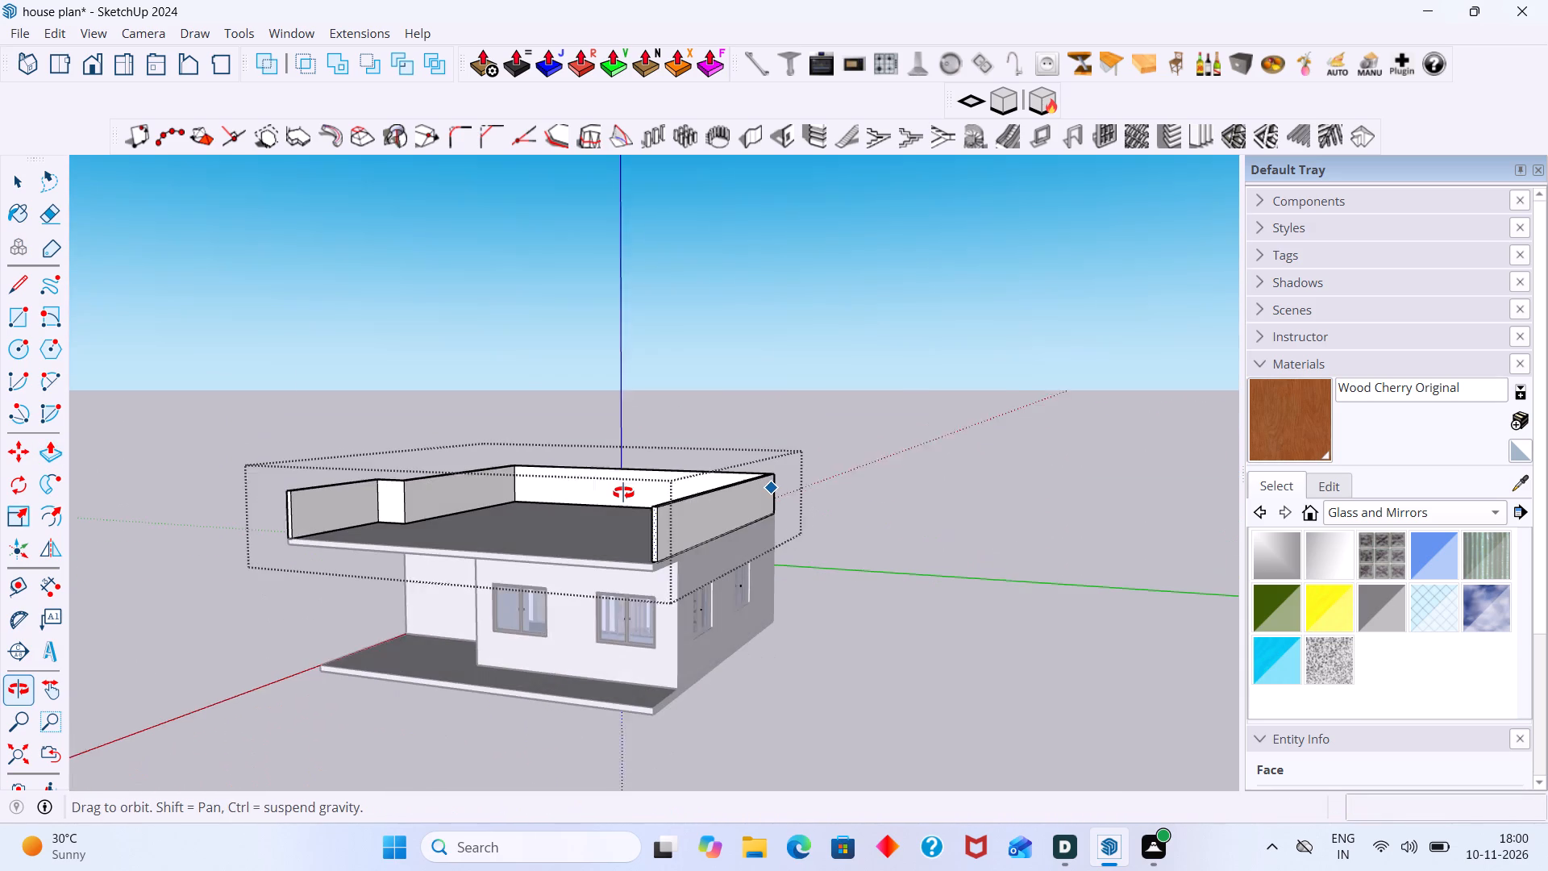
pyautogui.moveTo(623, 493); pyautogui.dragTo(623, 494, button='middle')
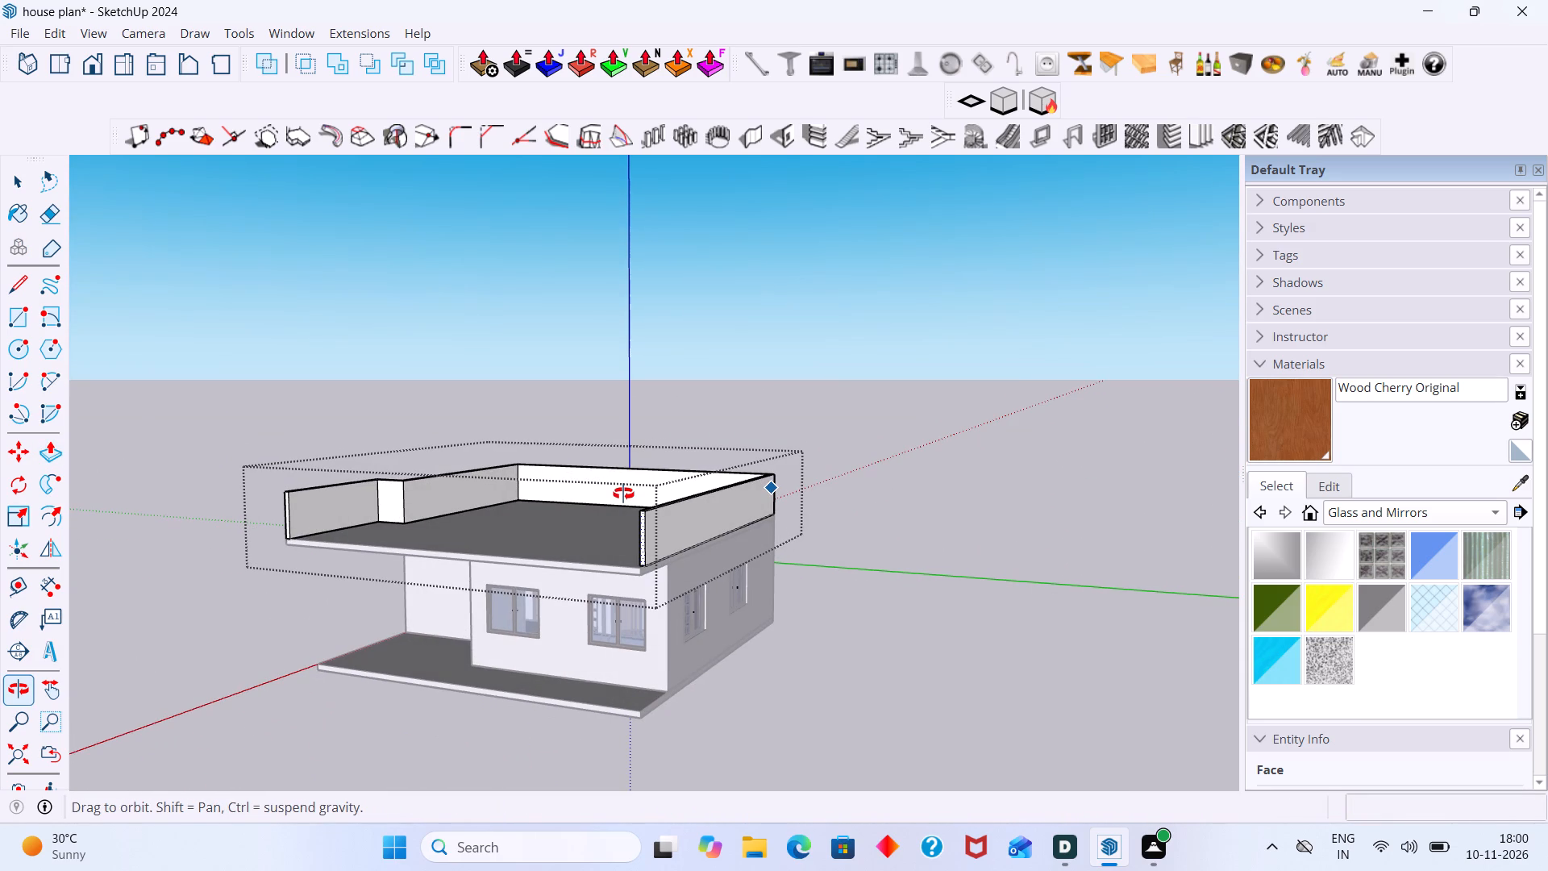
pyautogui.moveTo(623, 494); pyautogui.dragTo(621, 498, button='middle')
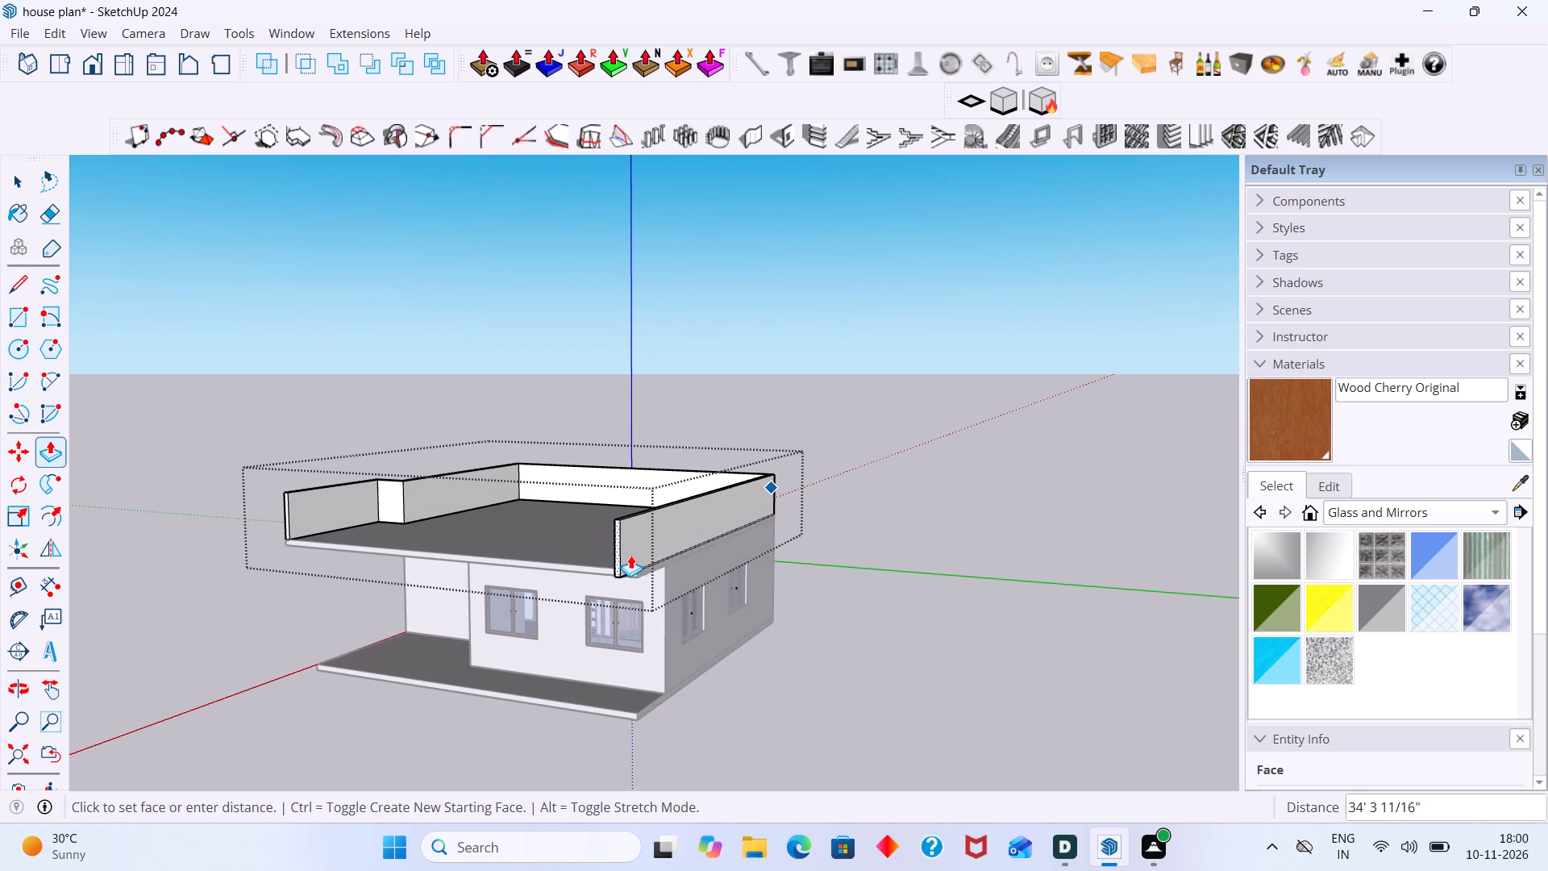
pyautogui.scroll(20, 633, 555)
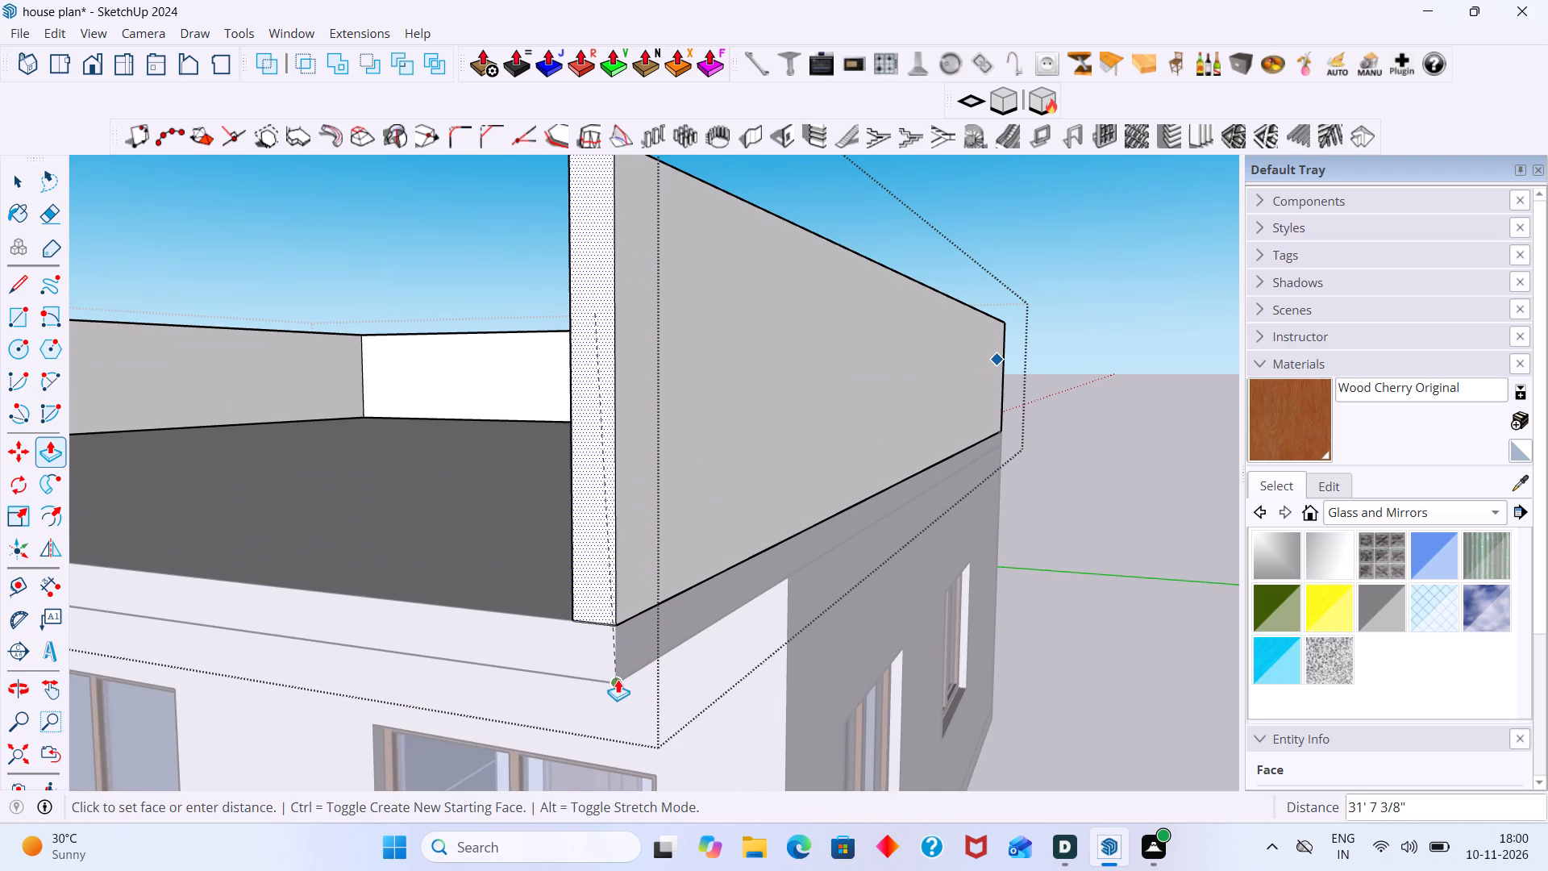
pyautogui.click(617, 679)
pyautogui.scroll(-2, 819, 564)
pyautogui.press('space')
pyautogui.click(1323, 373)
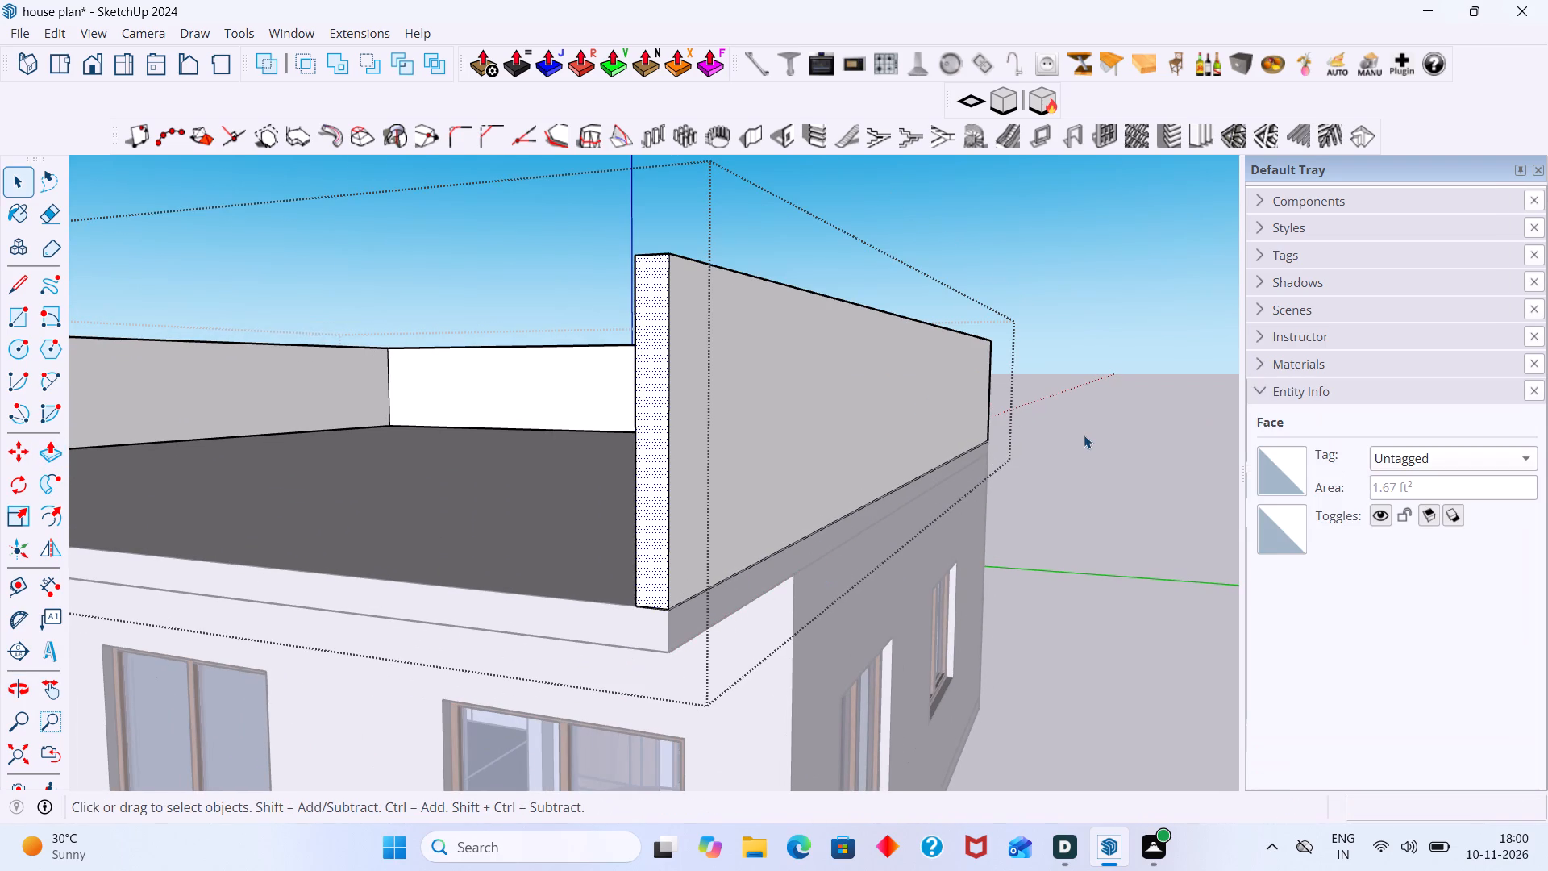
pyautogui.click(1080, 435)
# Close the Default Tray.
pyautogui.scroll(-6, 1134, 417)
pyautogui.scroll(-3, 1255, 405)
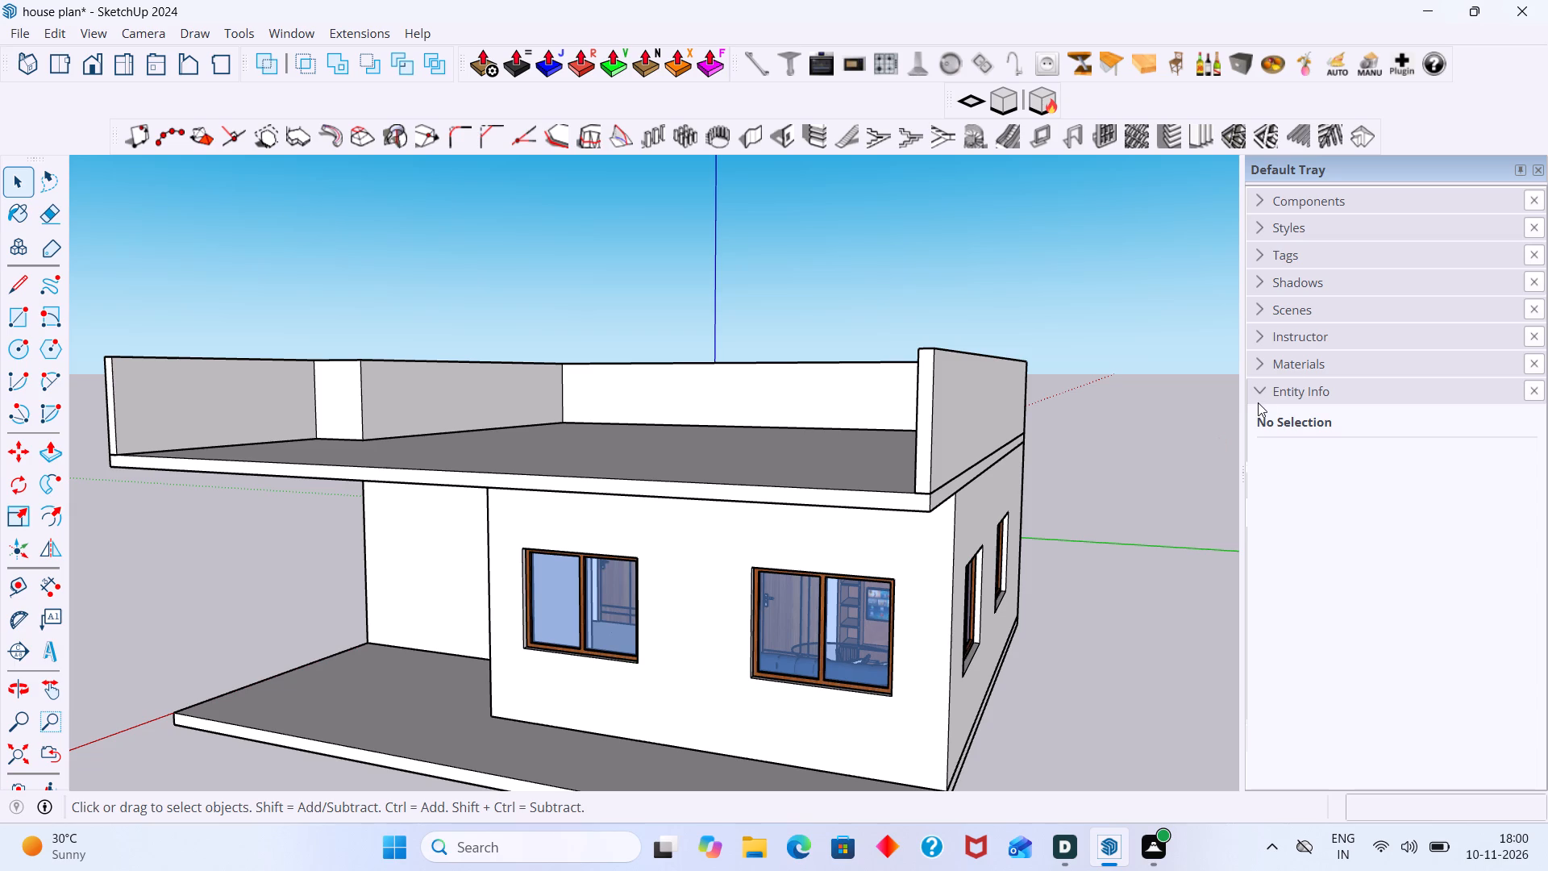
pyautogui.scroll(-2, 1258, 402)
pyautogui.click(1535, 169)
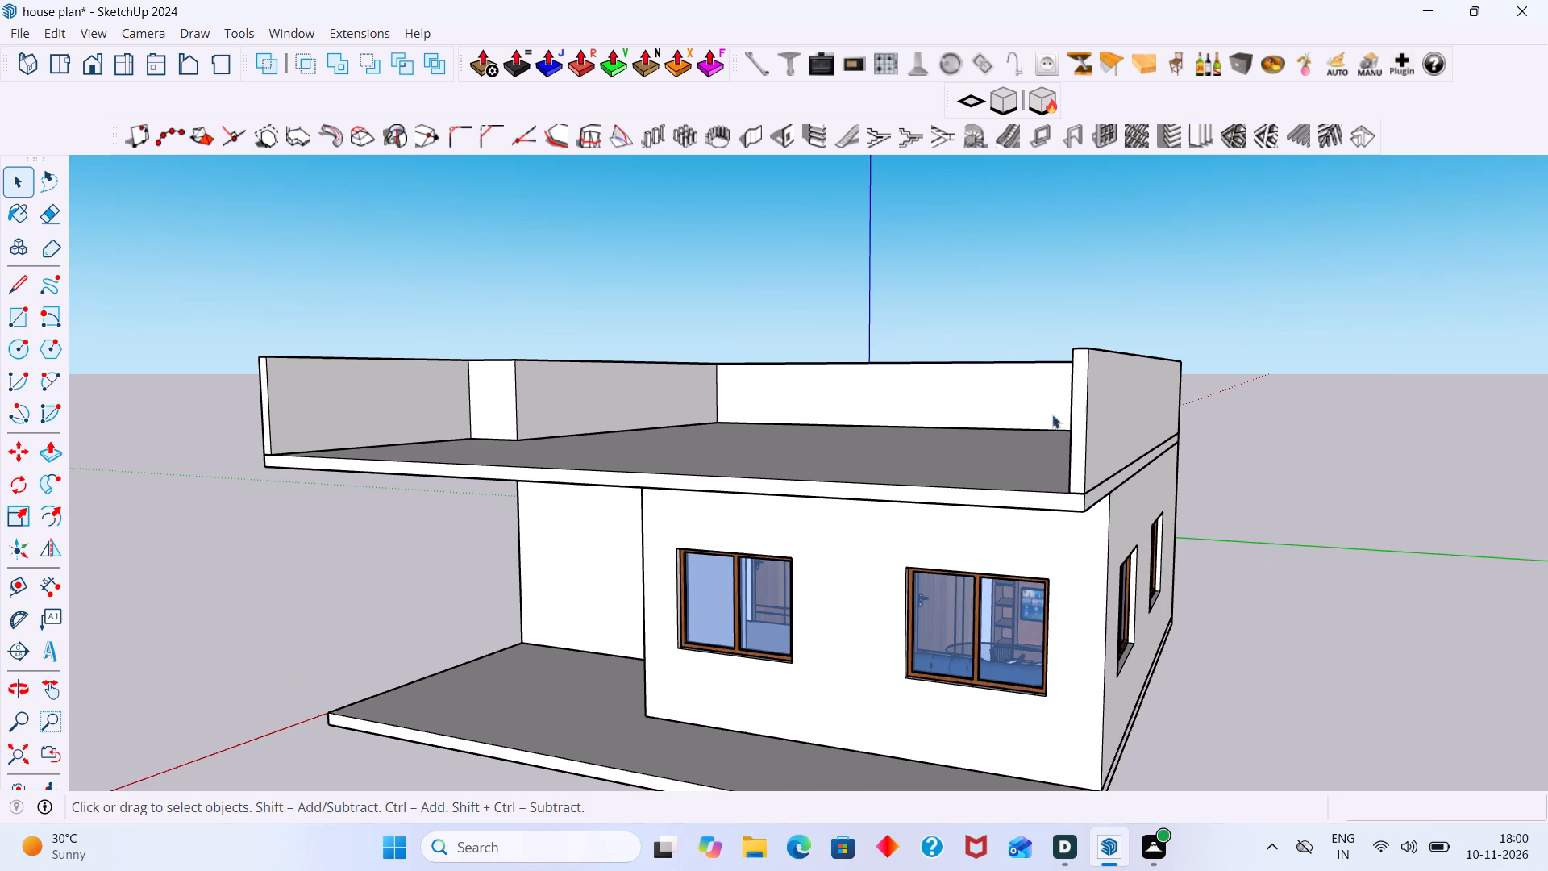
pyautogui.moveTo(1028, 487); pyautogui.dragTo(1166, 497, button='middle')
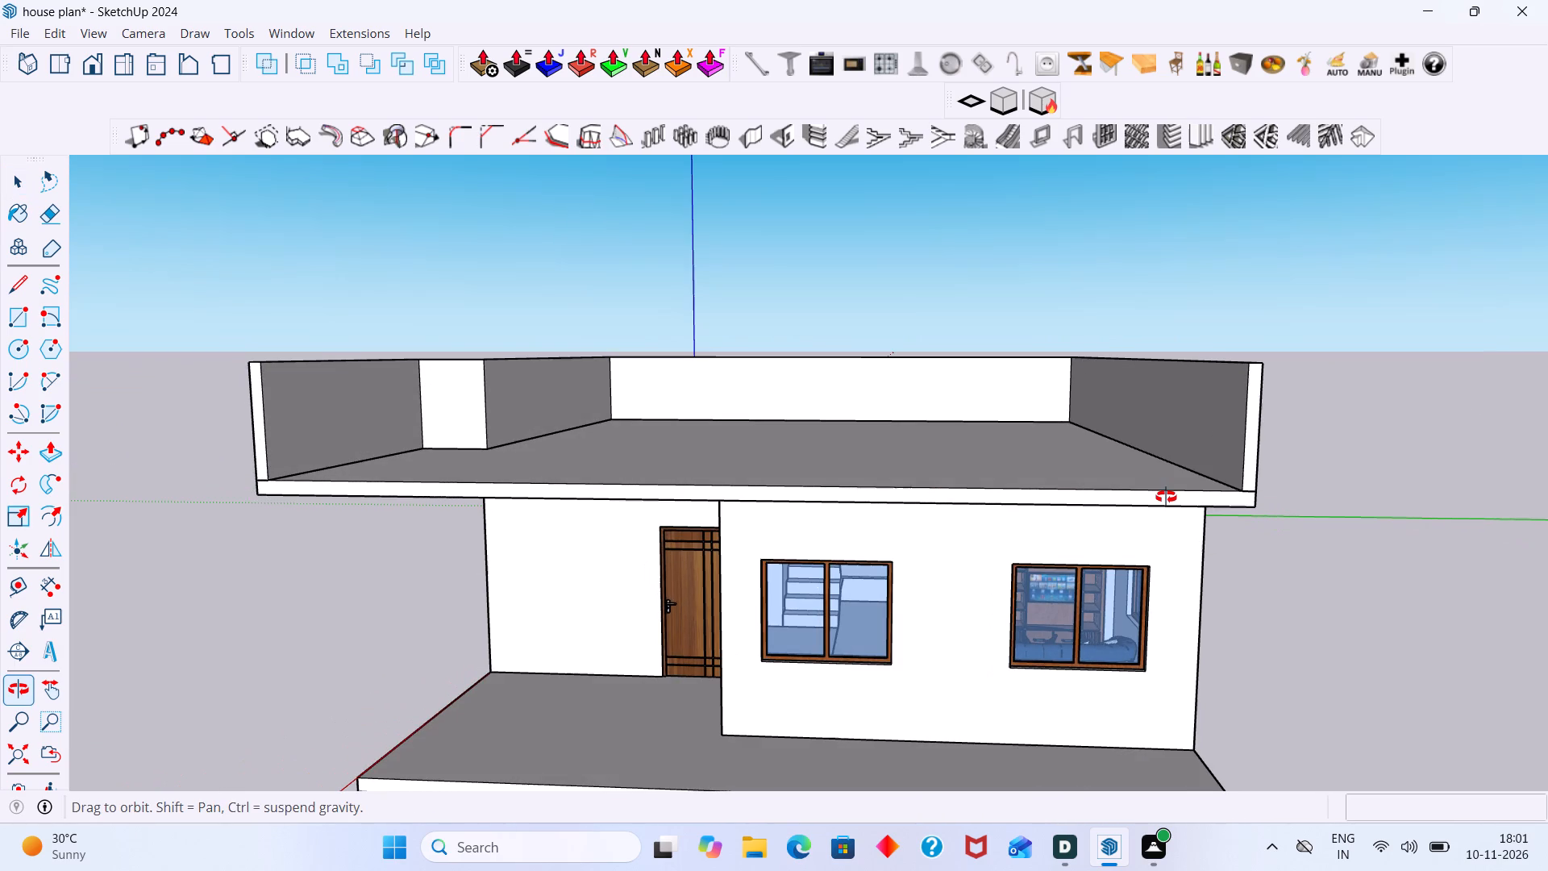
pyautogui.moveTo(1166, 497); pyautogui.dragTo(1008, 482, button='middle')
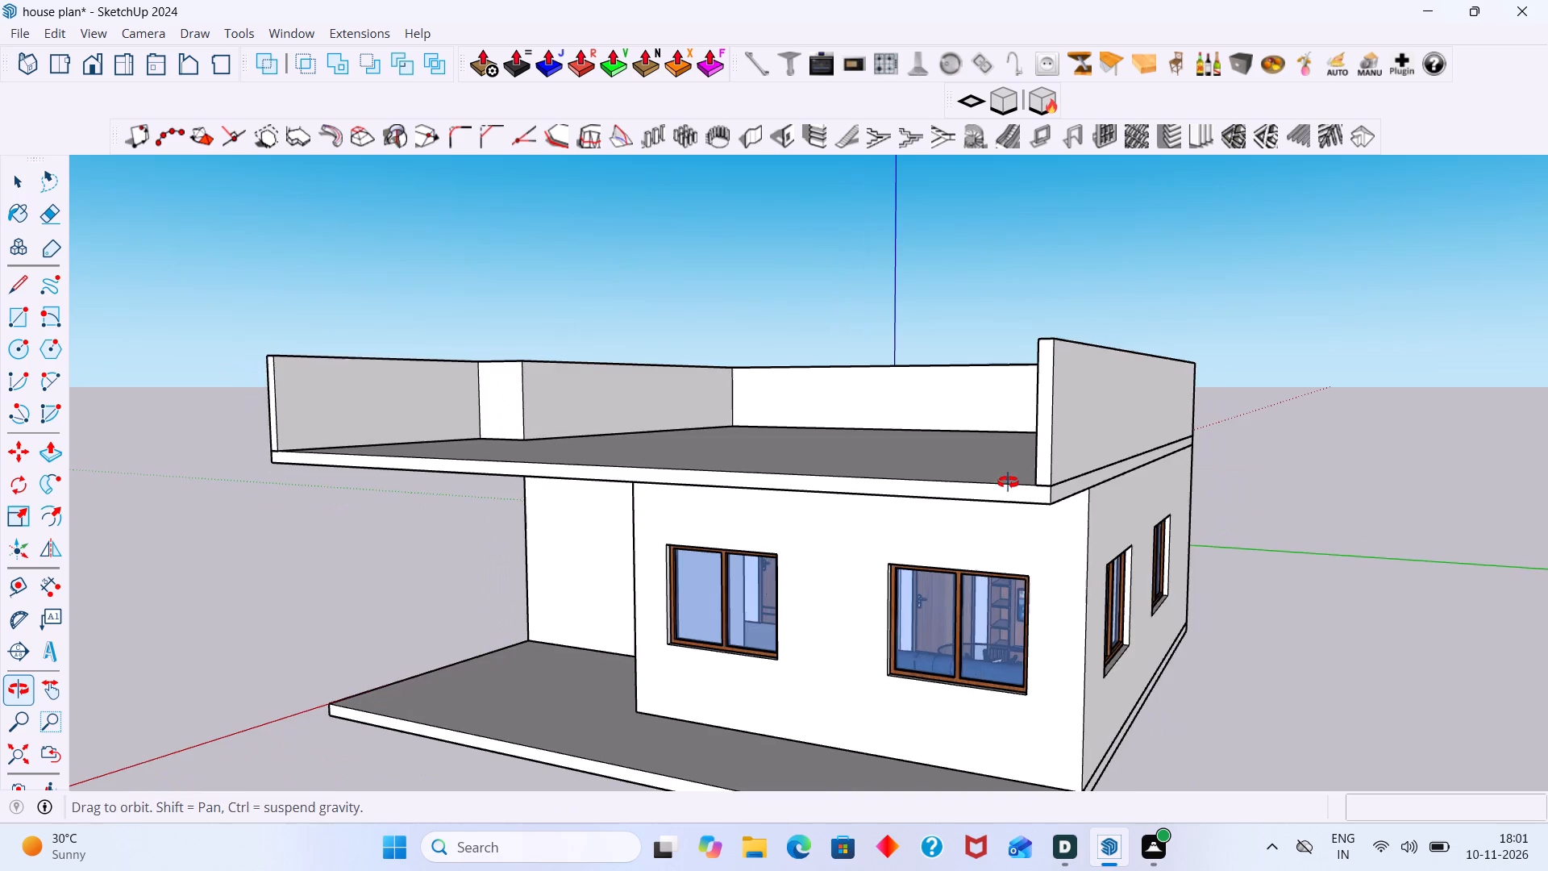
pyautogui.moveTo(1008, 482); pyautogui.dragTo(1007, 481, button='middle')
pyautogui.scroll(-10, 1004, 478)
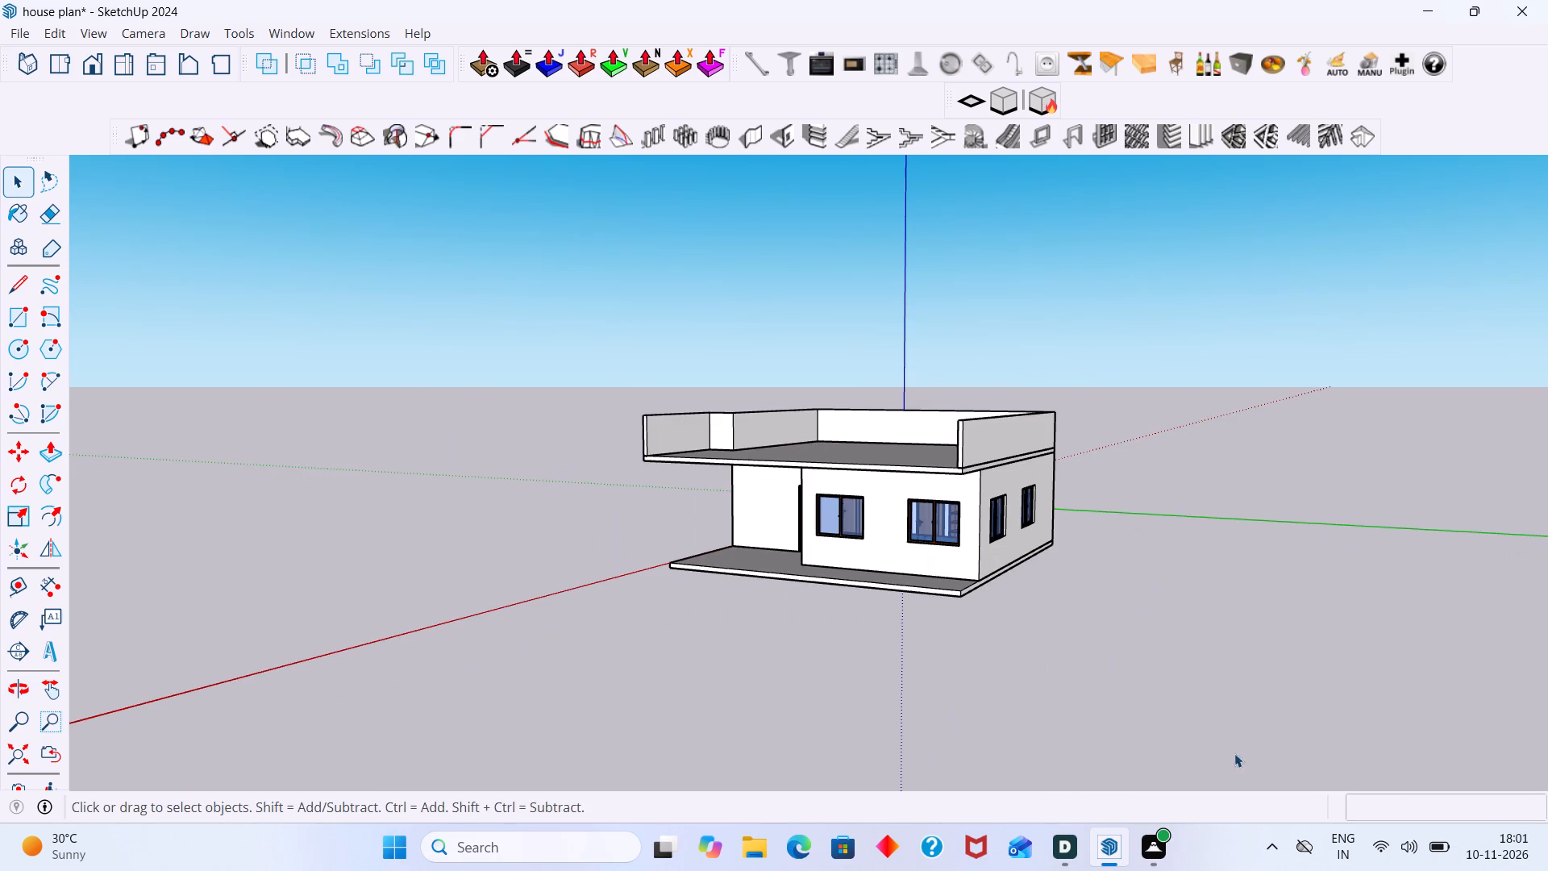
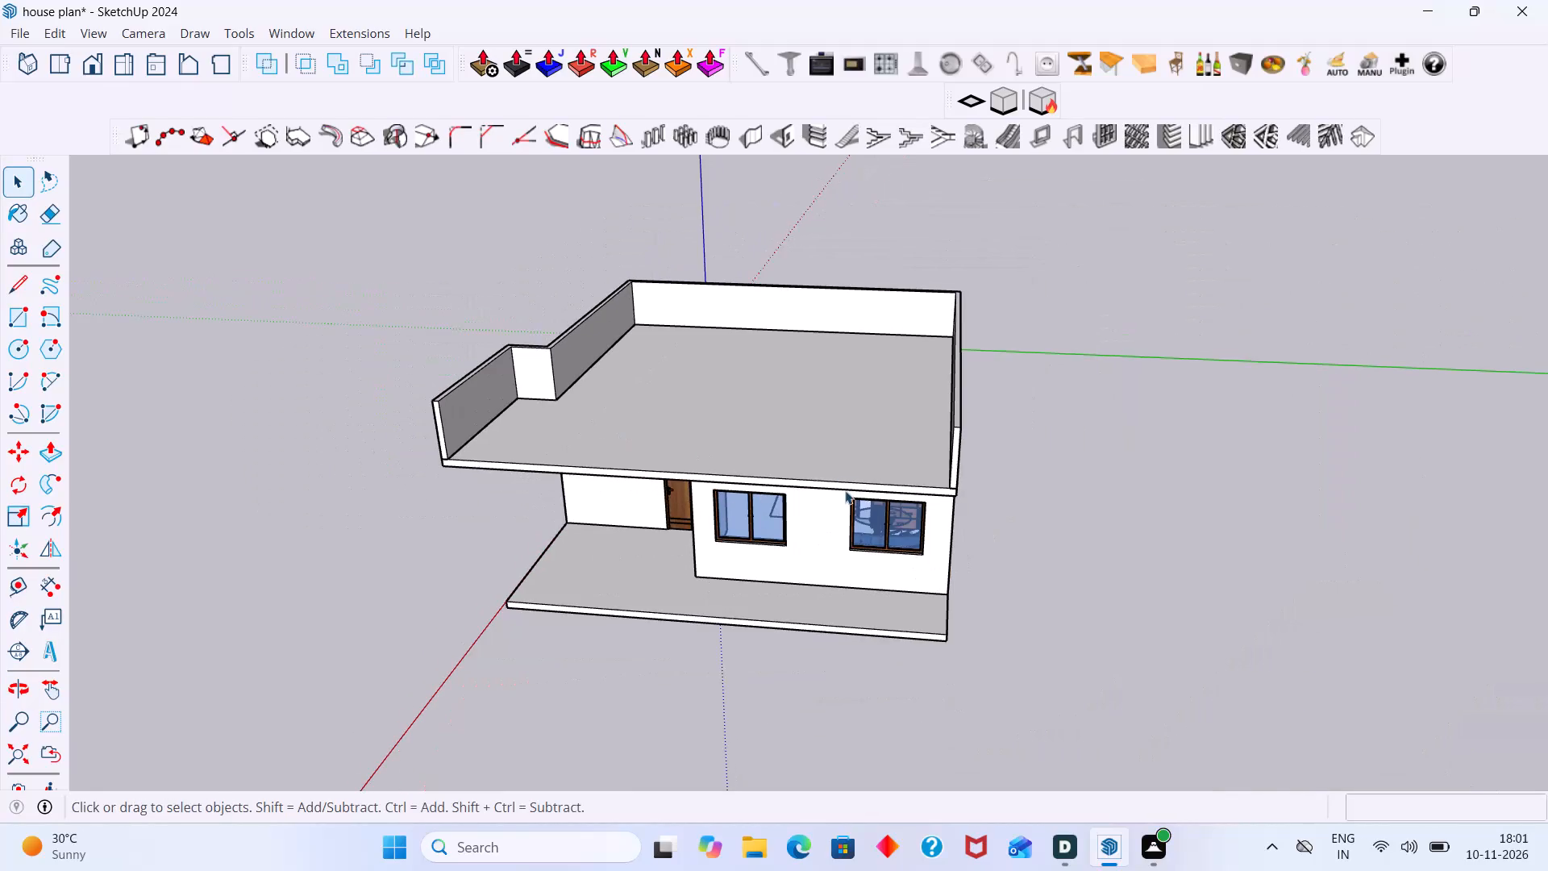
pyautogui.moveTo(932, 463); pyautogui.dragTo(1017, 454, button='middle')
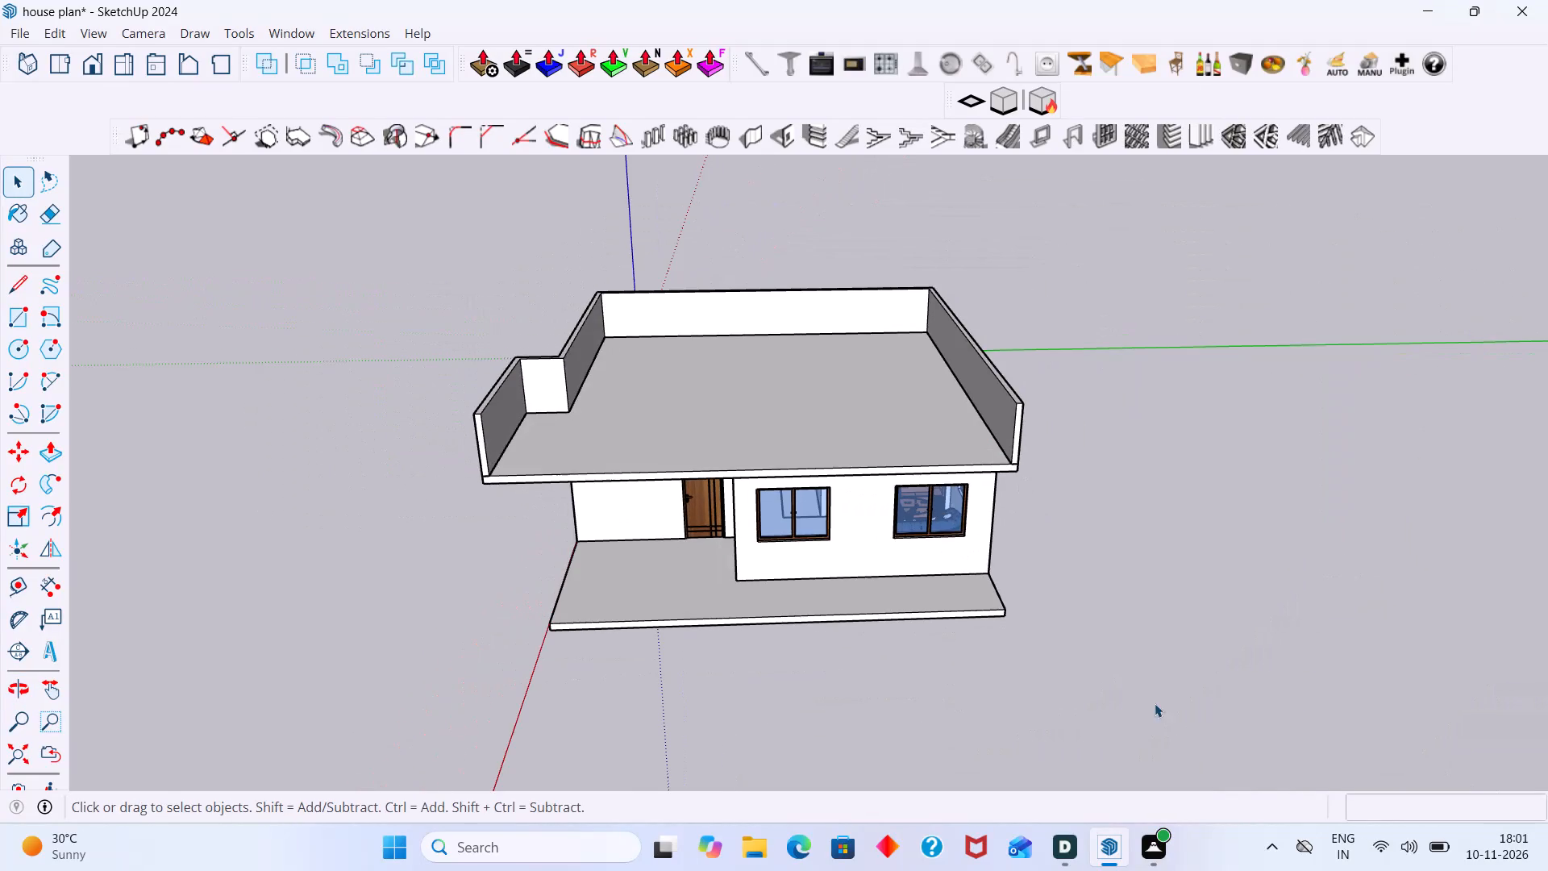
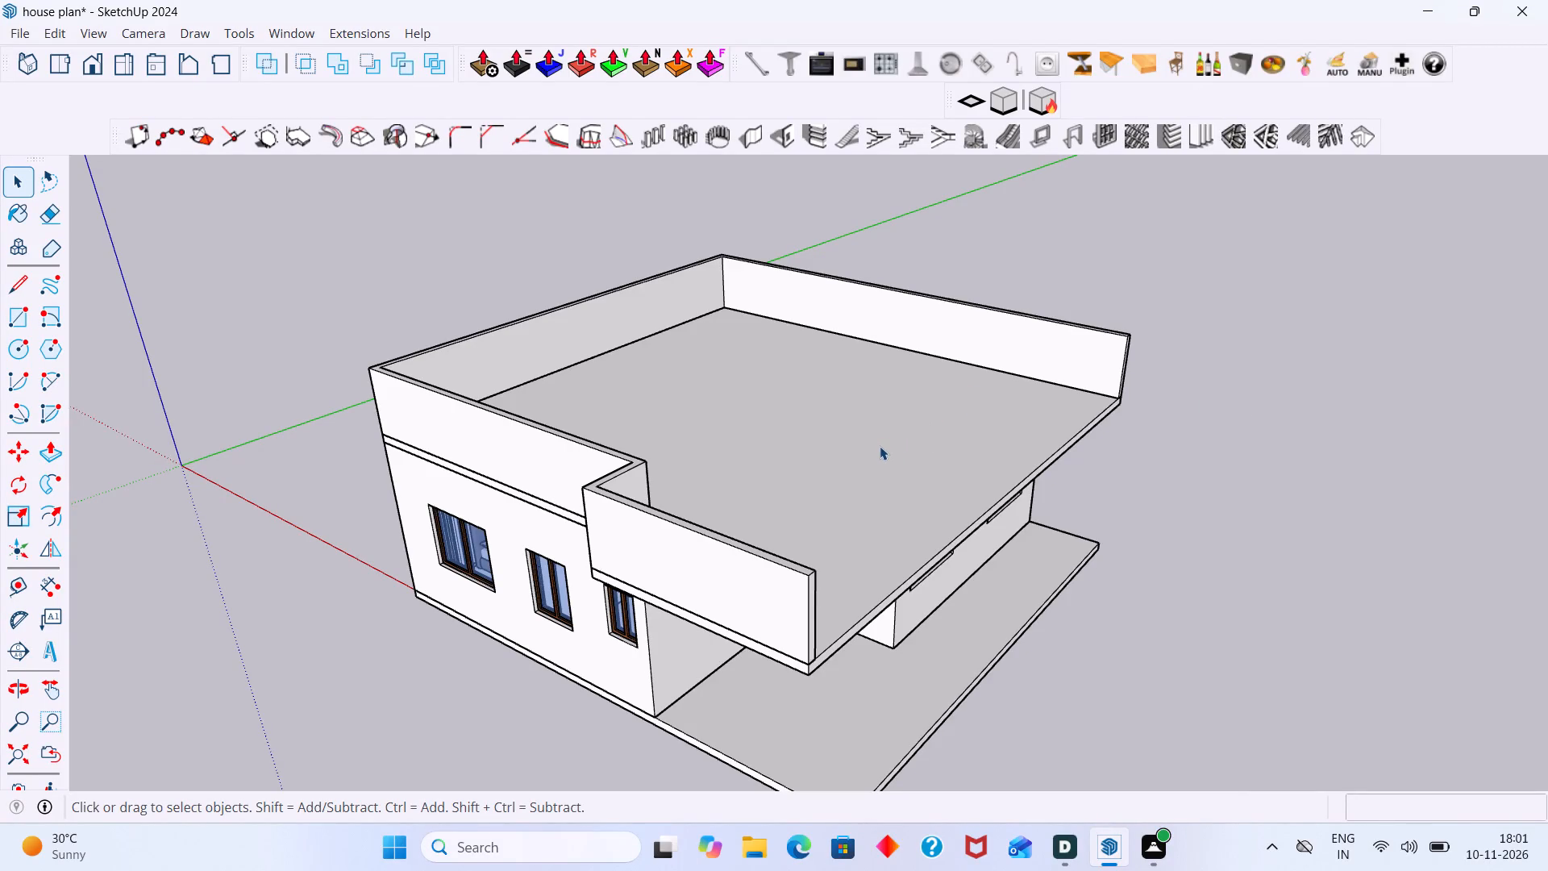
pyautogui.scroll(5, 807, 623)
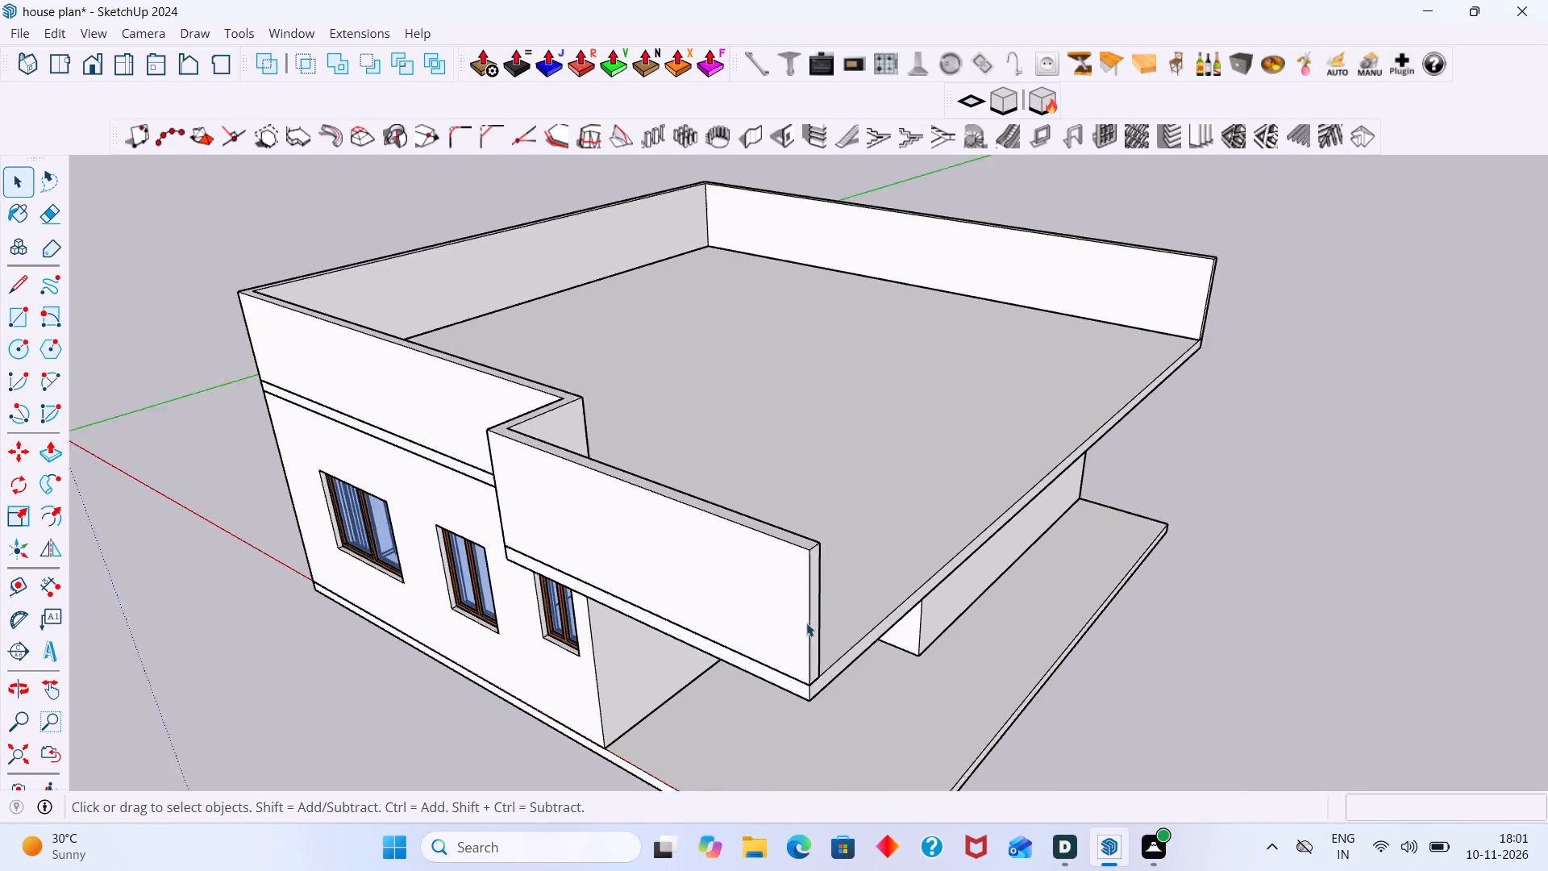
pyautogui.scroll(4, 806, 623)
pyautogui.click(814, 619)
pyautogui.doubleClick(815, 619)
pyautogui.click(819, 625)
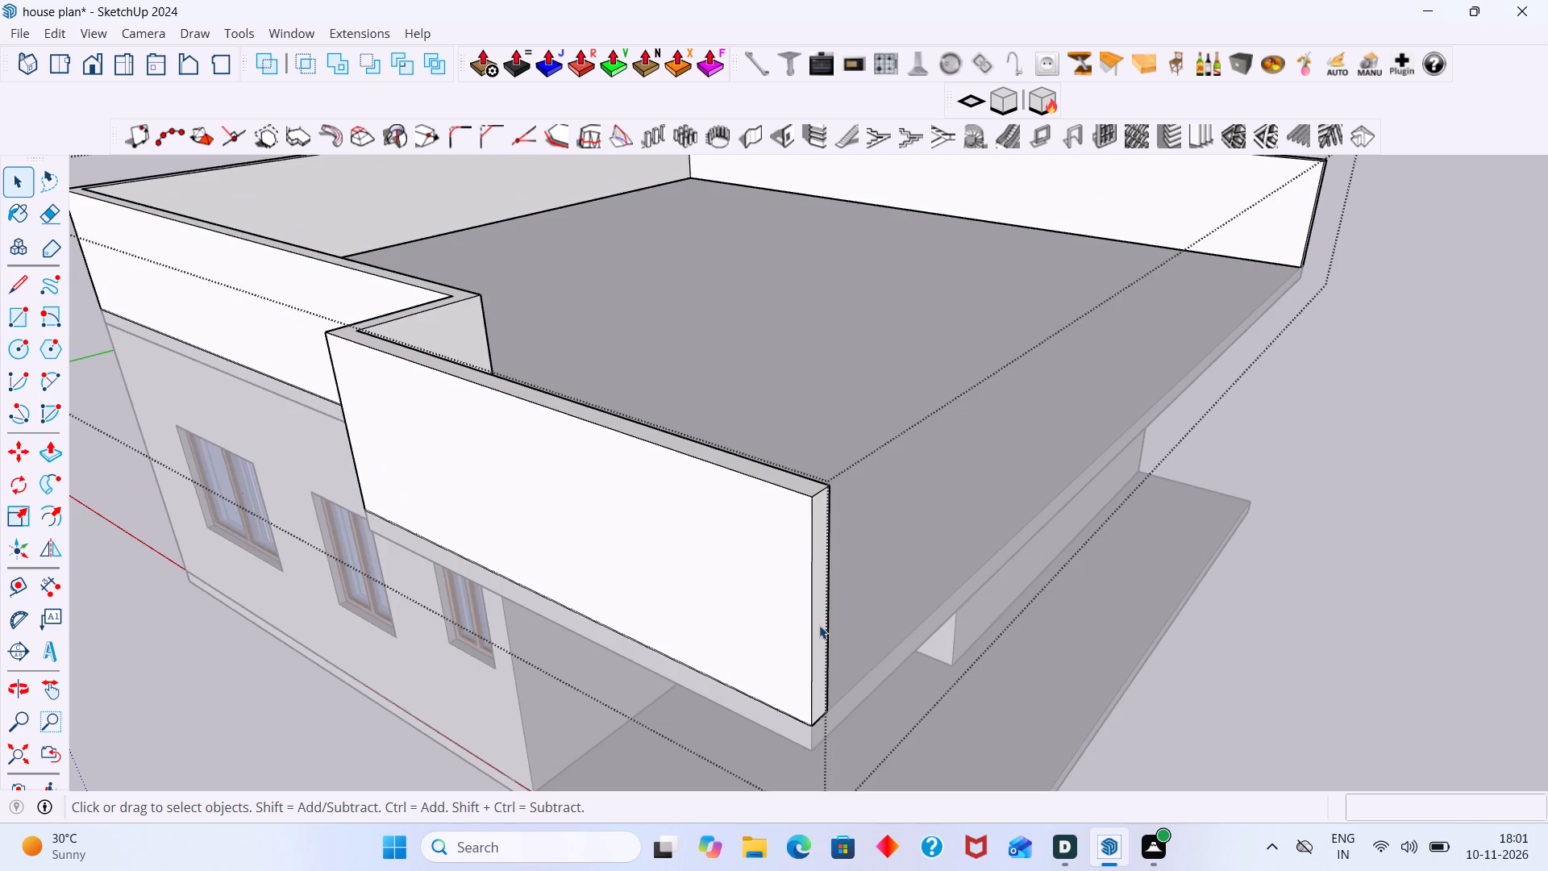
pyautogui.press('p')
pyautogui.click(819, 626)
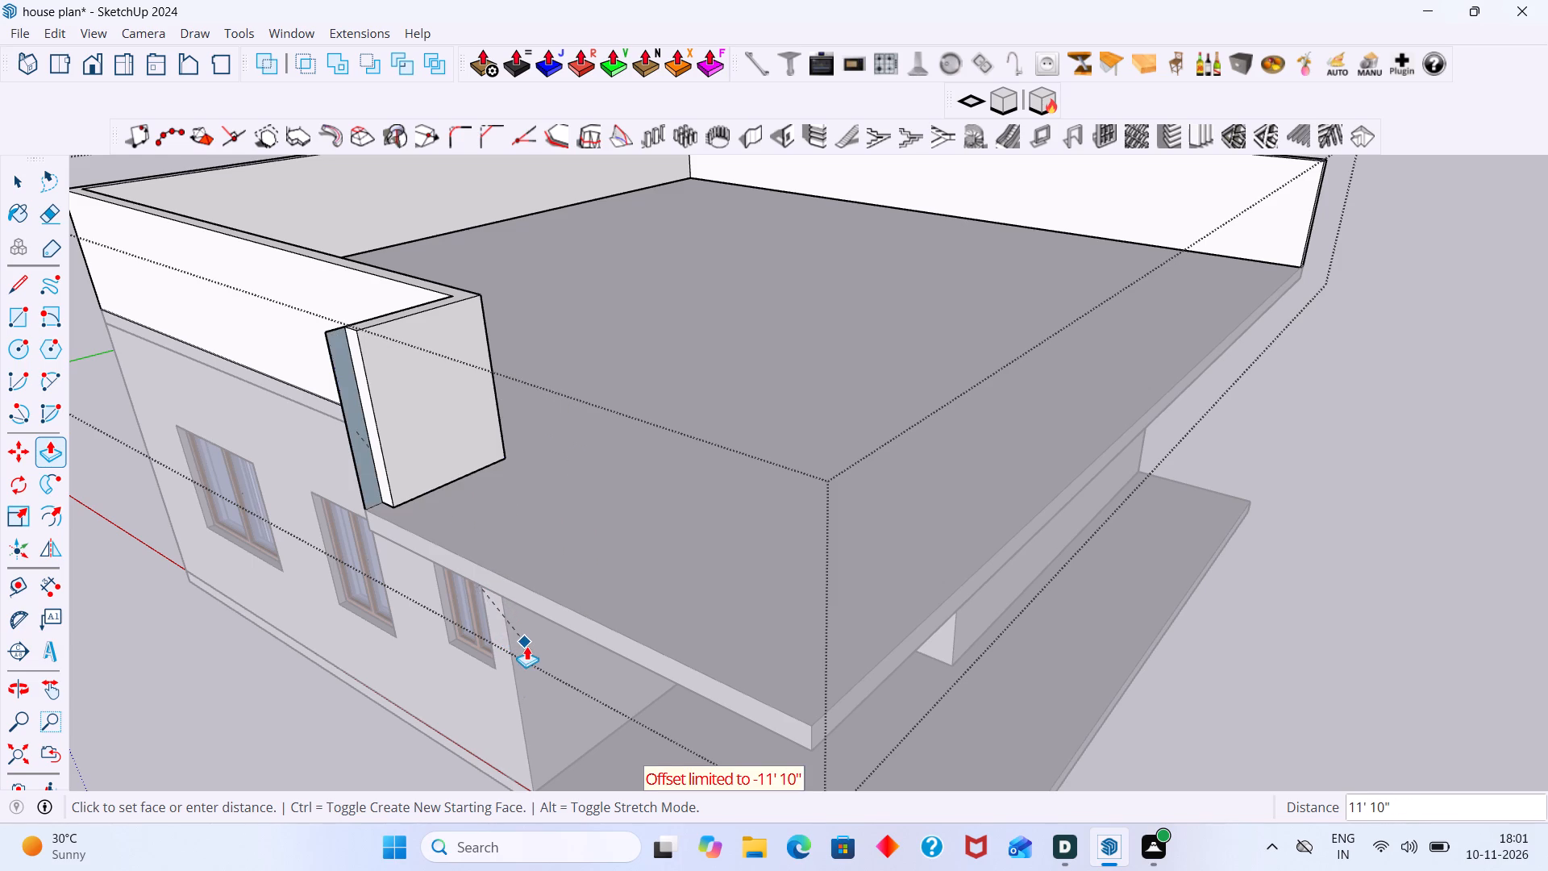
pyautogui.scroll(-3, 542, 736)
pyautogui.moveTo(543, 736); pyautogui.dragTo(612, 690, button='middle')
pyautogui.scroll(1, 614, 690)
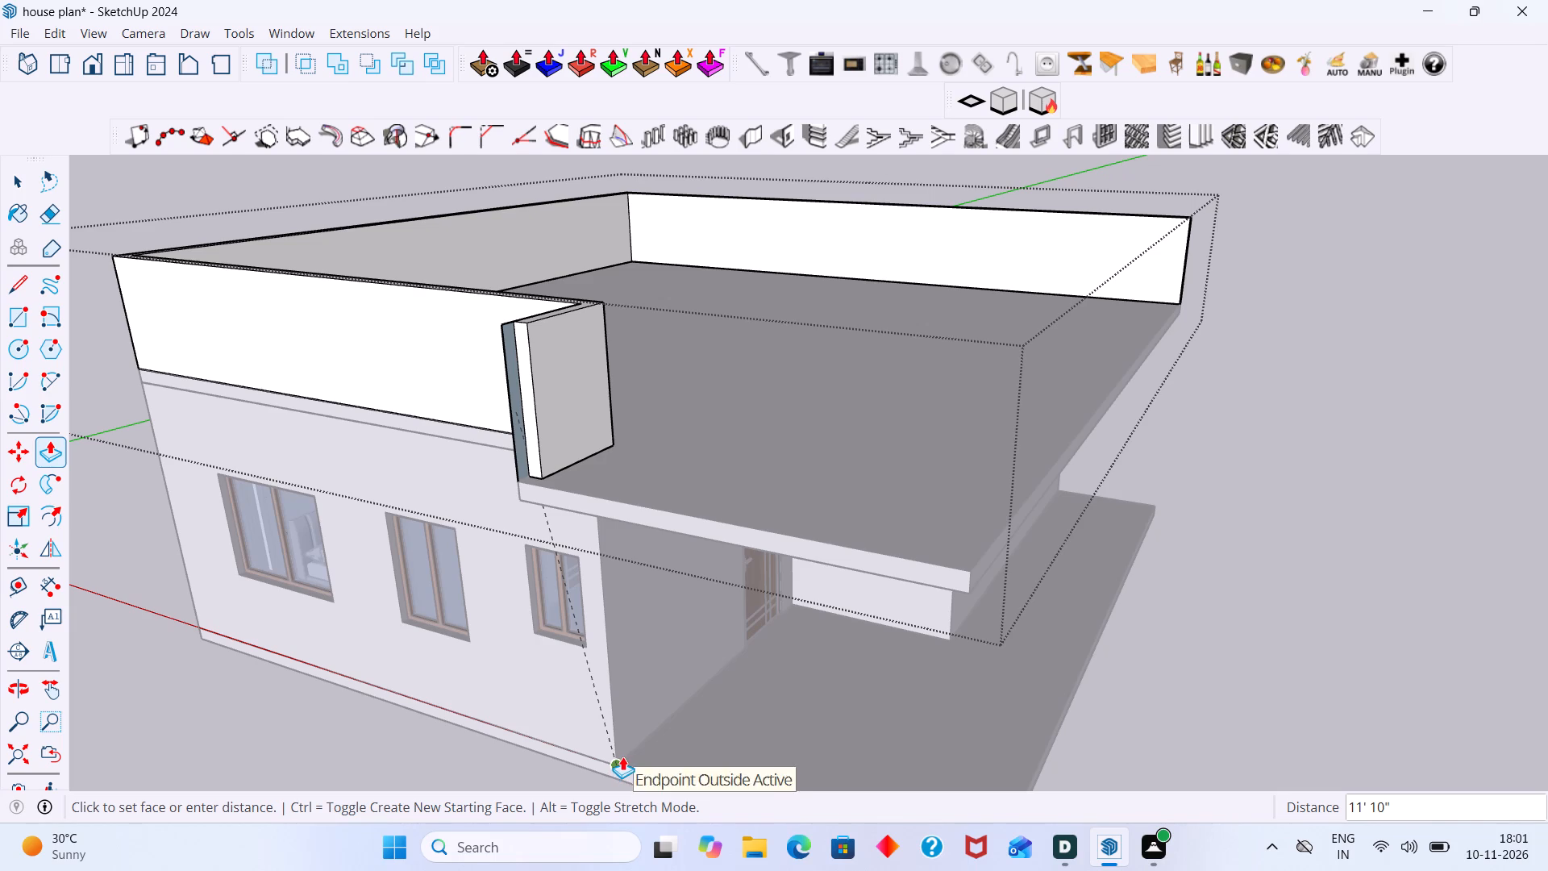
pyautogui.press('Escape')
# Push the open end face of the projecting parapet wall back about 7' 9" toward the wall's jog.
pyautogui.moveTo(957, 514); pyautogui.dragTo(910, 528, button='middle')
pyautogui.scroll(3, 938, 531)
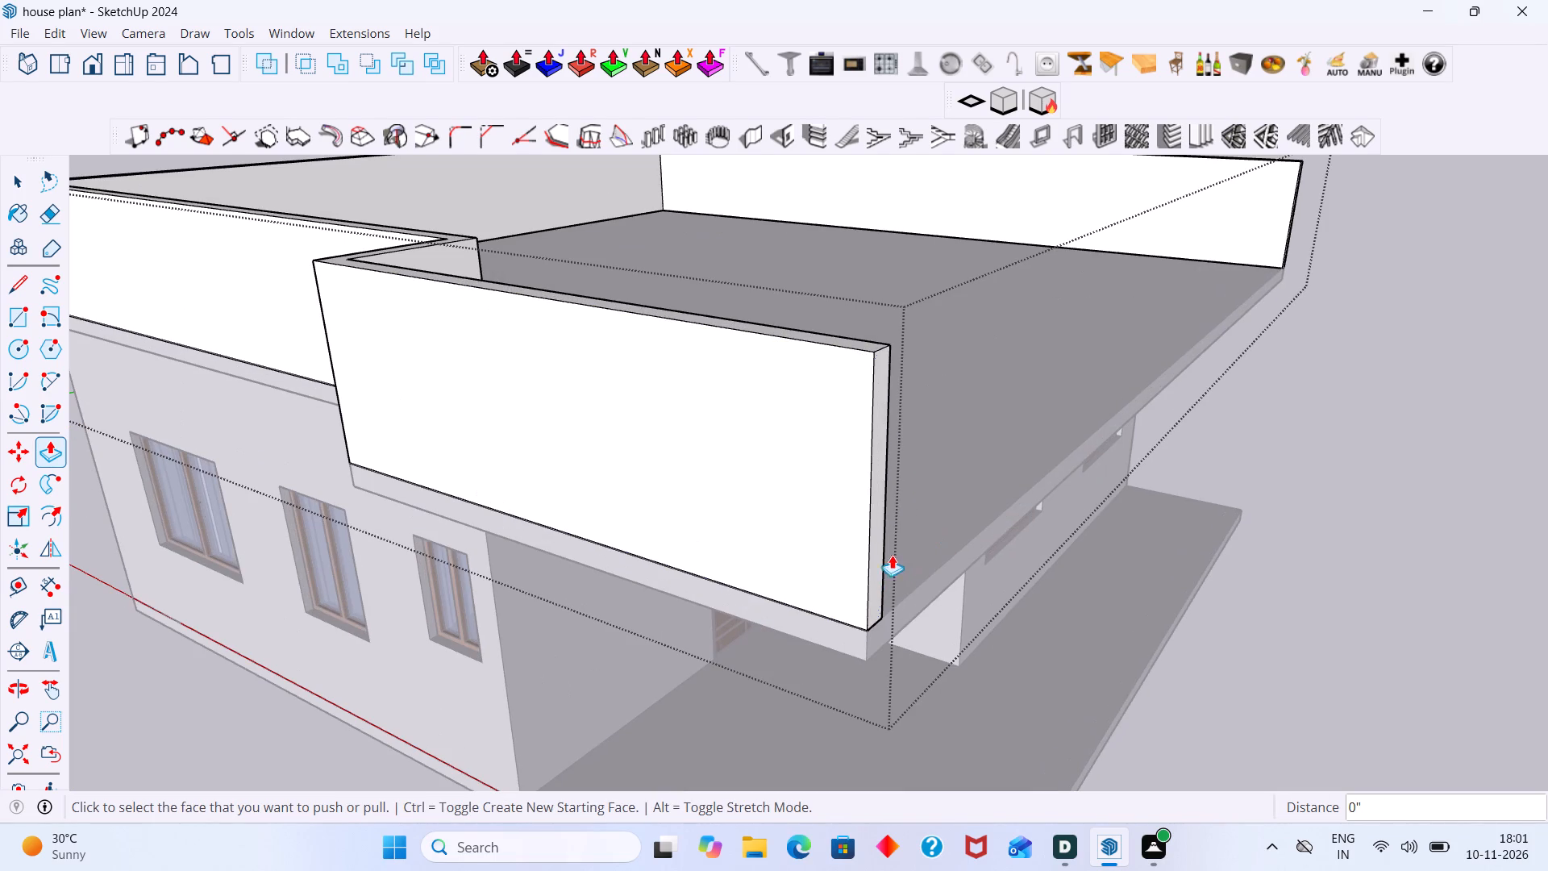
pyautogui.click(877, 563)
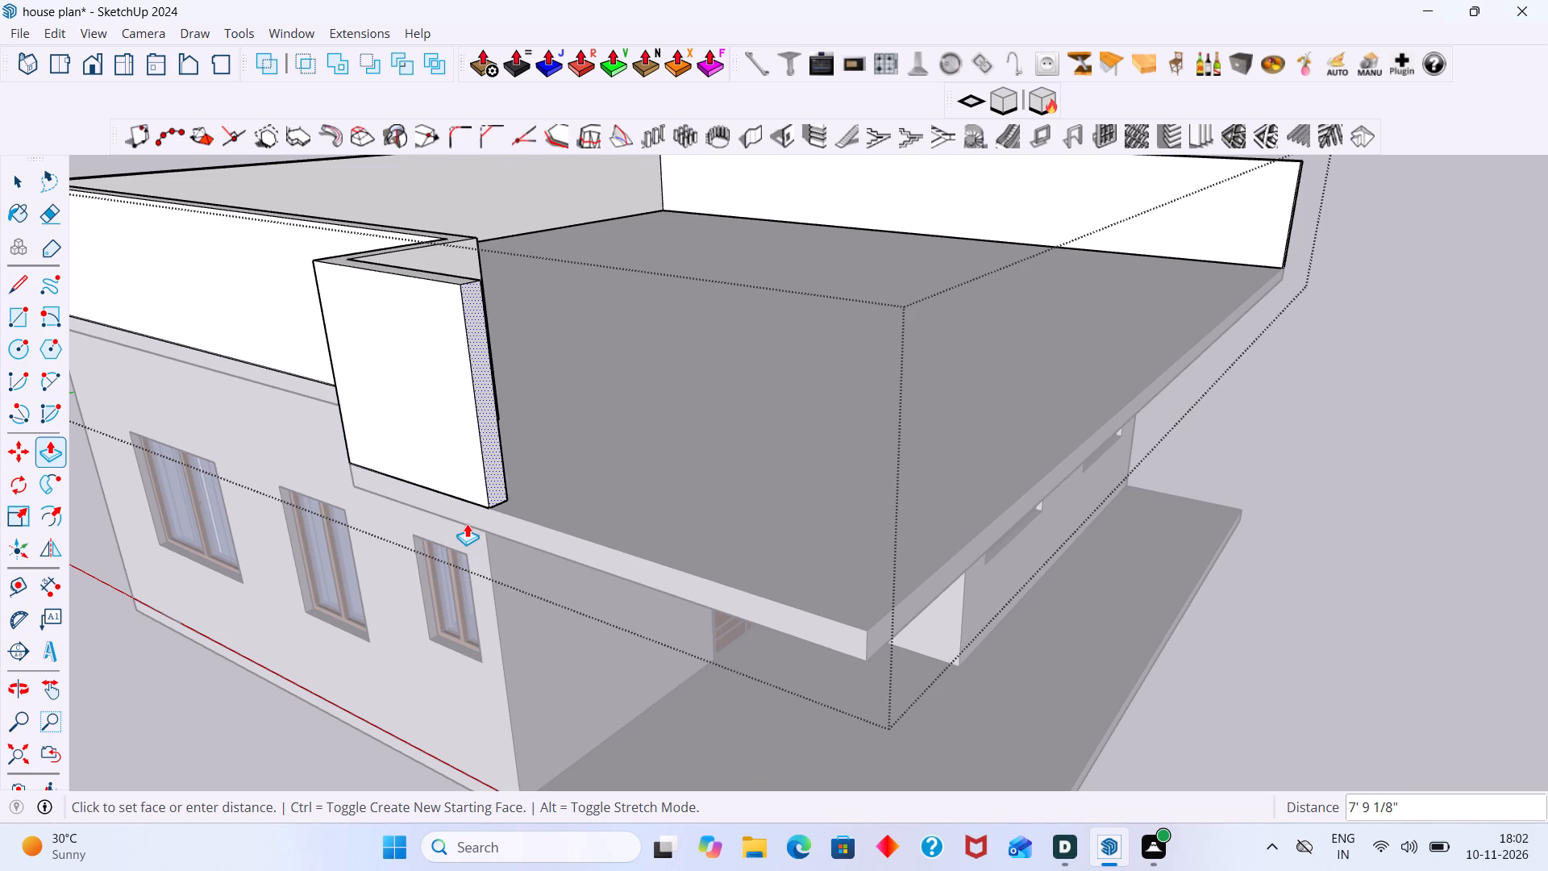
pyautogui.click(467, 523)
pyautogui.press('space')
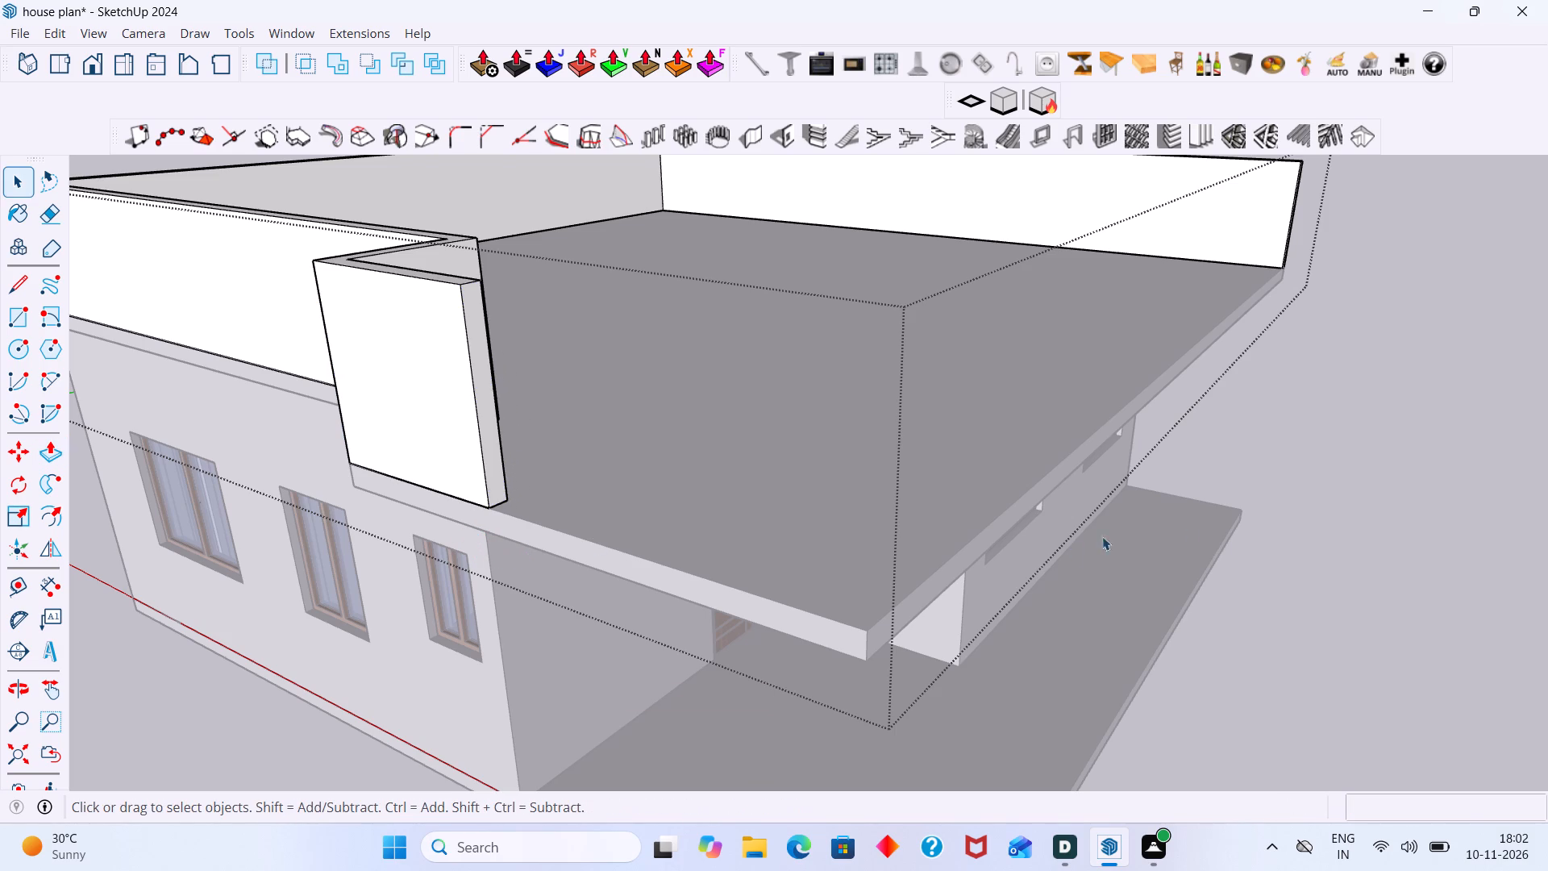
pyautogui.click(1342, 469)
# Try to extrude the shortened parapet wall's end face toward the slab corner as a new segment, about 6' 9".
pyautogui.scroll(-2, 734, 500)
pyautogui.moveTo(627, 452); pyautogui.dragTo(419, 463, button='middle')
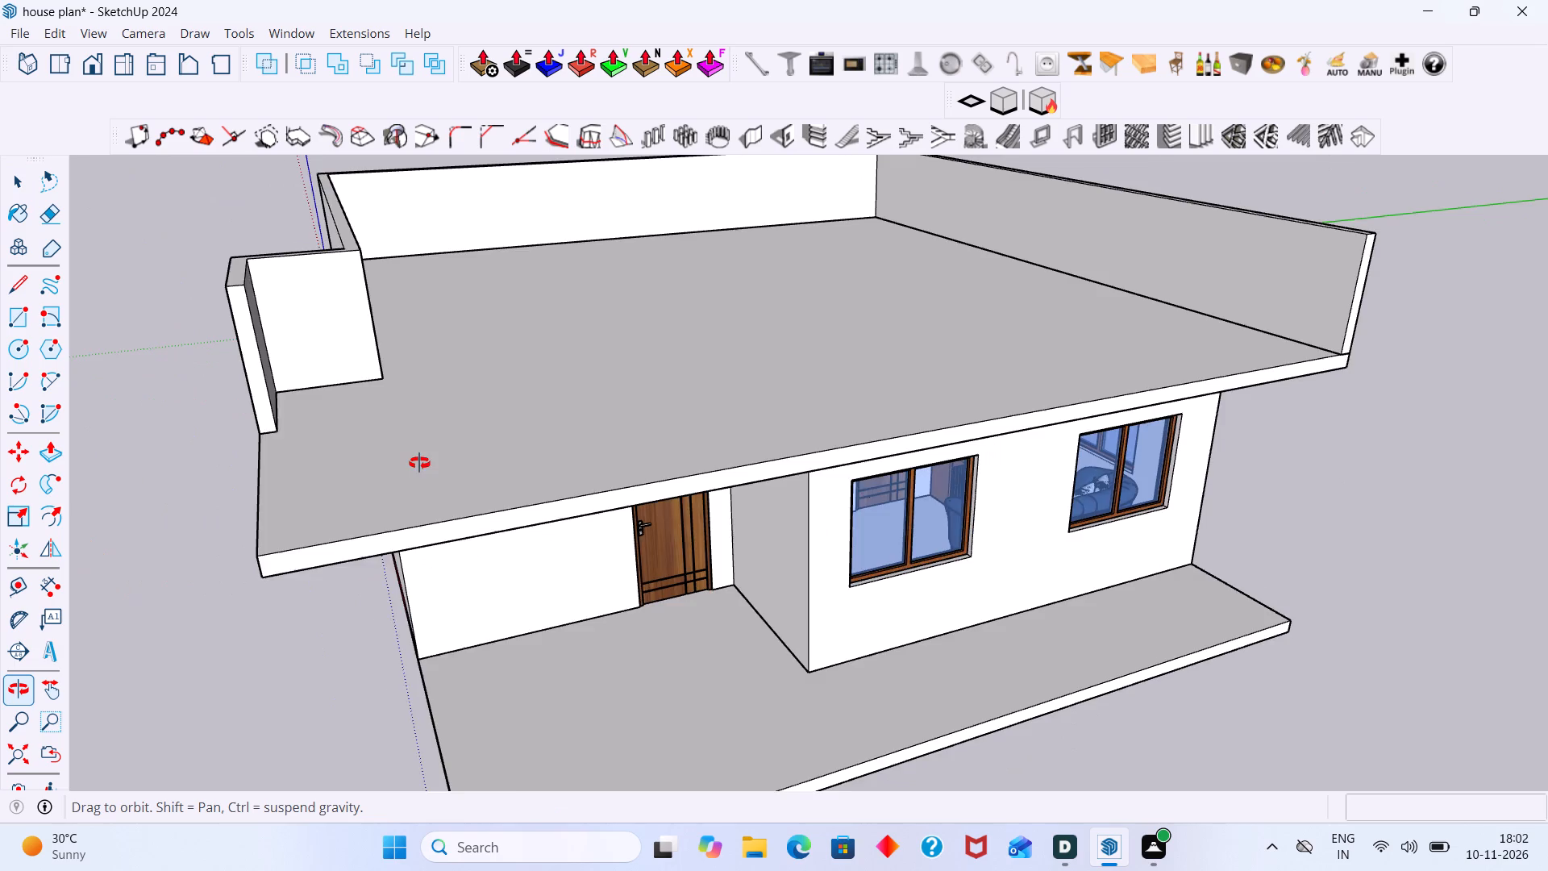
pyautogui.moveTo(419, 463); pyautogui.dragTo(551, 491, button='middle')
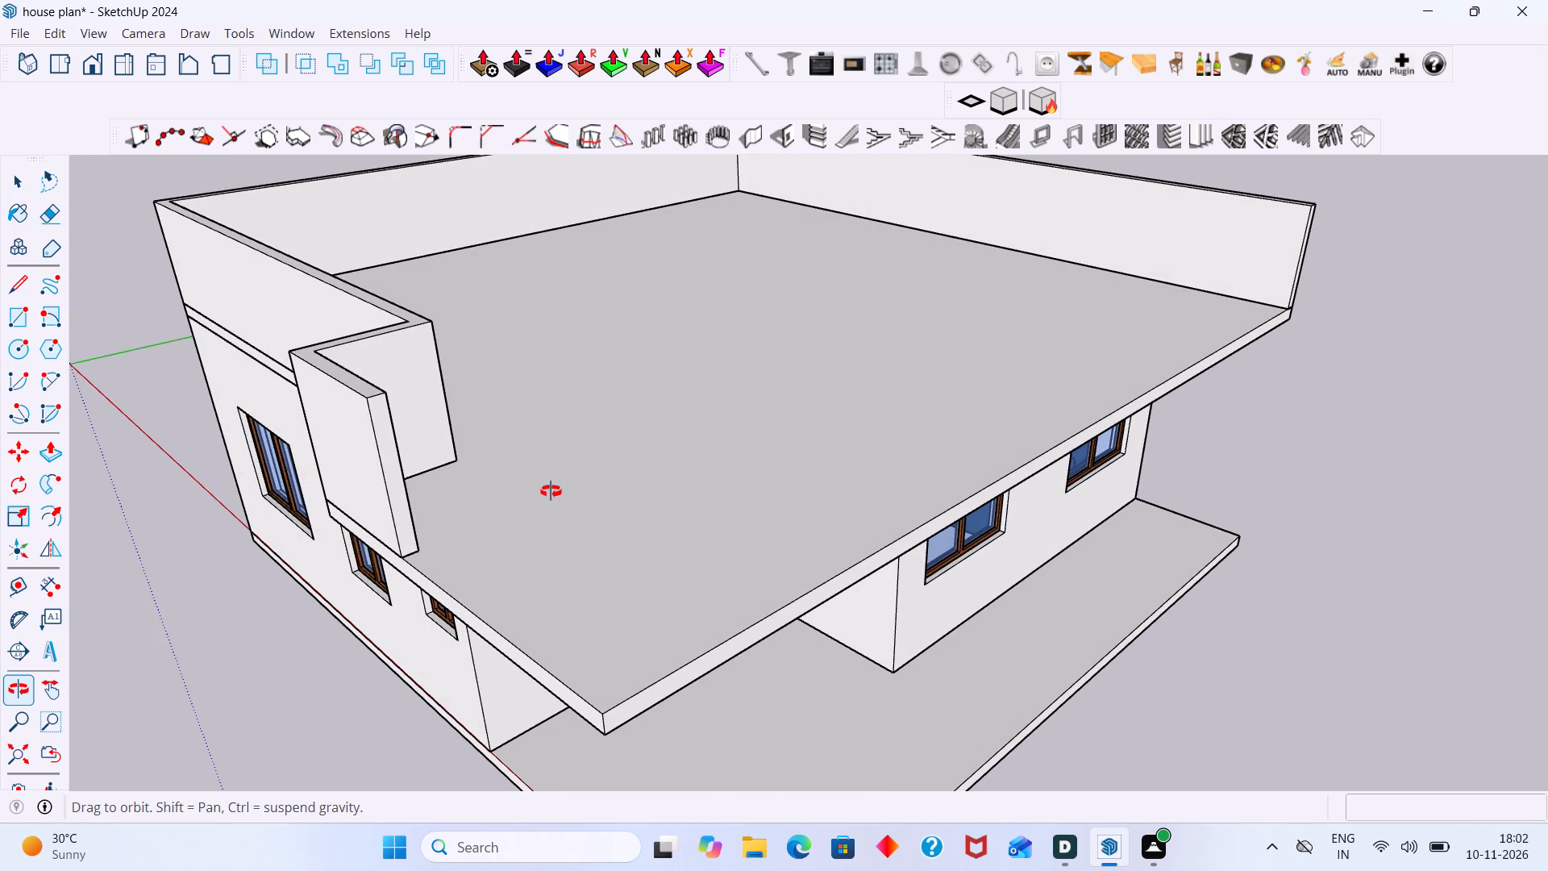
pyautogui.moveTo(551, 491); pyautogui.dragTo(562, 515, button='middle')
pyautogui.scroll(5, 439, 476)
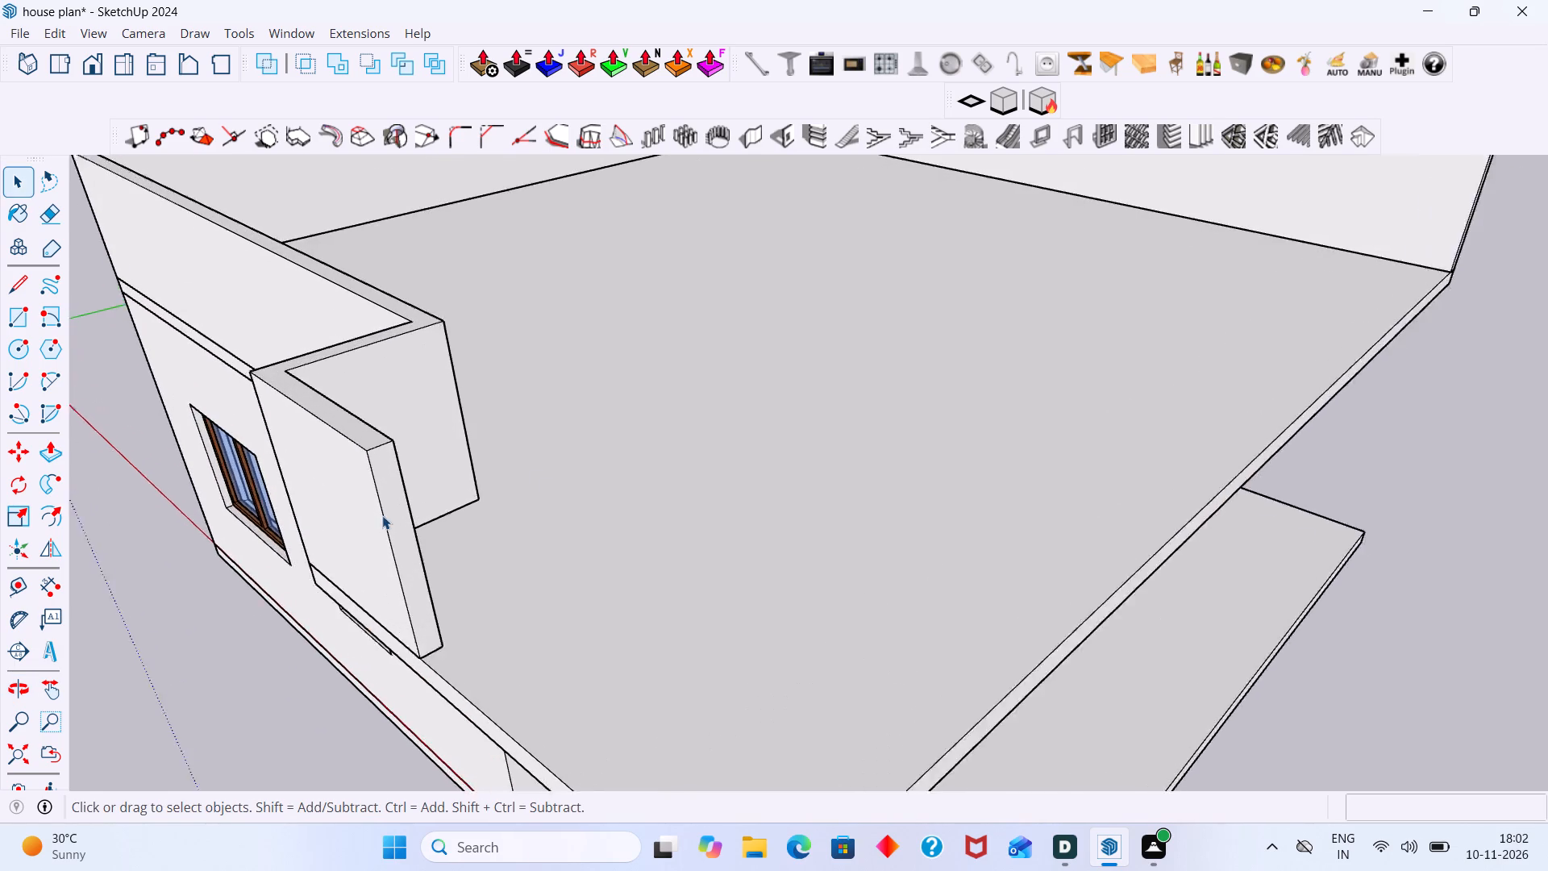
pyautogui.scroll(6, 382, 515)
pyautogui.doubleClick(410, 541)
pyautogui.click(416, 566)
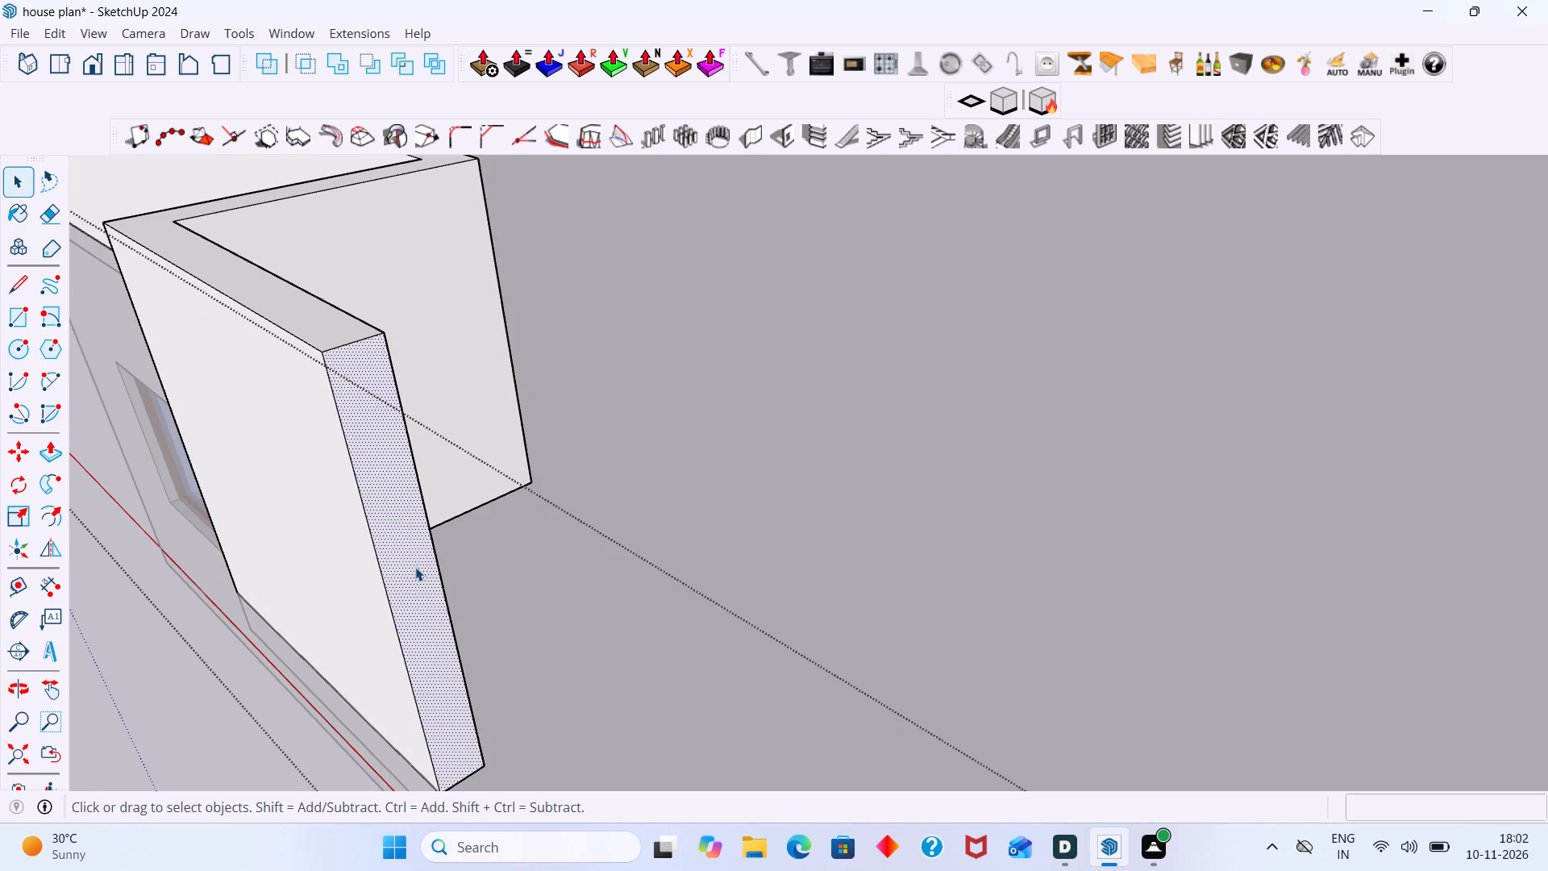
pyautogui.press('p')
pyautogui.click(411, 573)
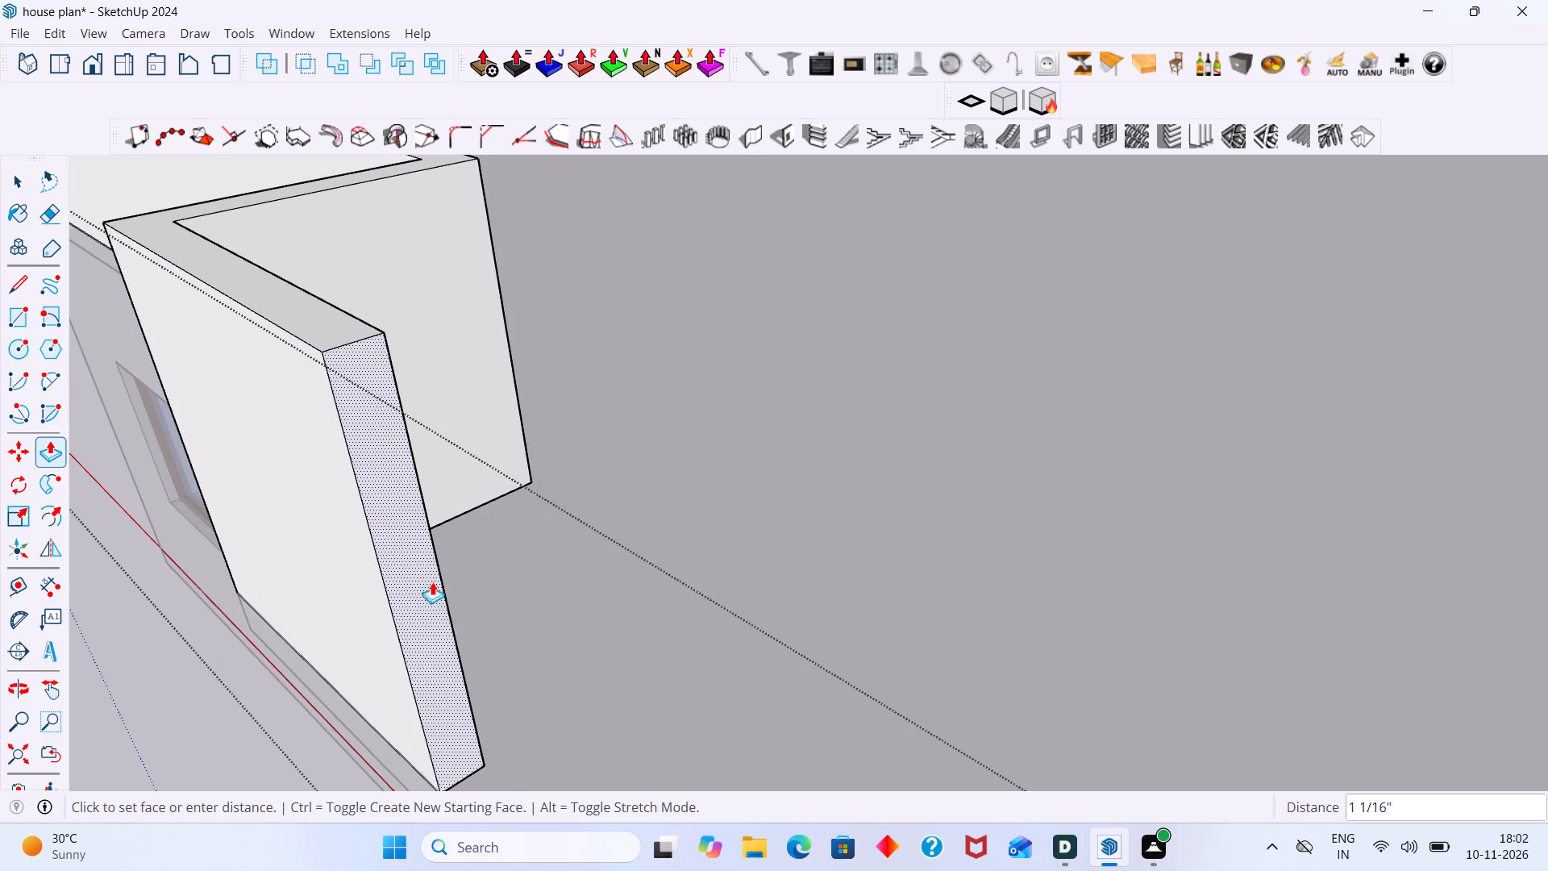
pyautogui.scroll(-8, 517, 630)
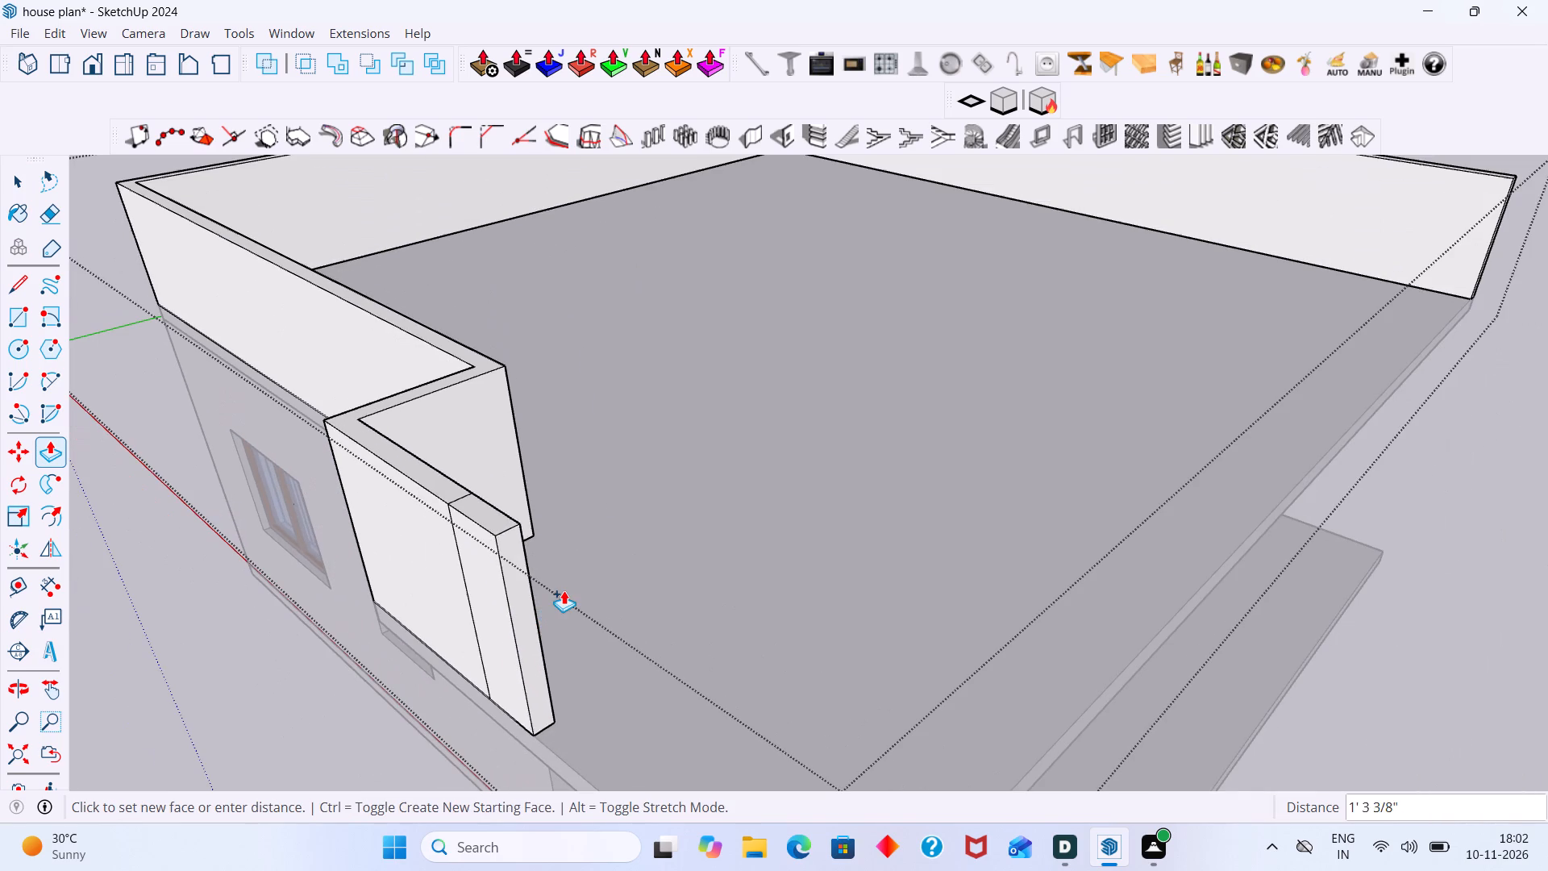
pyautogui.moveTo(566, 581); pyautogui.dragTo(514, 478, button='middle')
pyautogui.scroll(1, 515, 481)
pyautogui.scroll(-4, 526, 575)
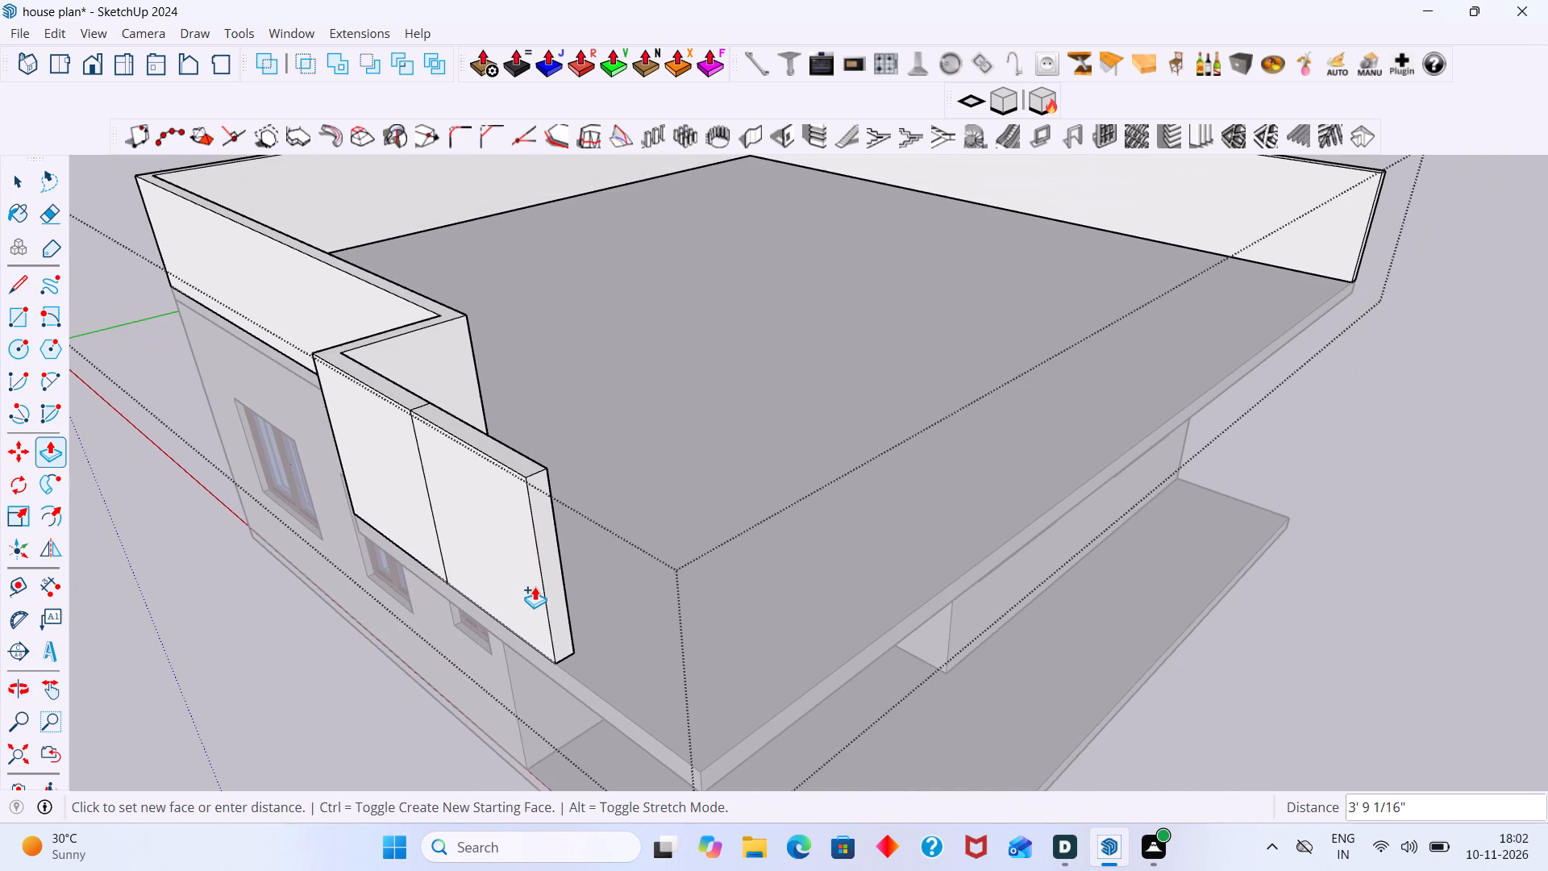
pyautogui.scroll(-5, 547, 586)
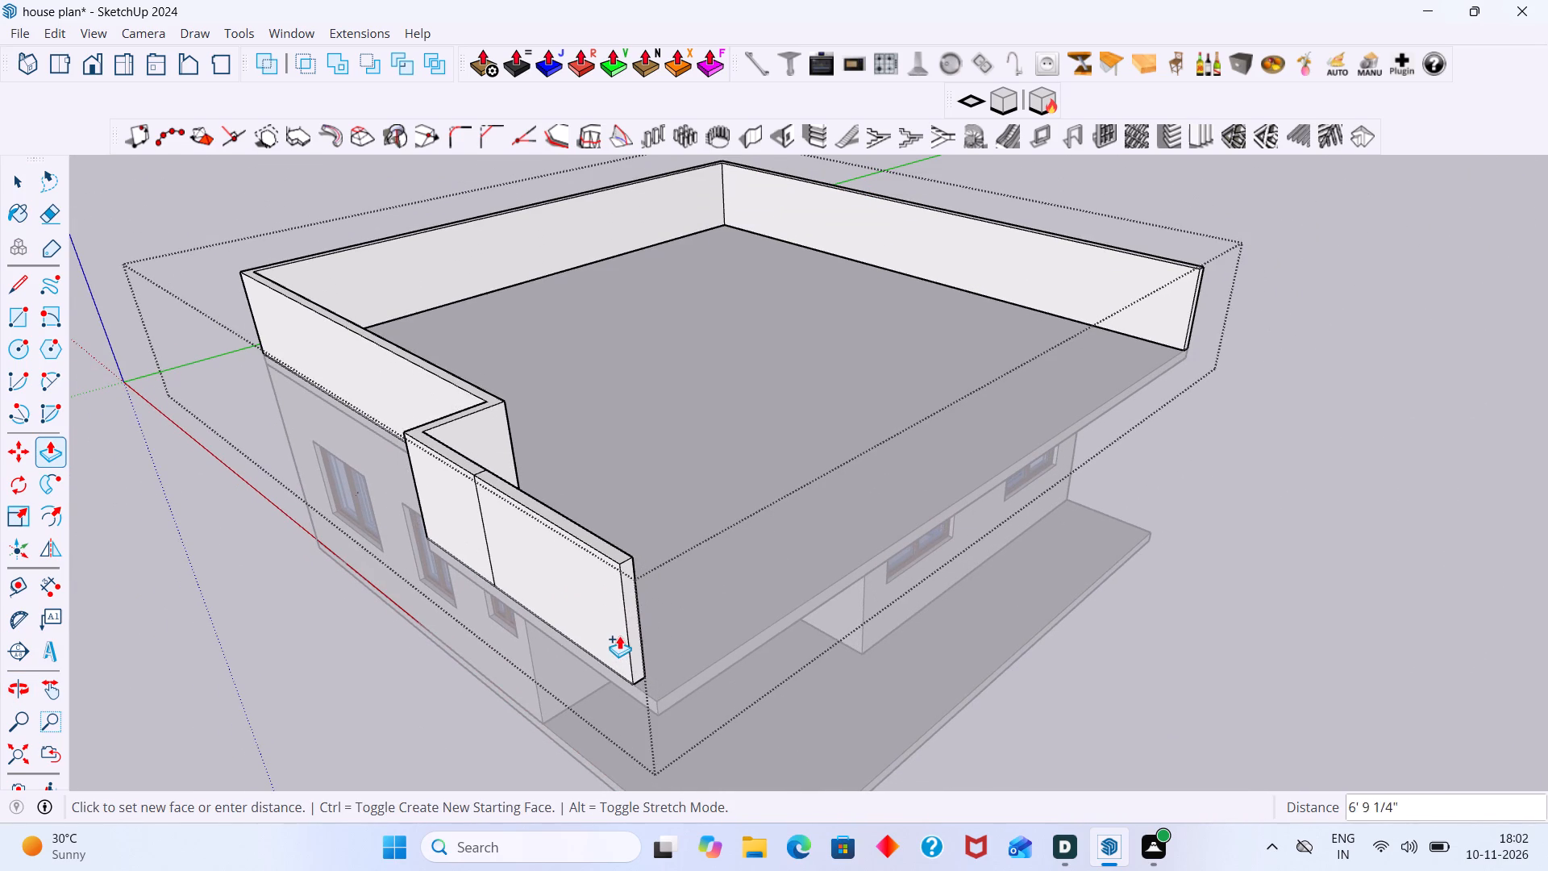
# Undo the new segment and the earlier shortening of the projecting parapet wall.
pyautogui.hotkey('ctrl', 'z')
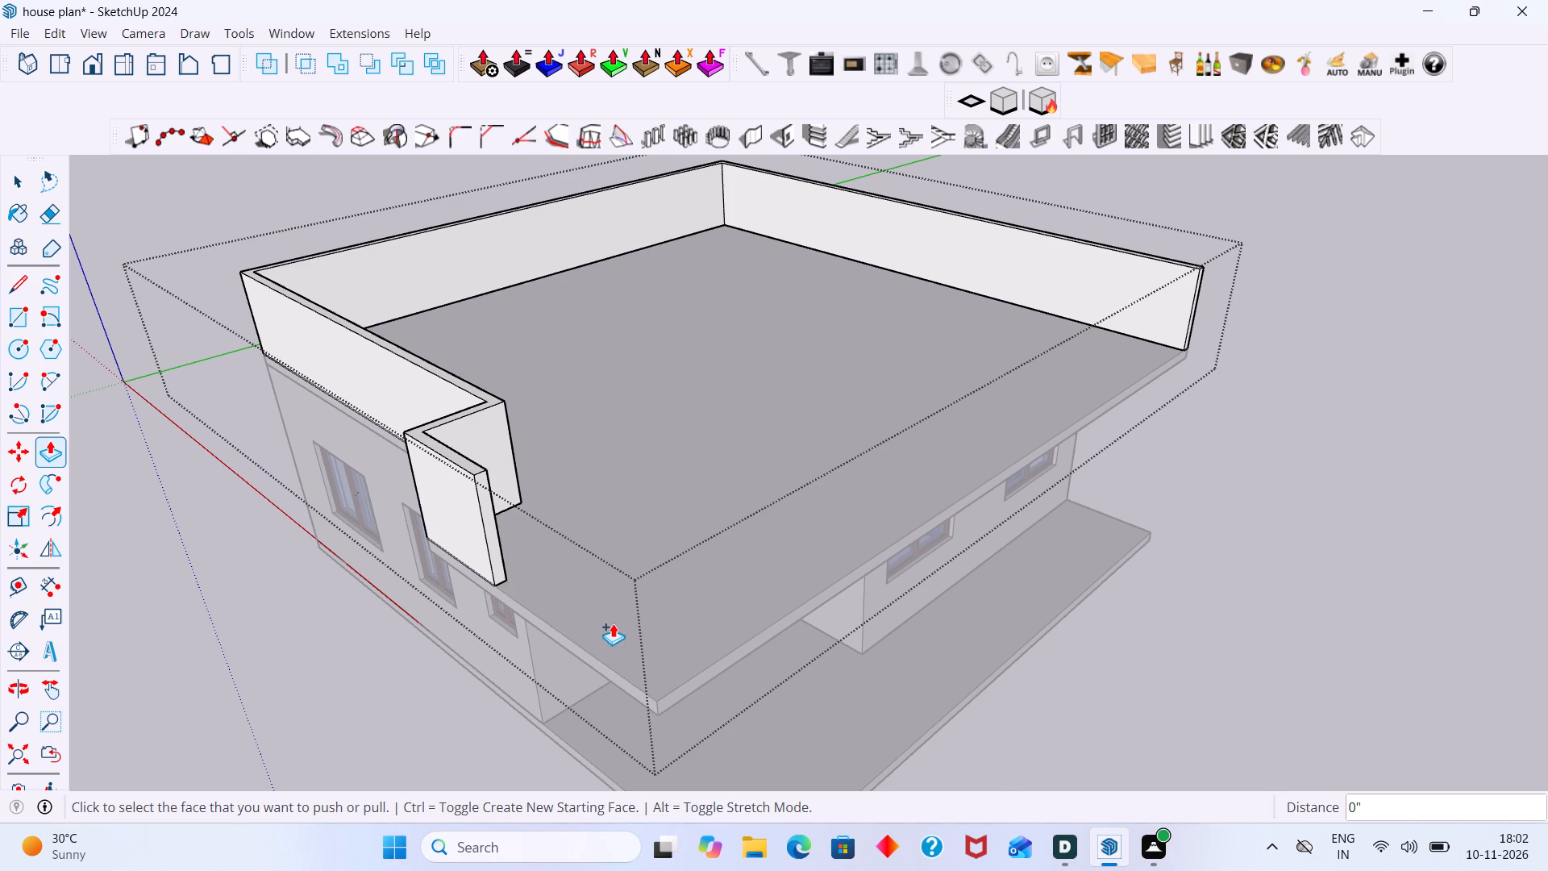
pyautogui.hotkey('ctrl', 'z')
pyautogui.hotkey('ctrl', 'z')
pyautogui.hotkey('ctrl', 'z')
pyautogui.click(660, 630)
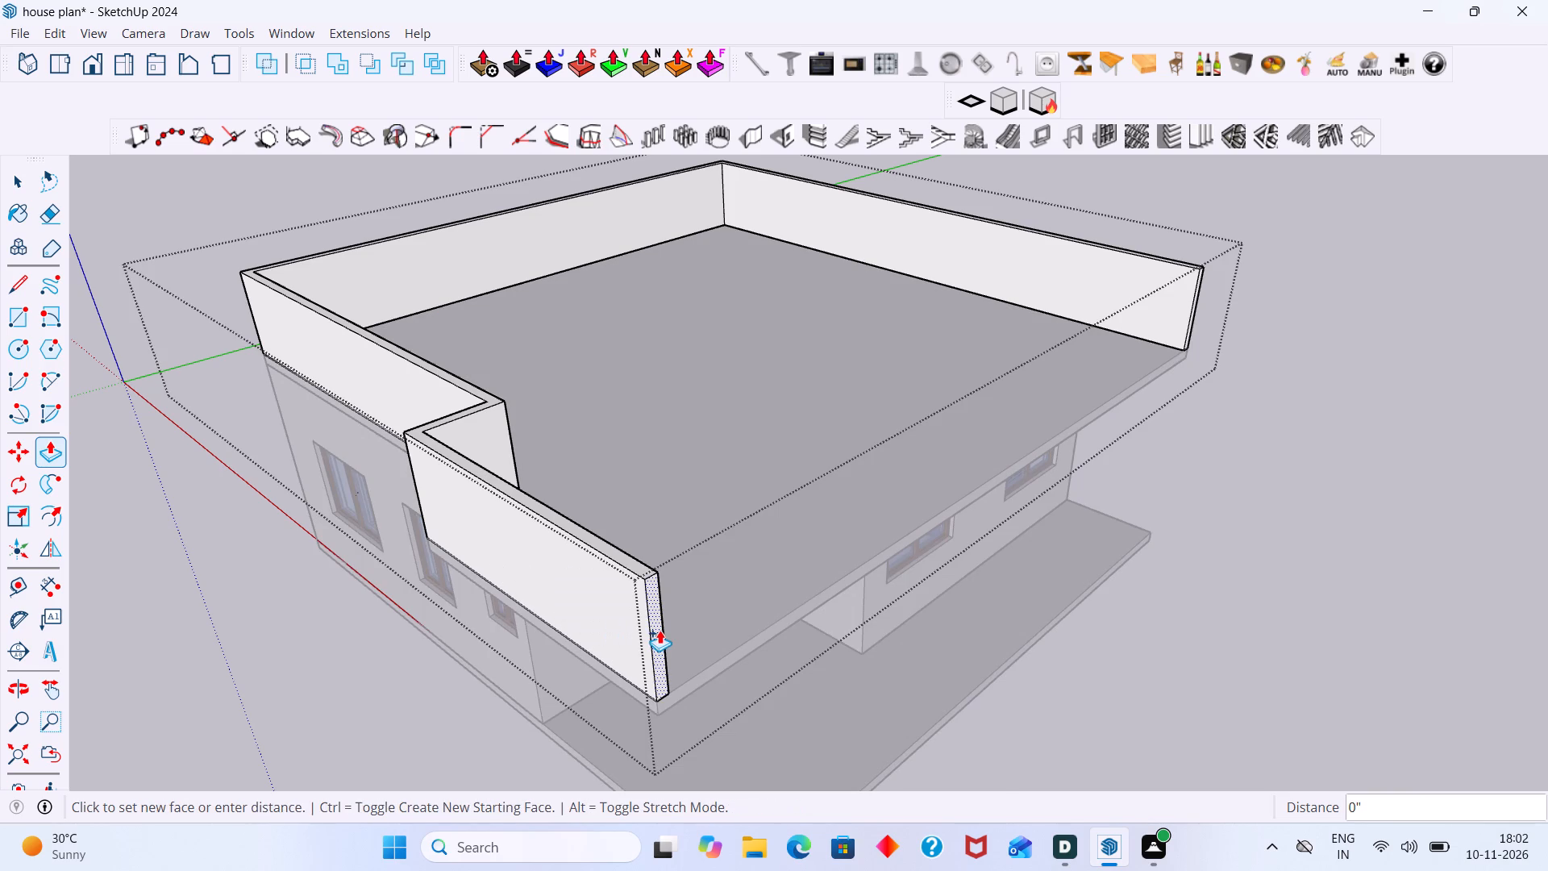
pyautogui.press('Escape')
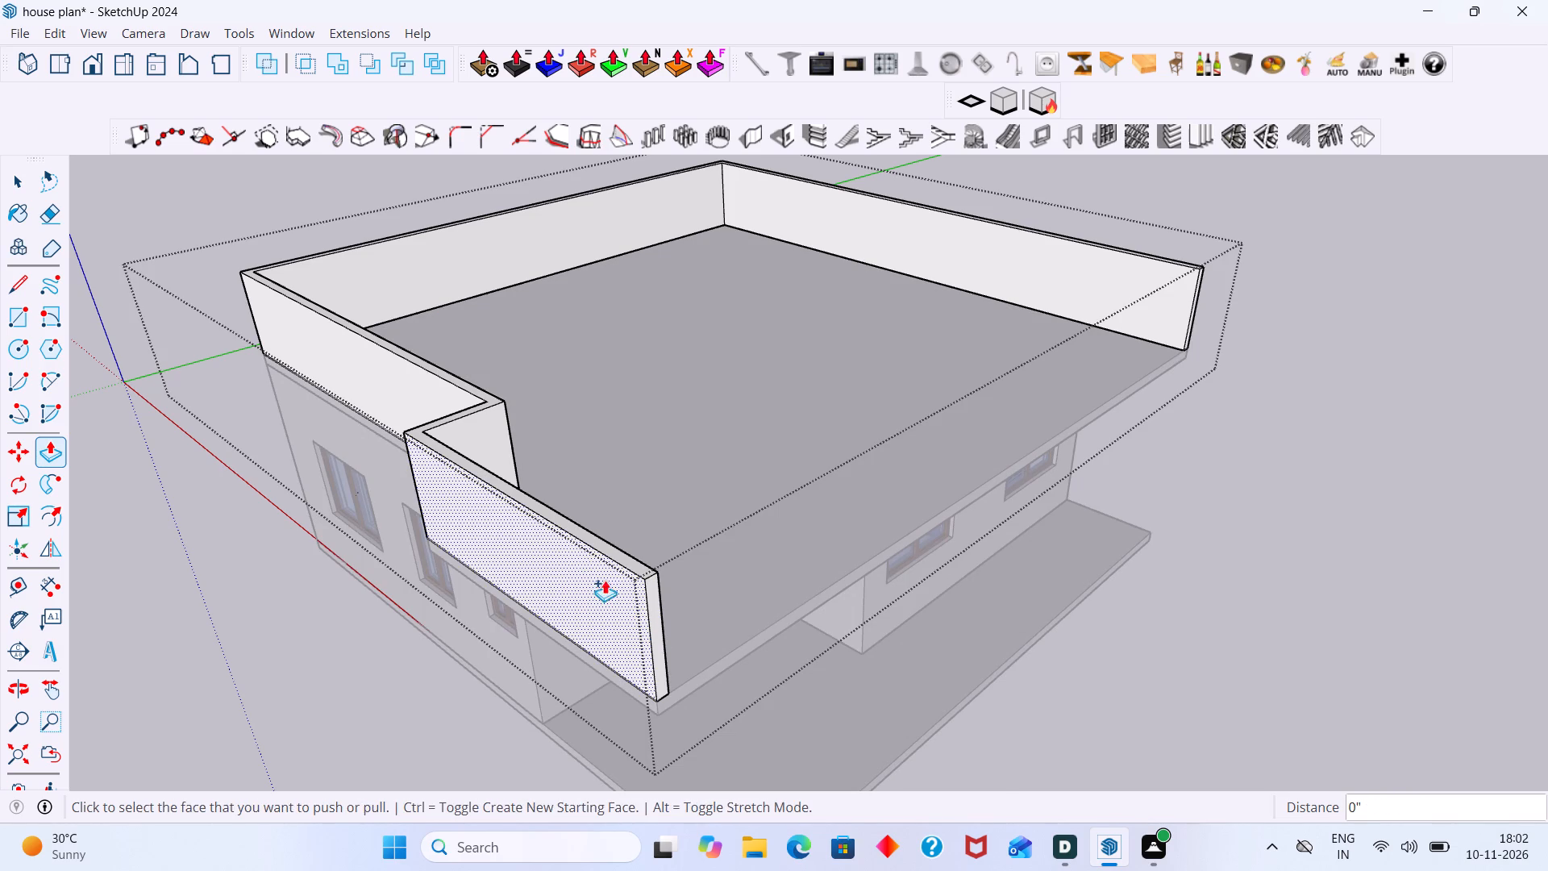
# Push the projecting parapet wall's end face back 5' 11" to the midpoint of the slab edge.
pyautogui.press('space')
pyautogui.click(656, 616)
pyautogui.press('p')
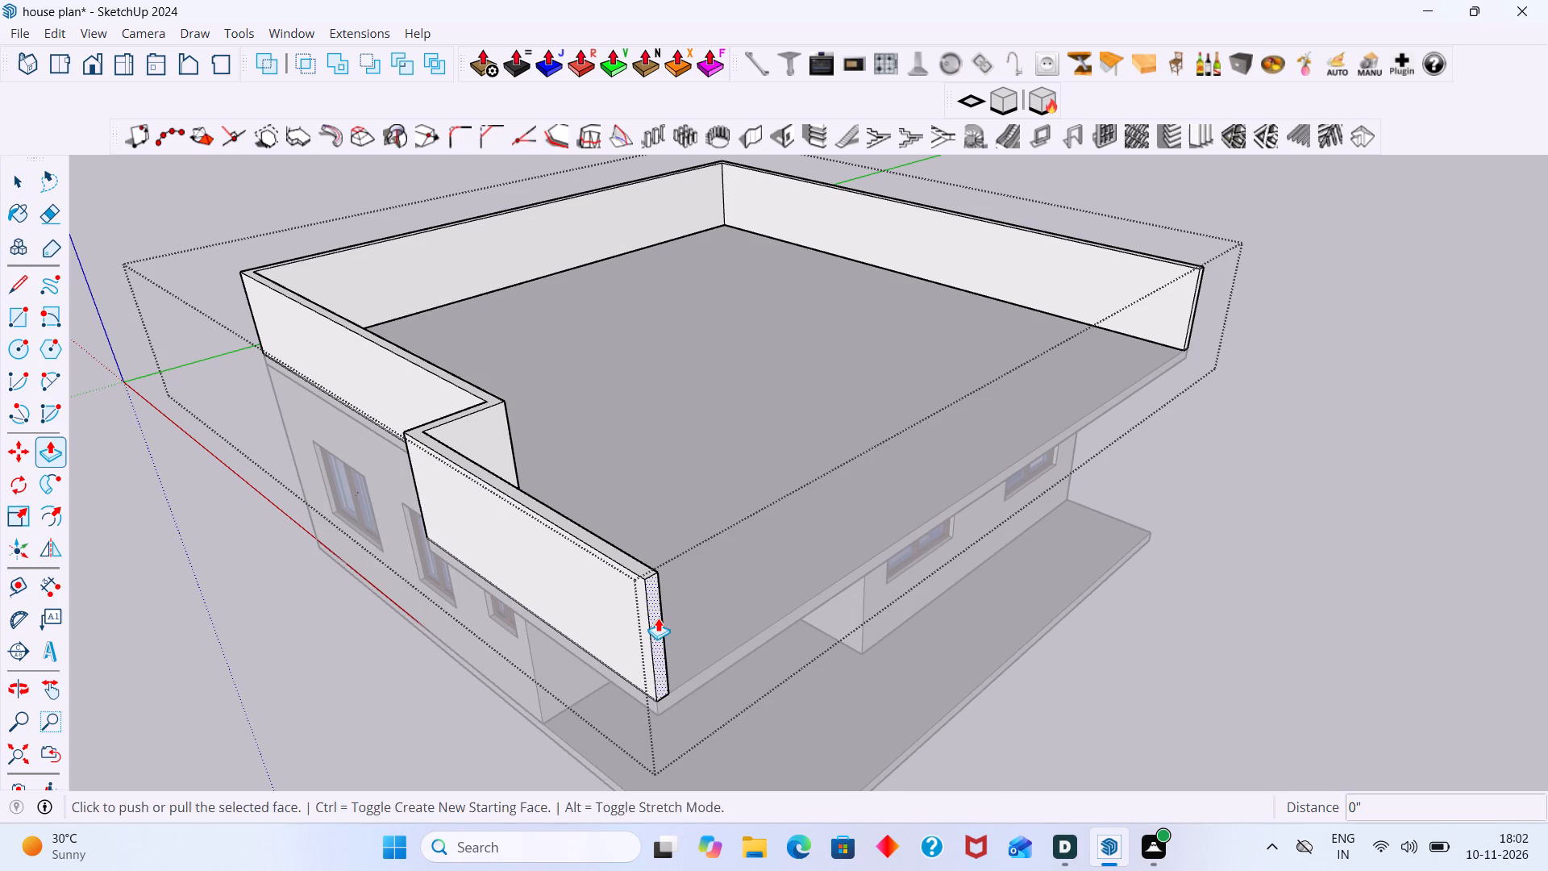
pyautogui.click(658, 618)
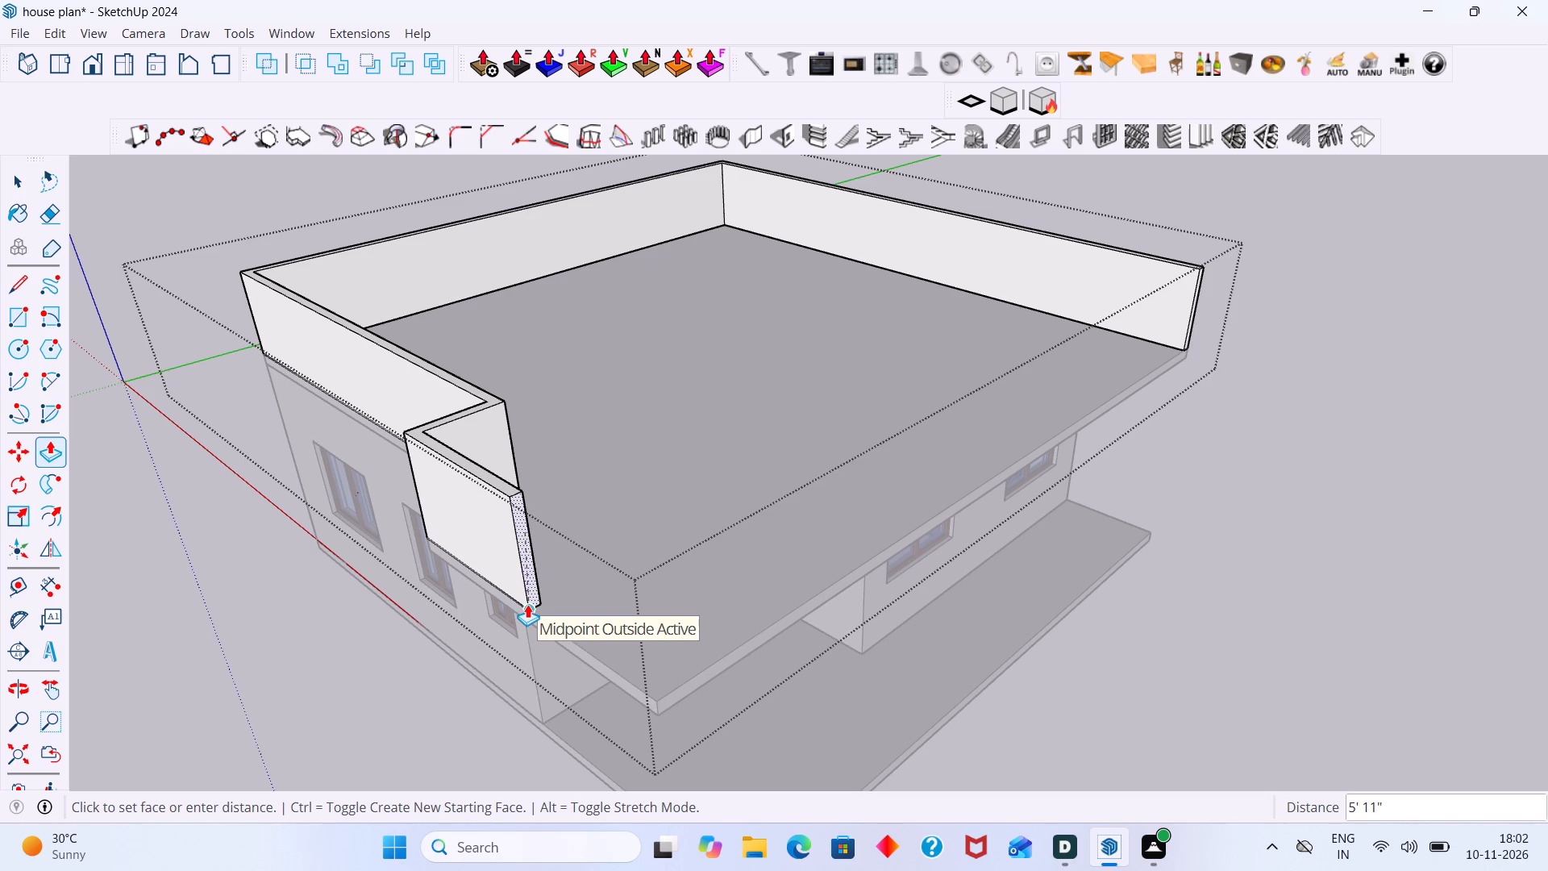
pyautogui.press('space')
pyautogui.click(429, 687)
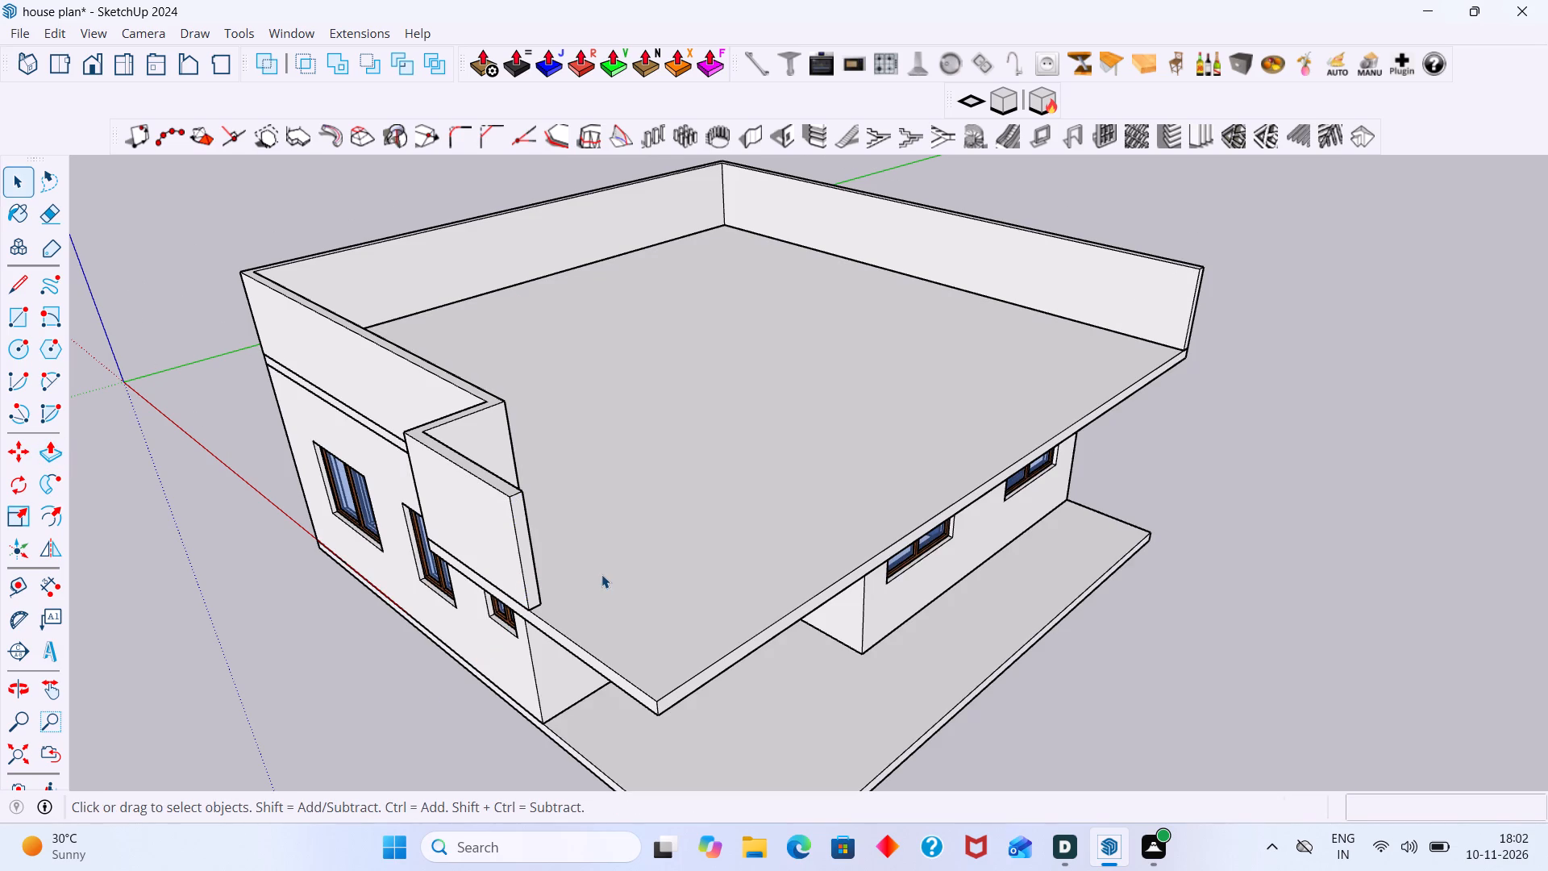
# Extrude the shortened parapet wall's end face 5' 11" back out to the slab corner as a separate segment with a new starting face.
pyautogui.moveTo(643, 610); pyautogui.dragTo(677, 601, button='middle')
pyautogui.scroll(4, 635, 565)
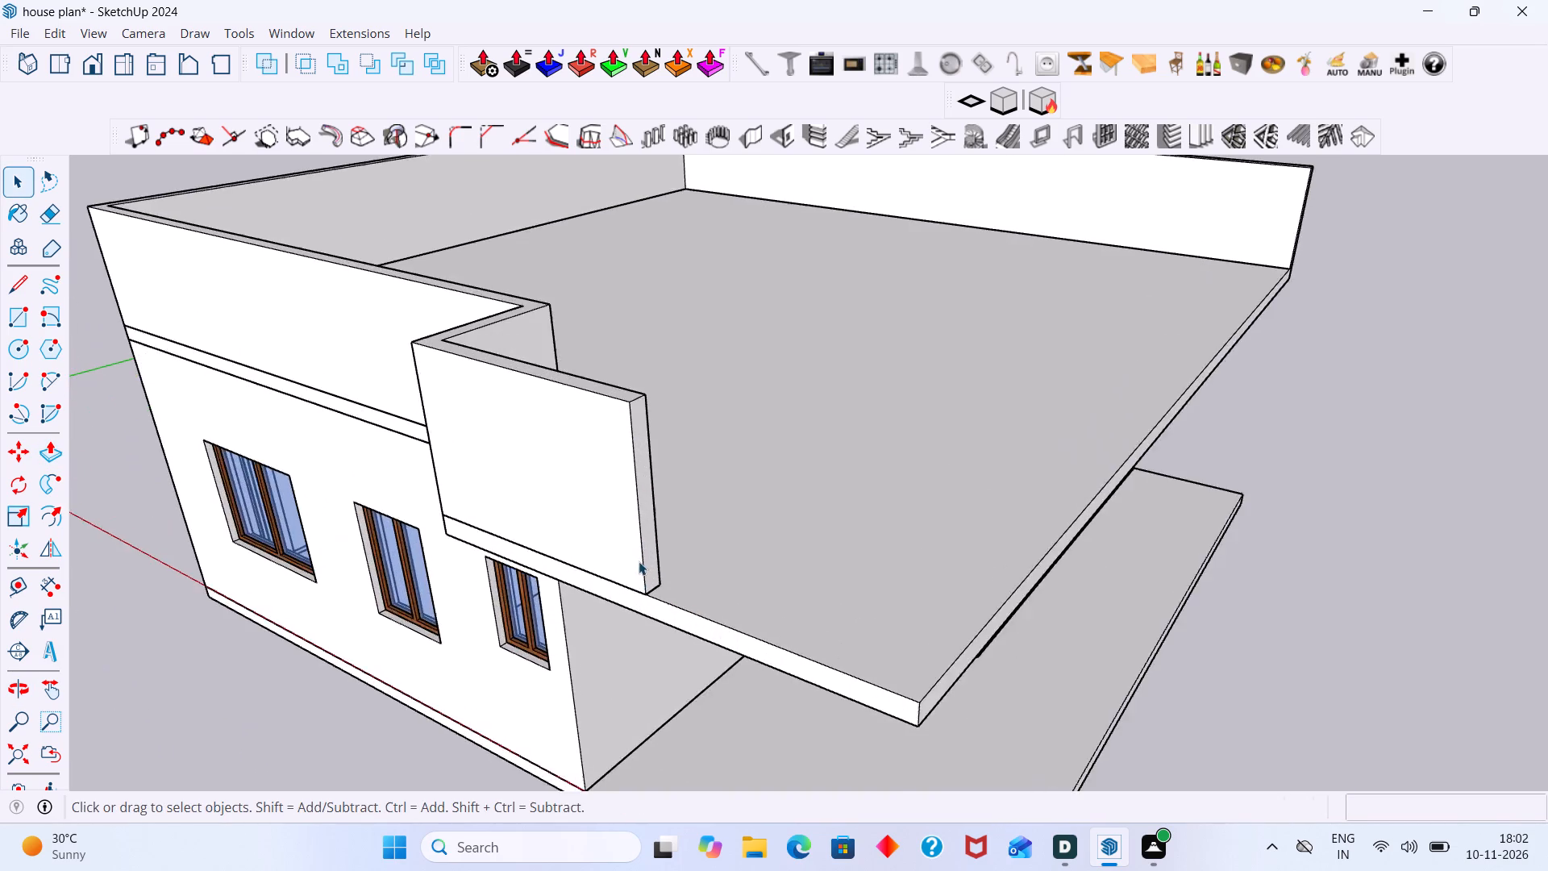
pyautogui.moveTo(639, 561); pyautogui.dragTo(527, 575, button='middle')
pyautogui.scroll(4, 536, 561)
pyautogui.click(473, 520)
pyautogui.scroll(2, 473, 520)
pyautogui.doubleClick(473, 520)
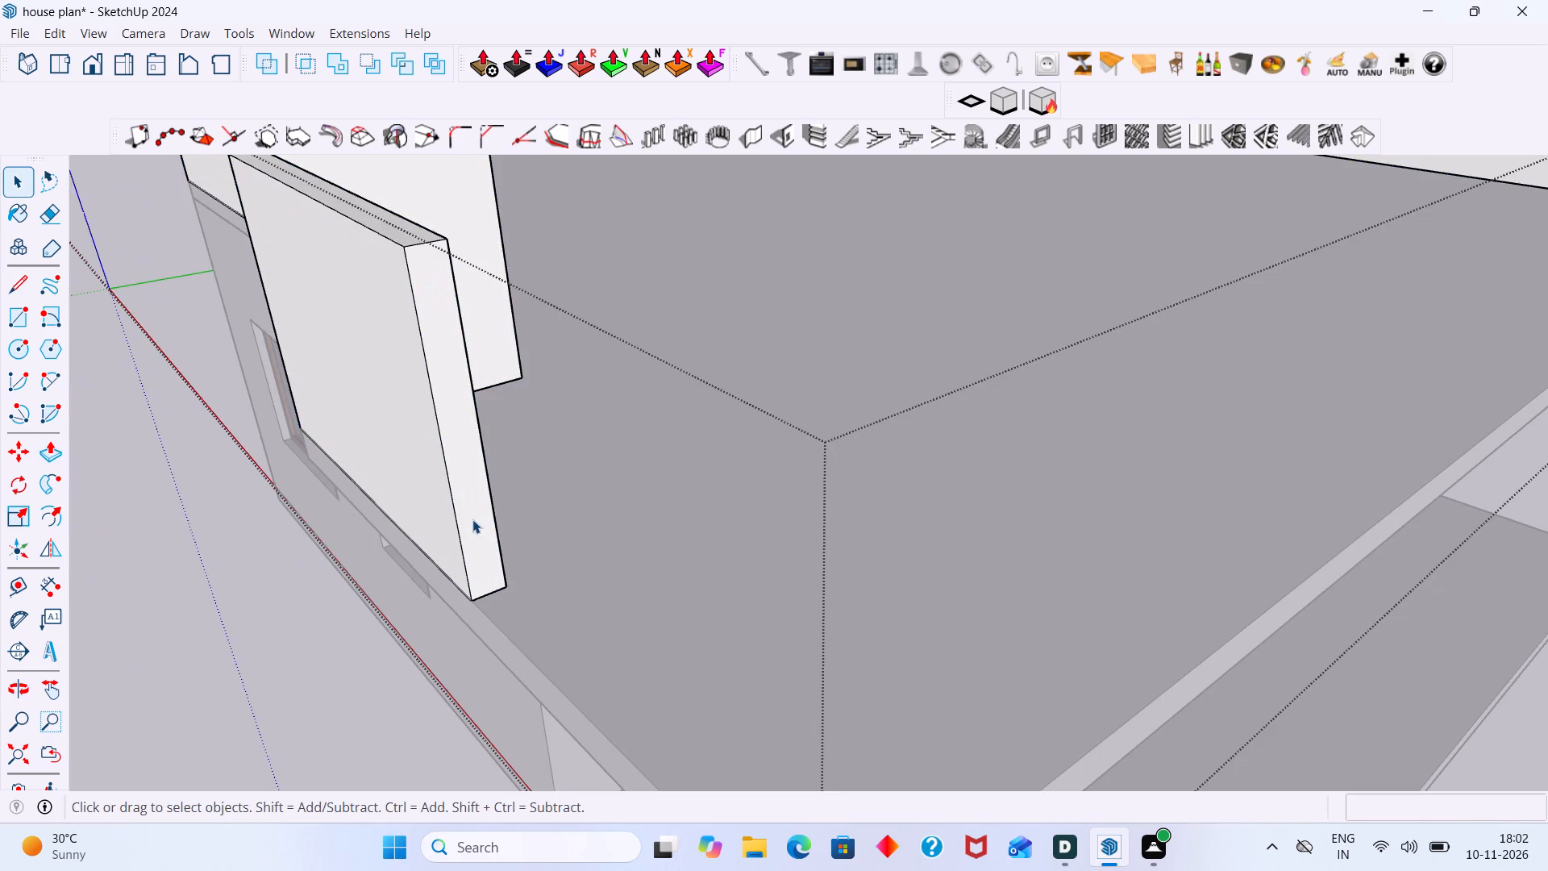
pyautogui.click(472, 519)
pyautogui.doubleClick(472, 519)
pyautogui.click(472, 523)
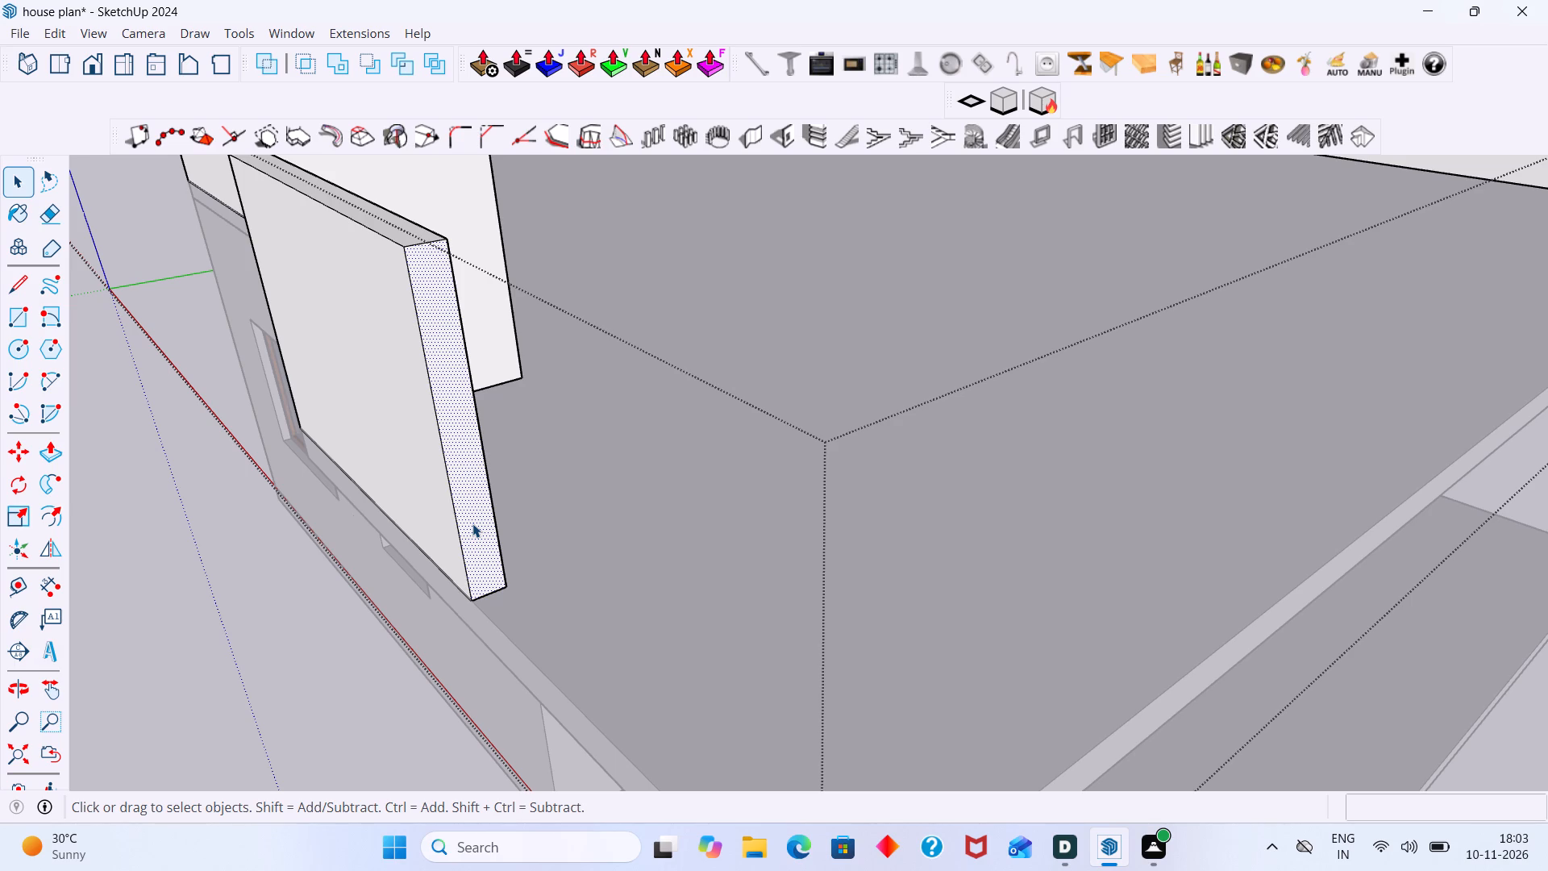
pyautogui.press('p')
pyautogui.click(472, 523)
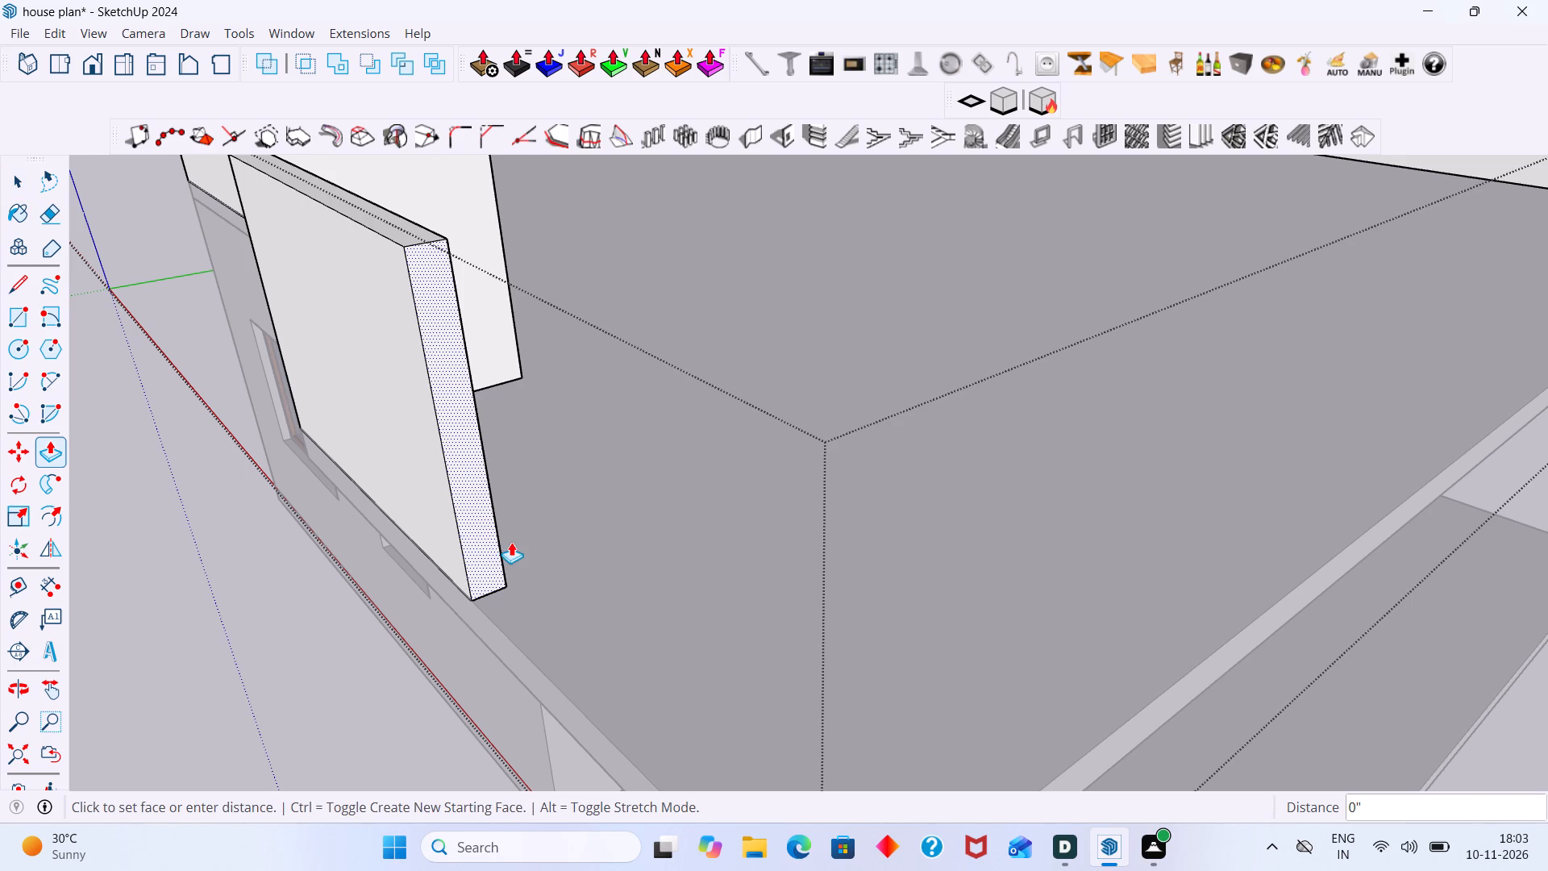
pyautogui.click(501, 540)
pyautogui.hotkey('ctrl', 'z')
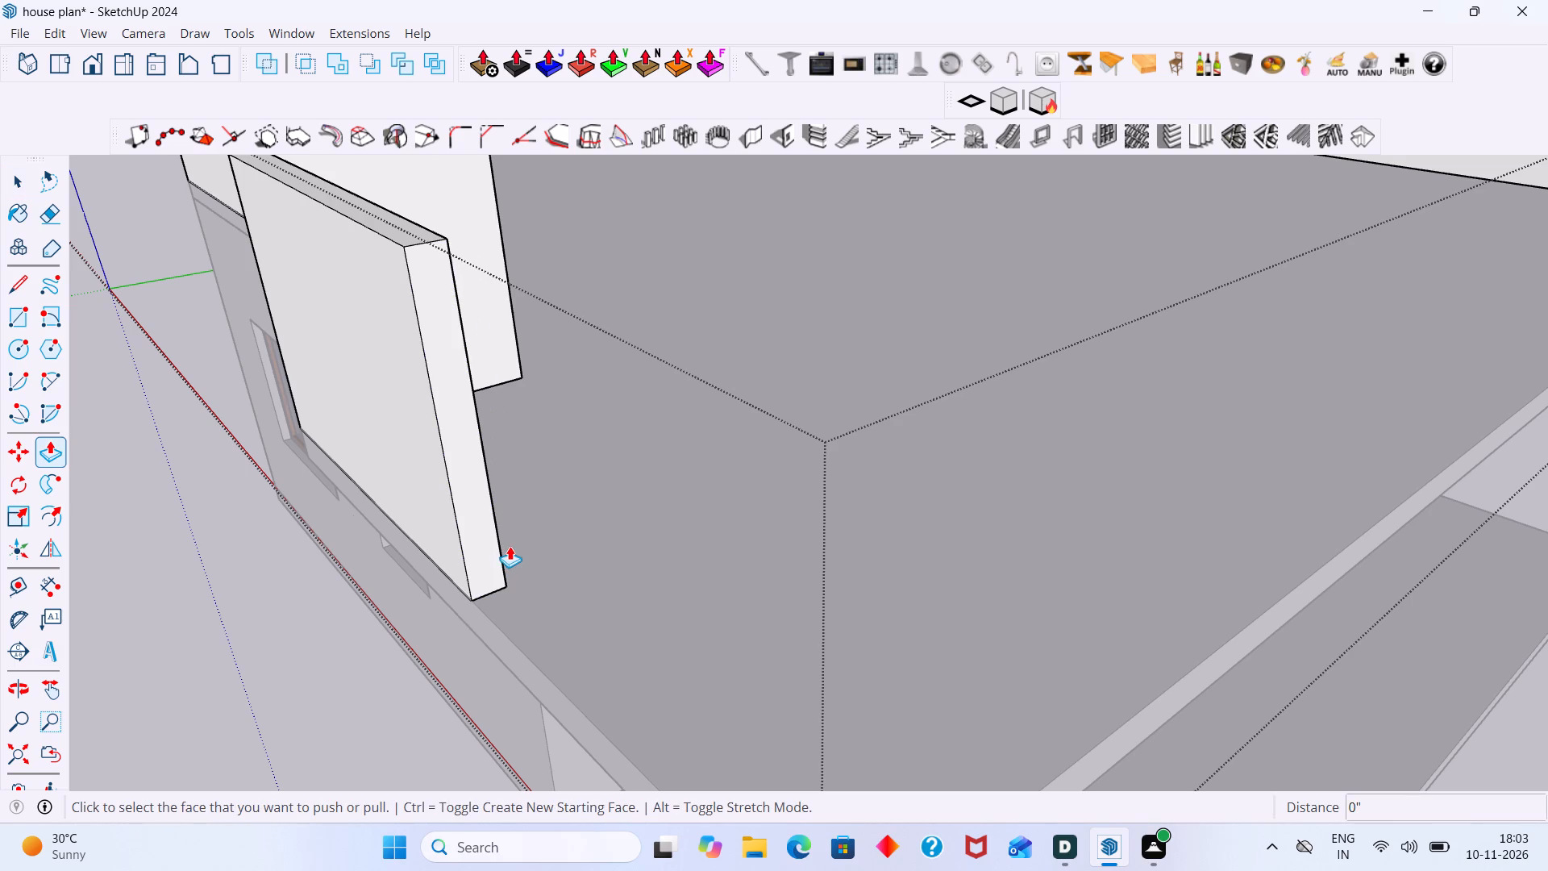
pyautogui.click(485, 538)
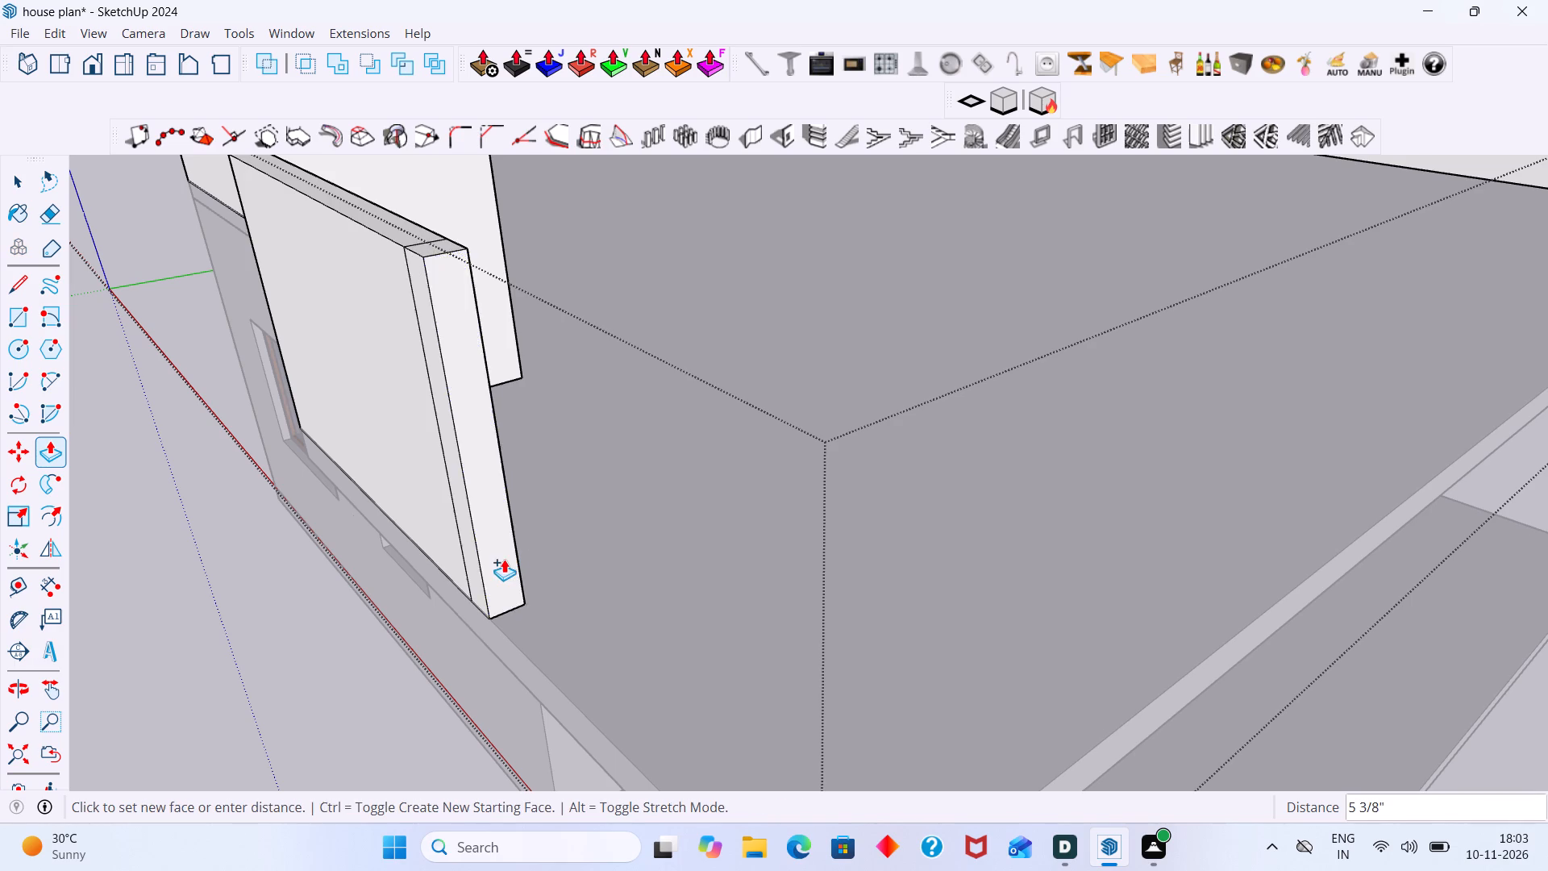
pyautogui.scroll(-6, 543, 573)
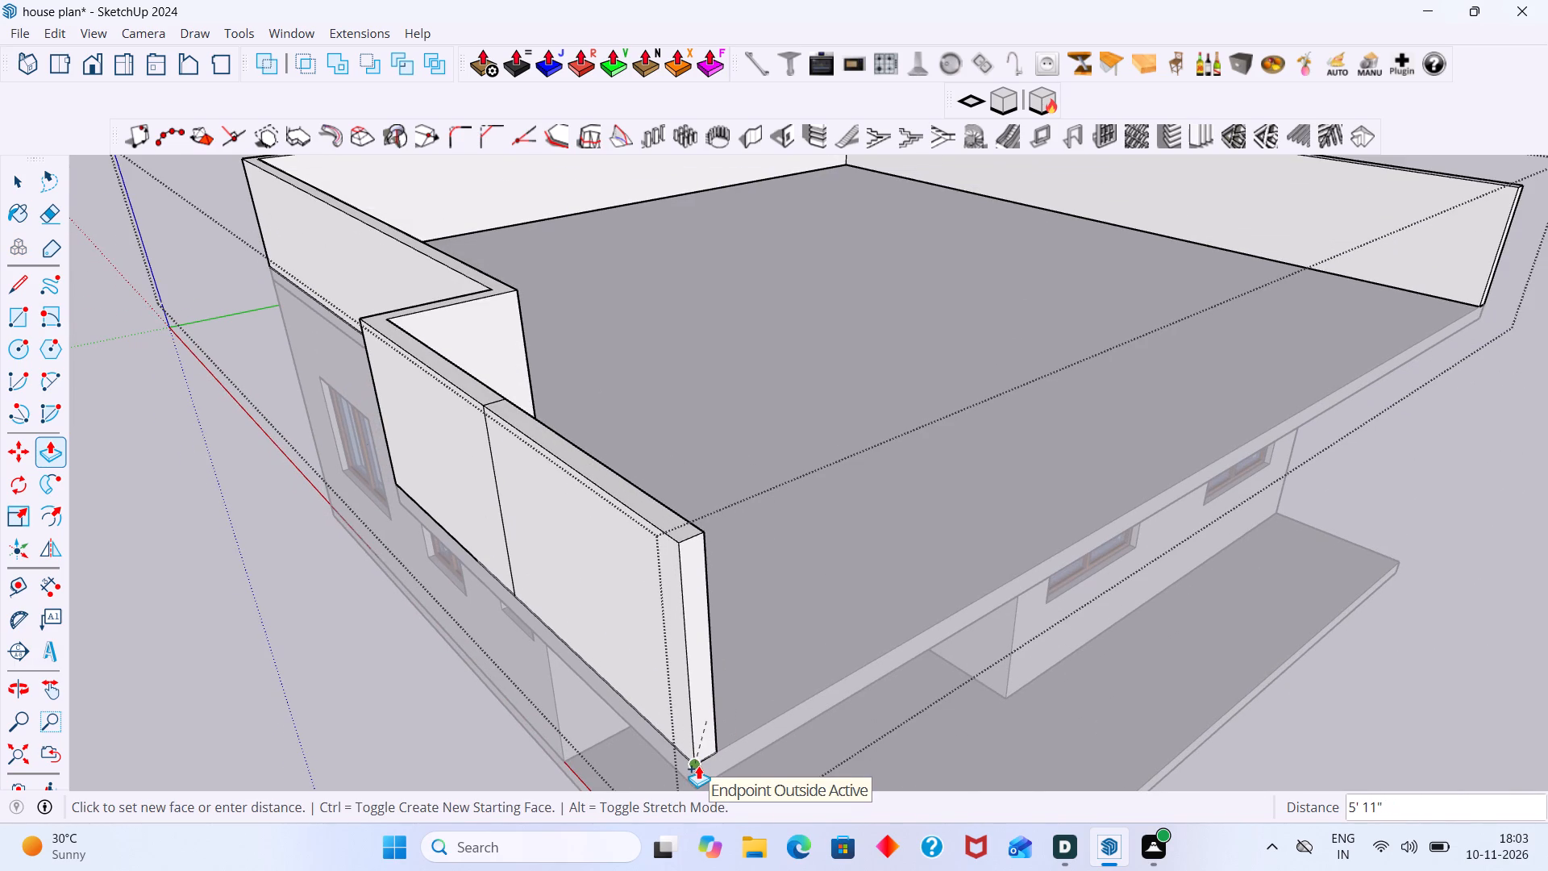
pyautogui.click(698, 765)
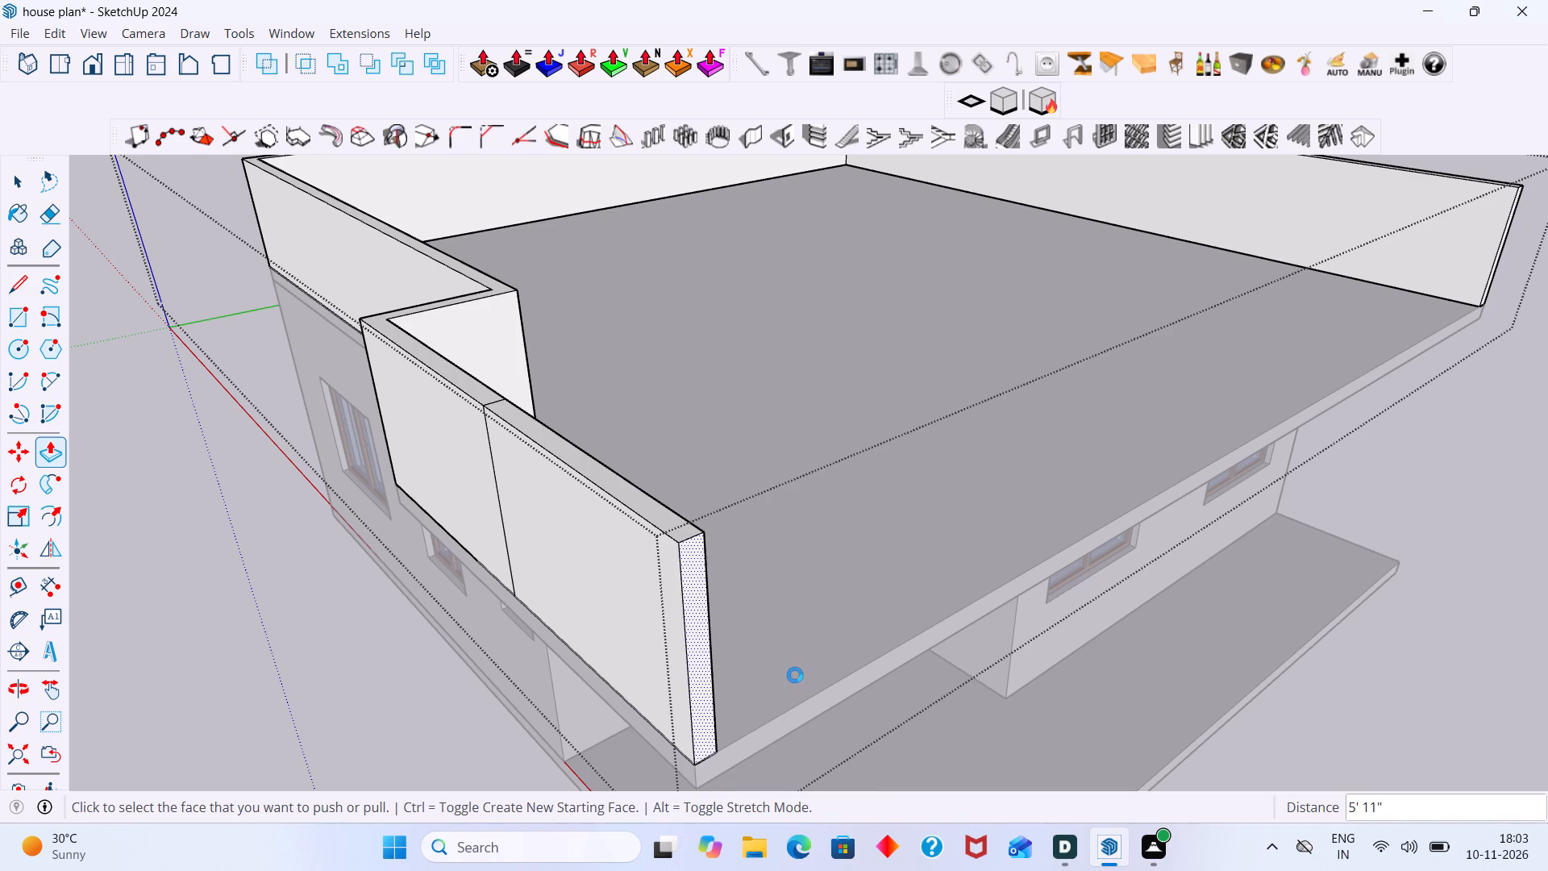
pyautogui.press('space')
pyautogui.press('space')
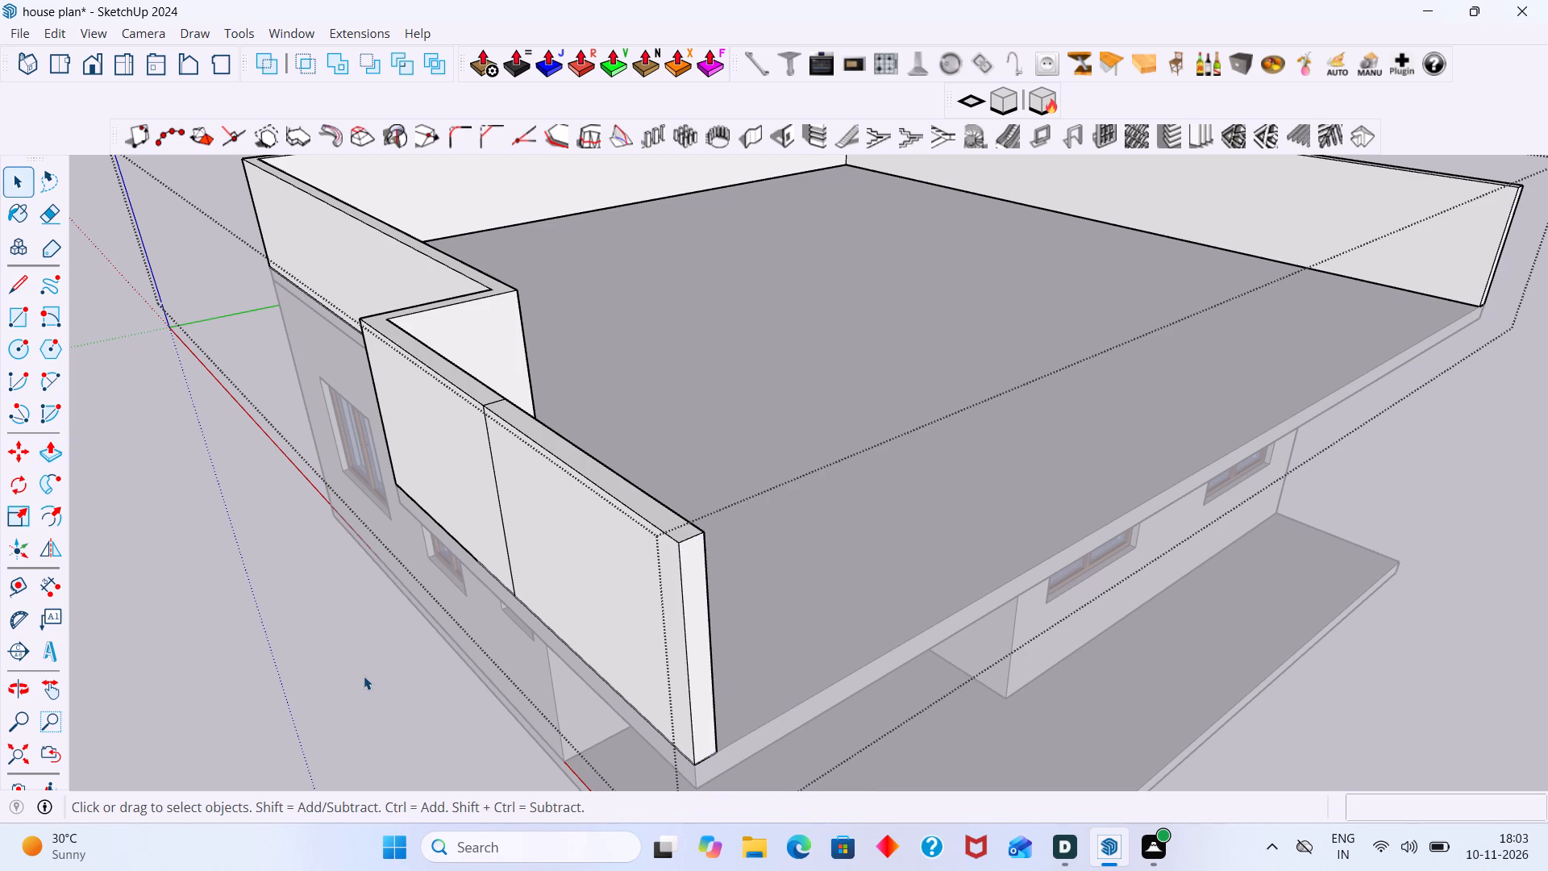
pyautogui.scroll(-10, 451, 606)
pyautogui.click(1121, 415)
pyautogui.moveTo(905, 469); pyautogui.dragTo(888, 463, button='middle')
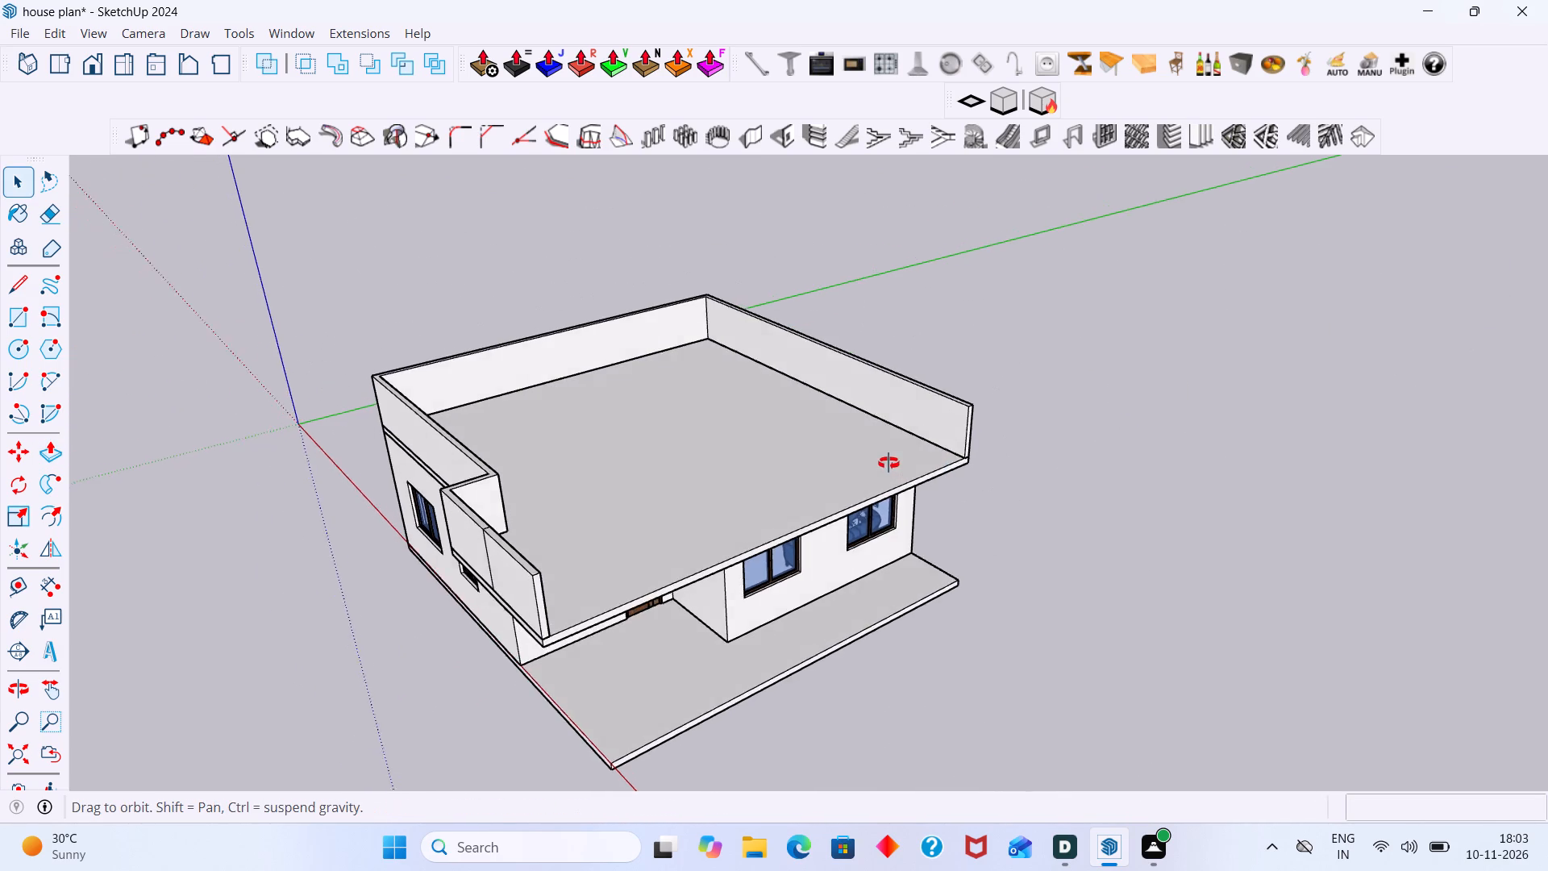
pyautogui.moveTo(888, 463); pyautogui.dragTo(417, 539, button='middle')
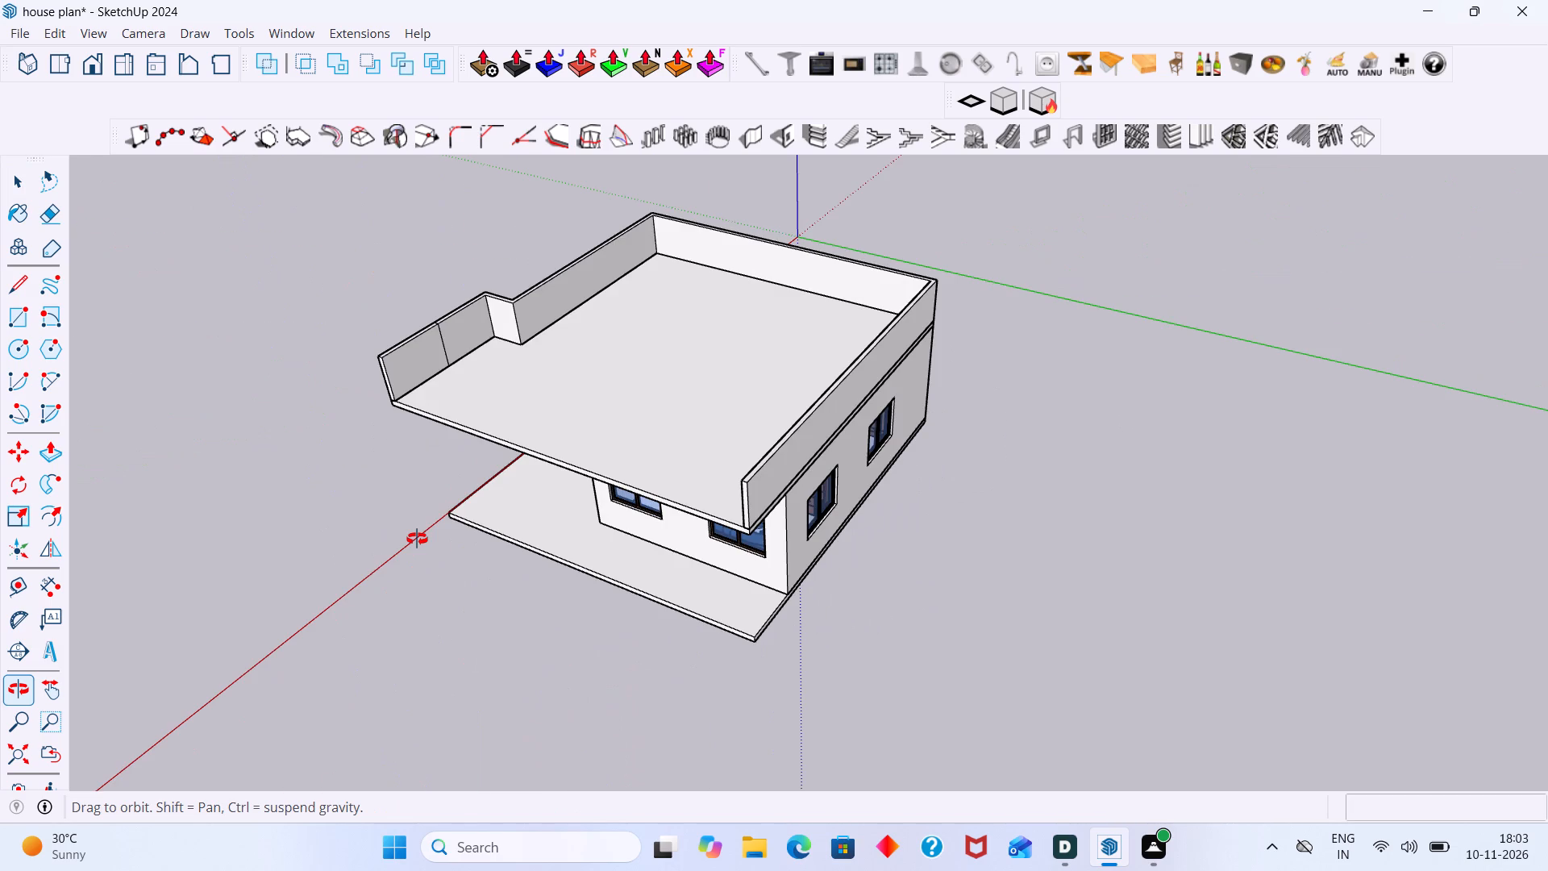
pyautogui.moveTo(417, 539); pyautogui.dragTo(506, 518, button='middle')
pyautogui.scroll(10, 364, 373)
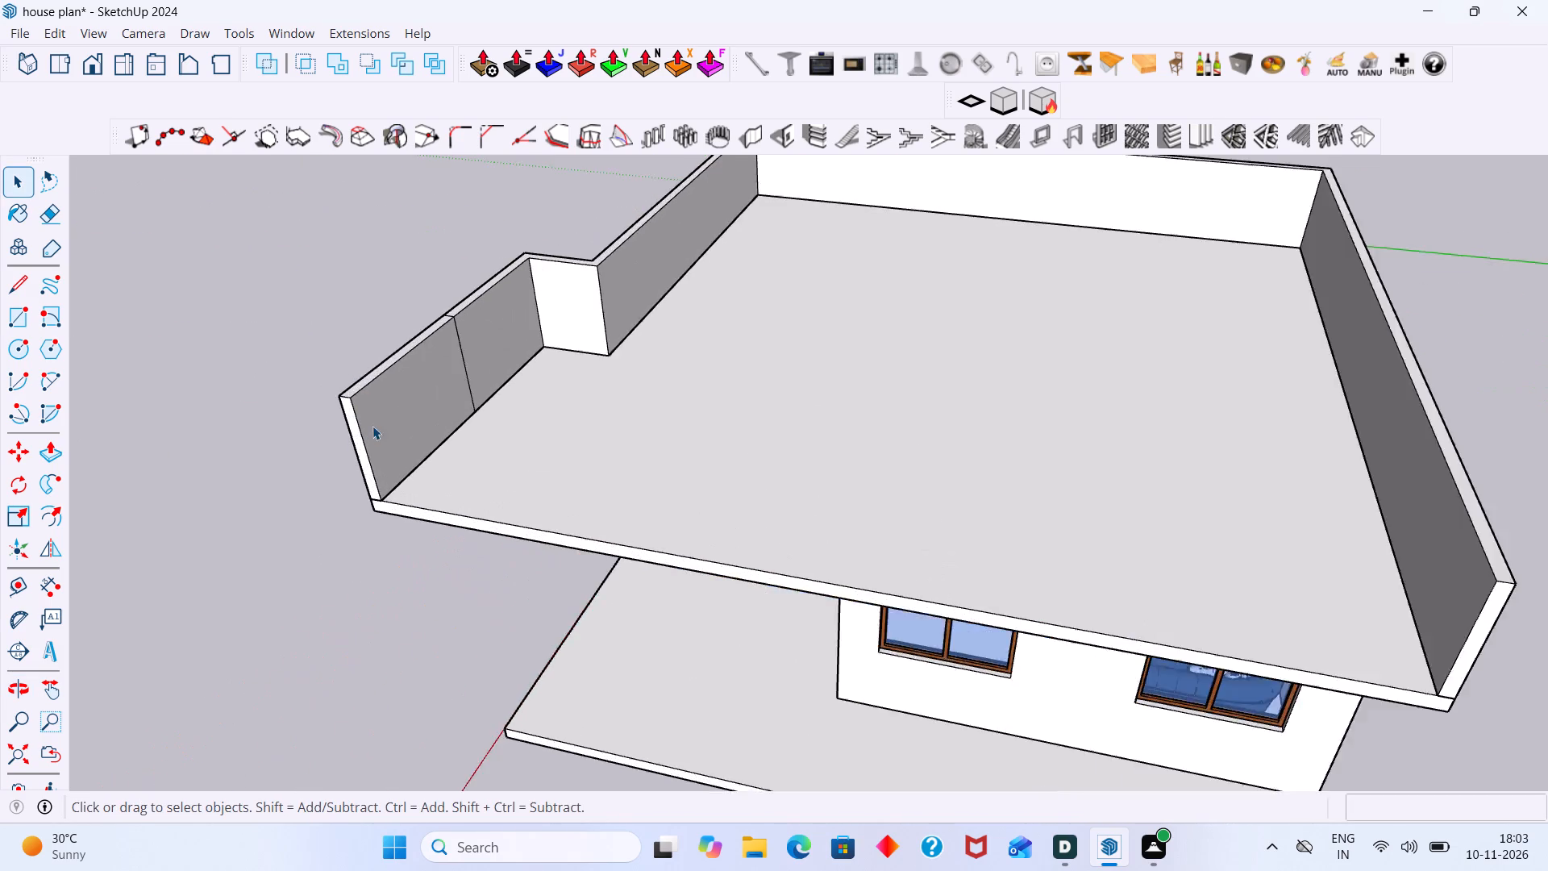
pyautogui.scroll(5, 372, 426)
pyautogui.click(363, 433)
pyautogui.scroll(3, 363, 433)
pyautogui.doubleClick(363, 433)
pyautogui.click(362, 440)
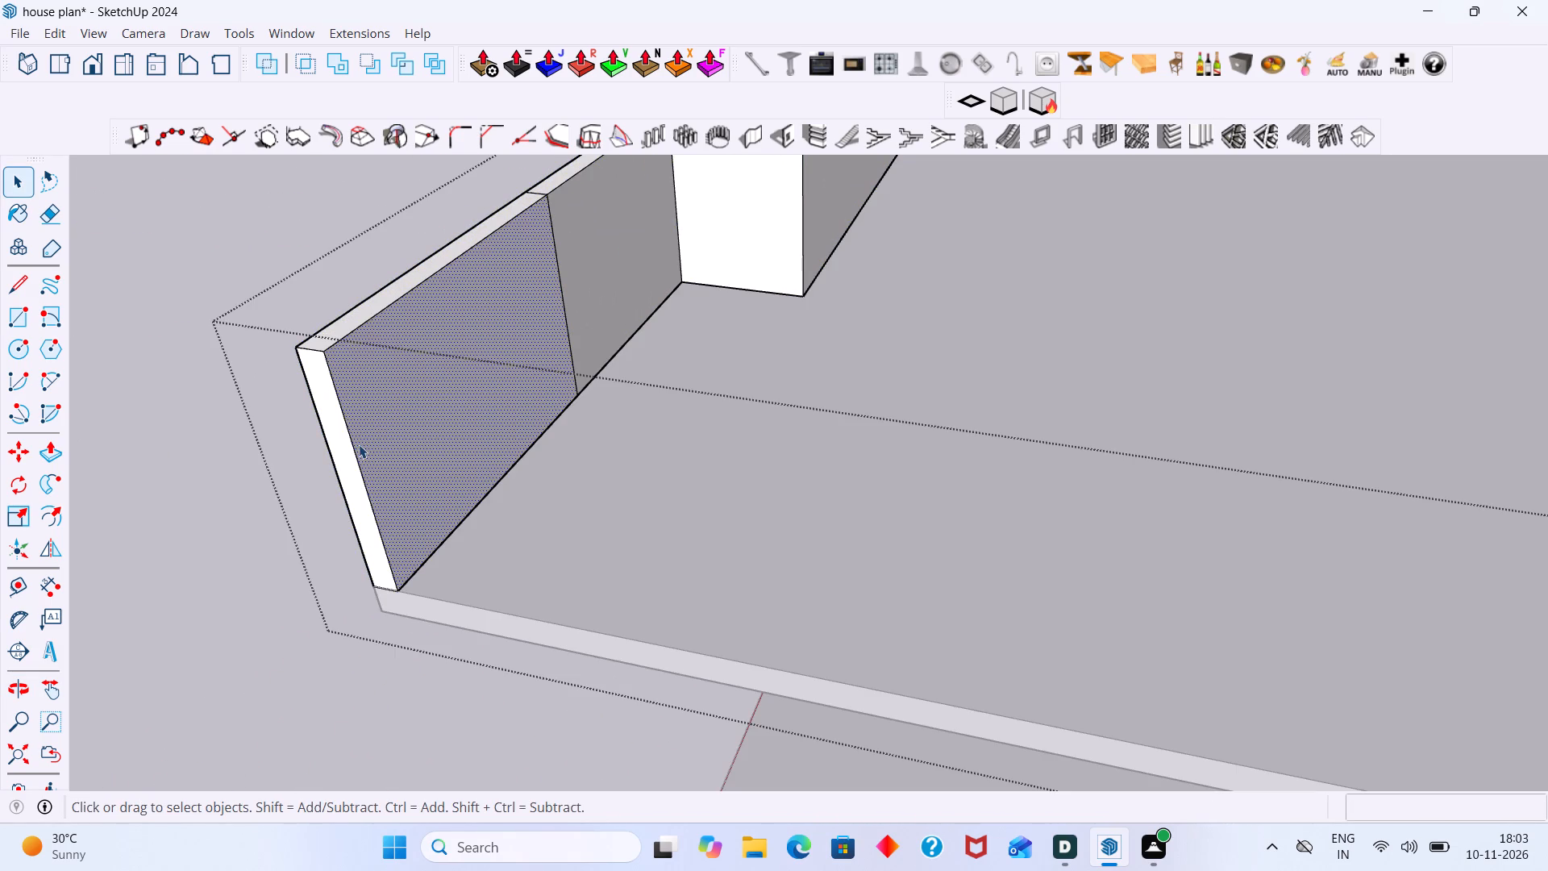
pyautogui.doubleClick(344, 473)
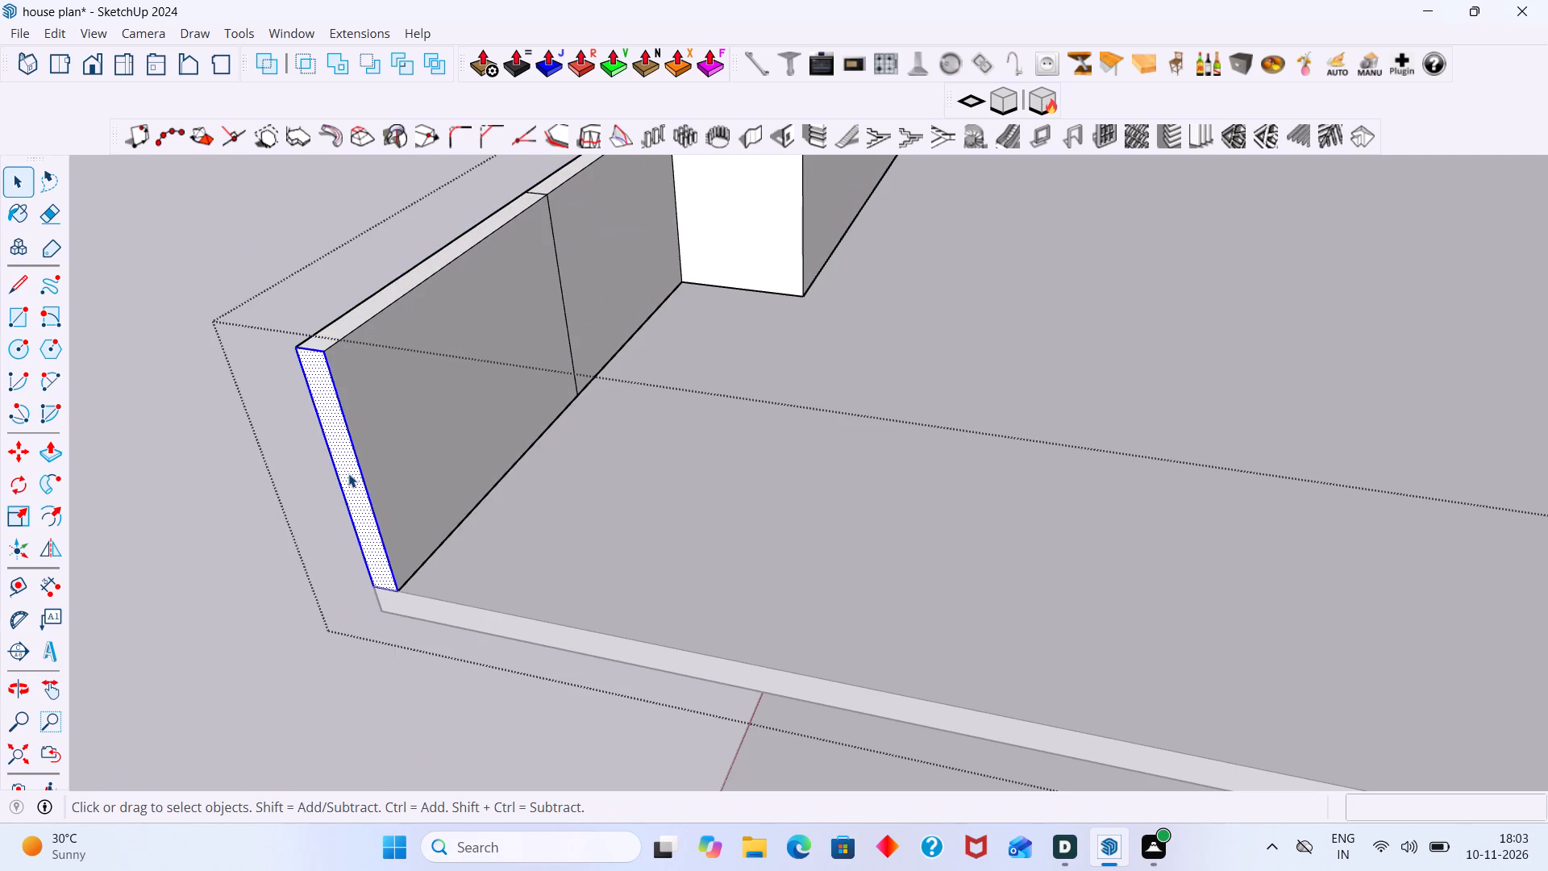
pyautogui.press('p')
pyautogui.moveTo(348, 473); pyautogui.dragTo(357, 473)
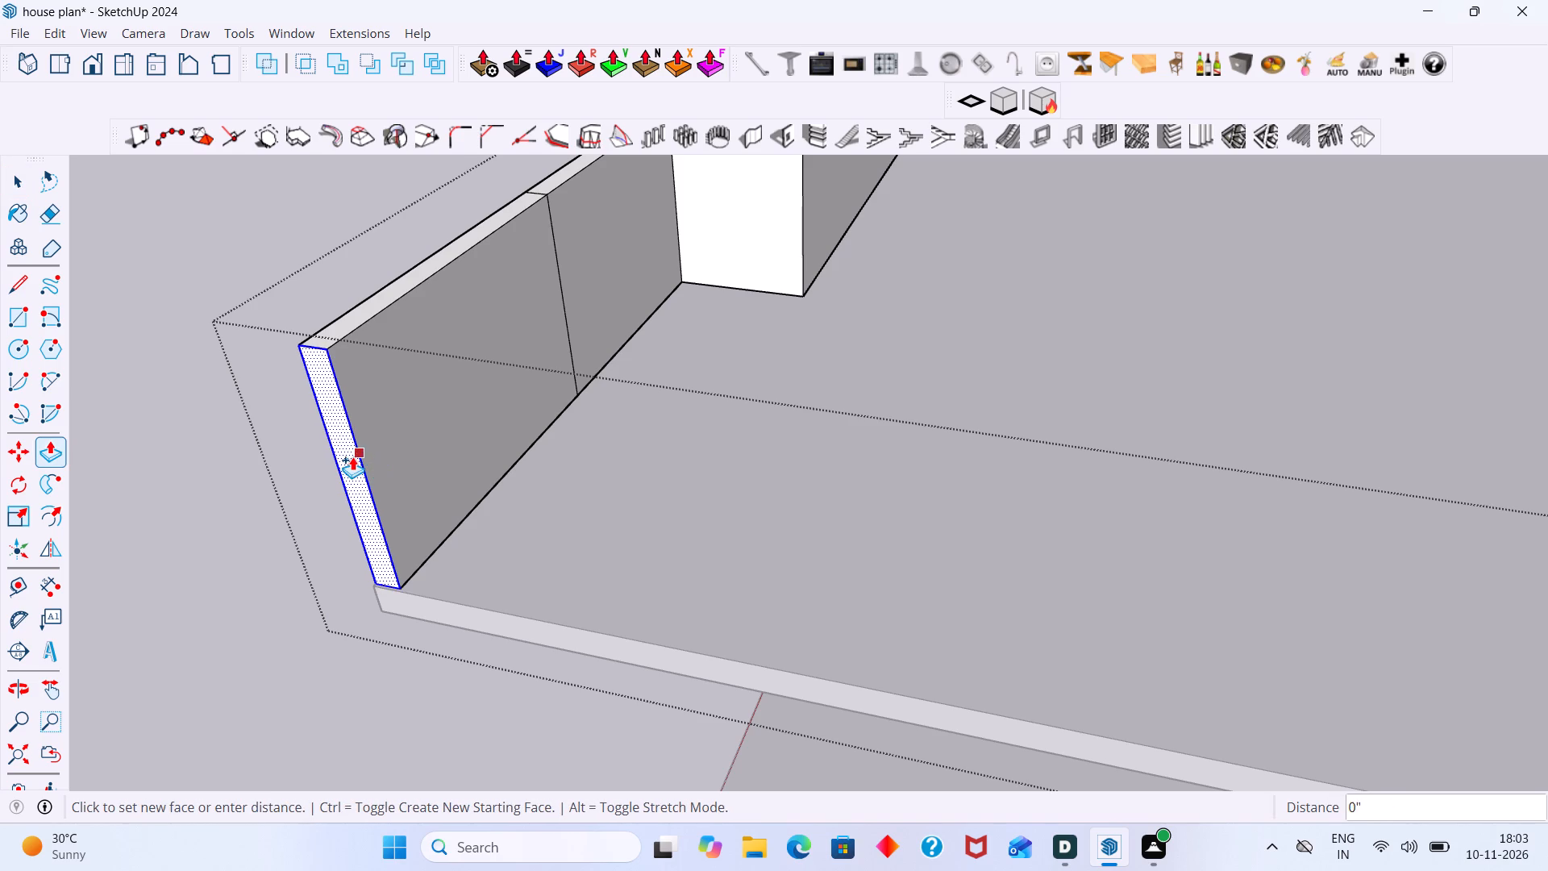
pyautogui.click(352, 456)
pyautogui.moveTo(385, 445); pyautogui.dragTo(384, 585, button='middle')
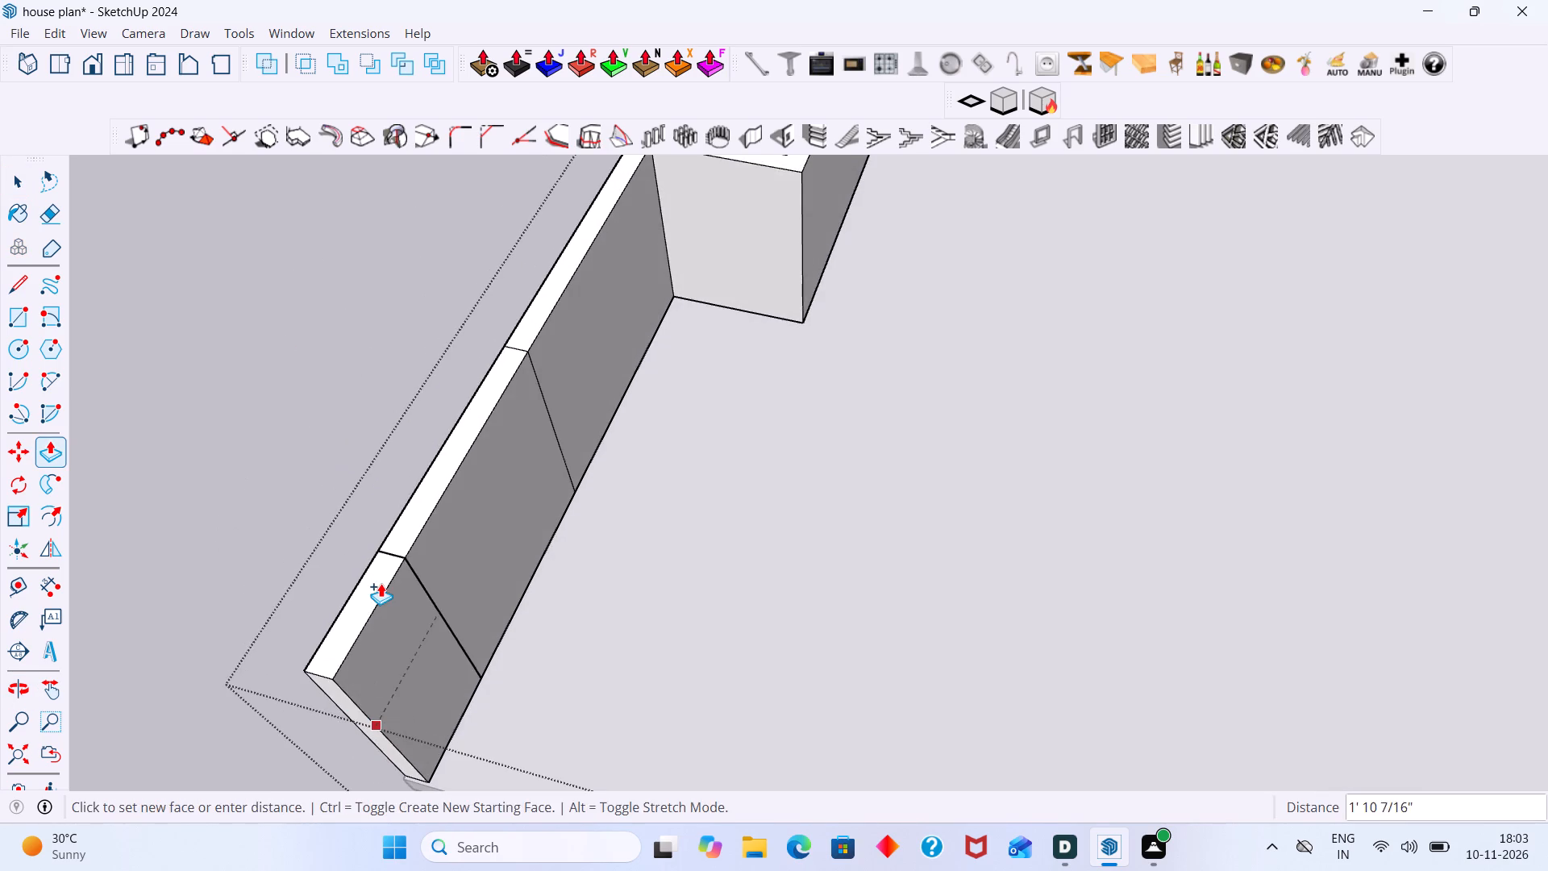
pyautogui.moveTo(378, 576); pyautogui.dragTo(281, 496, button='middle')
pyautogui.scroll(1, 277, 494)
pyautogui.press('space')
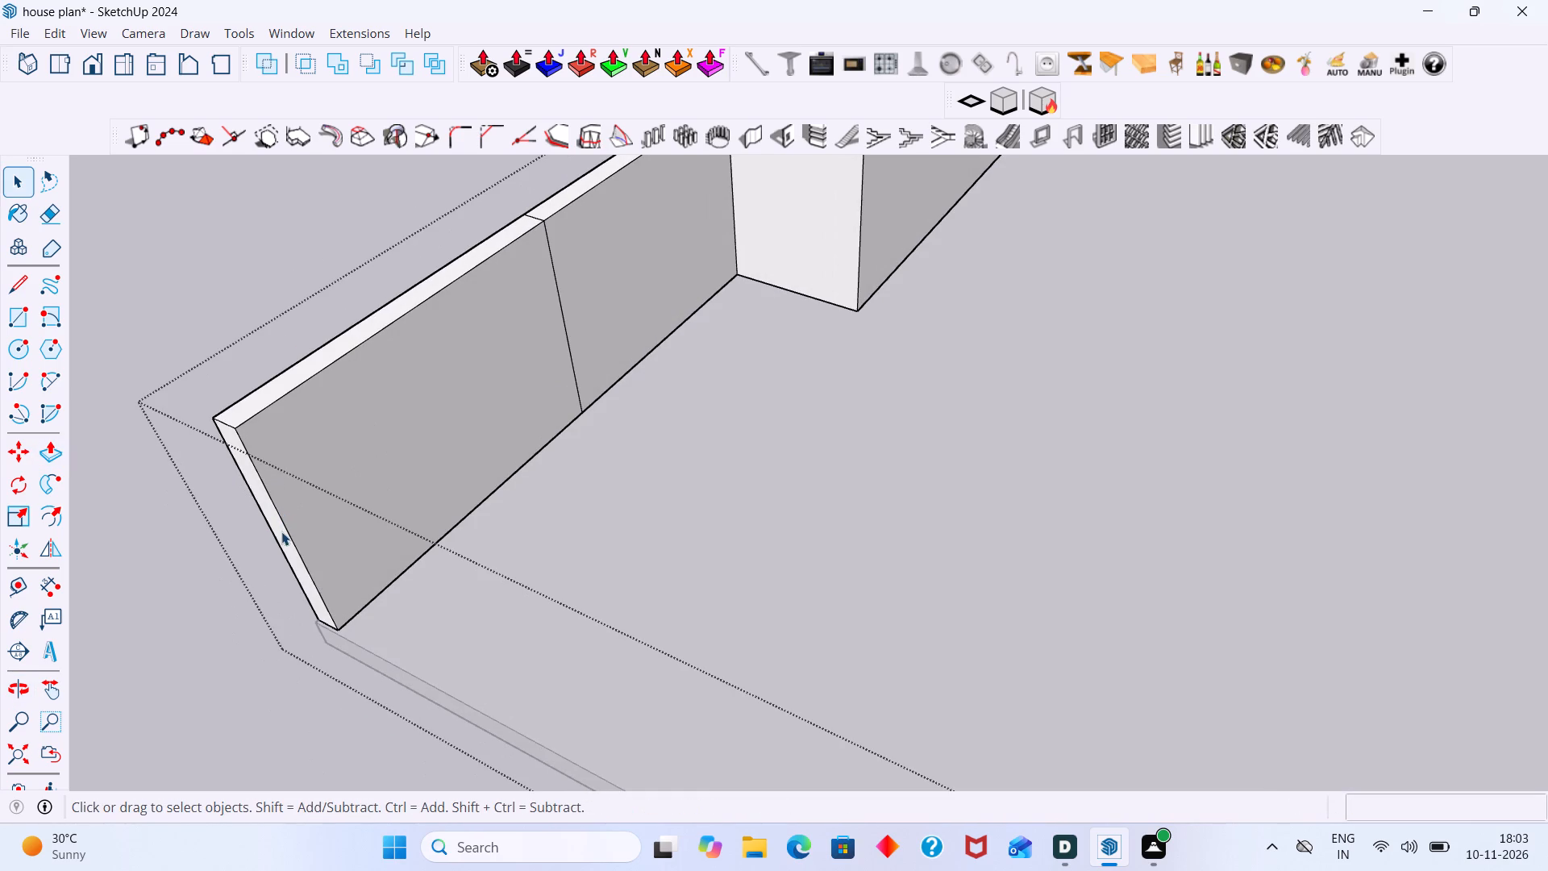
# Push the projecting parapet wall's end face back 5" with a new starting face, marking off a strip at the slab corner.
pyautogui.scroll(3, 281, 531)
pyautogui.doubleClick(272, 528)
pyautogui.scroll(2, 280, 523)
pyautogui.click(278, 523)
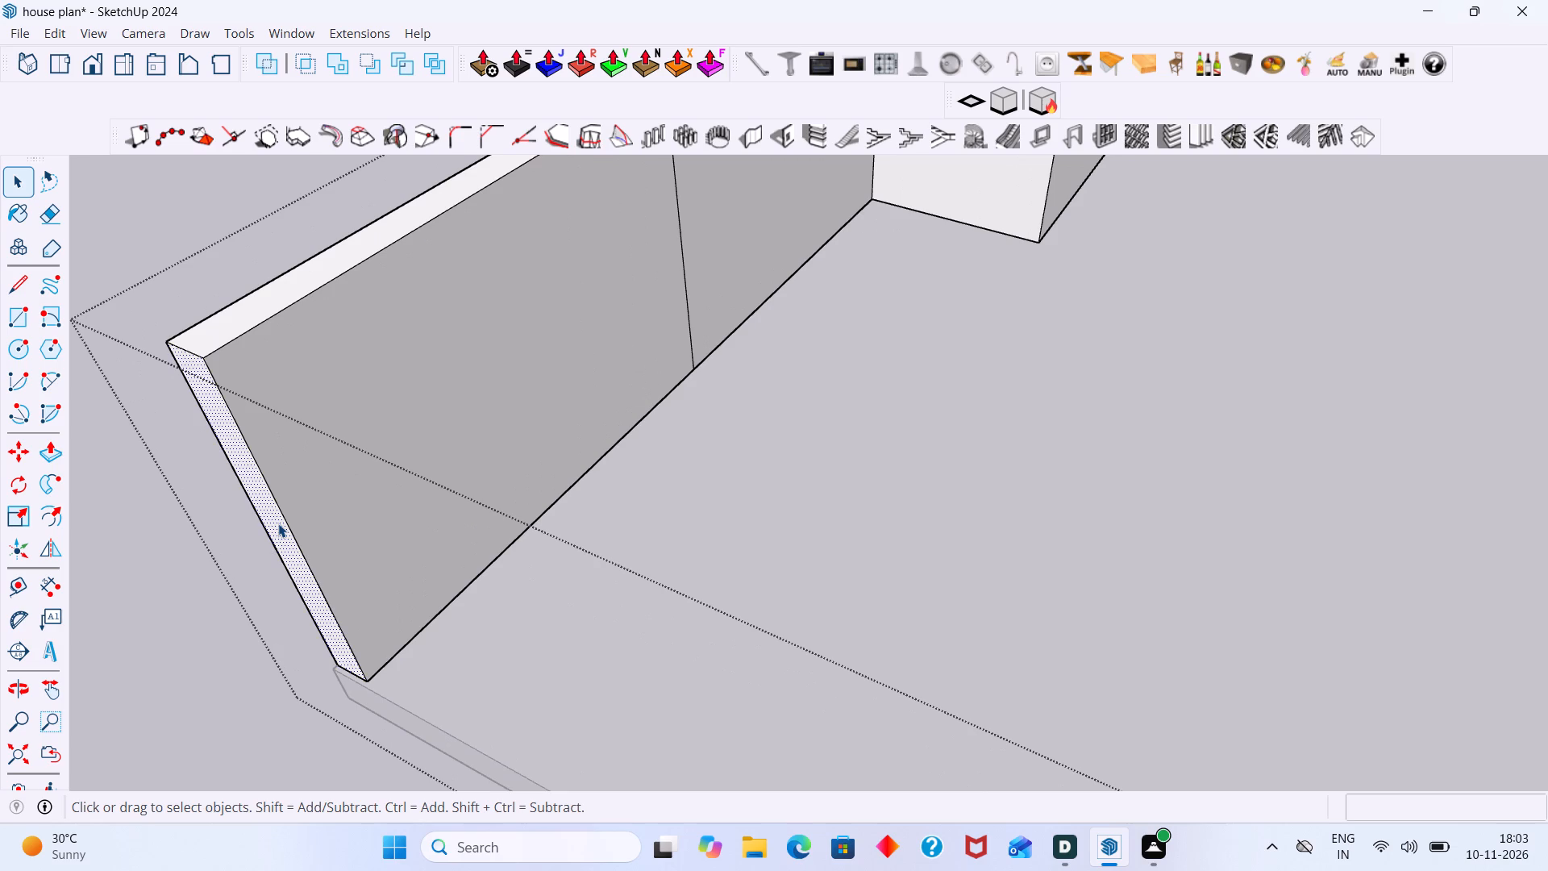
pyautogui.press('p')
pyautogui.click(279, 523)
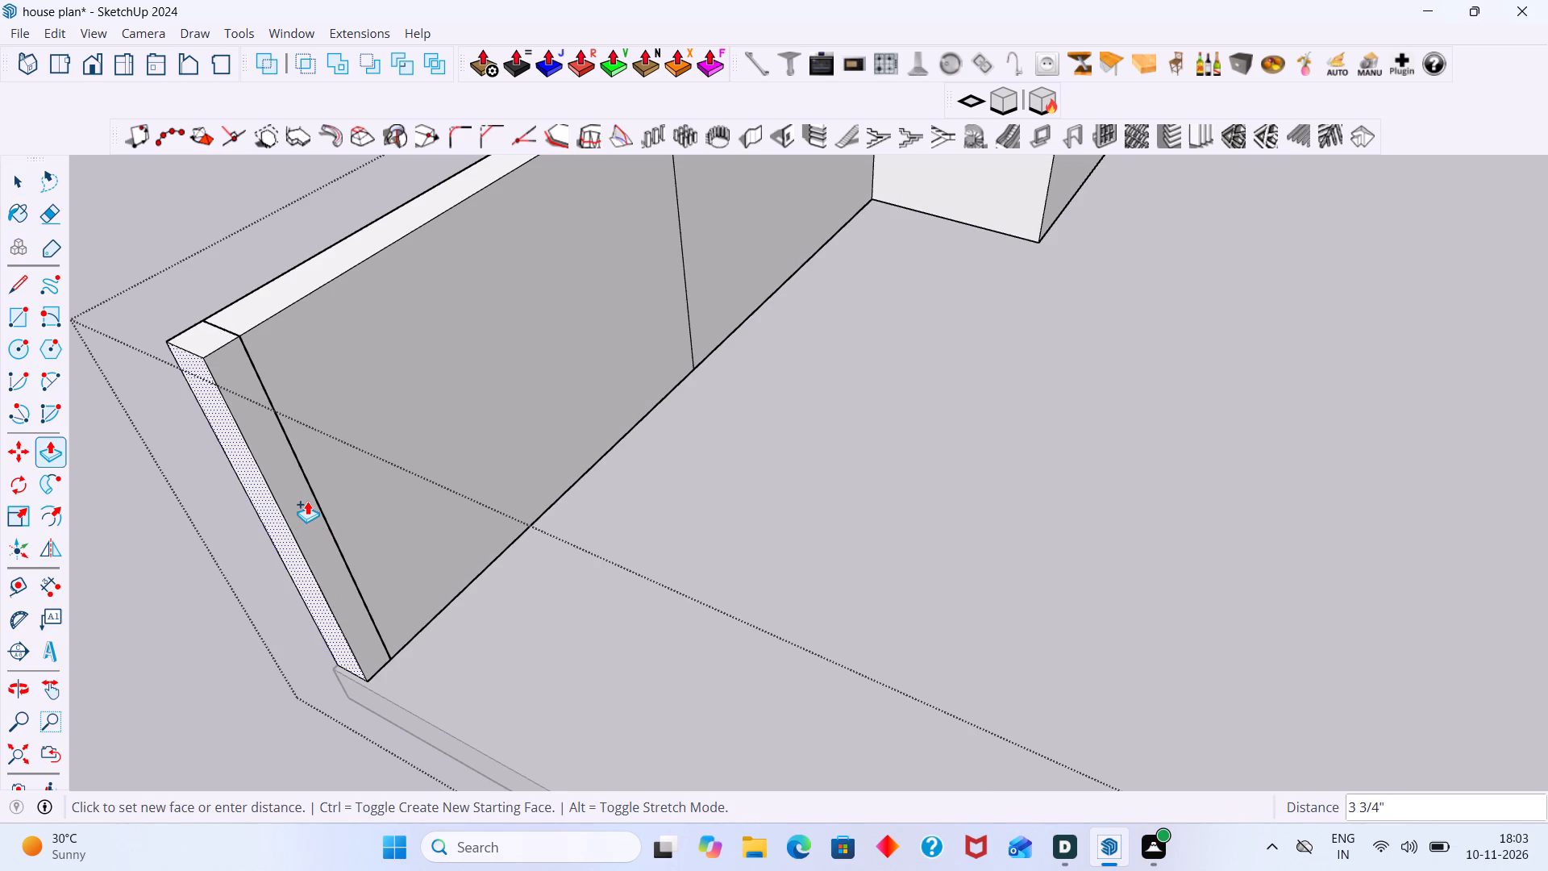
pyautogui.write('5"')
pyautogui.press('Return')
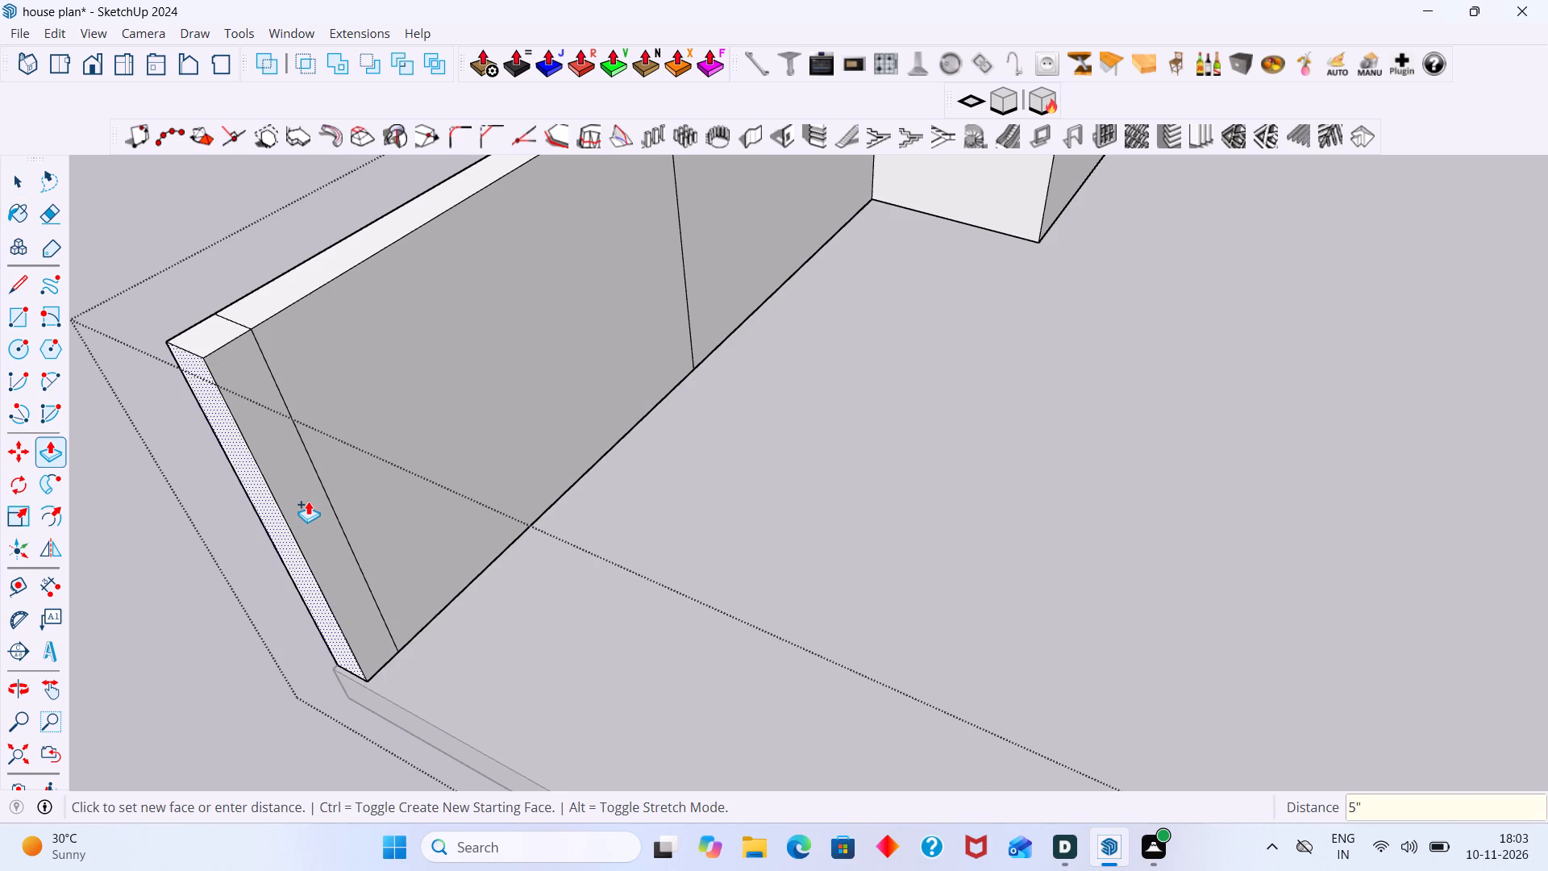
pyautogui.press('space')
pyautogui.scroll(-8, 318, 502)
pyautogui.click(163, 623)
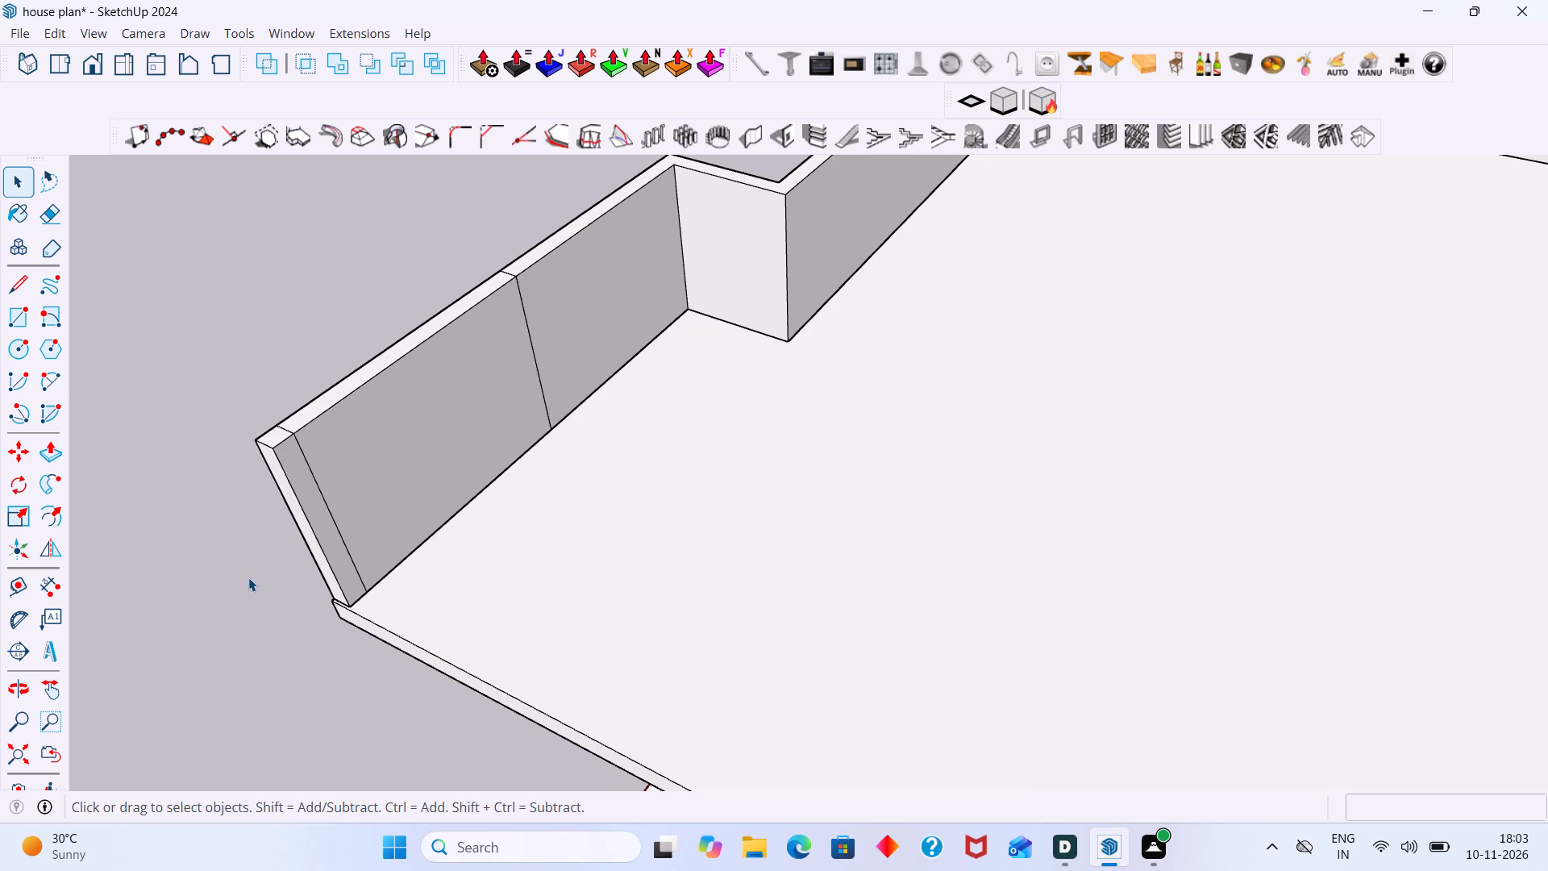
# Extrude the inner face of the 5" end strip 3' along the front slab edge, level with the parapet's inner corner.
pyautogui.scroll(6, 301, 546)
pyautogui.click(337, 525)
pyautogui.doubleClick(338, 524)
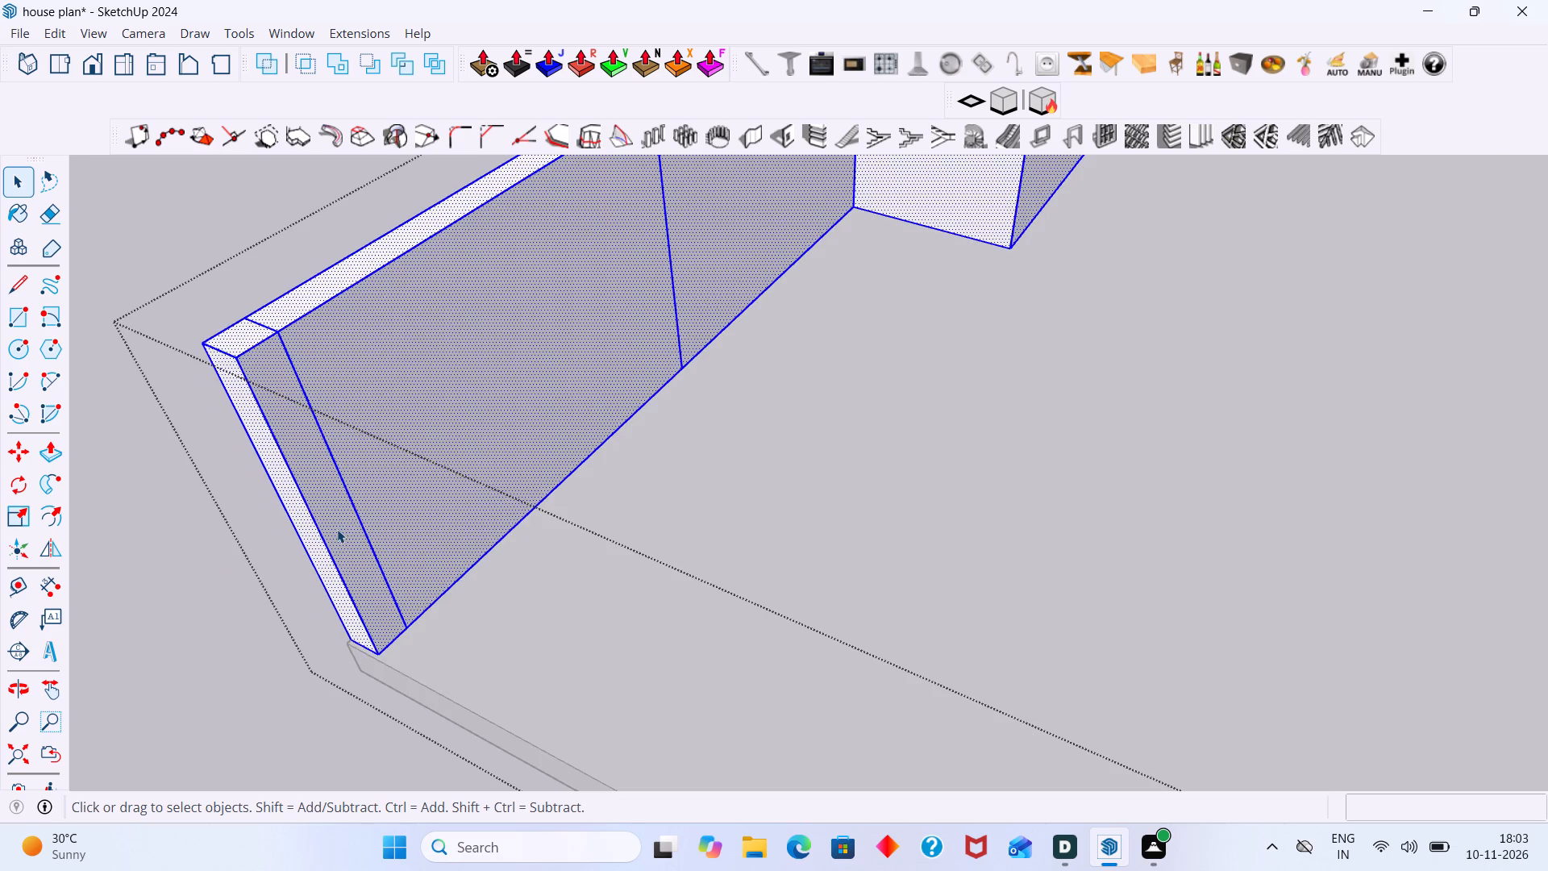
pyautogui.click(337, 533)
pyautogui.press('p')
pyautogui.click(338, 536)
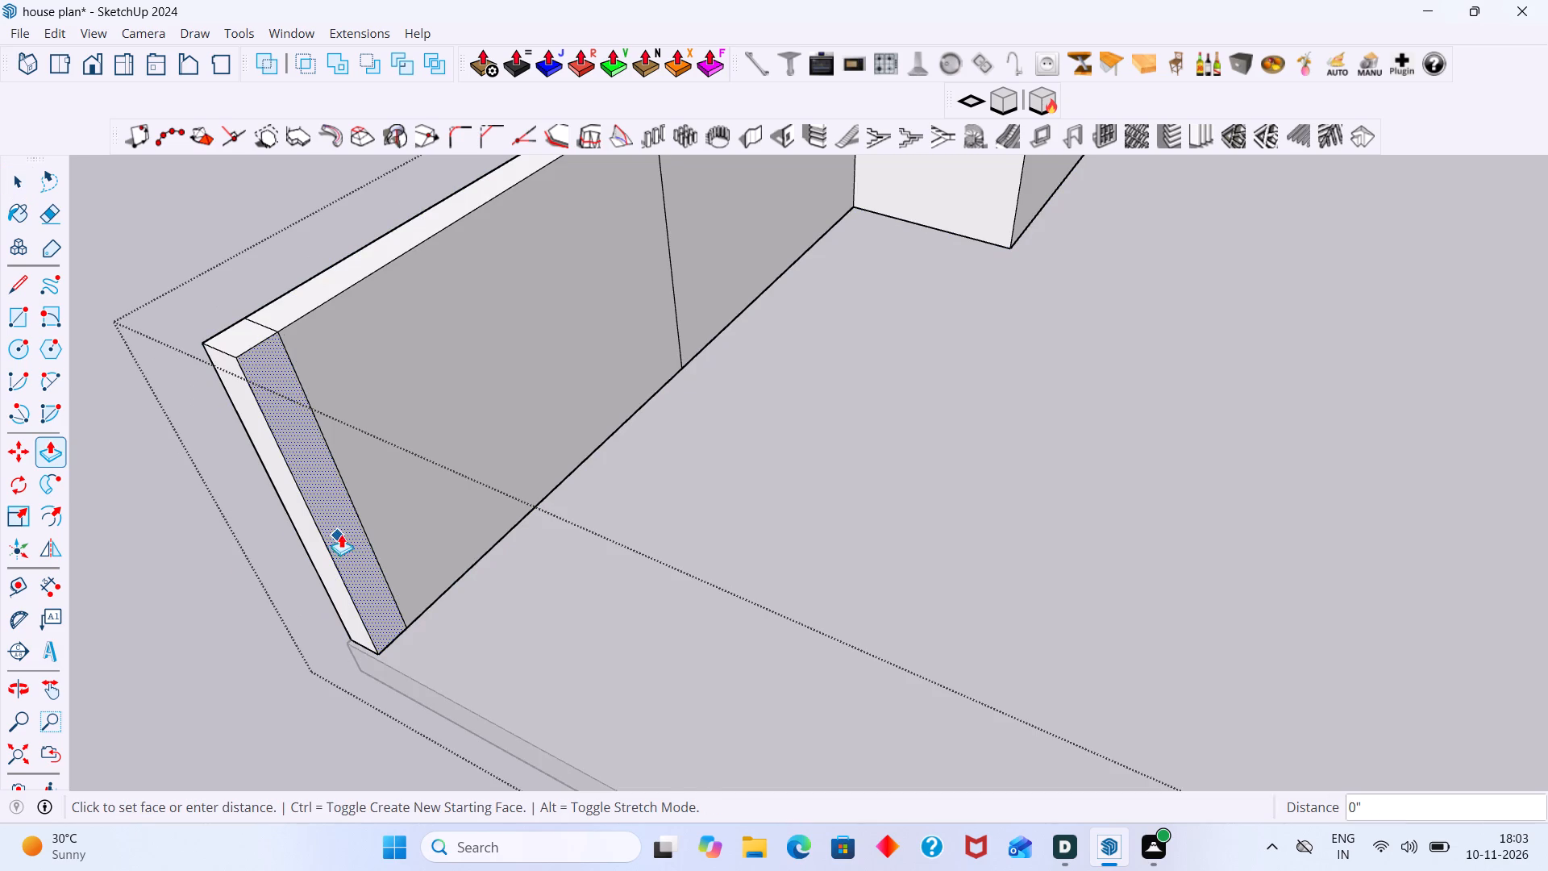
pyautogui.scroll(-13, 408, 544)
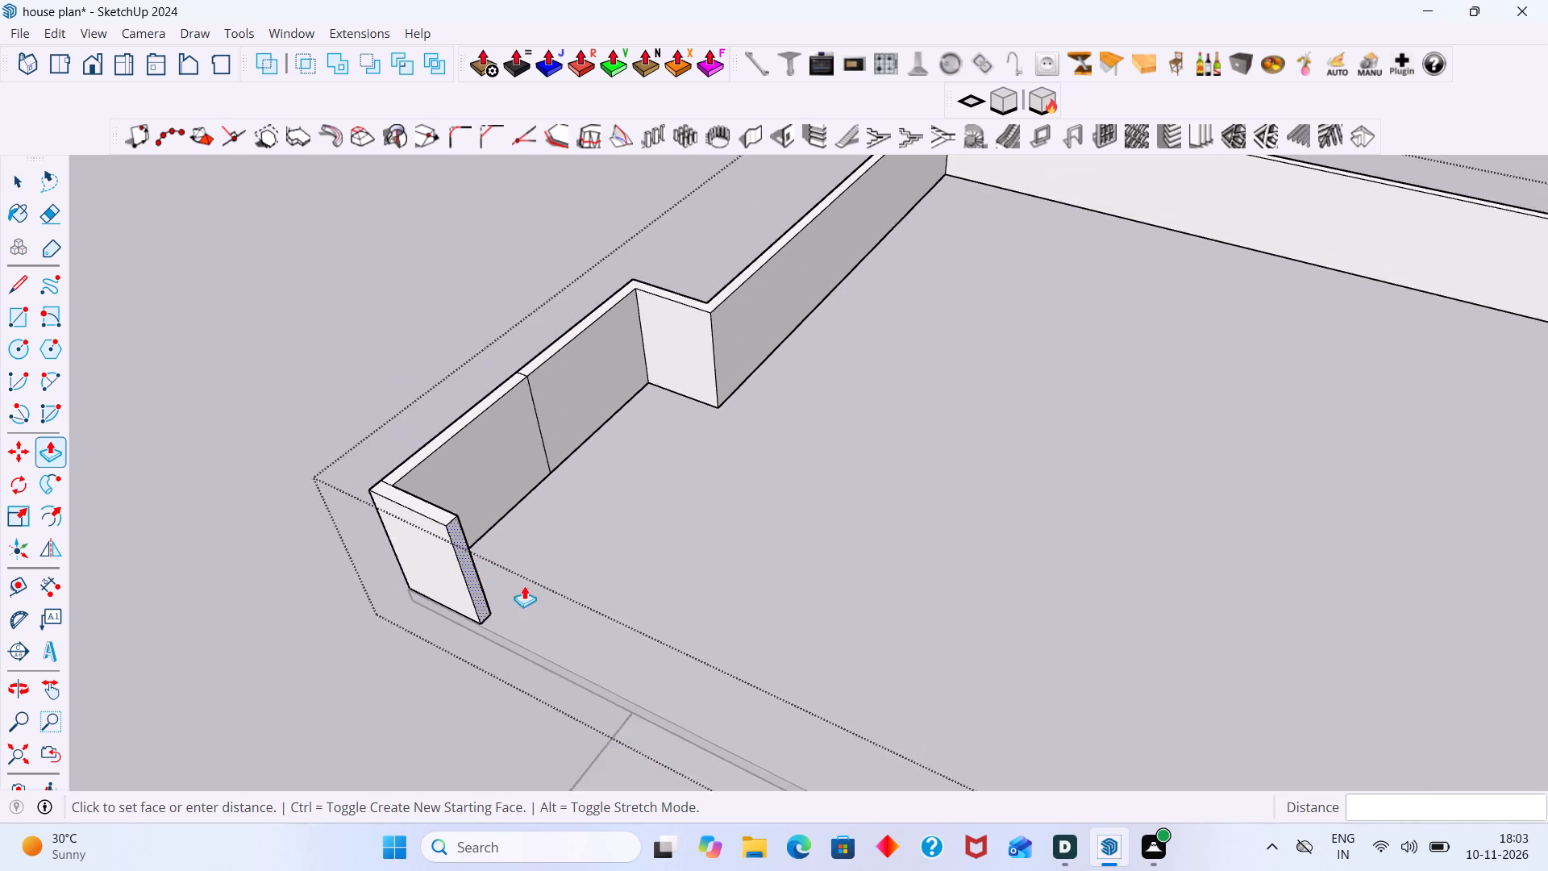
pyautogui.scroll(-2, 524, 586)
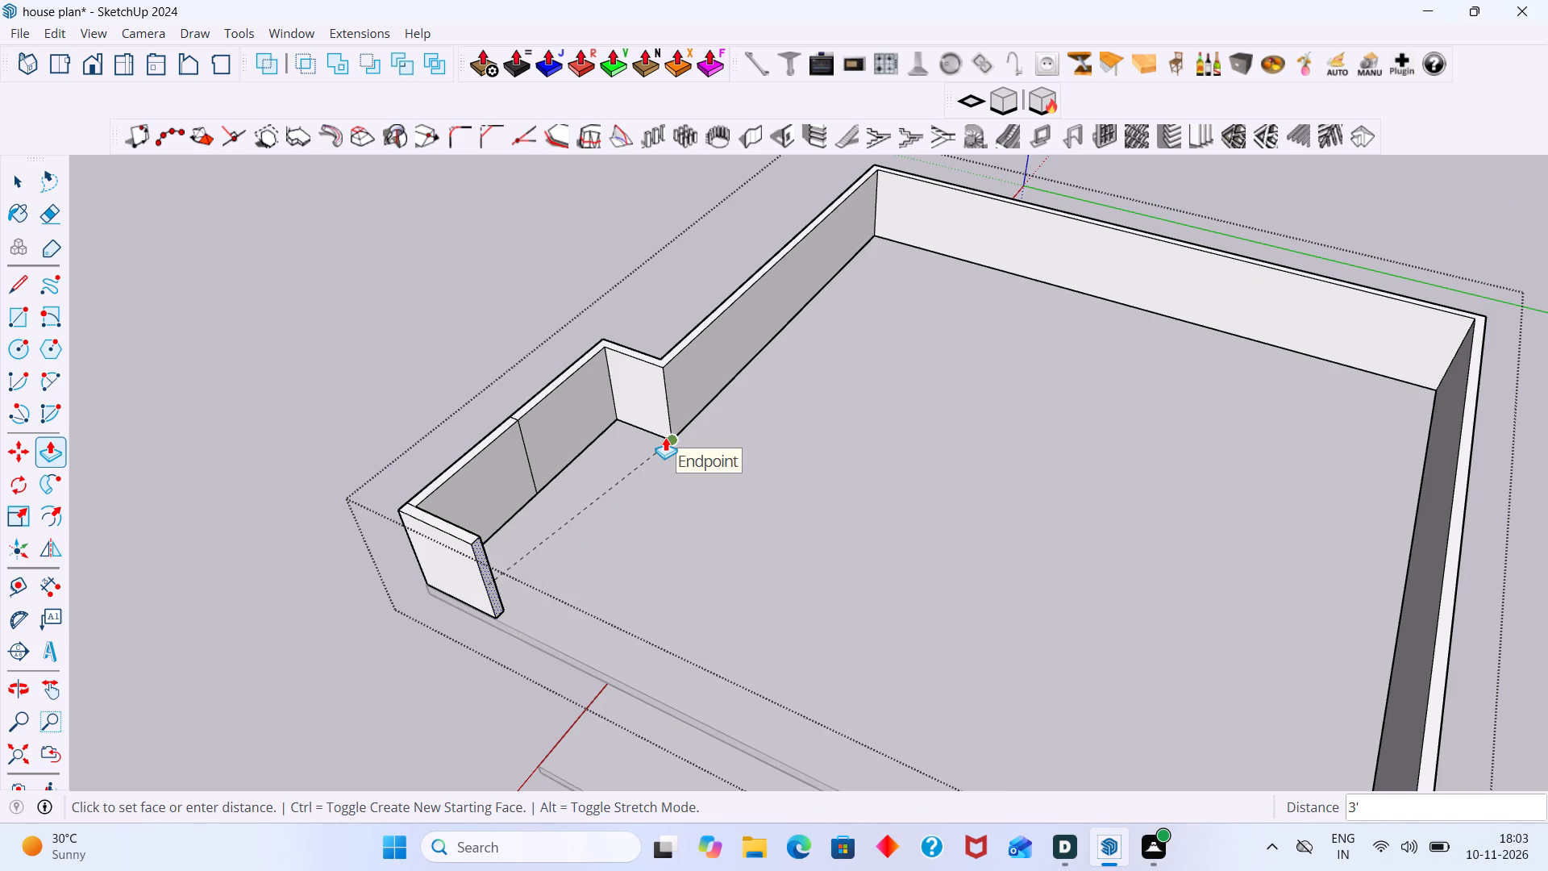
pyautogui.click(665, 437)
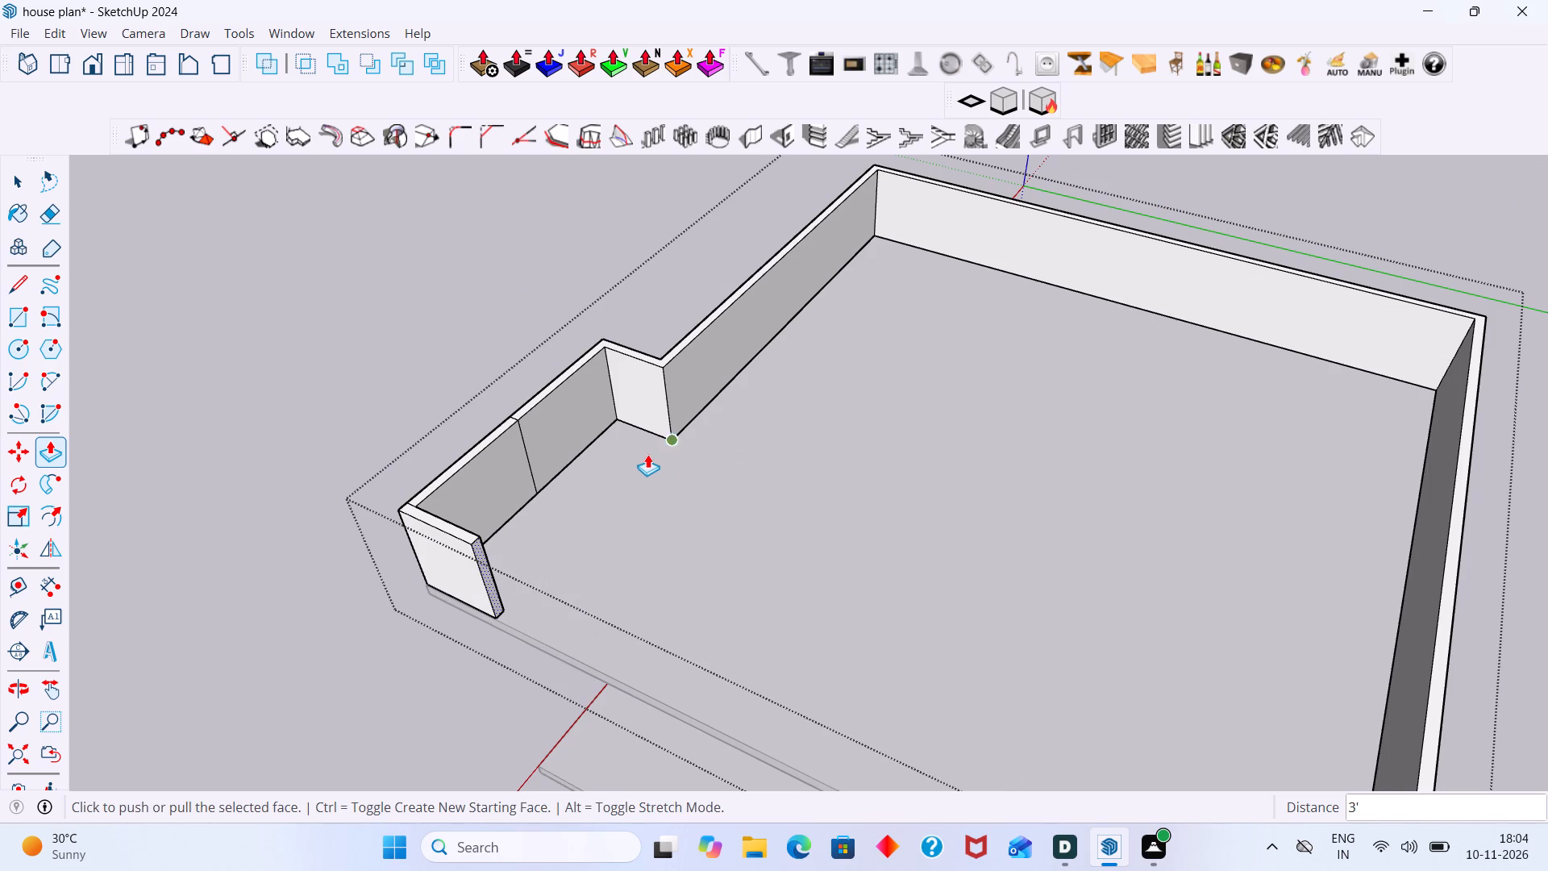
pyautogui.press('space')
pyautogui.click(431, 422)
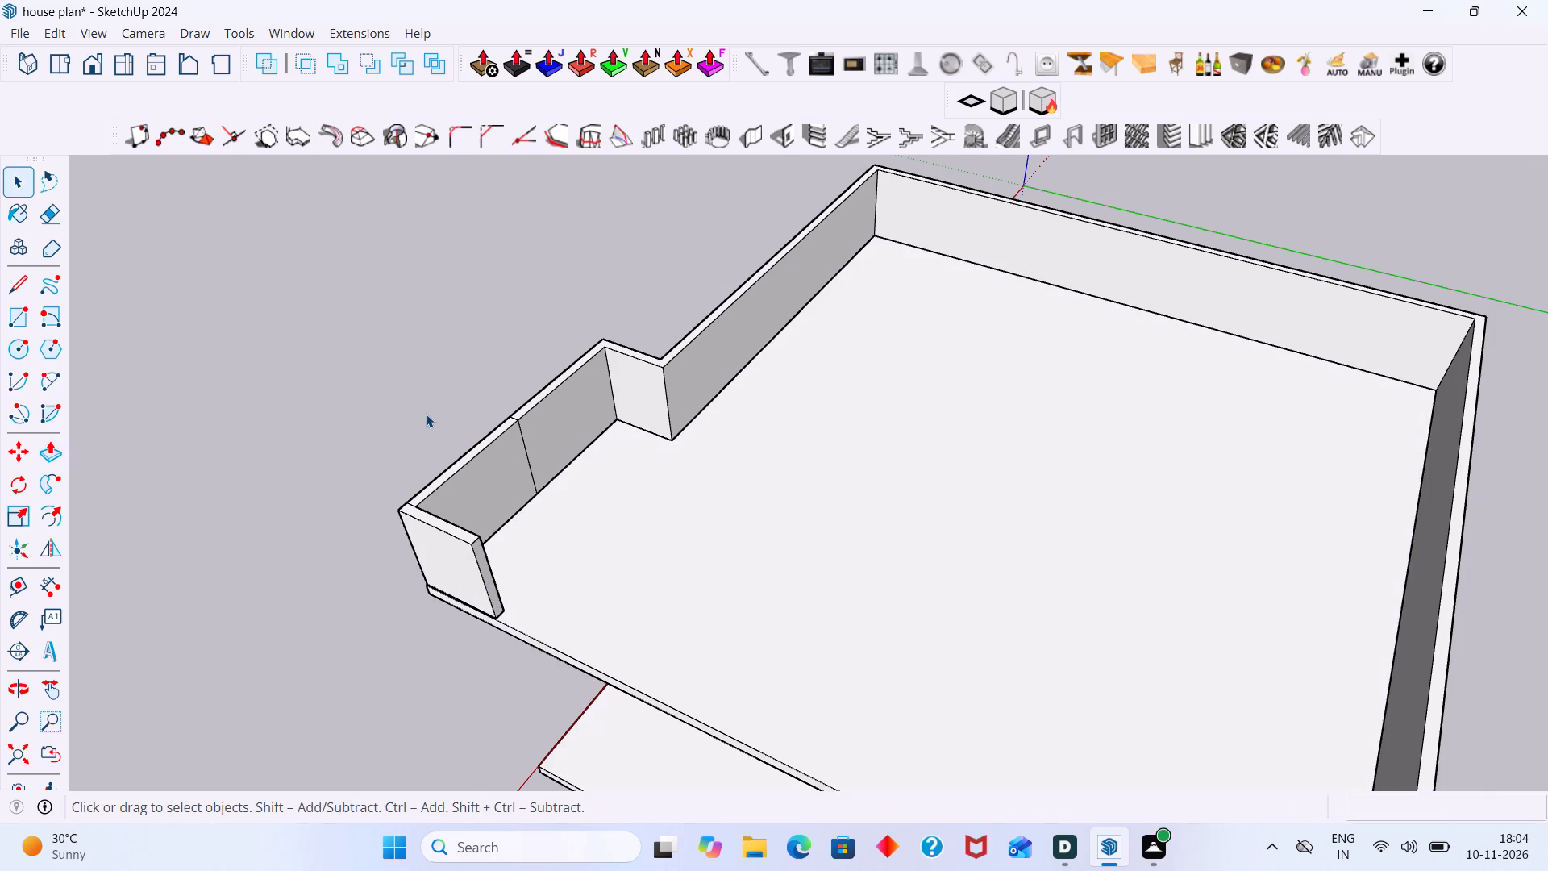
# Erase the seam edge across the parapet's top face where the side wall meets the new front return.
pyautogui.scroll(-3, 429, 407)
pyautogui.moveTo(468, 536); pyautogui.dragTo(859, 382, button='middle')
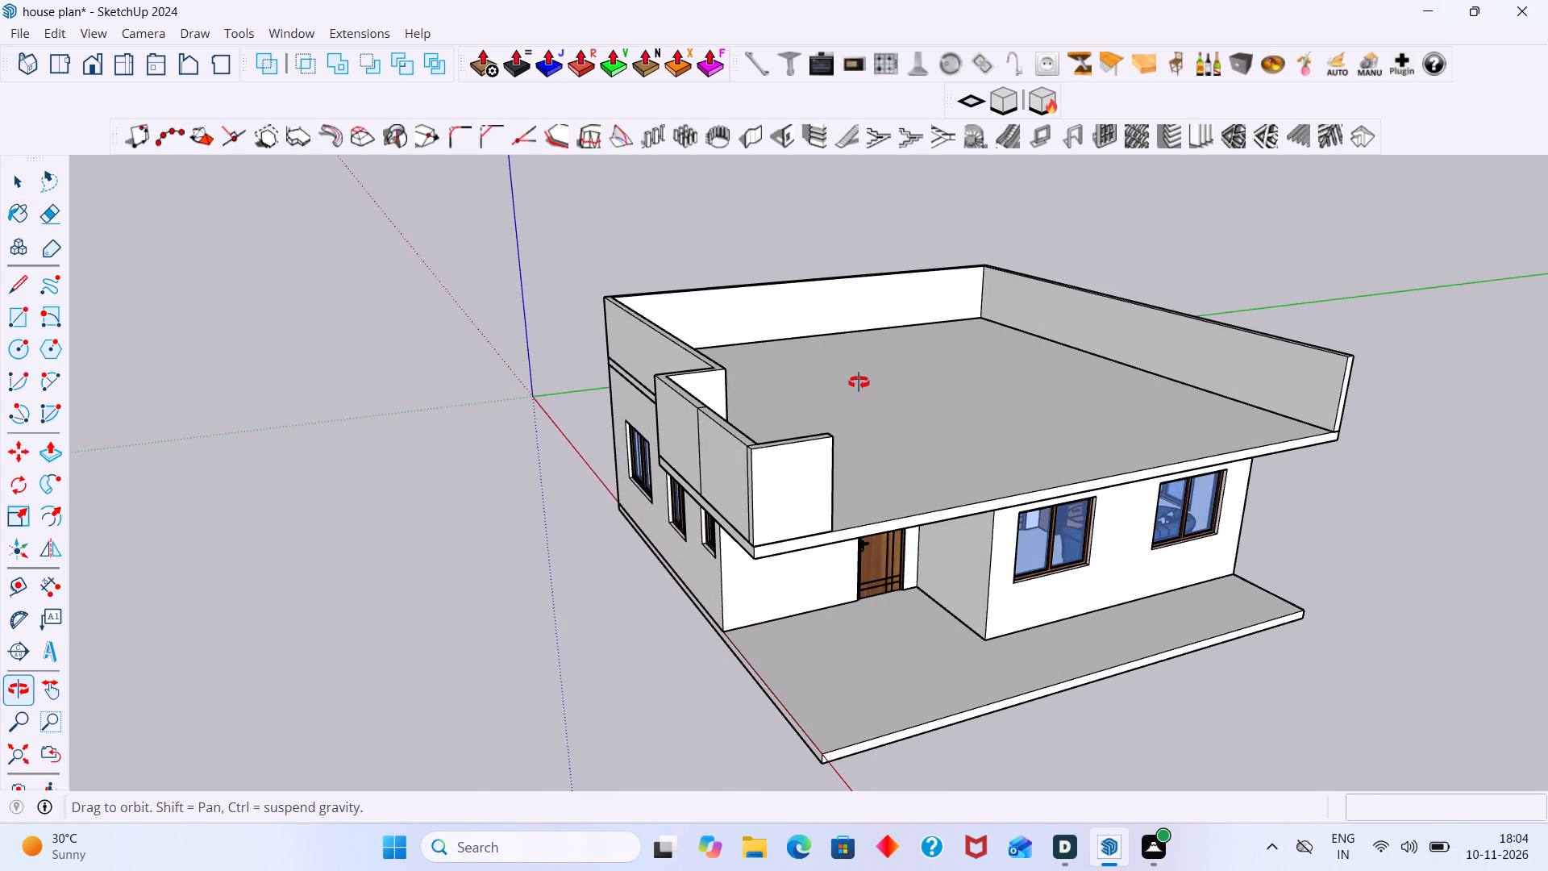
pyautogui.moveTo(859, 382); pyautogui.dragTo(772, 356, button='middle')
pyautogui.scroll(6, 669, 424)
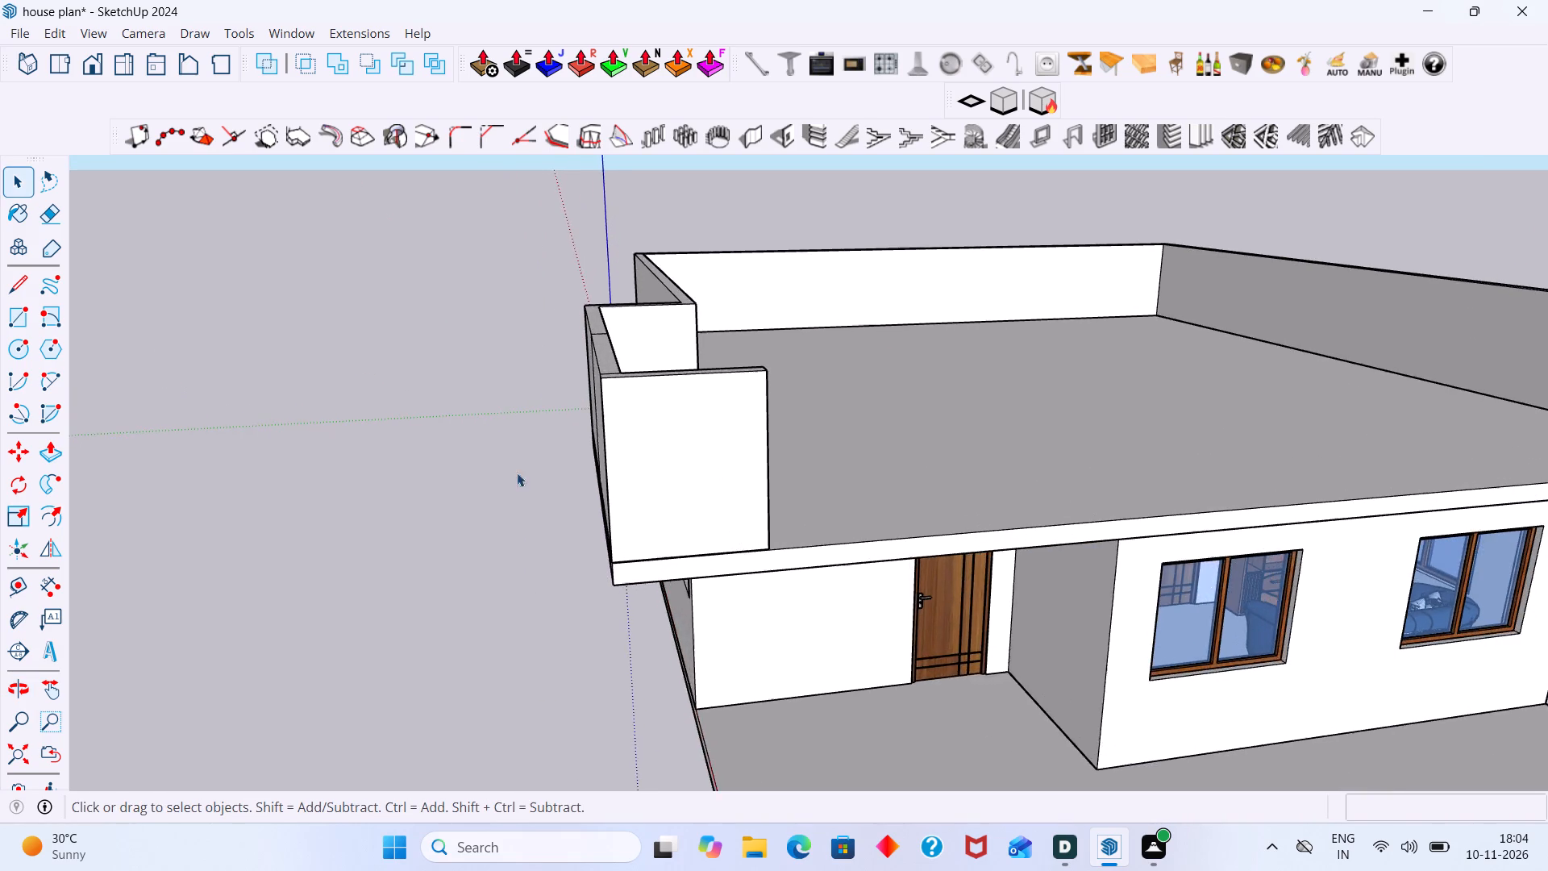
pyautogui.moveTo(514, 473); pyautogui.dragTo(227, 572, button='middle')
pyautogui.scroll(1, 185, 502)
pyautogui.moveTo(185, 502); pyautogui.dragTo(202, 613, button='middle')
pyautogui.scroll(8, 187, 596)
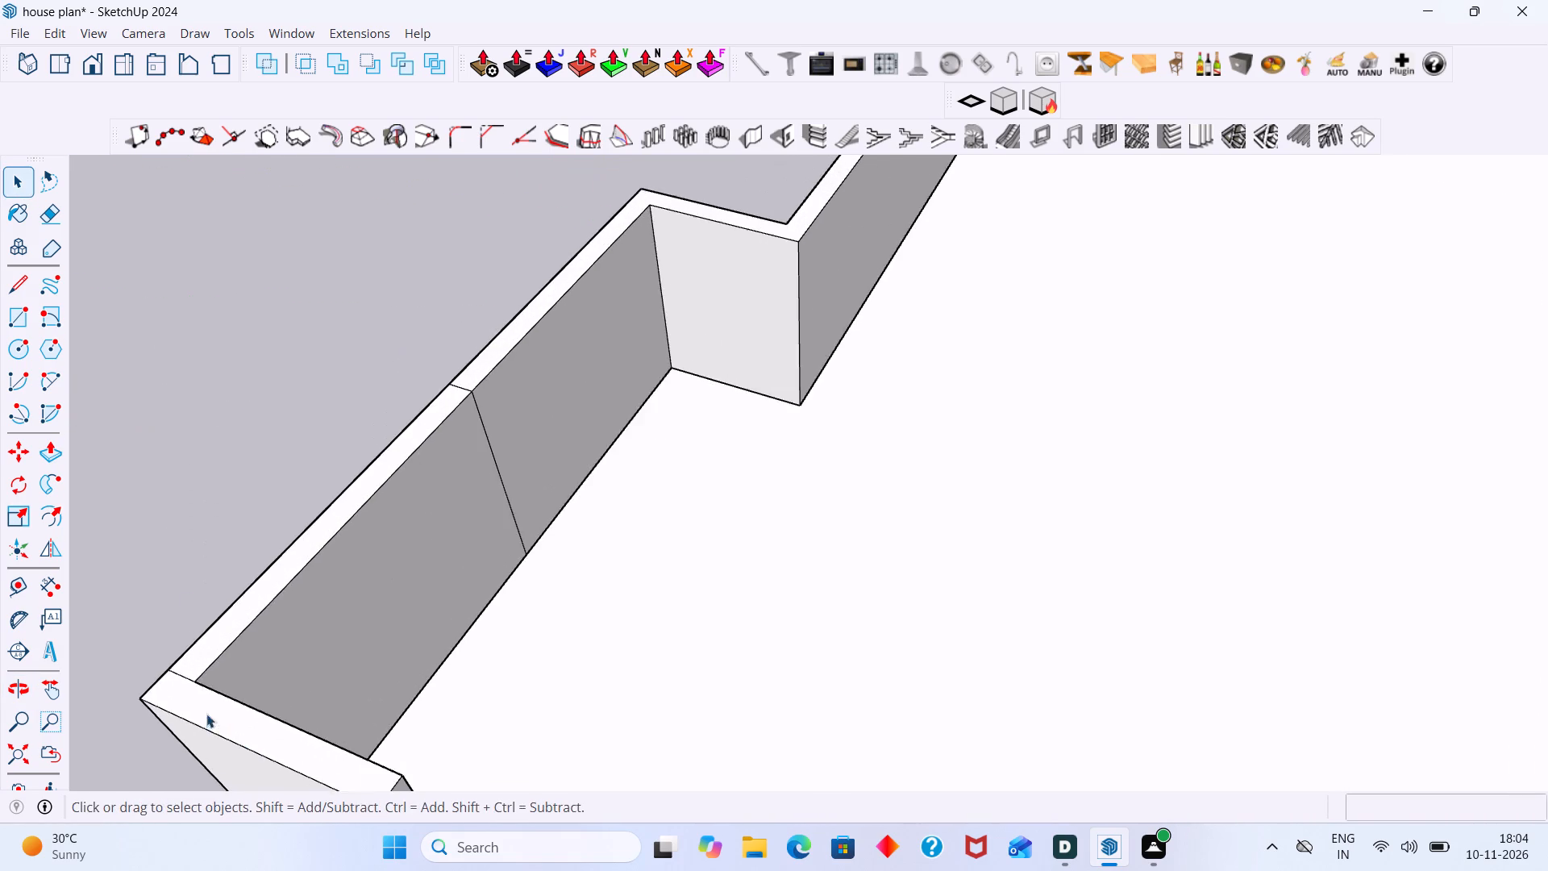
pyautogui.scroll(1, 206, 714)
pyautogui.moveTo(249, 712); pyautogui.dragTo(194, 624, button='middle')
pyautogui.scroll(3, 167, 587)
pyautogui.keyDown('shift'); pyautogui.moveTo(318, 538); pyautogui.dragTo(438, 516, button='middle'); pyautogui.keyUp('shift')
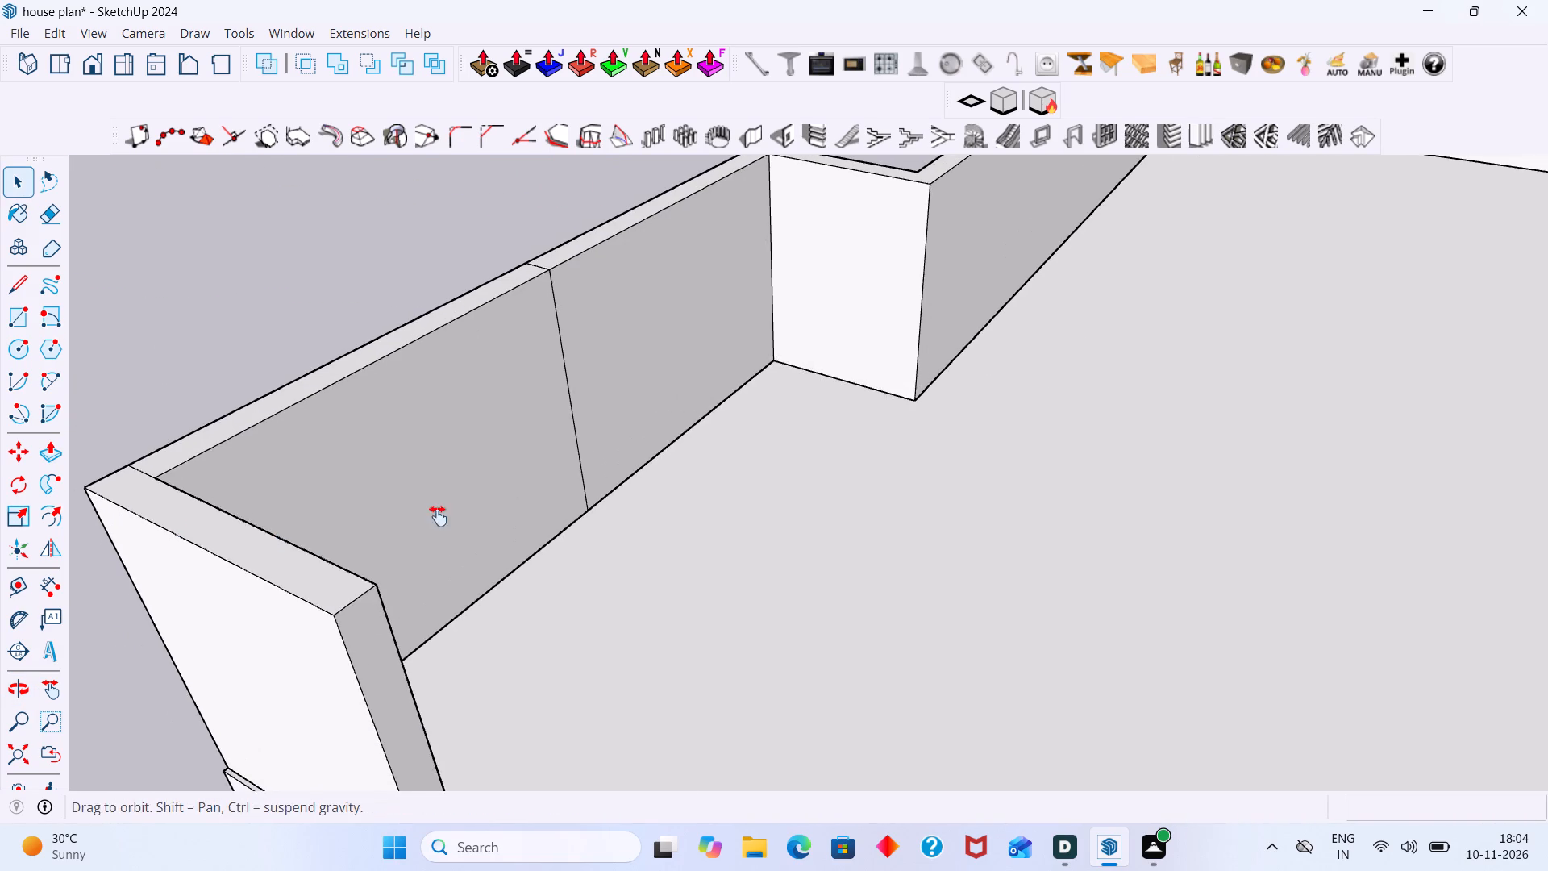
pyautogui.keyDown('shift'); pyautogui.moveTo(438, 516); pyautogui.dragTo(538, 511, button='middle'); pyautogui.keyUp('shift')
pyautogui.scroll(6, 439, 472)
pyautogui.click(396, 439)
pyautogui.tripleClick(390, 439)
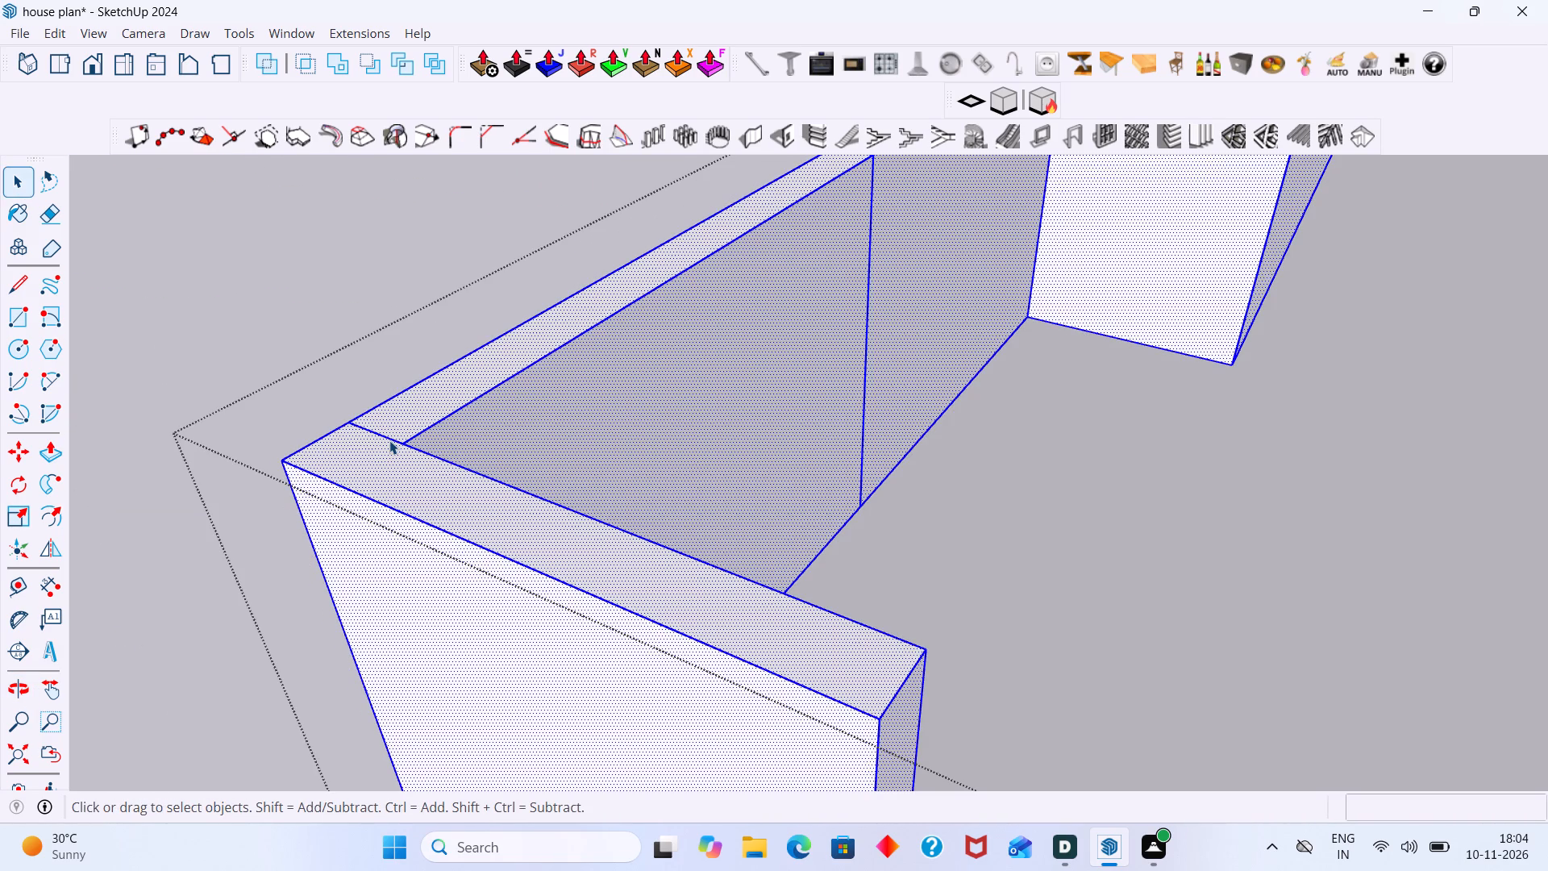
pyautogui.doubleClick(389, 440)
pyautogui.scroll(2, 389, 441)
pyautogui.doubleClick(385, 448)
pyautogui.click(387, 435)
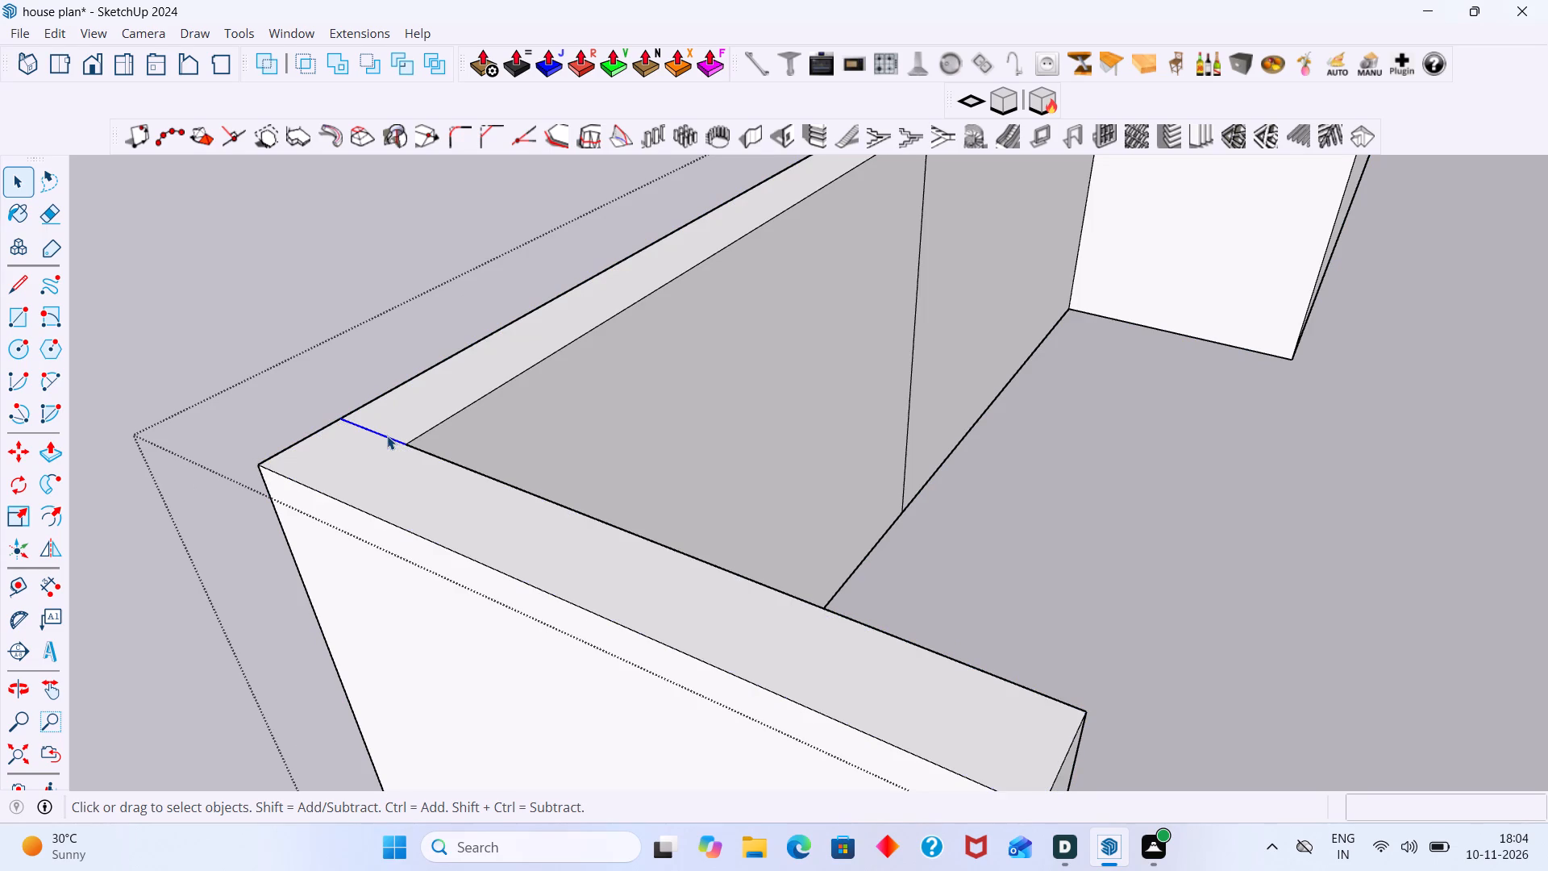
pyautogui.press('e')
pyautogui.moveTo(402, 419); pyautogui.dragTo(403, 419)
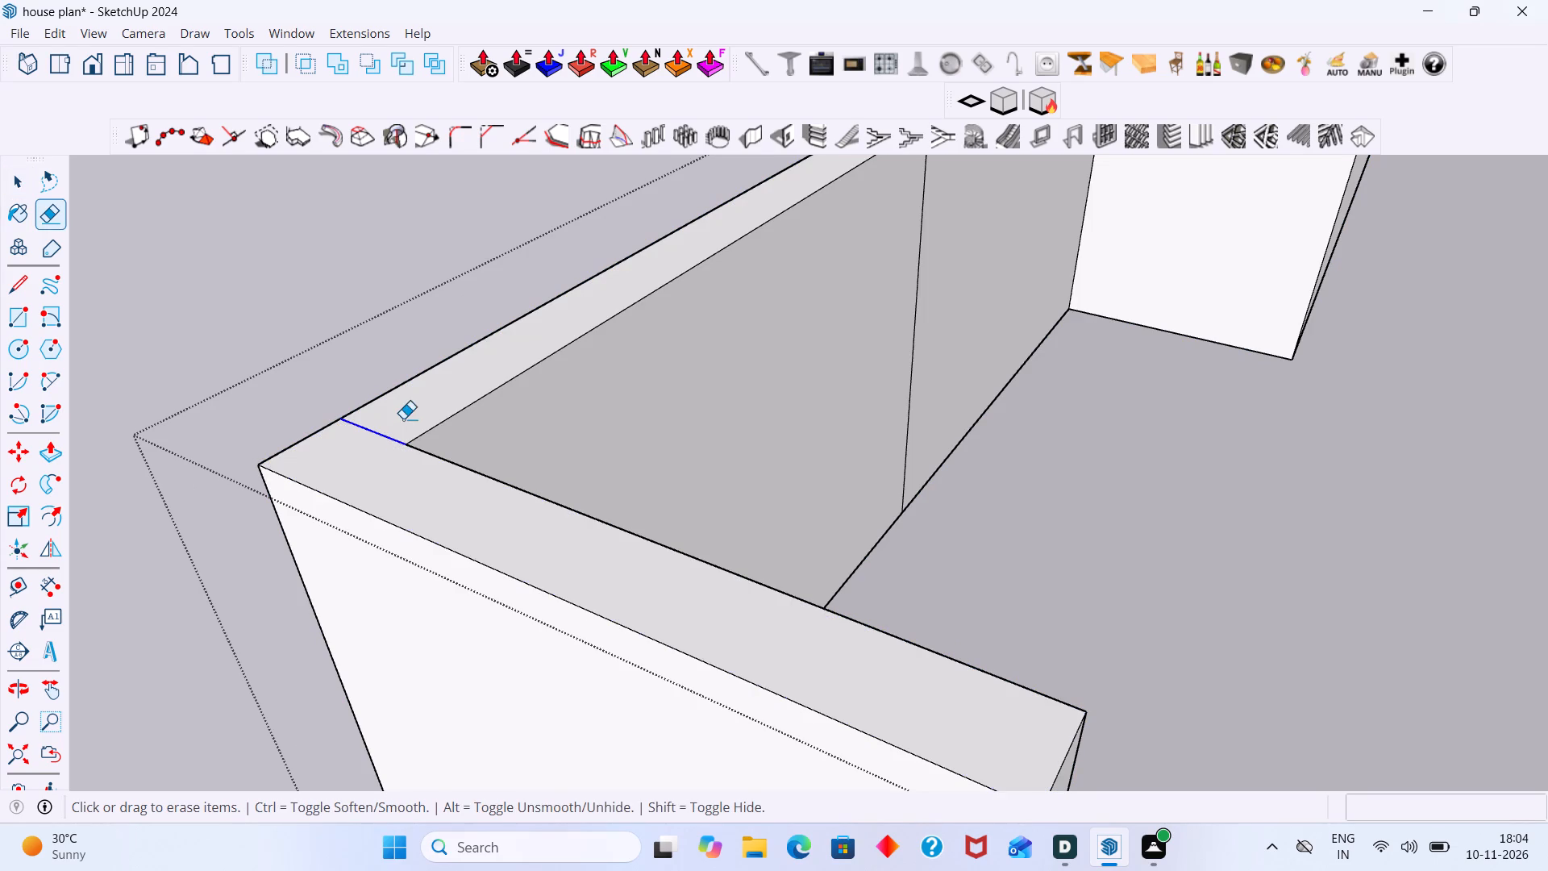
pyautogui.moveTo(403, 419); pyautogui.dragTo(378, 456)
# Erase the vertical seam edge on the side parapet's outer face beside the front corner.
pyautogui.scroll(-3, 397, 455)
pyautogui.moveTo(408, 486); pyautogui.dragTo(910, 350, button='middle')
pyautogui.scroll(2, 934, 387)
pyautogui.moveTo(963, 396); pyautogui.dragTo(933, 393)
pyautogui.scroll(-12, 930, 391)
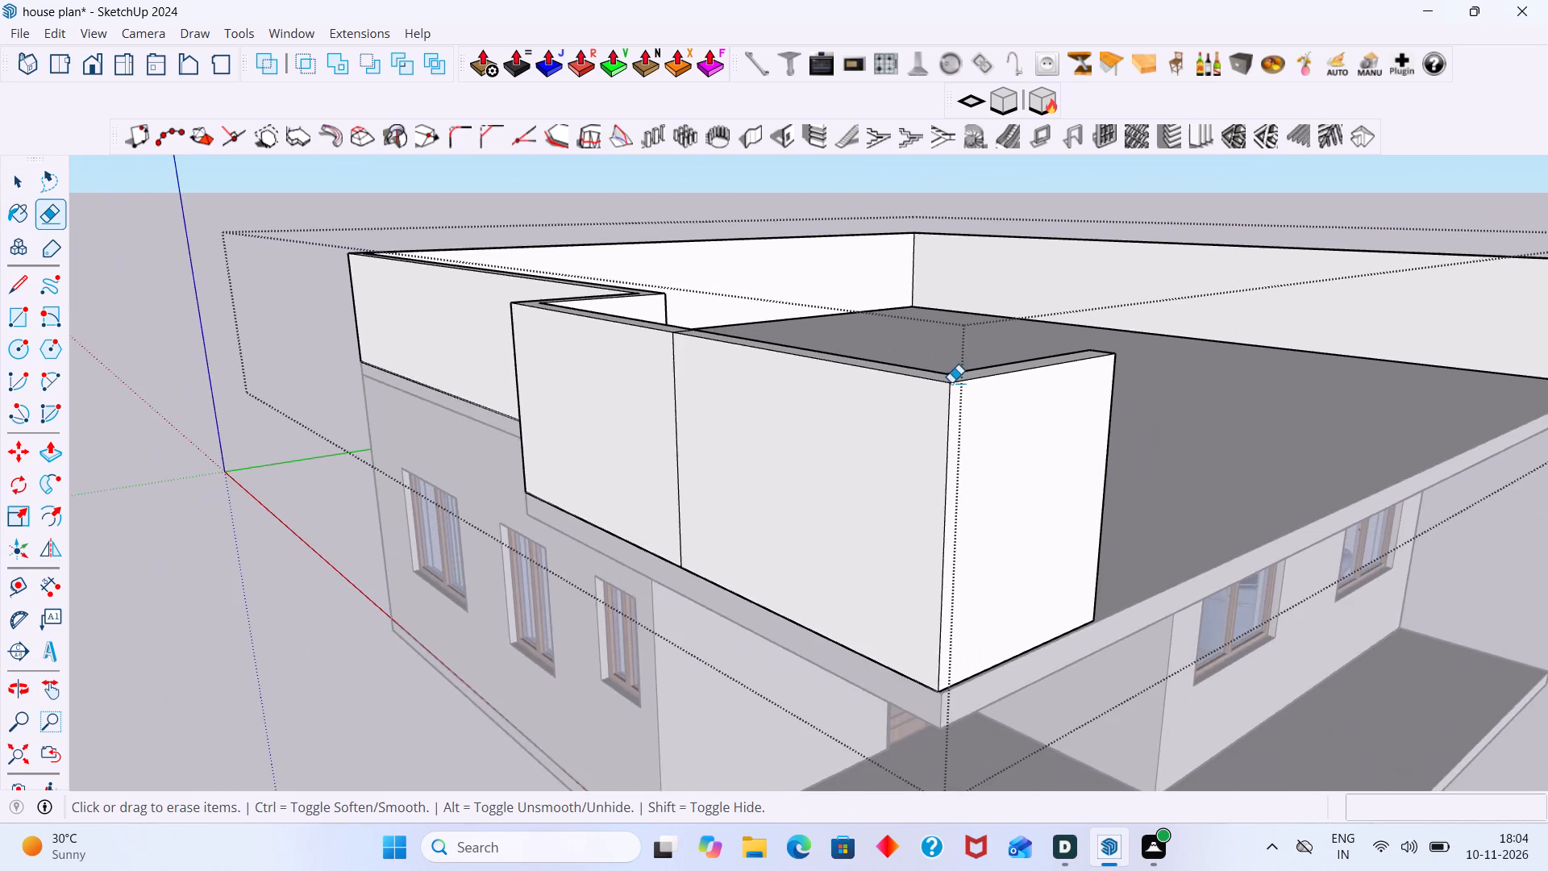
pyautogui.moveTo(935, 383); pyautogui.dragTo(571, 434, button='middle')
pyautogui.press('space')
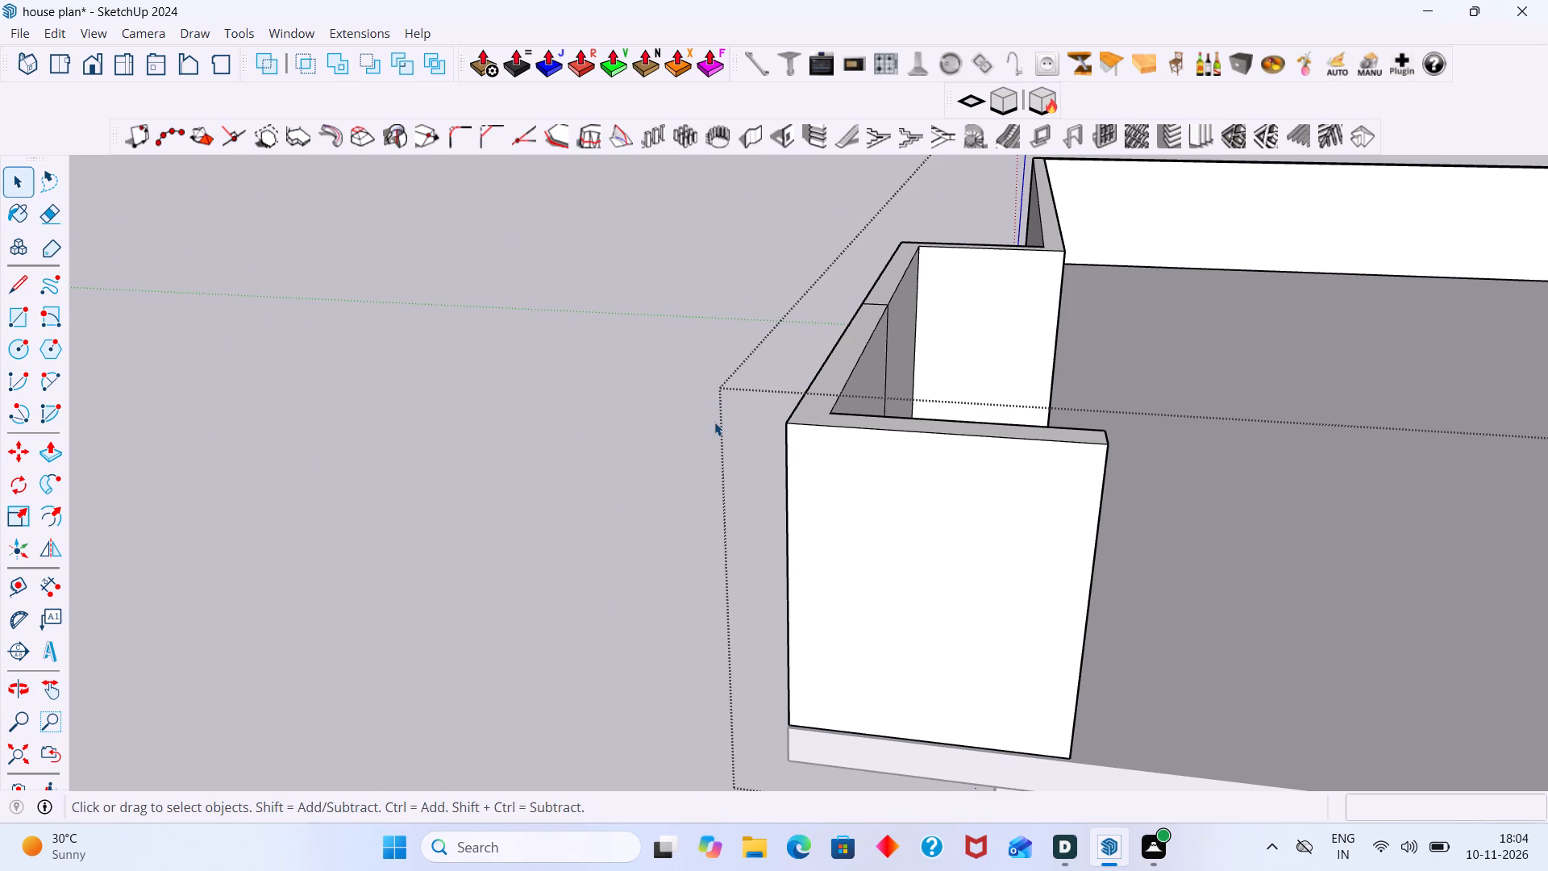
pyautogui.click(647, 425)
# Inspect the front parapet return at the slab corner in relation to the whole front of the house.
pyautogui.scroll(-3, 685, 411)
pyautogui.moveTo(705, 410); pyautogui.dragTo(305, 468, button='middle')
pyautogui.scroll(-3, 466, 466)
pyautogui.moveTo(599, 480); pyautogui.dragTo(432, 456, button='middle')
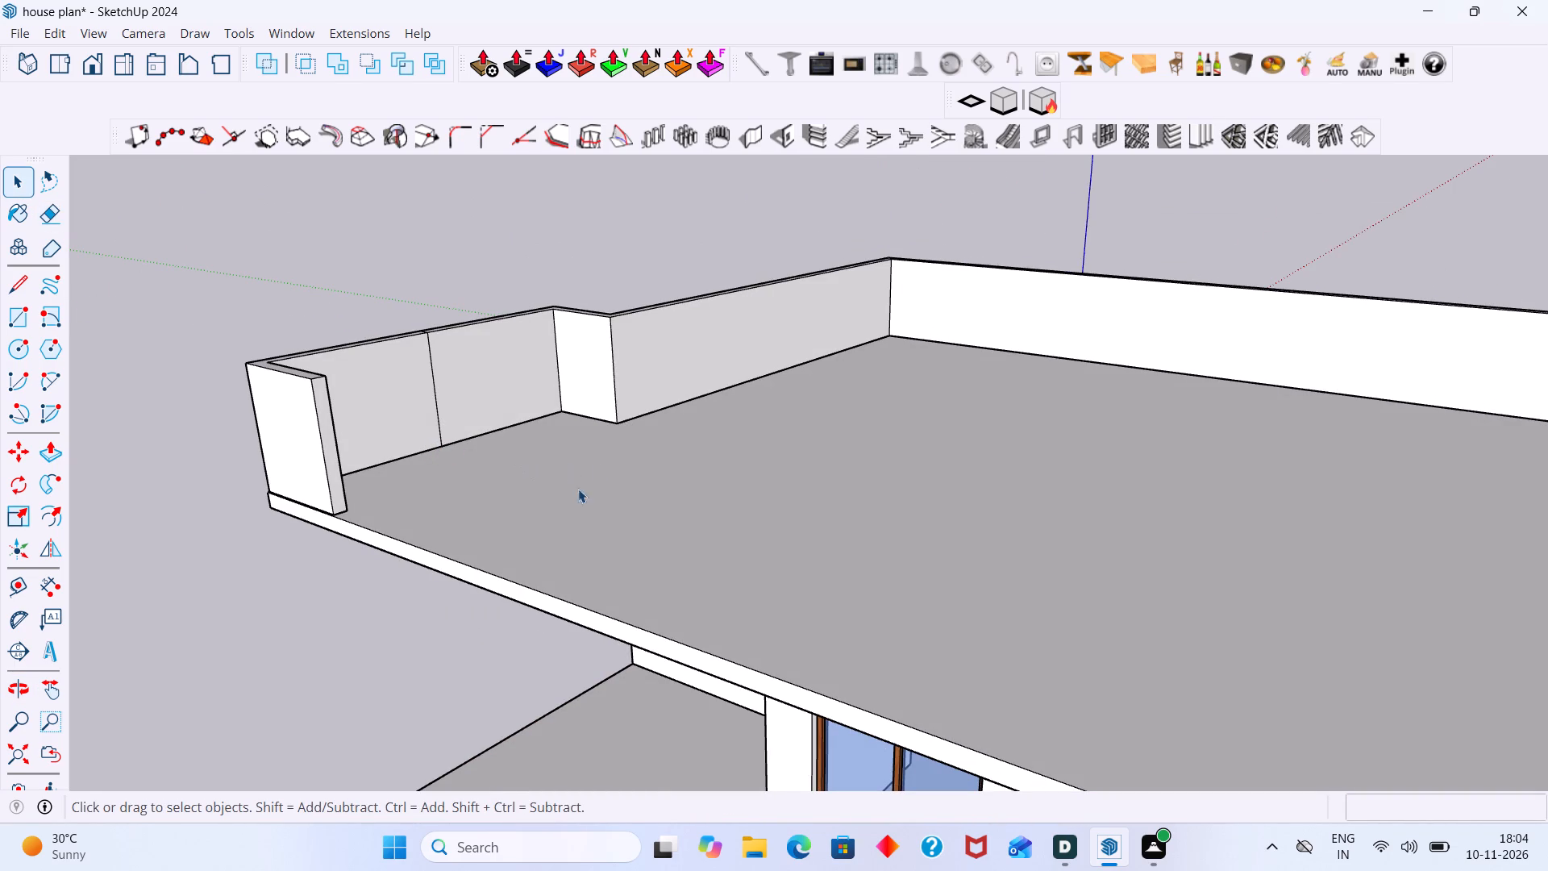
pyautogui.moveTo(582, 502); pyautogui.dragTo(862, 496, button='middle')
pyautogui.keyDown('shift'); pyautogui.moveTo(858, 492); pyautogui.dragTo(572, 434, button='middle'); pyautogui.keyUp('shift')
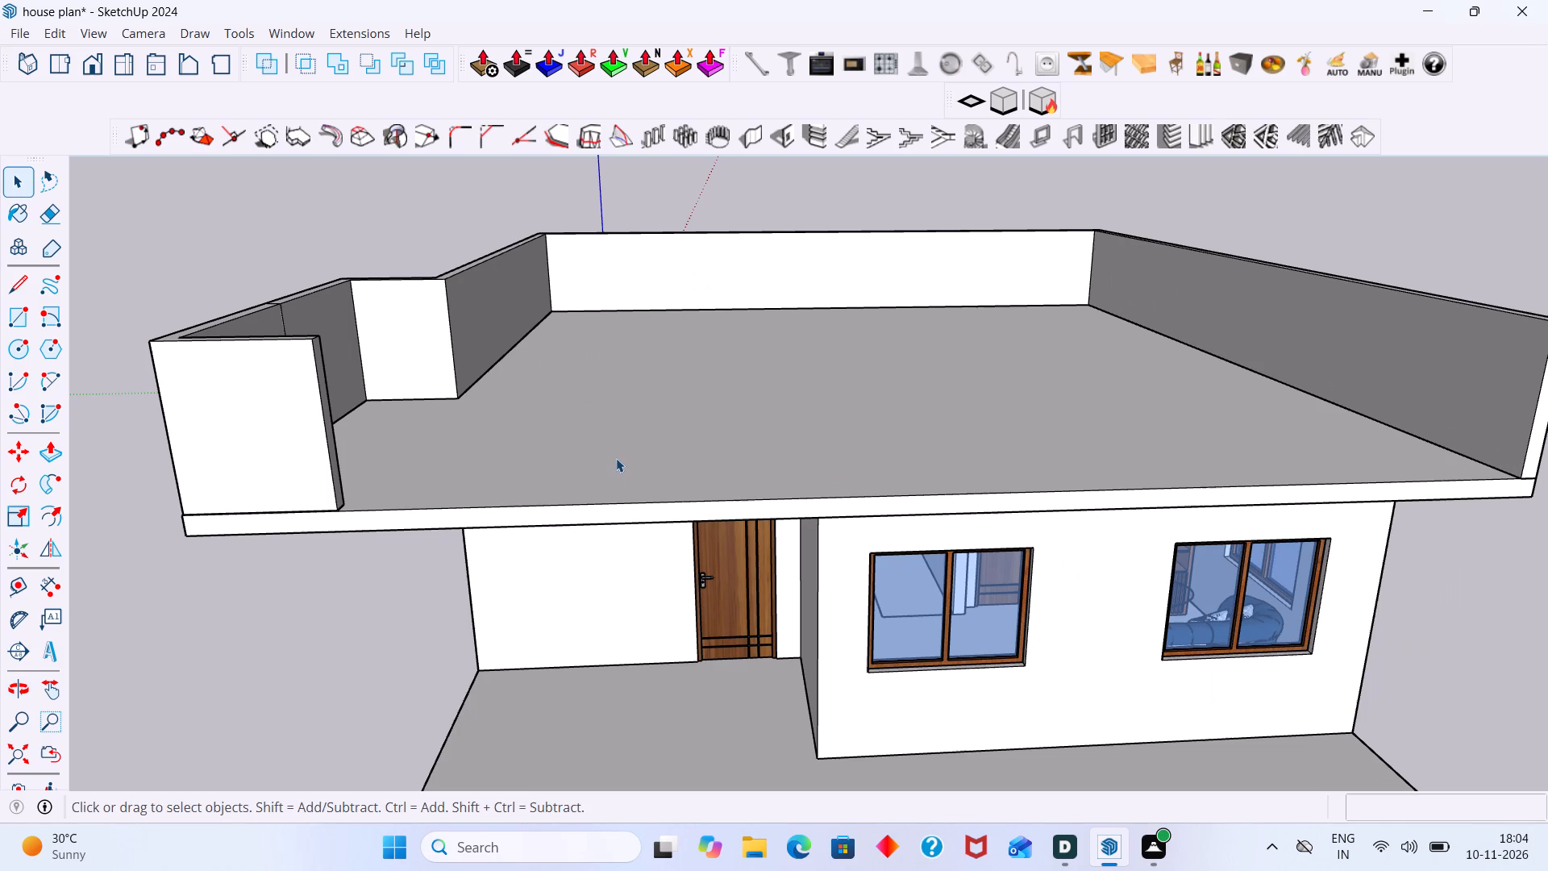
pyautogui.scroll(-5, 616, 457)
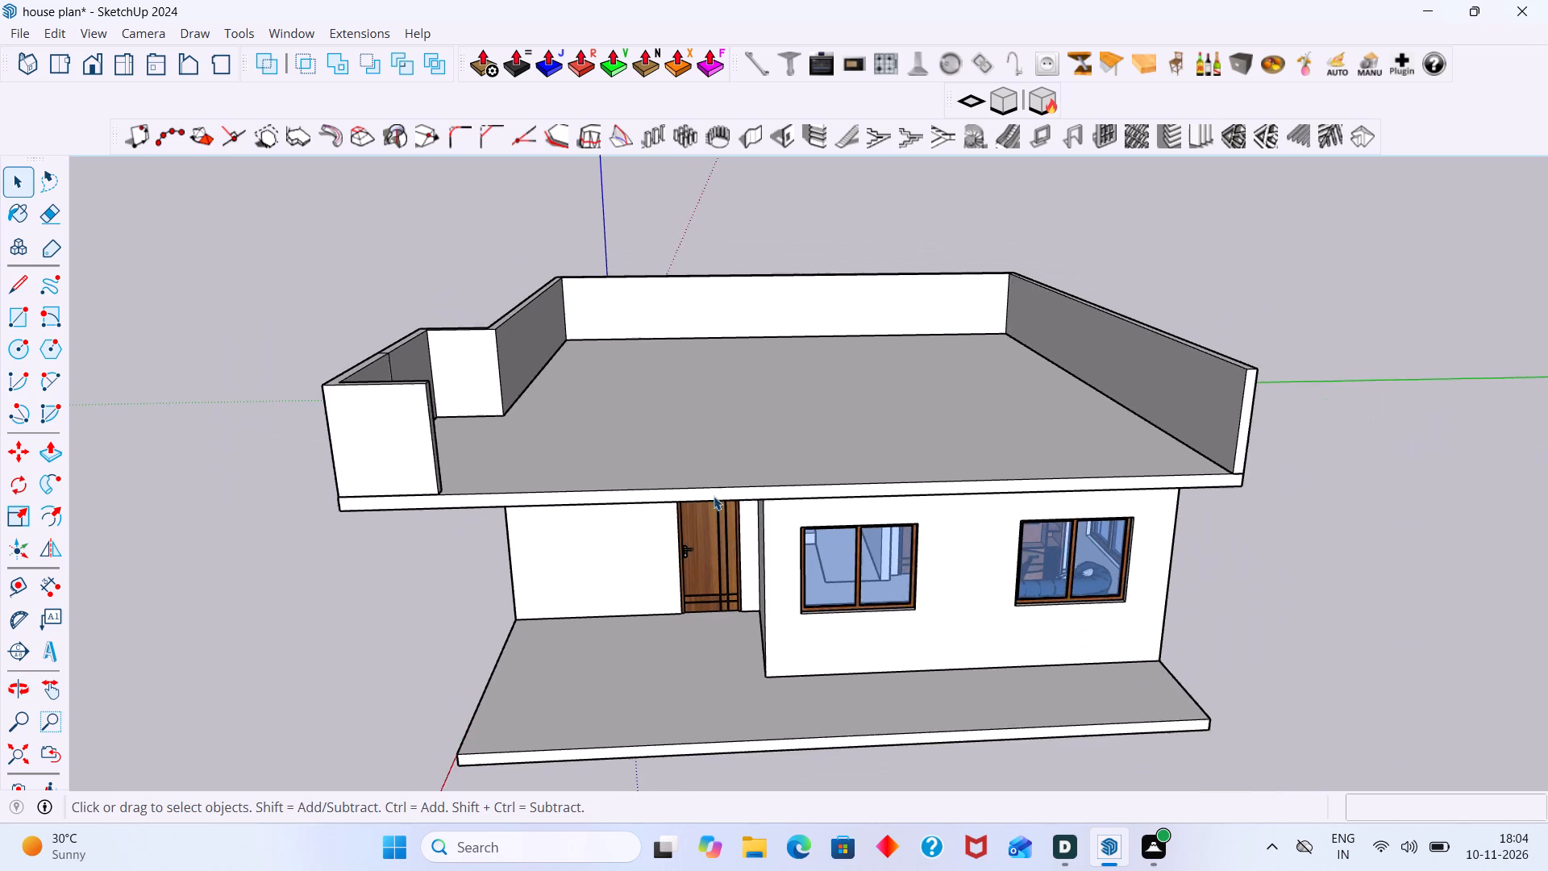
pyautogui.scroll(-2, 815, 483)
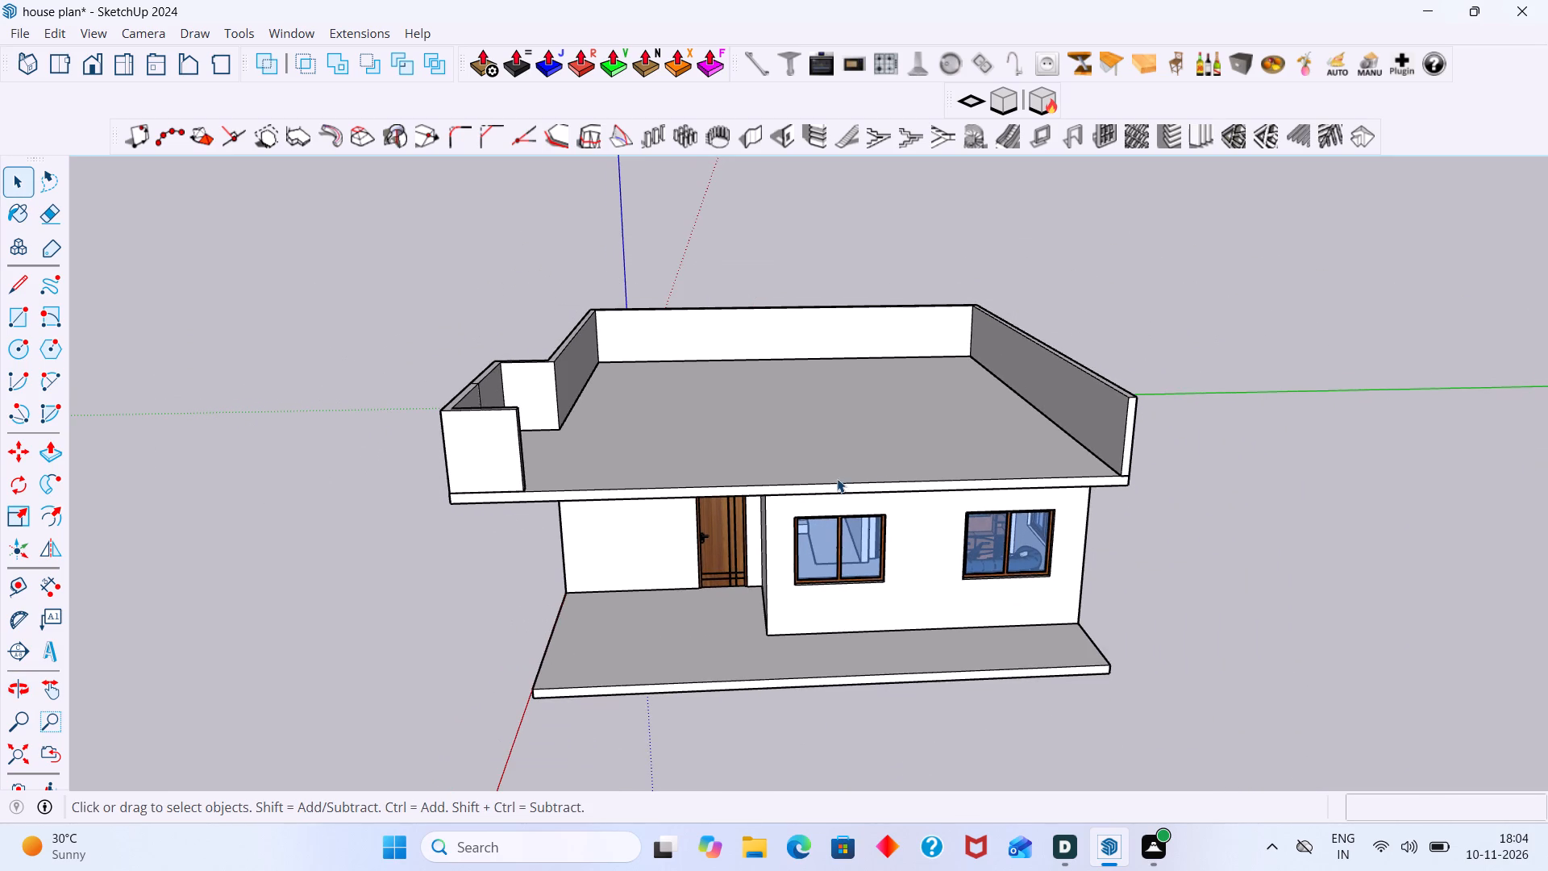
pyautogui.moveTo(522, 466); pyautogui.dragTo(483, 507, button='middle')
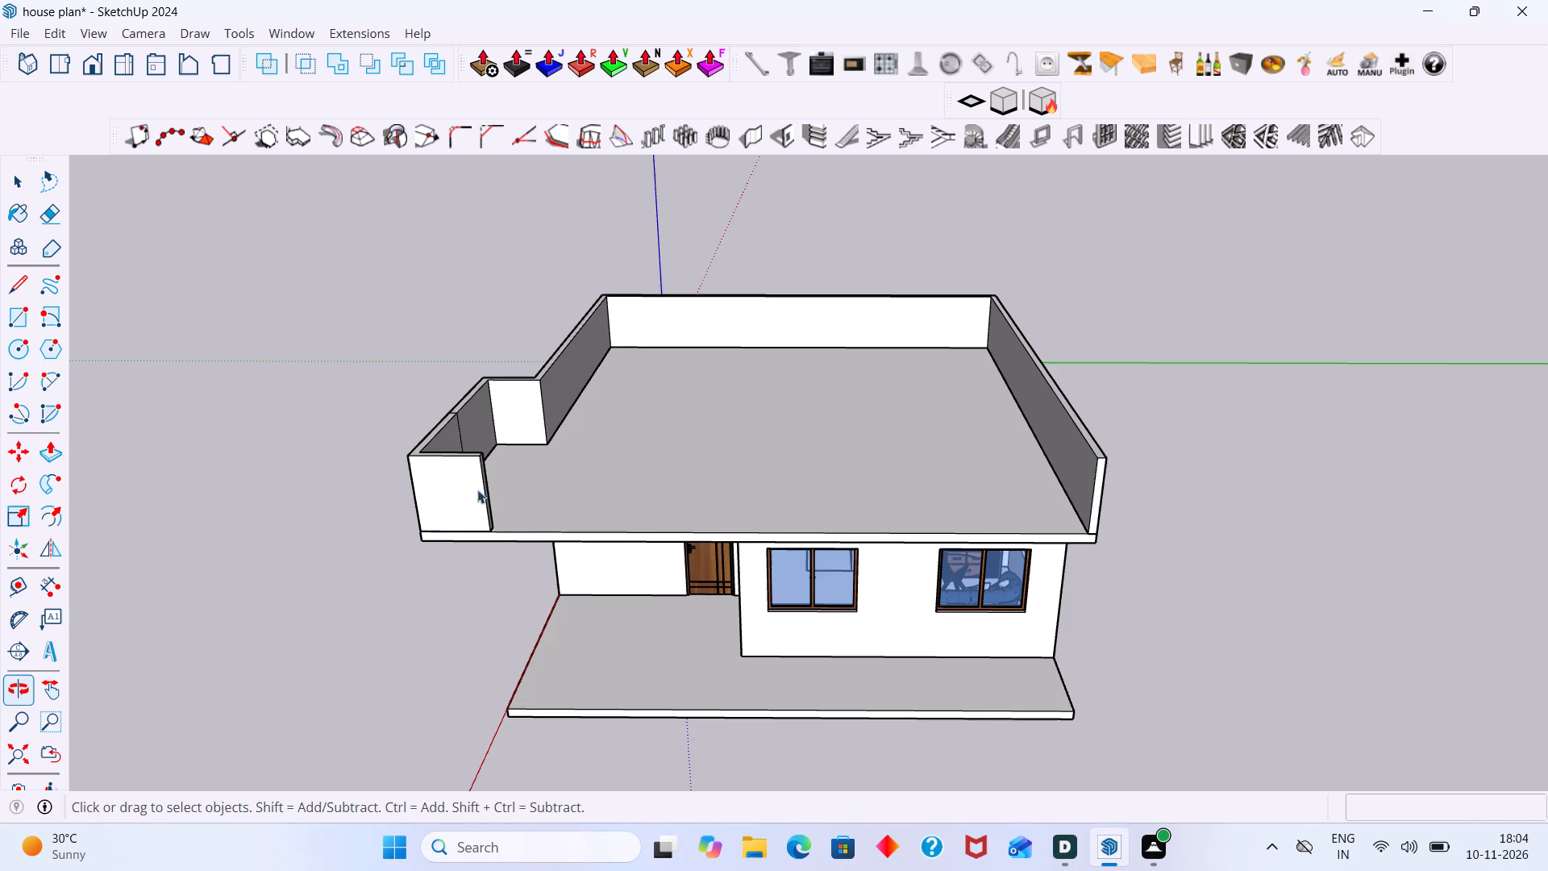
# Extend the end face of the front parapet return about 2' 7 1/4" further along the front slab edge.
pyautogui.scroll(15, 470, 476)
pyautogui.moveTo(488, 477); pyautogui.dragTo(291, 539, button='middle')
pyautogui.scroll(3, 366, 511)
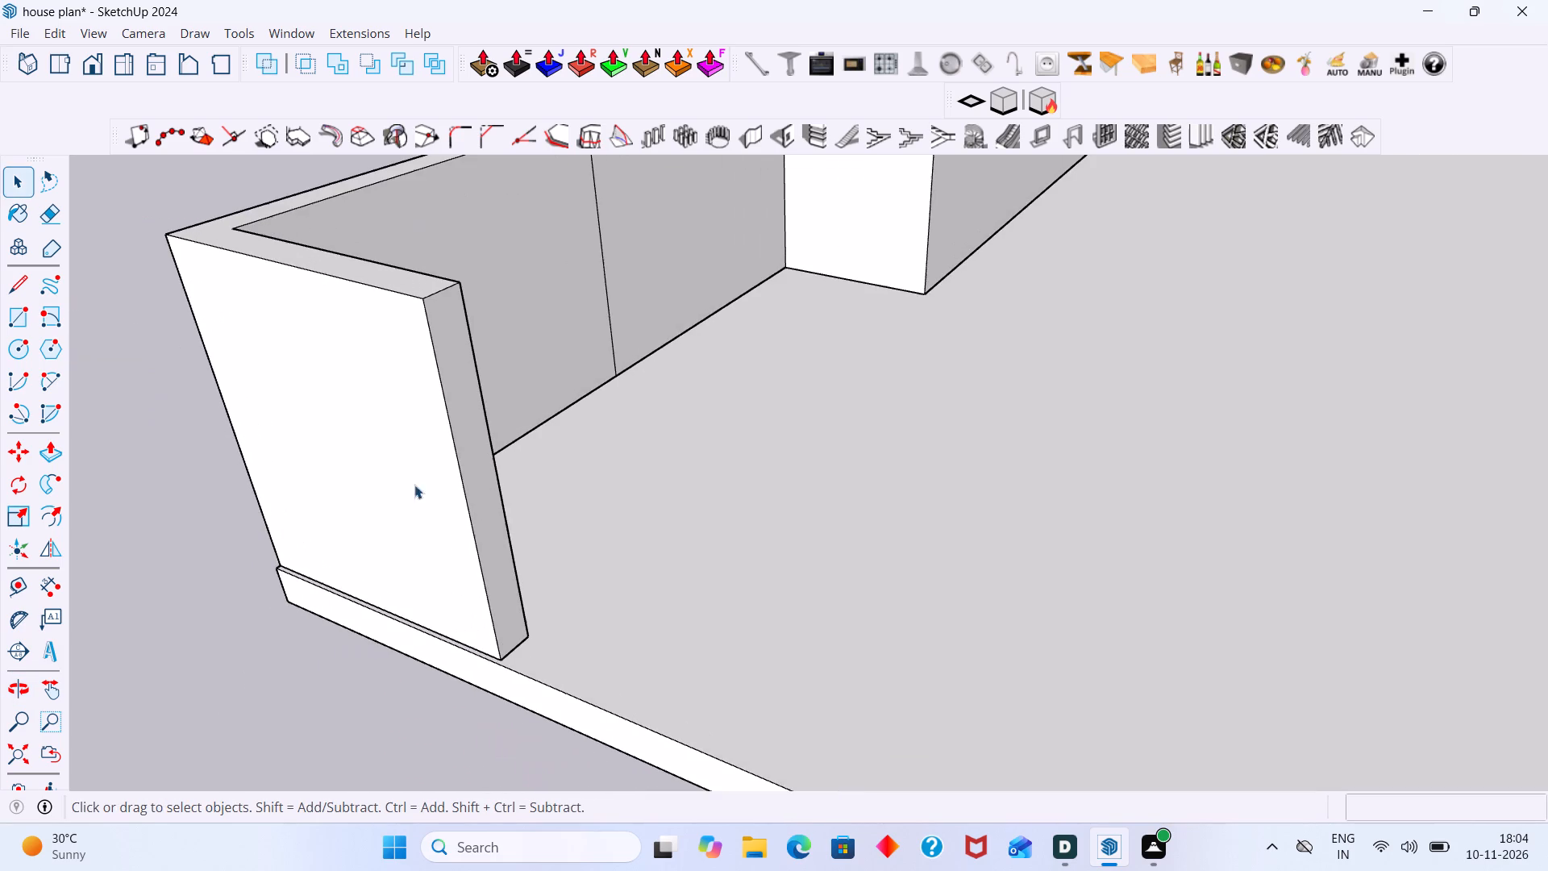
pyautogui.doubleClick(464, 455)
pyautogui.click(468, 455)
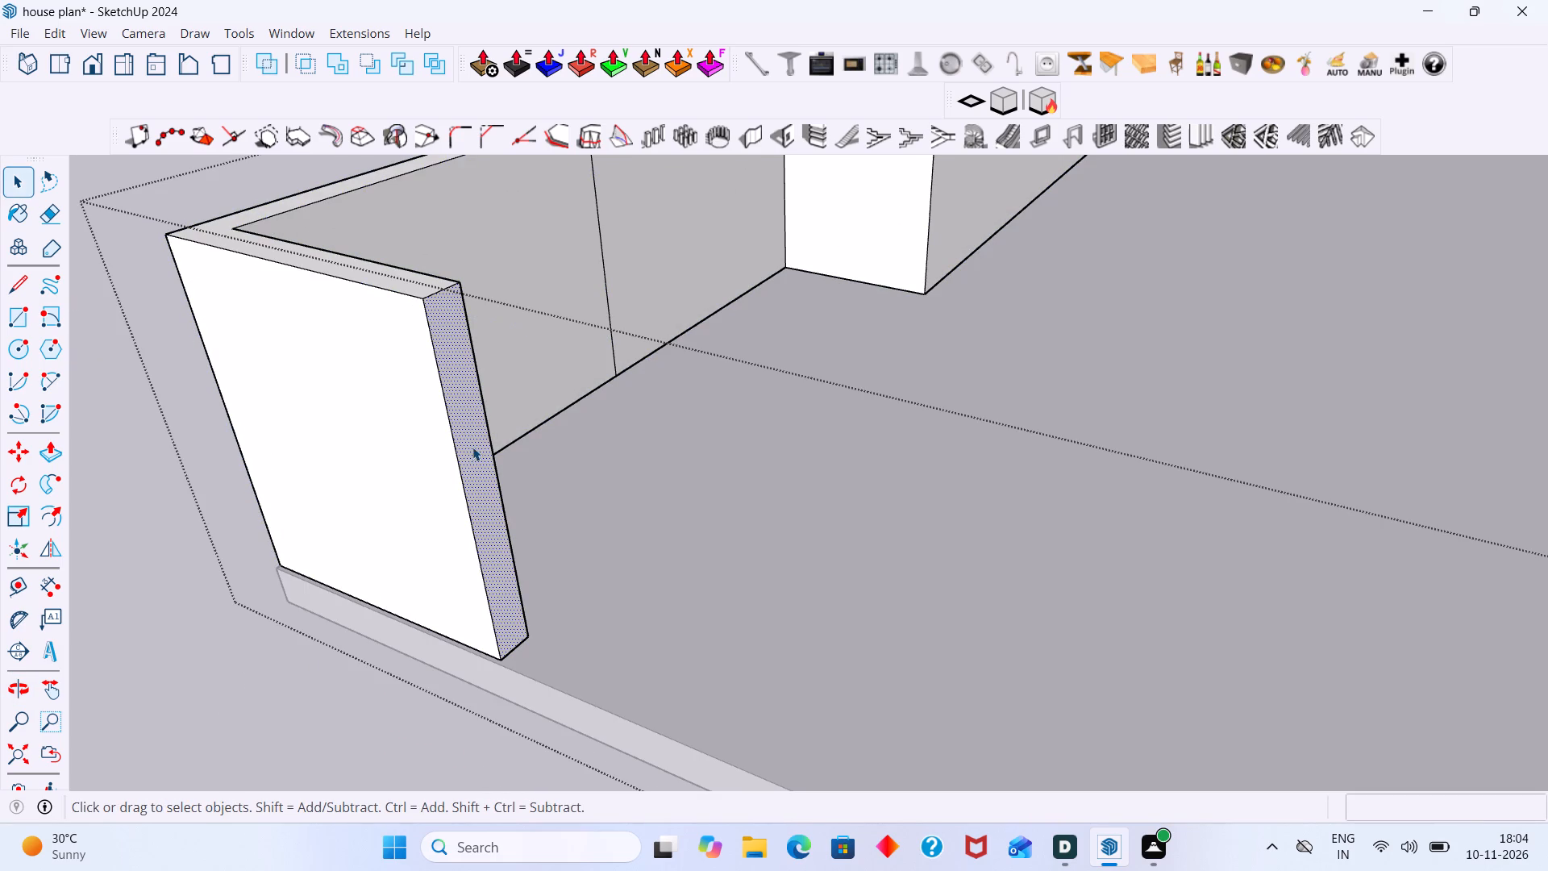
pyautogui.press('p')
pyautogui.moveTo(477, 446); pyautogui.dragTo(486, 446)
pyautogui.click(504, 480)
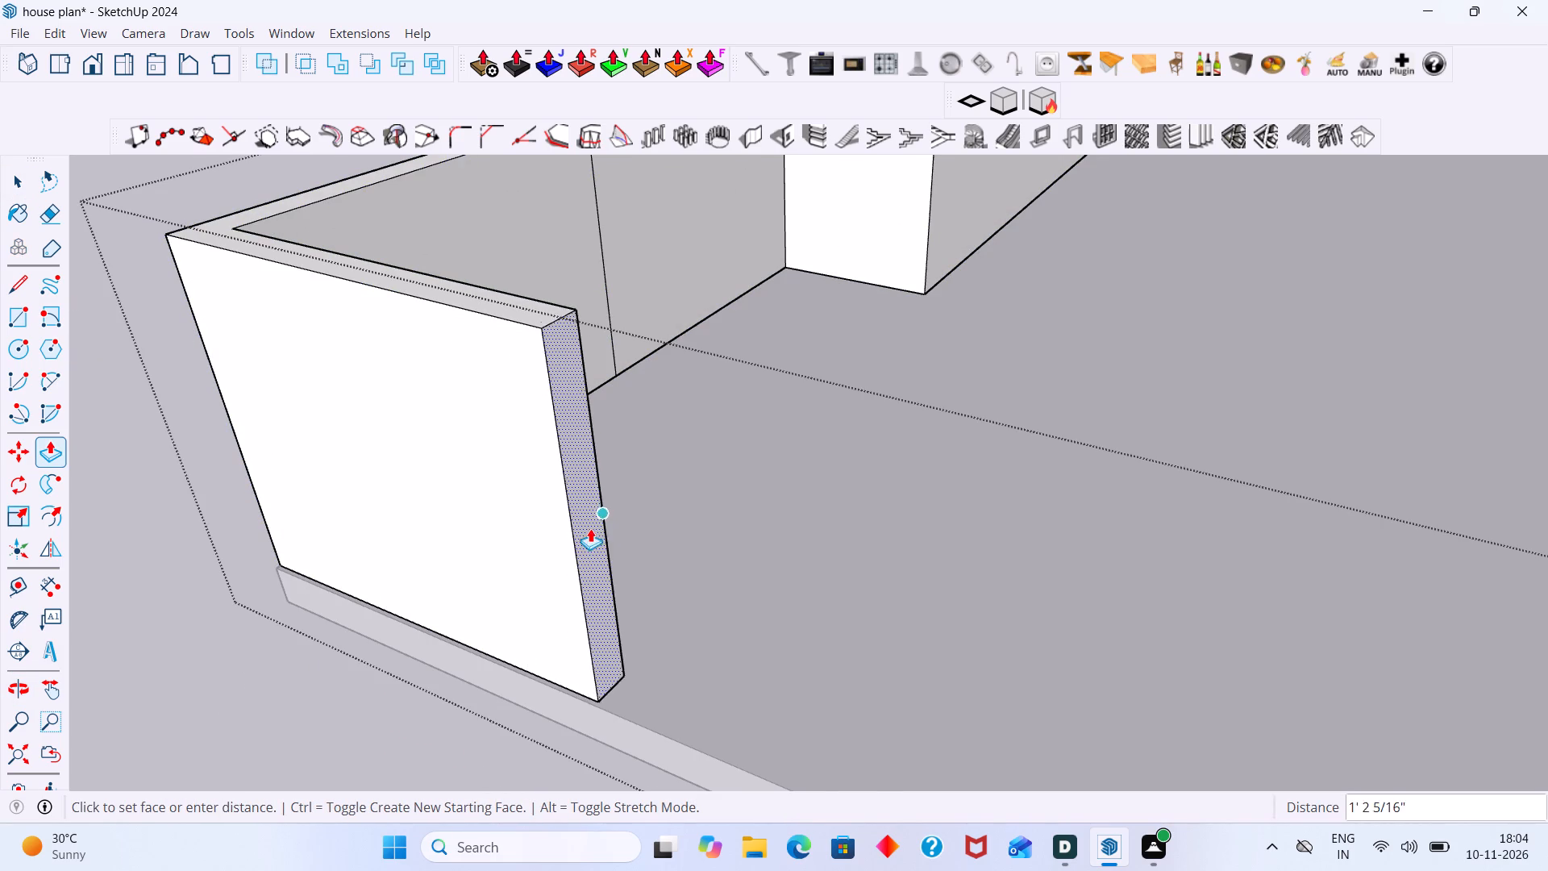
pyautogui.scroll(-10, 585, 543)
pyautogui.moveTo(679, 678); pyautogui.dragTo(814, 606, button='middle')
pyautogui.scroll(1, 816, 605)
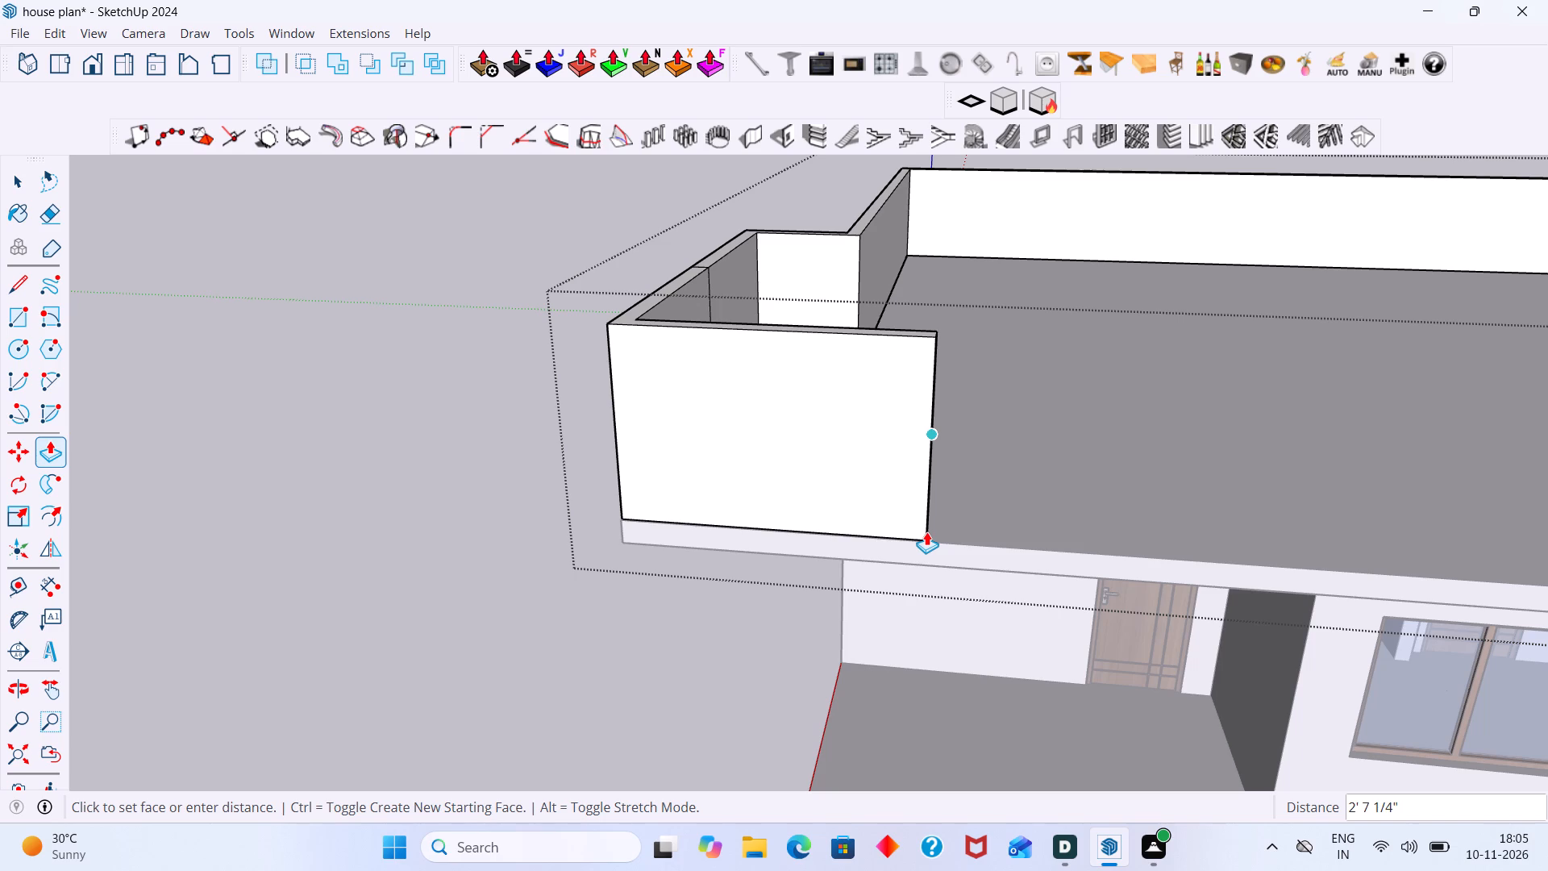
pyautogui.click(926, 531)
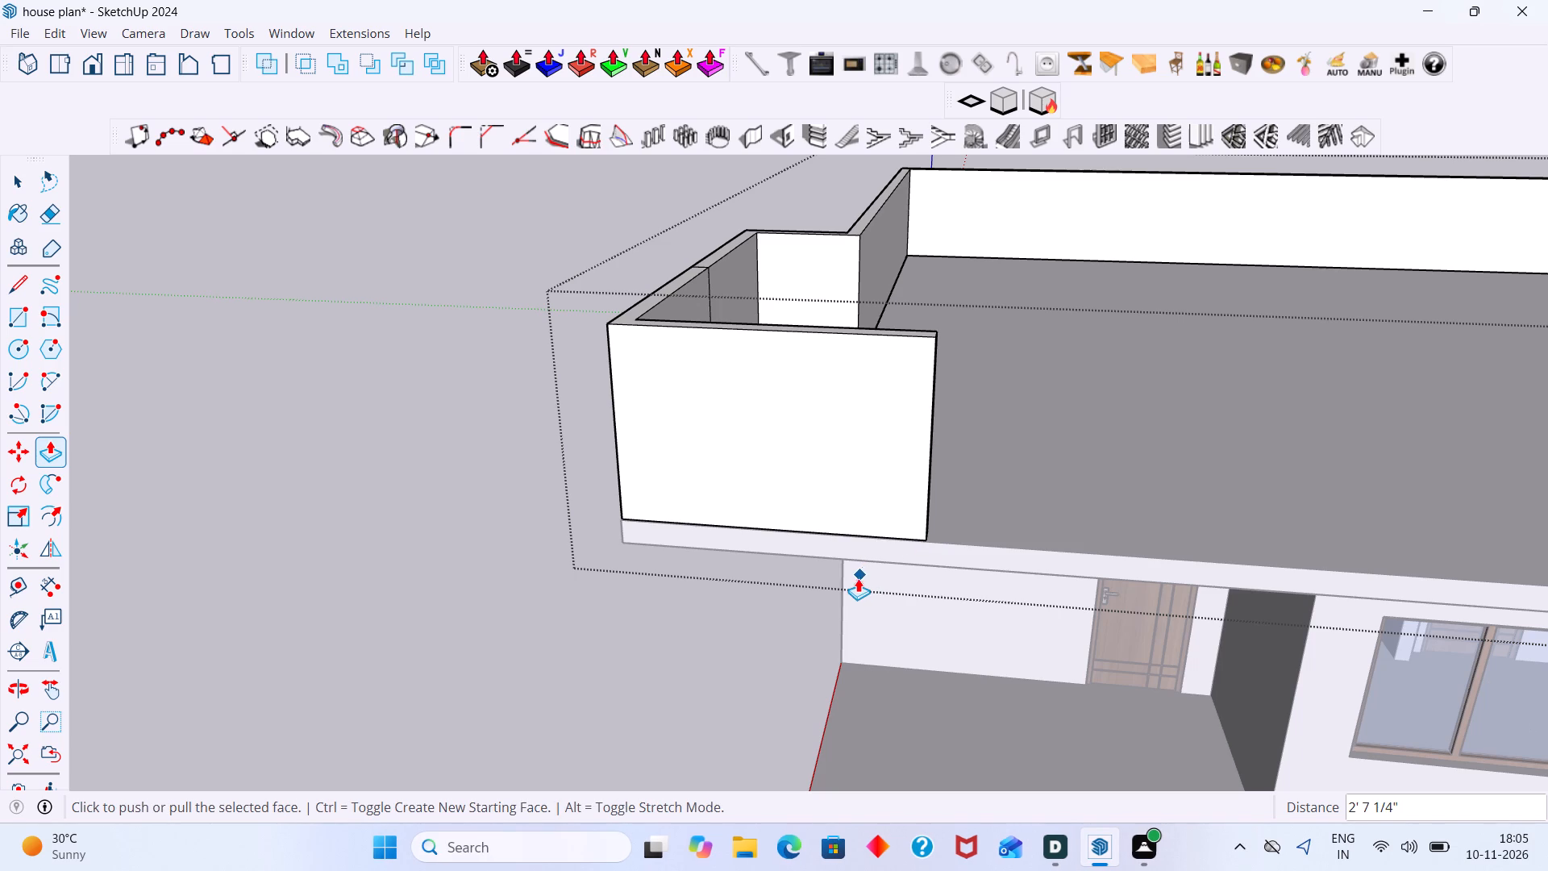
pyautogui.press('space')
pyautogui.click(514, 677)
# Raise the top face of the corner parapet, from the side wall's seam through the front return, by about 2 7/16".
pyautogui.scroll(-7, 853, 586)
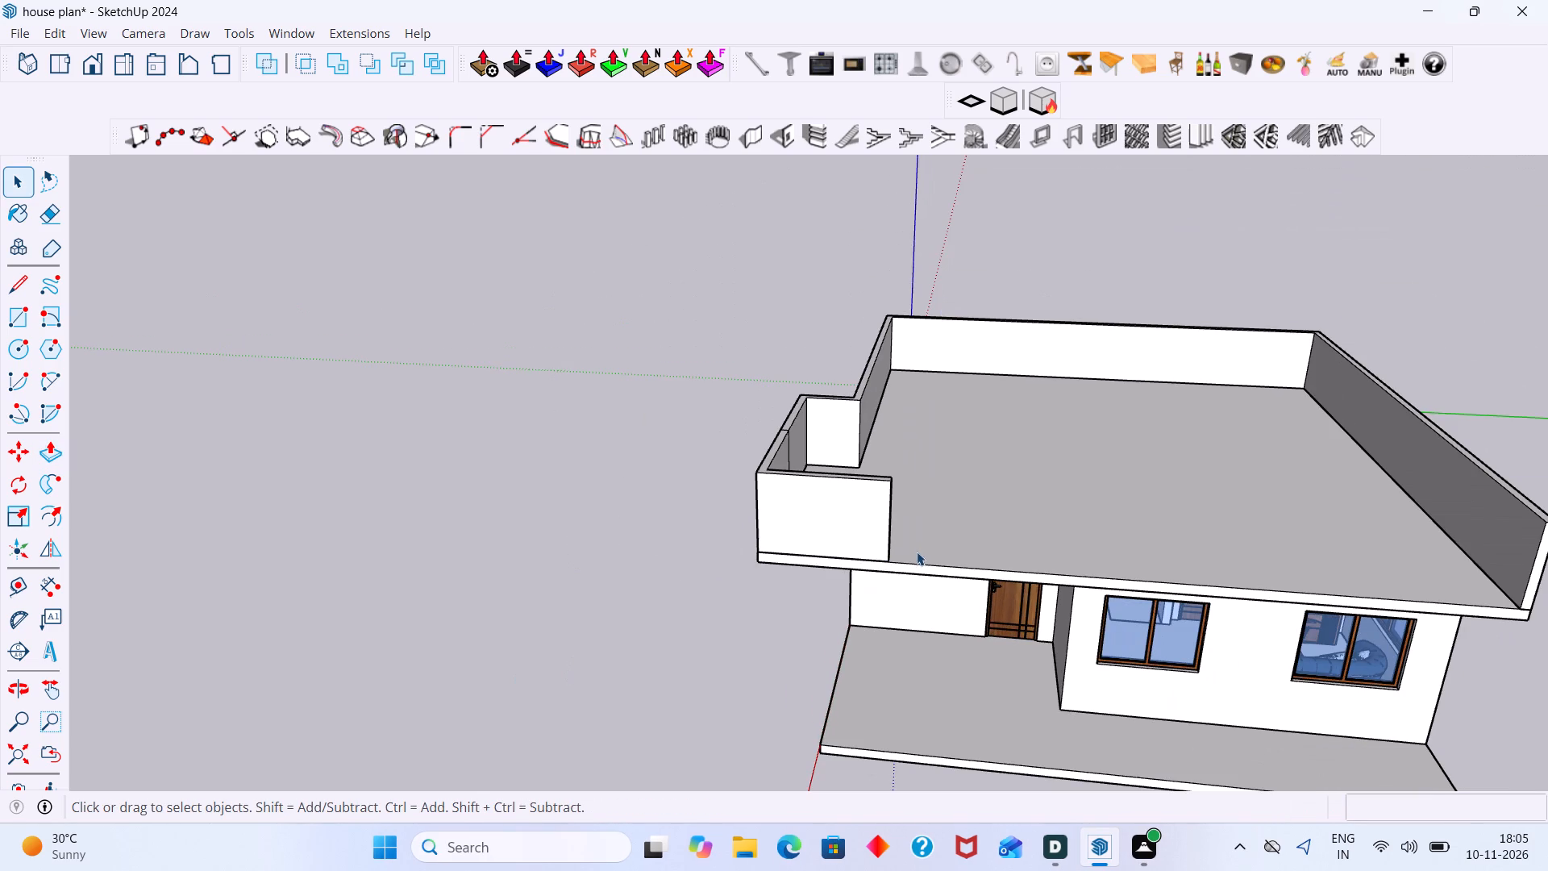
pyautogui.moveTo(1006, 516); pyautogui.dragTo(922, 473, button='middle')
pyautogui.moveTo(836, 460); pyautogui.dragTo(1101, 527, button='middle')
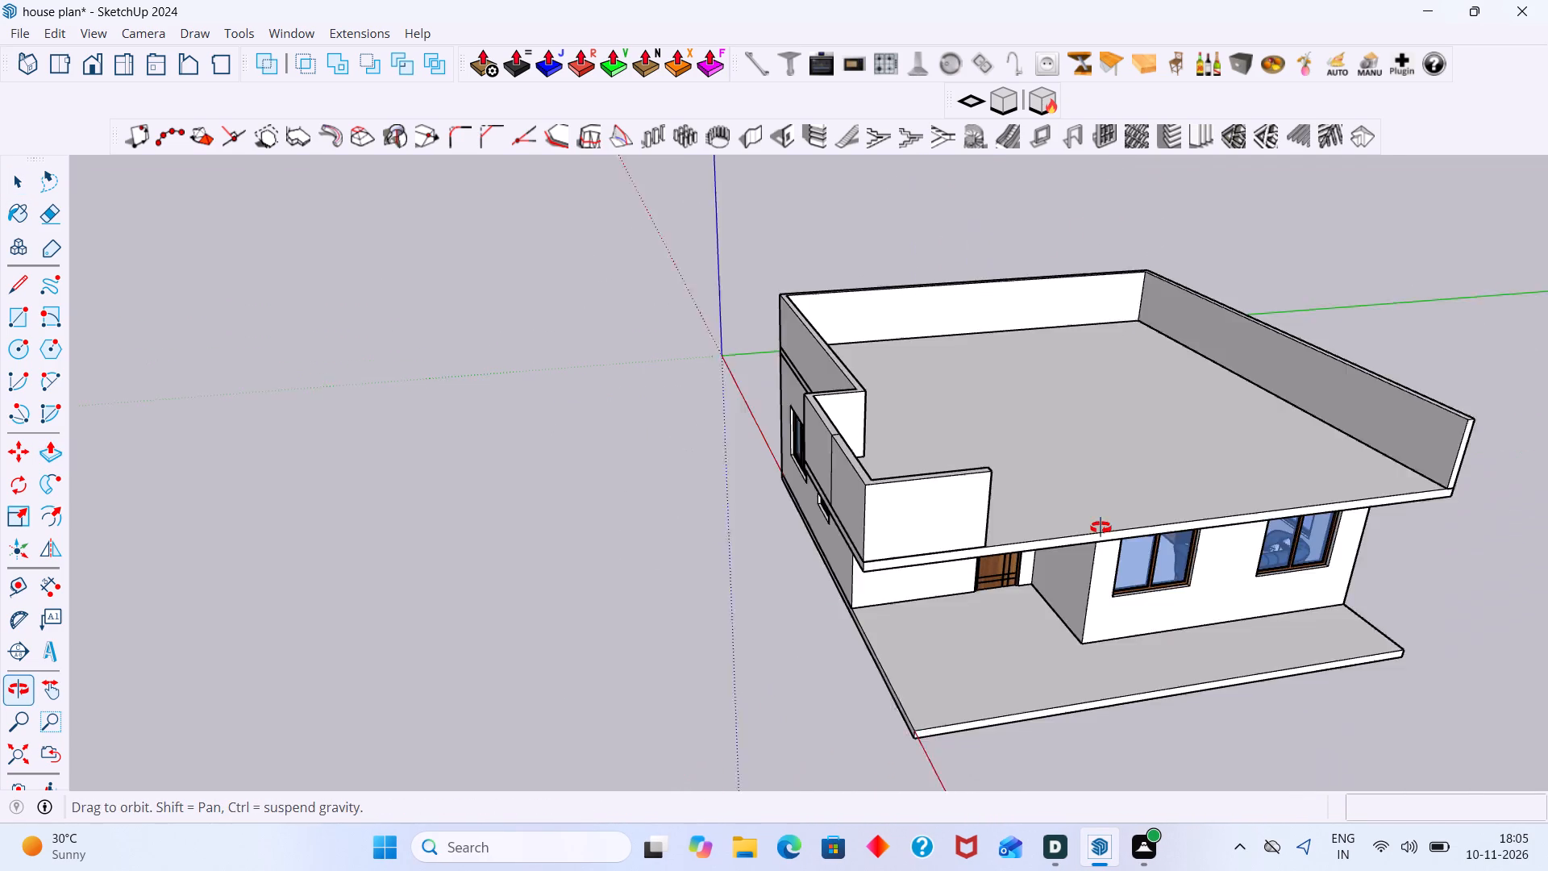
pyautogui.moveTo(1101, 527); pyautogui.dragTo(1075, 522, button='middle')
pyautogui.scroll(11, 904, 480)
pyautogui.click(851, 456)
pyautogui.scroll(1, 851, 456)
pyautogui.doubleClick(851, 456)
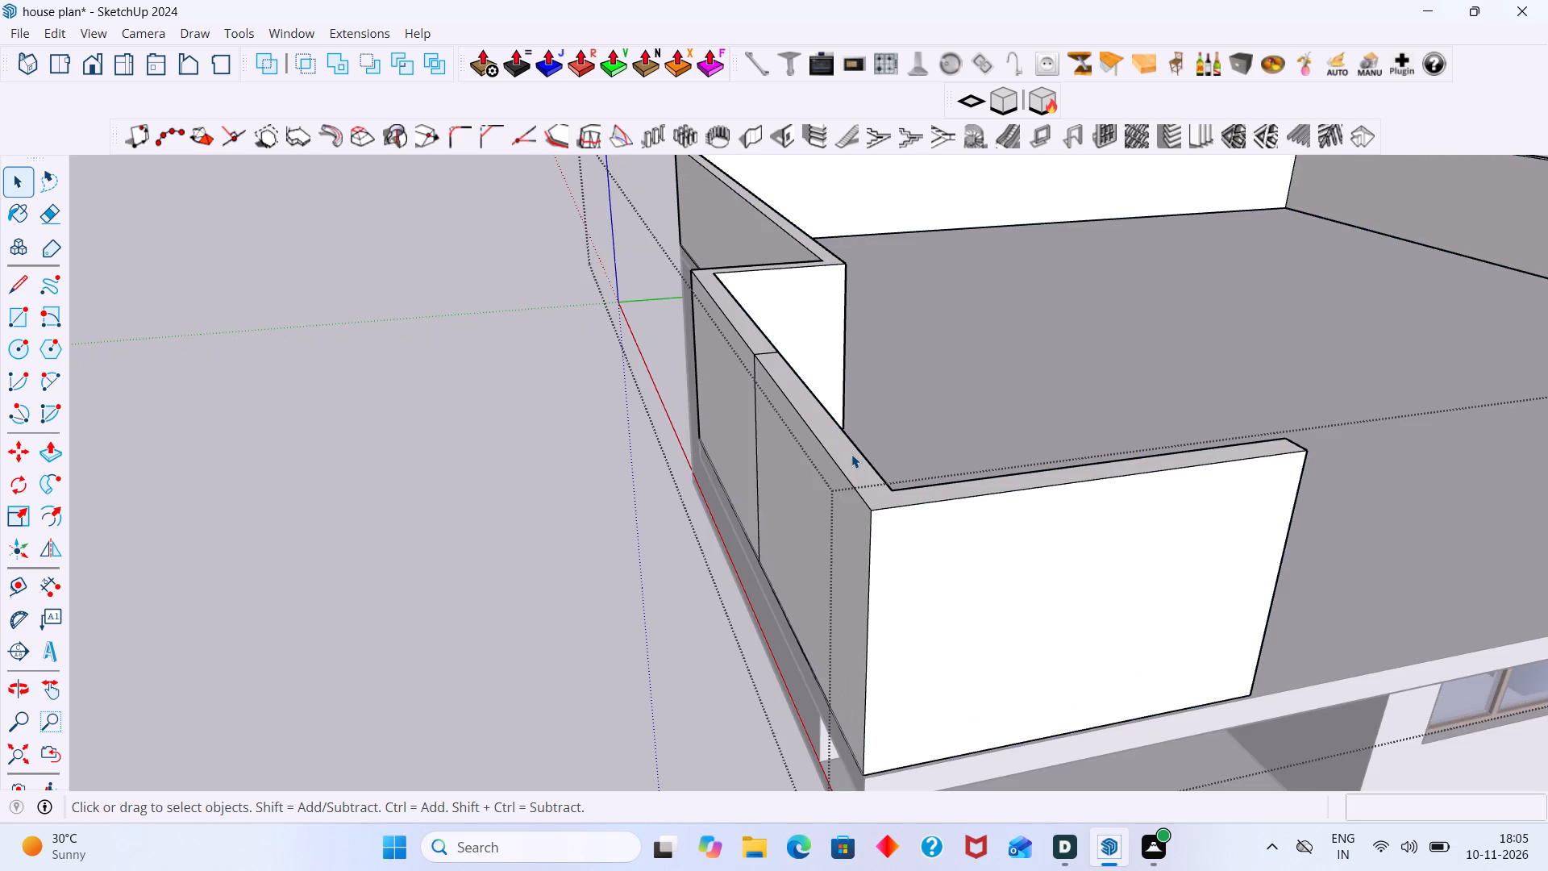
pyautogui.click(851, 454)
pyautogui.doubleClick(851, 454)
pyautogui.scroll(2, 851, 454)
pyautogui.doubleClick(851, 454)
pyautogui.scroll(3, 851, 454)
pyautogui.moveTo(849, 456); pyautogui.dragTo(849, 472)
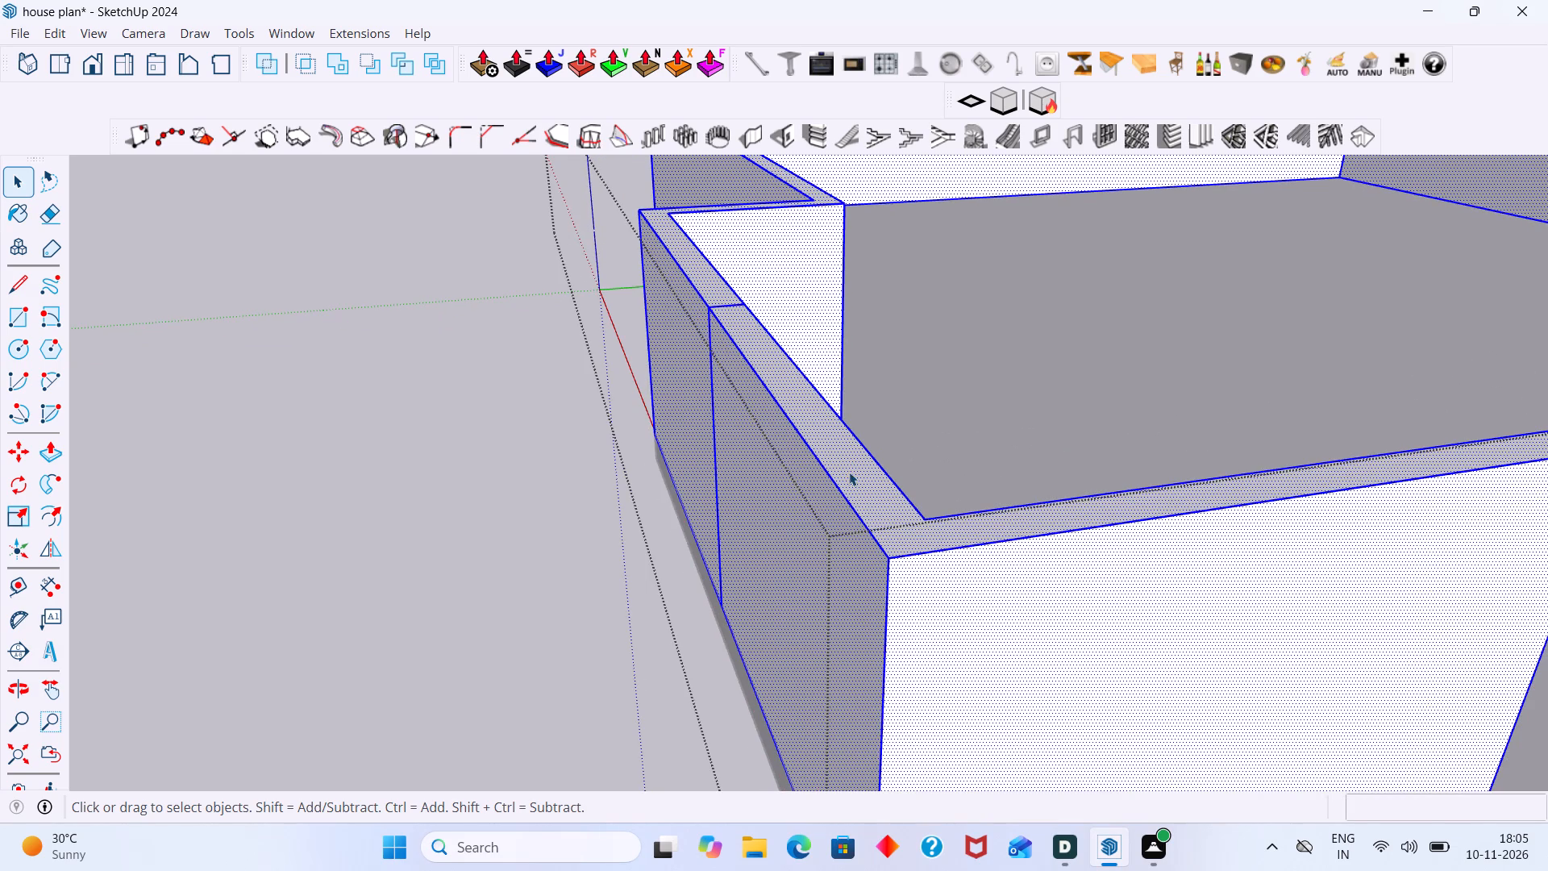
pyautogui.moveTo(849, 472); pyautogui.dragTo(847, 473)
pyautogui.doubleClick(847, 473)
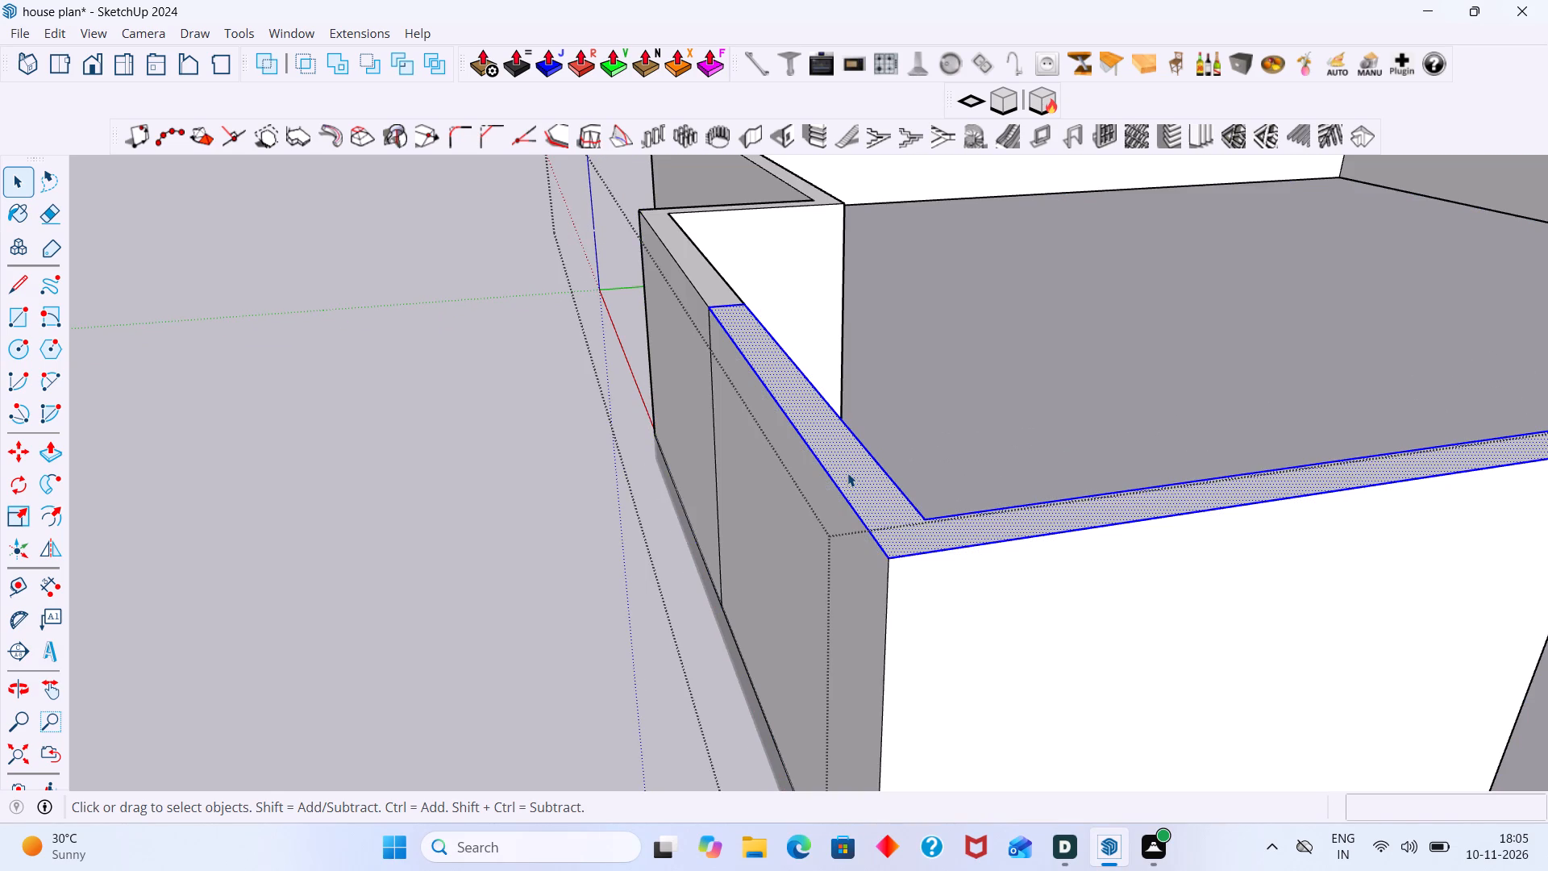
pyautogui.press('p')
pyautogui.click(847, 473)
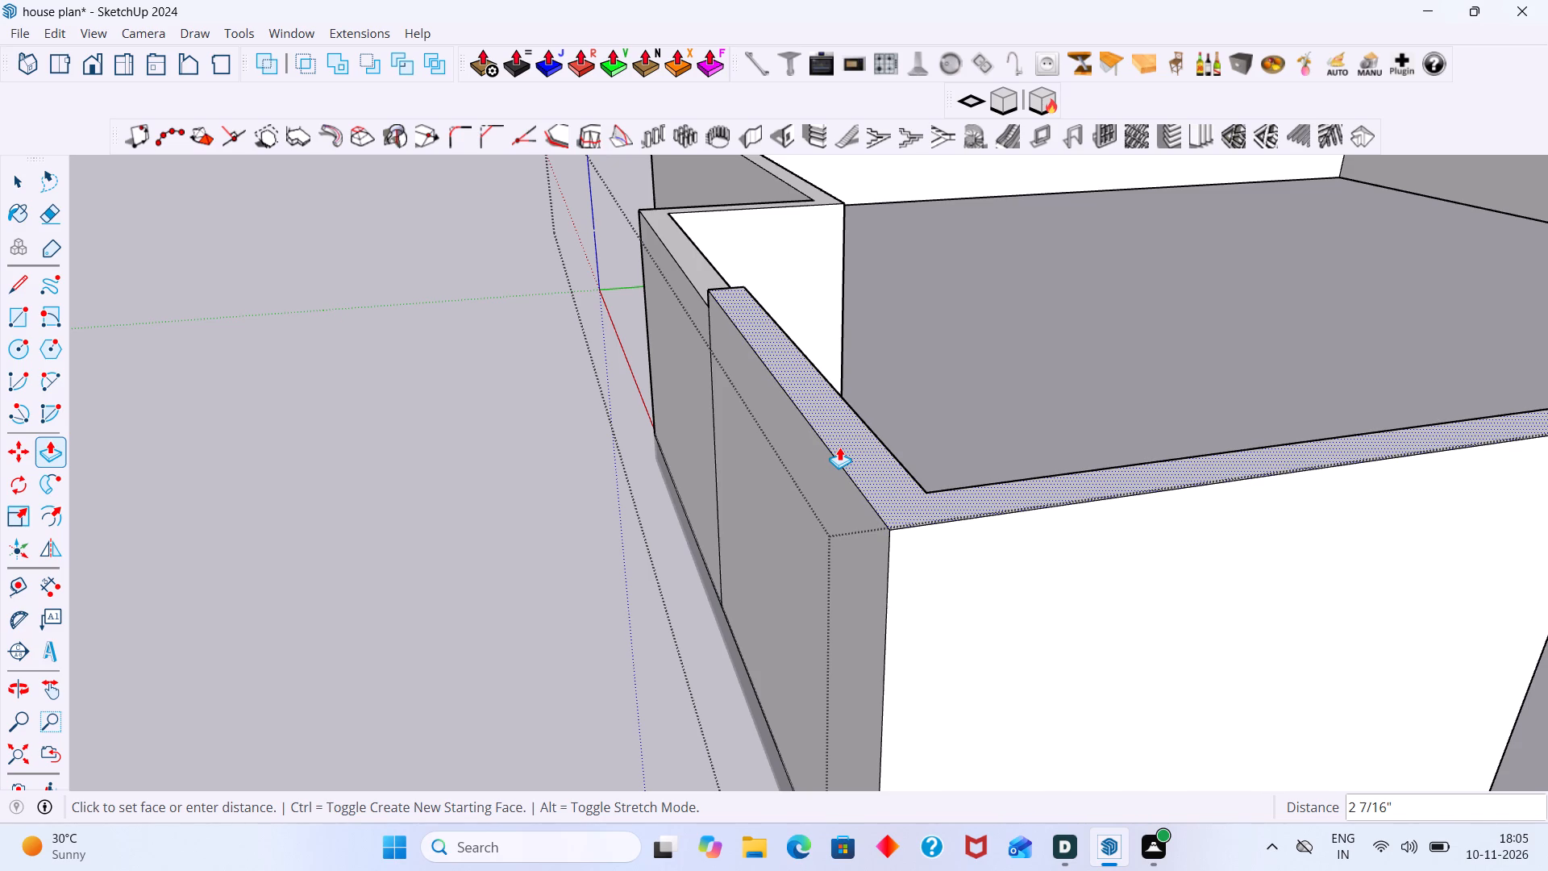
pyautogui.click(840, 447)
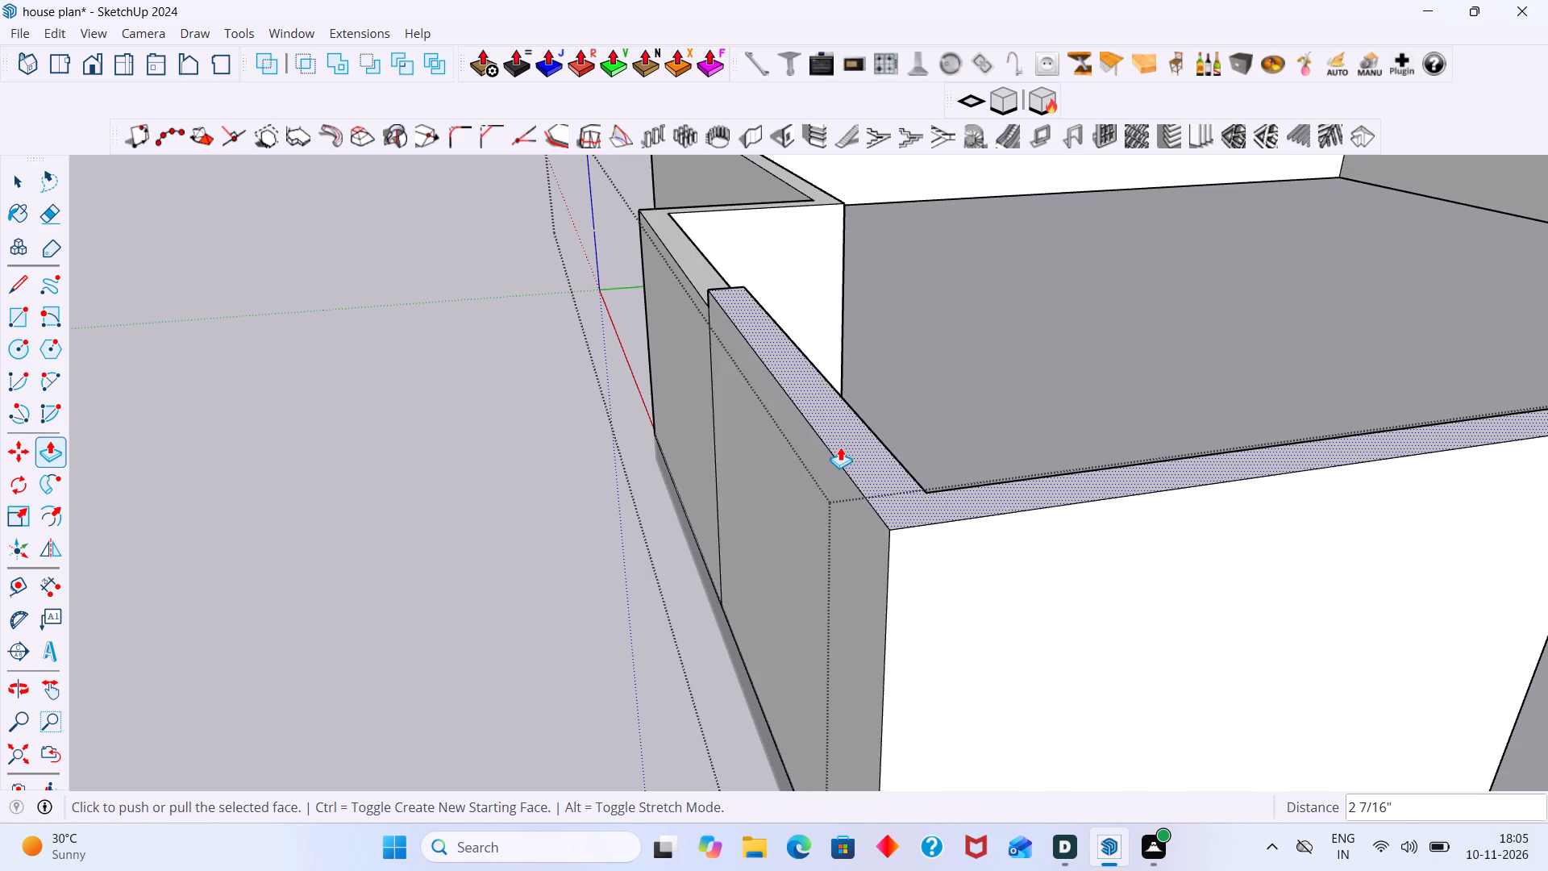
pyautogui.press('space')
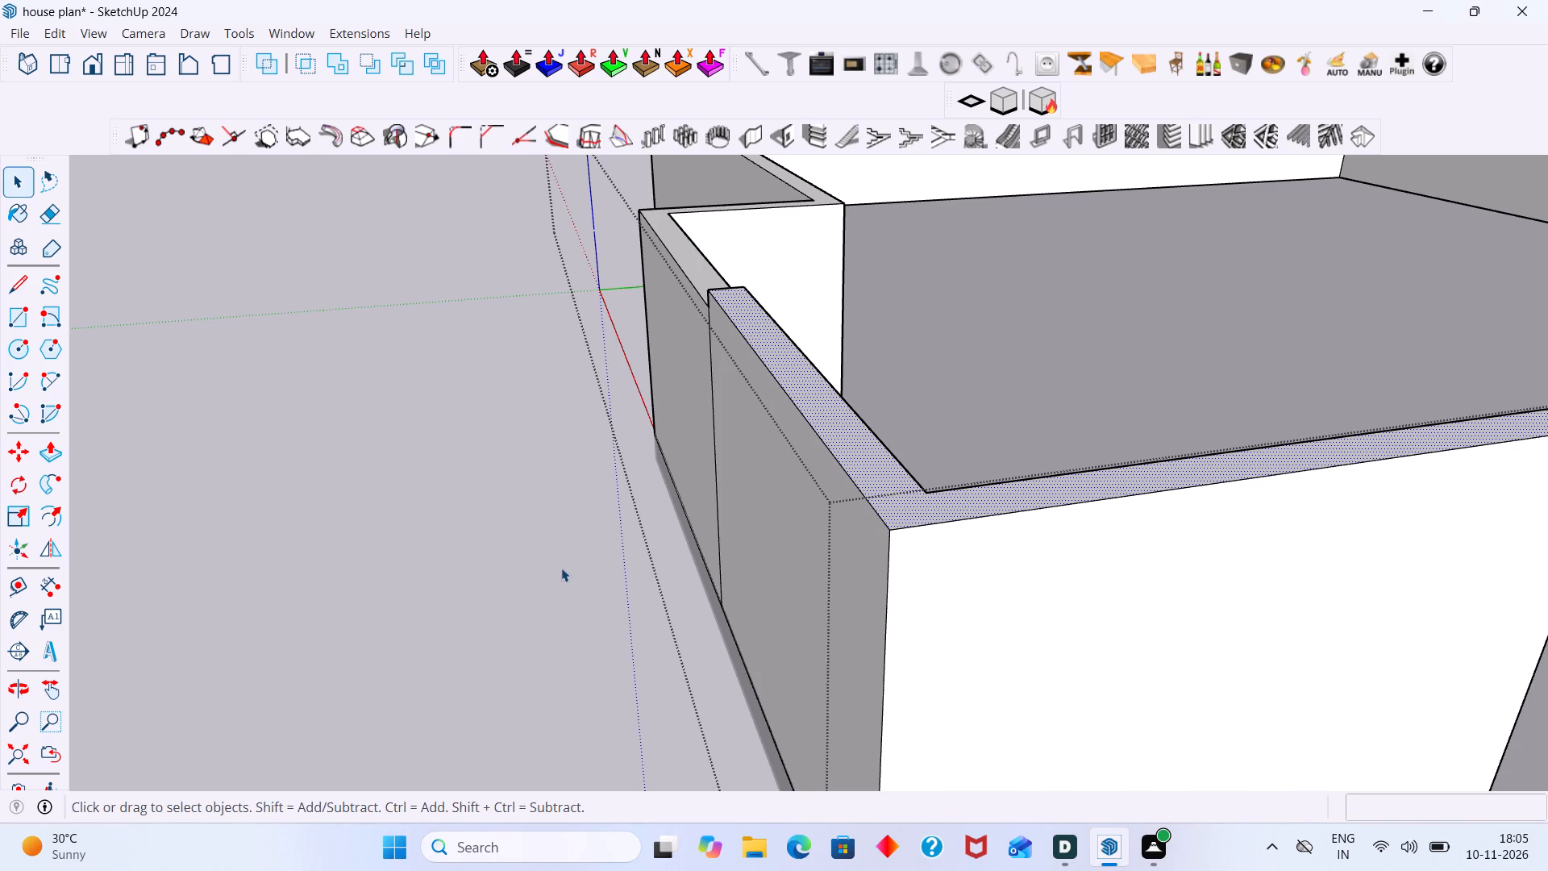
pyautogui.click(539, 570)
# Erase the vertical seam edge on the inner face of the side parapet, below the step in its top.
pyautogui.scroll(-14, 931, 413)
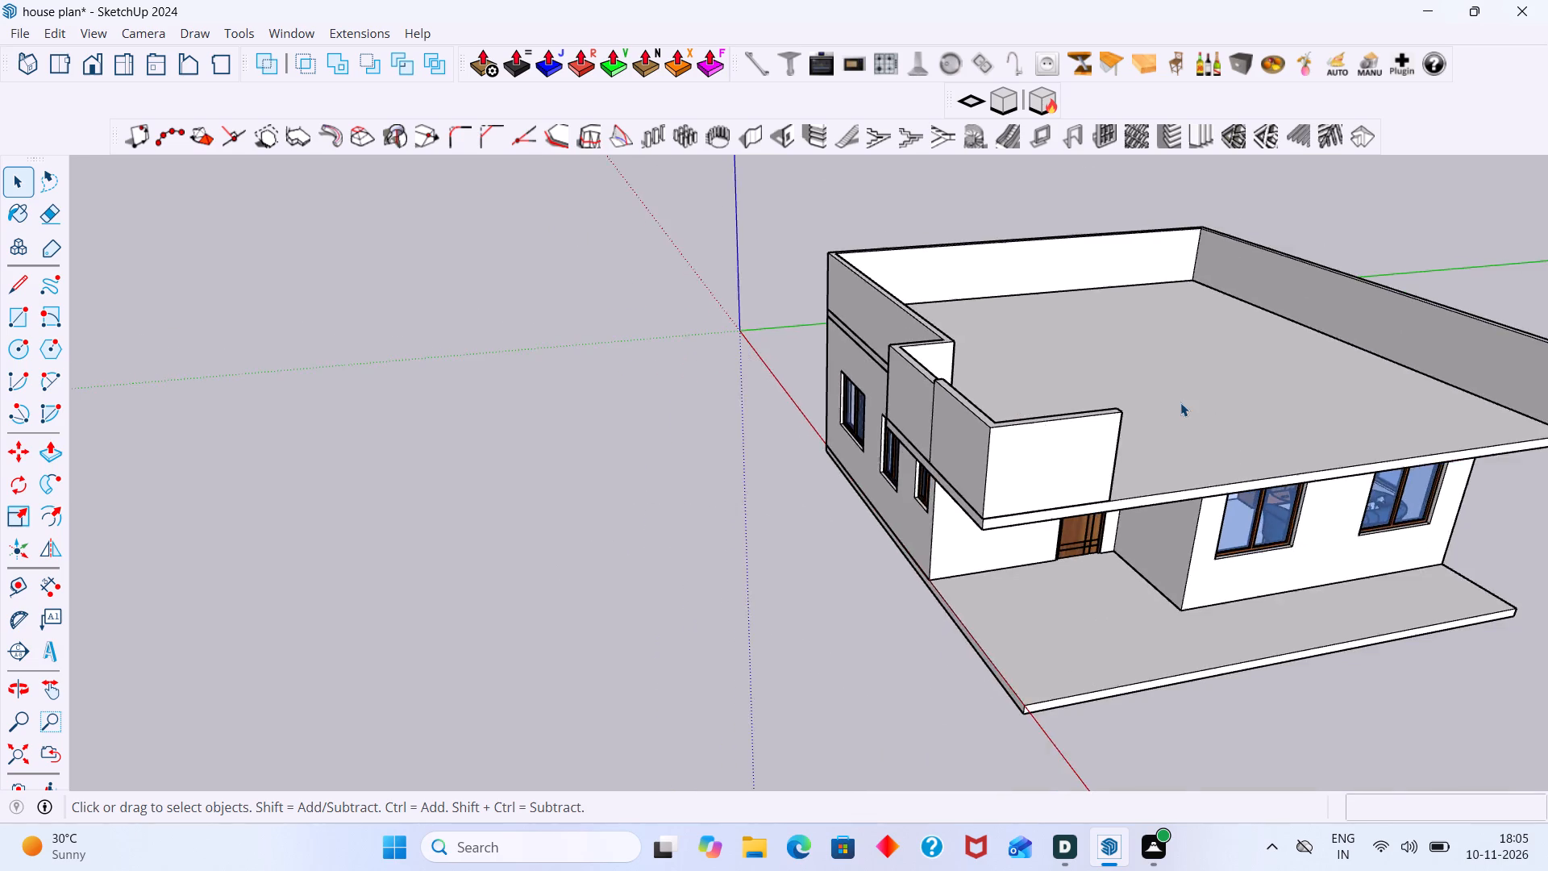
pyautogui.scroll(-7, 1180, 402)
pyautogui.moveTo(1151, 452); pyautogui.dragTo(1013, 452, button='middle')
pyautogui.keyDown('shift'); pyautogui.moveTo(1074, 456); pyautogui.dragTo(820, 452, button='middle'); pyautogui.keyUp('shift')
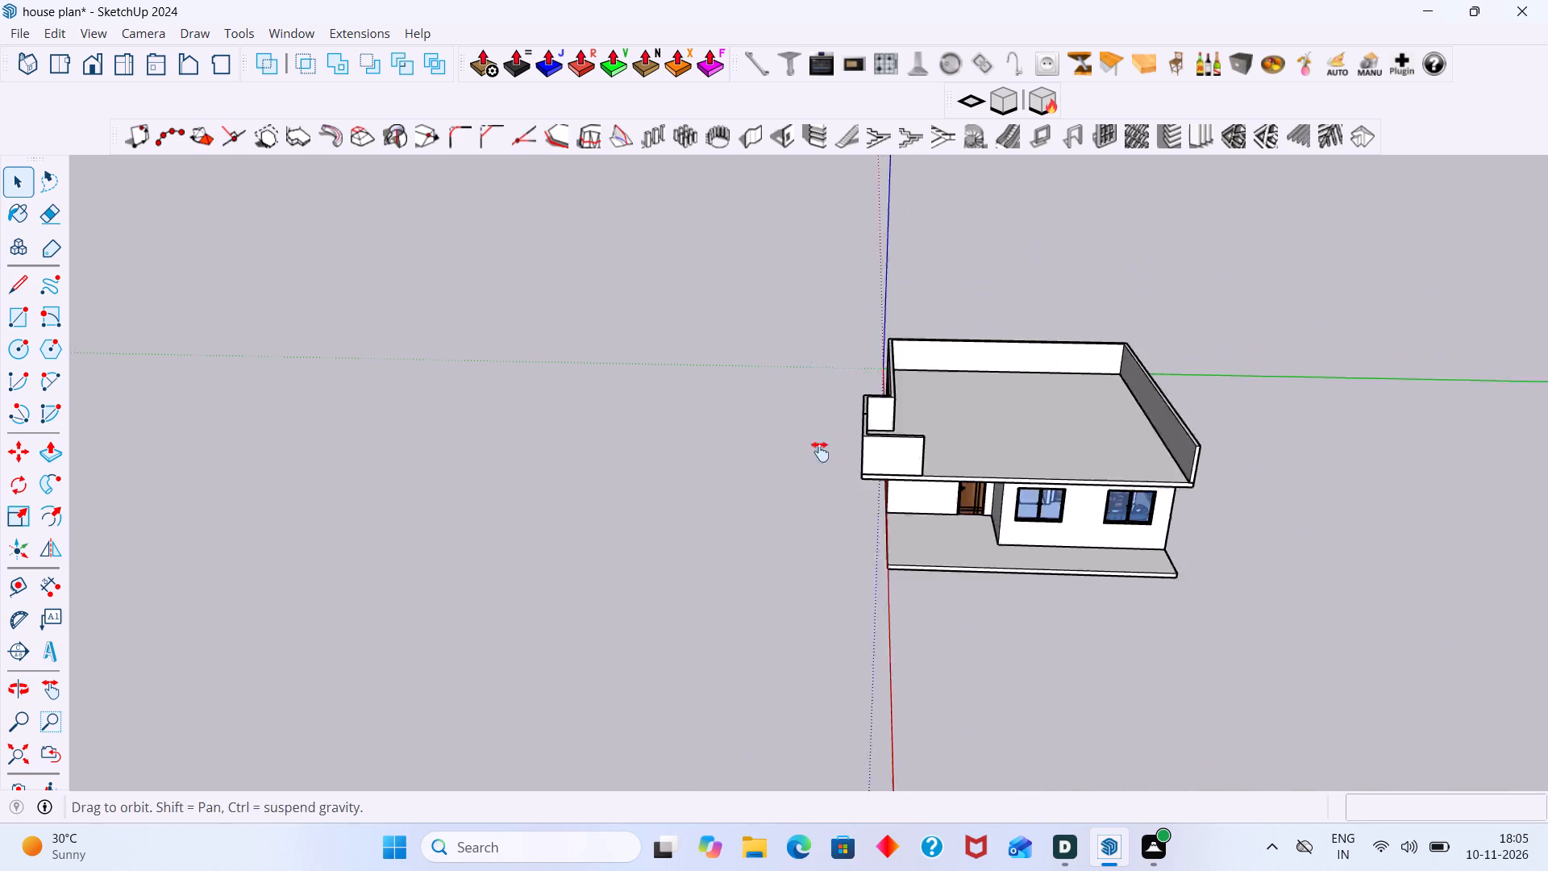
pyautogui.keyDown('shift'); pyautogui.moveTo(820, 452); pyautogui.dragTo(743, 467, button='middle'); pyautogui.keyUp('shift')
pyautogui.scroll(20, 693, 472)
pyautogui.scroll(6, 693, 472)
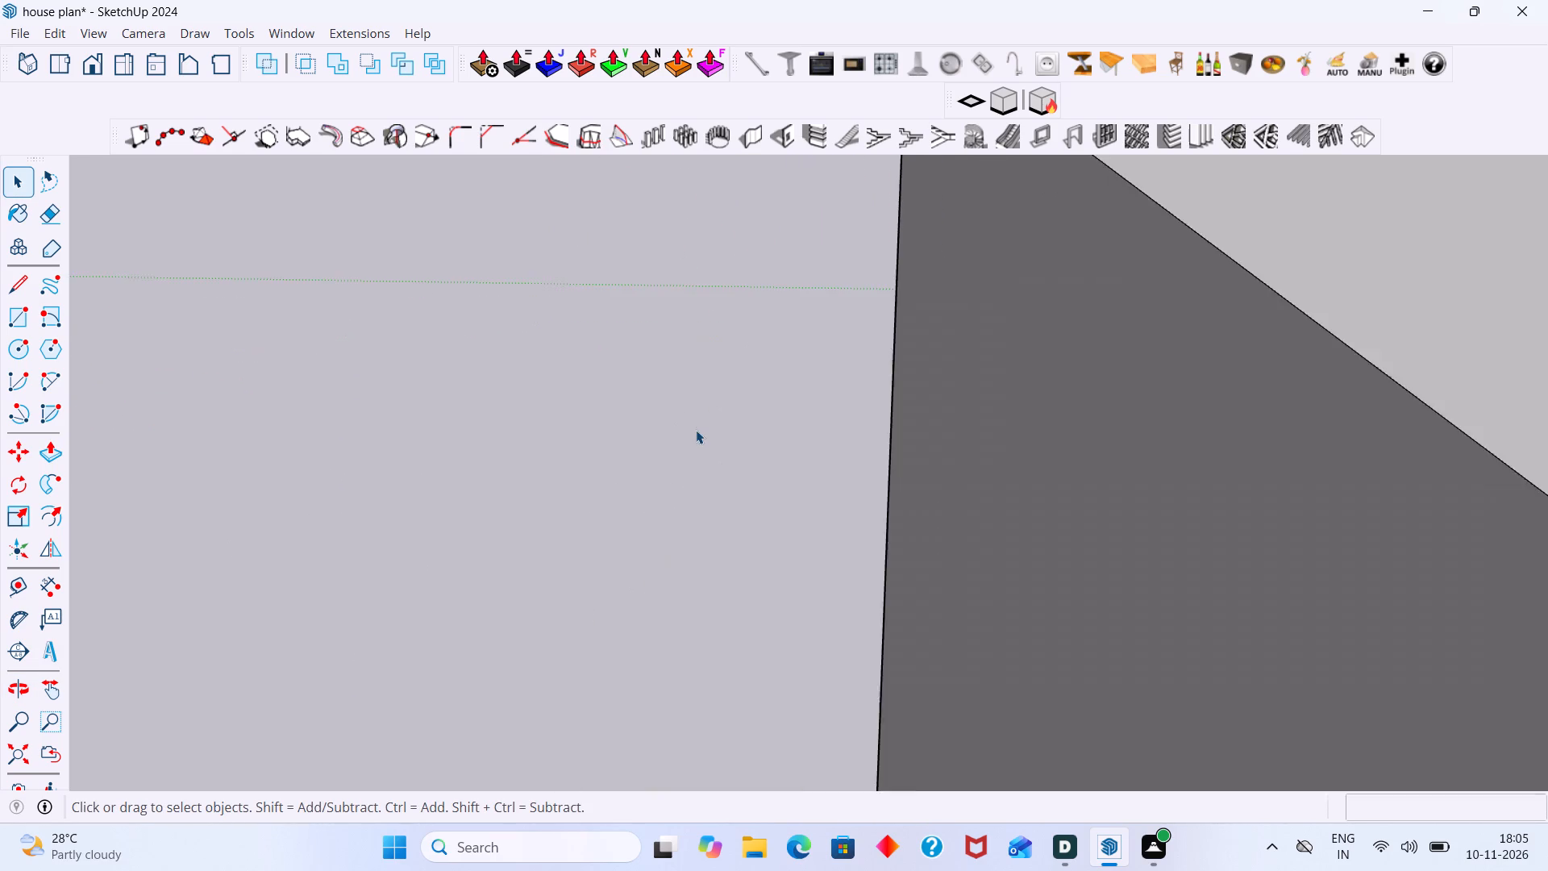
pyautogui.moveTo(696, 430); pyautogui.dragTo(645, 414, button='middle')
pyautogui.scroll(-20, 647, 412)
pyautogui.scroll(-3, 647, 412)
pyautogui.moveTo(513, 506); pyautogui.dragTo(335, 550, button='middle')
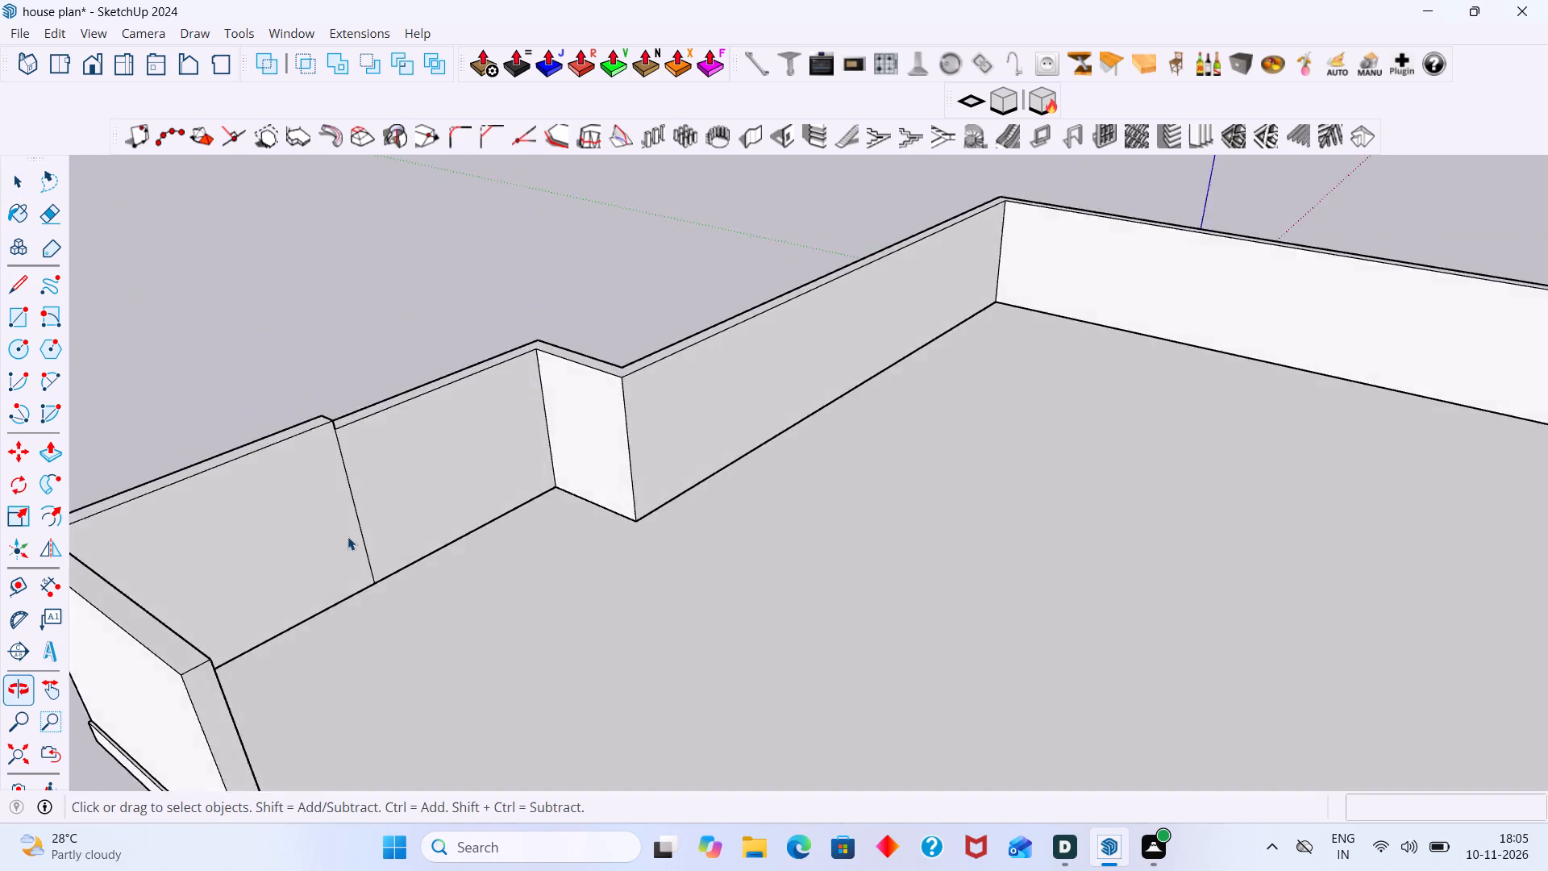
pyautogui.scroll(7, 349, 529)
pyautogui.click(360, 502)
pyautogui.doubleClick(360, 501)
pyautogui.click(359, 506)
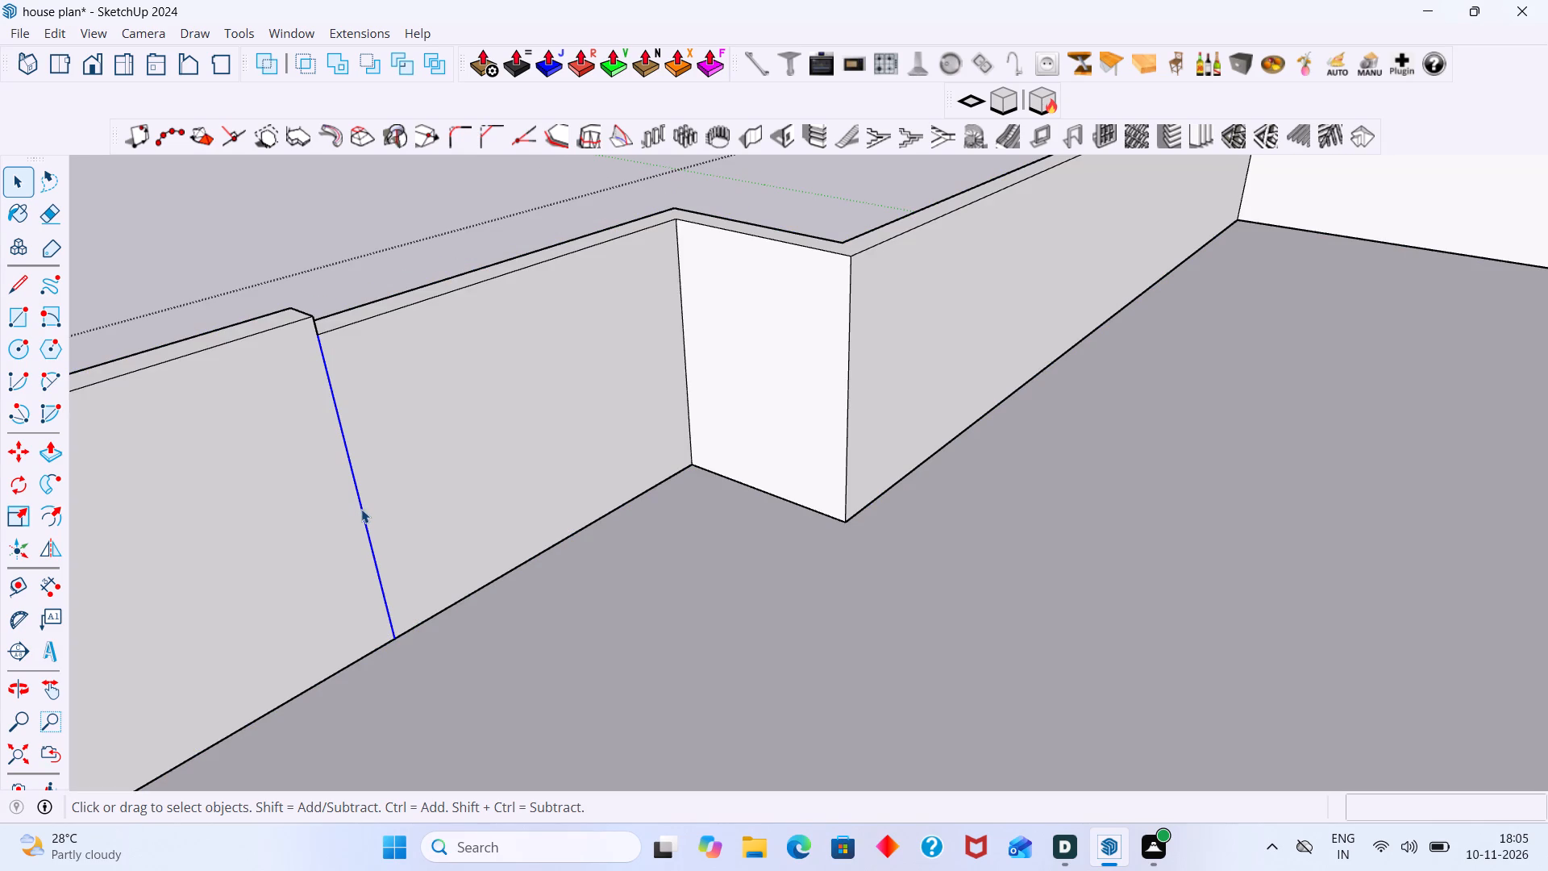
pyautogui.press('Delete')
# Examine the side parapet's outer face at its seam and the front return along the slab edge.
pyautogui.scroll(-5, 357, 511)
pyautogui.moveTo(349, 540); pyautogui.dragTo(1038, 421, button='middle')
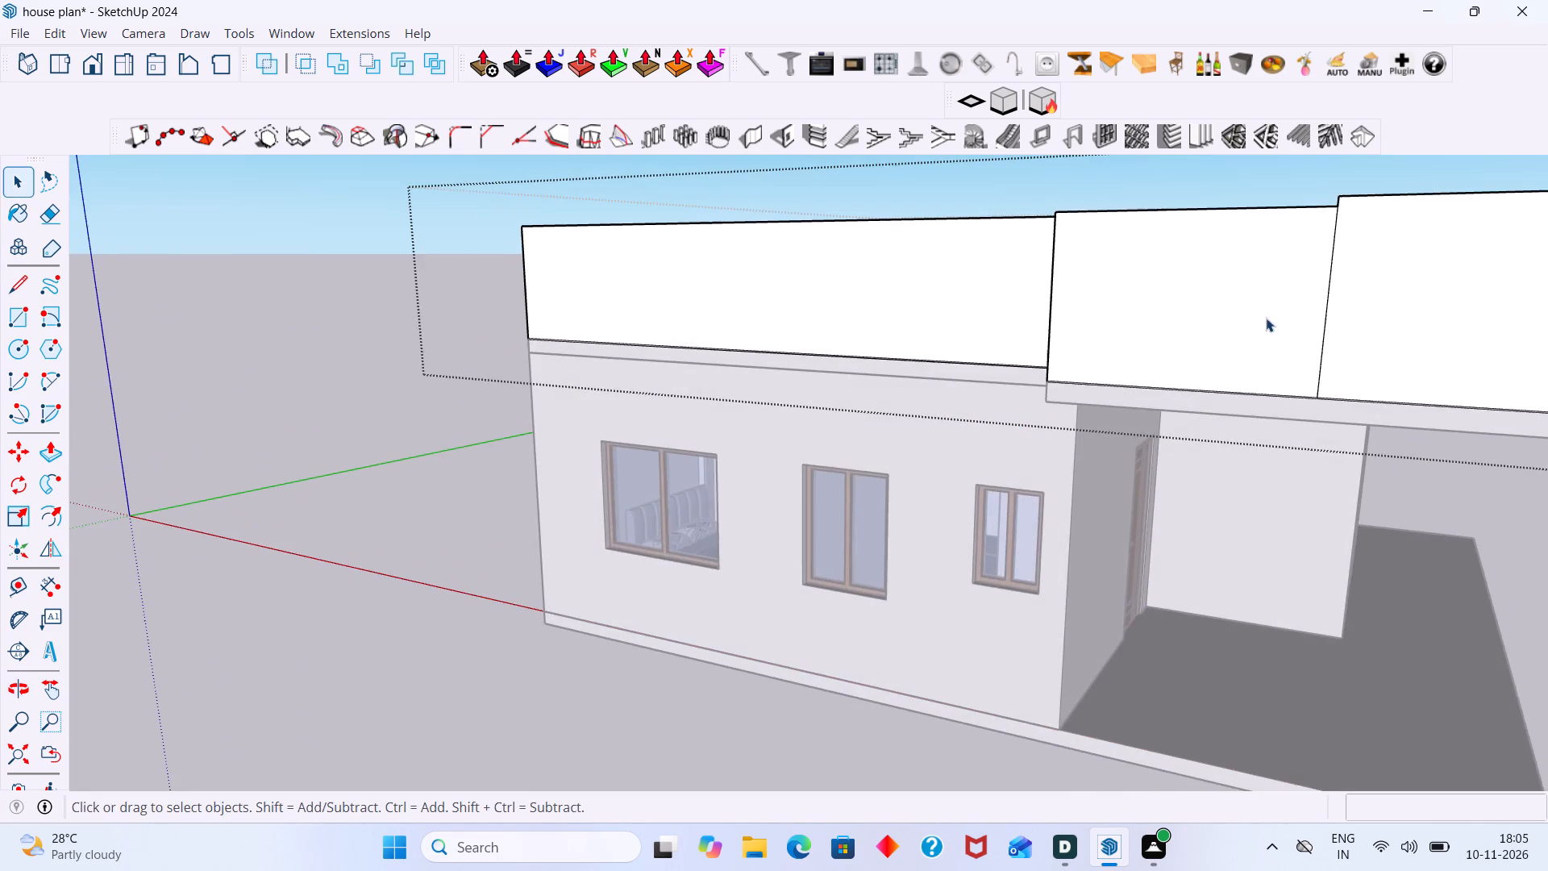
pyautogui.scroll(4, 1338, 284)
pyautogui.moveTo(1343, 311); pyautogui.dragTo(1363, 515, button='middle')
pyautogui.scroll(-4, 1353, 504)
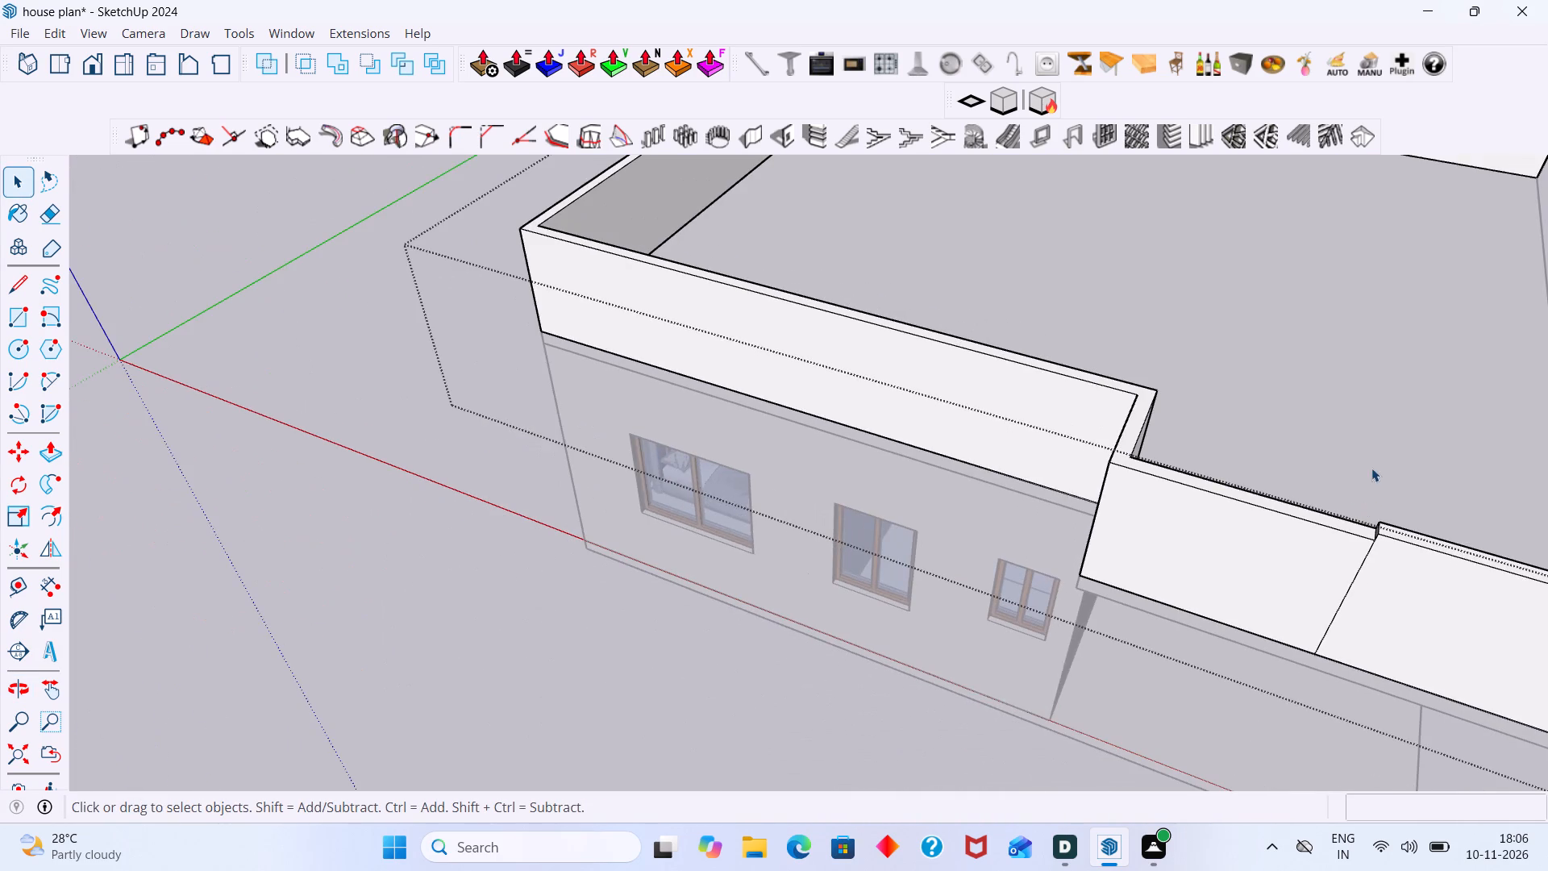
pyautogui.moveTo(1373, 457); pyautogui.dragTo(890, 455, button='middle')
pyautogui.click(1217, 481)
pyautogui.moveTo(1057, 497); pyautogui.dragTo(587, 513, button='middle')
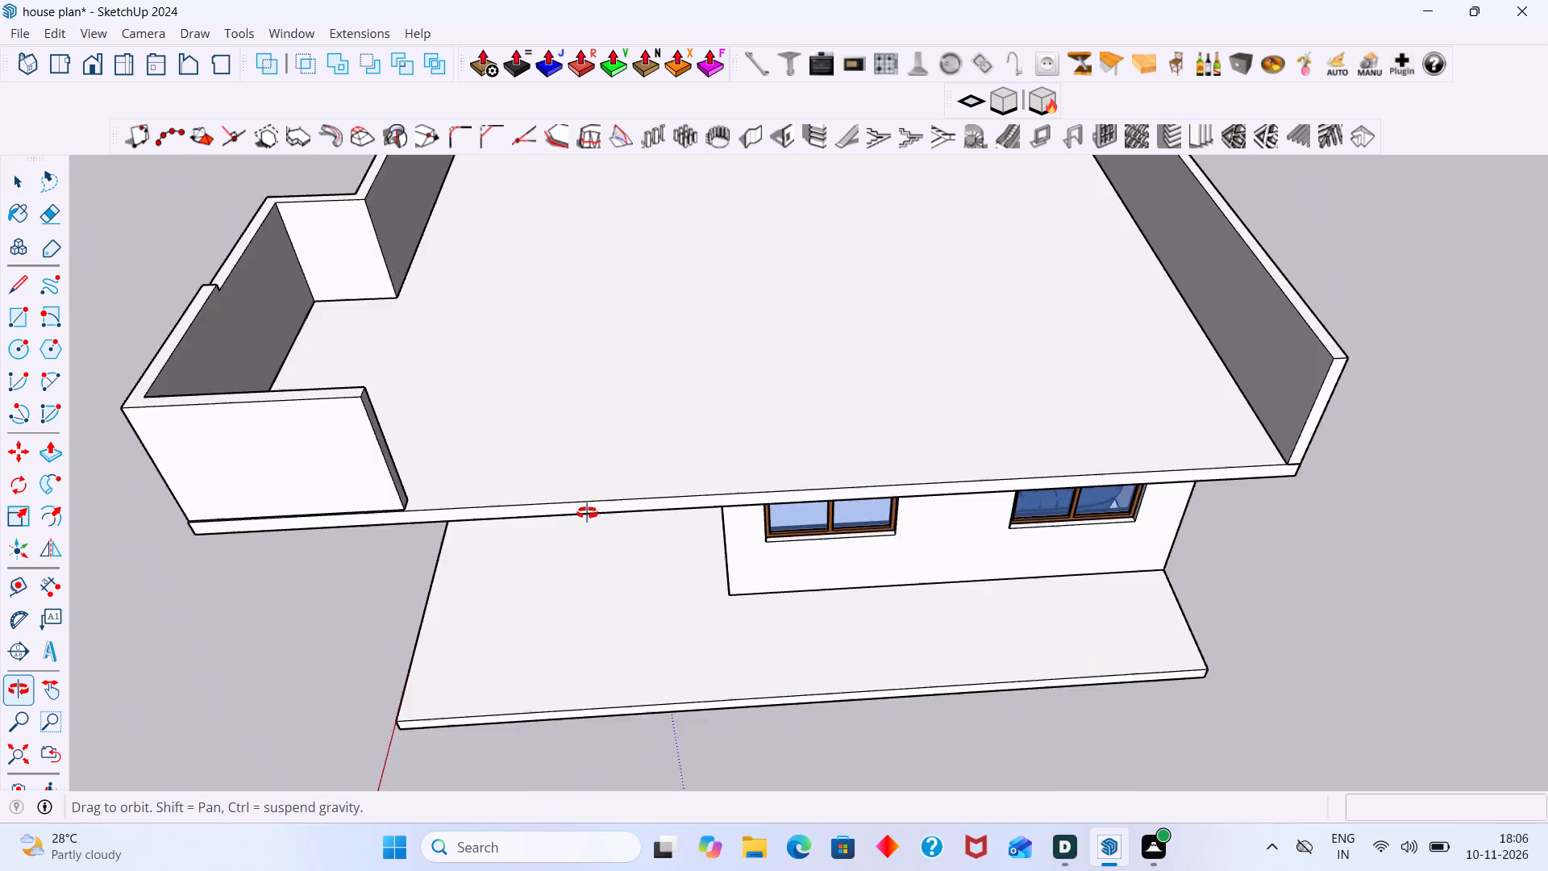
pyautogui.moveTo(587, 513); pyautogui.dragTo(467, 513, button='middle')
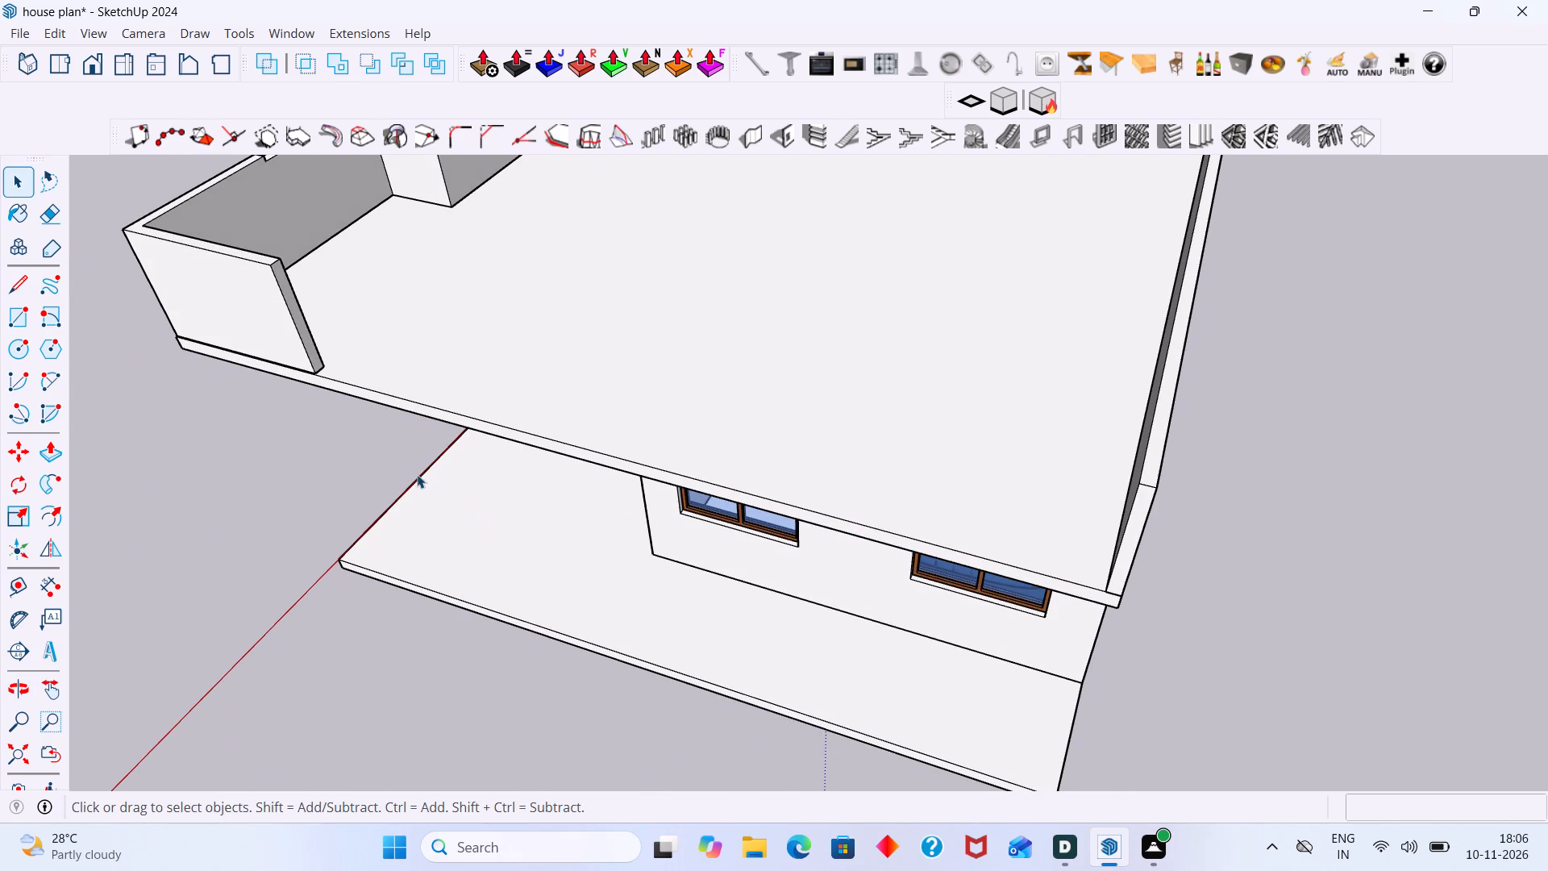
pyautogui.scroll(5, 321, 331)
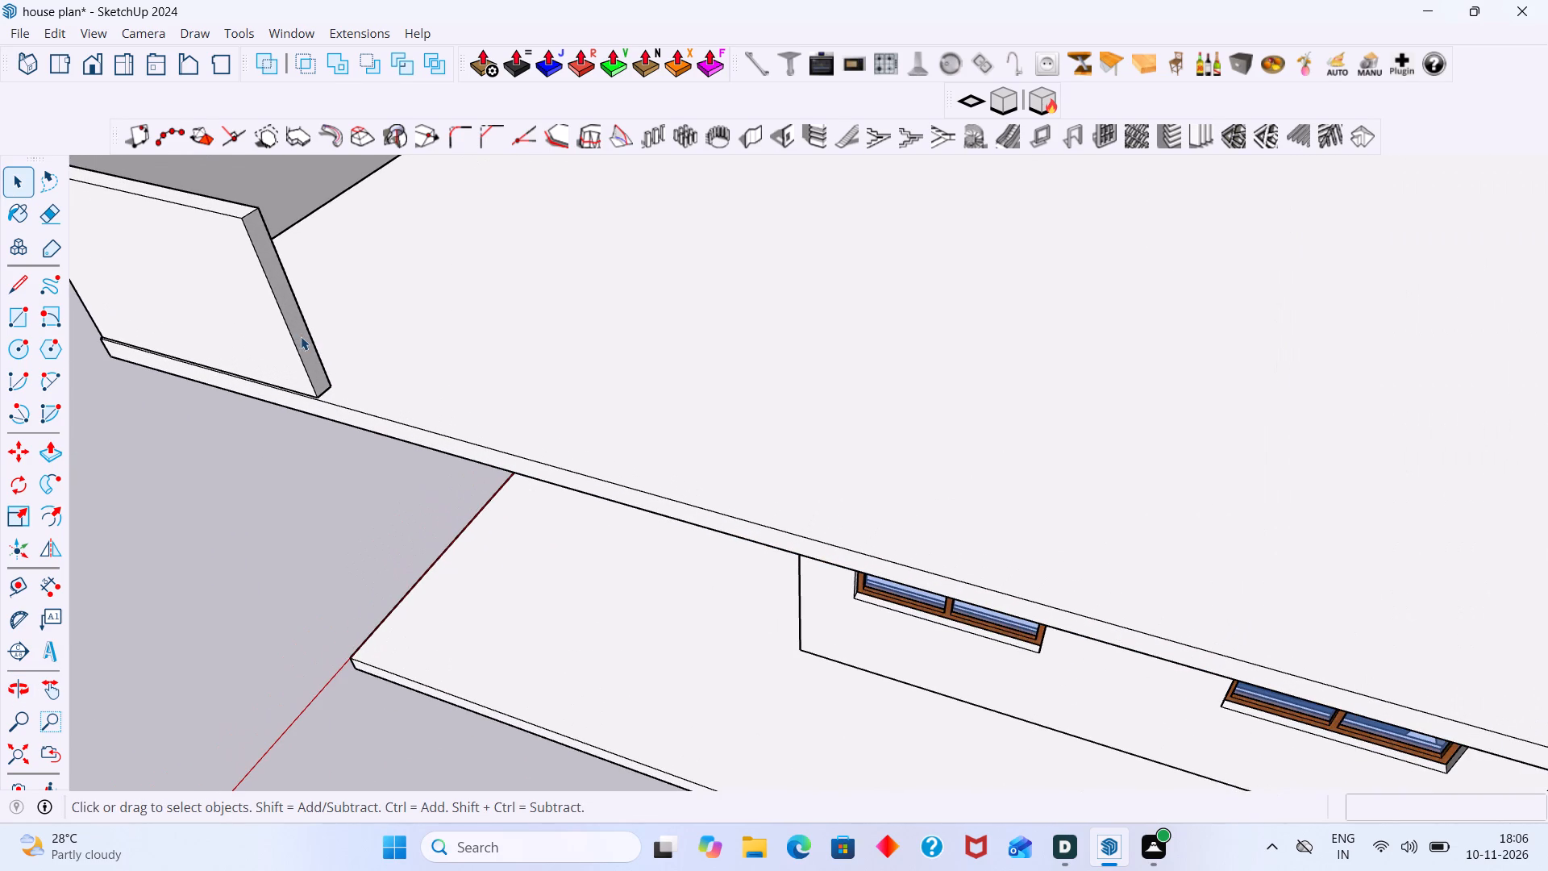
pyautogui.scroll(-9, 321, 352)
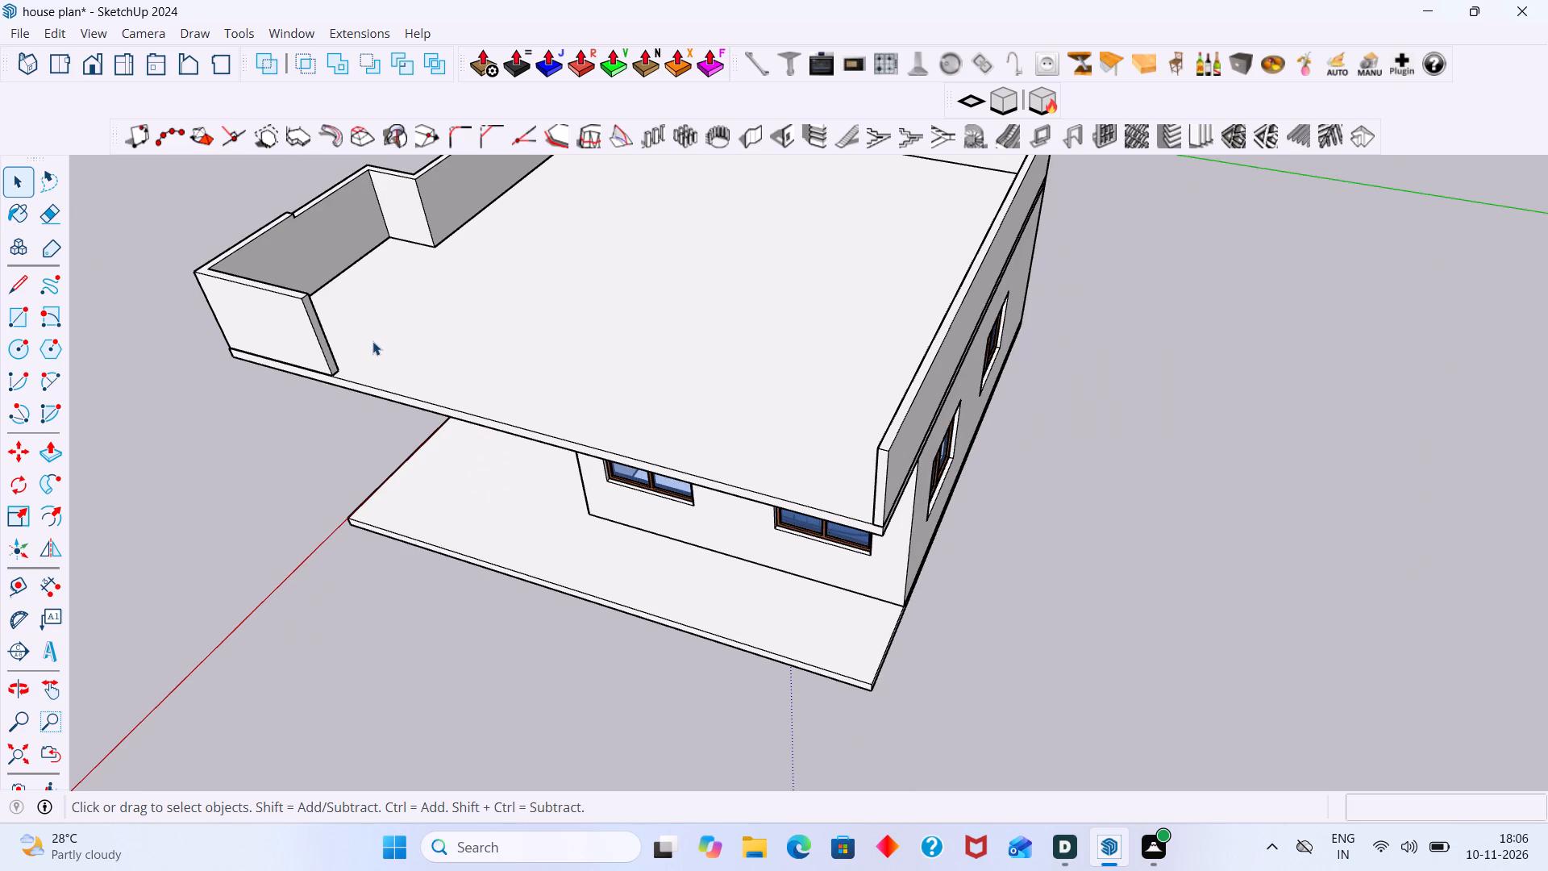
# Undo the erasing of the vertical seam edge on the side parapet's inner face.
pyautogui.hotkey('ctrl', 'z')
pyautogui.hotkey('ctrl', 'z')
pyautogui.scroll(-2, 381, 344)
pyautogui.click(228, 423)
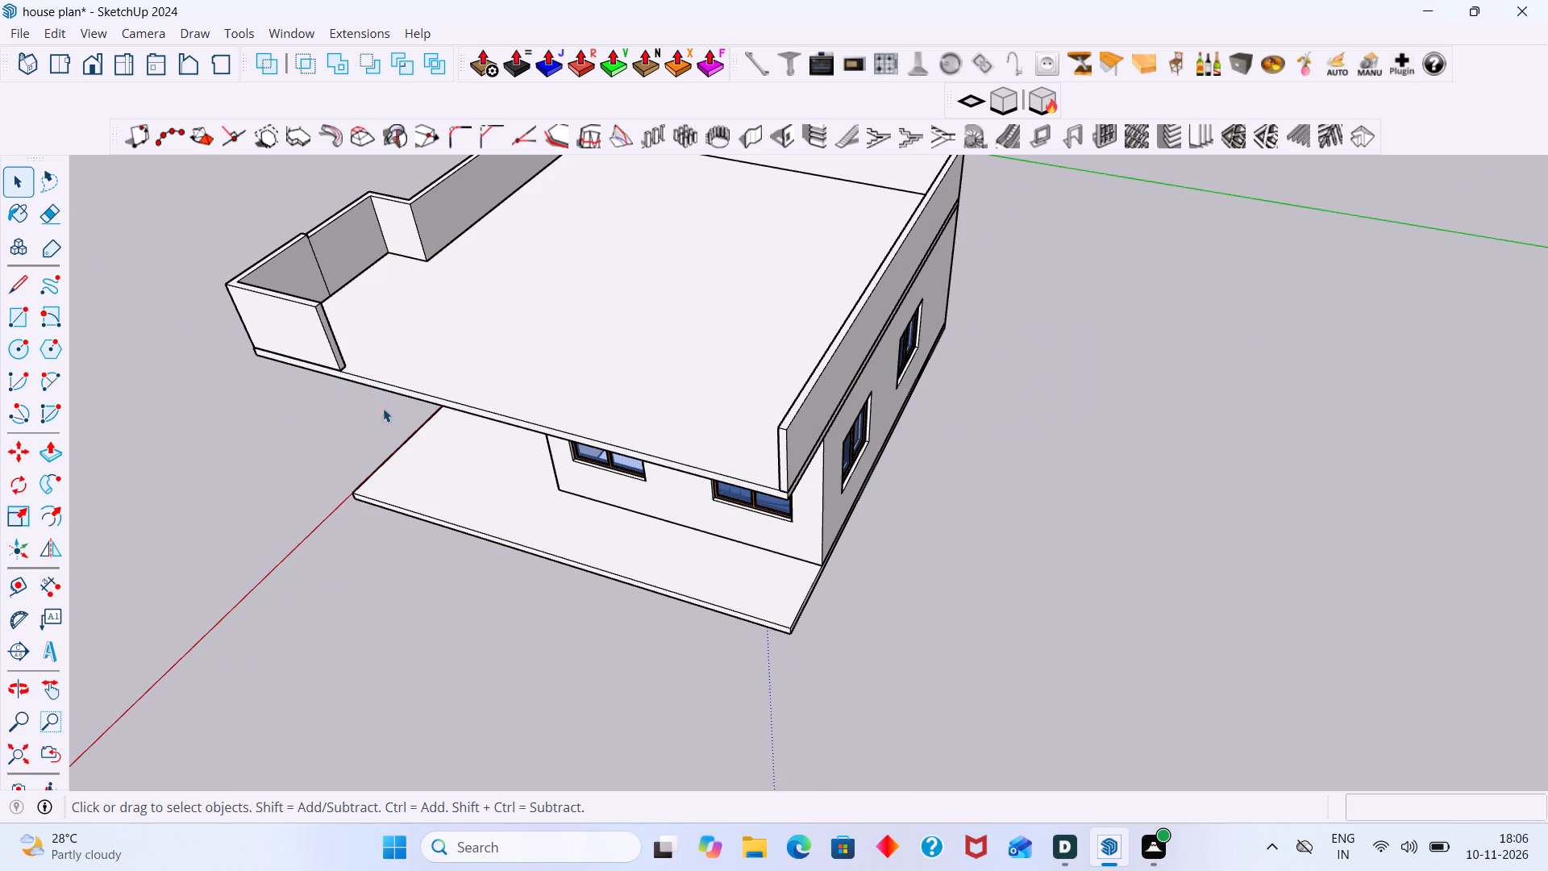
# Review the stepped corner parapet and front return from the front and both sides of the house.
pyautogui.moveTo(385, 410); pyautogui.dragTo(506, 251, button='middle')
pyautogui.scroll(1, 443, 274)
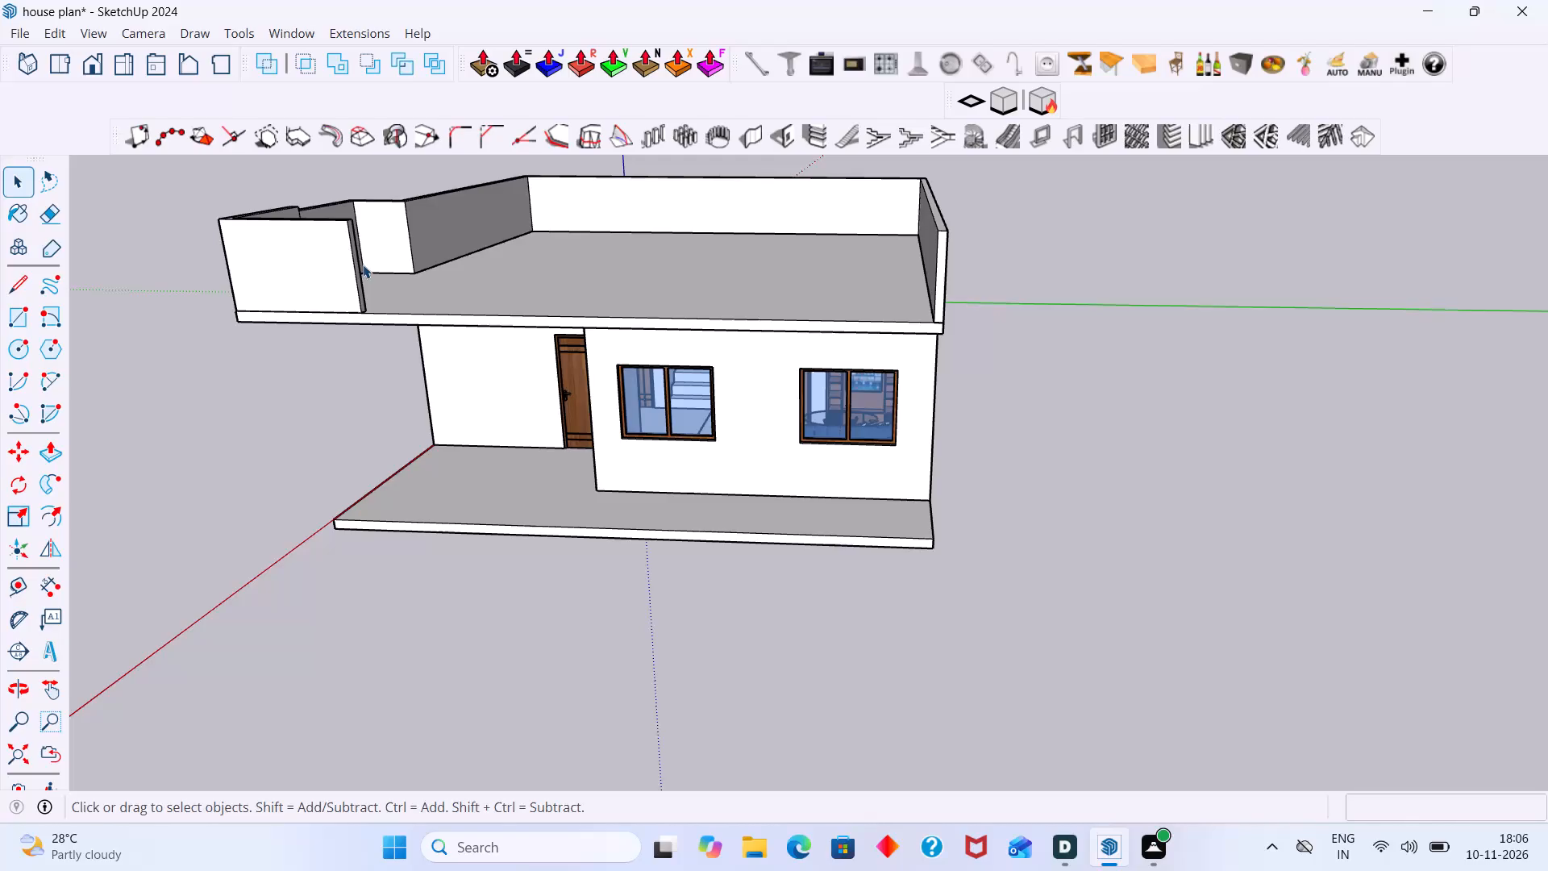
pyautogui.moveTo(363, 265); pyautogui.dragTo(330, 275, button='middle')
pyautogui.scroll(-1, 644, 452)
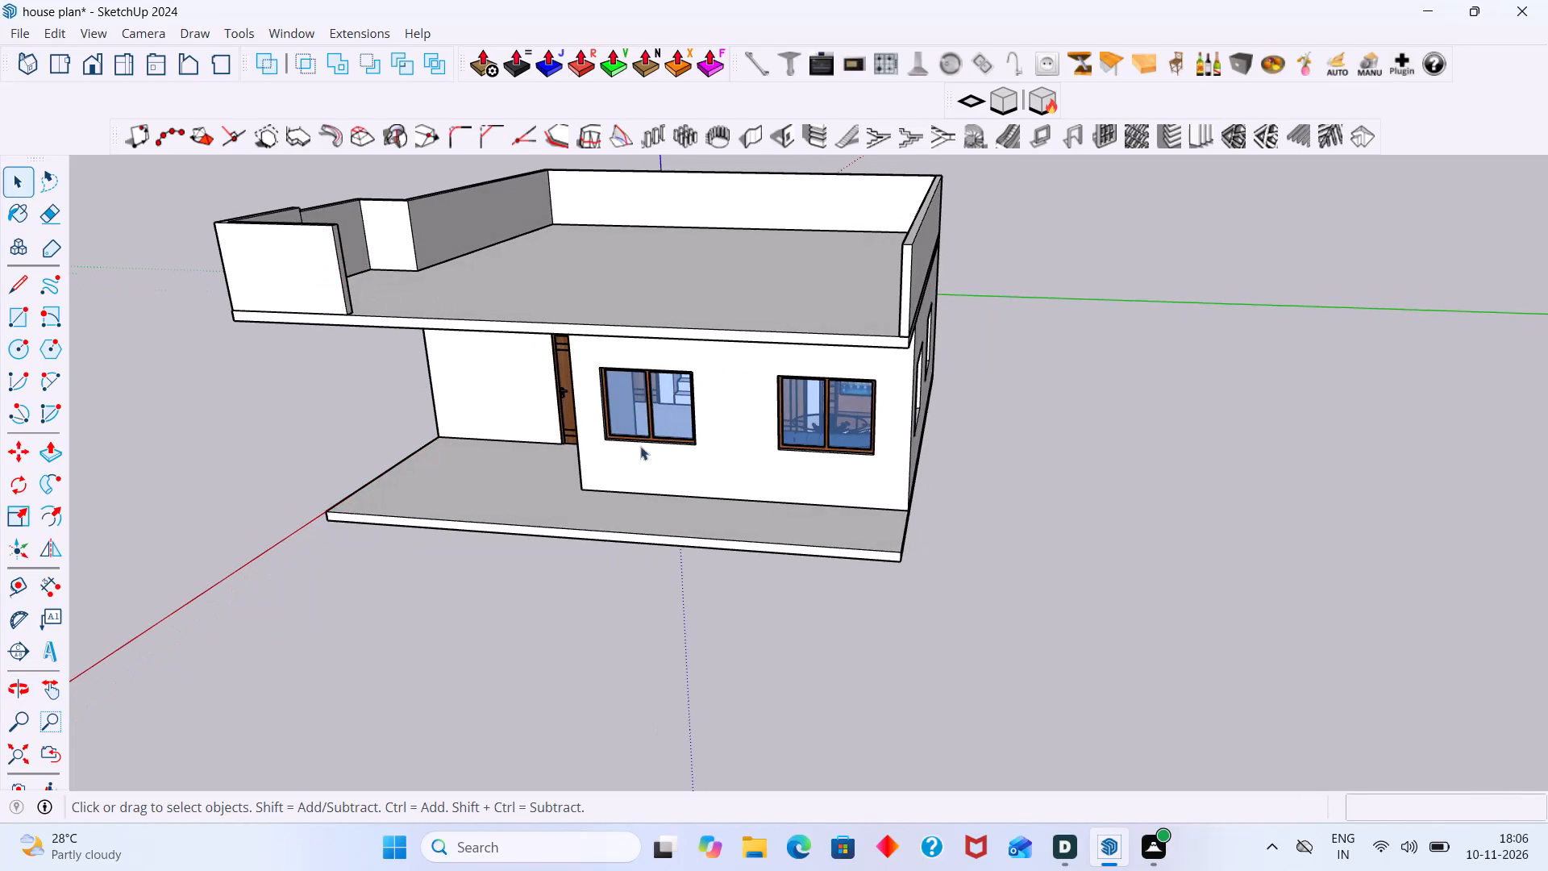
pyautogui.scroll(-1, 640, 446)
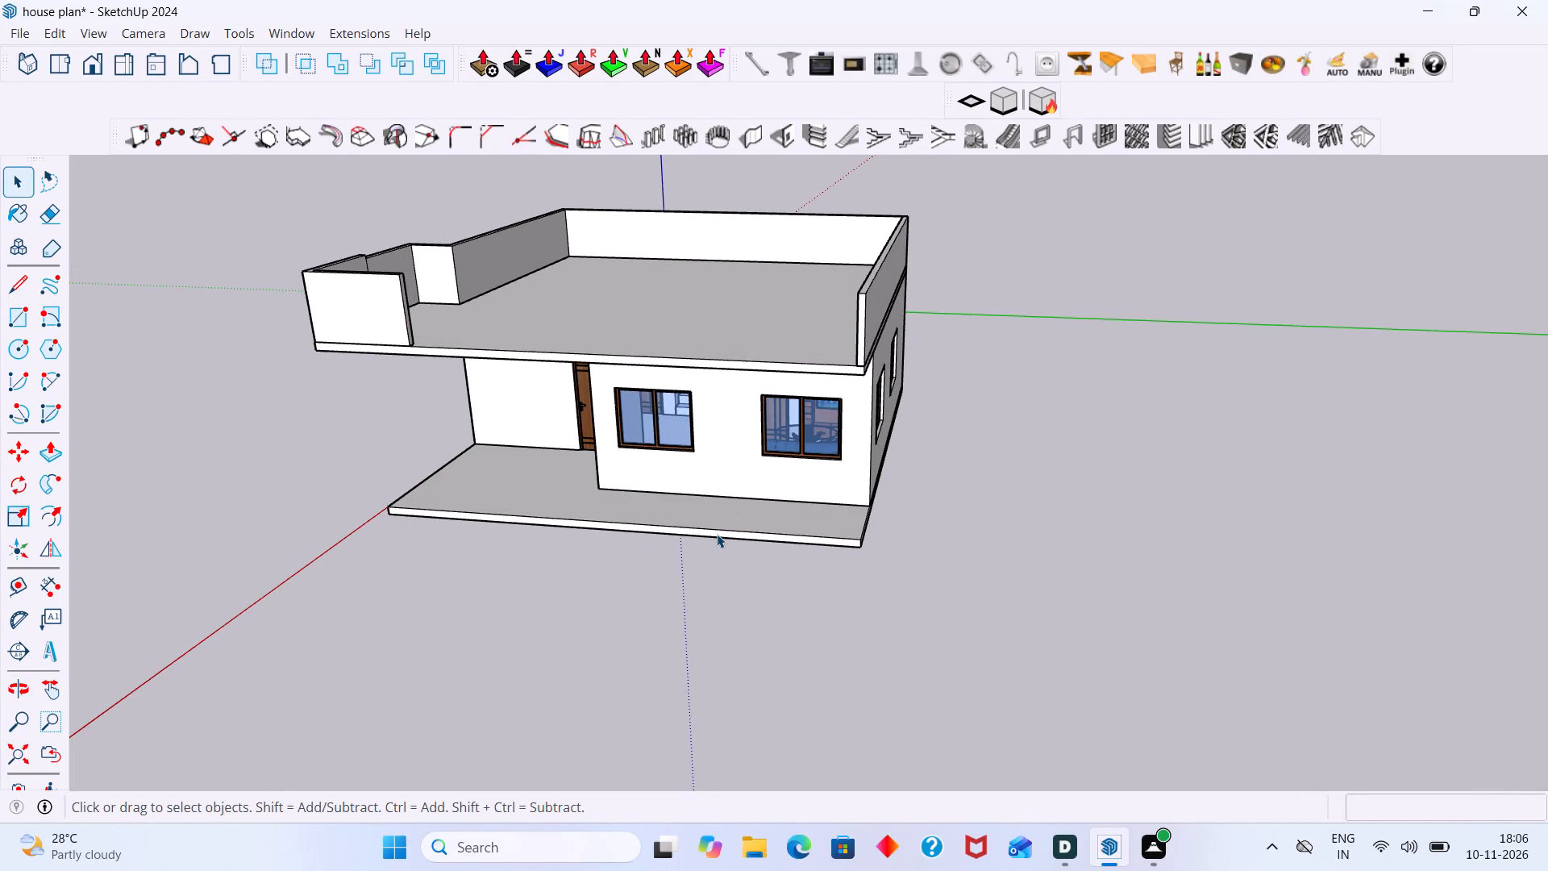
pyautogui.moveTo(719, 535); pyautogui.dragTo(464, 567, button='middle')
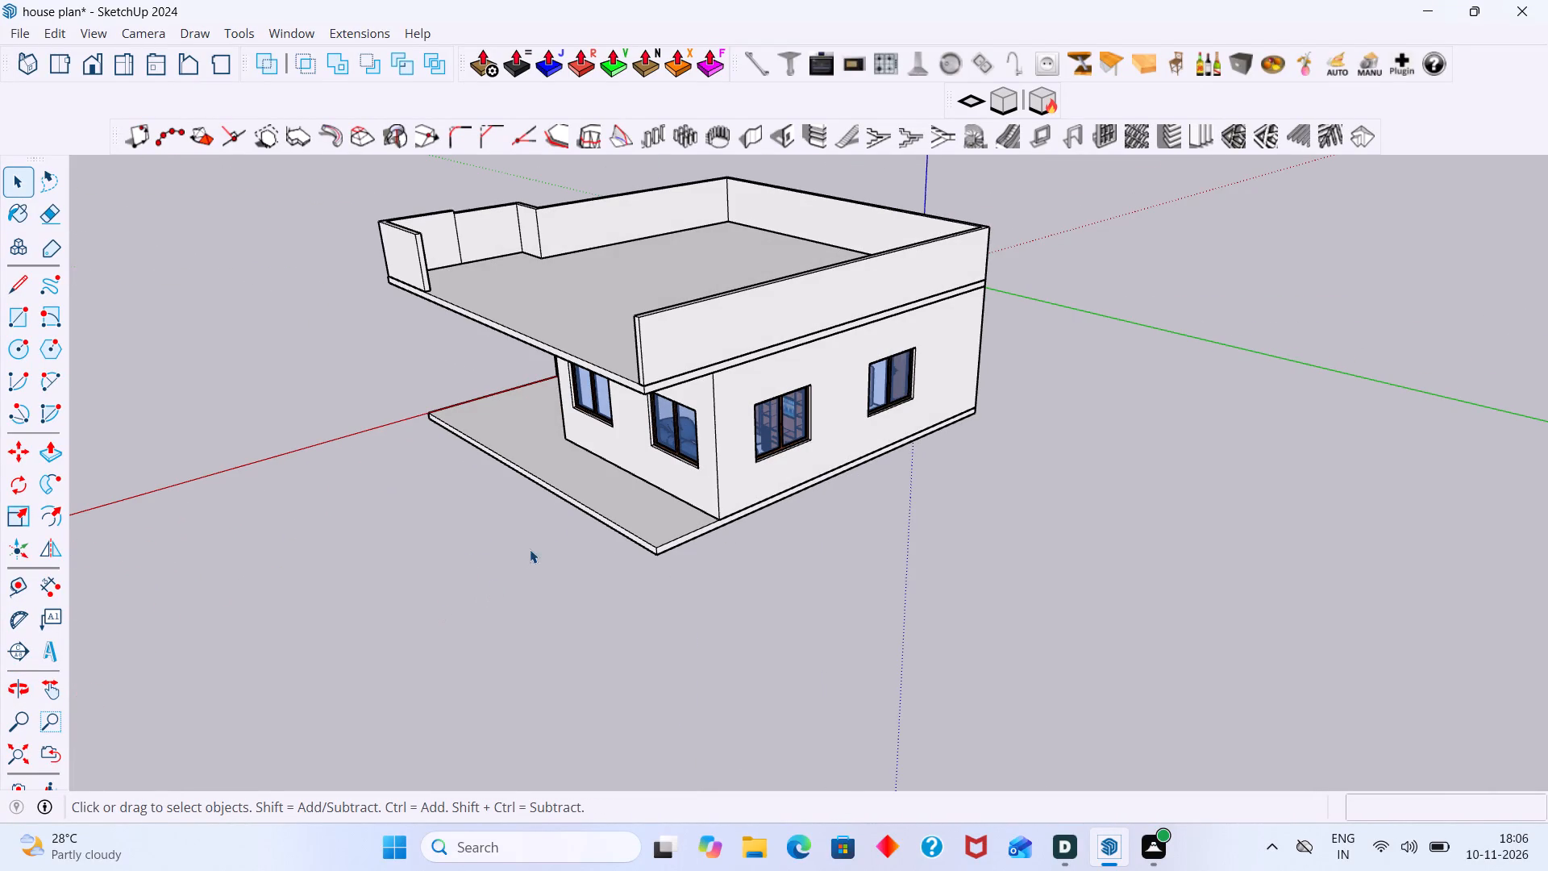
pyautogui.moveTo(532, 547); pyautogui.dragTo(1053, 561, button='middle')
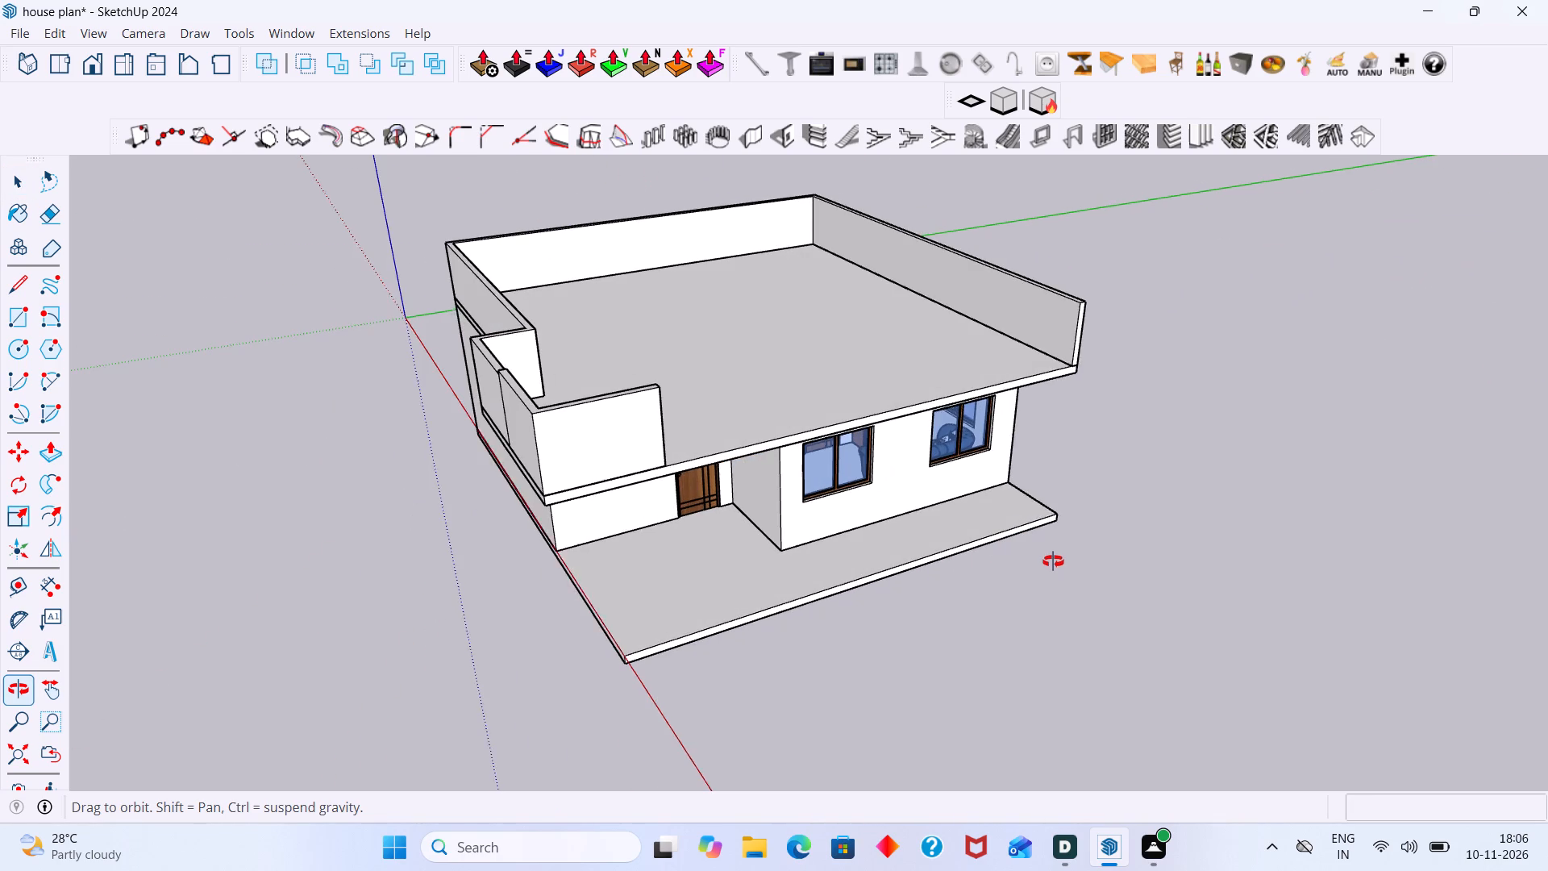
# Examine the front of the house and the open roof slab edge between the raised front return and the opposite side parapet.
pyautogui.moveTo(1053, 561); pyautogui.dragTo(1009, 559, button='middle')
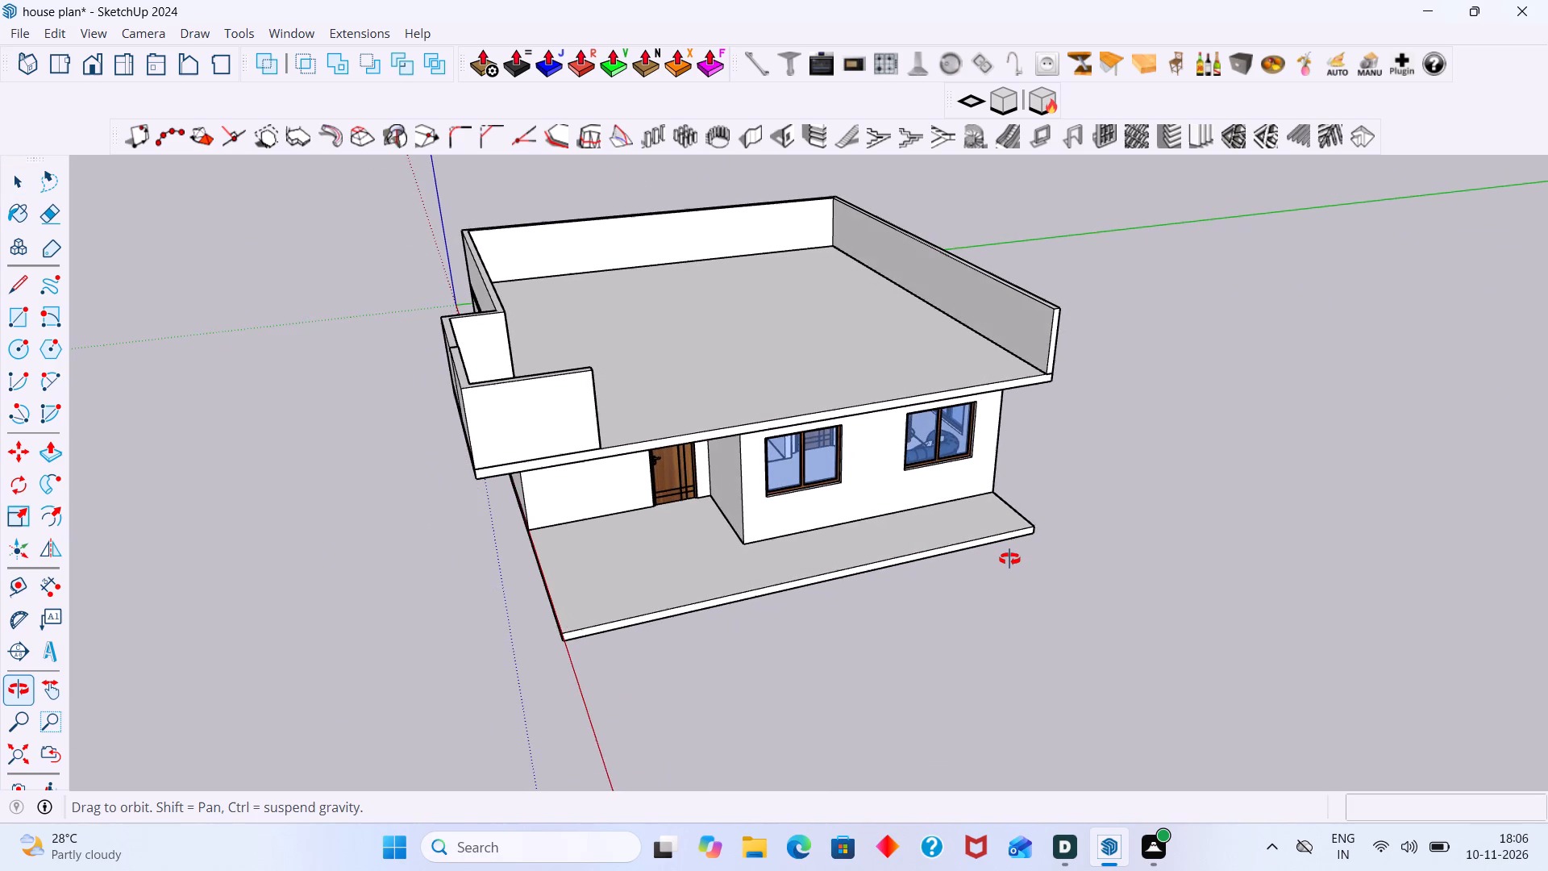
pyautogui.moveTo(1009, 559); pyautogui.dragTo(994, 557, button='middle')
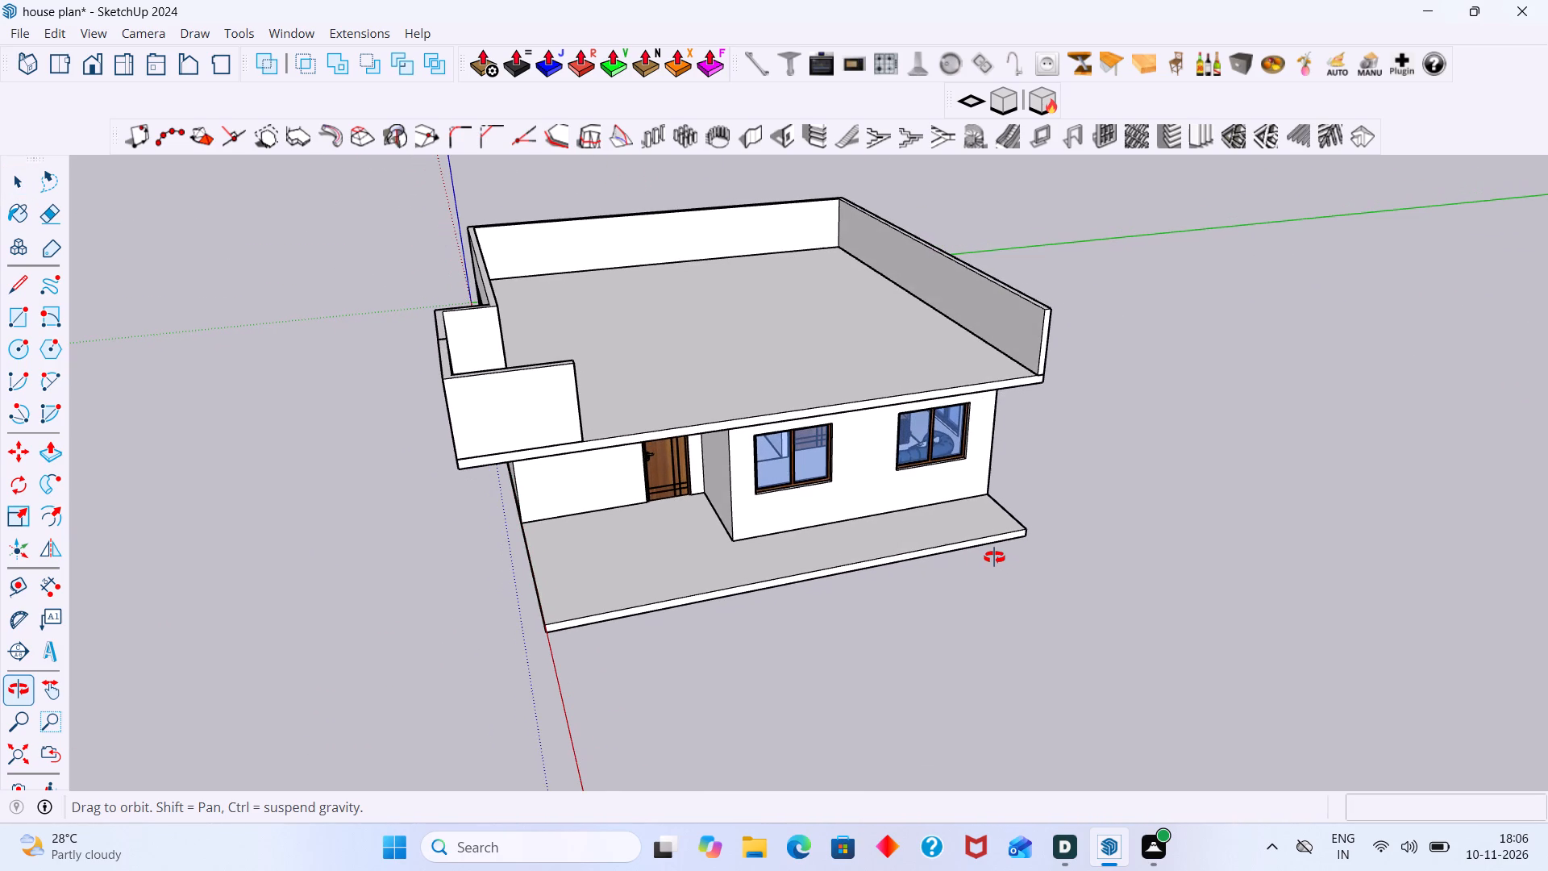
pyautogui.moveTo(994, 557); pyautogui.dragTo(952, 557, button='middle')
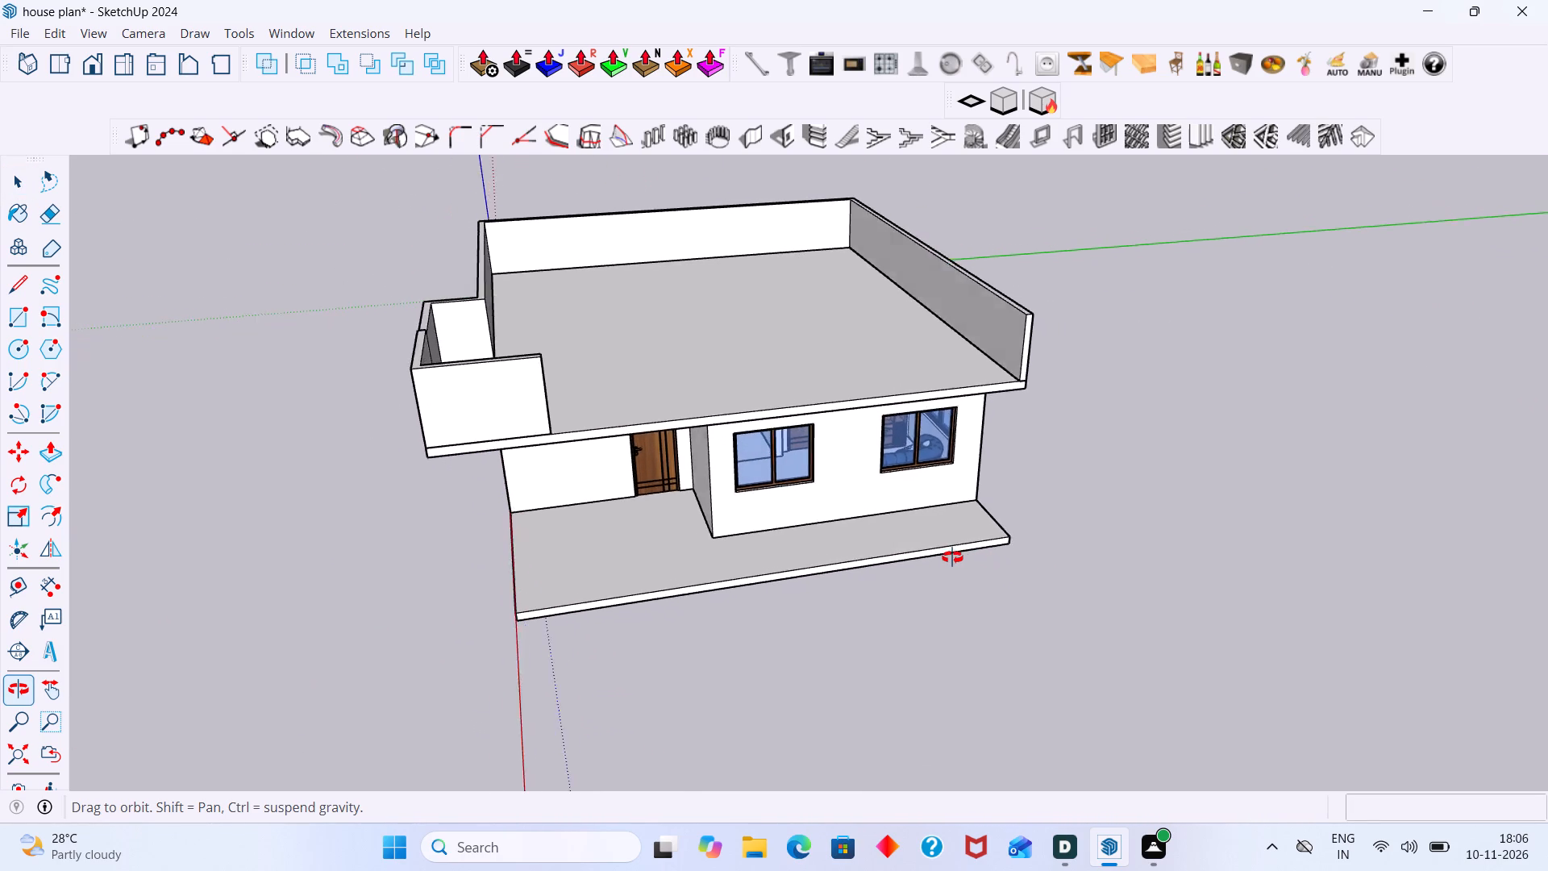
pyautogui.moveTo(952, 557); pyautogui.dragTo(912, 561, button='middle')
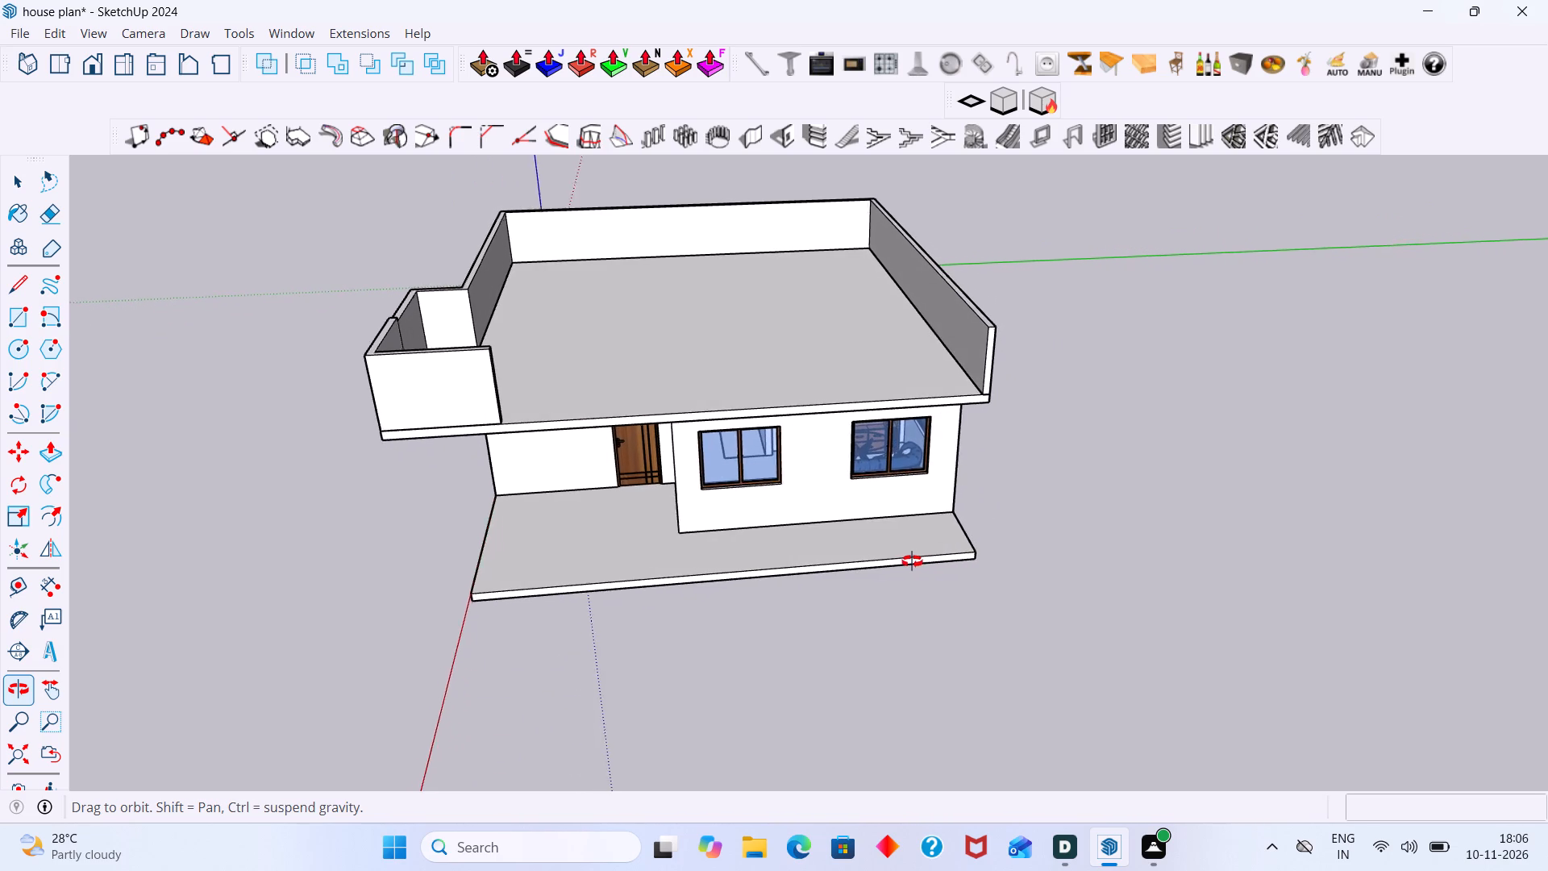
pyautogui.moveTo(912, 561); pyautogui.dragTo(863, 569, button='middle')
pyautogui.scroll(4, 957, 402)
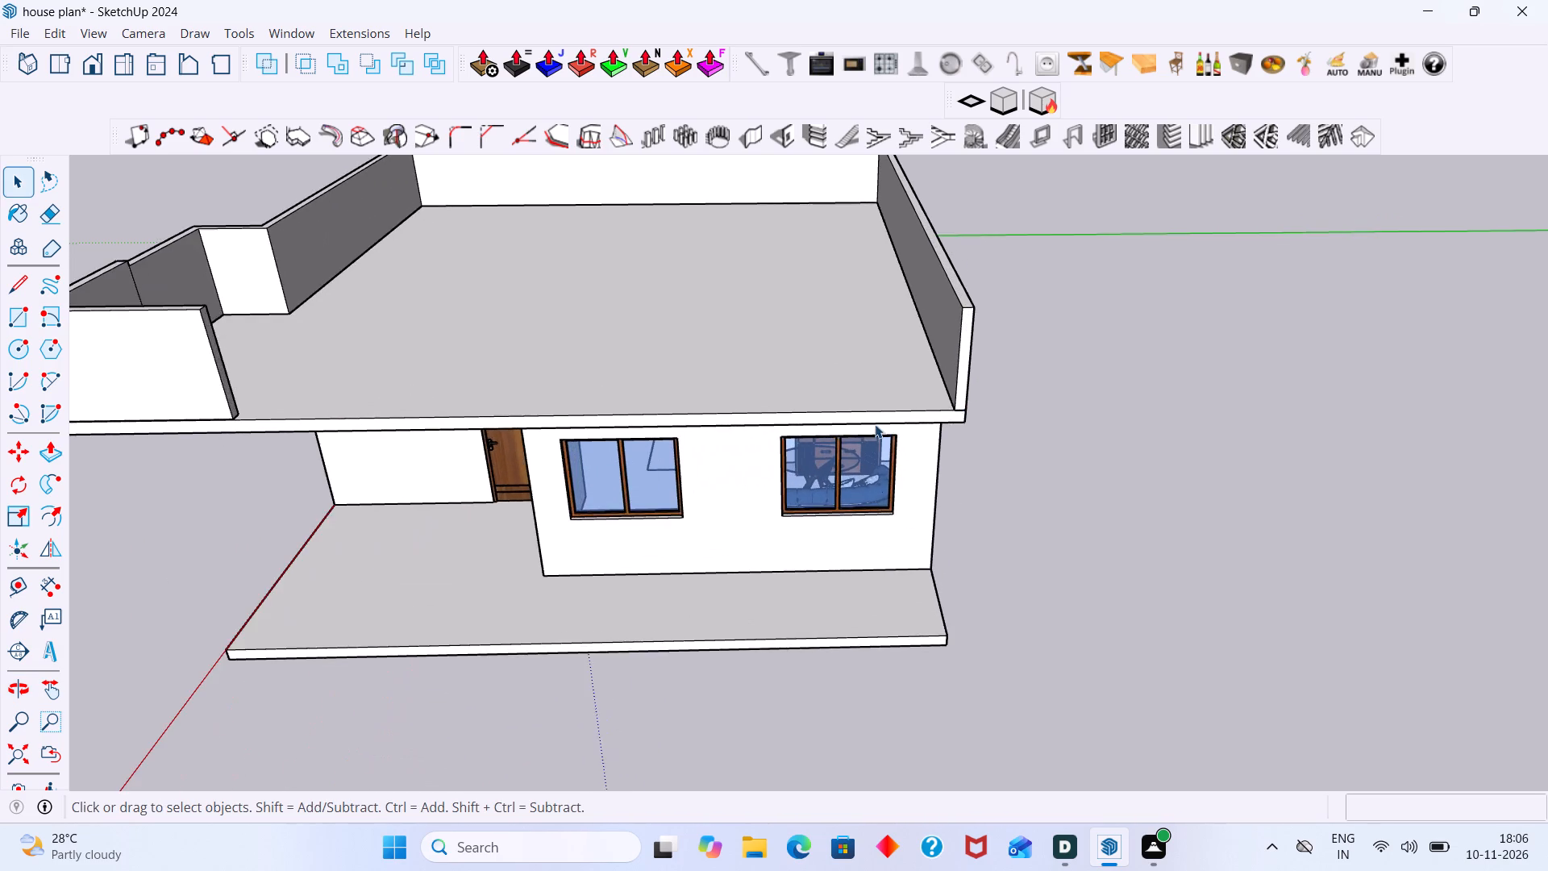
pyautogui.scroll(-6, 875, 425)
pyautogui.moveTo(909, 428); pyautogui.dragTo(1096, 439, button='middle')
pyautogui.scroll(3, 1009, 363)
# Draw a full-height rectangle 5" wide on the inner face of the side parapet opposite the raised corner, at its front end.
pyautogui.moveTo(983, 382); pyautogui.dragTo(1113, 376, button='middle')
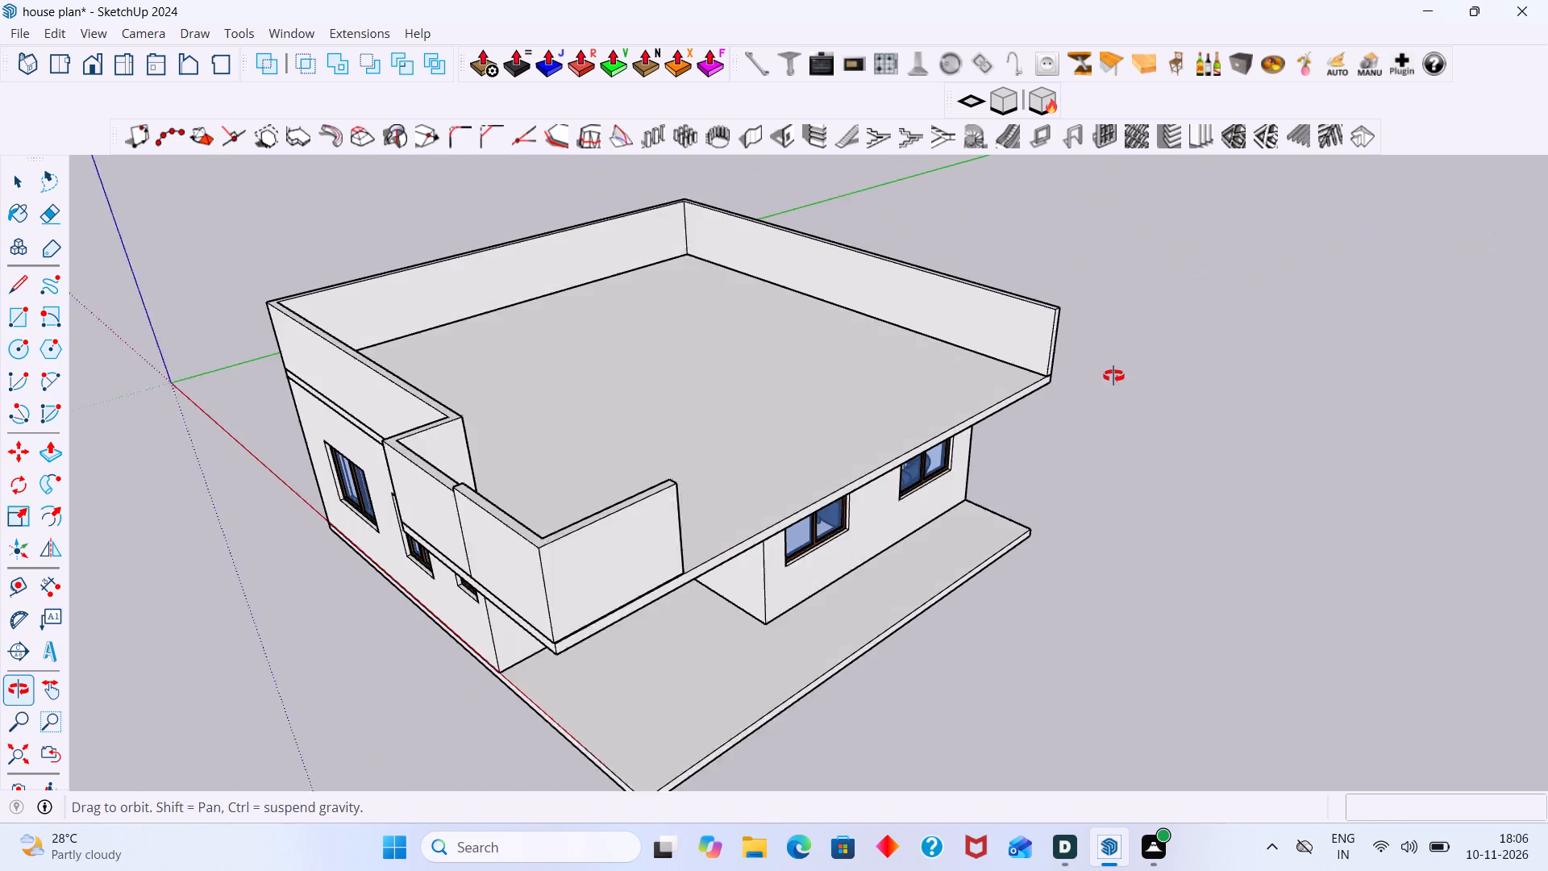
pyautogui.moveTo(1113, 376); pyautogui.dragTo(1119, 366, button='middle')
pyautogui.scroll(5, 1065, 327)
pyautogui.doubleClick(1049, 323)
pyautogui.click(1032, 334)
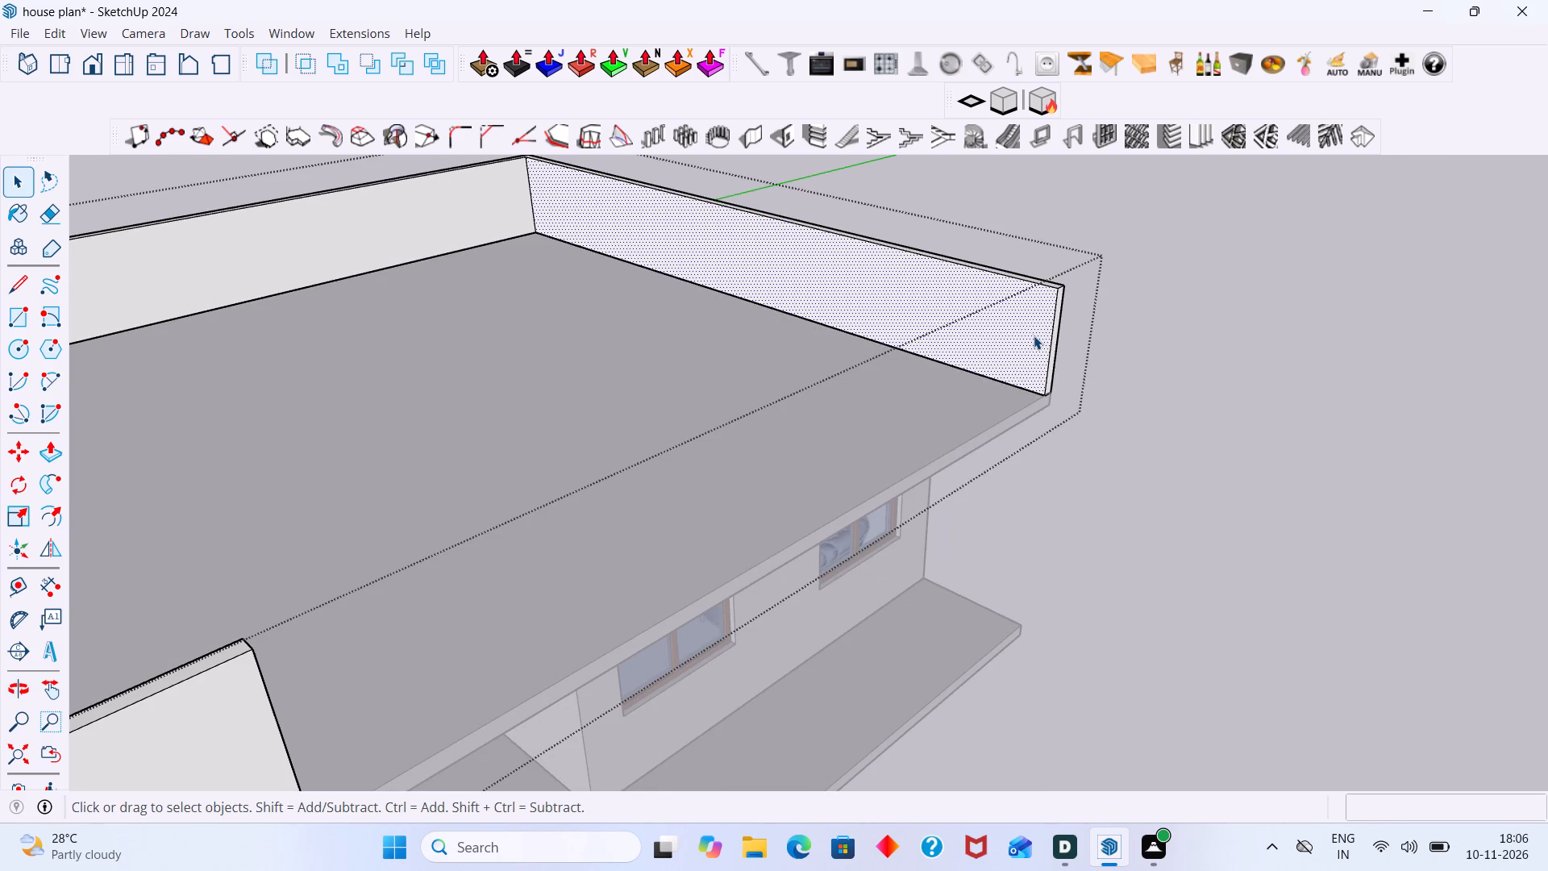
pyautogui.press('r')
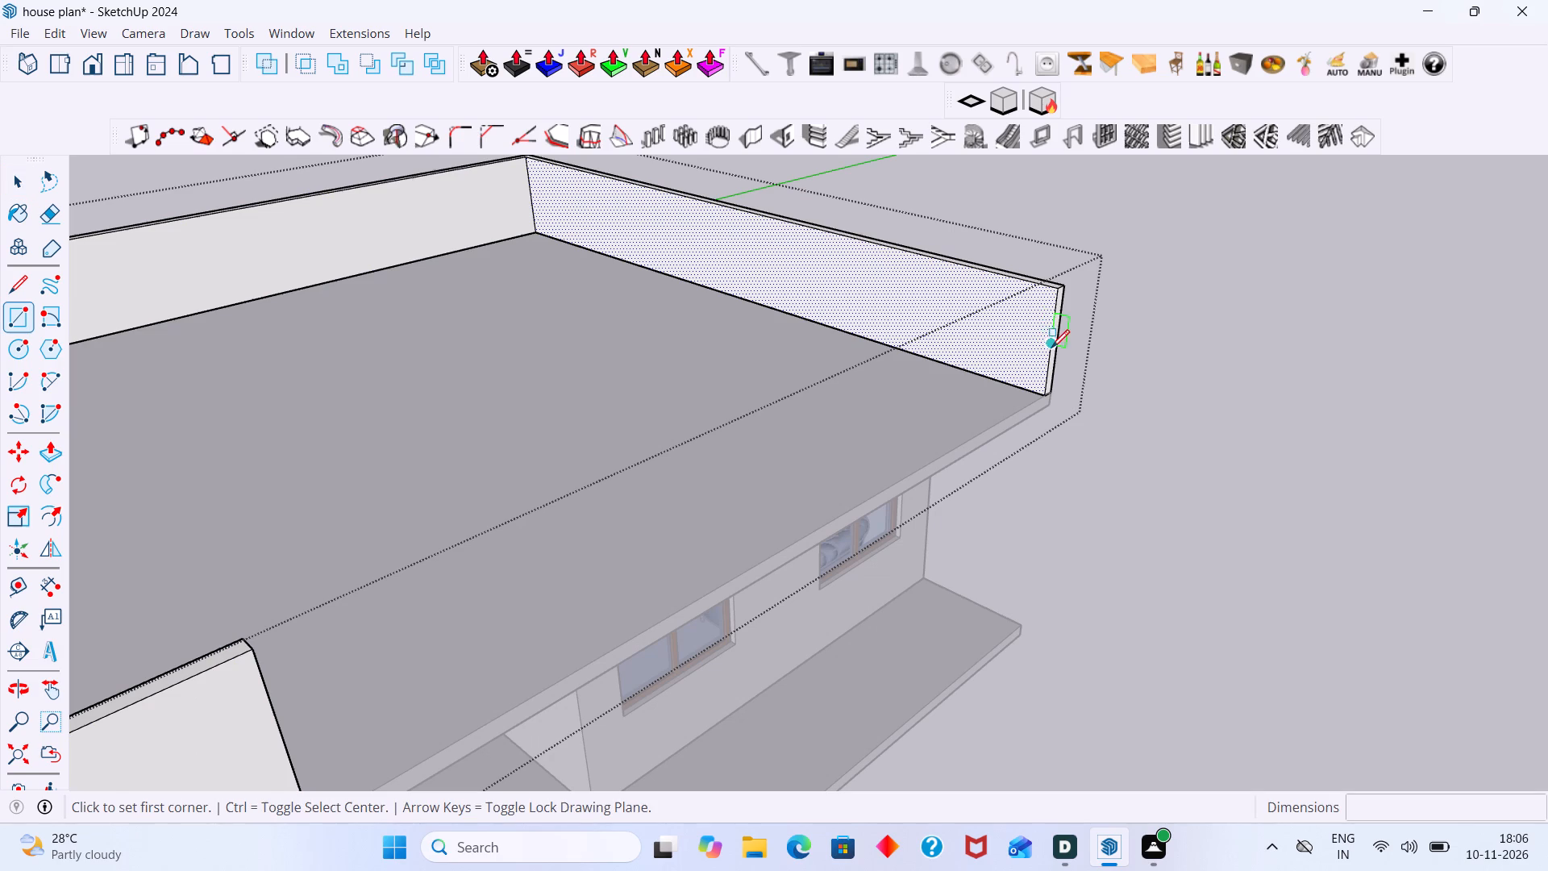
pyautogui.click(1044, 393)
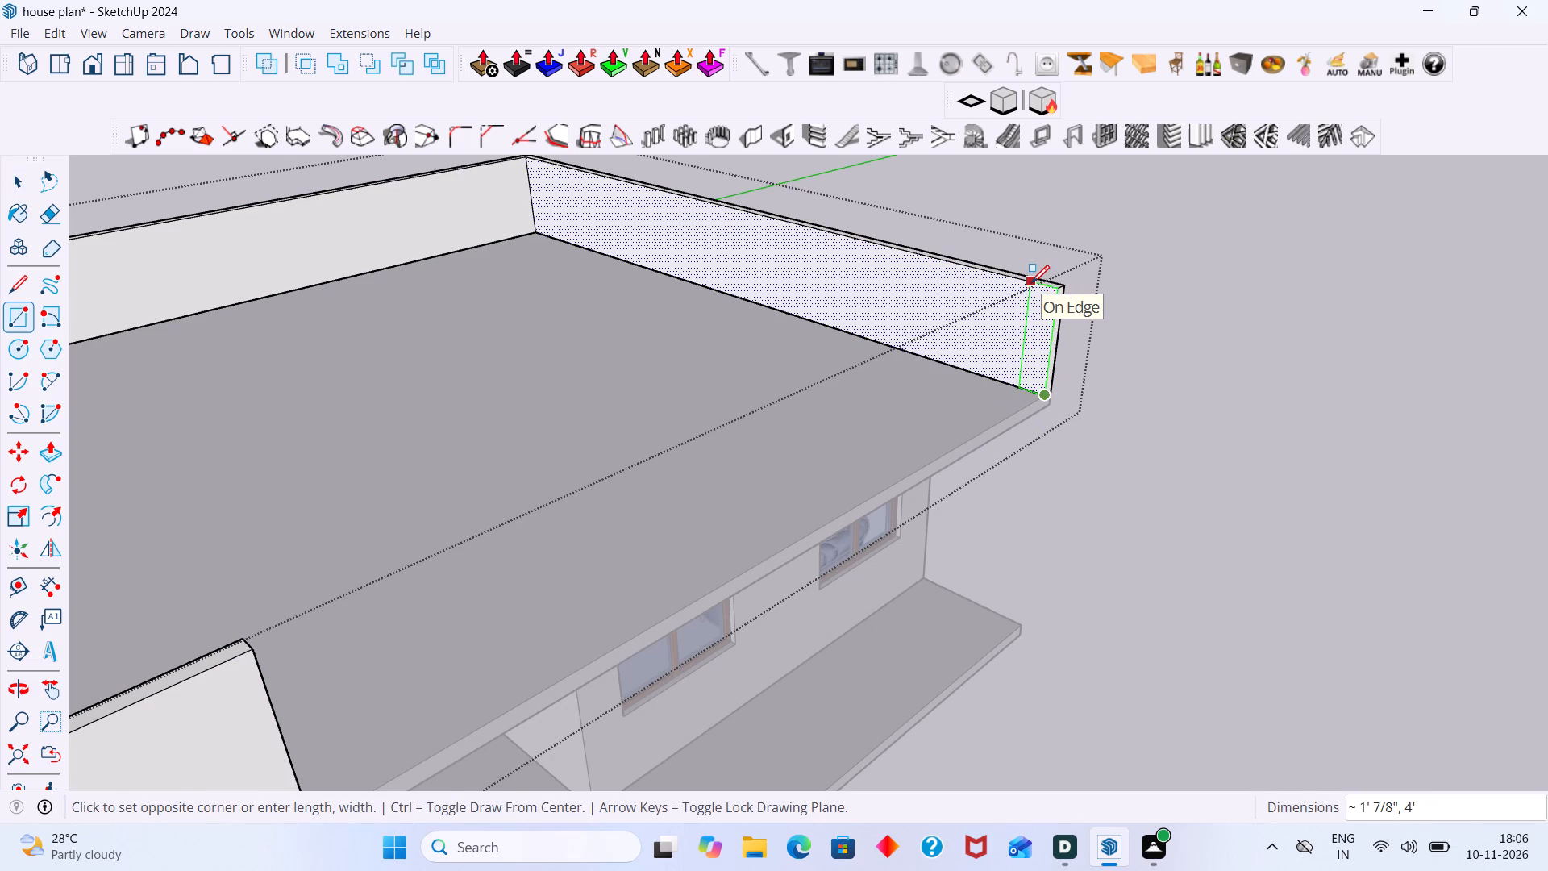
pyautogui.write('5"')
pyautogui.press('Return')
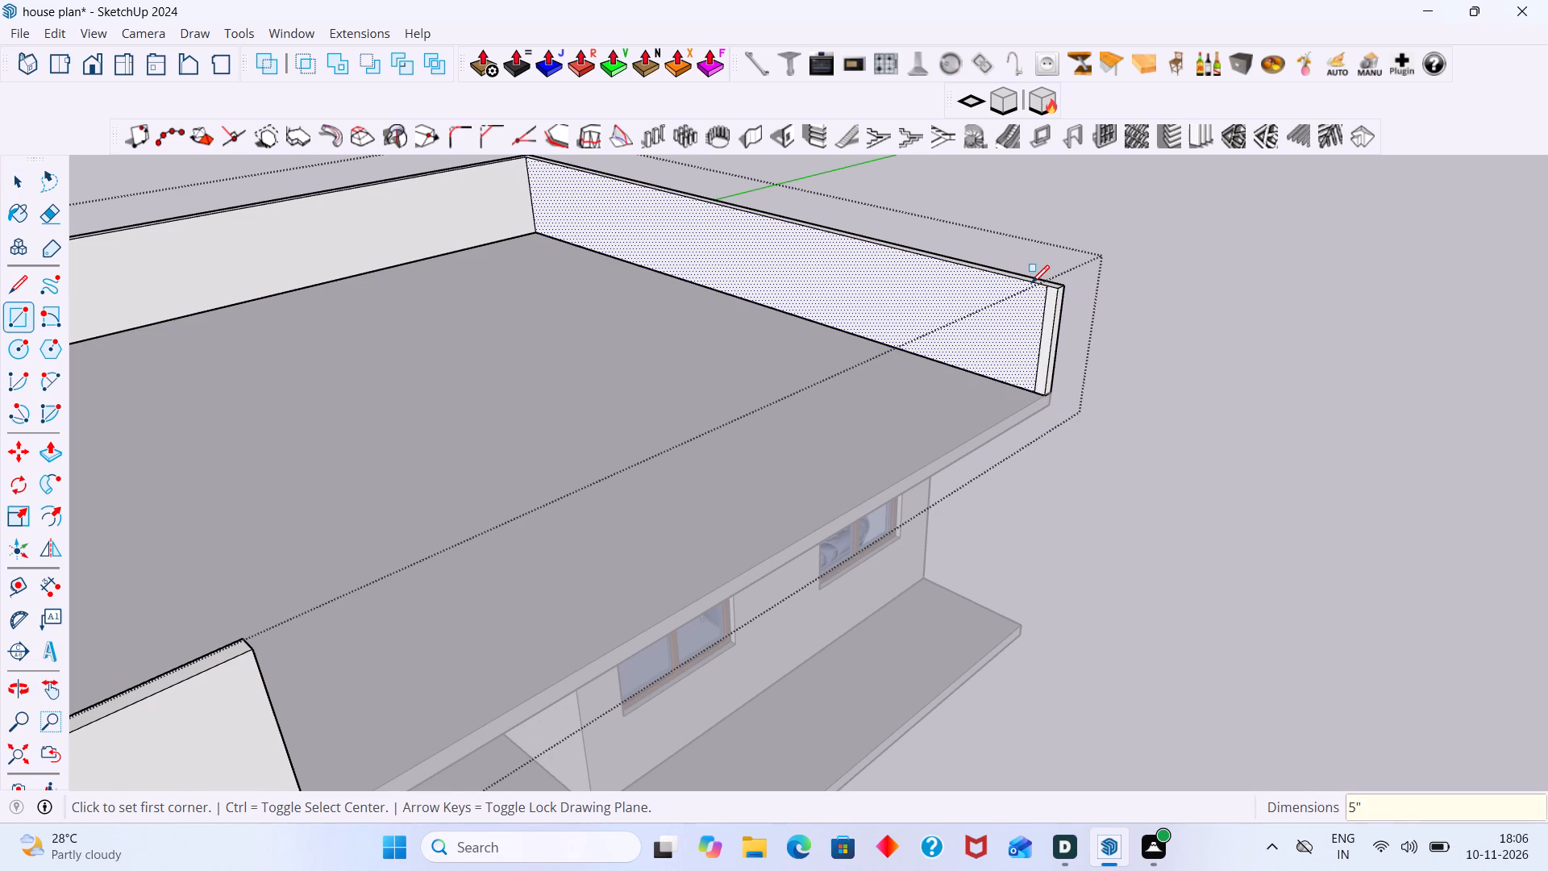
pyautogui.press('space')
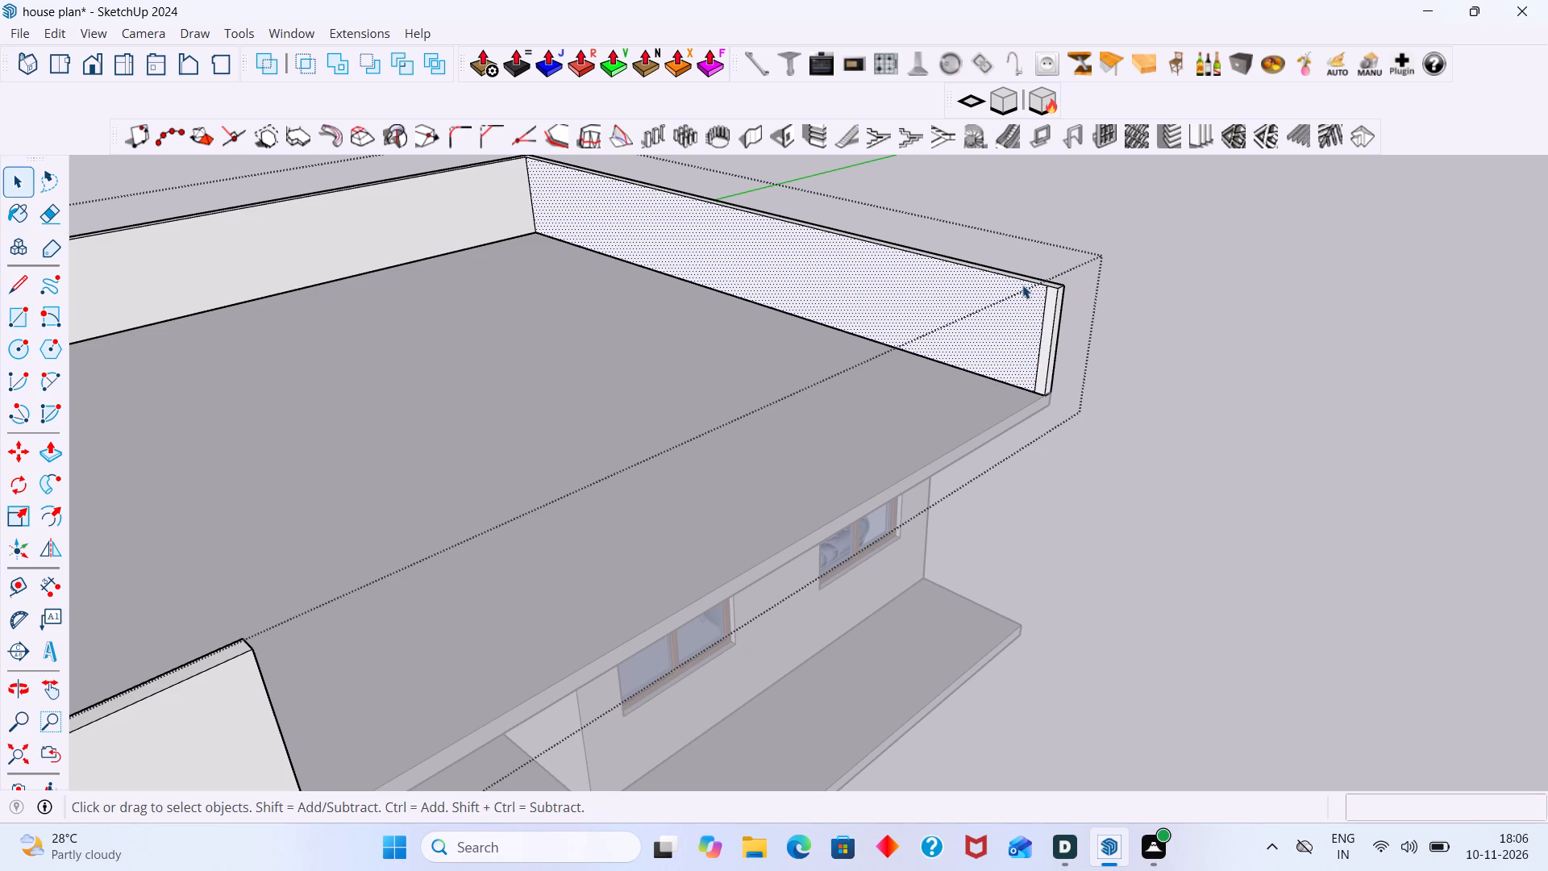
# Push/Pull the 5" strip about 26' 5 13/16" along the front slab edge to meet the end of the raised front return.
pyautogui.moveTo(1058, 327); pyautogui.dragTo(1030, 385, button='middle')
pyautogui.scroll(16, 1030, 385)
pyautogui.click(1037, 389)
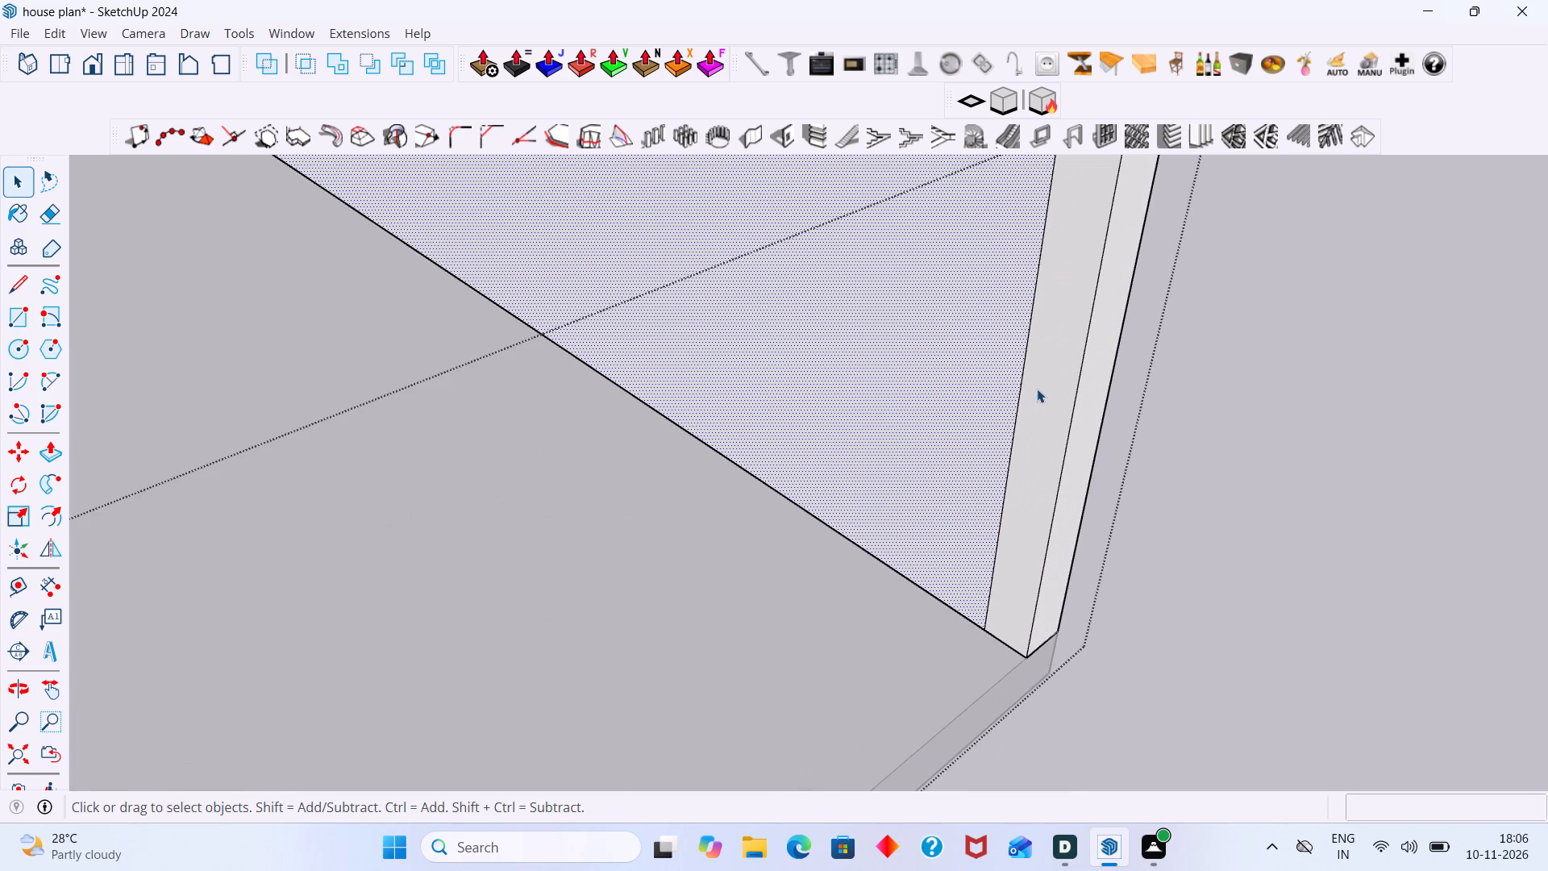
pyautogui.press('p')
pyautogui.click(1037, 386)
pyautogui.scroll(-7, 882, 431)
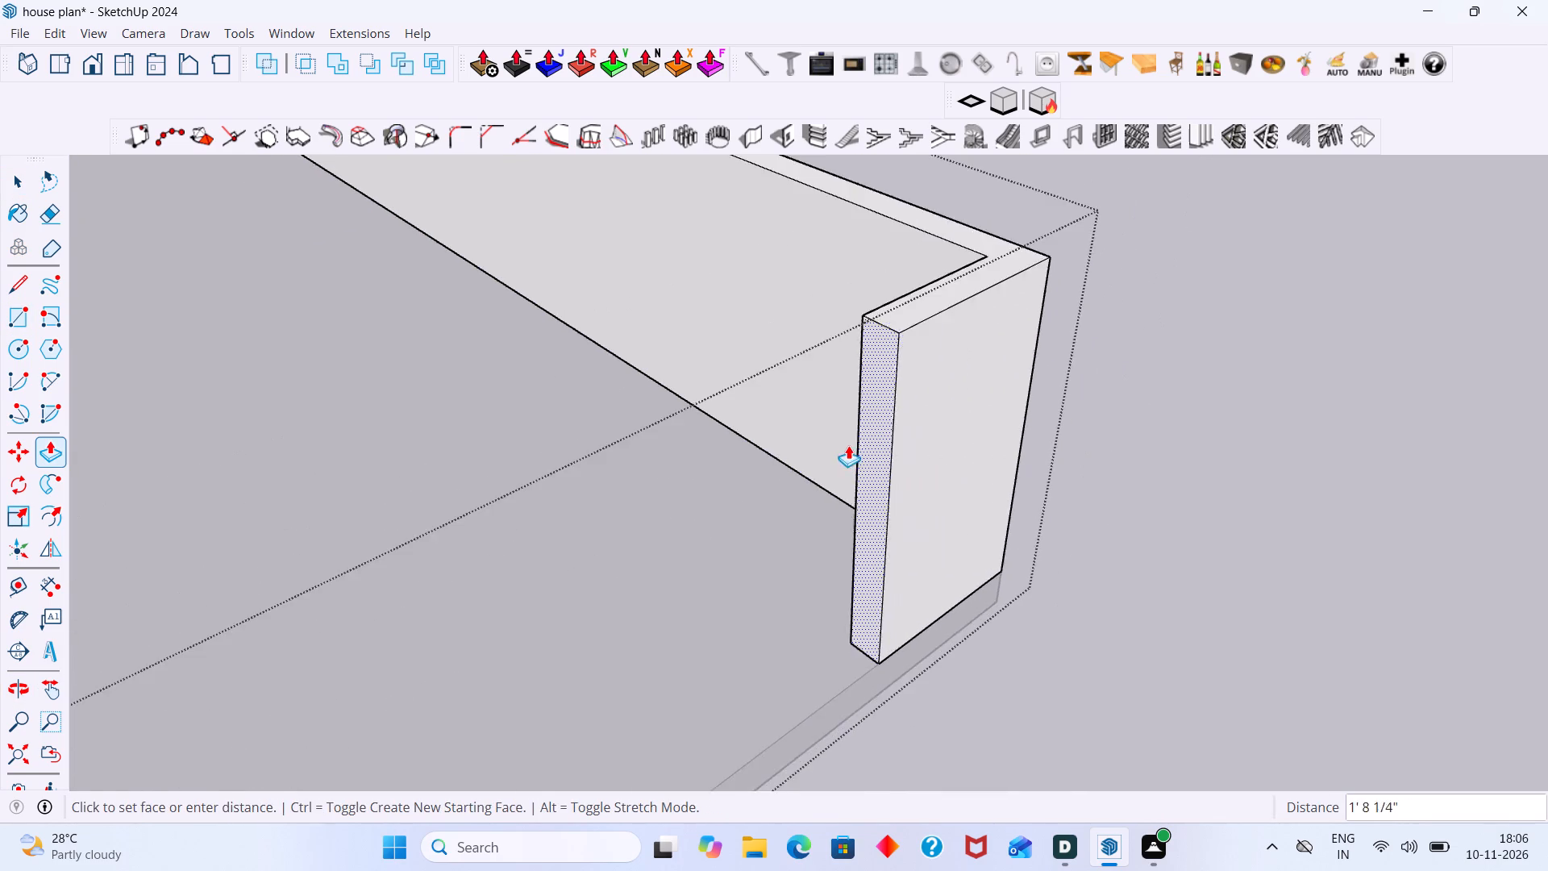
pyautogui.scroll(-18, 848, 445)
pyautogui.scroll(-4, 630, 595)
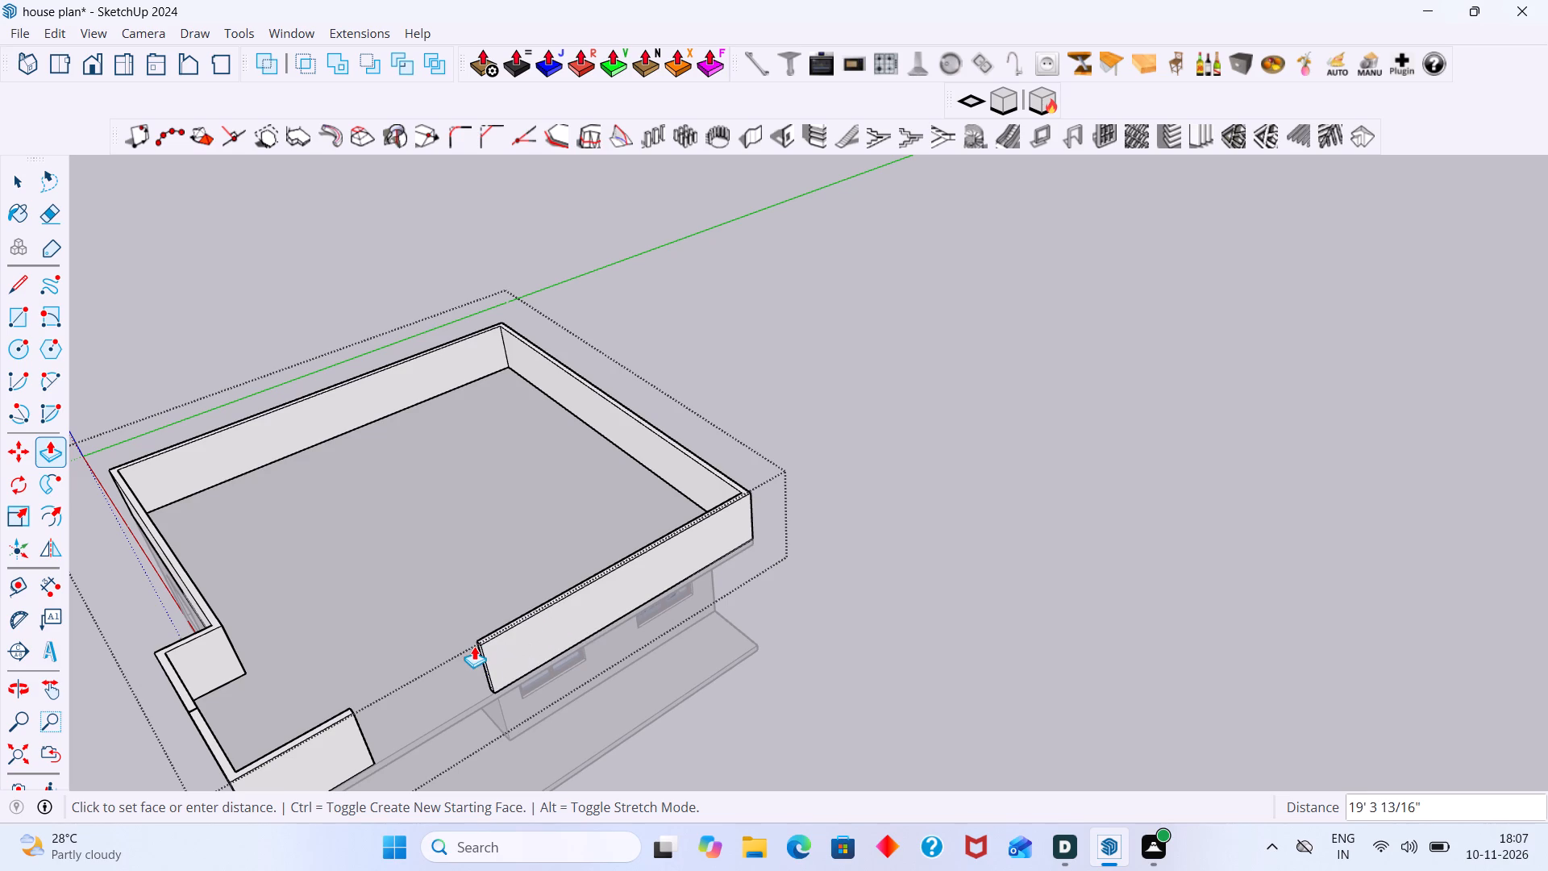
pyautogui.moveTo(474, 647); pyautogui.dragTo(318, 606, button='middle')
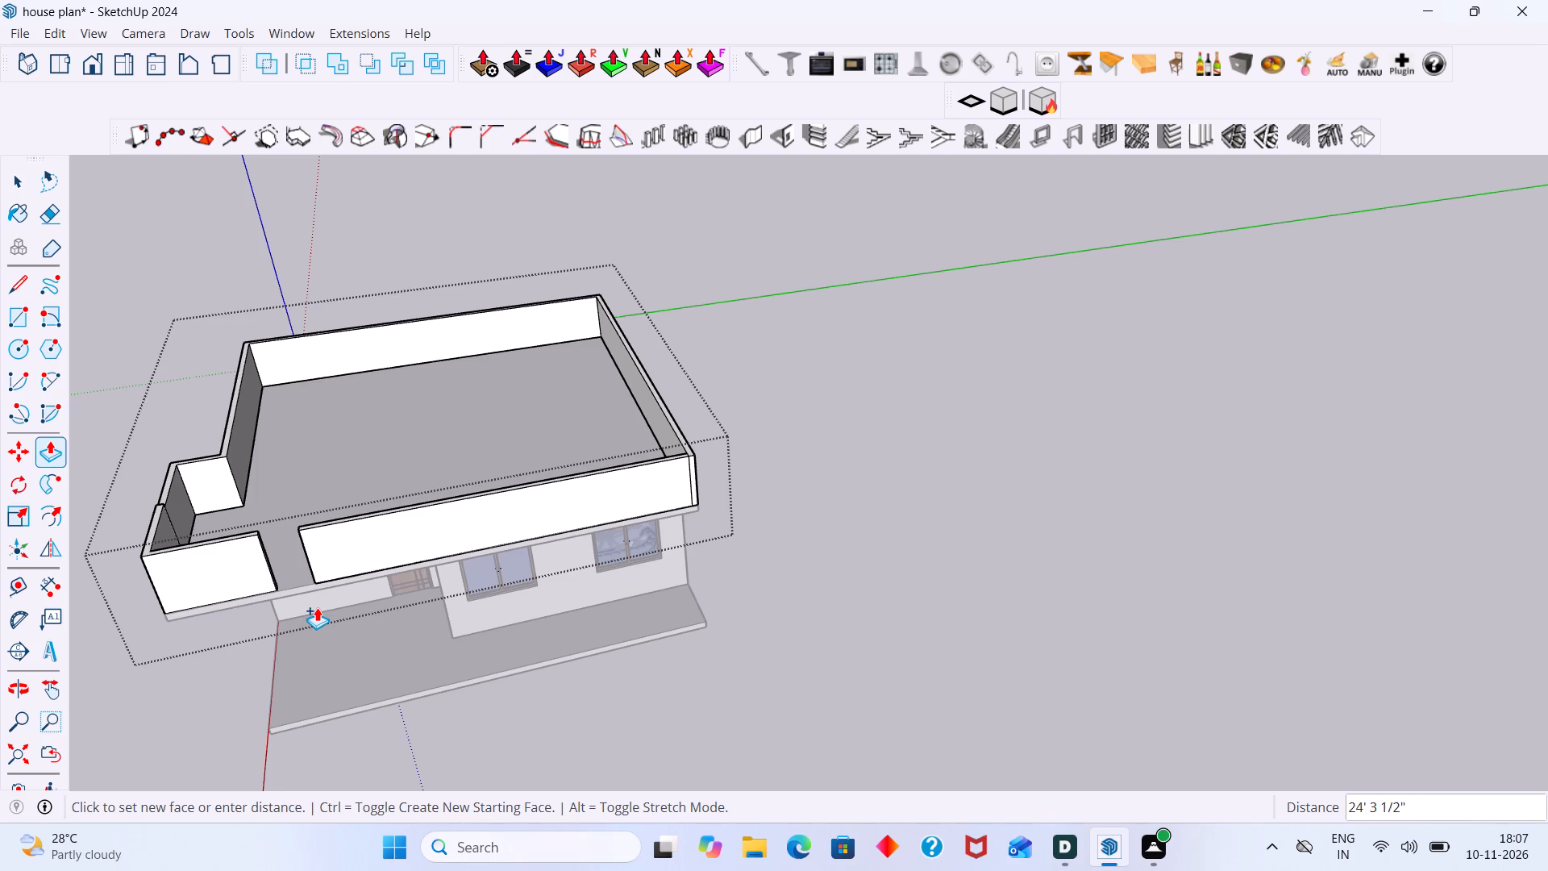
pyautogui.scroll(4, 234, 636)
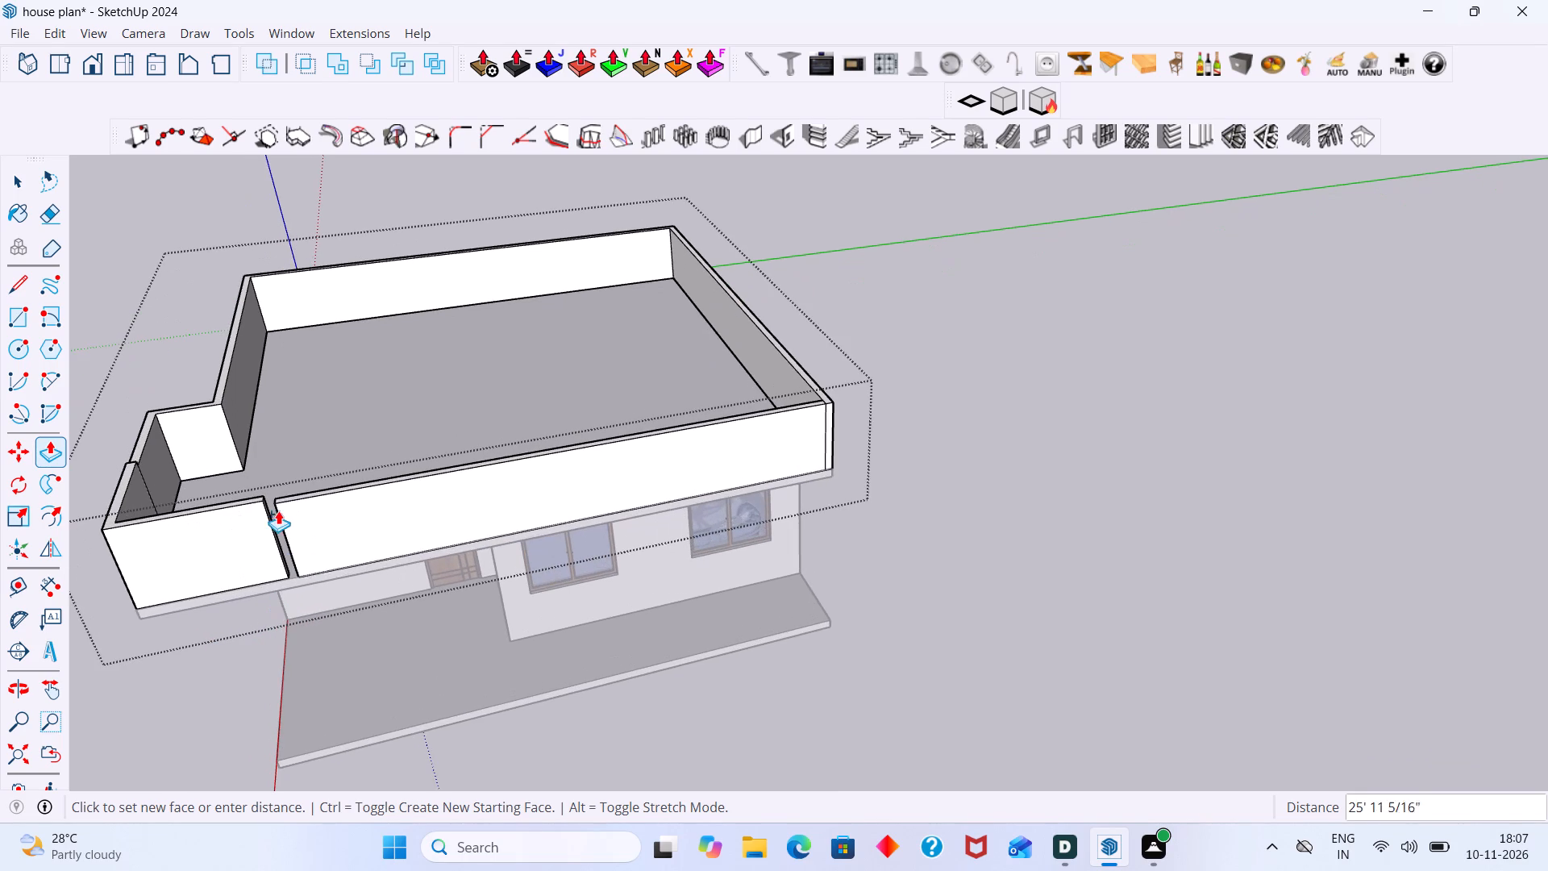
pyautogui.scroll(9, 278, 511)
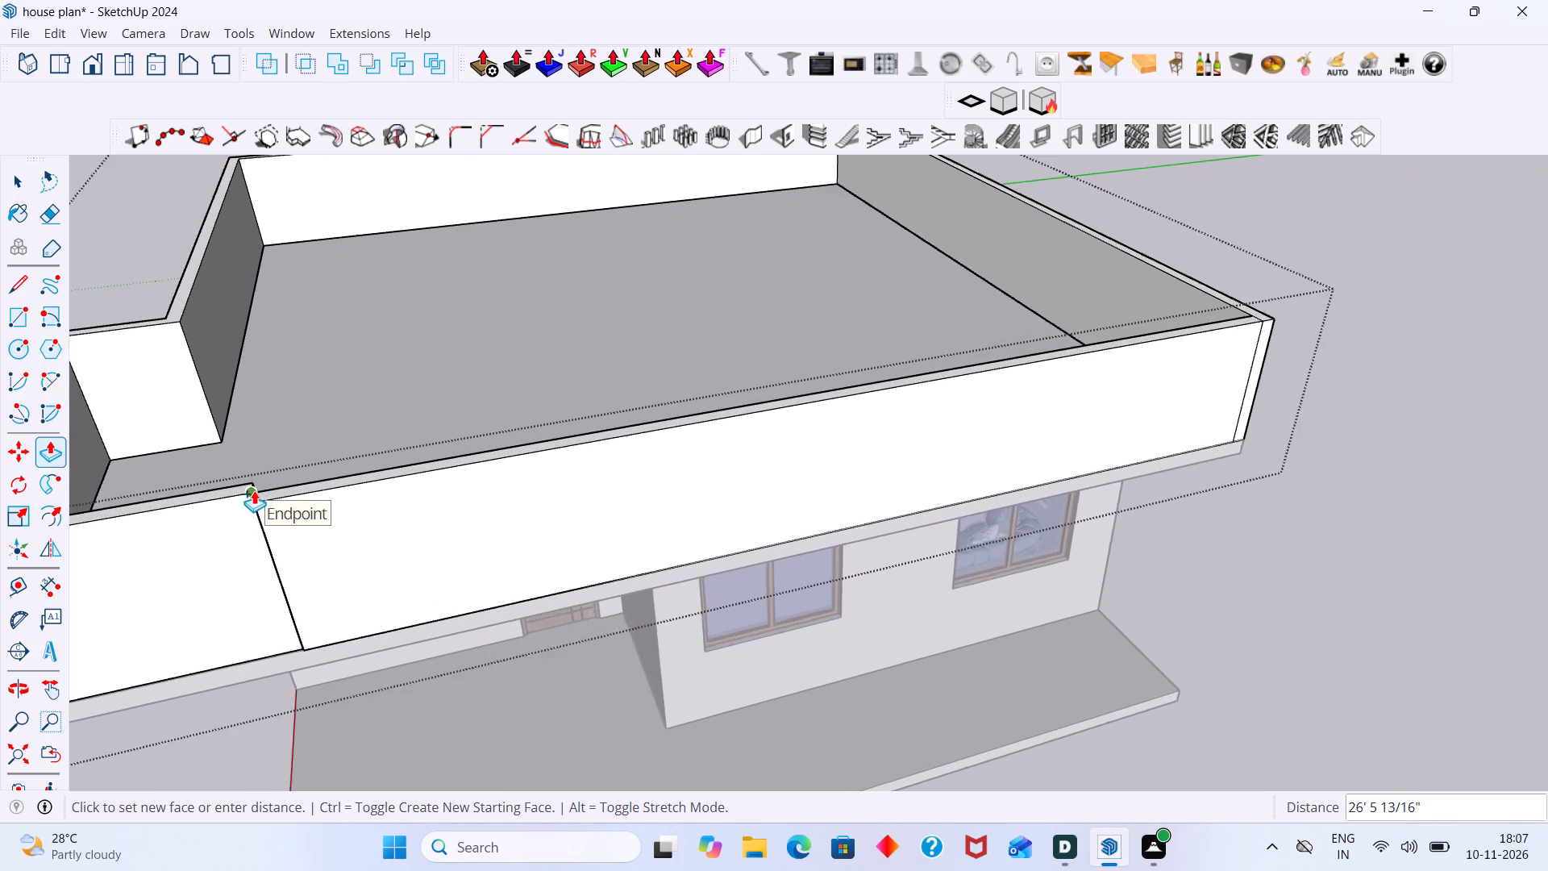
pyautogui.scroll(5, 254, 490)
pyautogui.click(249, 492)
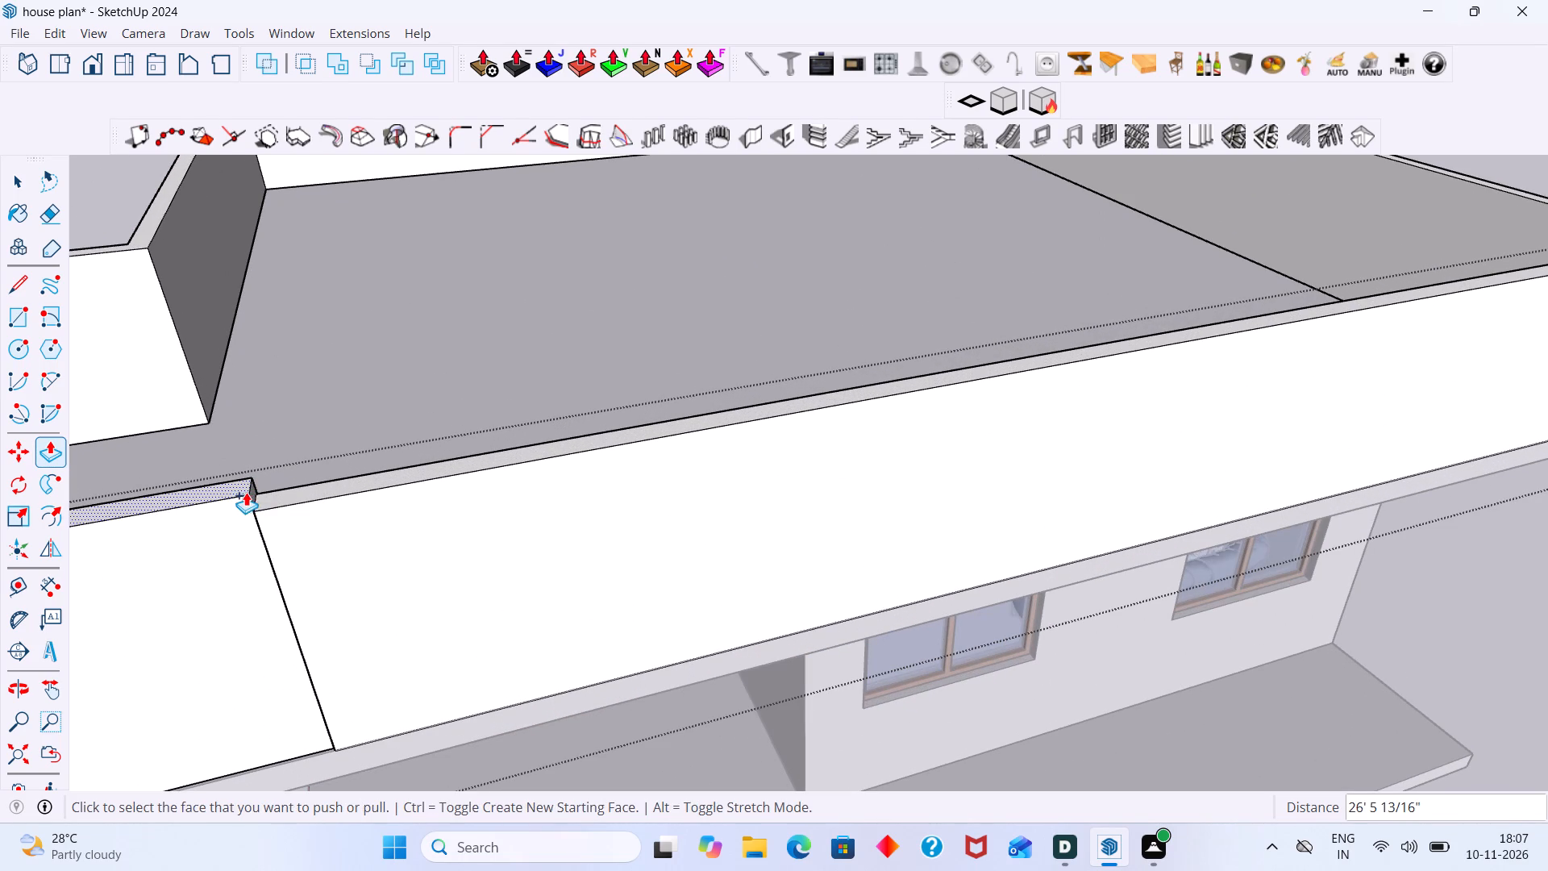
# Lower the top face of the new front parapet by about 1' 5 5/8" with Push/Pull.
pyautogui.press('space')
pyautogui.click(301, 494)
pyautogui.press('p')
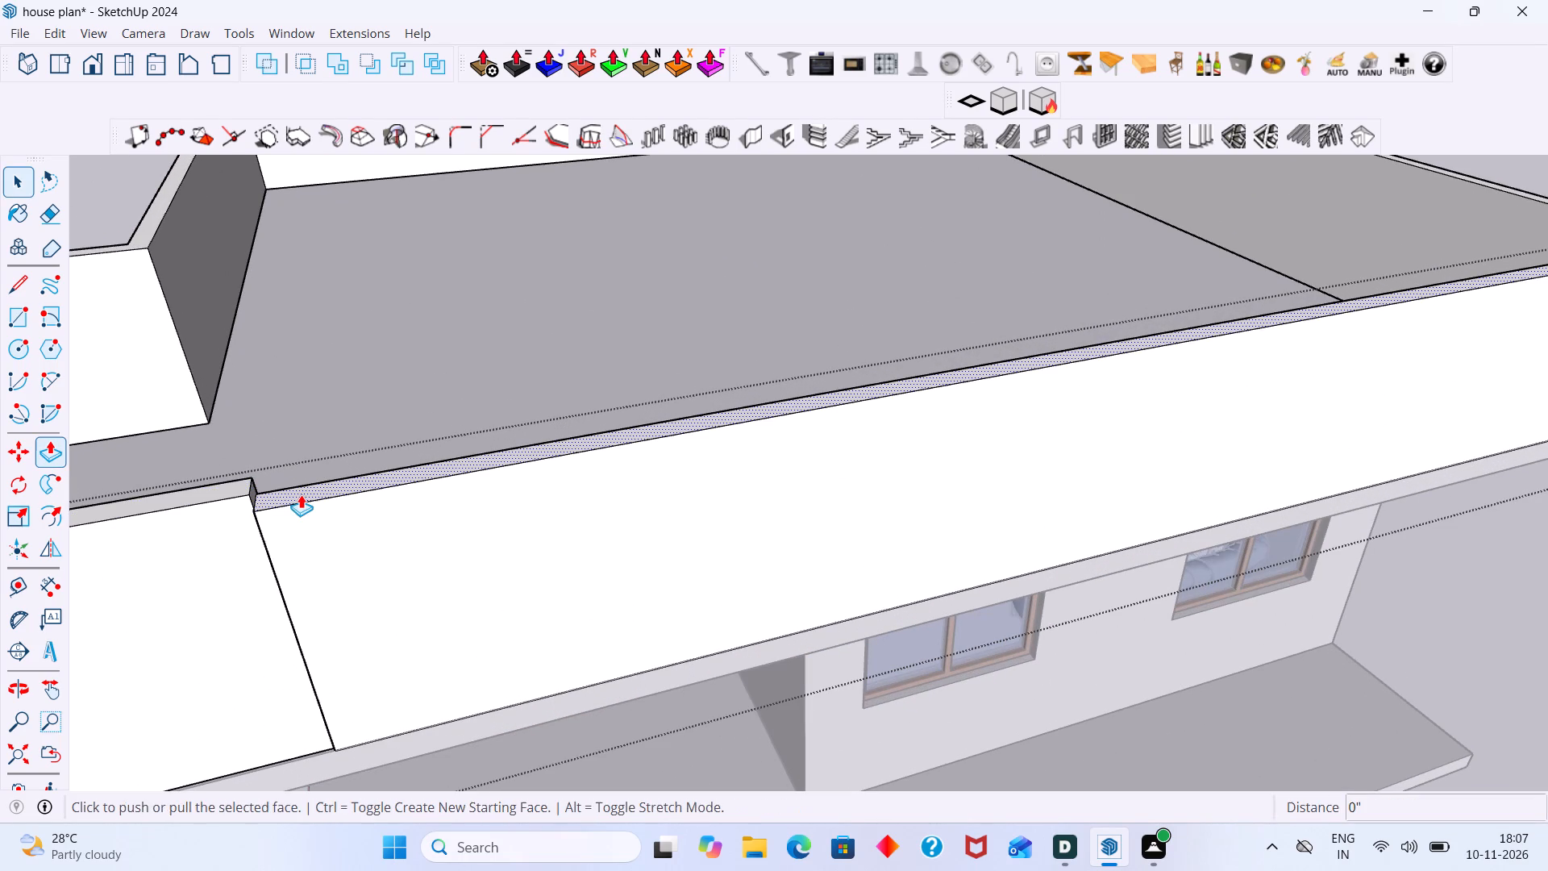
pyautogui.click(301, 494)
pyautogui.scroll(-9, 309, 549)
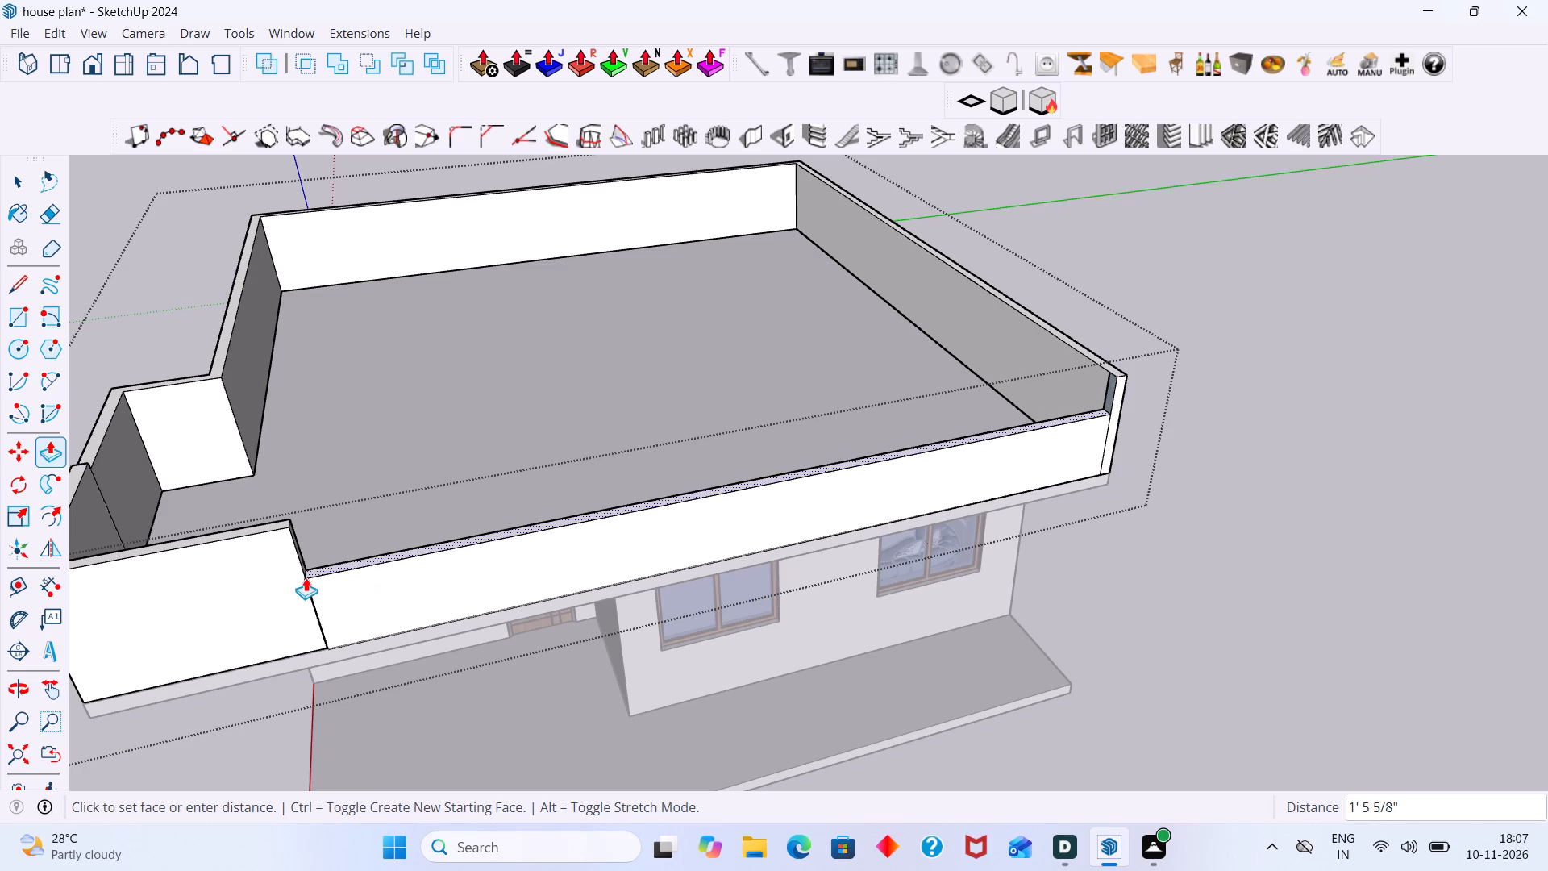
pyautogui.click(306, 577)
pyautogui.press('space')
pyautogui.click(1269, 373)
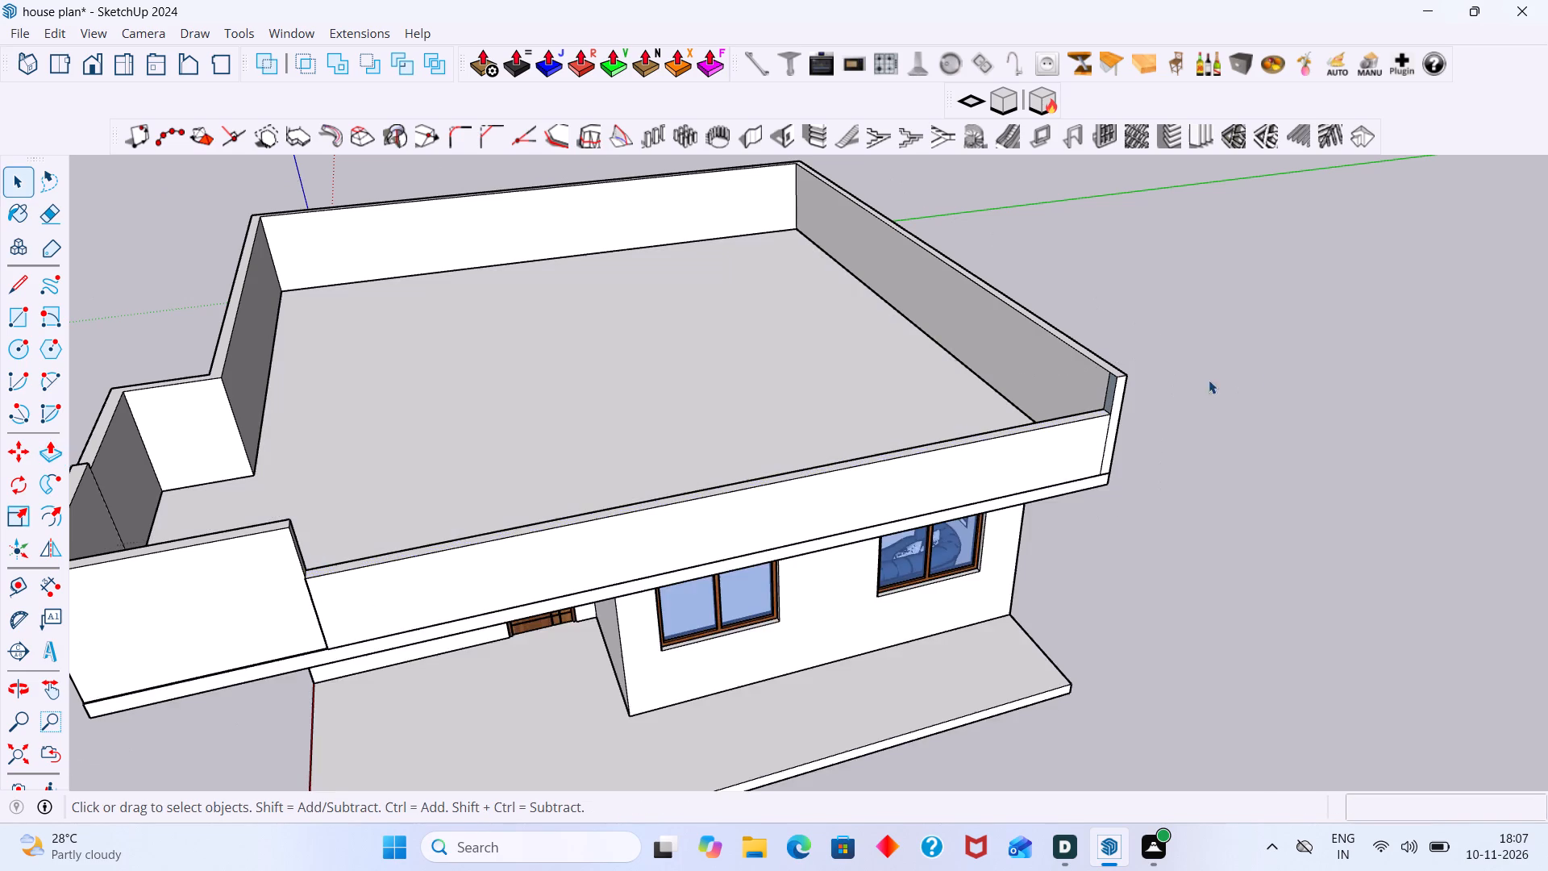
# Reverse the blue back face on the side parapet's inner end, above the lowered front parapet.
pyautogui.moveTo(1154, 382); pyautogui.dragTo(1223, 382, button='middle')
pyautogui.scroll(20, 1196, 362)
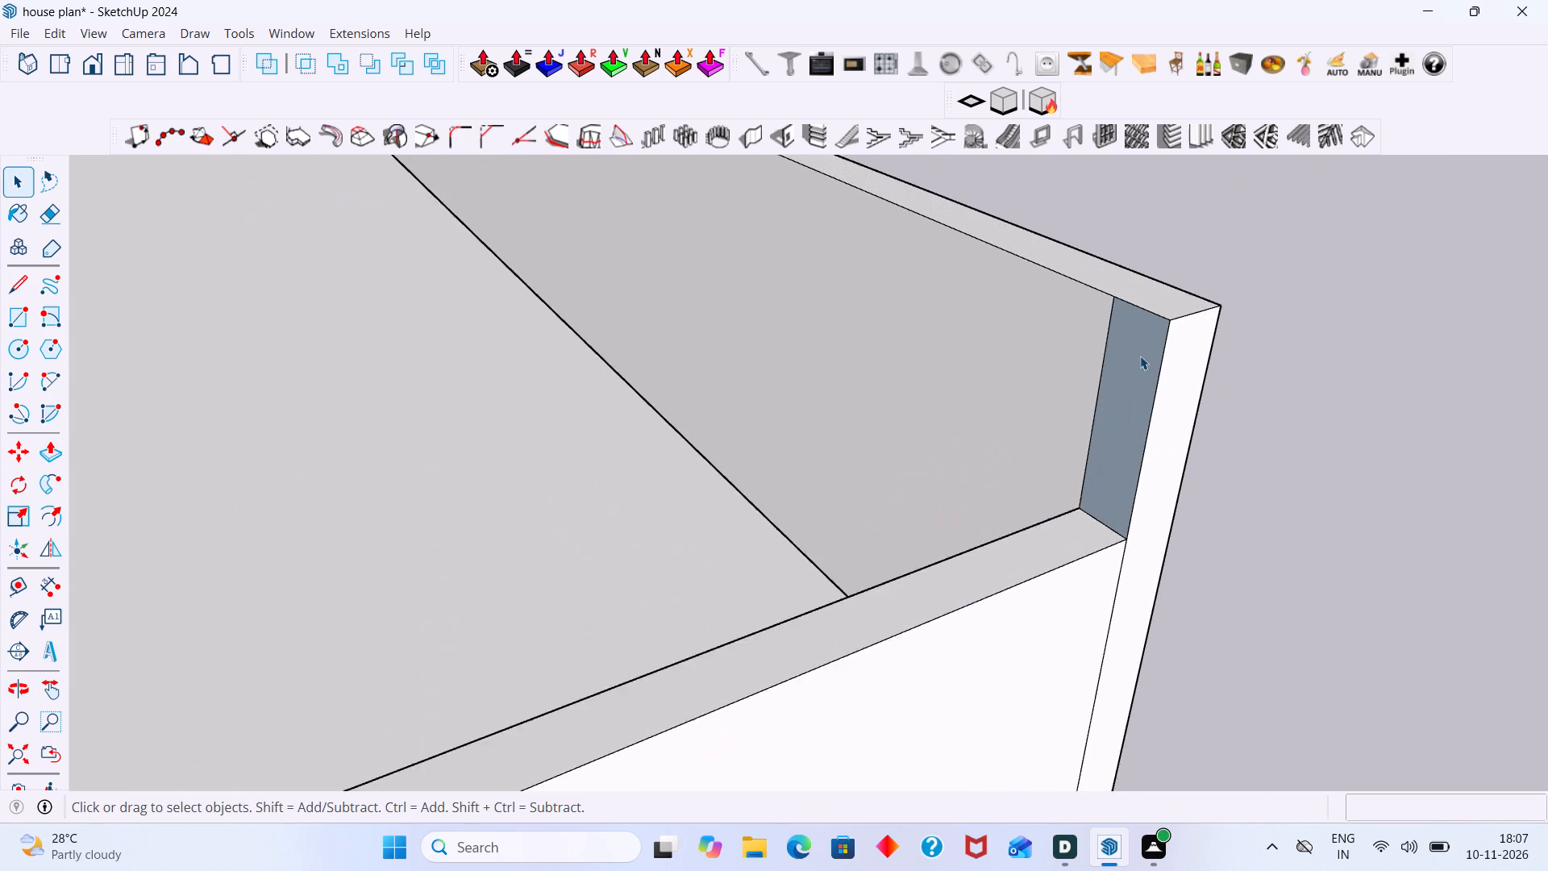
pyautogui.scroll(2, 1140, 356)
pyautogui.click(1140, 356)
pyautogui.doubleClick(1140, 356)
pyautogui.click(1123, 369)
pyautogui.rightClick(1123, 369)
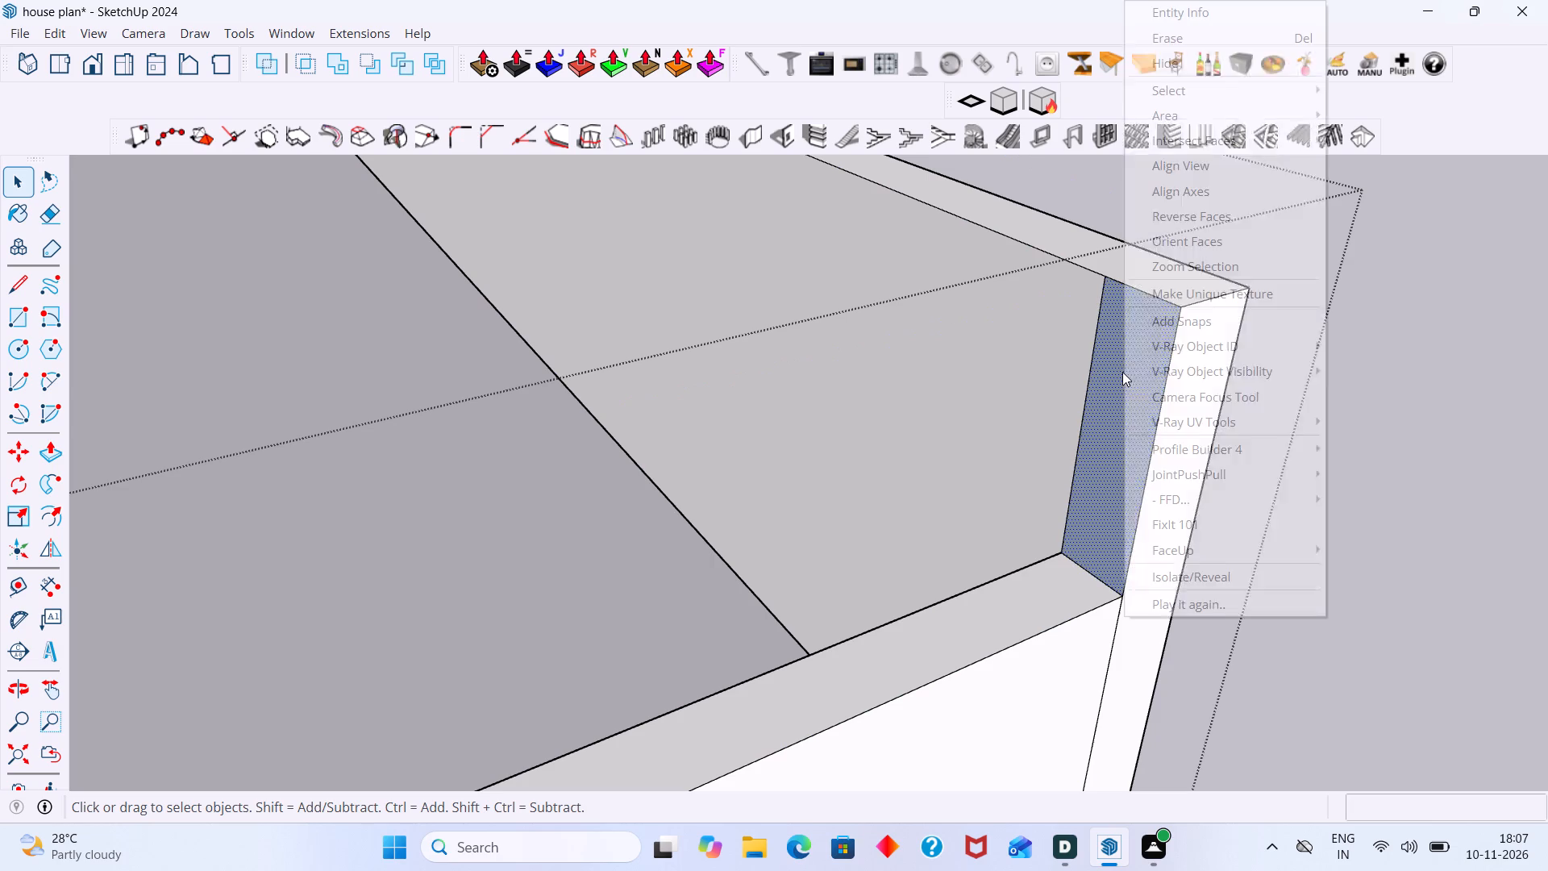
pyautogui.click(1213, 223)
pyautogui.click(1377, 257)
# Erase the vertical seam edge on the side parapet's inner face, just above the lowered front parapet.
pyautogui.scroll(-6, 1376, 265)
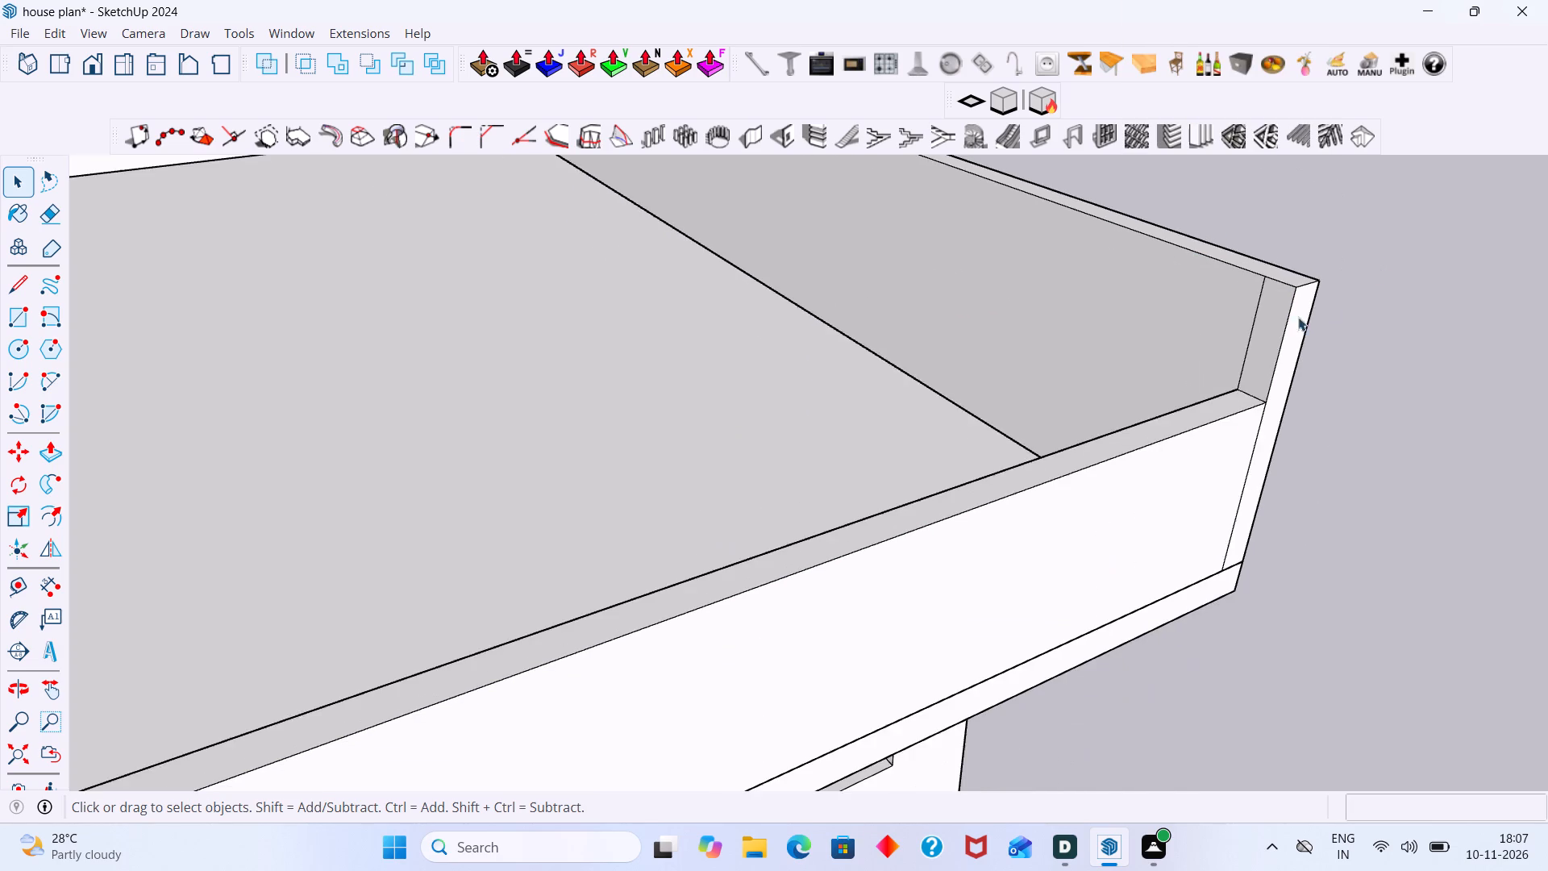
pyautogui.moveTo(1271, 339); pyautogui.dragTo(1224, 334, button='middle')
pyautogui.scroll(5, 1217, 338)
pyautogui.click(1208, 333)
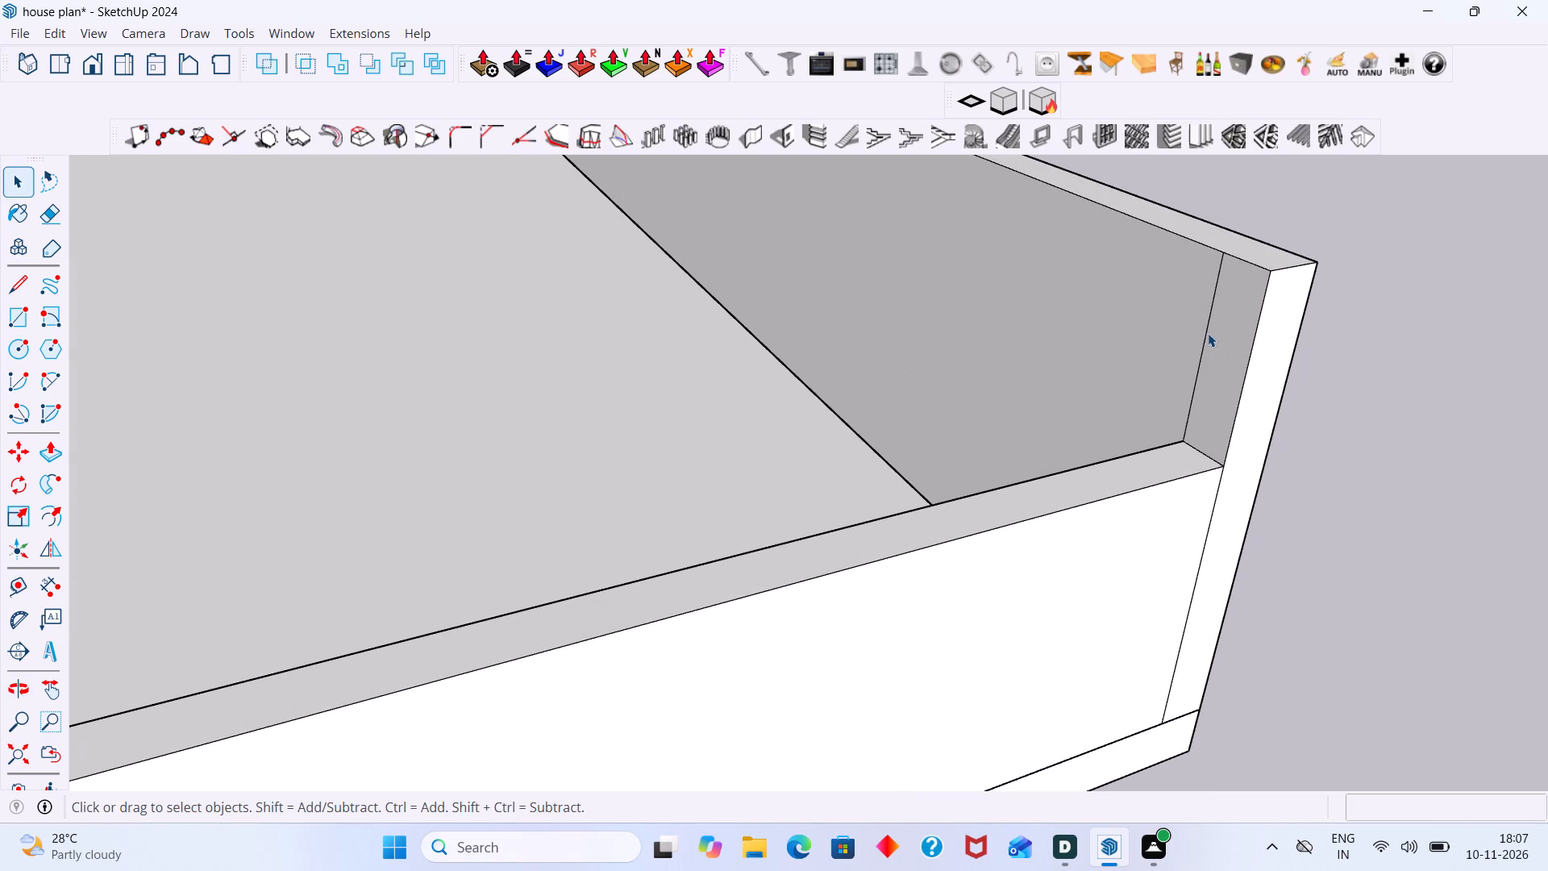
pyautogui.tripleClick(1208, 333)
pyautogui.click(1204, 333)
pyautogui.click(1209, 332)
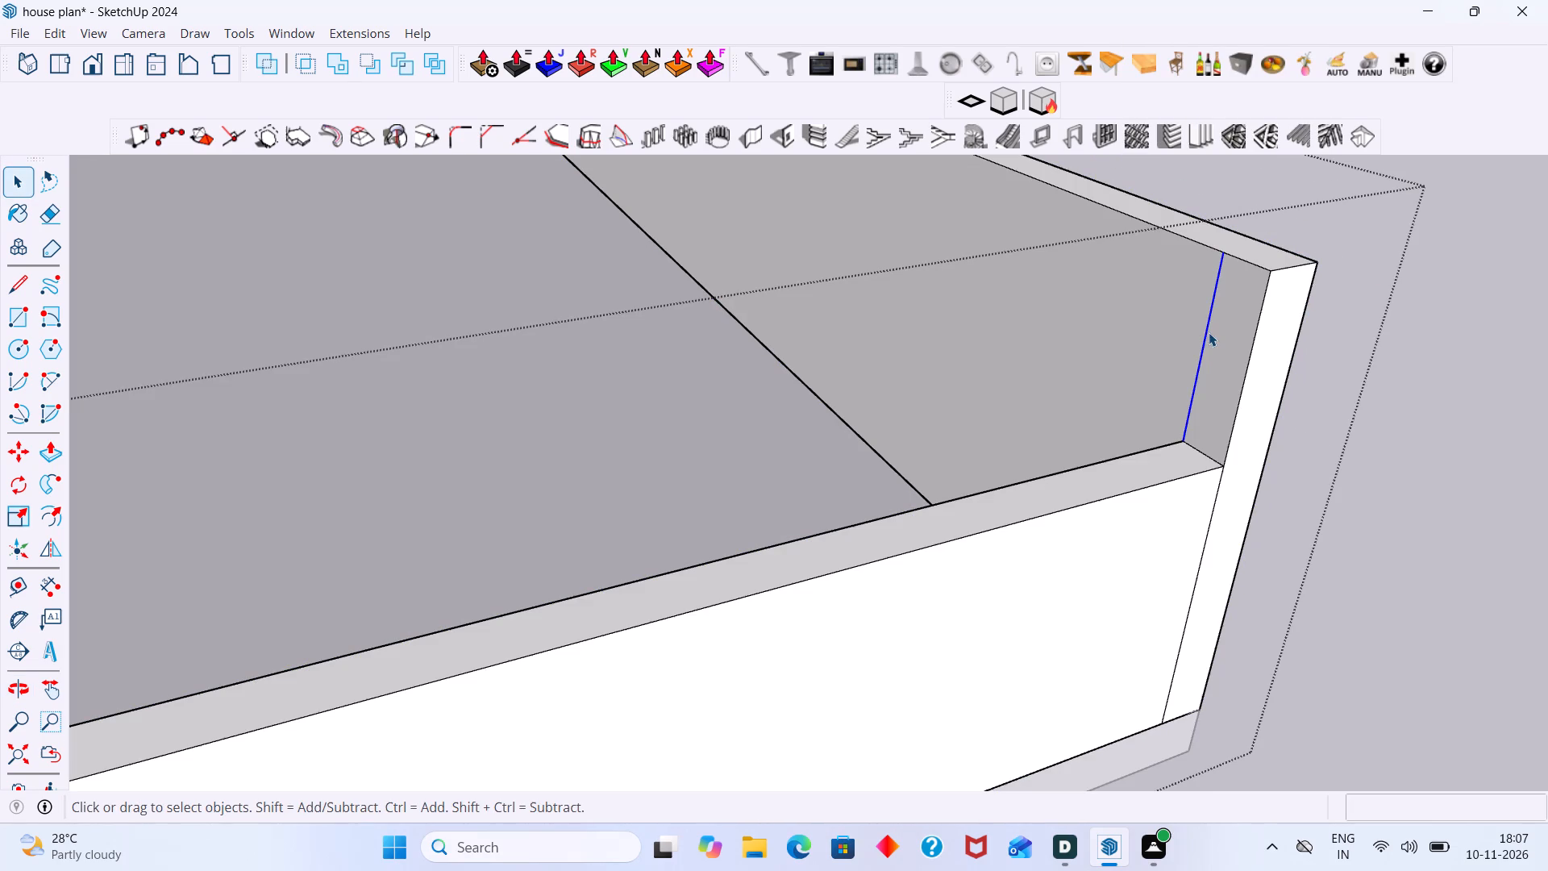
pyautogui.press('Delete')
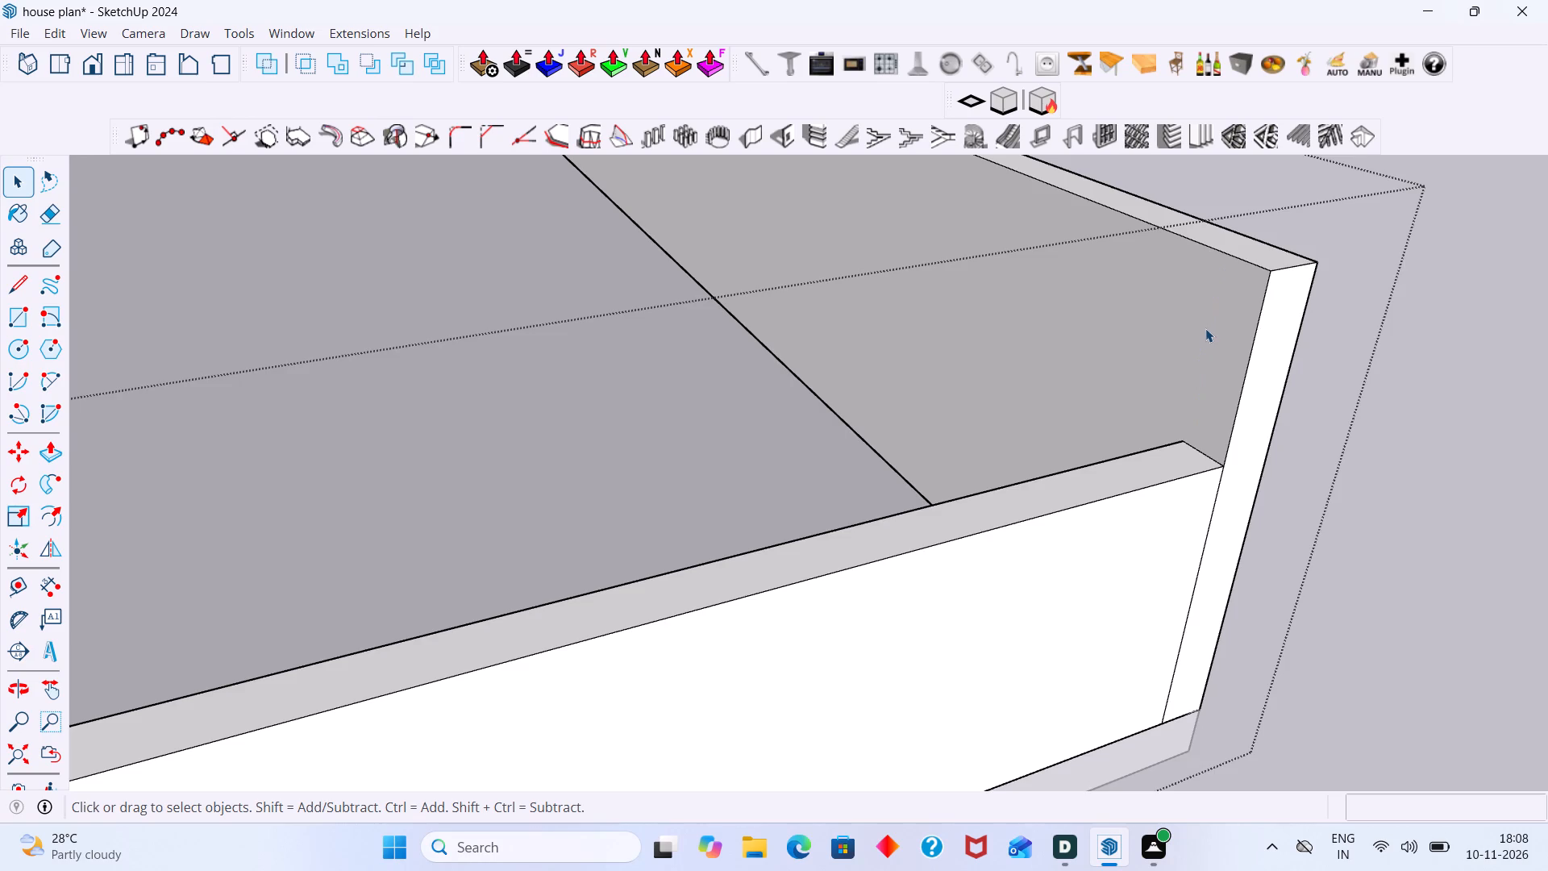
pyautogui.scroll(-10, 1205, 328)
pyautogui.click(1352, 334)
# Examine the lowered front parapet and its junction with the raised front return from above and from the front.
pyautogui.scroll(-3, 1350, 331)
pyautogui.moveTo(1265, 409); pyautogui.dragTo(1177, 402, button='middle')
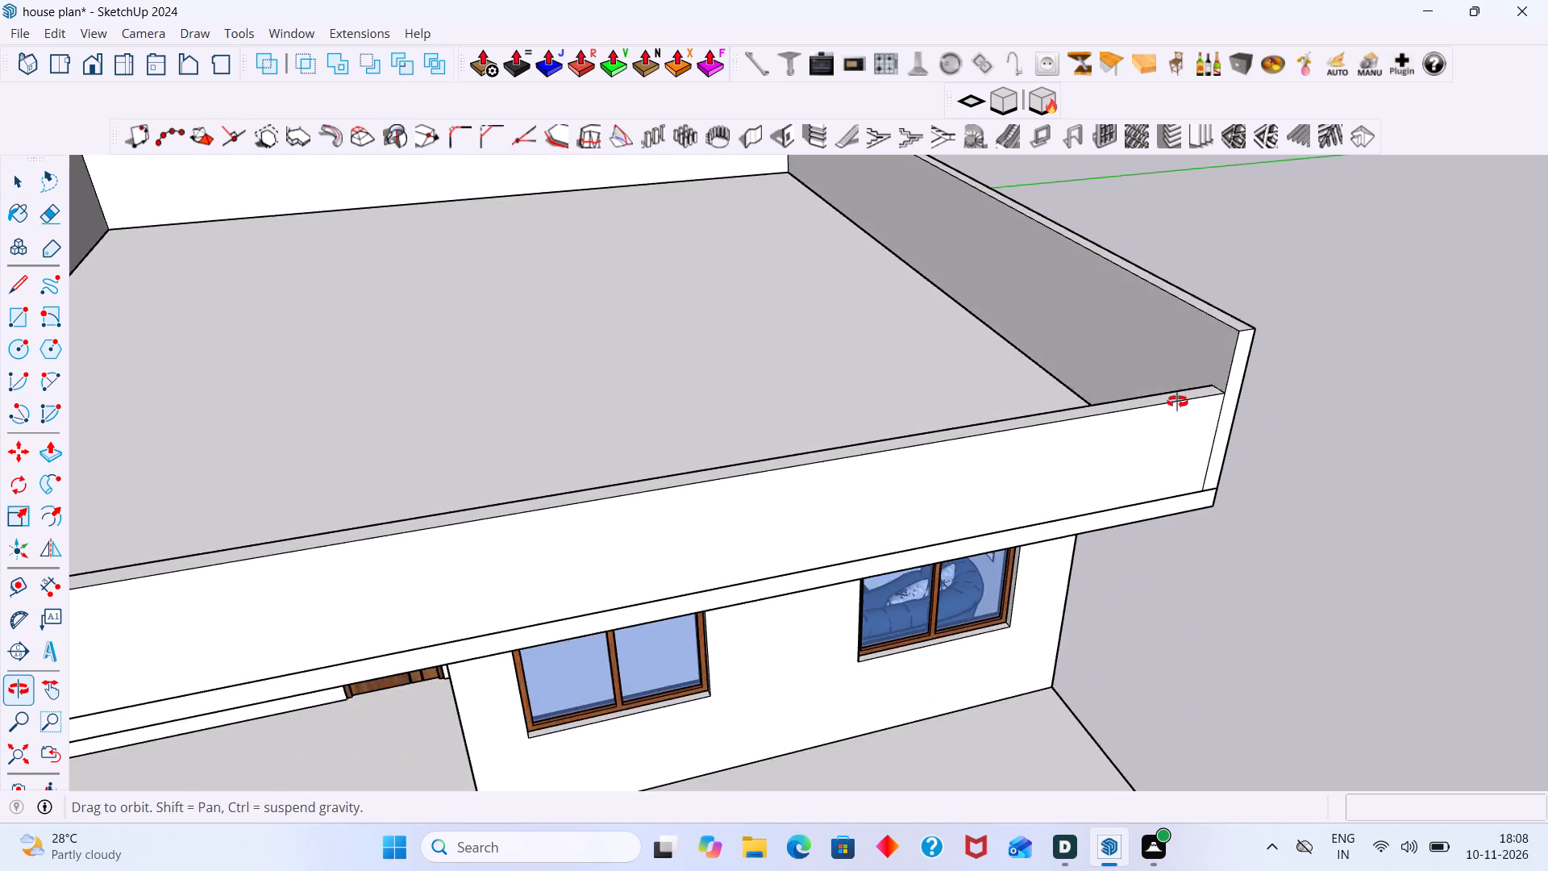
pyautogui.moveTo(1177, 402); pyautogui.dragTo(1134, 392, button='middle')
pyautogui.scroll(-8, 928, 381)
pyautogui.moveTo(526, 422); pyautogui.dragTo(404, 564, button='middle')
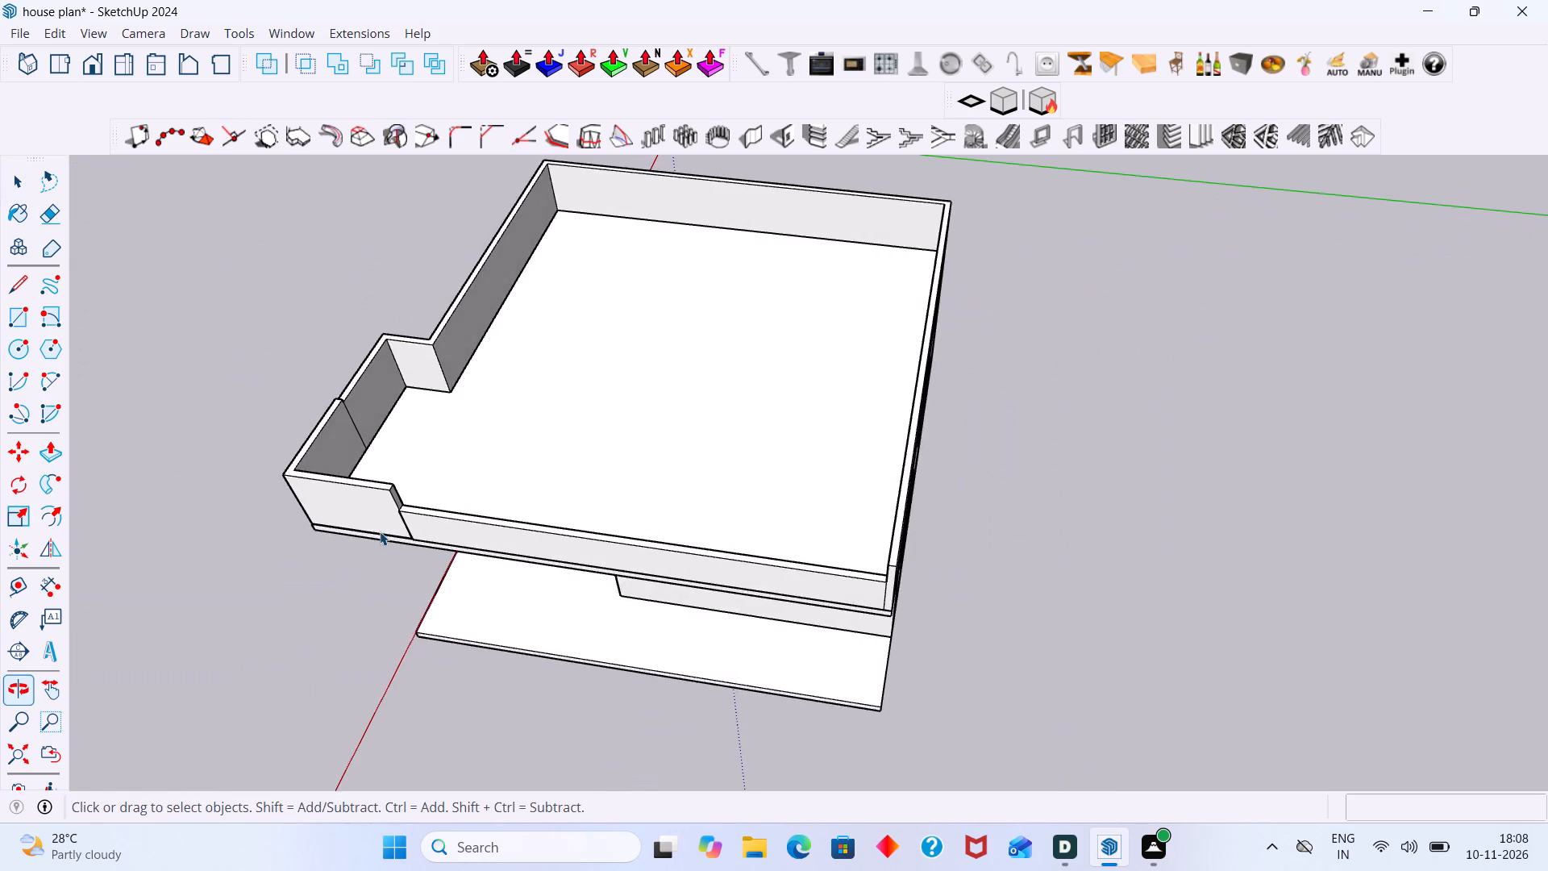
pyautogui.scroll(20, 380, 528)
pyautogui.scroll(5, 380, 528)
pyautogui.scroll(-1, 407, 503)
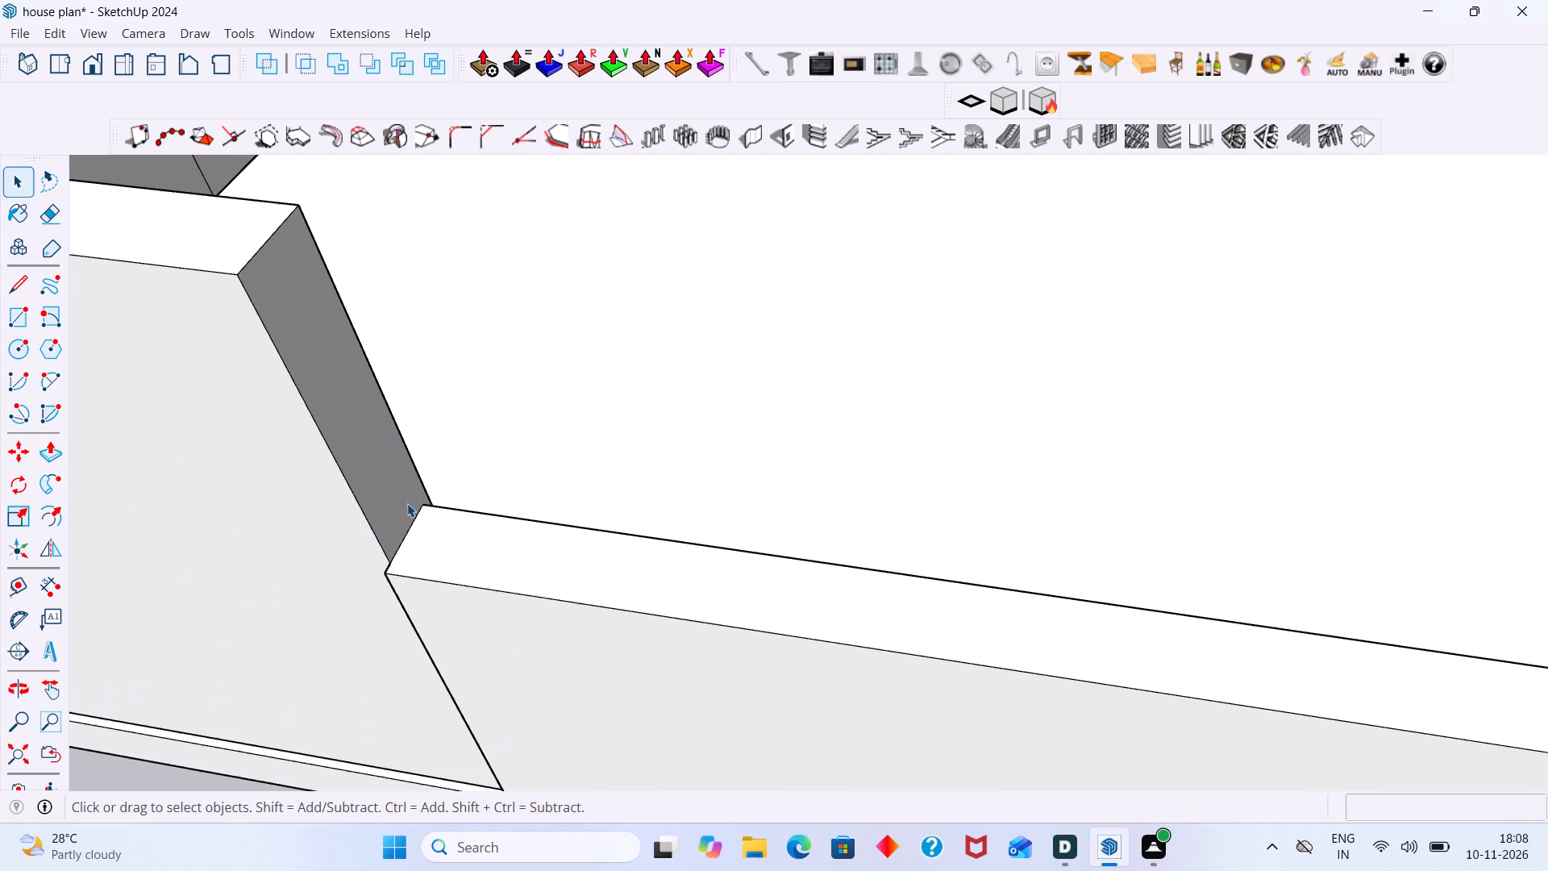
pyautogui.scroll(-4, 407, 503)
pyautogui.moveTo(424, 558); pyautogui.dragTo(678, 447, button='middle')
pyautogui.scroll(7, 818, 401)
pyautogui.scroll(-6, 885, 367)
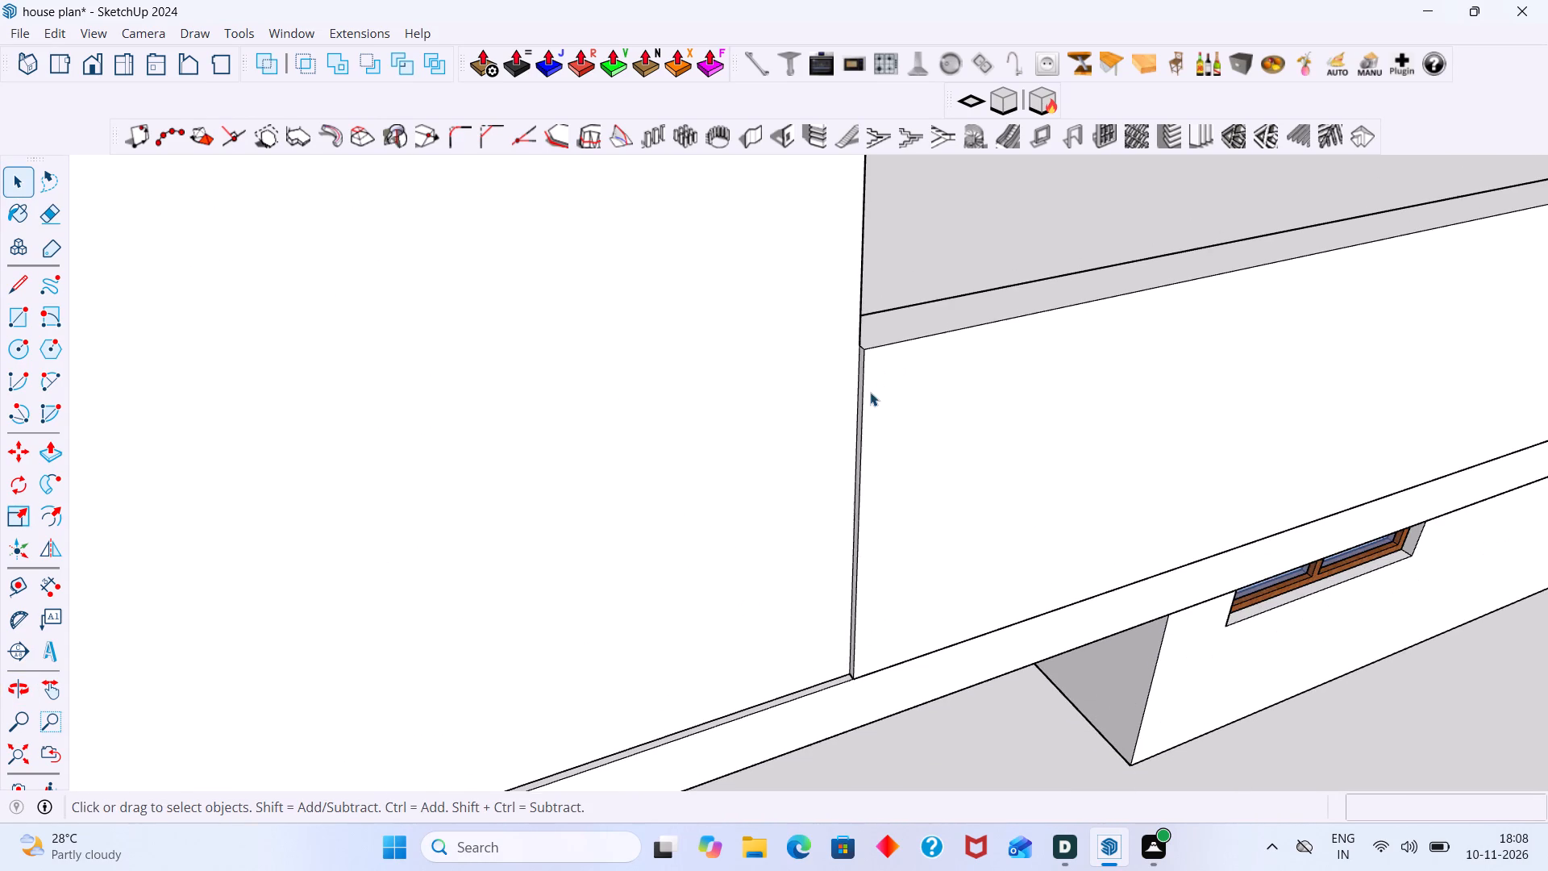
pyautogui.moveTo(868, 394); pyautogui.dragTo(860, 398, button='middle')
pyautogui.scroll(-10, 842, 404)
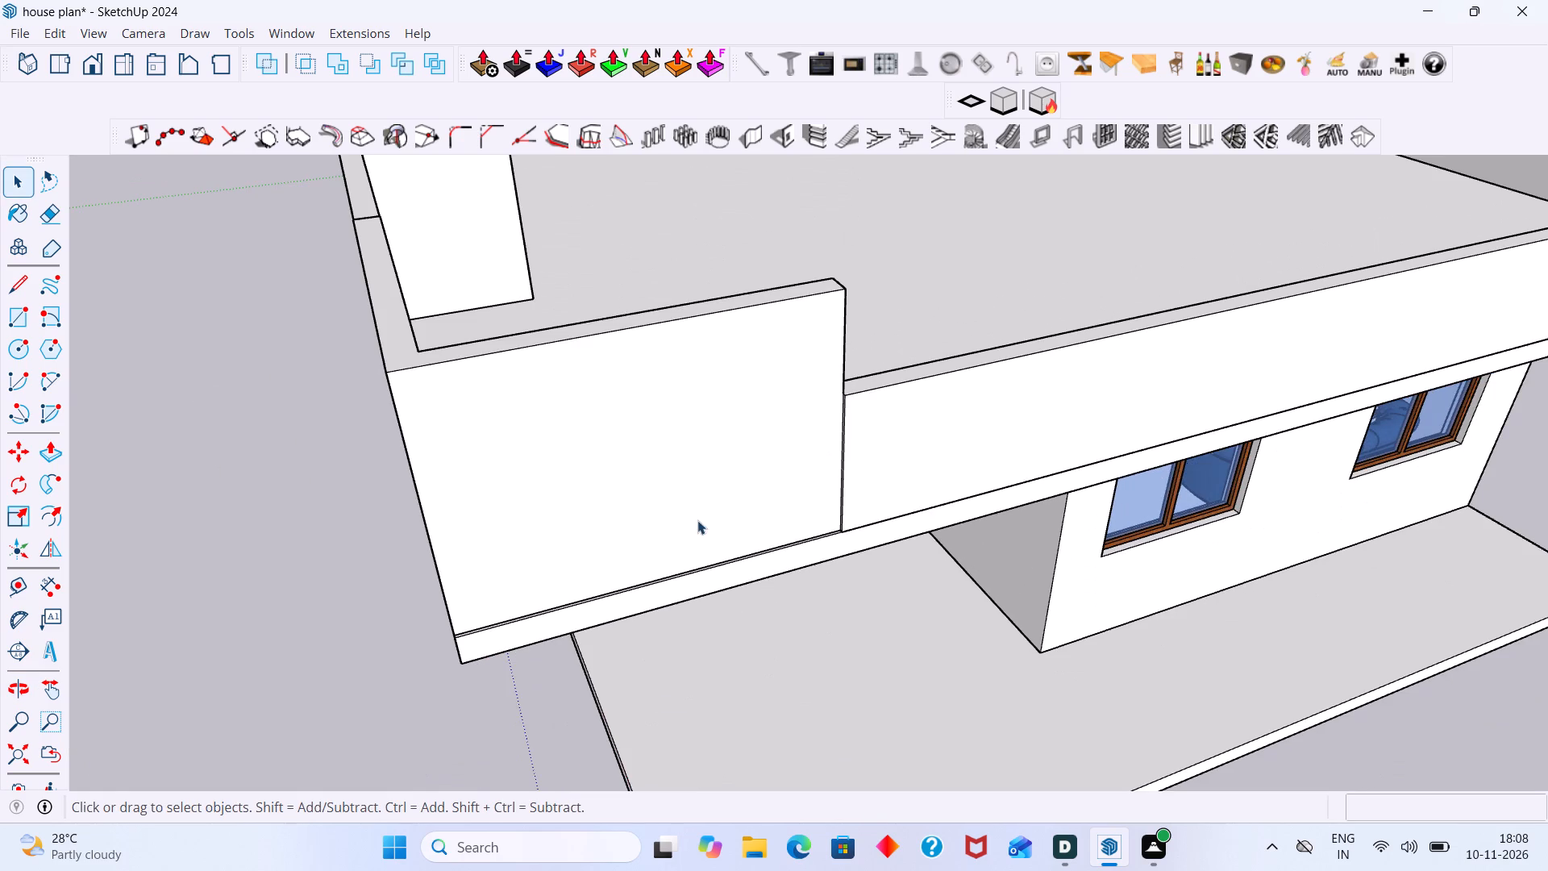
# Push/Pull the raised corner return's front face outward 11/16" to meet the roof slab's corner endpoint.
pyautogui.moveTo(579, 565); pyautogui.dragTo(768, 505, button='middle')
pyautogui.scroll(5, 815, 495)
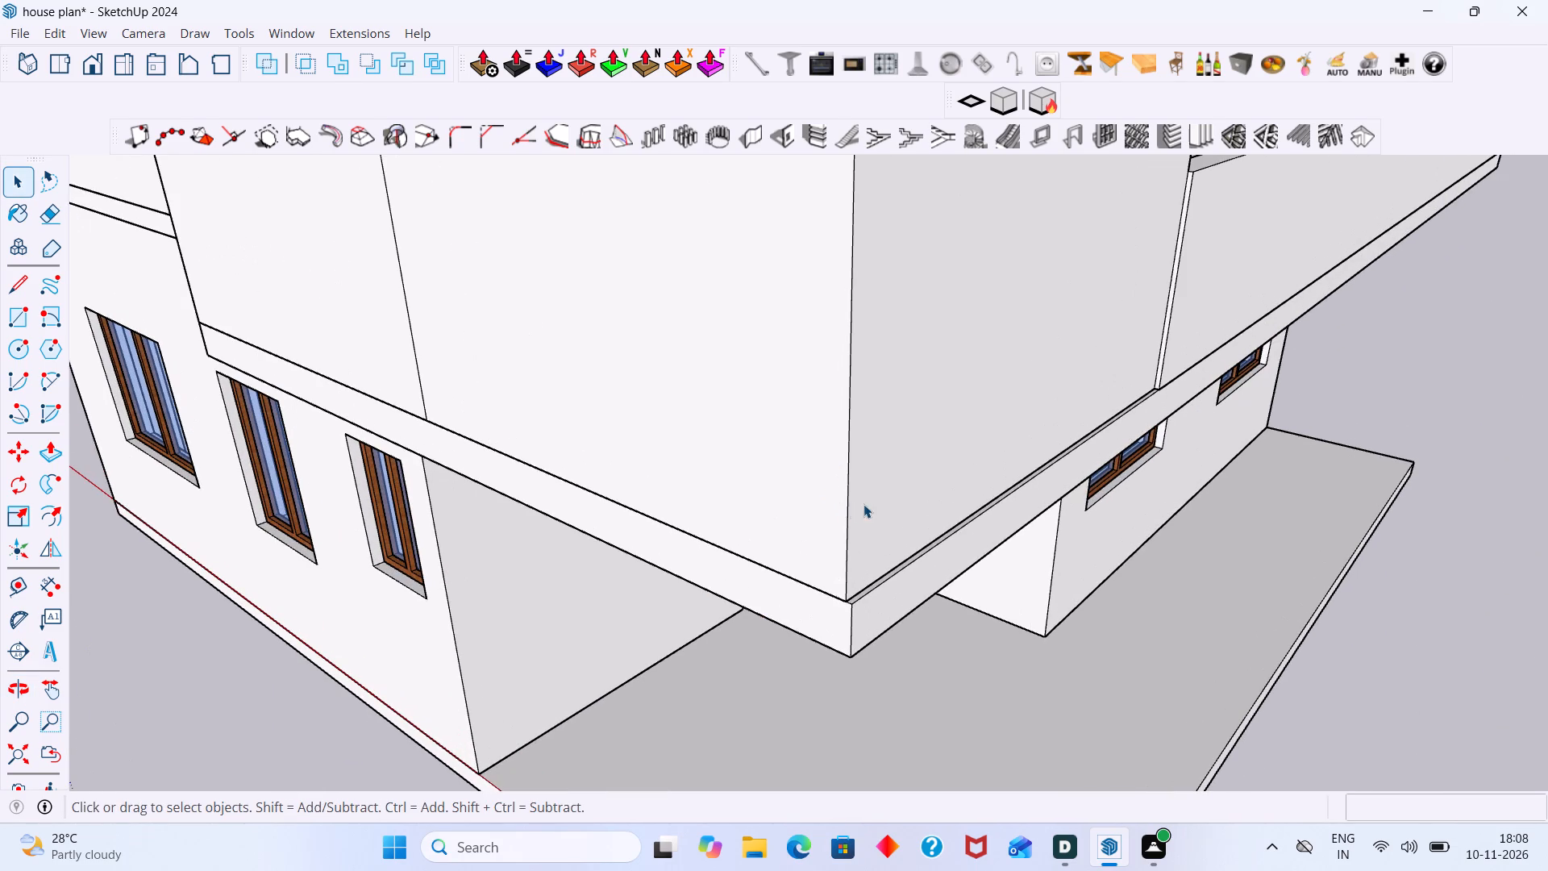
pyautogui.click(864, 503)
pyautogui.scroll(2, 880, 497)
pyautogui.doubleClick(884, 492)
pyautogui.click(877, 498)
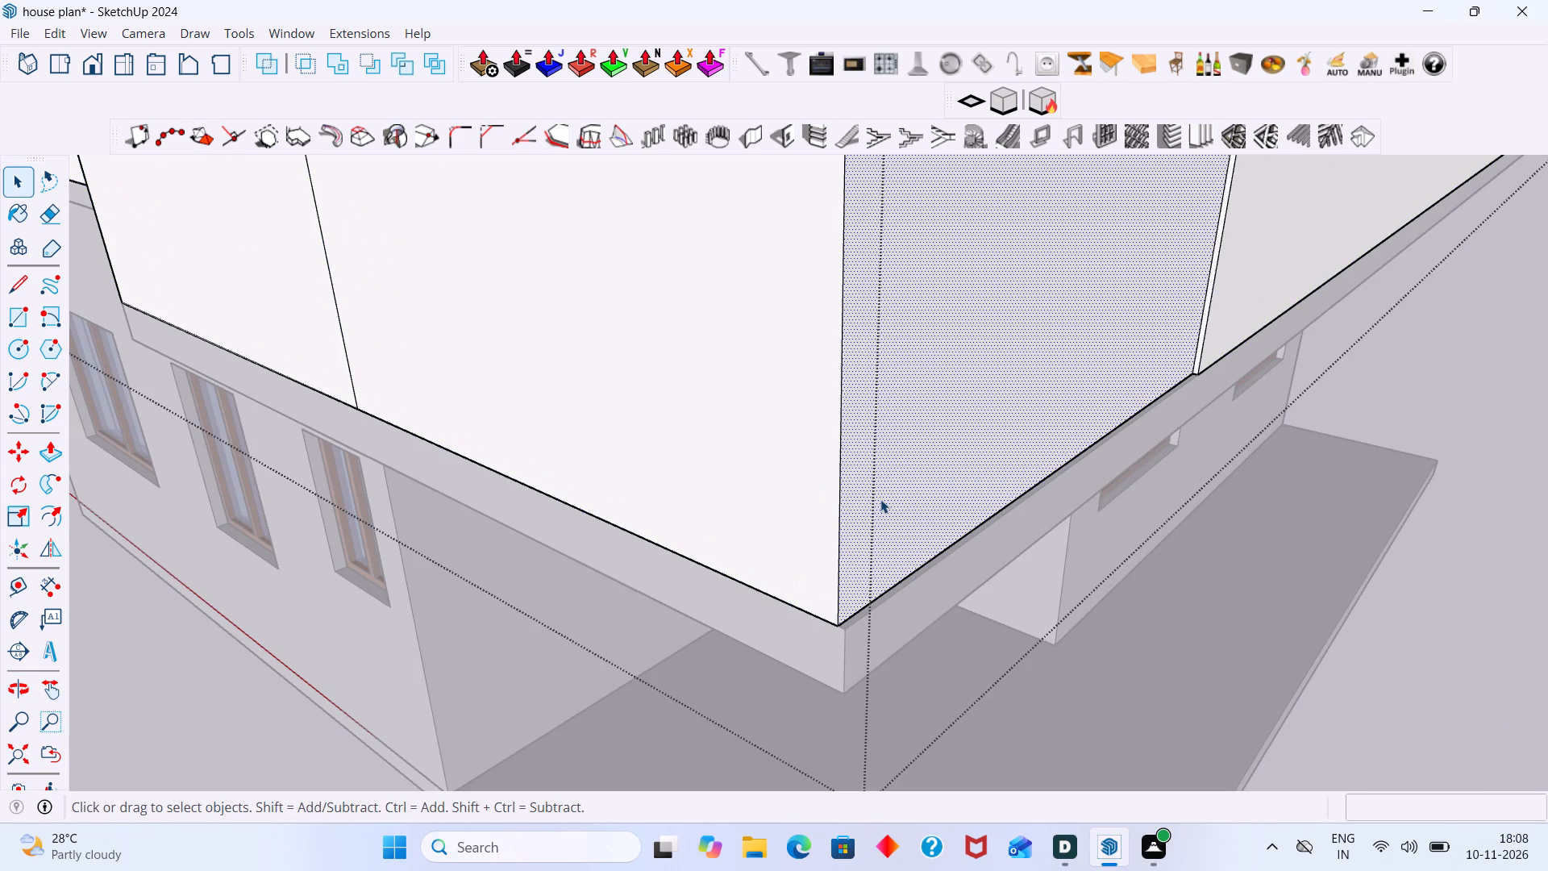
pyautogui.press('p')
pyautogui.click(881, 499)
pyautogui.moveTo(850, 622); pyautogui.dragTo(861, 557, button='middle')
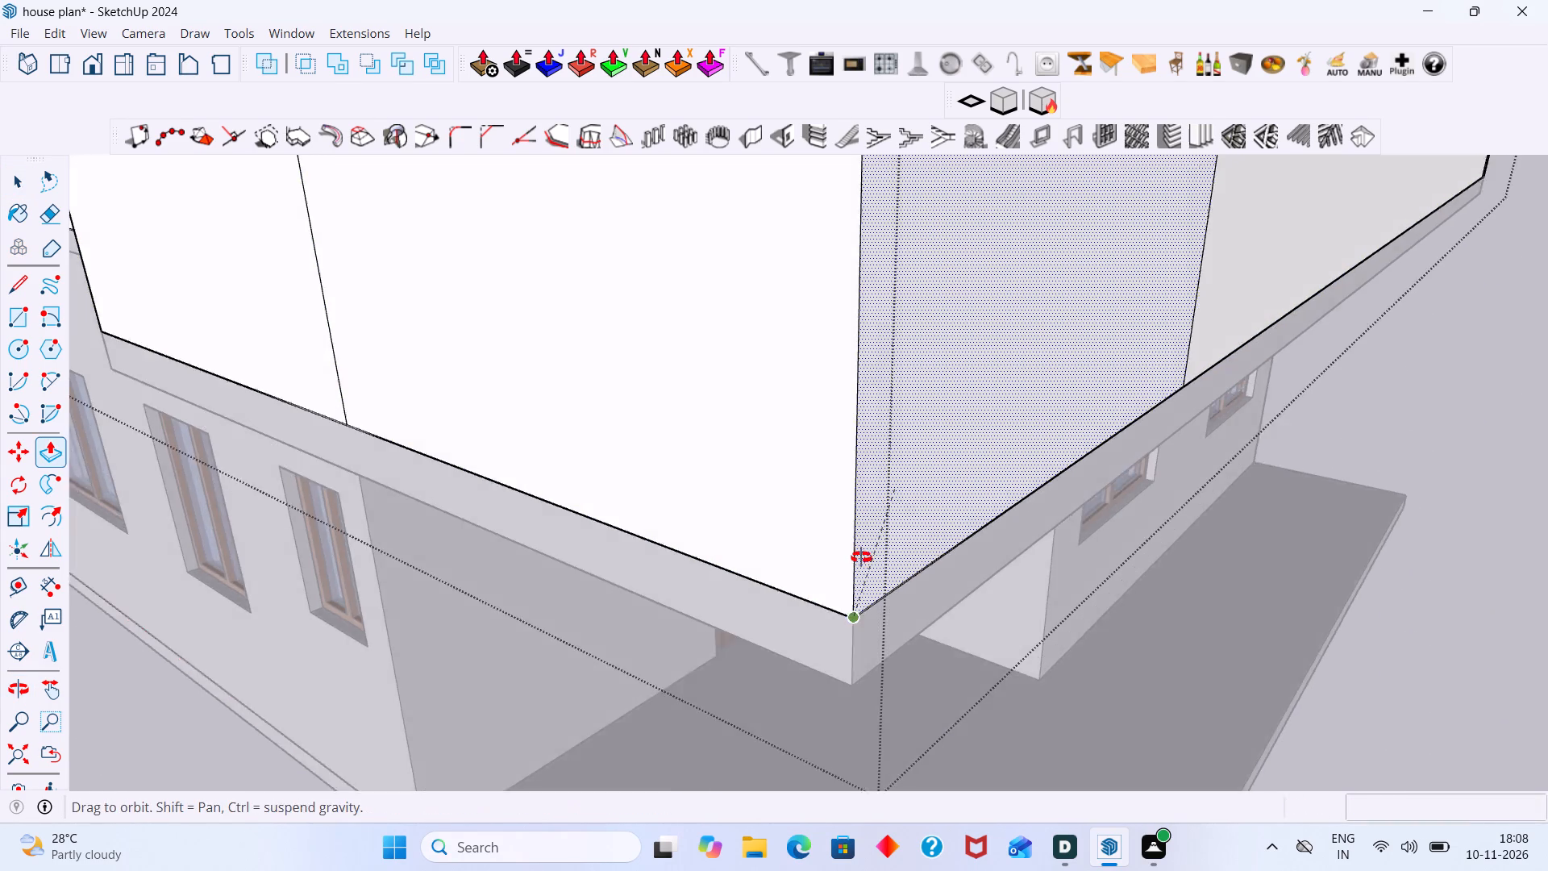
pyautogui.moveTo(861, 557); pyautogui.dragTo(862, 511, button='middle')
pyautogui.scroll(5, 851, 565)
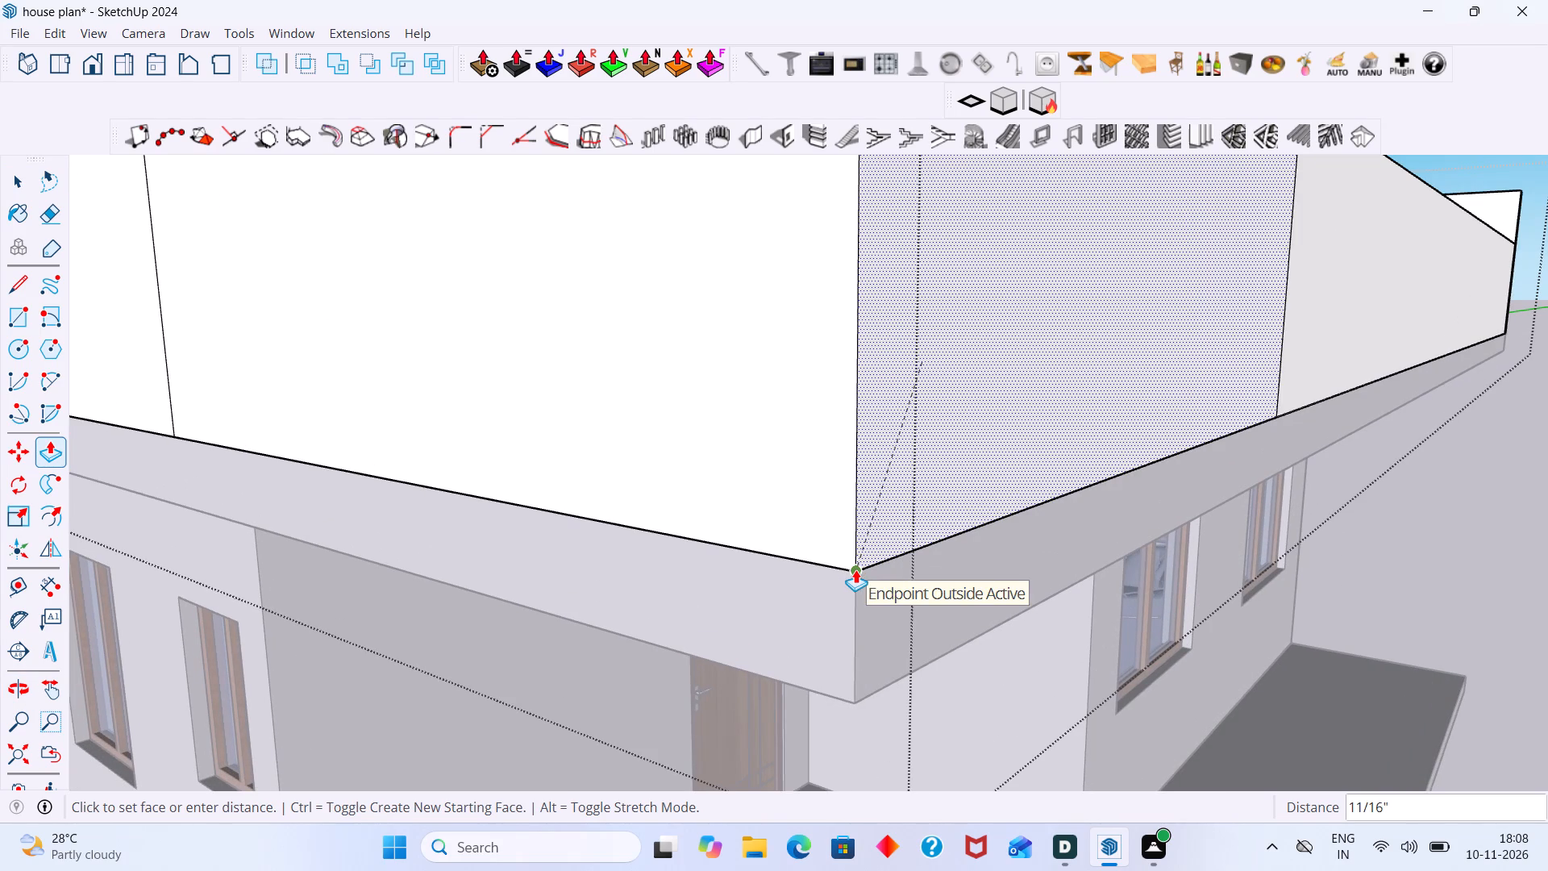
pyautogui.click(855, 569)
pyautogui.press('space')
pyautogui.scroll(-6, 974, 567)
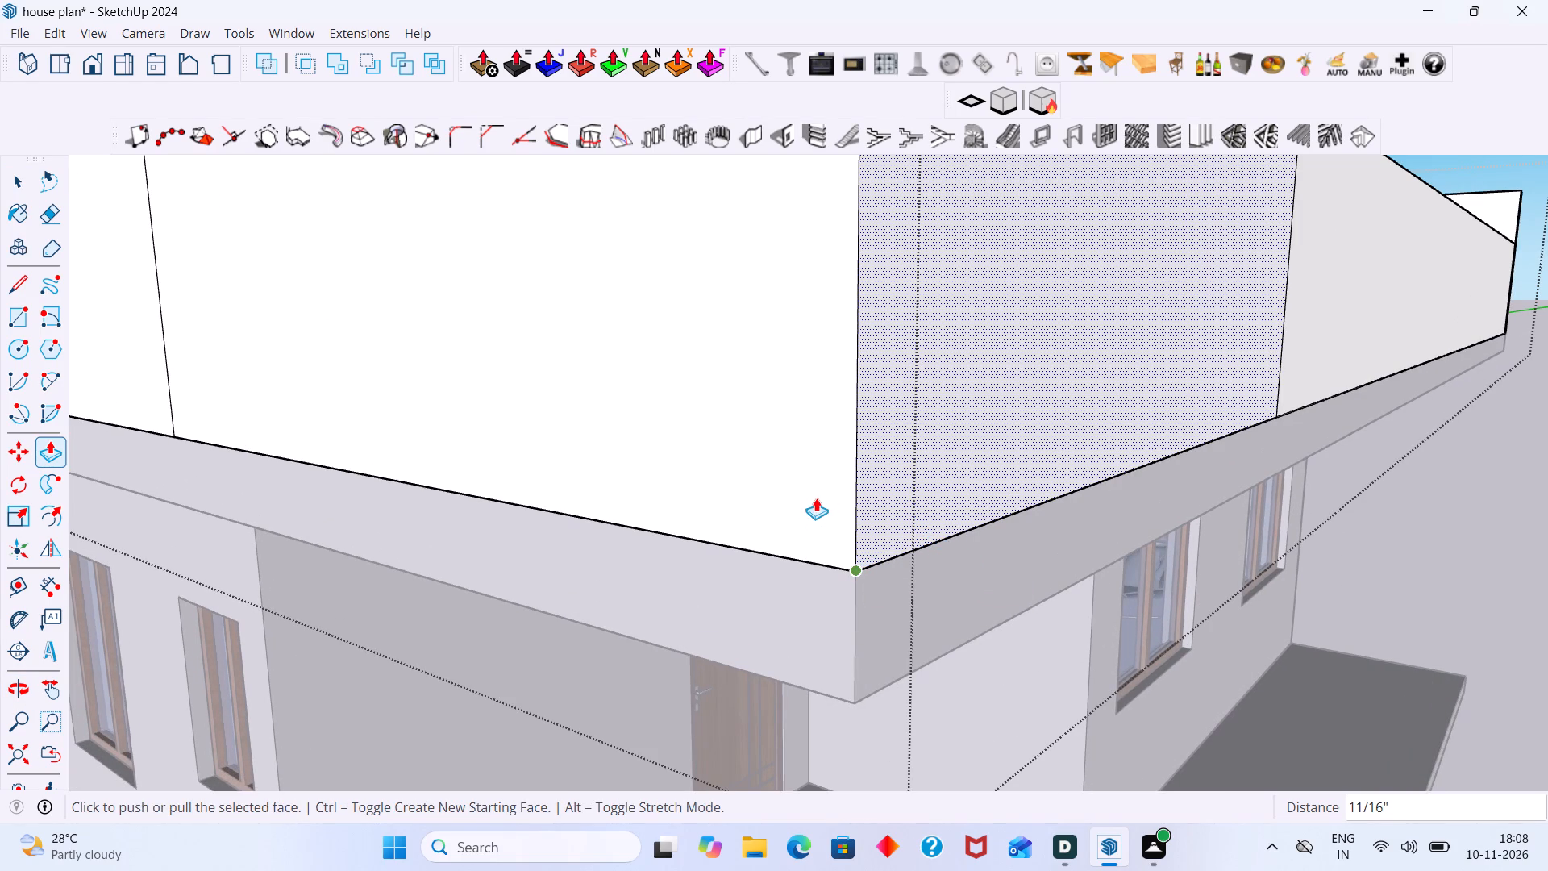
pyautogui.scroll(-20, 816, 498)
pyautogui.scroll(-9, 816, 498)
pyautogui.moveTo(769, 510); pyautogui.dragTo(680, 548, button='middle')
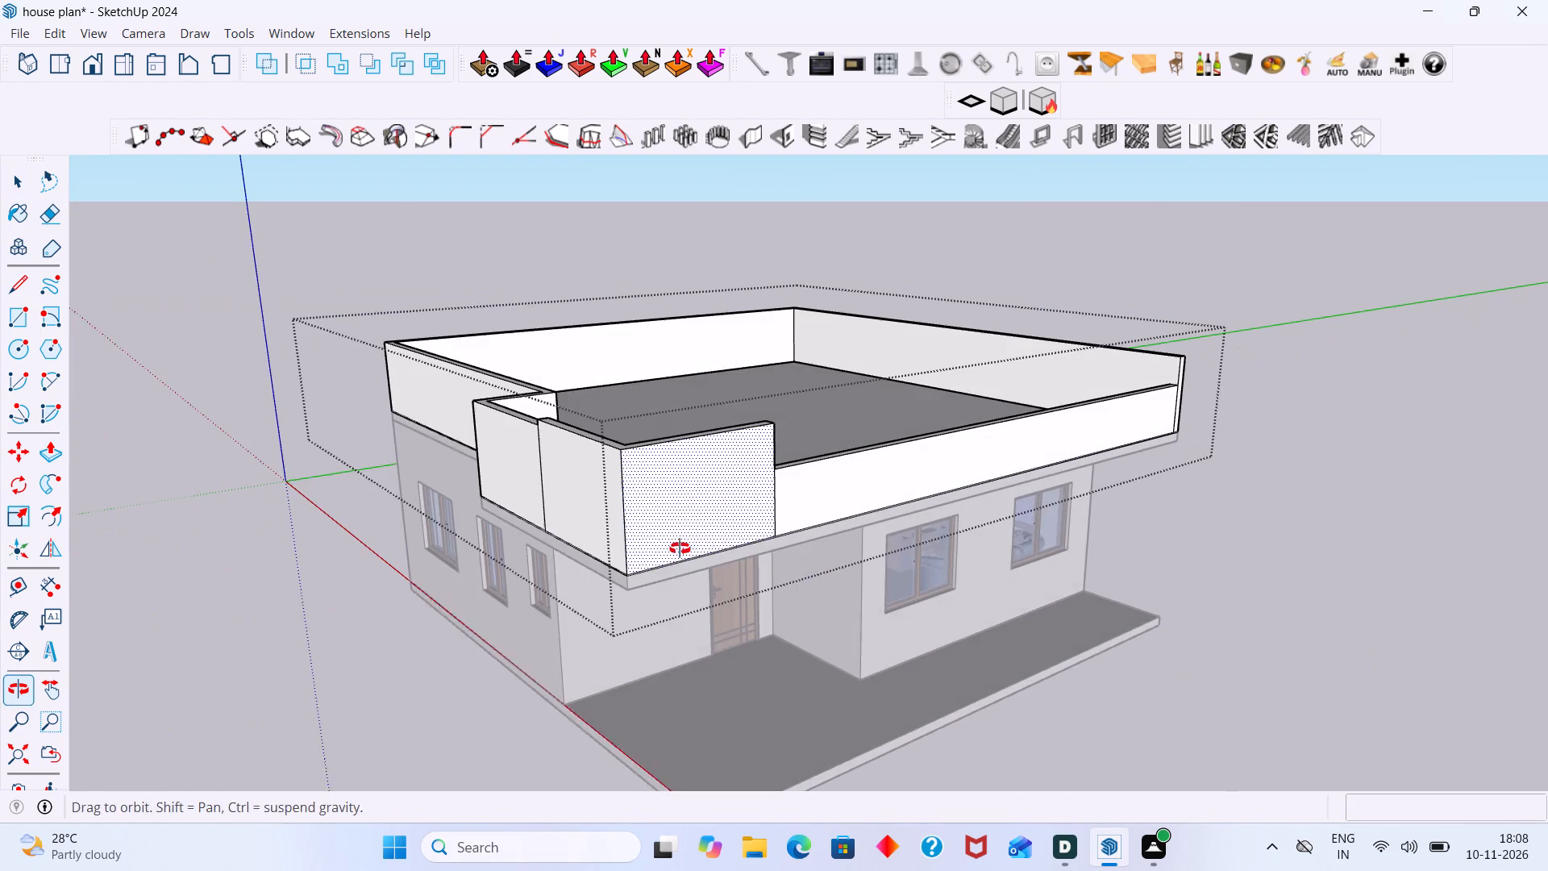
pyautogui.moveTo(680, 548); pyautogui.dragTo(675, 546, button='middle')
pyautogui.press('space')
pyautogui.click(1273, 277)
# Erase the vertical seam edge on the front face where the lowered front parapet meets the far side parapet's end.
pyautogui.moveTo(1130, 427); pyautogui.dragTo(964, 451, button='middle')
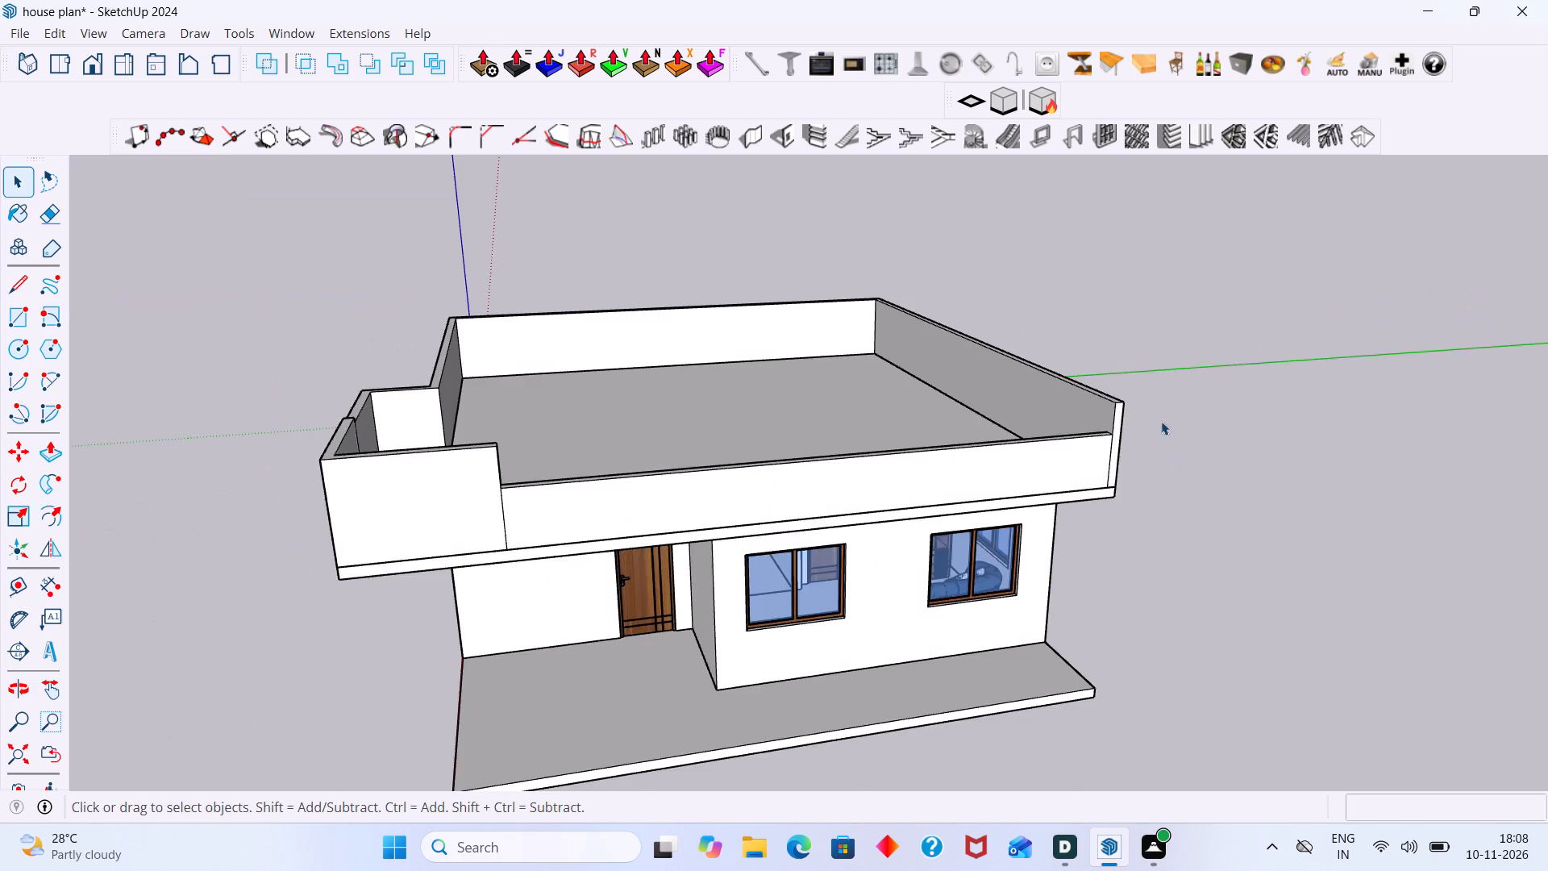
pyautogui.scroll(20, 1164, 421)
pyautogui.scroll(1, 1164, 421)
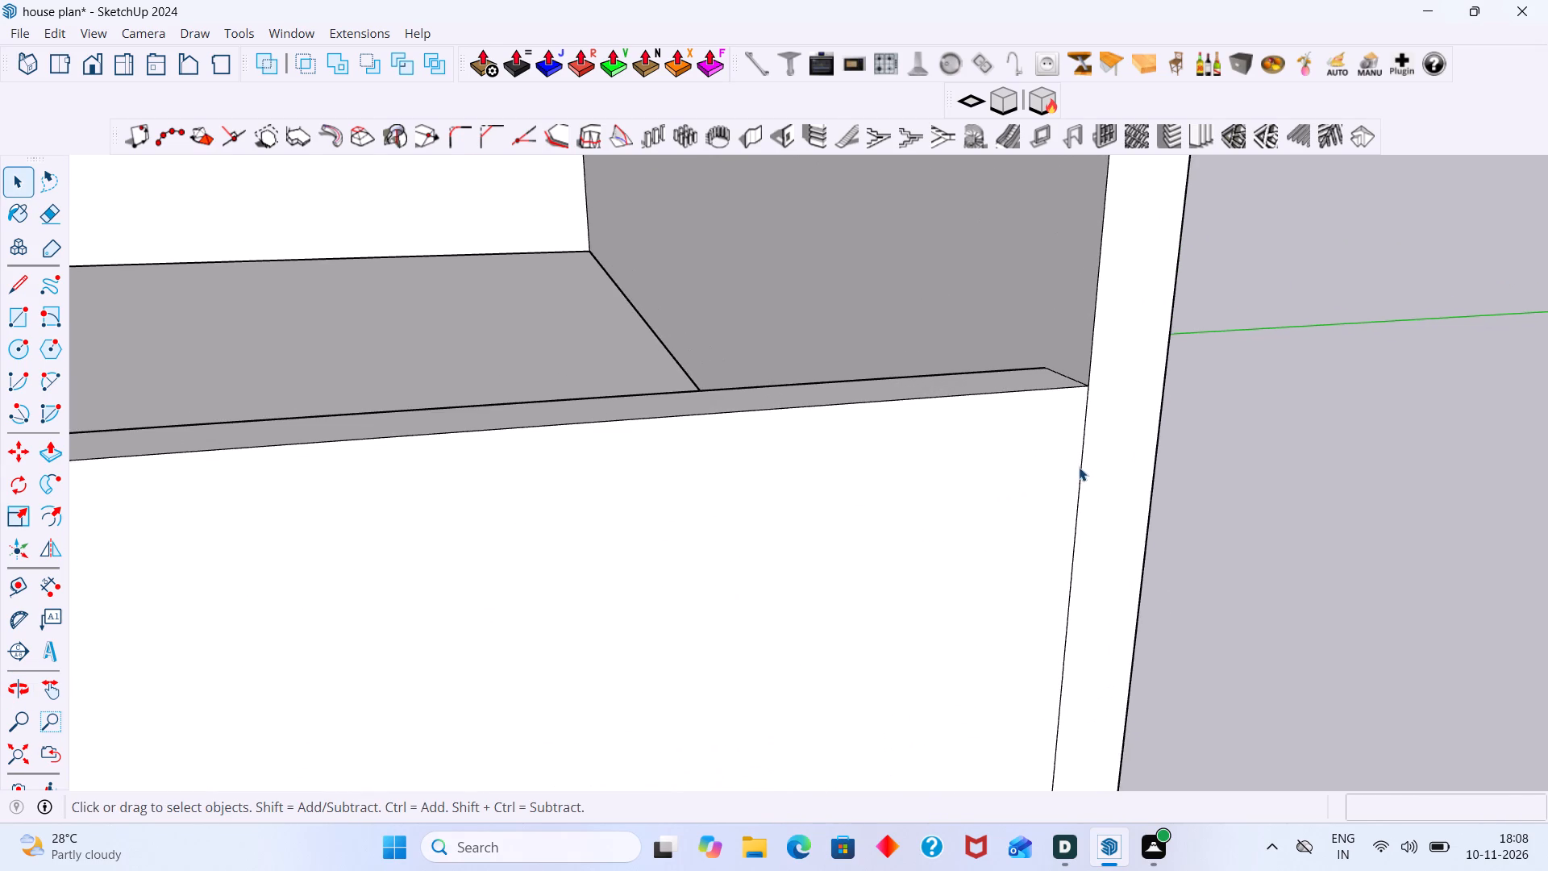
pyautogui.click(1079, 467)
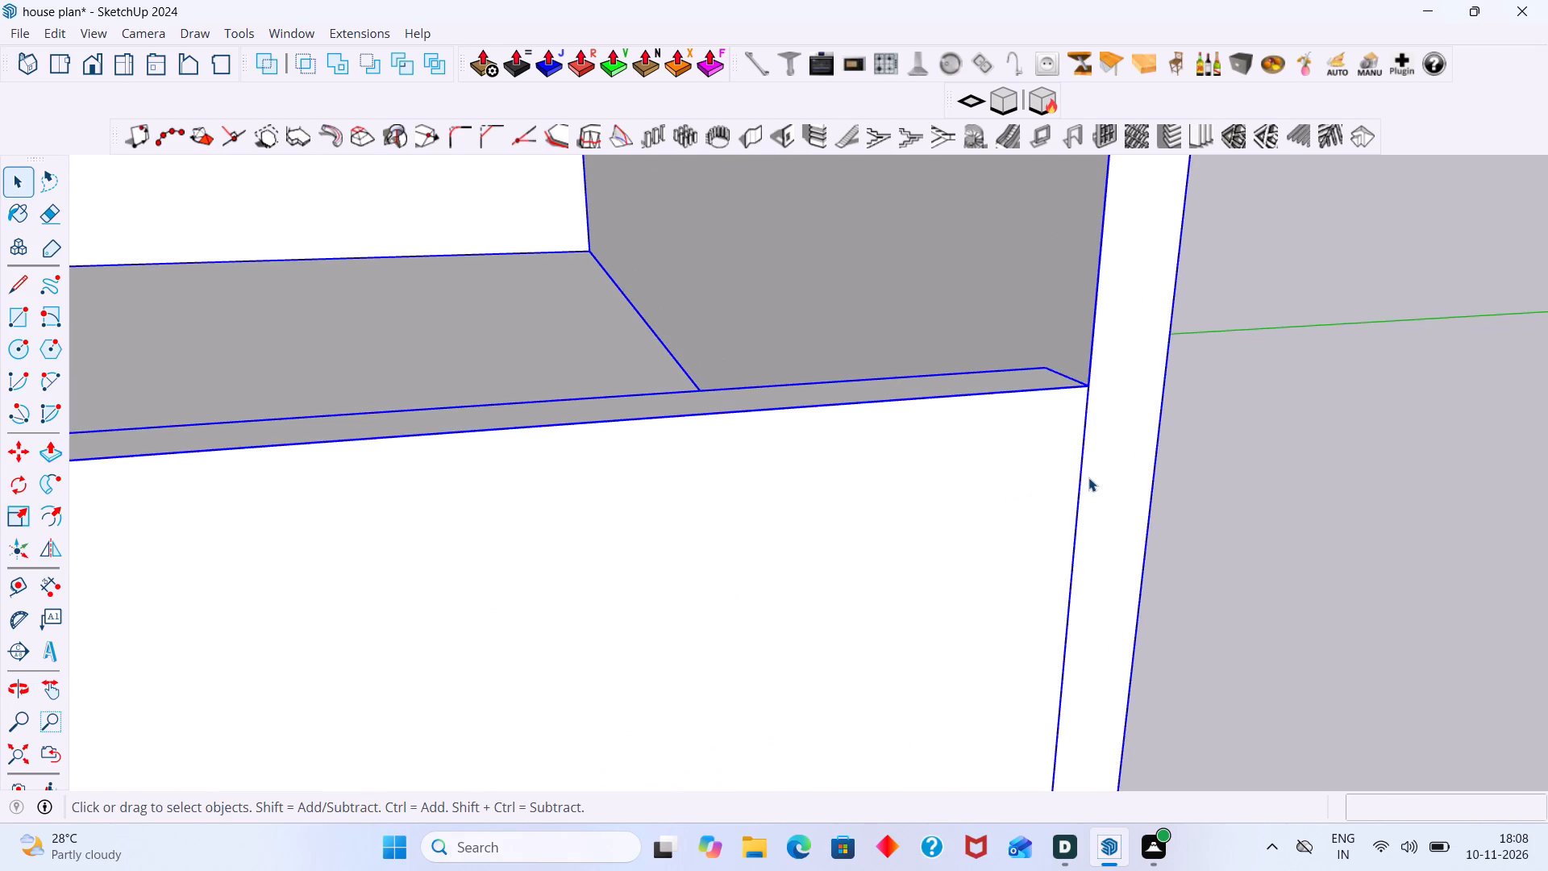
pyautogui.click(1087, 481)
pyautogui.click(1085, 490)
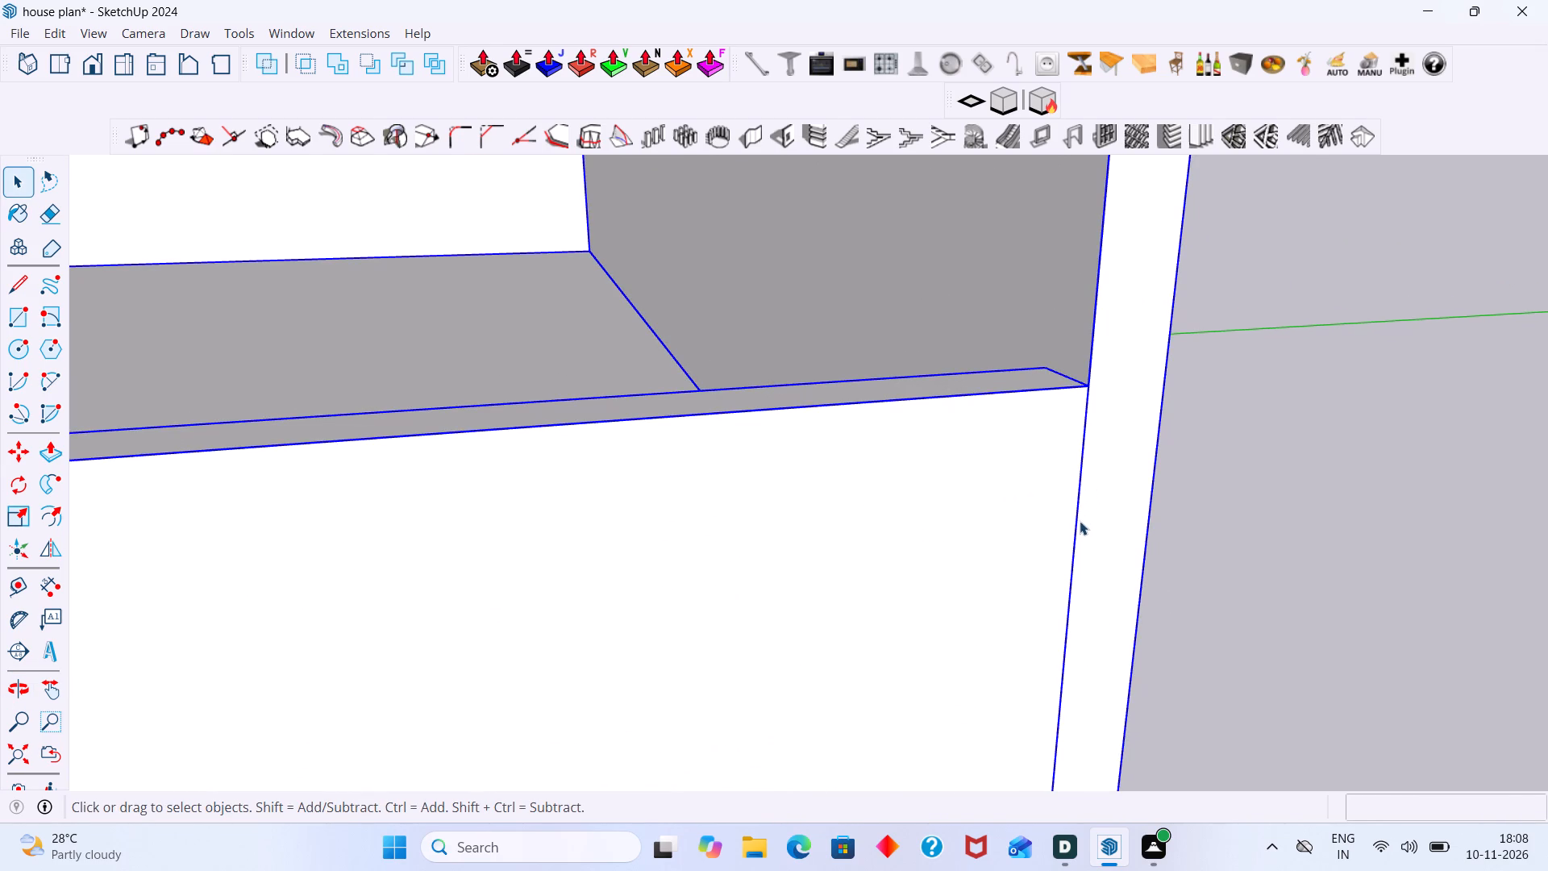
pyautogui.tripleClick(1073, 526)
pyautogui.doubleClick(1073, 529)
pyautogui.doubleClick(1079, 536)
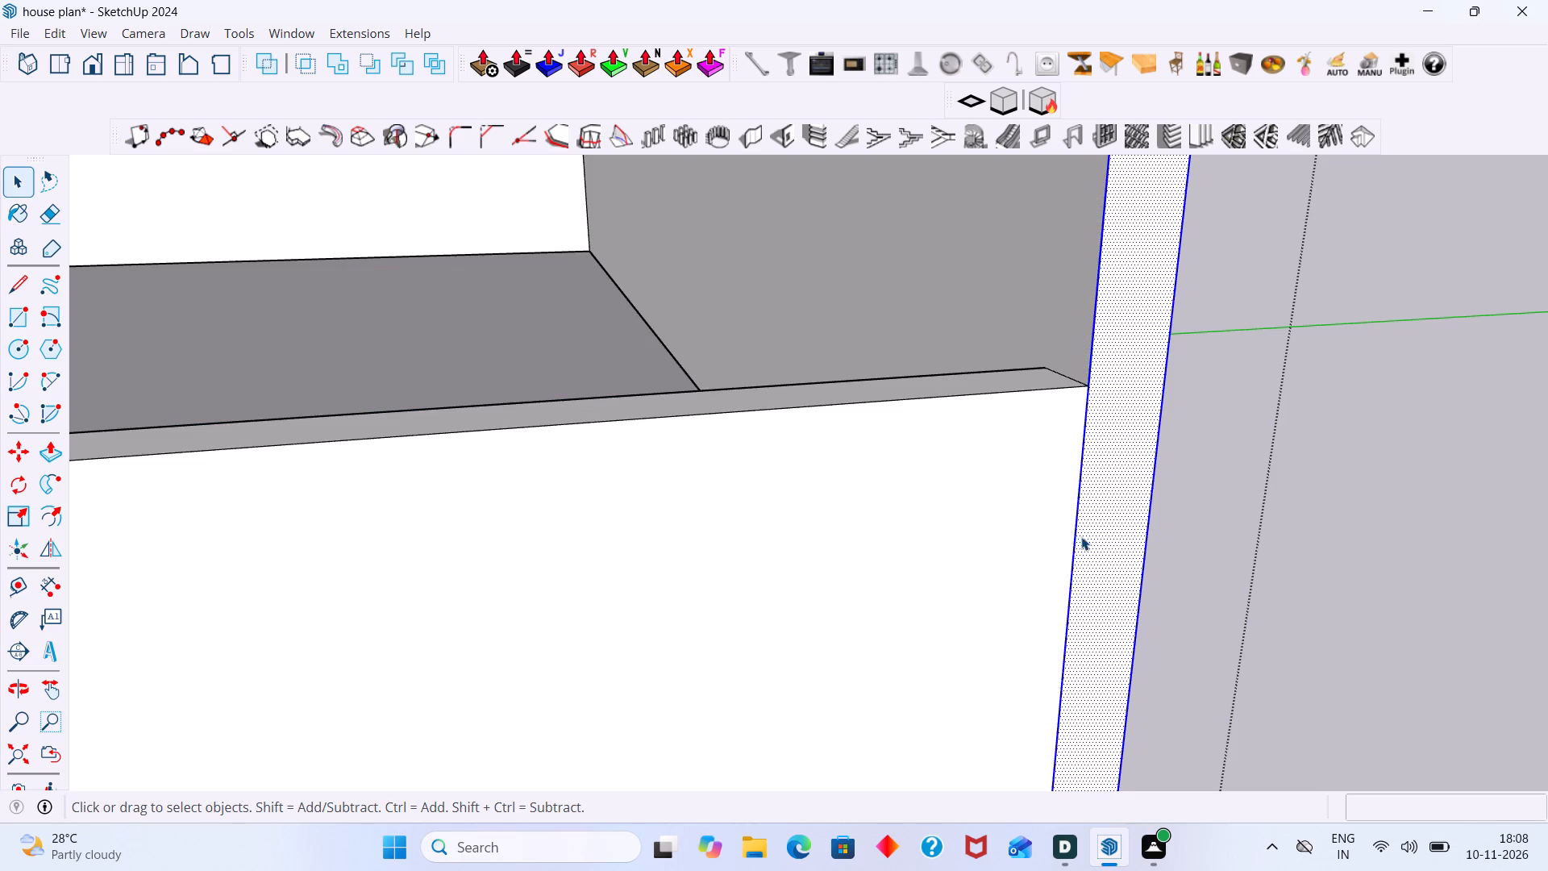
pyautogui.click(1075, 543)
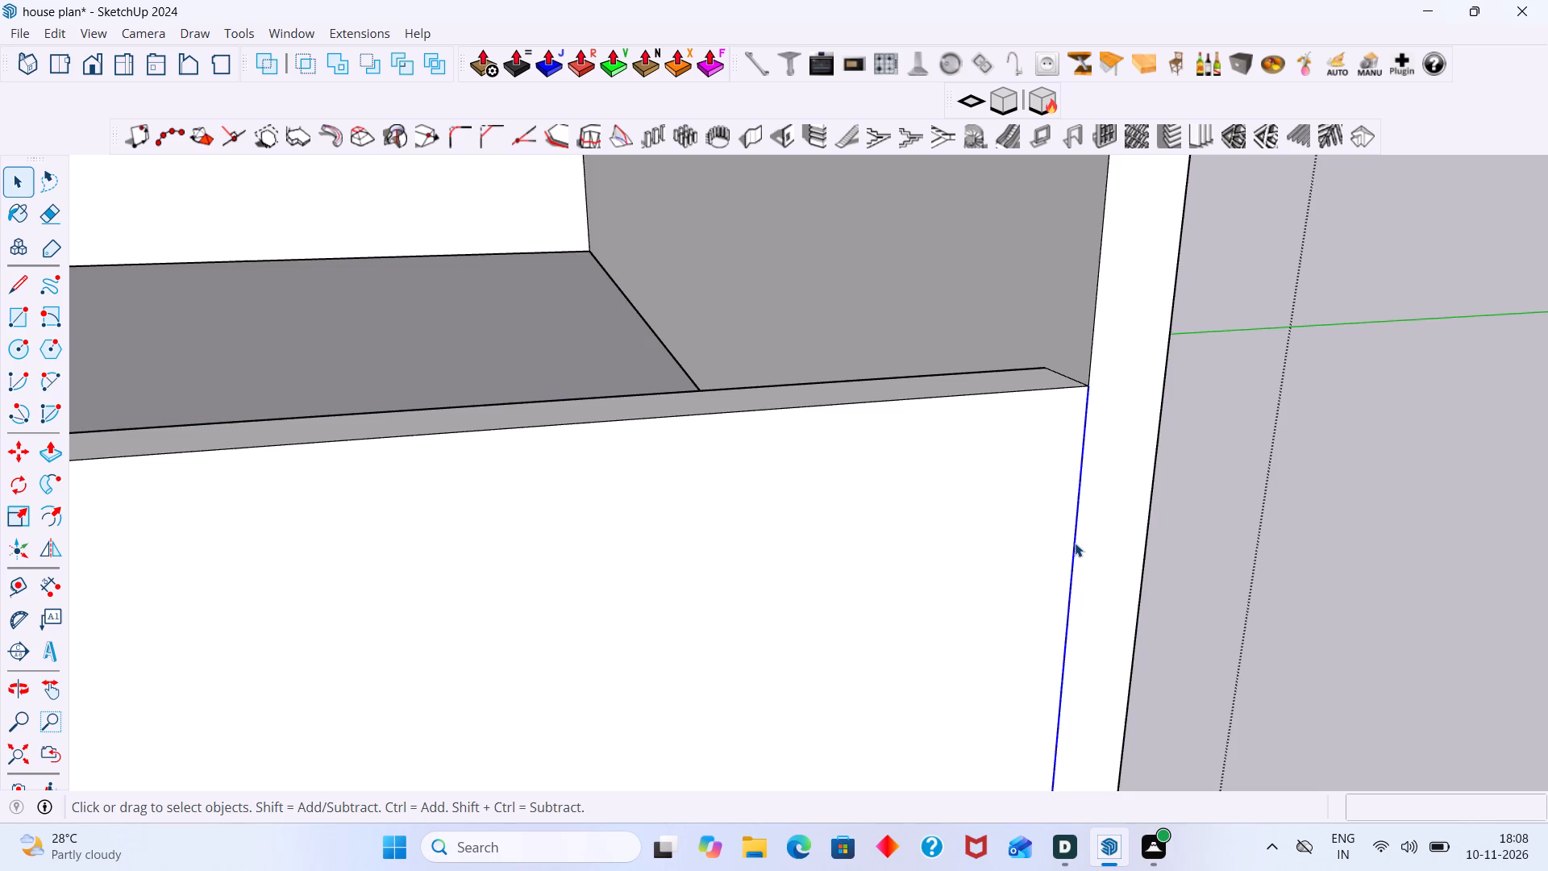
pyautogui.press('Delete')
pyautogui.scroll(-9, 1087, 465)
pyautogui.click(1244, 390)
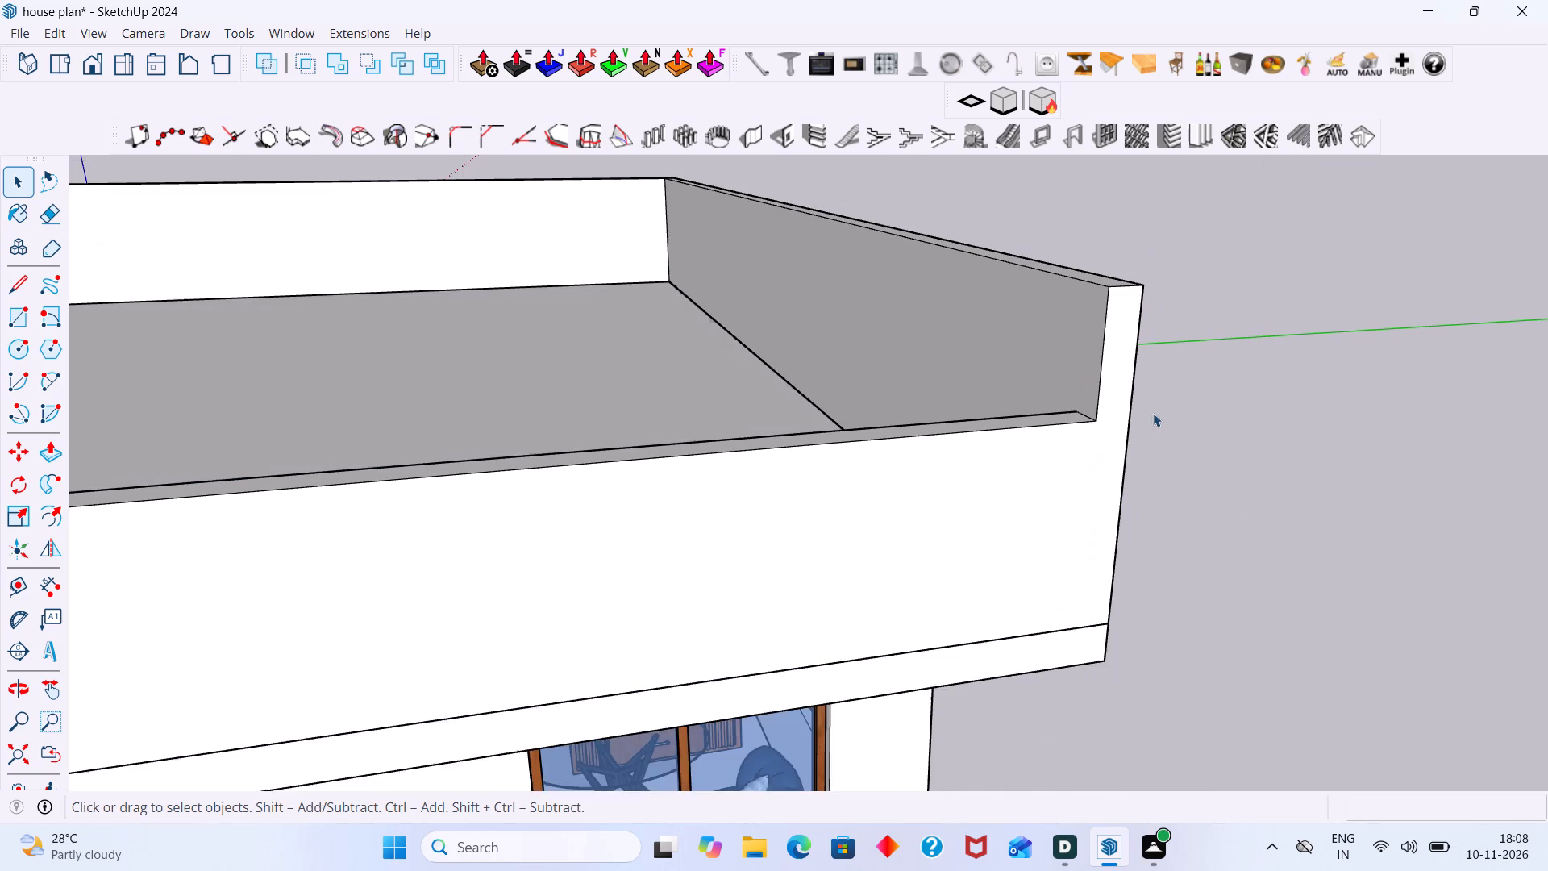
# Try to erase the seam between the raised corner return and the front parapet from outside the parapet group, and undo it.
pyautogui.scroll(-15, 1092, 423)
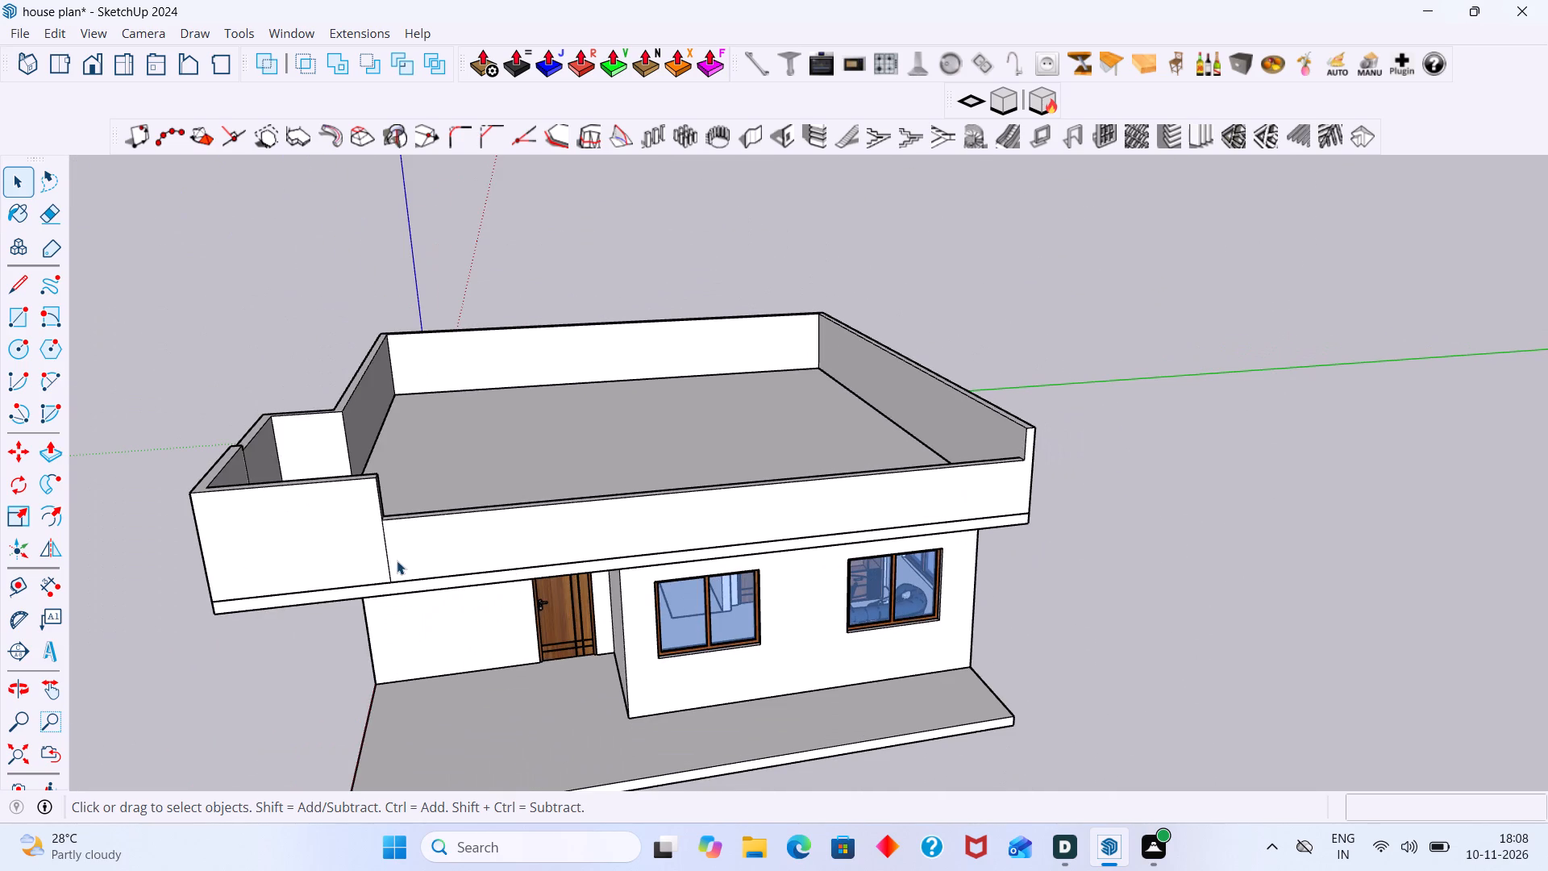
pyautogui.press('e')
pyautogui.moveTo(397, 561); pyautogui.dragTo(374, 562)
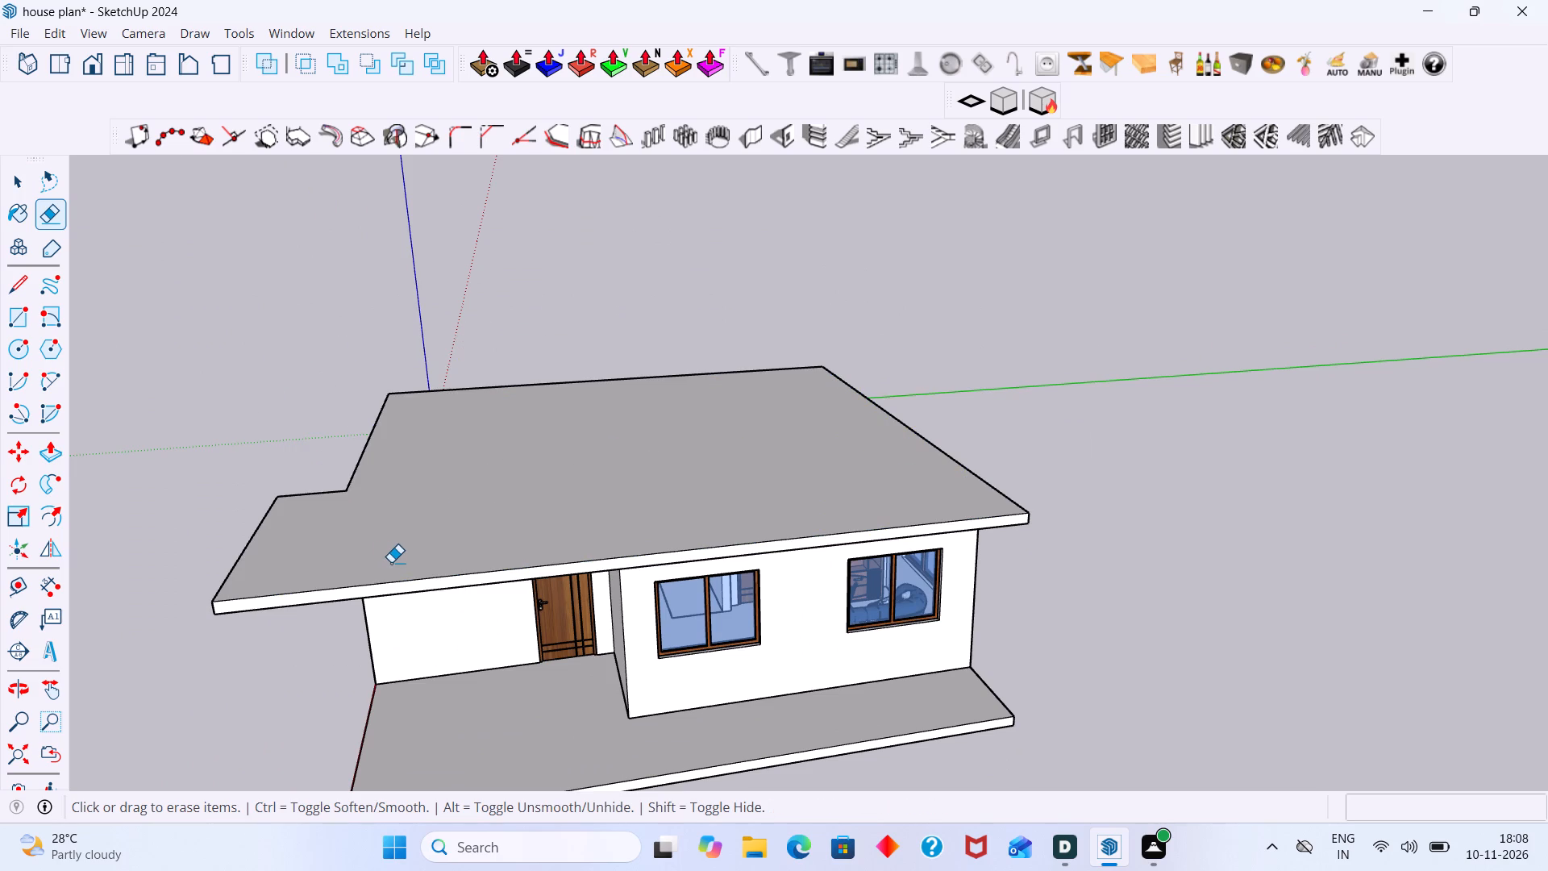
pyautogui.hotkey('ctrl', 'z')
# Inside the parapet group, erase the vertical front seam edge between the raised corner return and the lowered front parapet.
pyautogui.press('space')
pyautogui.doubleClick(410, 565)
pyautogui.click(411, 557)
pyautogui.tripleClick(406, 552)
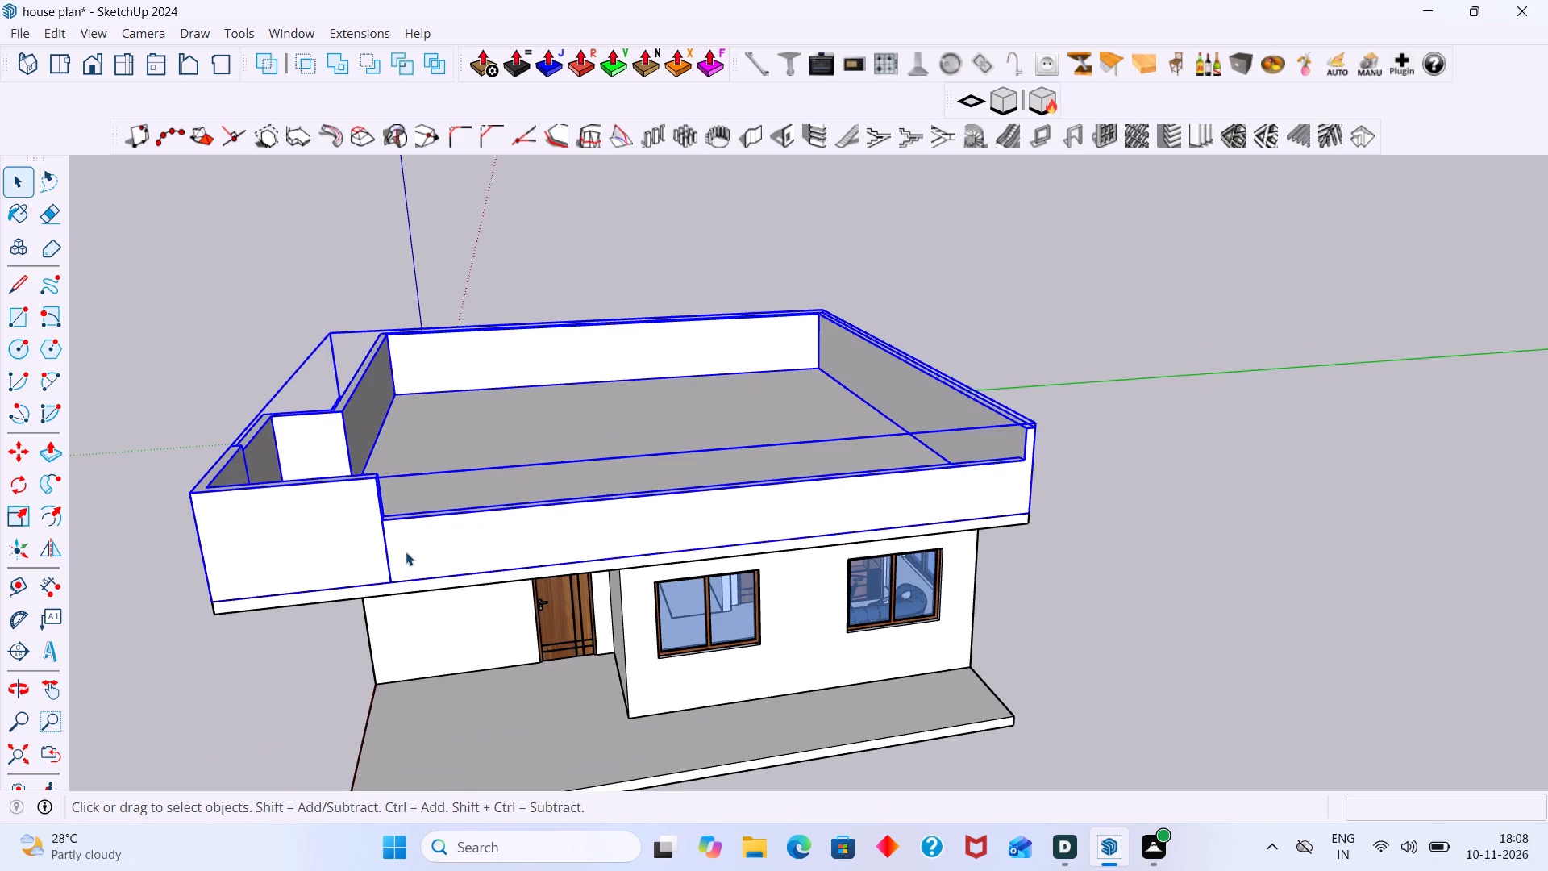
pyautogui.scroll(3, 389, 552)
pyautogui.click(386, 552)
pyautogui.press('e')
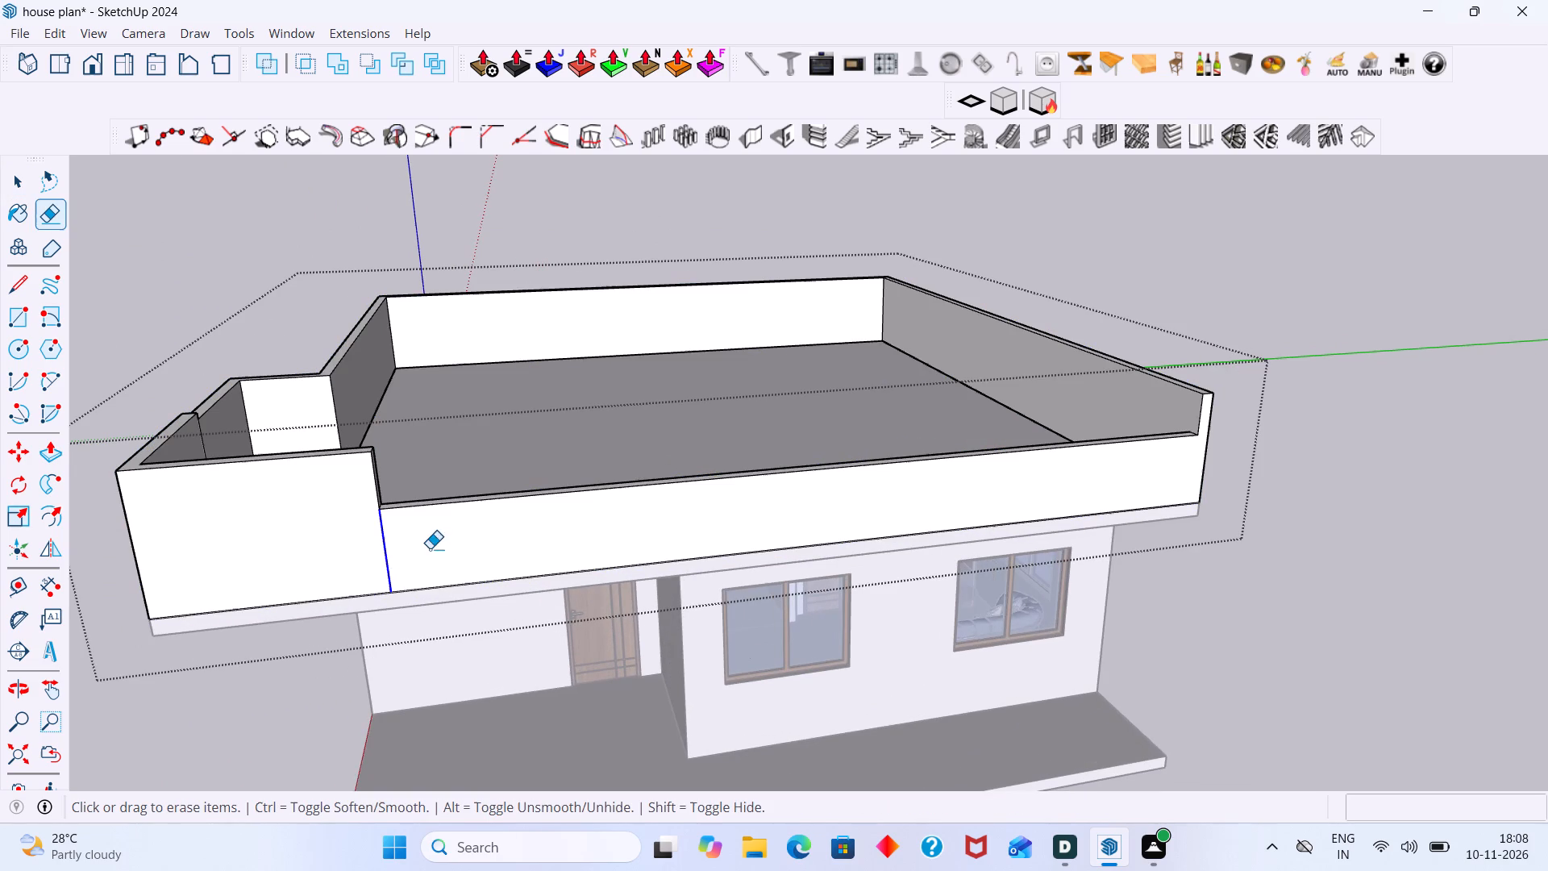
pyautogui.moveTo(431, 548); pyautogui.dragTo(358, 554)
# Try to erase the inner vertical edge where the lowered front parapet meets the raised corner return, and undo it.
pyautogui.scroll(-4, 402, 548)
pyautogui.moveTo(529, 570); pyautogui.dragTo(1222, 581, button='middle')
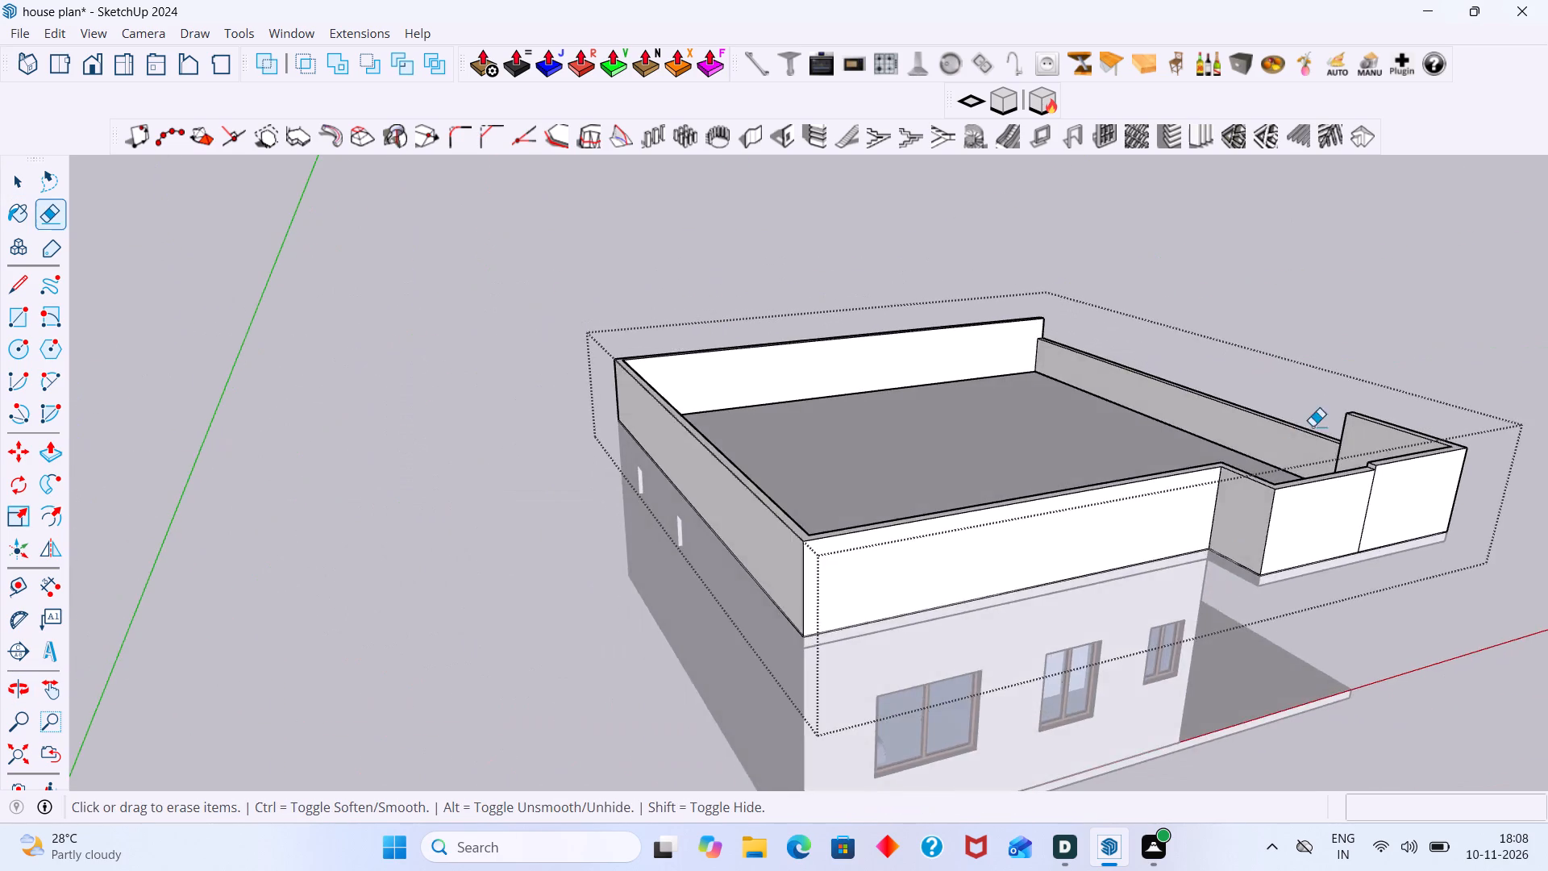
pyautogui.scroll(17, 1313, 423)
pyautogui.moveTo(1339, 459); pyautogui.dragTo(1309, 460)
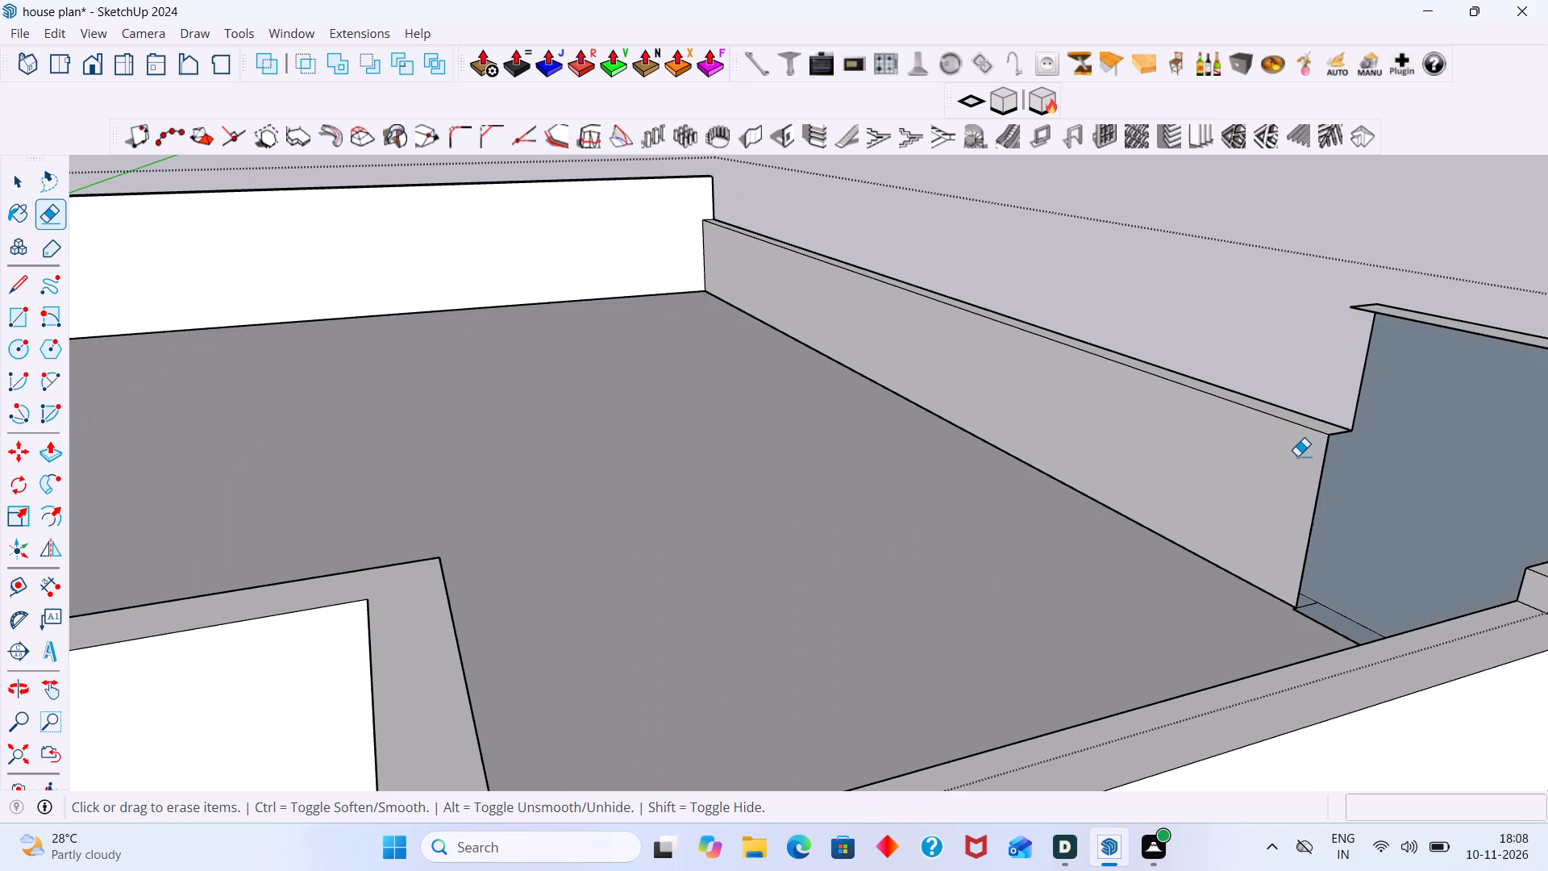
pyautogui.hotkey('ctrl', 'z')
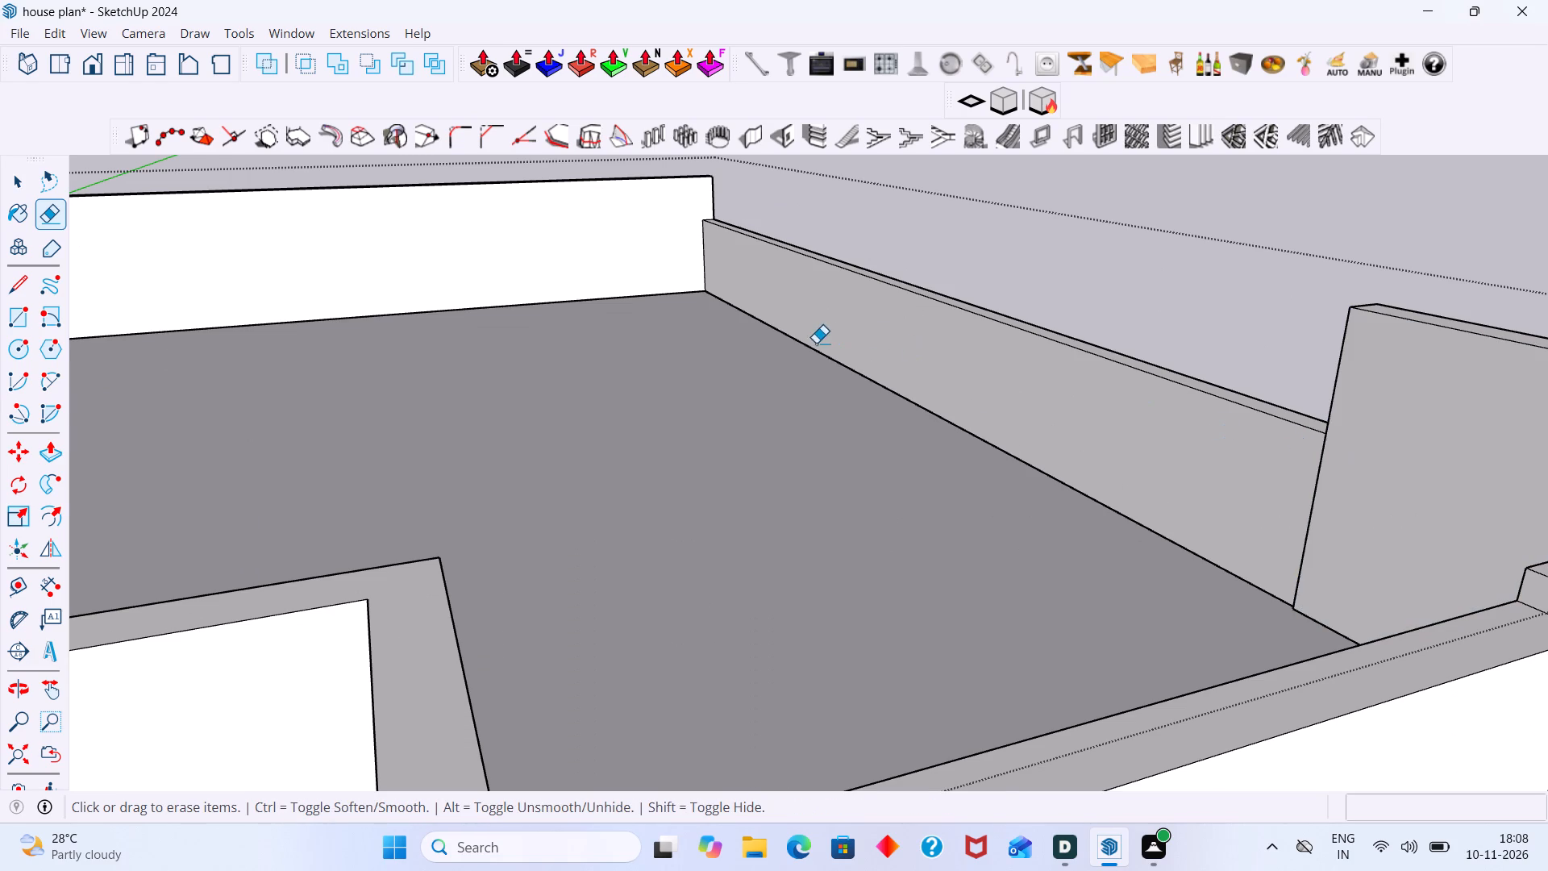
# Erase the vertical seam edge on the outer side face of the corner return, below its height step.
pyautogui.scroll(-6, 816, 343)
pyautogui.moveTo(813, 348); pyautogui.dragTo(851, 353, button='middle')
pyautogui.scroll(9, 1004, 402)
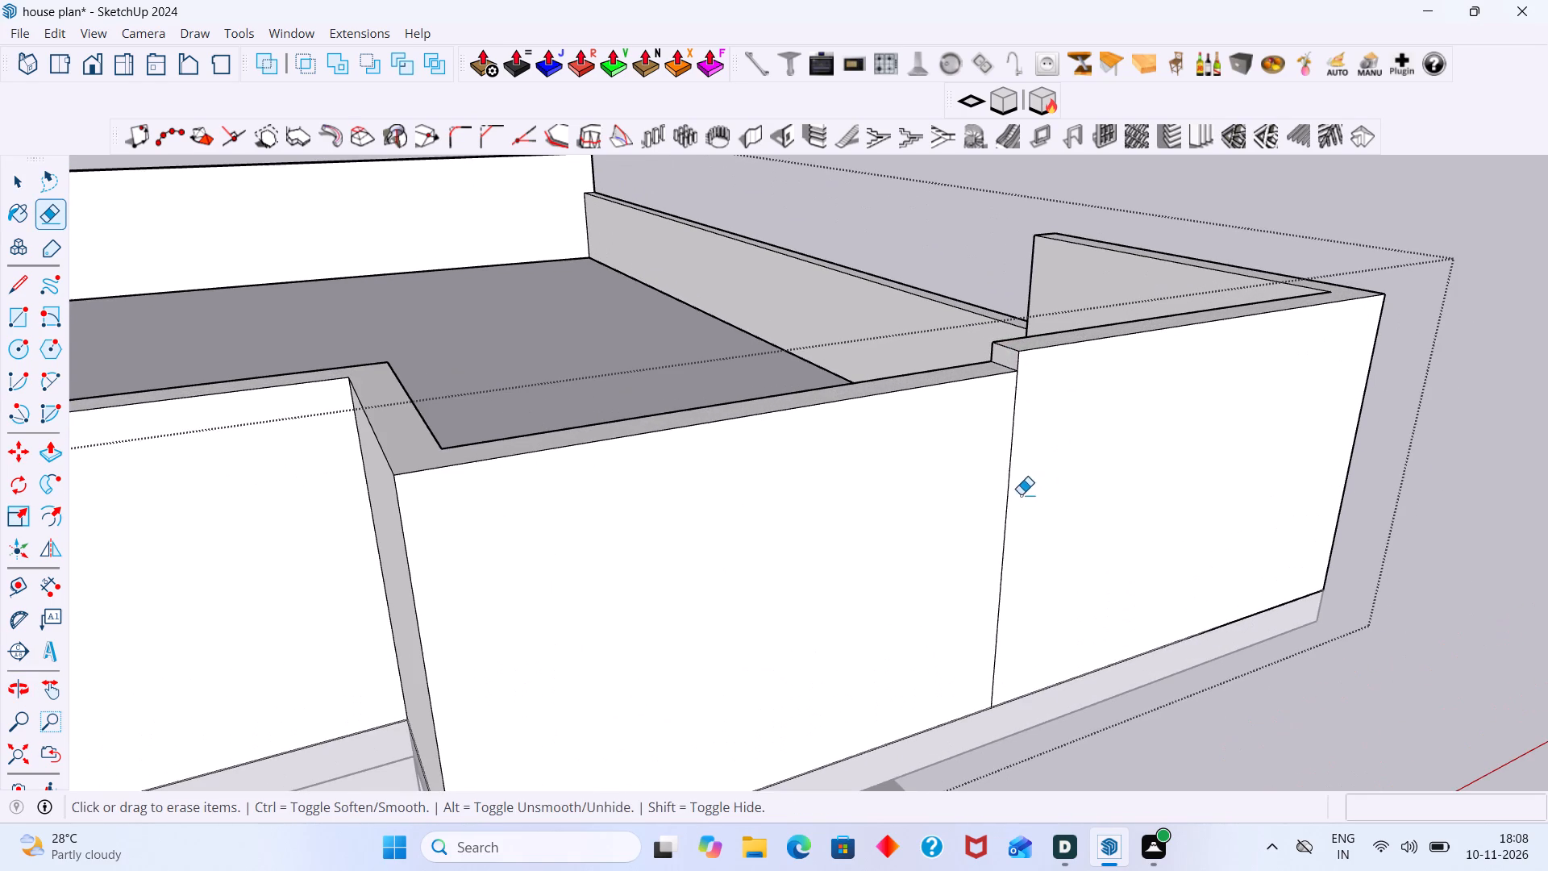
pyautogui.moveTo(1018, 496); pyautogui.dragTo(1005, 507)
# Examine the front parapet's joints with the raised corner return and with the far side parapet's end.
pyautogui.scroll(-6, 1009, 502)
pyautogui.moveTo(1053, 478); pyautogui.dragTo(508, 523, button='middle')
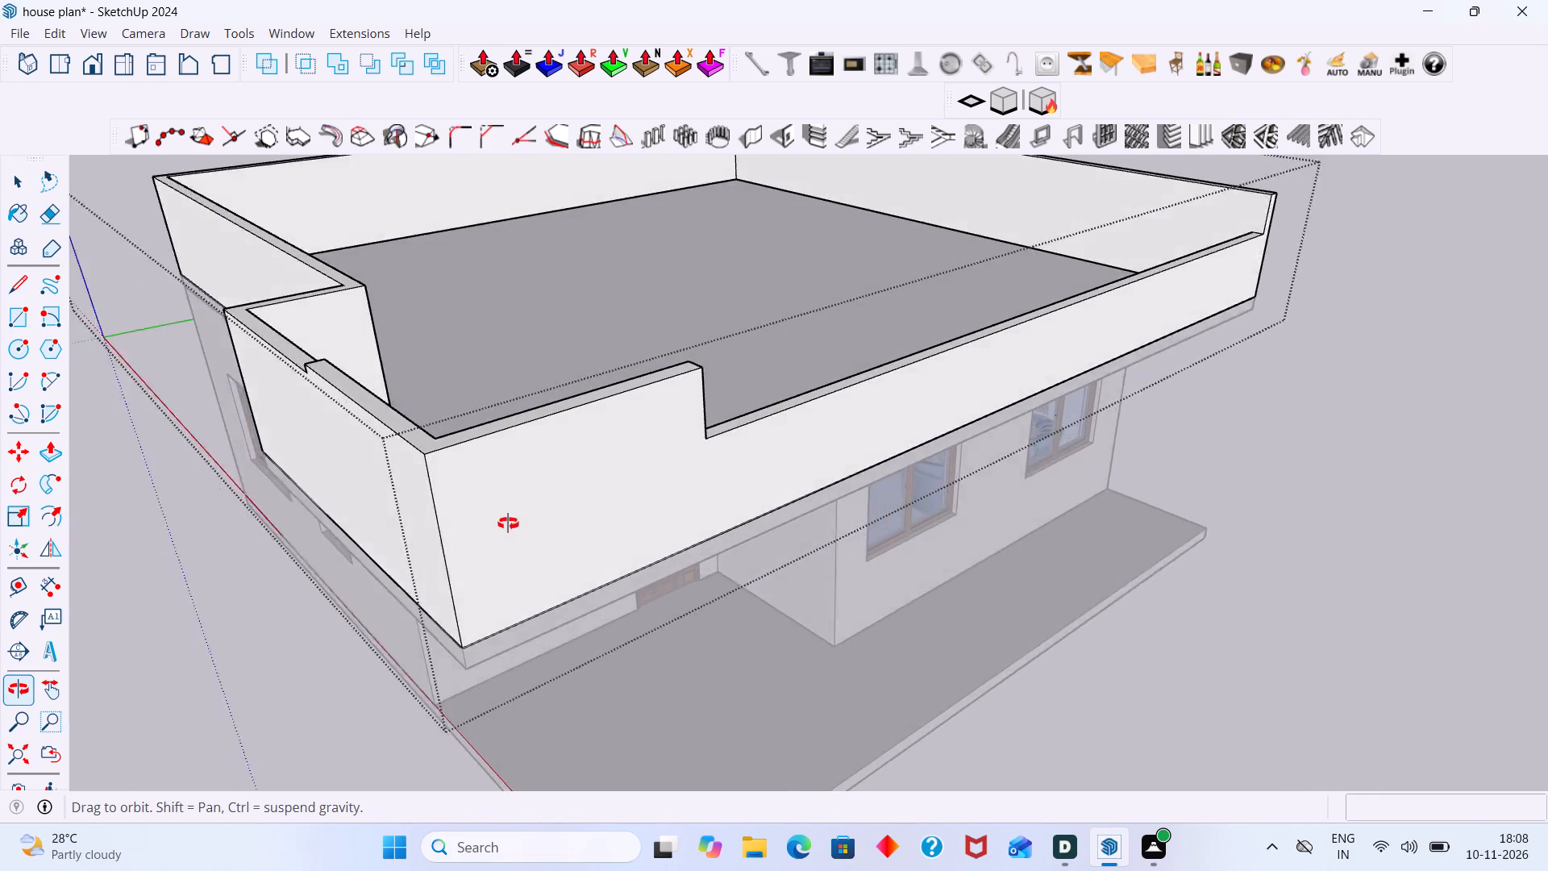
pyautogui.moveTo(508, 523); pyautogui.dragTo(451, 495, button='middle')
pyautogui.scroll(-4, 896, 465)
pyautogui.scroll(6, 1194, 292)
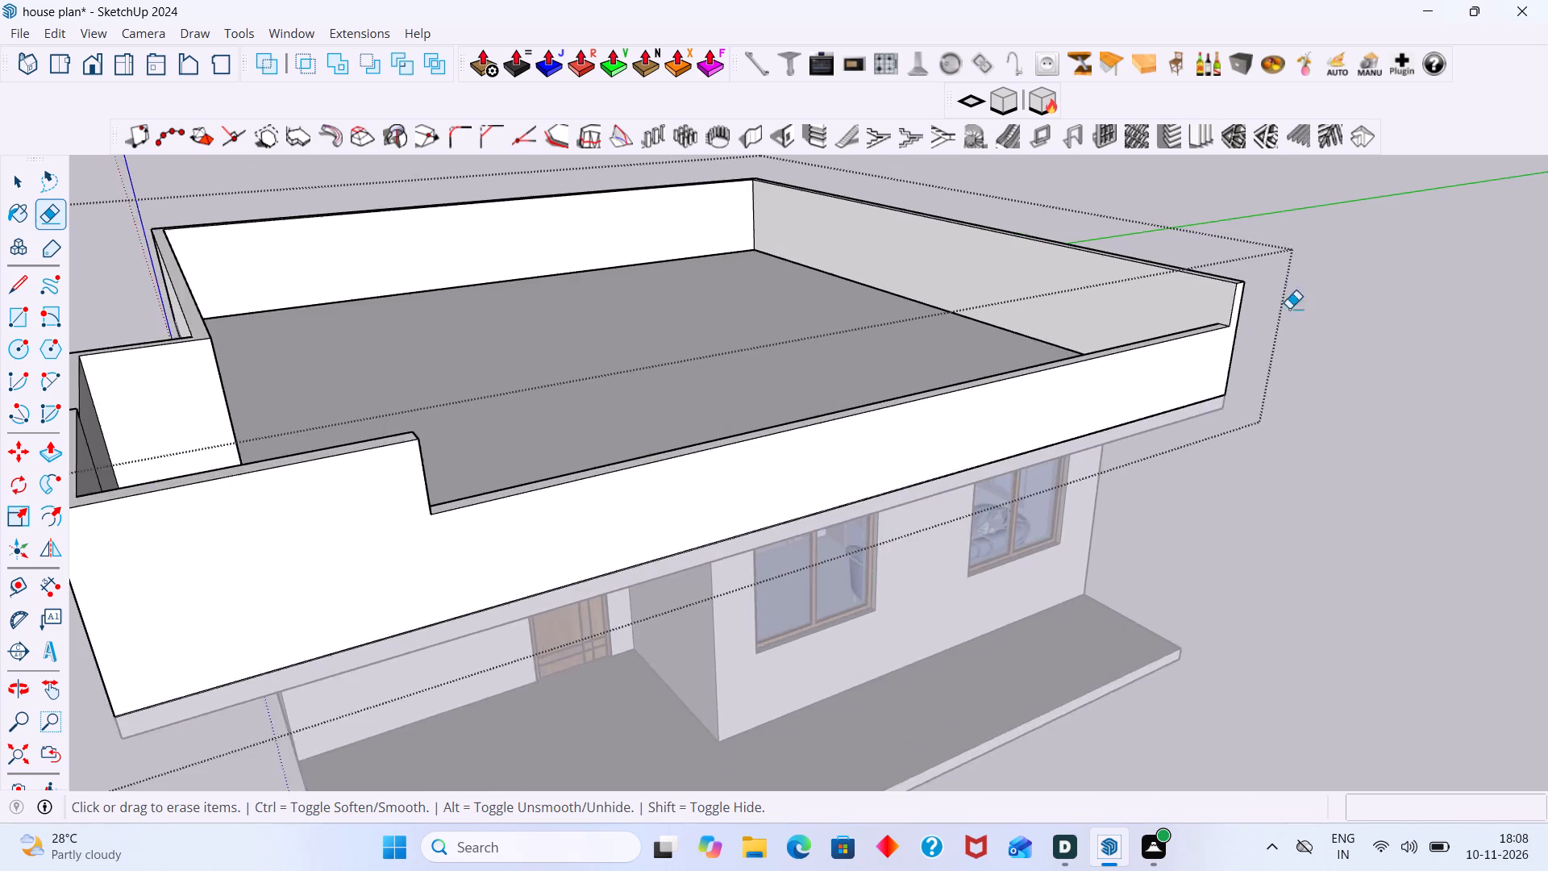
pyautogui.scroll(12, 1289, 308)
pyautogui.press('space')
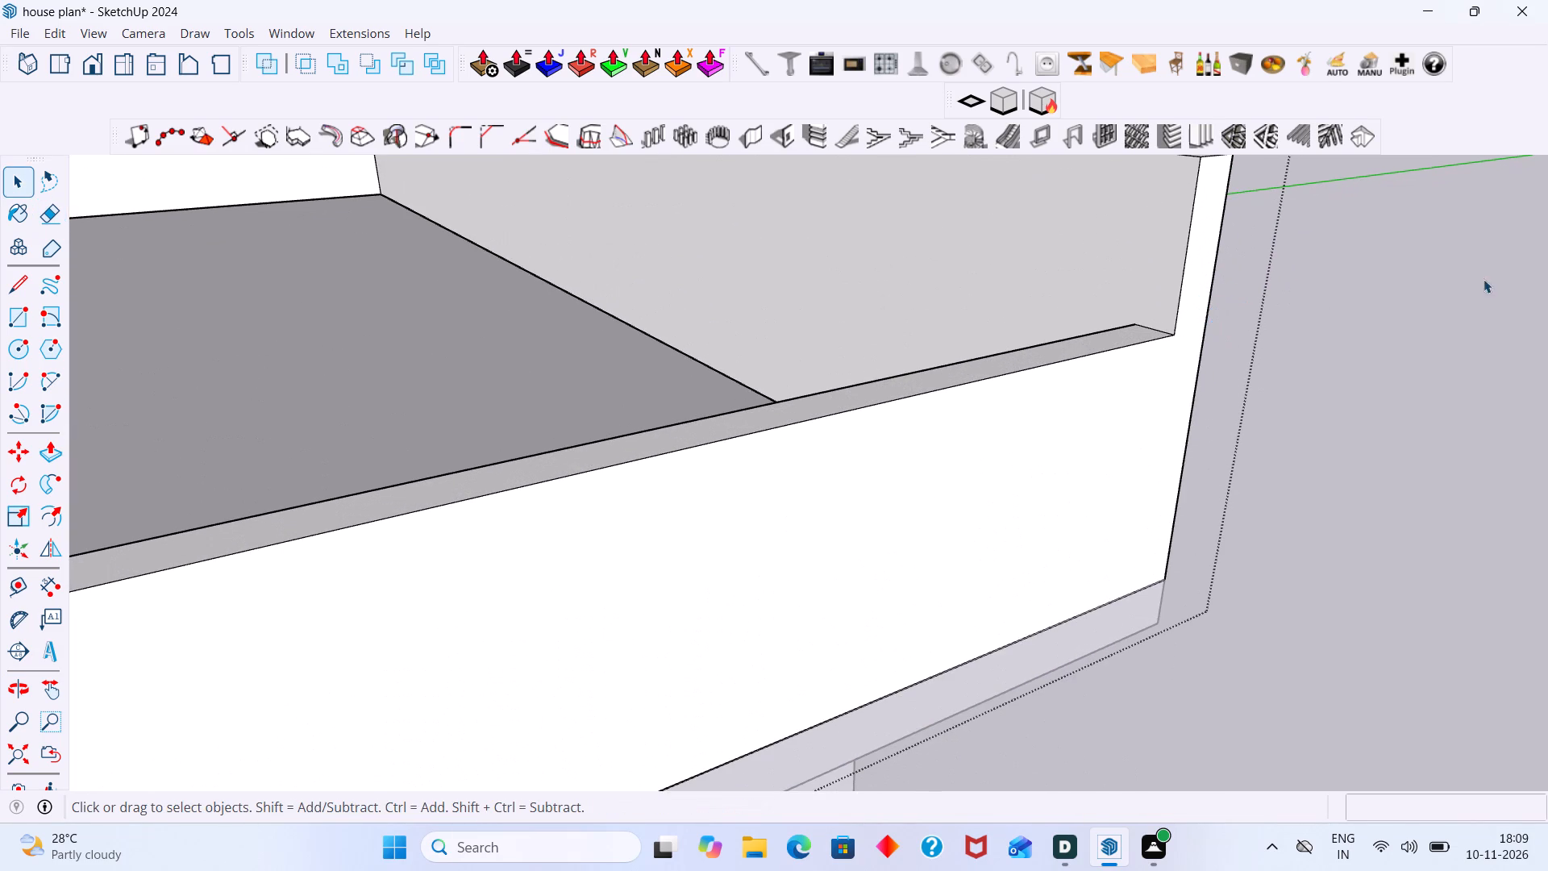
pyautogui.click(1483, 280)
pyautogui.scroll(-20, 1196, 298)
pyautogui.moveTo(932, 368); pyautogui.dragTo(852, 366, button='middle')
pyautogui.scroll(6, 1065, 362)
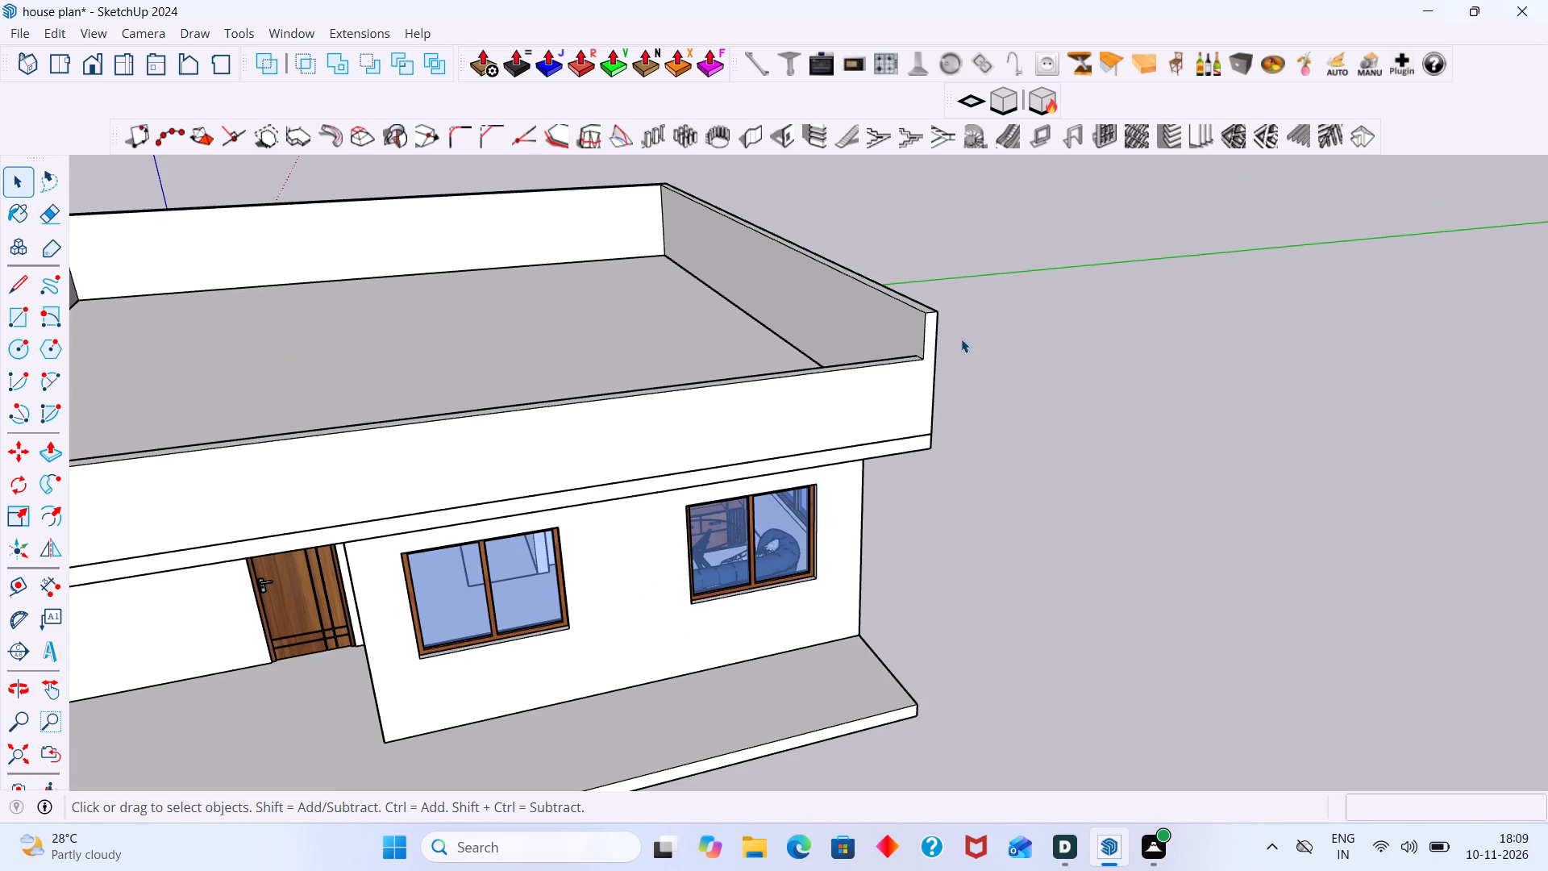
pyautogui.moveTo(921, 337); pyautogui.dragTo(1064, 335, button='middle')
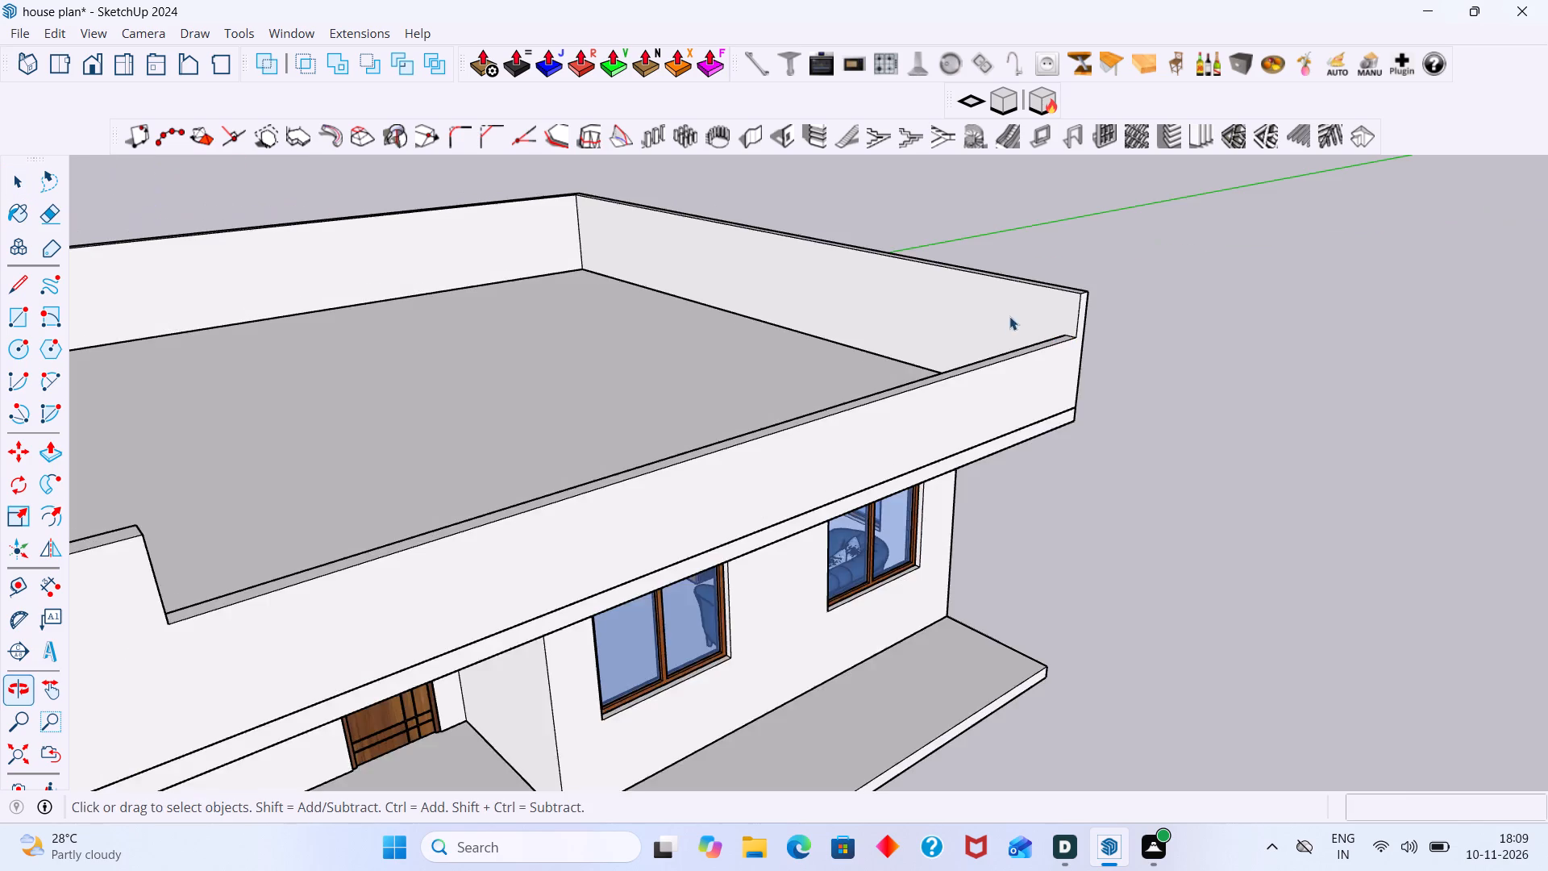
pyautogui.scroll(14, 1009, 315)
pyautogui.scroll(1, 1117, 352)
pyautogui.moveTo(1117, 382); pyautogui.dragTo(1147, 373, button='middle')
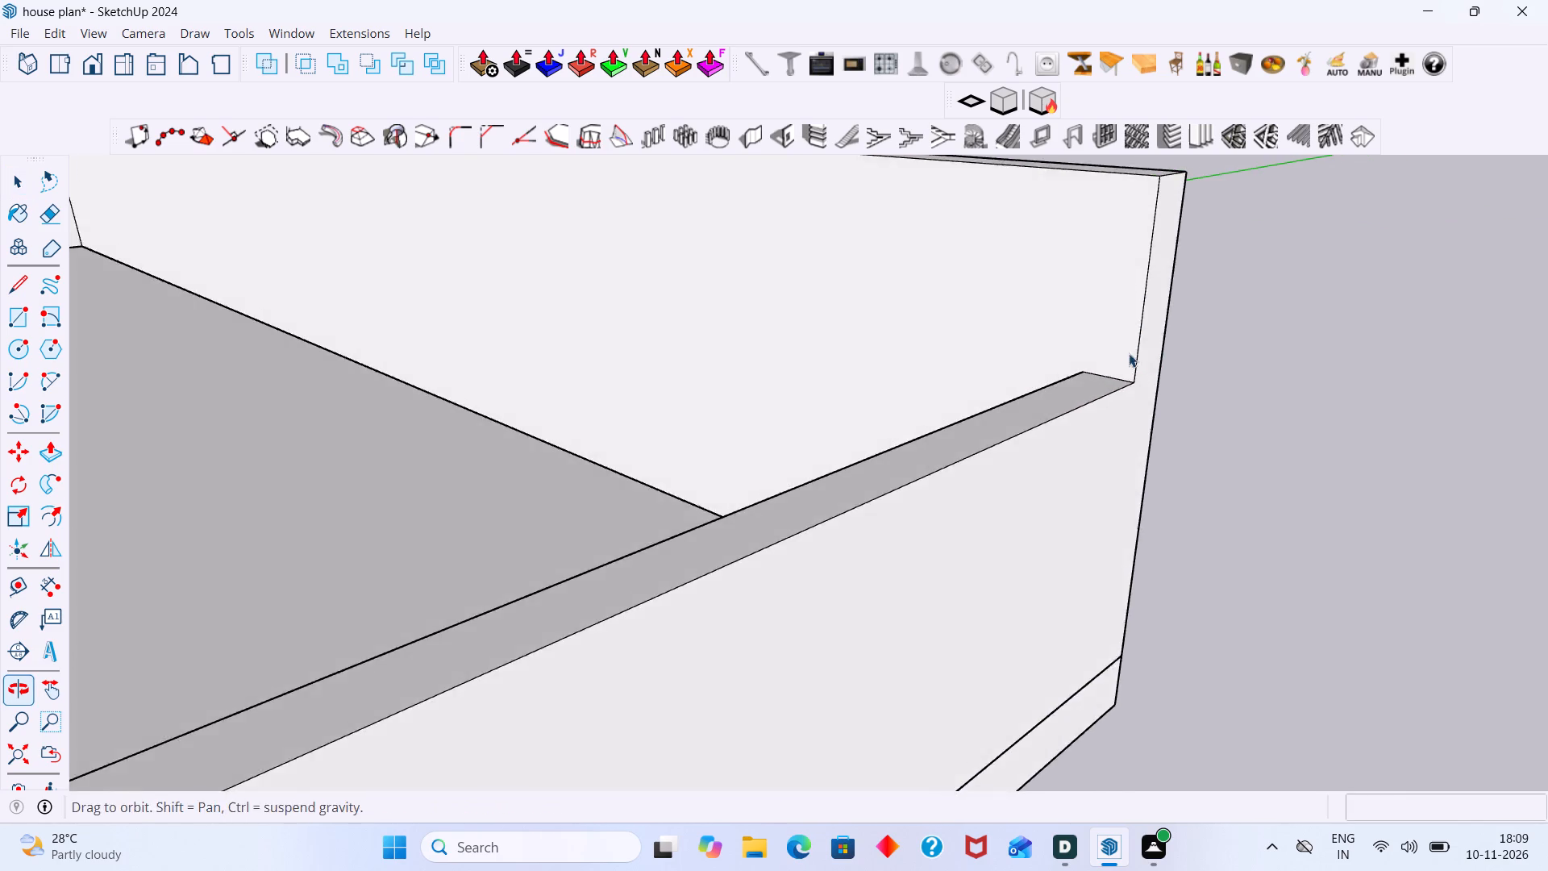
pyautogui.scroll(4, 1123, 332)
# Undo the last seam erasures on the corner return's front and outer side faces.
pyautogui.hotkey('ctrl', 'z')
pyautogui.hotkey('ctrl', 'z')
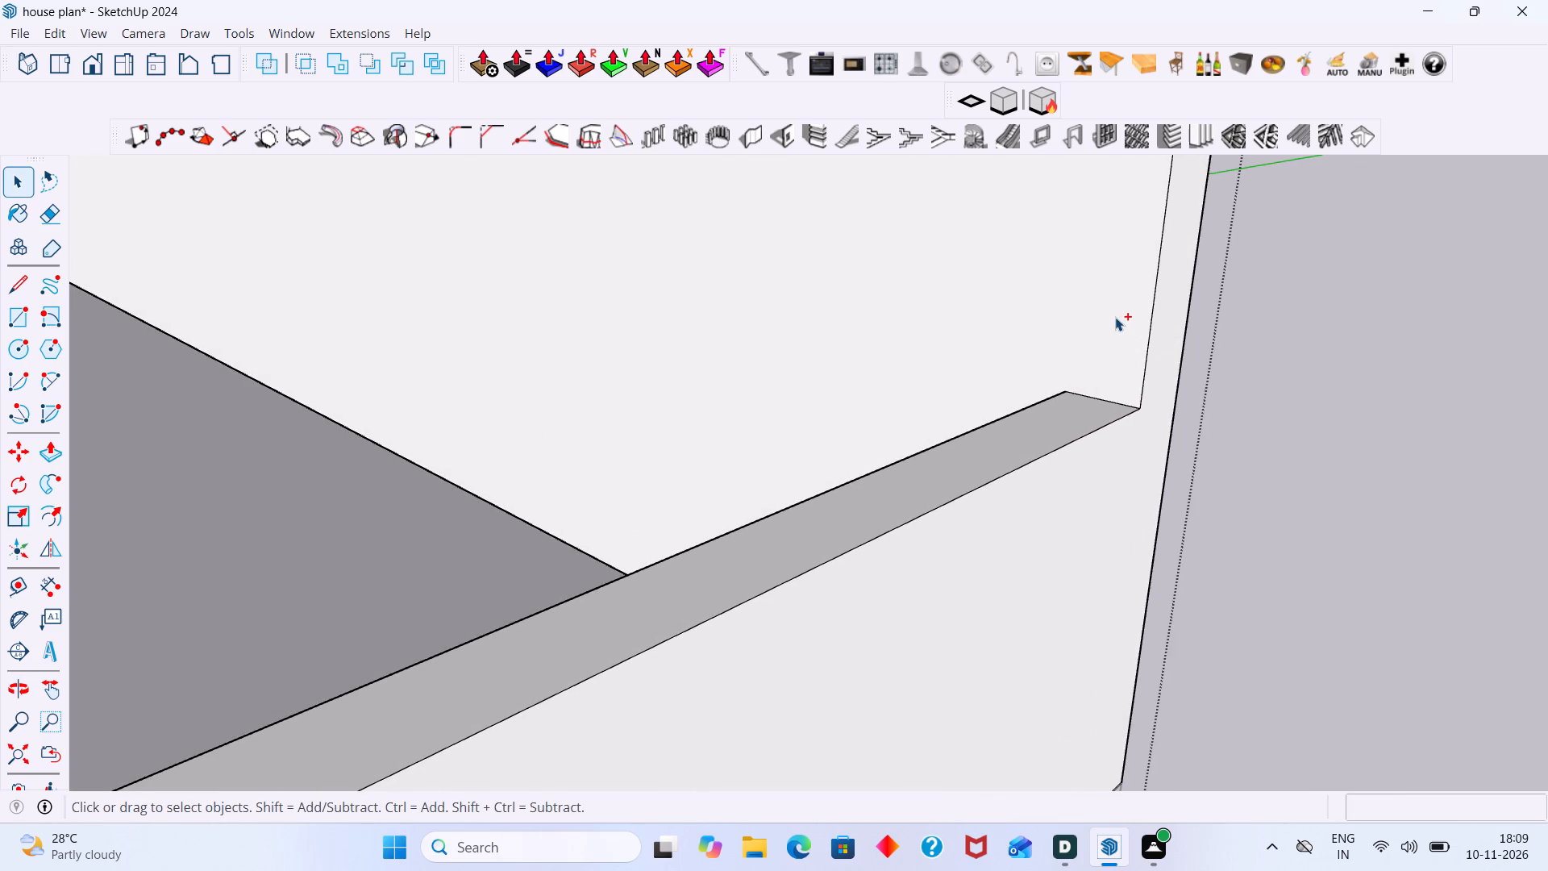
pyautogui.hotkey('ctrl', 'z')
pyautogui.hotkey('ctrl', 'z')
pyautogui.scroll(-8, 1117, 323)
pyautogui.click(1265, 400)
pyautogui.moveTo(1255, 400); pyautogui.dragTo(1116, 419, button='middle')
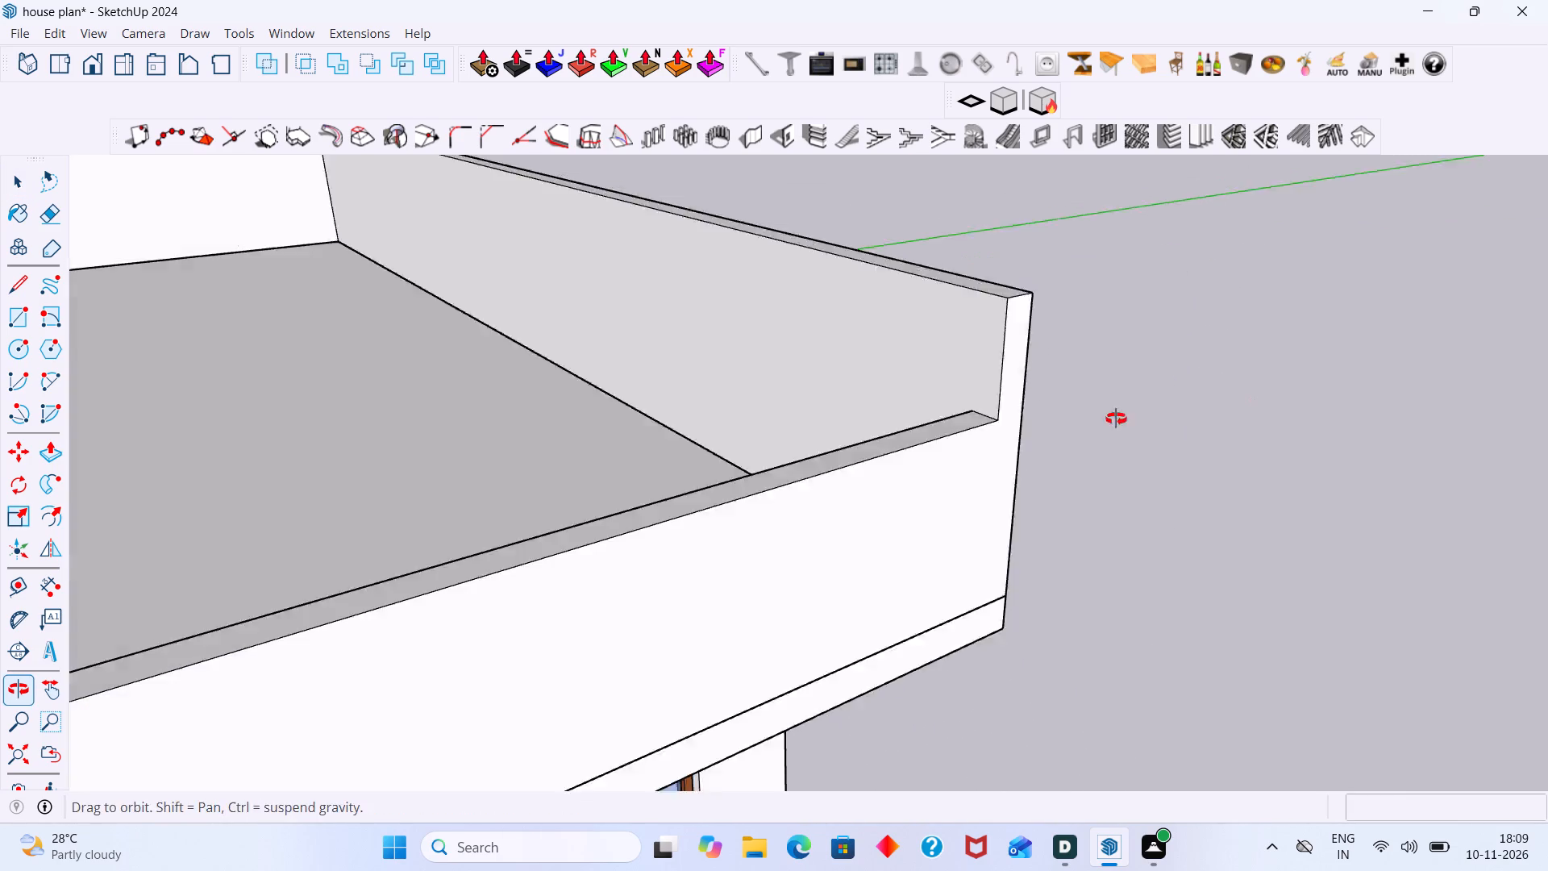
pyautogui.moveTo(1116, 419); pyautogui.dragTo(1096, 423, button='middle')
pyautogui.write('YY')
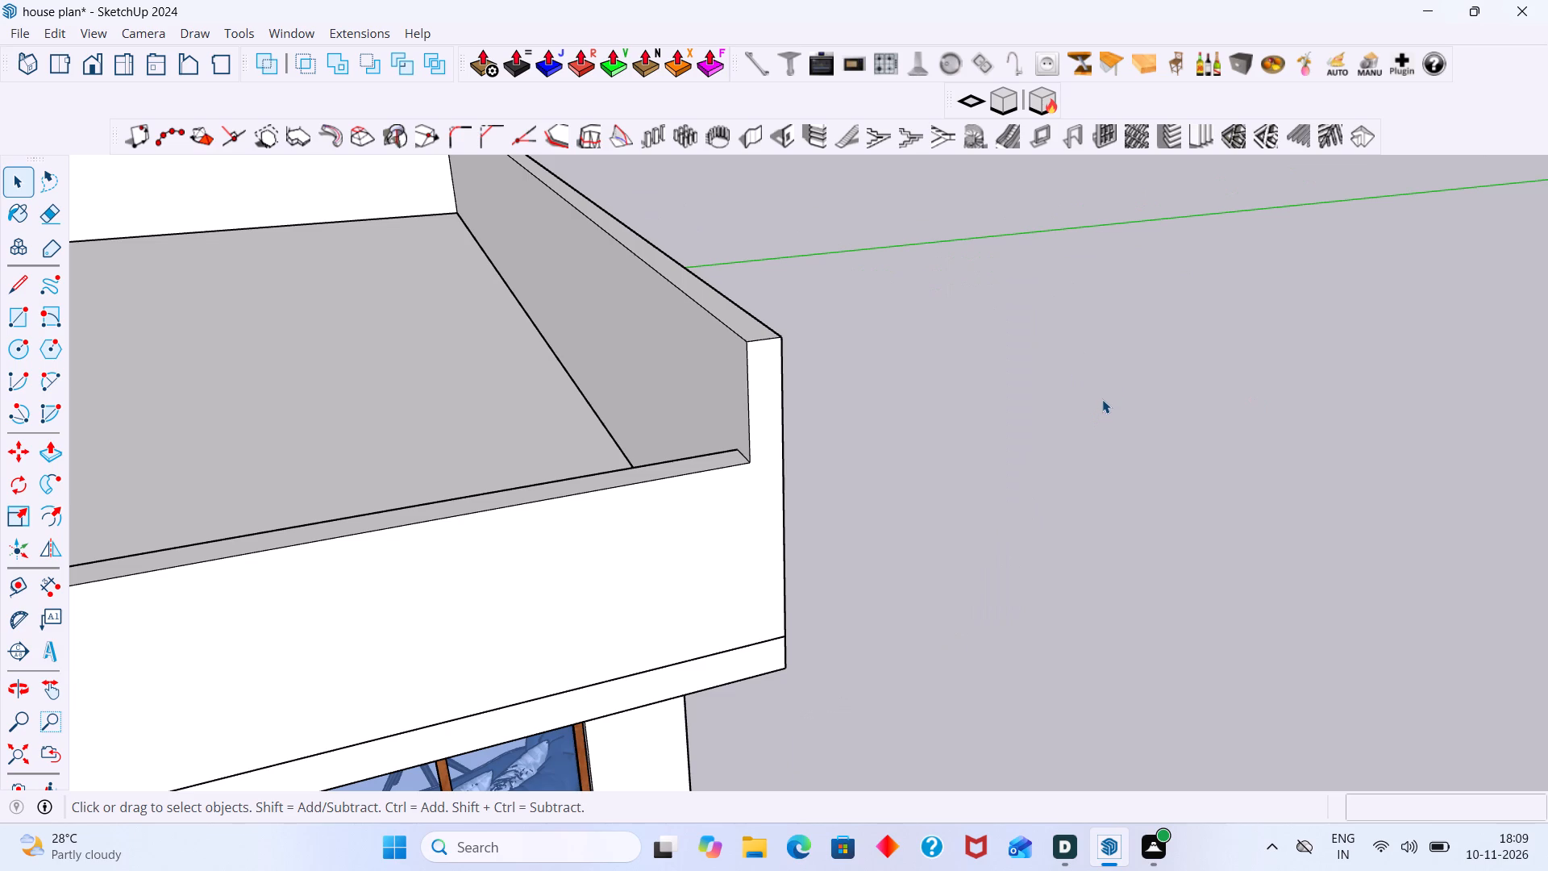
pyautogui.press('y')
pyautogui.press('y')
# Inside the parapet group, erase the vertical seam edge on the corner return's outer side face, below its height step.
pyautogui.scroll(-17, 1102, 401)
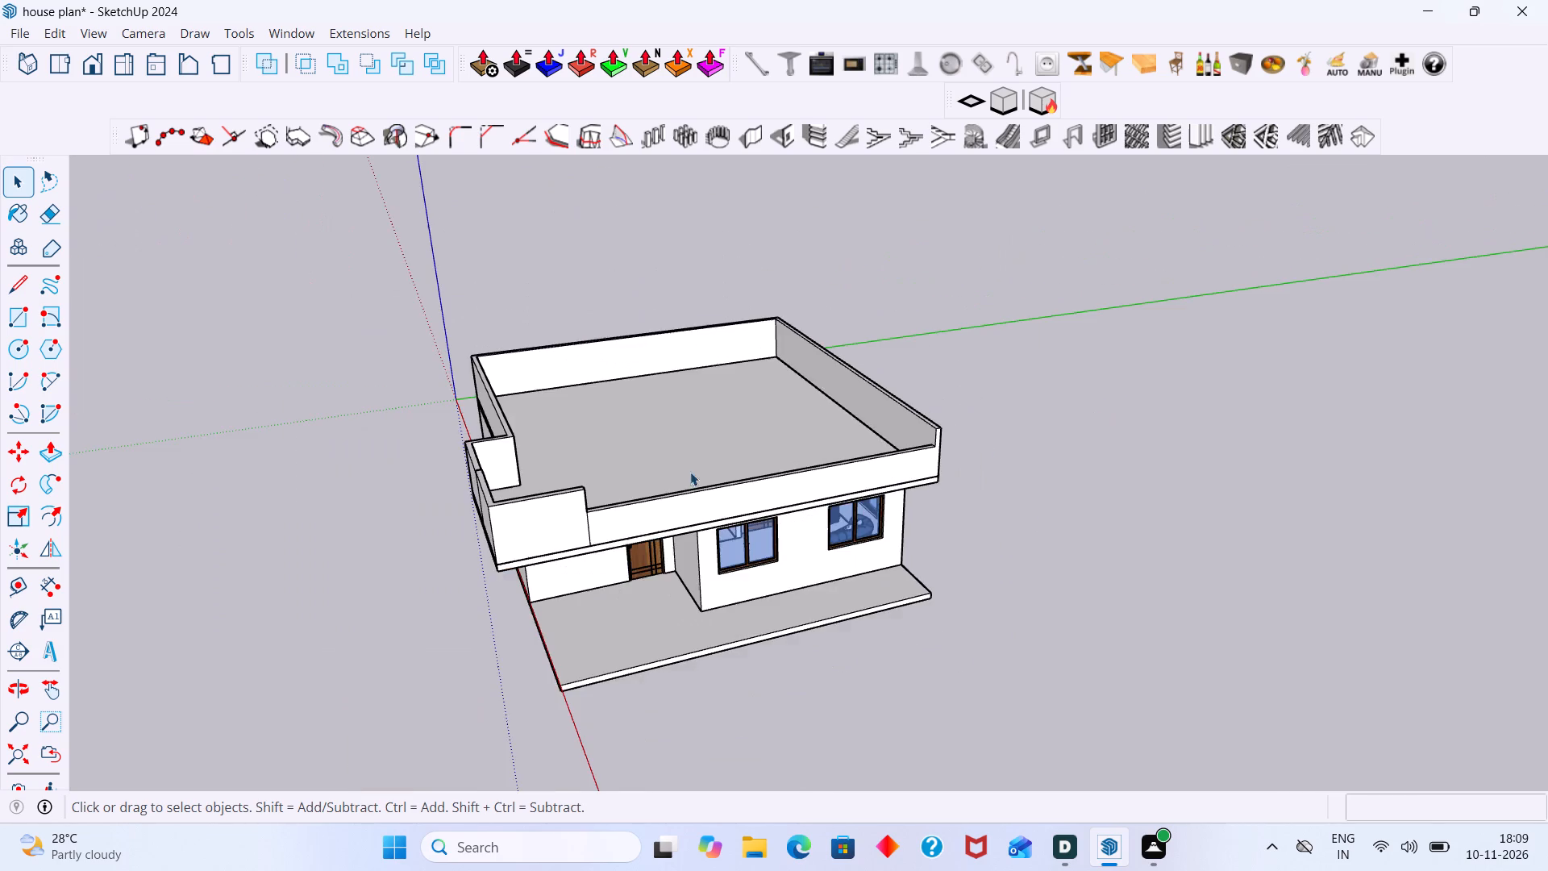
pyautogui.moveTo(664, 487); pyautogui.dragTo(983, 446, button='middle')
pyautogui.scroll(11, 851, 472)
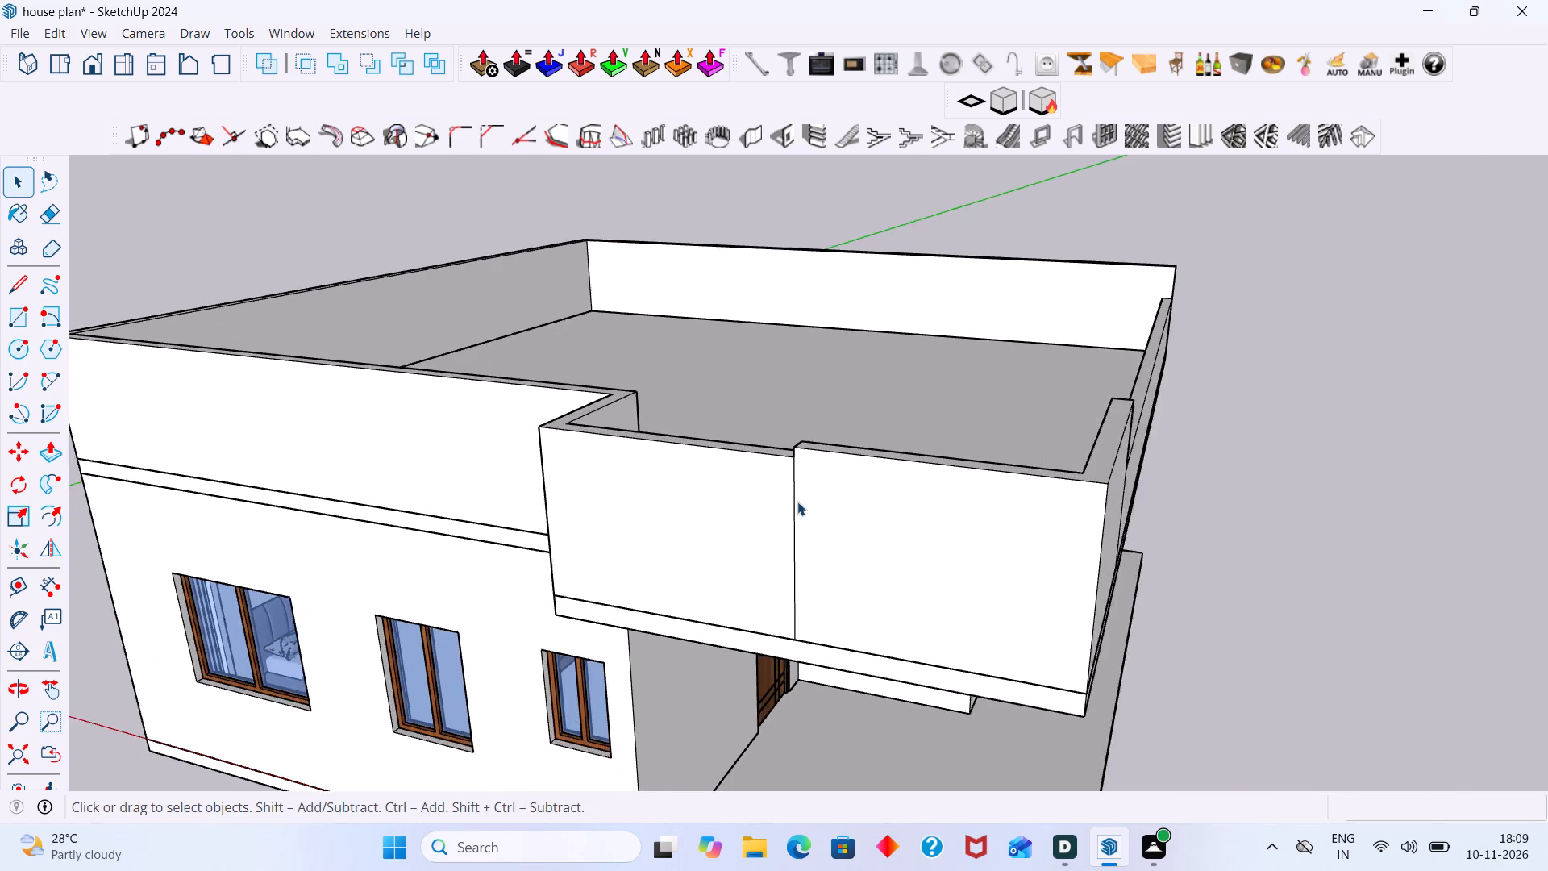
pyautogui.doubleClick(794, 506)
pyautogui.click(797, 524)
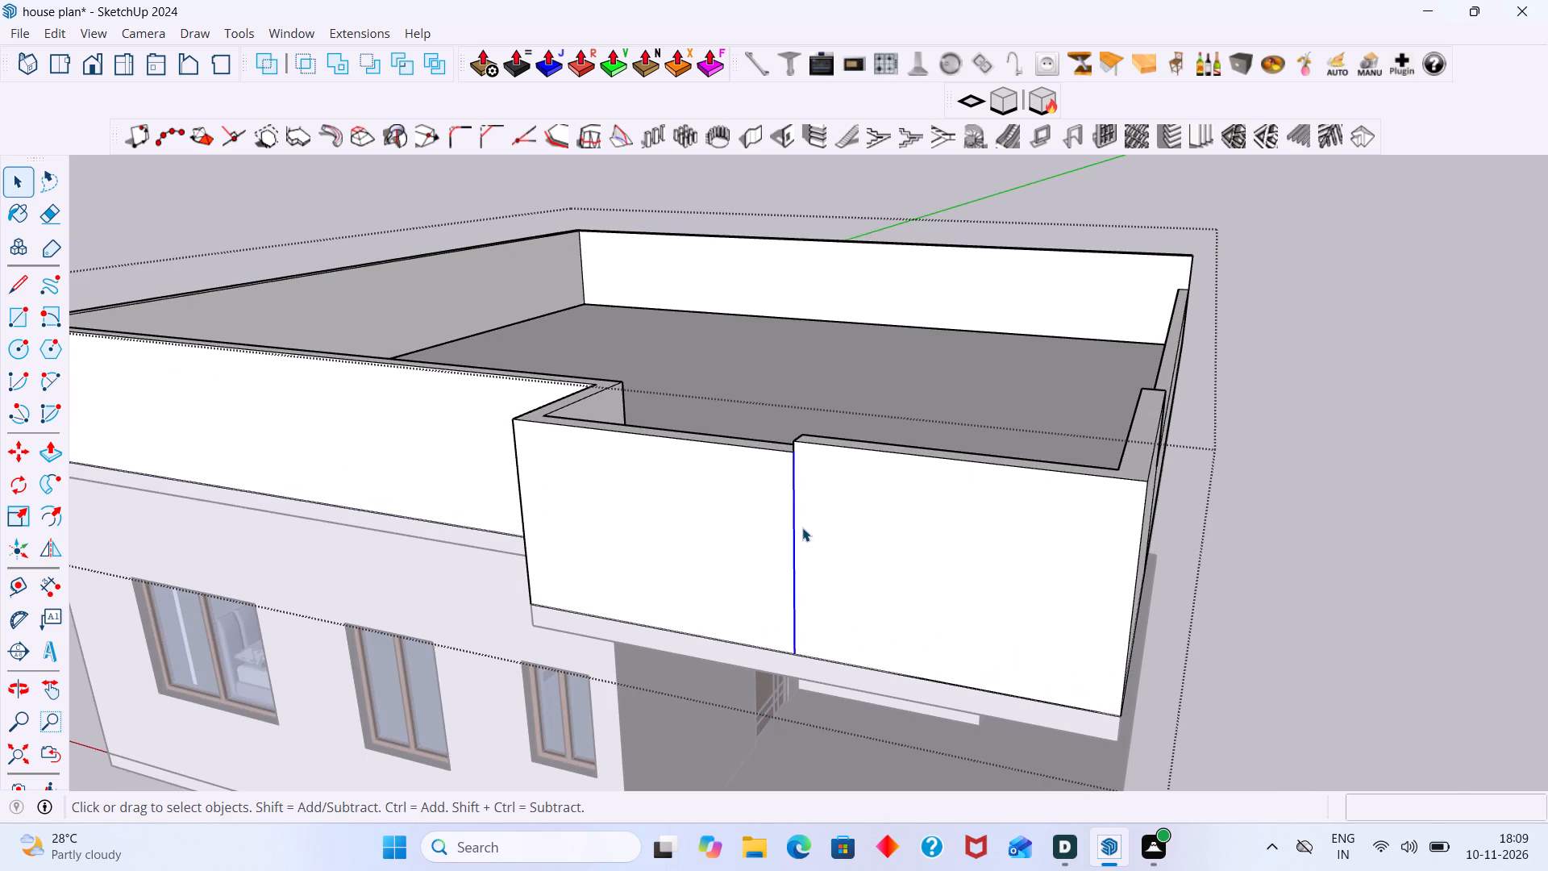
pyautogui.press('e')
pyautogui.moveTo(807, 527); pyautogui.dragTo(769, 527)
pyautogui.scroll(-3, 788, 515)
# Erase the vertical seam edge on the corner return's inner side face, below its height step.
pyautogui.moveTo(825, 505); pyautogui.dragTo(908, 685, button='middle')
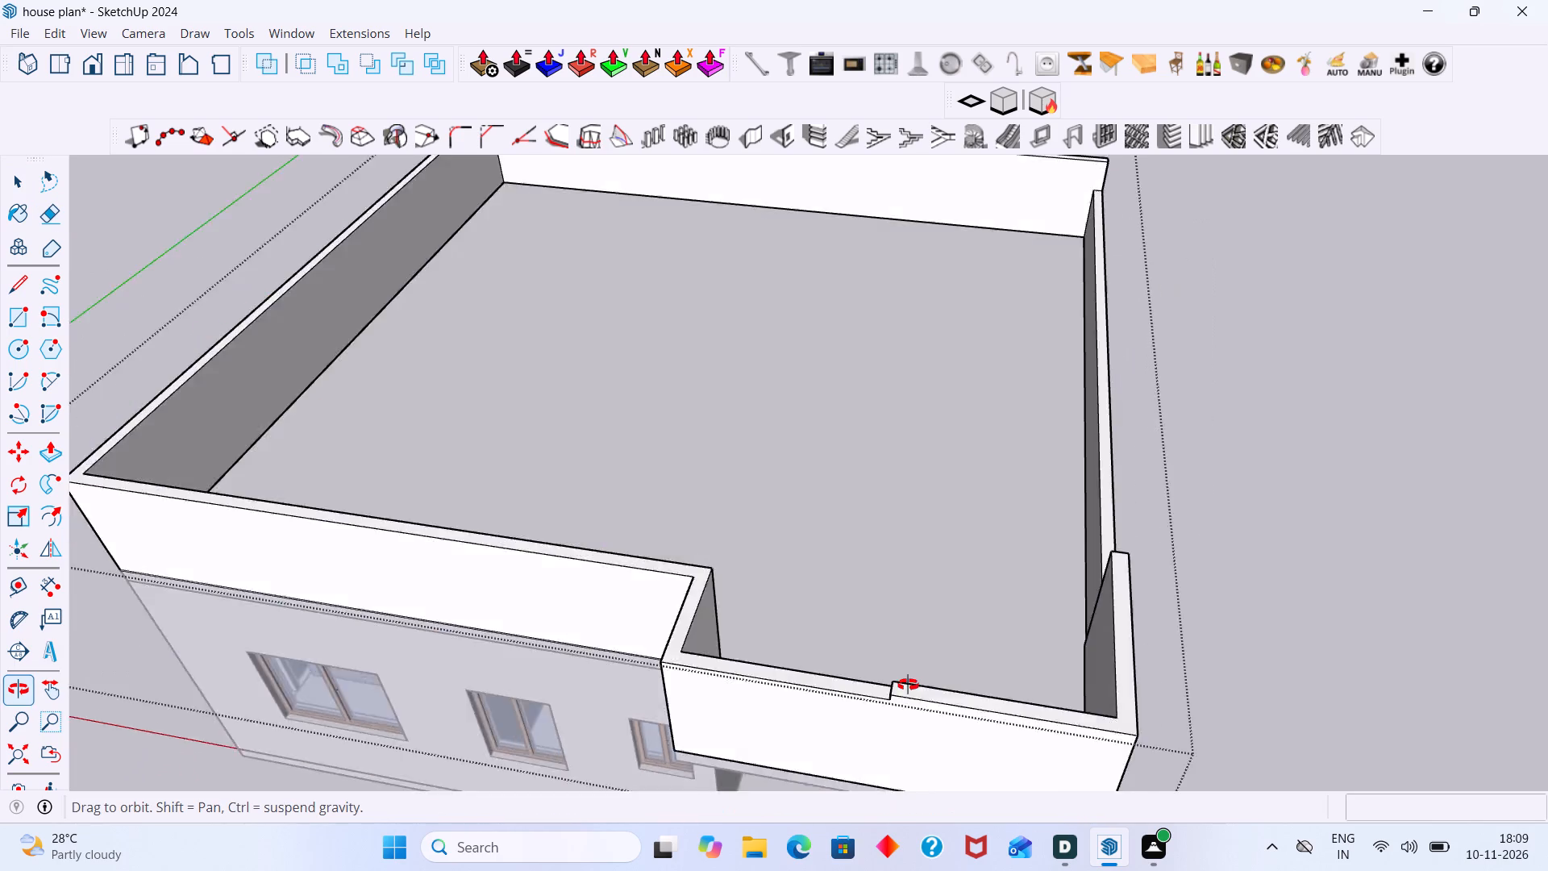
pyautogui.moveTo(908, 685); pyautogui.dragTo(1446, 685, button='middle')
pyautogui.moveTo(1210, 409); pyautogui.dragTo(1389, 350, button='middle')
pyautogui.scroll(9, 1164, 262)
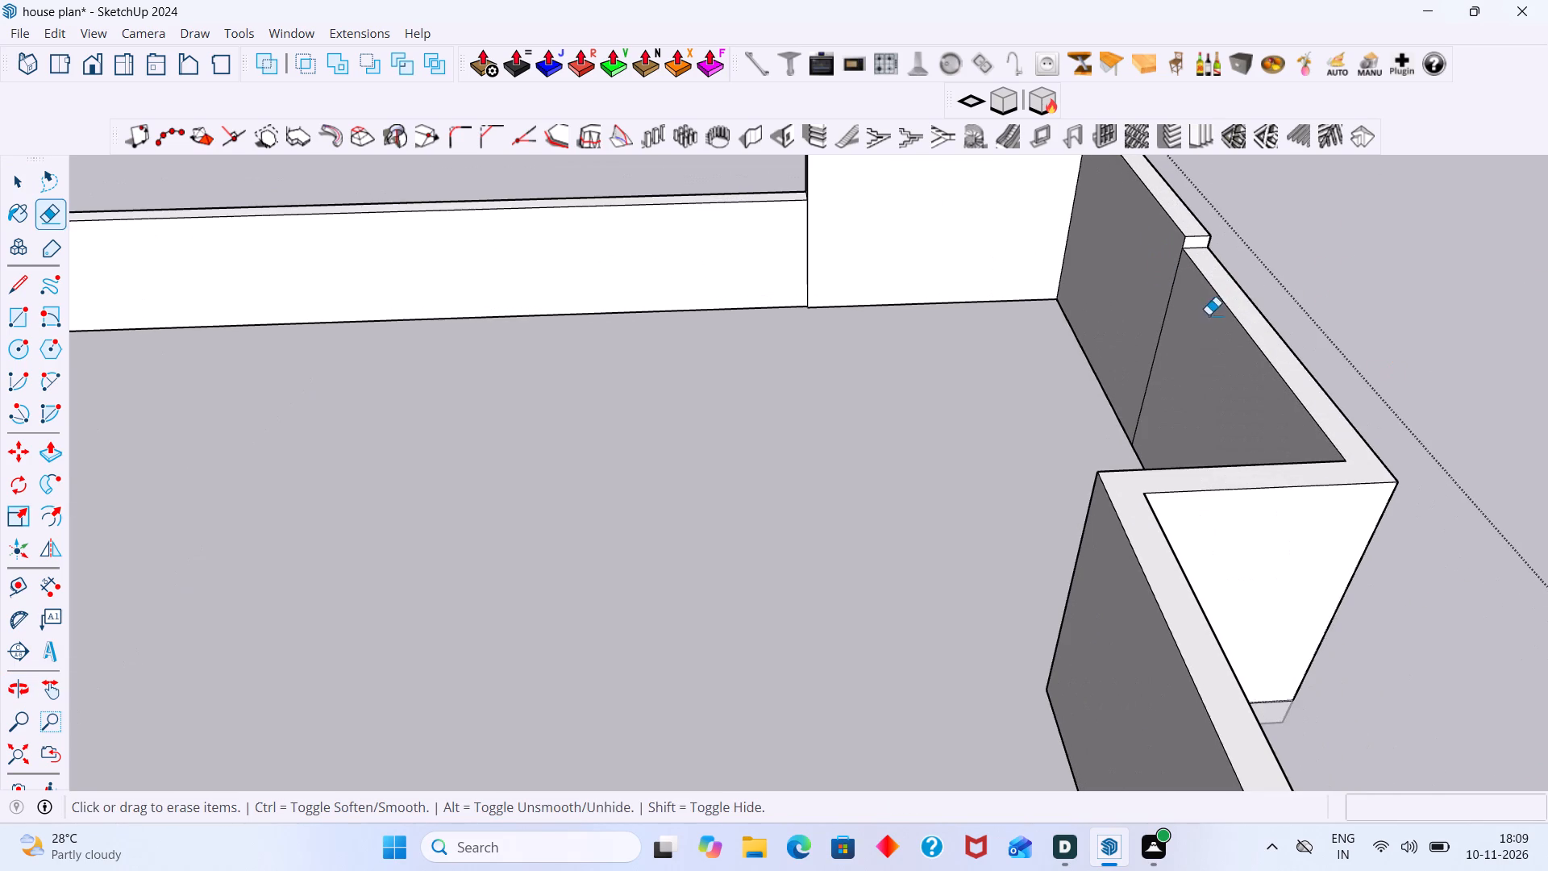
pyautogui.click(1170, 308)
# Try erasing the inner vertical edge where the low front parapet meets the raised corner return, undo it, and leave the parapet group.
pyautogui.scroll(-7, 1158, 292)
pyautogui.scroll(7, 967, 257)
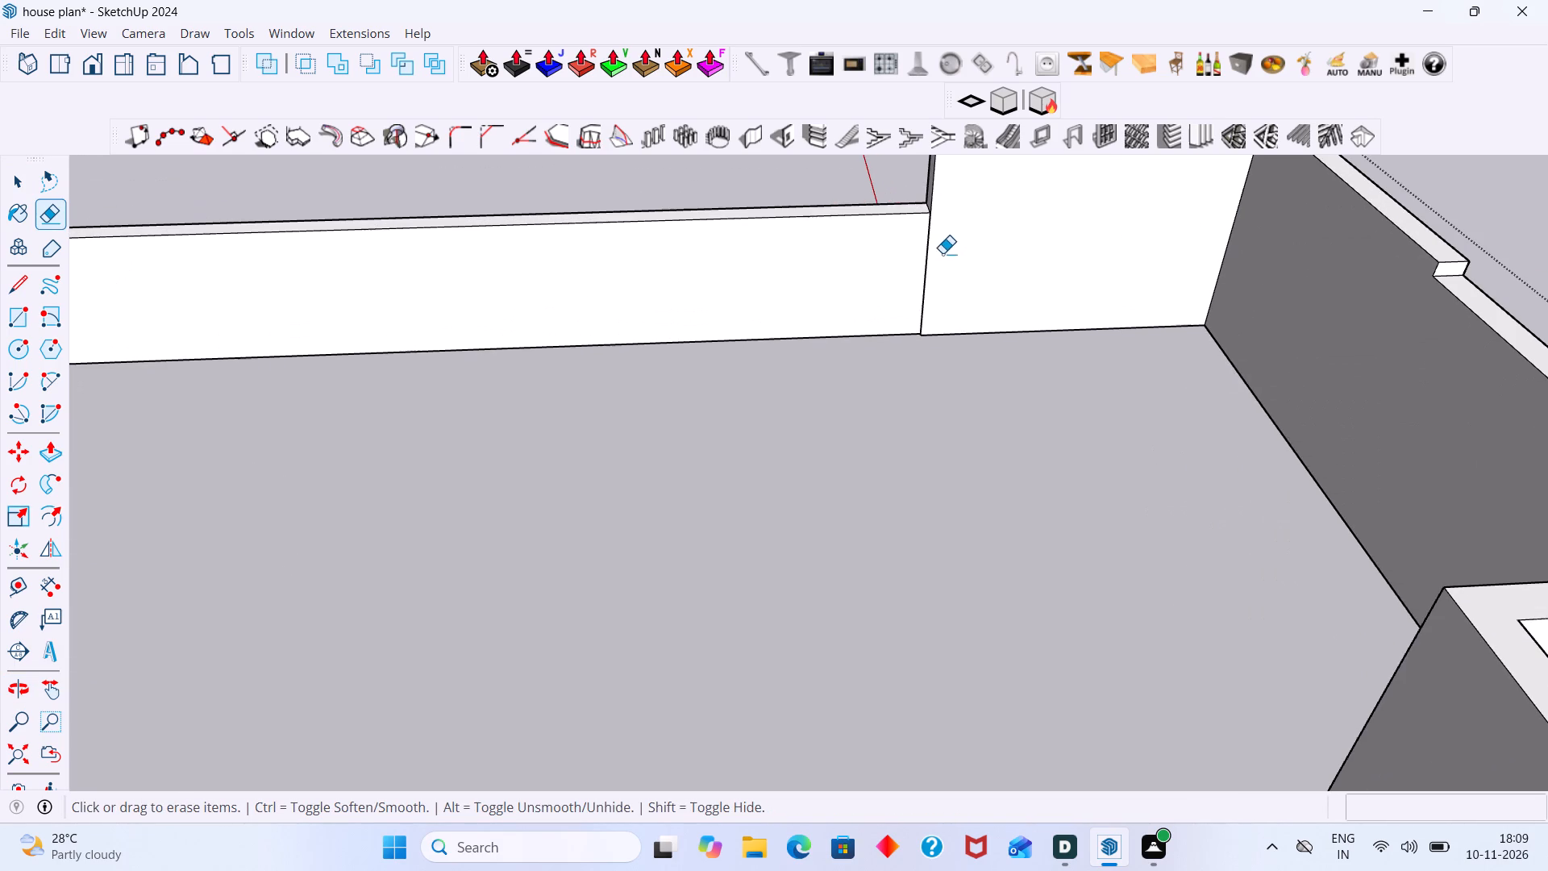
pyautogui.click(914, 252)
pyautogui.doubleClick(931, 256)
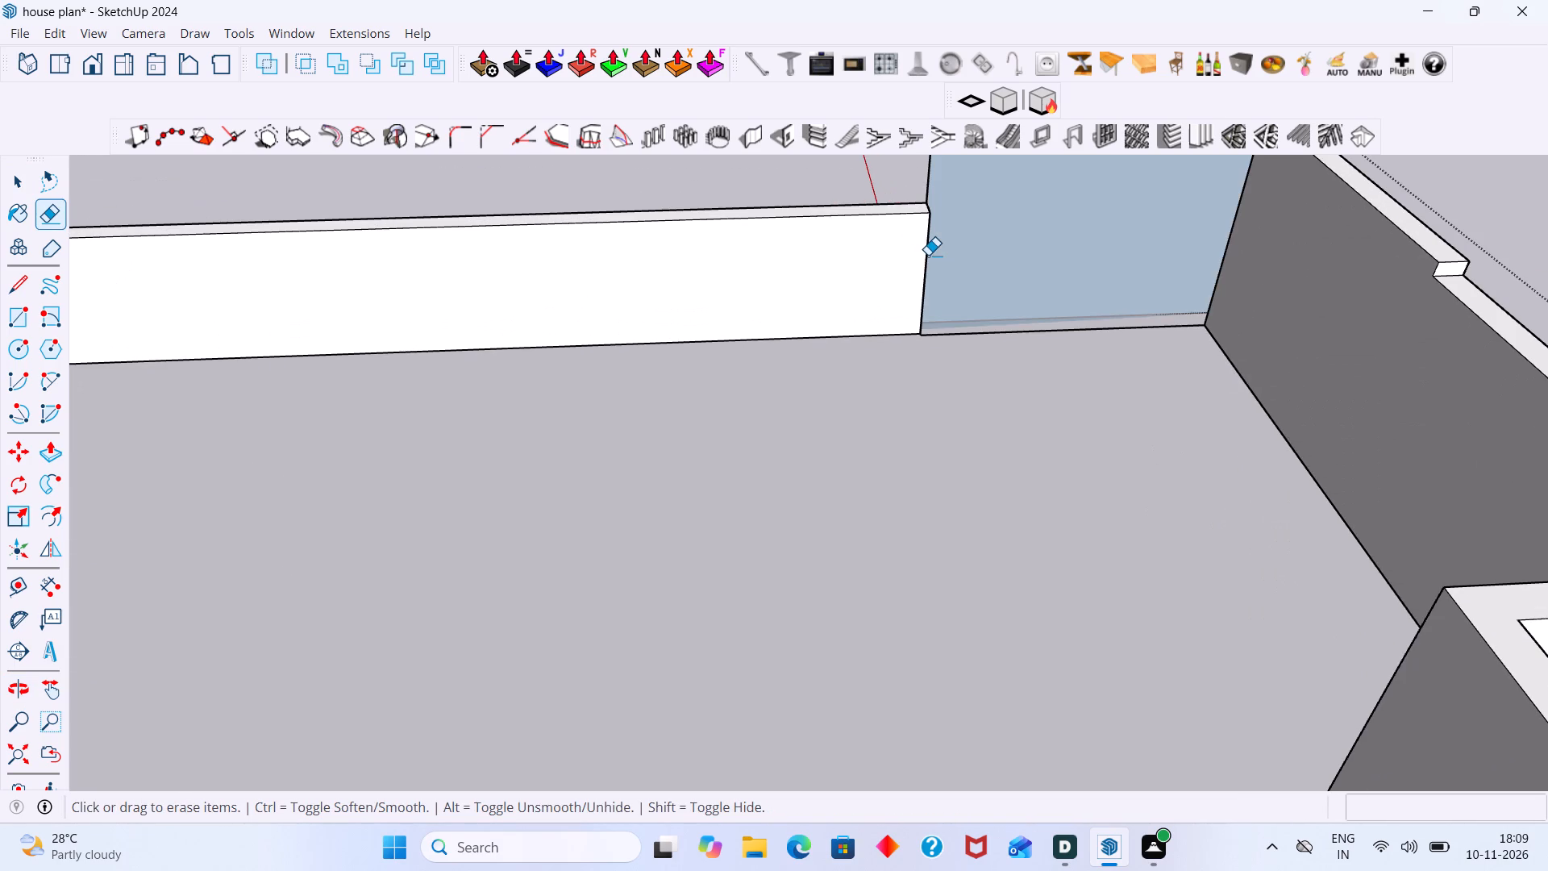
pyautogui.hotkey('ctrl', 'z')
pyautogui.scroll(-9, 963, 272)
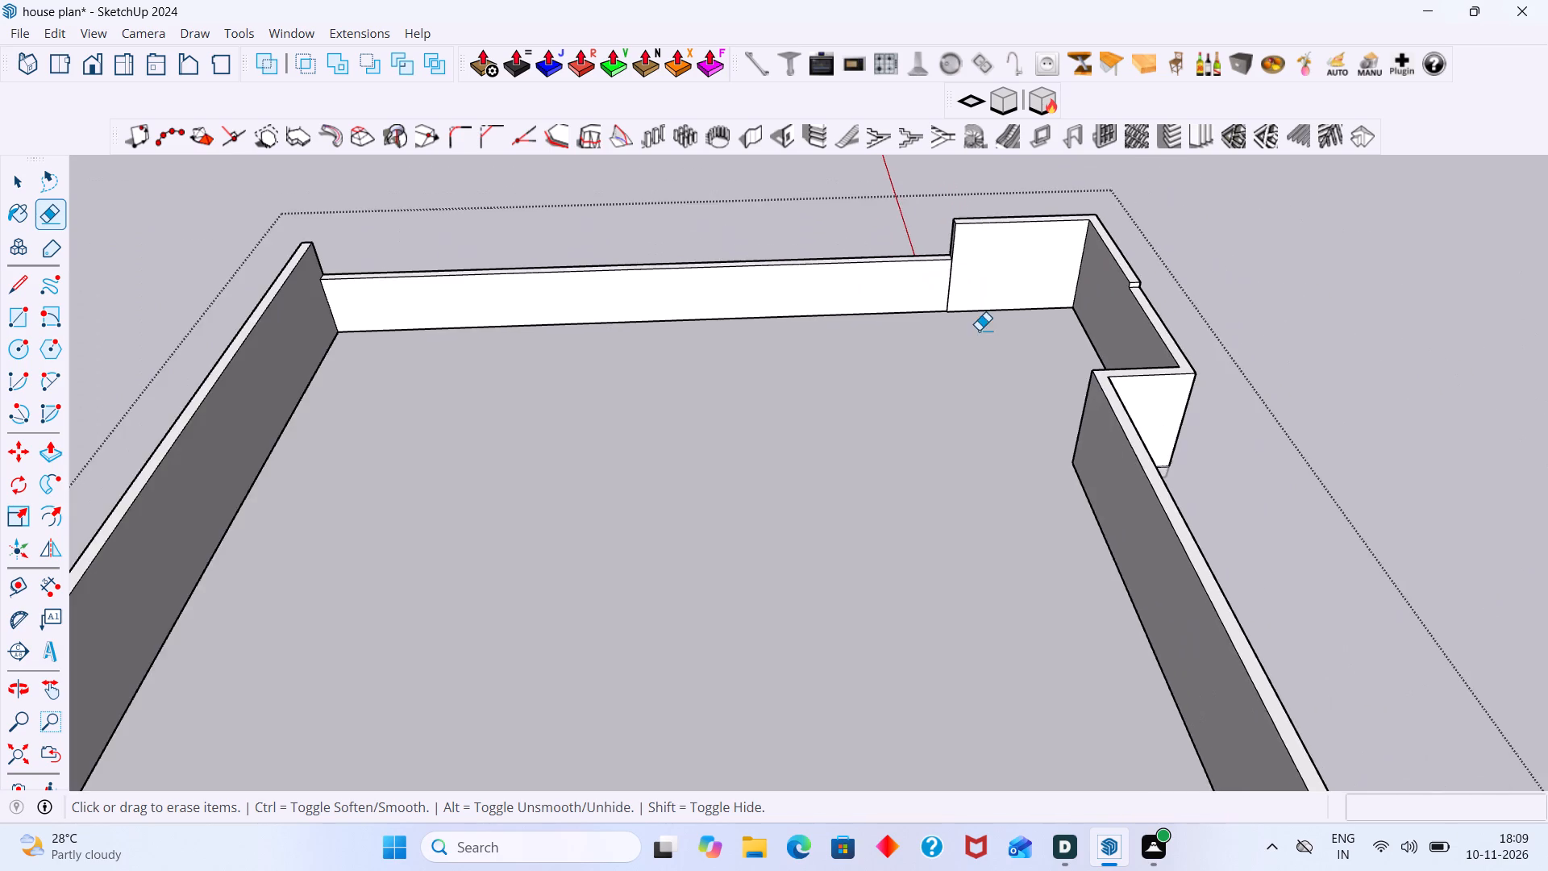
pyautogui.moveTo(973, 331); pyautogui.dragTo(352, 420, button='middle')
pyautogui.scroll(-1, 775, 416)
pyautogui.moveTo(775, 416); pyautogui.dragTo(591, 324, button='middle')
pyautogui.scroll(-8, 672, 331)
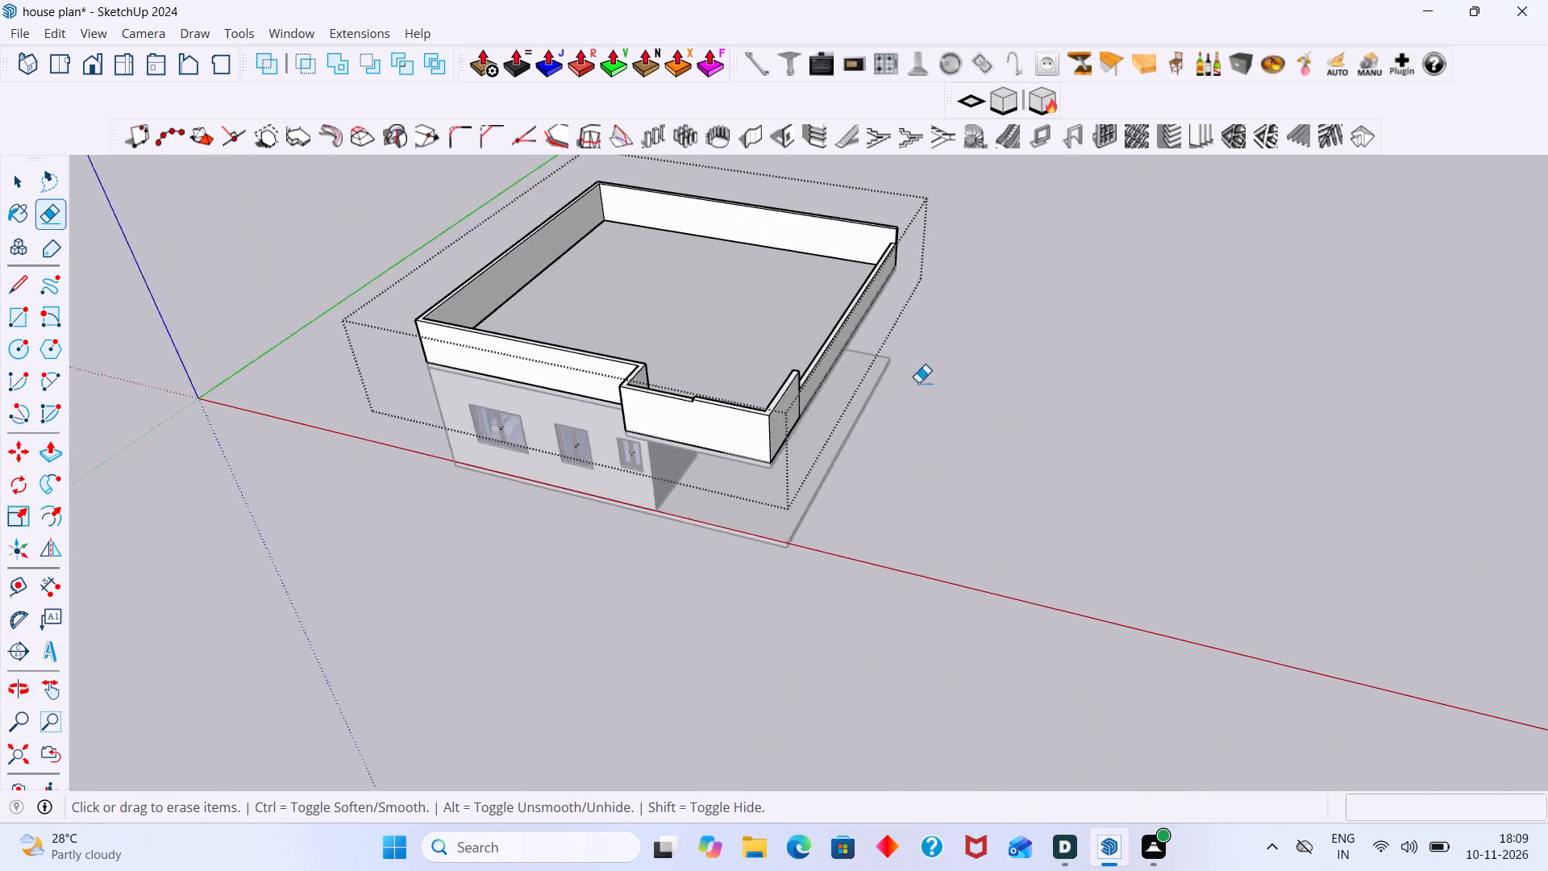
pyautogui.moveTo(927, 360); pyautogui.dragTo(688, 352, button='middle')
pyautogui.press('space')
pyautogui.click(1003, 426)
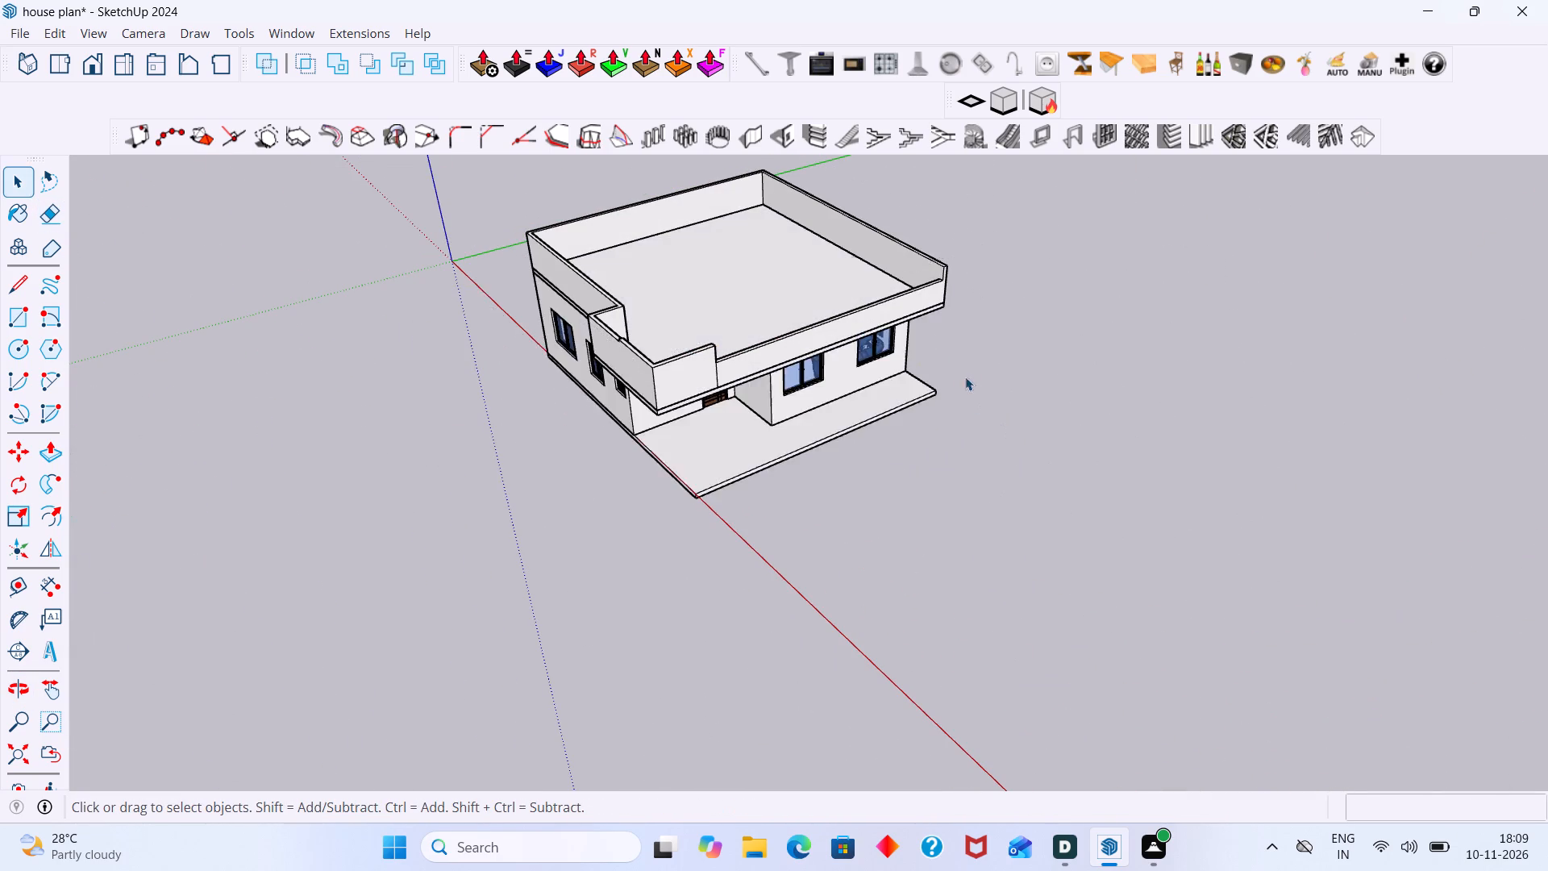
# Inside the parapet group, draw a 1' 5 5/8" by 5" rectangle on the far side parapet's inner face, above the low front parapet's end.
pyautogui.scroll(18, 938, 264)
pyautogui.moveTo(927, 289); pyautogui.dragTo(1067, 299, button='middle')
pyautogui.scroll(4, 1079, 289)
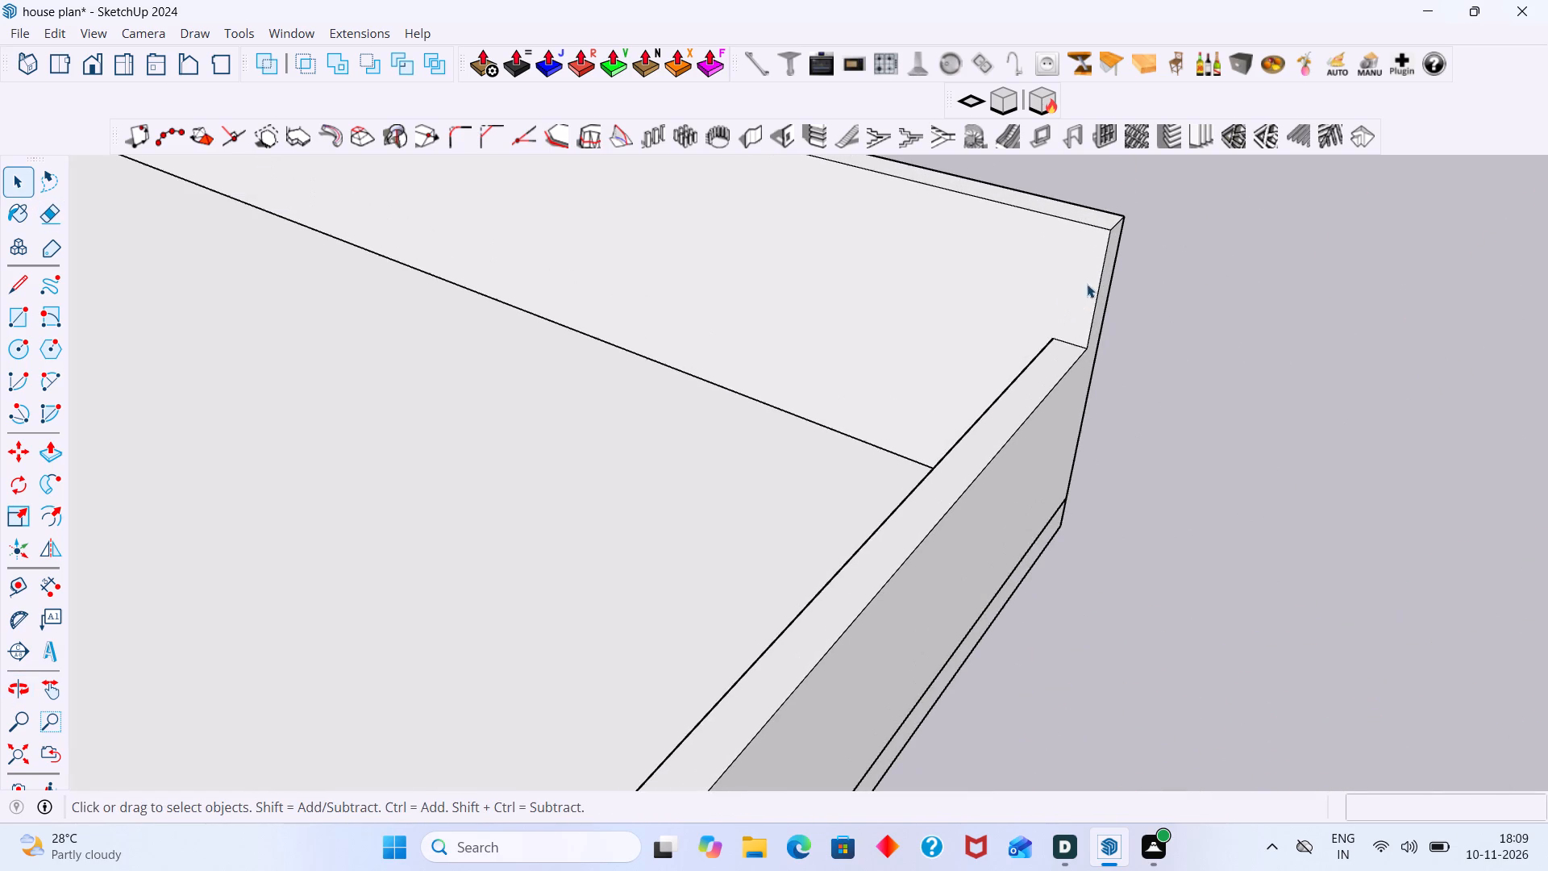
pyautogui.doubleClick(1074, 285)
pyautogui.click(1071, 298)
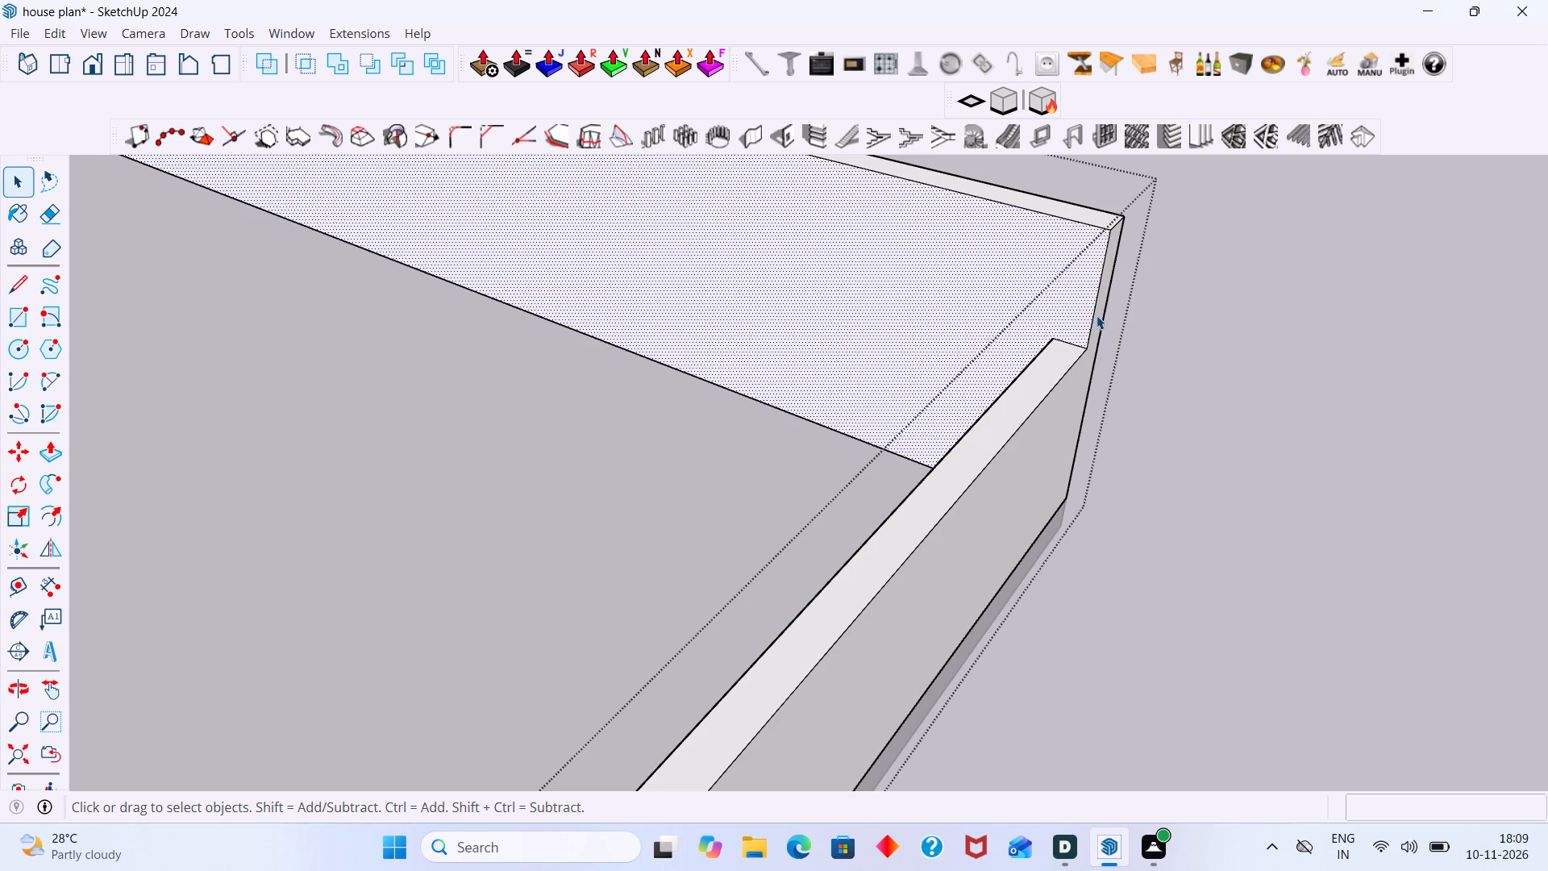
pyautogui.moveTo(1096, 315); pyautogui.dragTo(1015, 308, button='middle')
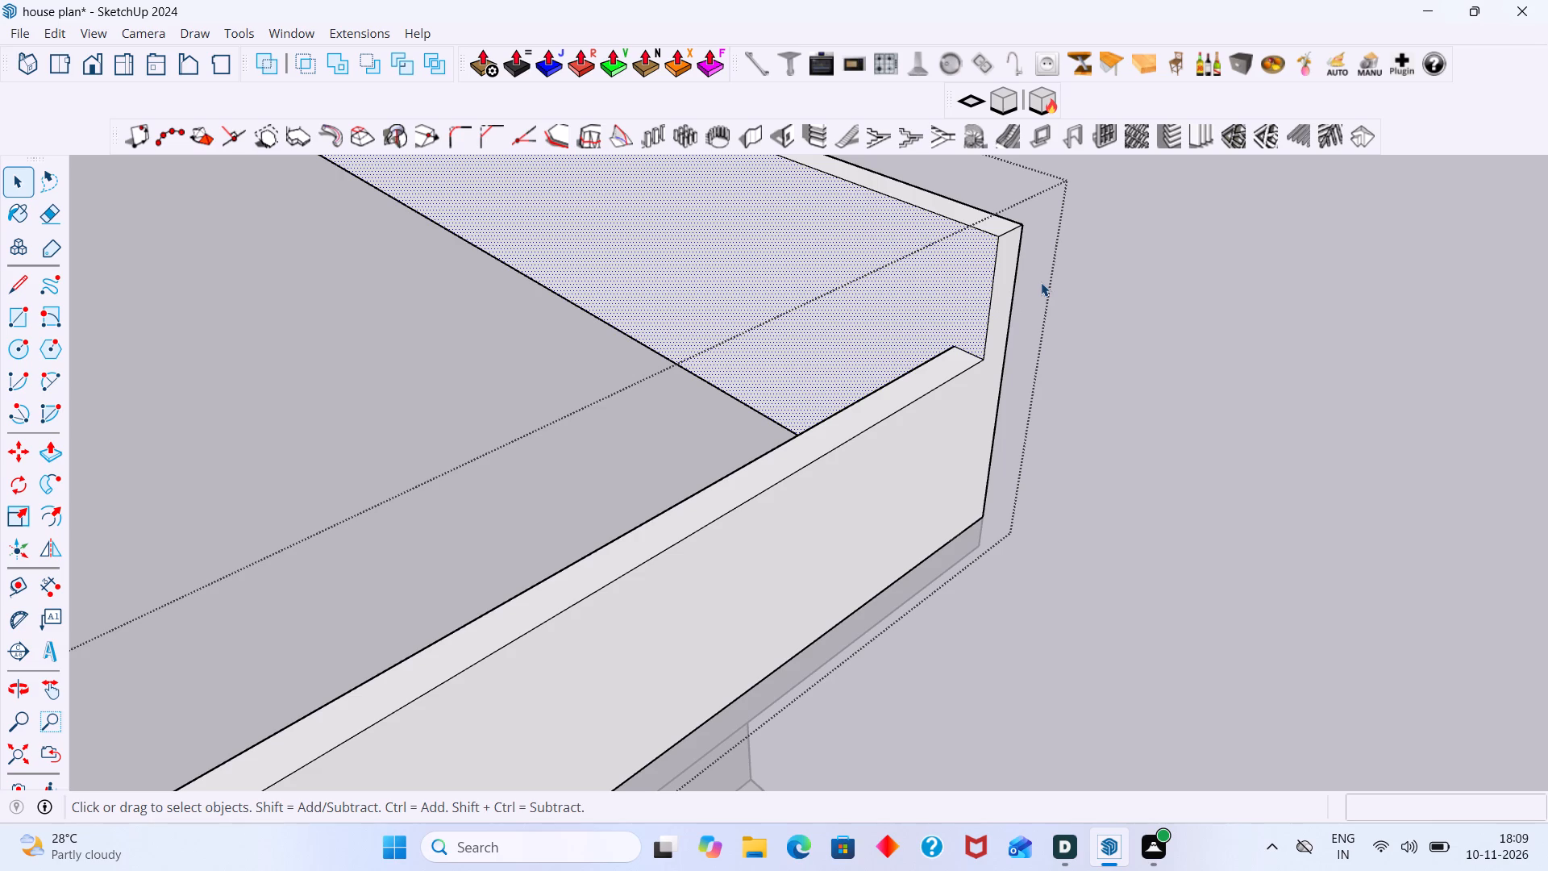
pyautogui.press('r')
pyautogui.scroll(6, 968, 340)
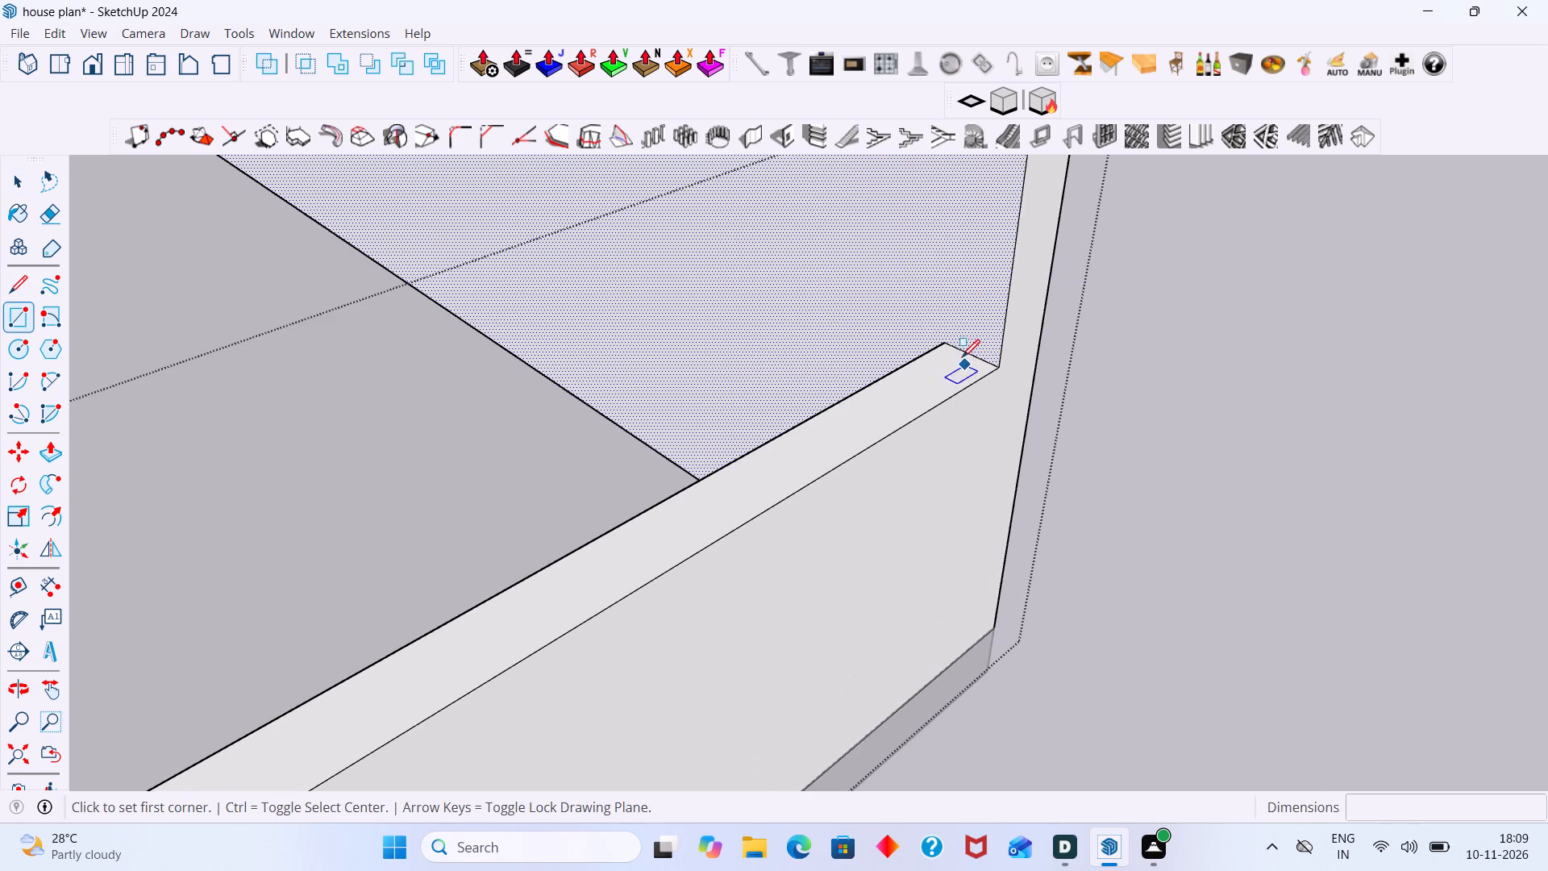
pyautogui.click(949, 340)
pyautogui.scroll(-9, 987, 228)
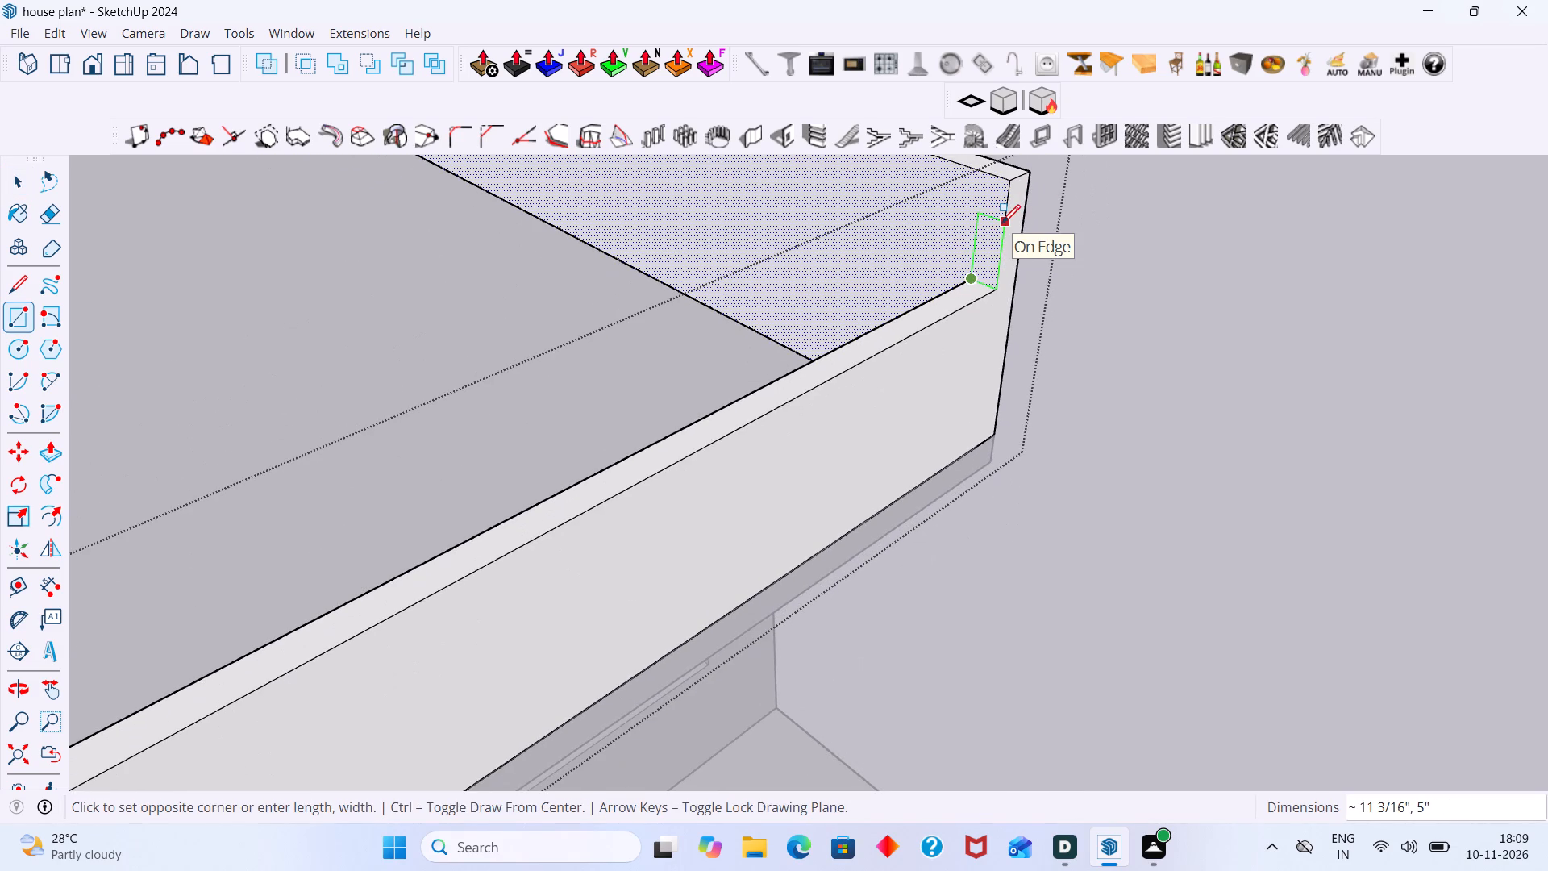
pyautogui.moveTo(1002, 223); pyautogui.dragTo(980, 274, button='middle')
pyautogui.scroll(3, 984, 244)
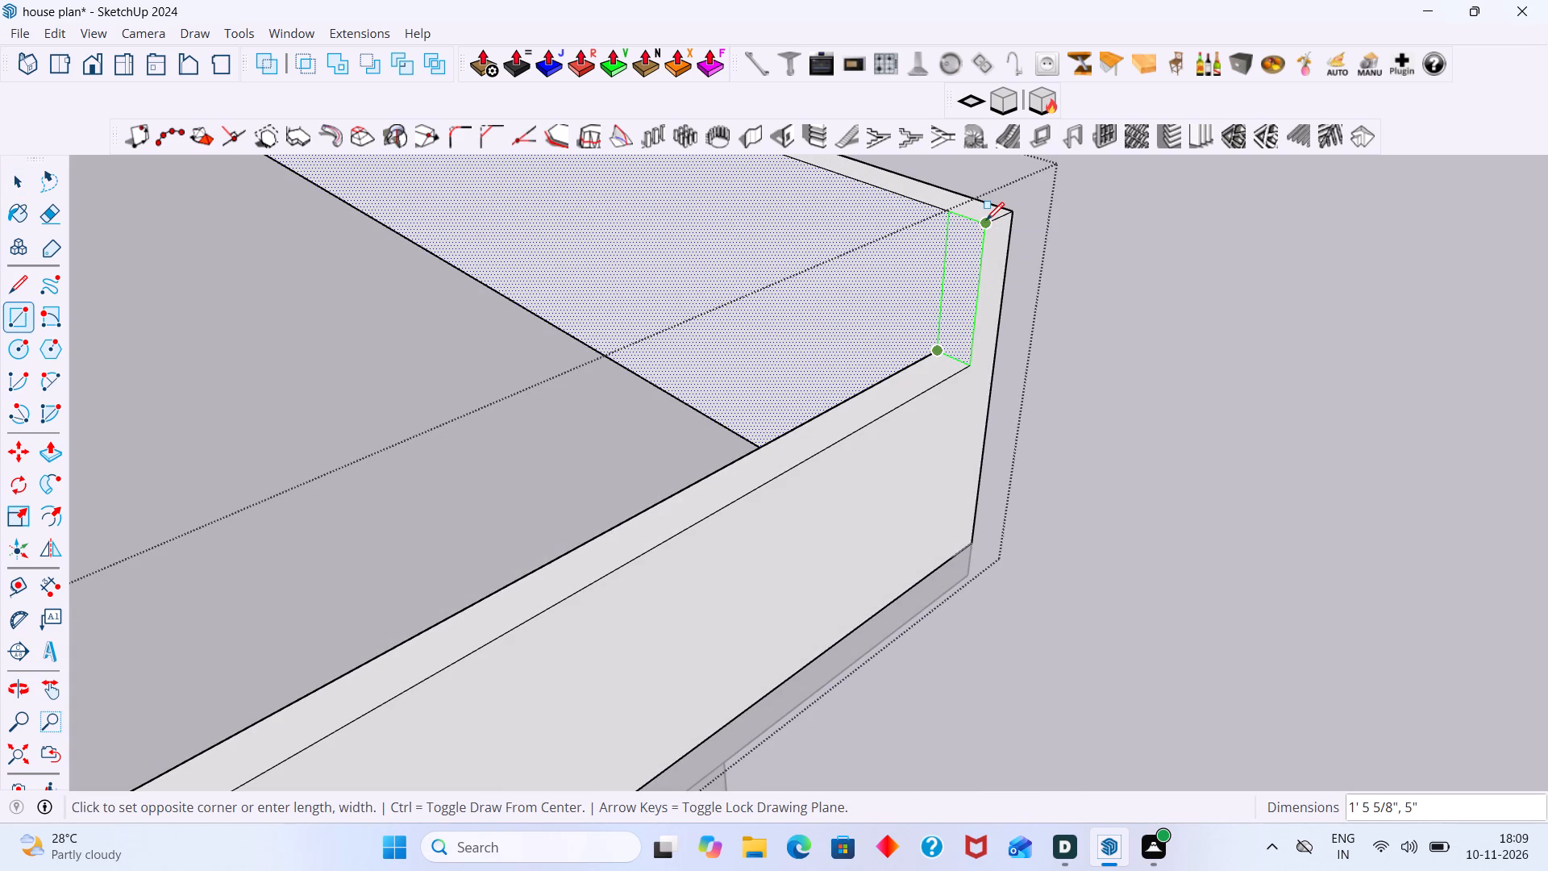
pyautogui.click(986, 220)
# Push/Pull the small rectangle about 12' along the top of the low front parapet to raise its far section, and leave the group.
pyautogui.press('p')
pyautogui.click(967, 270)
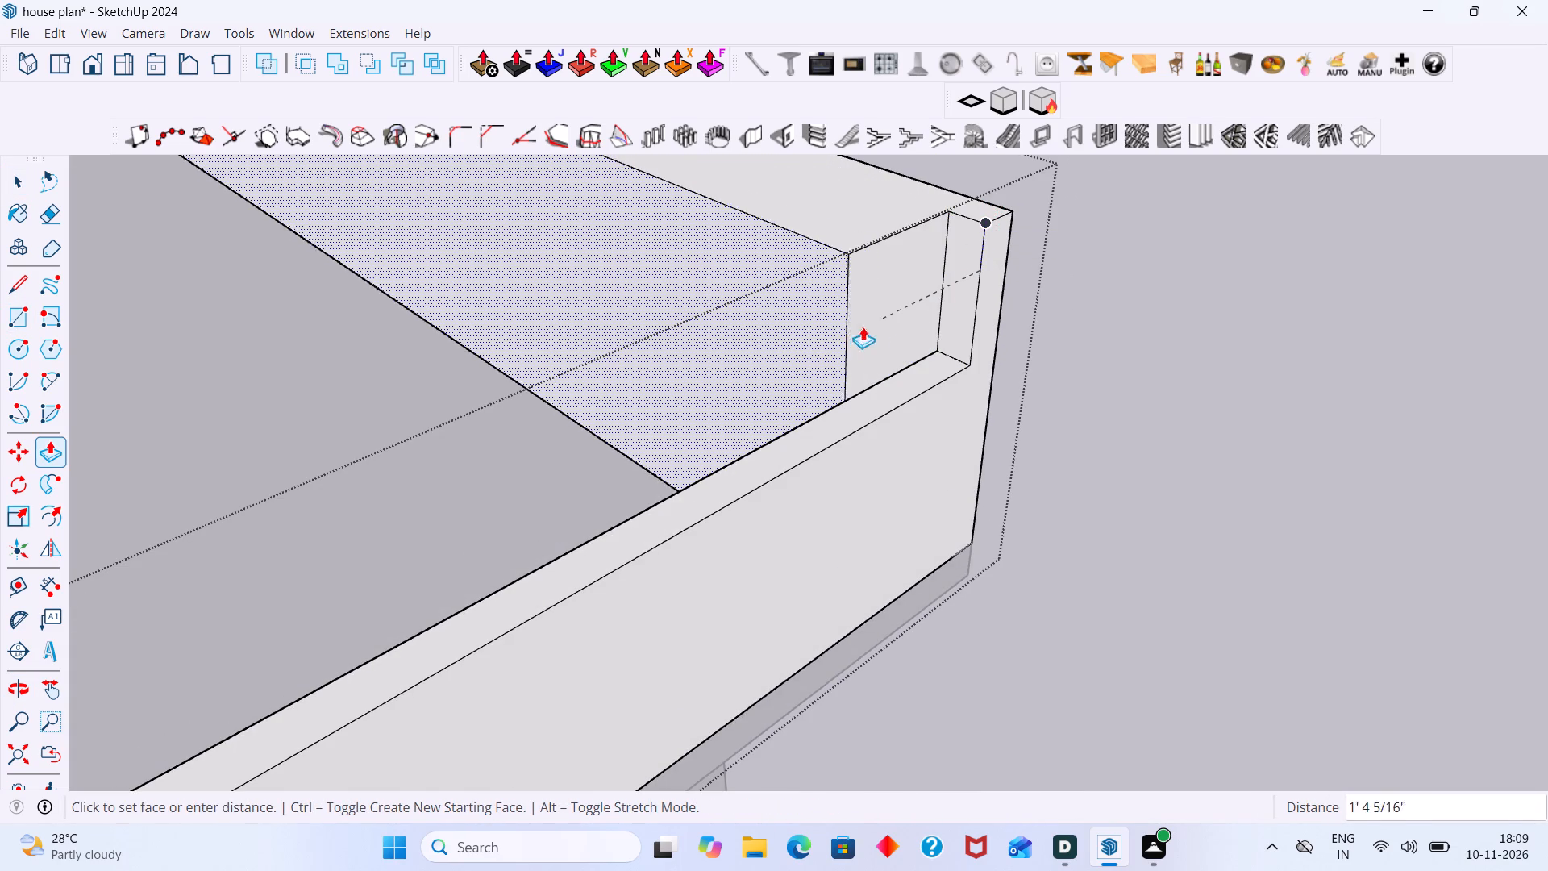
pyautogui.press('Escape')
pyautogui.click(952, 315)
pyautogui.scroll(-2, 885, 350)
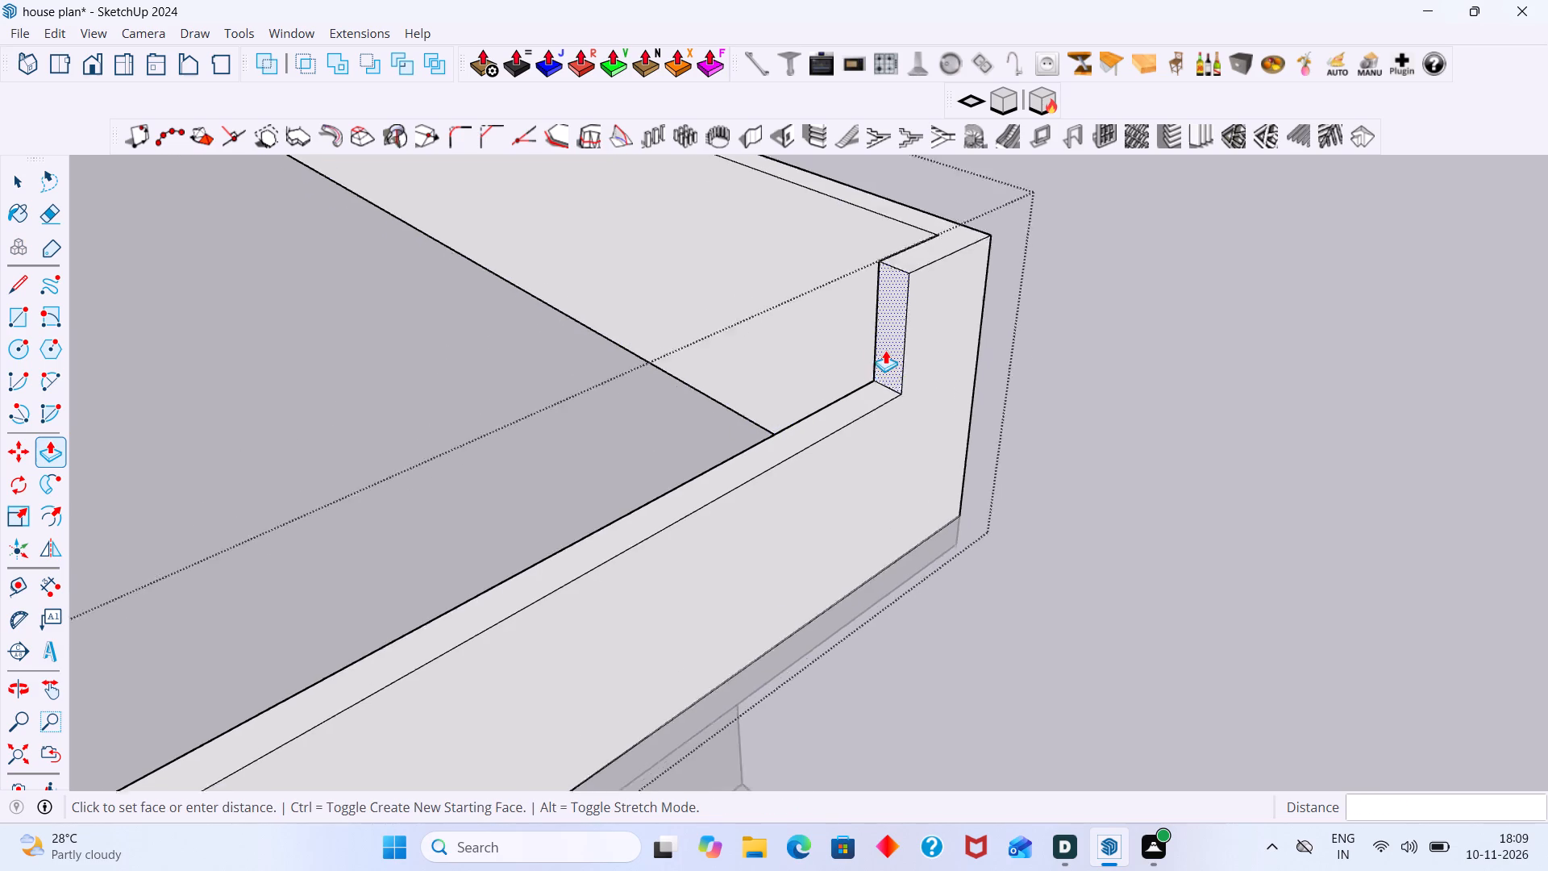
pyautogui.scroll(-13, 885, 350)
pyautogui.moveTo(881, 354); pyautogui.dragTo(799, 351, button='middle')
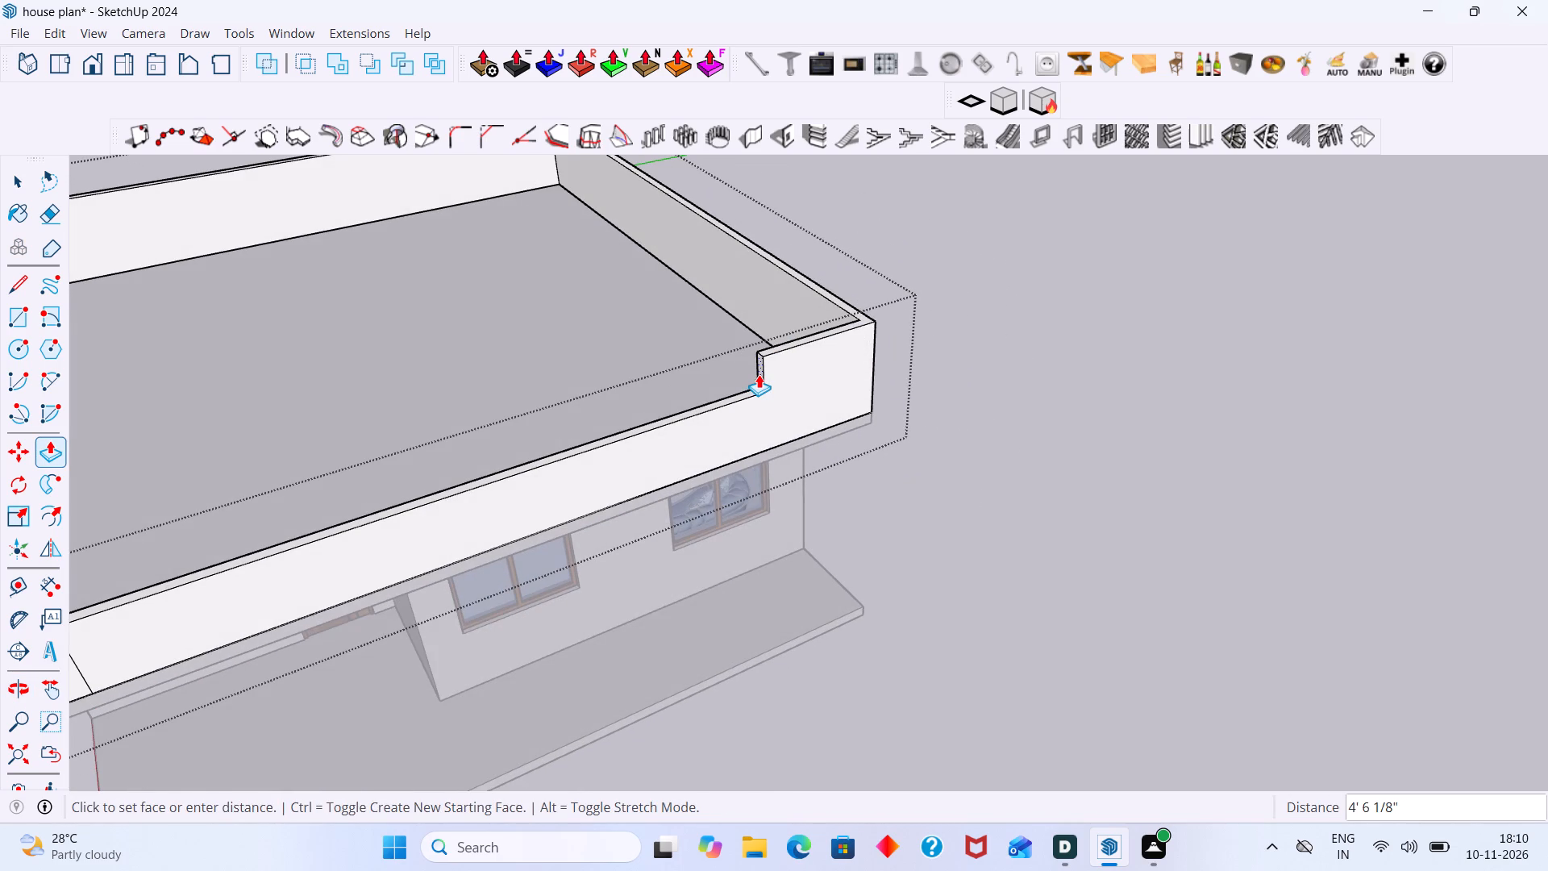
pyautogui.scroll(-4, 752, 375)
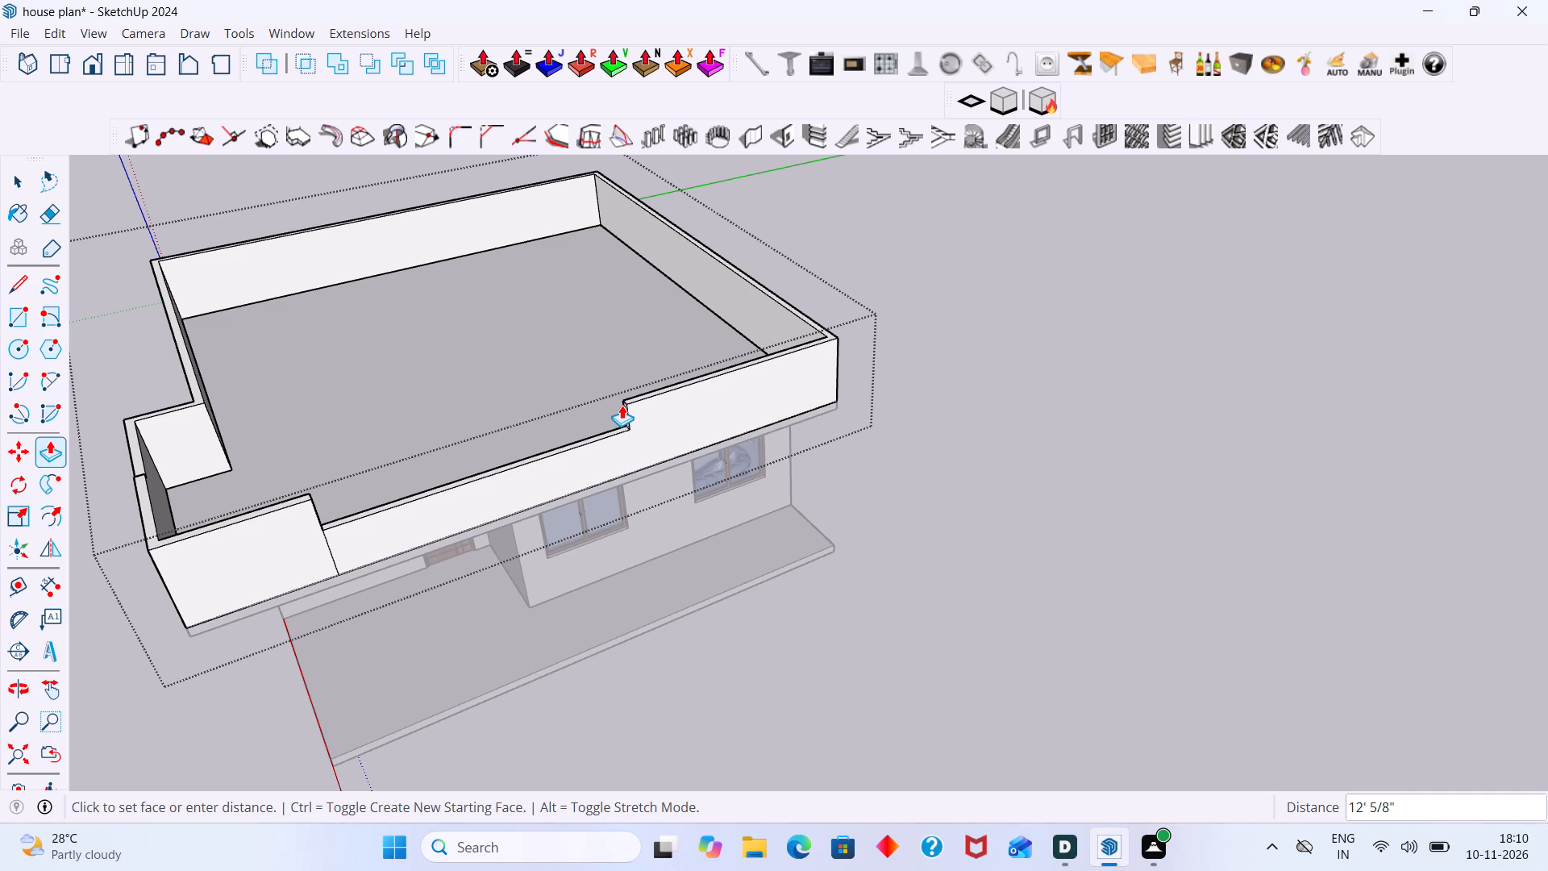
pyautogui.click(622, 405)
pyautogui.press('space')
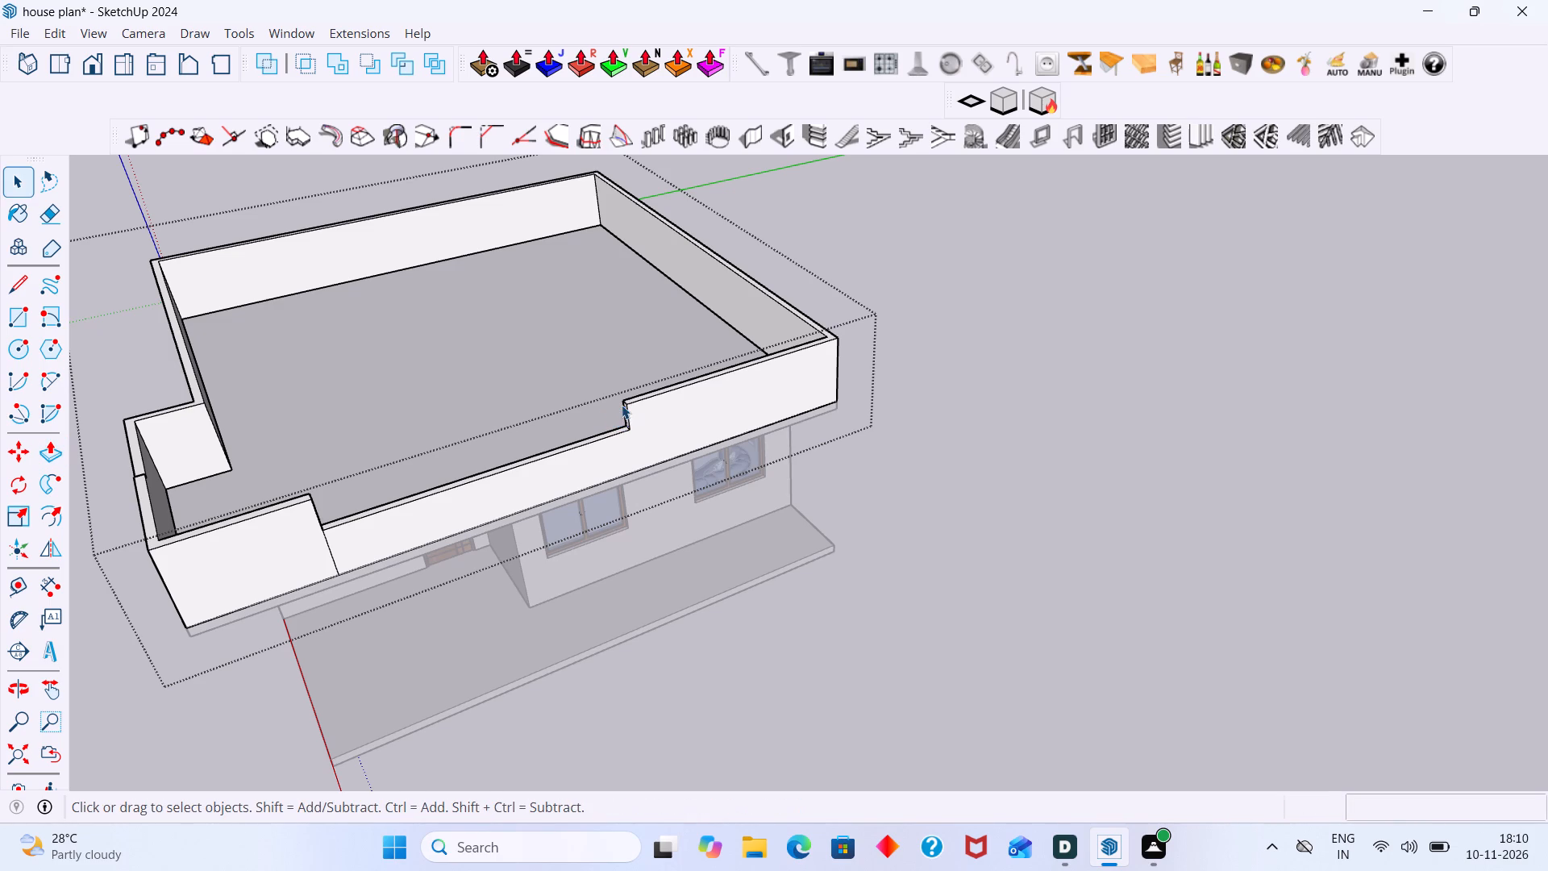
pyautogui.click(1139, 310)
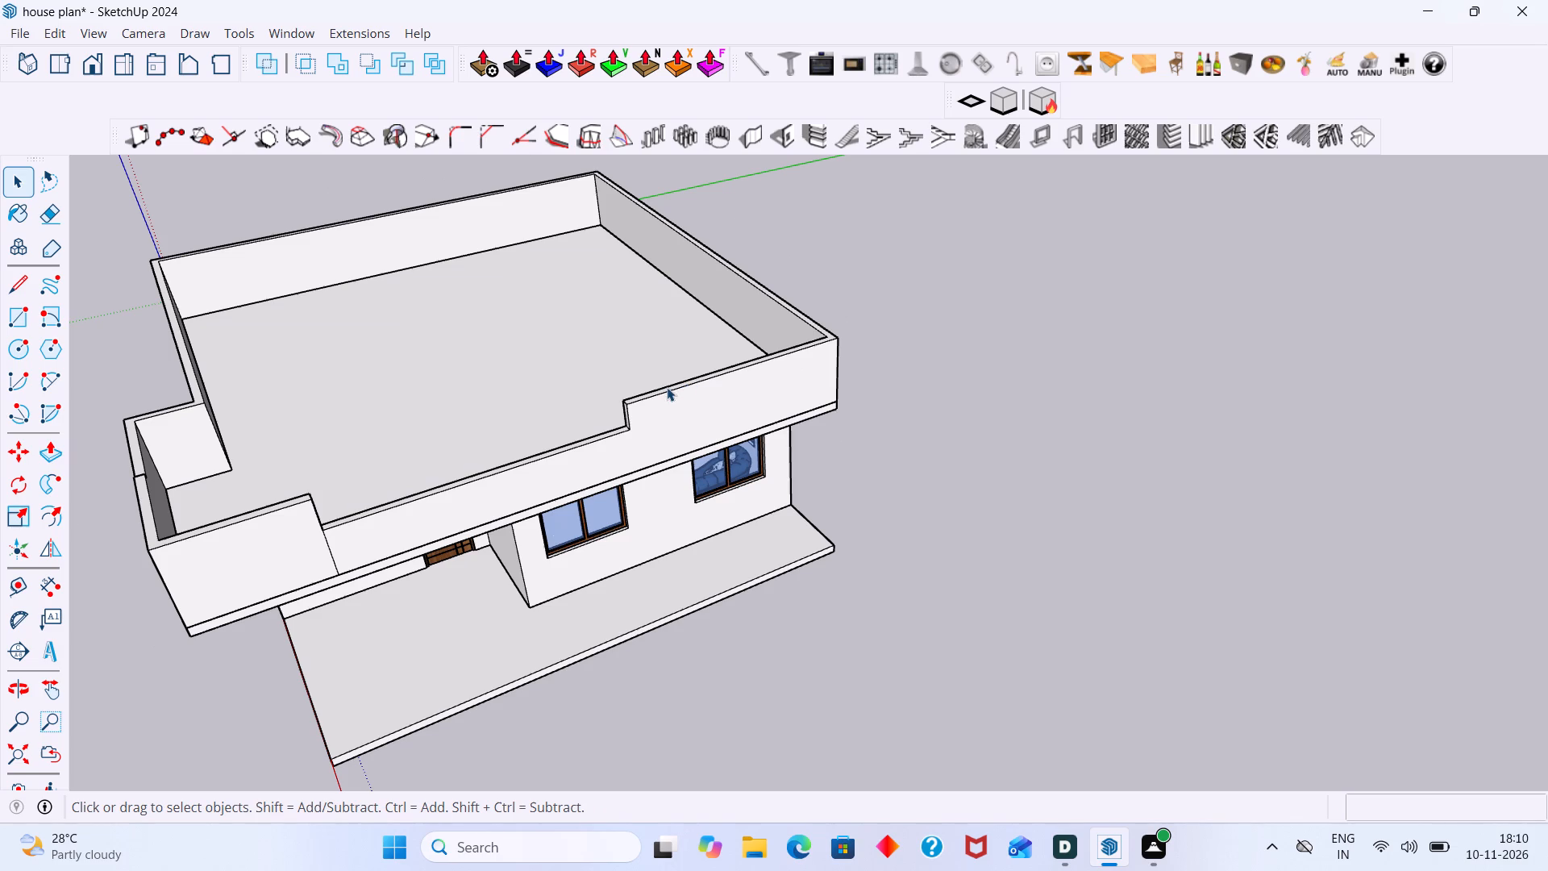
# Inside the parapet group, draw a vertical line about 2' 6 3/8" long from the new height step's base to the front parapet's bottom edge.
pyautogui.scroll(3, 485, 487)
pyautogui.moveTo(438, 503); pyautogui.dragTo(416, 477, button='middle')
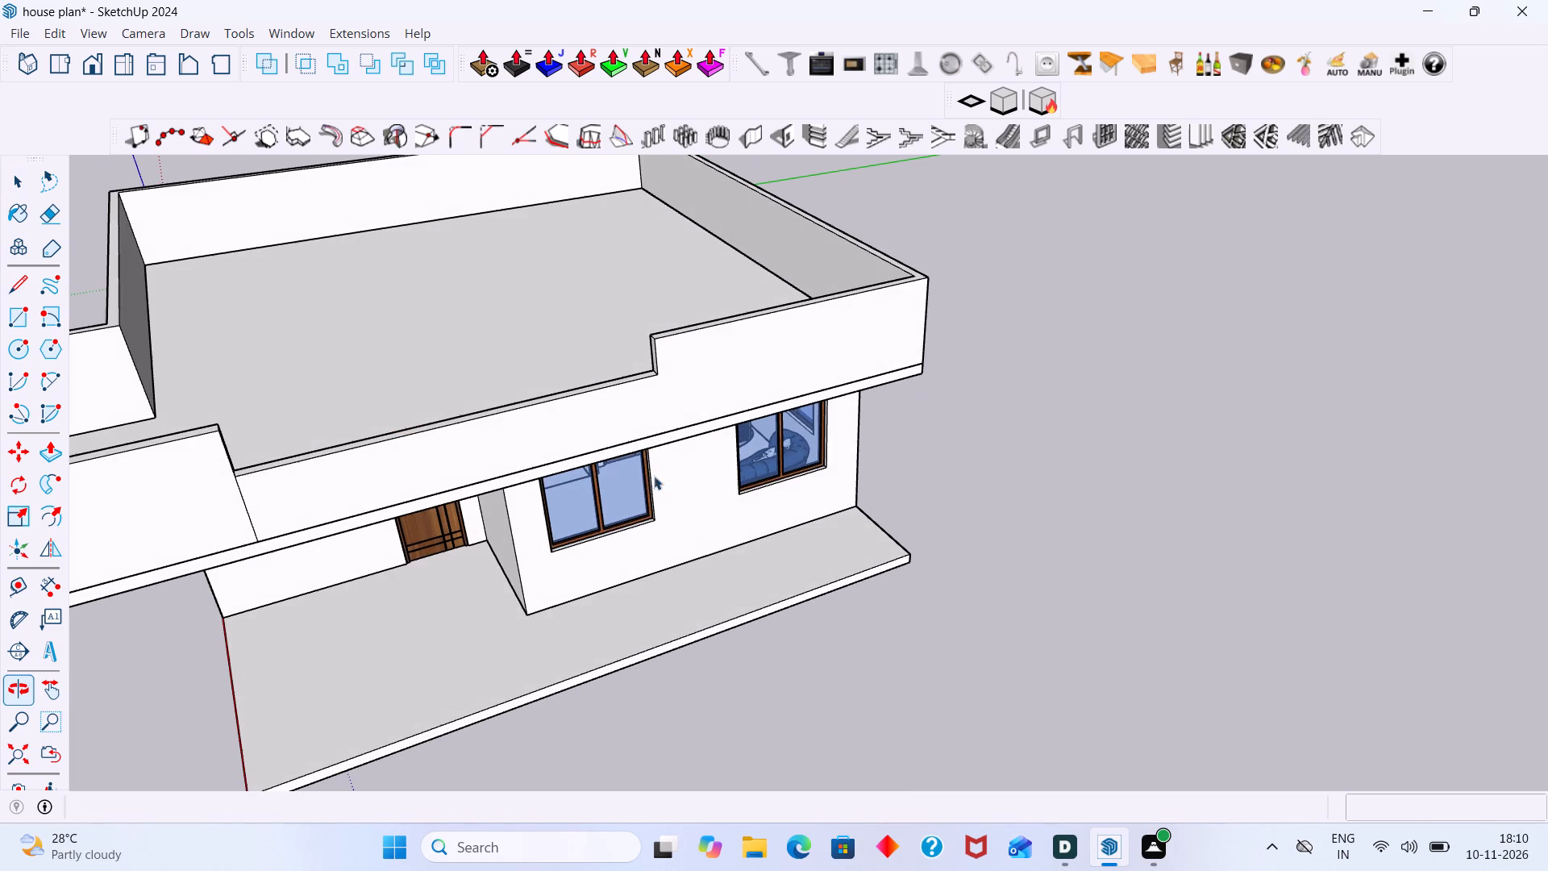
pyautogui.press('l')
pyautogui.press('space')
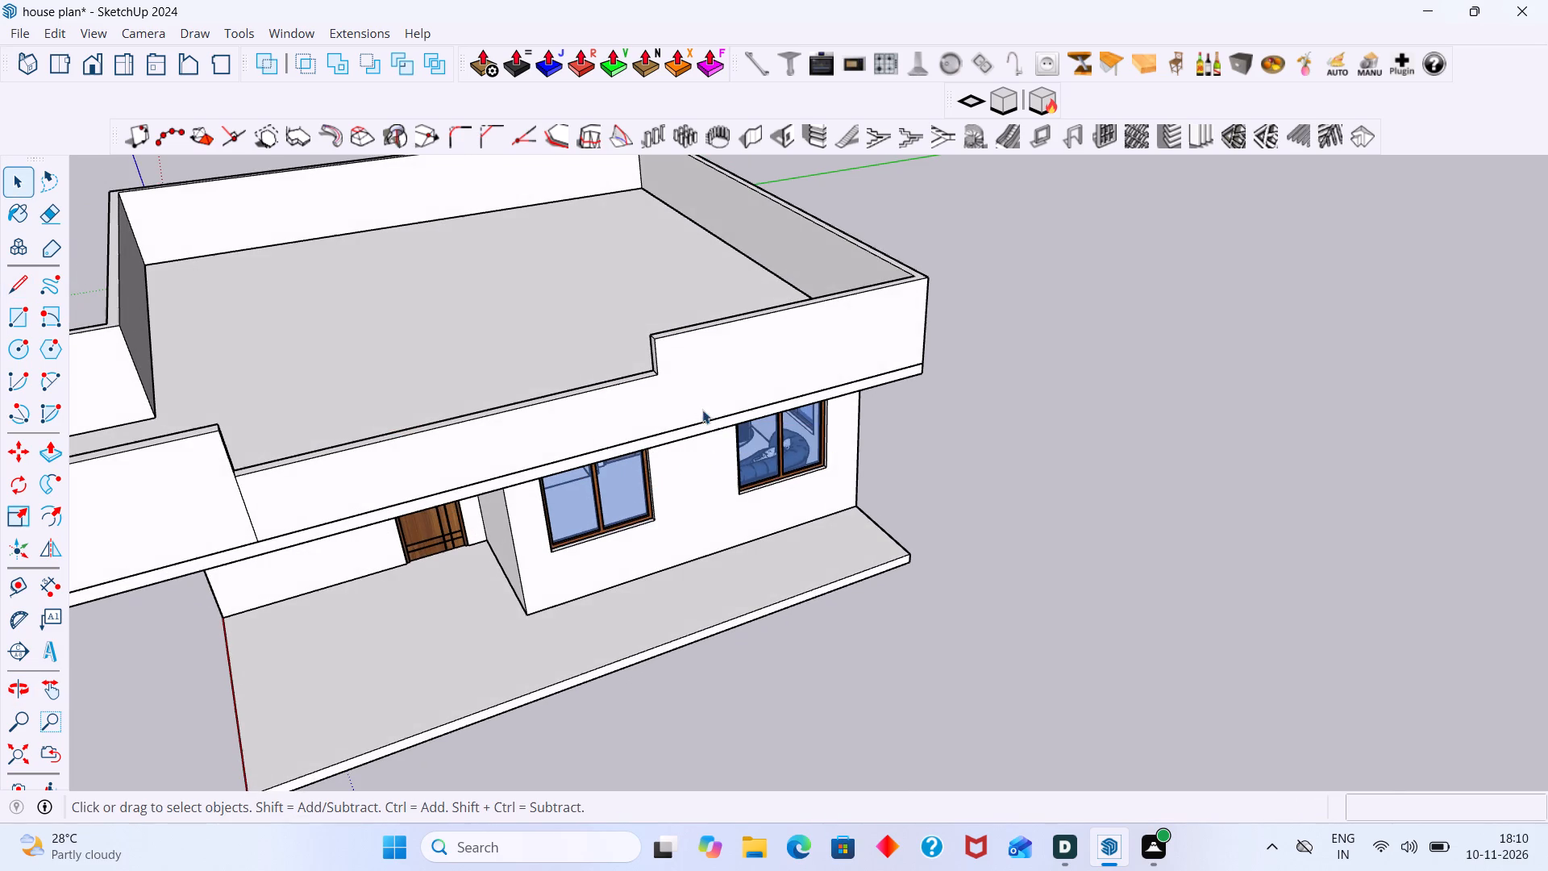
pyautogui.doubleClick(694, 390)
pyautogui.click(667, 417)
pyautogui.press('l')
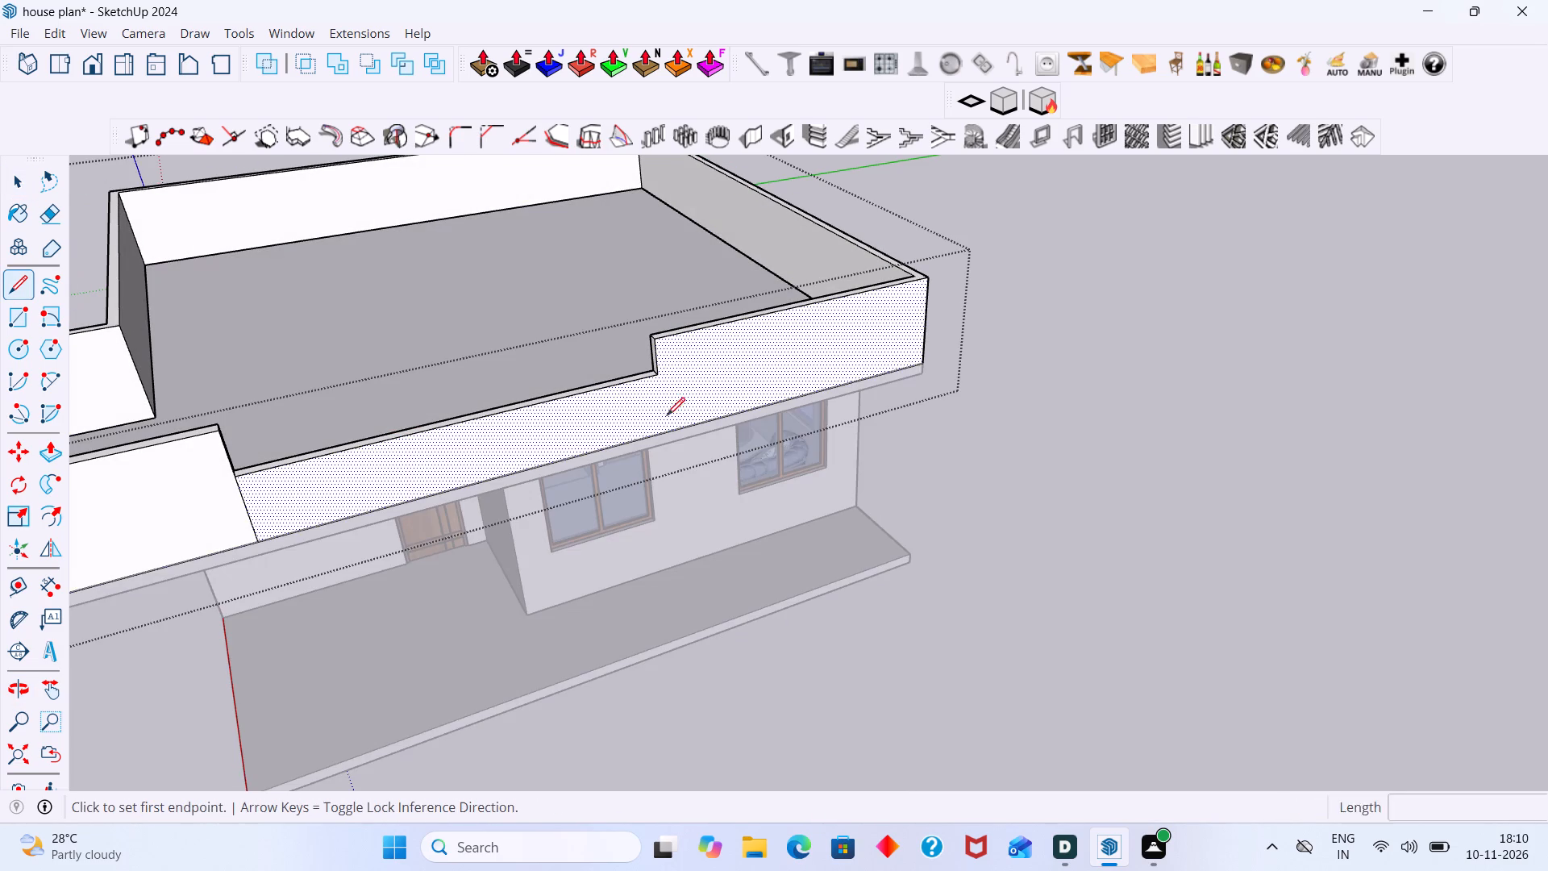
pyautogui.click(660, 374)
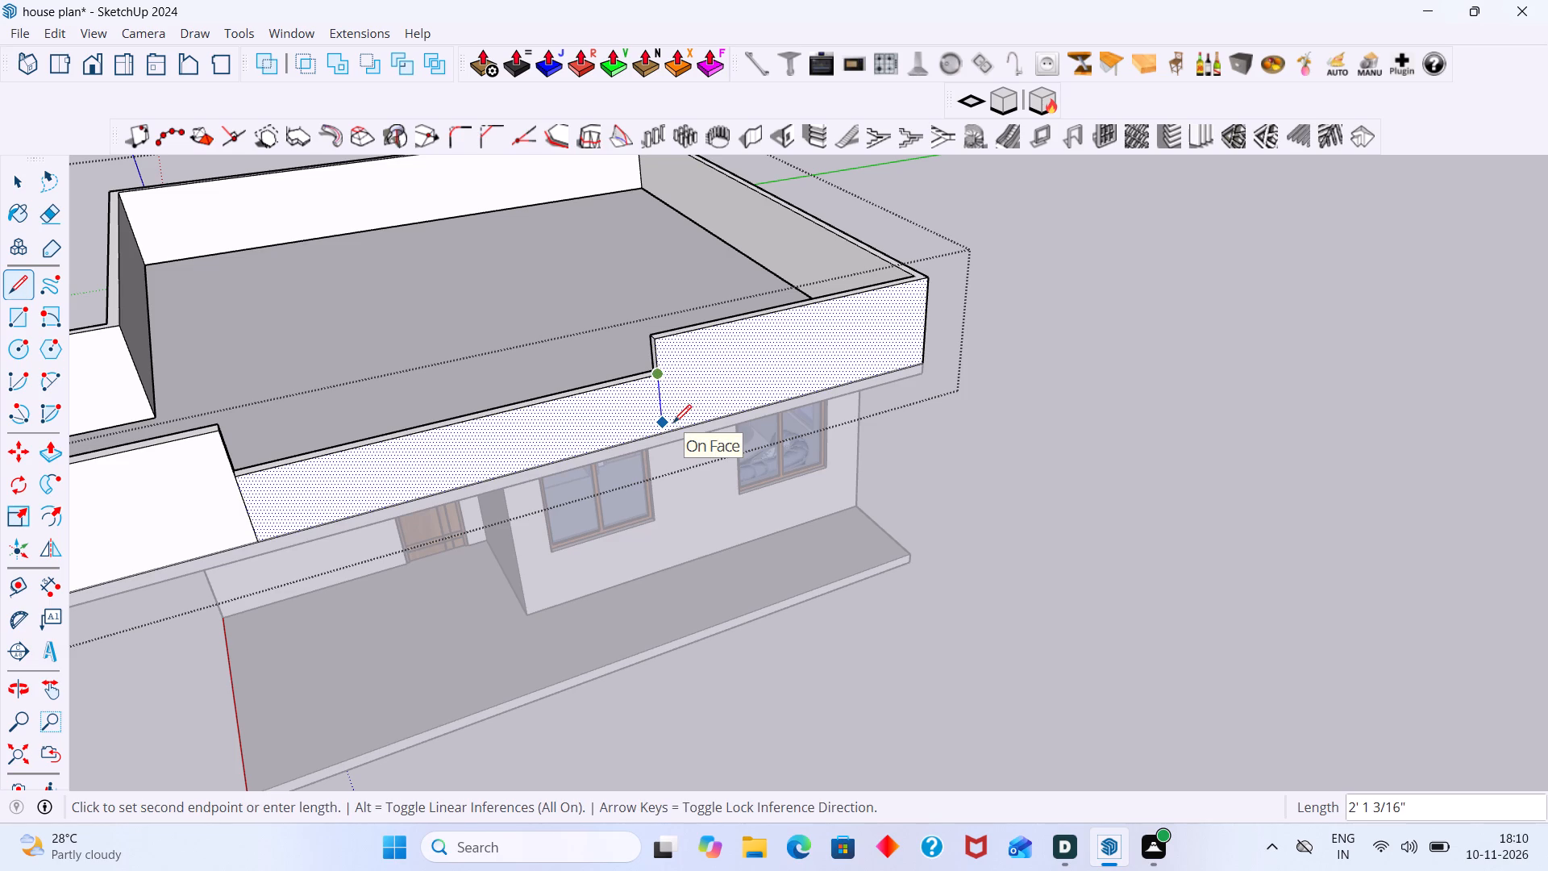
pyautogui.scroll(5, 673, 424)
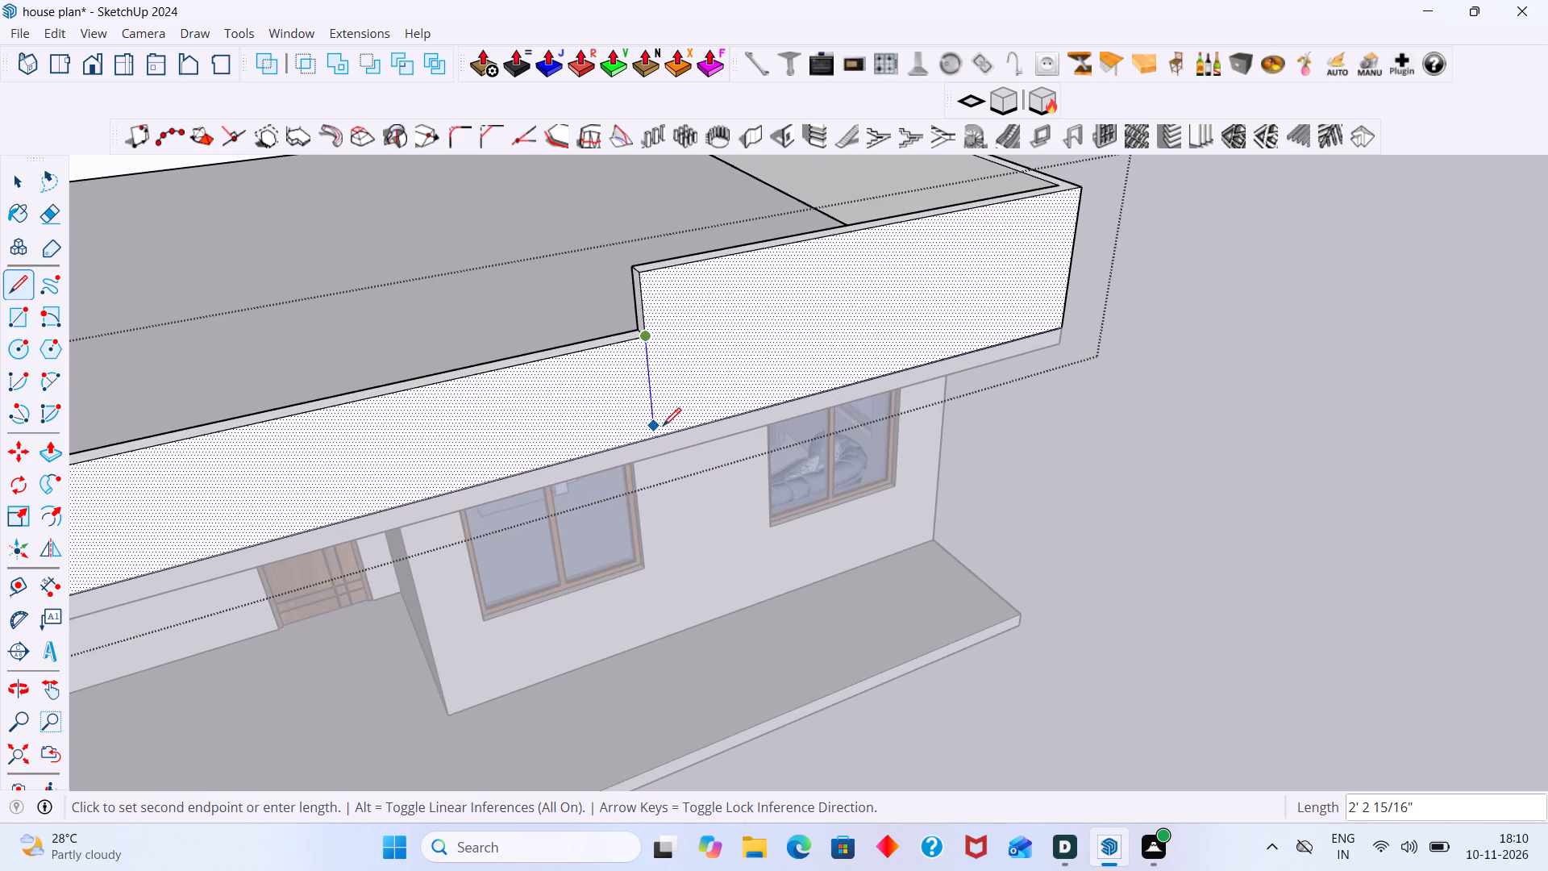
pyautogui.click(656, 435)
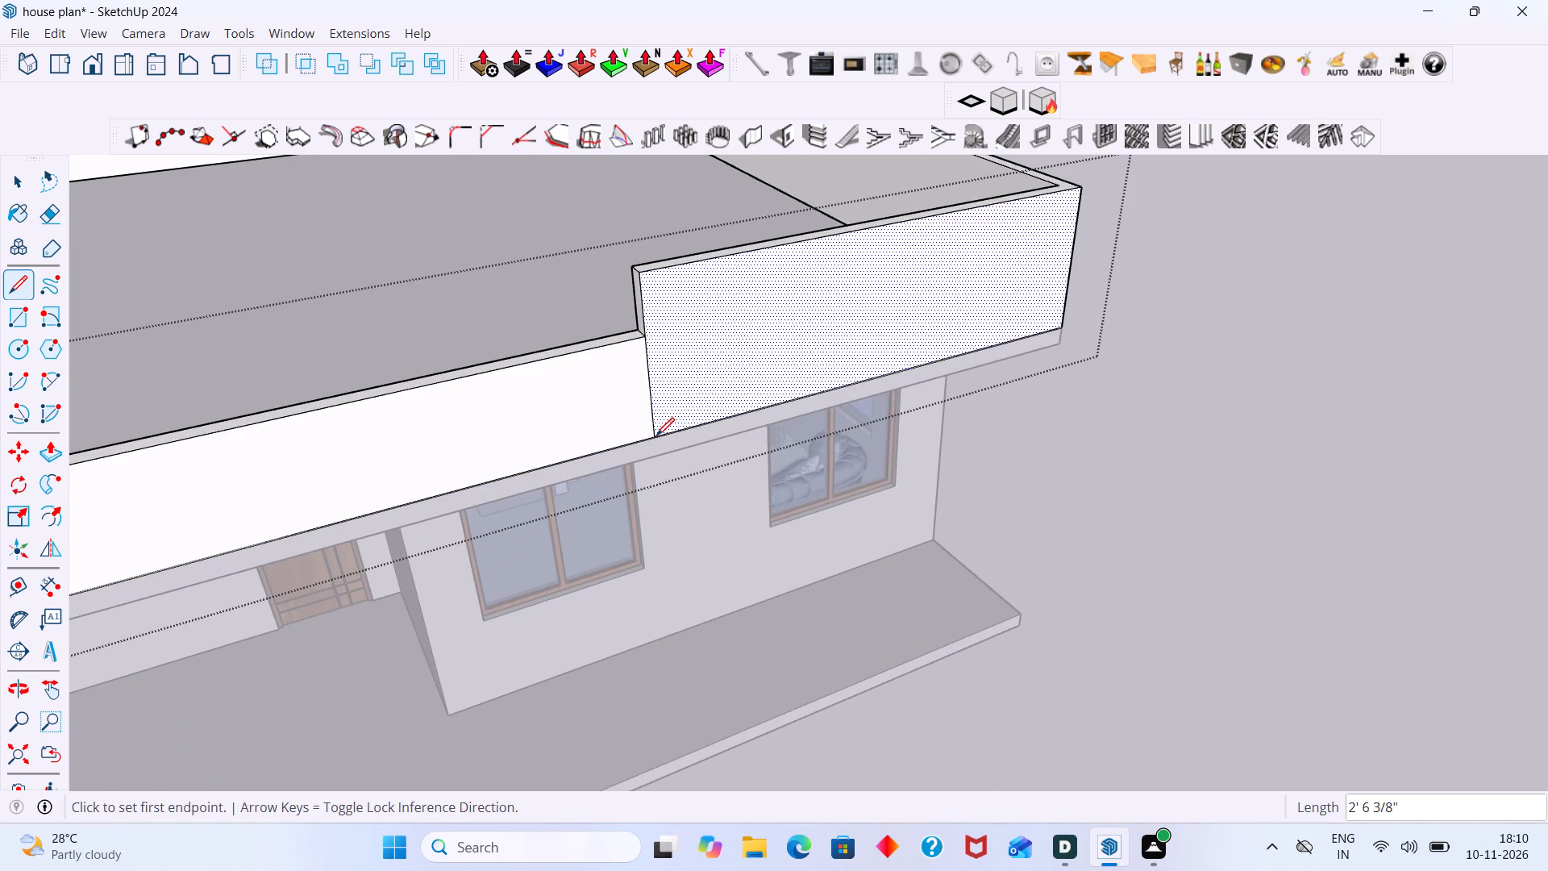
pyautogui.press('space')
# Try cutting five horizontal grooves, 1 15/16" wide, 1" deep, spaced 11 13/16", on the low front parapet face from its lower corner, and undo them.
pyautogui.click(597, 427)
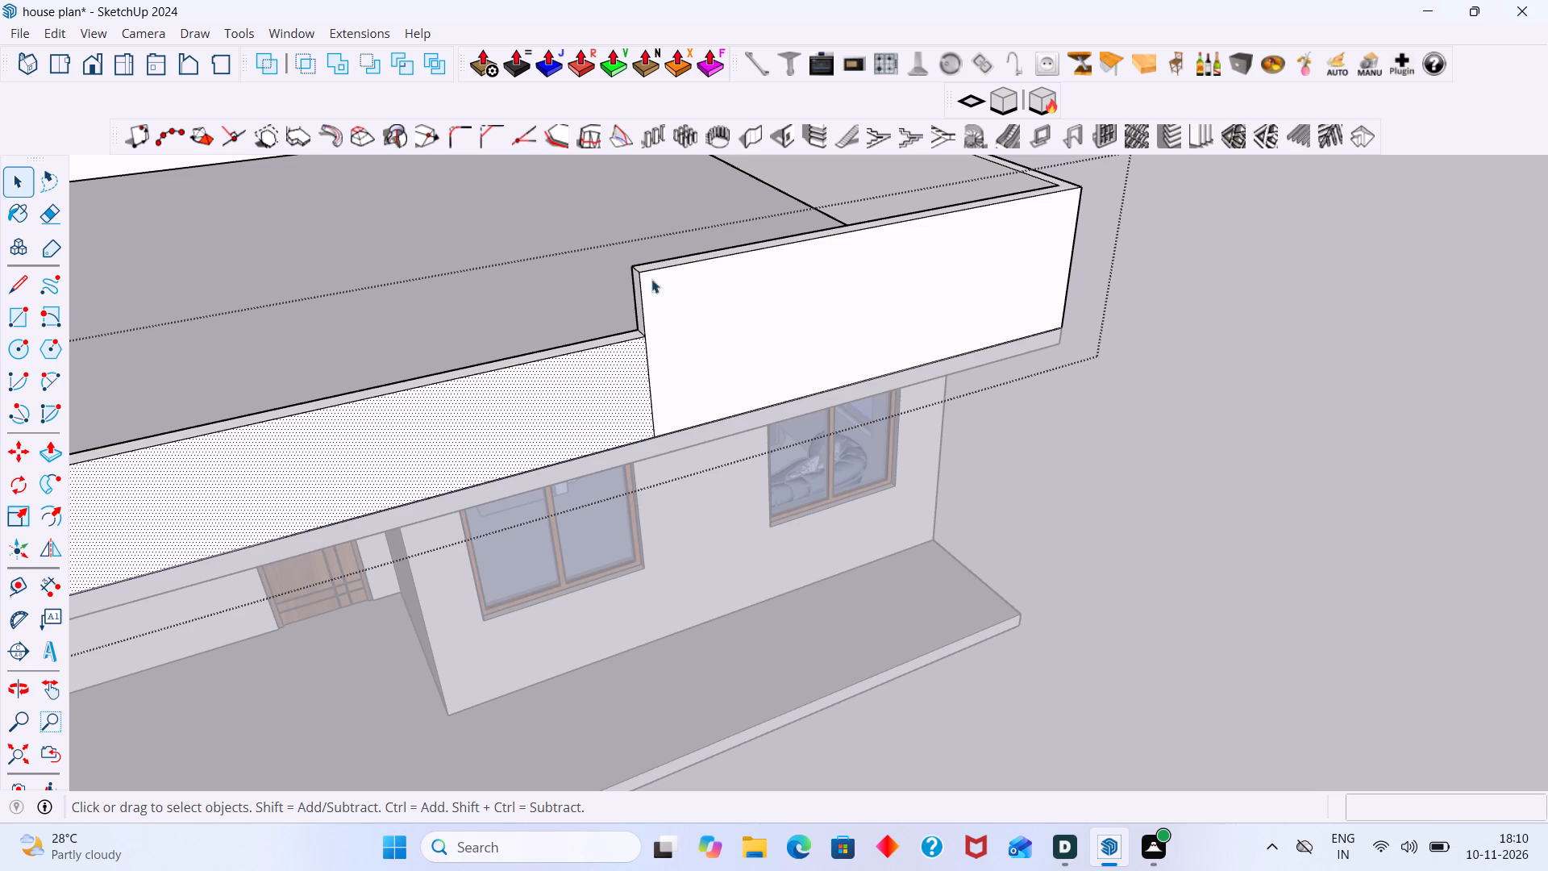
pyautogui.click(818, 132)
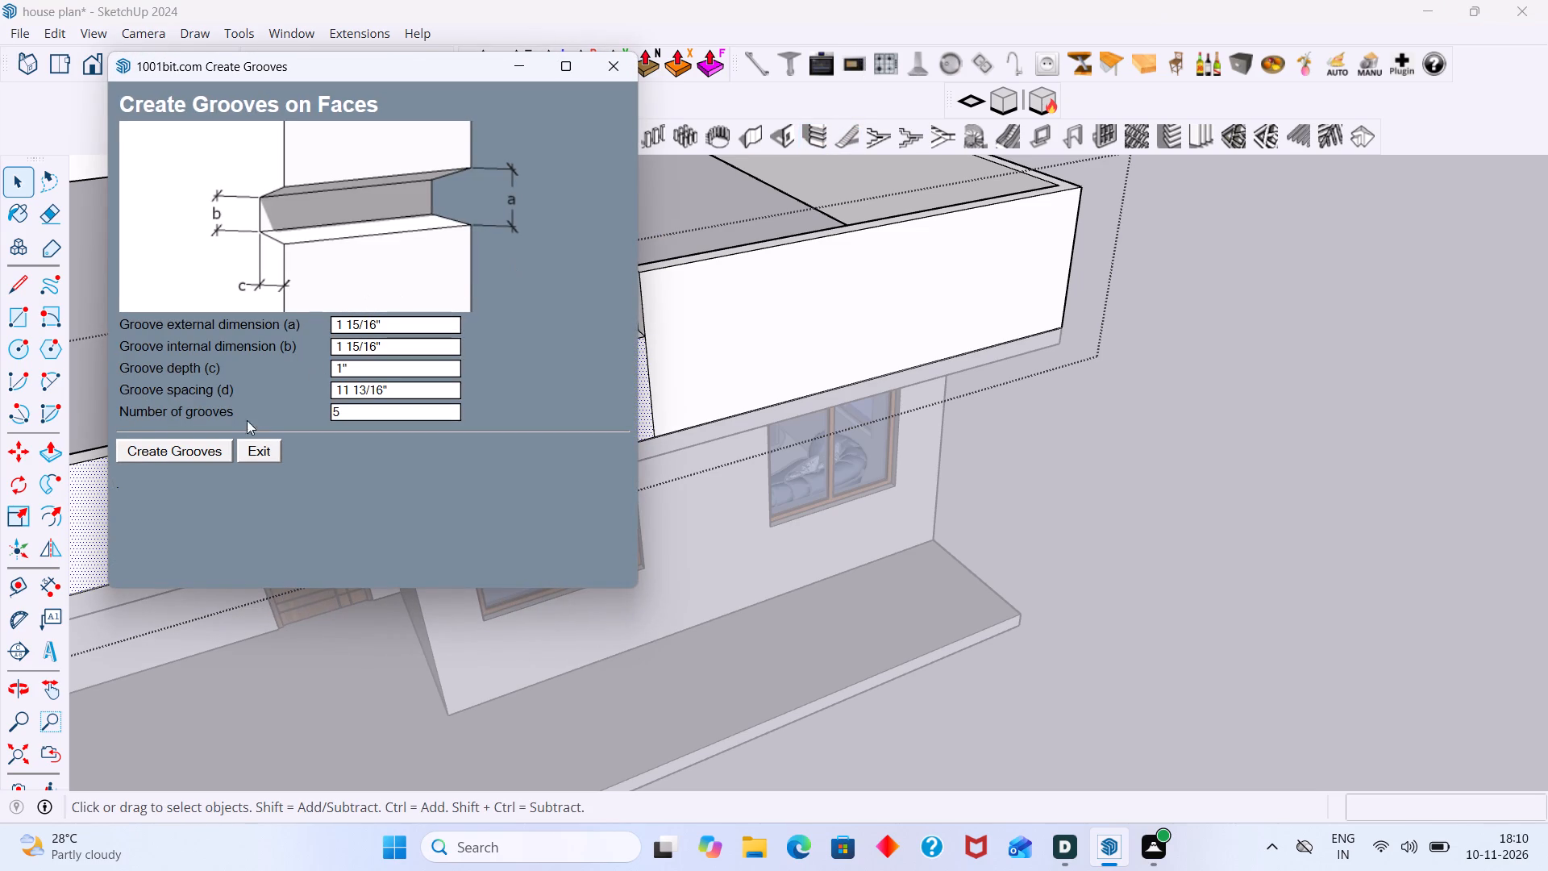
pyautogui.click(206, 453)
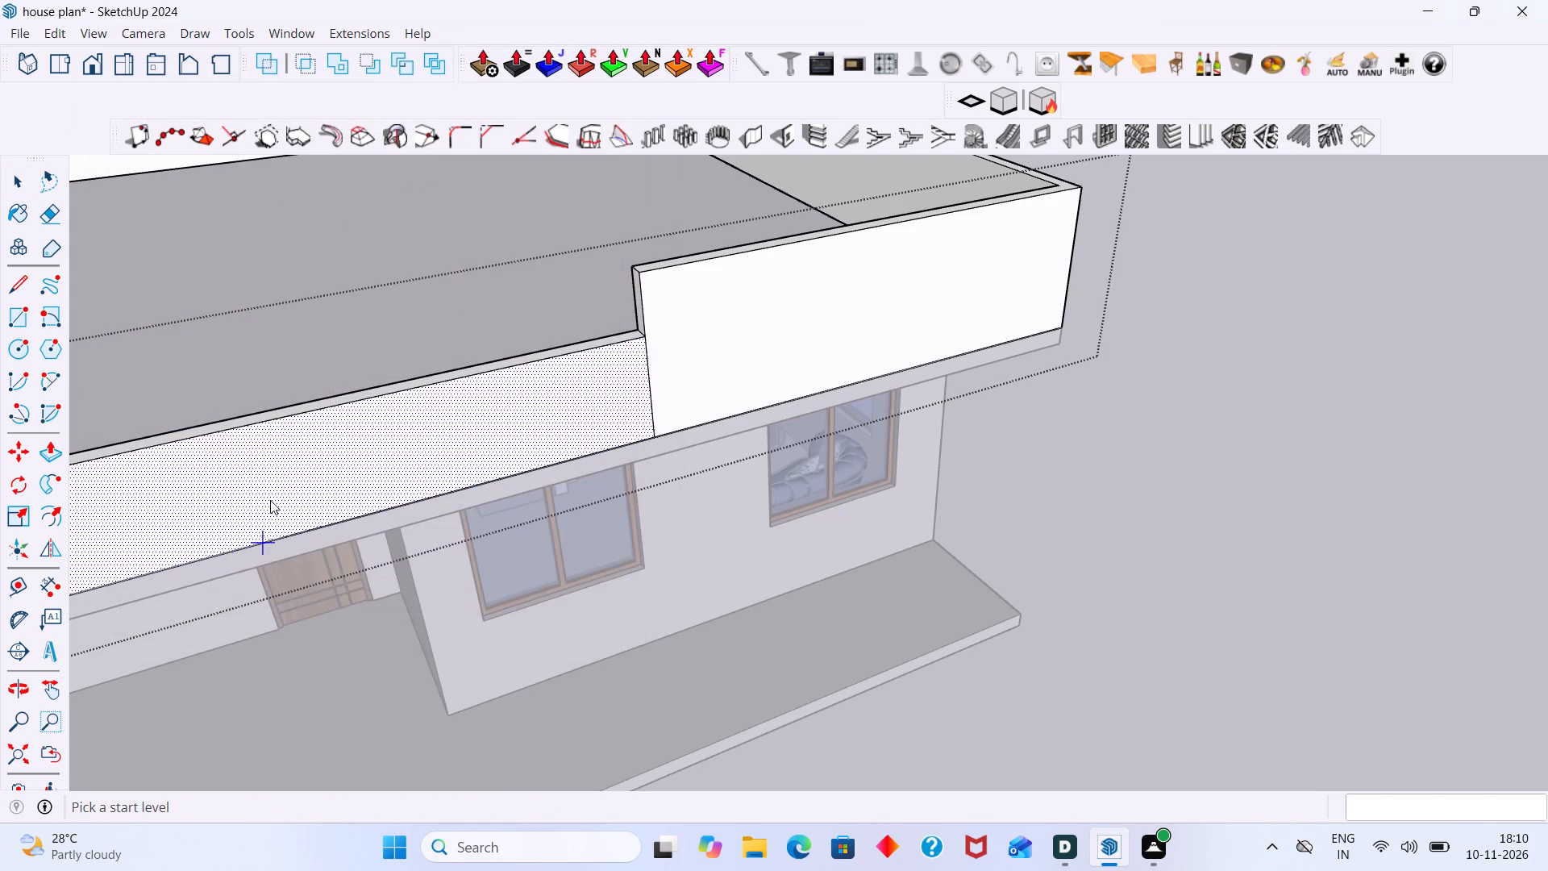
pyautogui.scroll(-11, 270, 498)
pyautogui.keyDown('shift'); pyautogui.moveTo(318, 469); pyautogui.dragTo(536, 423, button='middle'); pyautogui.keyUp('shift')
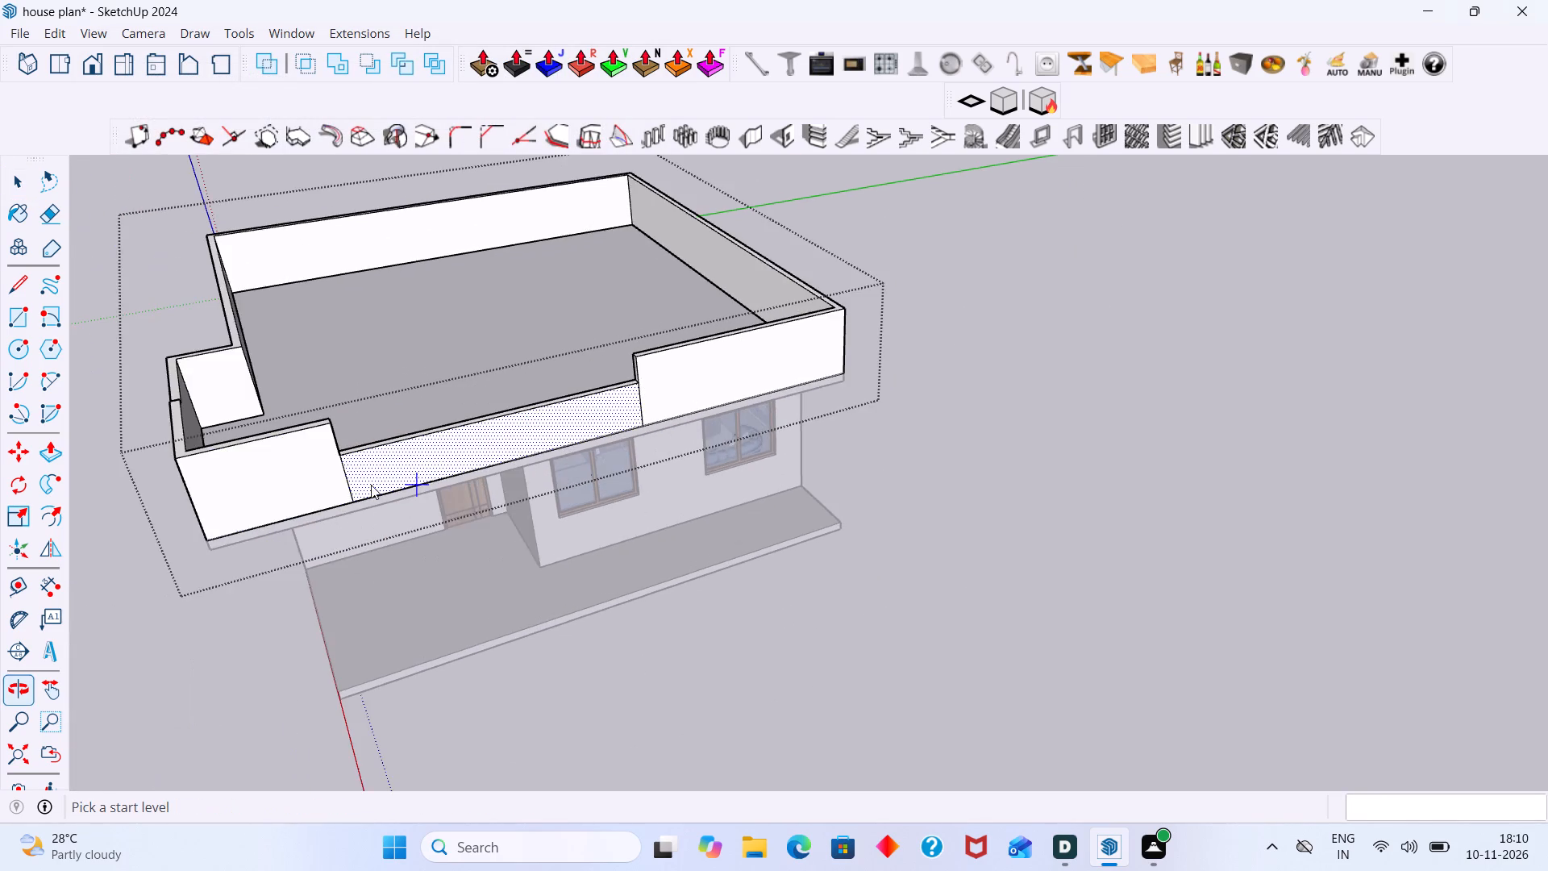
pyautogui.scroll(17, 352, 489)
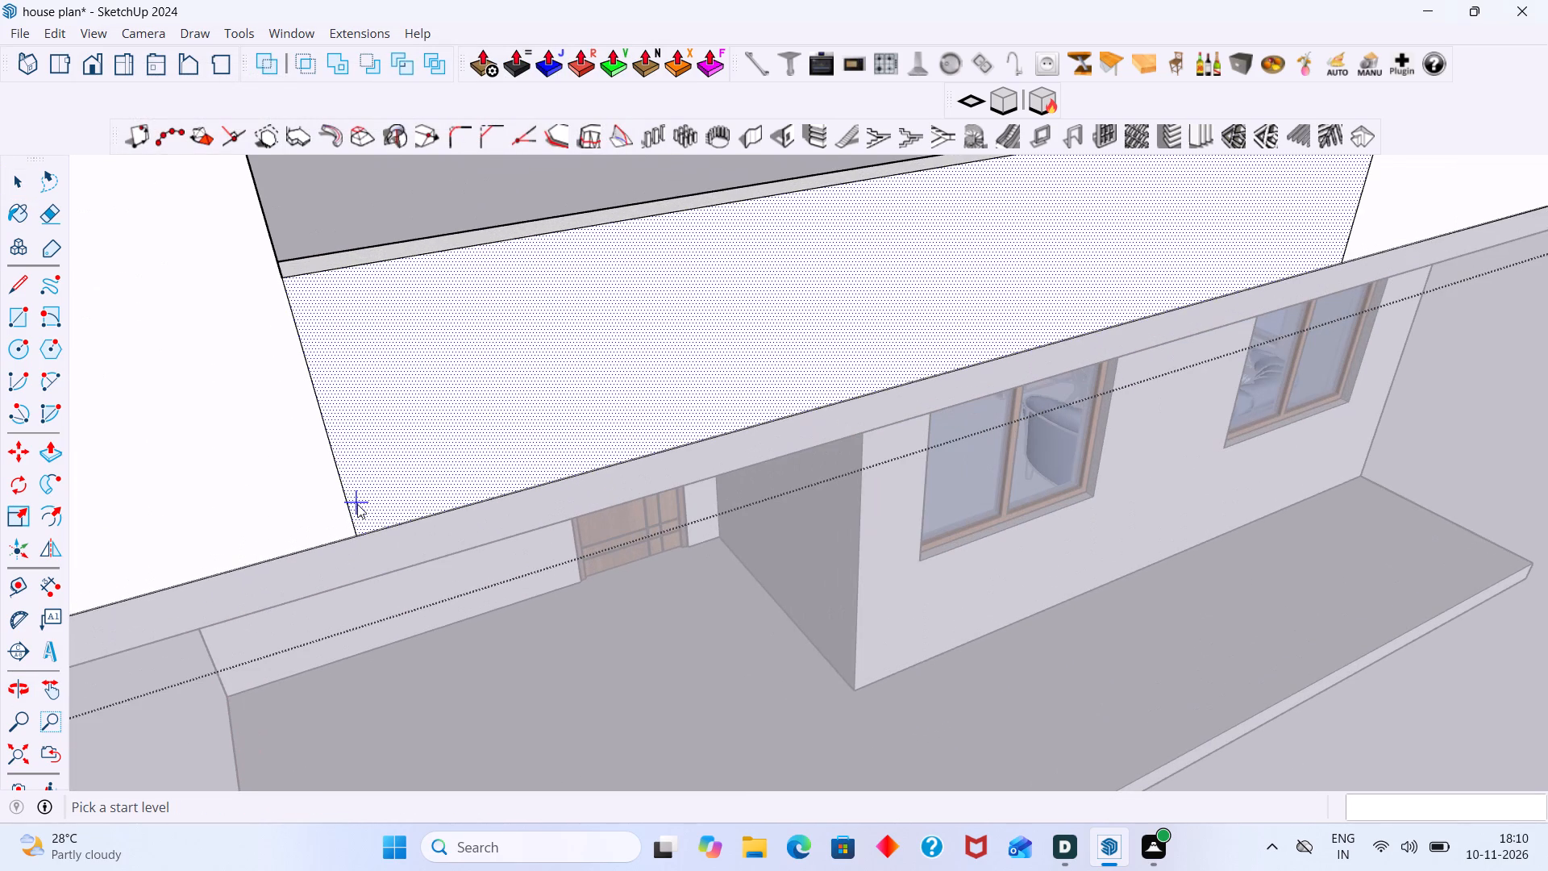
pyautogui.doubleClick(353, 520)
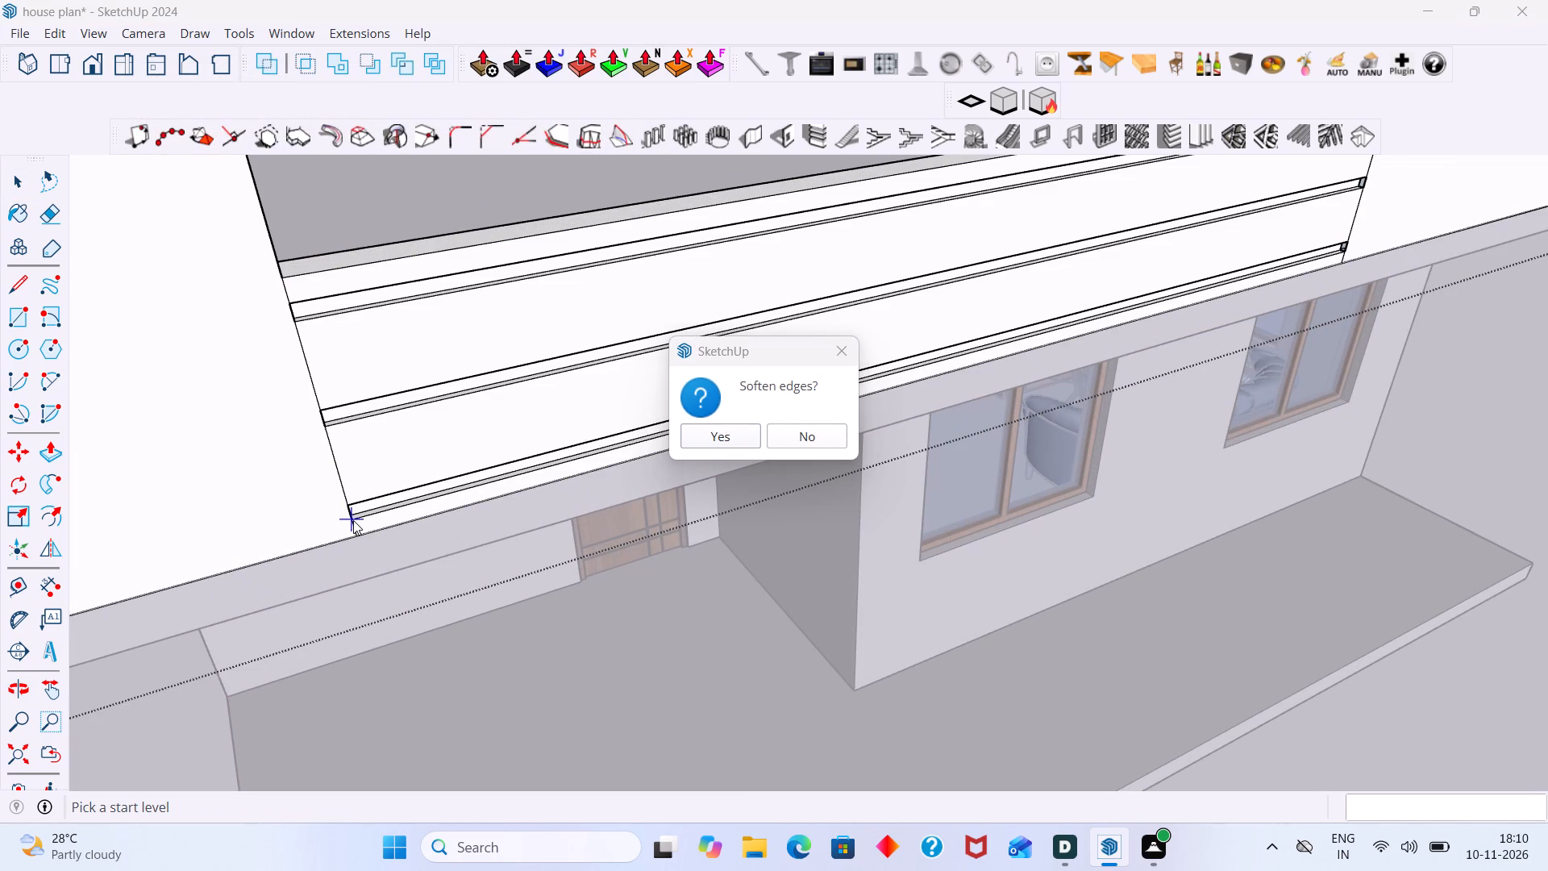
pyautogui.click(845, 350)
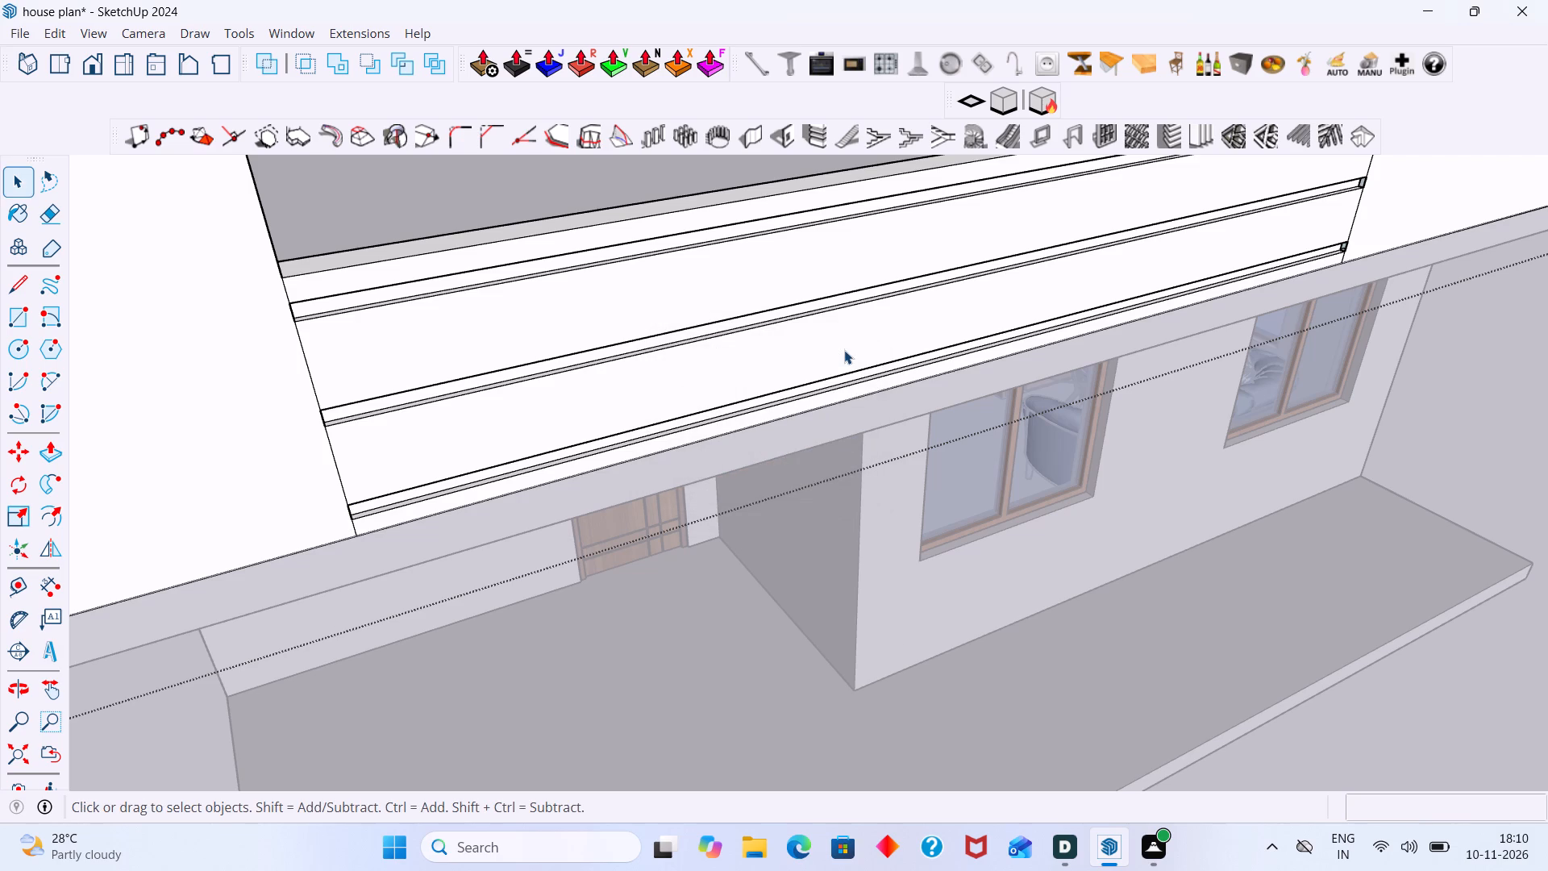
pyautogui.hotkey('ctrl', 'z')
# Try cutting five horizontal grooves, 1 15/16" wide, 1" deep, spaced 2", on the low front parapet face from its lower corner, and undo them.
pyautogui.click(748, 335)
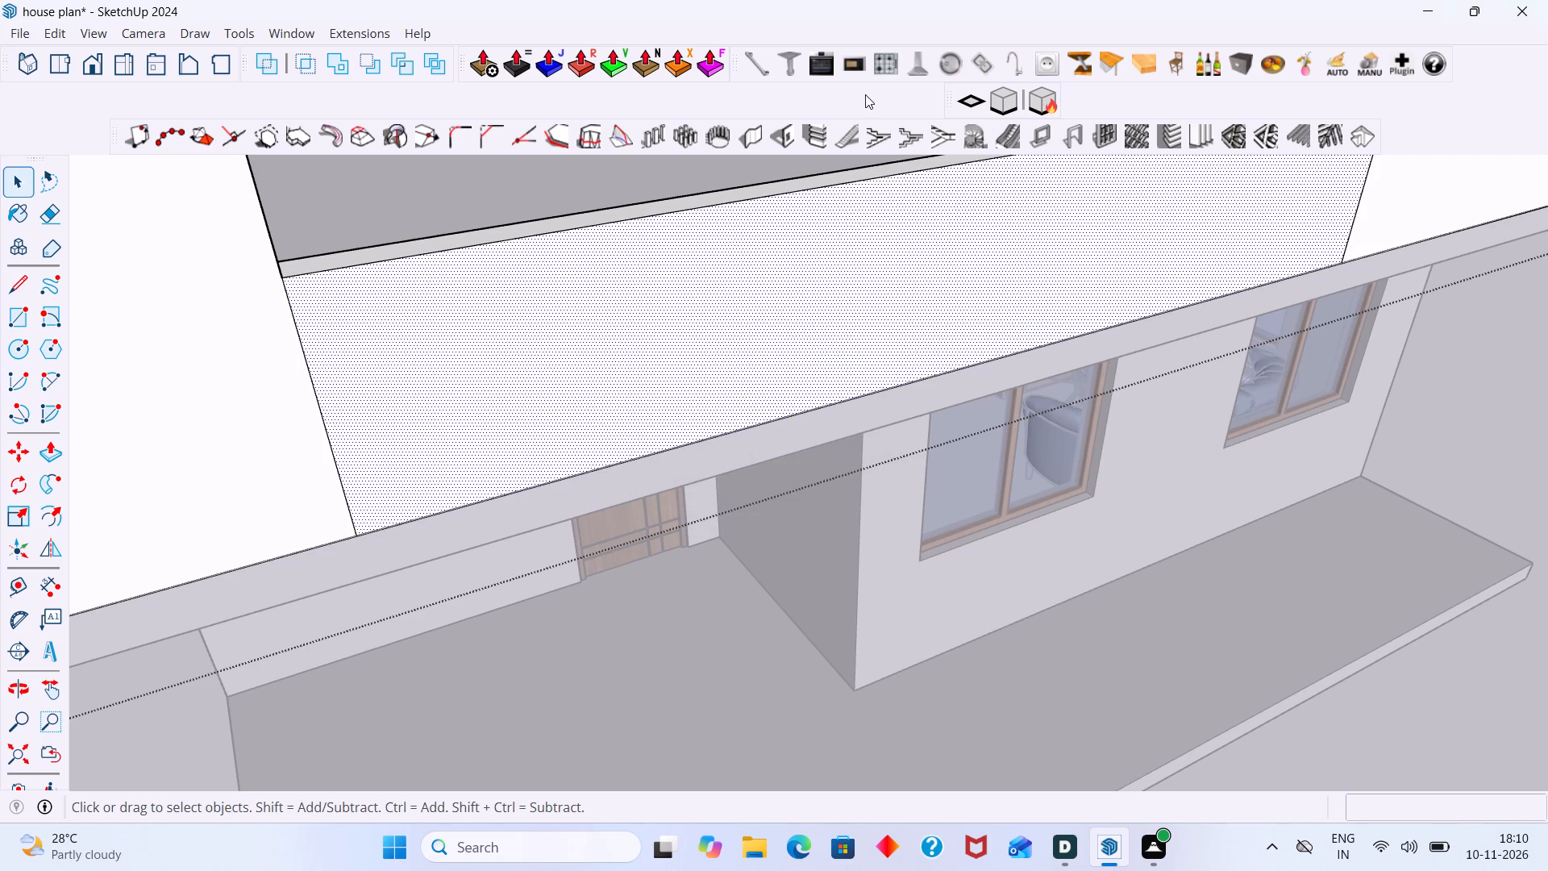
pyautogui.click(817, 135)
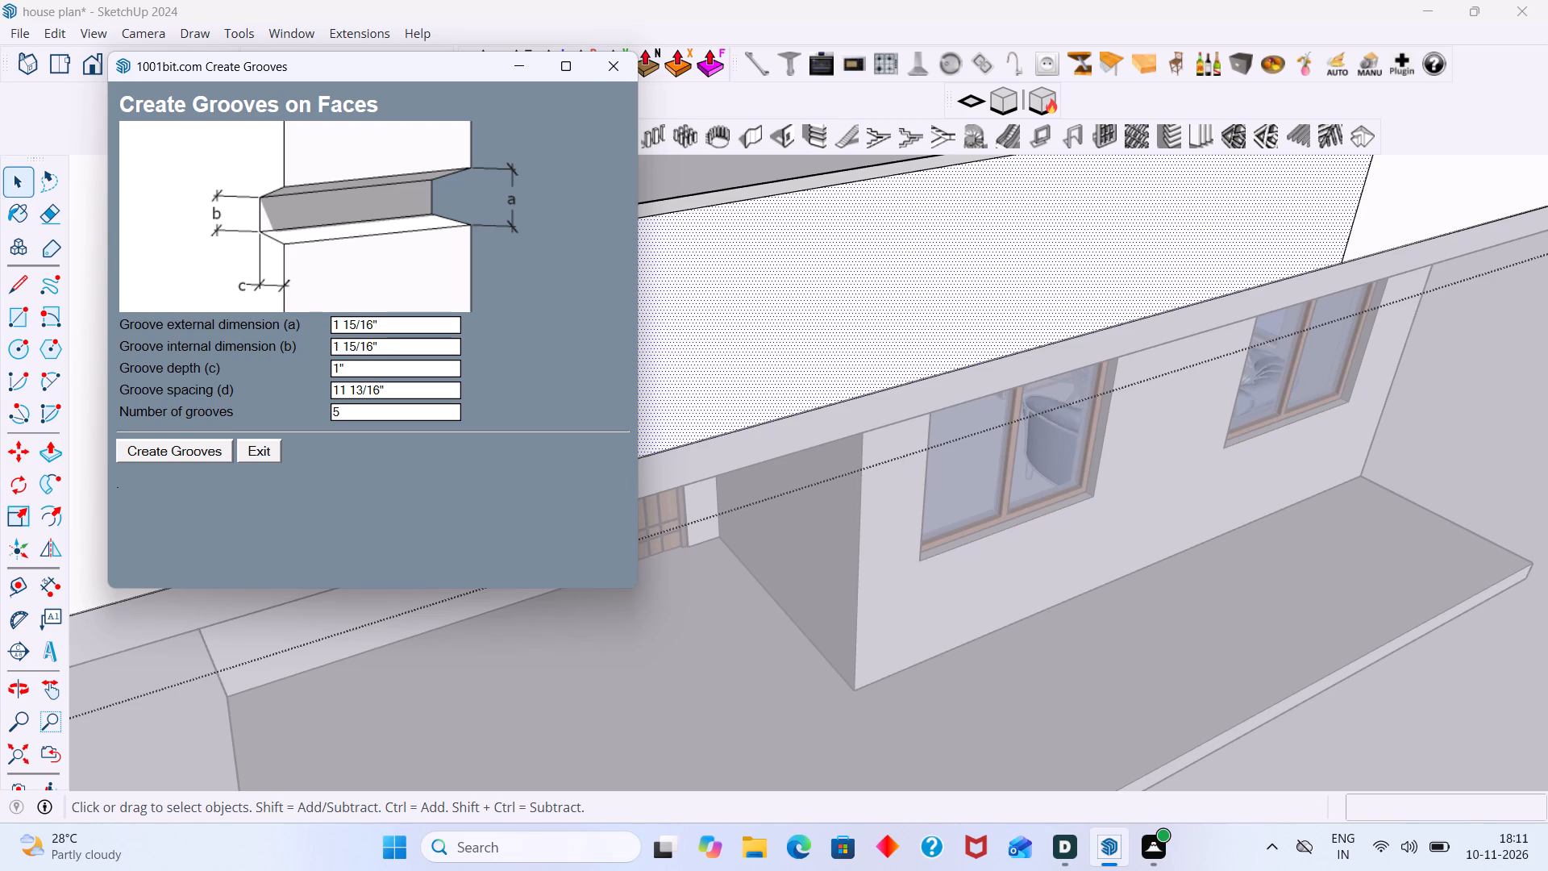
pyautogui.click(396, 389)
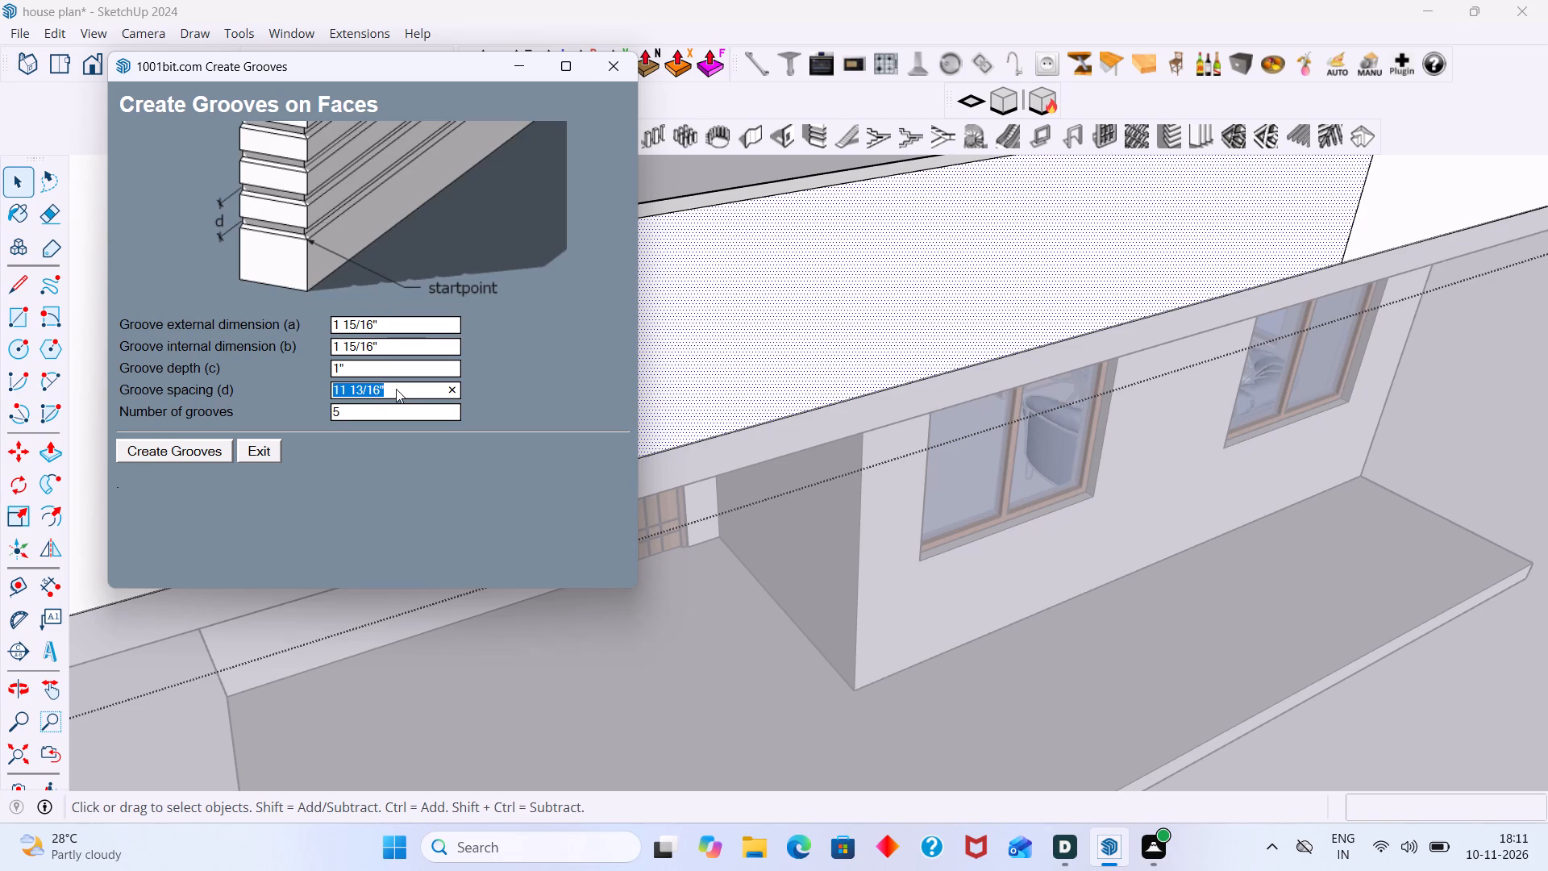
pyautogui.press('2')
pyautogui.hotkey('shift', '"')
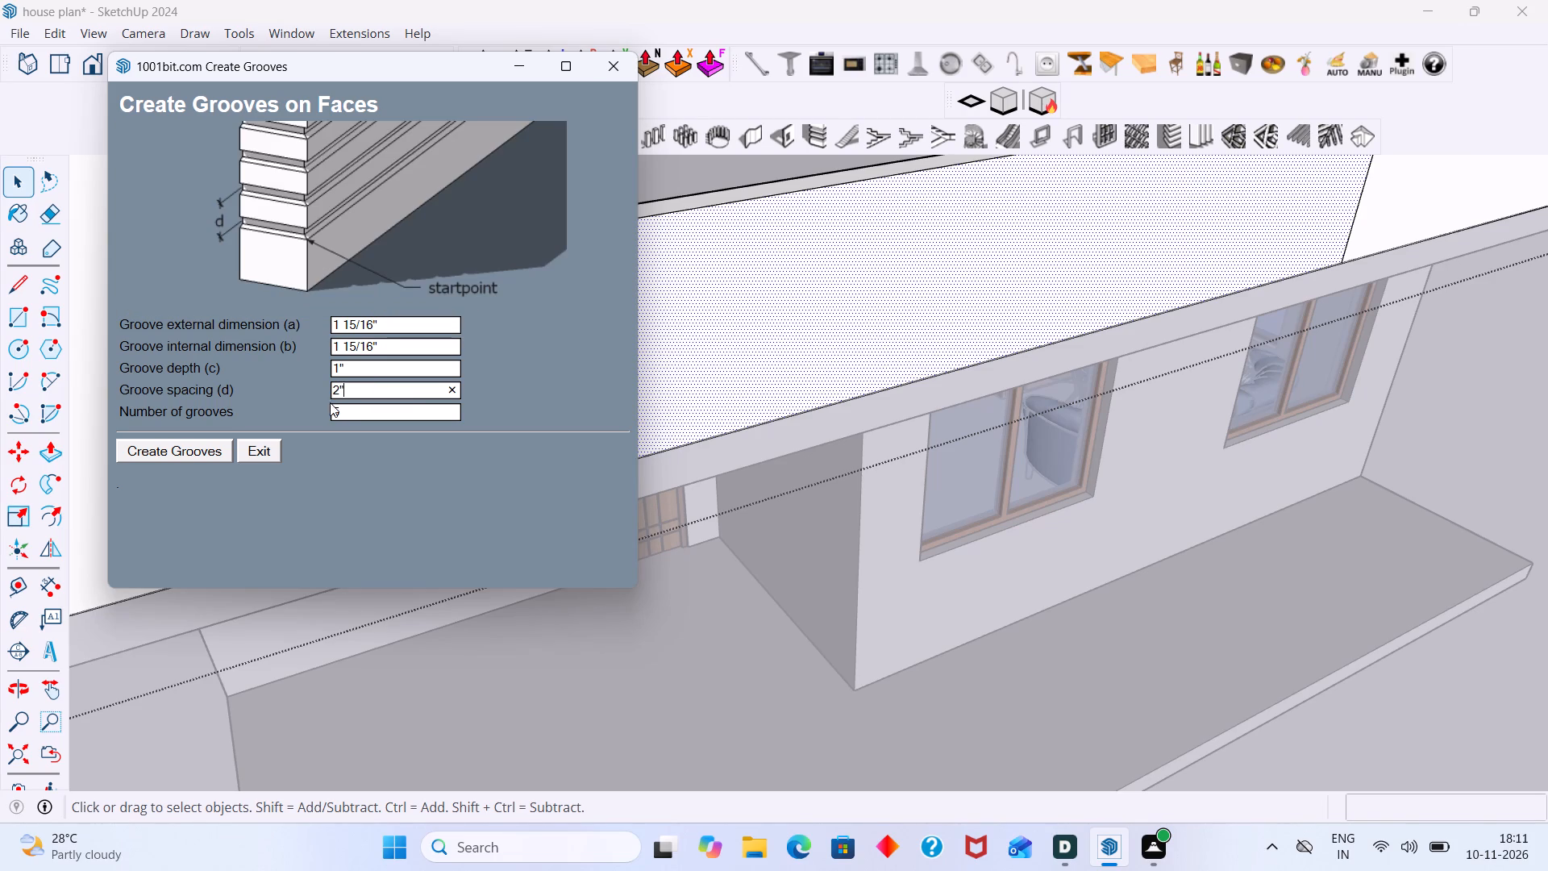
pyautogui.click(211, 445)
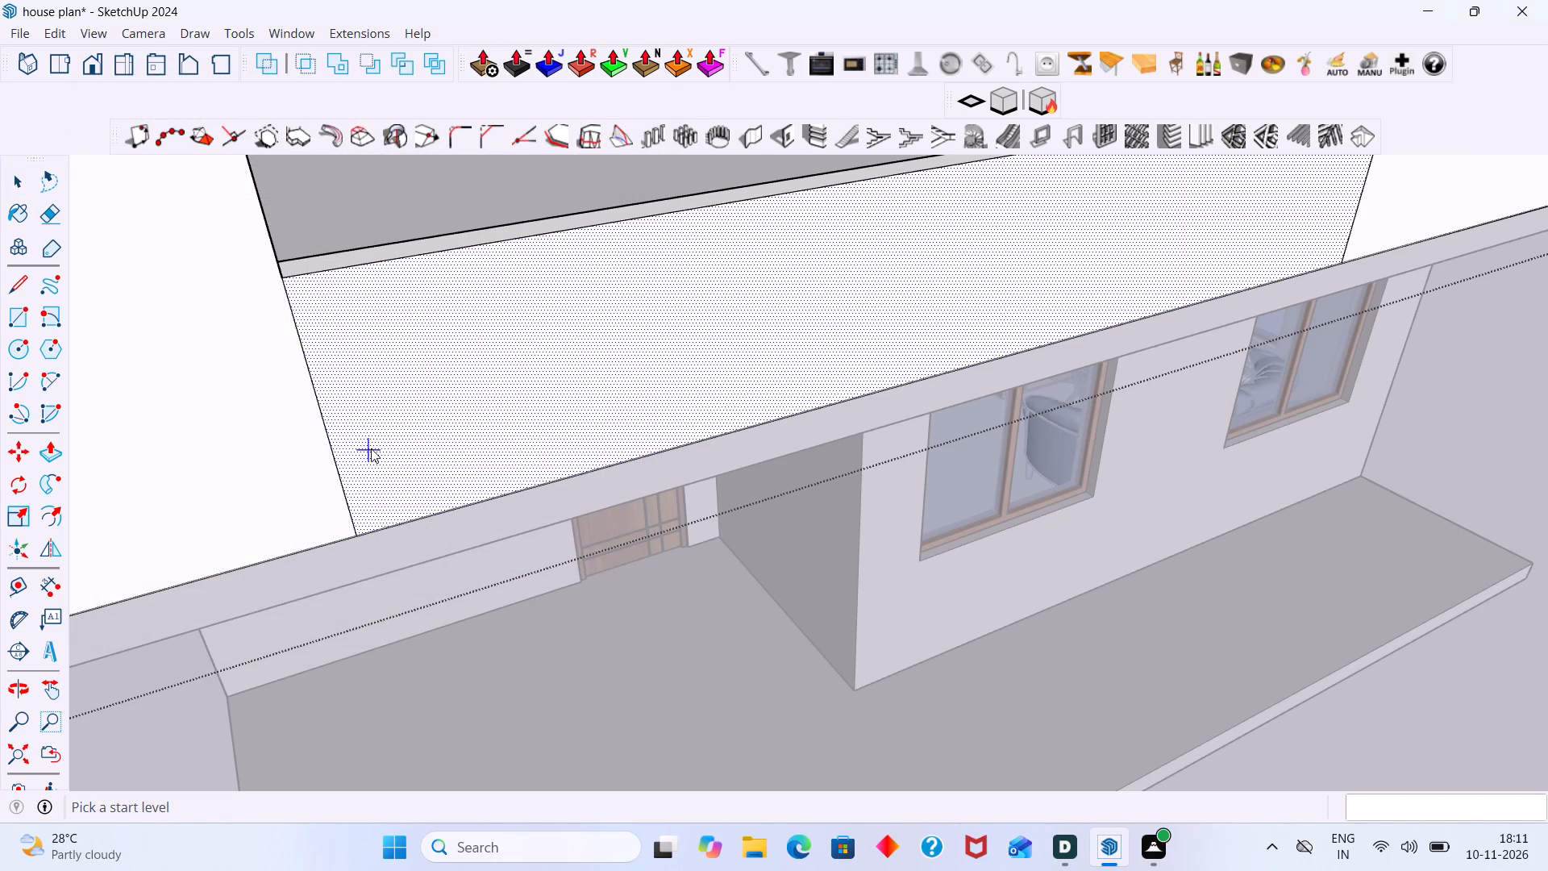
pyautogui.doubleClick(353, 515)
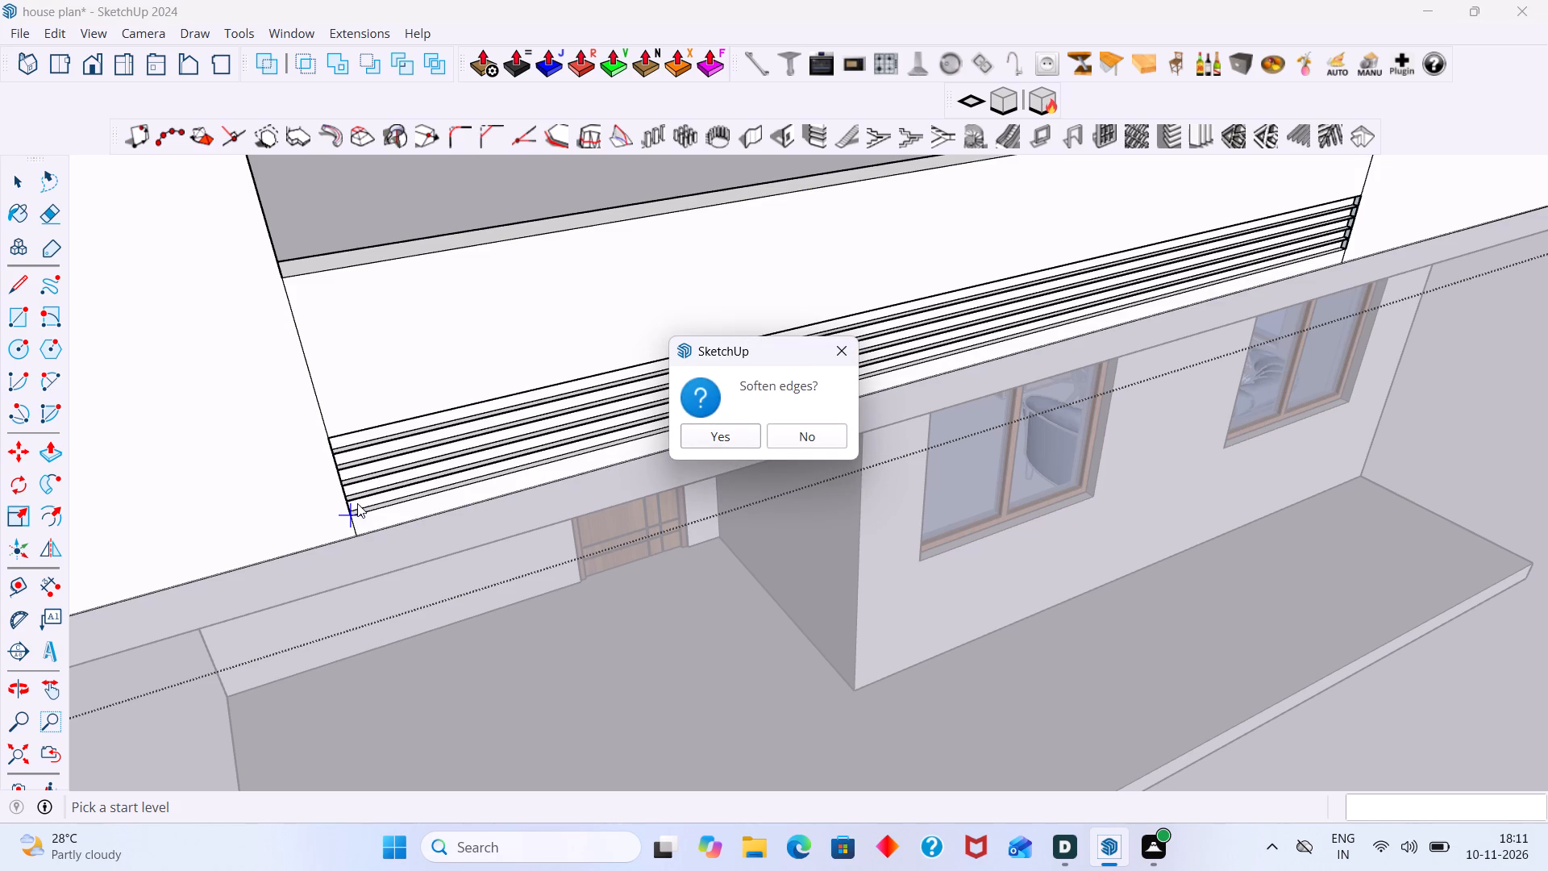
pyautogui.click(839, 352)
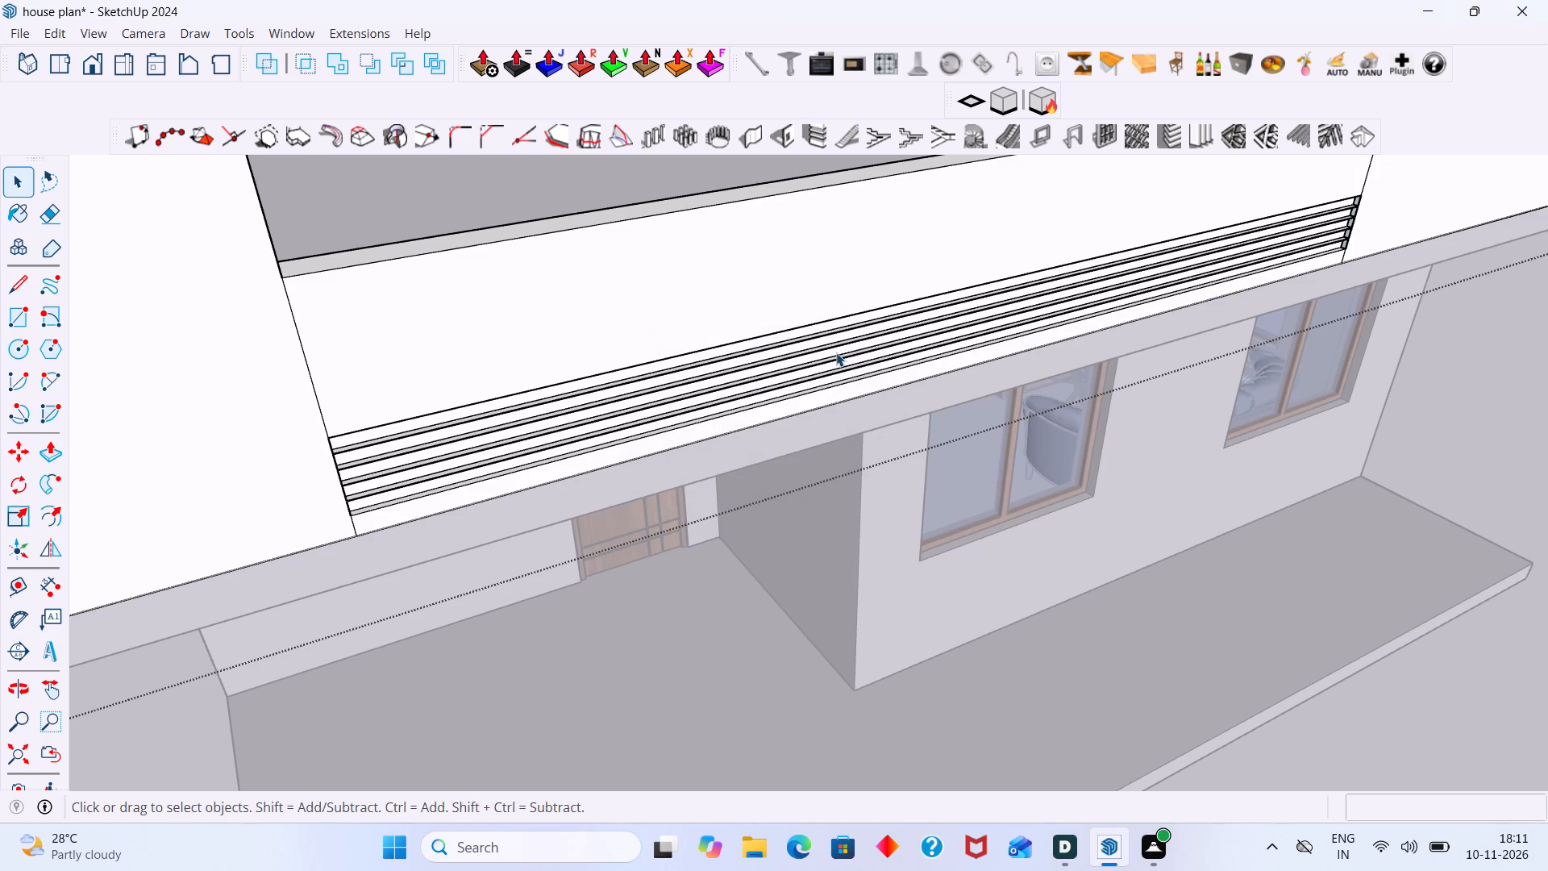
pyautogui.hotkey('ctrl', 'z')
# Cut 20 horizontal grooves, 1 15/16" wide, 1" deep, spaced 2", on the low front parapet face from its lower corner, and leave the group.
pyautogui.scroll(-2, 573, 390)
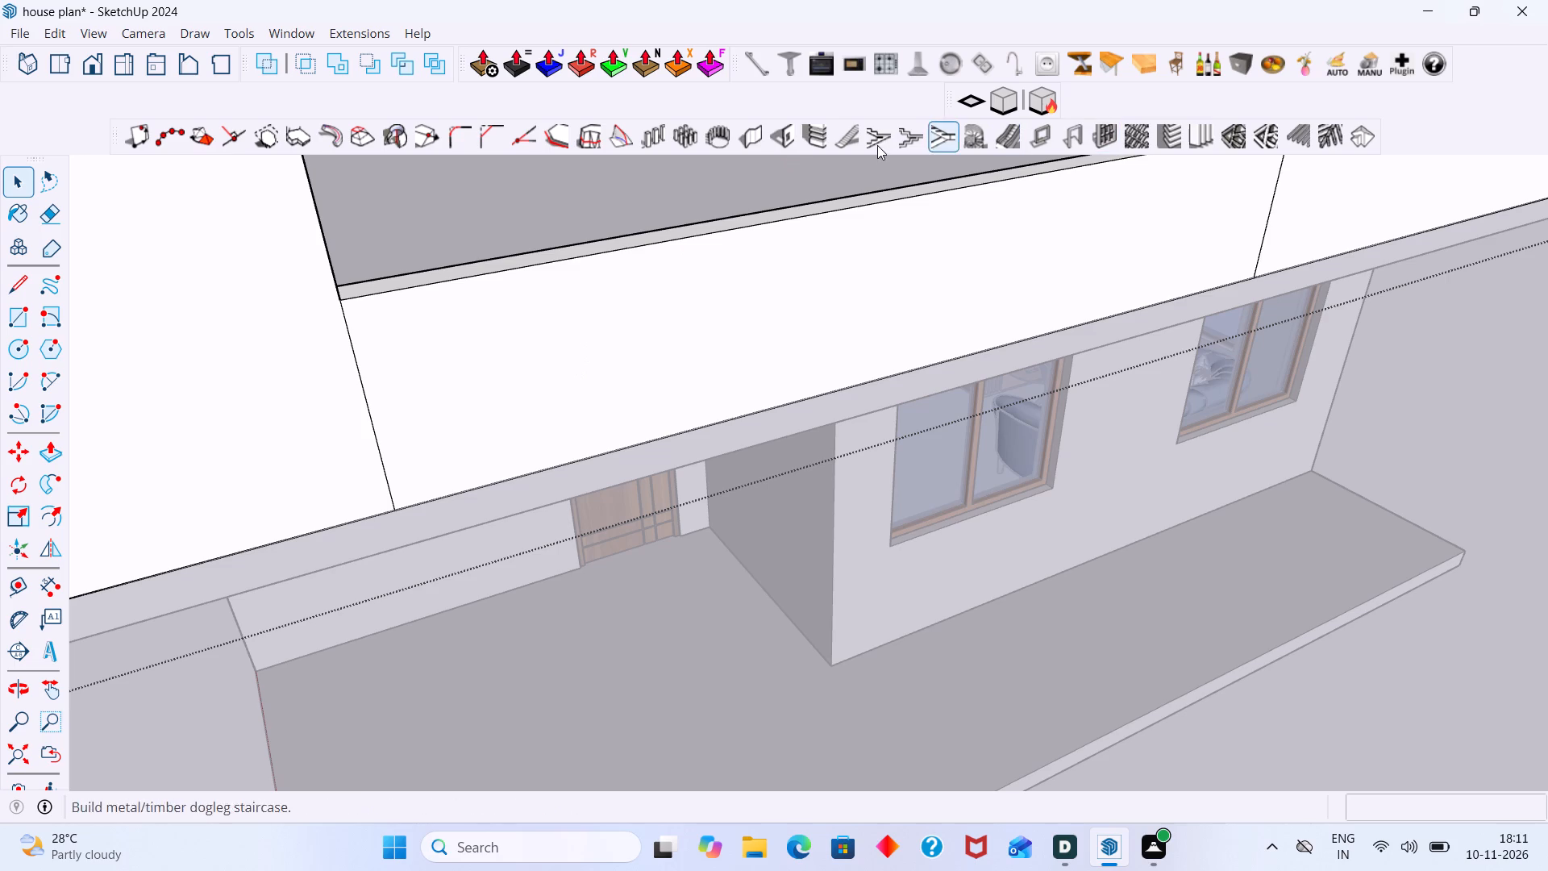
pyautogui.click(820, 137)
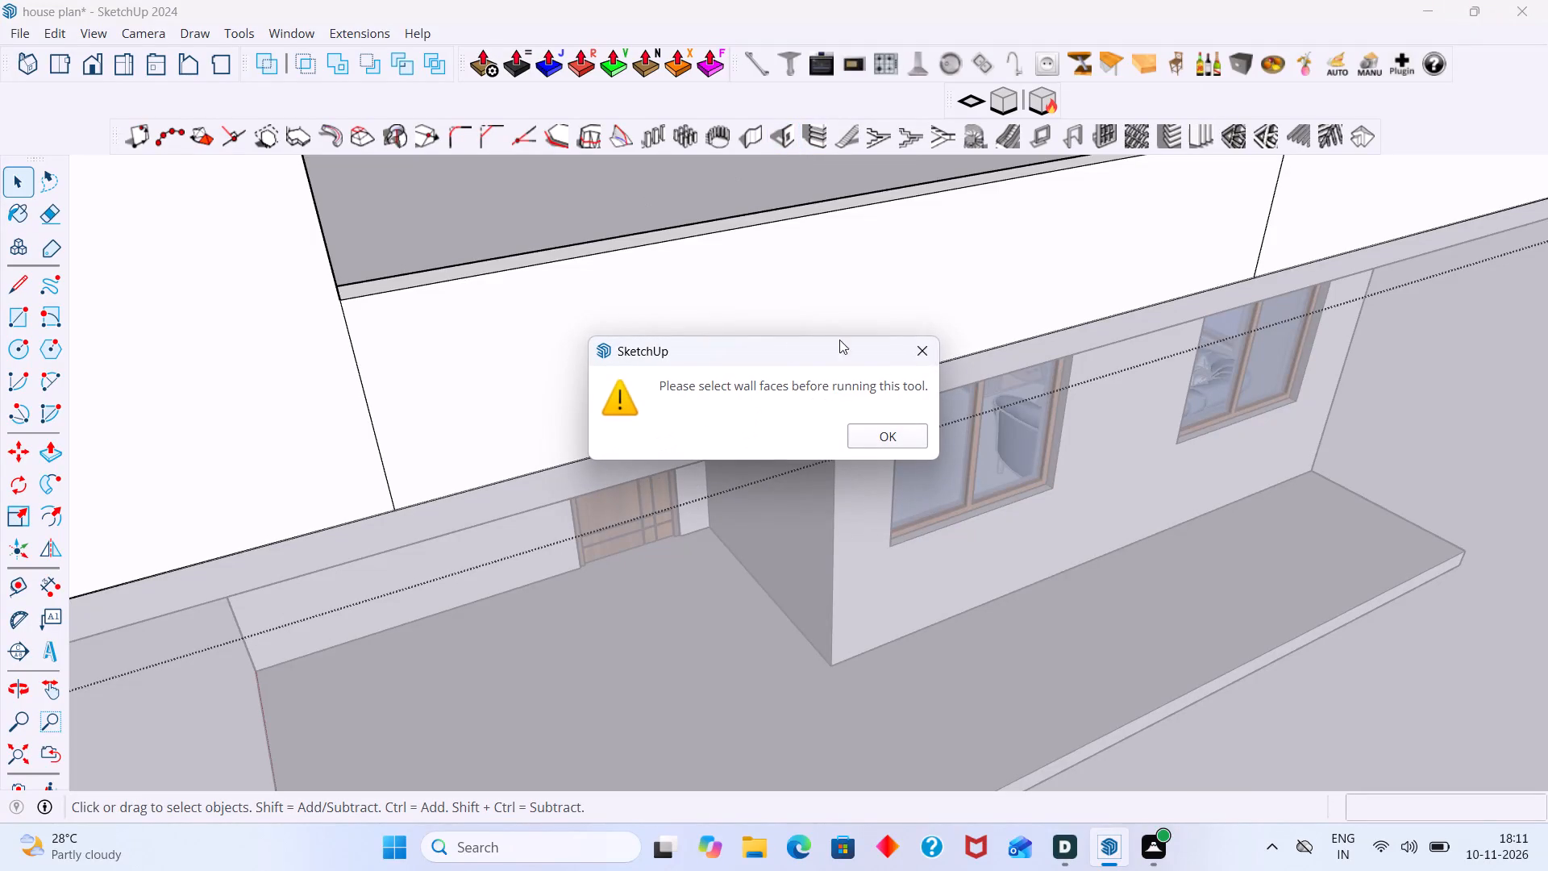
pyautogui.click(922, 353)
pyautogui.click(752, 343)
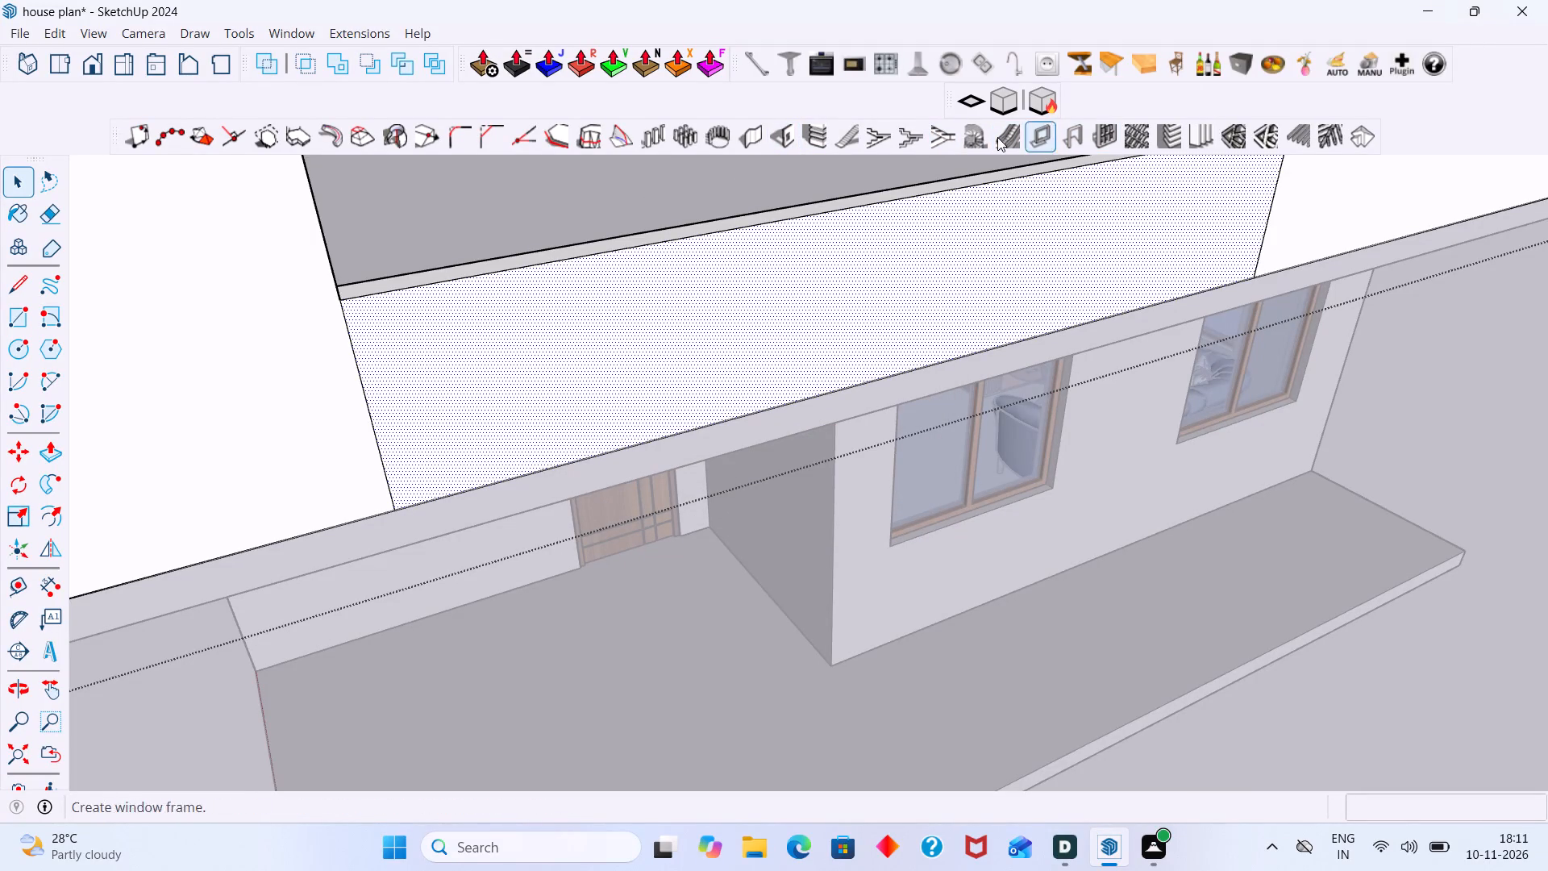
pyautogui.click(825, 141)
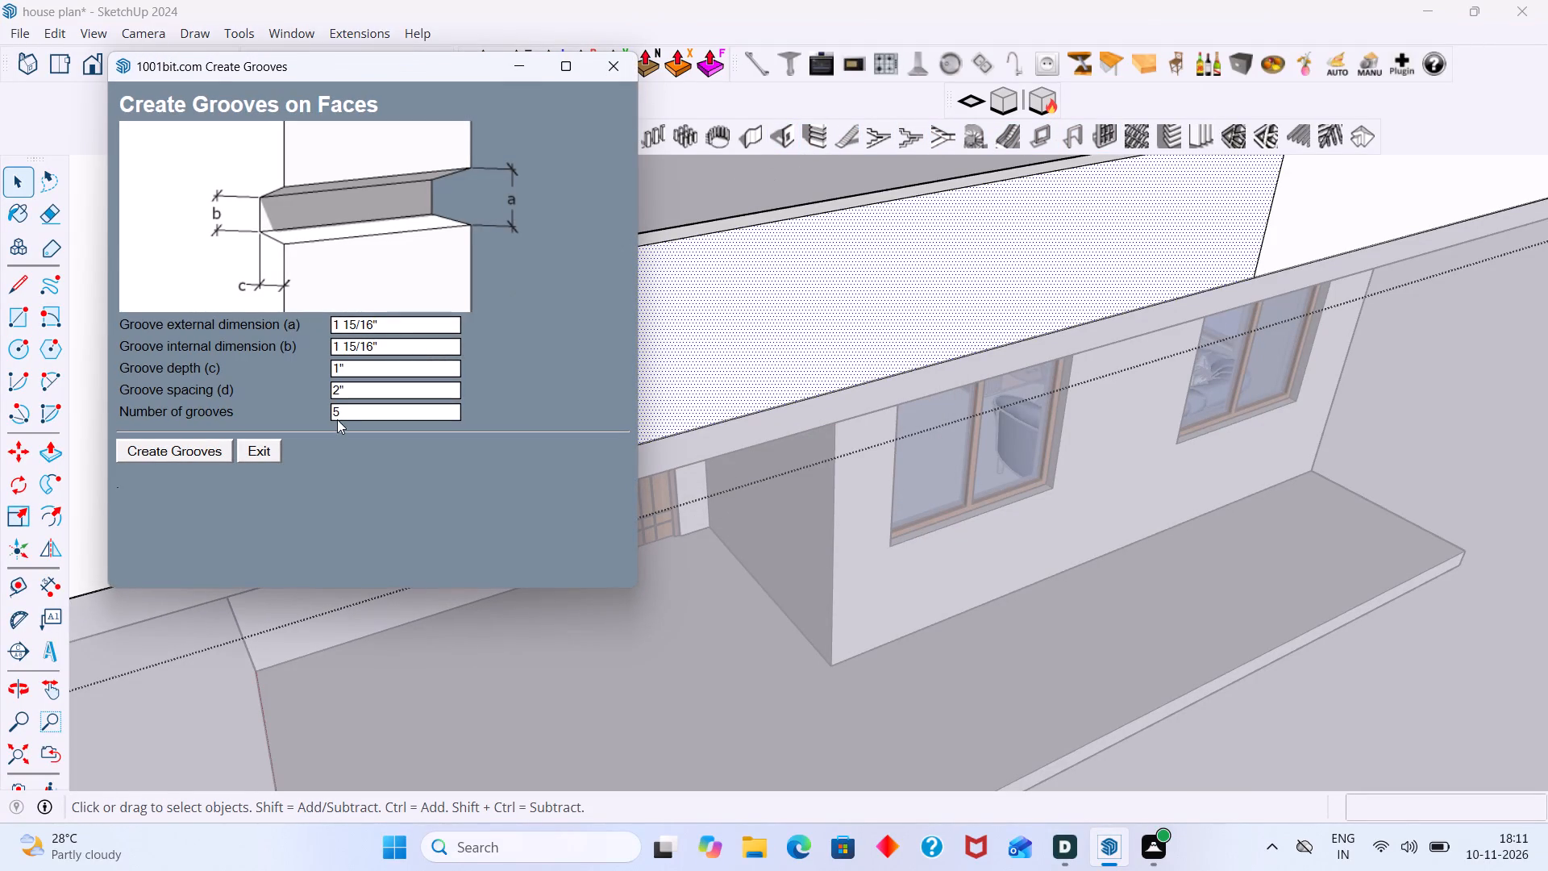
pyautogui.click(341, 408)
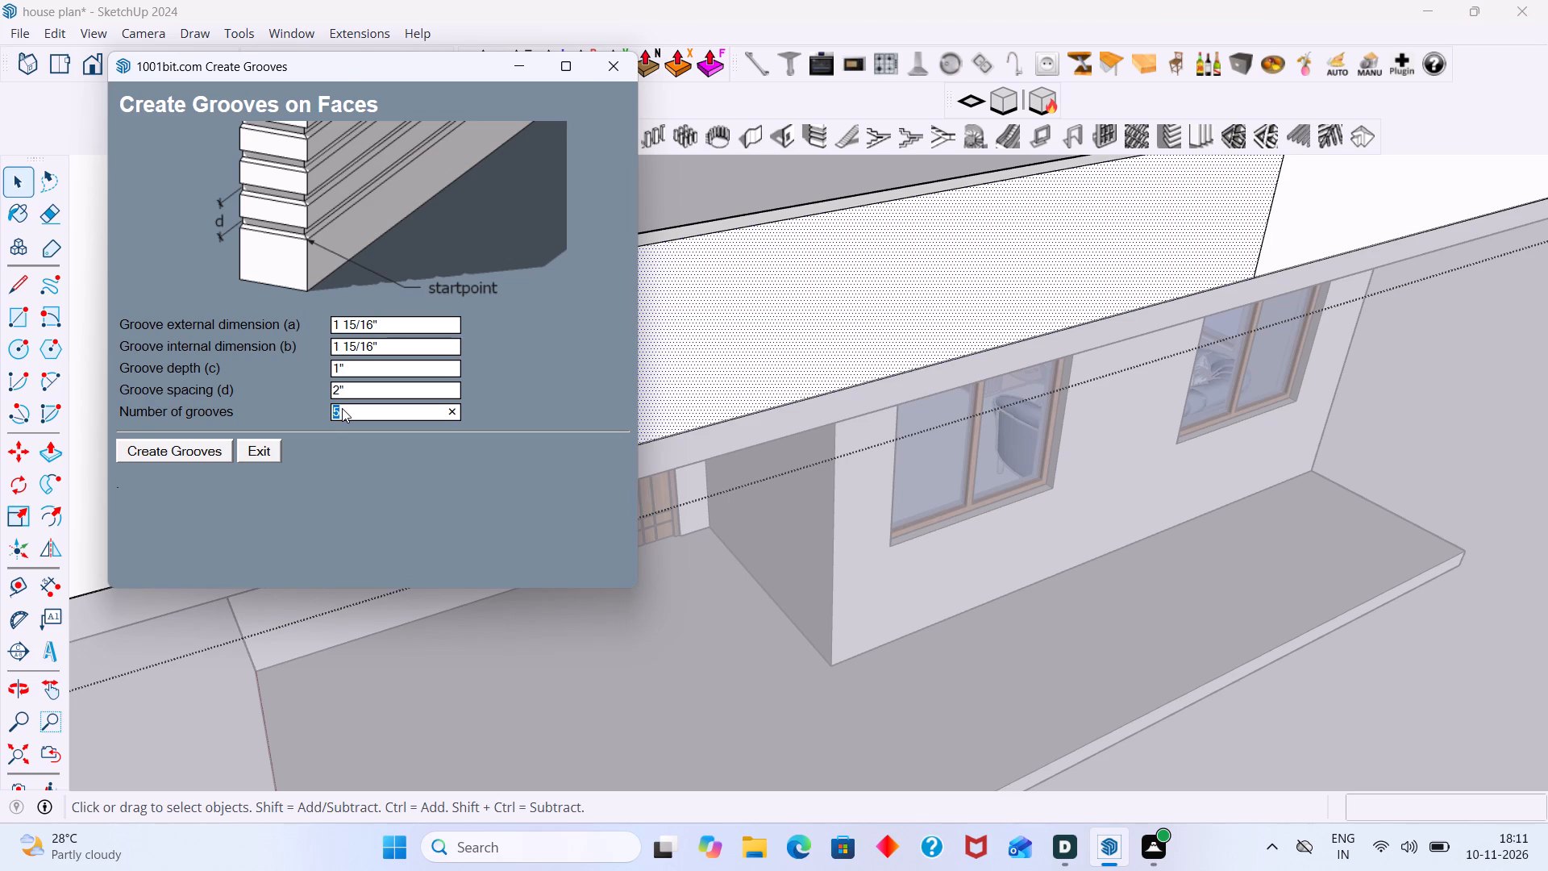
pyautogui.write('20')
pyautogui.click(214, 448)
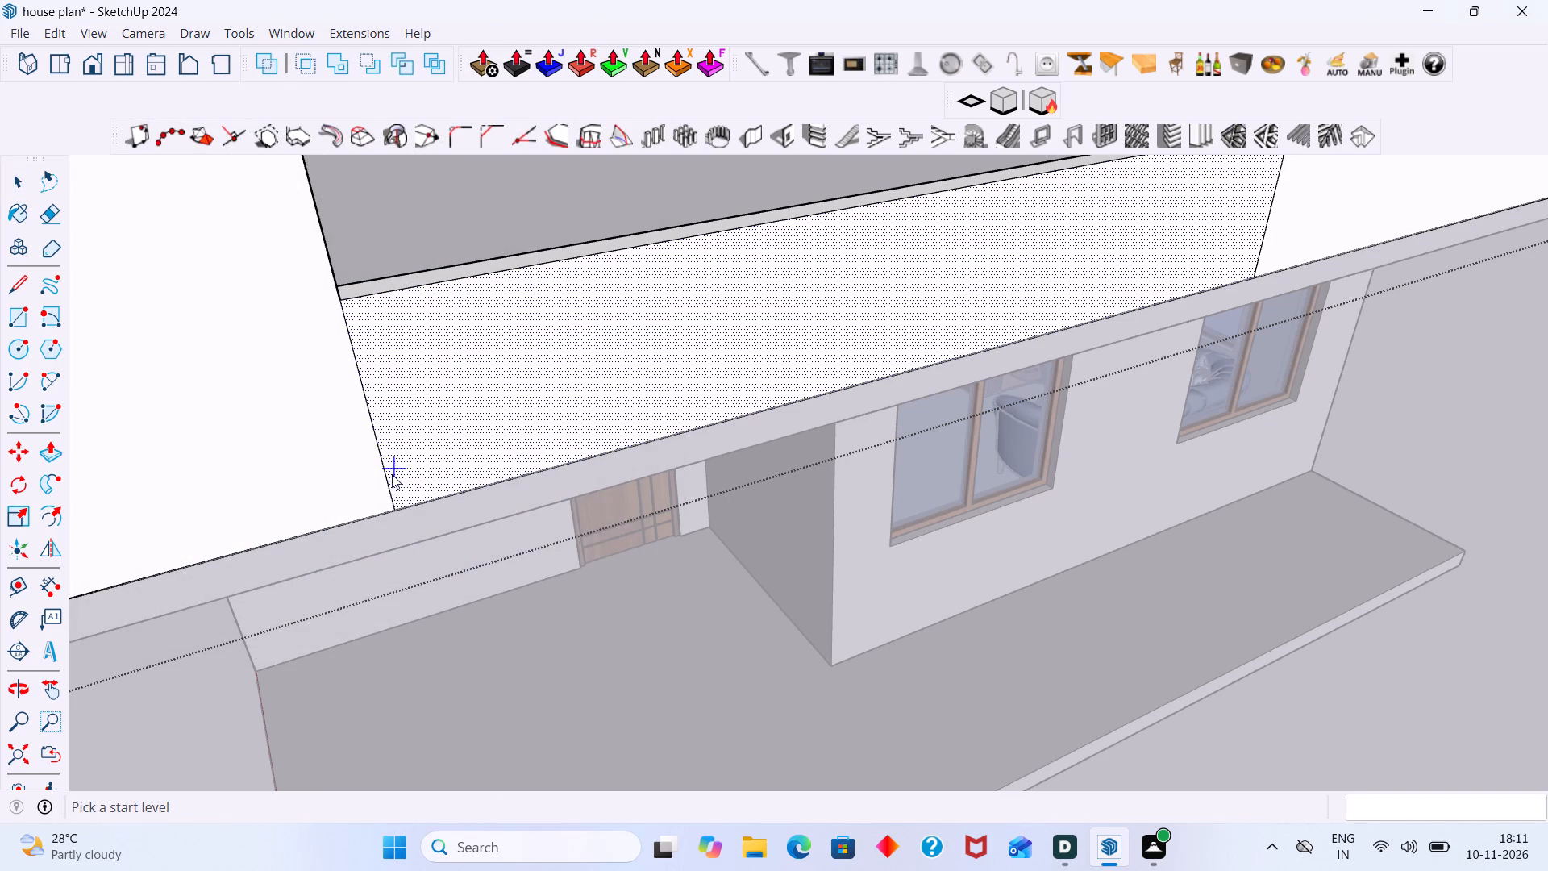
pyautogui.doubleClick(389, 496)
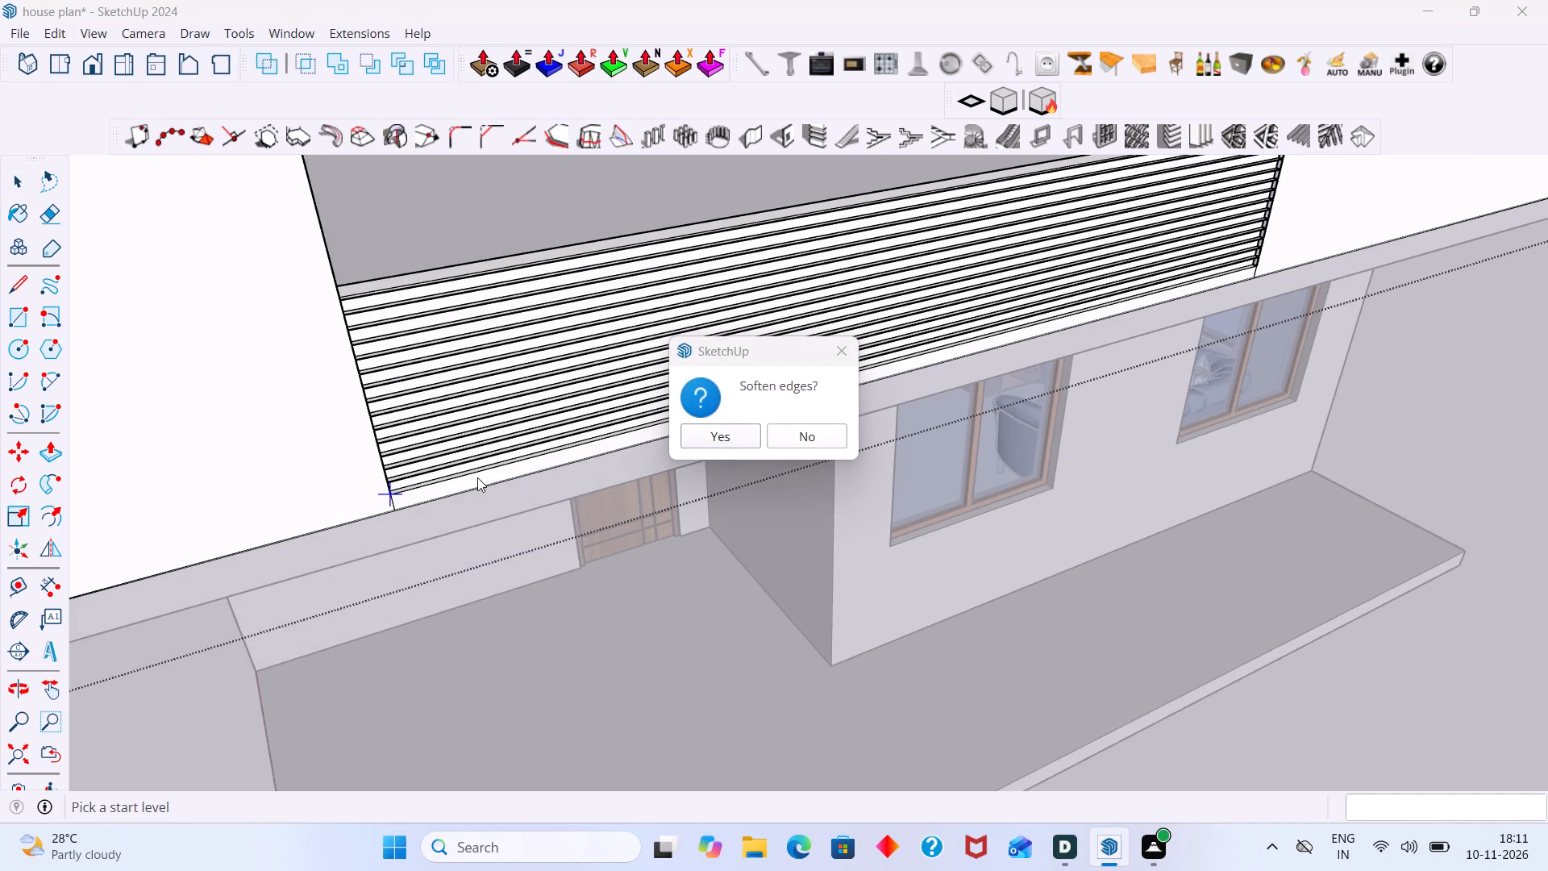
pyautogui.click(846, 355)
pyautogui.scroll(7, 429, 472)
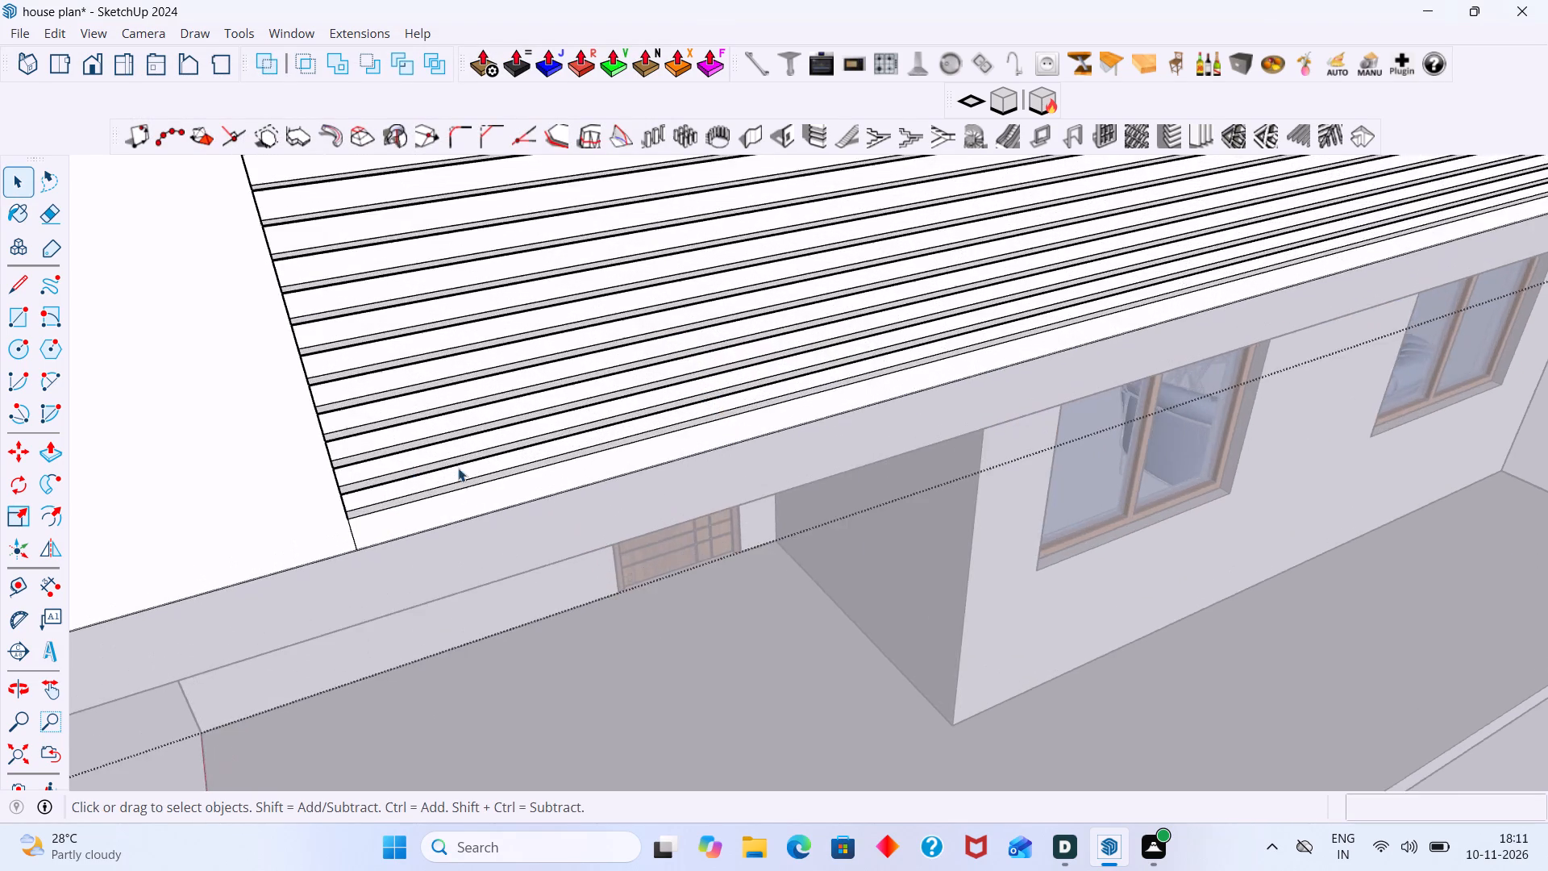
pyautogui.moveTo(458, 468); pyautogui.dragTo(565, 414, button='middle')
pyautogui.scroll(-15, 566, 403)
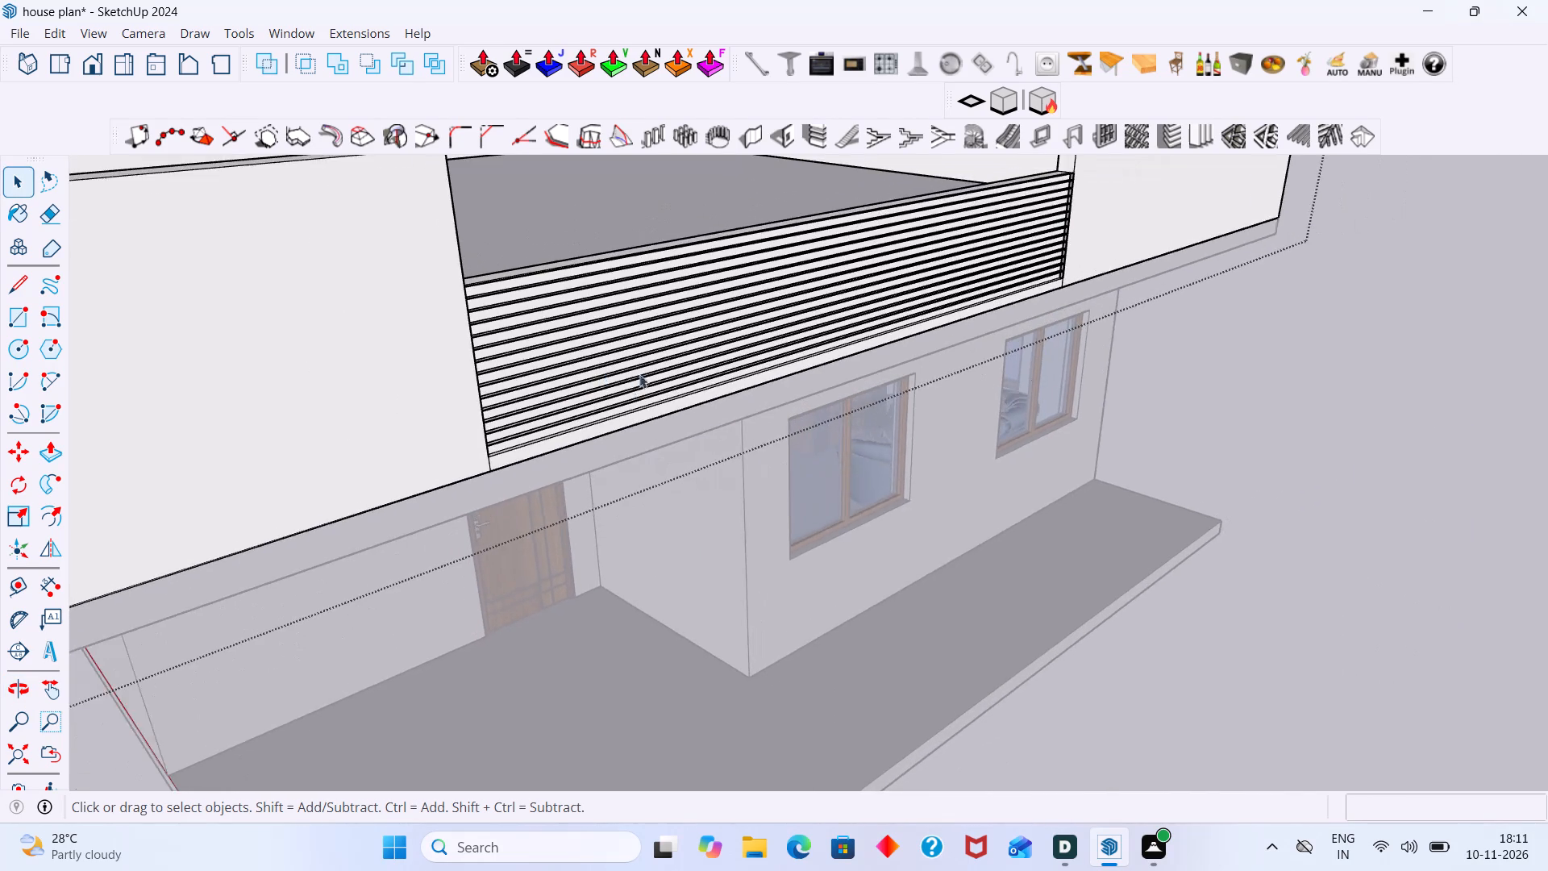
pyautogui.scroll(-2, 639, 374)
pyautogui.click(1248, 402)
# Examine the grooved front parapet and the house exterior from several angles and distances.
pyautogui.moveTo(1067, 323); pyautogui.dragTo(876, 507, button='middle')
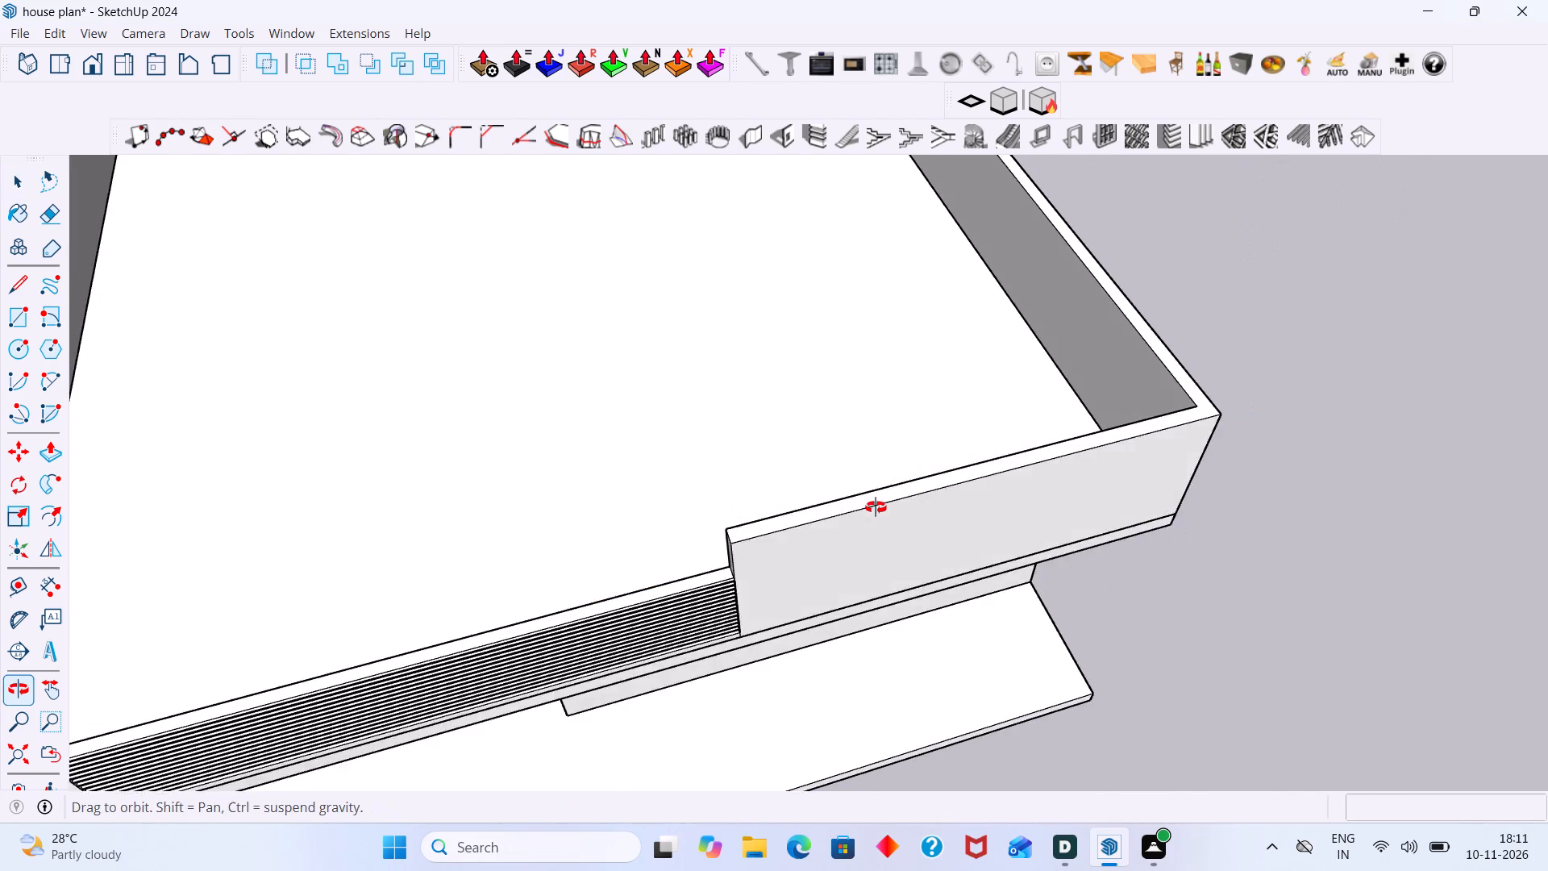
pyautogui.moveTo(876, 507); pyautogui.dragTo(853, 453, button='middle')
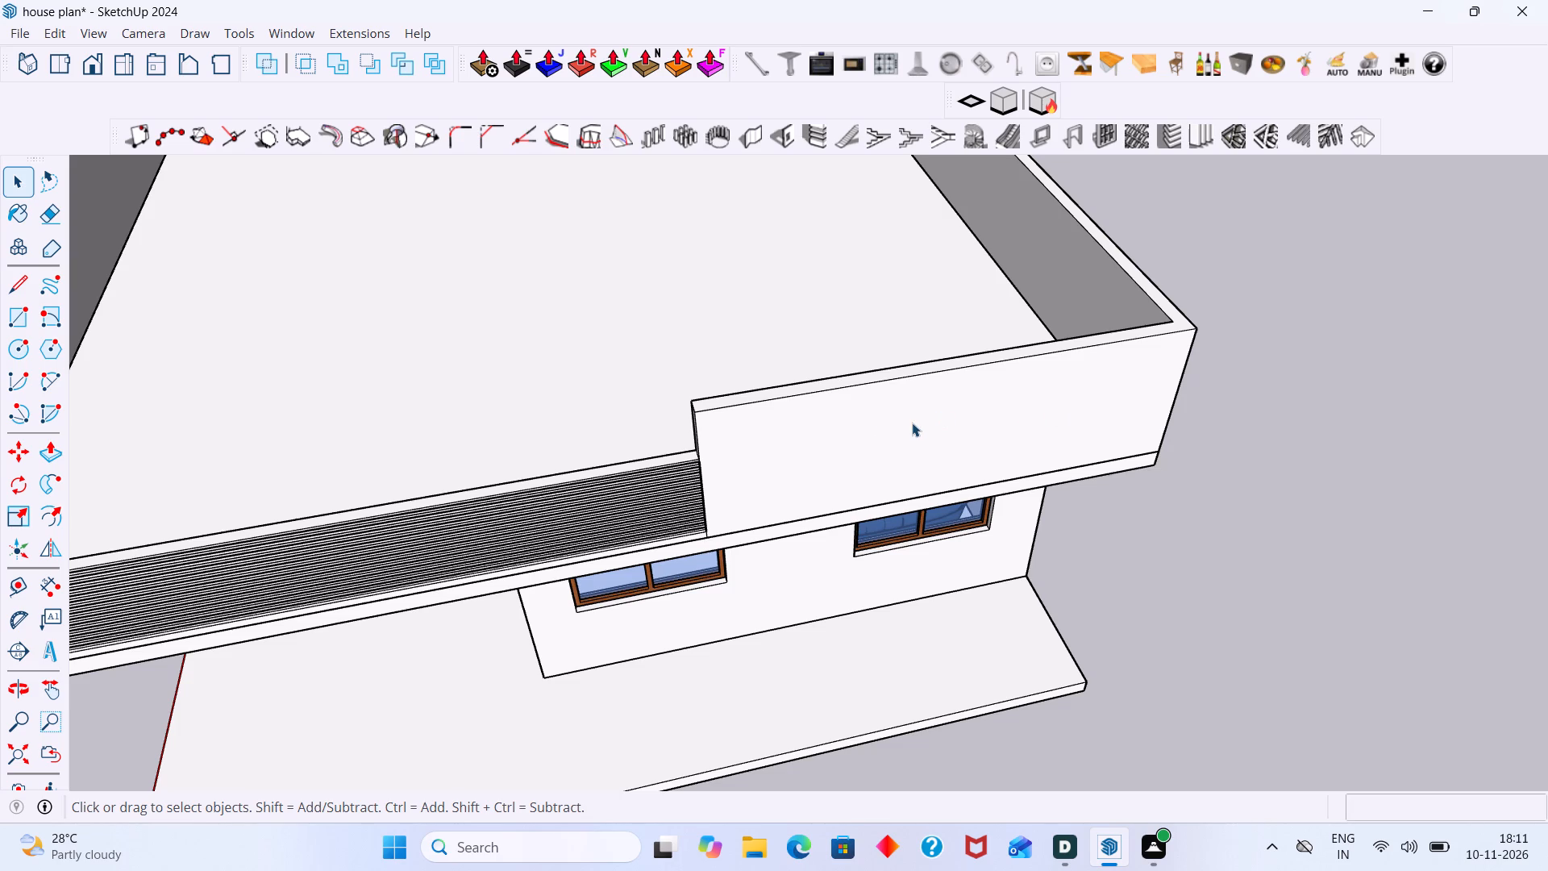
pyautogui.scroll(-11, 909, 425)
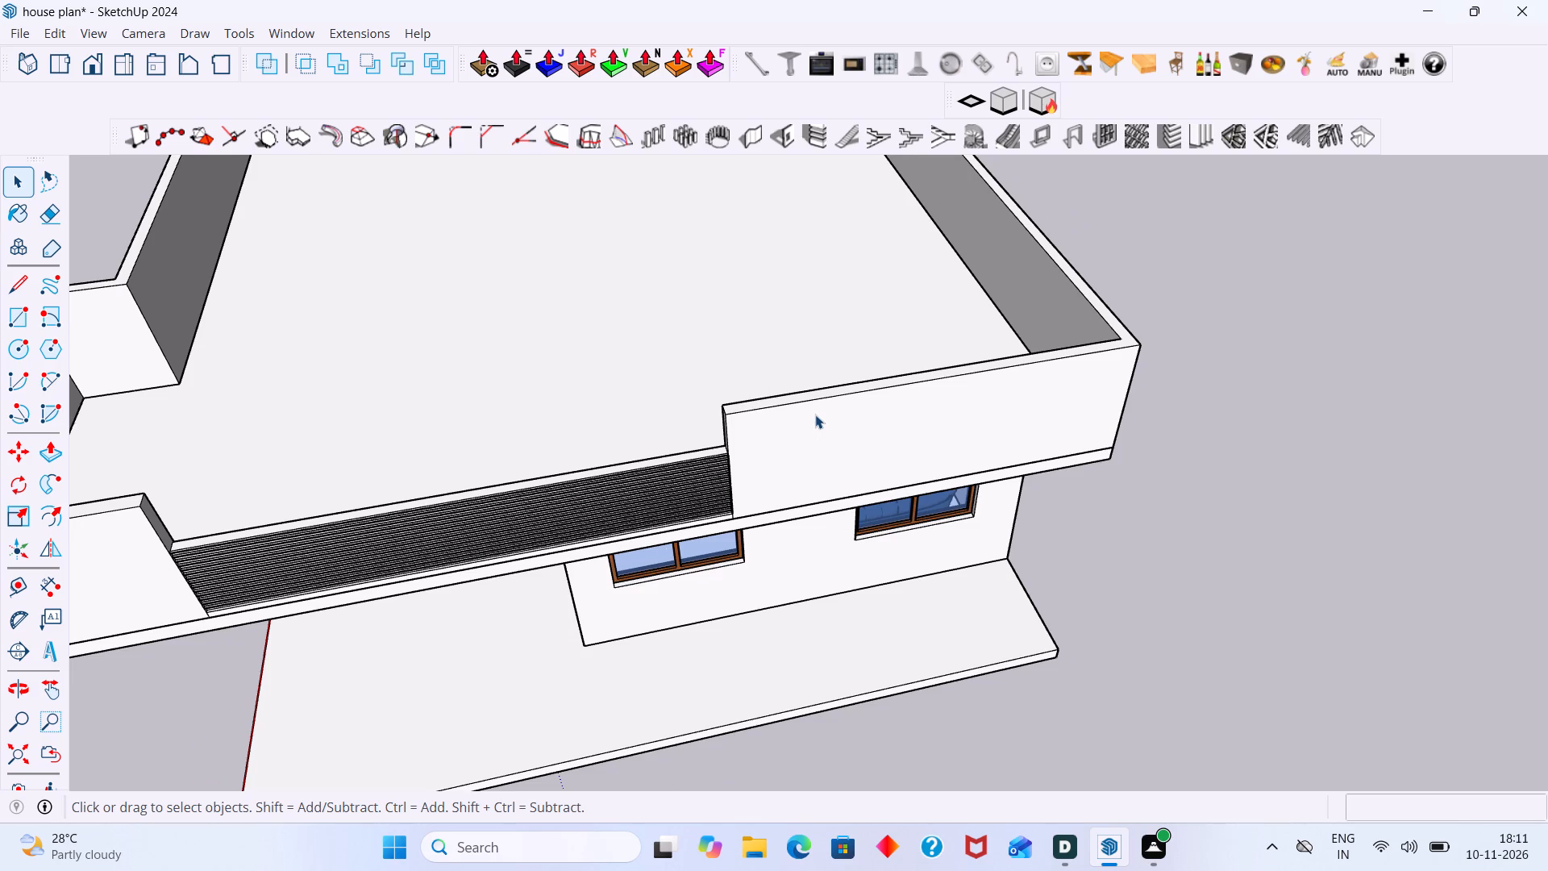
pyautogui.scroll(-5, 825, 429)
pyautogui.click(986, 464)
pyautogui.moveTo(1038, 456); pyautogui.dragTo(997, 365, button='middle')
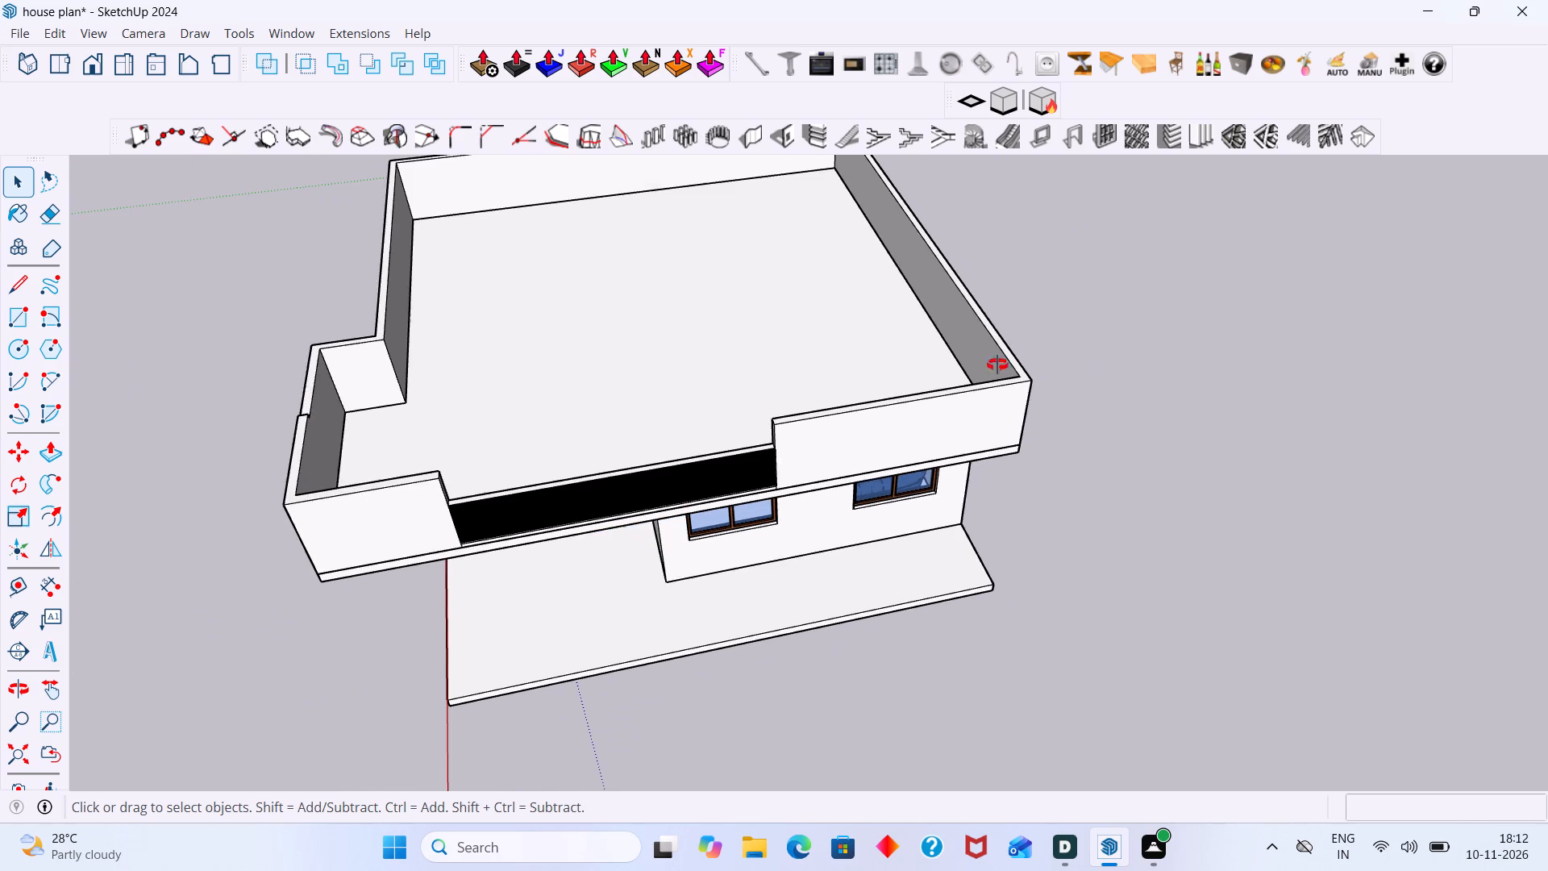
pyautogui.moveTo(997, 365); pyautogui.dragTo(976, 331, button='middle')
pyautogui.scroll(4, 978, 346)
pyautogui.moveTo(780, 337); pyautogui.dragTo(913, 319, button='middle')
pyautogui.scroll(-13, 907, 319)
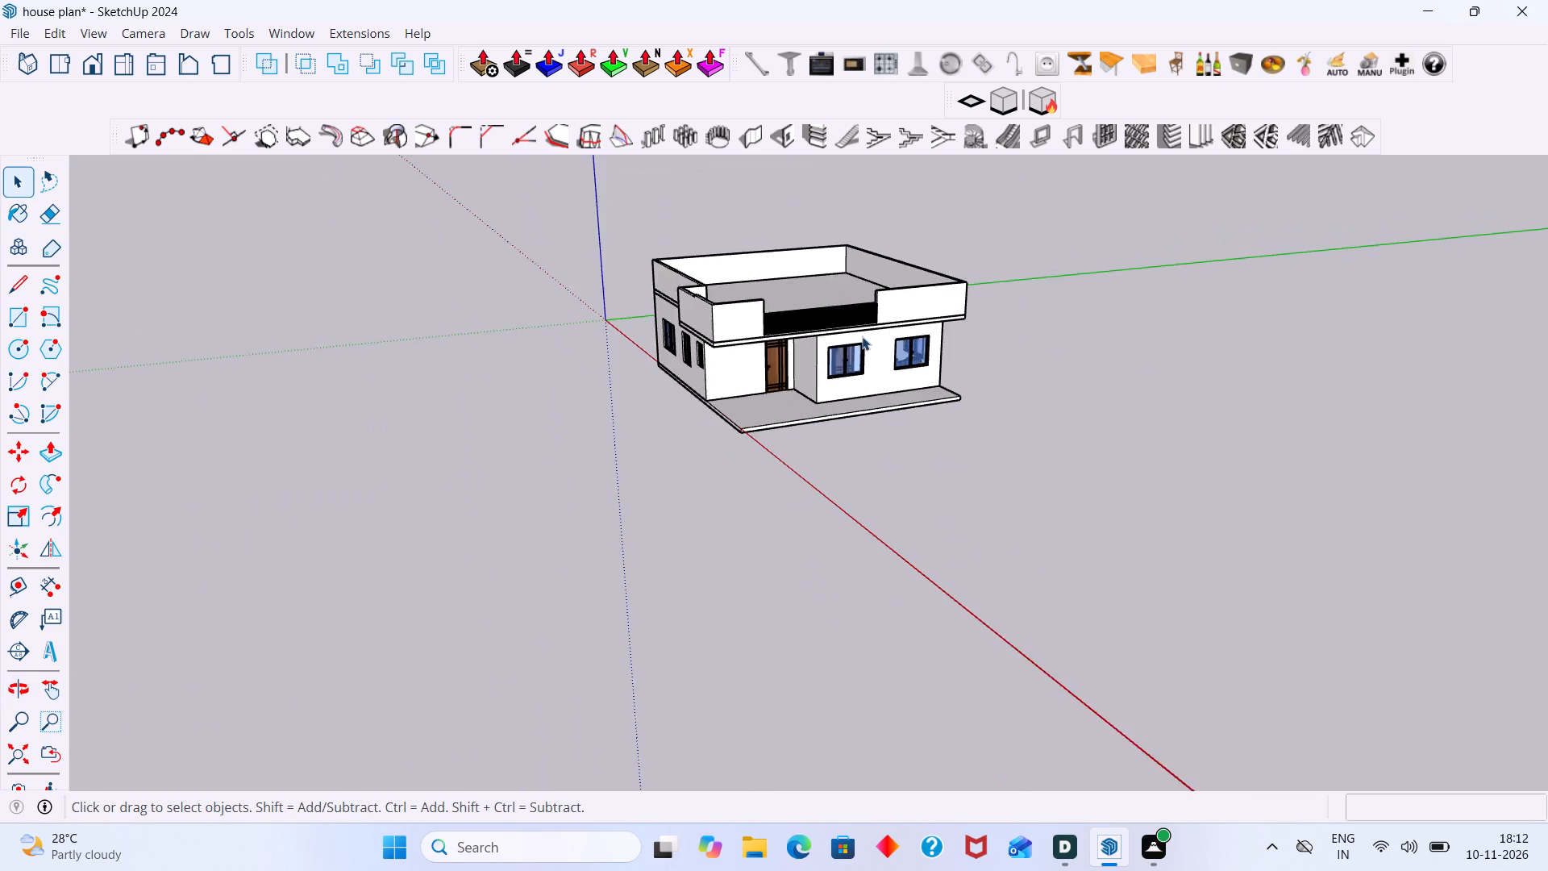
pyautogui.scroll(-6, 862, 336)
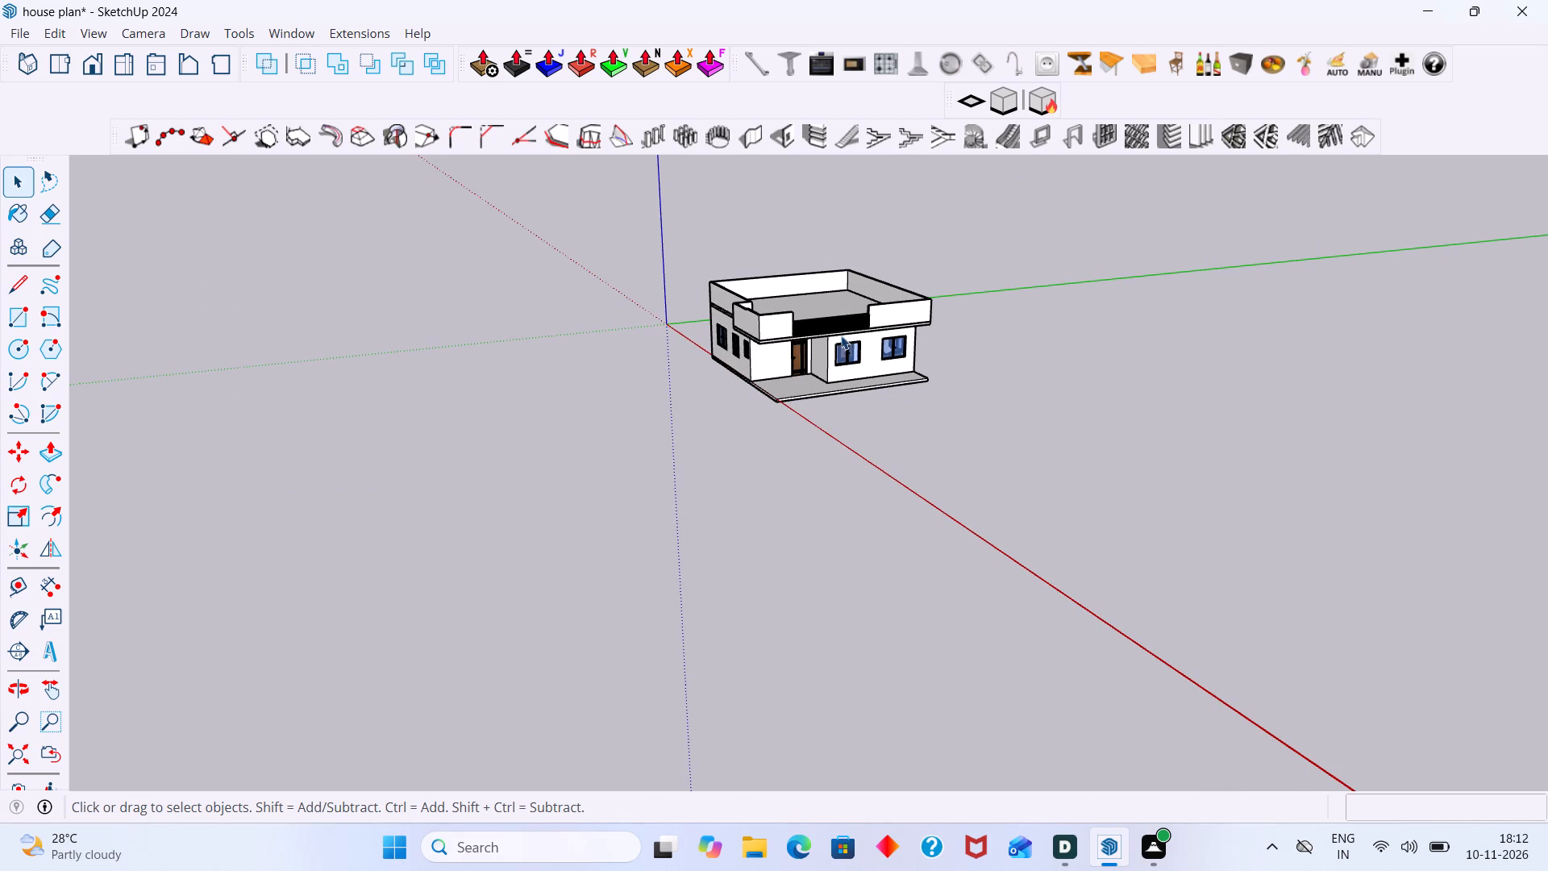
pyautogui.scroll(20, 847, 333)
pyautogui.scroll(2, 847, 333)
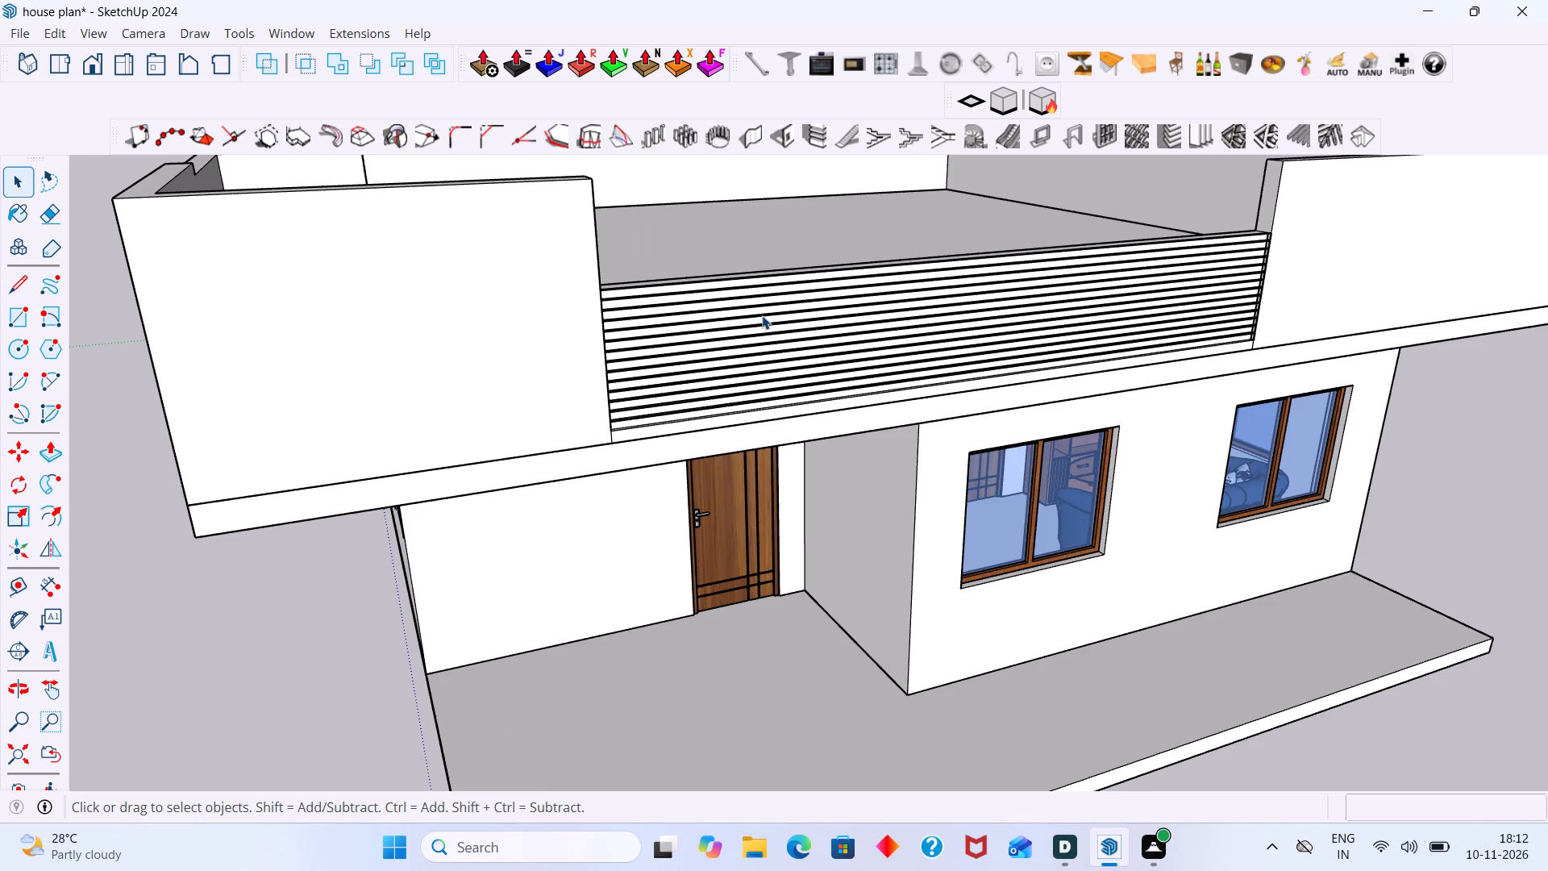
pyautogui.scroll(-3, 794, 312)
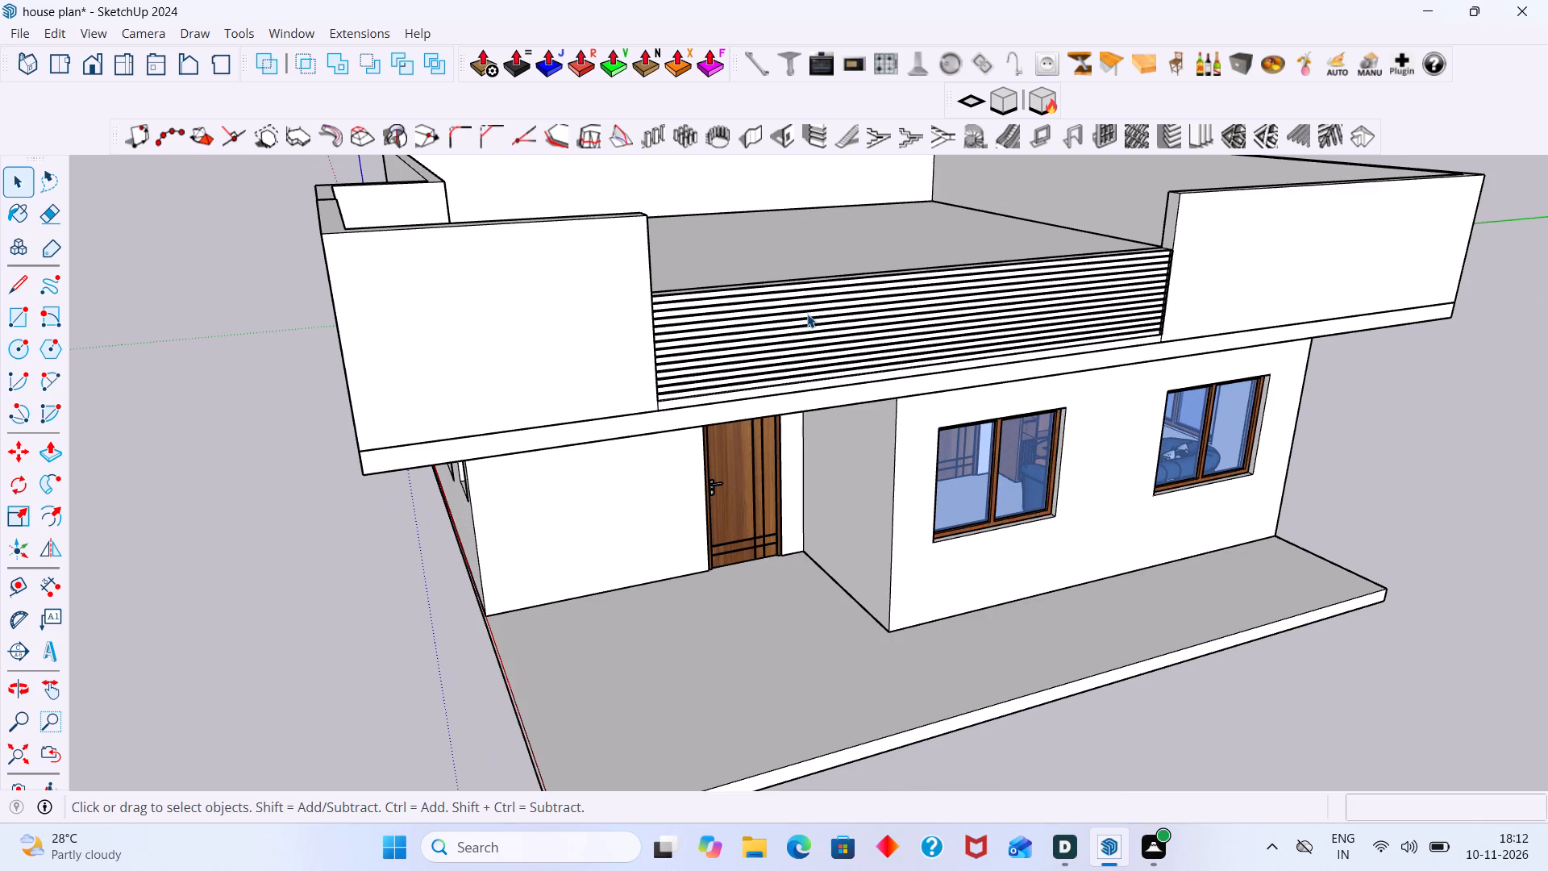
pyautogui.scroll(-2, 807, 314)
pyautogui.keyDown('shift'); pyautogui.moveTo(806, 316); pyautogui.dragTo(580, 427, button='middle'); pyautogui.keyUp('shift')
pyautogui.scroll(-1, 714, 398)
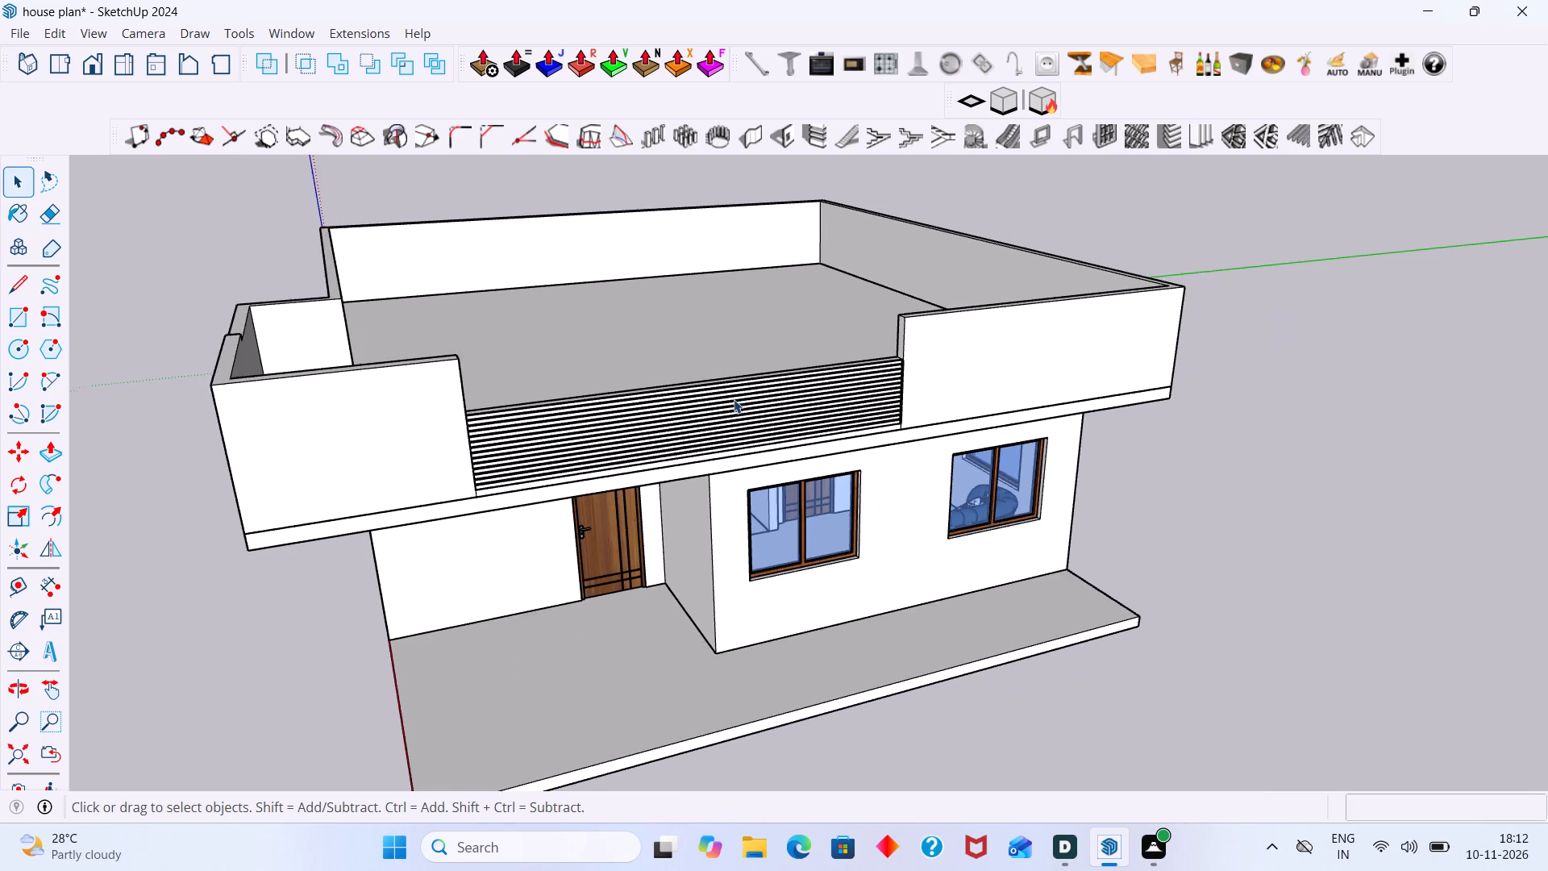
pyautogui.scroll(-1, 734, 399)
pyautogui.moveTo(776, 405); pyautogui.dragTo(650, 399, button='middle')
pyautogui.scroll(-6, 683, 396)
pyautogui.keyDown('shift'); pyautogui.moveTo(793, 428); pyautogui.dragTo(669, 425, button='middle'); pyautogui.keyUp('shift')
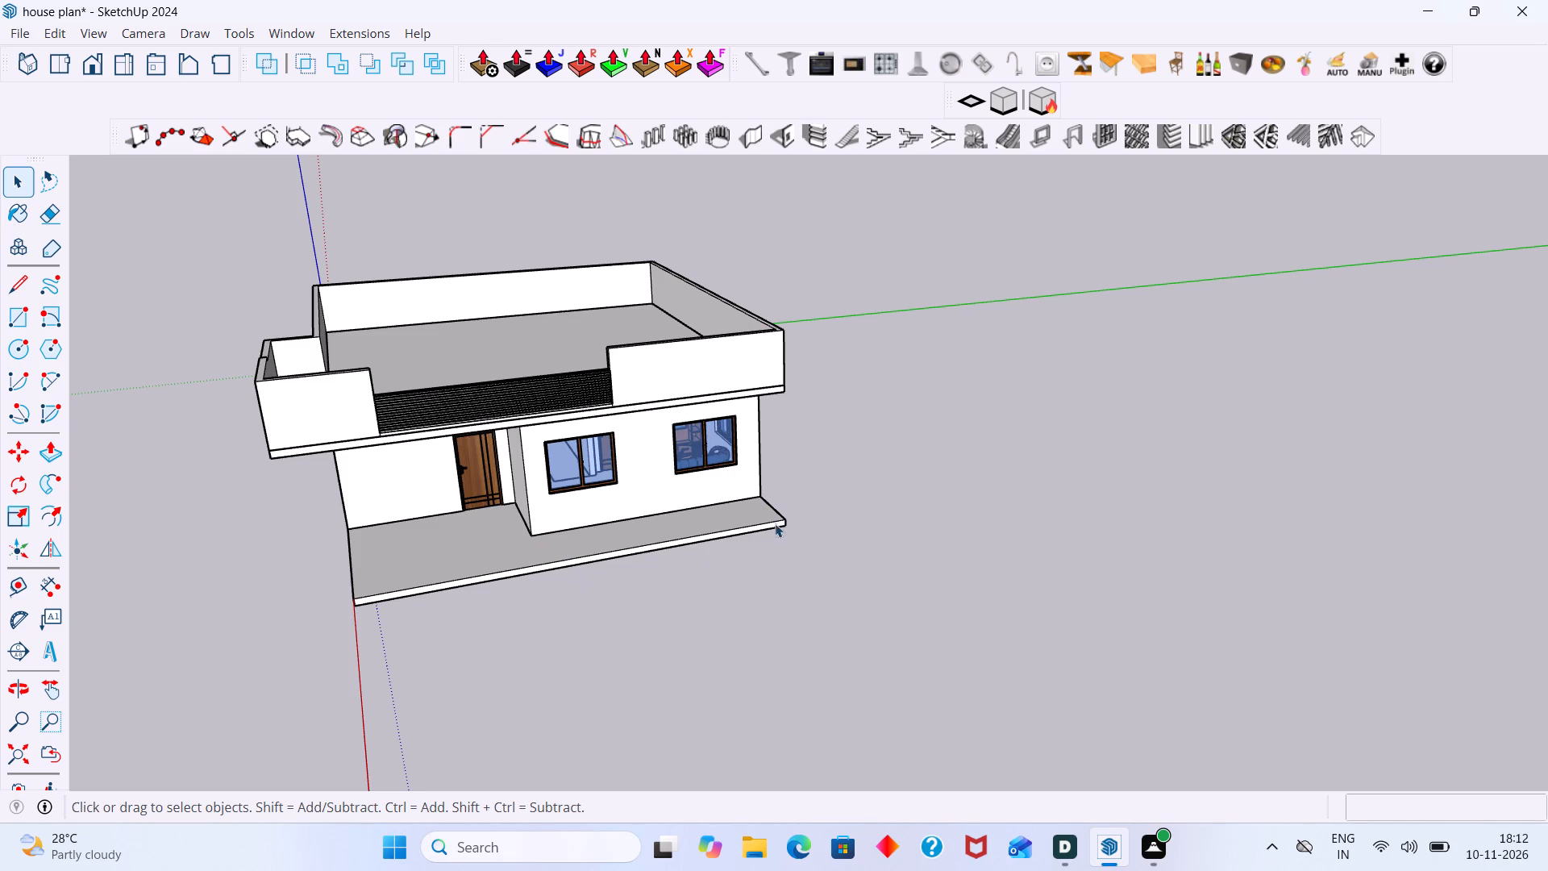
pyautogui.moveTo(743, 511); pyautogui.dragTo(464, 553, button='middle')
pyautogui.scroll(-6, 511, 540)
pyautogui.moveTo(474, 563); pyautogui.dragTo(532, 572, button='middle')
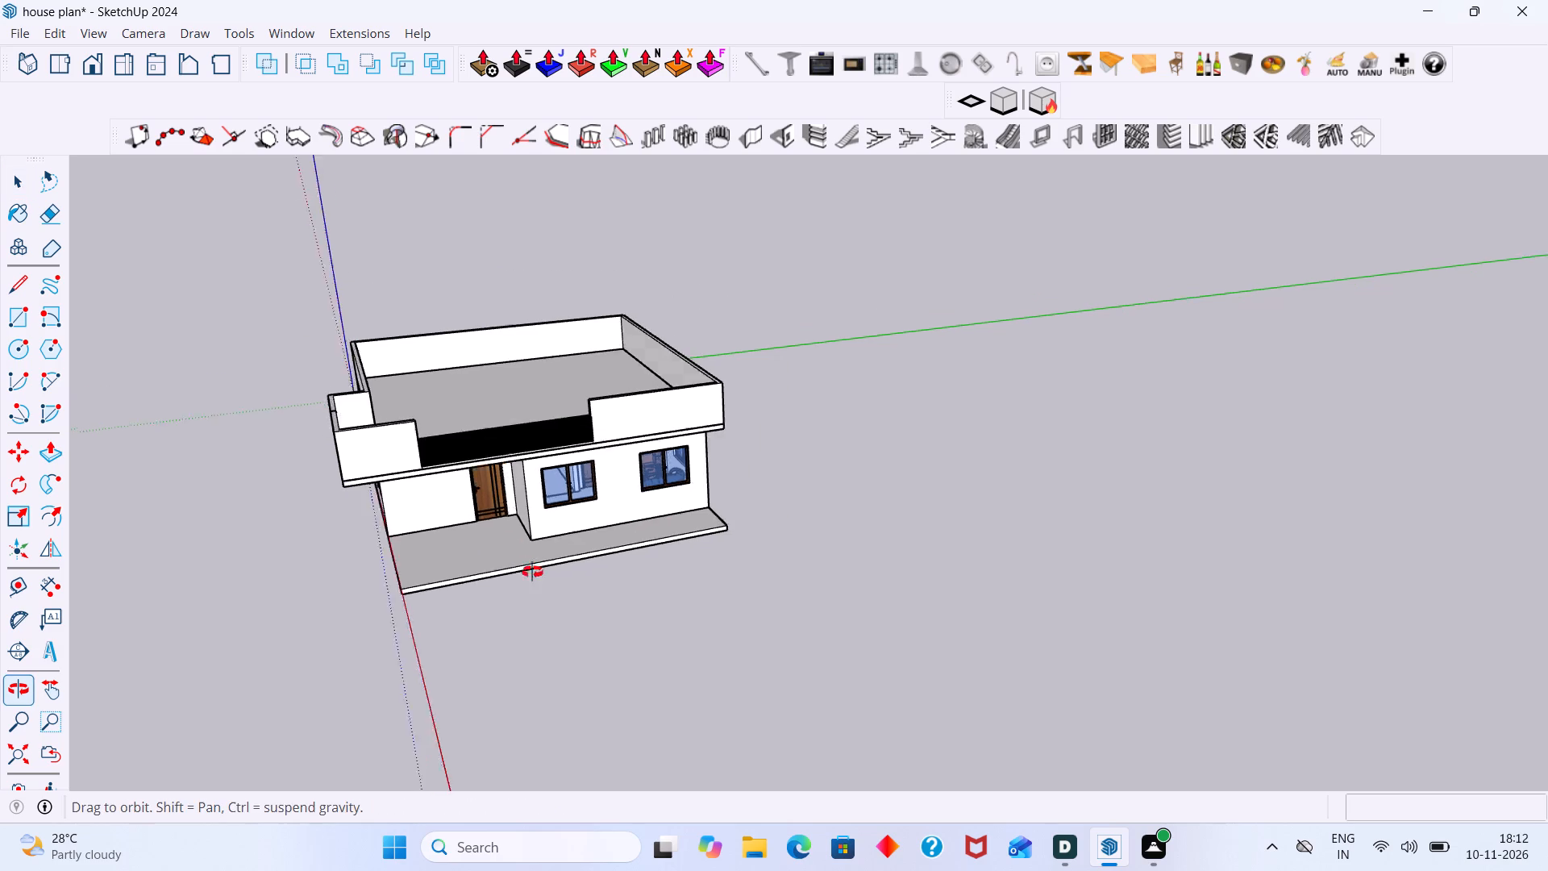
pyautogui.moveTo(532, 572); pyautogui.dragTo(736, 571, button='middle')
pyautogui.scroll(3, 545, 648)
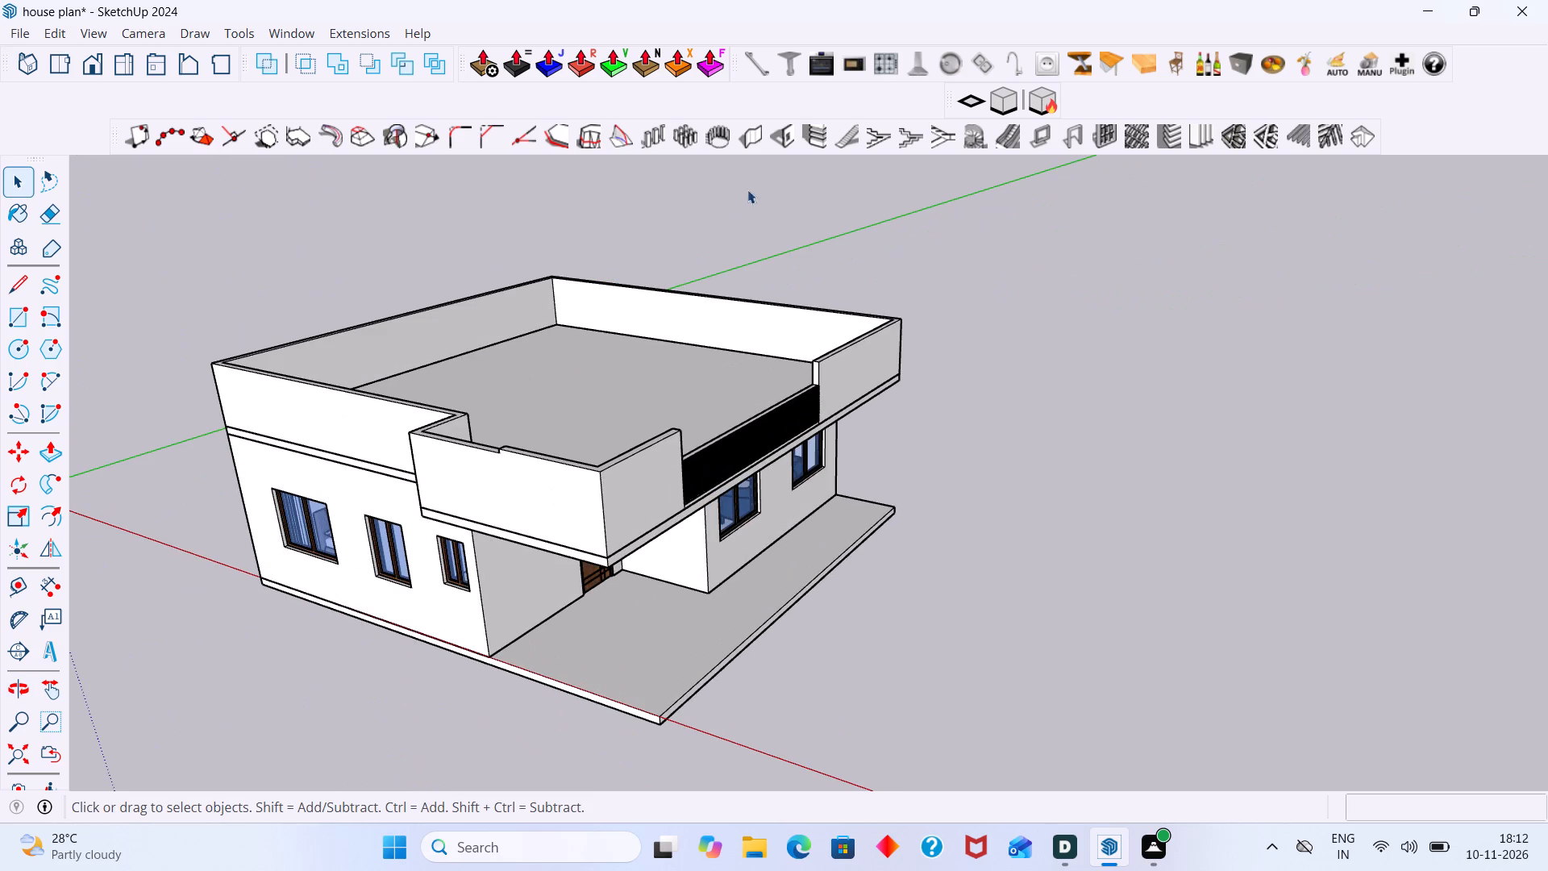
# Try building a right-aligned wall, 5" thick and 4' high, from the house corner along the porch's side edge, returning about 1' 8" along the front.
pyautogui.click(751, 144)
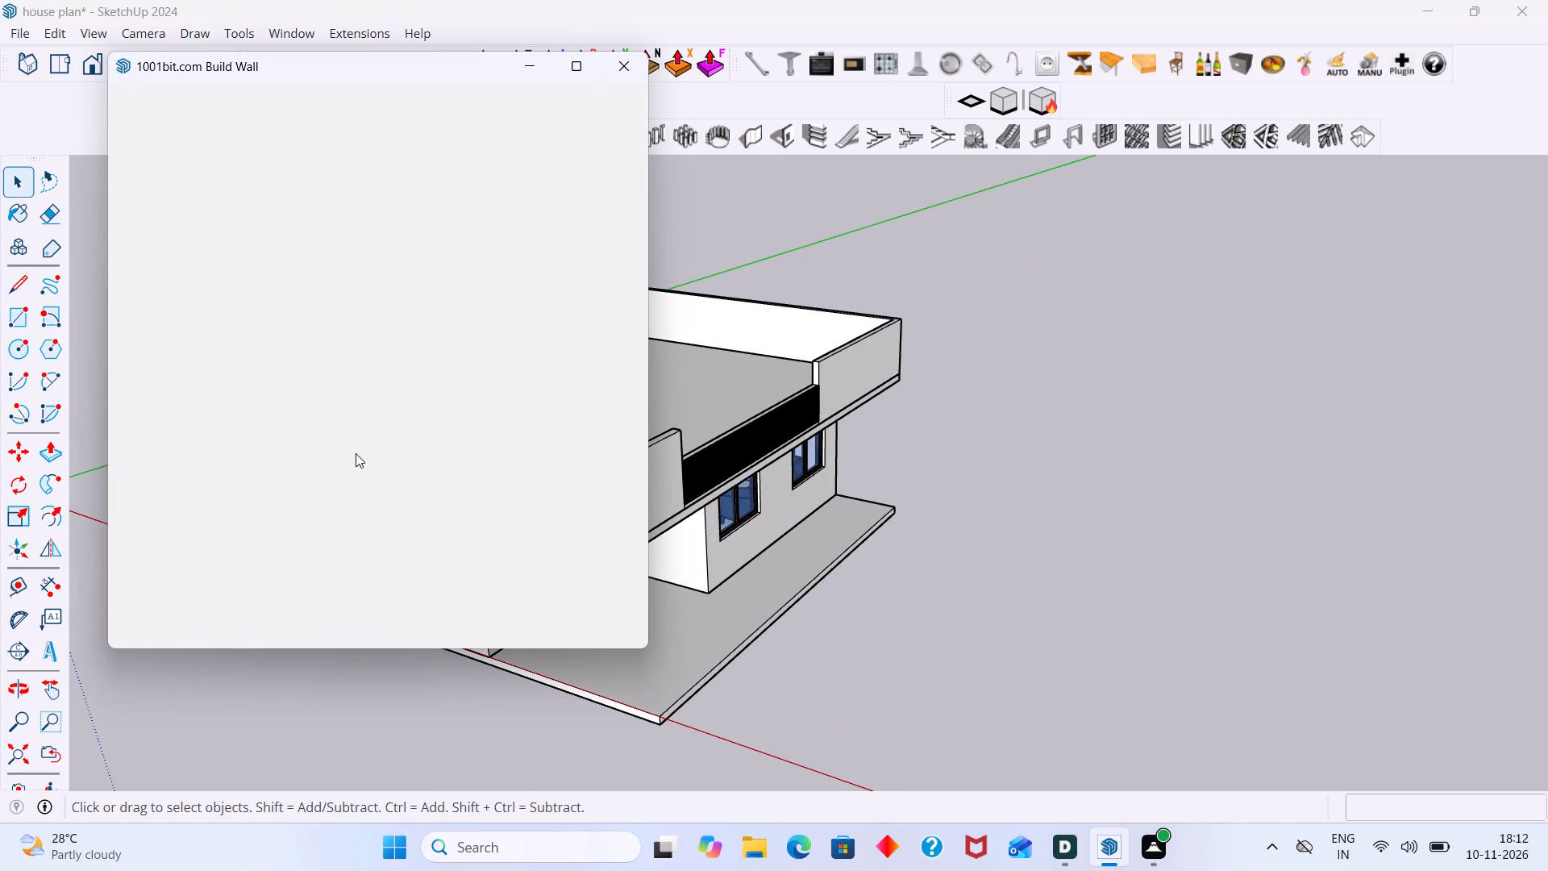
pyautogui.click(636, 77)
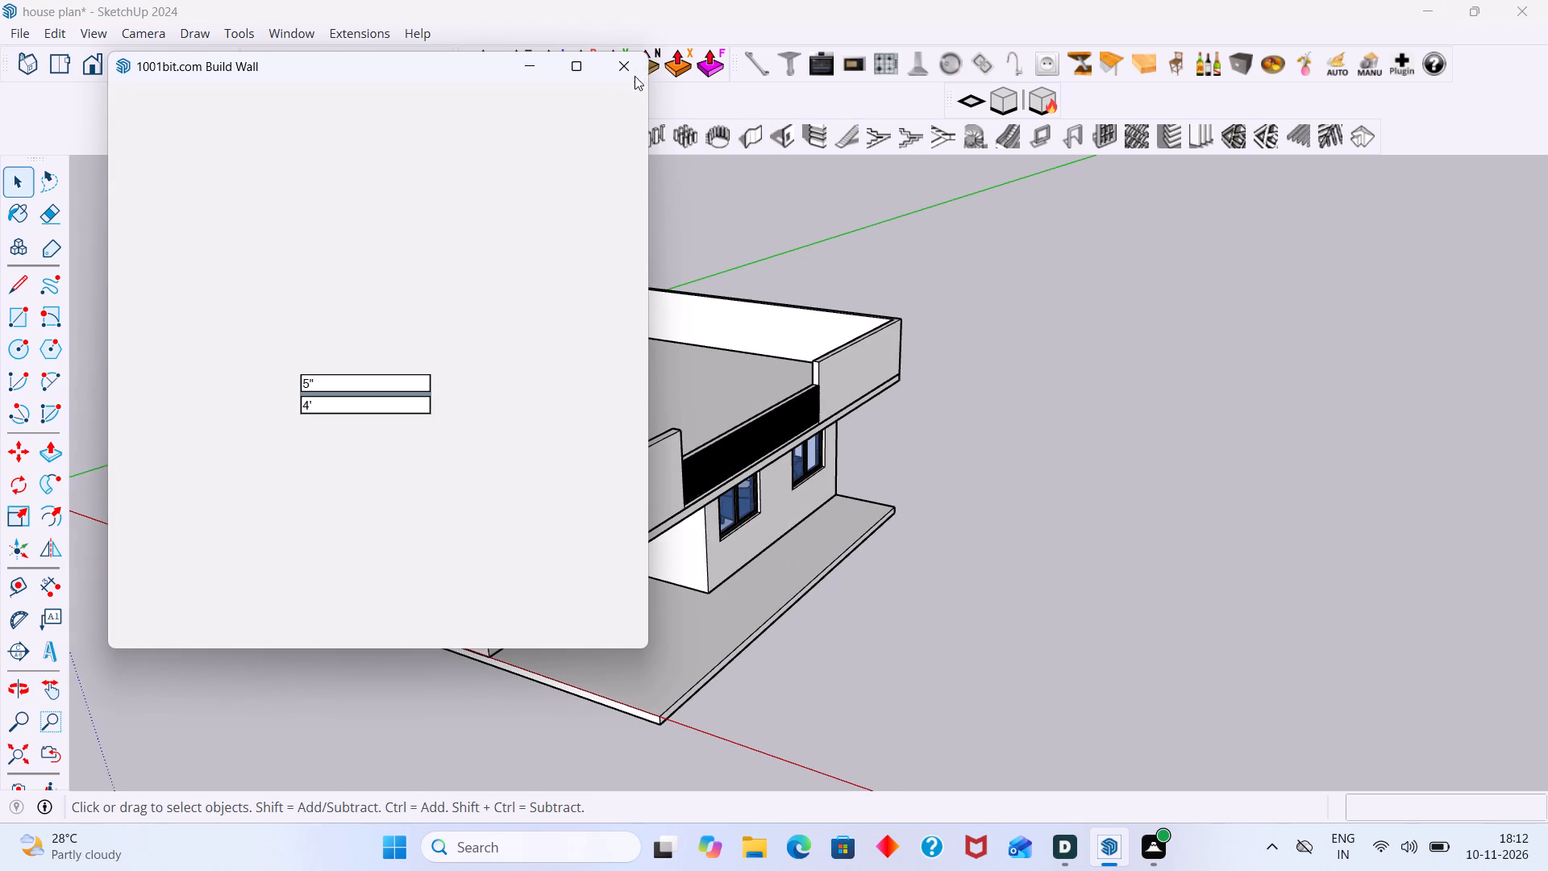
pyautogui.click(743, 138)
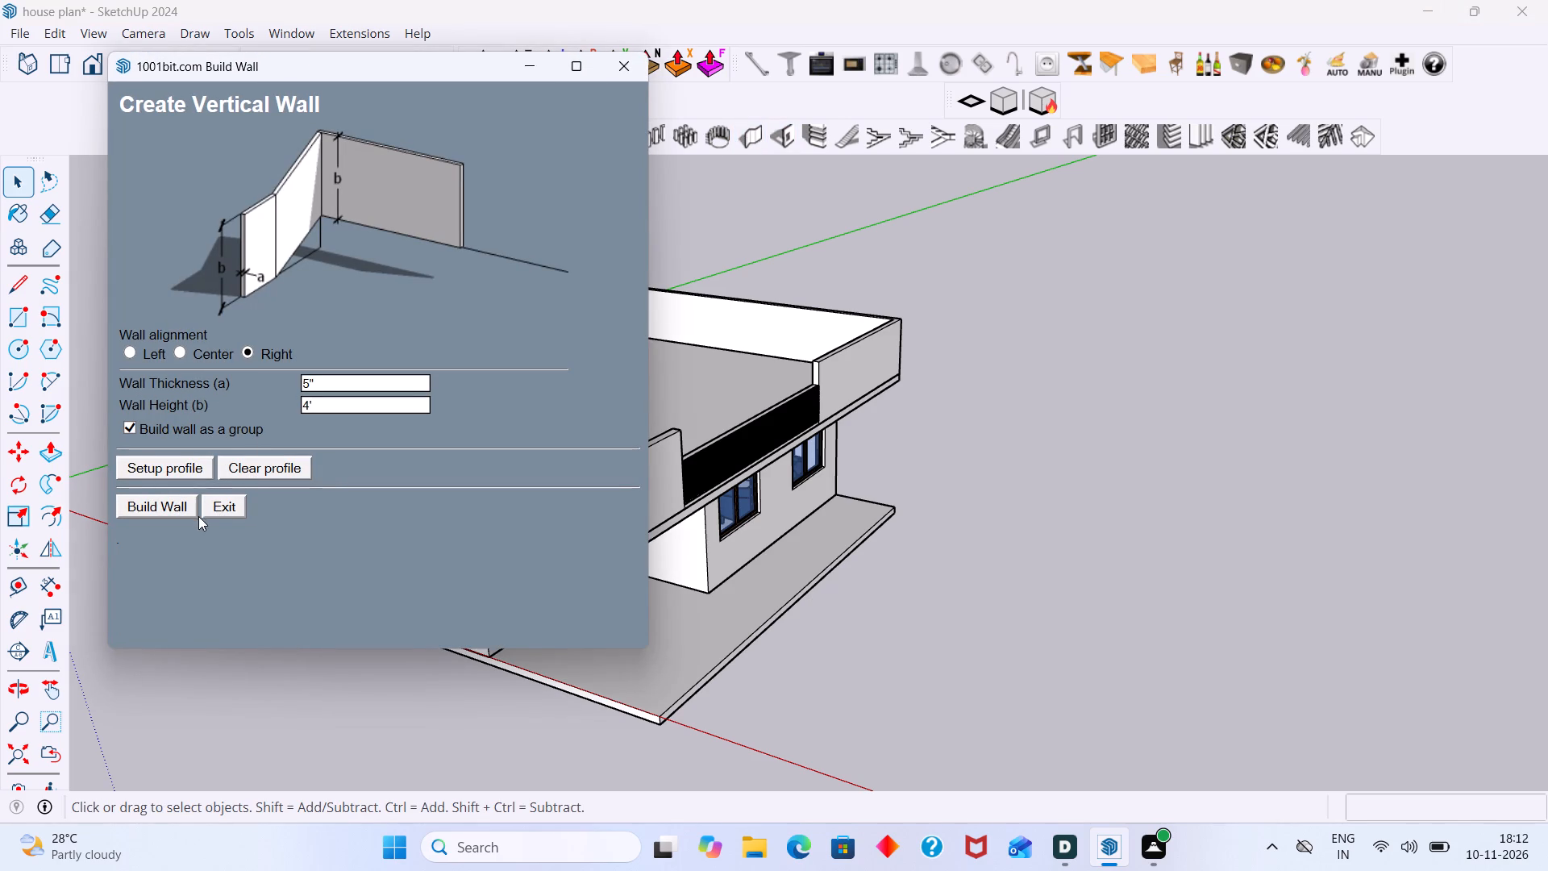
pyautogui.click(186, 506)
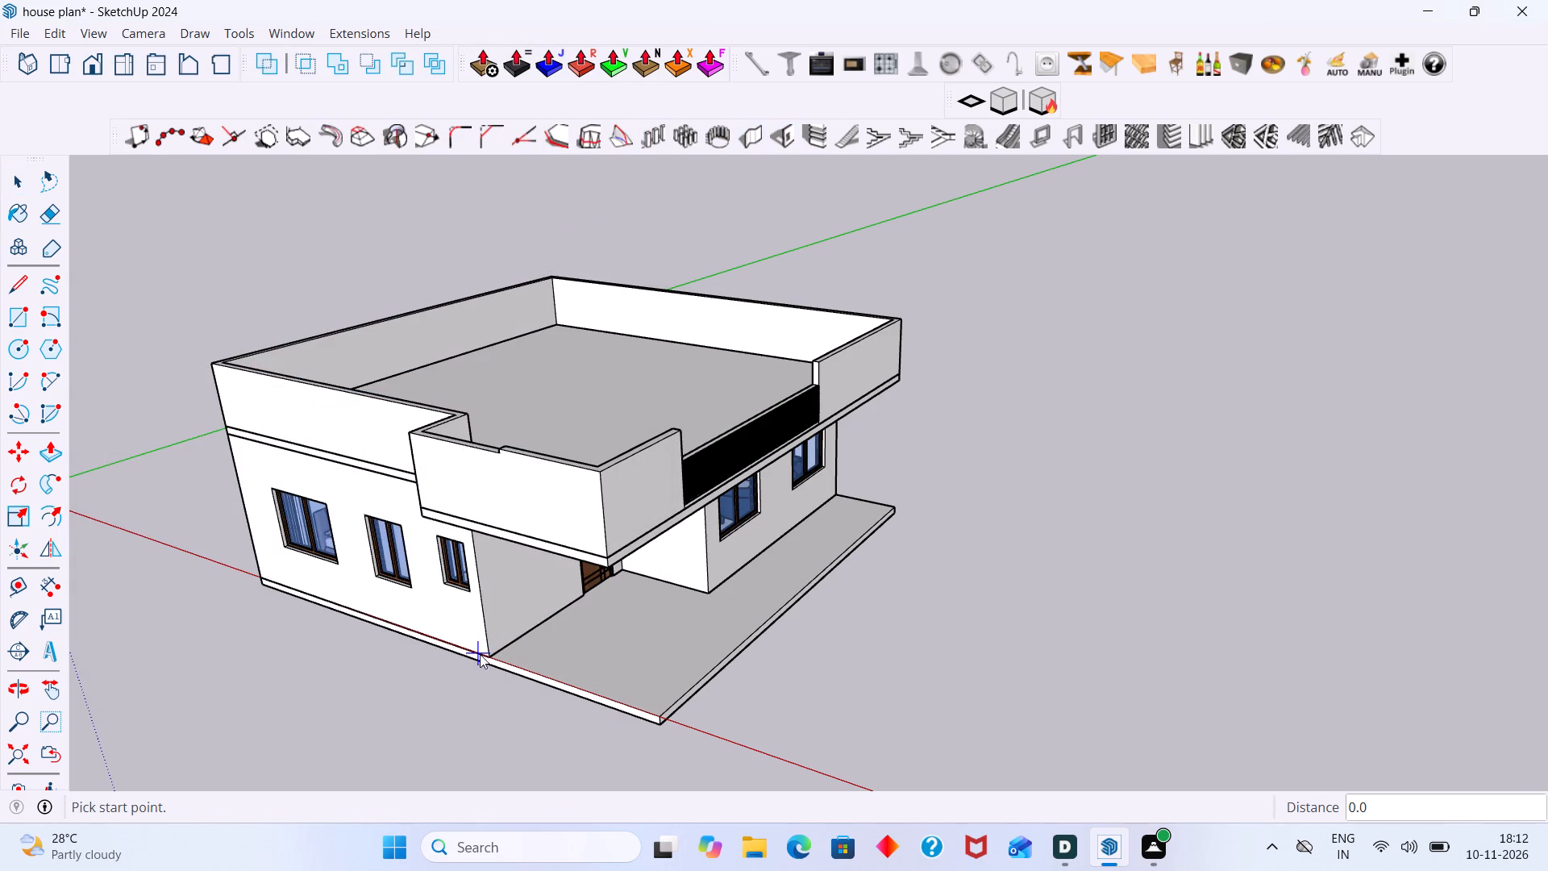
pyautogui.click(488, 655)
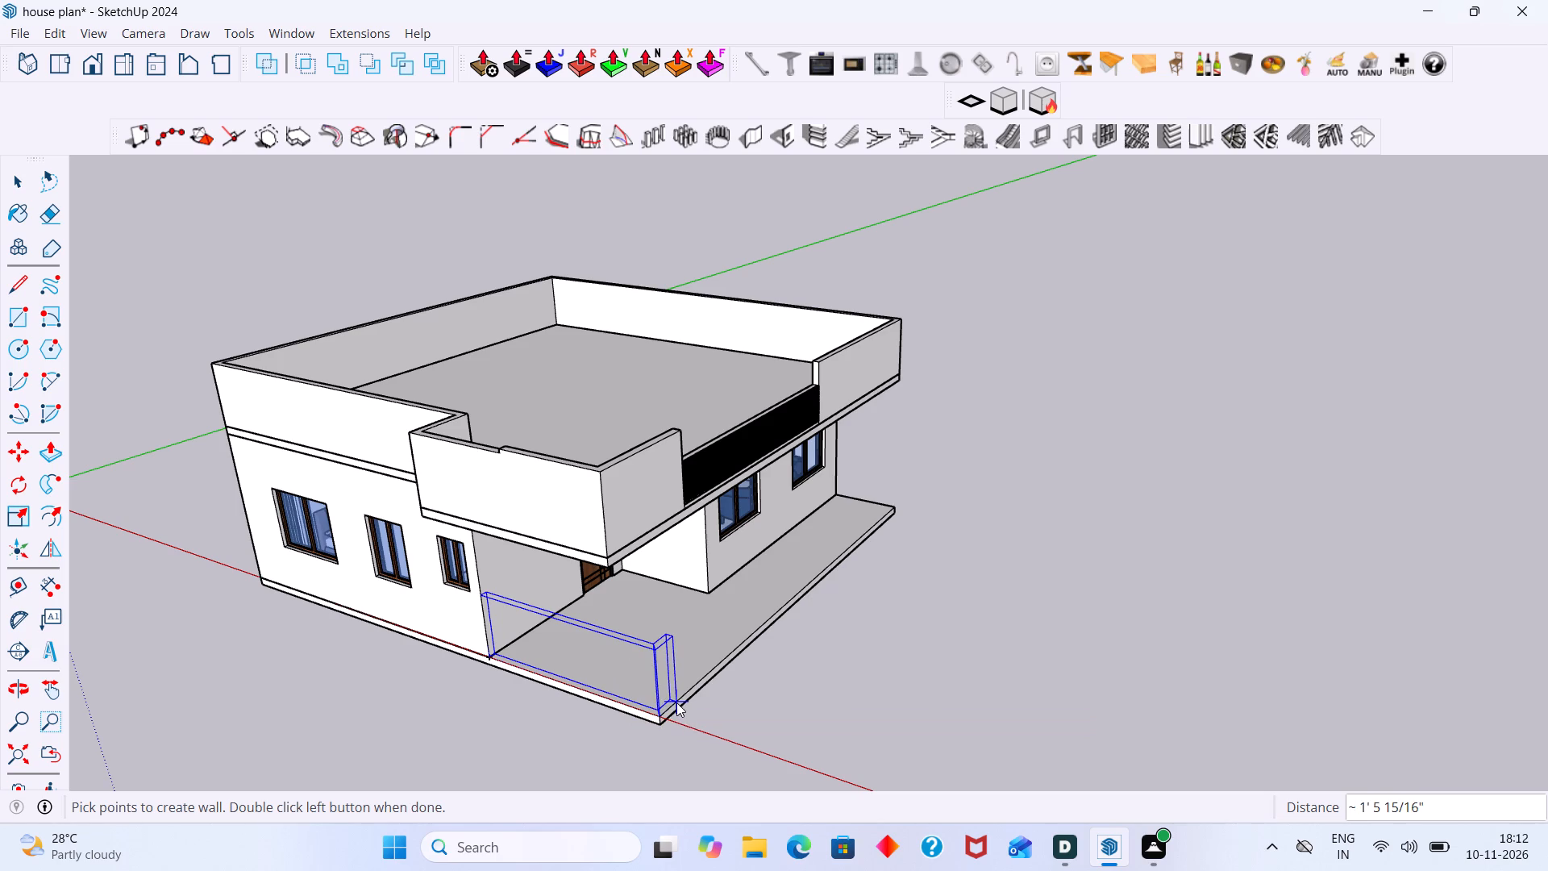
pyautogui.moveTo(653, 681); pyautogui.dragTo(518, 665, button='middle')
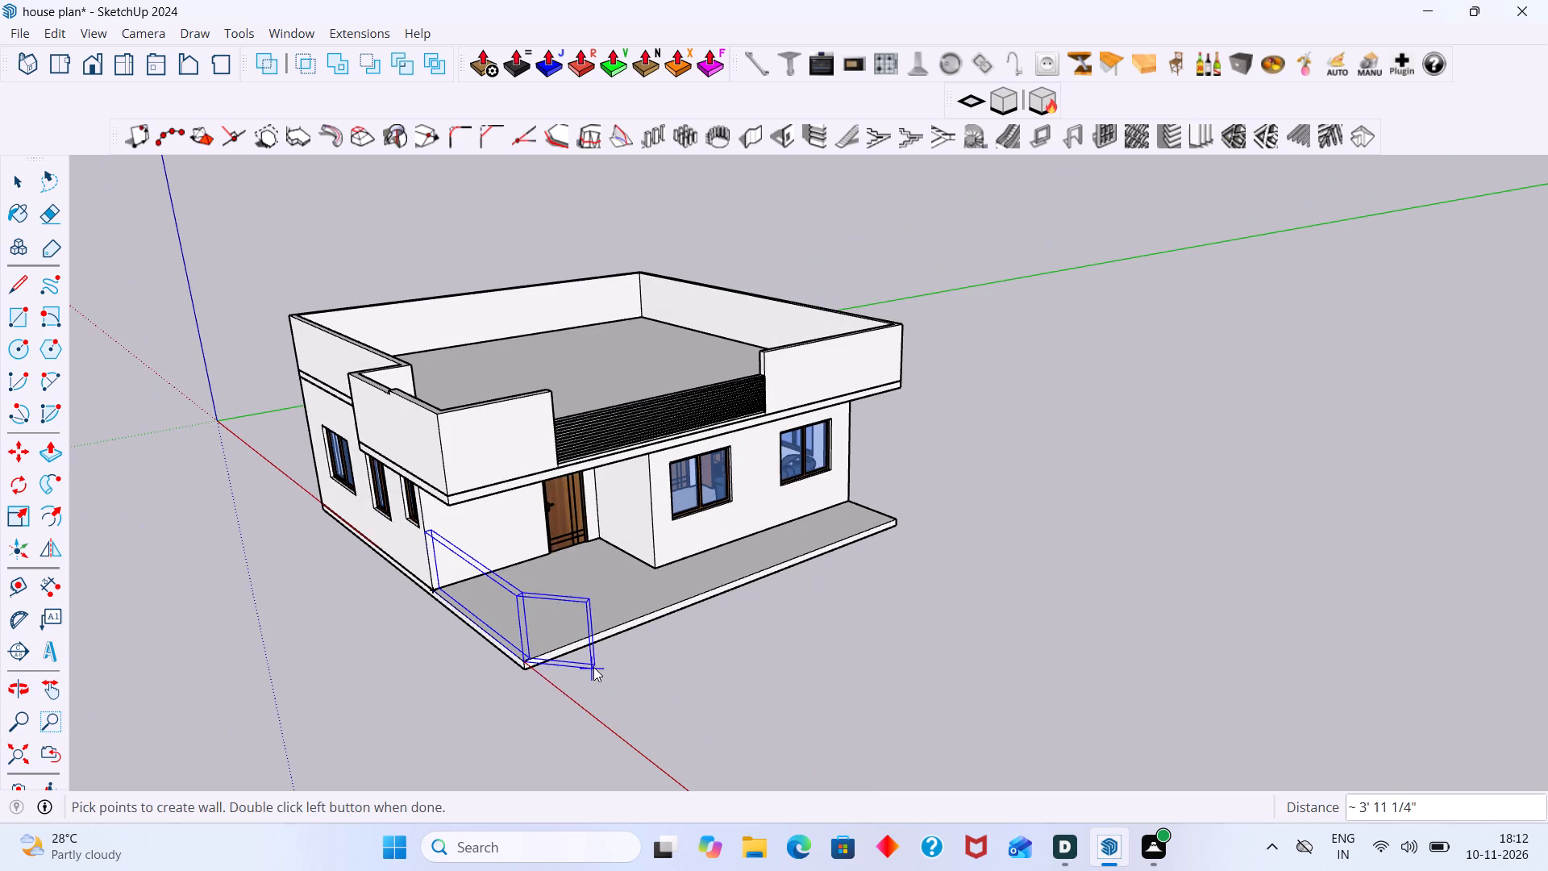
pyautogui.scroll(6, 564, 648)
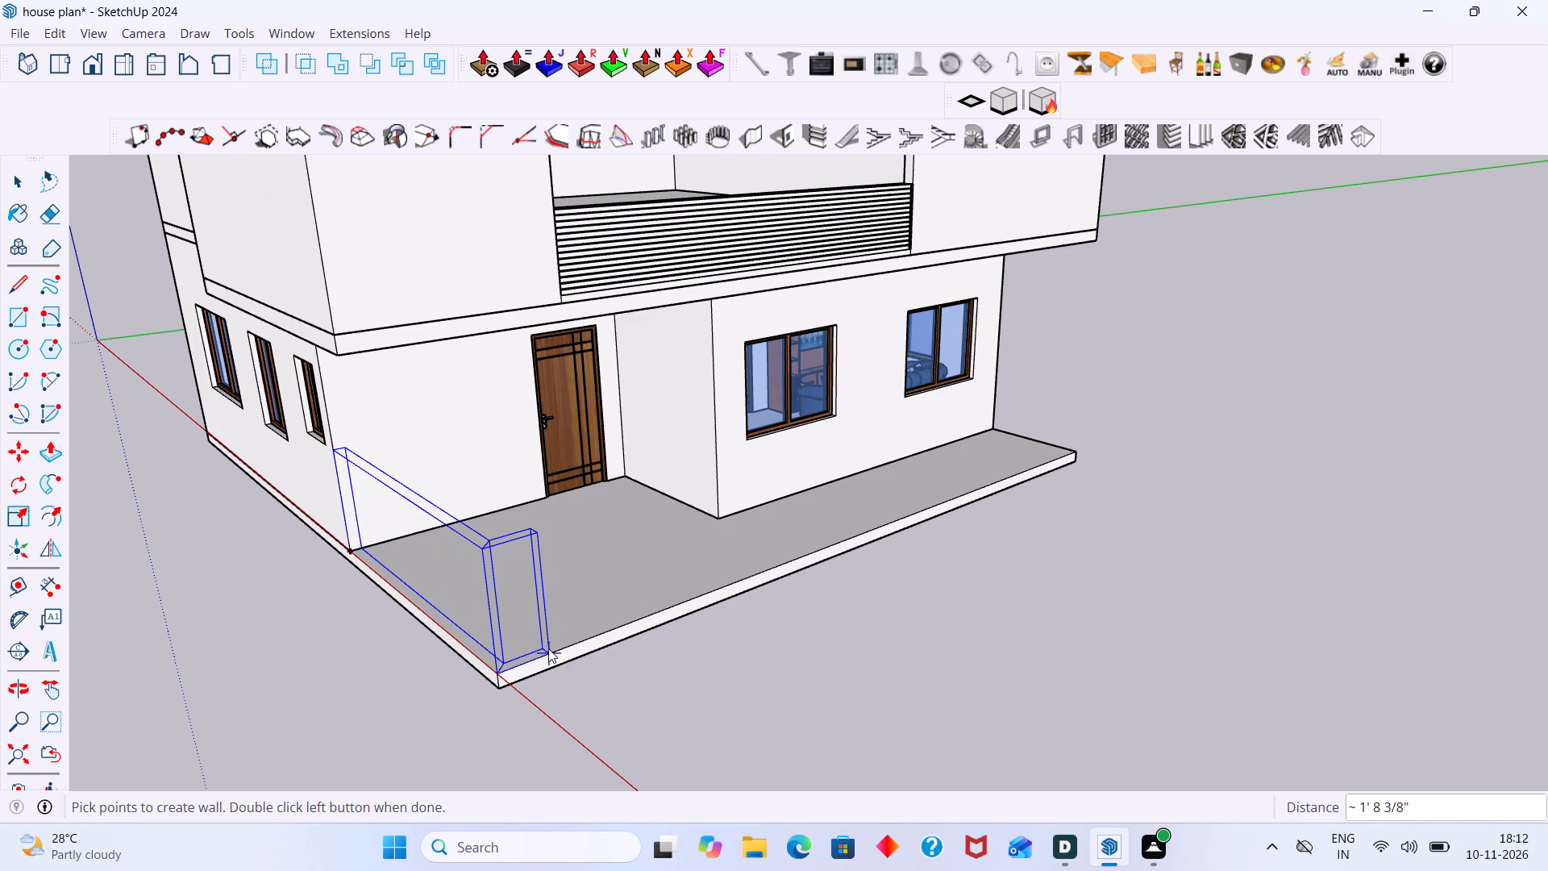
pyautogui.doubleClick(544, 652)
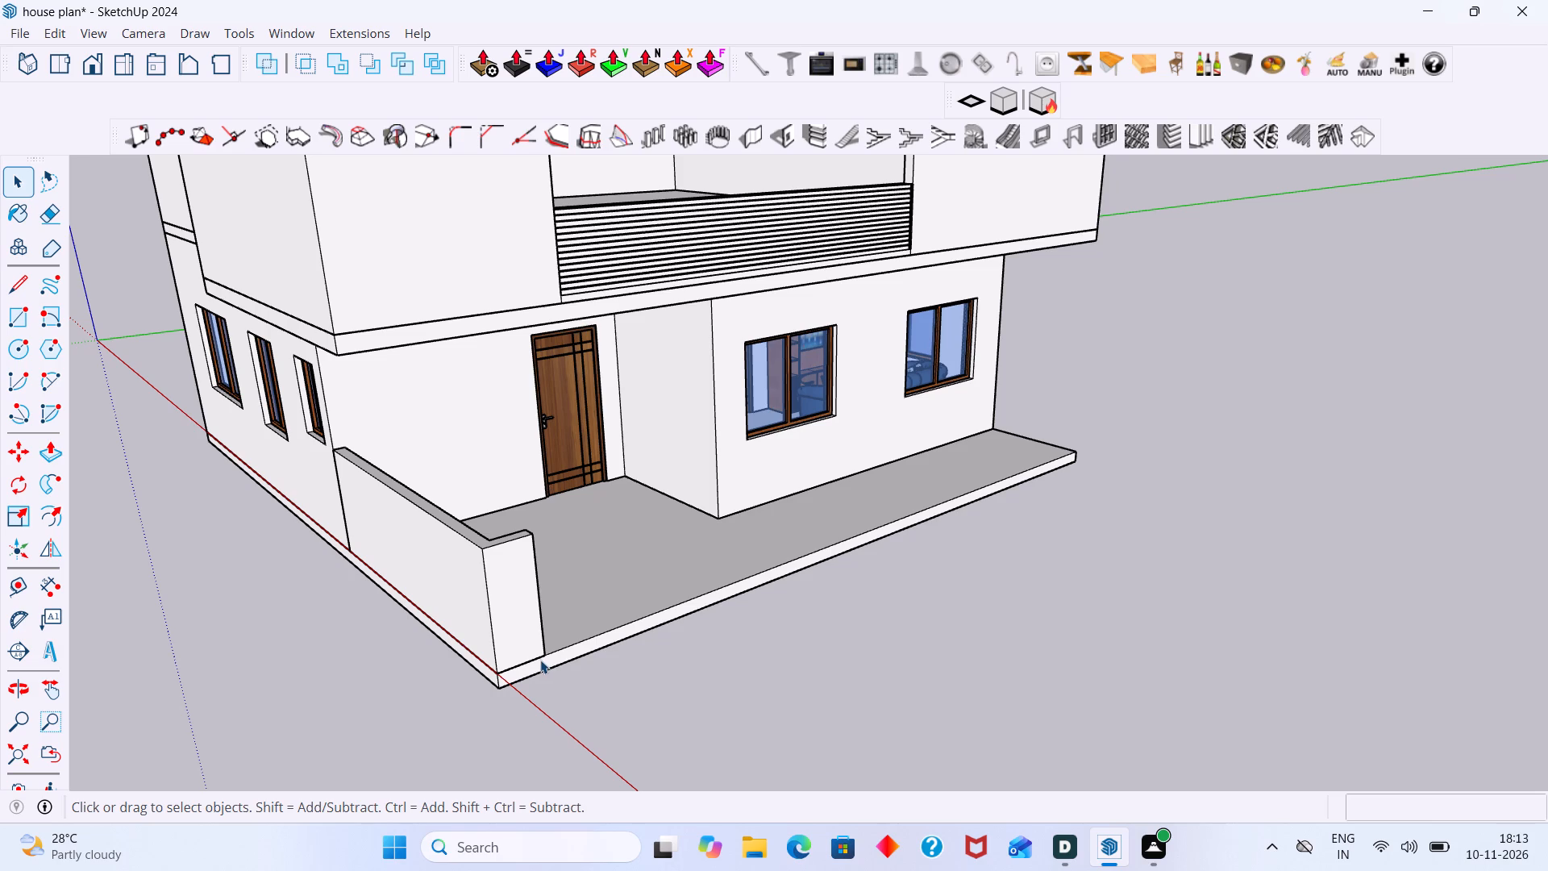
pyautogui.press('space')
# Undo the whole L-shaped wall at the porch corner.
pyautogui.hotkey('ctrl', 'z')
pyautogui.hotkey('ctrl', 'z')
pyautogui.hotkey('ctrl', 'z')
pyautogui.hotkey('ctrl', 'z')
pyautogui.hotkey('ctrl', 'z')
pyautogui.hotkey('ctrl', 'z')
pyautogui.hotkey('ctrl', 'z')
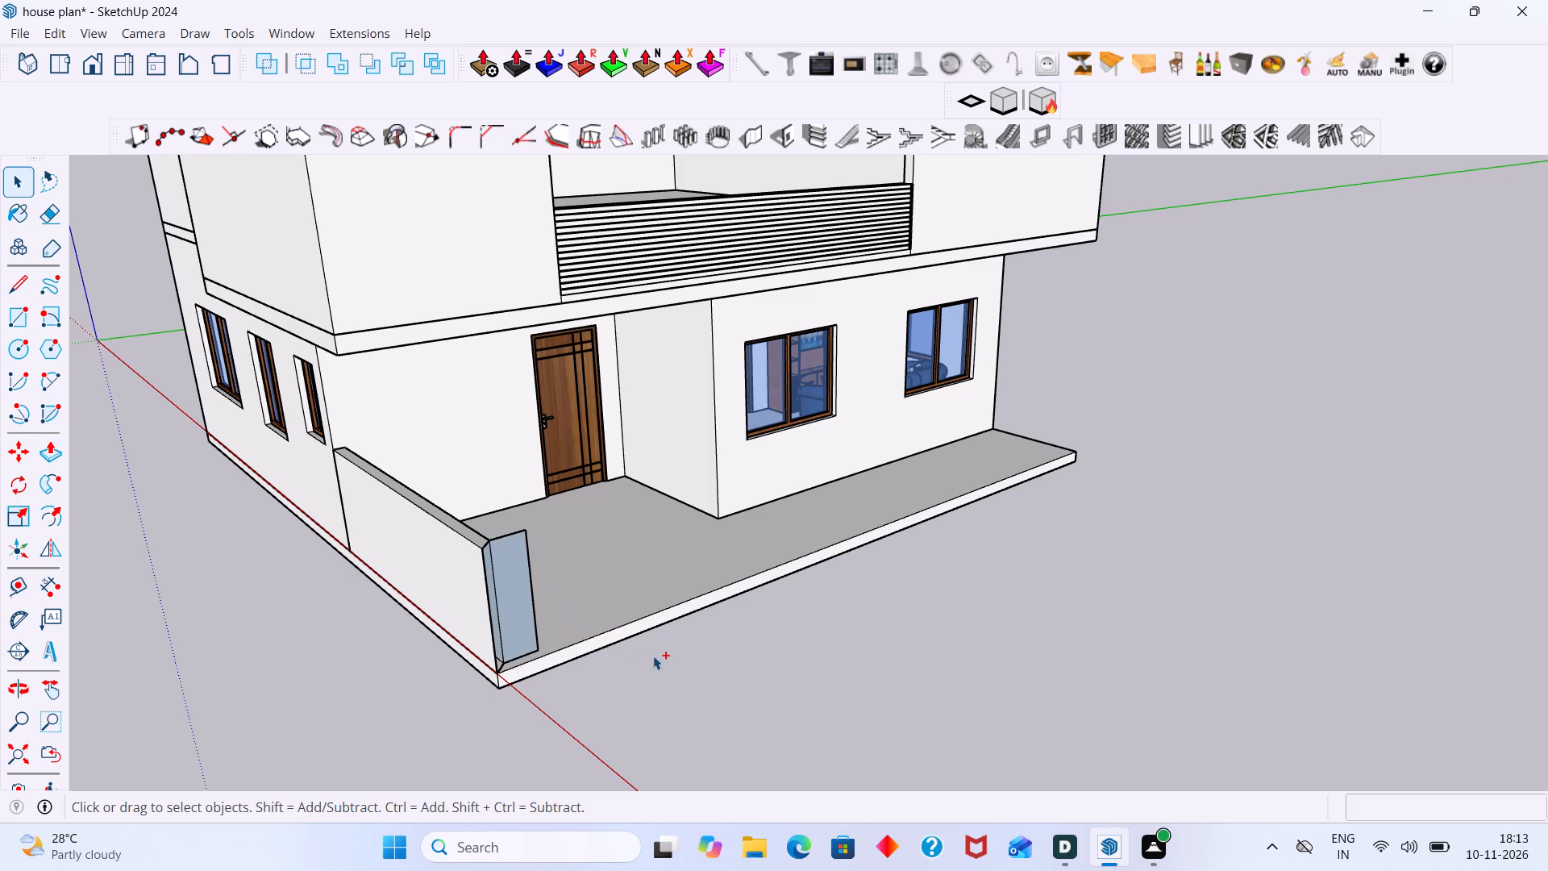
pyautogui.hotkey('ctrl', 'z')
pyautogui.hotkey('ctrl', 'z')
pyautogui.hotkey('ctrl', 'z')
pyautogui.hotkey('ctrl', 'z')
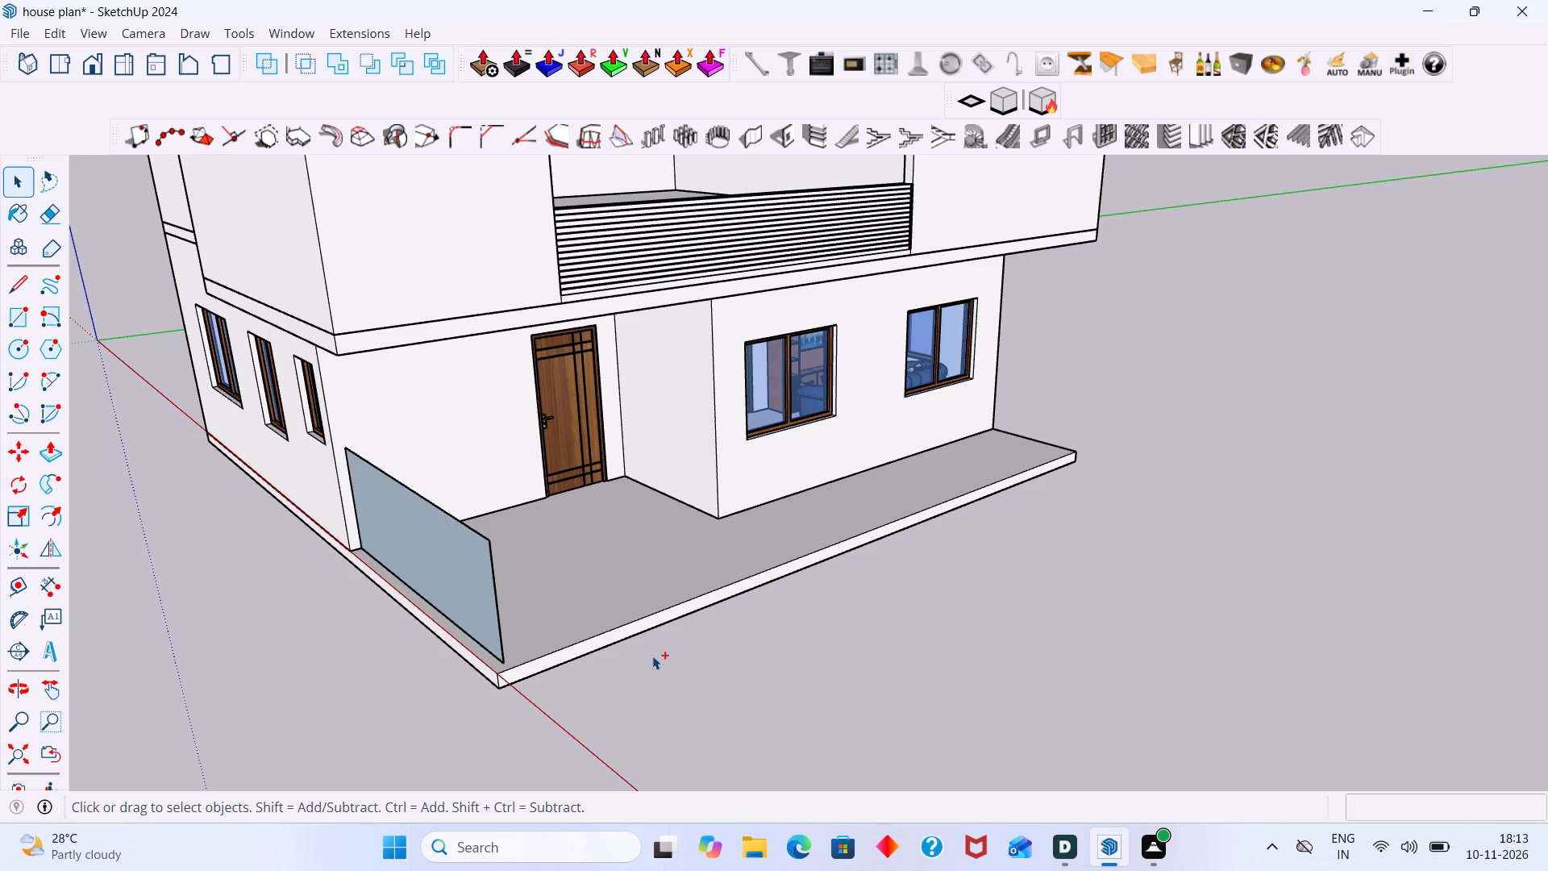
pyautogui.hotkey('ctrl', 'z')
# Build a right-aligned wall, 5" thick, 4' high and 11' 10" long, from the house corner along the porch's door-side edge.
pyautogui.moveTo(565, 651); pyautogui.dragTo(728, 659, button='middle')
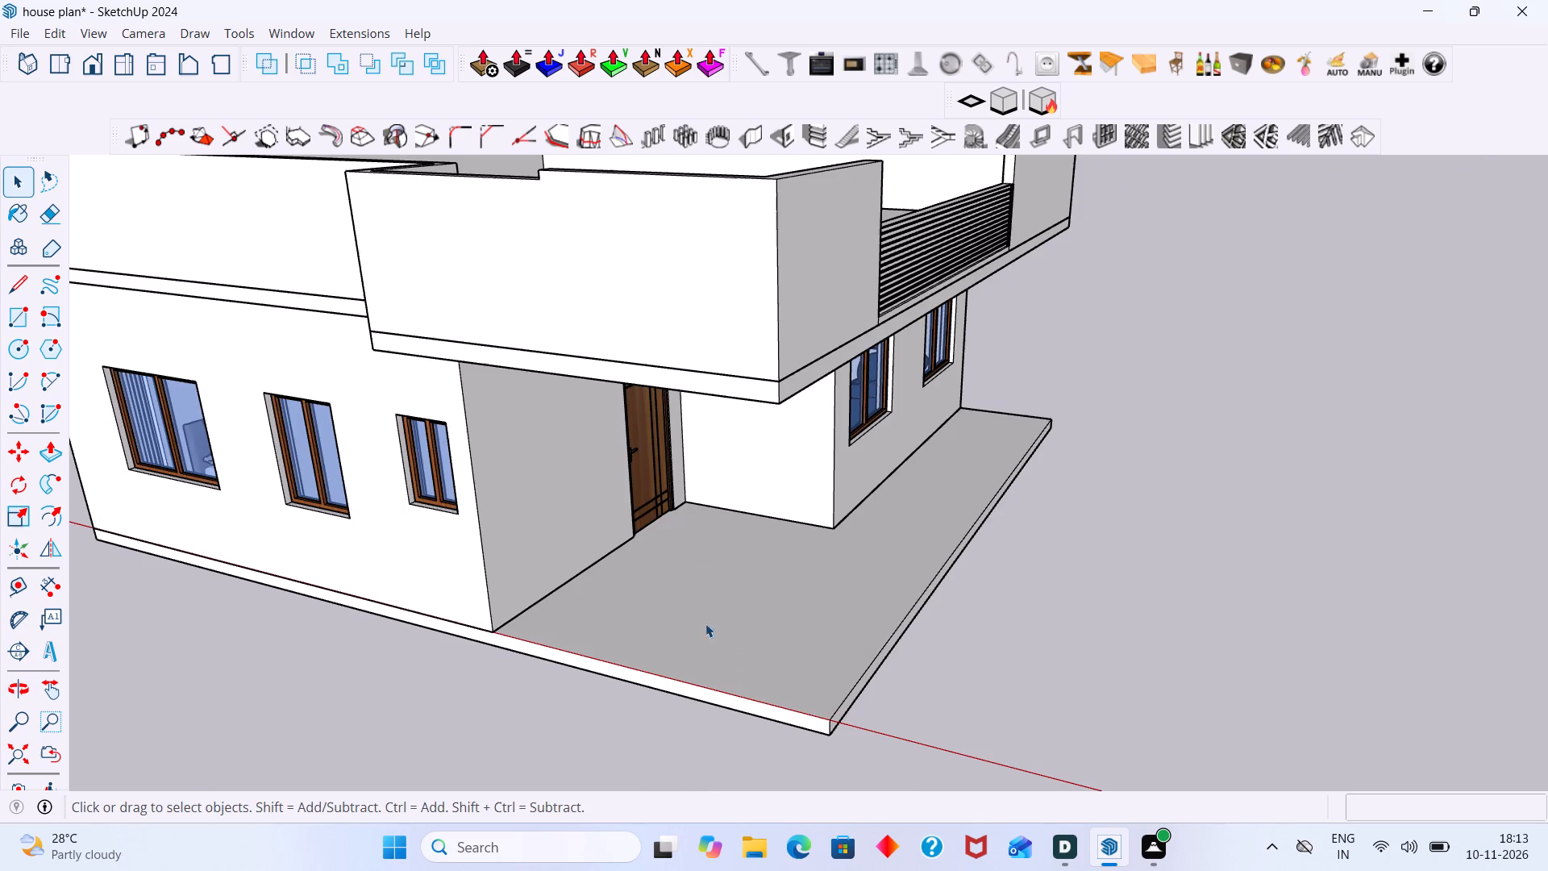
pyautogui.click(751, 148)
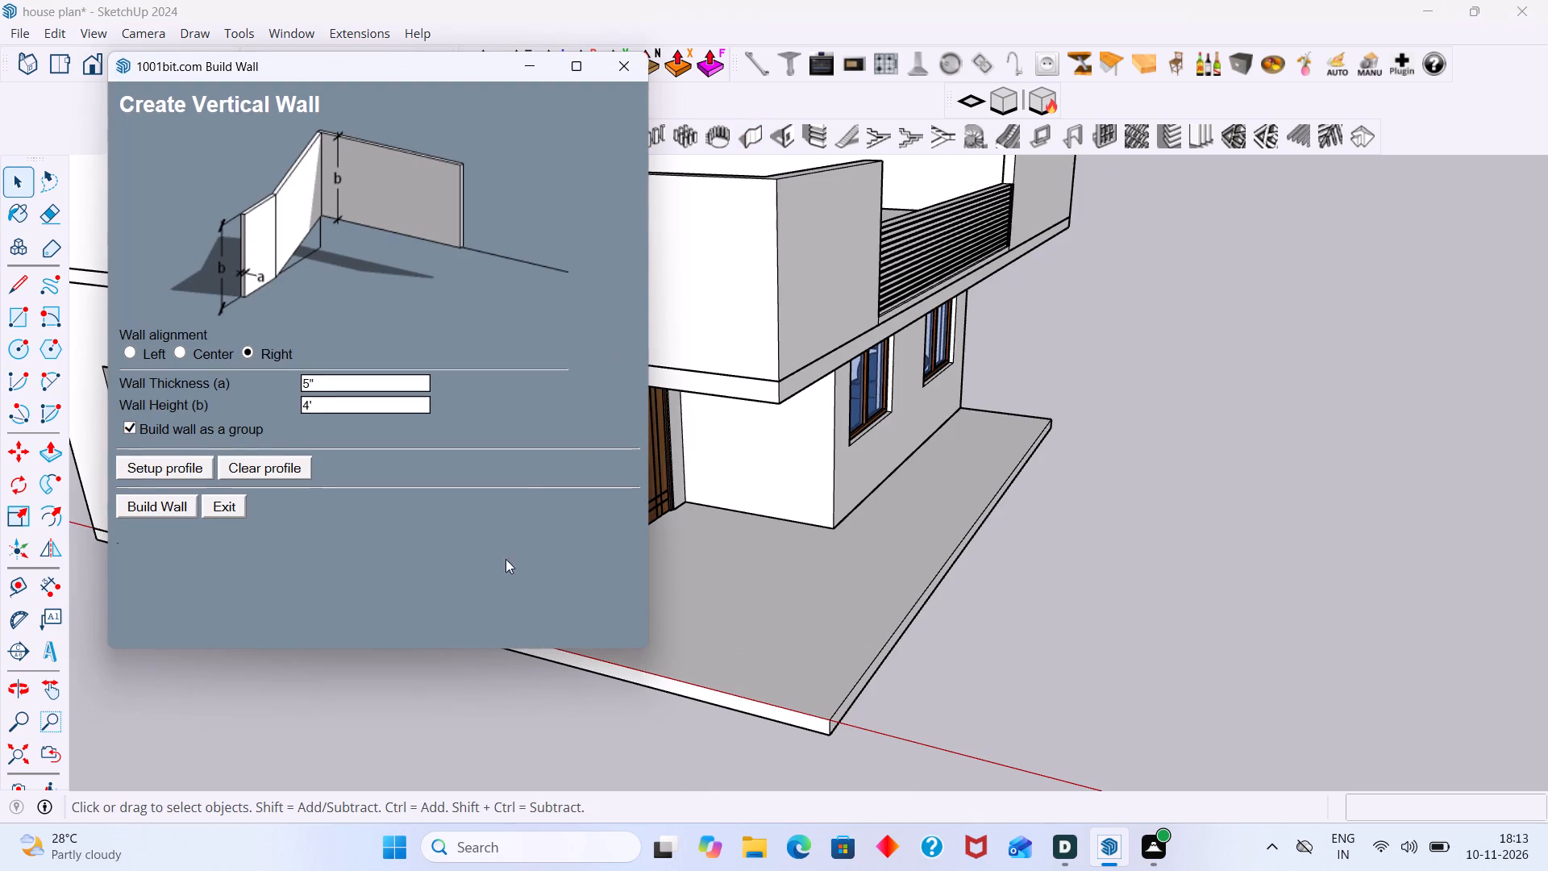
pyautogui.click(171, 502)
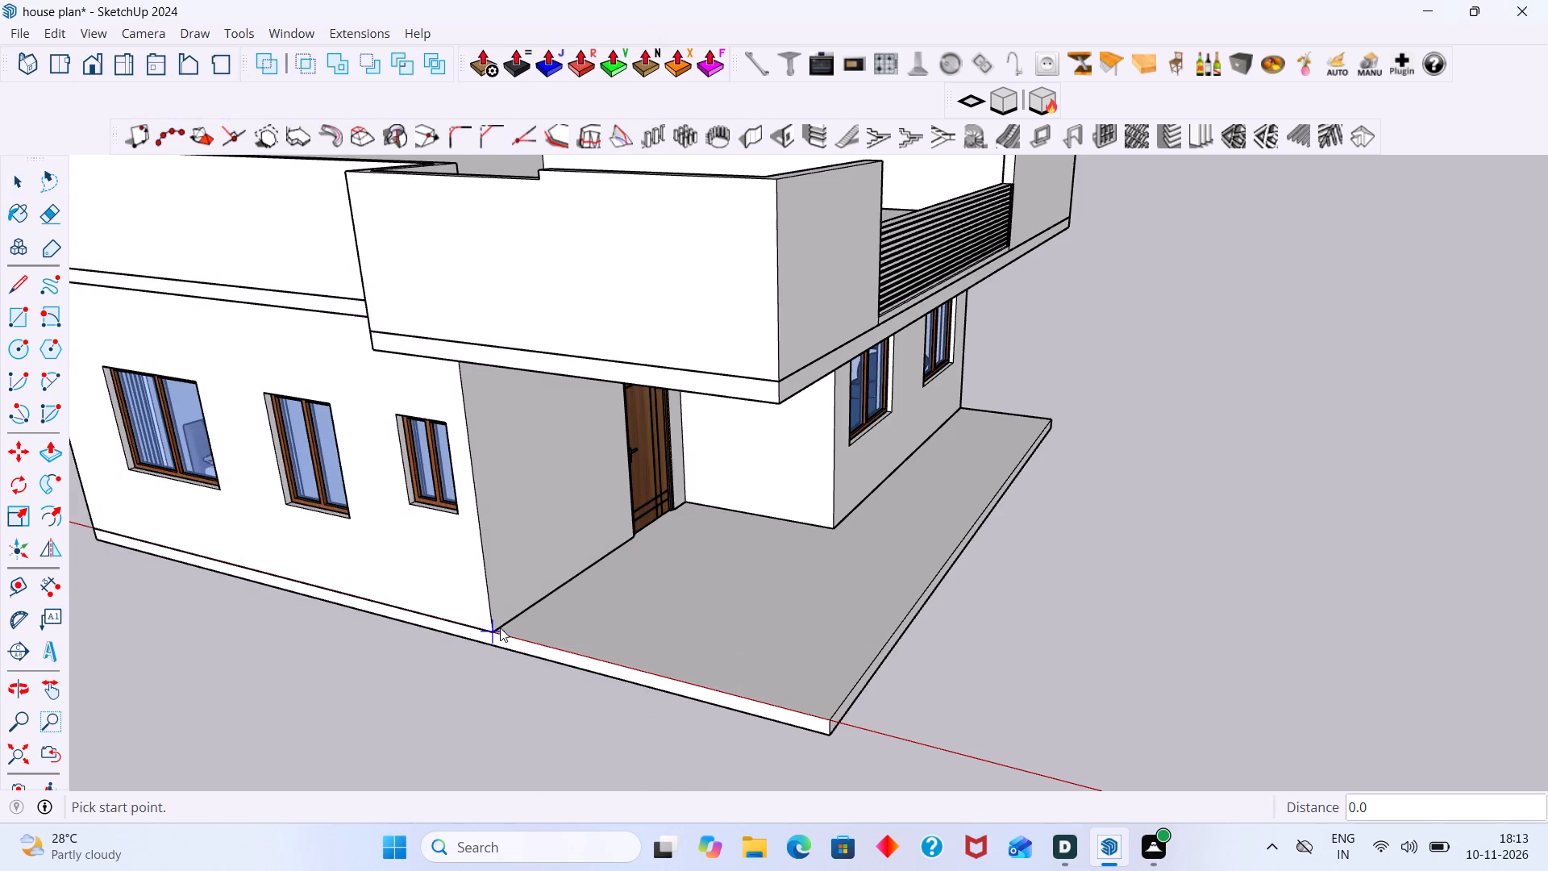
pyautogui.click(495, 627)
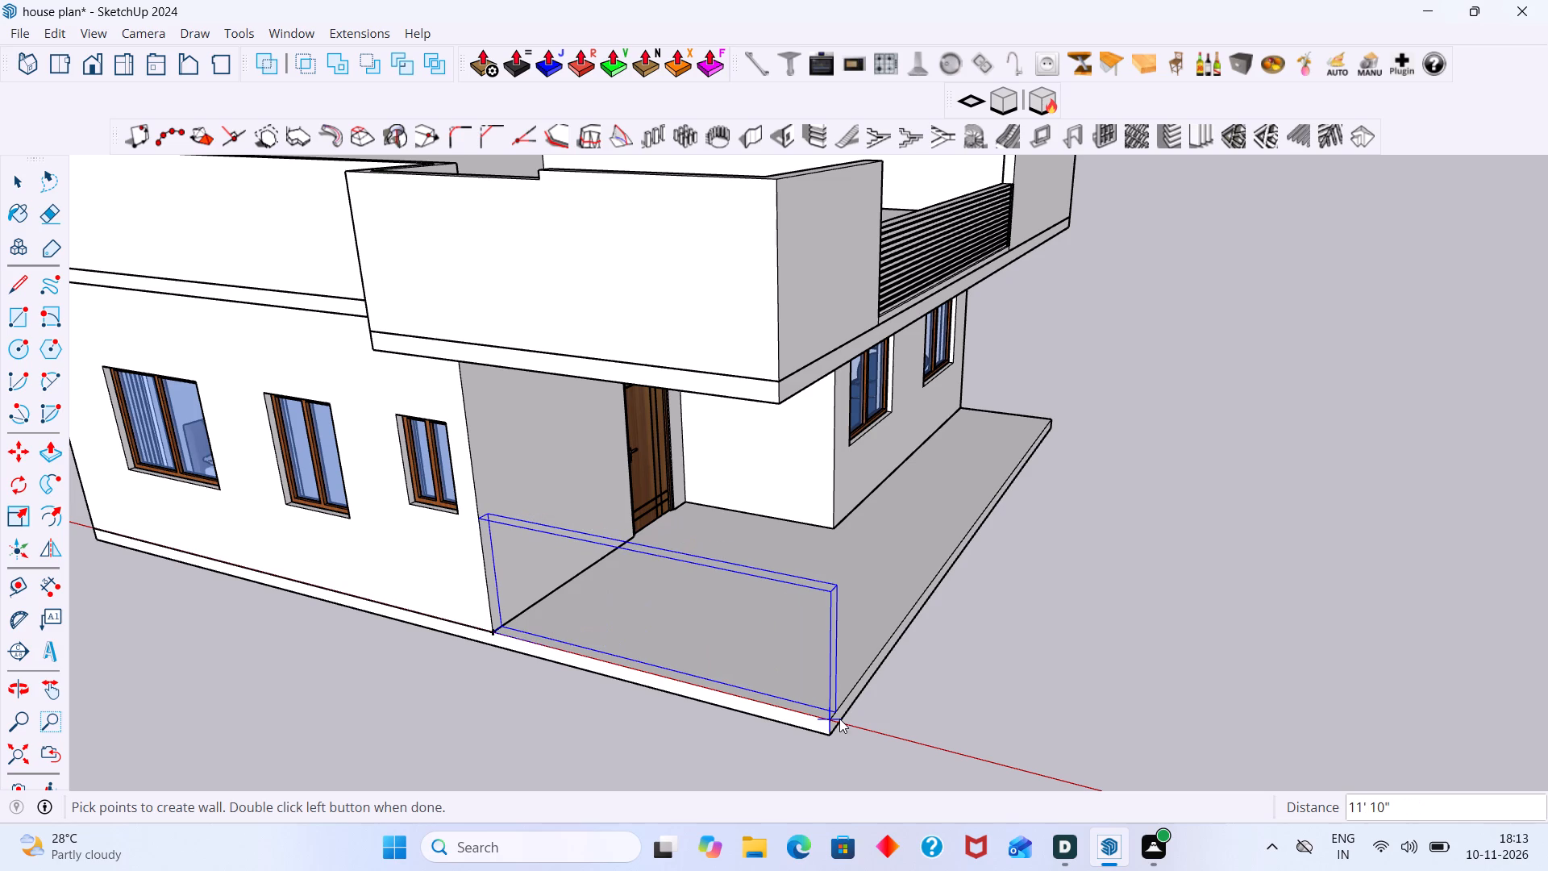
pyautogui.click(837, 718)
pyautogui.click(836, 718)
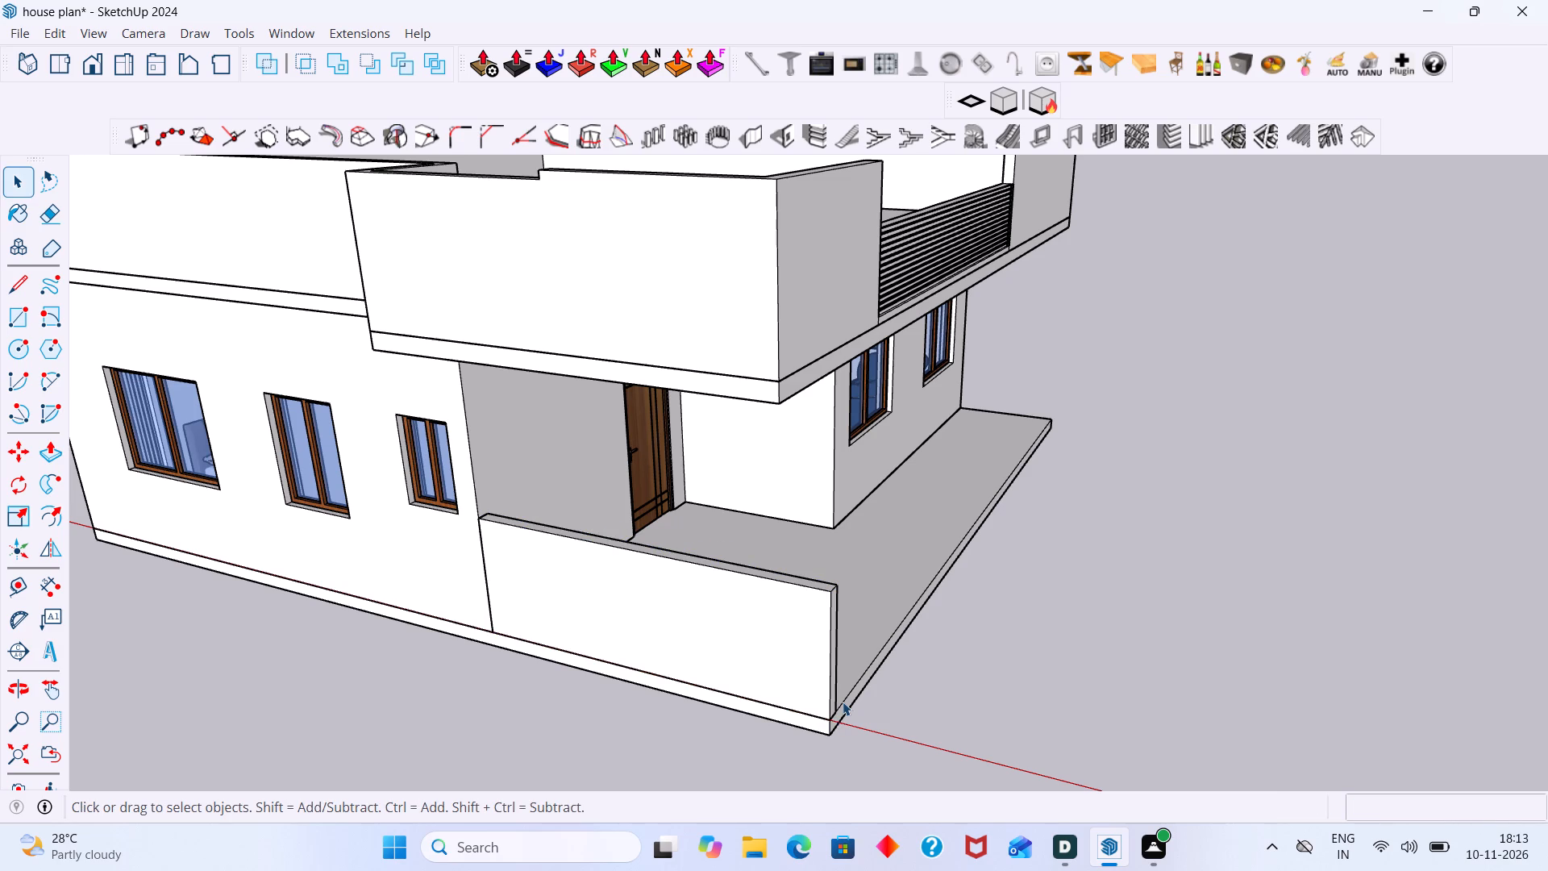
pyautogui.press('space')
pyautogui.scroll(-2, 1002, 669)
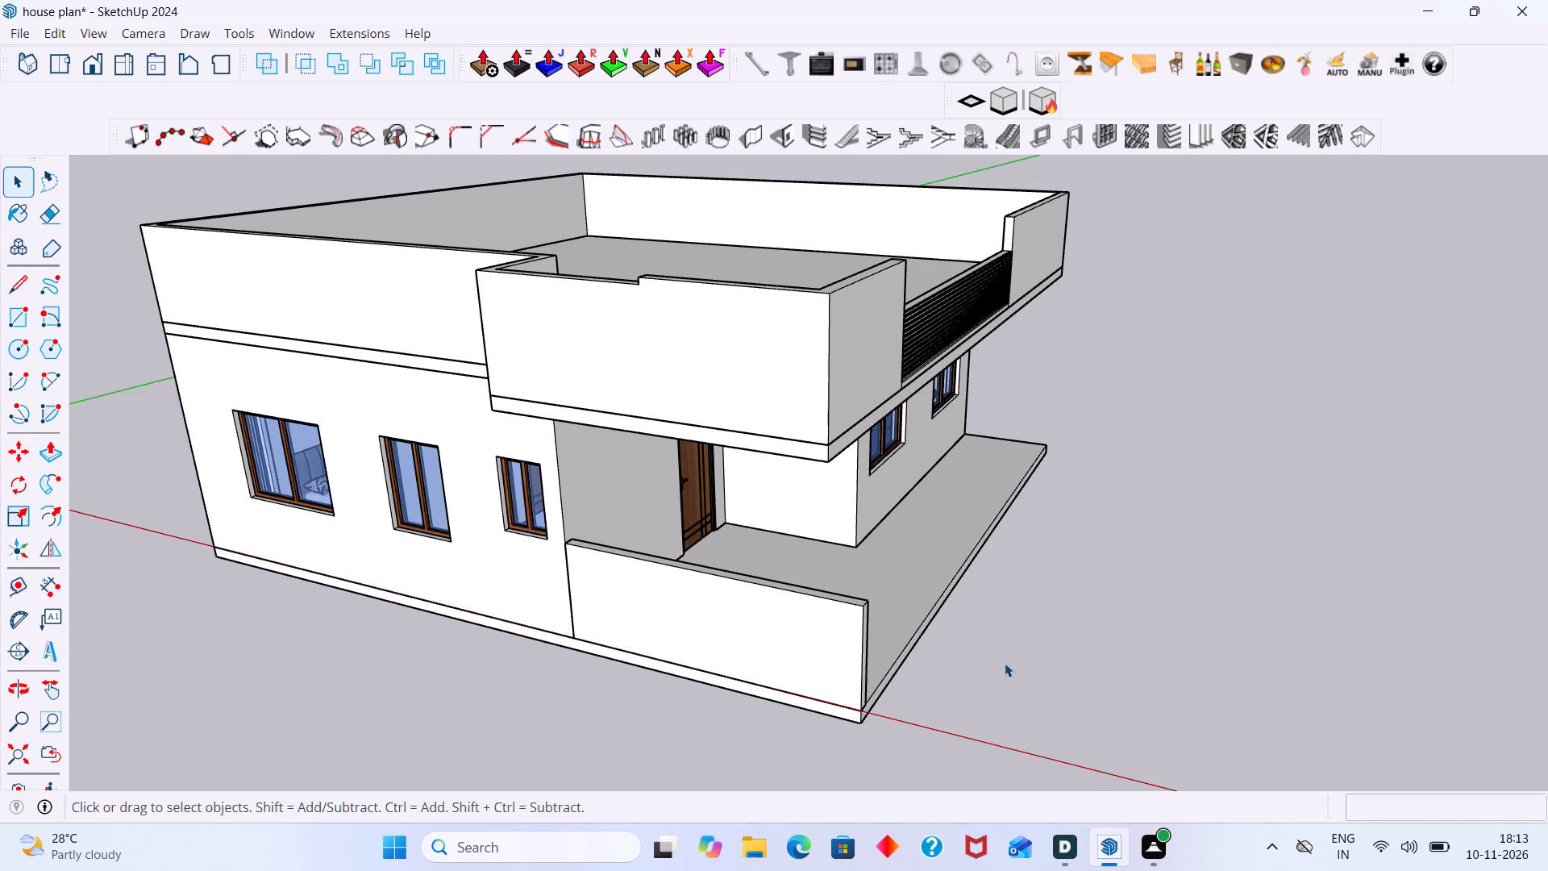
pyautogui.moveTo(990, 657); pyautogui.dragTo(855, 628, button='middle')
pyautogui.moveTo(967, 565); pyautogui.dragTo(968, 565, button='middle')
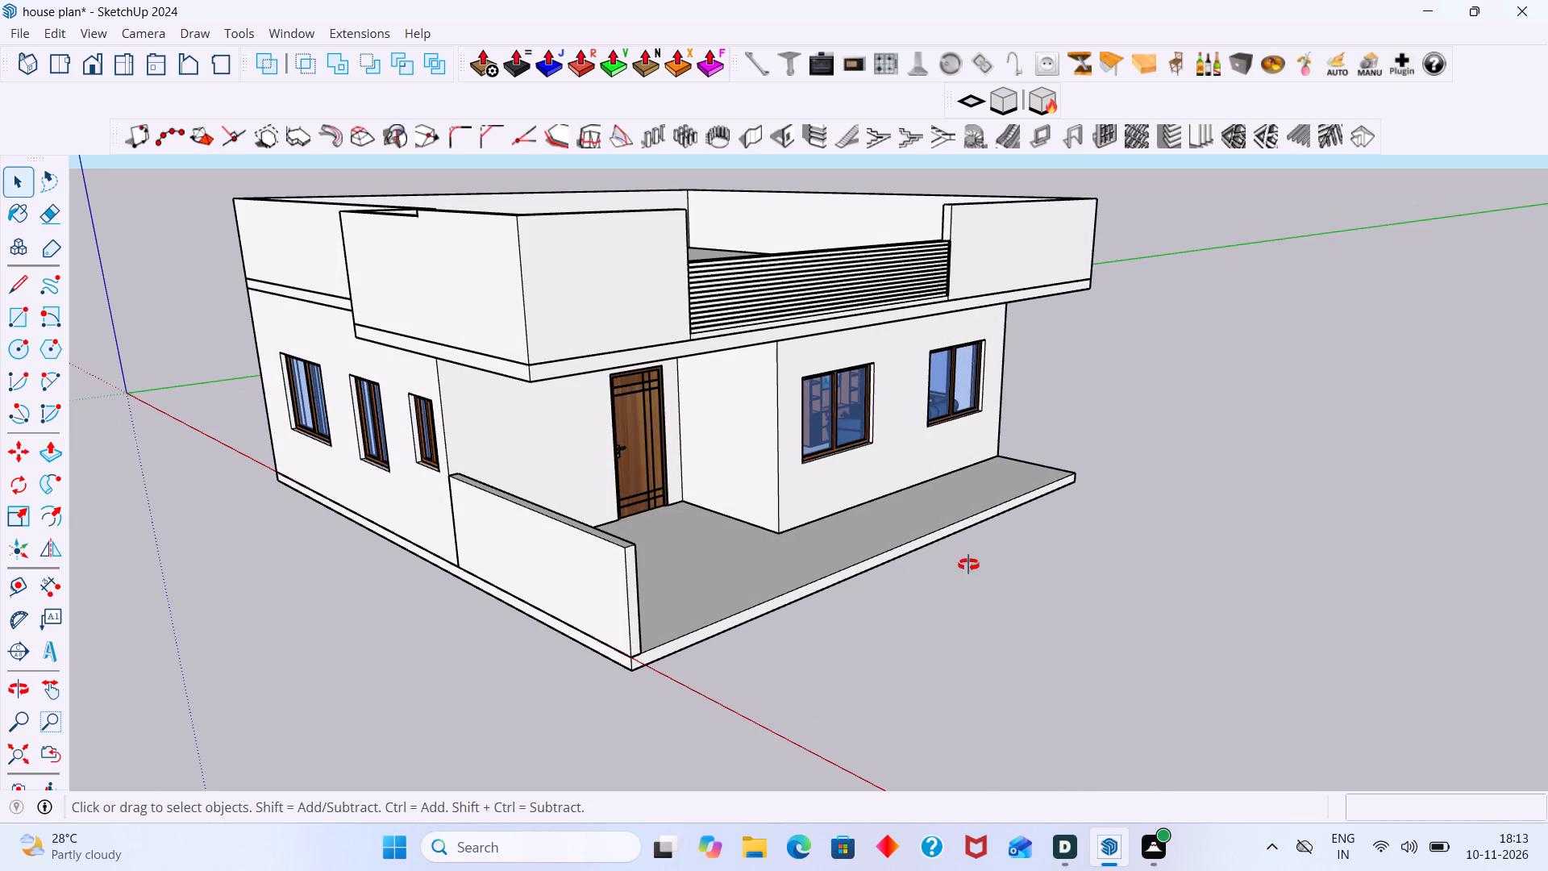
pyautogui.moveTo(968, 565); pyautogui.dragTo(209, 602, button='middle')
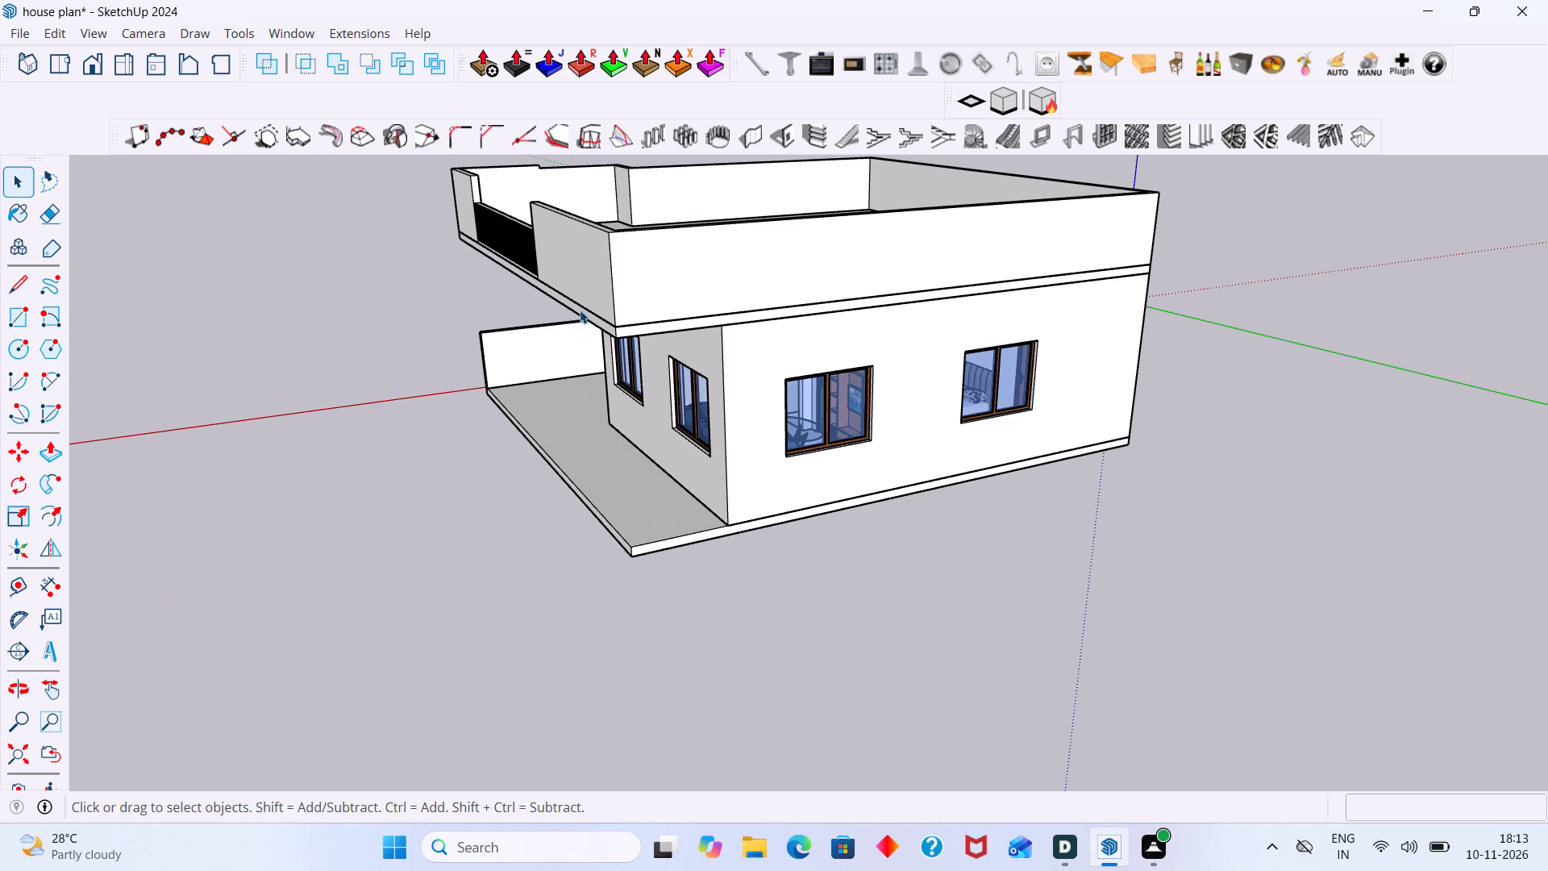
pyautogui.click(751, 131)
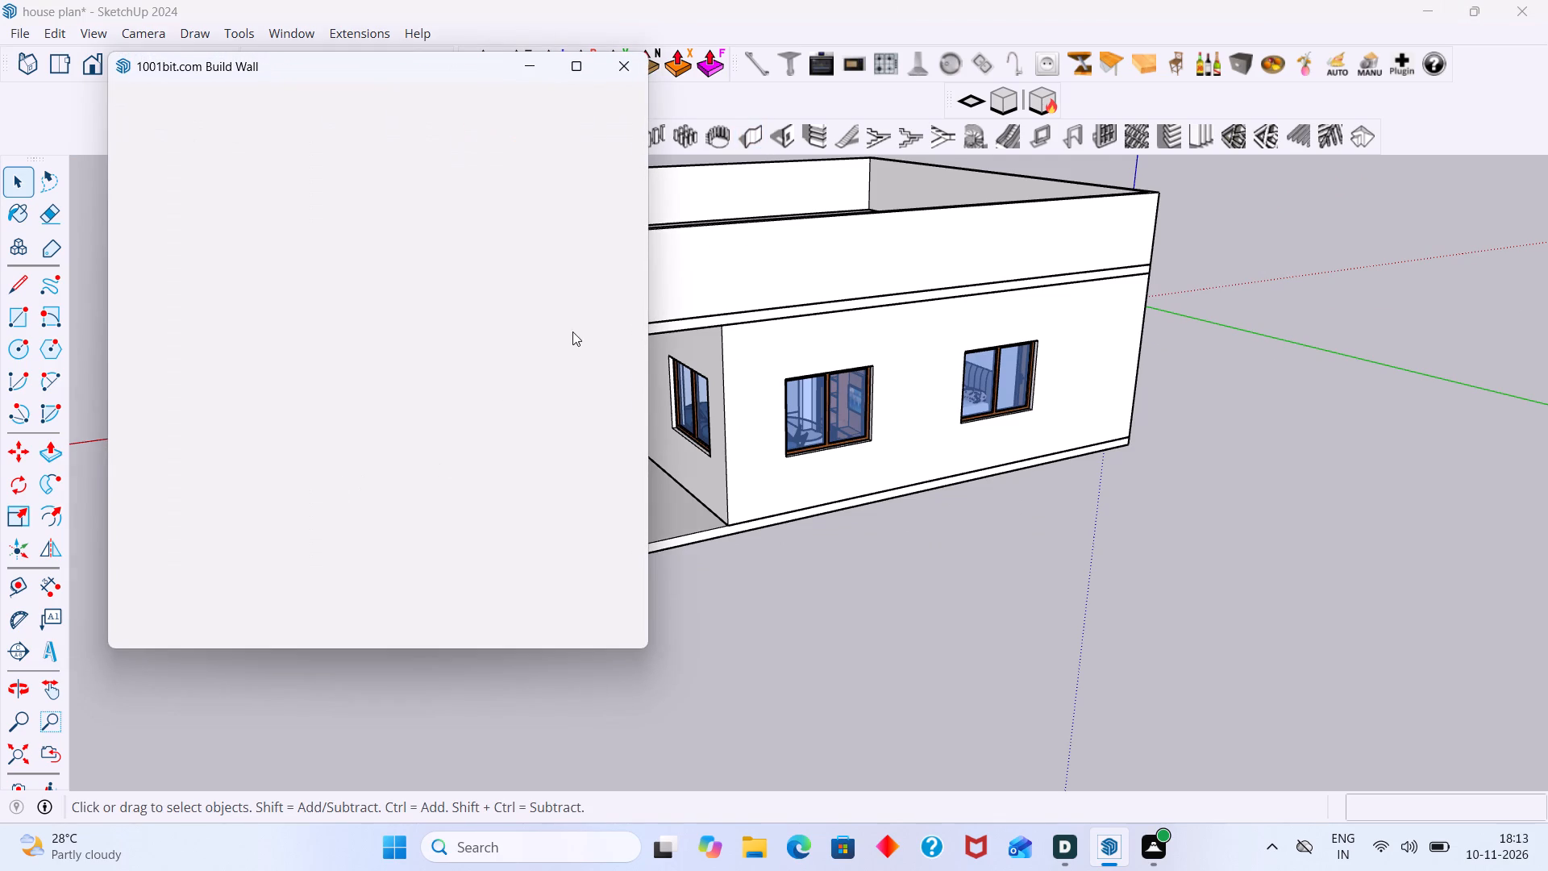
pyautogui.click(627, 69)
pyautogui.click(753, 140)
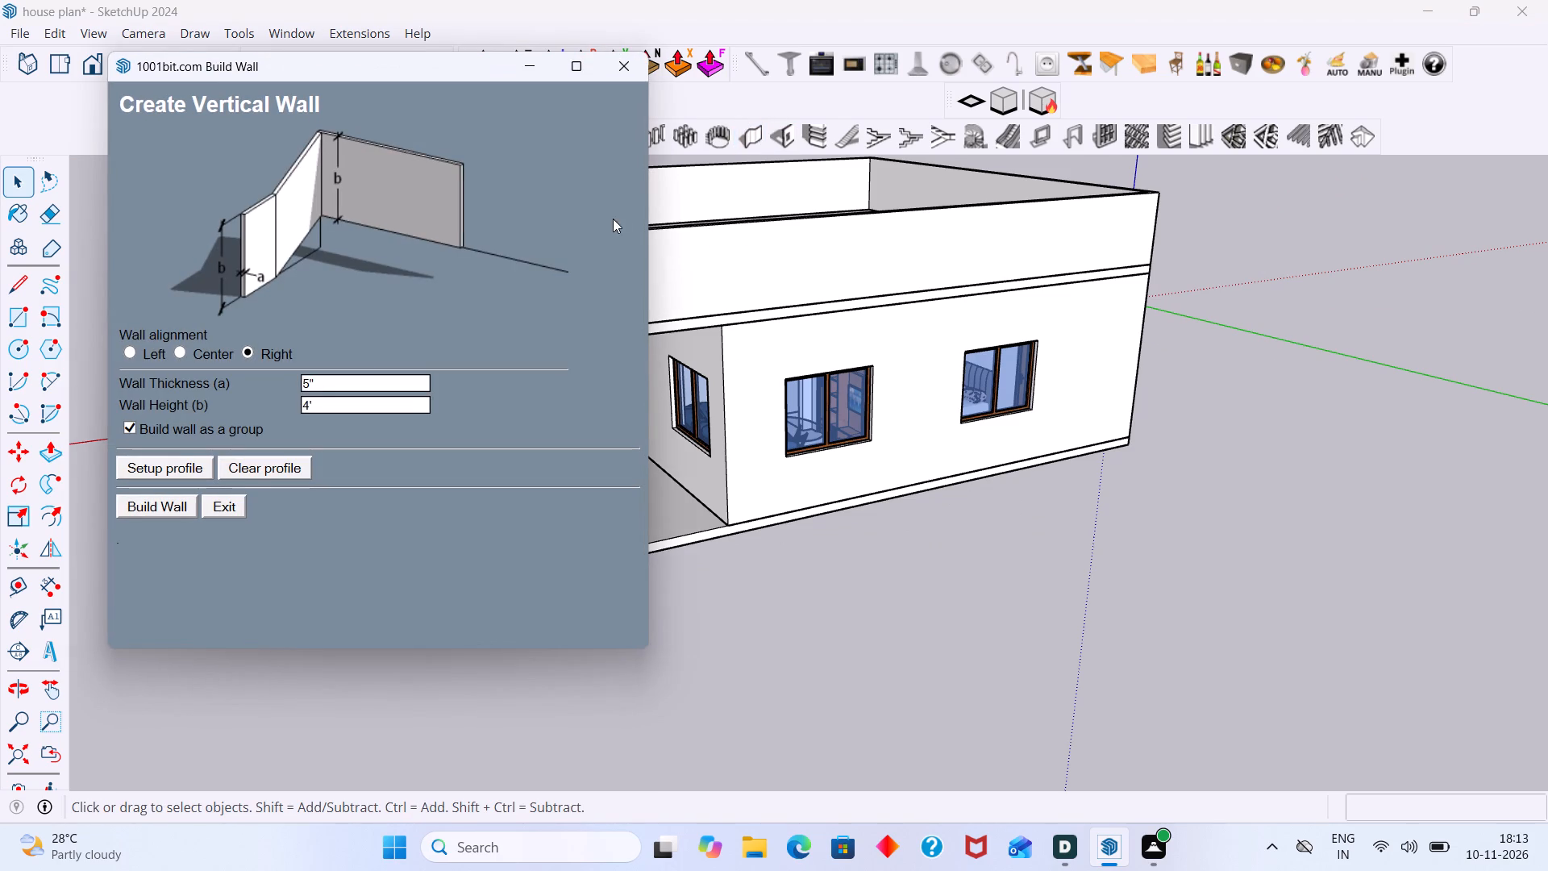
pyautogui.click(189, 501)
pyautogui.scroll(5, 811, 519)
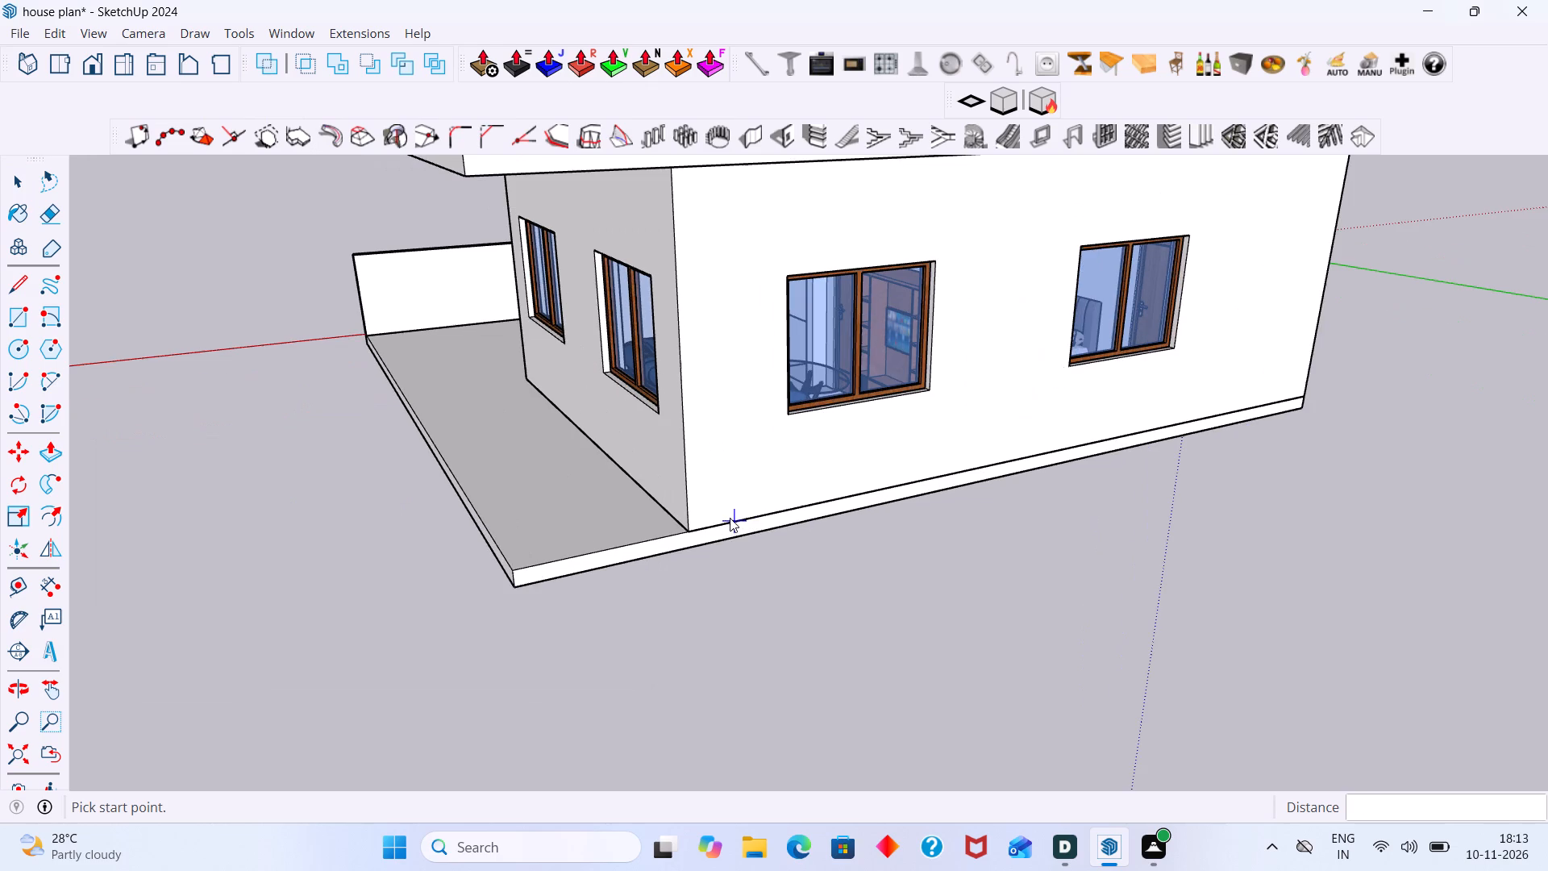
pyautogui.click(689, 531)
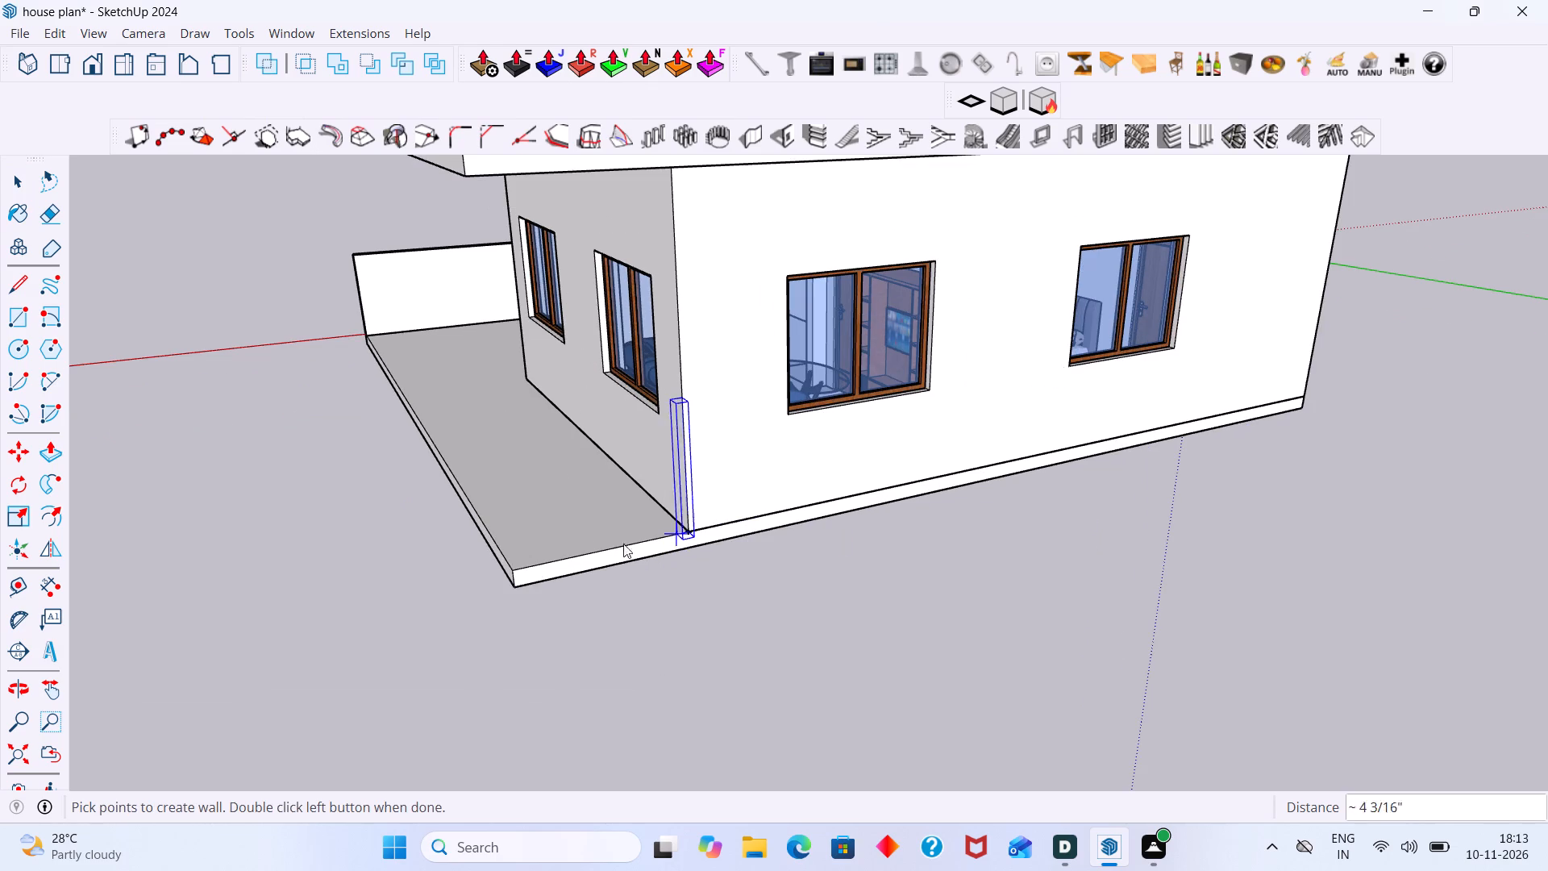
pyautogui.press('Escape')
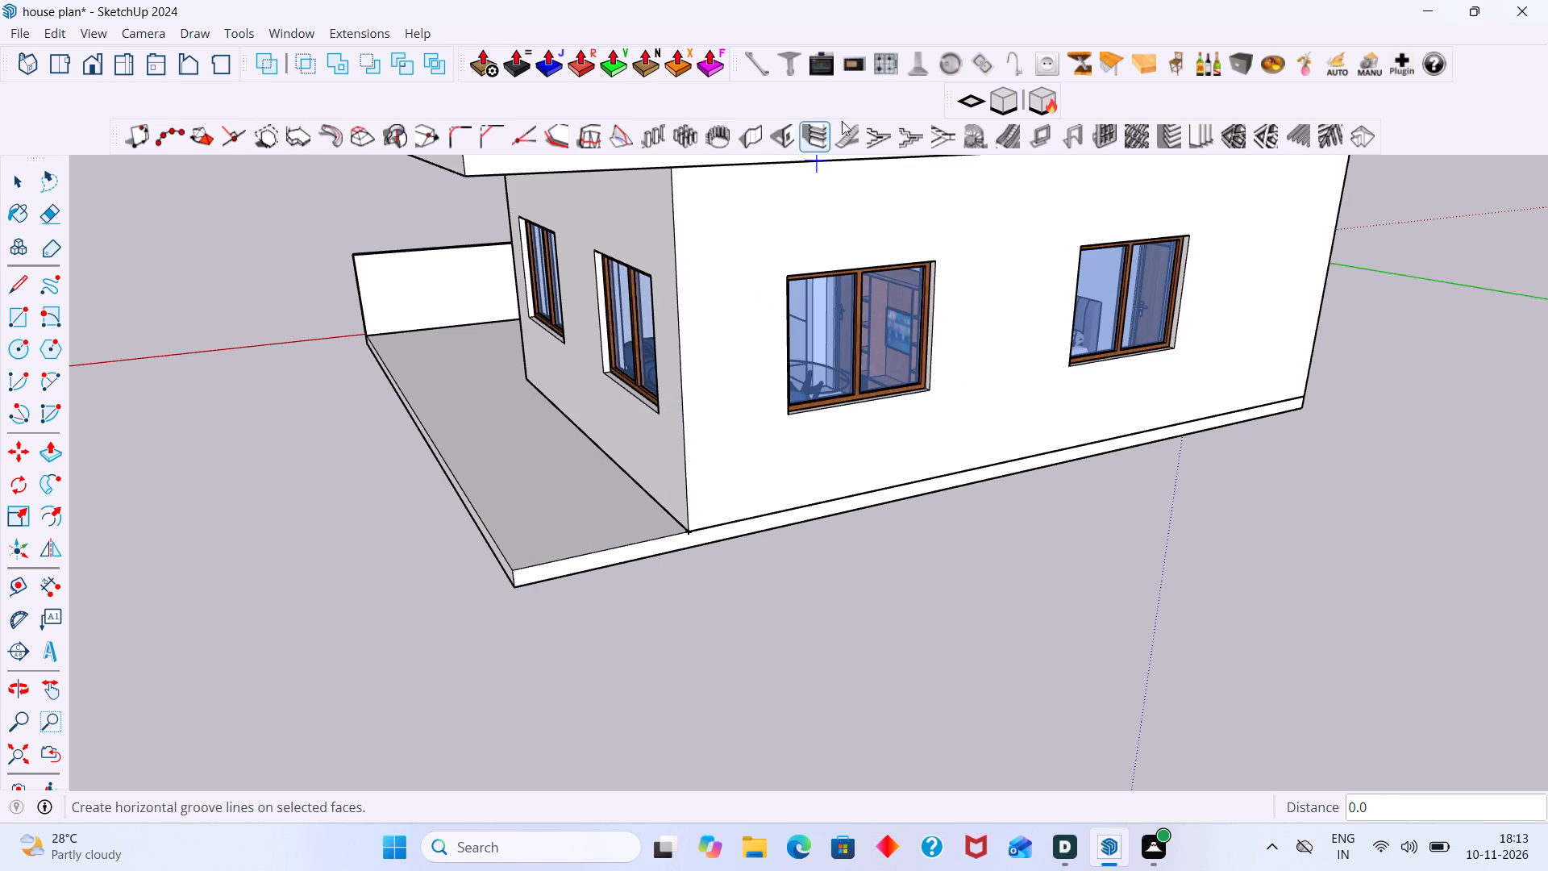
# Build a left-aligned wall, 5" thick, 4' high and 5' long, from the house corner along the porch's opposite side edge.
pyautogui.click(751, 138)
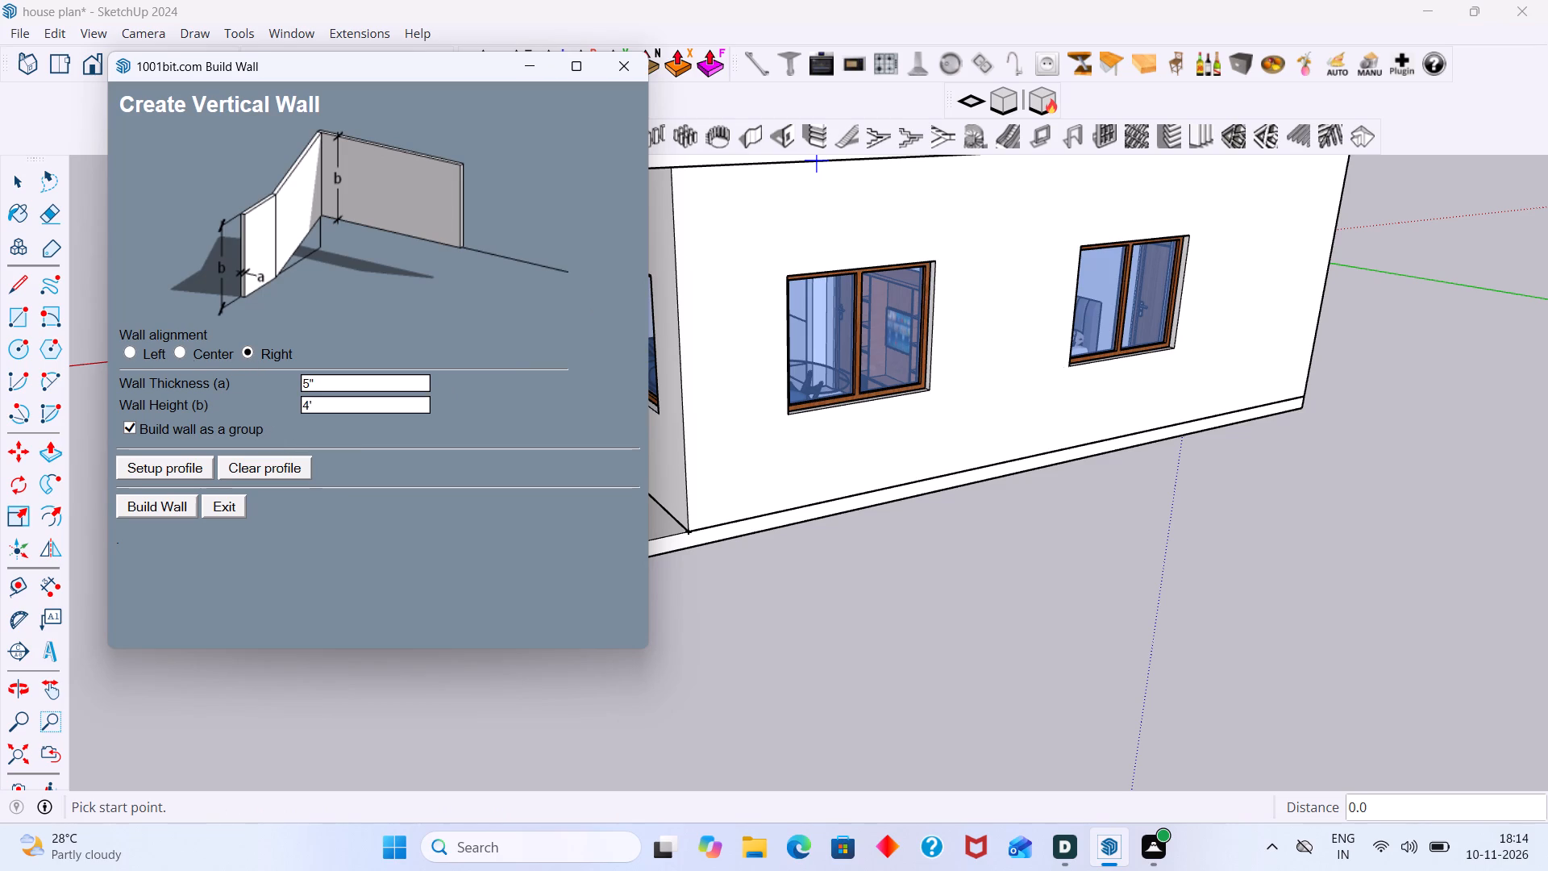
pyautogui.click(131, 352)
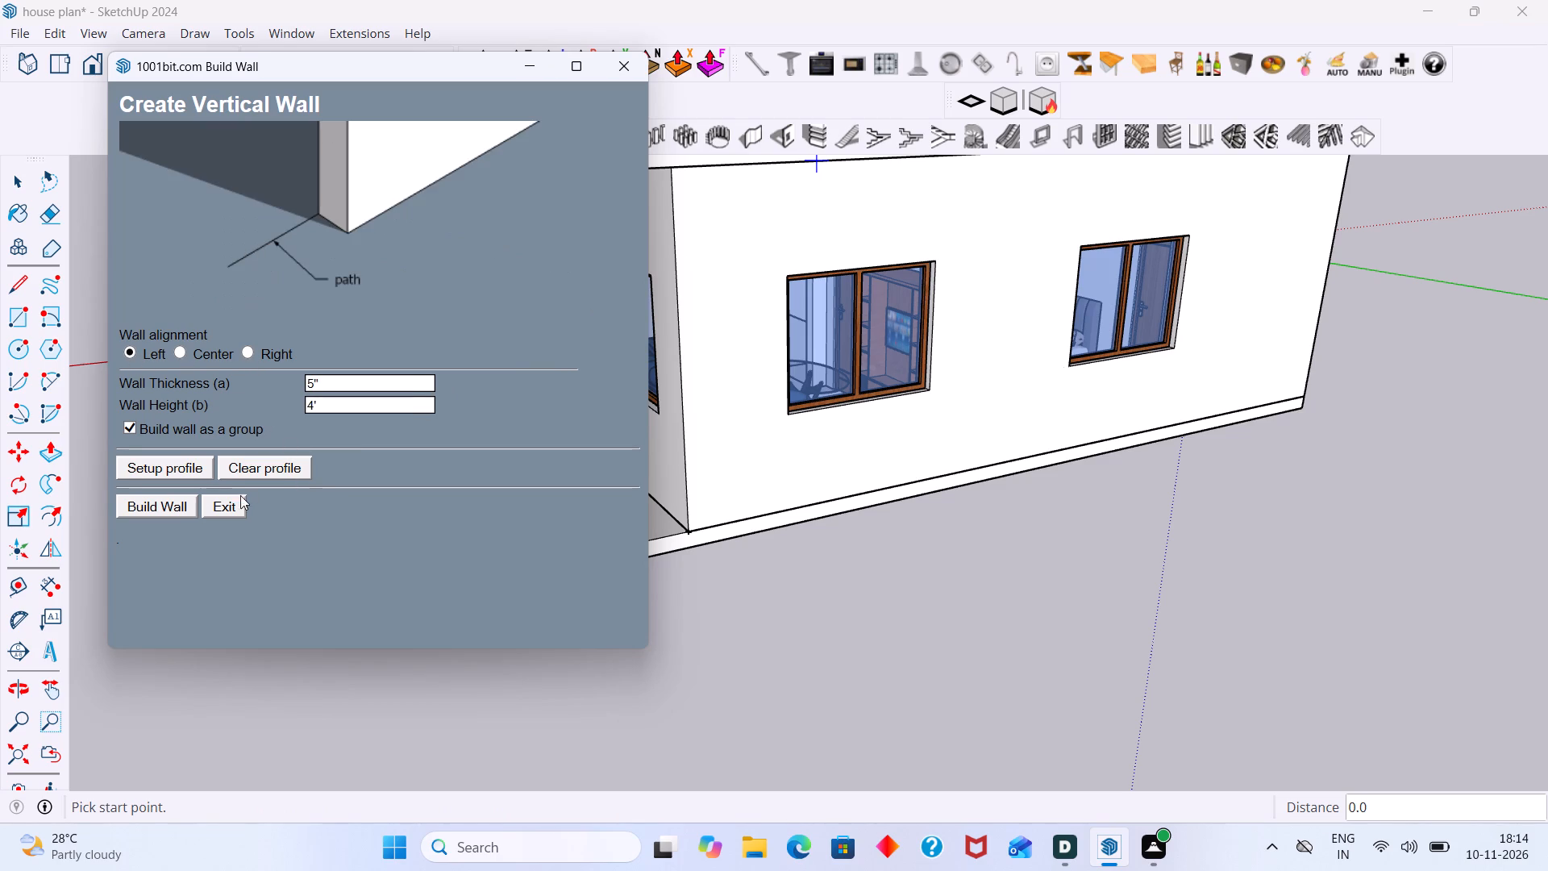
pyautogui.click(170, 508)
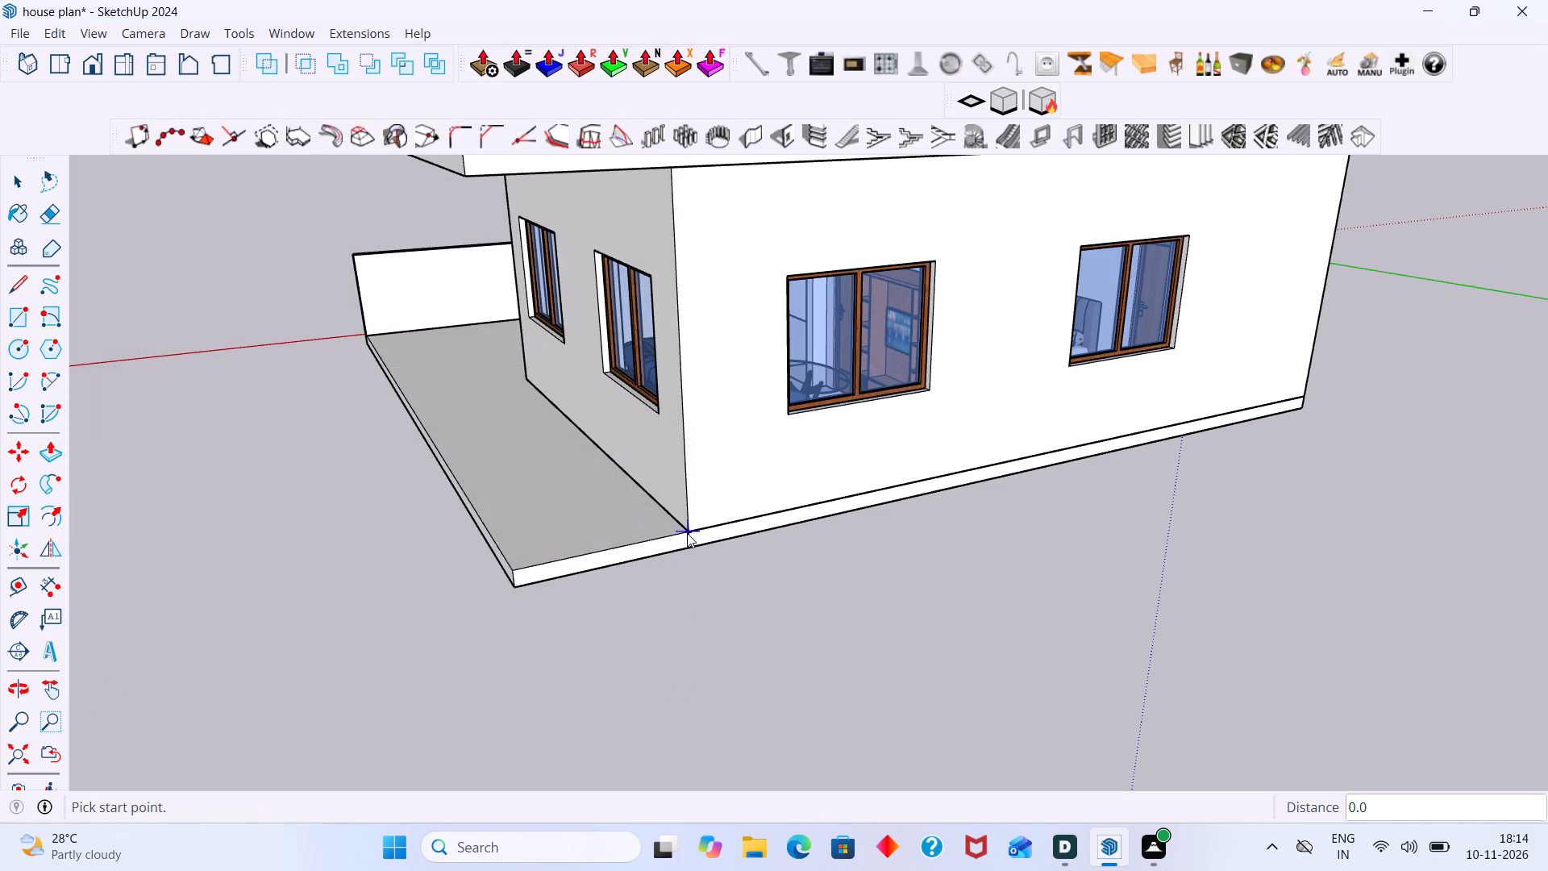
pyautogui.click(688, 532)
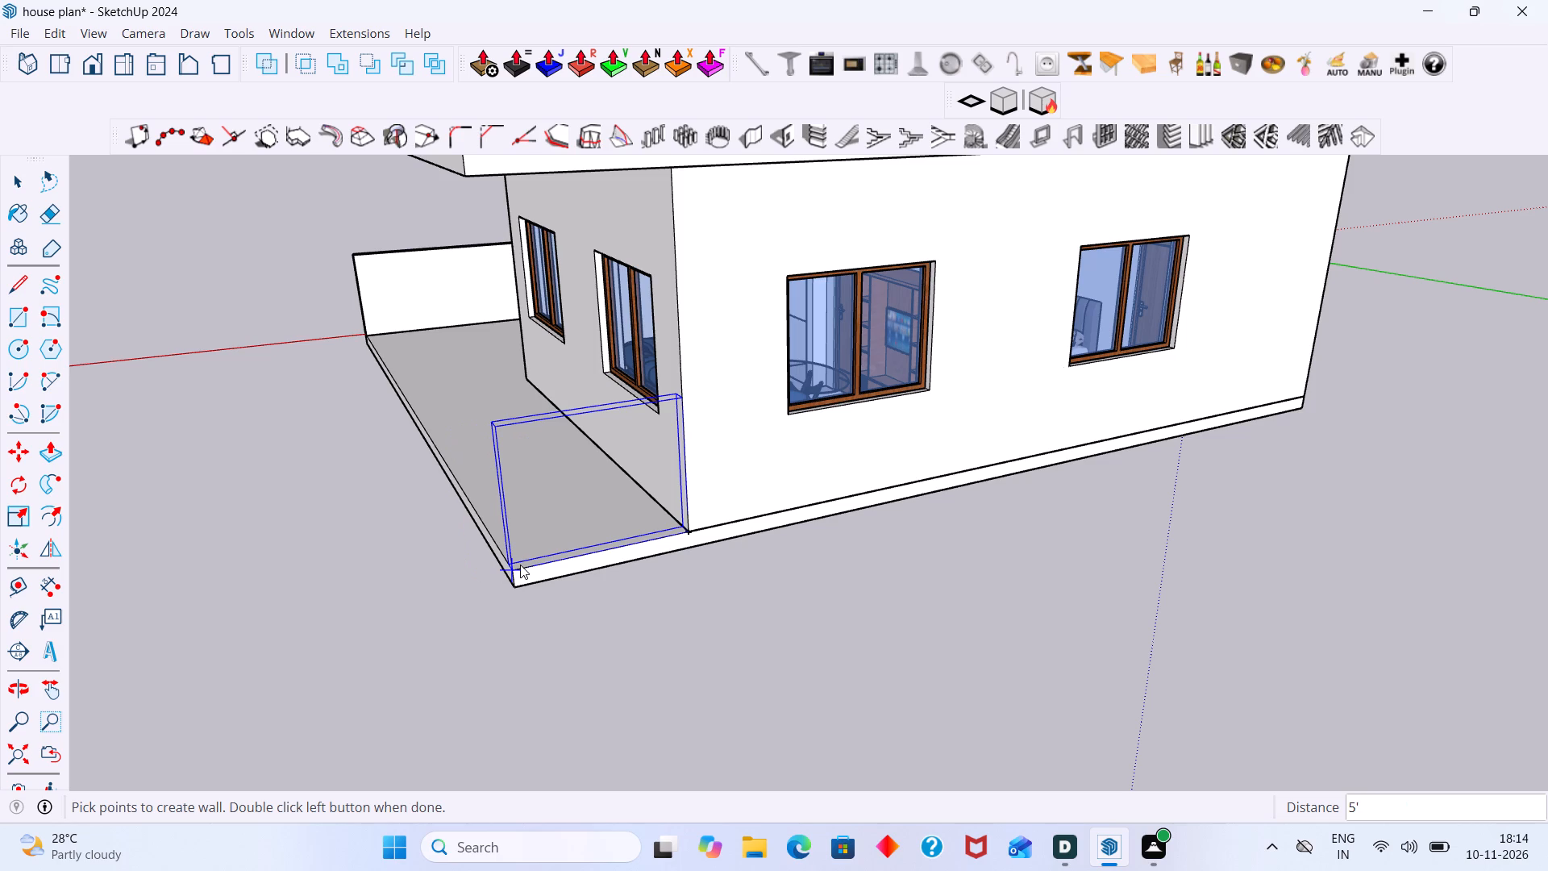
pyautogui.doubleClick(520, 565)
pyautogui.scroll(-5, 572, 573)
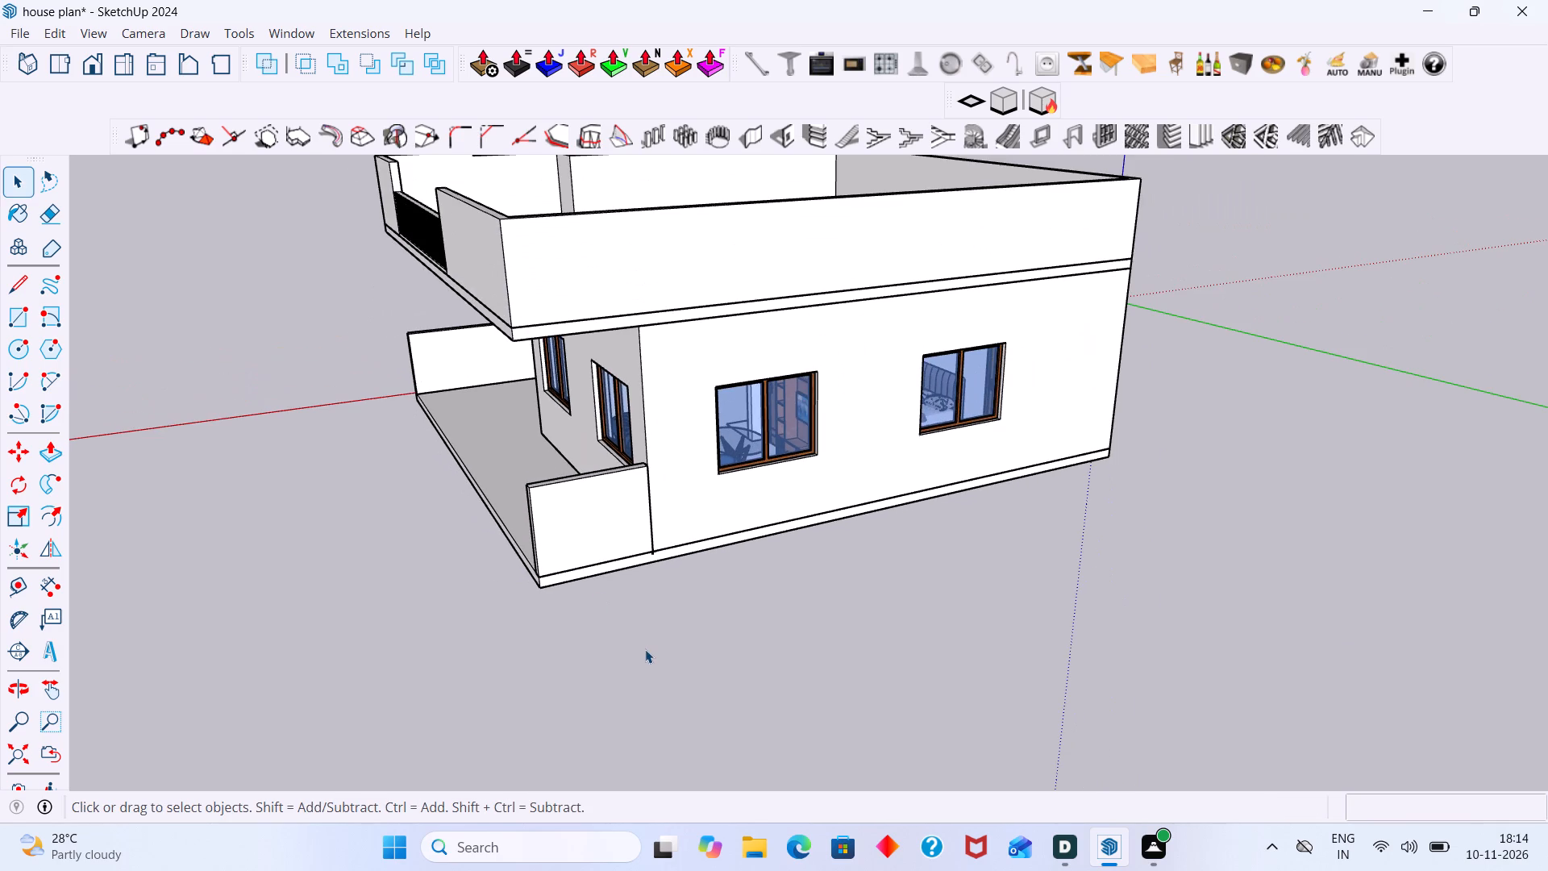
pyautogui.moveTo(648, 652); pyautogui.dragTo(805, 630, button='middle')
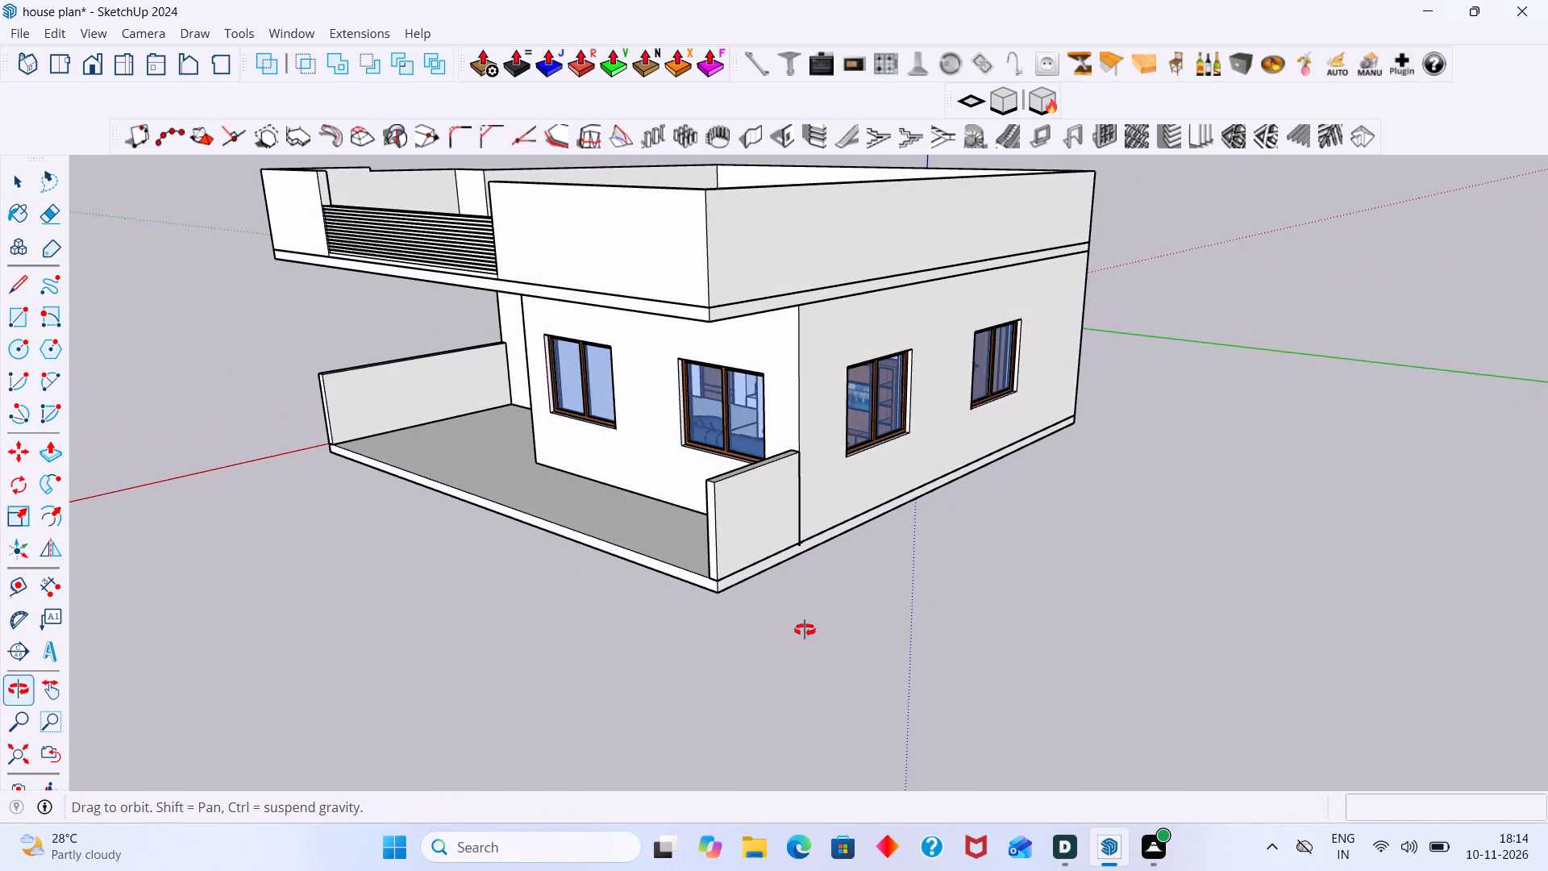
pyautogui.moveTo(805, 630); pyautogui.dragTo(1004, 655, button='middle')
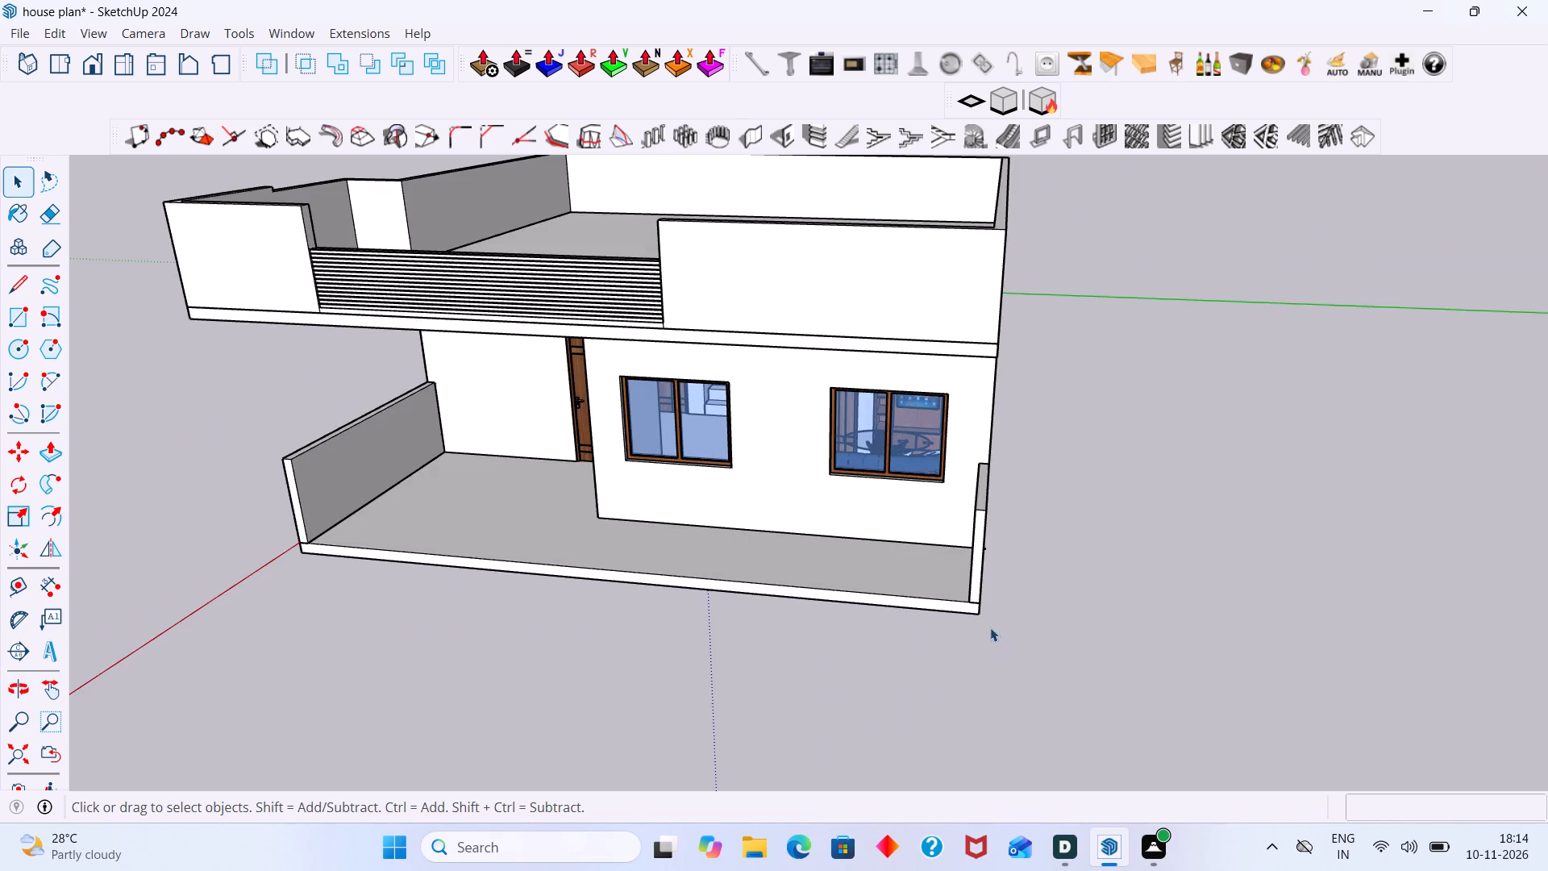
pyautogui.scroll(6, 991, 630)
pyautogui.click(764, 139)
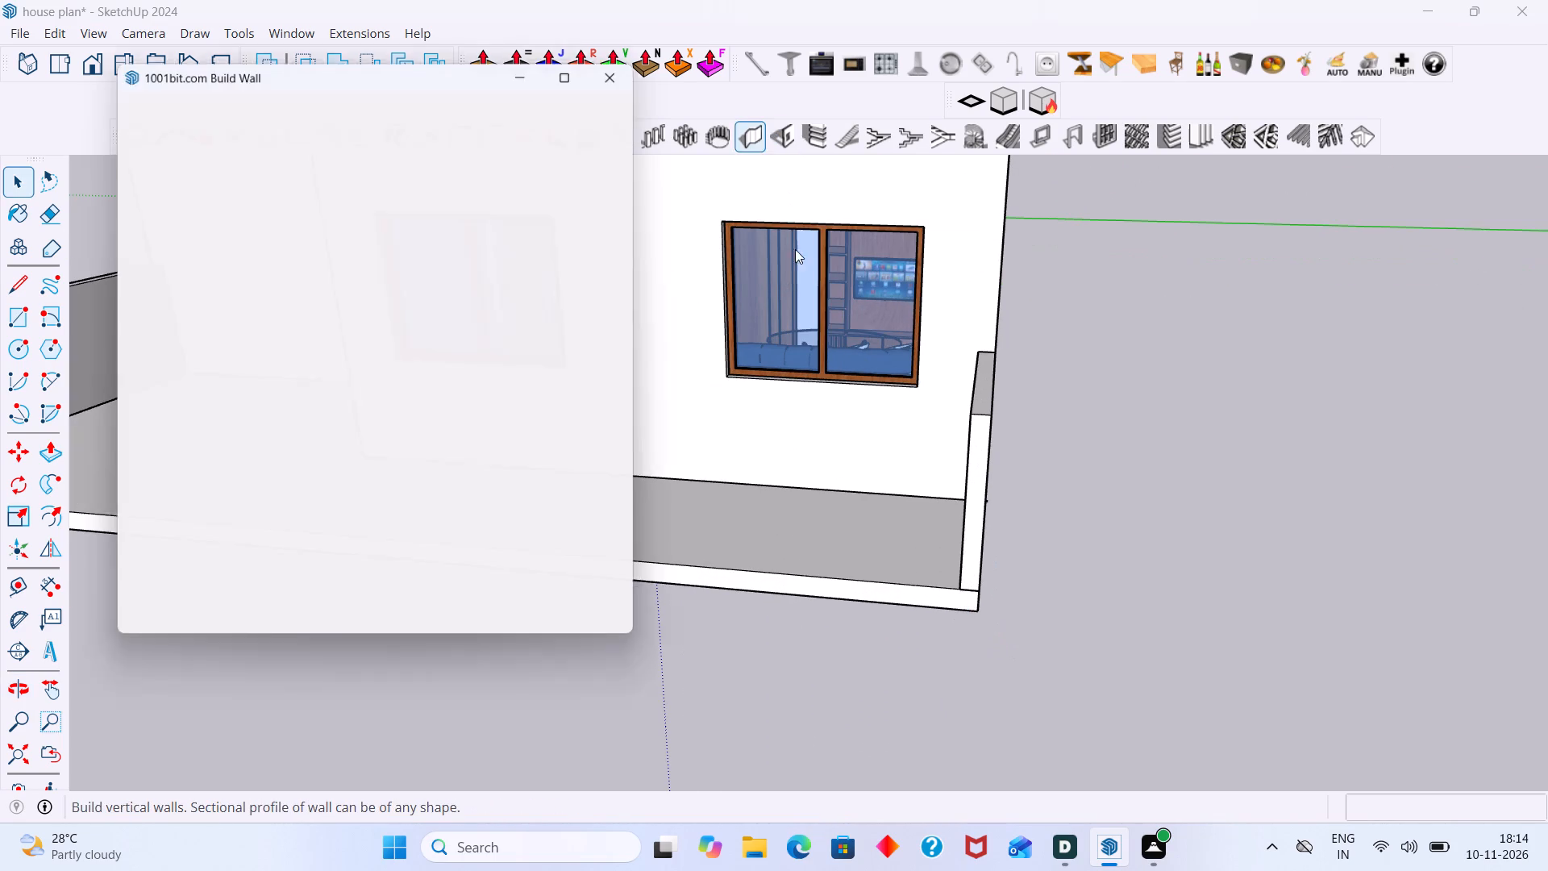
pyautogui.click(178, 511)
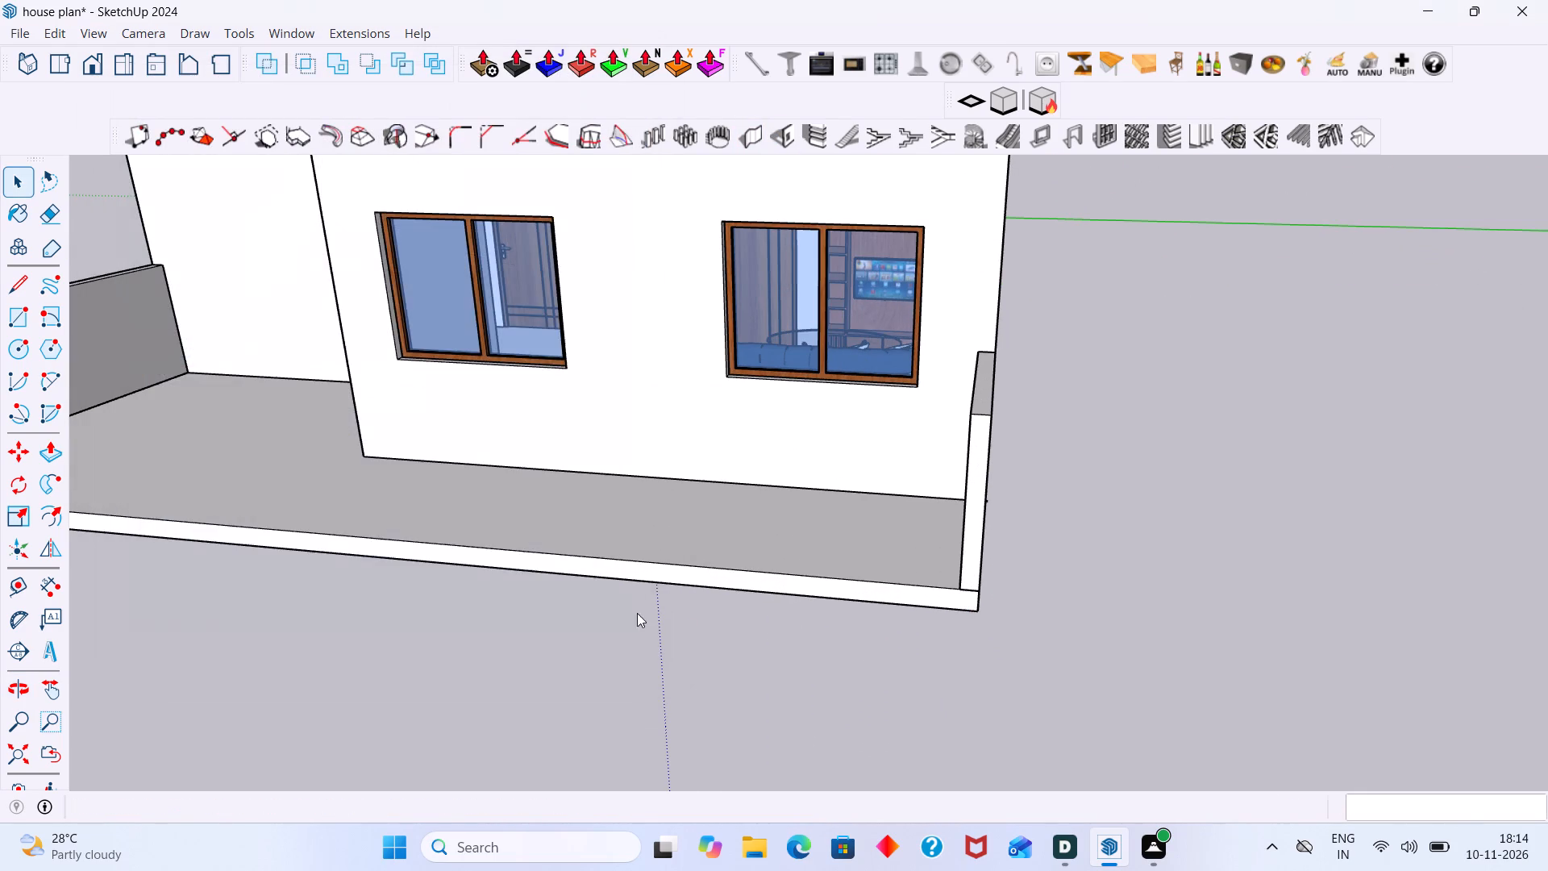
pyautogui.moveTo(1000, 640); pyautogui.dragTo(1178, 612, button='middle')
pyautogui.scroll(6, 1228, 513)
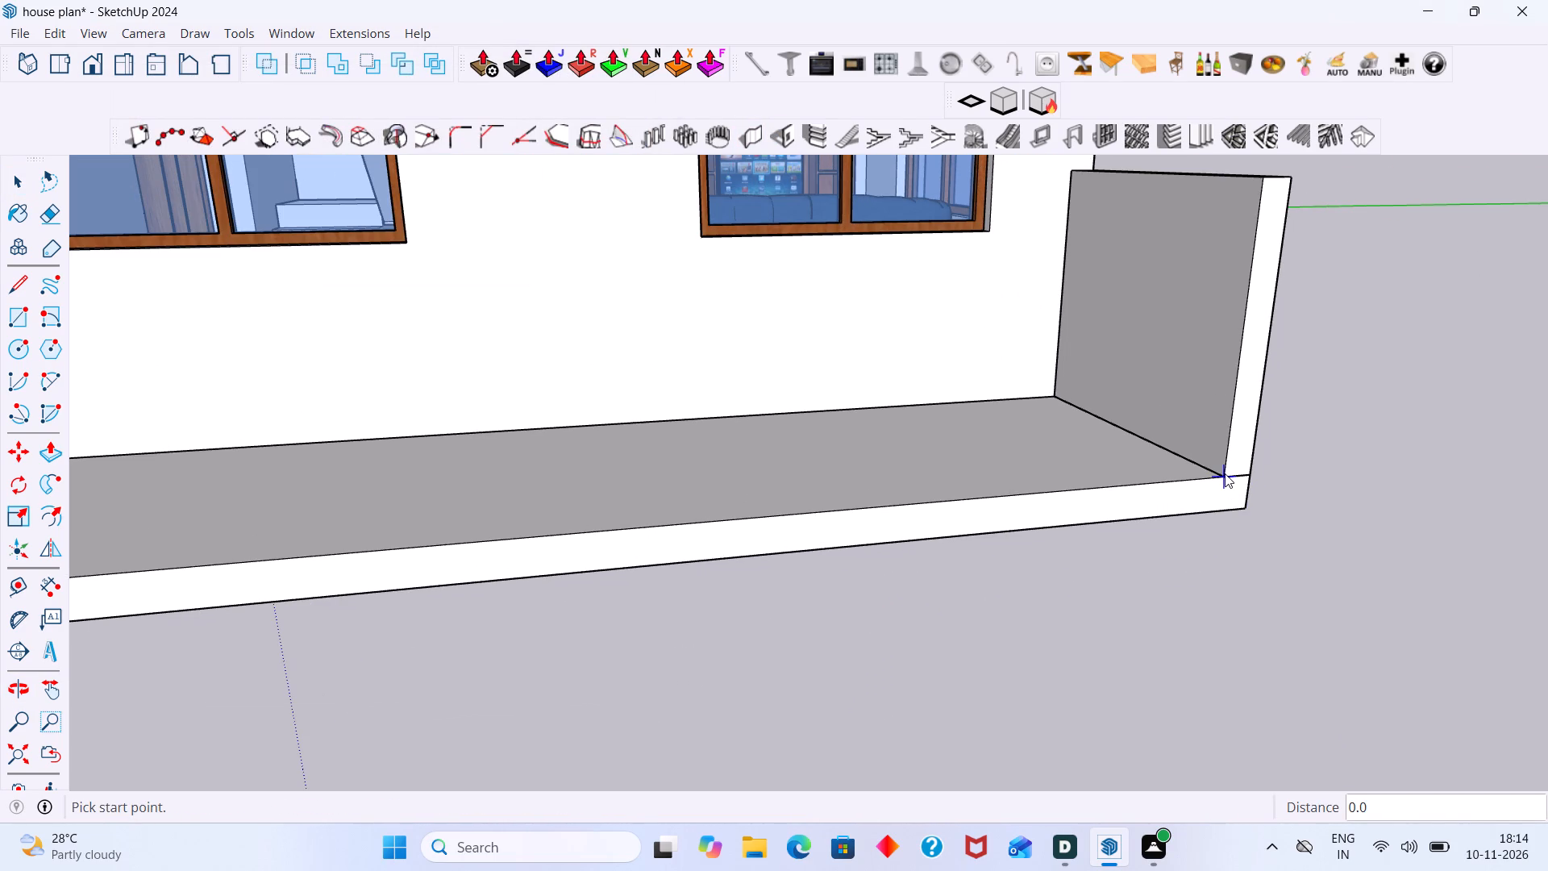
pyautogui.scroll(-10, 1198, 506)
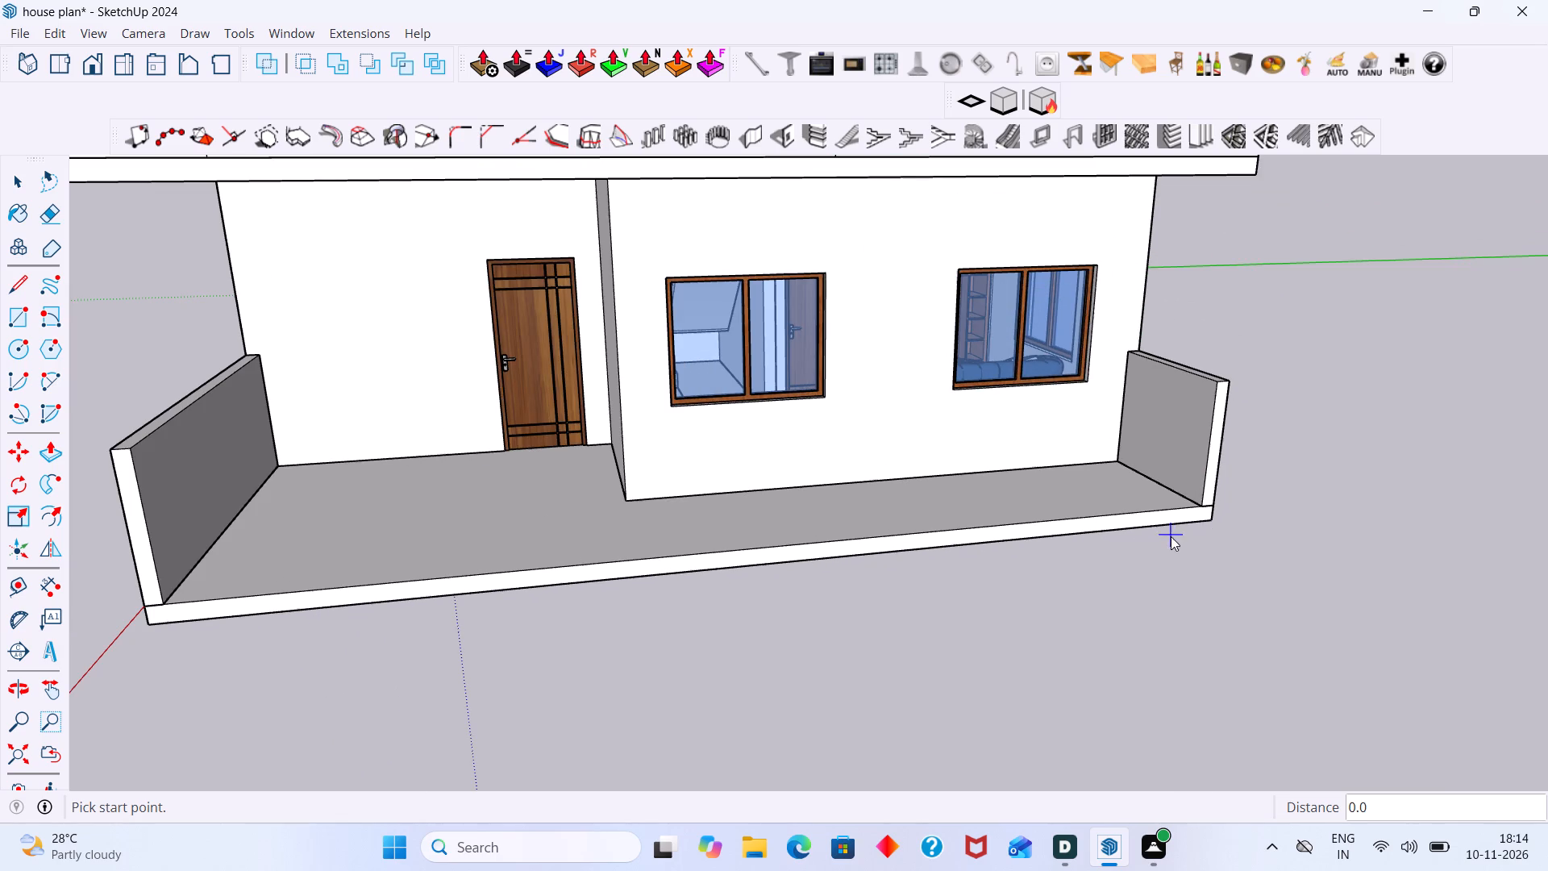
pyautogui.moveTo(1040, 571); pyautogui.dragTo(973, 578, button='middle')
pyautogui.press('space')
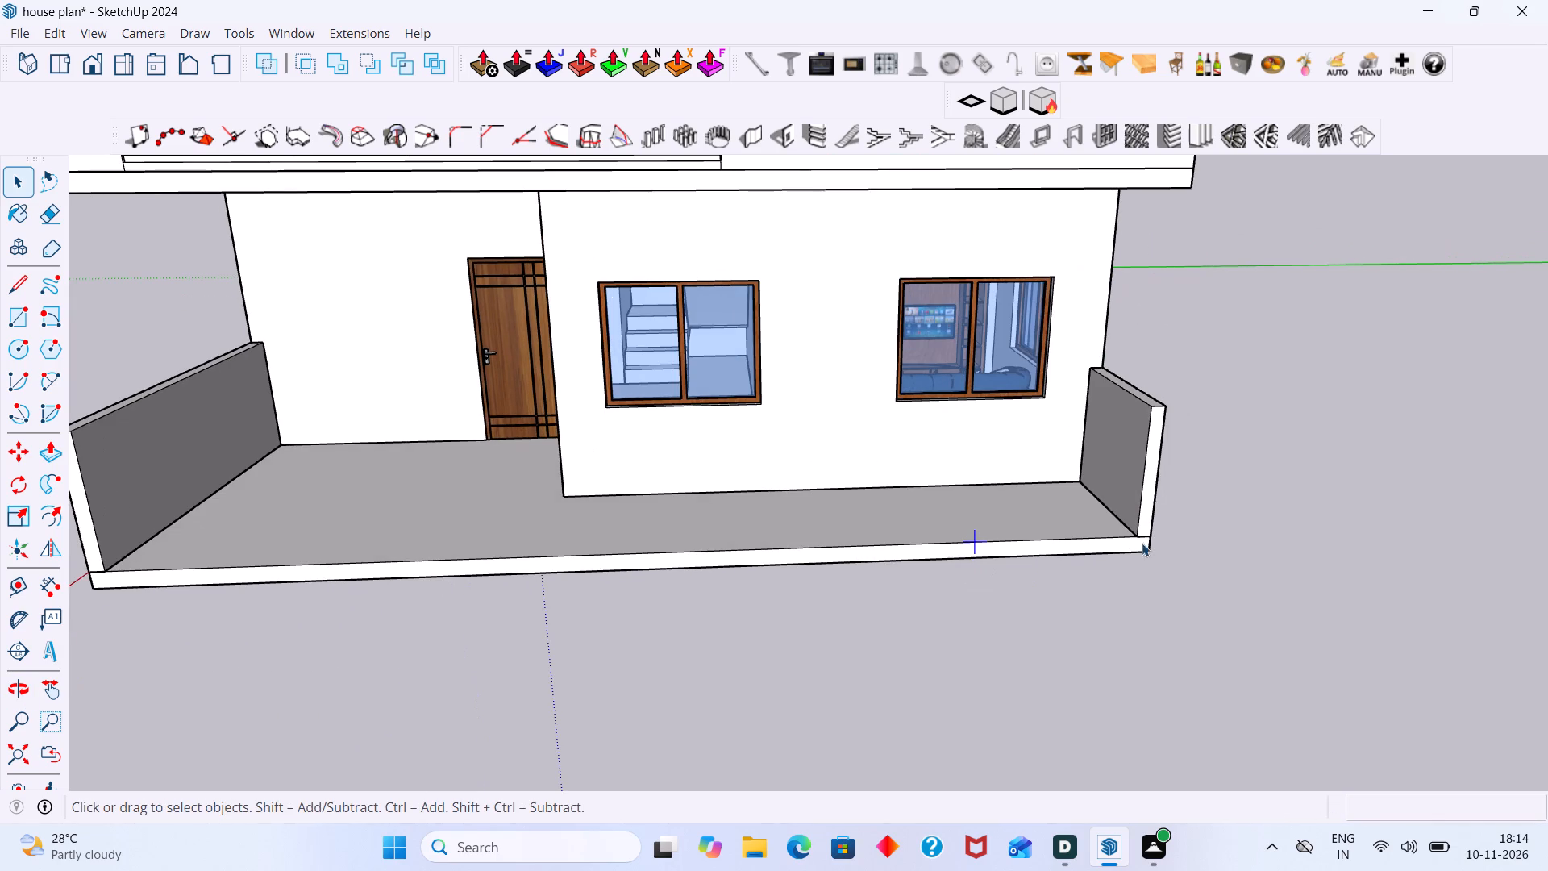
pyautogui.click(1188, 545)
# Open the short porch side wall for editing and select its inner face.
pyautogui.moveTo(1190, 540); pyautogui.dragTo(1409, 552, button='middle')
pyautogui.scroll(12, 1330, 456)
pyautogui.tripleClick(1257, 422)
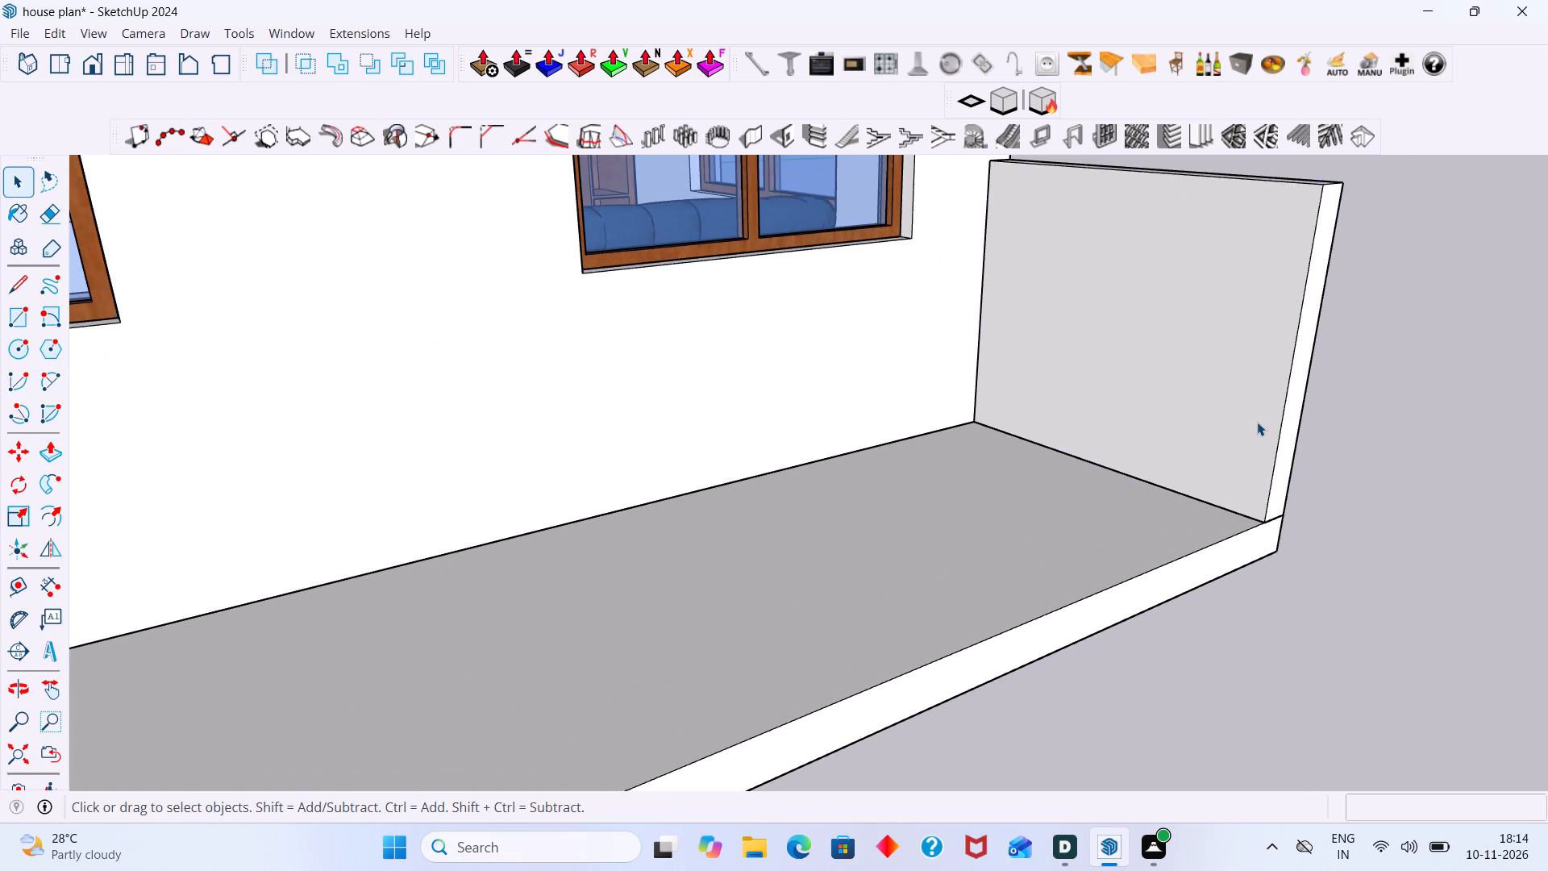
pyautogui.click(1261, 420)
pyautogui.doubleClick(1262, 420)
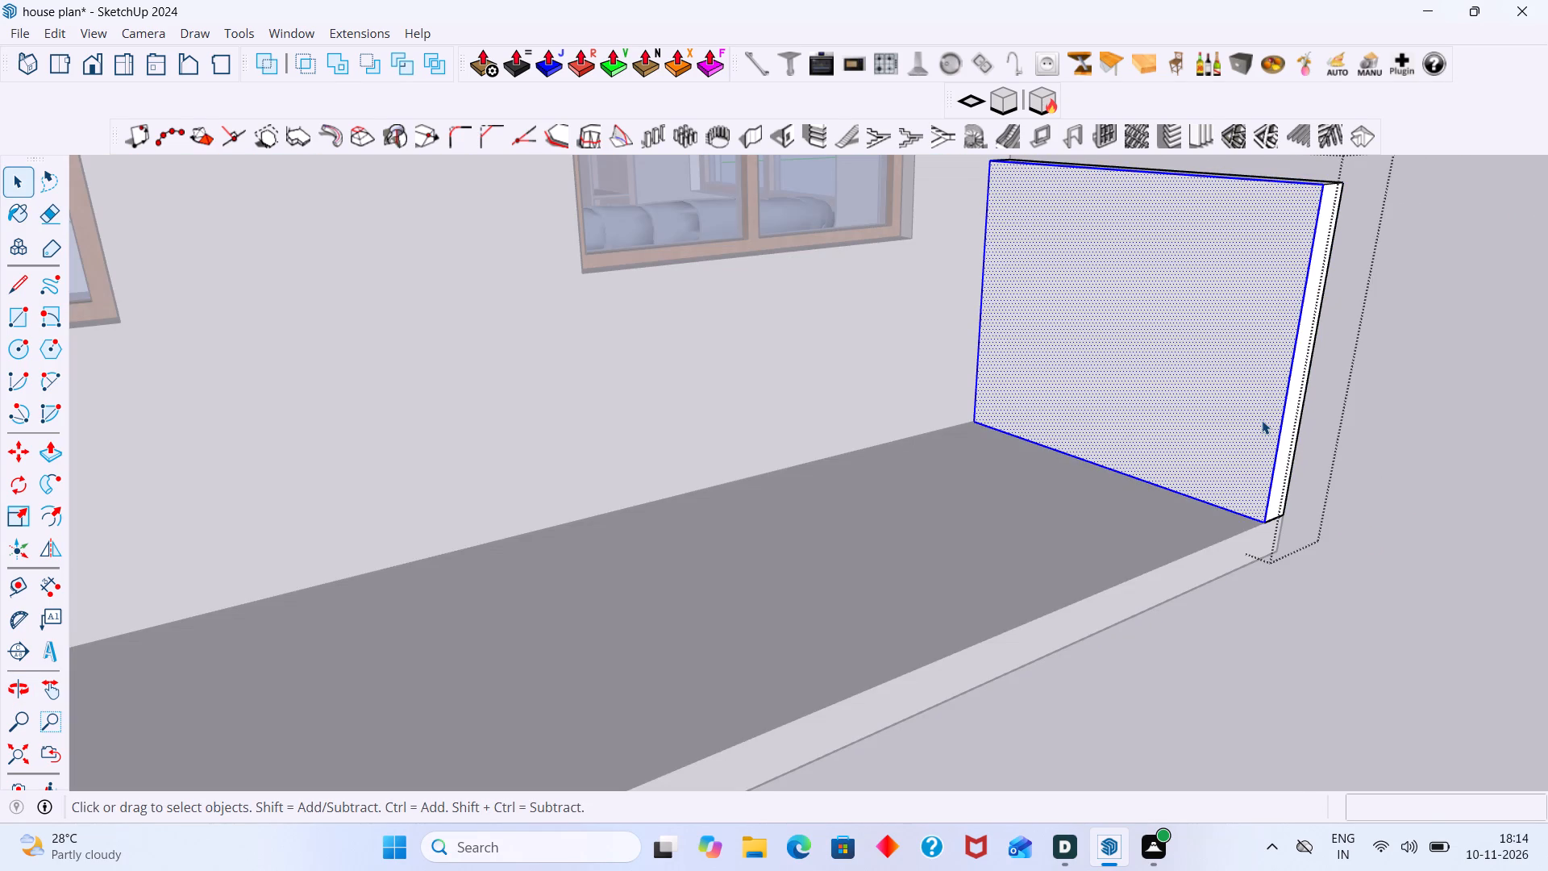
pyautogui.click(1269, 427)
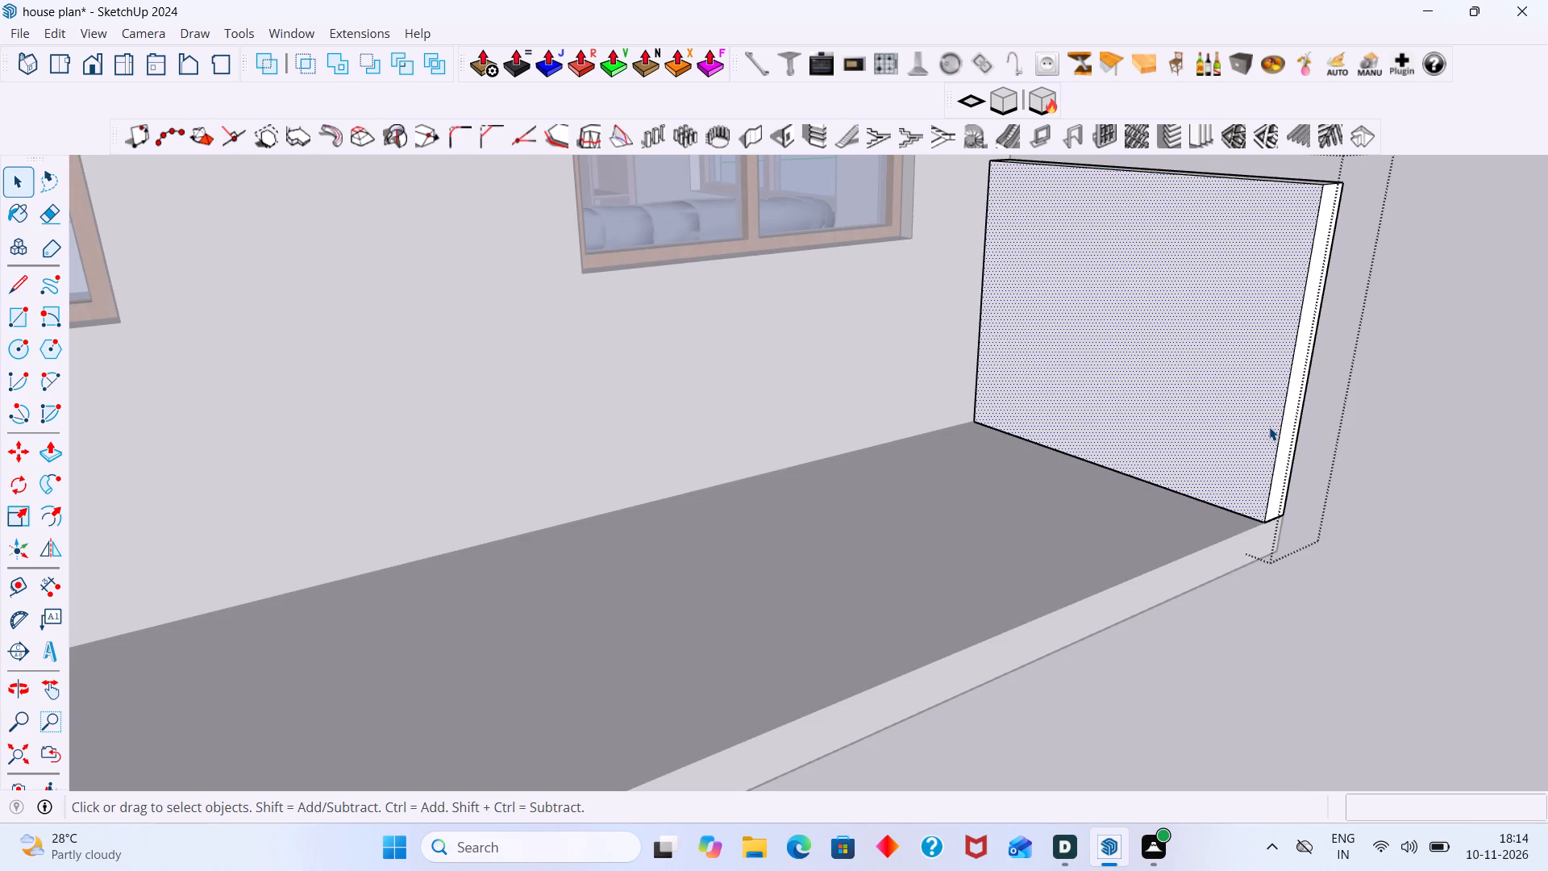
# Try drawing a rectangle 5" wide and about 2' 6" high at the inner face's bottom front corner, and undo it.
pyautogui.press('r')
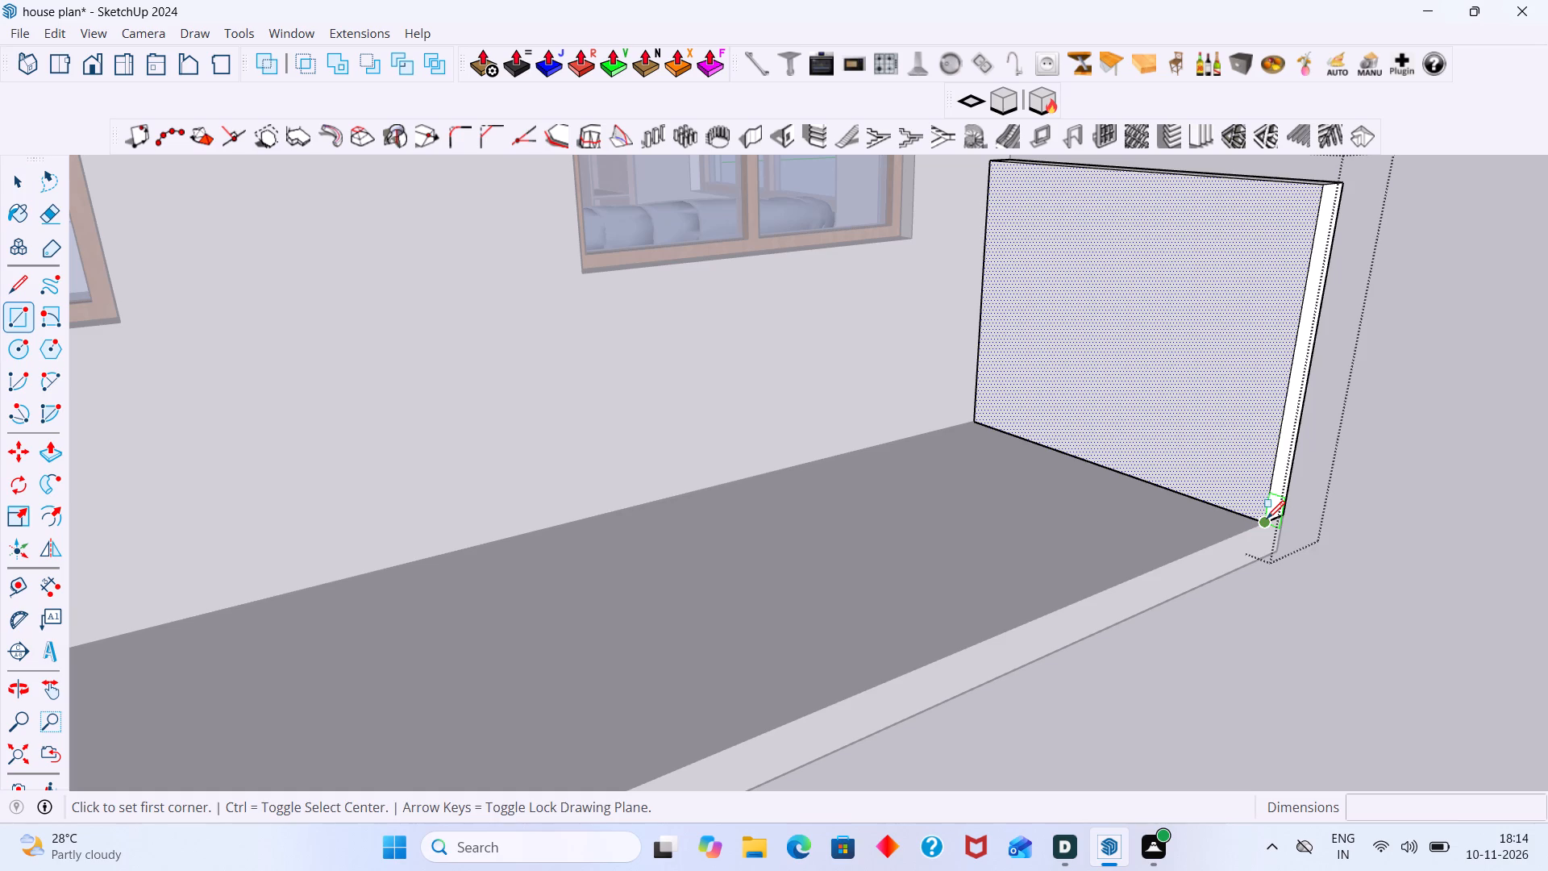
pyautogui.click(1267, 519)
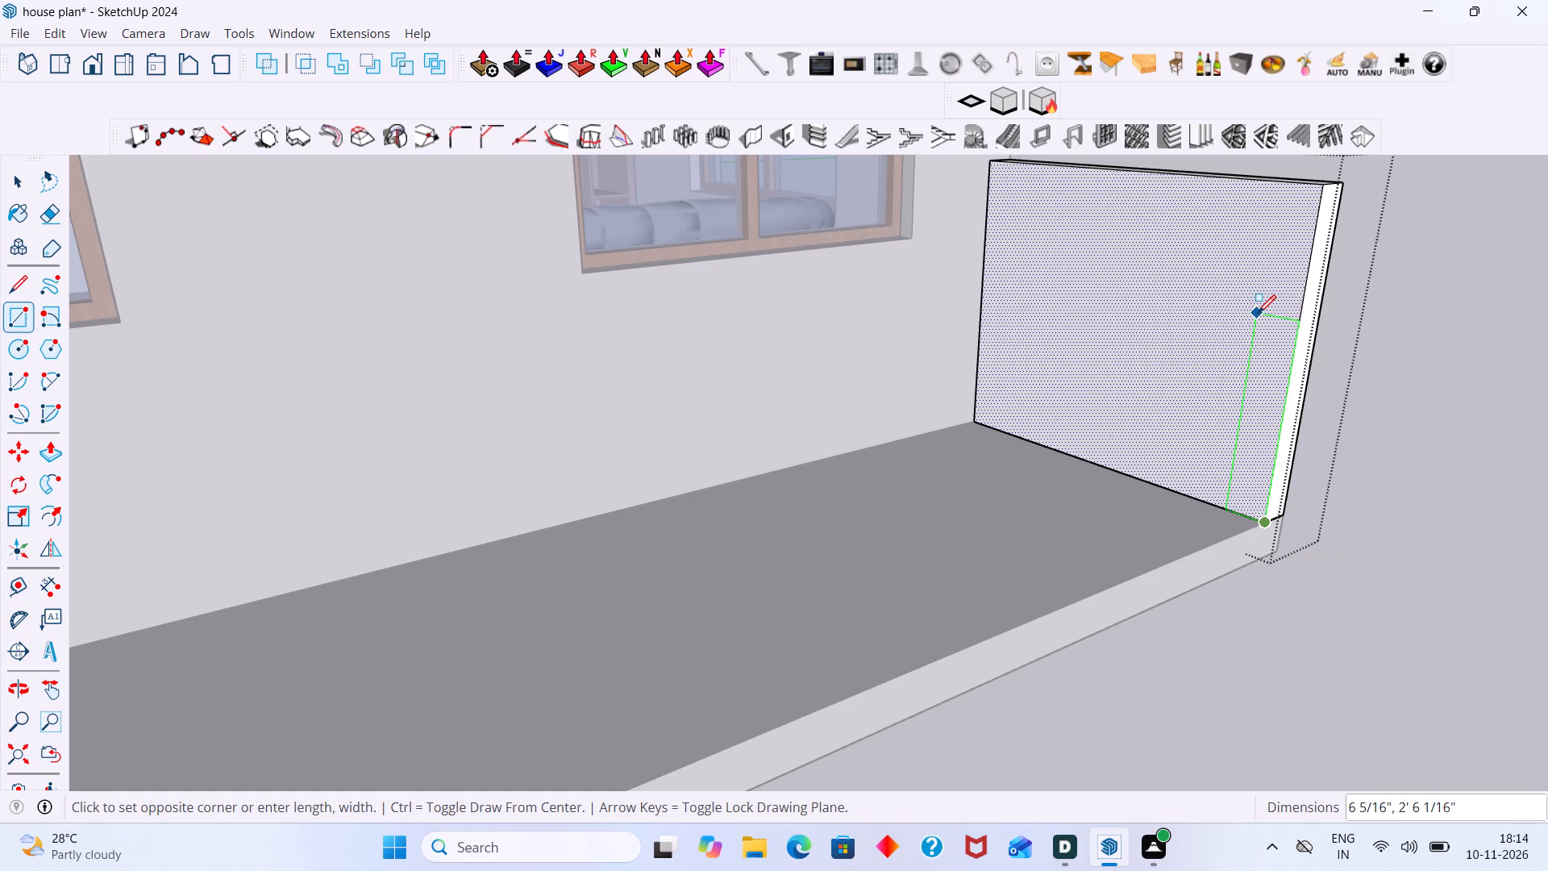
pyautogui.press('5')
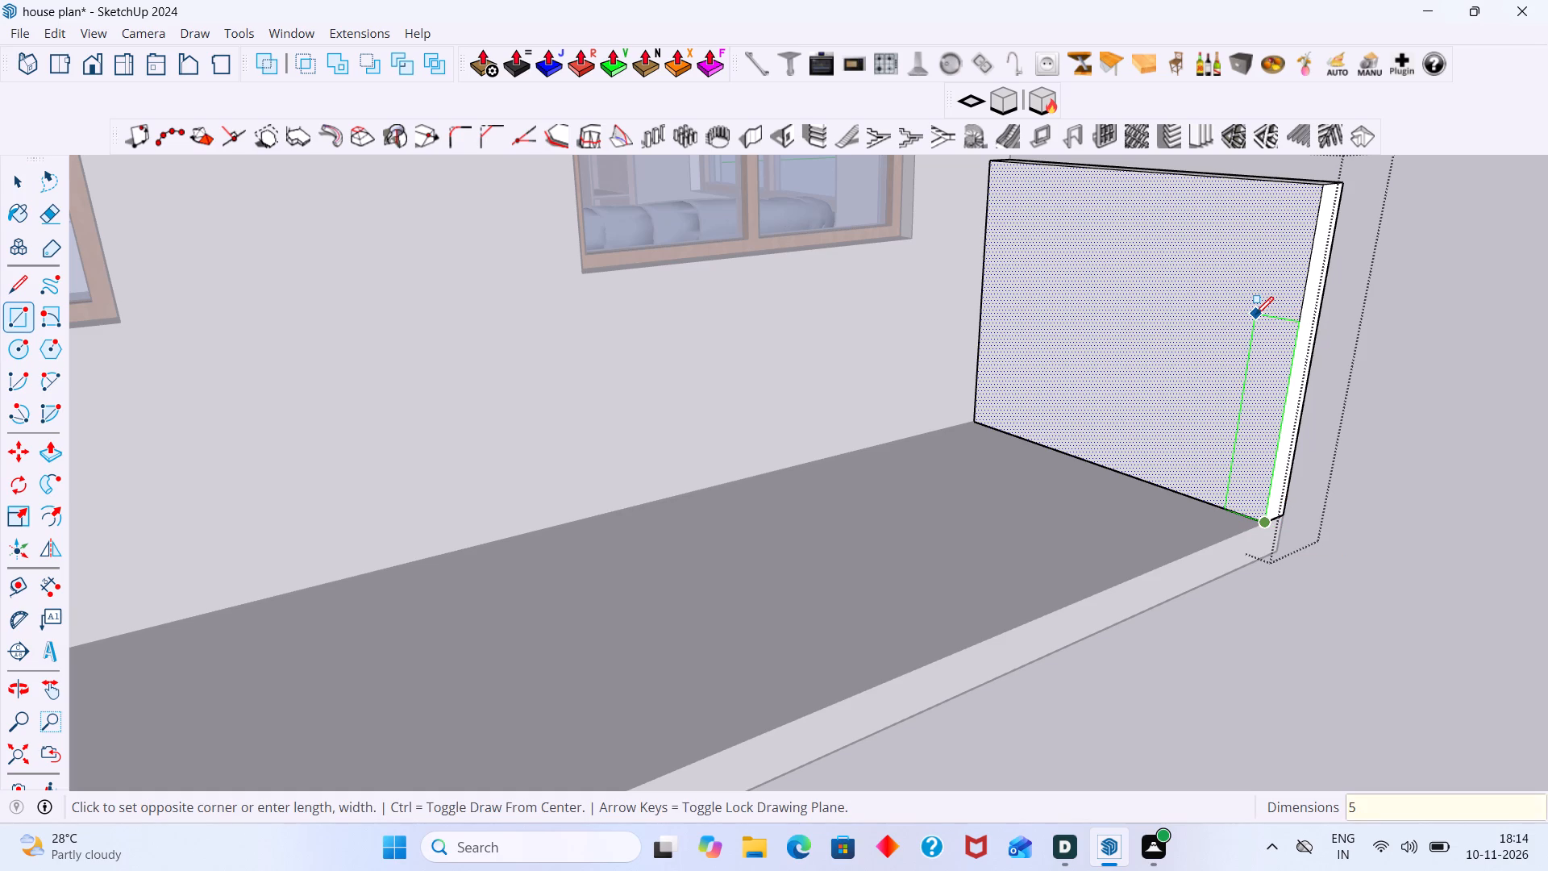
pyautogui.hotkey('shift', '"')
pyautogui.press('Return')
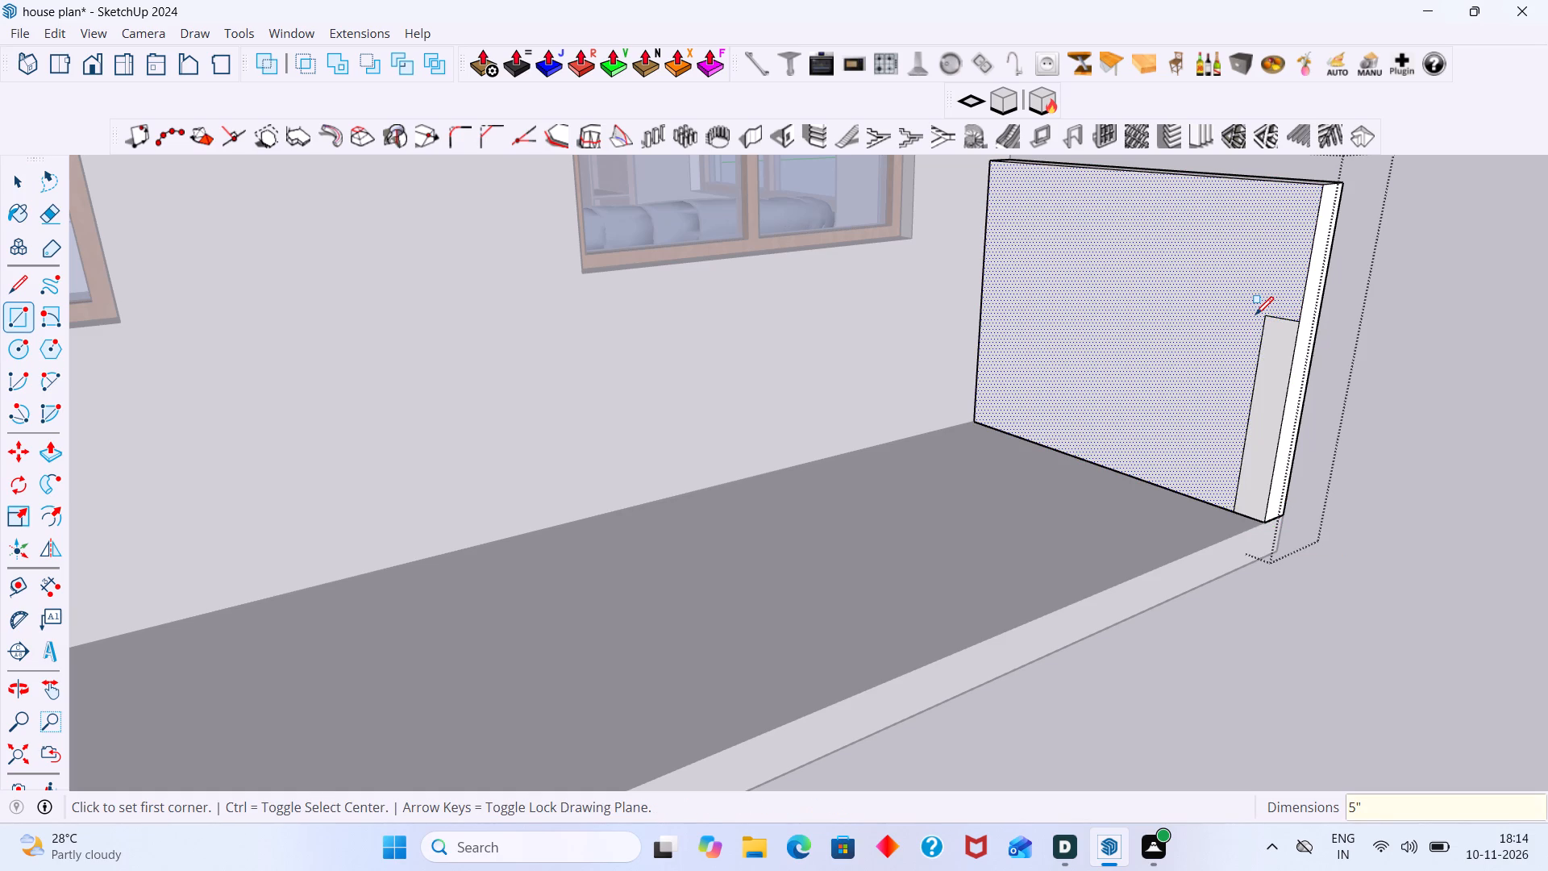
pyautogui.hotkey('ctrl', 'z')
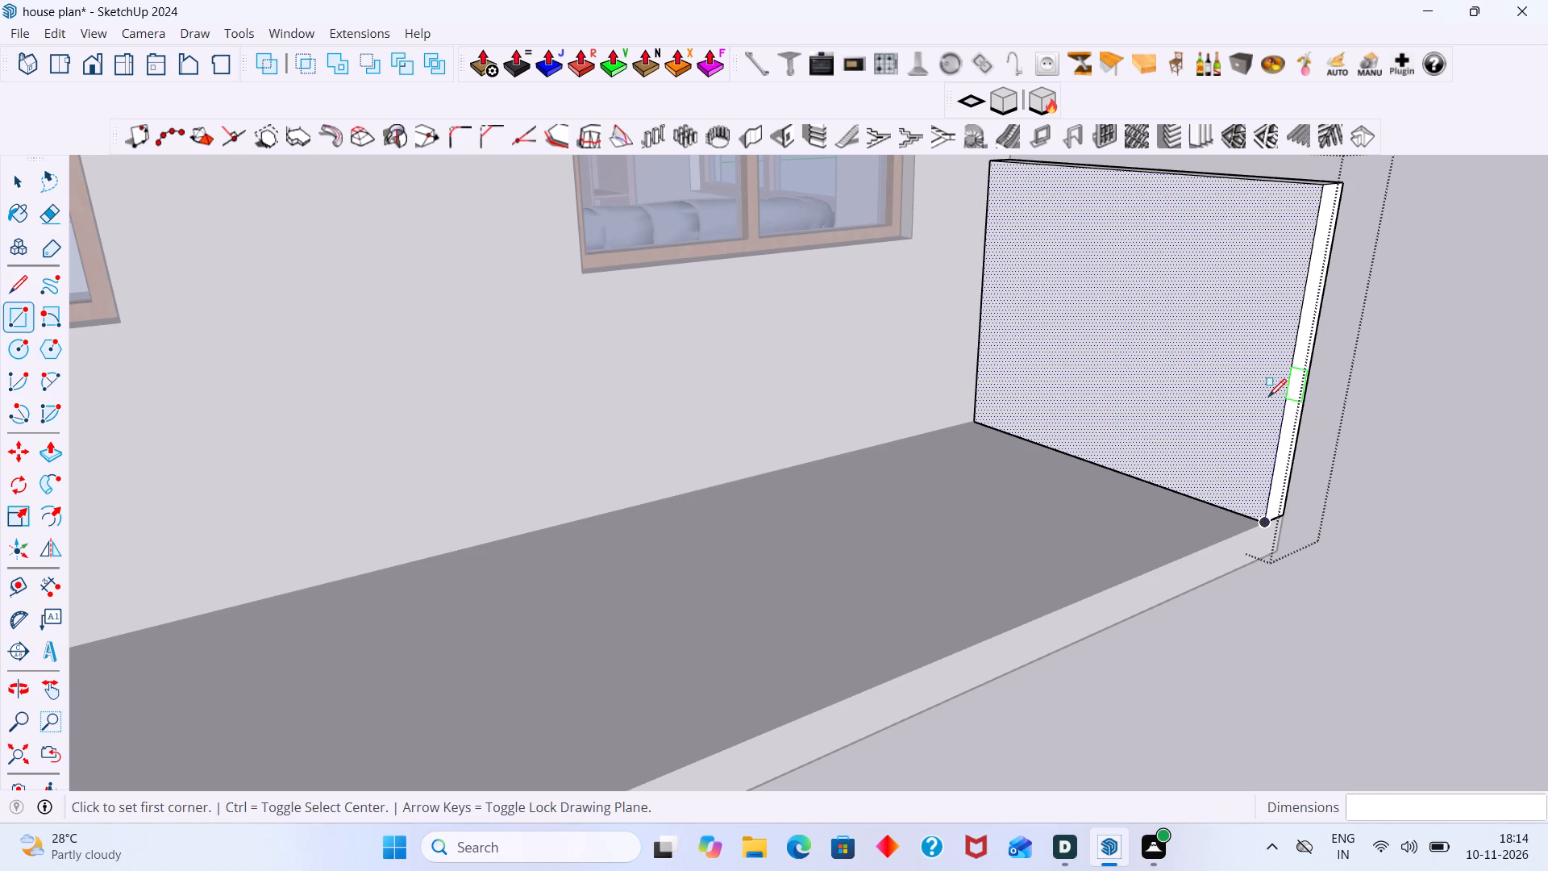
# Draw a full-height rectangle 5" wide and 4' high along the front end of the side wall's inner face.
pyautogui.click(1267, 523)
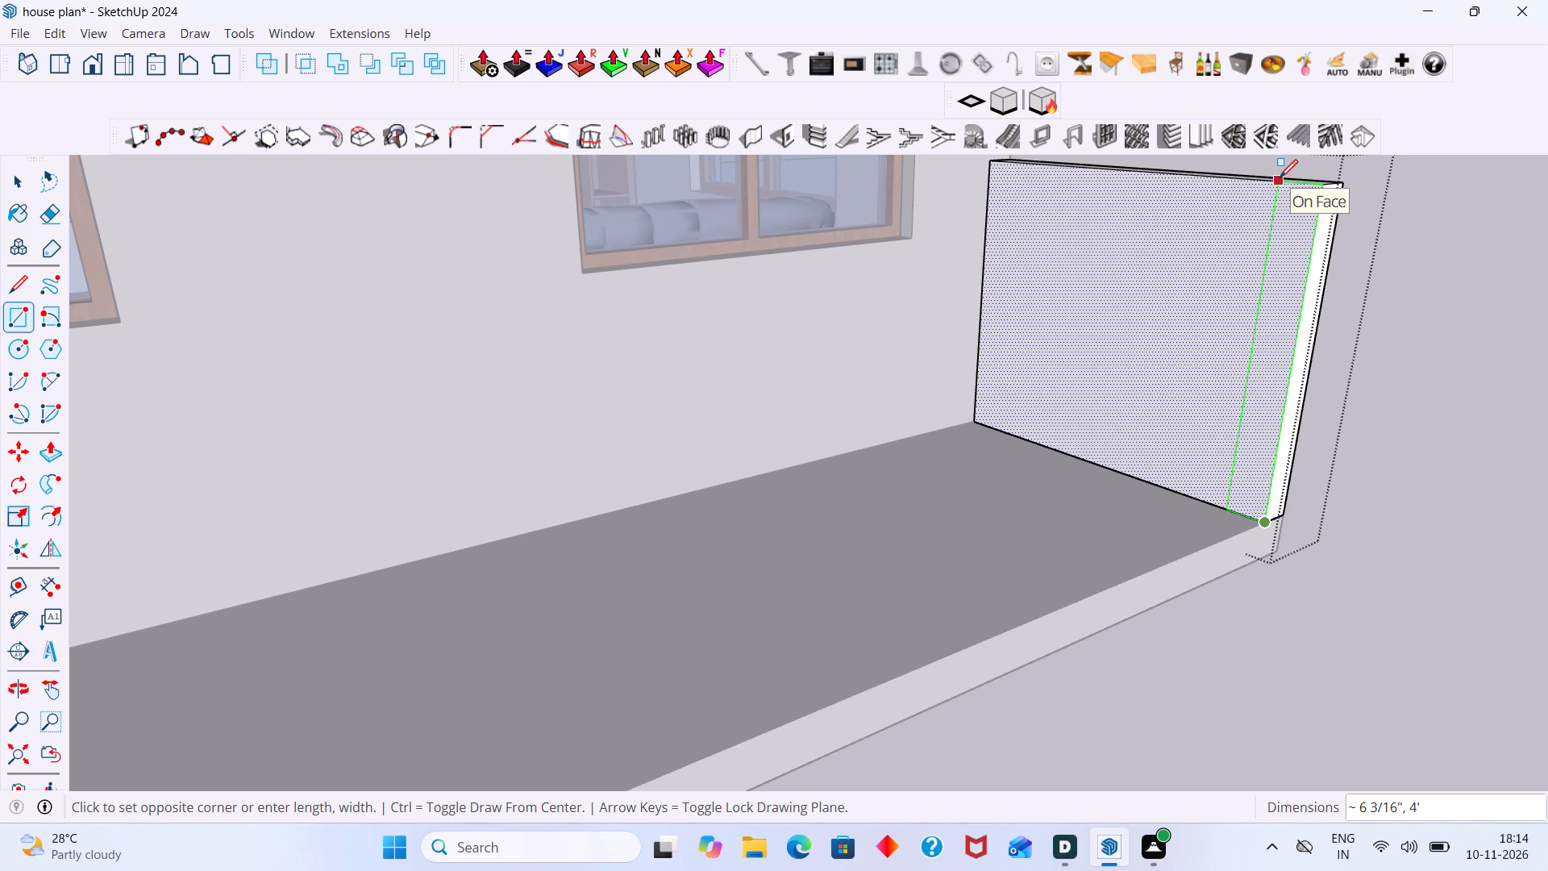
pyautogui.write('5"')
pyautogui.press('Return')
pyautogui.press('space')
# Push/Pull the 5" strip about 10' 11" along the porch's front edge, up to the door-side window's far edge, and leave the wall group.
pyautogui.click(1296, 230)
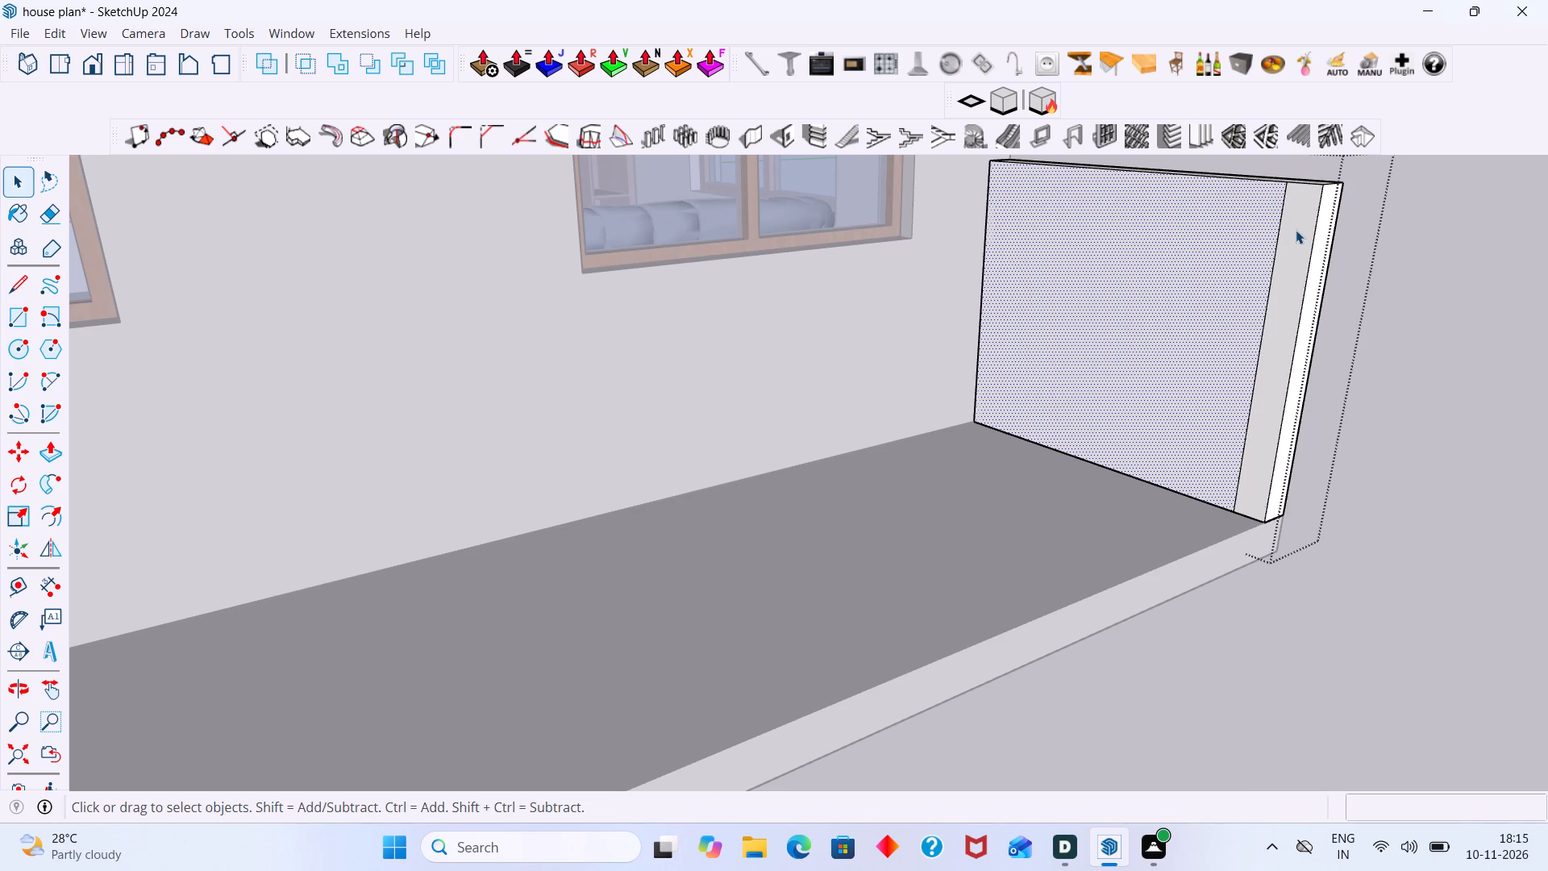
pyautogui.press('p')
pyautogui.click(1296, 235)
pyautogui.scroll(-3, 1205, 277)
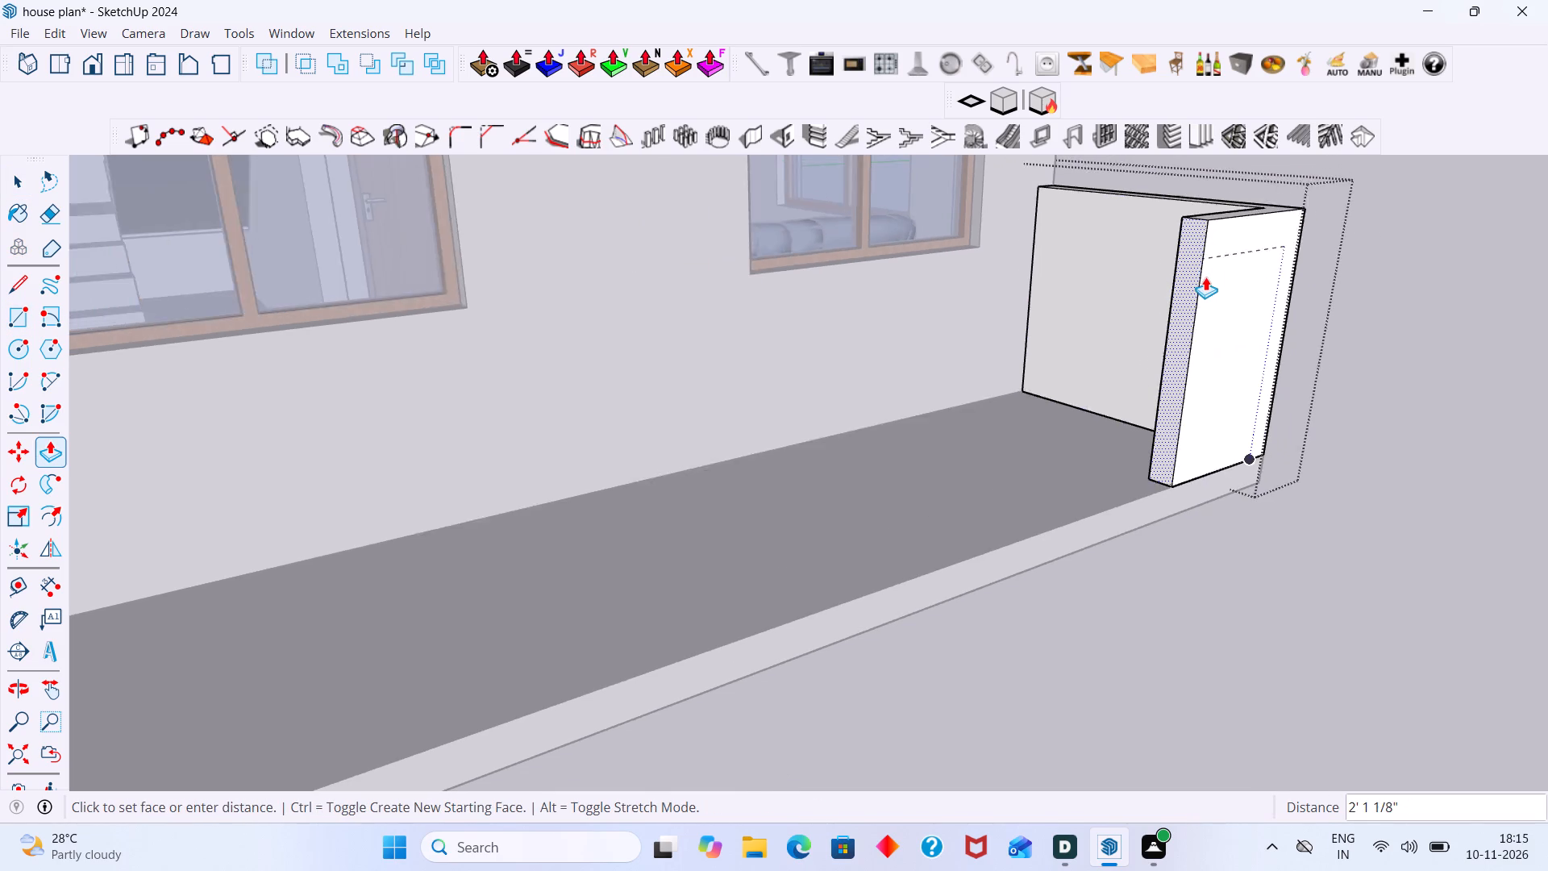
pyautogui.scroll(-6, 1205, 277)
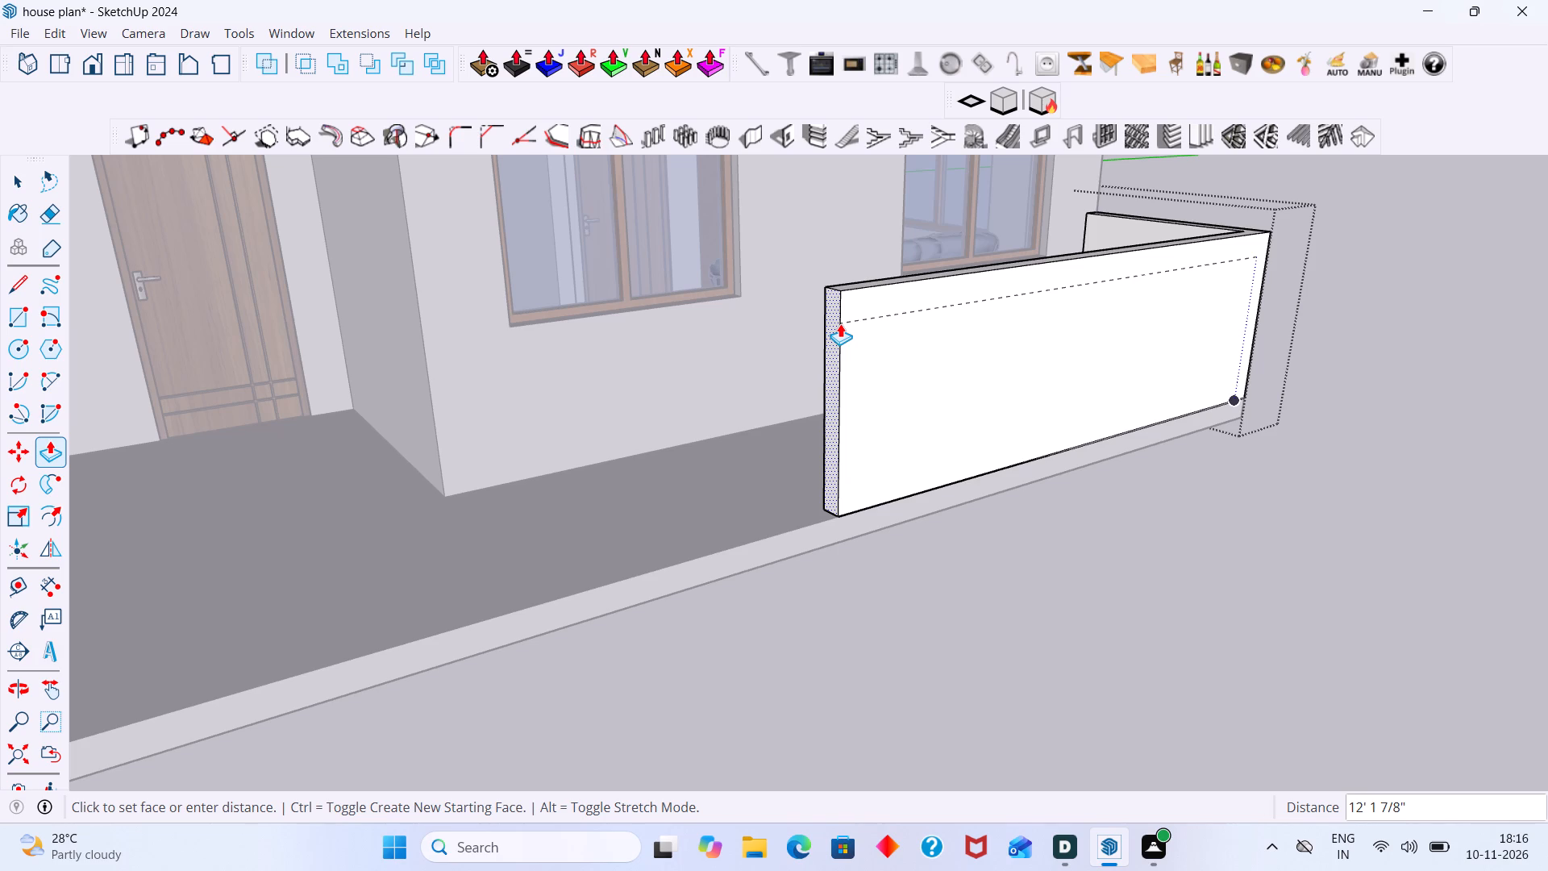
pyautogui.scroll(-11, 767, 523)
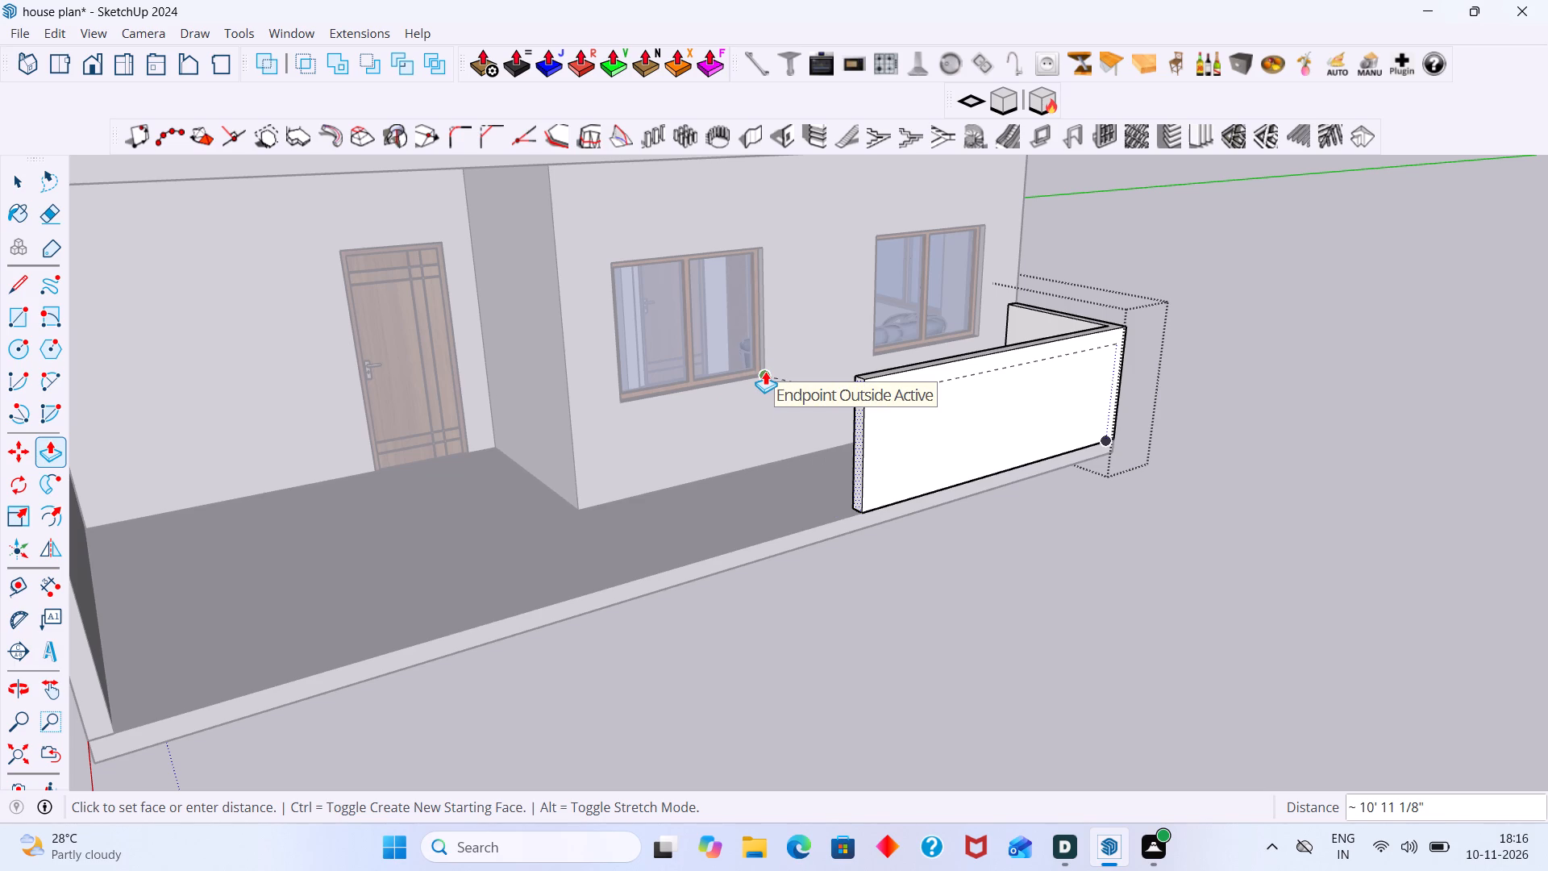
pyautogui.click(767, 373)
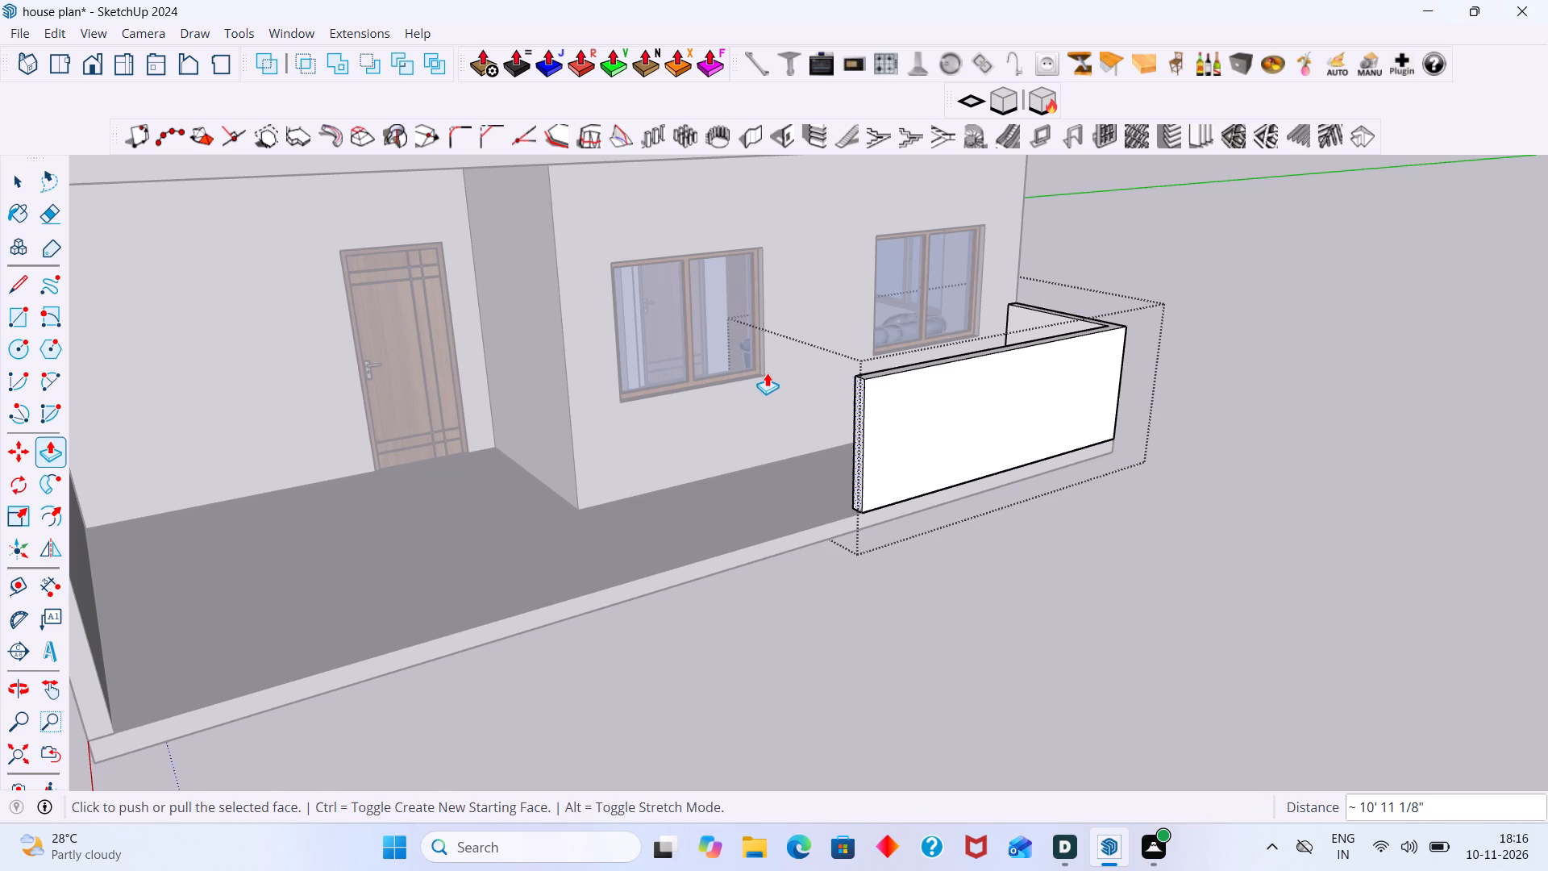
pyautogui.press('space')
pyautogui.click(925, 615)
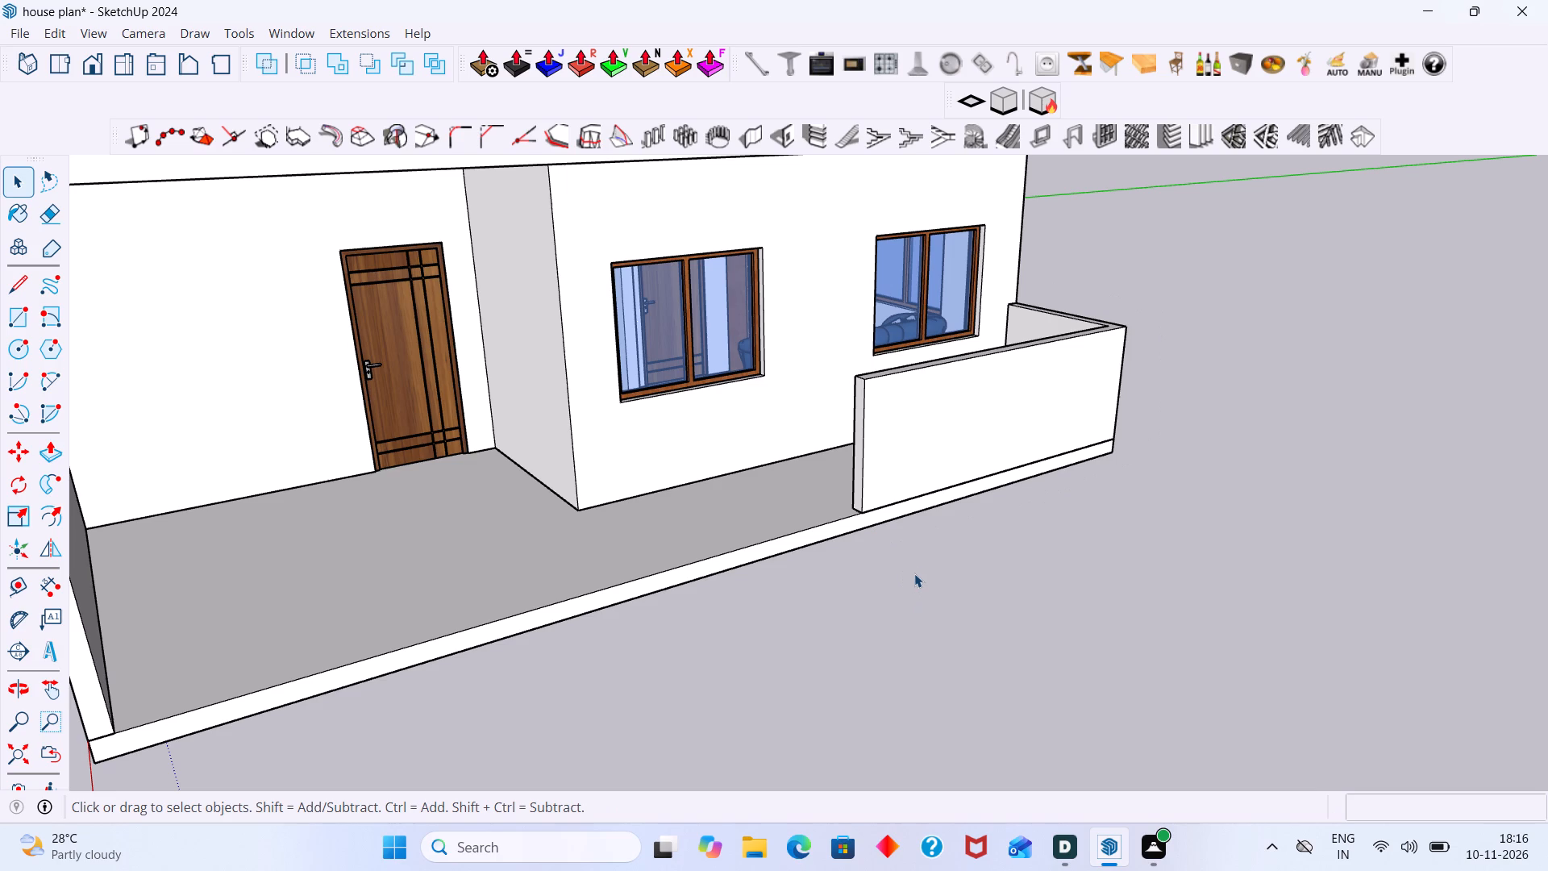
# Examine the porch's front wall in relation to the windows and the balcony parapet above.
pyautogui.scroll(-4, 930, 551)
pyautogui.moveTo(979, 530); pyautogui.dragTo(992, 623, button='middle')
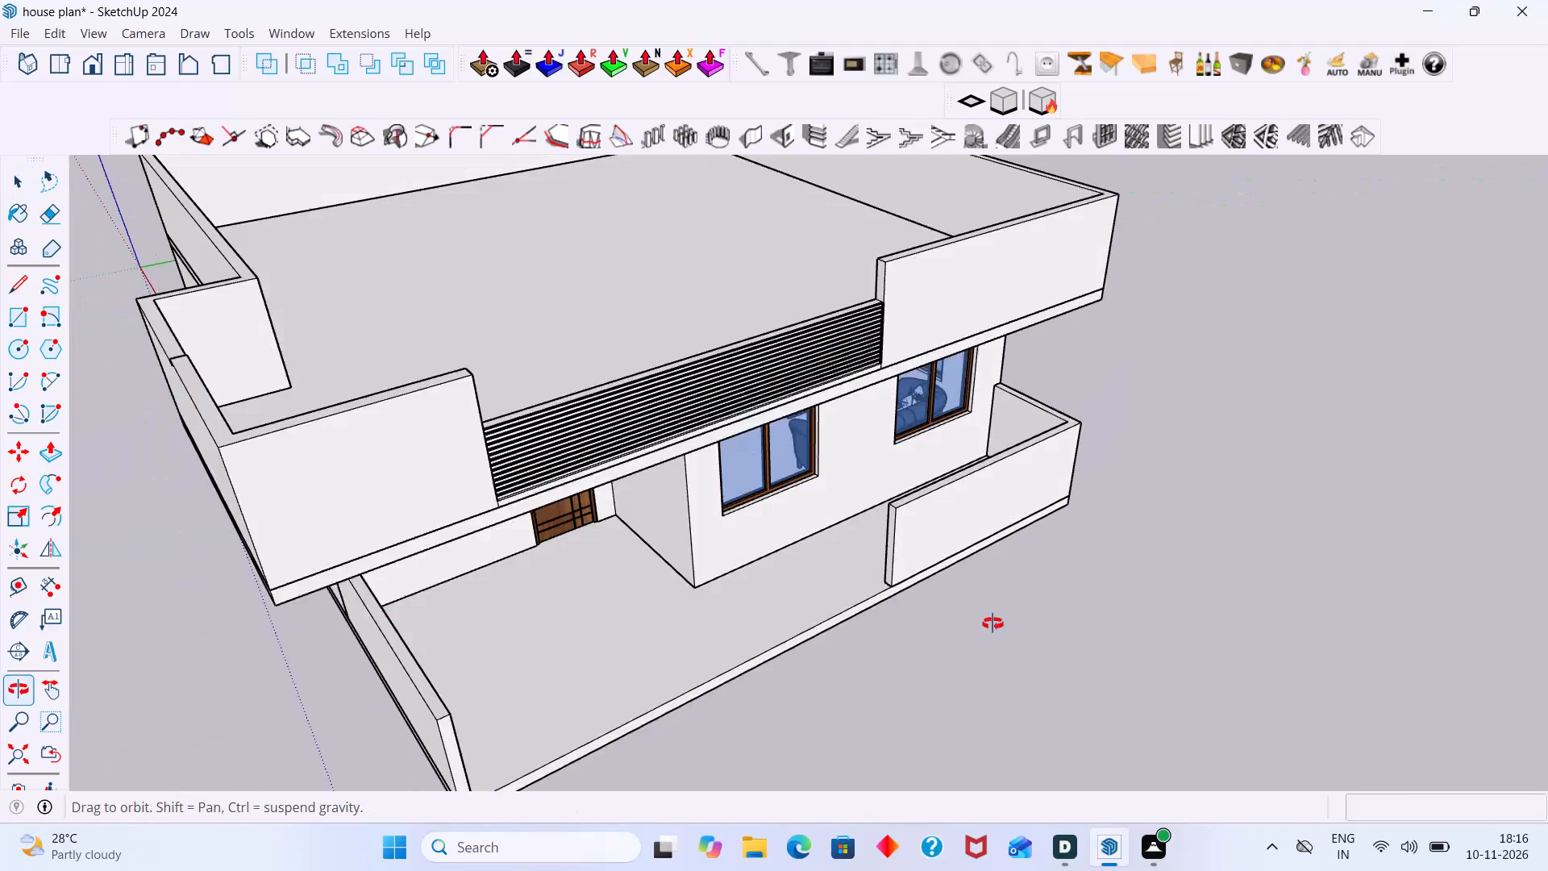
pyautogui.moveTo(992, 623); pyautogui.dragTo(992, 624, button='middle')
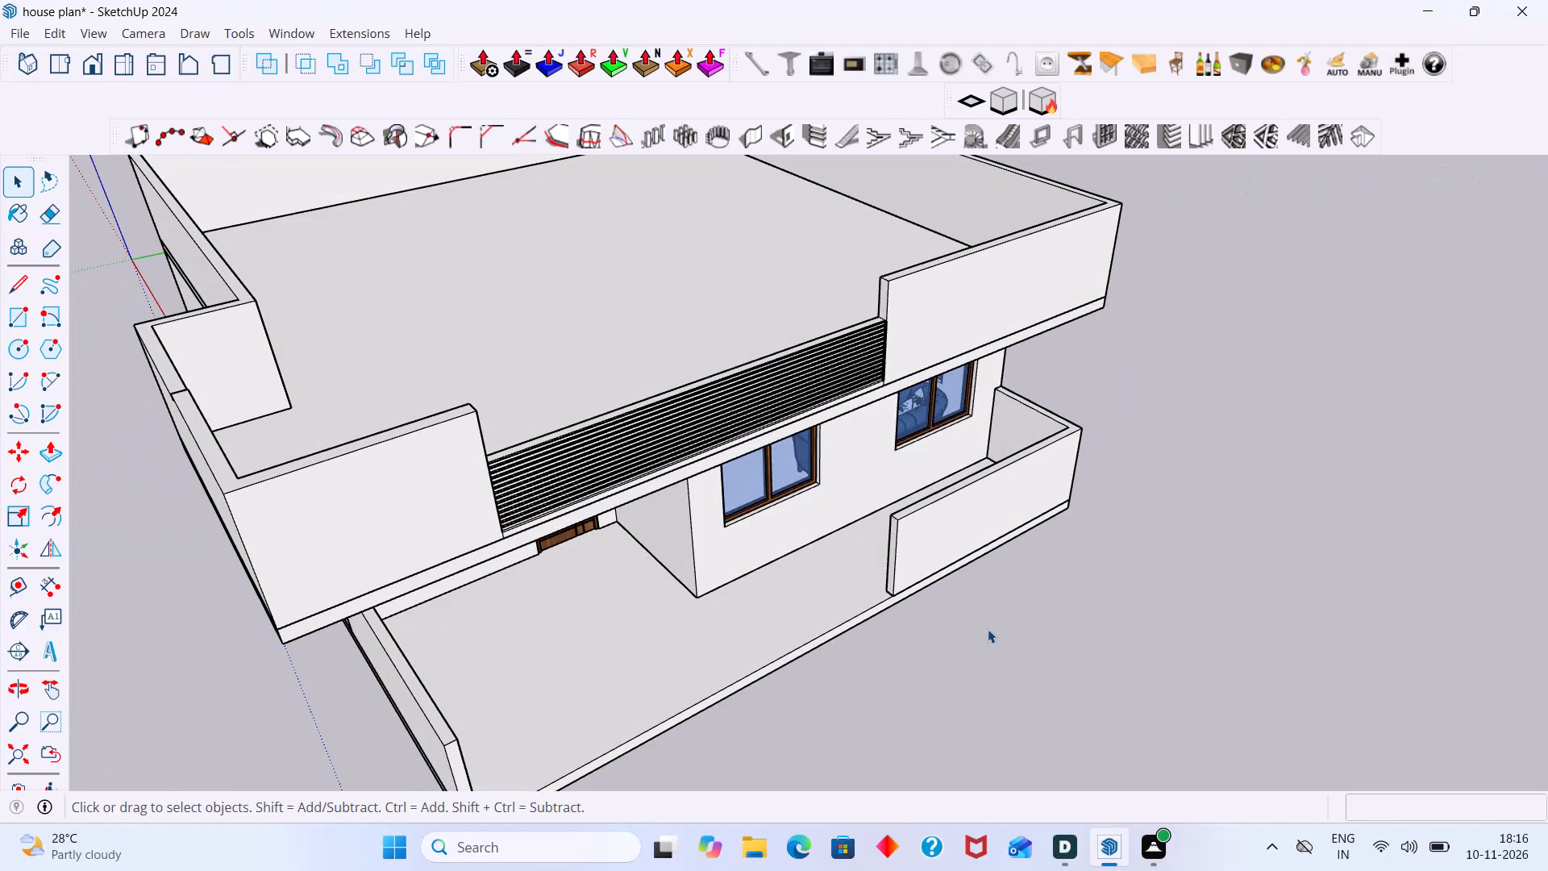
pyautogui.scroll(3, 934, 480)
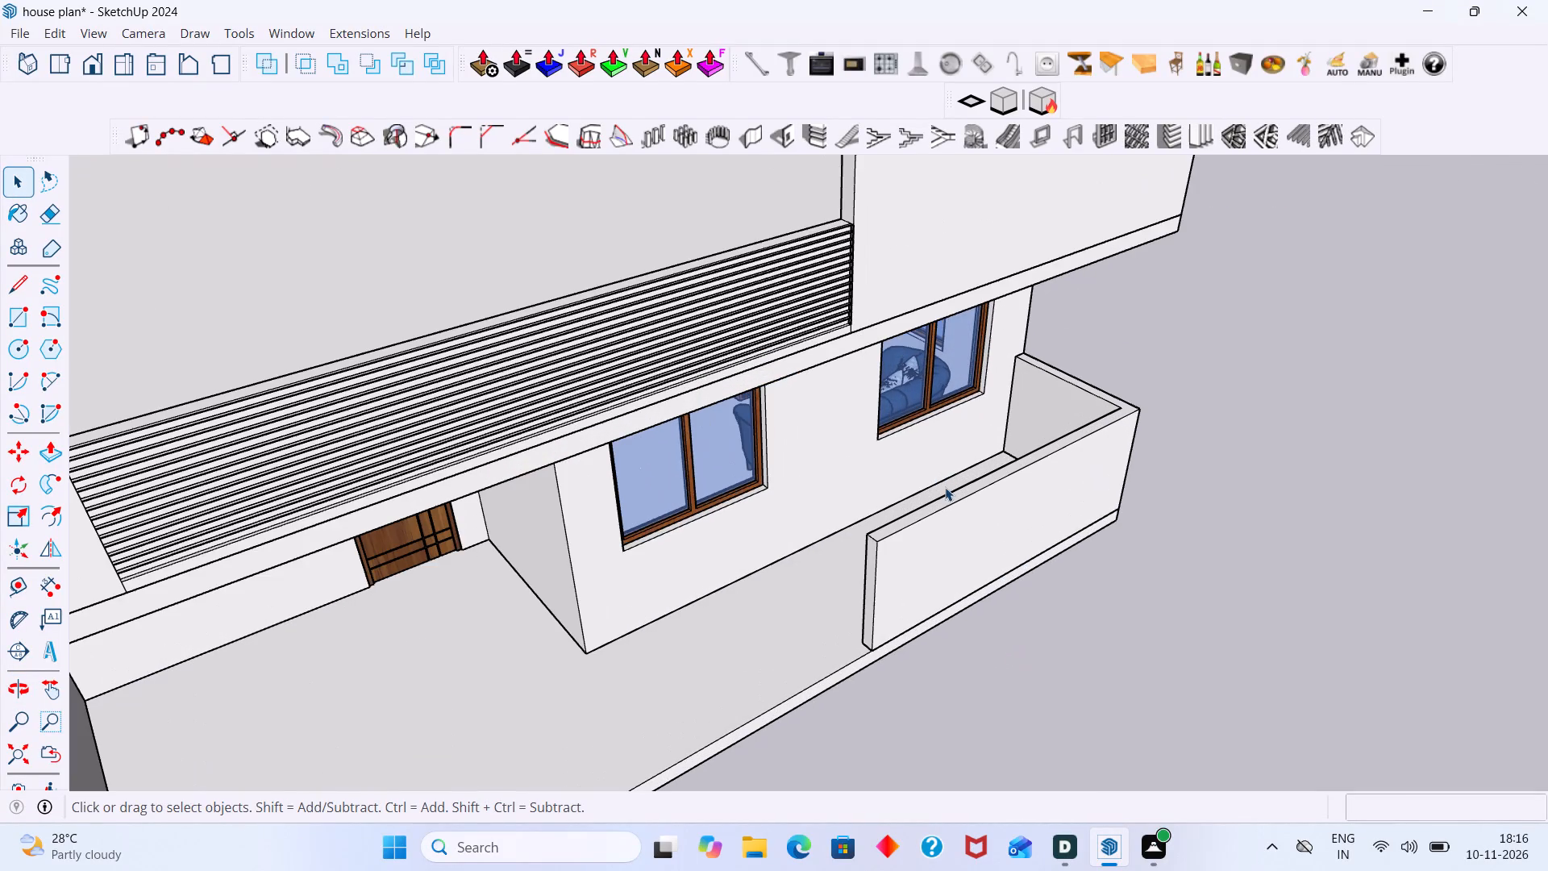
pyautogui.moveTo(938, 485); pyautogui.dragTo(826, 447, button='middle')
pyautogui.scroll(-3, 826, 447)
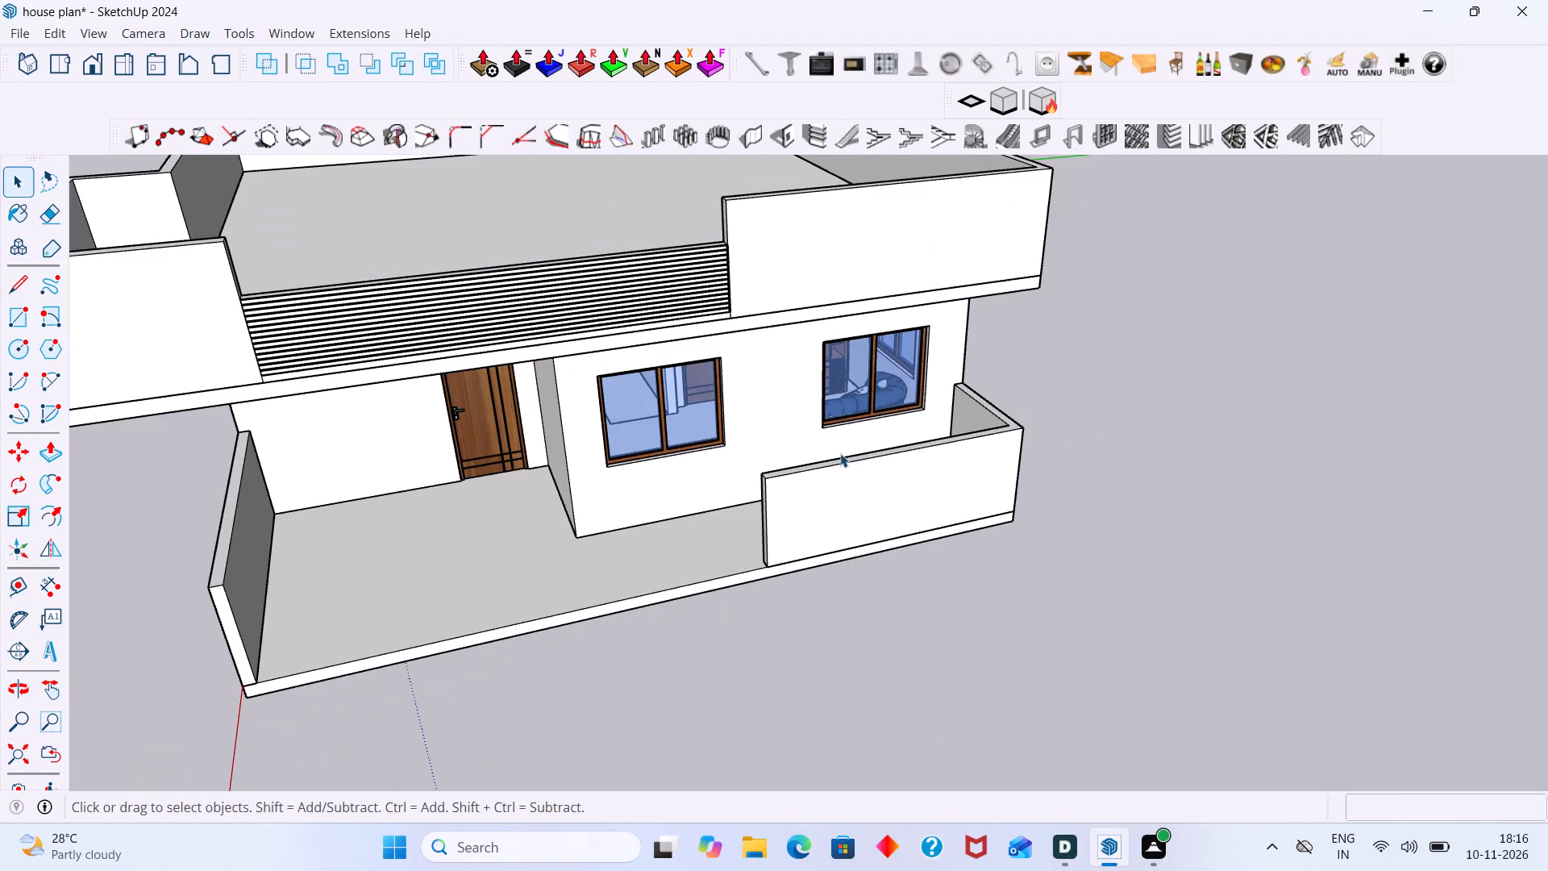
pyautogui.keyDown('shift'); pyautogui.moveTo(845, 466); pyautogui.dragTo(822, 594, button='middle'); pyautogui.keyUp('shift')
pyautogui.moveTo(816, 577); pyautogui.dragTo(815, 517, button='middle')
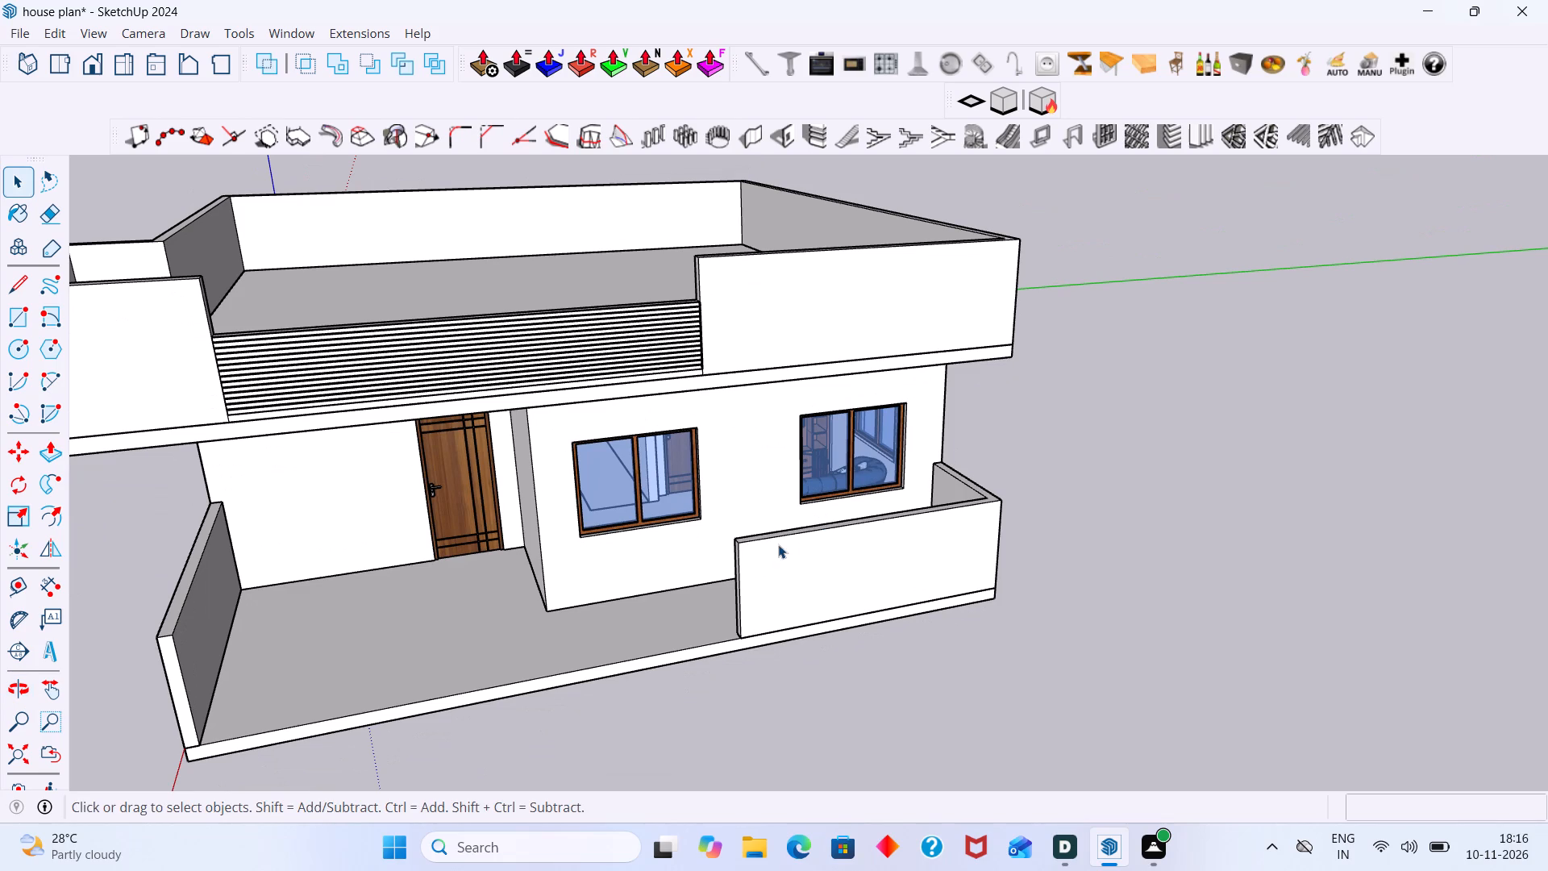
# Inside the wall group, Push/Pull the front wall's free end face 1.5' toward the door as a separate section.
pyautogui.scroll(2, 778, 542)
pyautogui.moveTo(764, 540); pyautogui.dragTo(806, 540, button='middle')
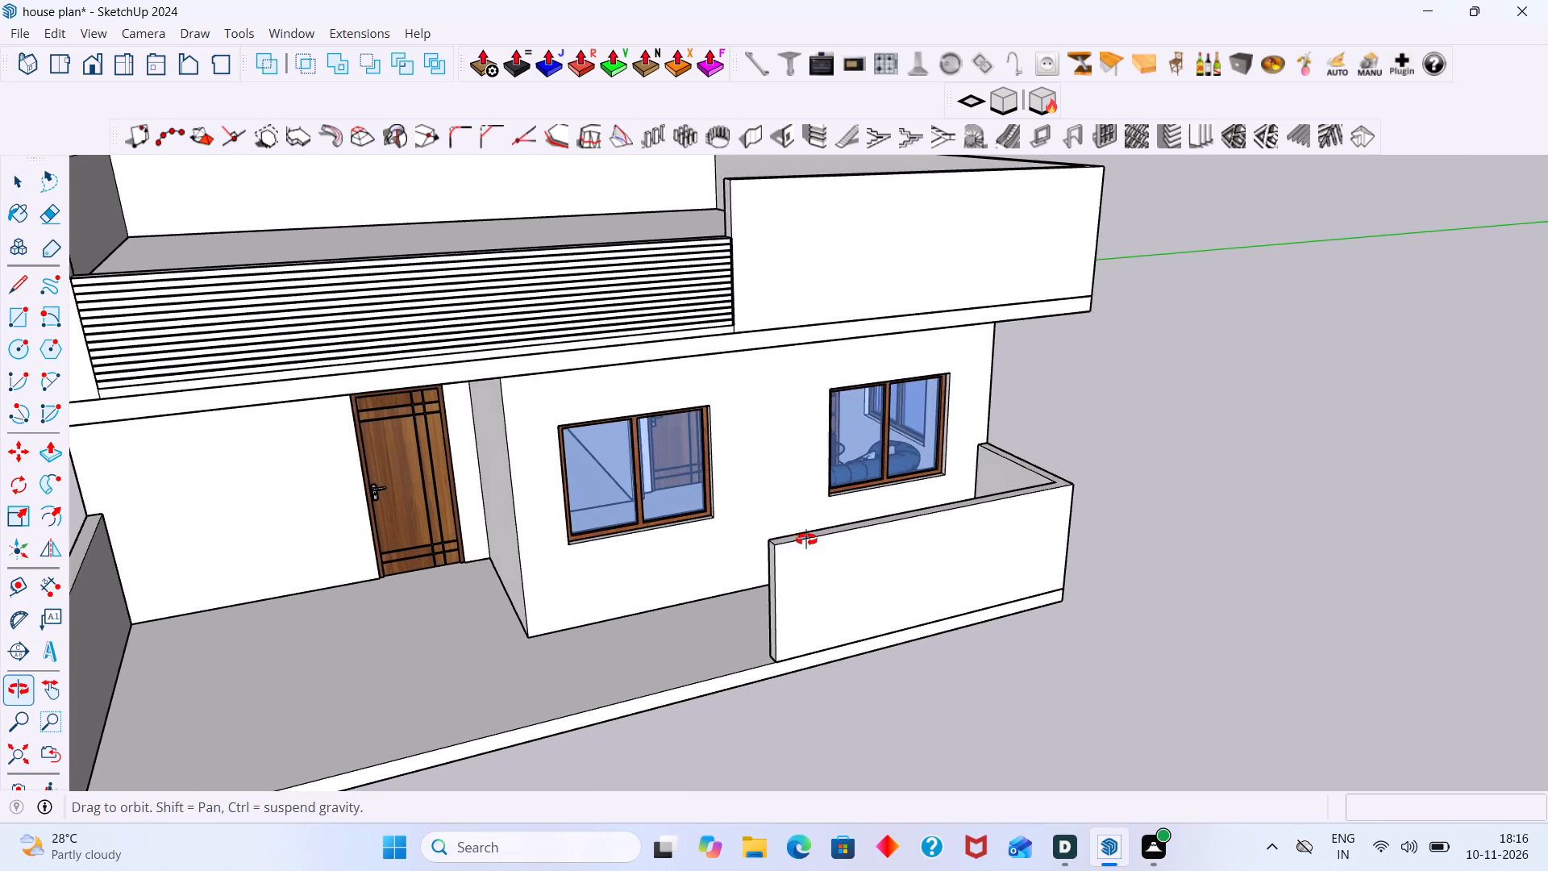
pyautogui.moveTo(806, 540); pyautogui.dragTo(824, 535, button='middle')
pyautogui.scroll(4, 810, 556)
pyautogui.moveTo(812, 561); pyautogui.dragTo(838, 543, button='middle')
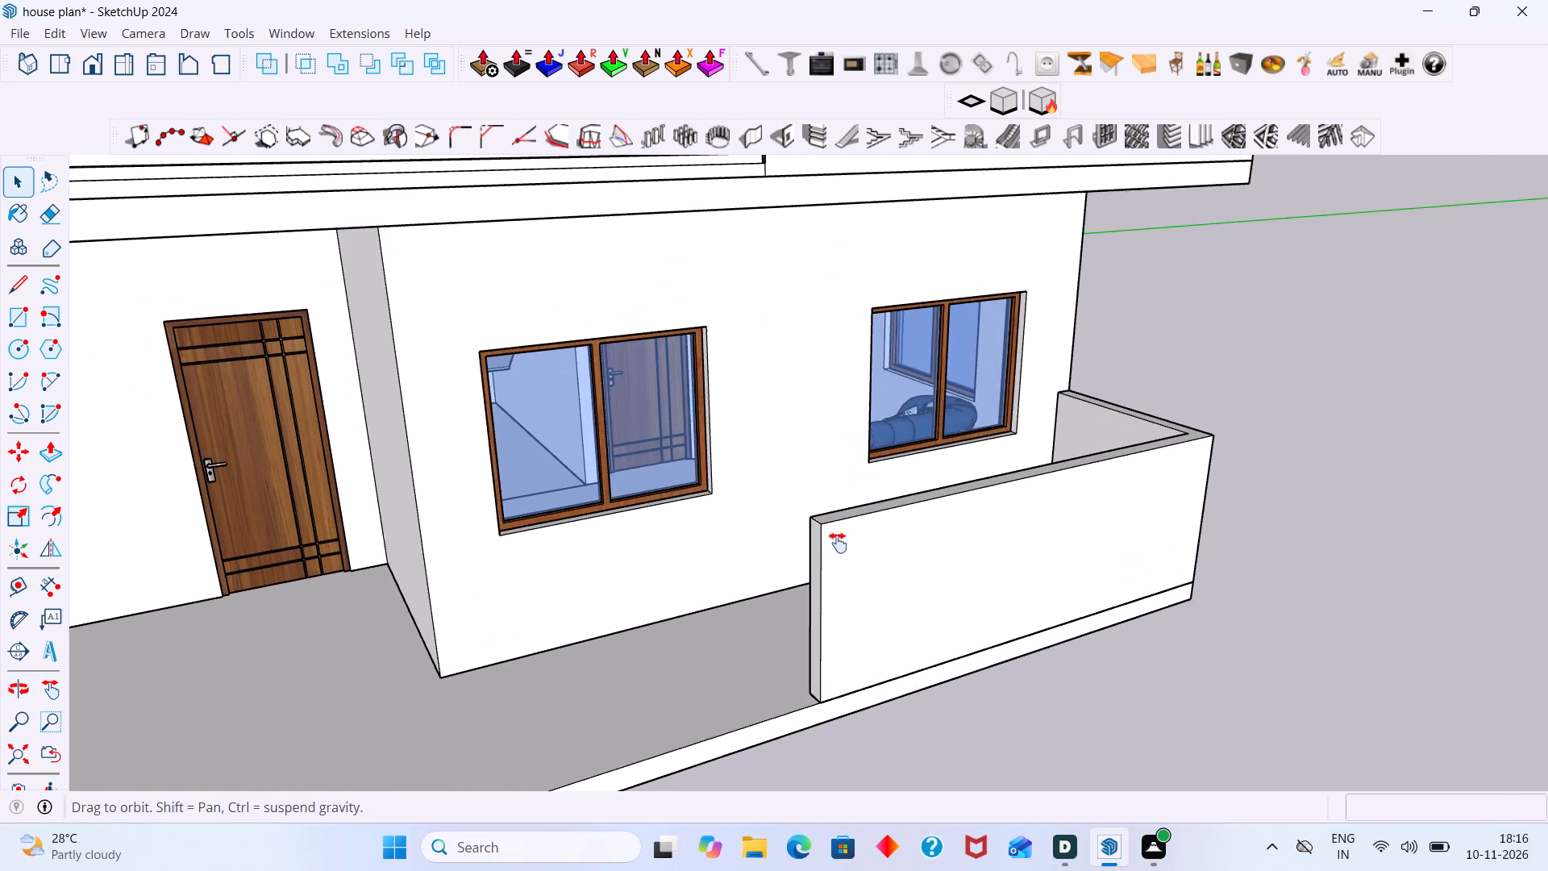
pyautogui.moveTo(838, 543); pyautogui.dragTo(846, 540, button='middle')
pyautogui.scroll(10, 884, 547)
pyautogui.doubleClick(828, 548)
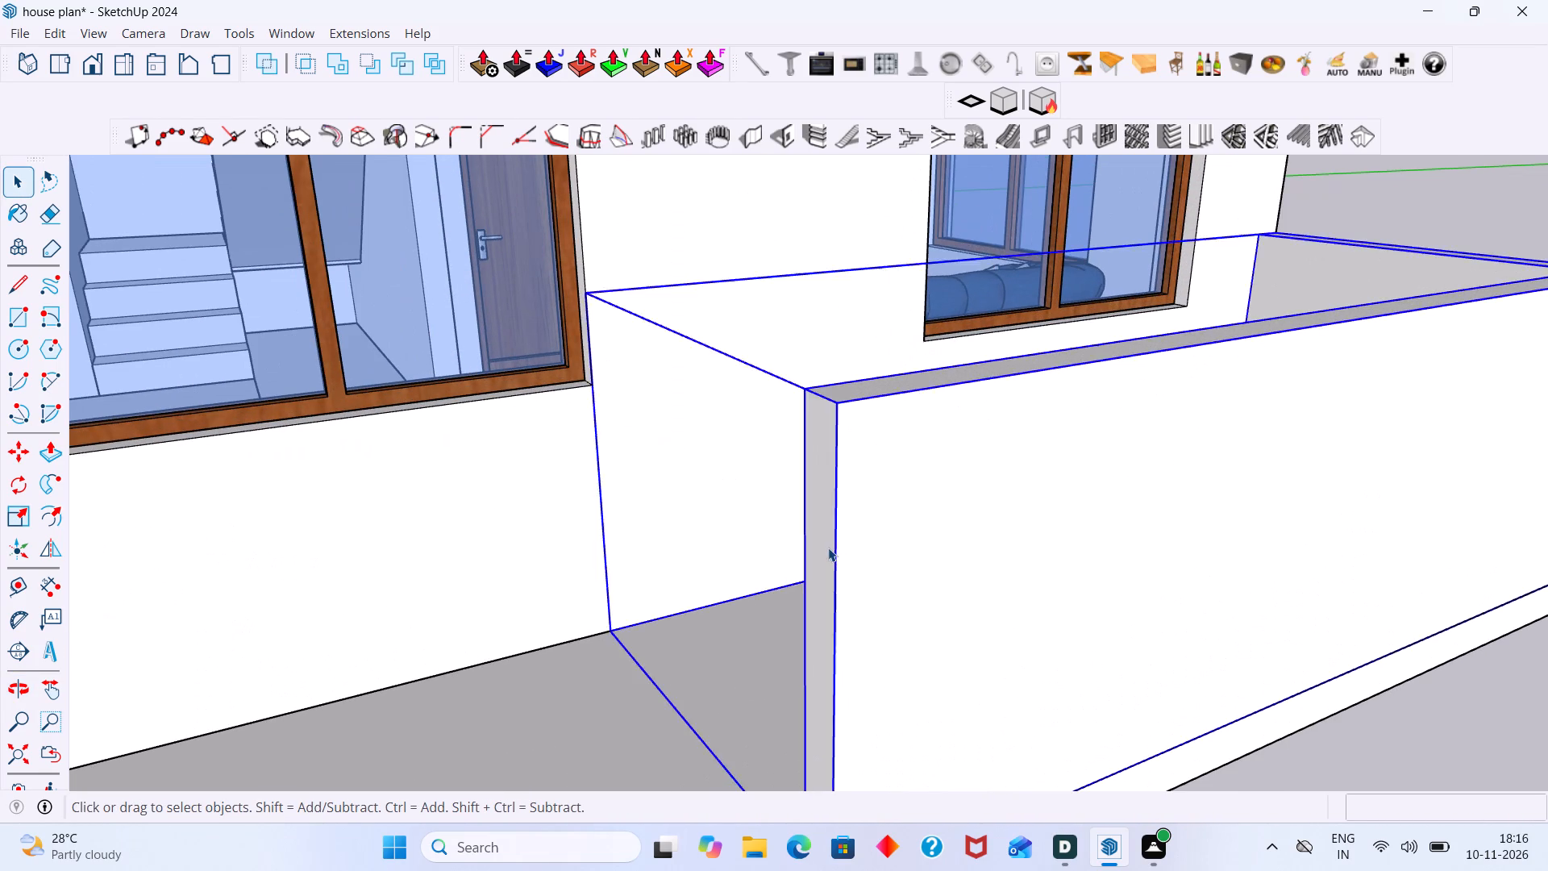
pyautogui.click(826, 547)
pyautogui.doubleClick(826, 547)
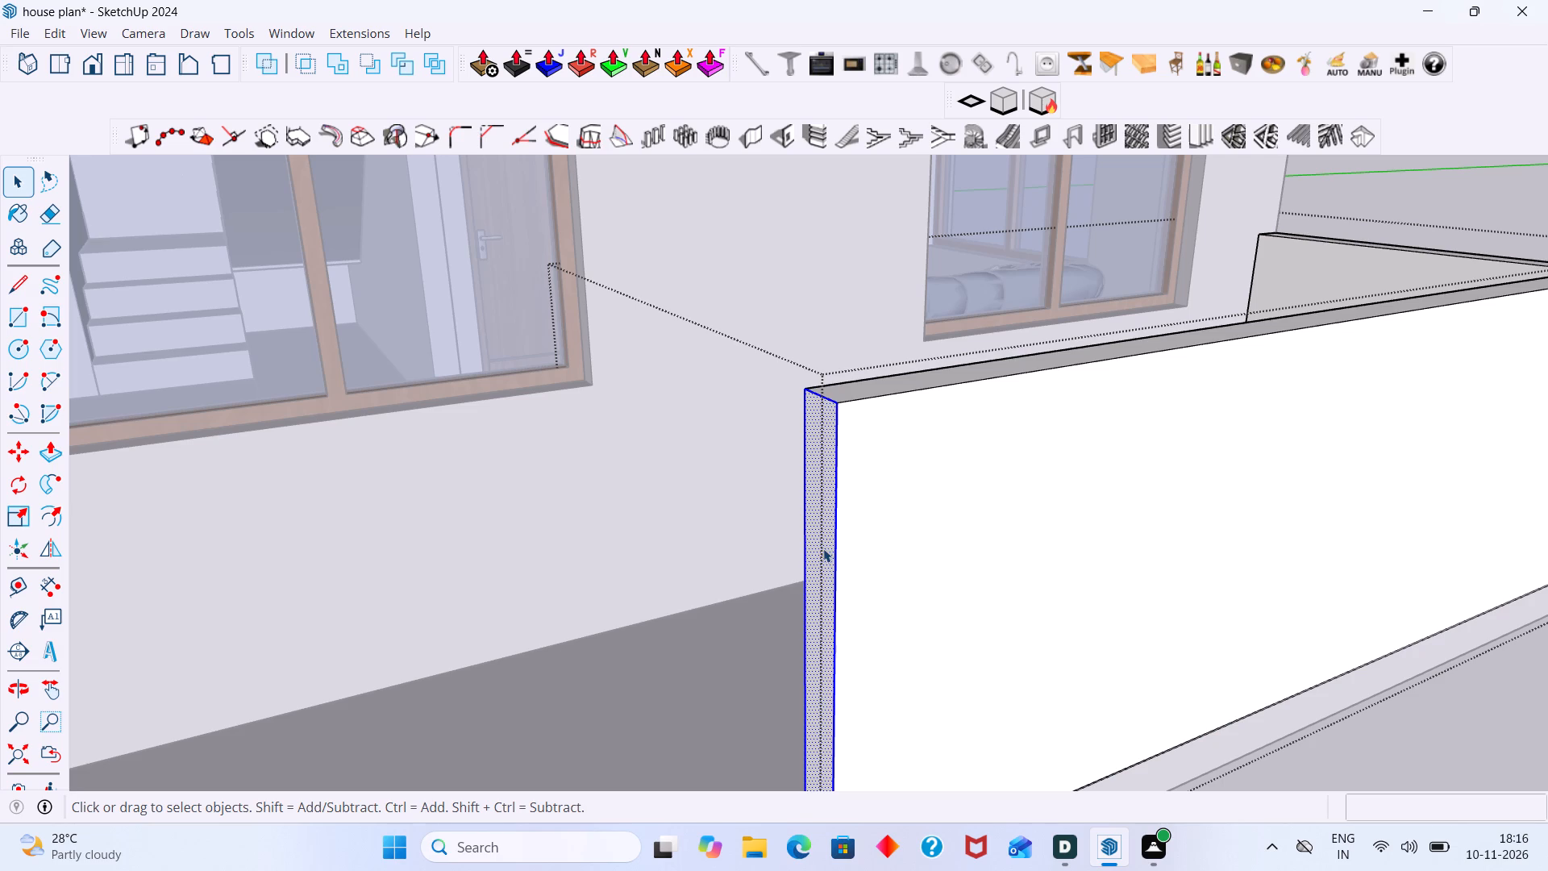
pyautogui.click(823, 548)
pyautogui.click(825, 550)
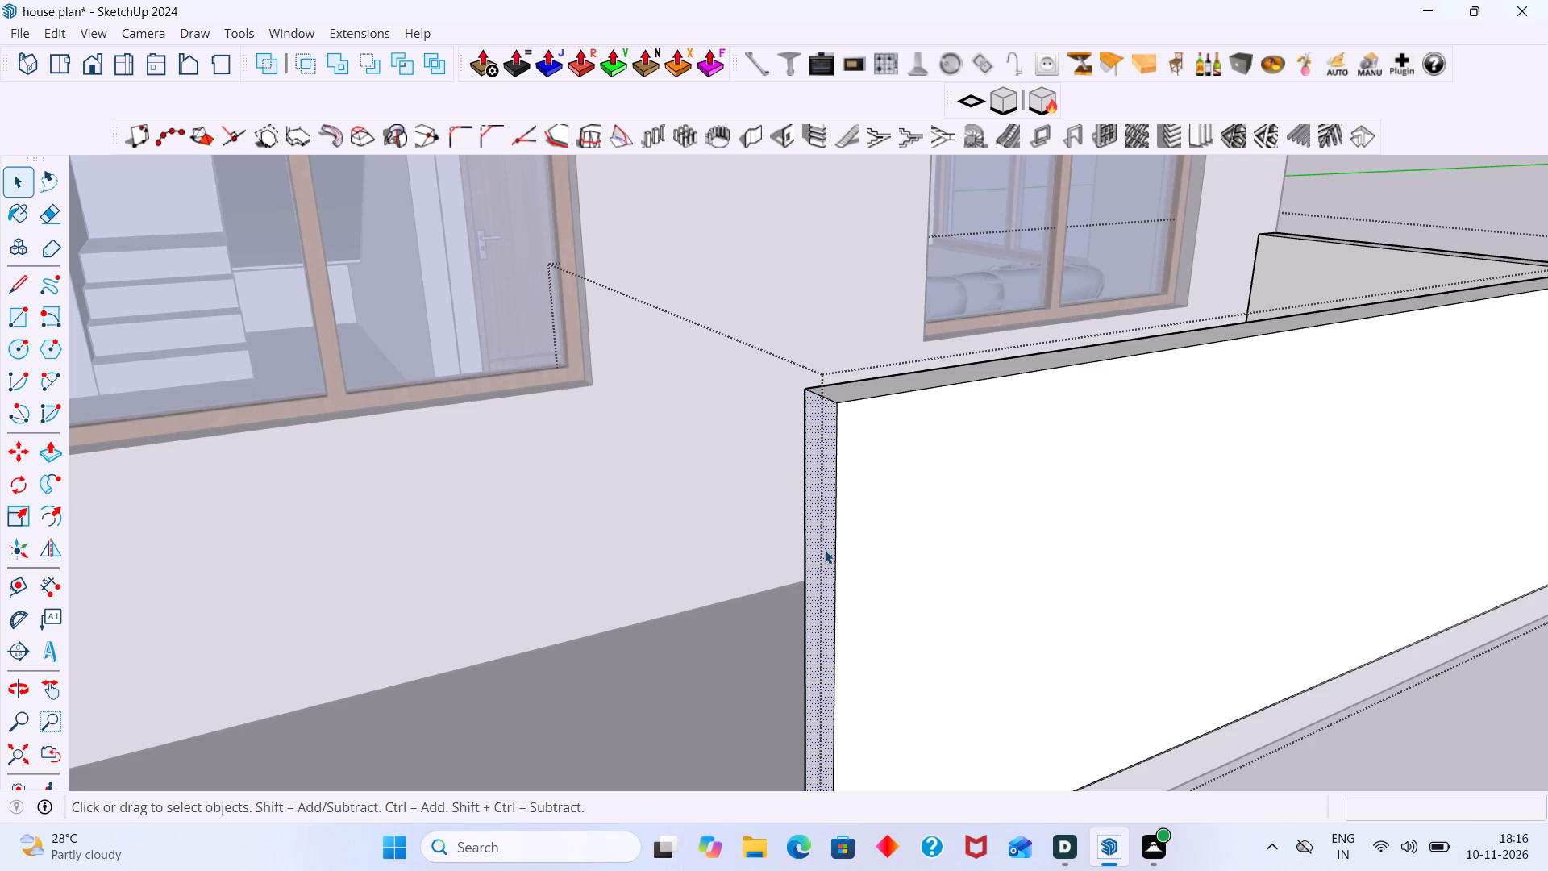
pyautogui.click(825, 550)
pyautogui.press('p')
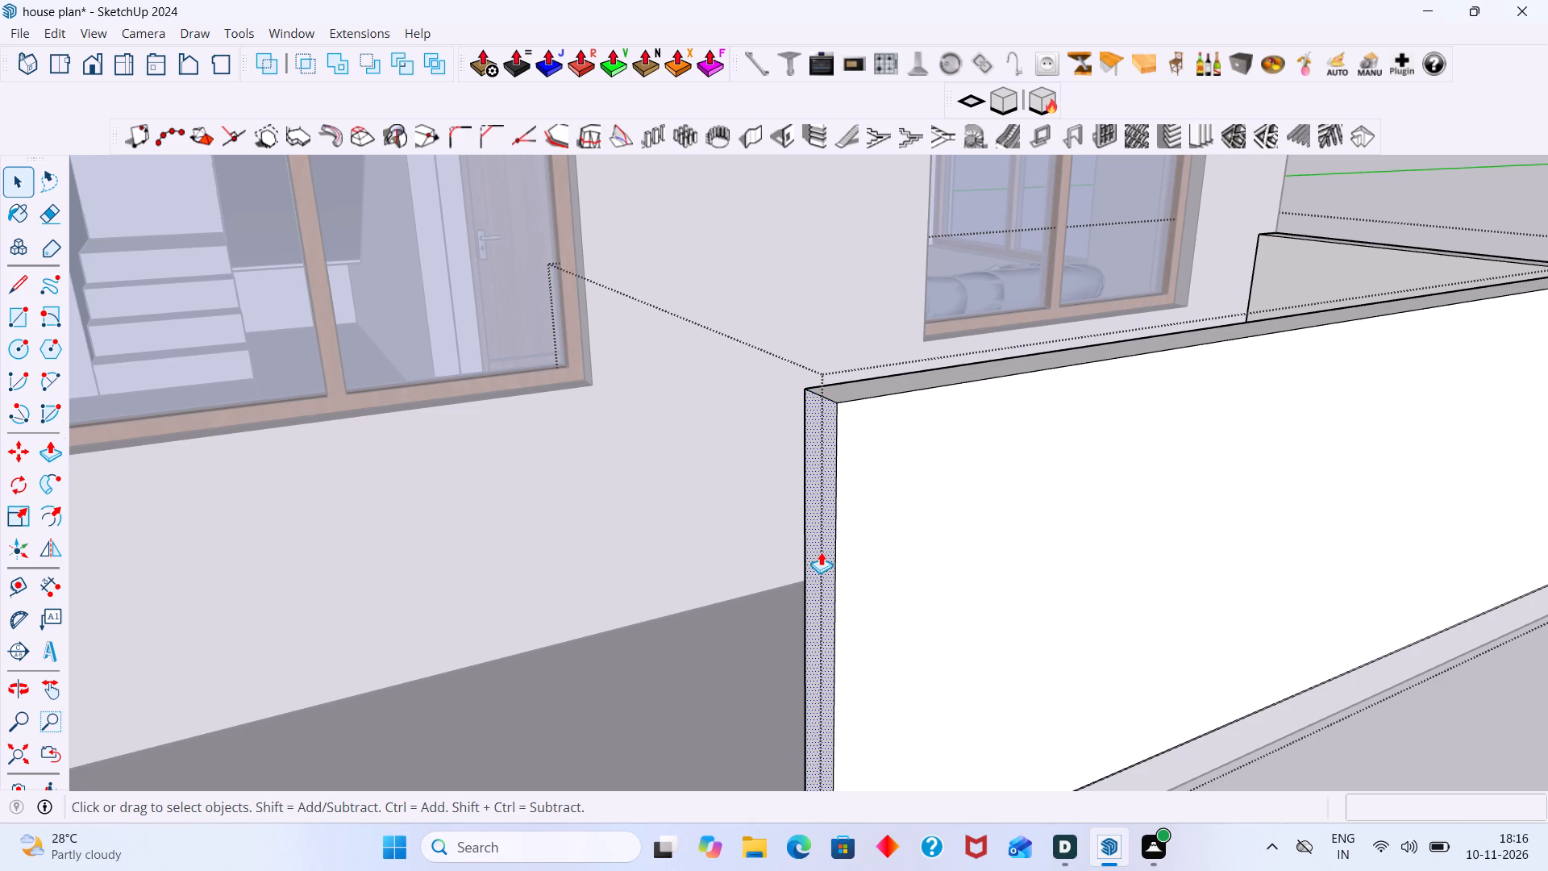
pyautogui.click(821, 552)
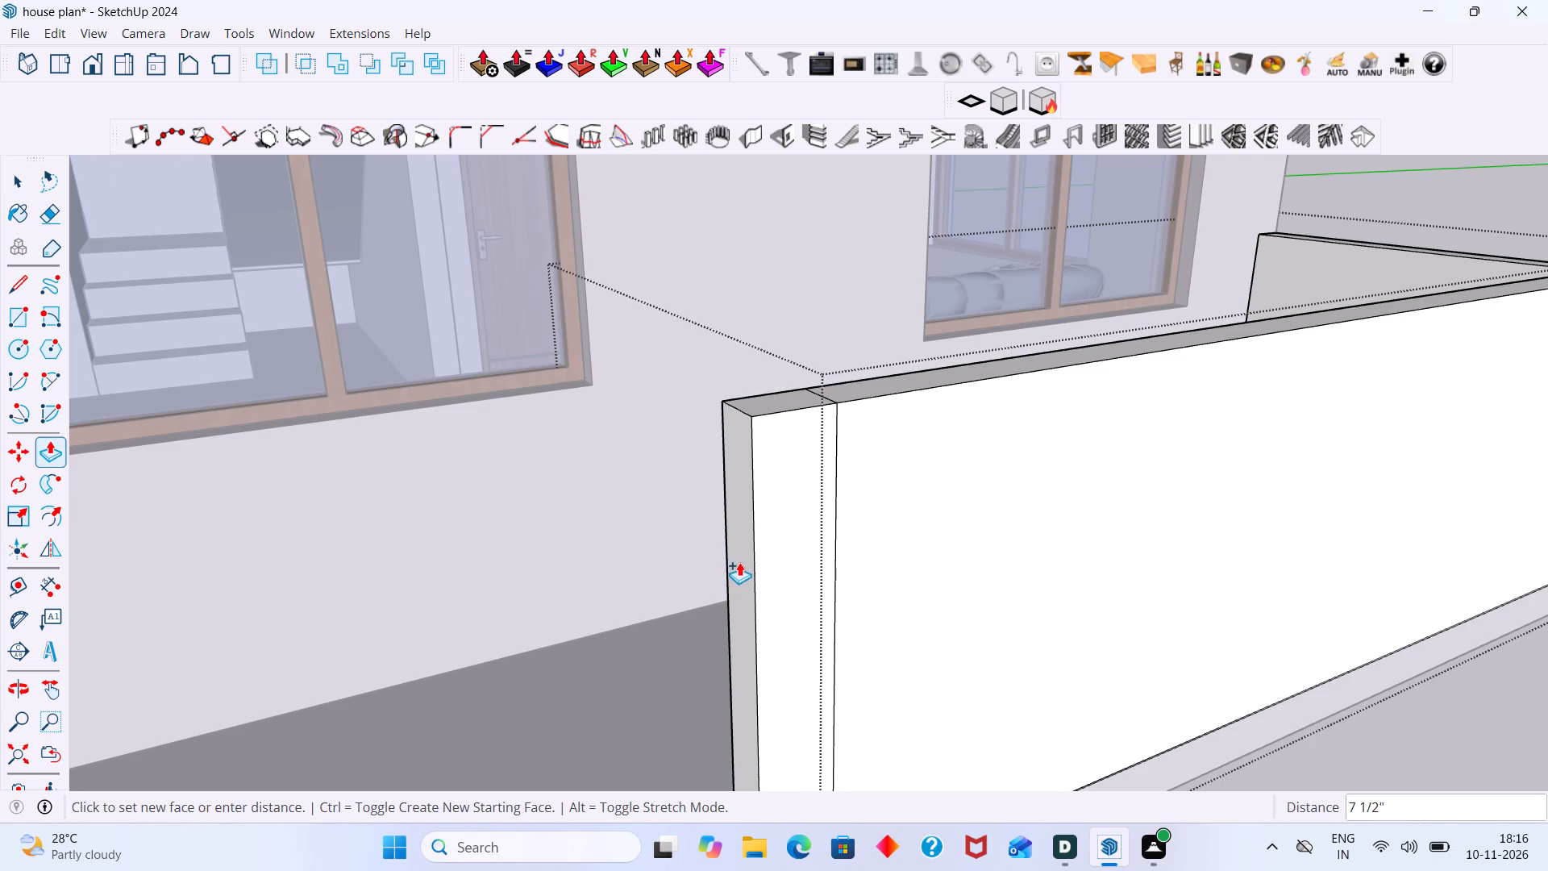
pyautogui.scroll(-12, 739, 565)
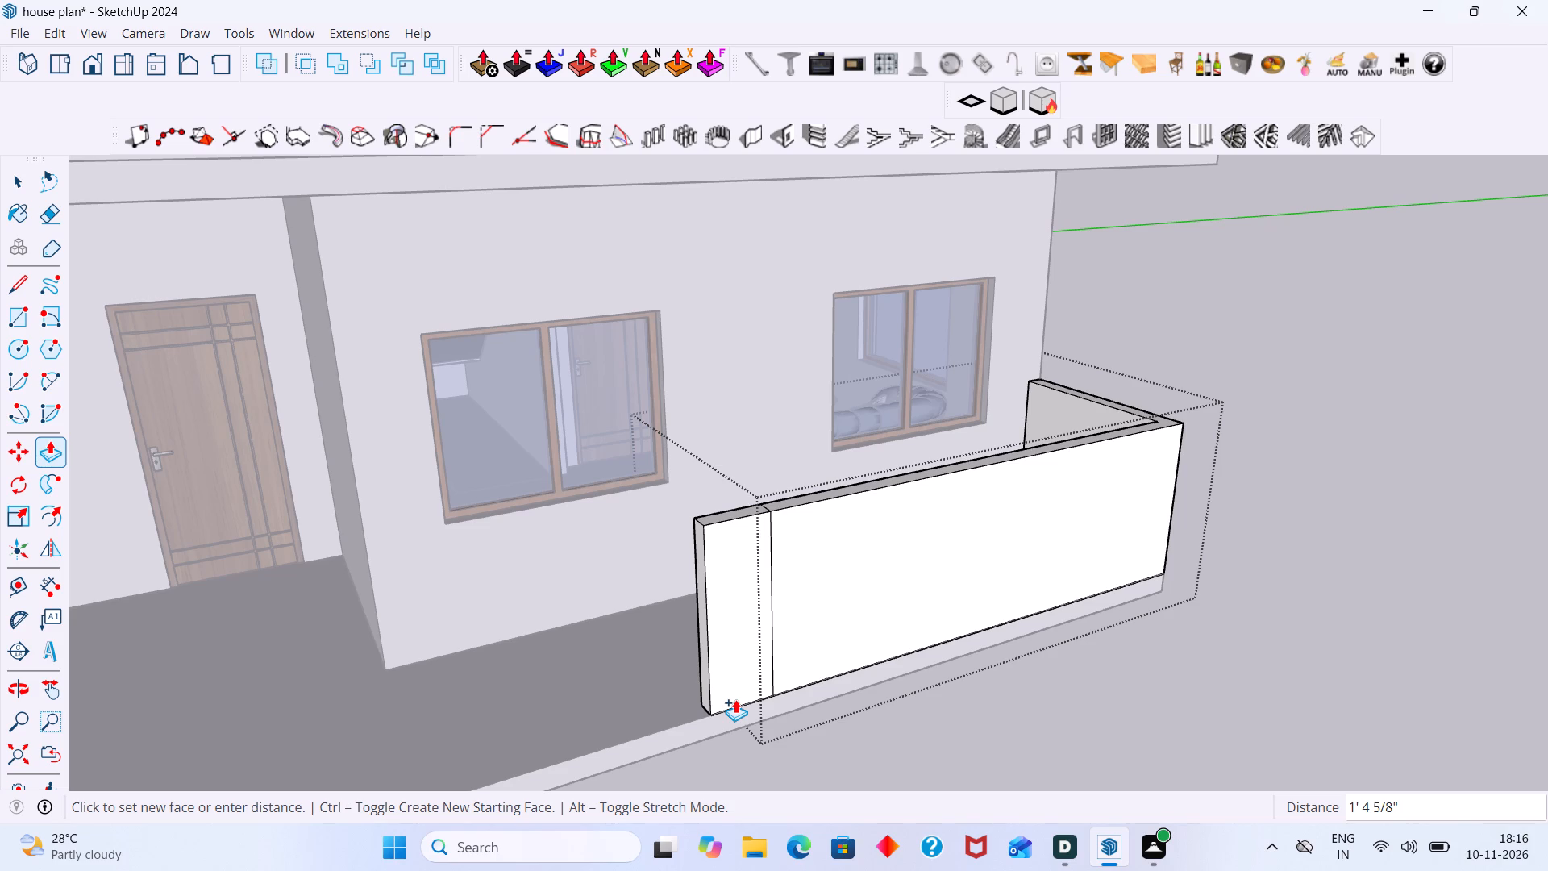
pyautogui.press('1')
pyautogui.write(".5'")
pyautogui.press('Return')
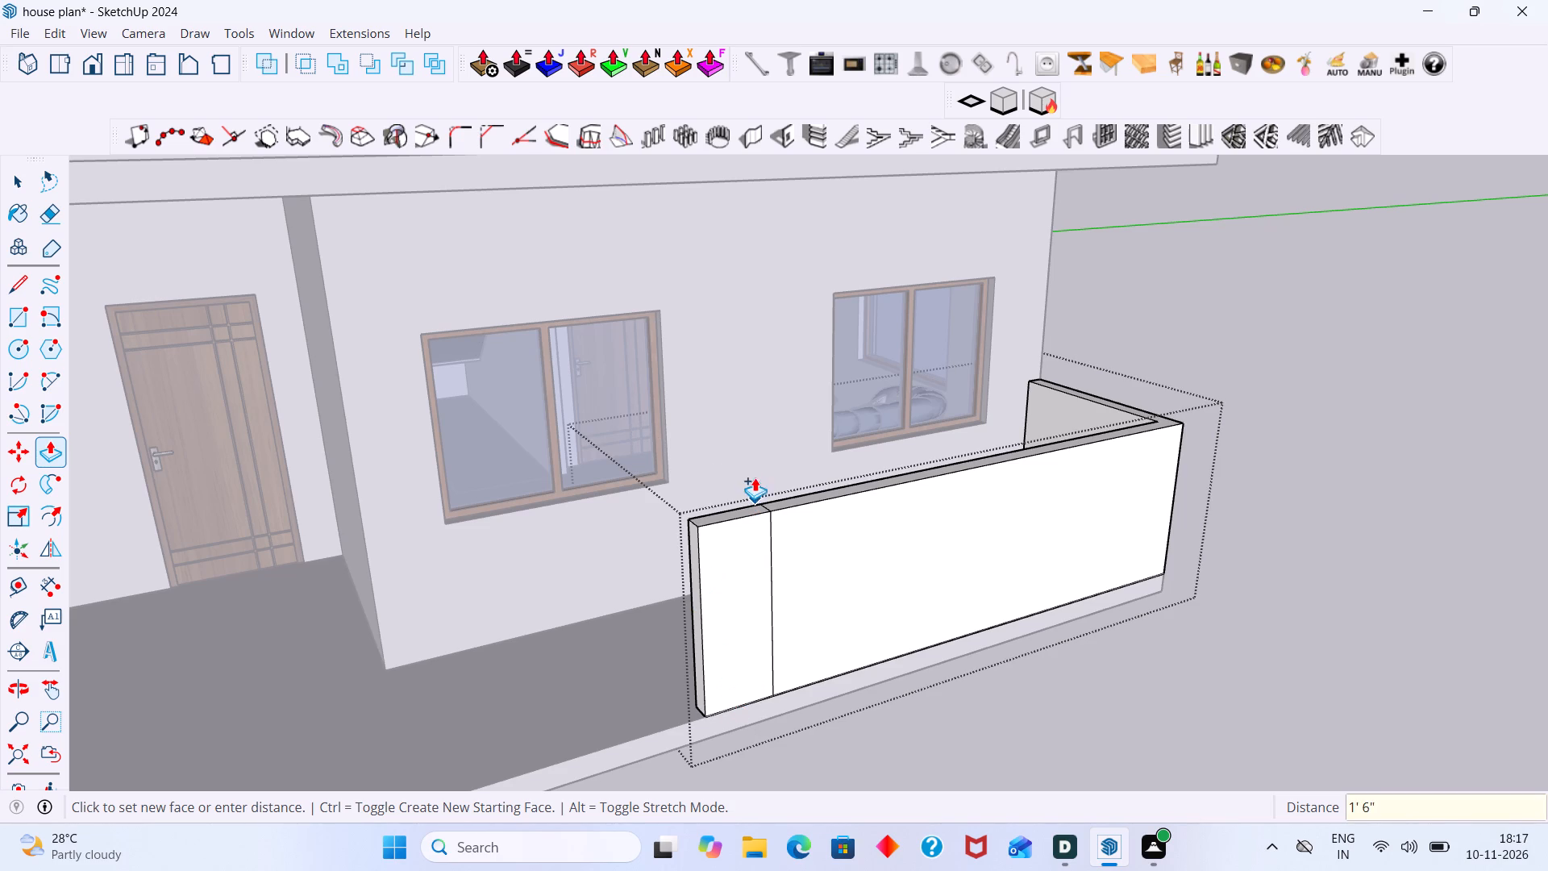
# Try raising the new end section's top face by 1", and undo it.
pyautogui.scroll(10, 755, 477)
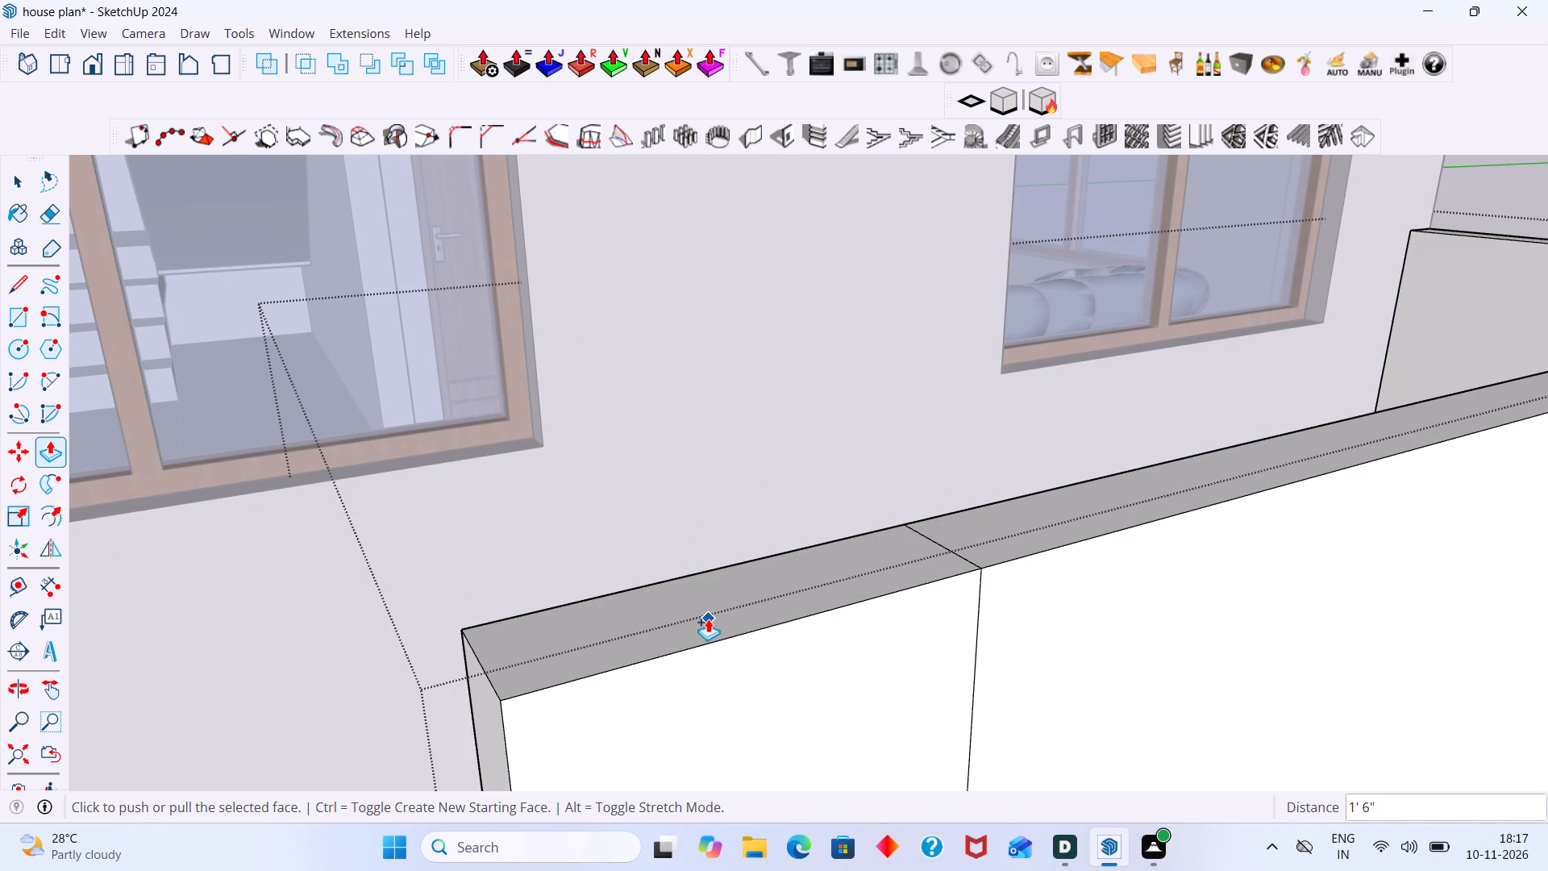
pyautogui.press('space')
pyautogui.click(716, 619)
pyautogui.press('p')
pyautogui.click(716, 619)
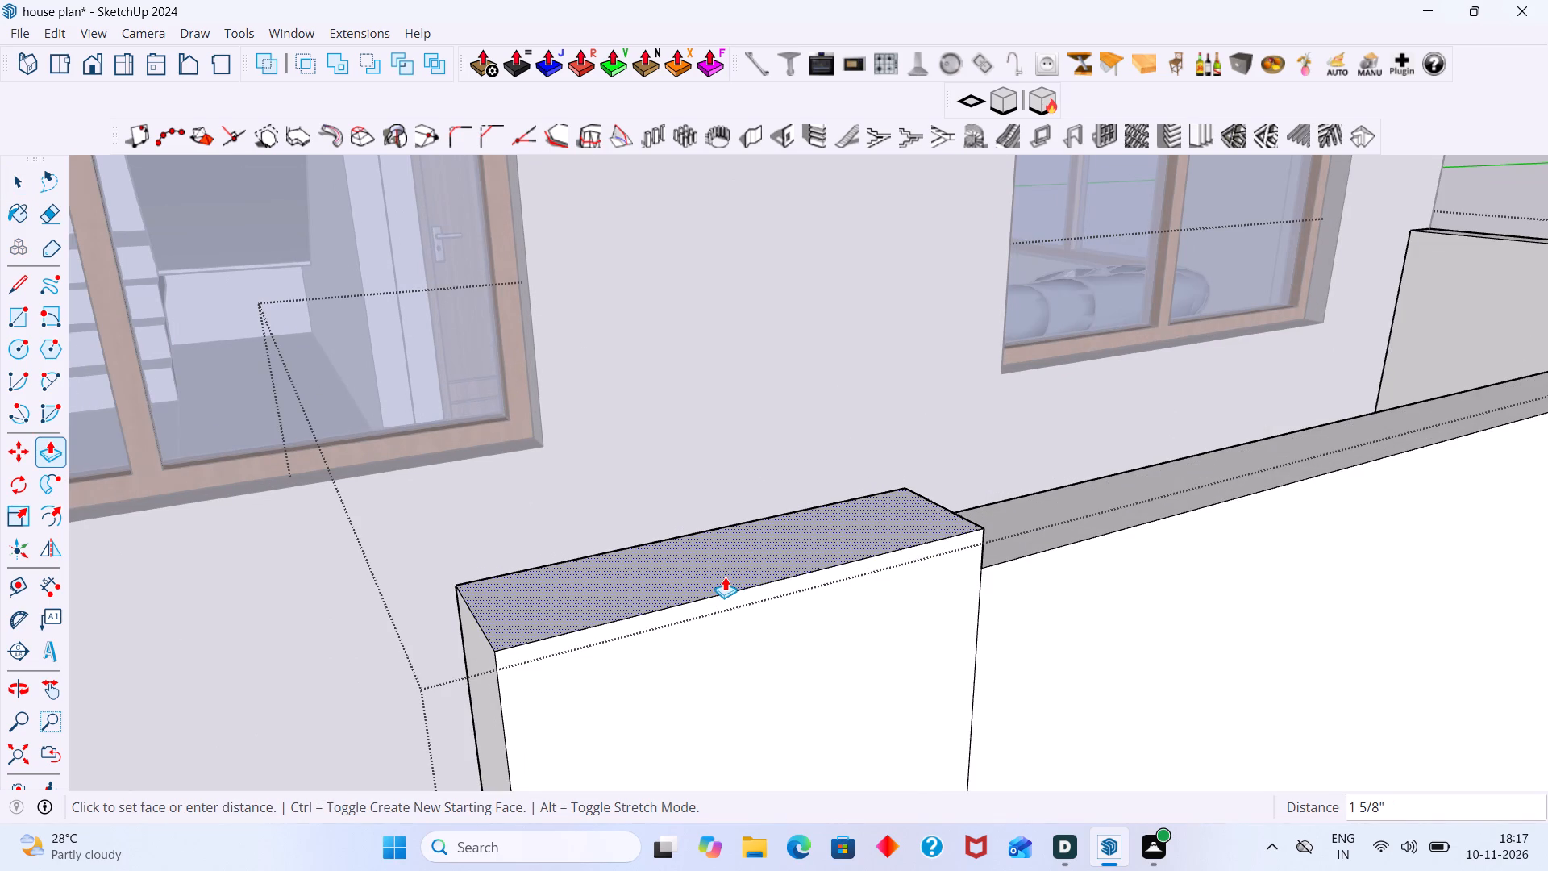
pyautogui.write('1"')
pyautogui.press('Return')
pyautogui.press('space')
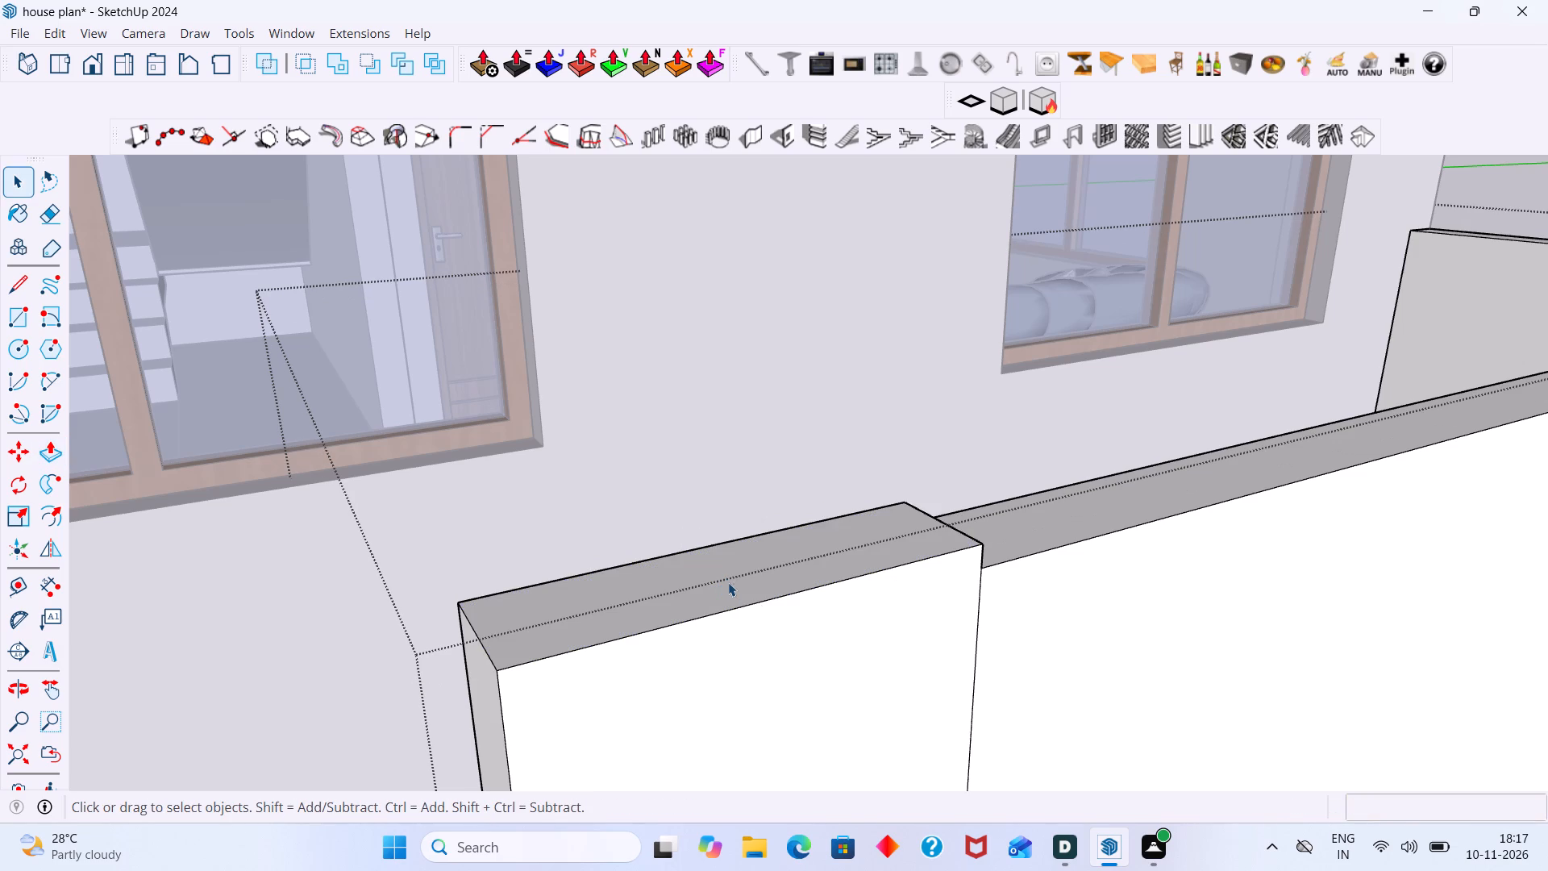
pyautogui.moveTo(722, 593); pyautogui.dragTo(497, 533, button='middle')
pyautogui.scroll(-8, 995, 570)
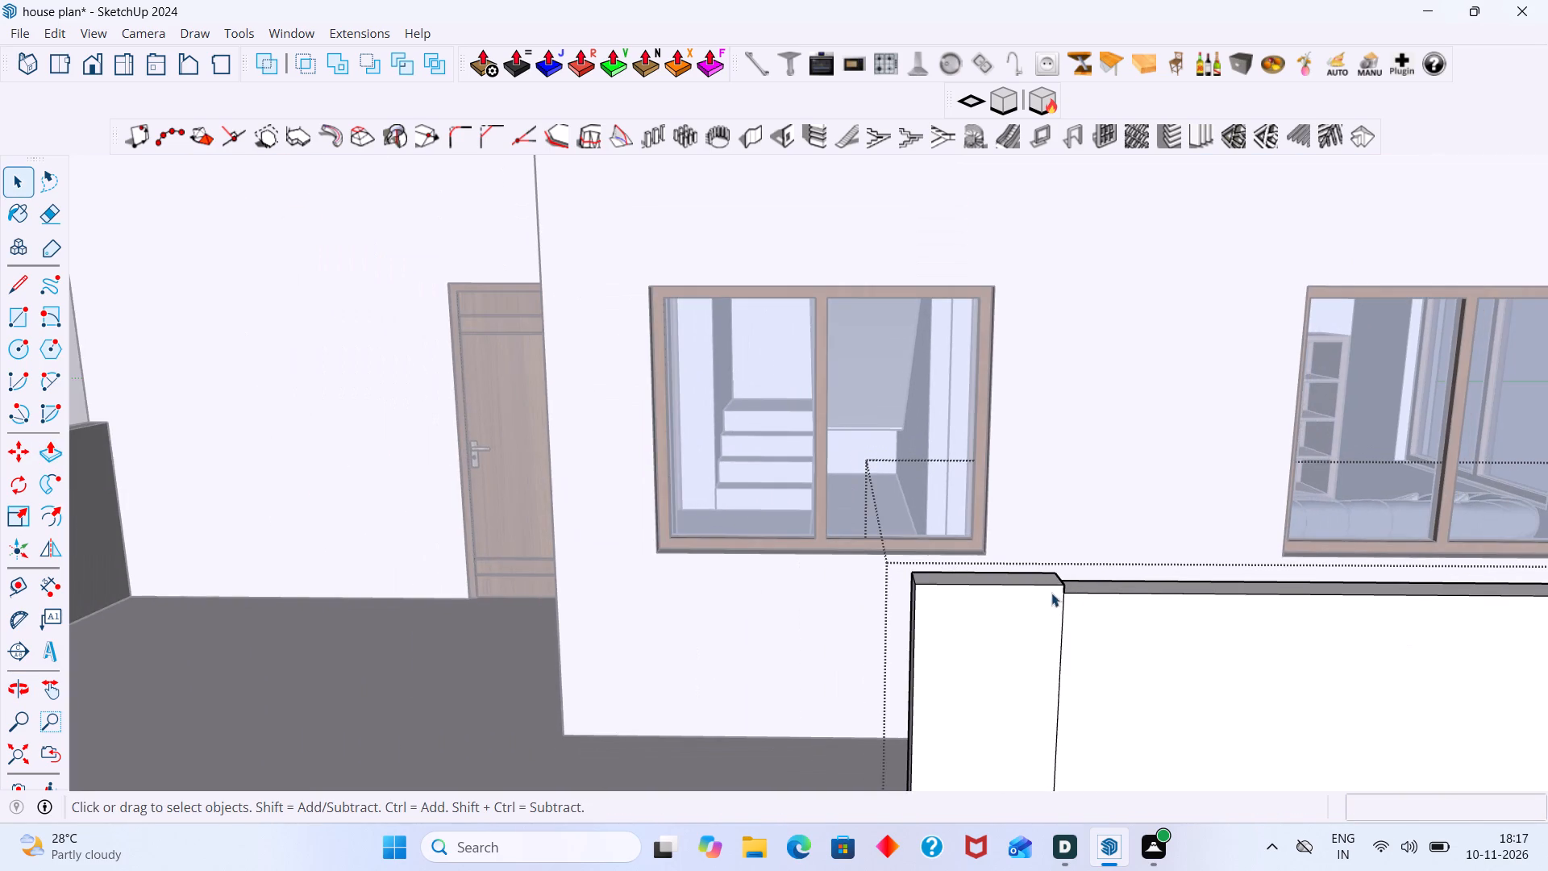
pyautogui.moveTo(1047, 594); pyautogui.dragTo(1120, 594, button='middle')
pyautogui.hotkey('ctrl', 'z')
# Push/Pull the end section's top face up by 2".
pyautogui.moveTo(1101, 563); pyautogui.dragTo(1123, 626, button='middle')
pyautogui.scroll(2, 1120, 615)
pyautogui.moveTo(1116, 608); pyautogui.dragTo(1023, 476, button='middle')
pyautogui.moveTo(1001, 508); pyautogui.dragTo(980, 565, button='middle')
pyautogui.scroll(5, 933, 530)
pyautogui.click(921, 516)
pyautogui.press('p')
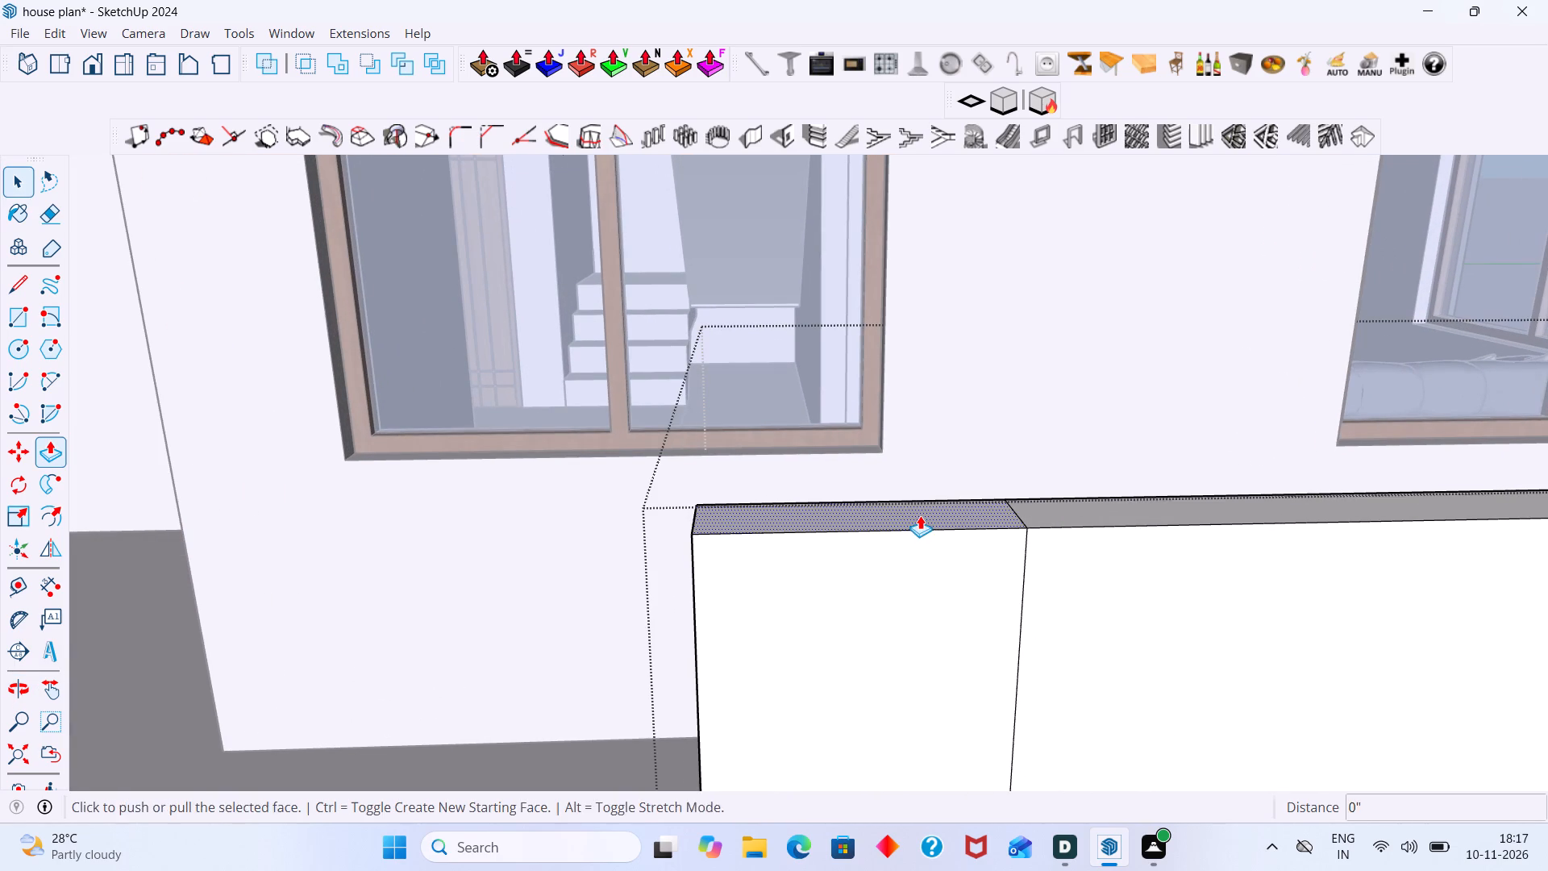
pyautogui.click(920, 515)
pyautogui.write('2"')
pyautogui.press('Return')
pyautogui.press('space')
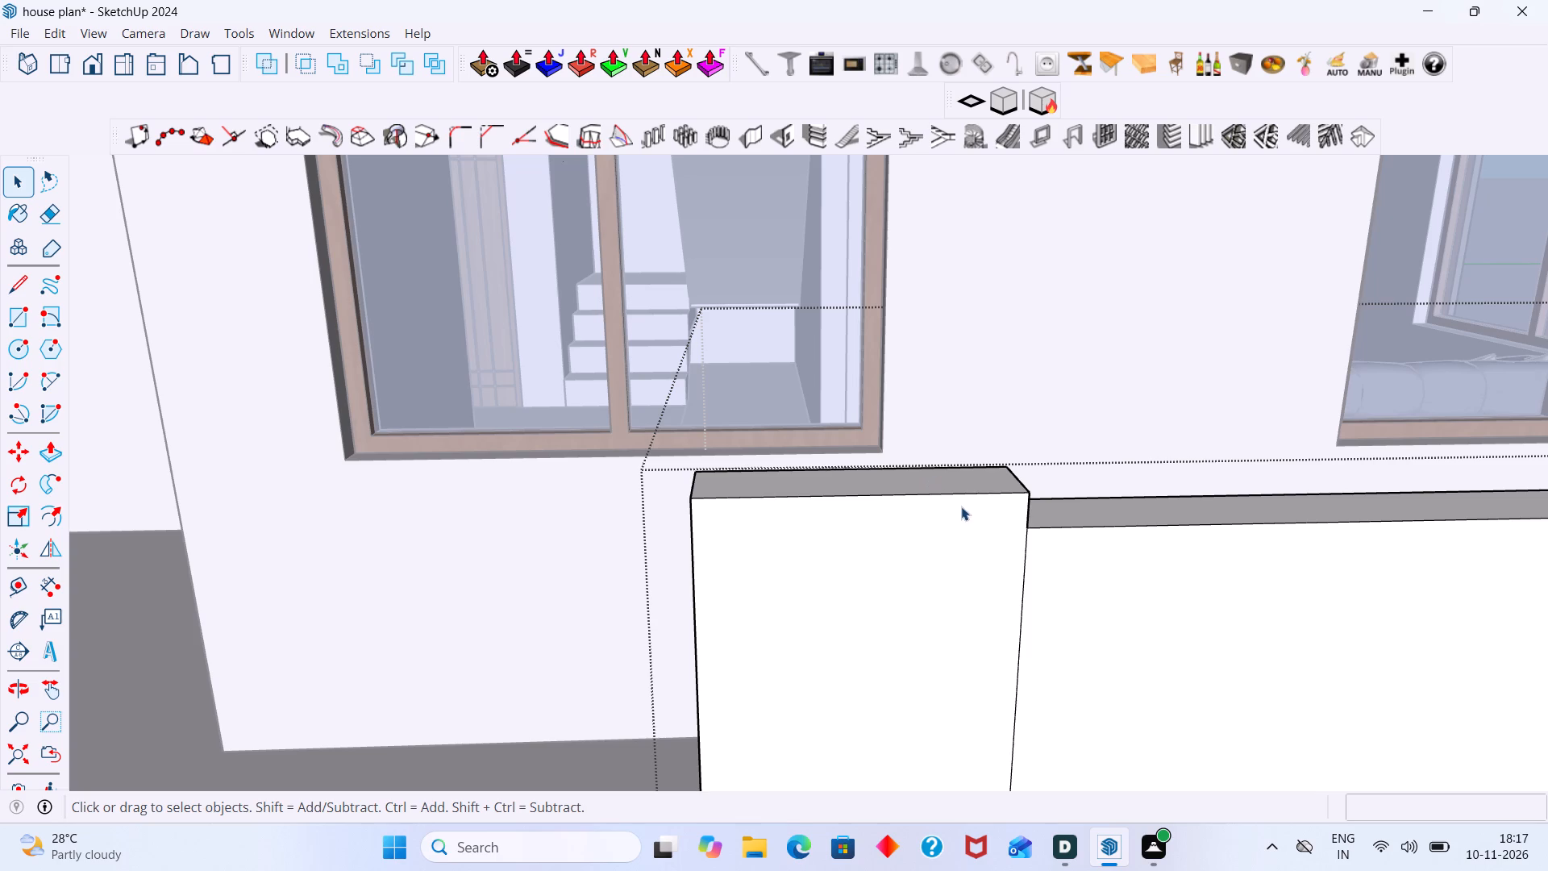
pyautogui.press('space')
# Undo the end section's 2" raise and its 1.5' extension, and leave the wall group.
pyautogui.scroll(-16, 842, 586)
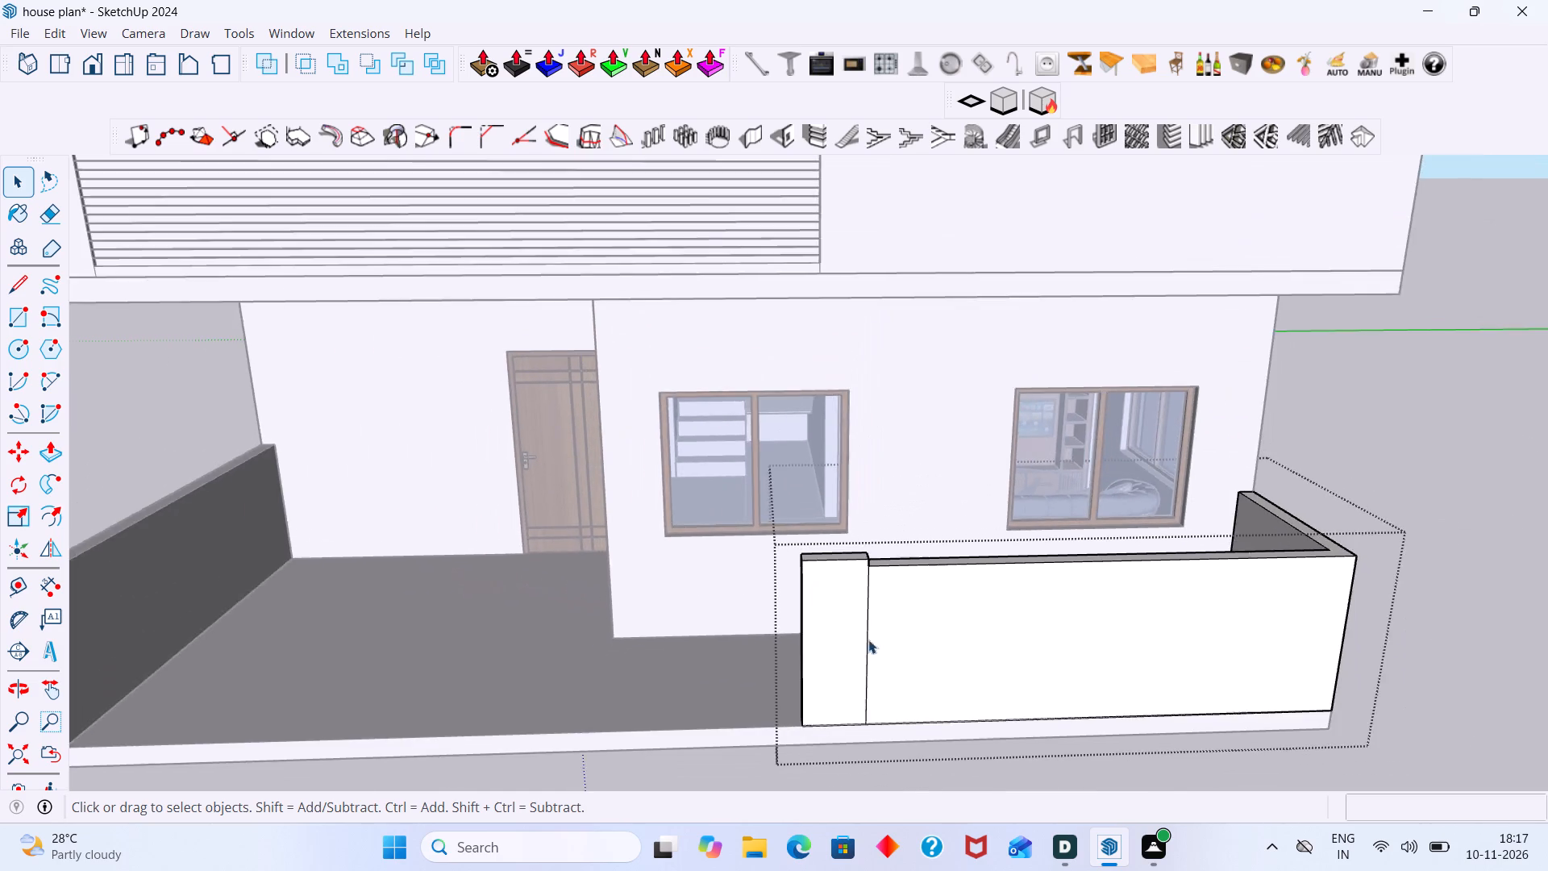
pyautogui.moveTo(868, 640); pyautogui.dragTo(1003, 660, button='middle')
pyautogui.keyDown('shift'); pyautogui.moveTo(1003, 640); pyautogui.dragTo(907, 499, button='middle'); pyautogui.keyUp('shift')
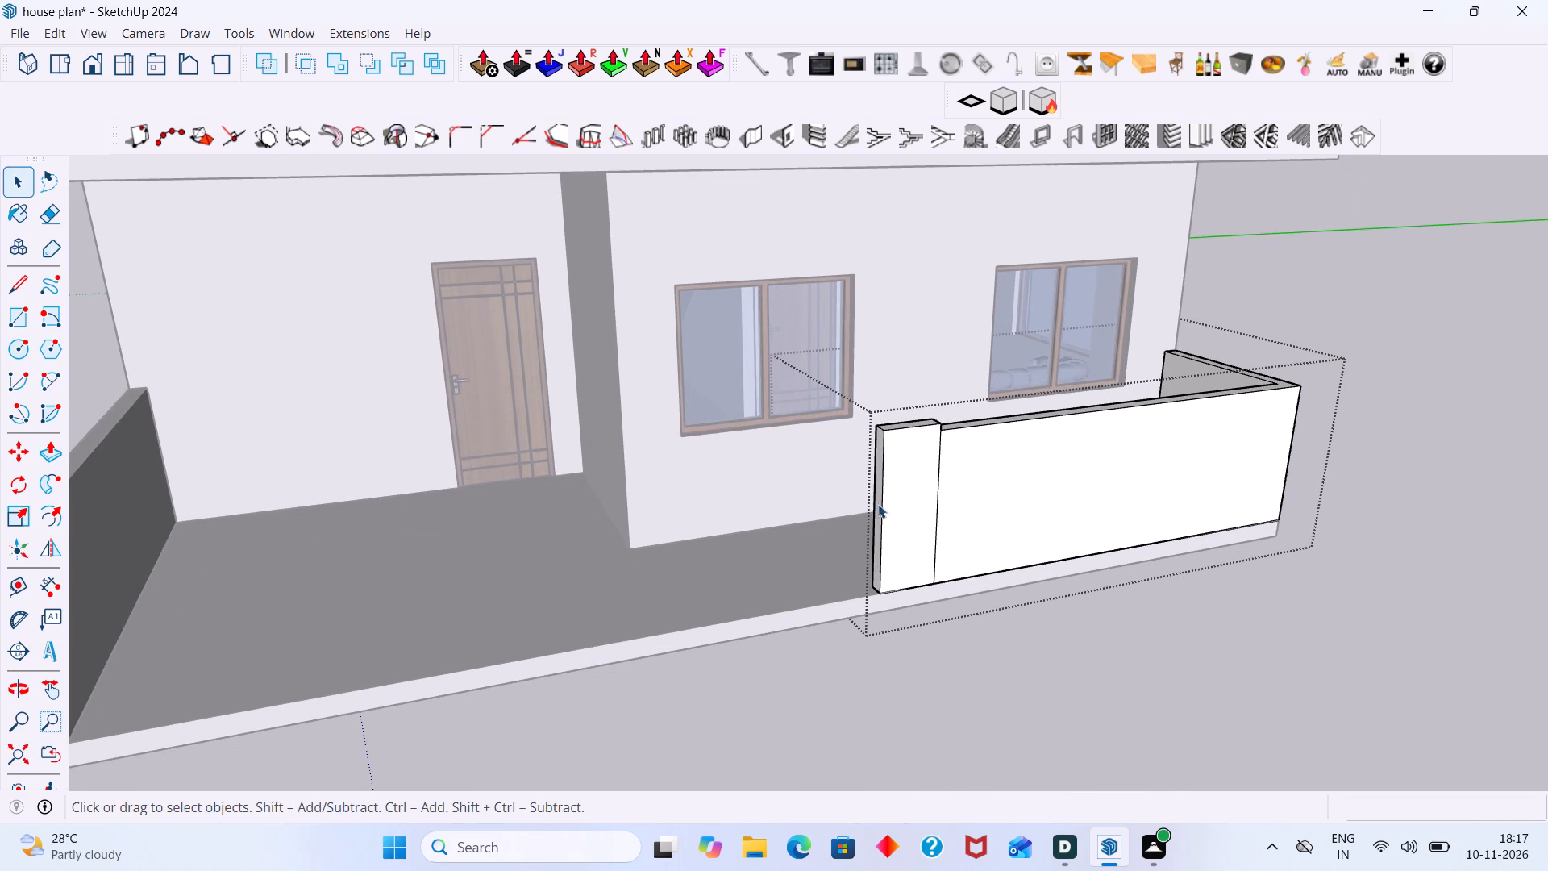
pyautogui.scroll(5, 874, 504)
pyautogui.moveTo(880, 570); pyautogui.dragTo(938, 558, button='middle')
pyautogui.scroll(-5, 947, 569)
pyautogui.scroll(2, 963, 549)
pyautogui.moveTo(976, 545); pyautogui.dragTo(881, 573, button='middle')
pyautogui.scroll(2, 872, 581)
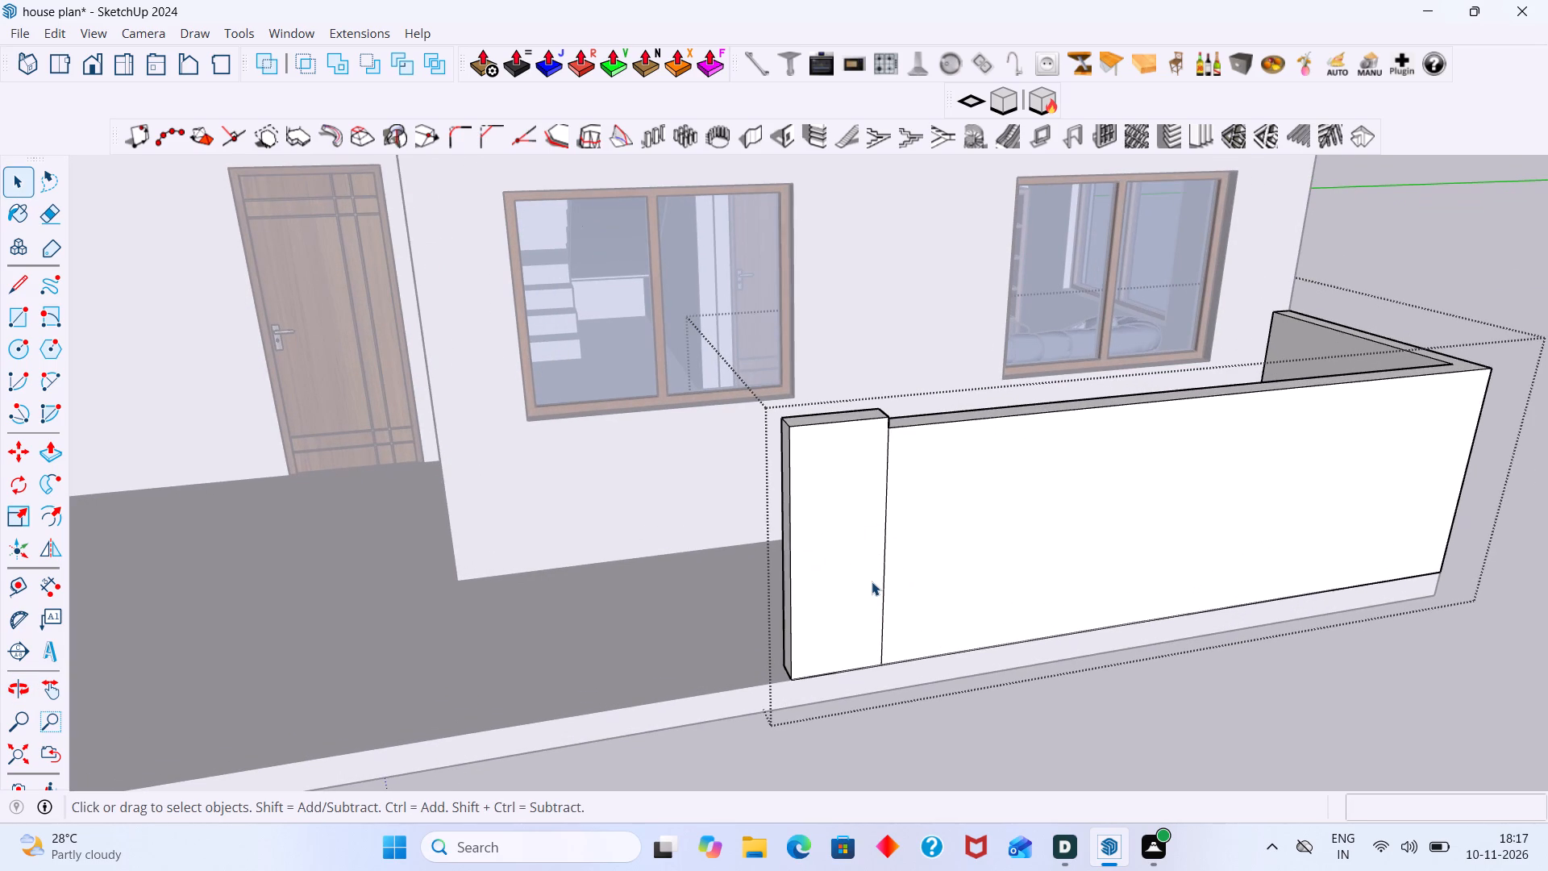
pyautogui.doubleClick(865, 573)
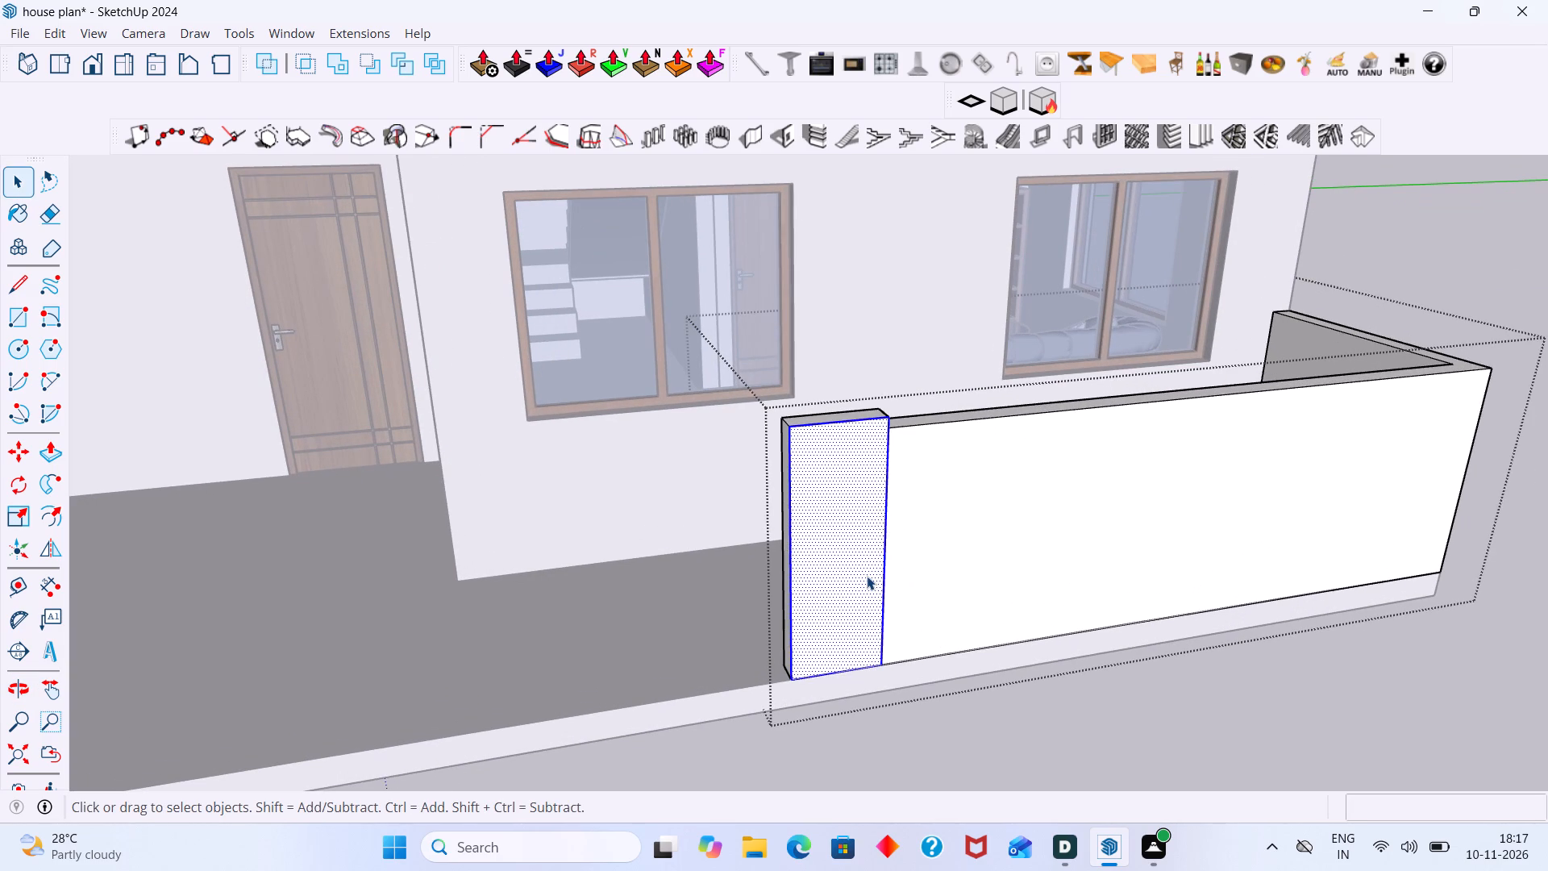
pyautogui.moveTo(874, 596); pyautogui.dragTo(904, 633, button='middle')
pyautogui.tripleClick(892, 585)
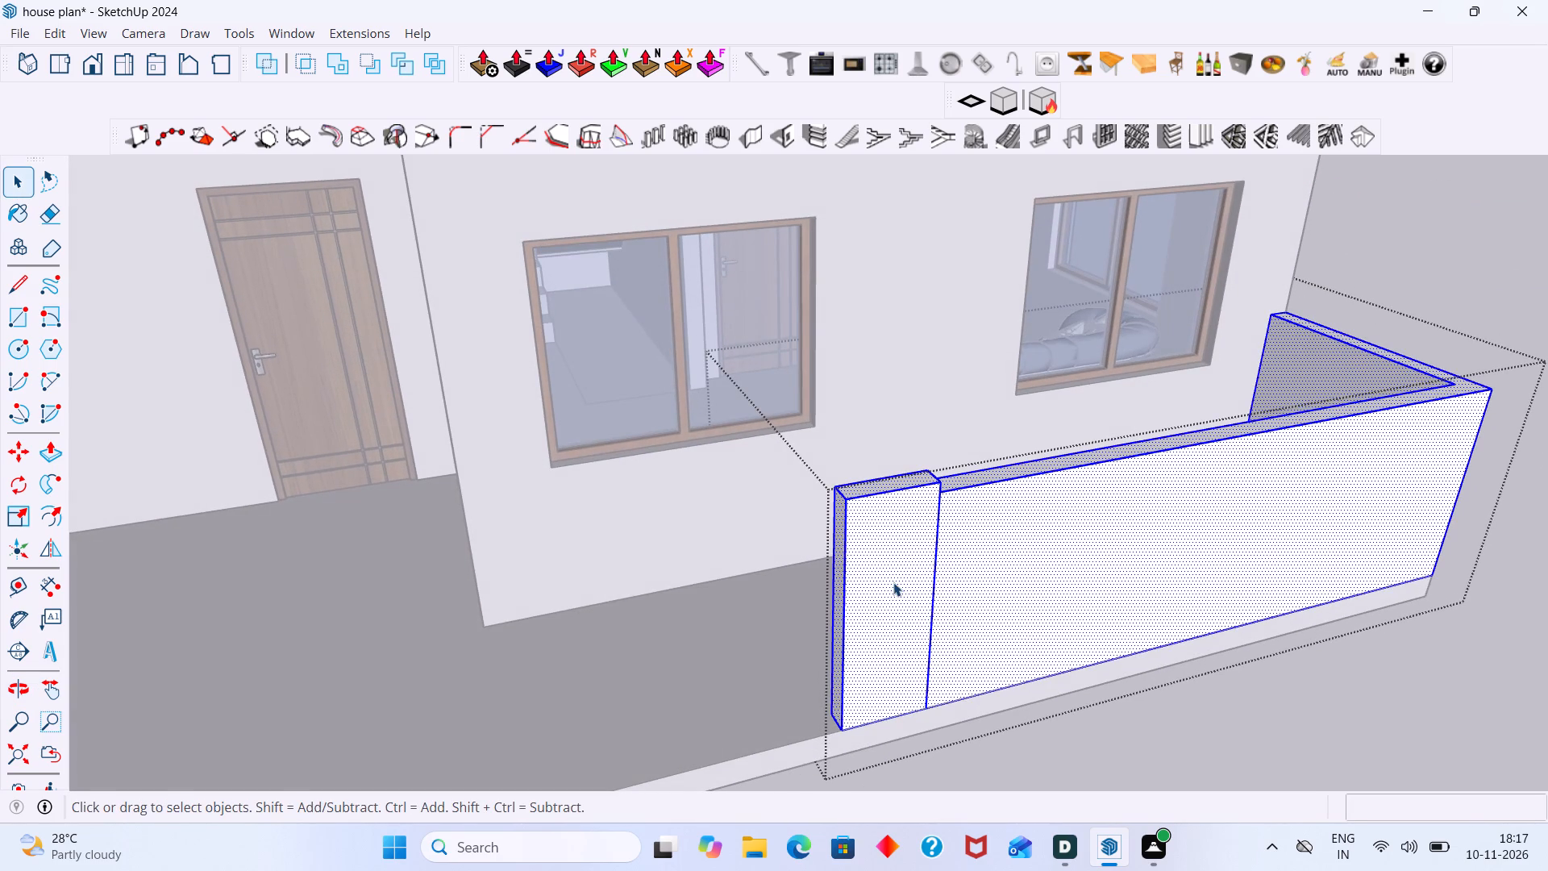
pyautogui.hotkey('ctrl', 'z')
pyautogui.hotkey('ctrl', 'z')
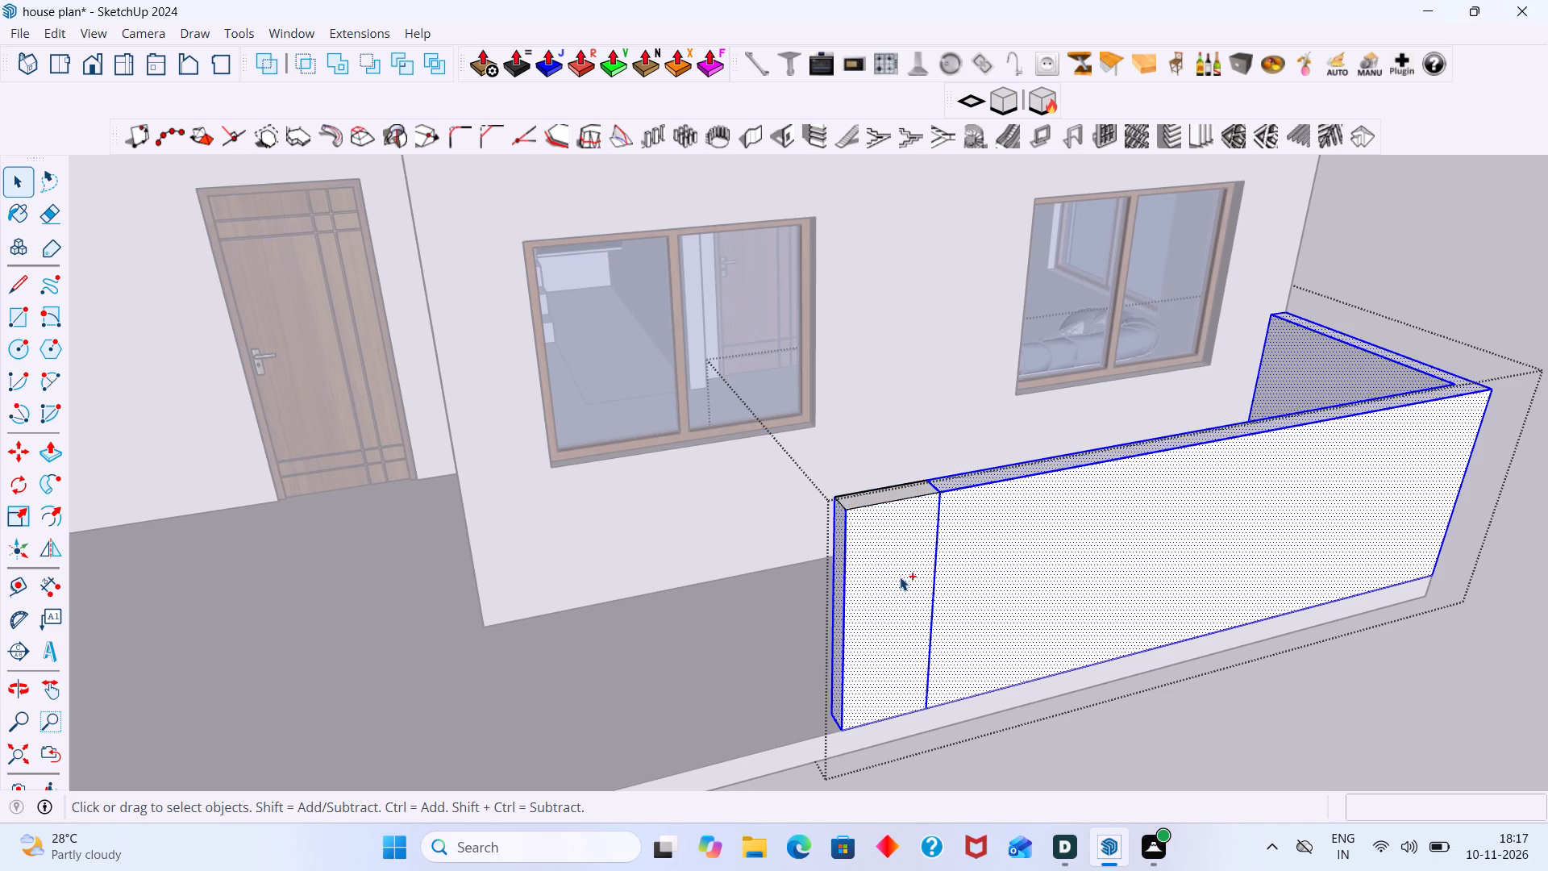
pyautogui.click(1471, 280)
# Reopen the wall group and make the front wall's free end face a separate group.
pyautogui.scroll(2, 1001, 516)
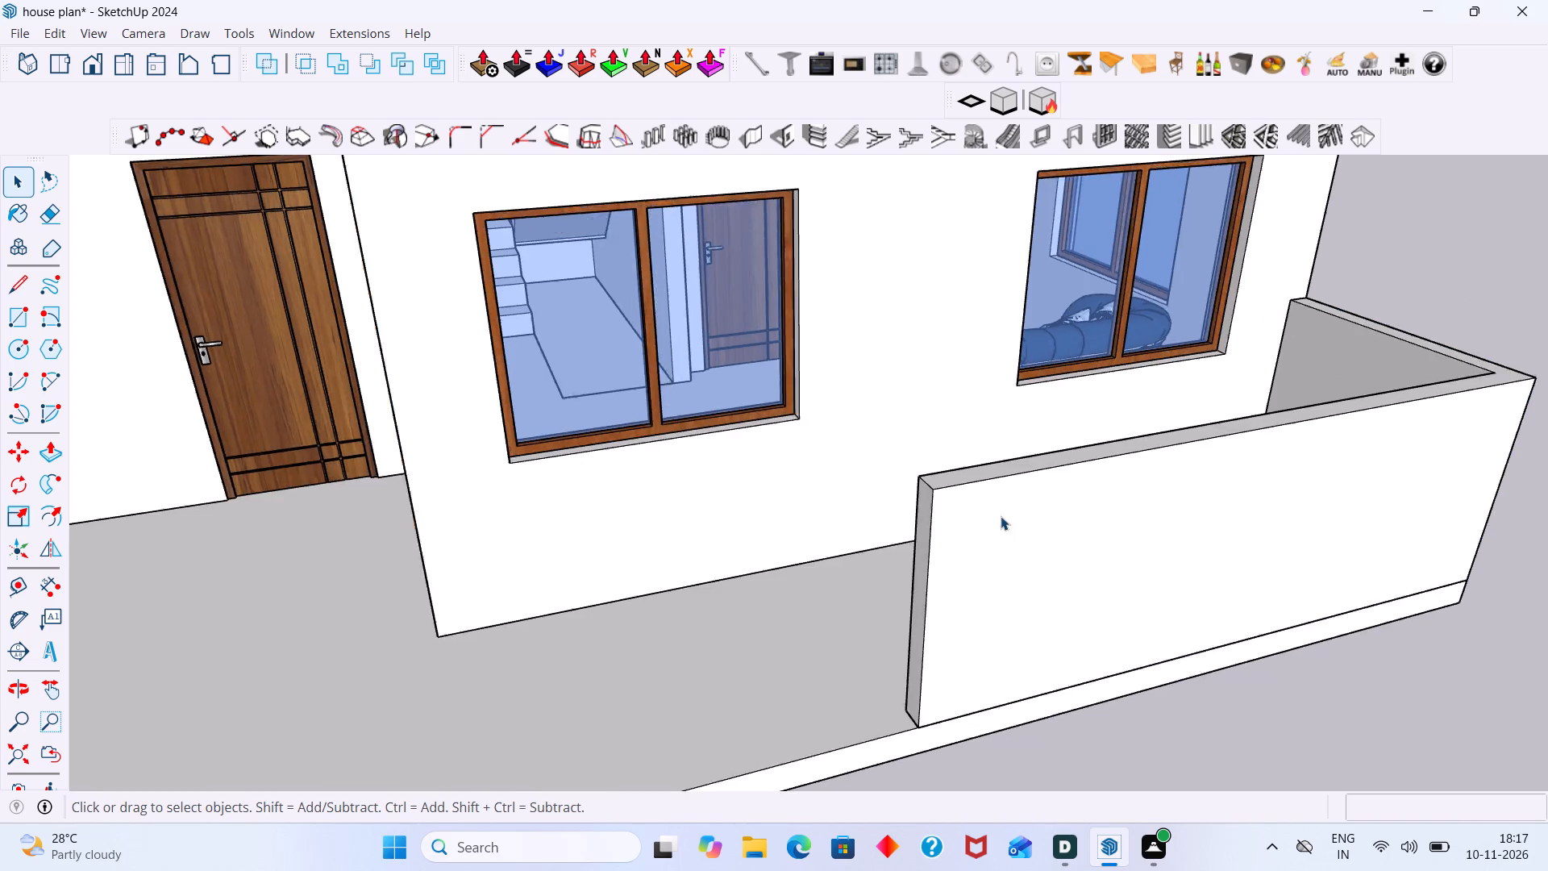
pyautogui.scroll(1, 1001, 516)
pyautogui.moveTo(999, 525); pyautogui.dragTo(1113, 523, button='middle')
pyautogui.scroll(4, 1106, 523)
pyautogui.tripleClick(1041, 525)
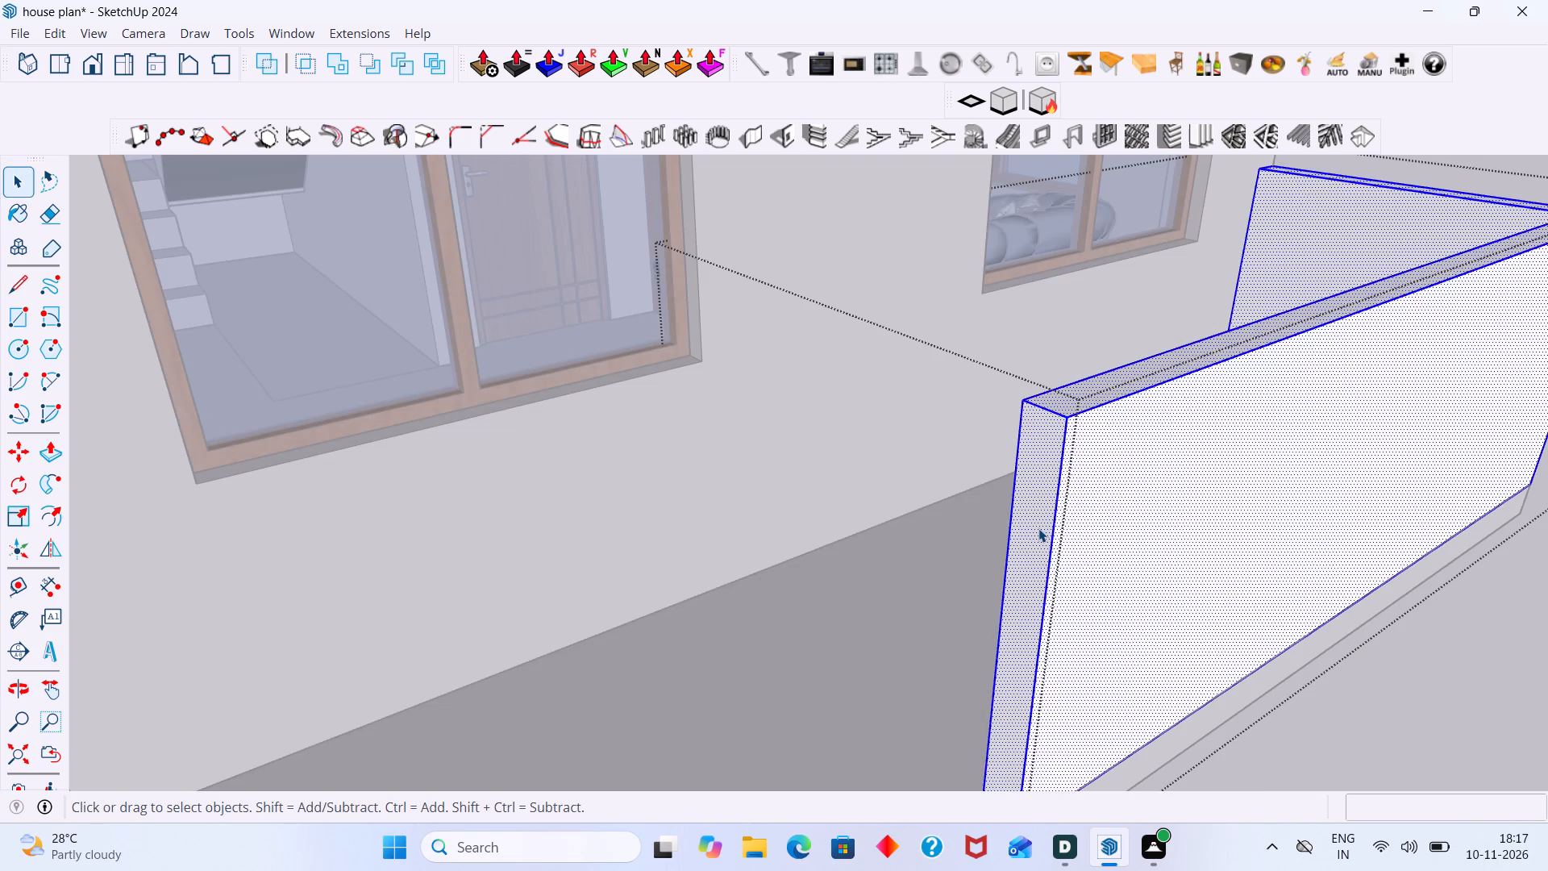
pyautogui.doubleClick(1038, 528)
pyautogui.doubleClick(1035, 533)
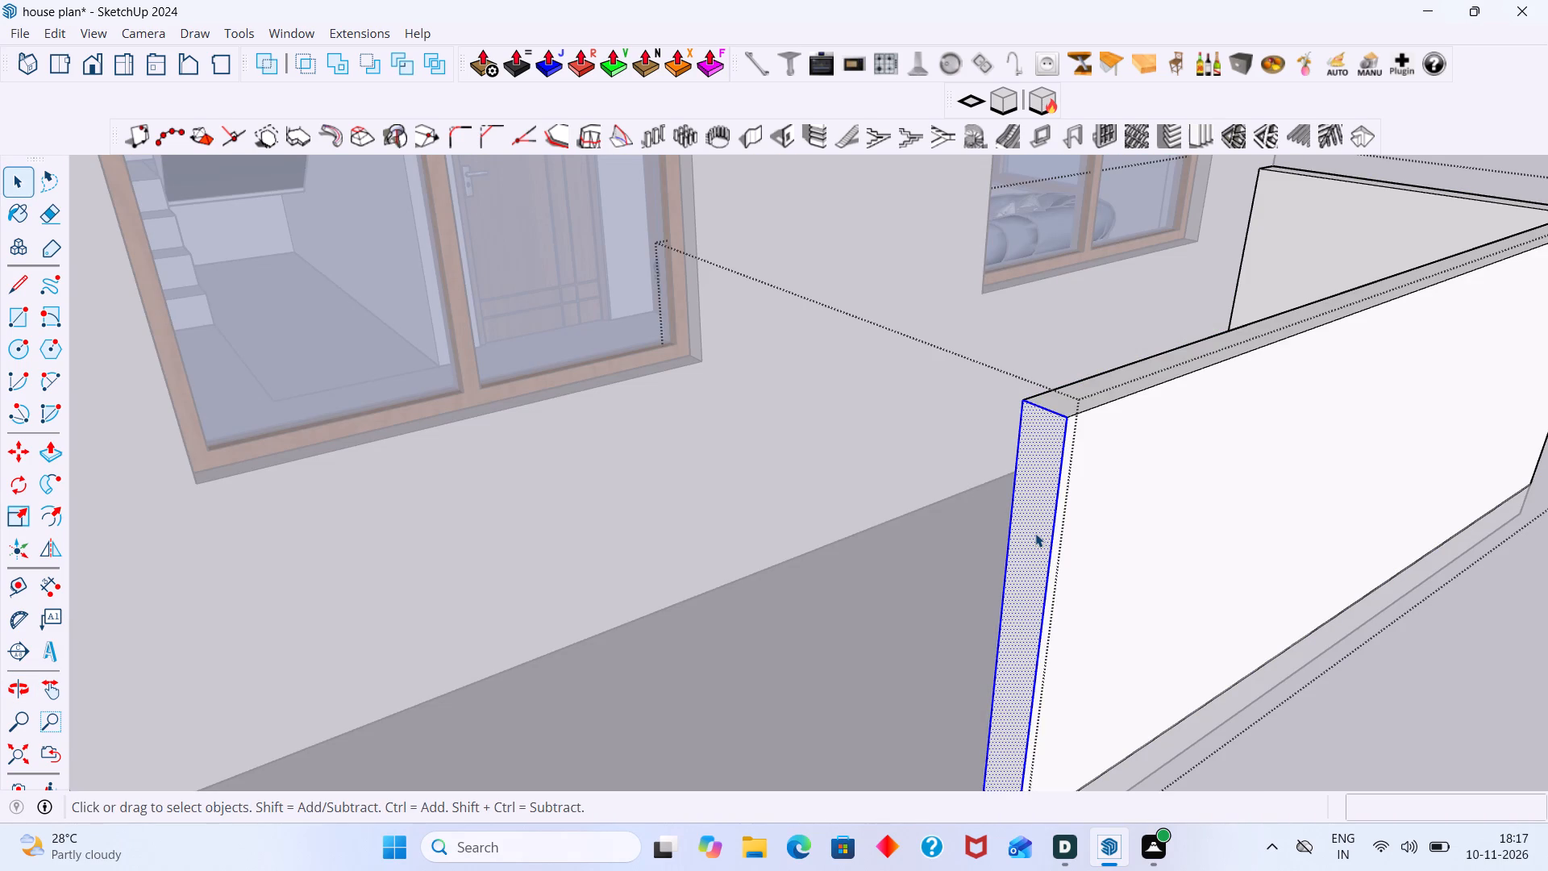
pyautogui.rightClick(1035, 533)
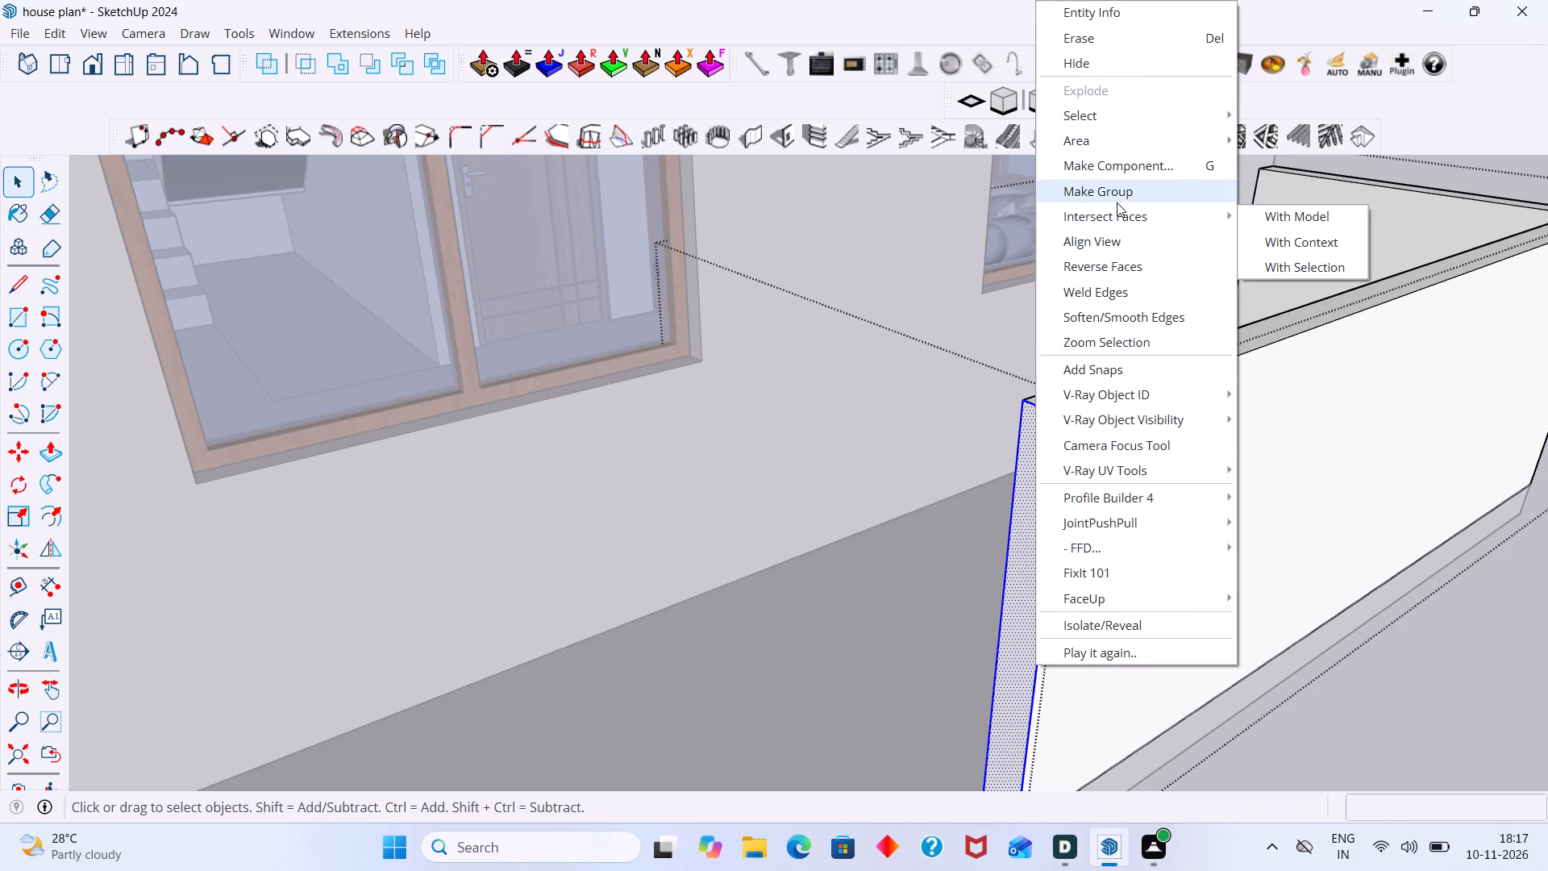
pyautogui.click(1117, 202)
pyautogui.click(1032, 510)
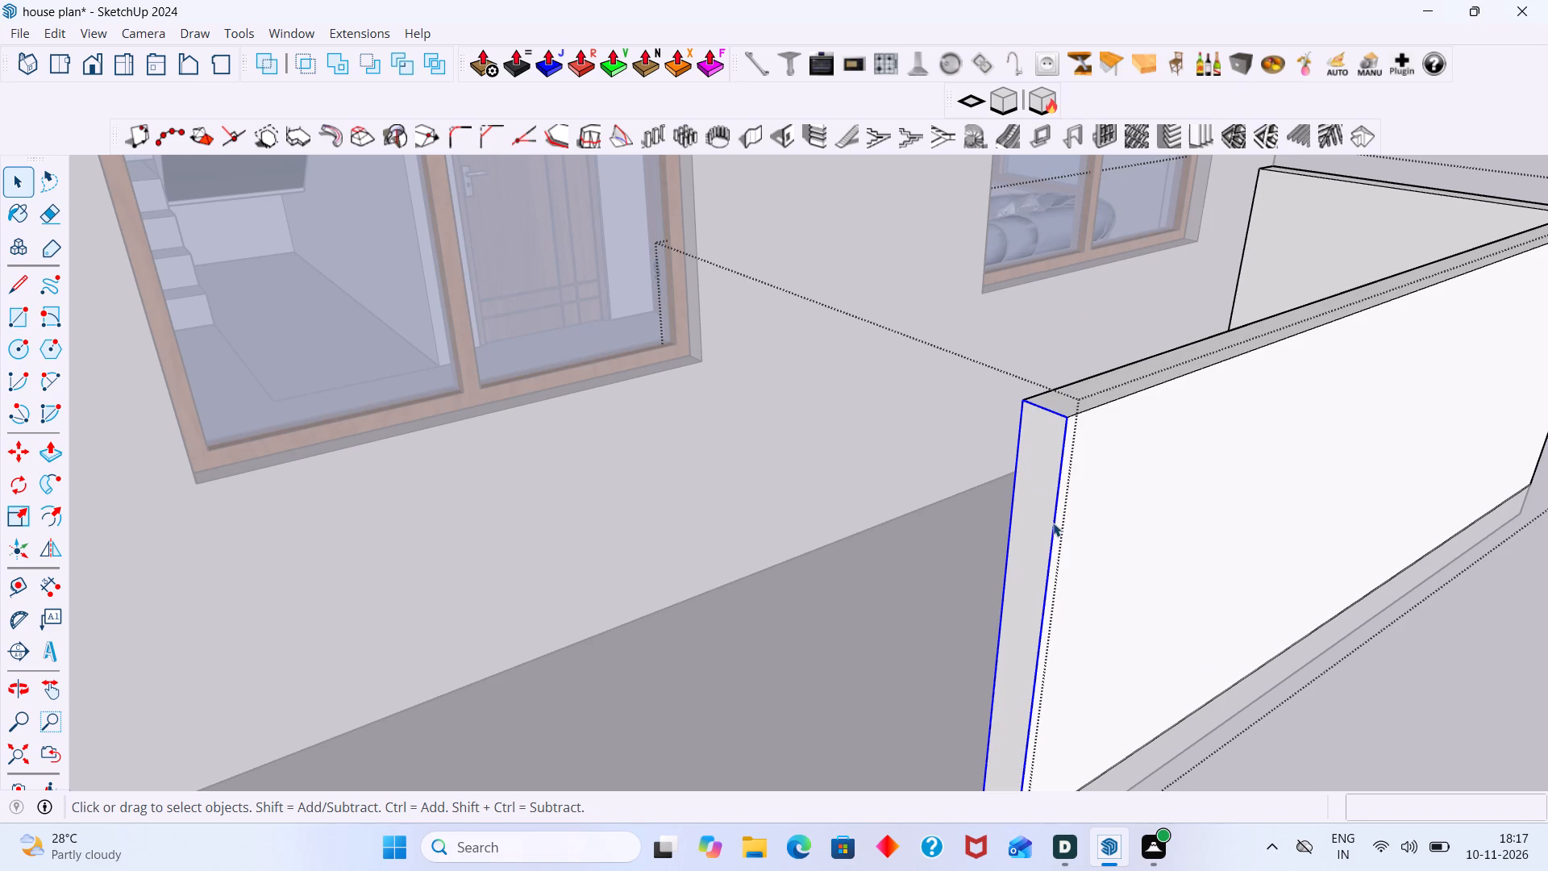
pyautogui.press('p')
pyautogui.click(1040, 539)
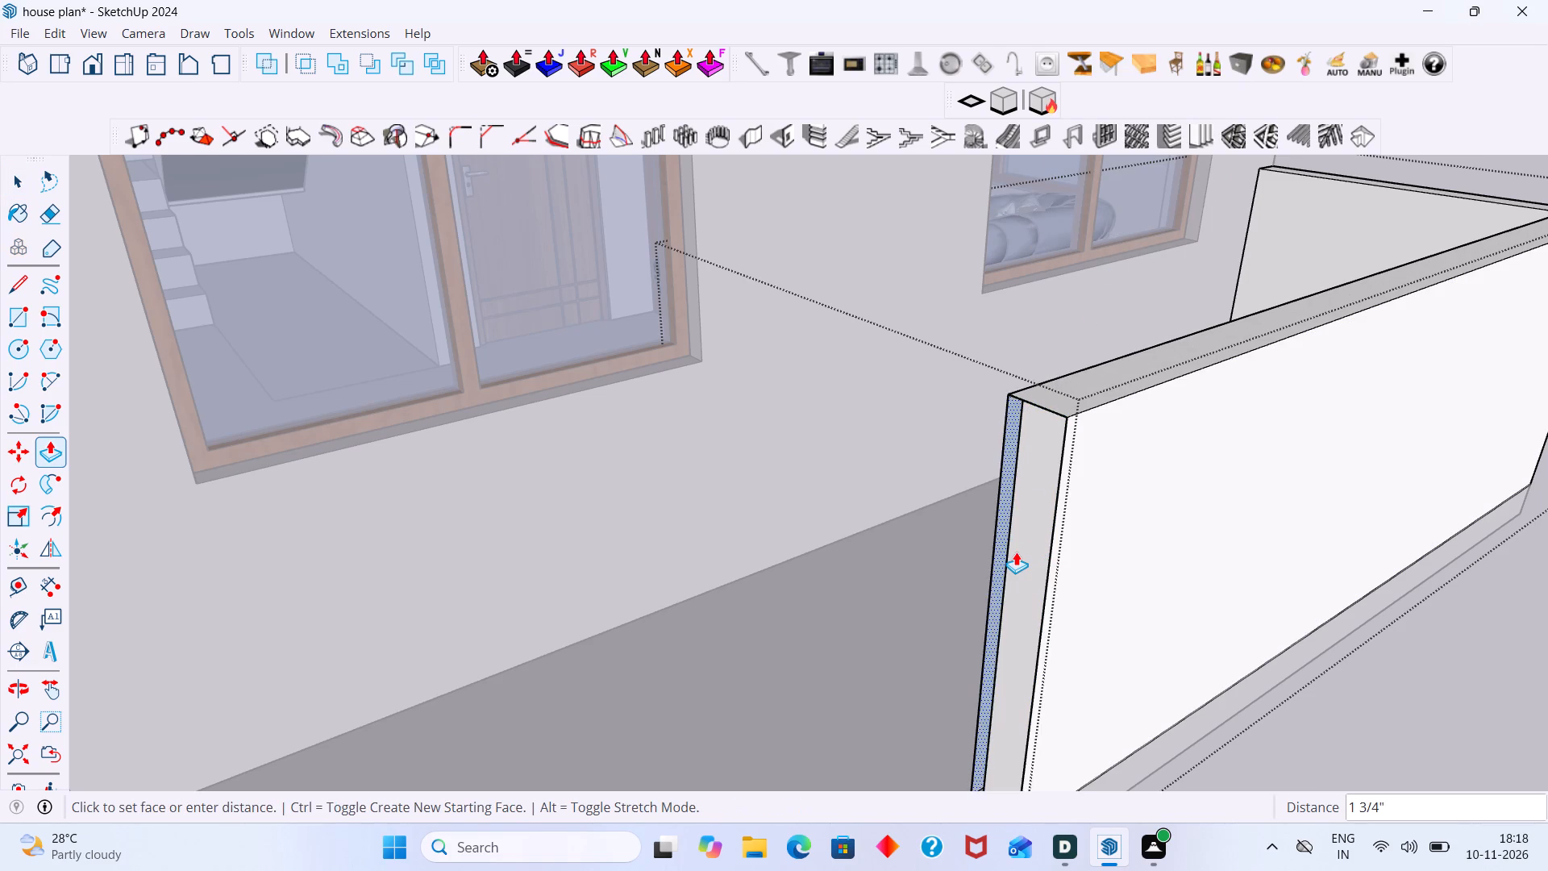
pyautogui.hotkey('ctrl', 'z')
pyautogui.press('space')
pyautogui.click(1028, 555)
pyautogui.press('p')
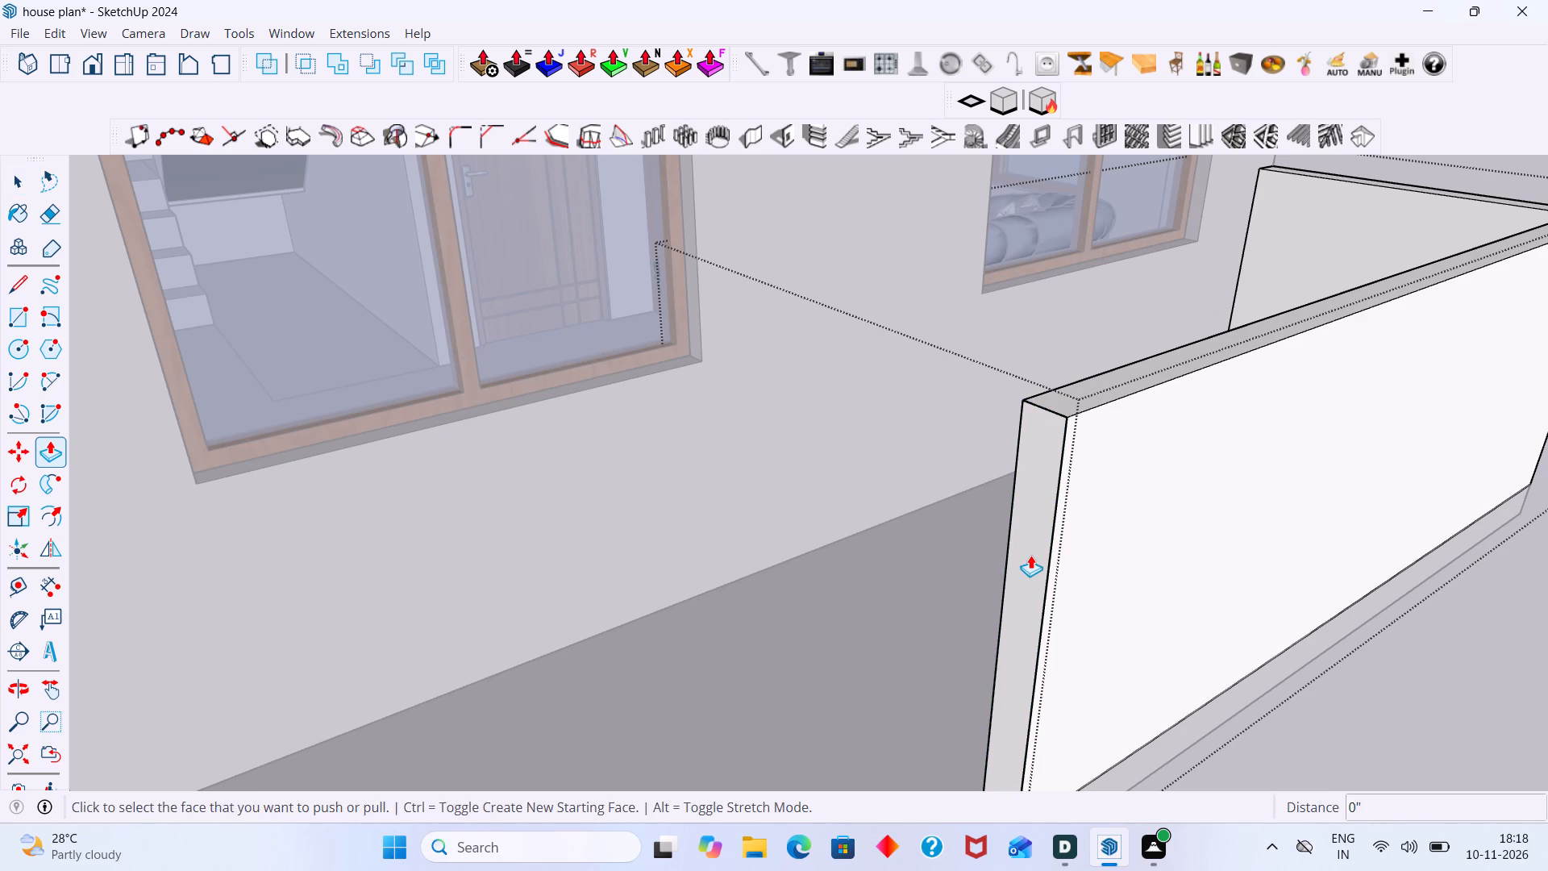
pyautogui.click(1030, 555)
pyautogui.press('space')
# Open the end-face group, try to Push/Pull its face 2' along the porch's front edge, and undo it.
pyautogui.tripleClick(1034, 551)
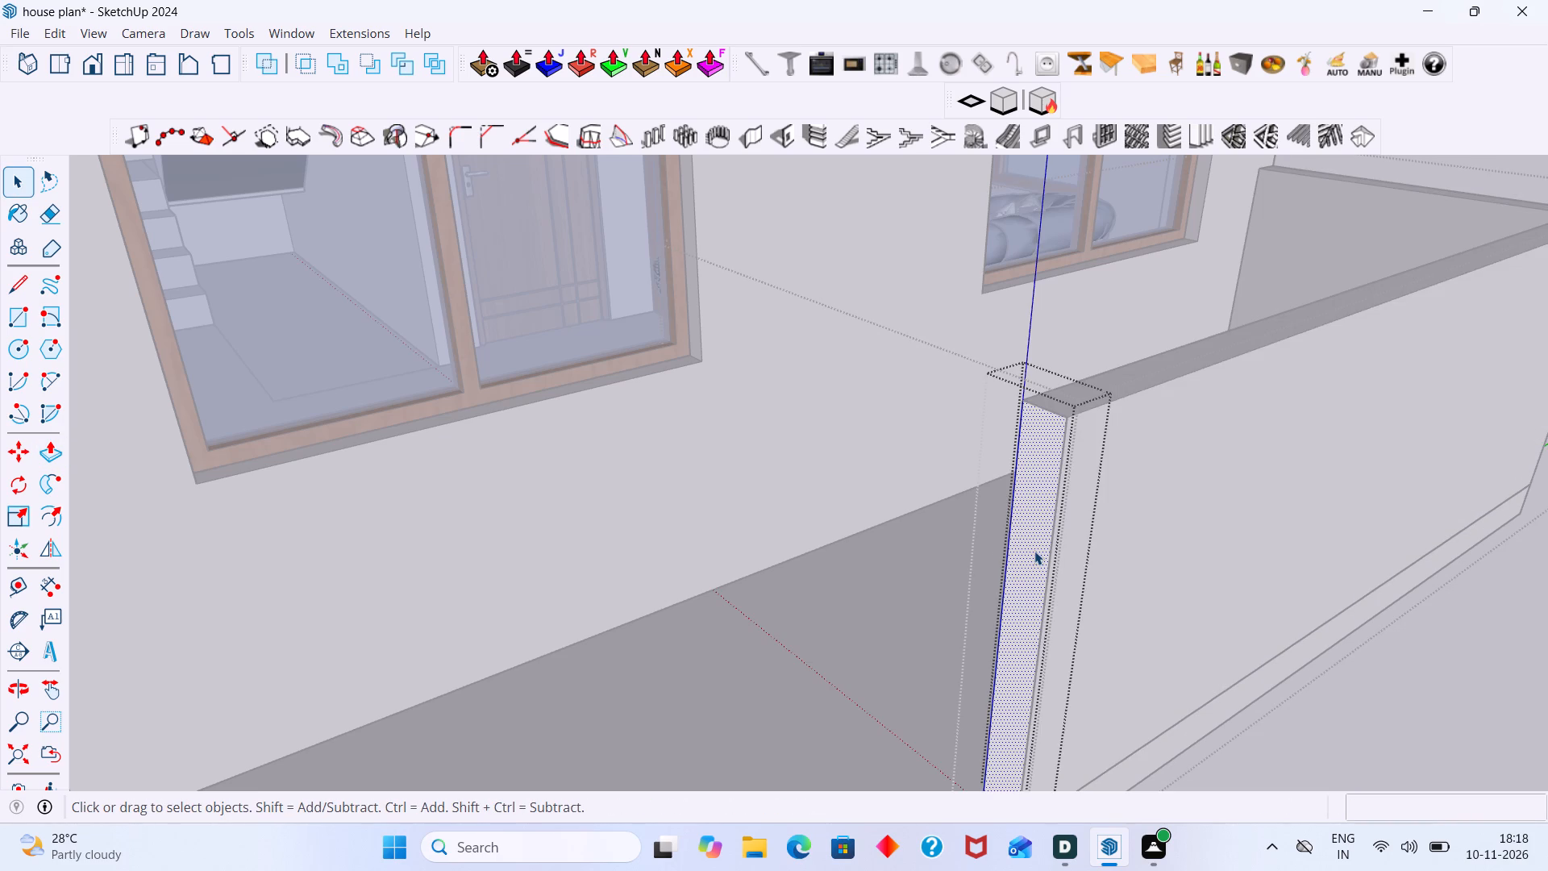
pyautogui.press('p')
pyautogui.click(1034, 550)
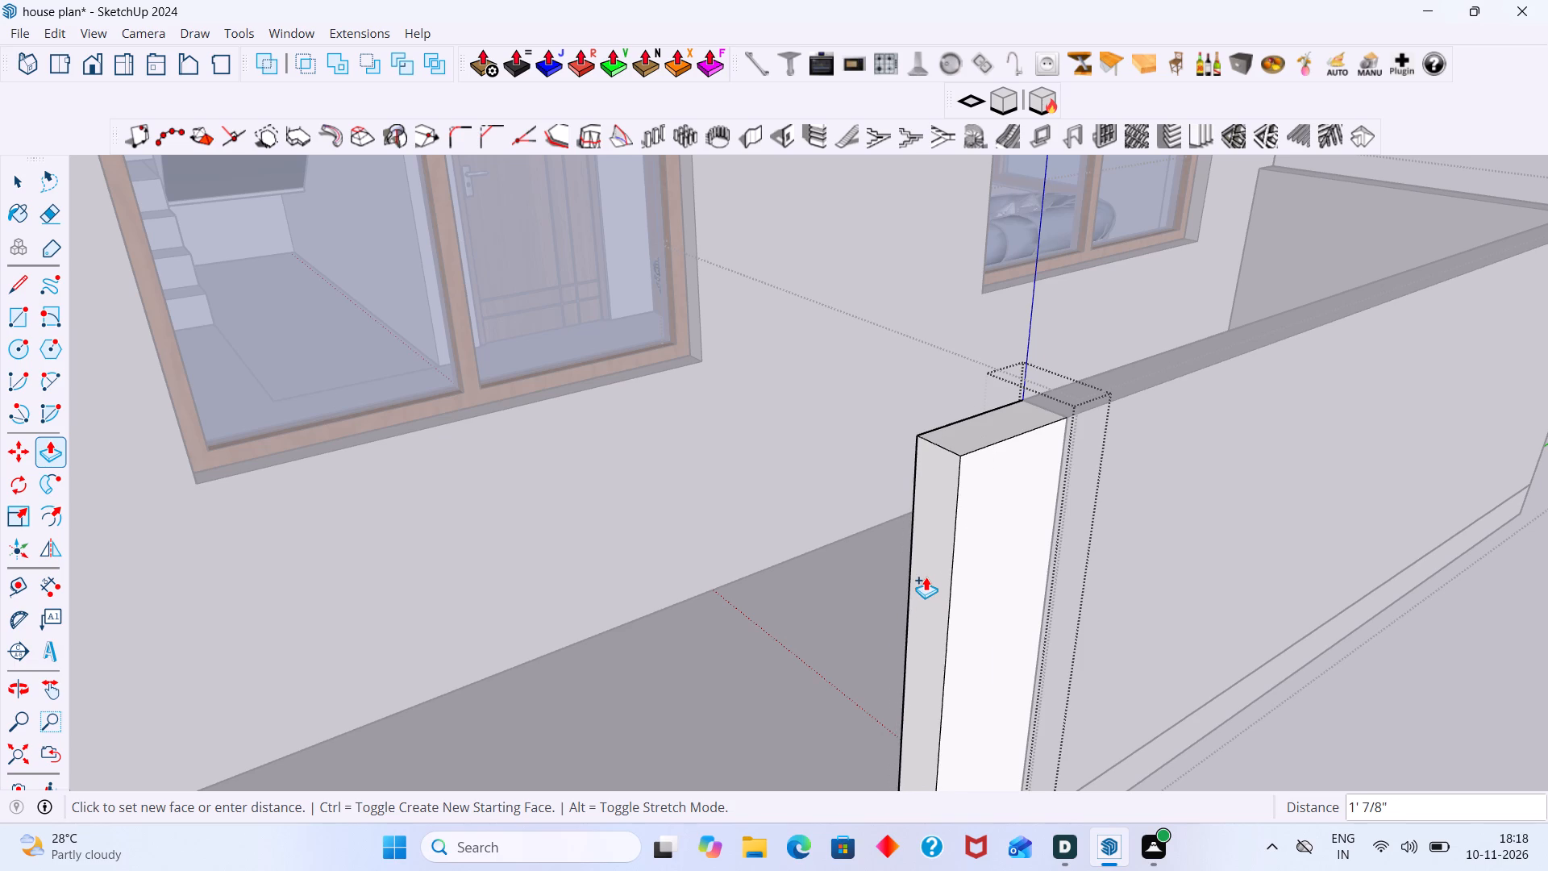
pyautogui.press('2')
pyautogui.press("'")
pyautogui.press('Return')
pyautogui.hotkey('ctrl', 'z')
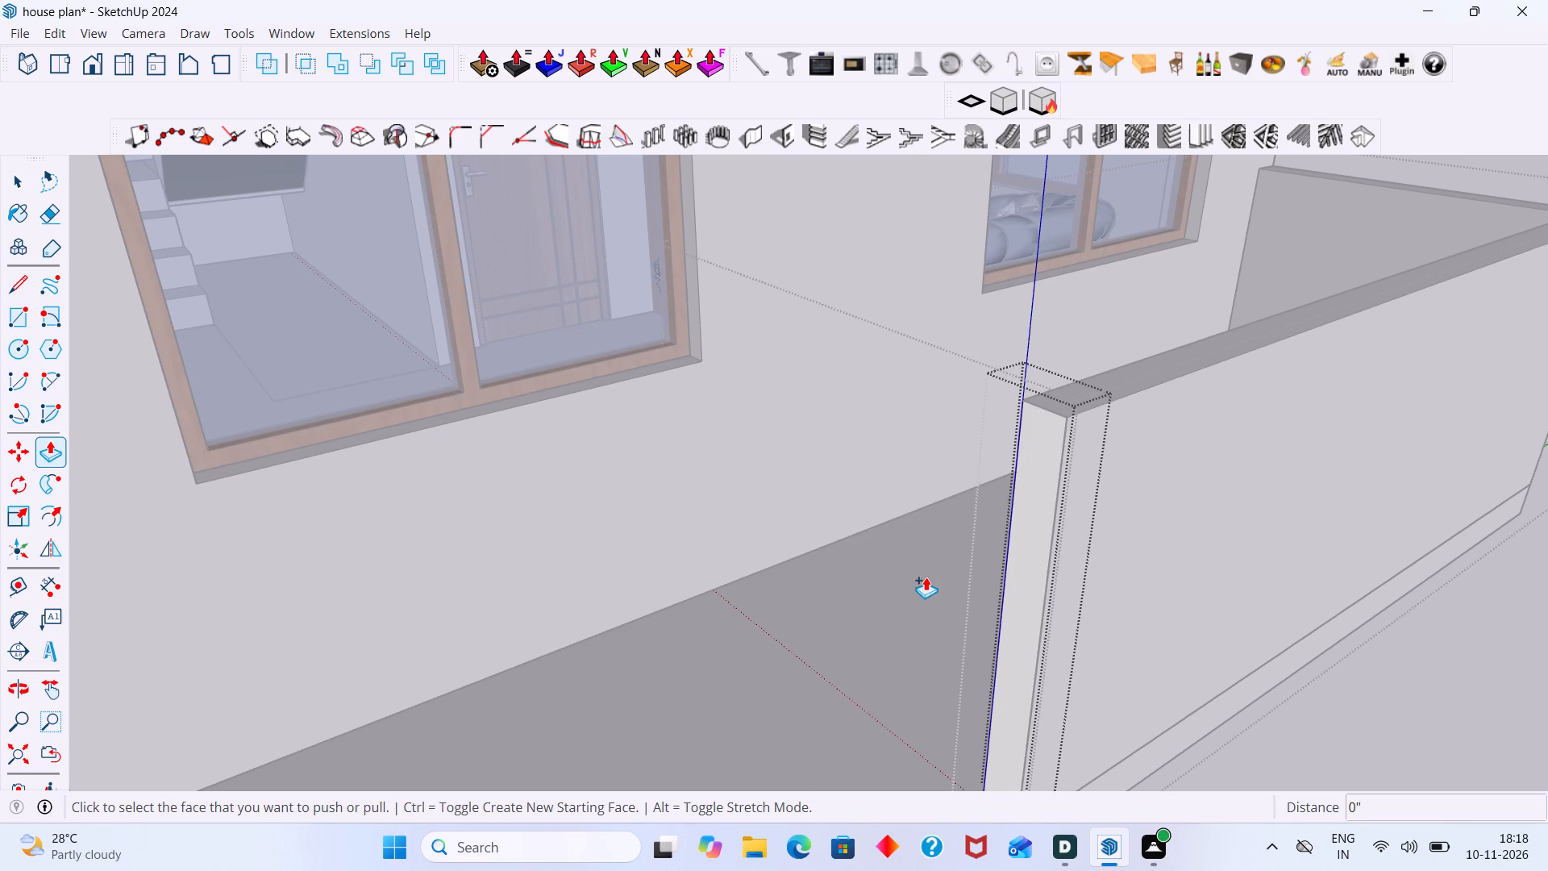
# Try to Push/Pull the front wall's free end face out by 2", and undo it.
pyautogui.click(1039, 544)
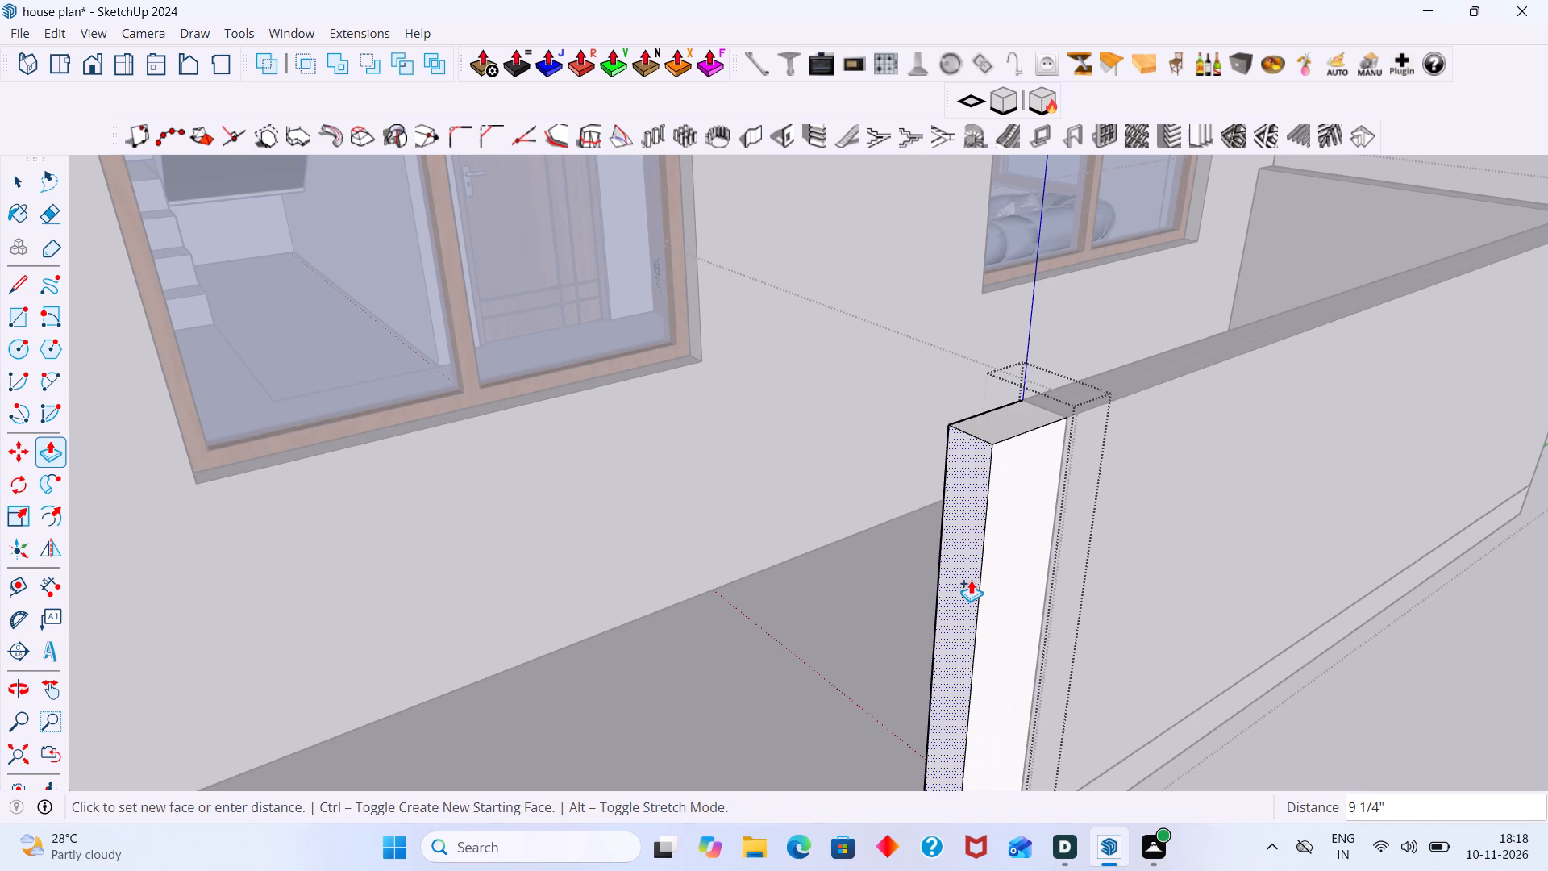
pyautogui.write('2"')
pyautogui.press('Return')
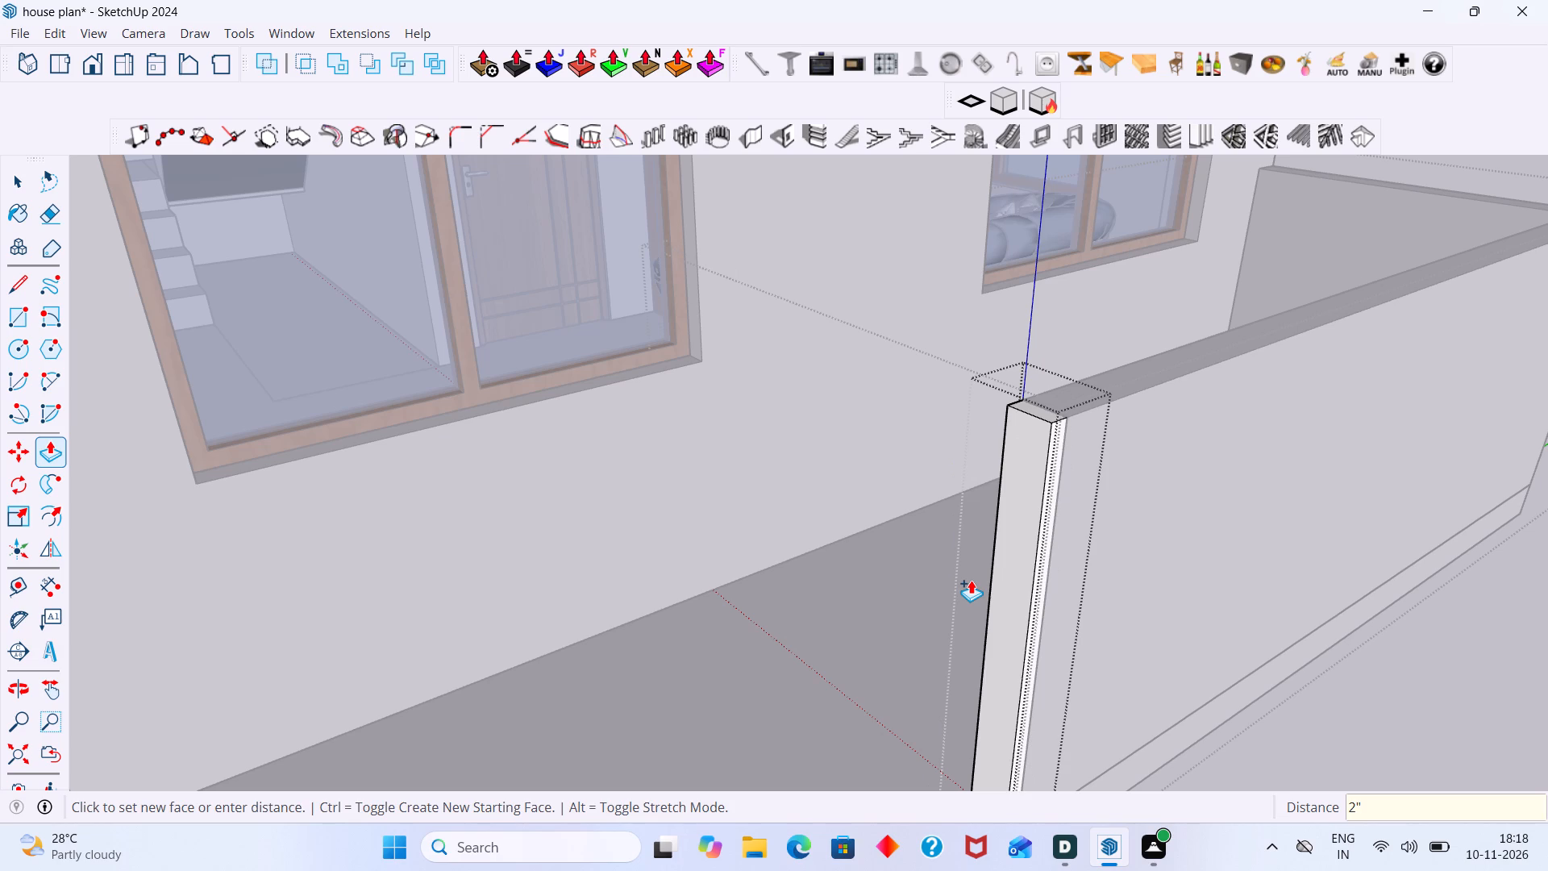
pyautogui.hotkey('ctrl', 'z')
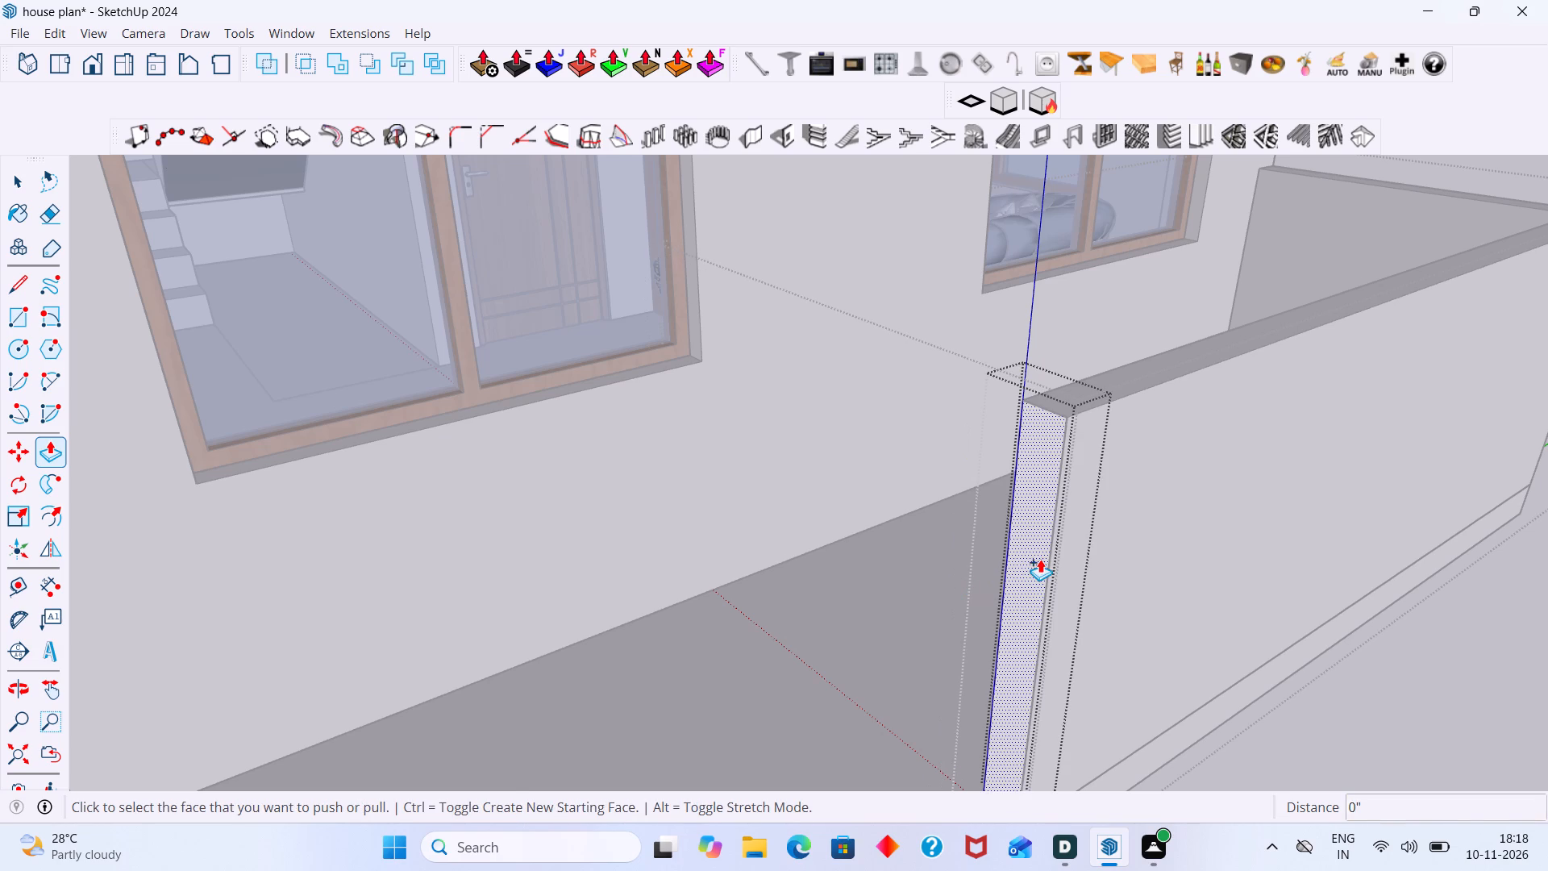
# Push/Pull the end face 1.5' along the porch's front edge to form the pillar.
pyautogui.click(1040, 559)
pyautogui.scroll(-3, 986, 584)
pyautogui.write('1.5')
pyautogui.press("'")
pyautogui.press('Return')
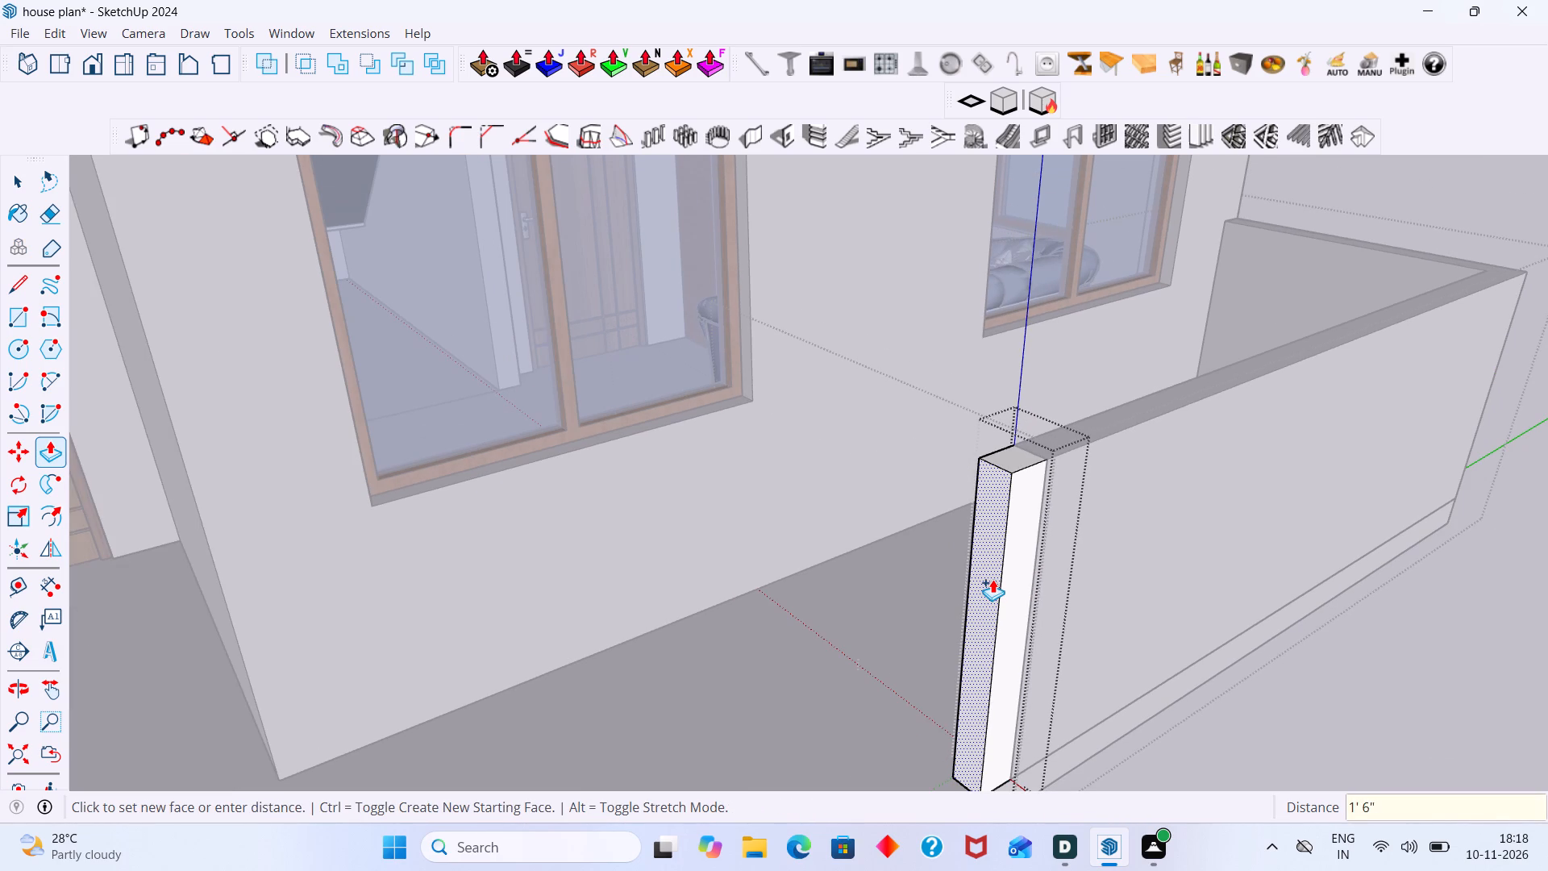
pyautogui.press('space')
# Raise the pillar's top face about 1 9/16" above the wall with Push/Pull, and leave the pillar group.
pyautogui.scroll(-7, 1069, 548)
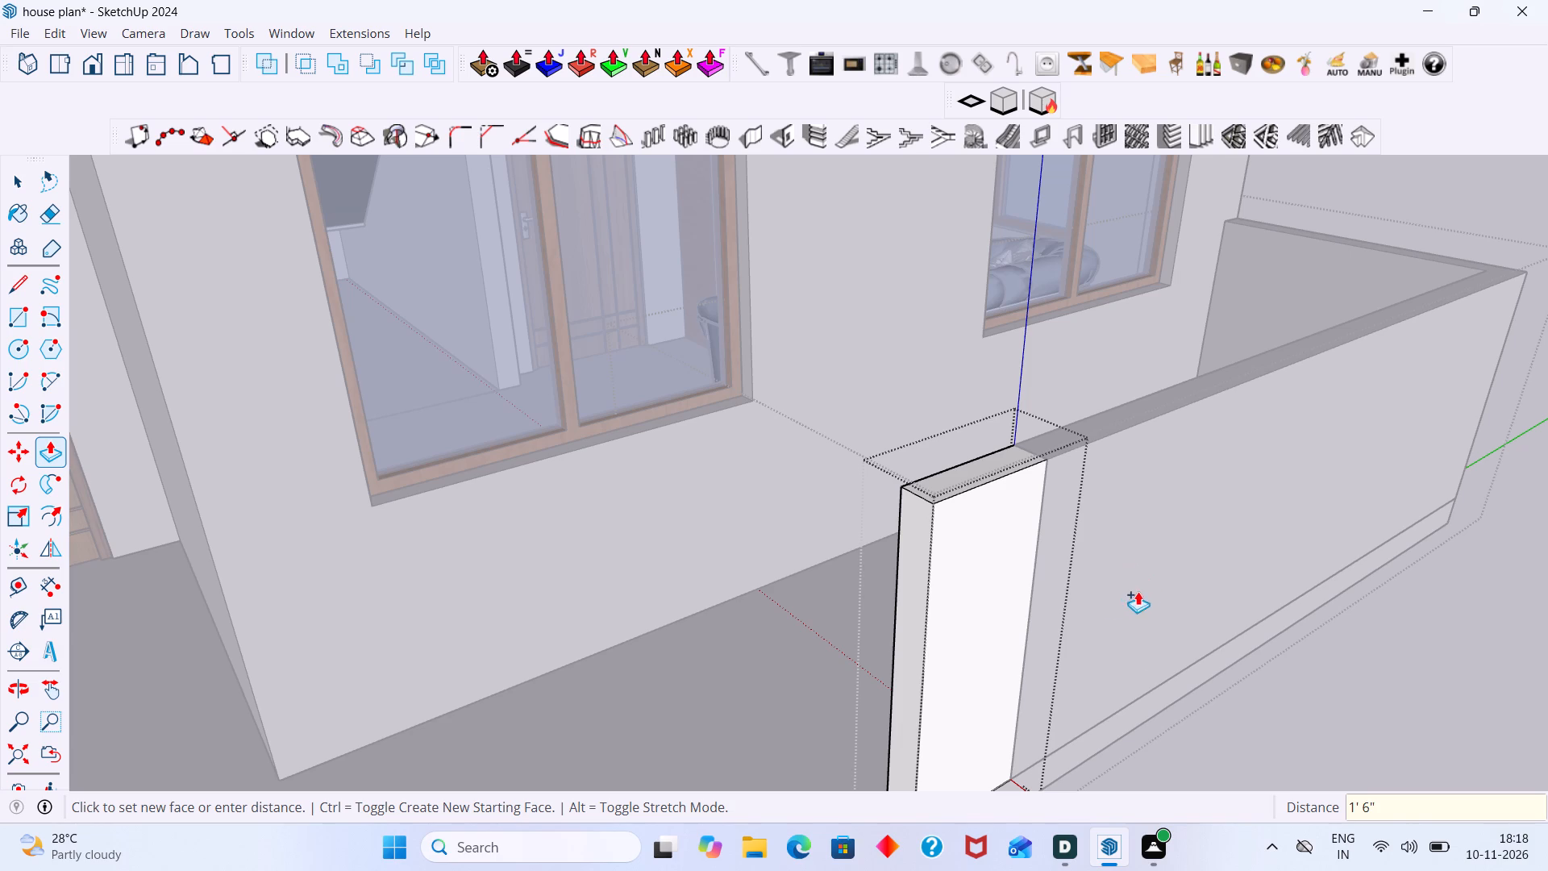
pyautogui.scroll(8, 999, 466)
pyautogui.click(995, 572)
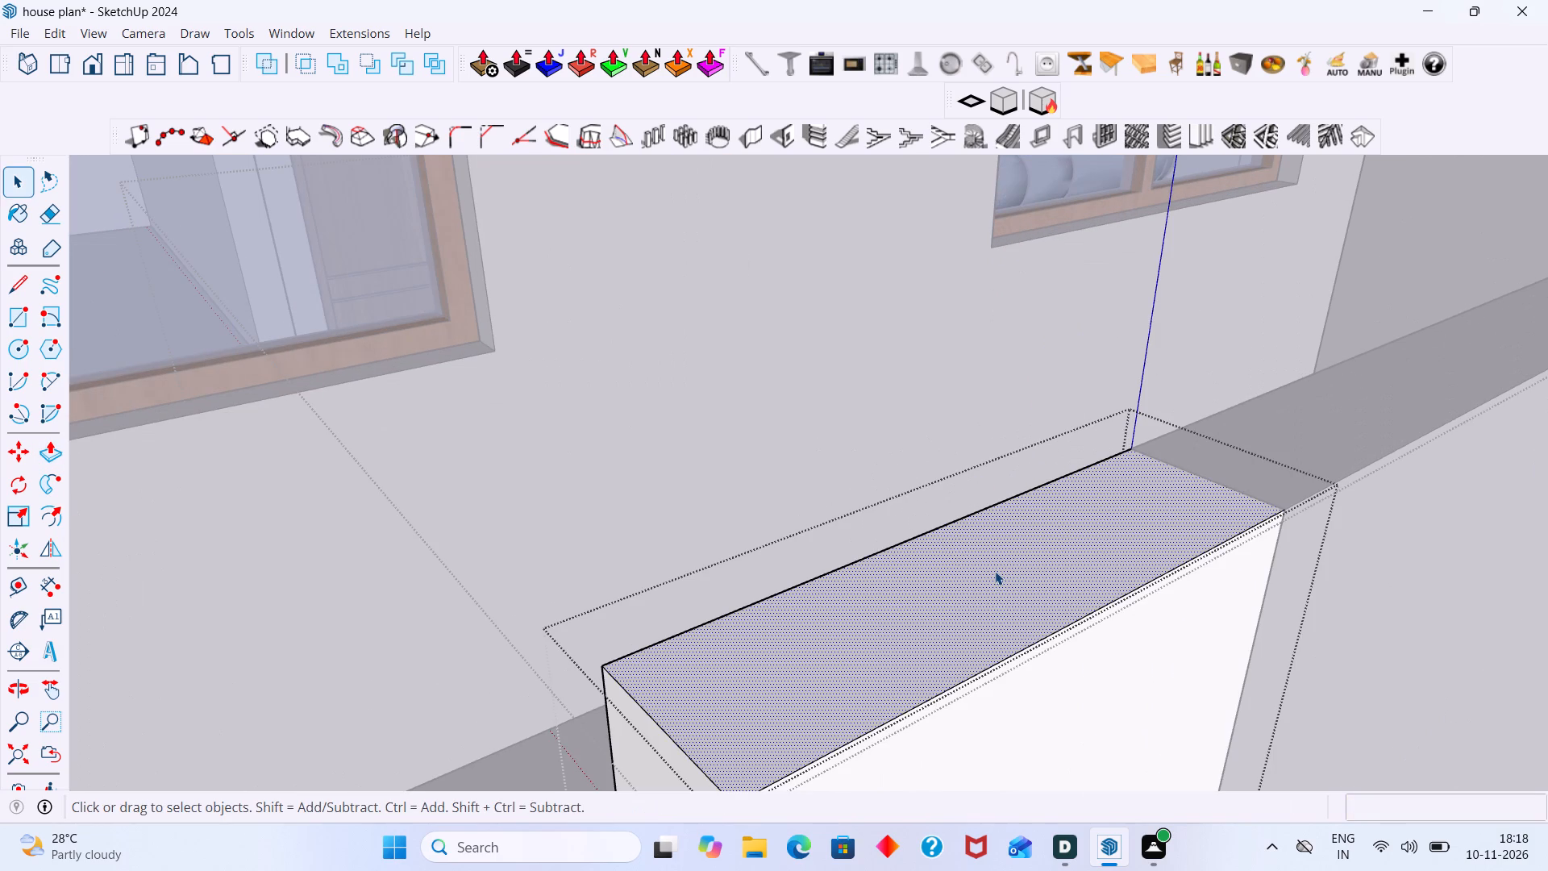
pyautogui.press('p')
pyautogui.click(995, 569)
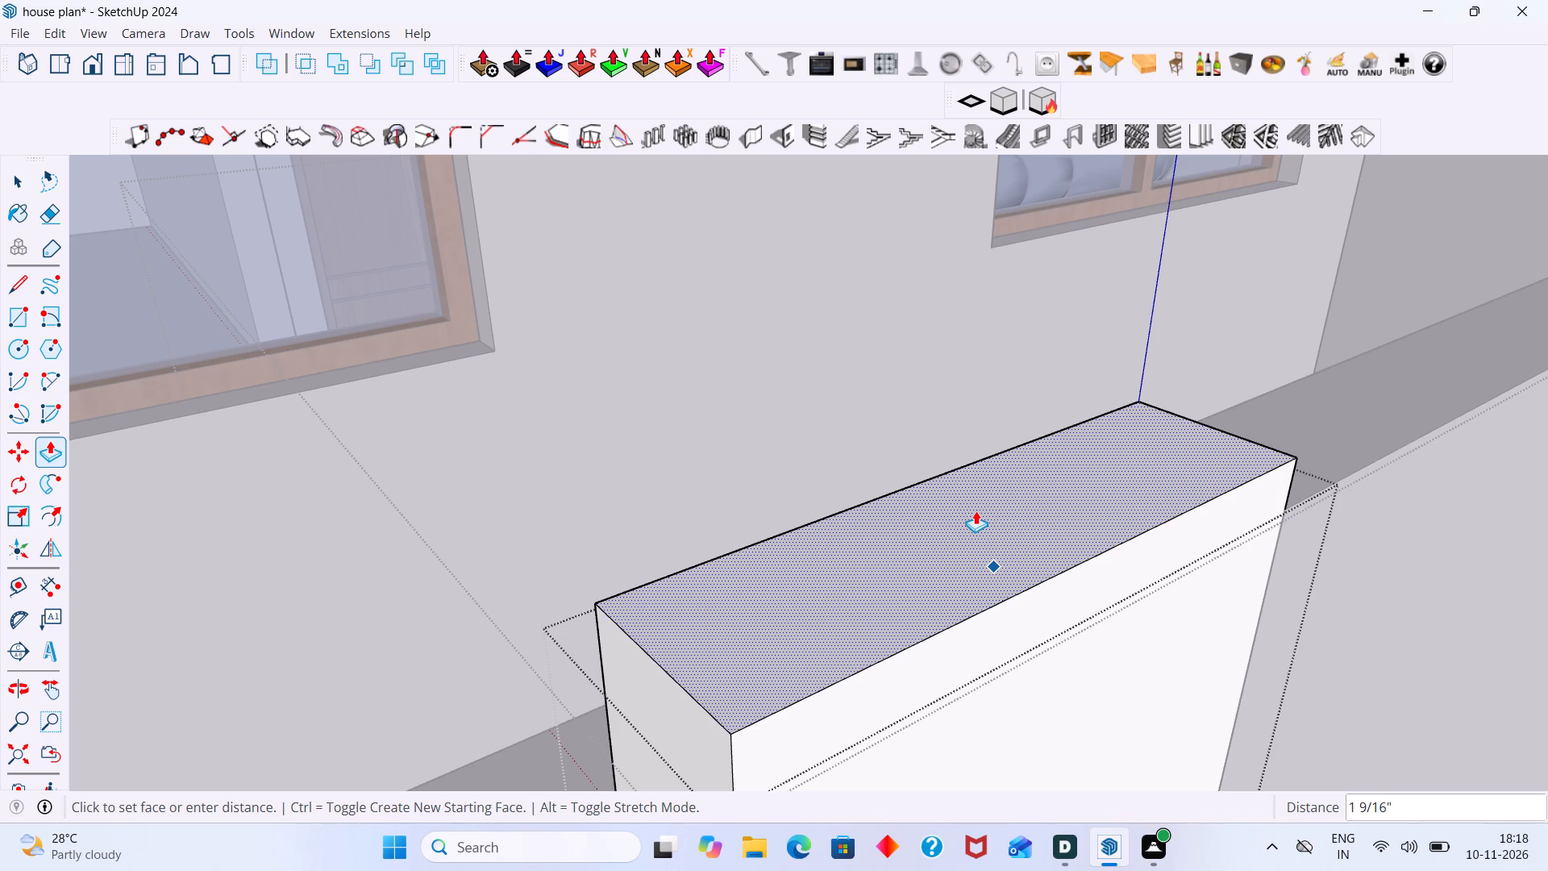
pyautogui.click(976, 511)
pyautogui.scroll(-20, 961, 519)
pyautogui.scroll(-10, 961, 519)
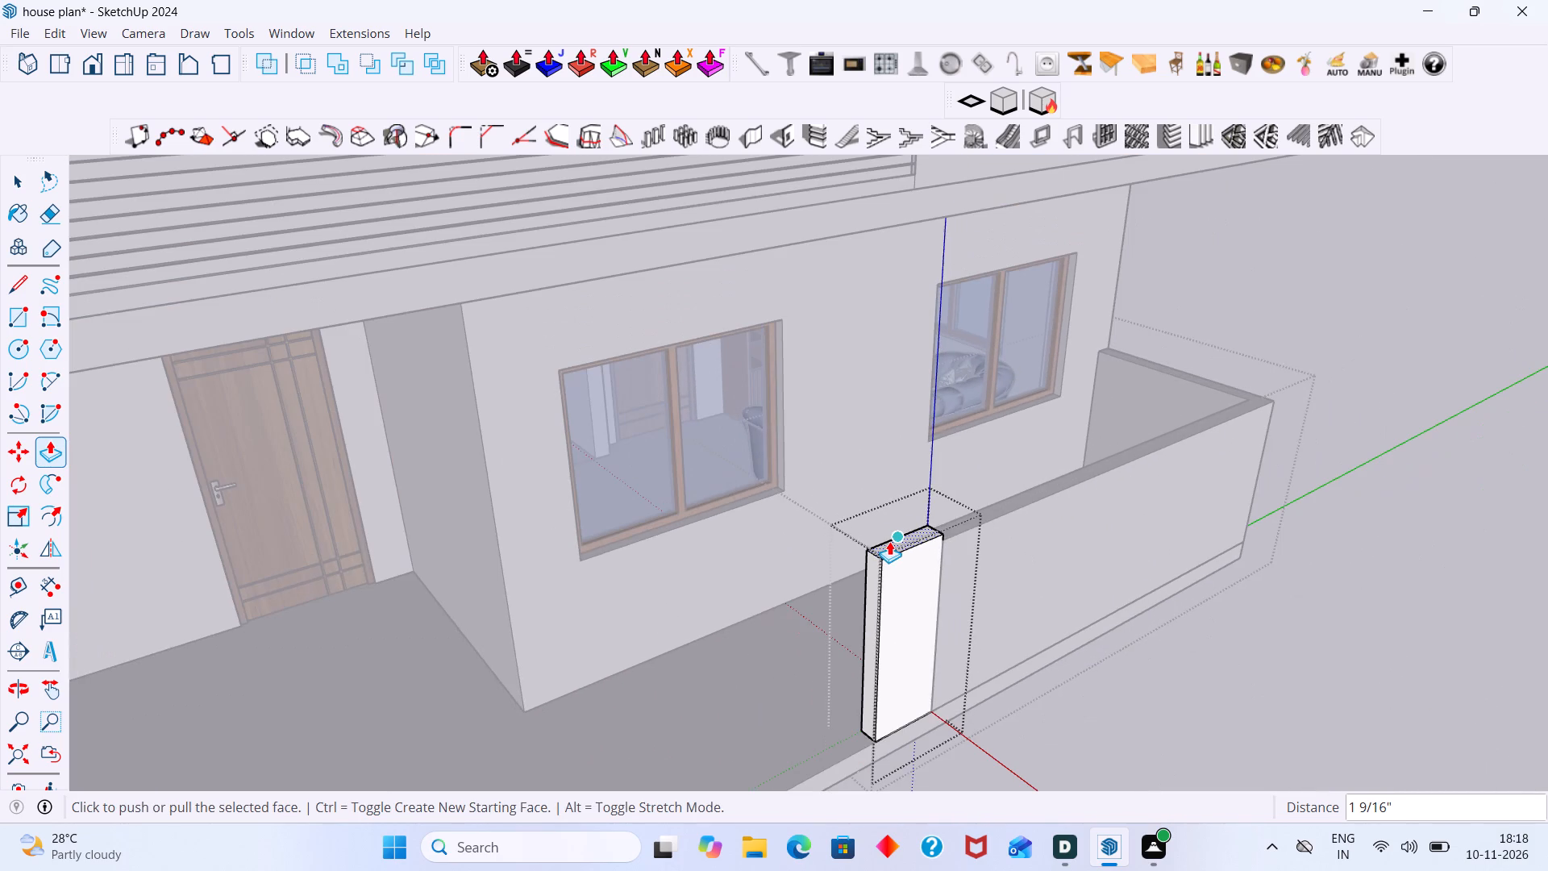
pyautogui.press('space')
pyautogui.click(1328, 573)
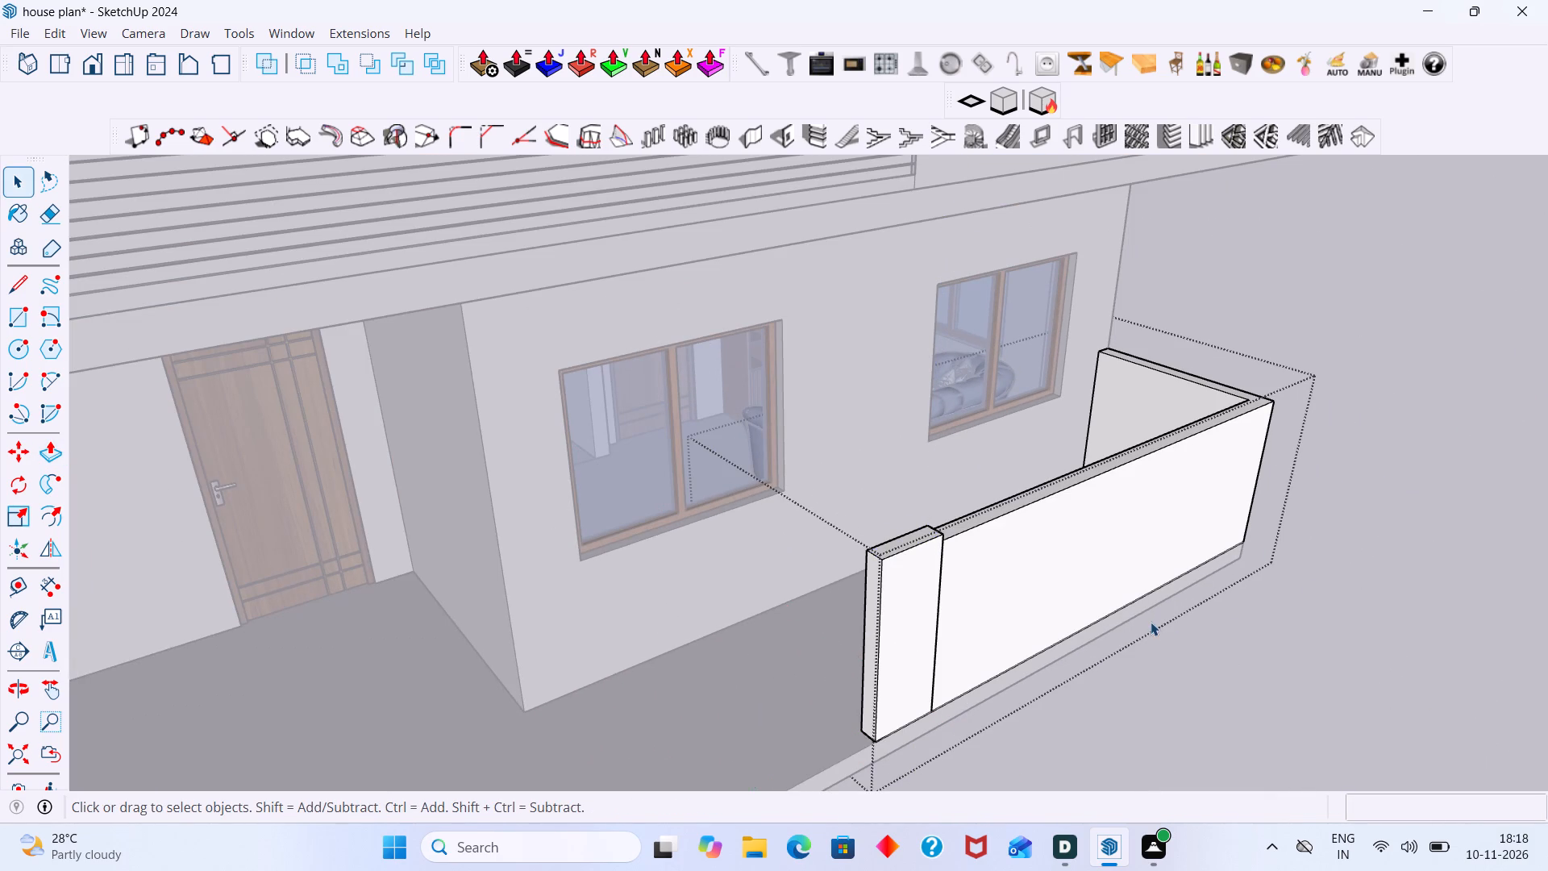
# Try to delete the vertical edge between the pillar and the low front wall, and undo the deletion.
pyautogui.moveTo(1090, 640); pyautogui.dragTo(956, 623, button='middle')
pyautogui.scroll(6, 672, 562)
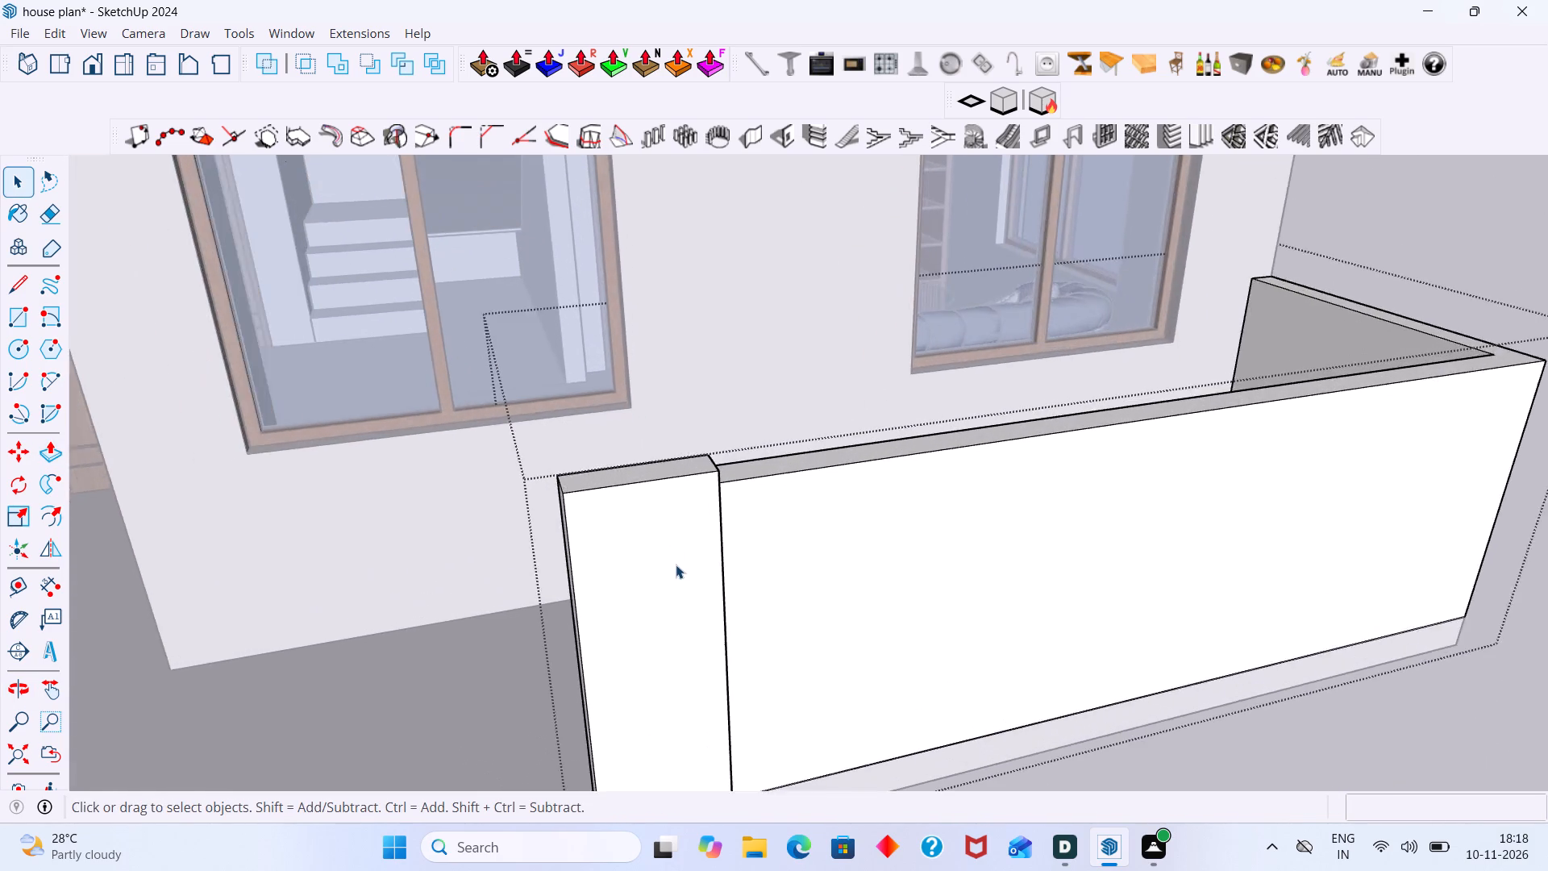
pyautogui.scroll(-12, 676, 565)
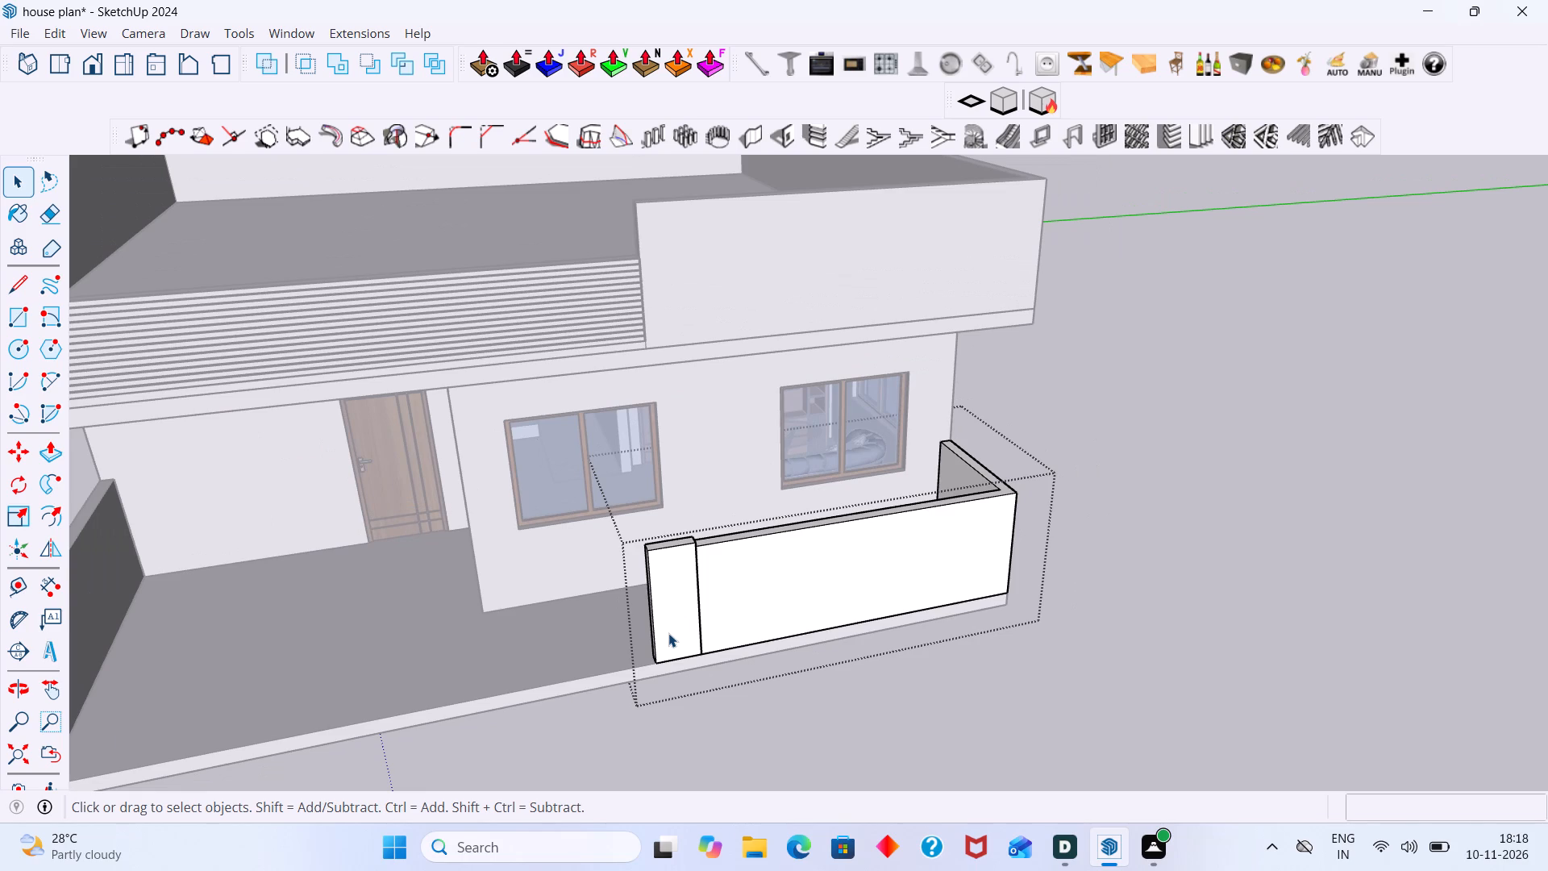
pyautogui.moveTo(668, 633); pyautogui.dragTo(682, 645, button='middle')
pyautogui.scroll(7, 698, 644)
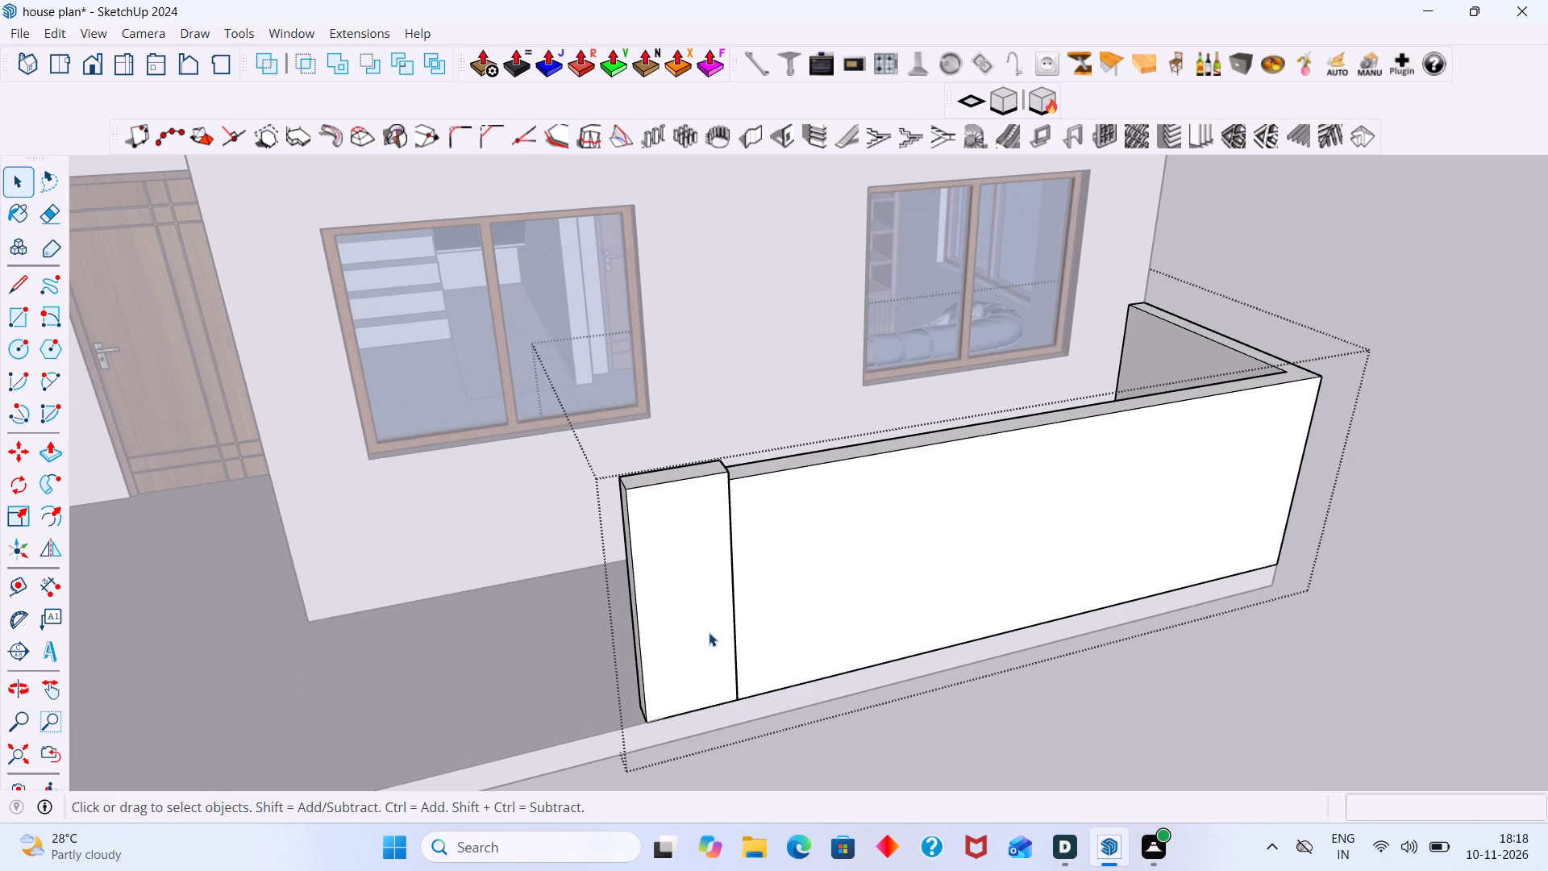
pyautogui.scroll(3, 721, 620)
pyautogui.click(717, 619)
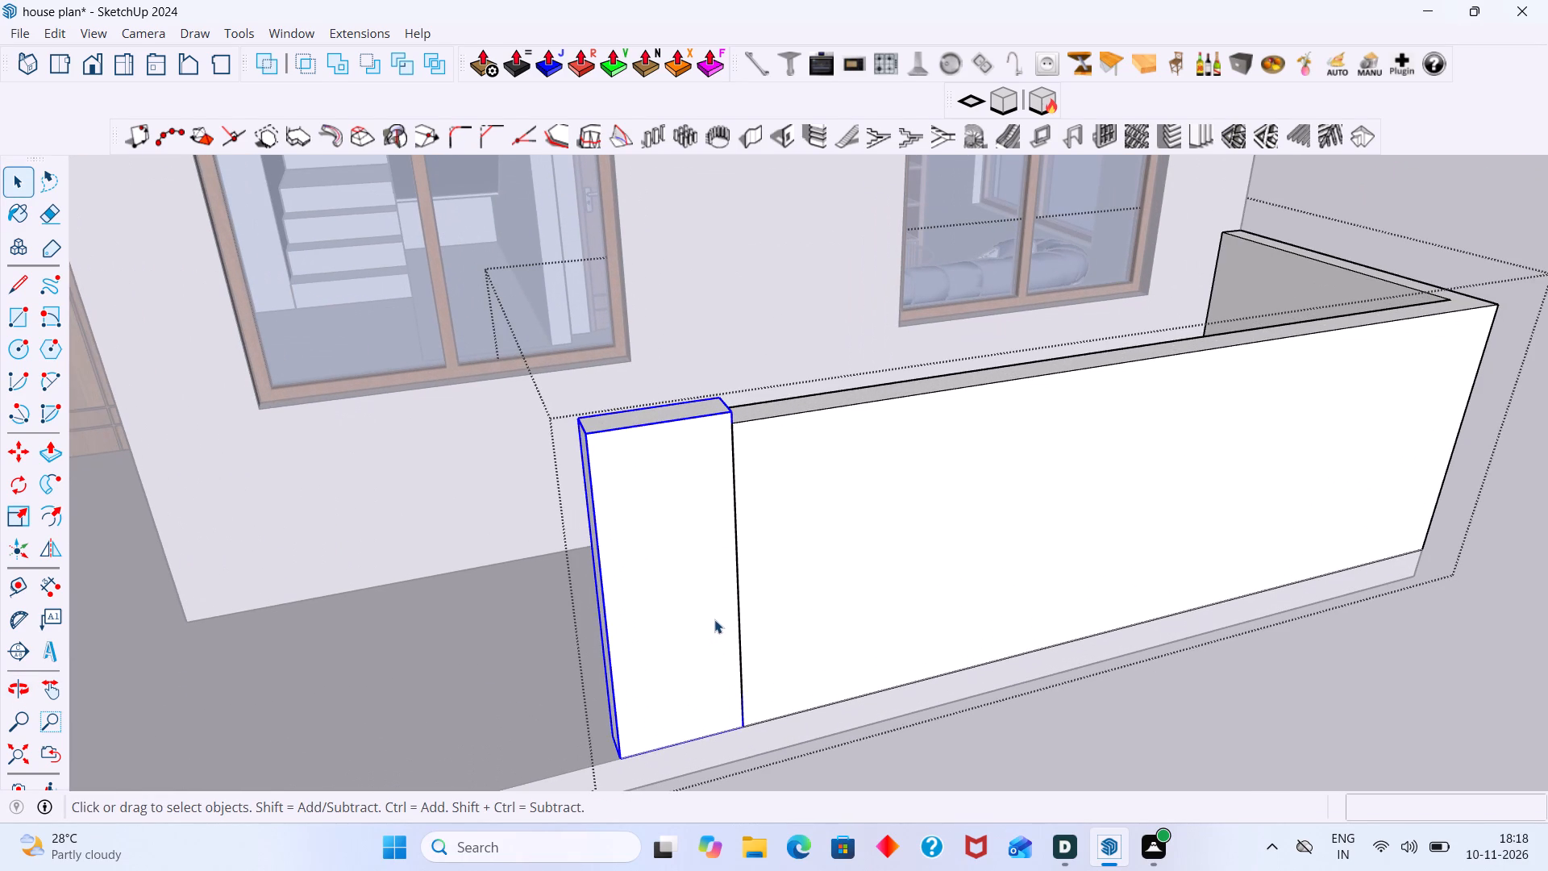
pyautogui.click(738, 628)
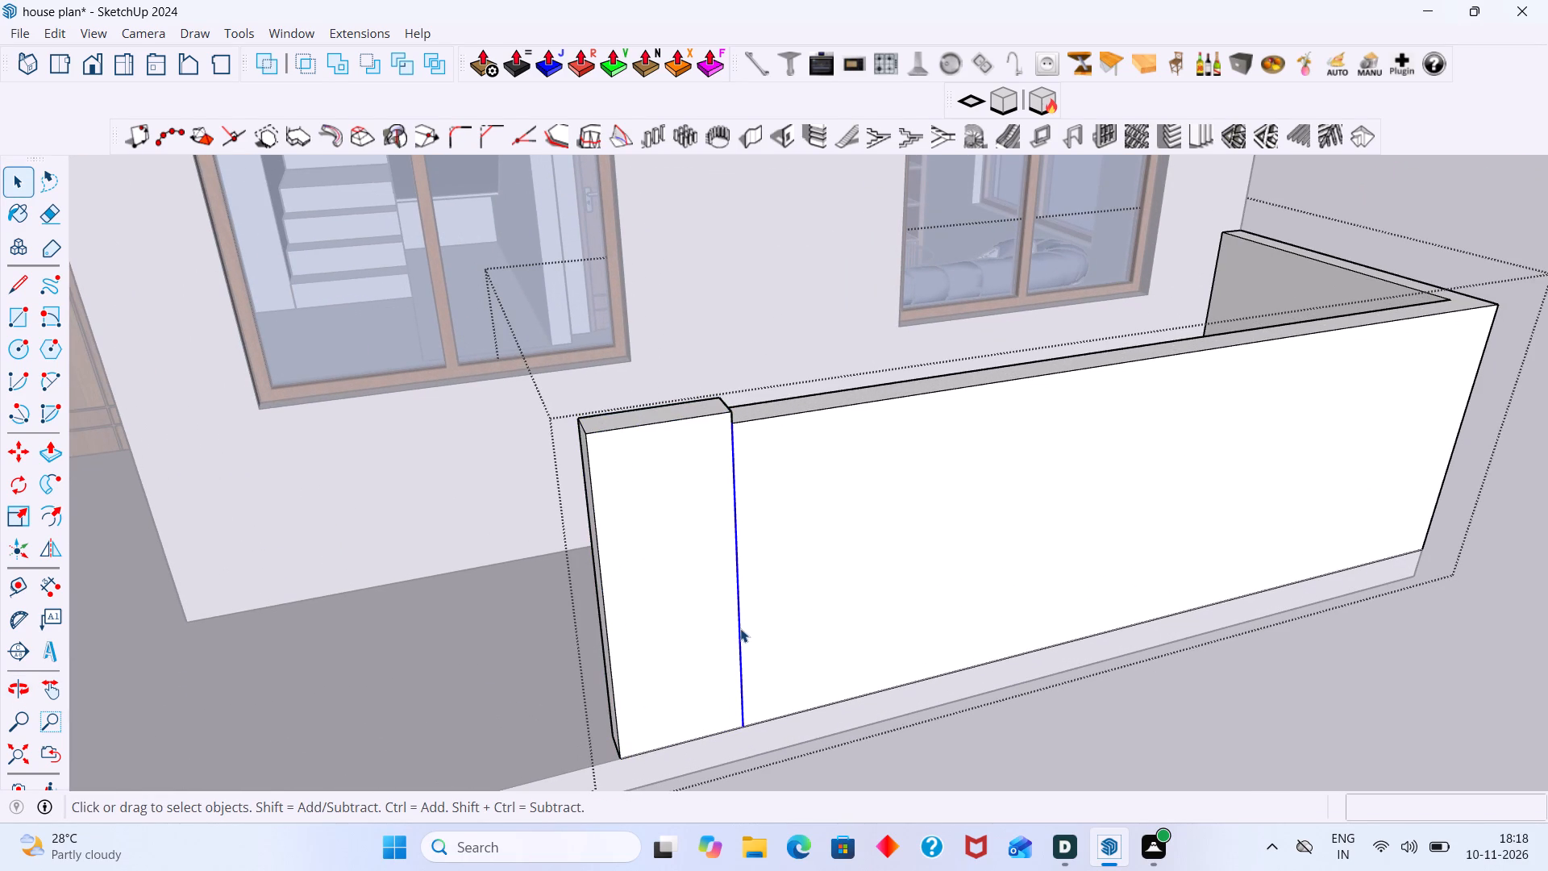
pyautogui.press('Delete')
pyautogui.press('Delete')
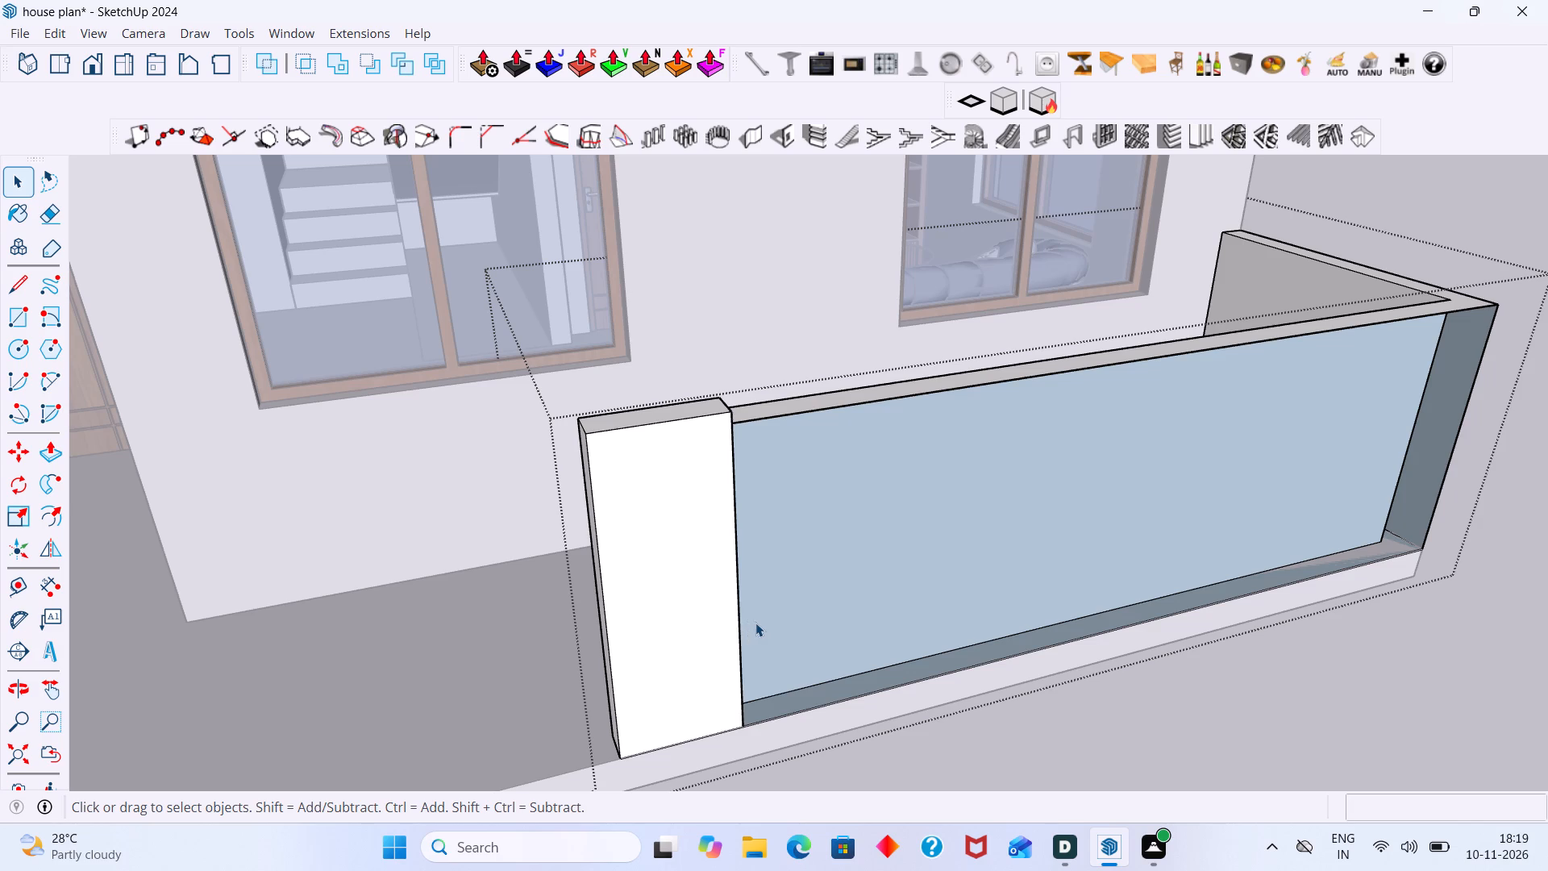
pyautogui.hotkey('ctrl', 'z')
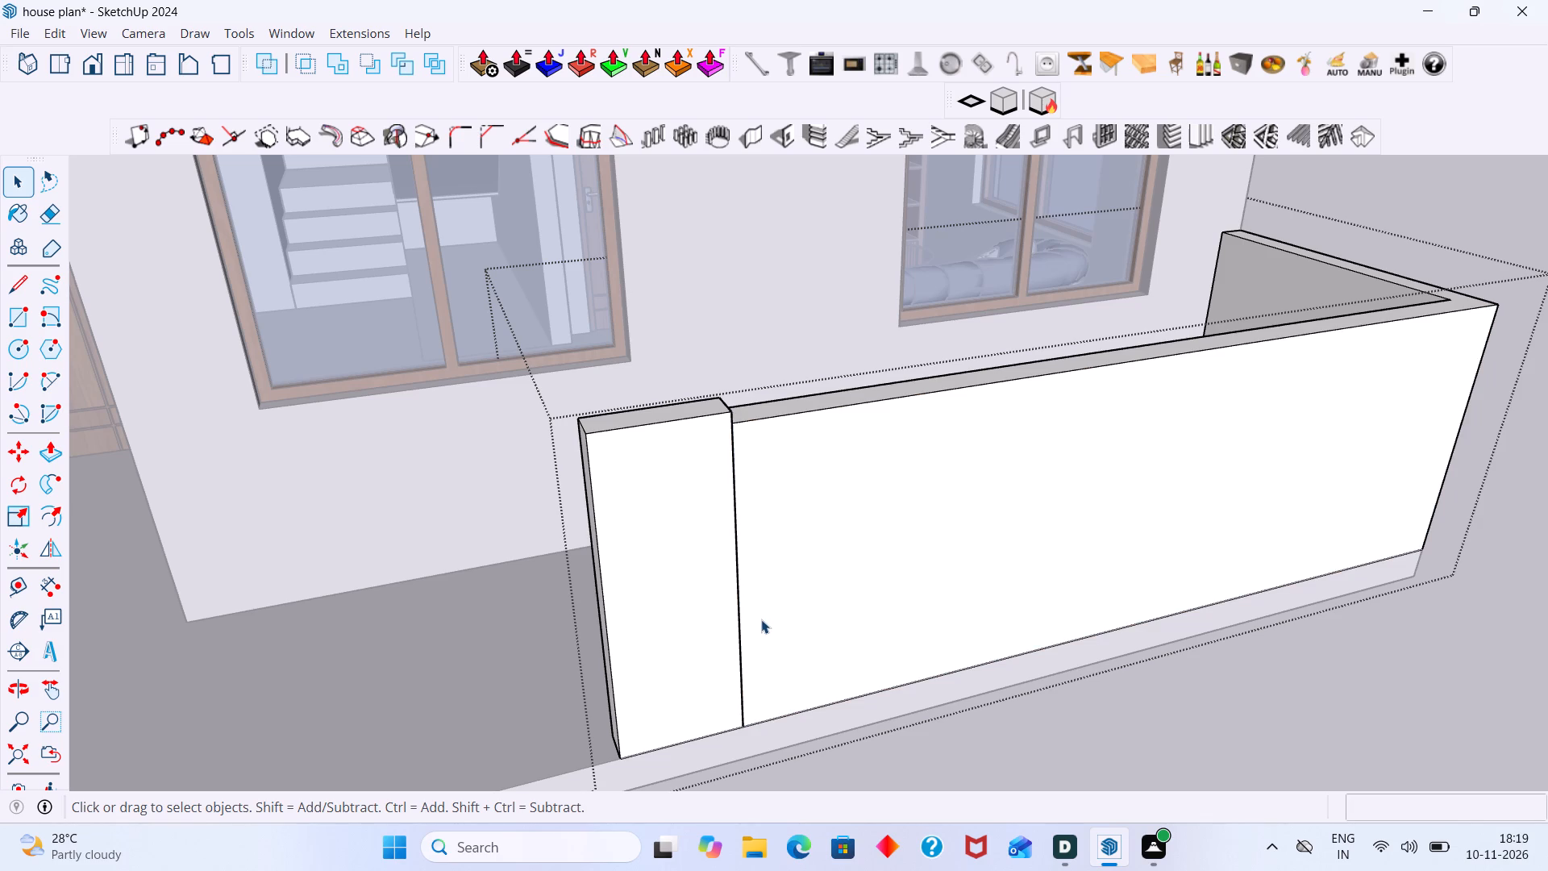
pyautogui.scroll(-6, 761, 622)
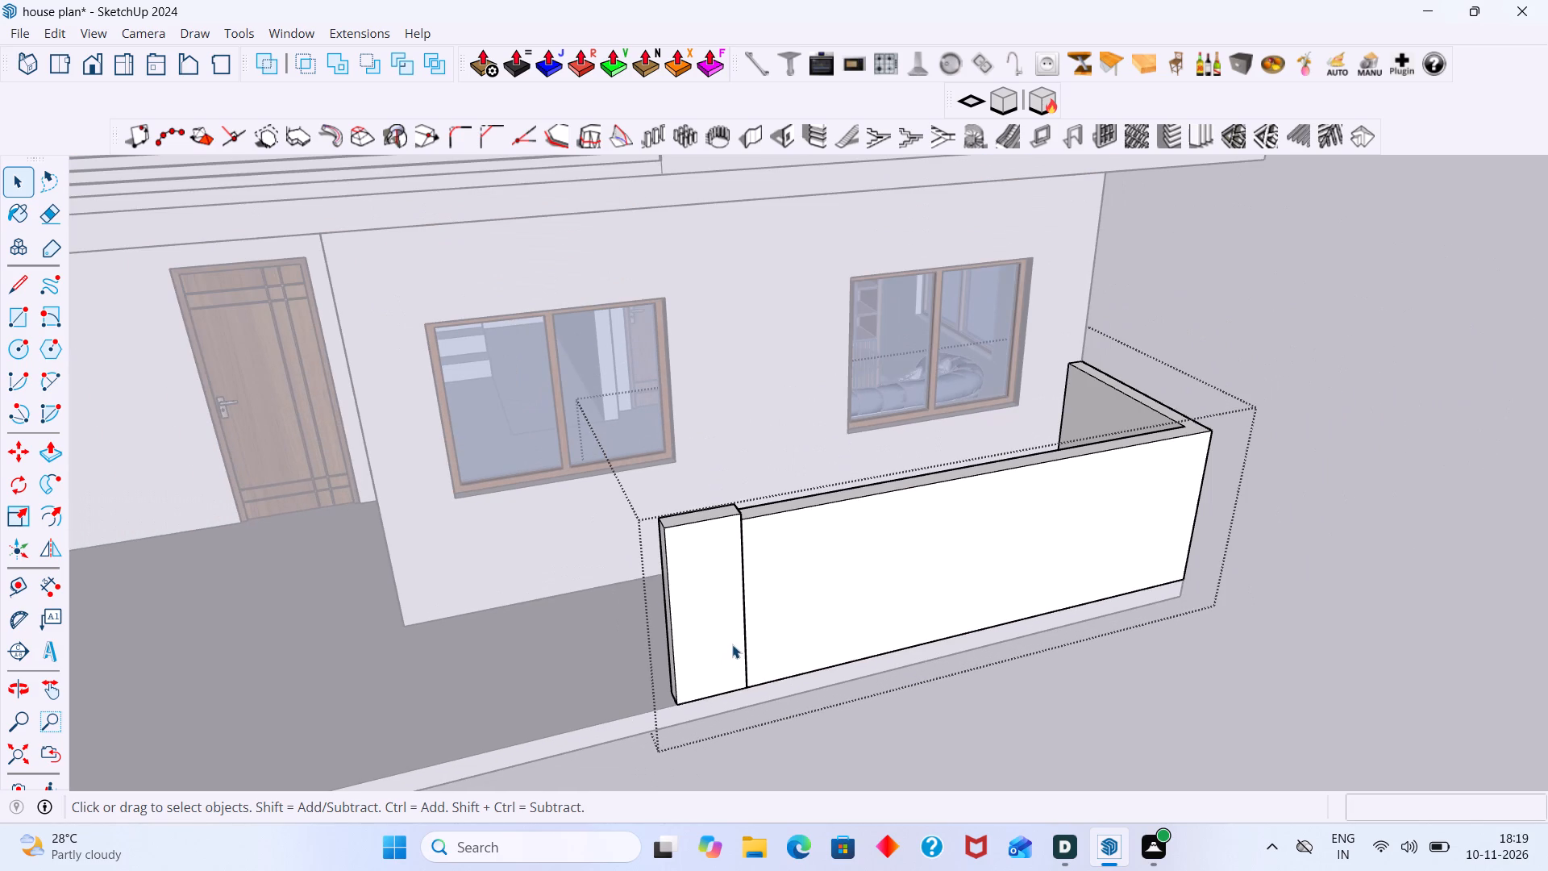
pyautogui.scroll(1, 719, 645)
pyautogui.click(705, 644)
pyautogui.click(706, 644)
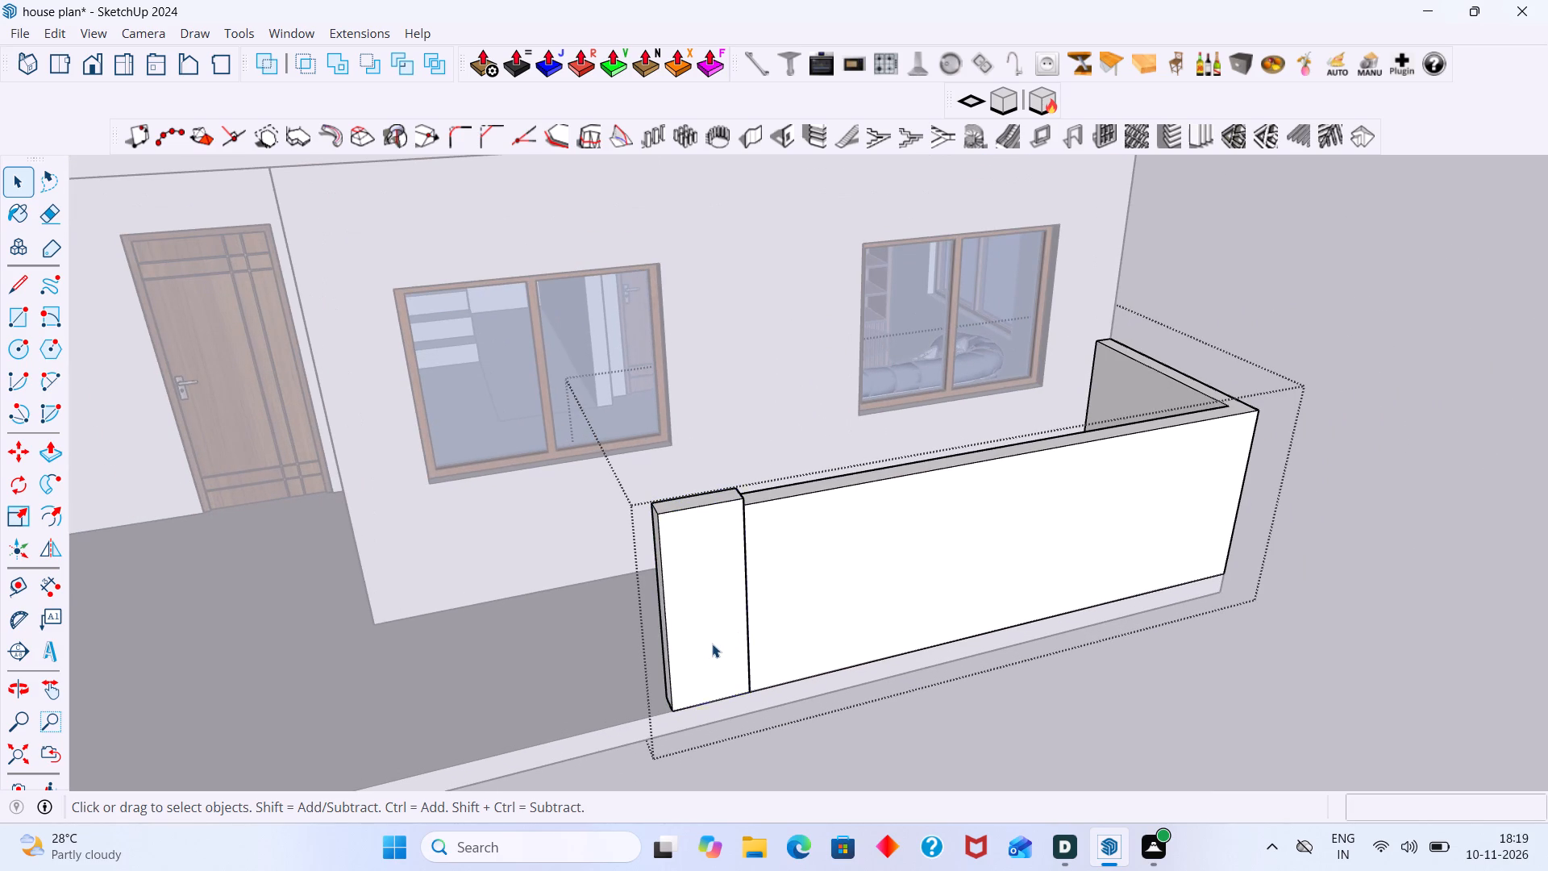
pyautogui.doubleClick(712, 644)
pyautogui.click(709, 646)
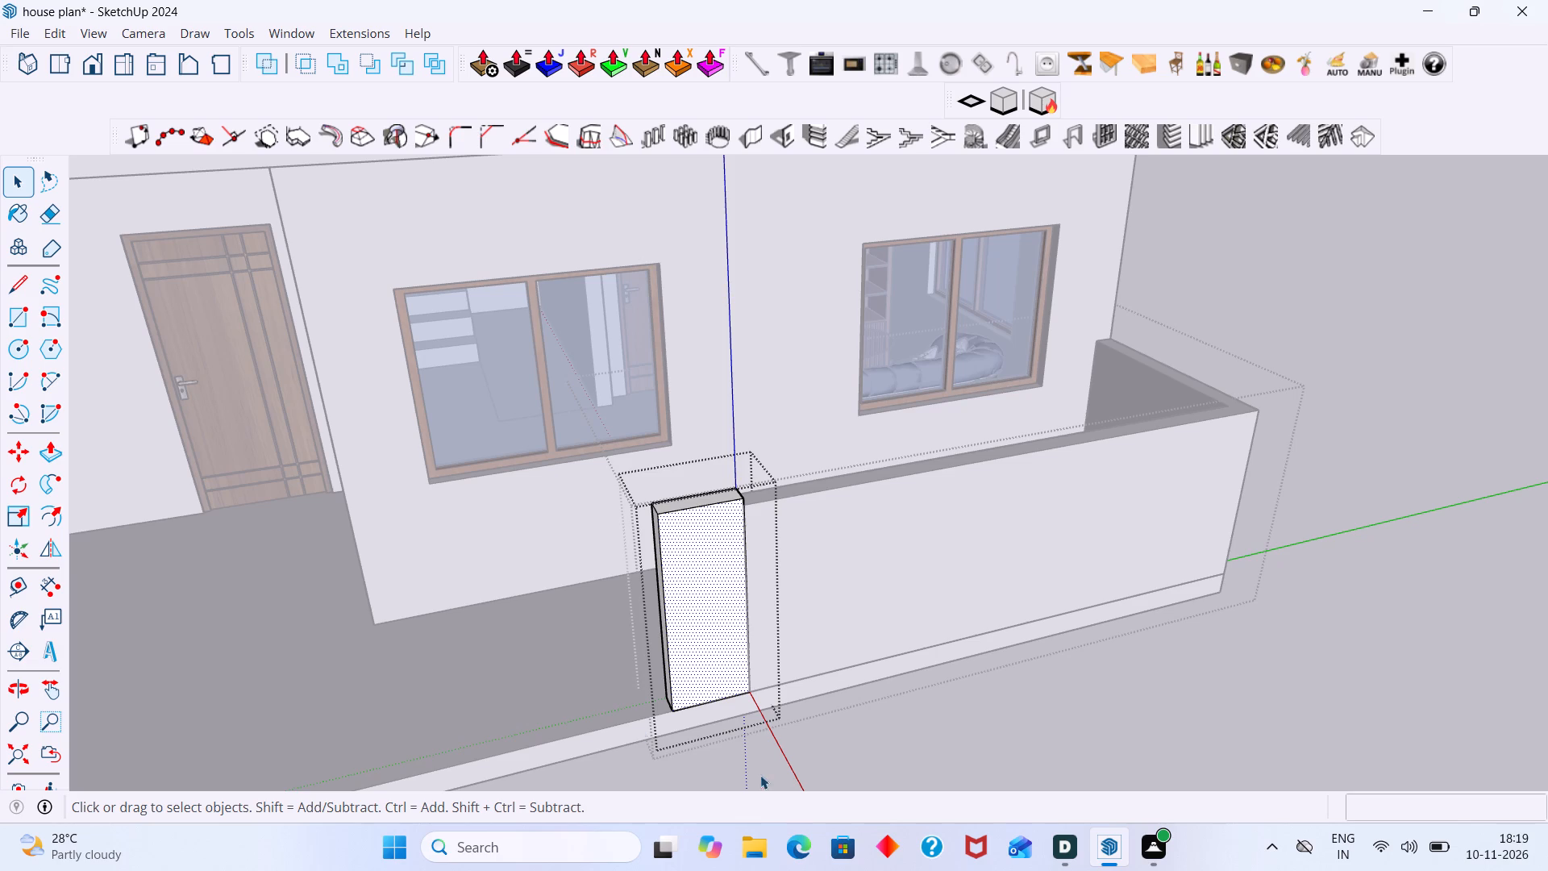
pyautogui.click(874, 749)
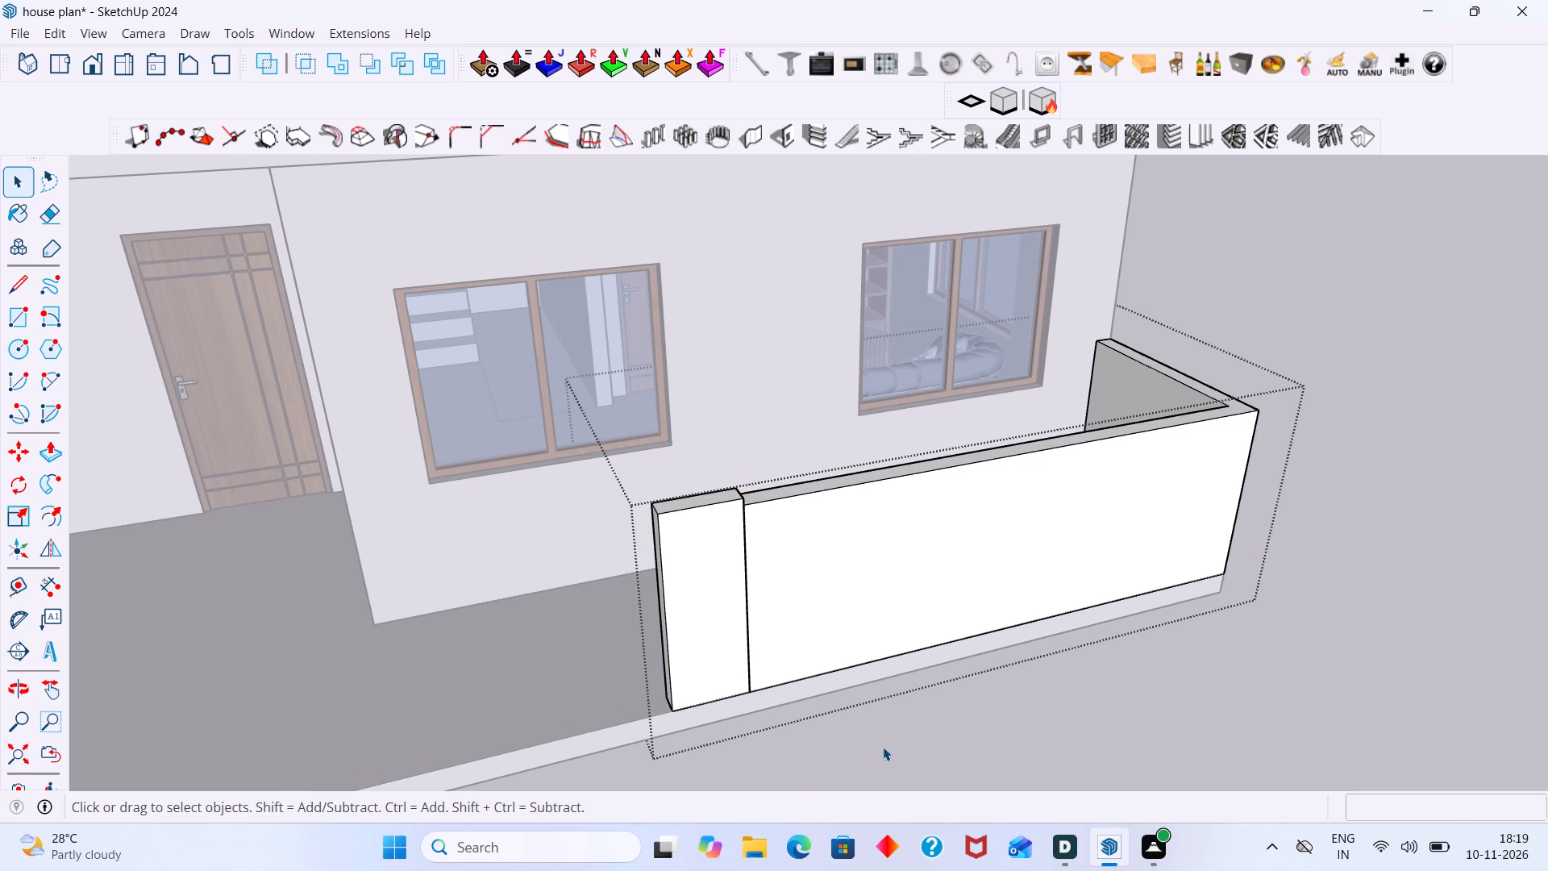
# Inside its group, copy the pillar about 5' 7/8" along the porch's front edge, aligned with the house wall's corner, and leave the groups.
pyautogui.doubleClick(683, 616)
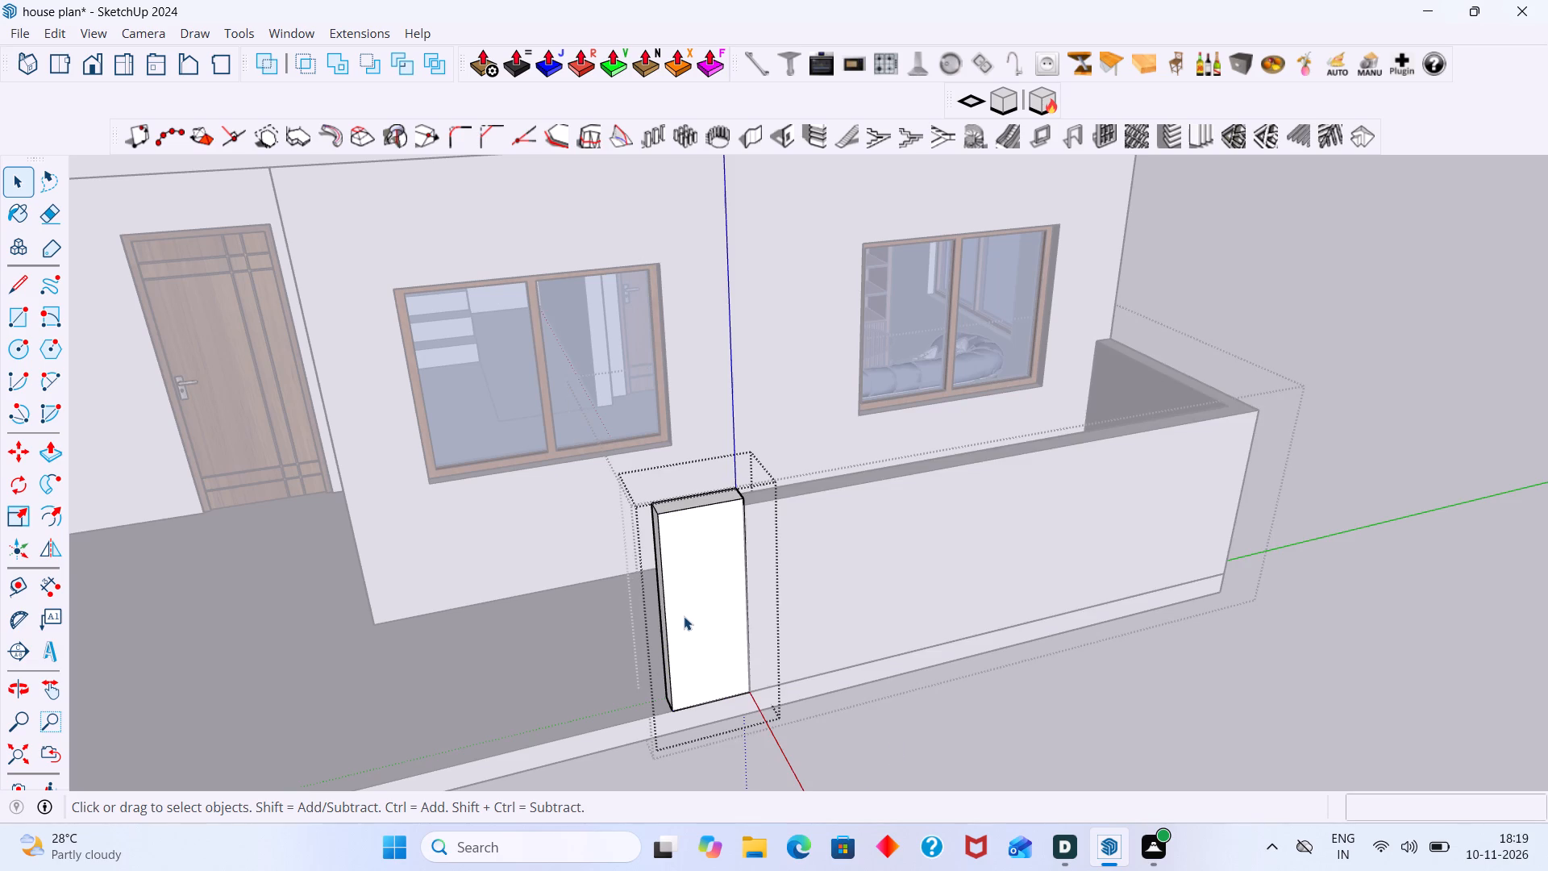
pyautogui.click(685, 615)
pyautogui.press('m')
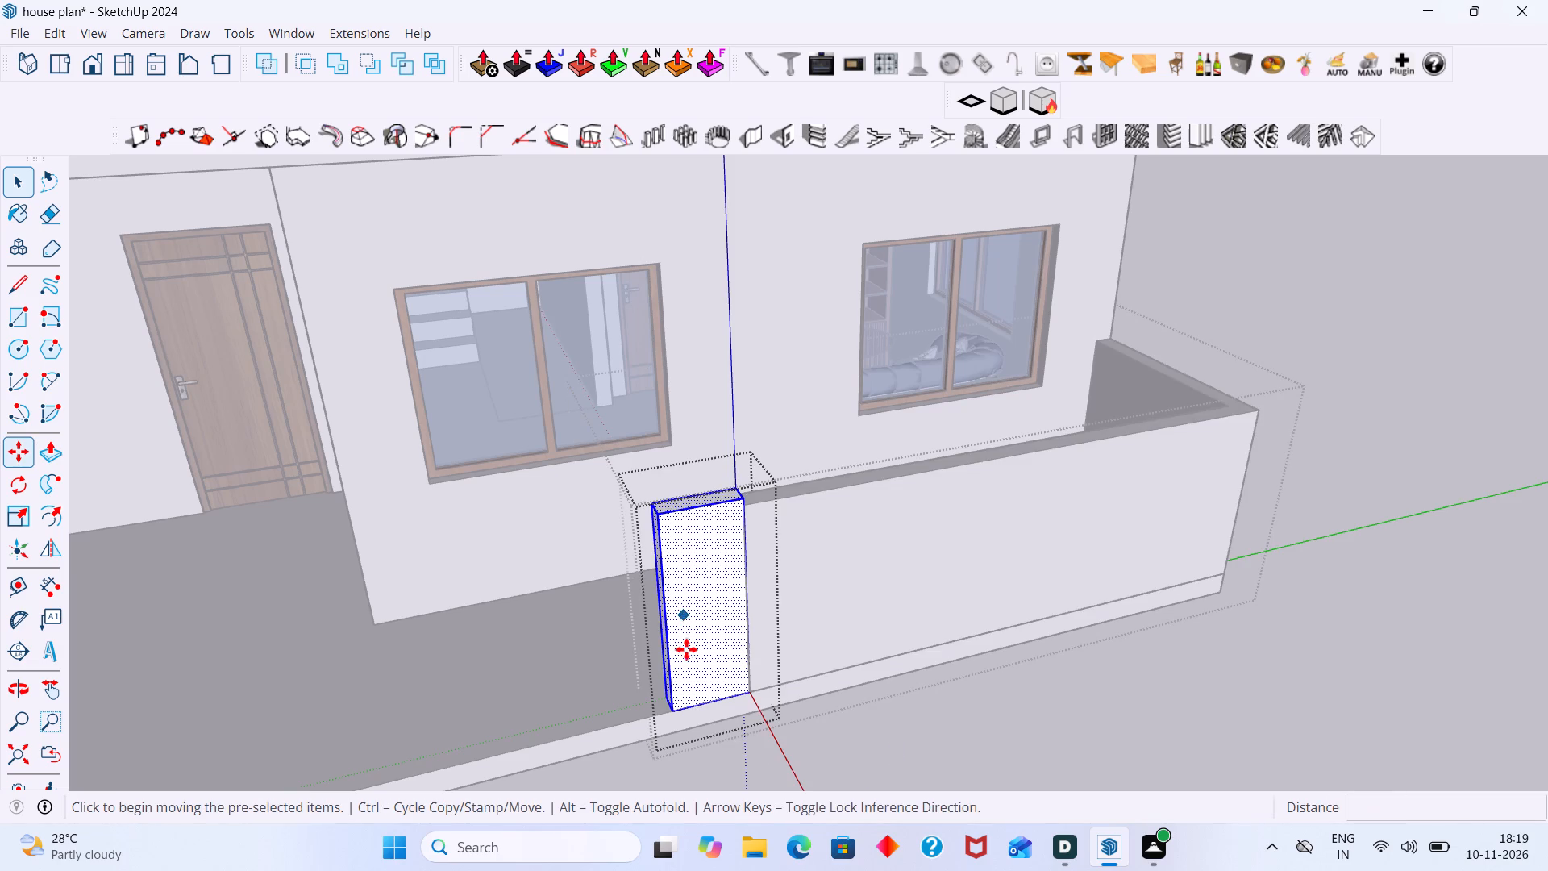
pyautogui.click(671, 709)
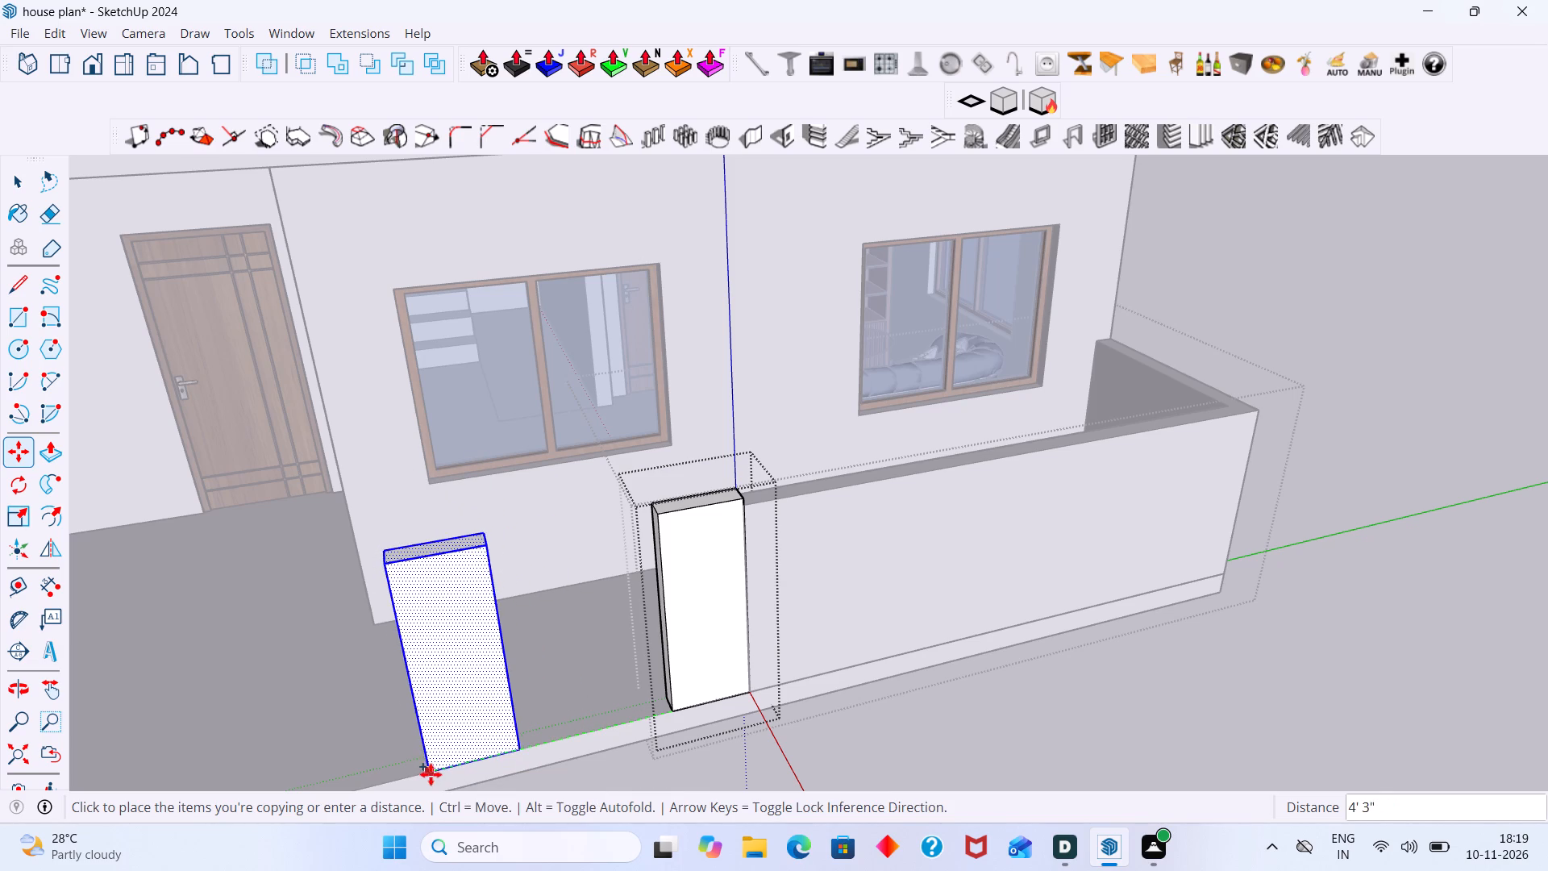
pyautogui.press('Left')
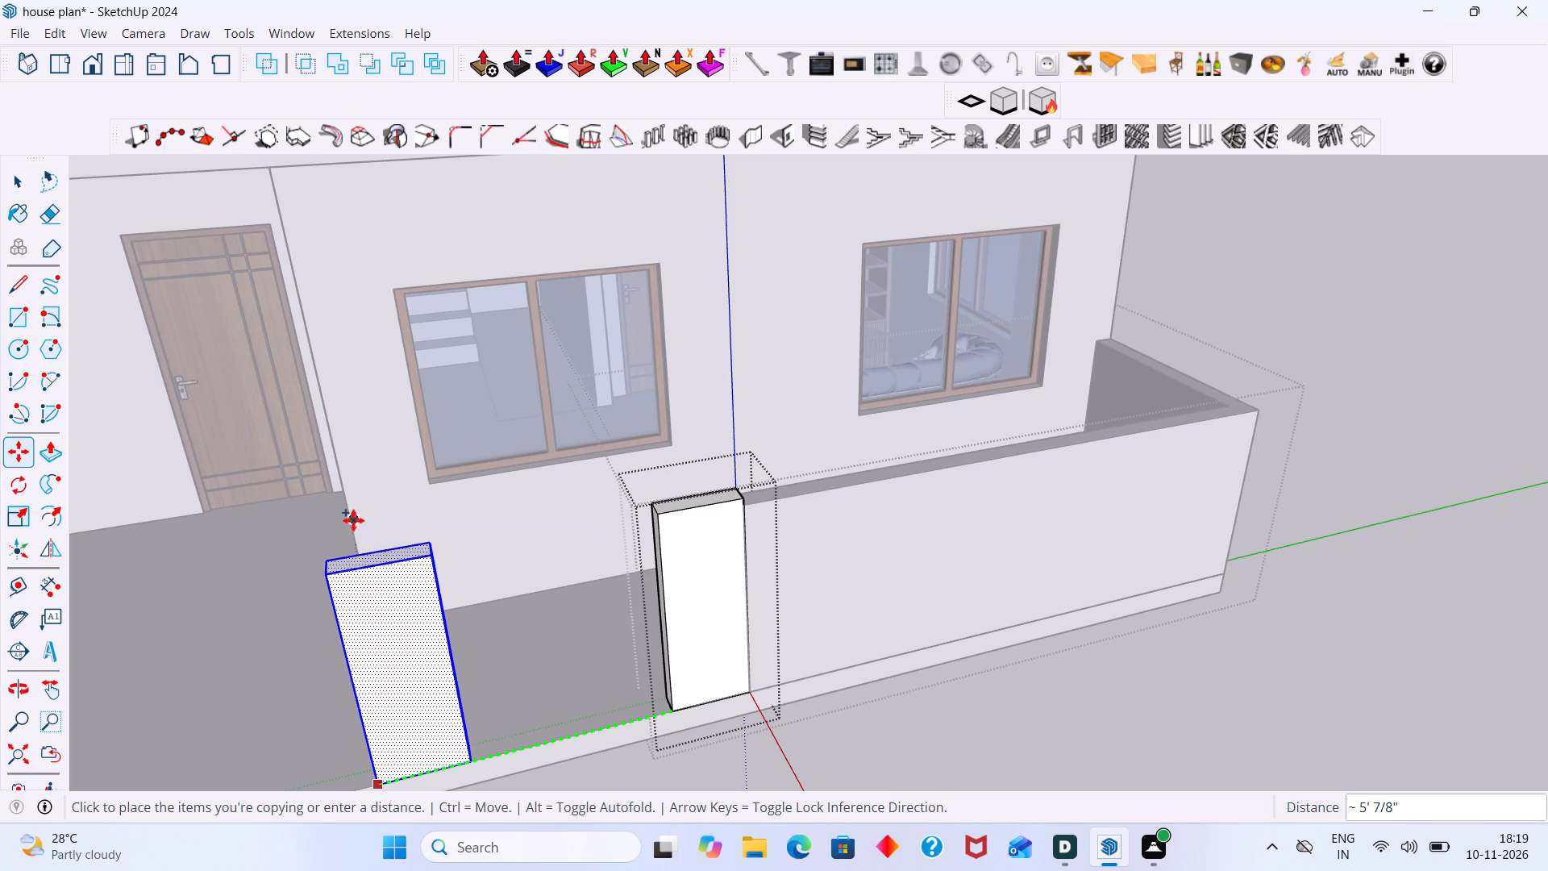
pyautogui.moveTo(353, 520); pyautogui.dragTo(556, 511, button='middle')
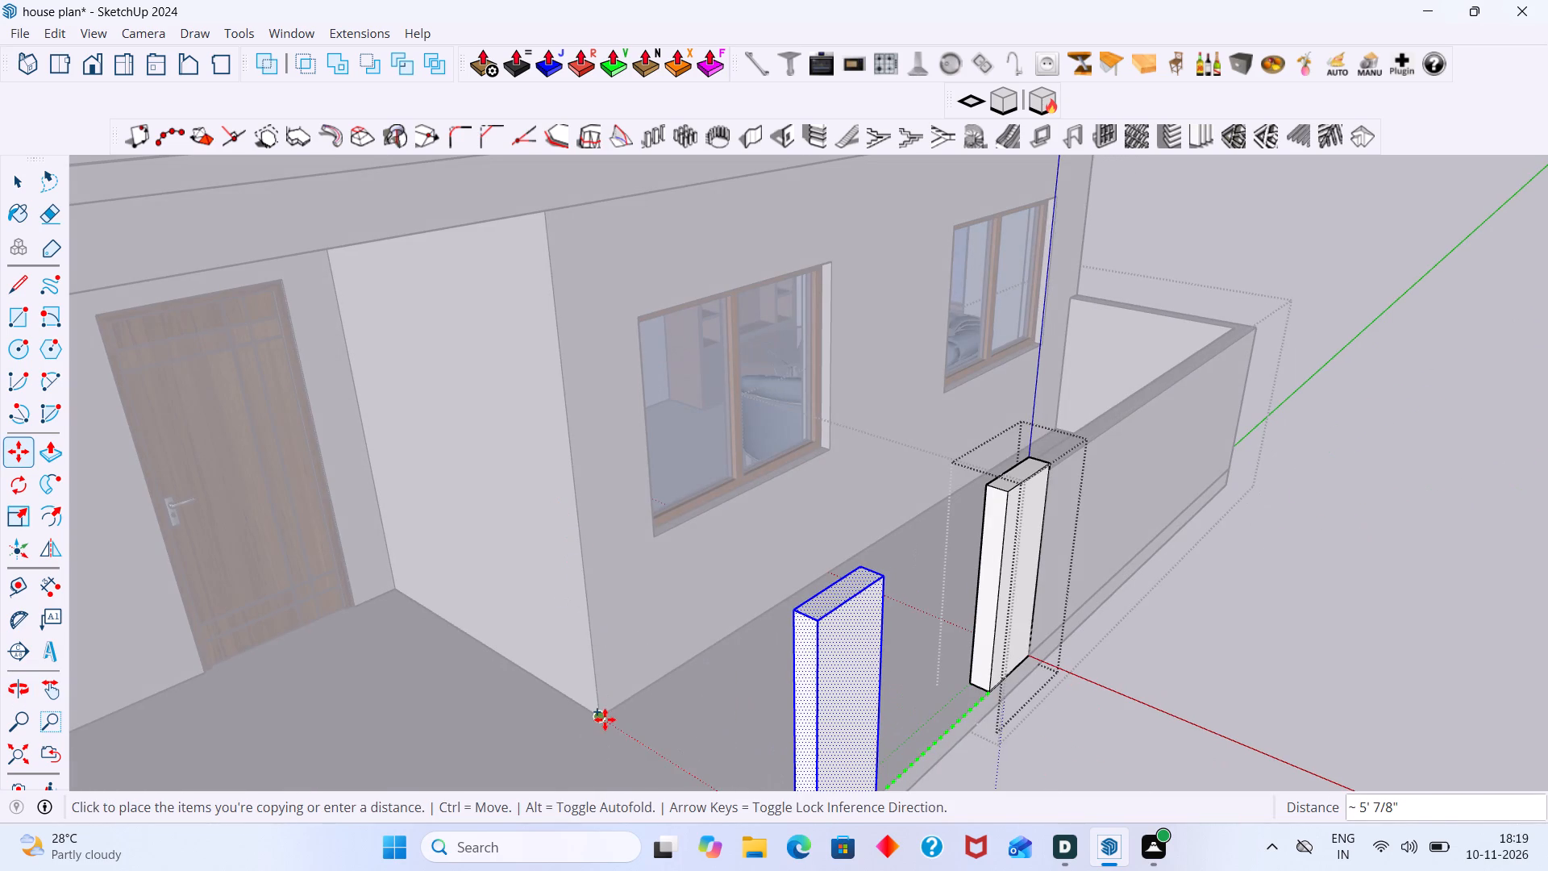
pyautogui.click(605, 719)
pyautogui.press('space')
pyautogui.scroll(-10, 660, 687)
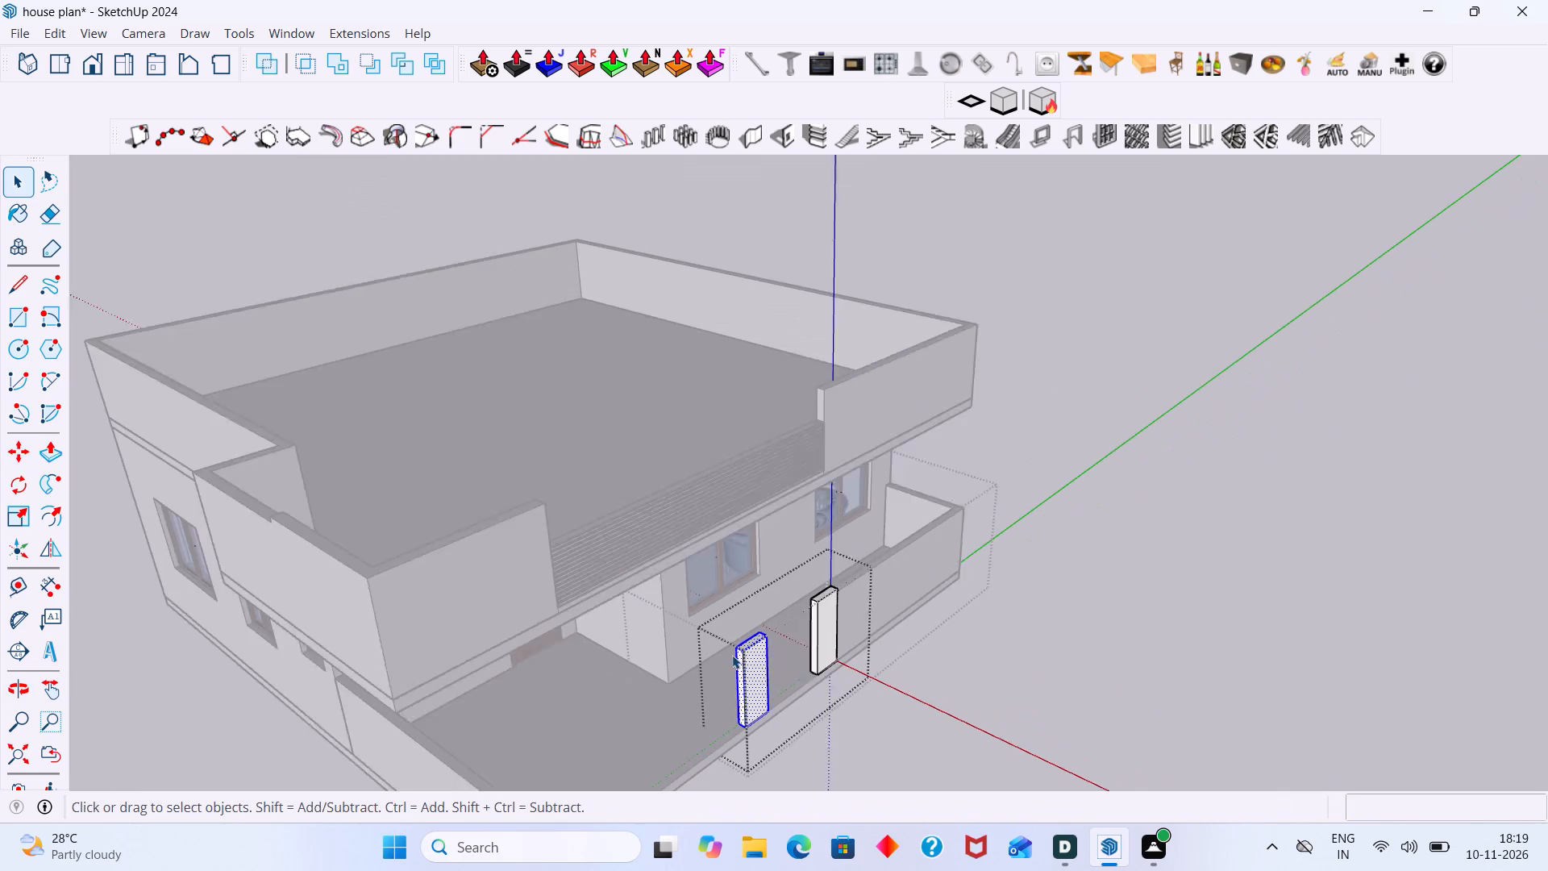
pyautogui.scroll(-2, 732, 655)
pyautogui.moveTo(738, 654); pyautogui.dragTo(688, 650, button='middle')
pyautogui.click(1015, 673)
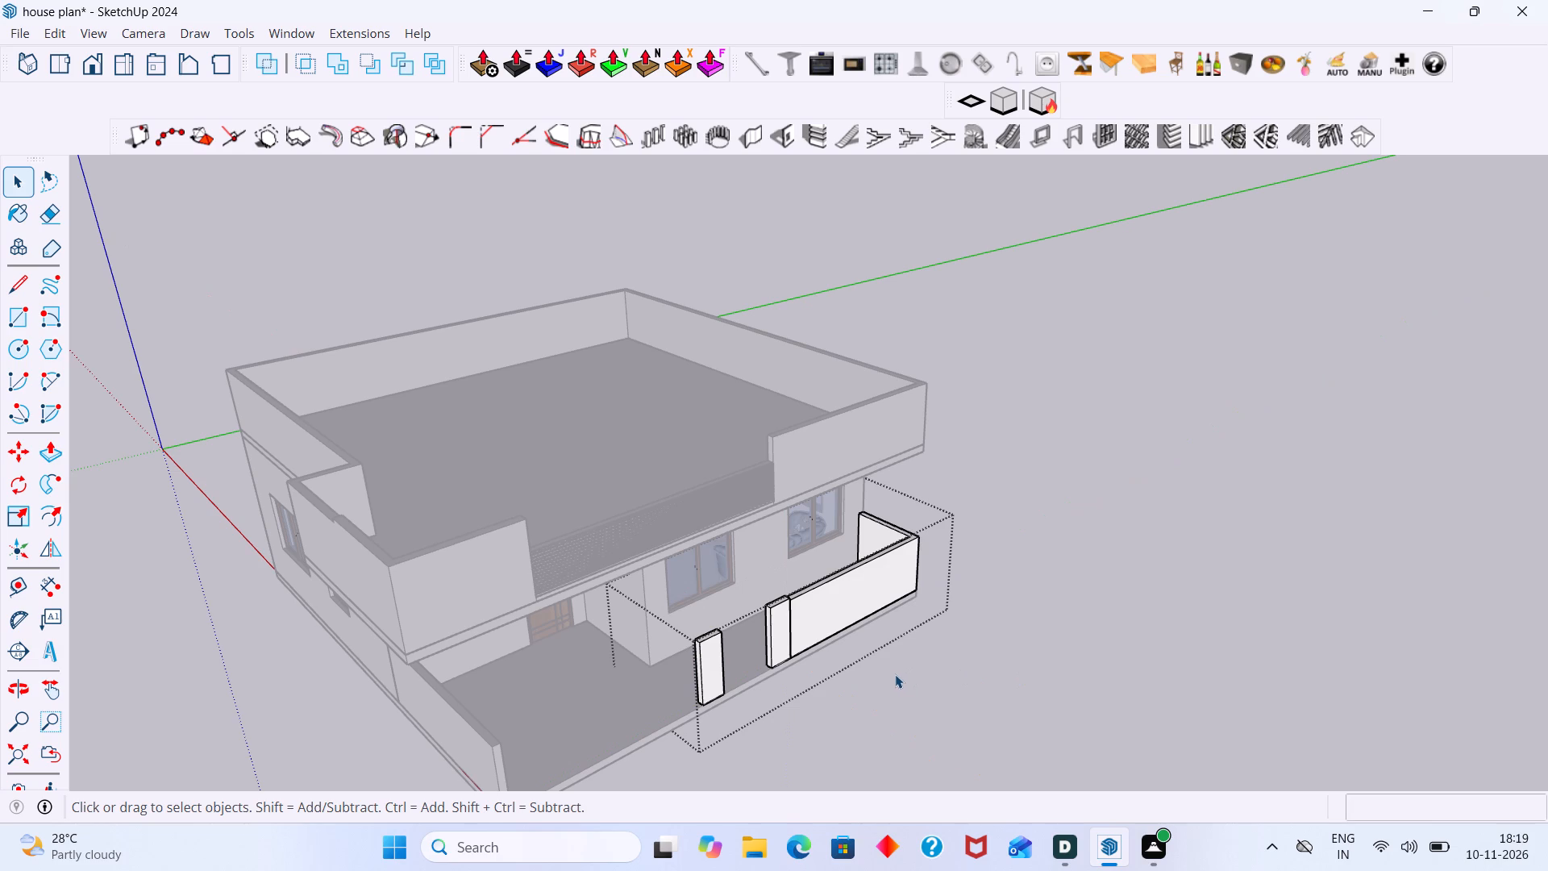
pyautogui.keyDown('shift'); pyautogui.moveTo(788, 618); pyautogui.dragTo(755, 535, button='middle'); pyautogui.keyUp('shift')
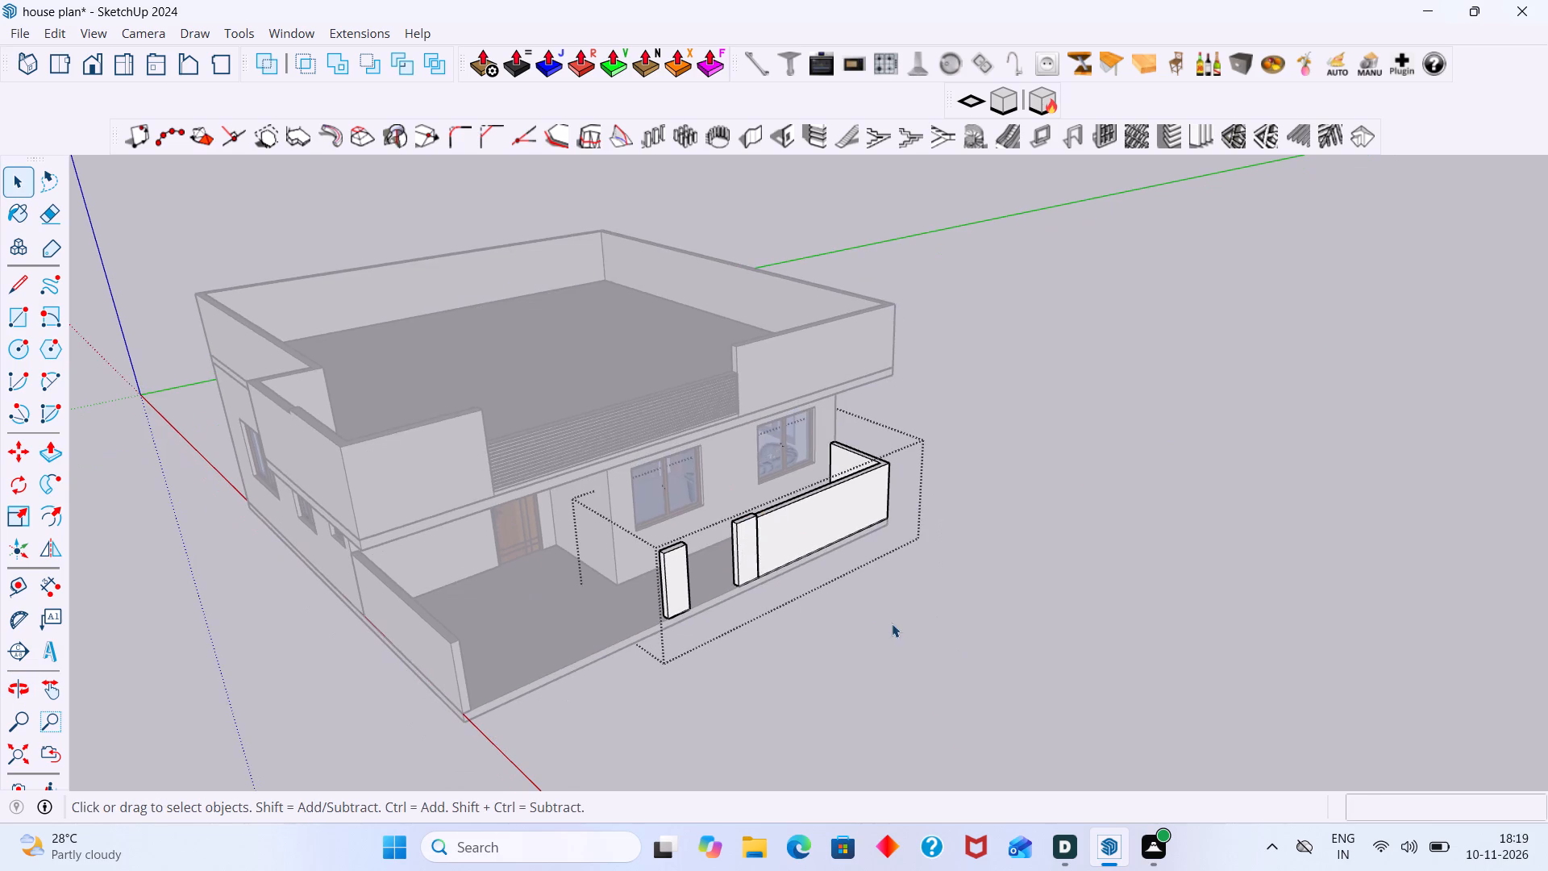
pyautogui.click(958, 640)
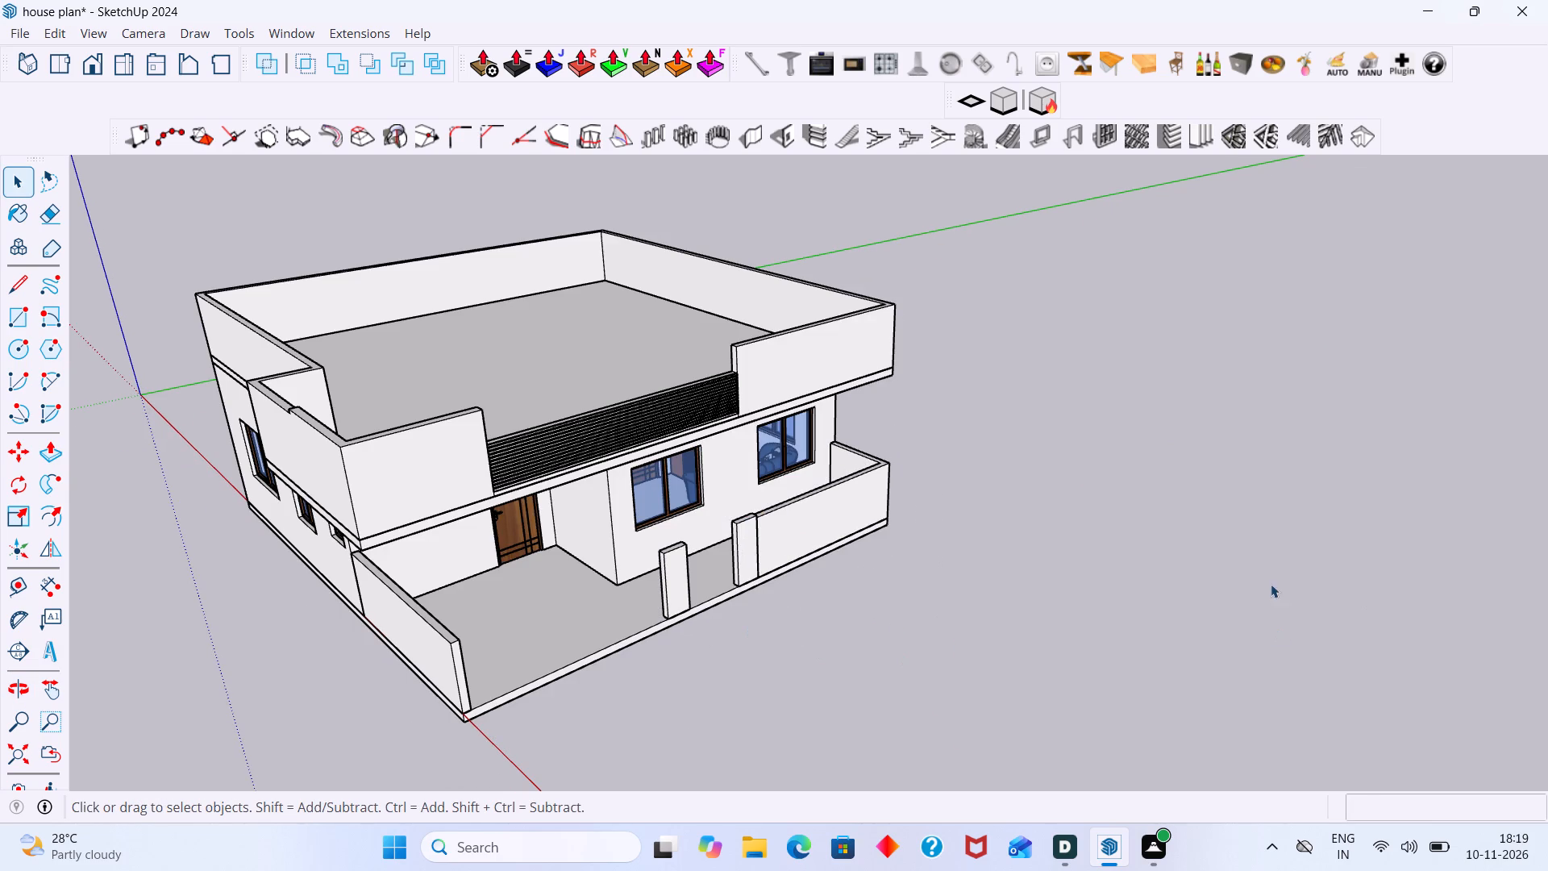
# Inside its group, copy the middle pillar along the porch's front edge to the inner corner of the opposite side wall, and leave the groups.
pyautogui.moveTo(1189, 564); pyautogui.dragTo(1012, 561, button='middle')
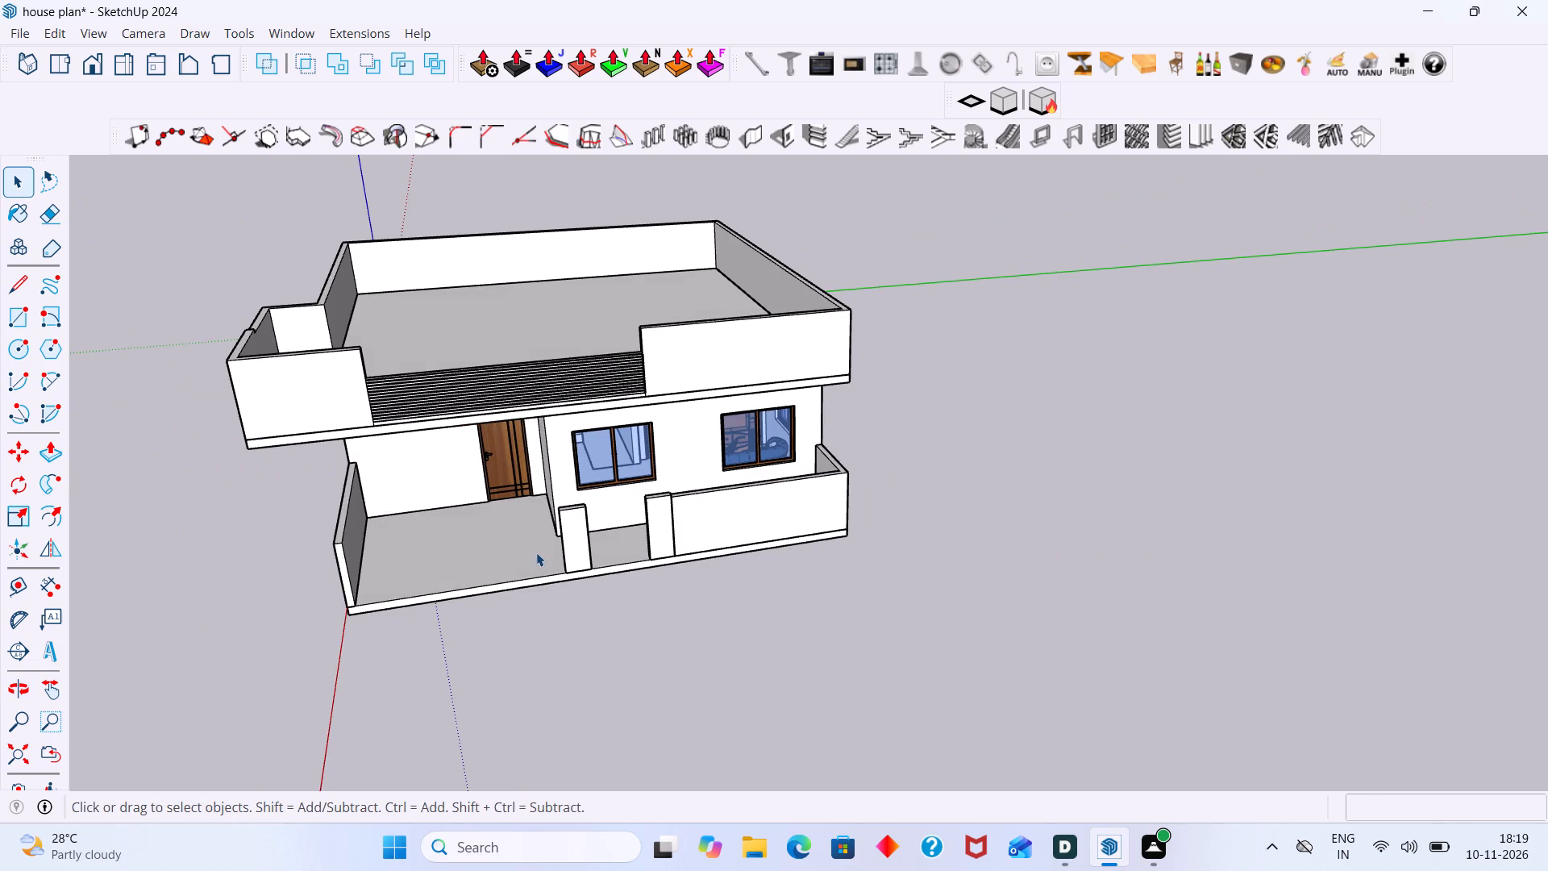
pyautogui.moveTo(523, 559); pyautogui.dragTo(558, 567, button='middle')
pyautogui.scroll(6, 574, 567)
pyautogui.click(609, 544)
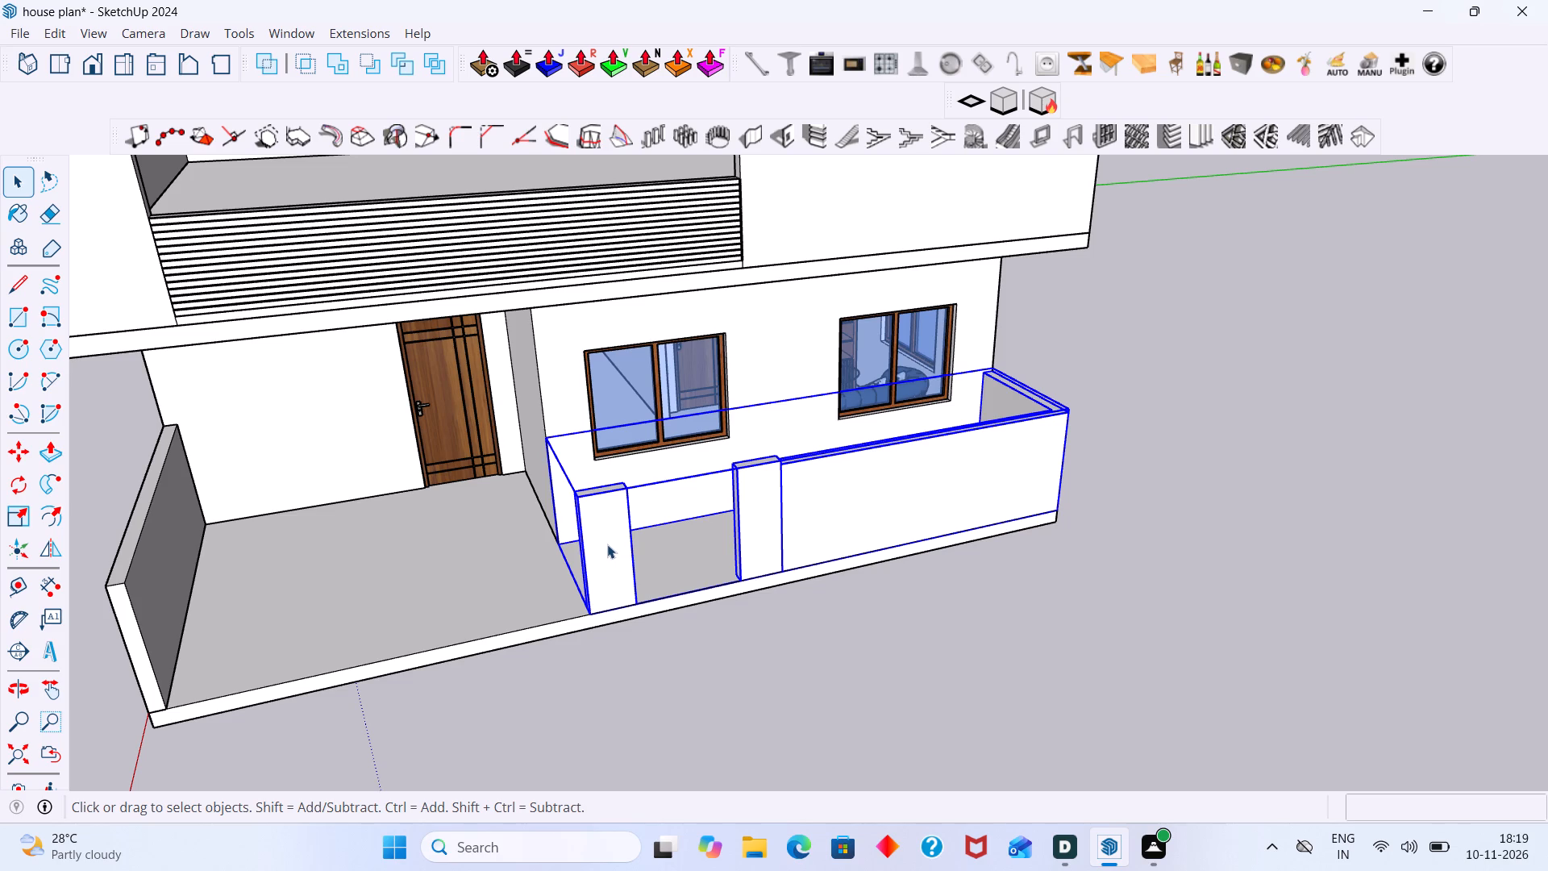
pyautogui.doubleClick(607, 544)
pyautogui.click(605, 561)
pyautogui.doubleClick(605, 561)
pyautogui.click(601, 571)
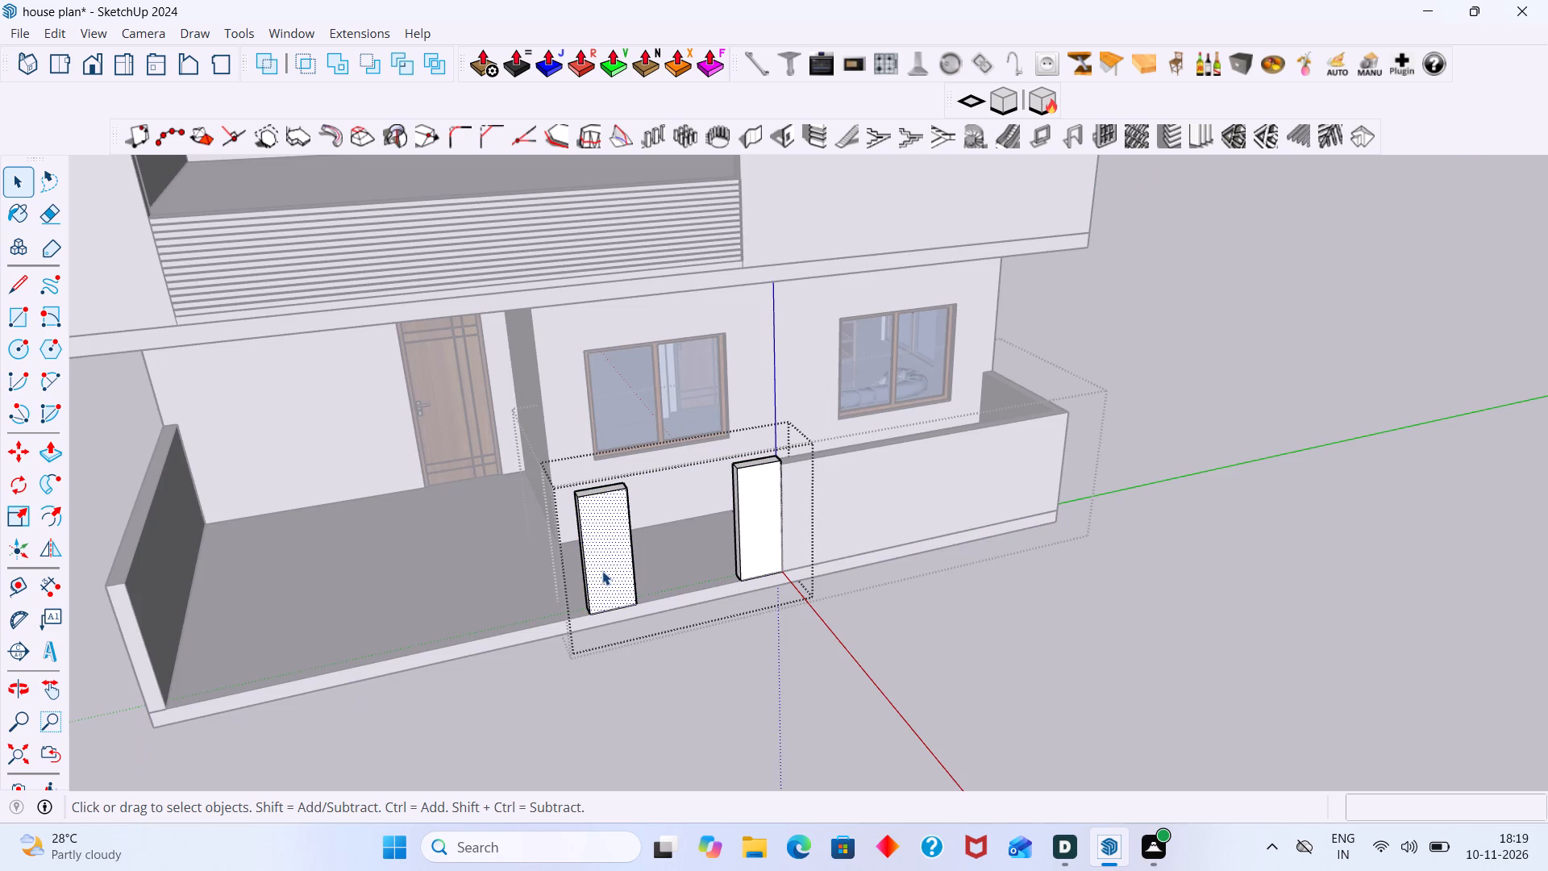
pyautogui.click(580, 574)
pyautogui.click(638, 669)
pyautogui.click(601, 561)
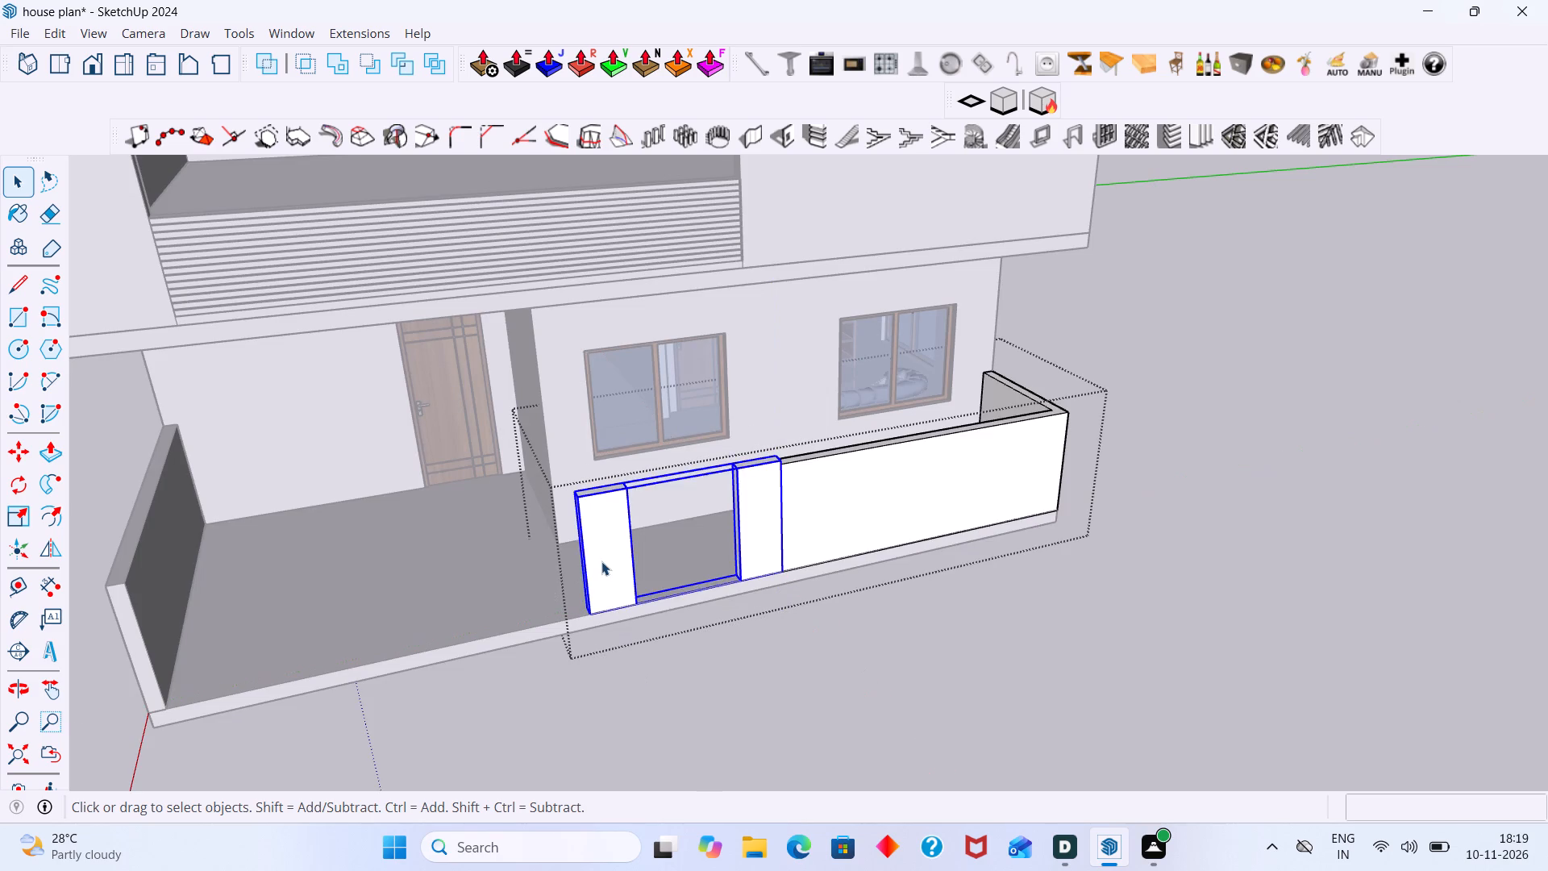
pyautogui.doubleClick(601, 561)
pyautogui.press('m')
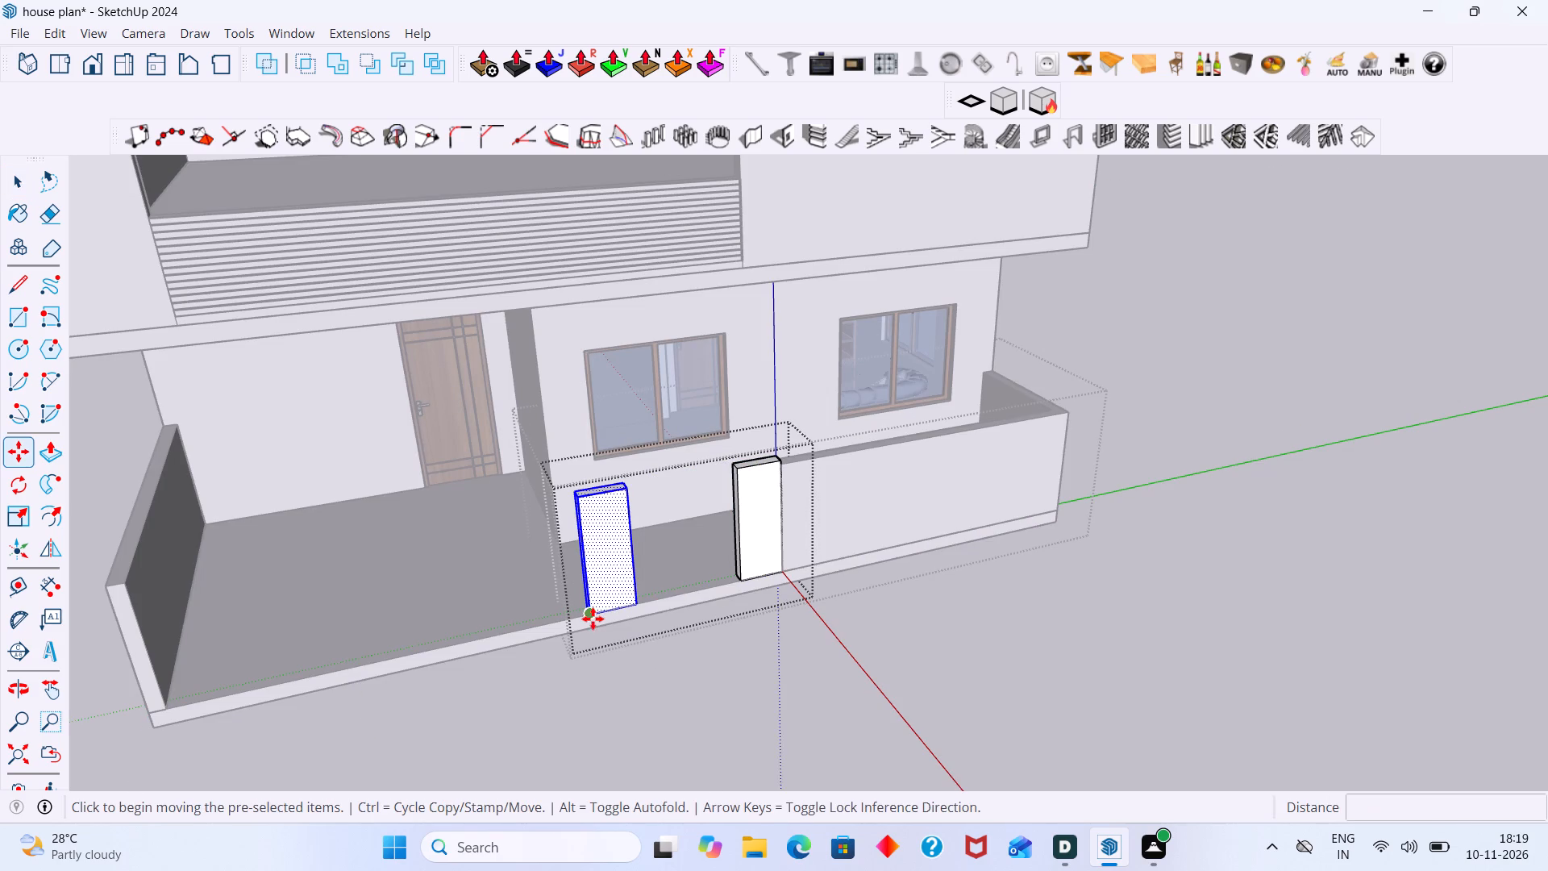
pyautogui.click(593, 617)
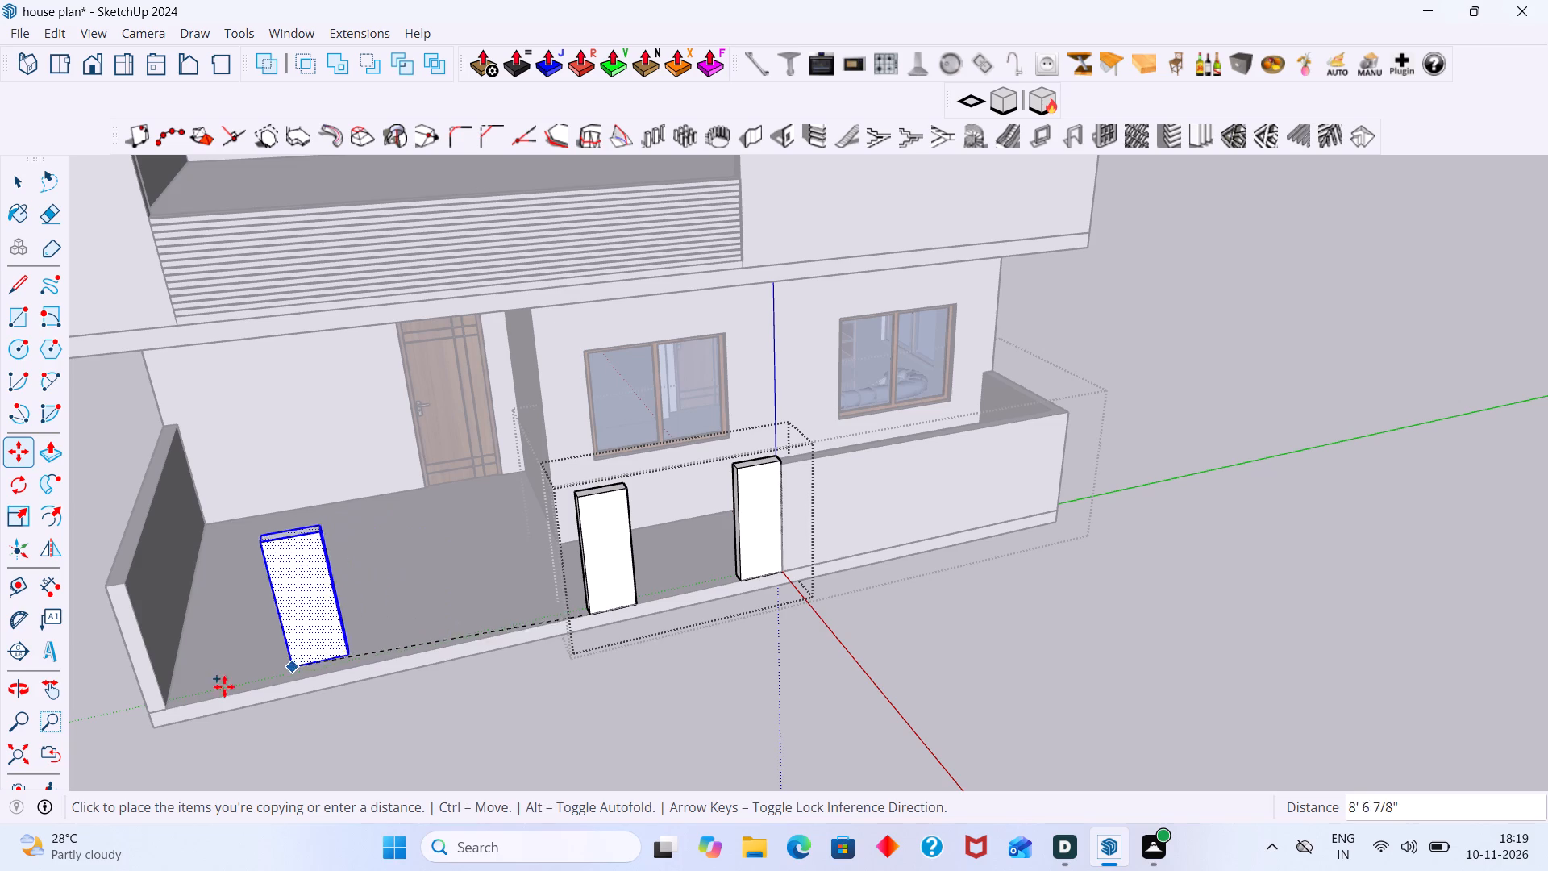
pyautogui.scroll(8, 144, 709)
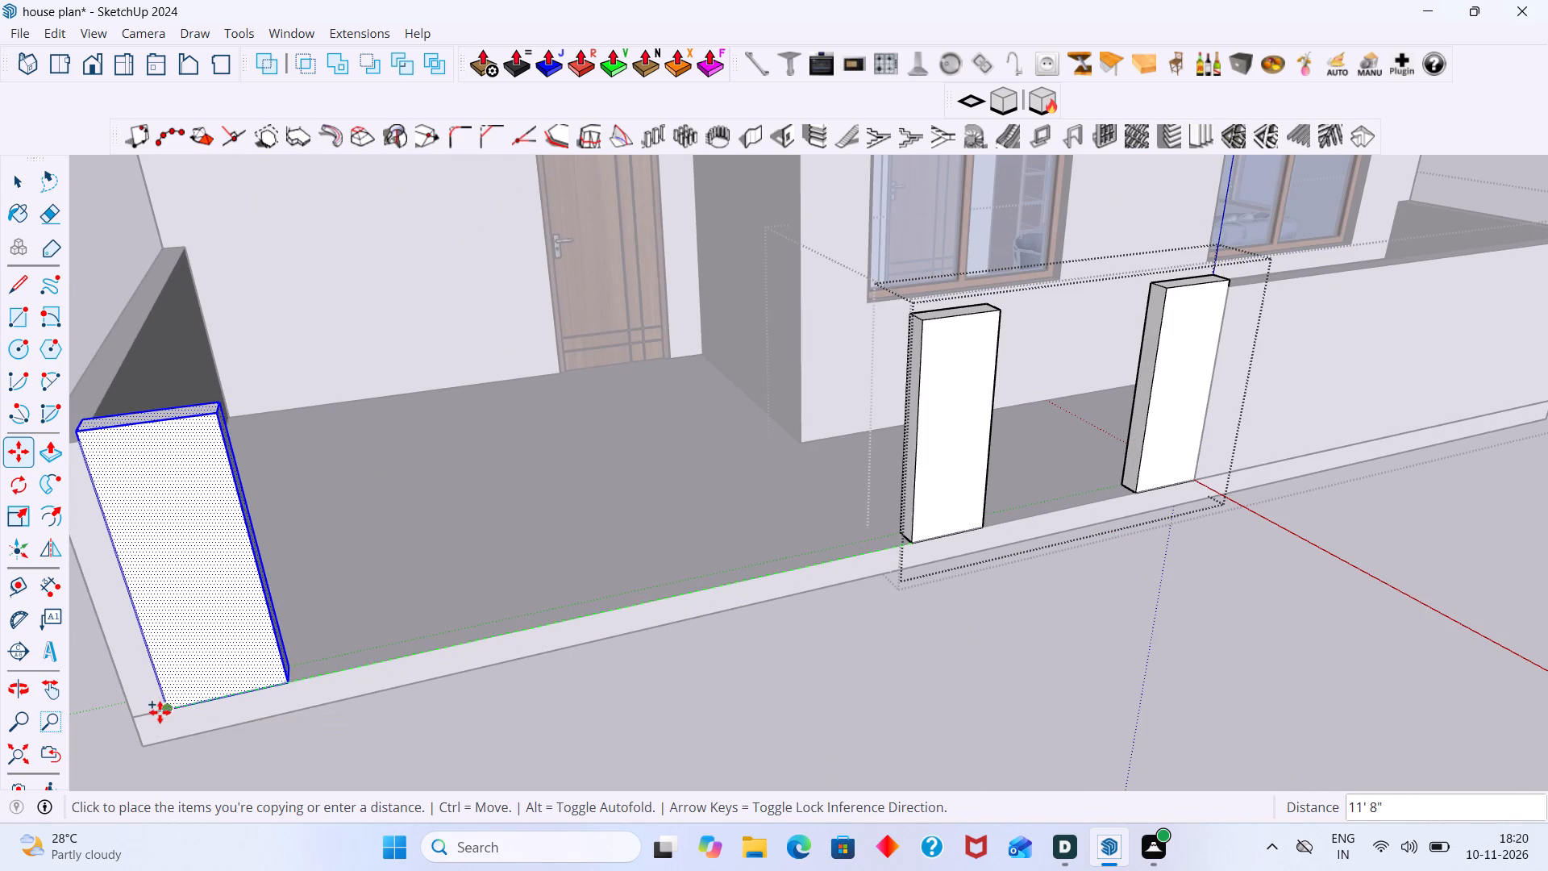
pyautogui.scroll(-1, 136, 716)
pyautogui.keyDown('shift'); pyautogui.moveTo(137, 716); pyautogui.dragTo(312, 700, button='middle'); pyautogui.keyUp('shift')
pyautogui.scroll(1, 300, 697)
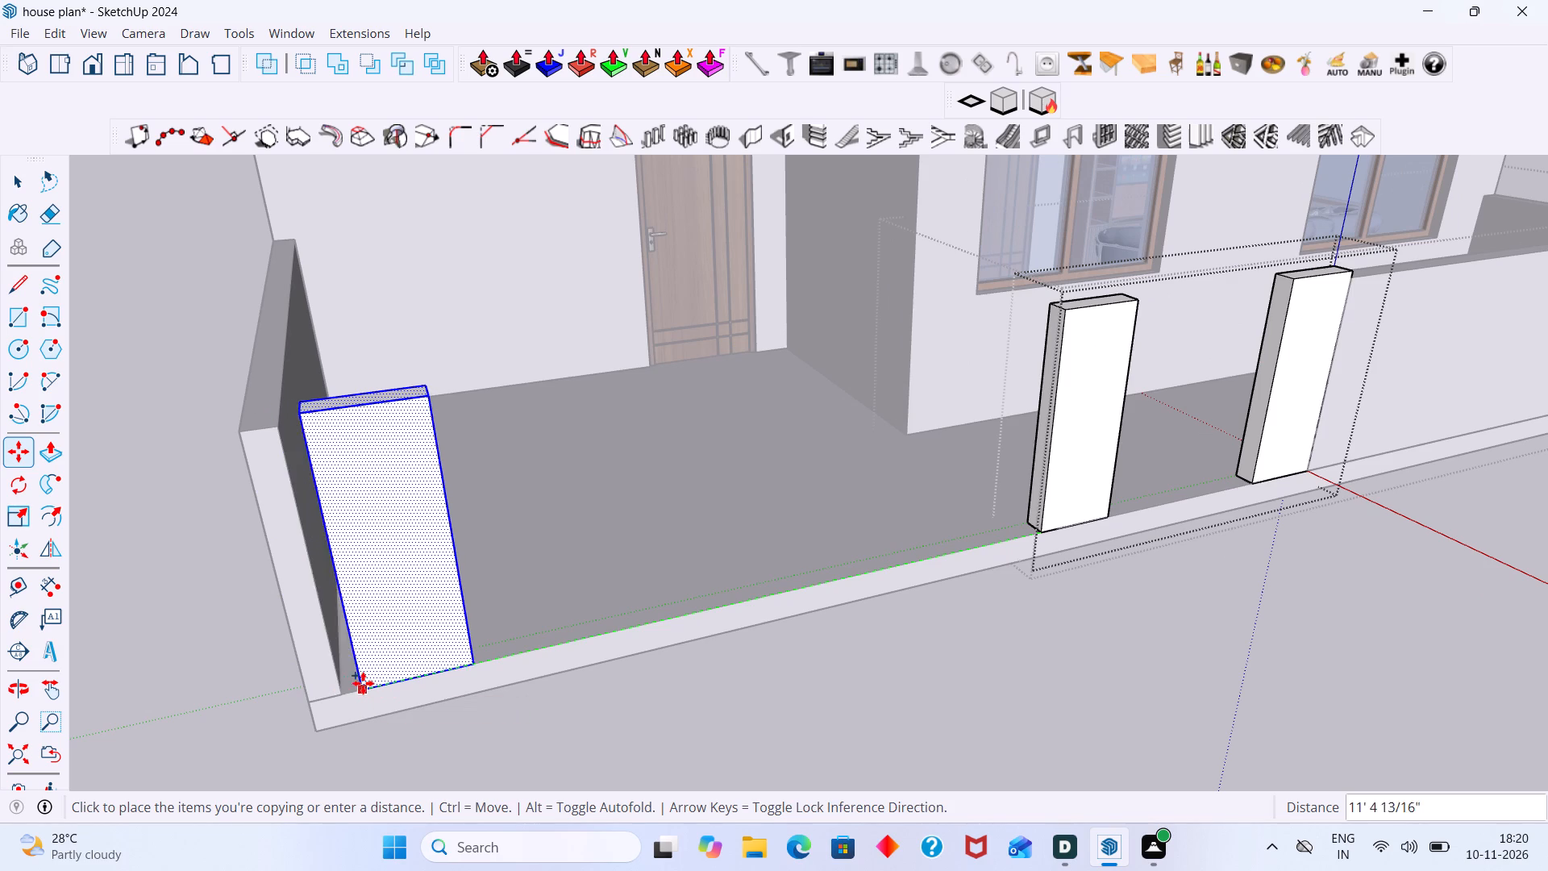
pyautogui.click(342, 688)
pyautogui.press('space')
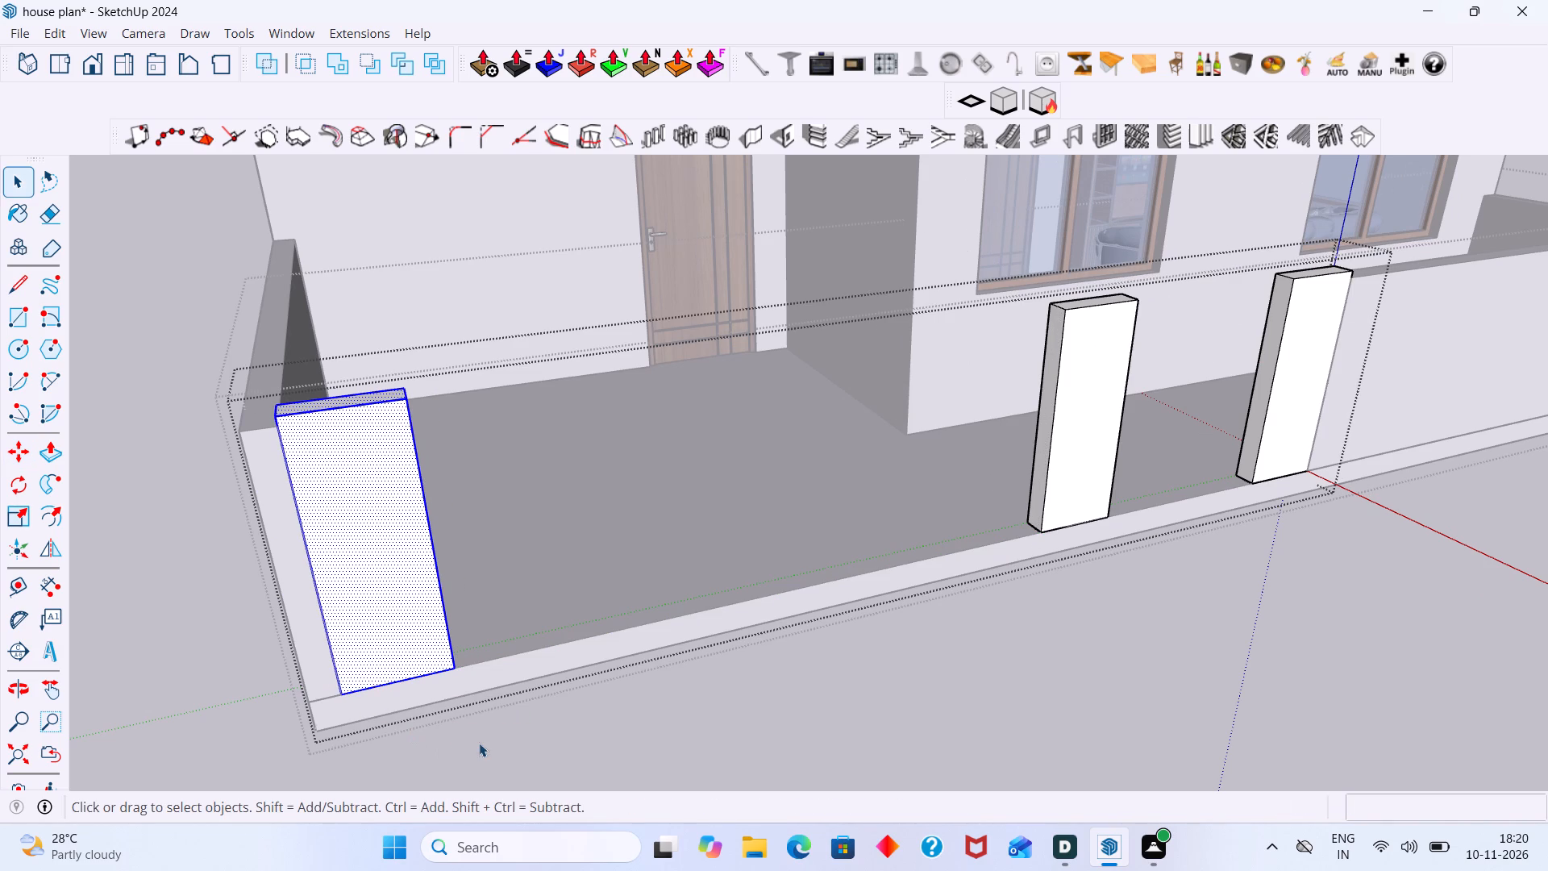
pyautogui.press('space')
pyautogui.click(483, 744)
pyautogui.scroll(-4, 442, 690)
pyautogui.moveTo(489, 674); pyautogui.dragTo(586, 665, button='middle')
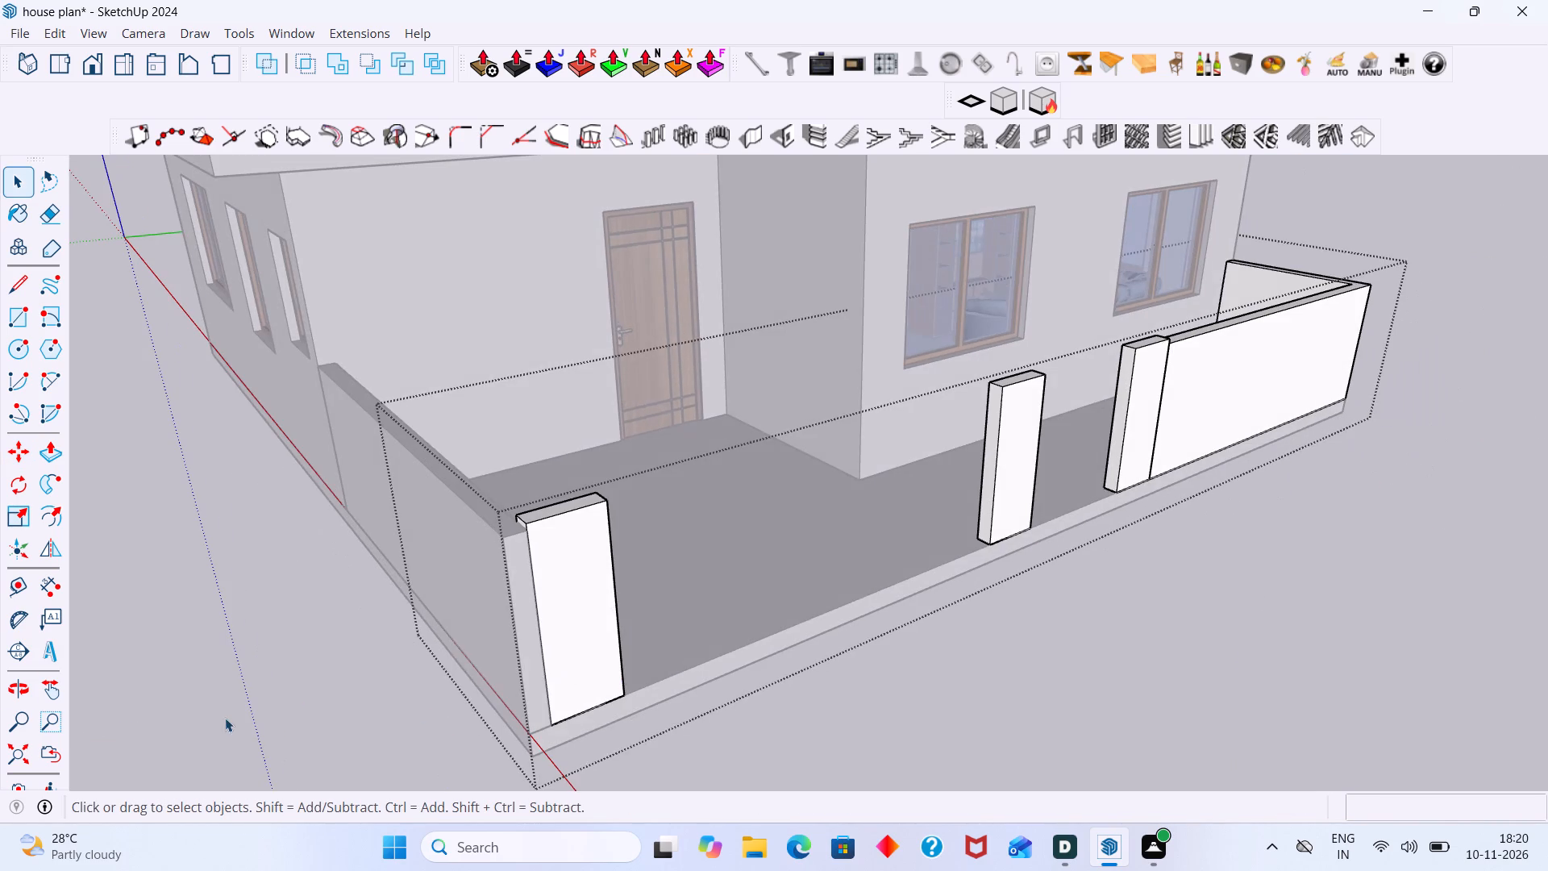
pyautogui.click(224, 717)
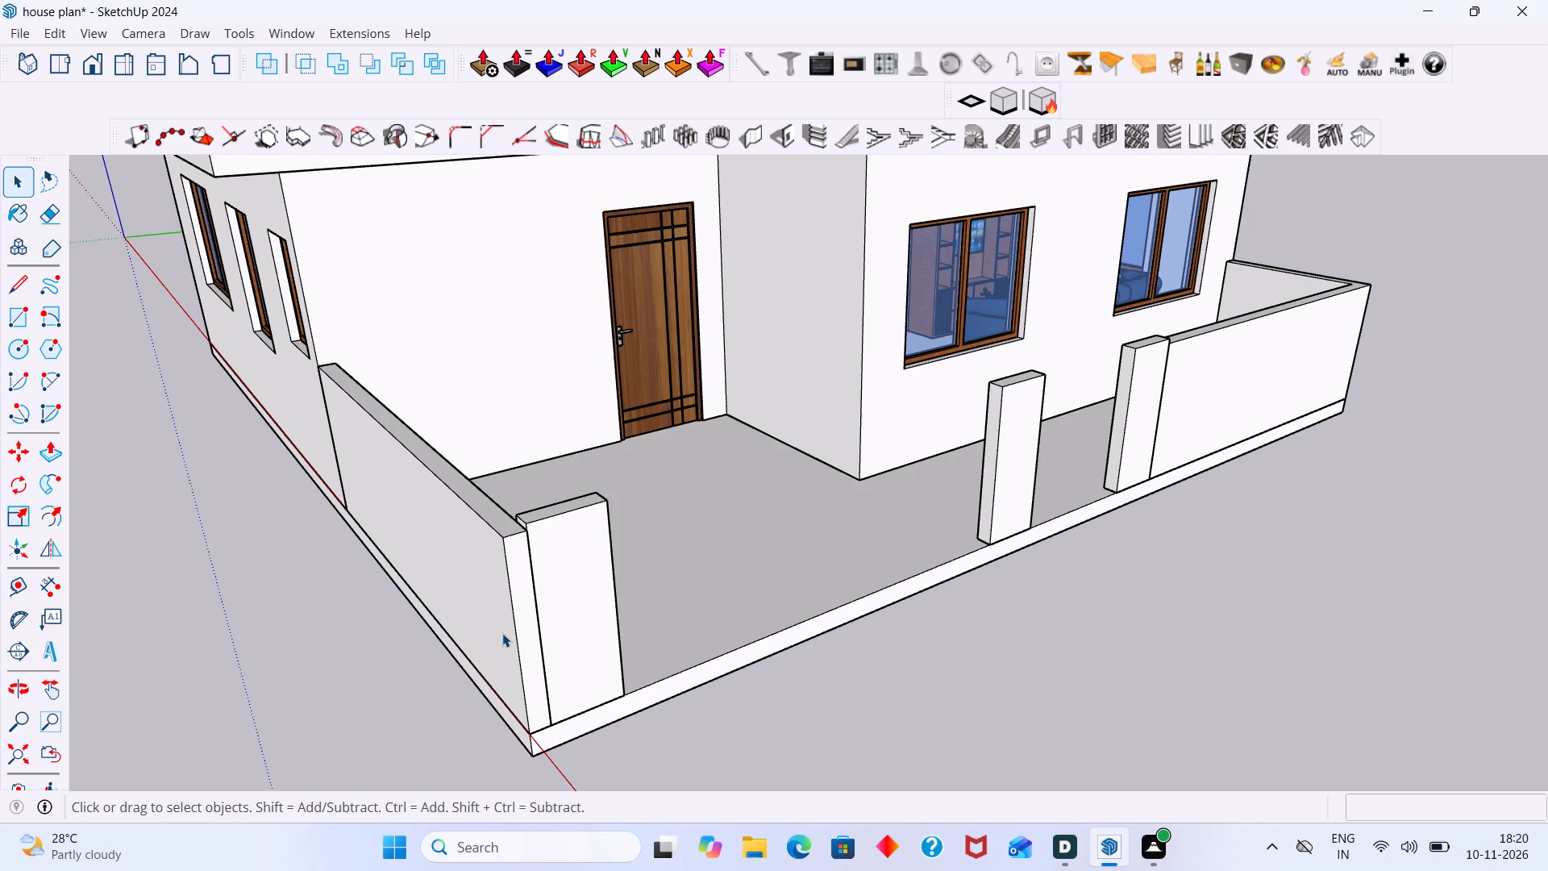
# Push/Pull the side wall's front end face back 5" to line up with the new pillar's rear corner, and leave the wall's group.
pyautogui.click(525, 624)
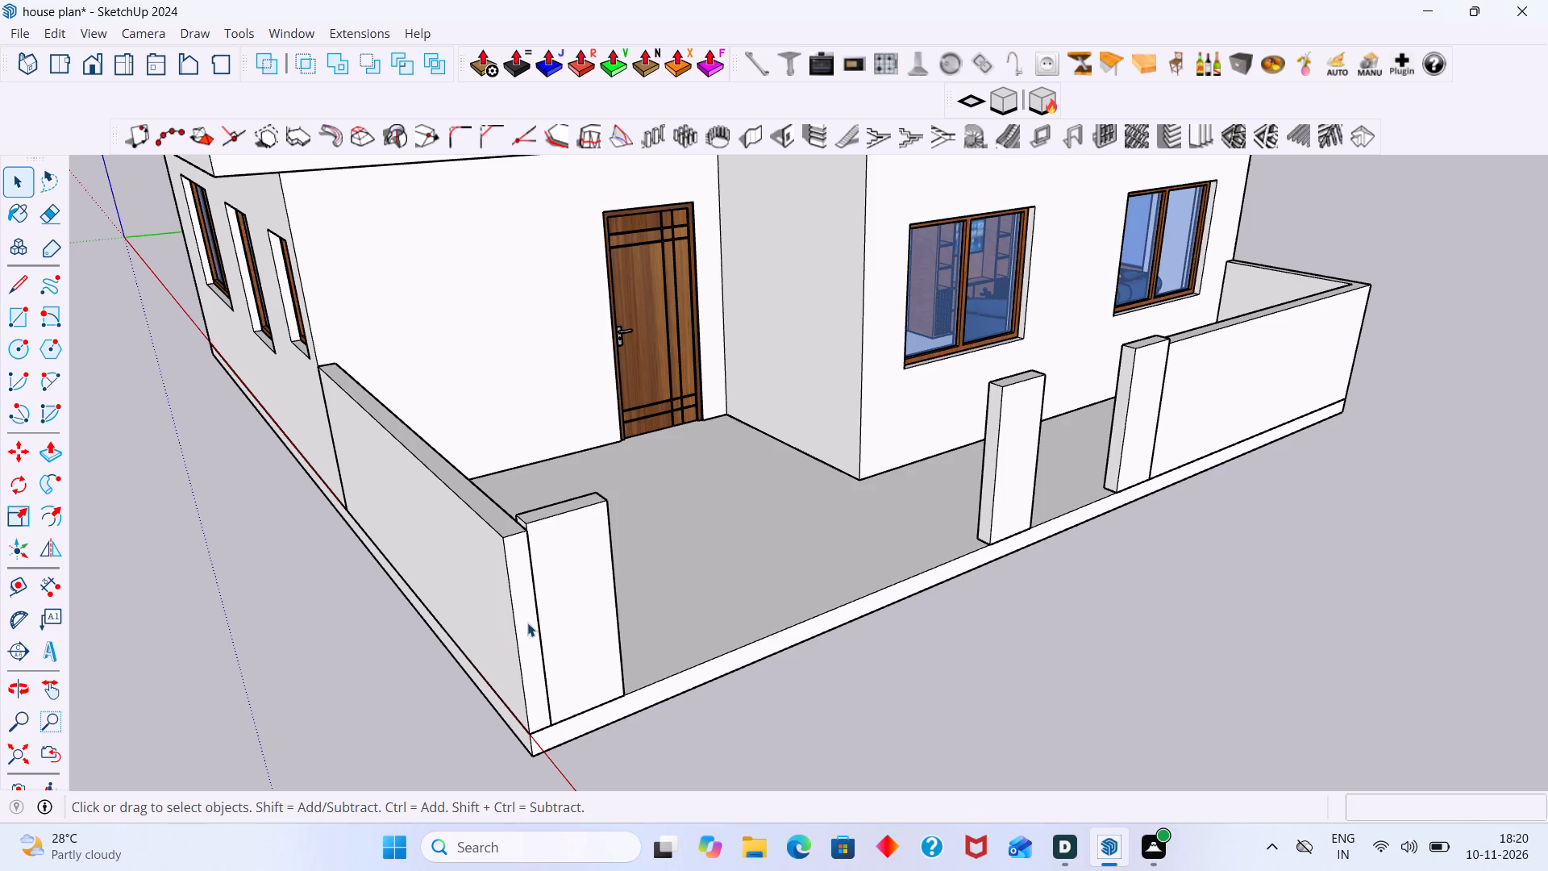
pyautogui.doubleClick(529, 622)
pyautogui.scroll(3, 529, 622)
pyautogui.click(529, 622)
pyautogui.press('p')
pyautogui.click(529, 622)
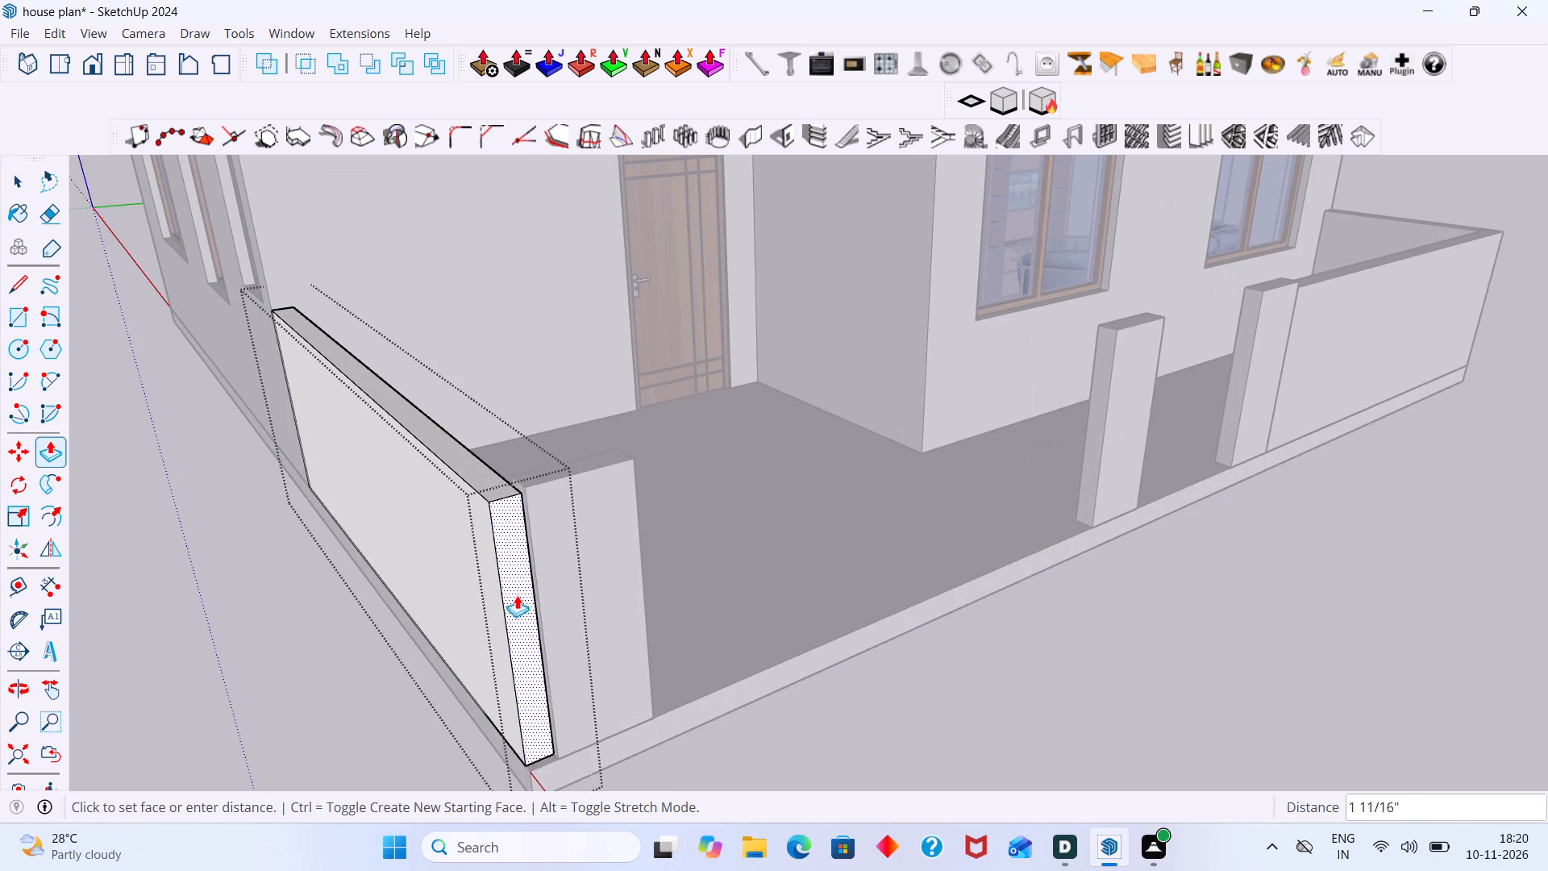
pyautogui.scroll(9, 506, 483)
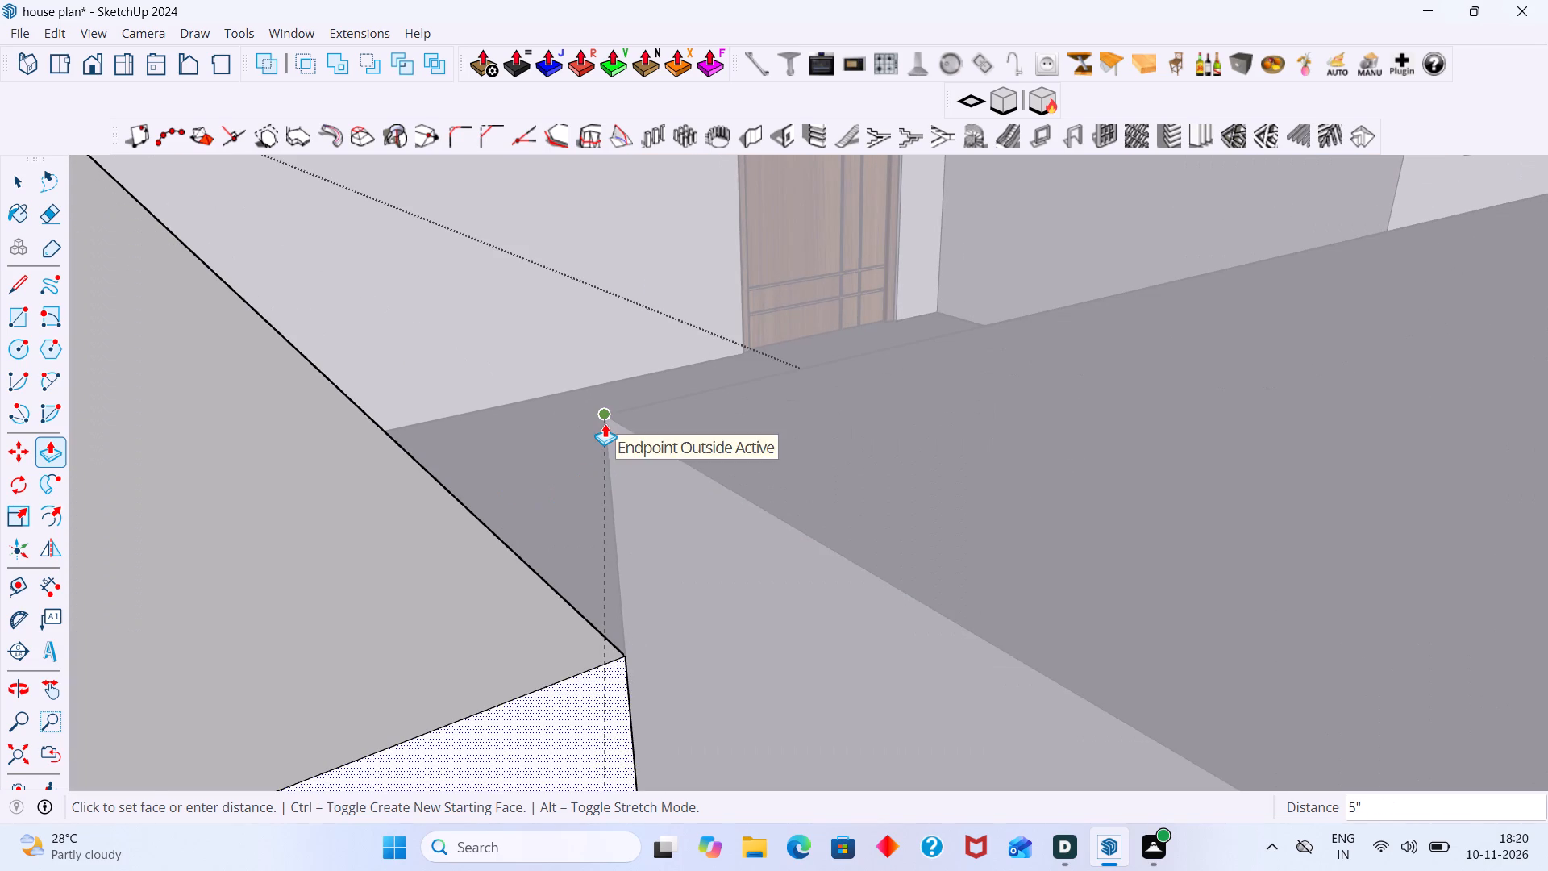
pyautogui.click(605, 423)
pyautogui.press('space')
pyautogui.scroll(-10, 582, 427)
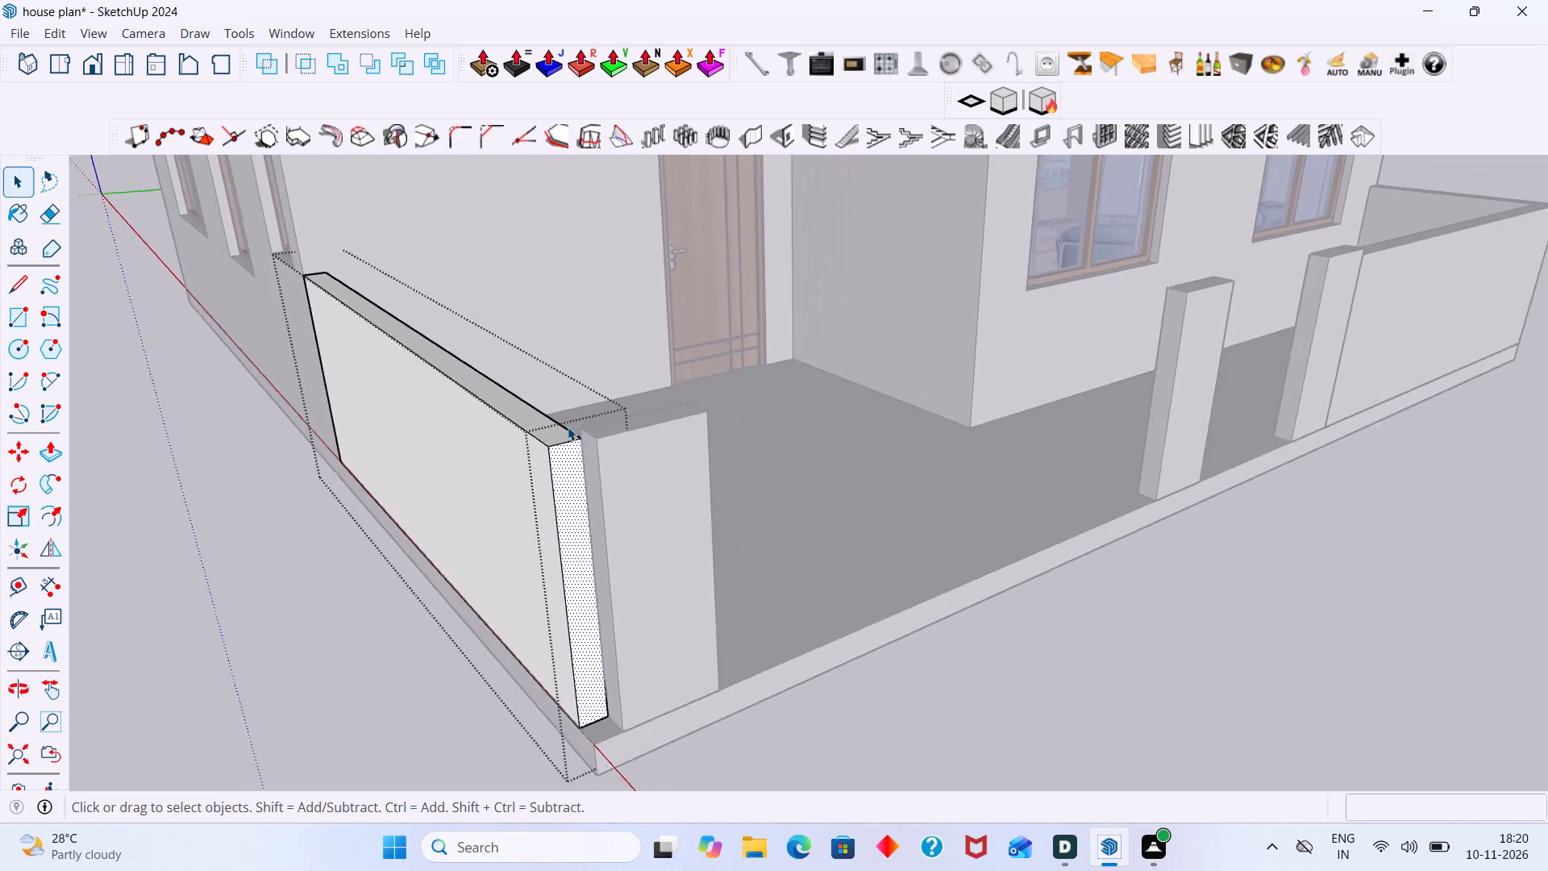
pyautogui.scroll(-3, 568, 427)
pyautogui.click(838, 621)
# Inside its group, move the new pillar 5" along the porch's front edge to the outer corner in front of the side wall, and leave the groups.
pyautogui.scroll(2, 637, 513)
pyautogui.click(625, 509)
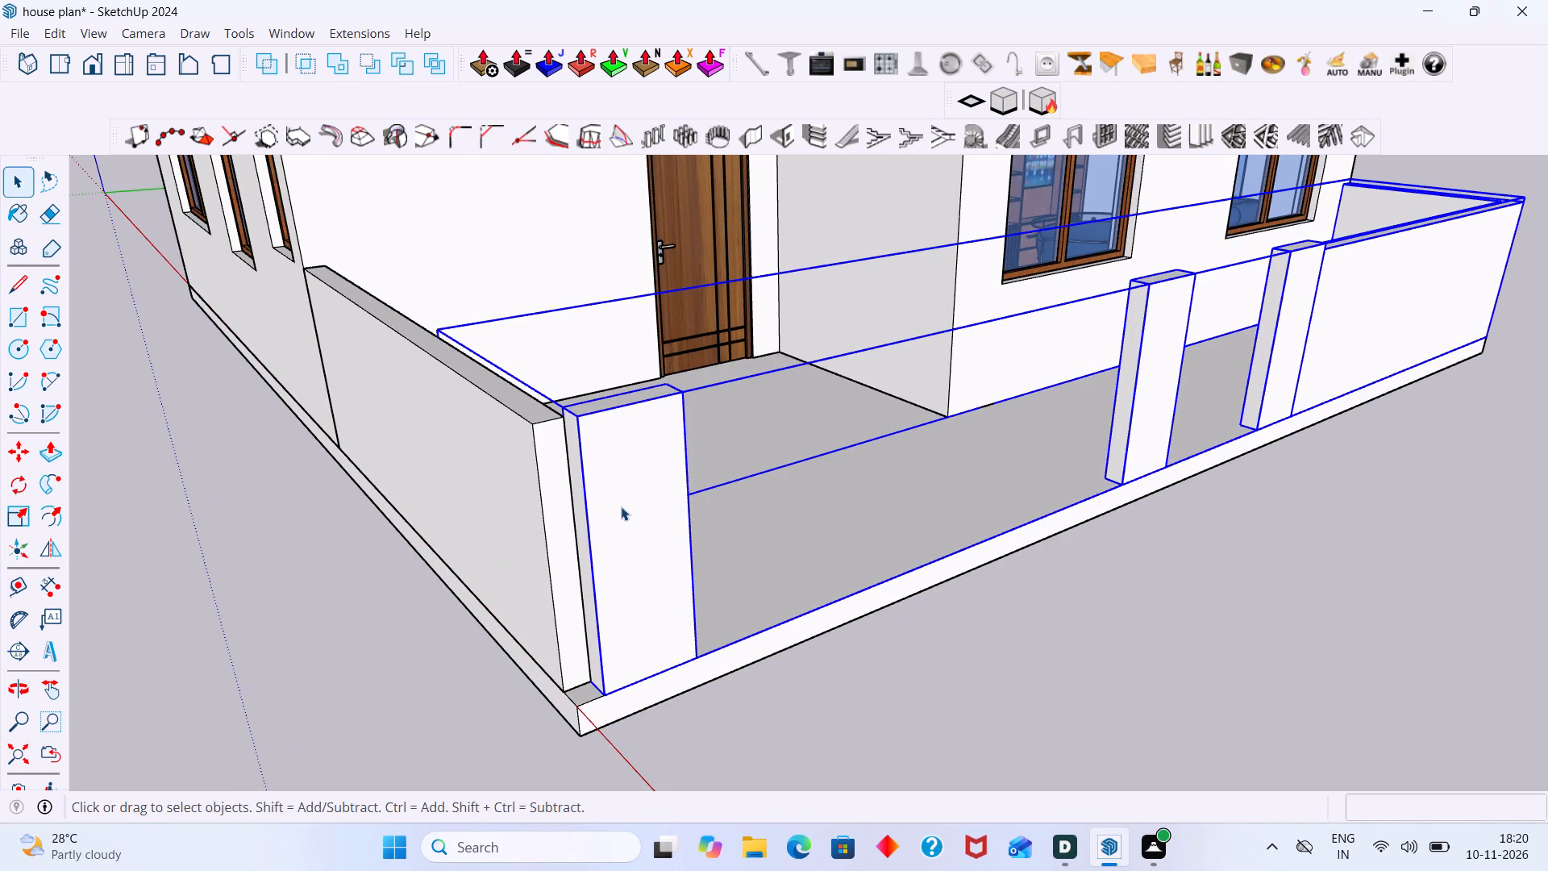
pyautogui.click(620, 506)
pyautogui.doubleClick(611, 510)
pyautogui.click(604, 526)
pyautogui.doubleClick(602, 528)
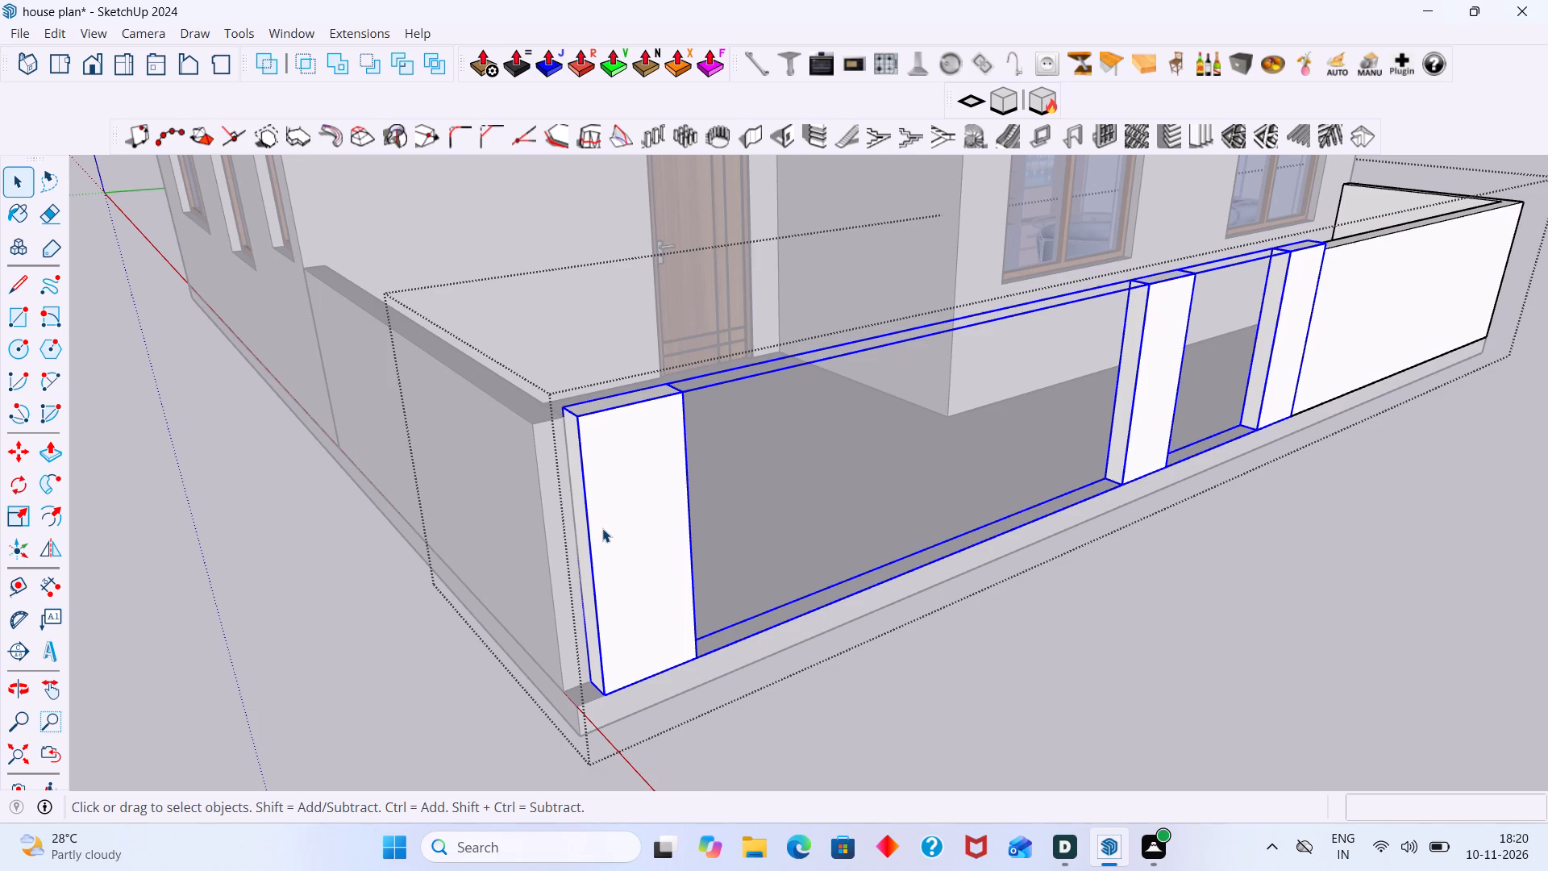
pyautogui.click(596, 538)
pyautogui.doubleClick(596, 538)
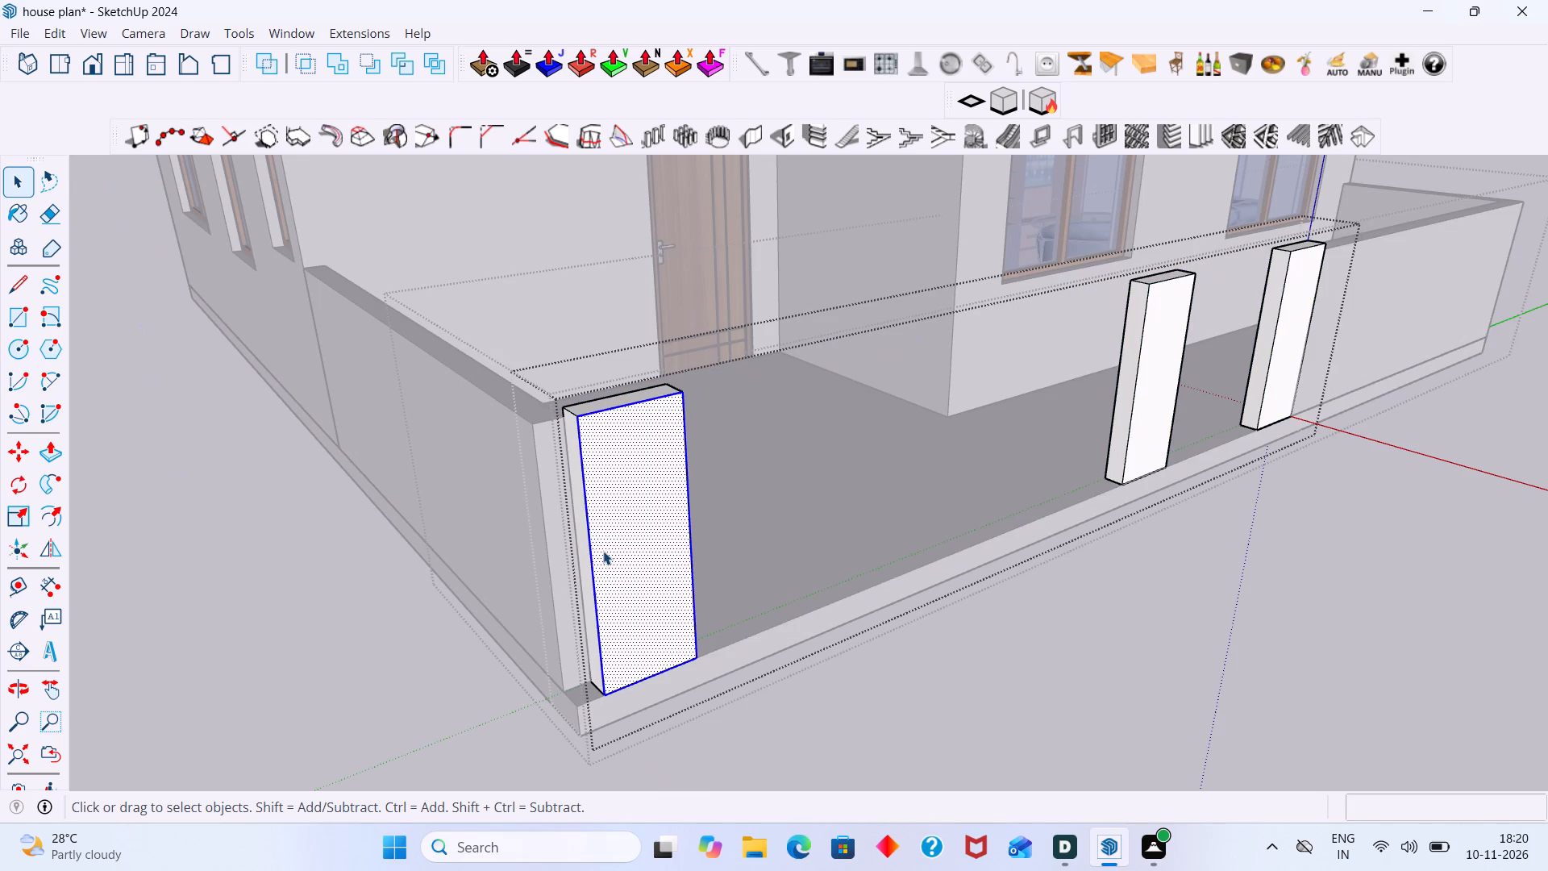
pyautogui.click(805, 675)
pyautogui.doubleClick(598, 571)
pyautogui.tripleClick(595, 566)
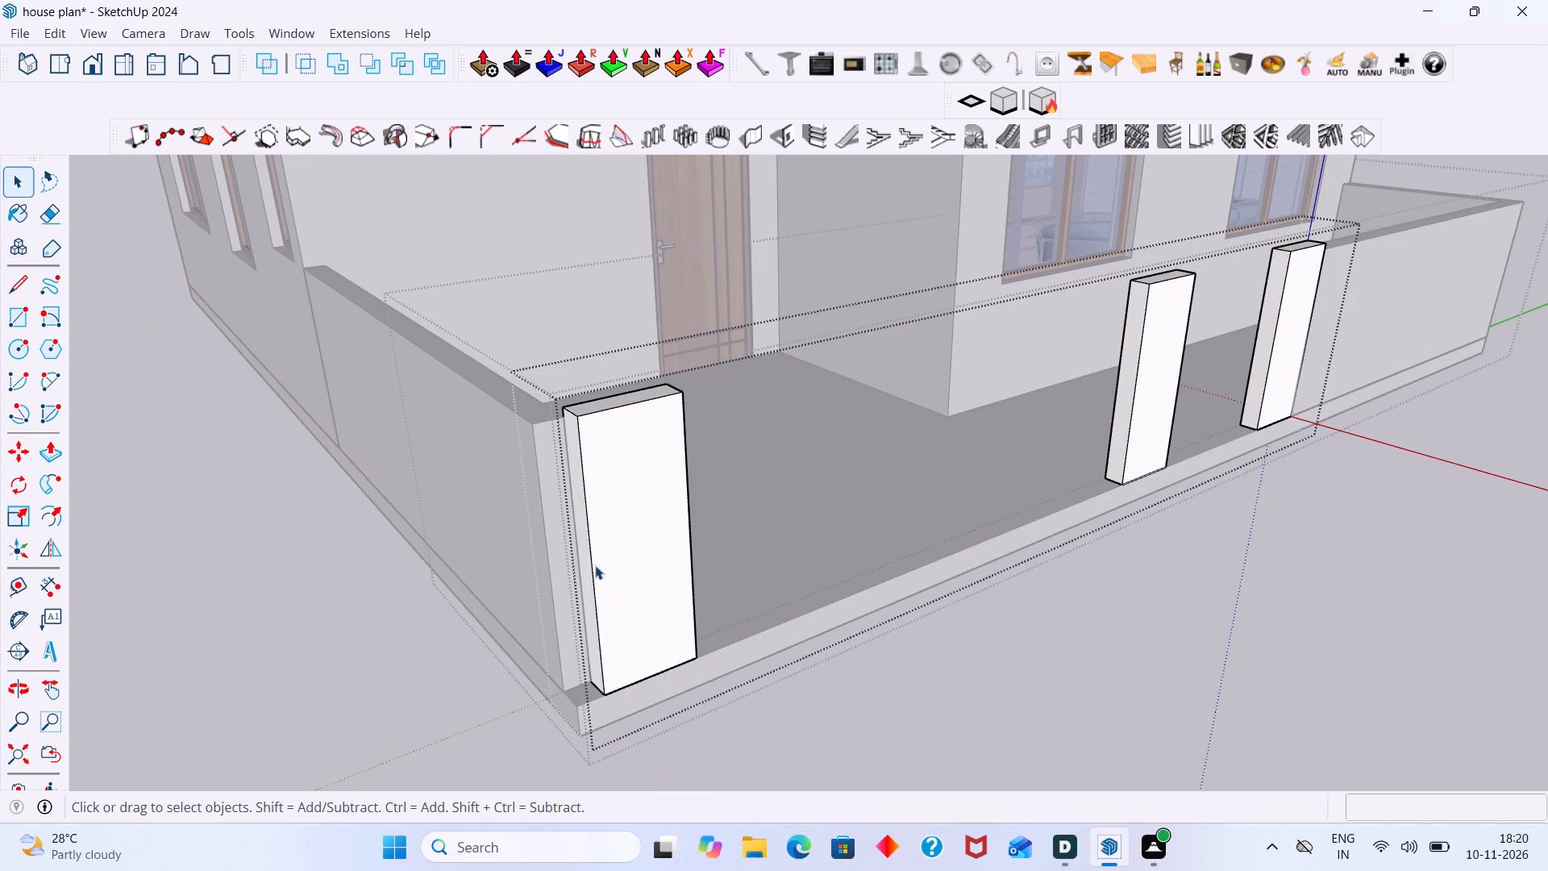
pyautogui.click(596, 565)
pyautogui.moveTo(908, 735); pyautogui.dragTo(896, 732)
pyautogui.tripleClick(655, 565)
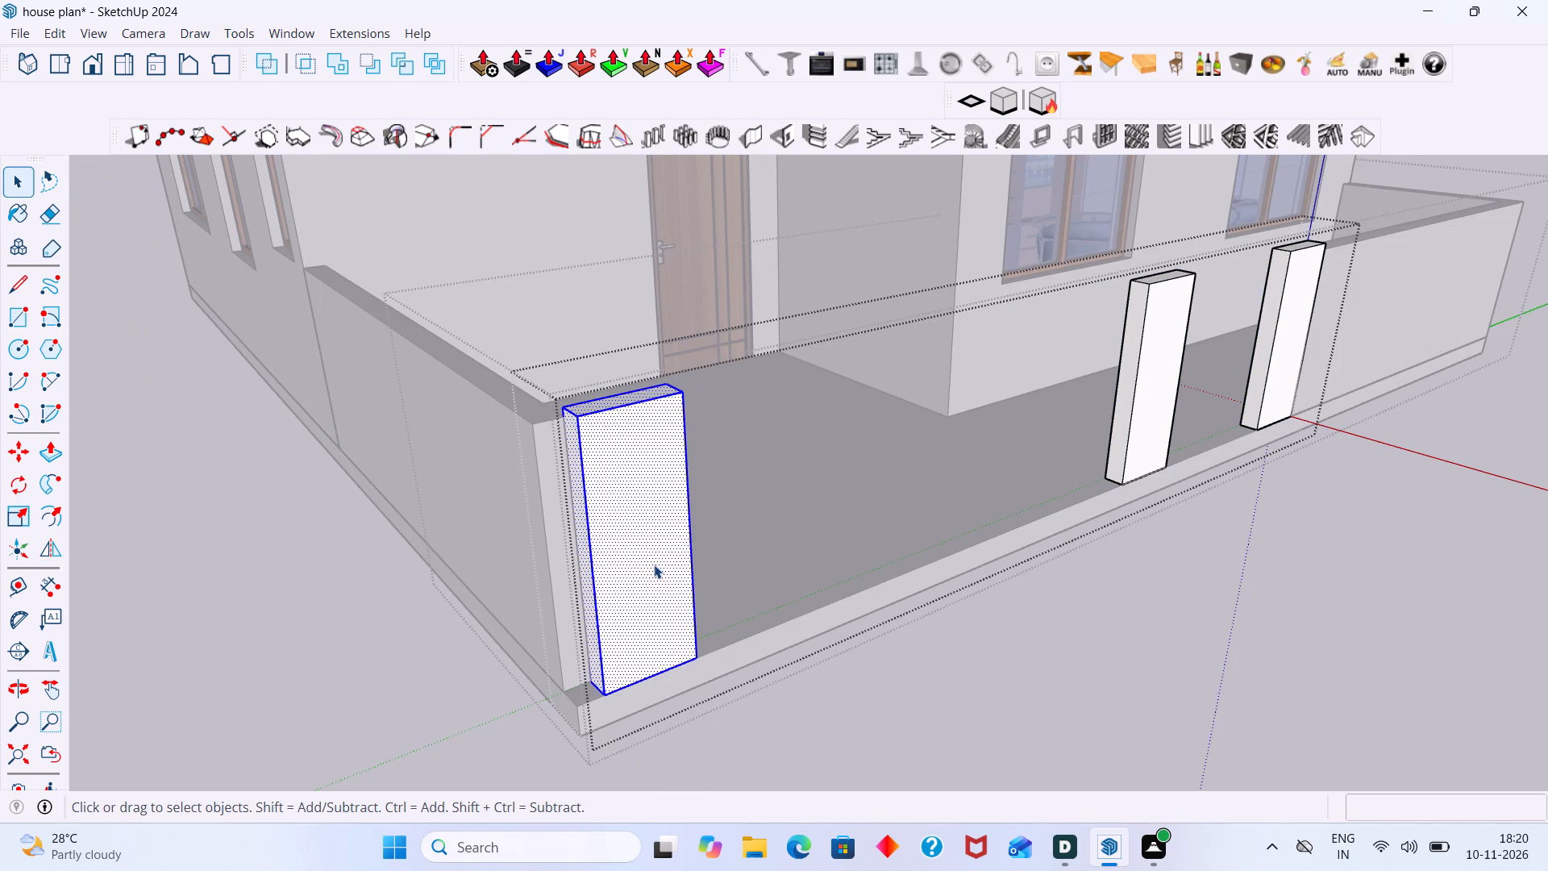
pyautogui.press('m')
pyautogui.scroll(3, 589, 669)
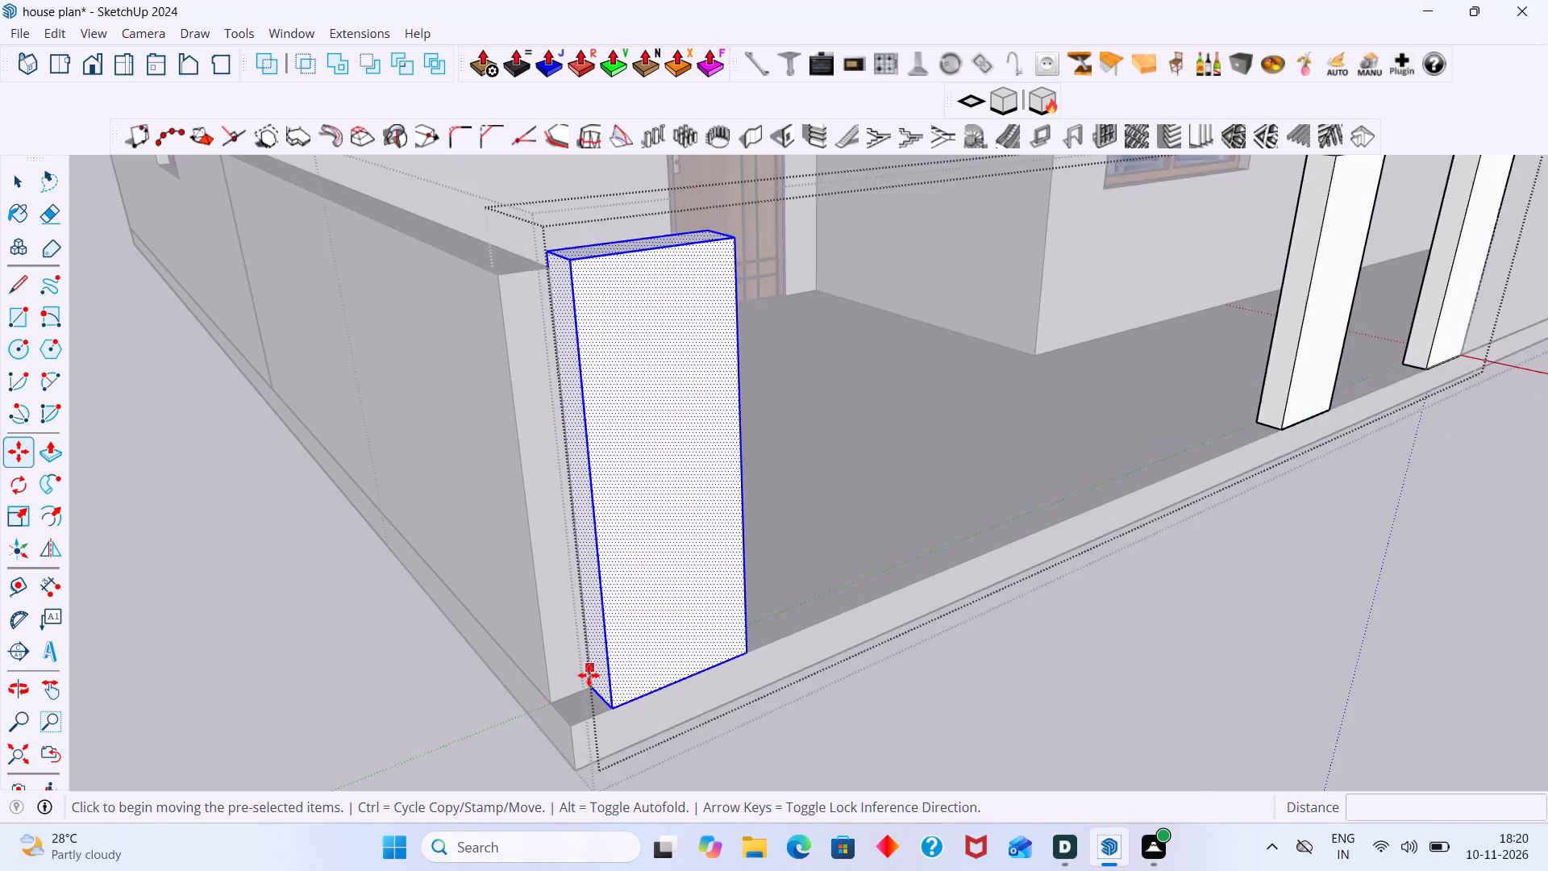
pyautogui.scroll(3, 589, 675)
pyautogui.click(589, 681)
pyautogui.click(543, 705)
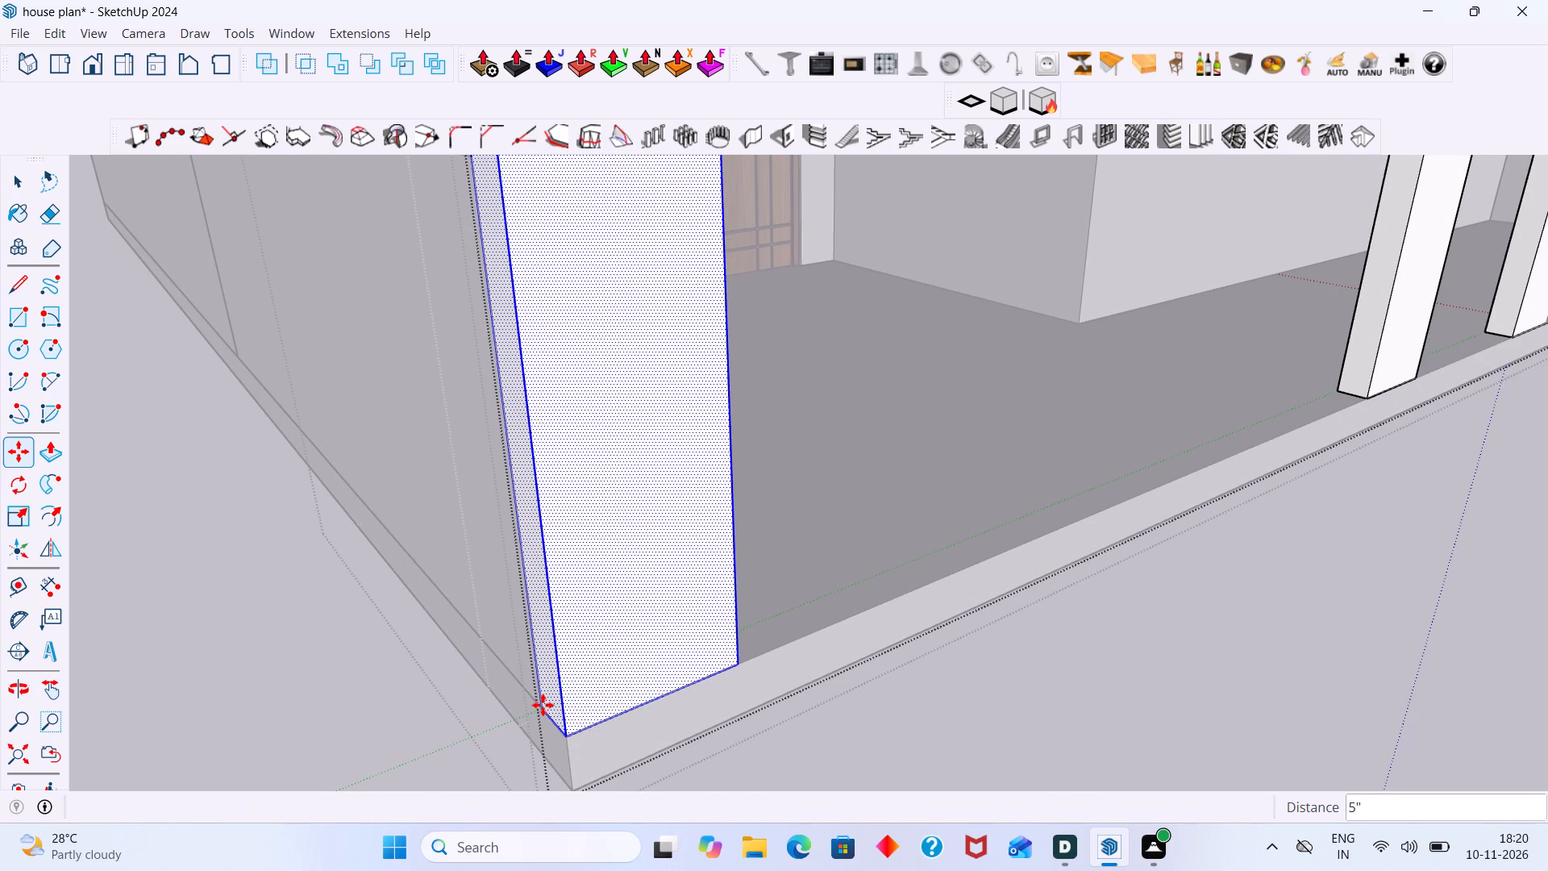
pyautogui.press('space')
pyautogui.scroll(-4, 767, 681)
pyautogui.click(961, 720)
pyautogui.scroll(-7, 905, 698)
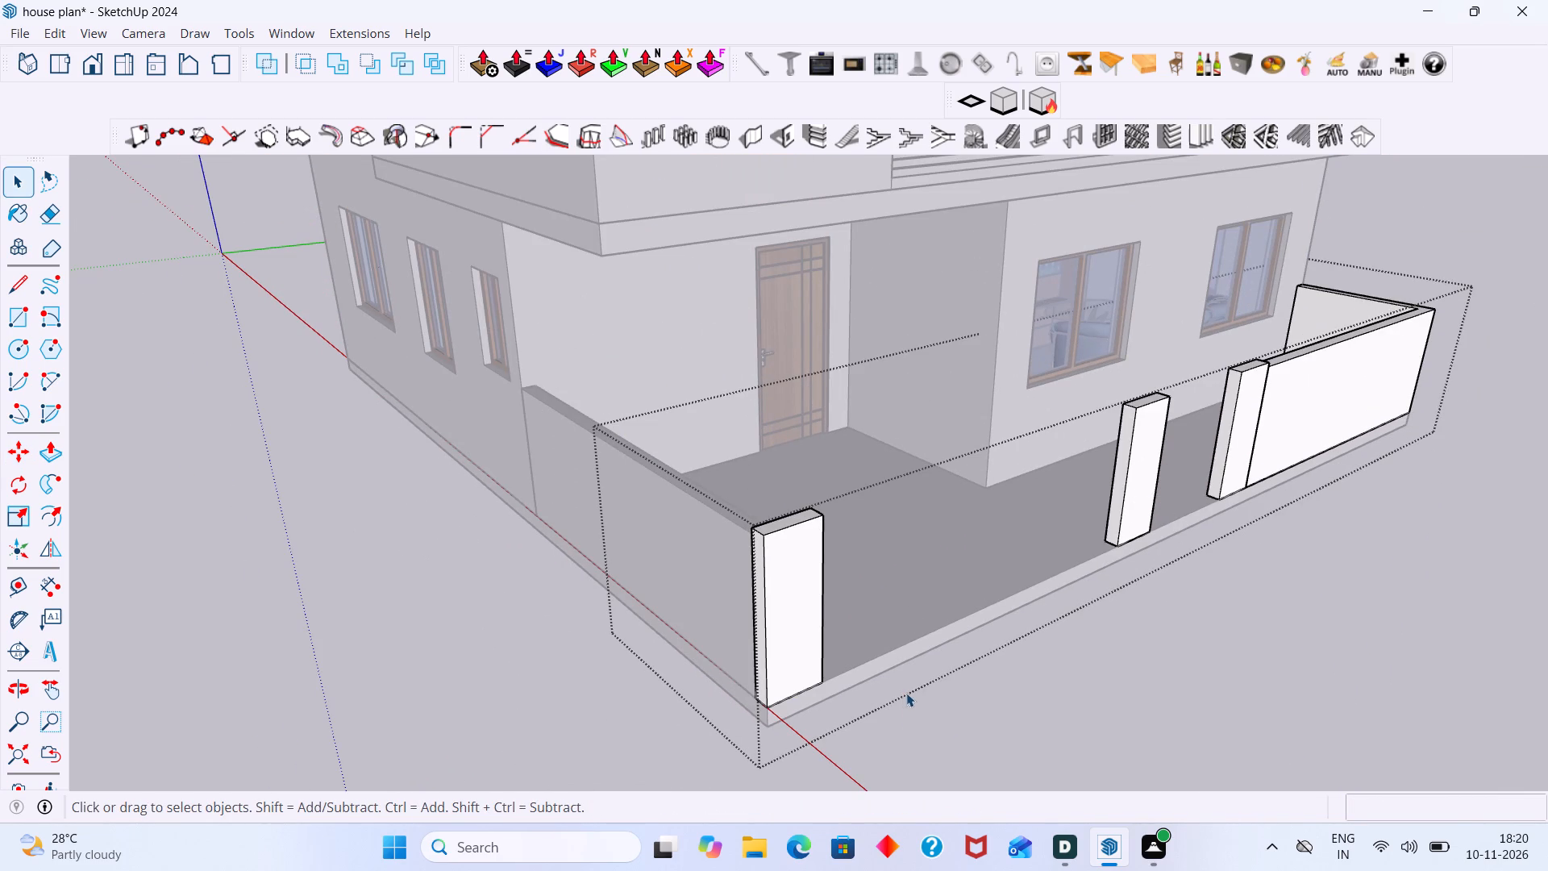
pyautogui.click(967, 738)
# Examine the porch pillars, low walls and house front from several angles.
pyautogui.scroll(-5, 981, 684)
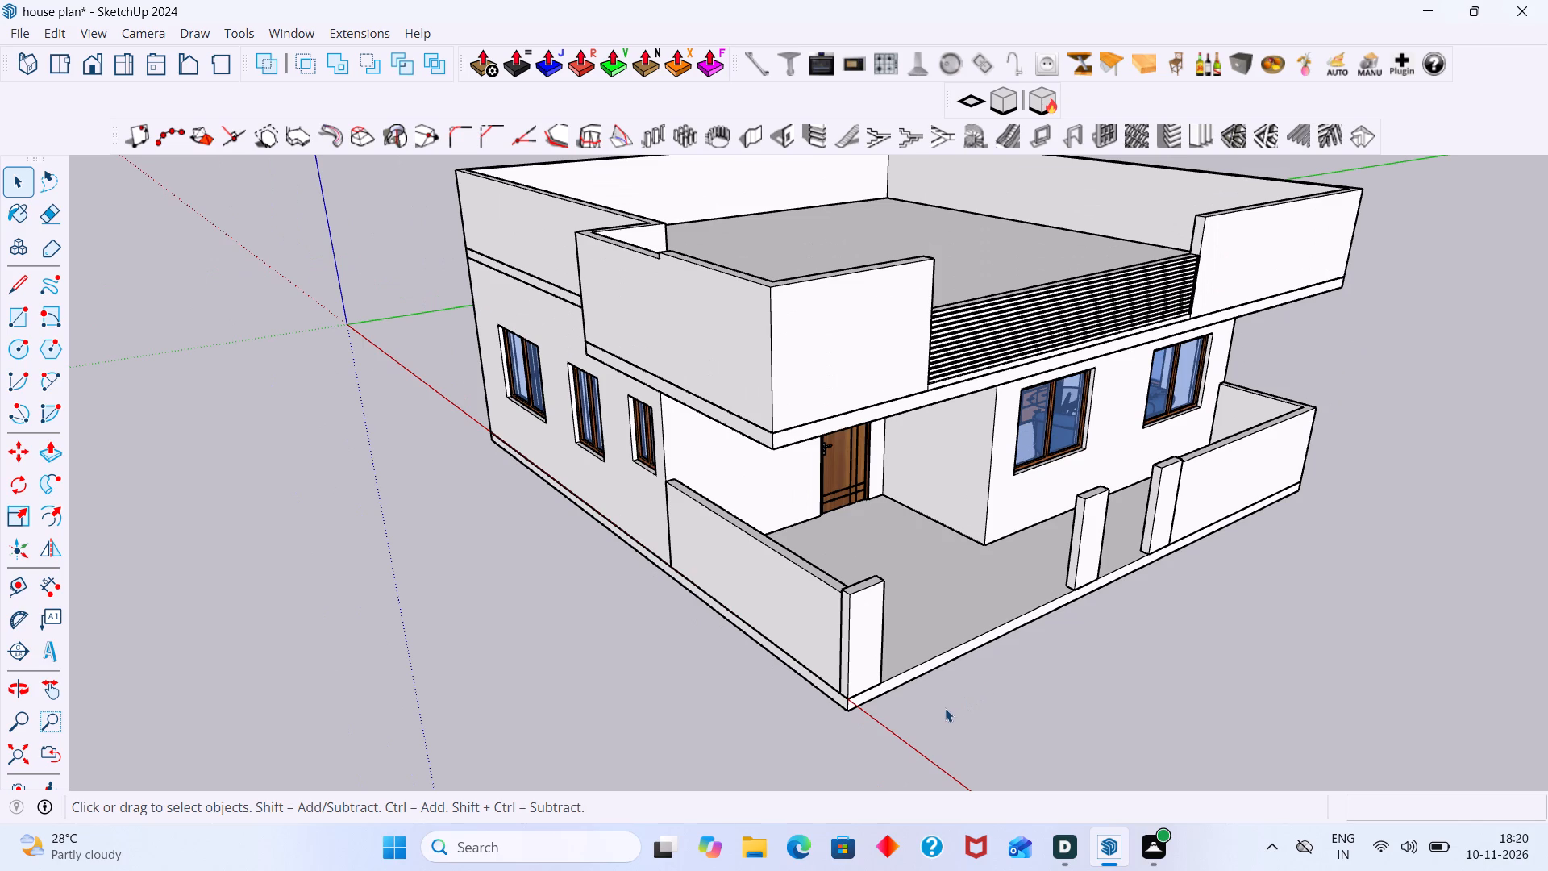
pyautogui.scroll(-4, 976, 698)
pyautogui.moveTo(1014, 677); pyautogui.dragTo(864, 666, button='middle')
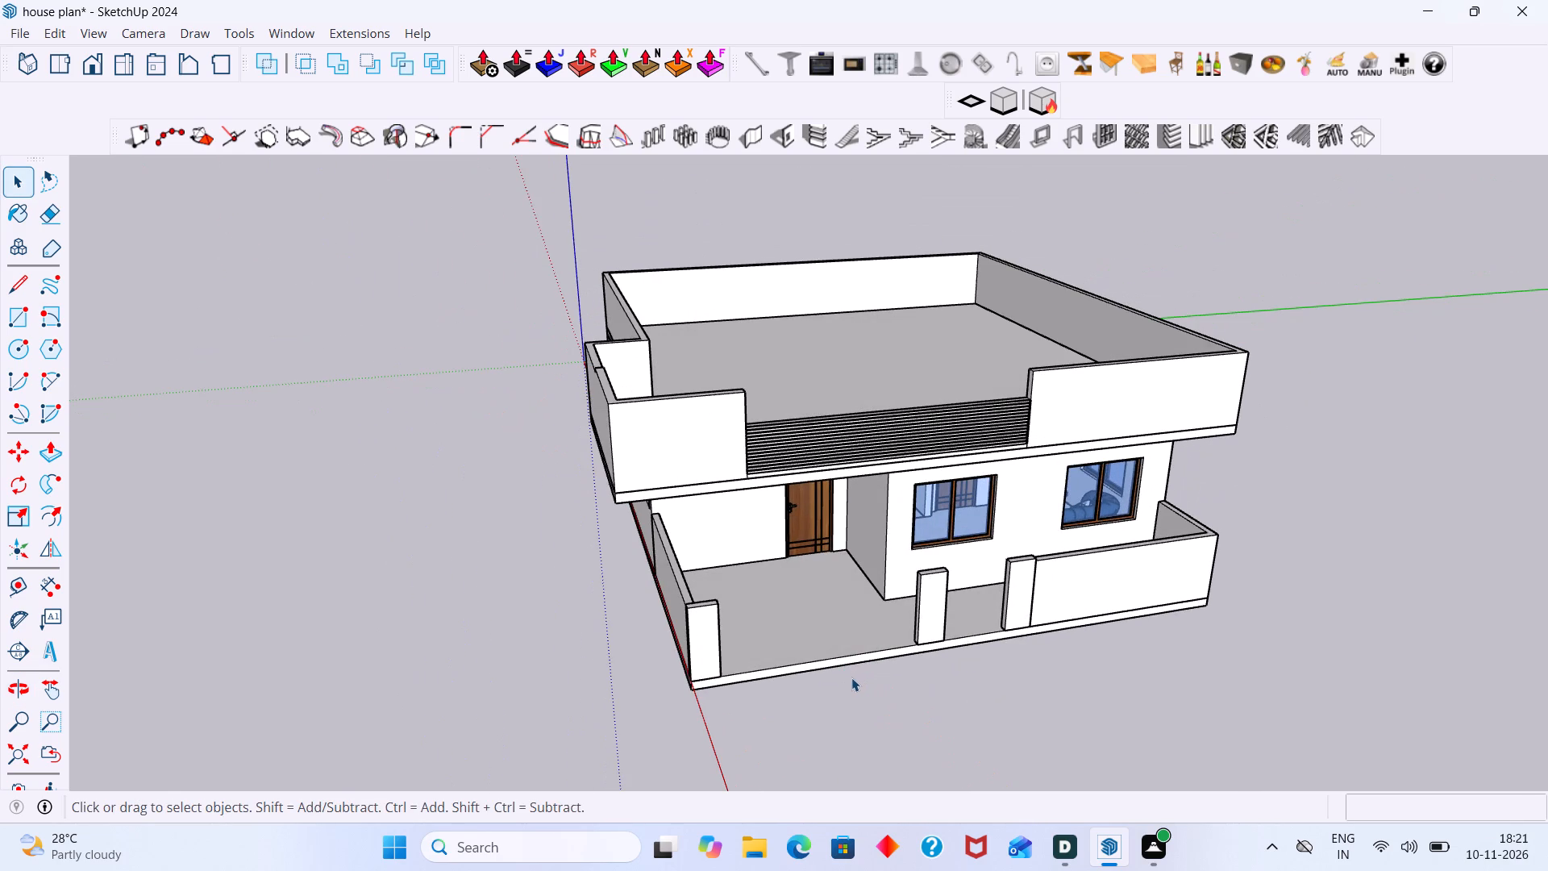
pyautogui.scroll(2, 742, 658)
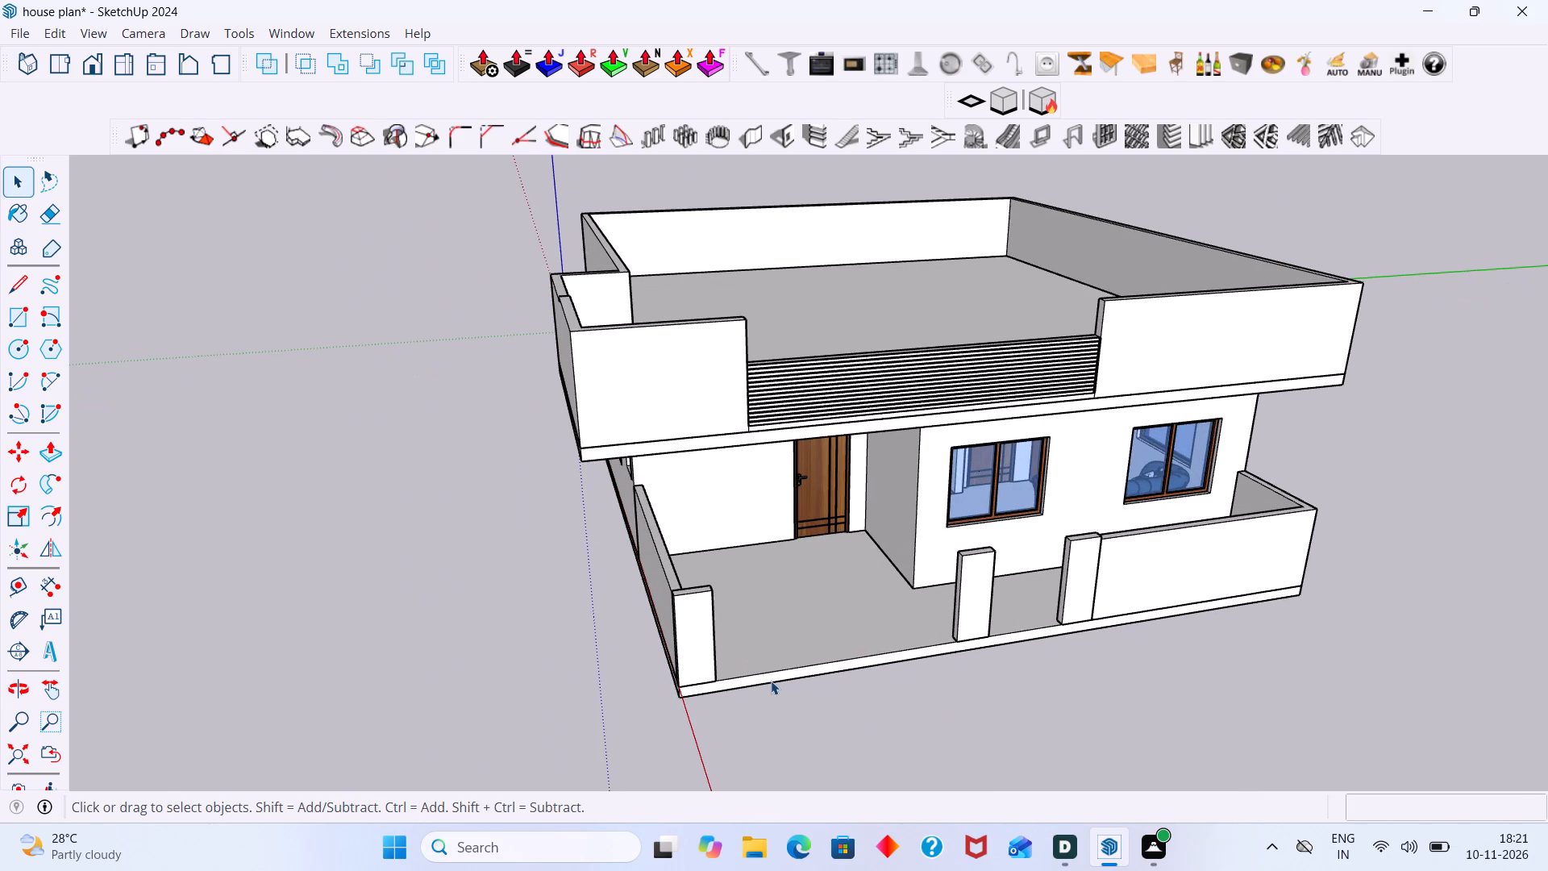
pyautogui.moveTo(799, 677); pyautogui.dragTo(891, 662, button='middle')
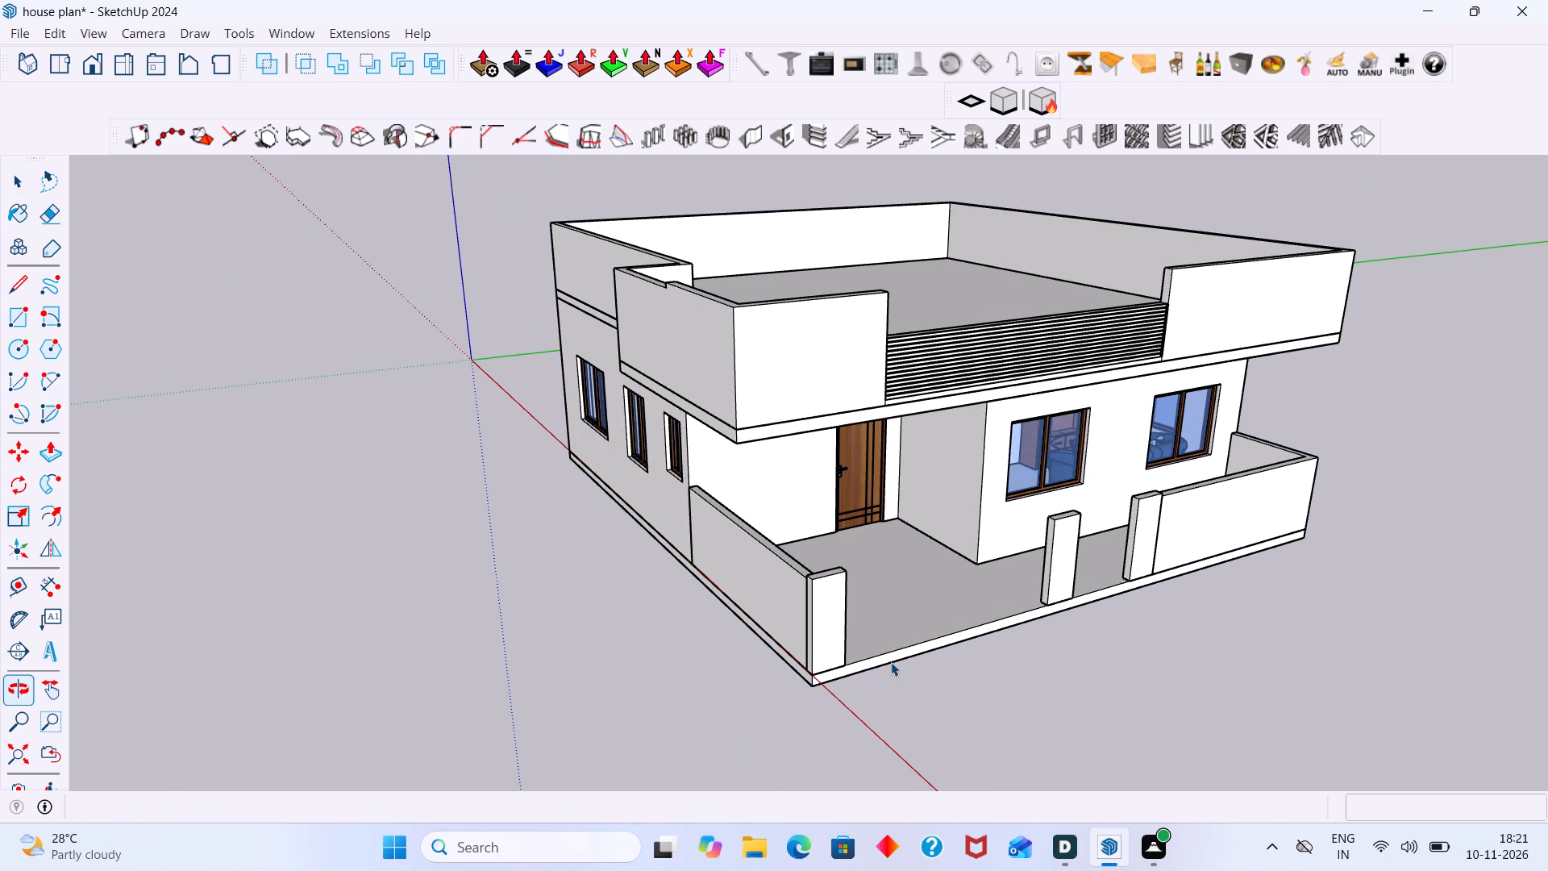
pyautogui.moveTo(884, 657); pyautogui.dragTo(701, 605, button='middle')
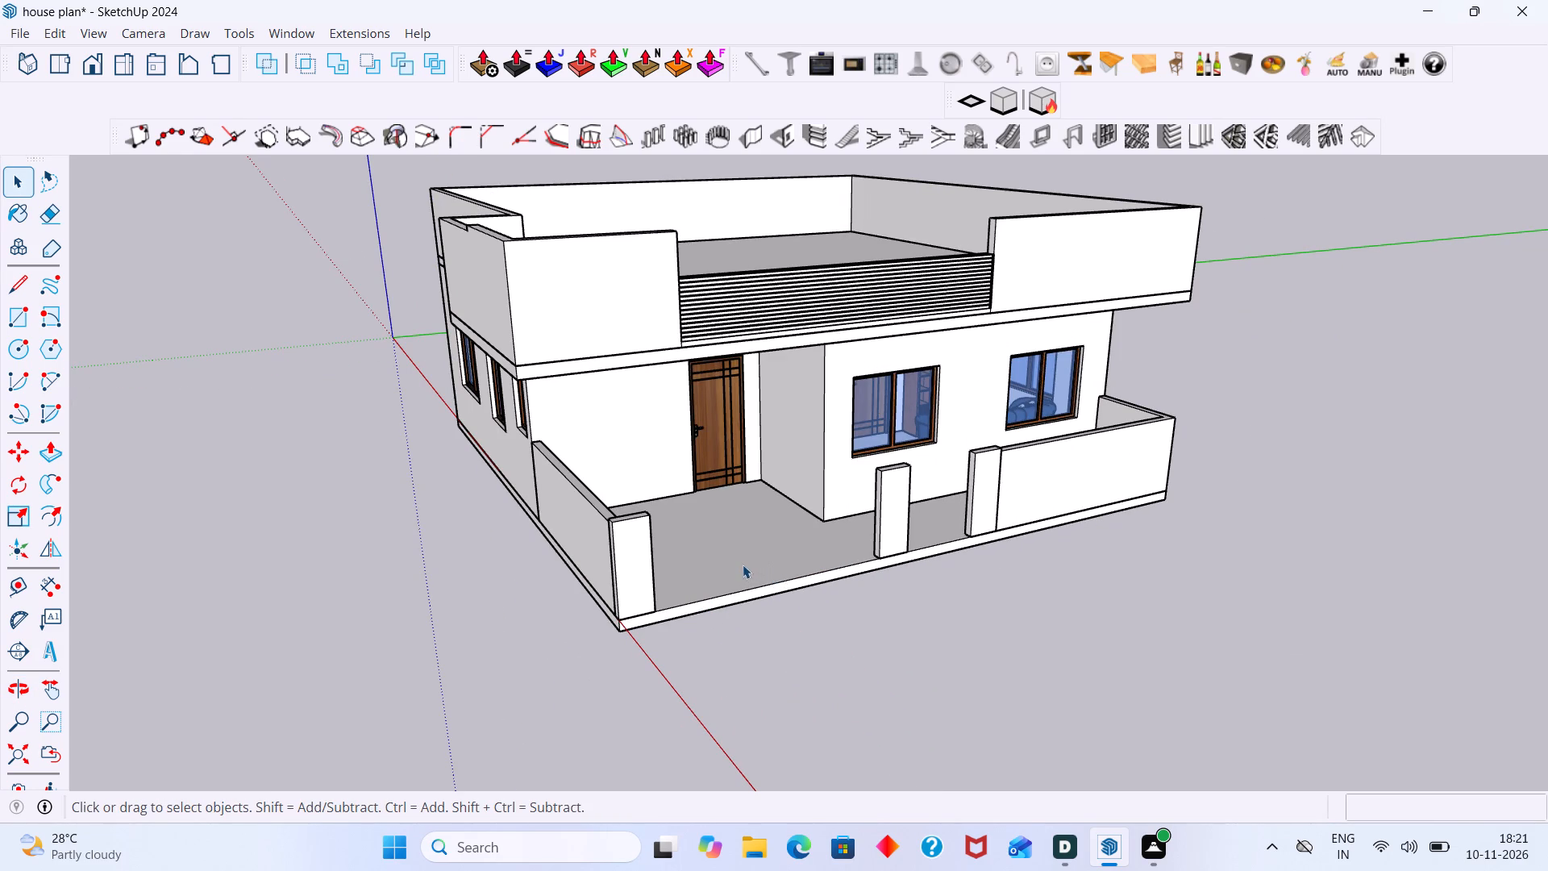
pyautogui.moveTo(680, 497); pyautogui.dragTo(534, 487, button='middle')
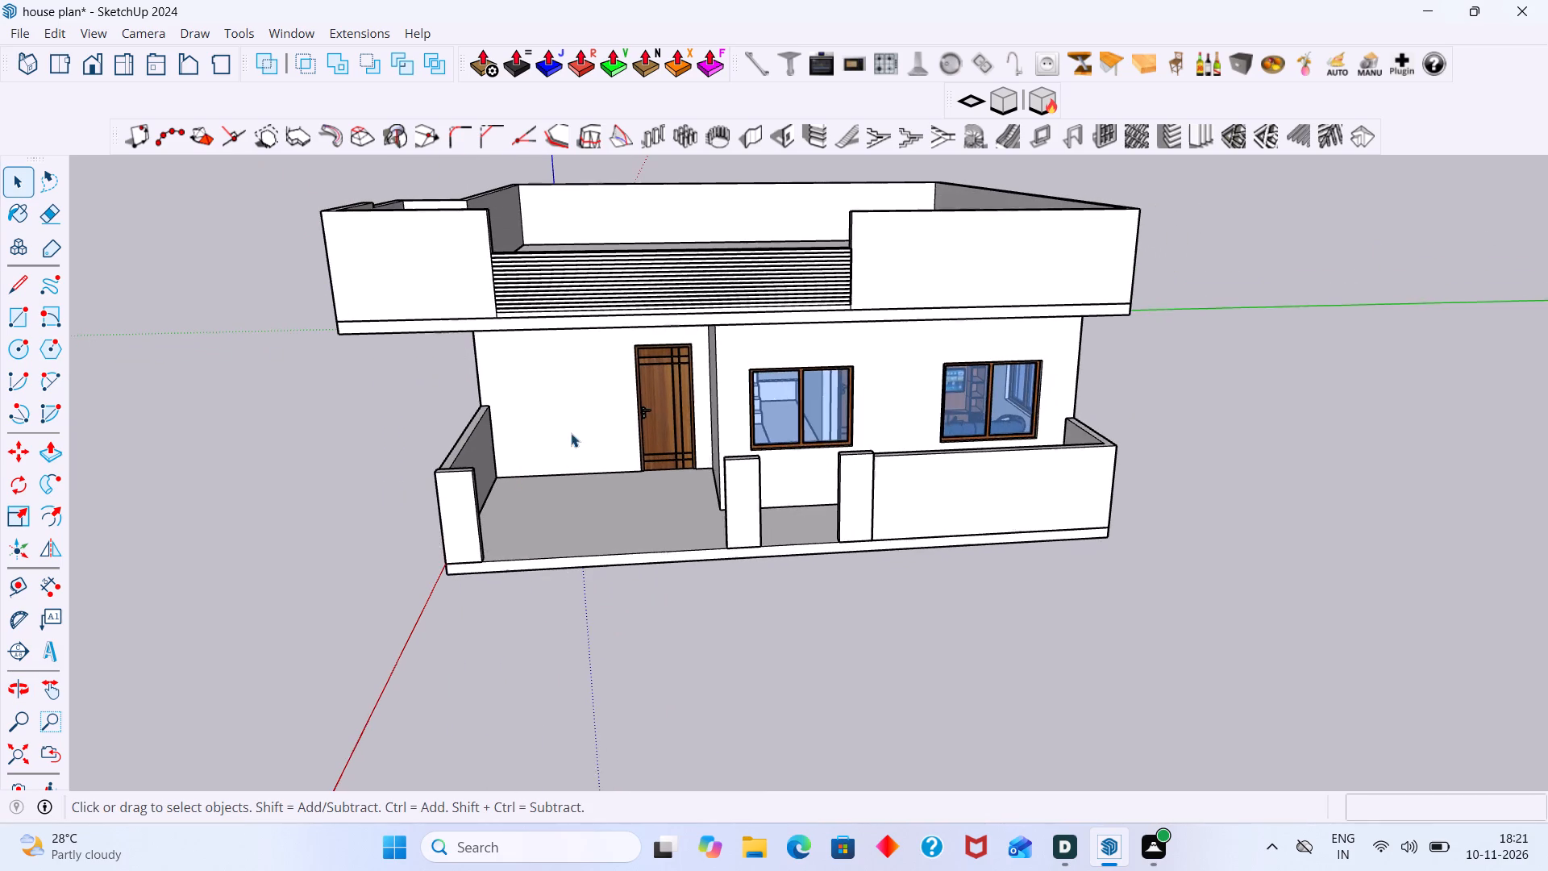
pyautogui.scroll(2, 583, 409)
pyautogui.scroll(-1, 598, 425)
pyautogui.moveTo(598, 425); pyautogui.dragTo(733, 409, button='middle')
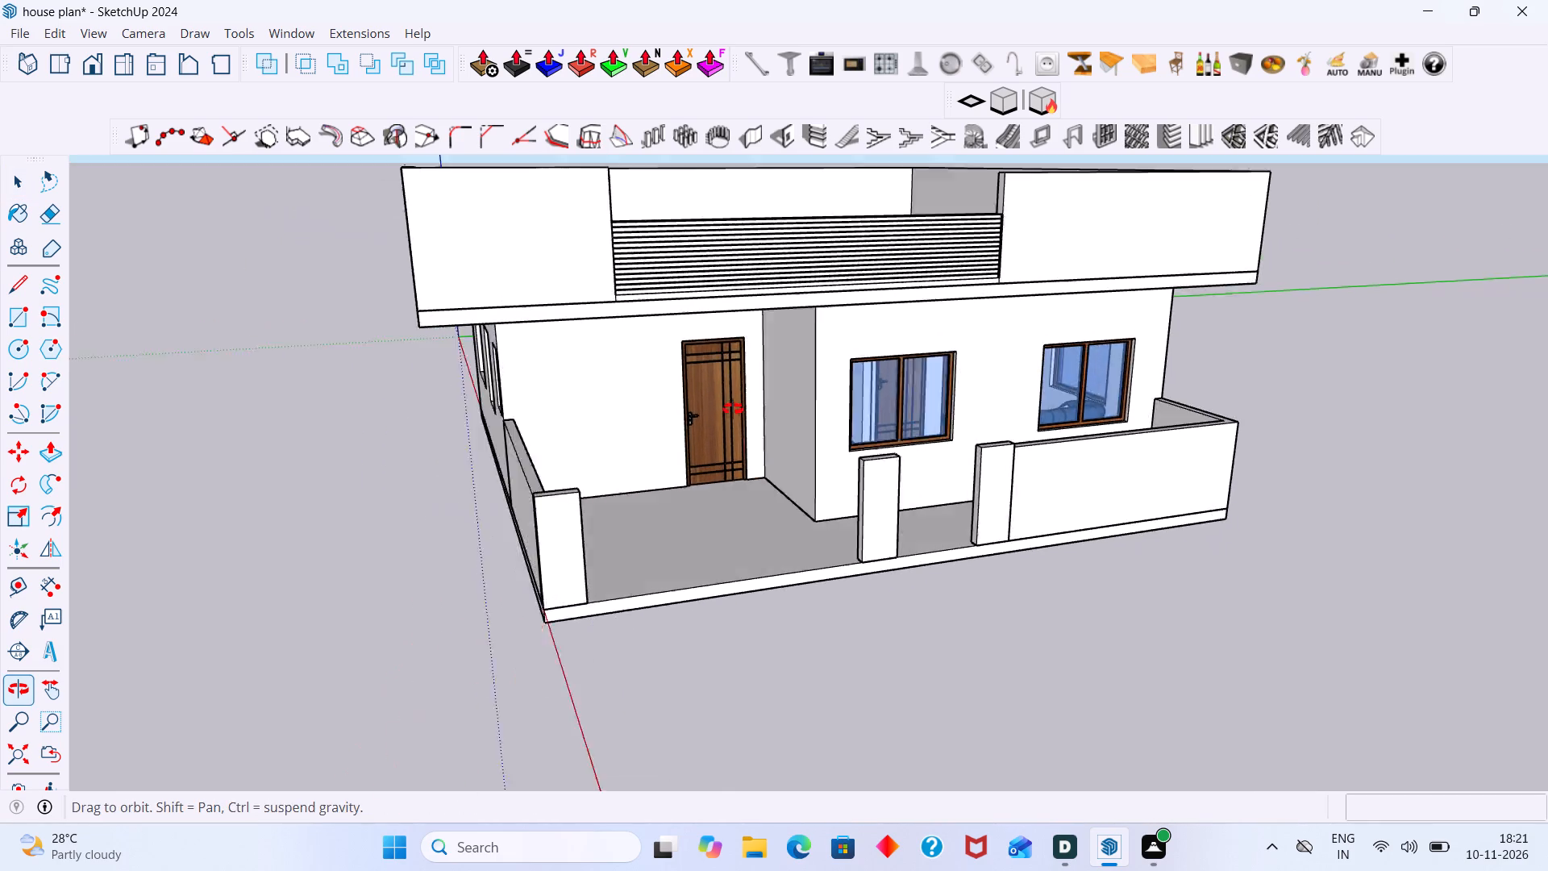
pyautogui.moveTo(733, 409); pyautogui.dragTo(762, 402, button='middle')
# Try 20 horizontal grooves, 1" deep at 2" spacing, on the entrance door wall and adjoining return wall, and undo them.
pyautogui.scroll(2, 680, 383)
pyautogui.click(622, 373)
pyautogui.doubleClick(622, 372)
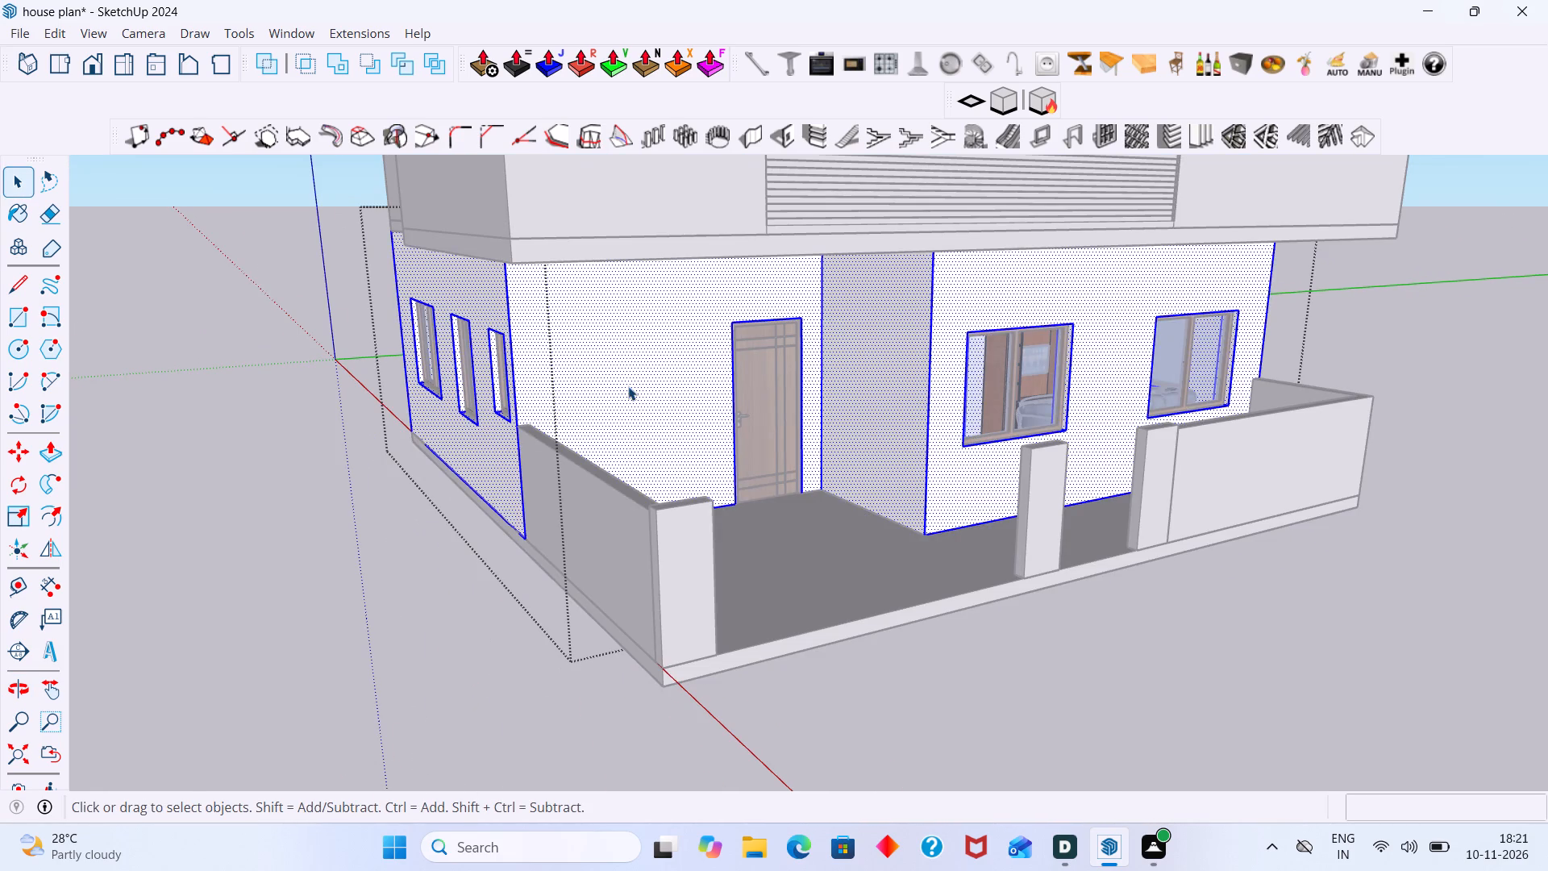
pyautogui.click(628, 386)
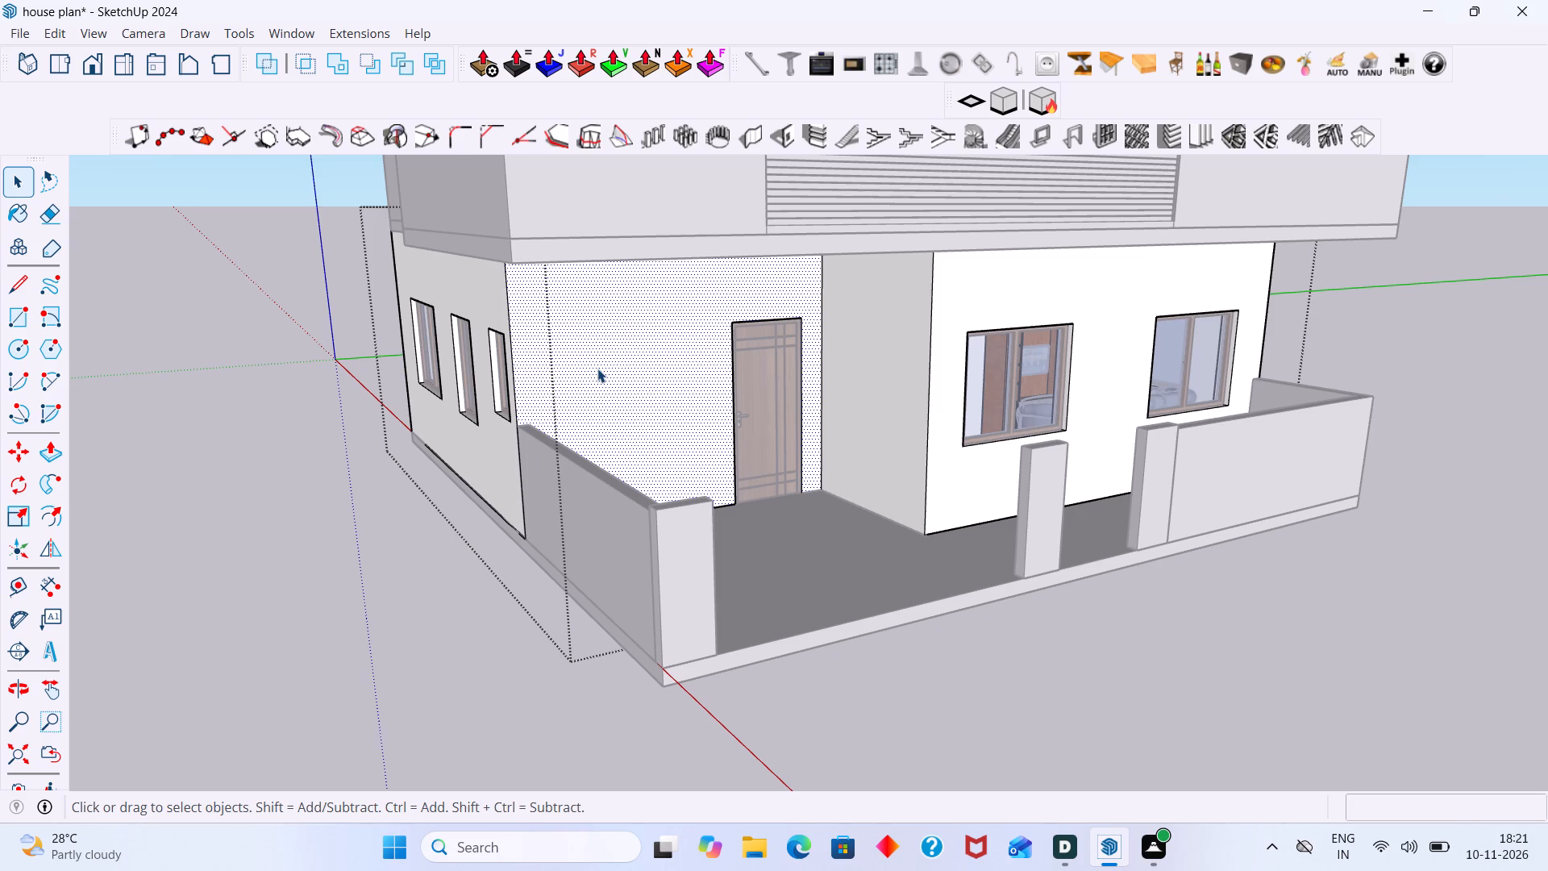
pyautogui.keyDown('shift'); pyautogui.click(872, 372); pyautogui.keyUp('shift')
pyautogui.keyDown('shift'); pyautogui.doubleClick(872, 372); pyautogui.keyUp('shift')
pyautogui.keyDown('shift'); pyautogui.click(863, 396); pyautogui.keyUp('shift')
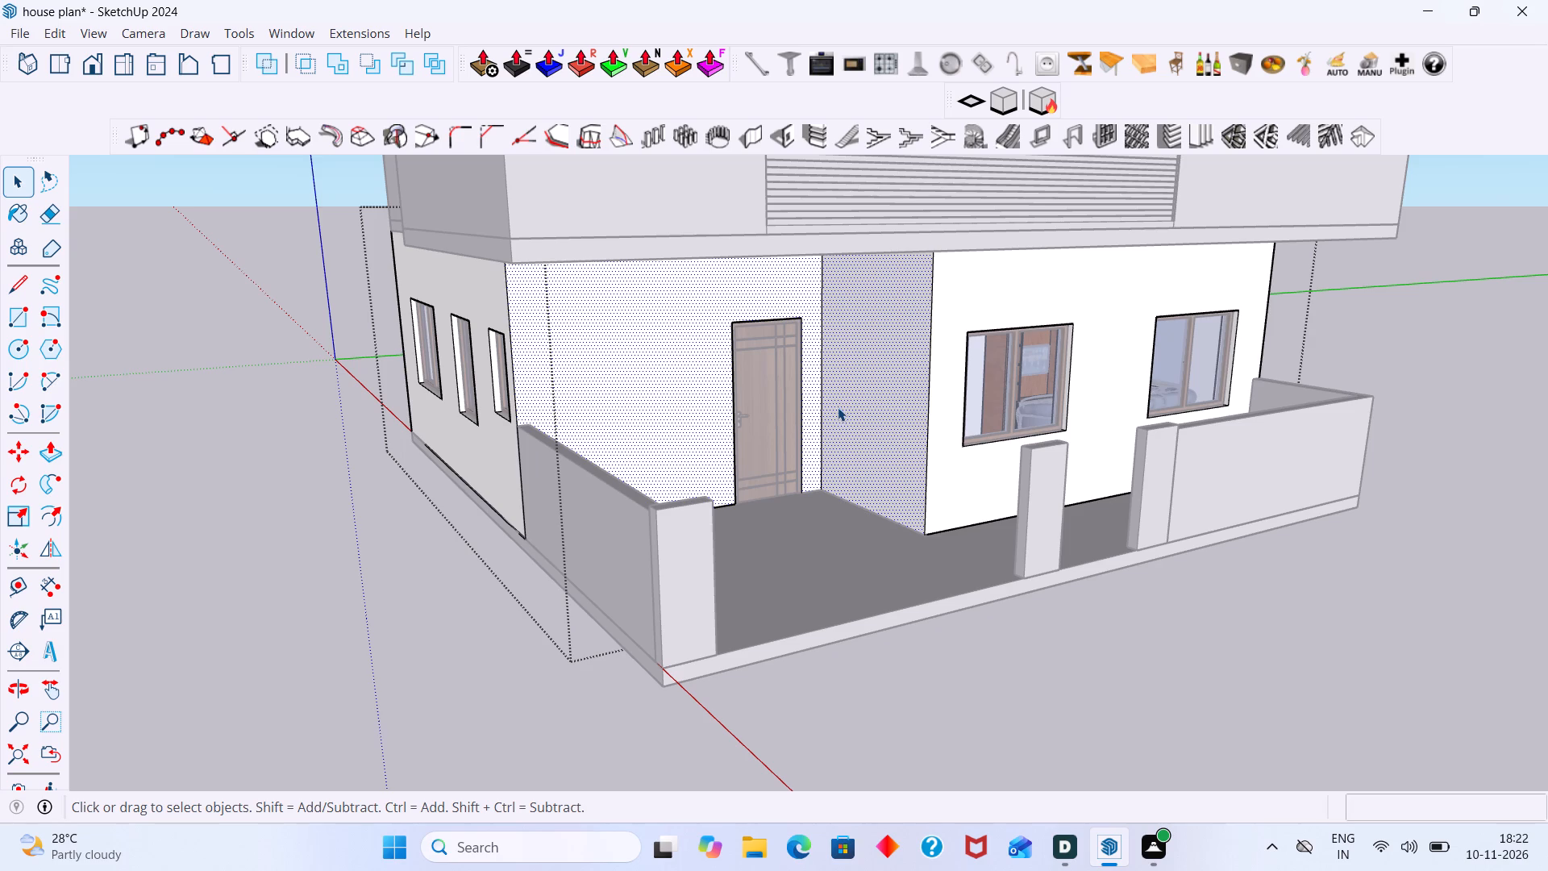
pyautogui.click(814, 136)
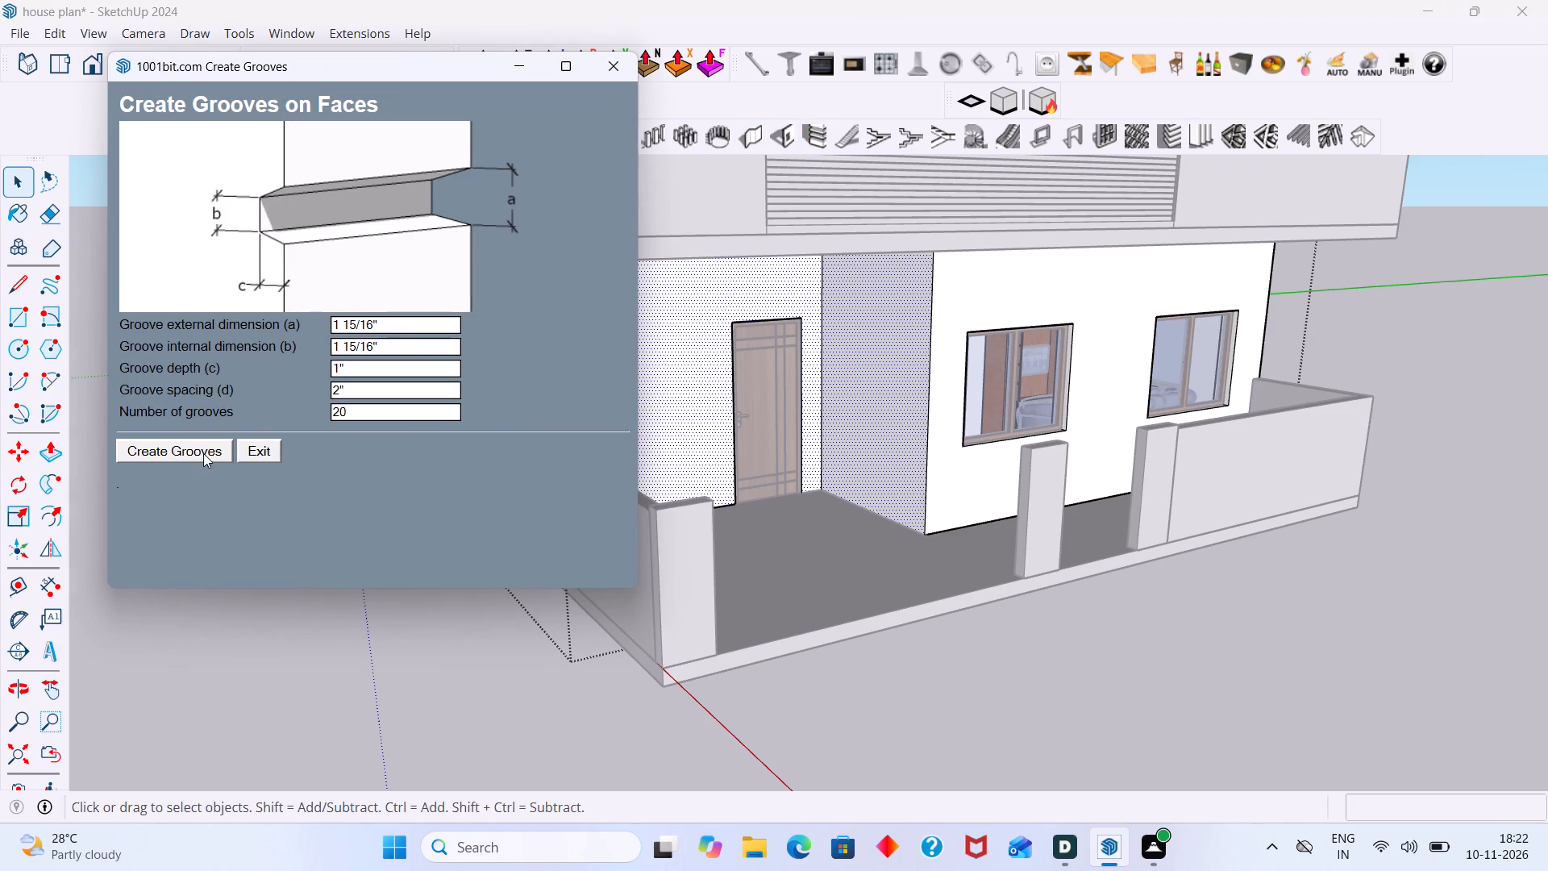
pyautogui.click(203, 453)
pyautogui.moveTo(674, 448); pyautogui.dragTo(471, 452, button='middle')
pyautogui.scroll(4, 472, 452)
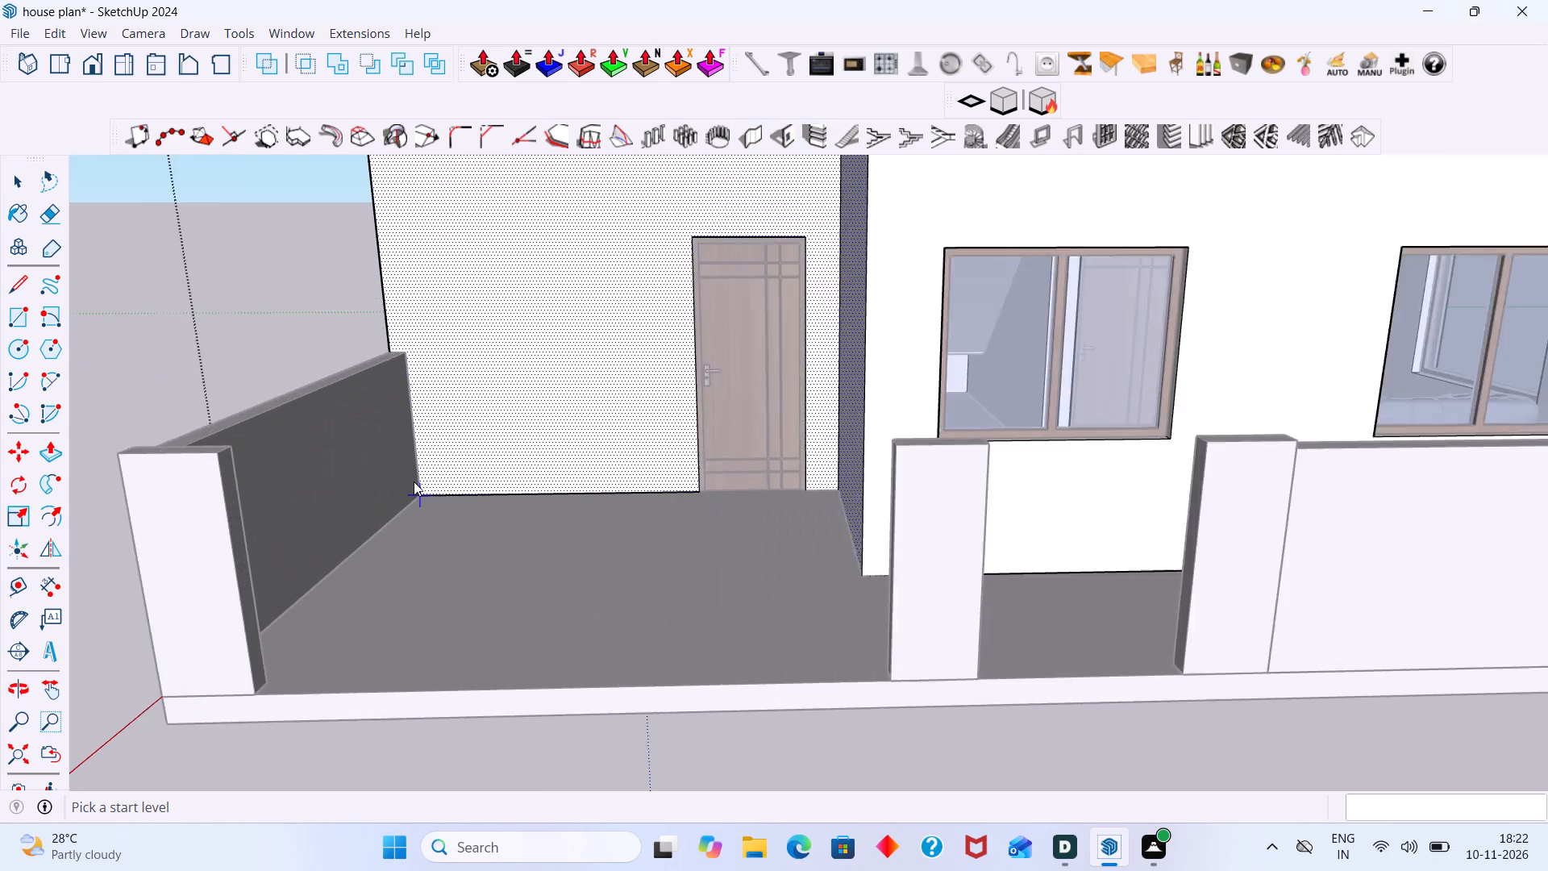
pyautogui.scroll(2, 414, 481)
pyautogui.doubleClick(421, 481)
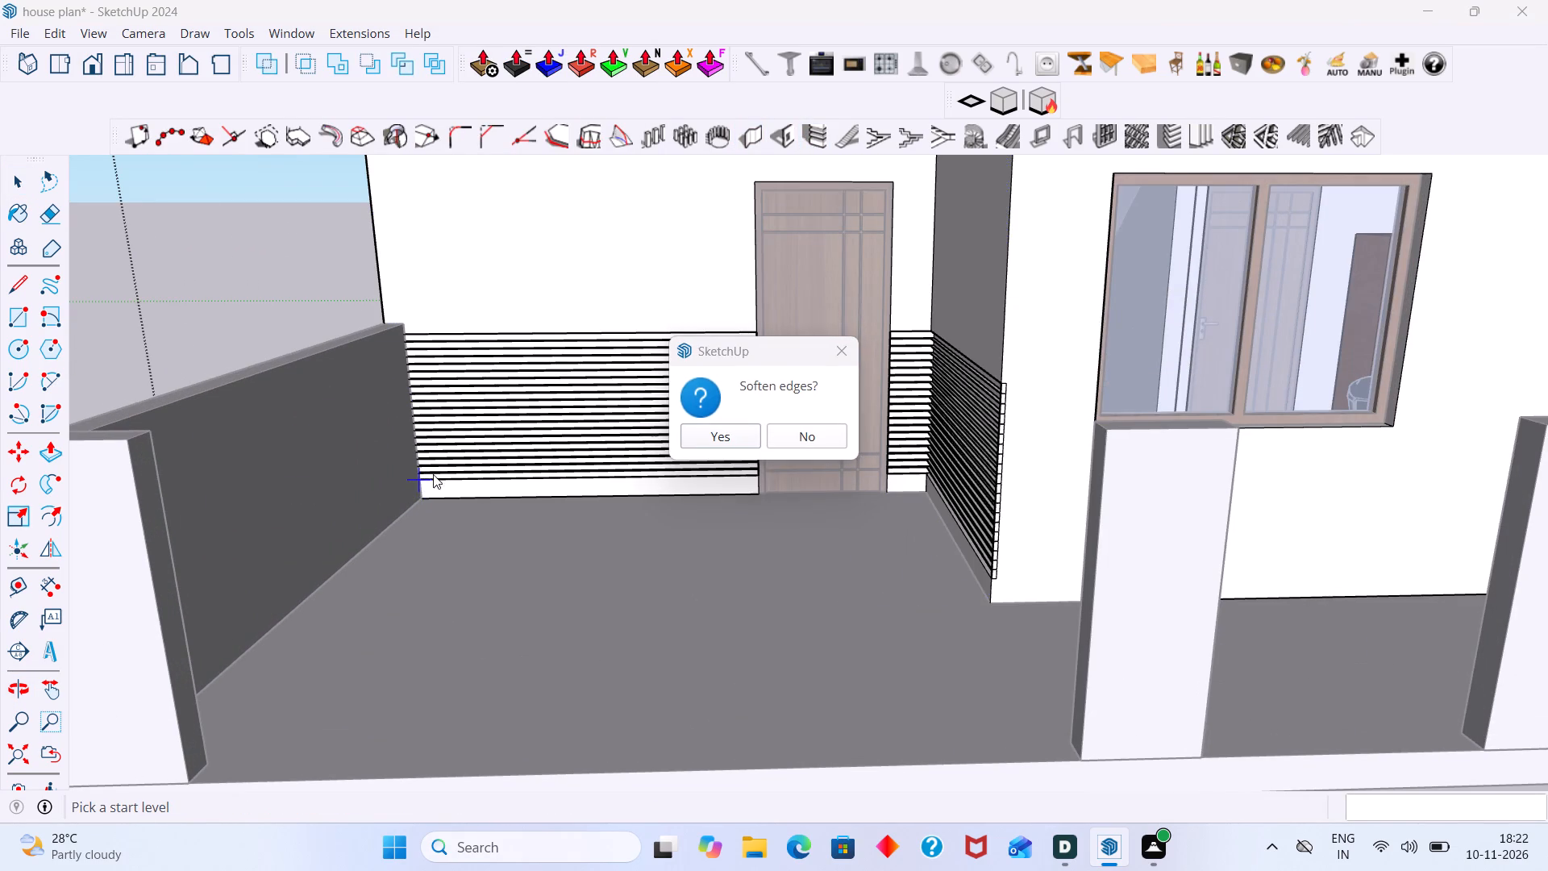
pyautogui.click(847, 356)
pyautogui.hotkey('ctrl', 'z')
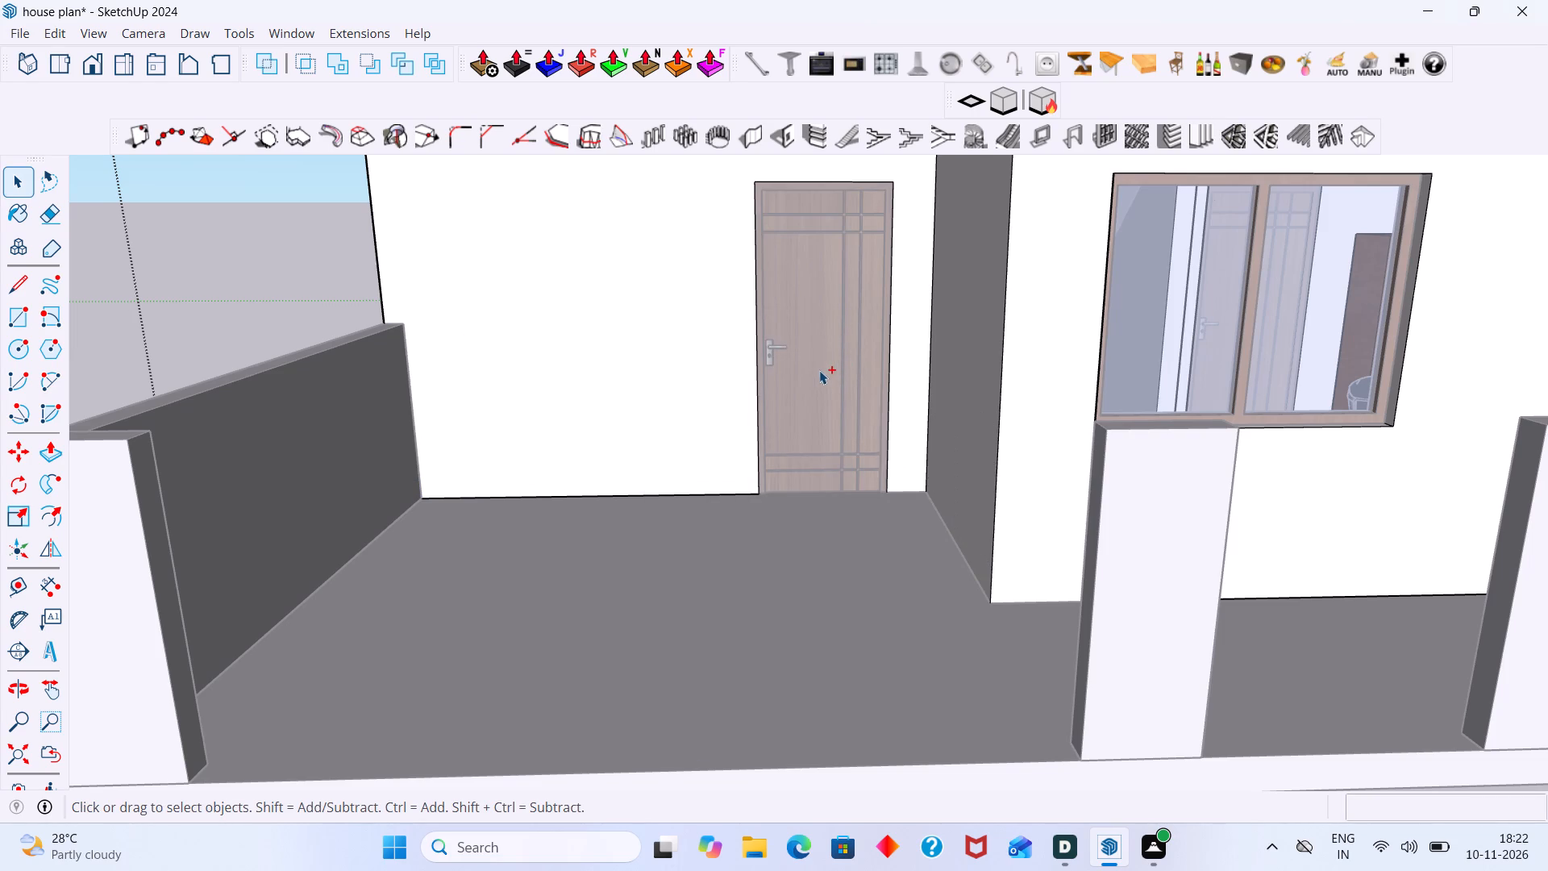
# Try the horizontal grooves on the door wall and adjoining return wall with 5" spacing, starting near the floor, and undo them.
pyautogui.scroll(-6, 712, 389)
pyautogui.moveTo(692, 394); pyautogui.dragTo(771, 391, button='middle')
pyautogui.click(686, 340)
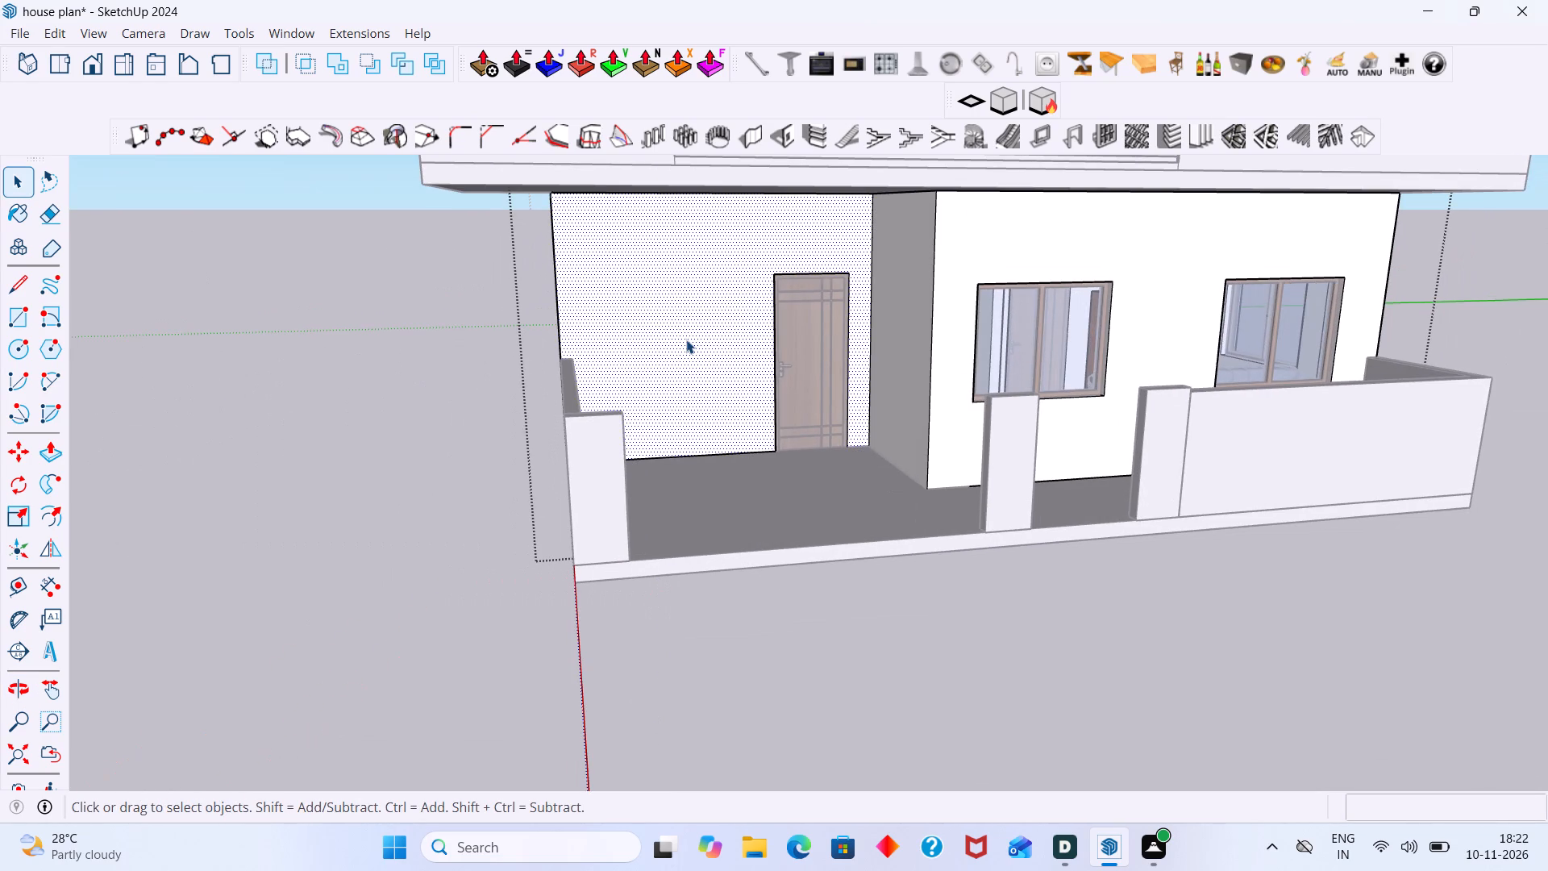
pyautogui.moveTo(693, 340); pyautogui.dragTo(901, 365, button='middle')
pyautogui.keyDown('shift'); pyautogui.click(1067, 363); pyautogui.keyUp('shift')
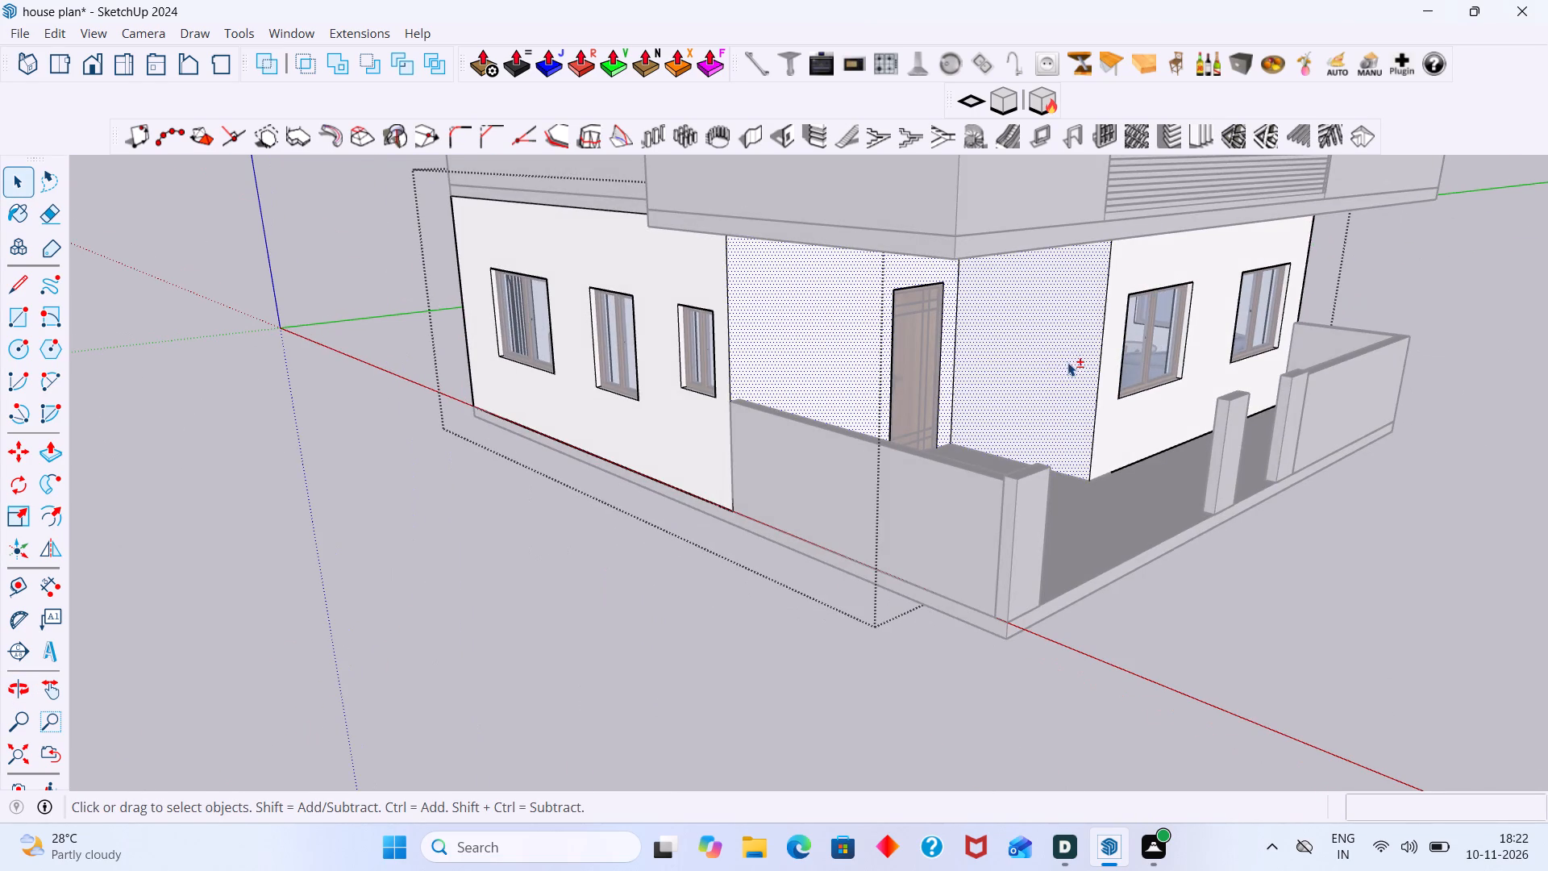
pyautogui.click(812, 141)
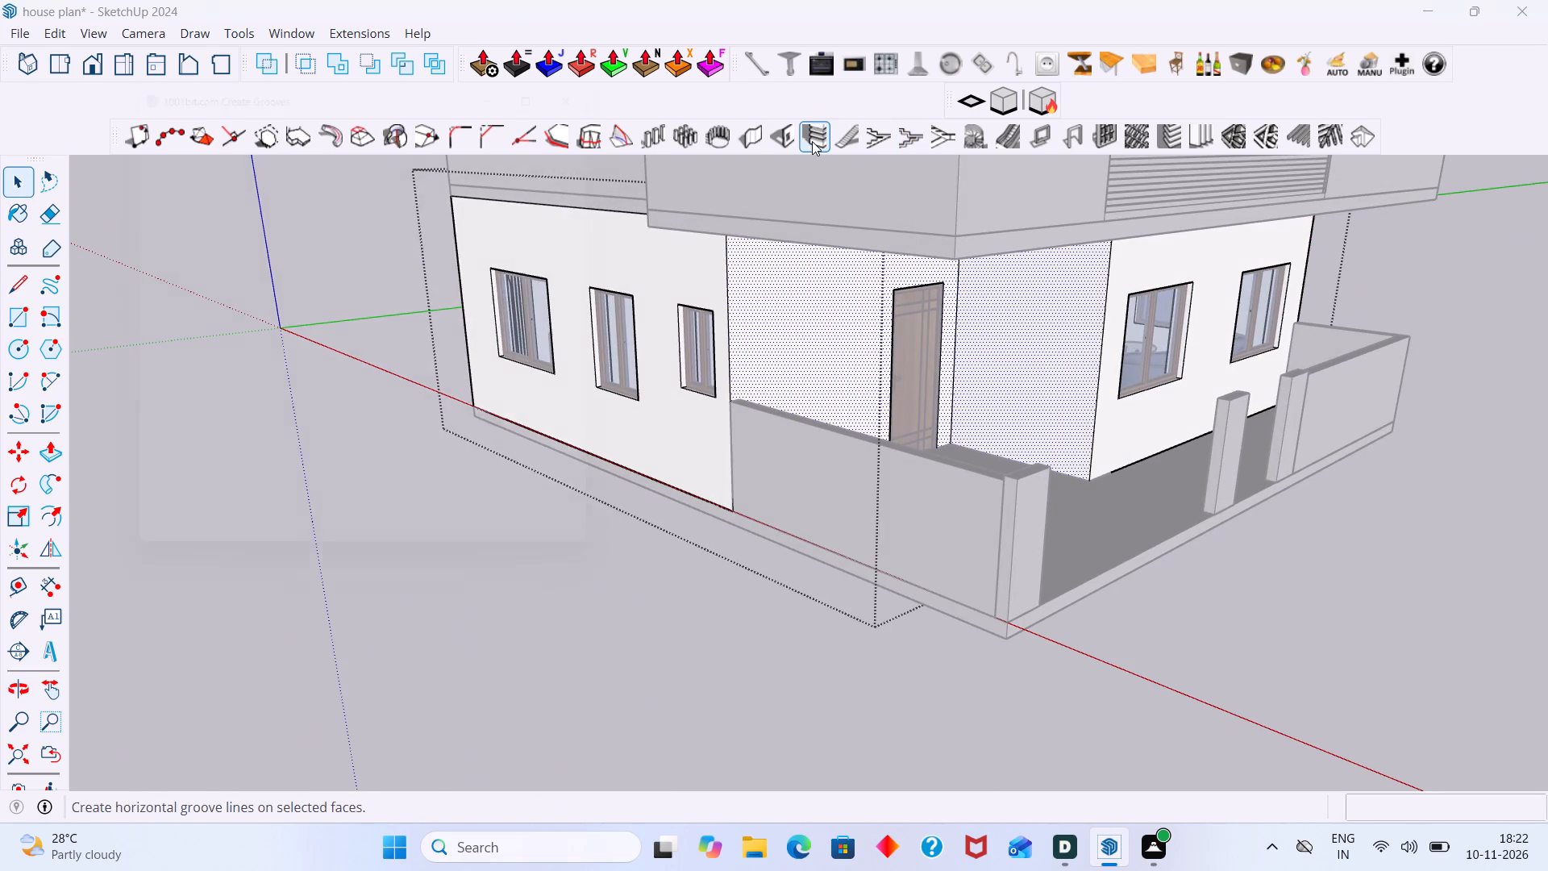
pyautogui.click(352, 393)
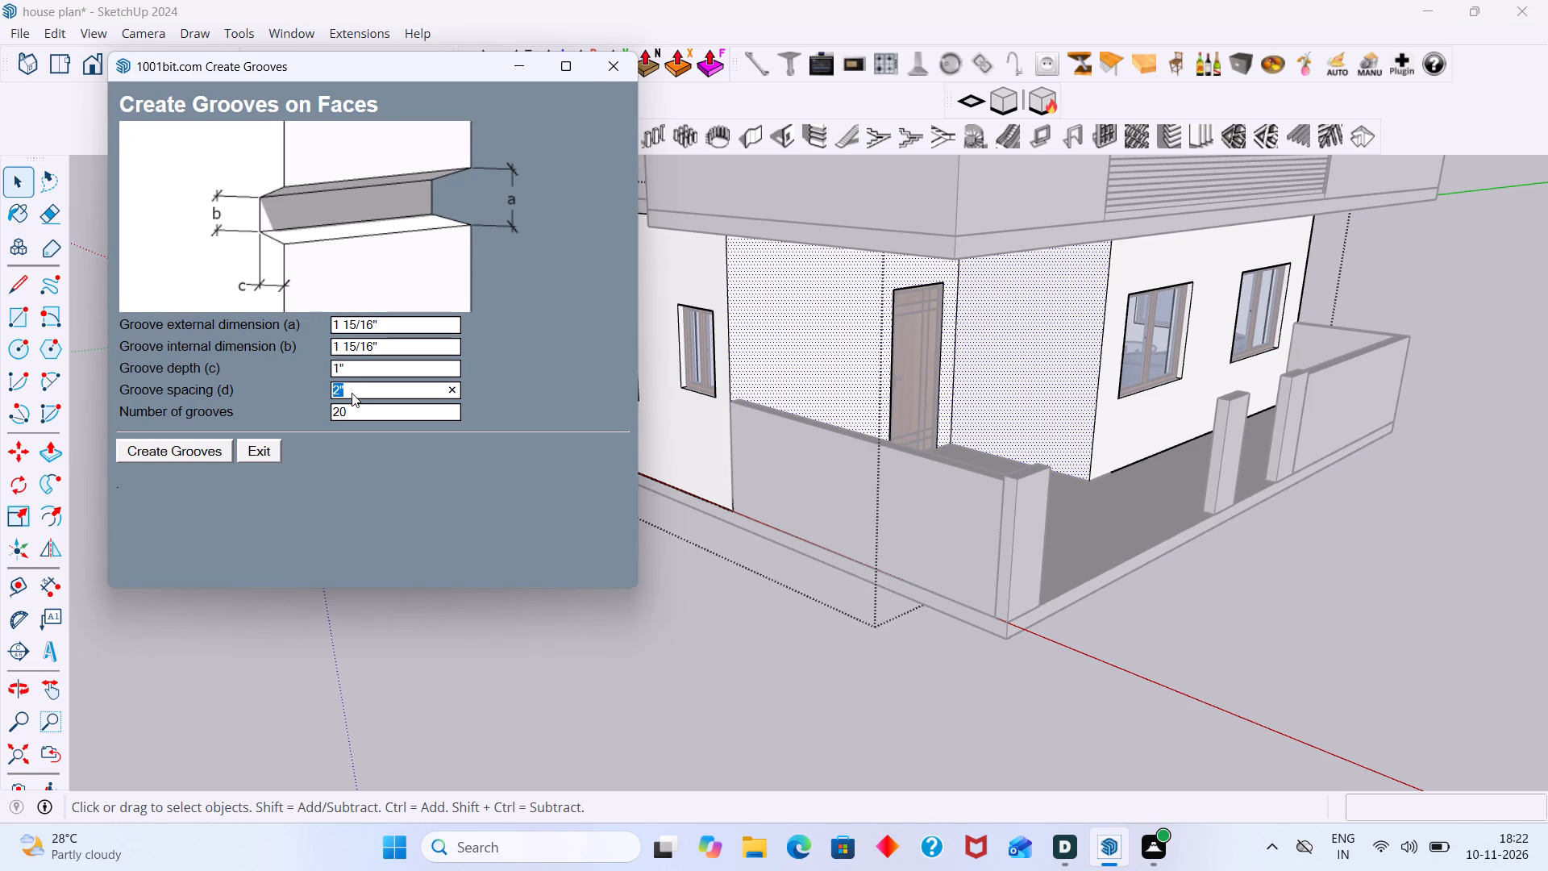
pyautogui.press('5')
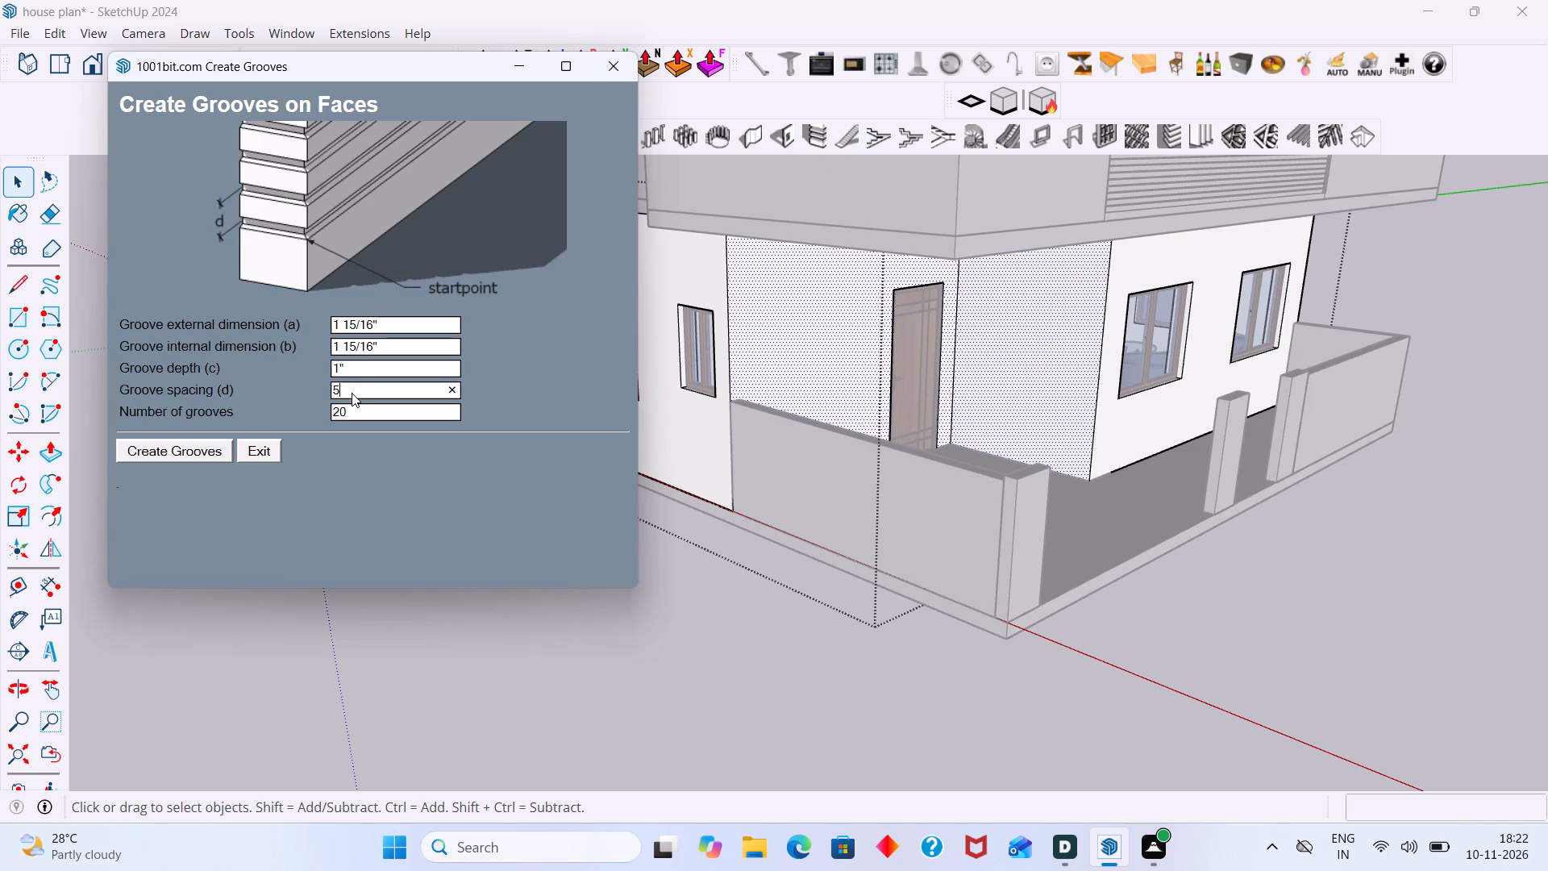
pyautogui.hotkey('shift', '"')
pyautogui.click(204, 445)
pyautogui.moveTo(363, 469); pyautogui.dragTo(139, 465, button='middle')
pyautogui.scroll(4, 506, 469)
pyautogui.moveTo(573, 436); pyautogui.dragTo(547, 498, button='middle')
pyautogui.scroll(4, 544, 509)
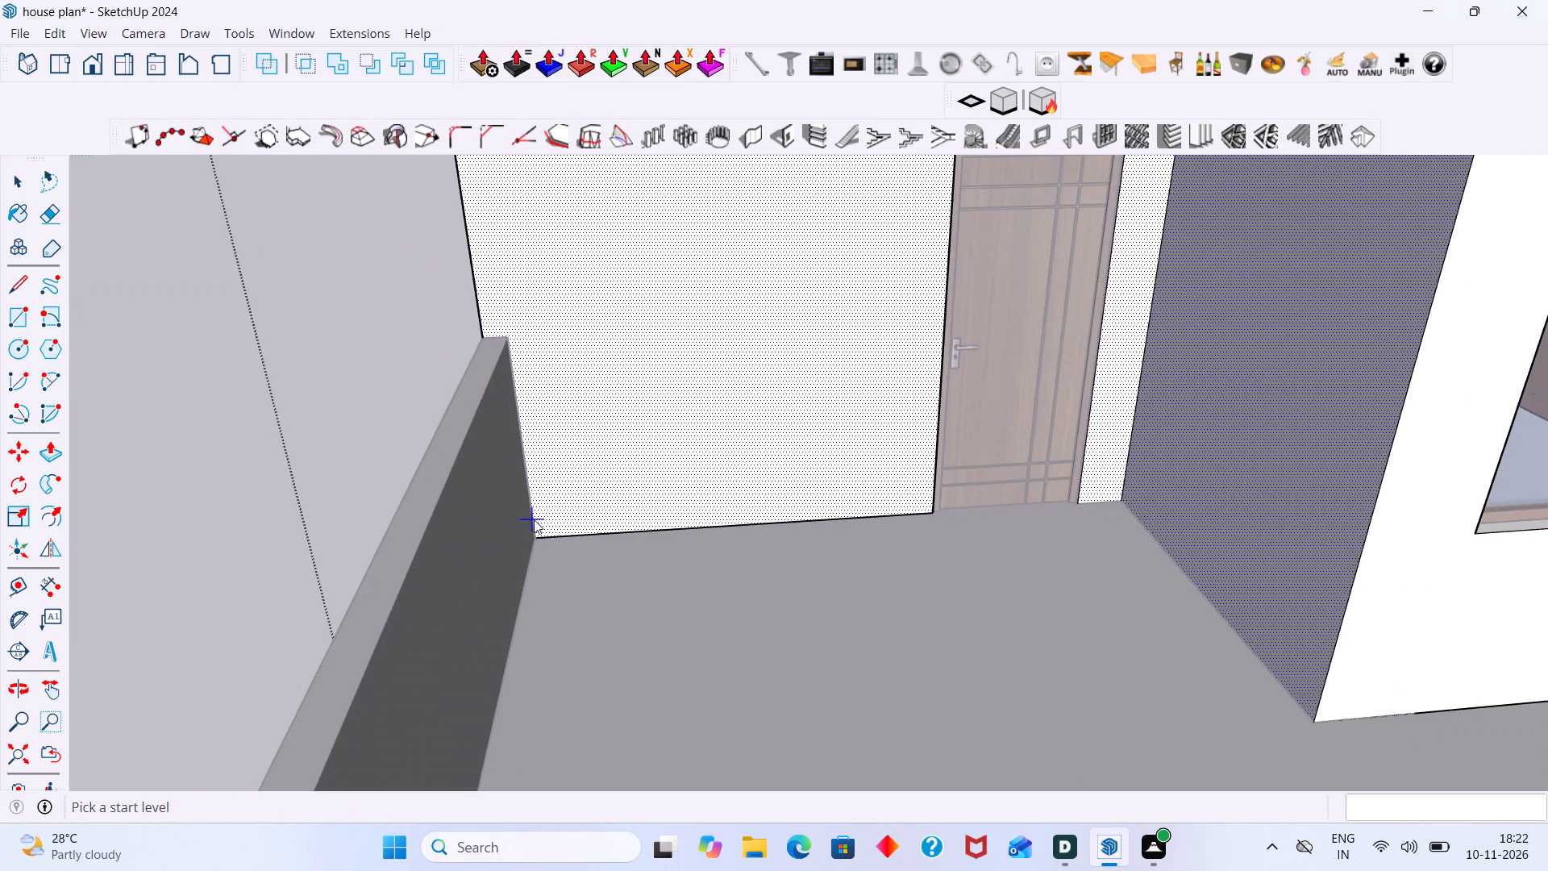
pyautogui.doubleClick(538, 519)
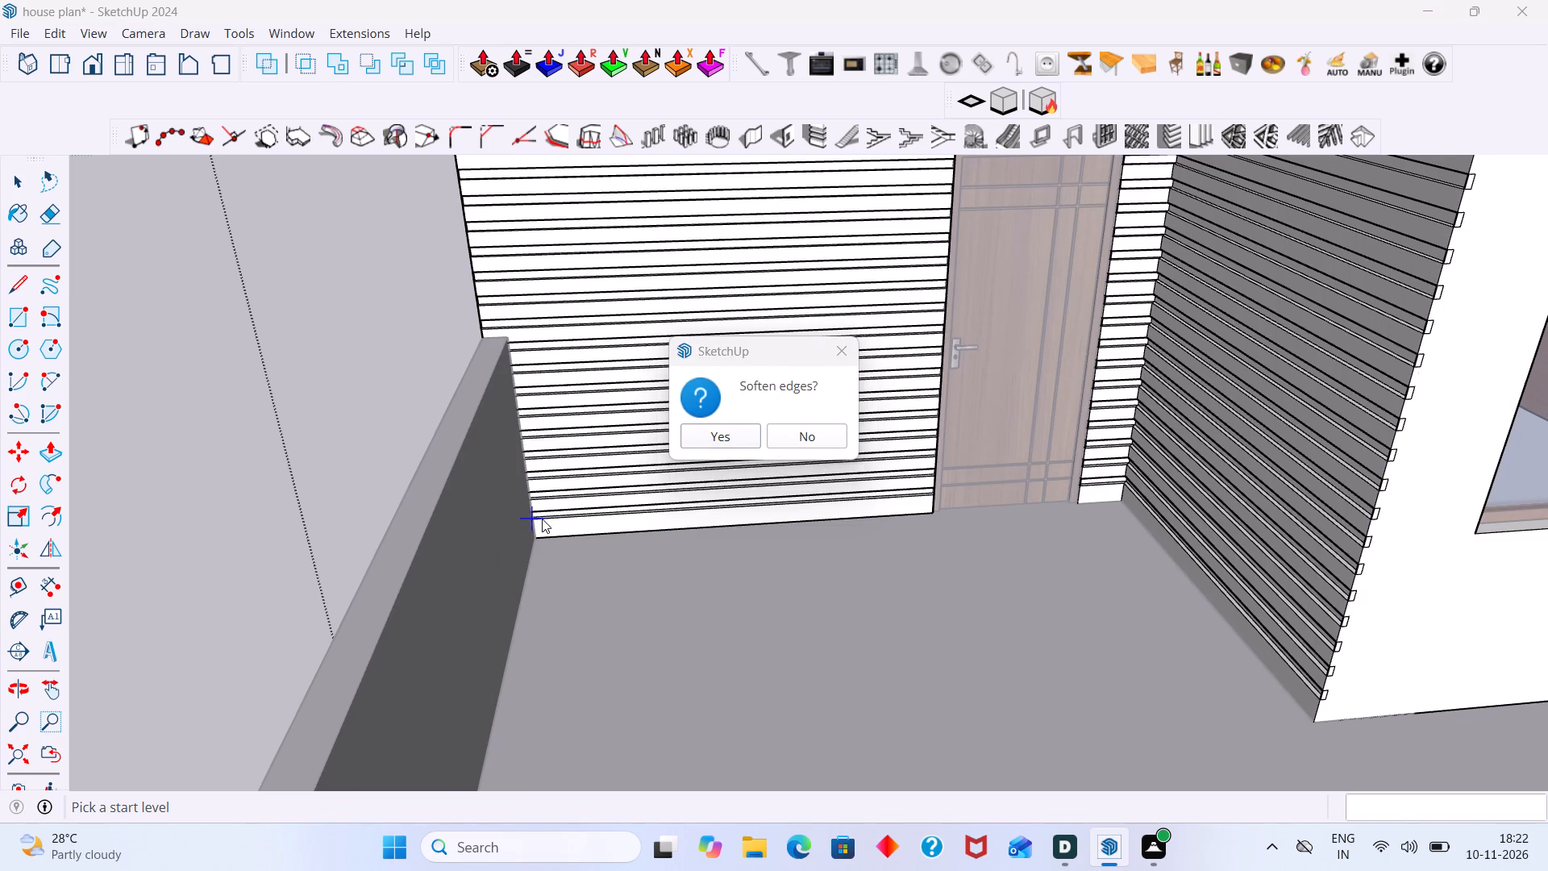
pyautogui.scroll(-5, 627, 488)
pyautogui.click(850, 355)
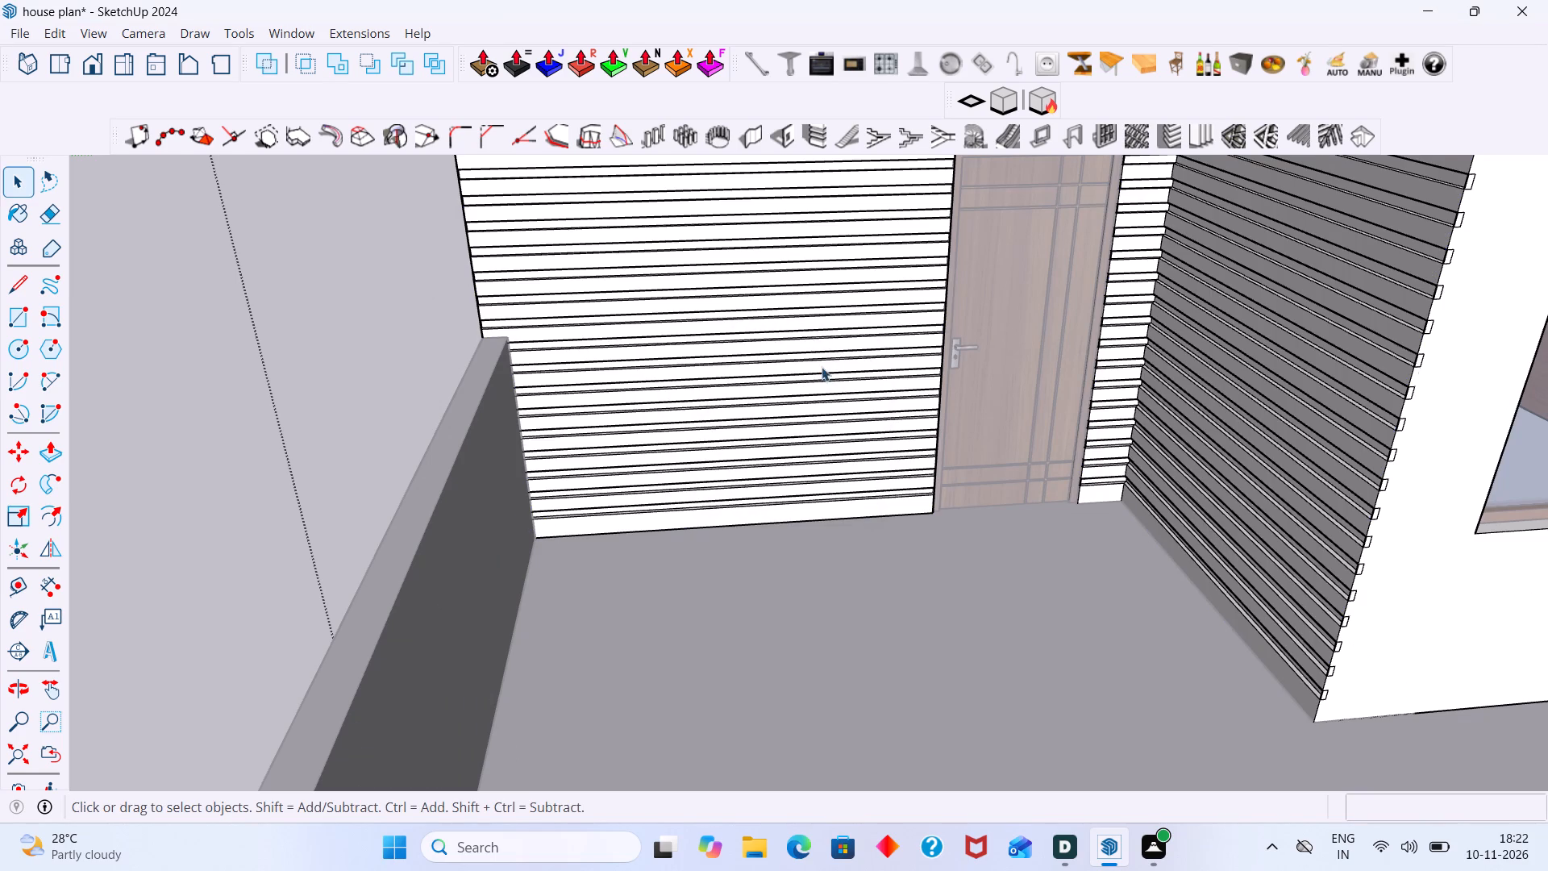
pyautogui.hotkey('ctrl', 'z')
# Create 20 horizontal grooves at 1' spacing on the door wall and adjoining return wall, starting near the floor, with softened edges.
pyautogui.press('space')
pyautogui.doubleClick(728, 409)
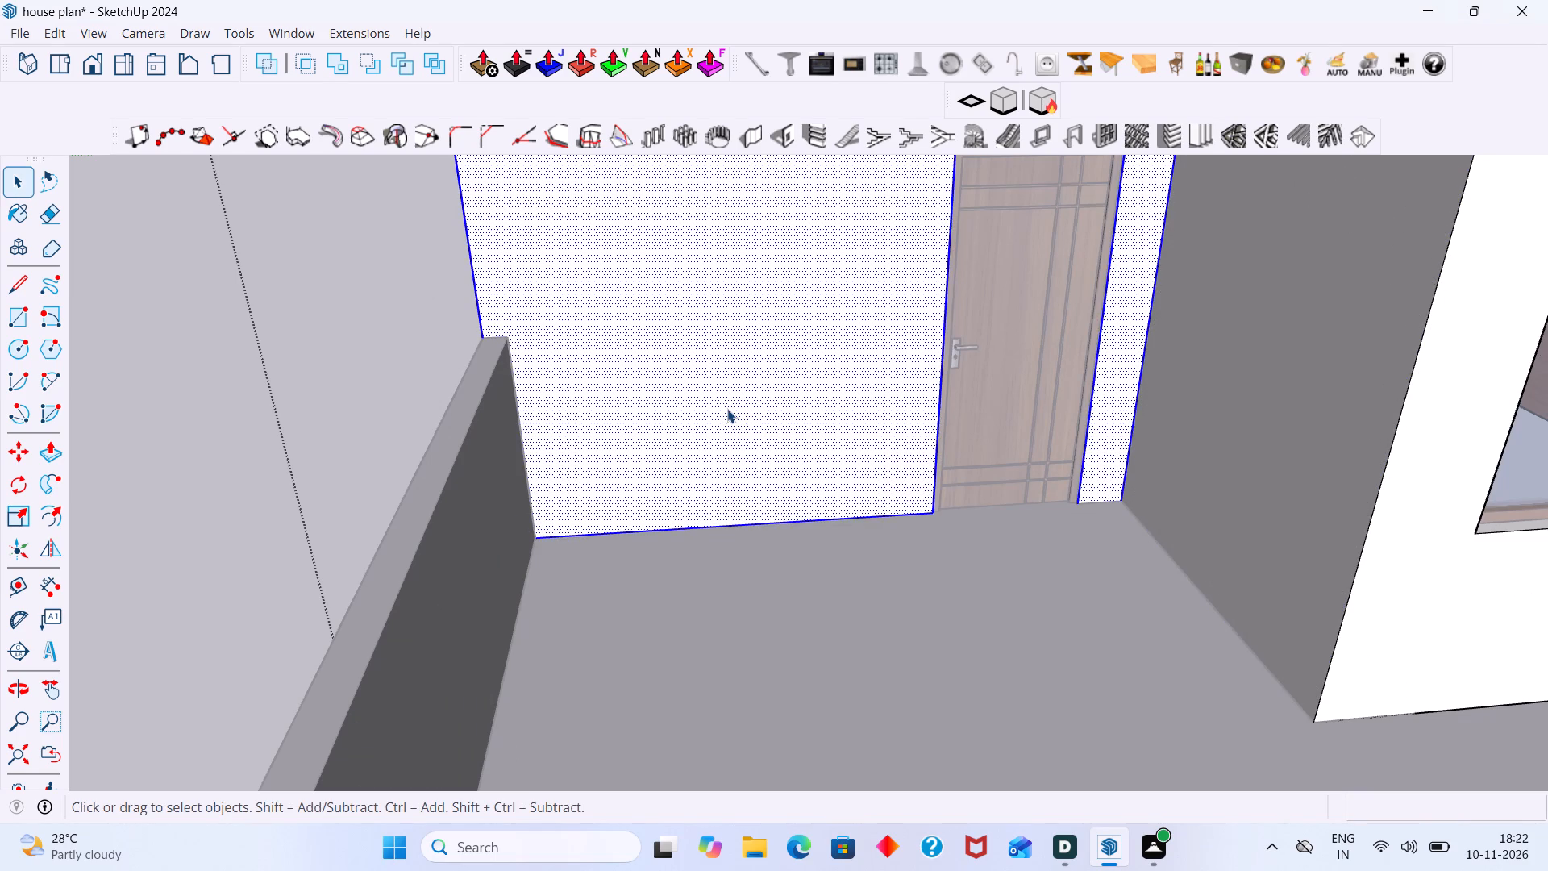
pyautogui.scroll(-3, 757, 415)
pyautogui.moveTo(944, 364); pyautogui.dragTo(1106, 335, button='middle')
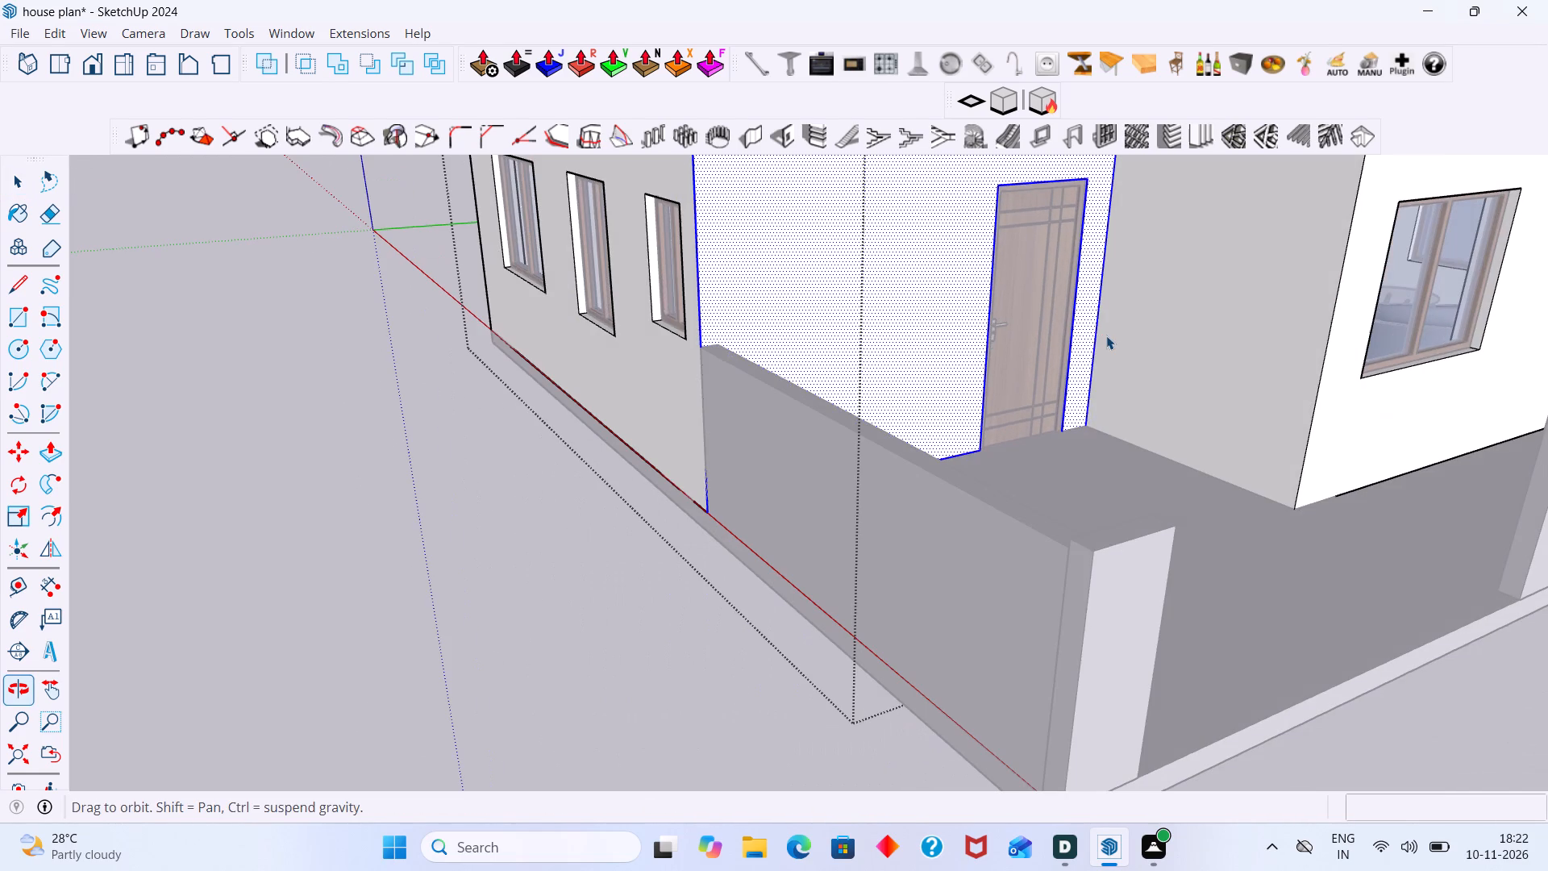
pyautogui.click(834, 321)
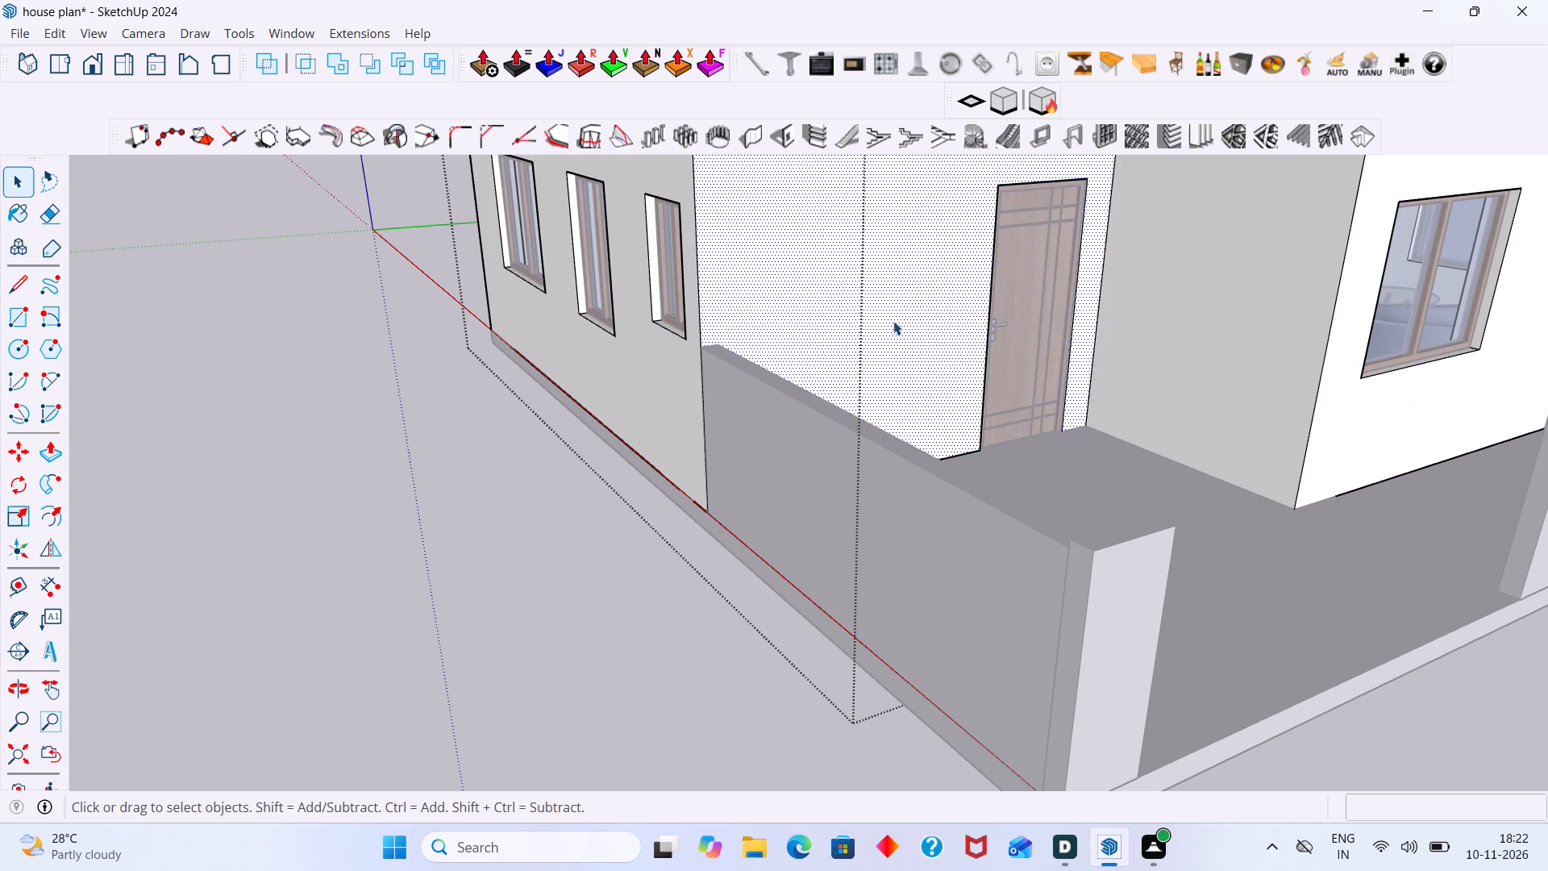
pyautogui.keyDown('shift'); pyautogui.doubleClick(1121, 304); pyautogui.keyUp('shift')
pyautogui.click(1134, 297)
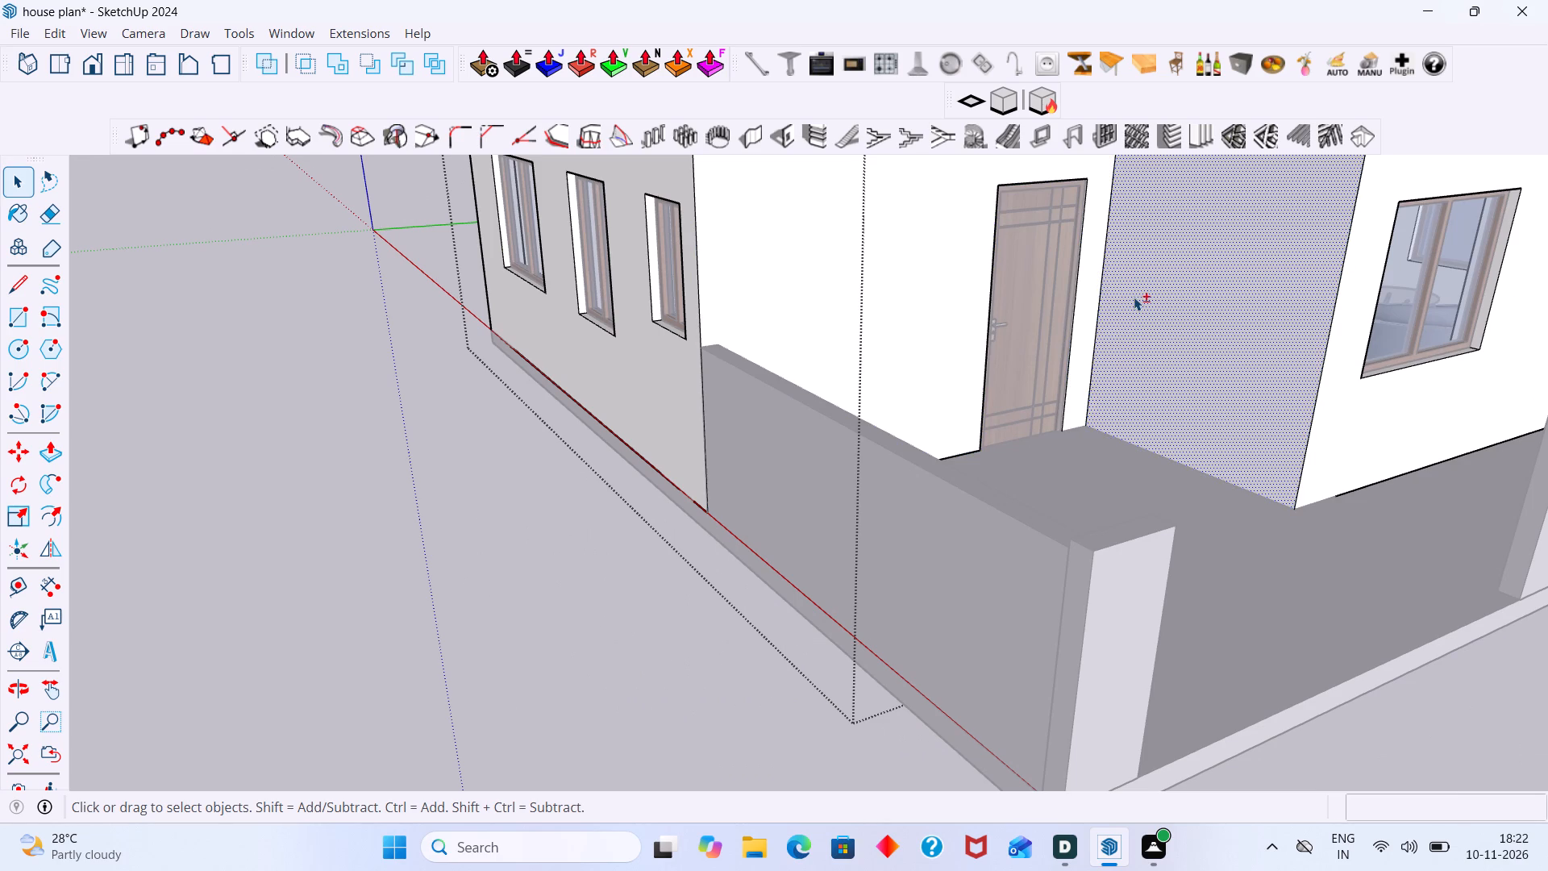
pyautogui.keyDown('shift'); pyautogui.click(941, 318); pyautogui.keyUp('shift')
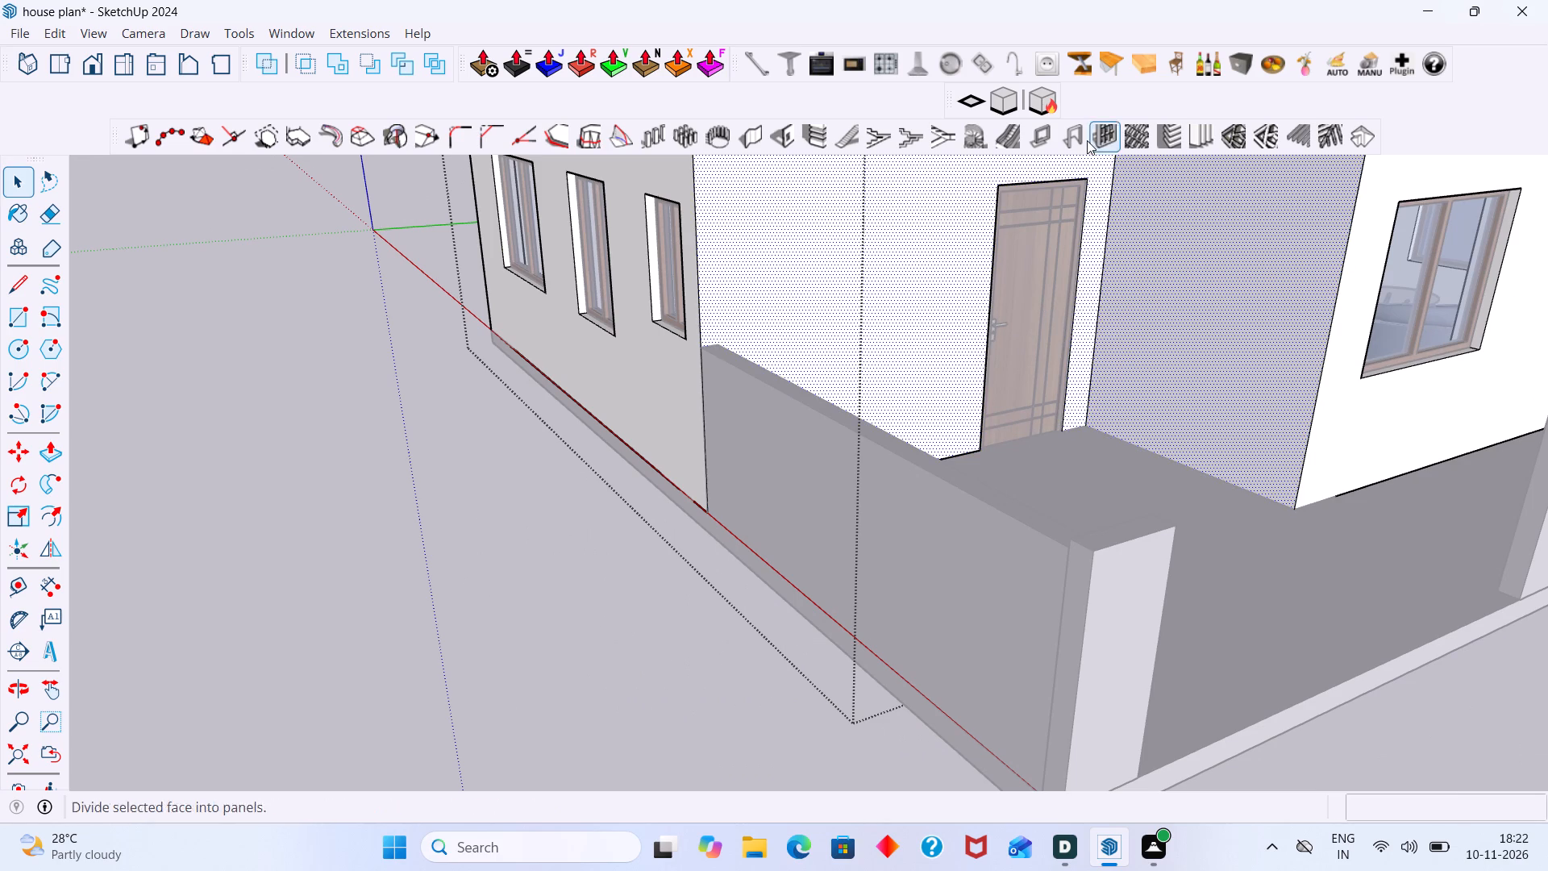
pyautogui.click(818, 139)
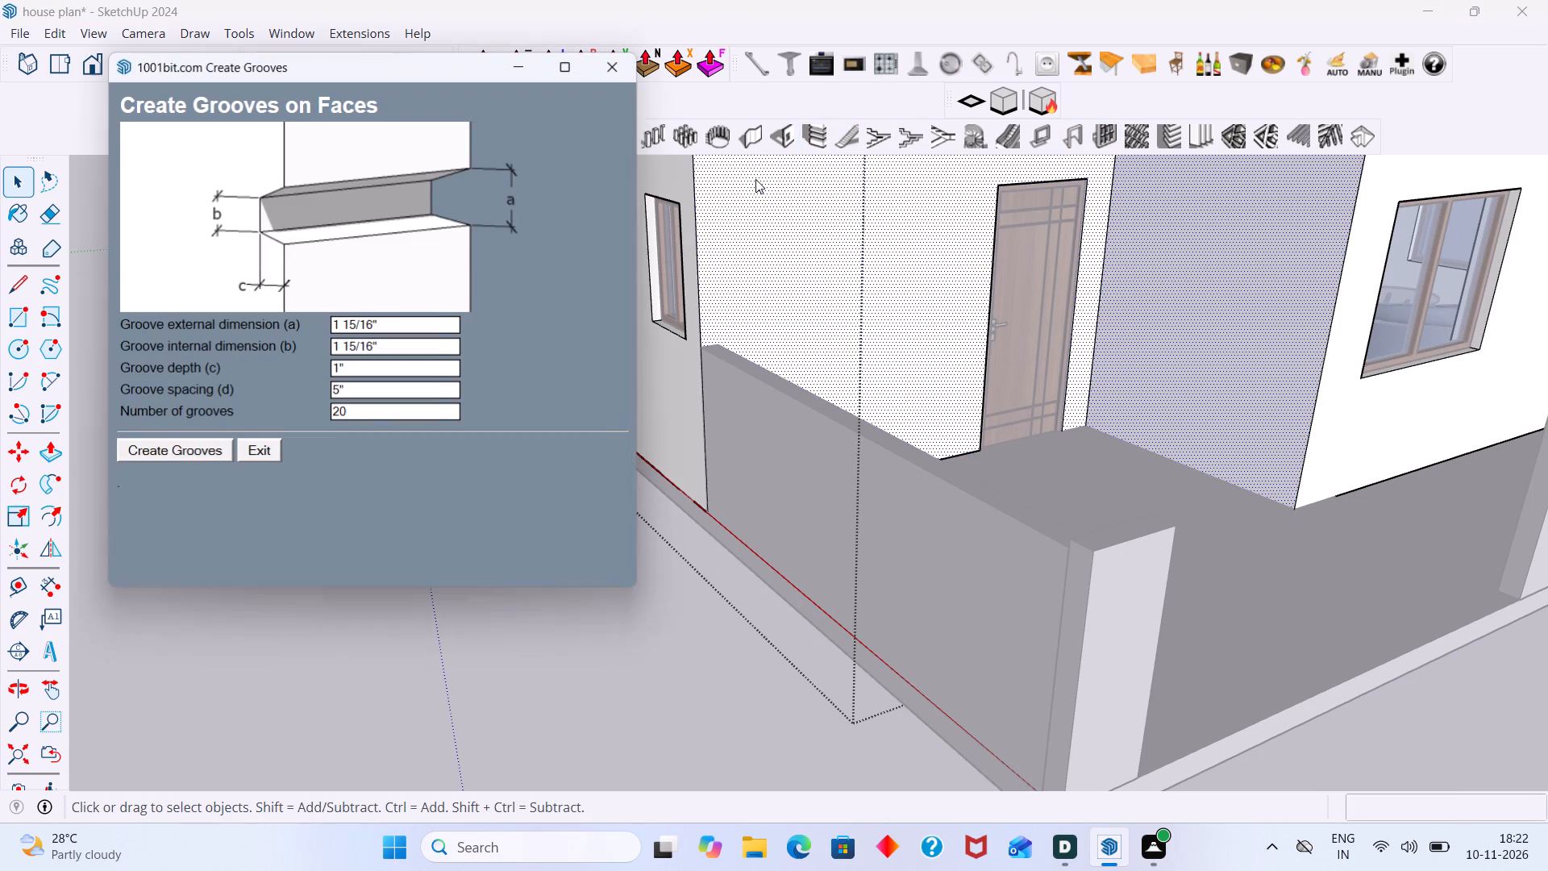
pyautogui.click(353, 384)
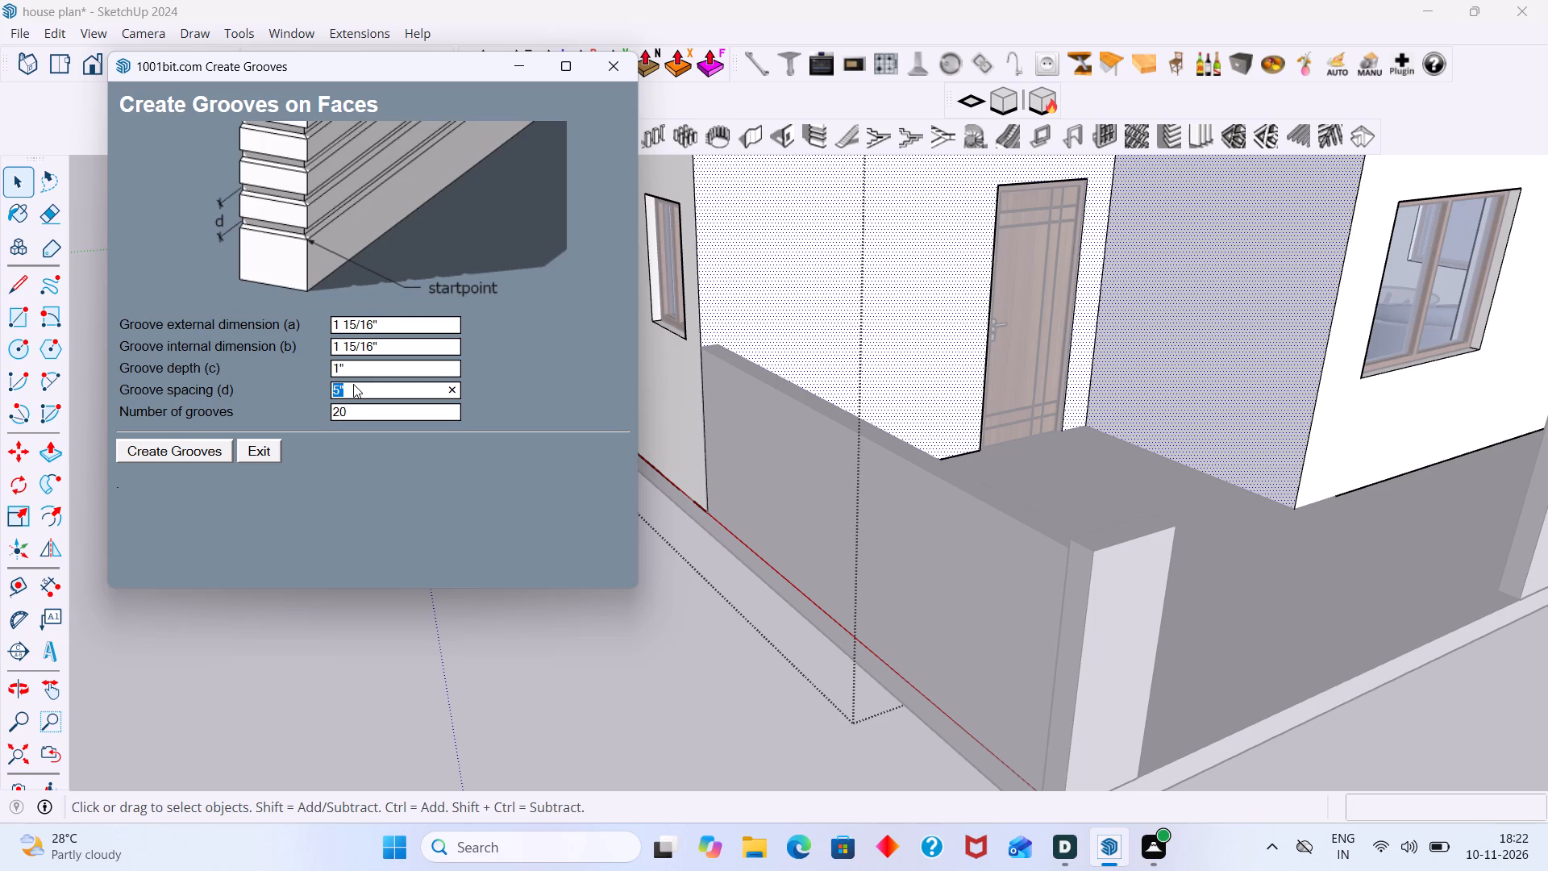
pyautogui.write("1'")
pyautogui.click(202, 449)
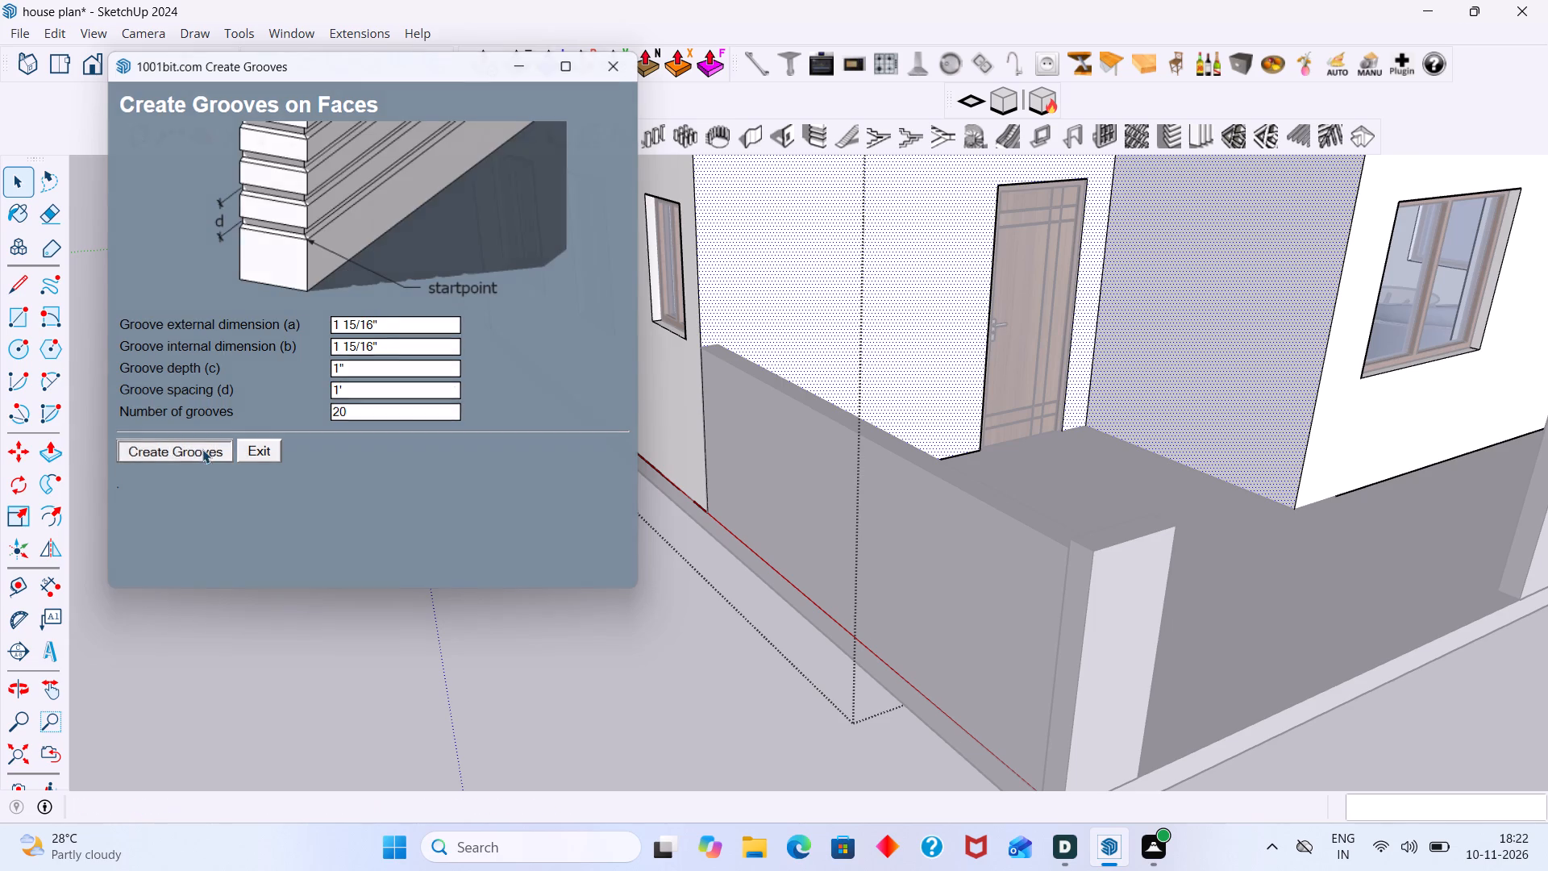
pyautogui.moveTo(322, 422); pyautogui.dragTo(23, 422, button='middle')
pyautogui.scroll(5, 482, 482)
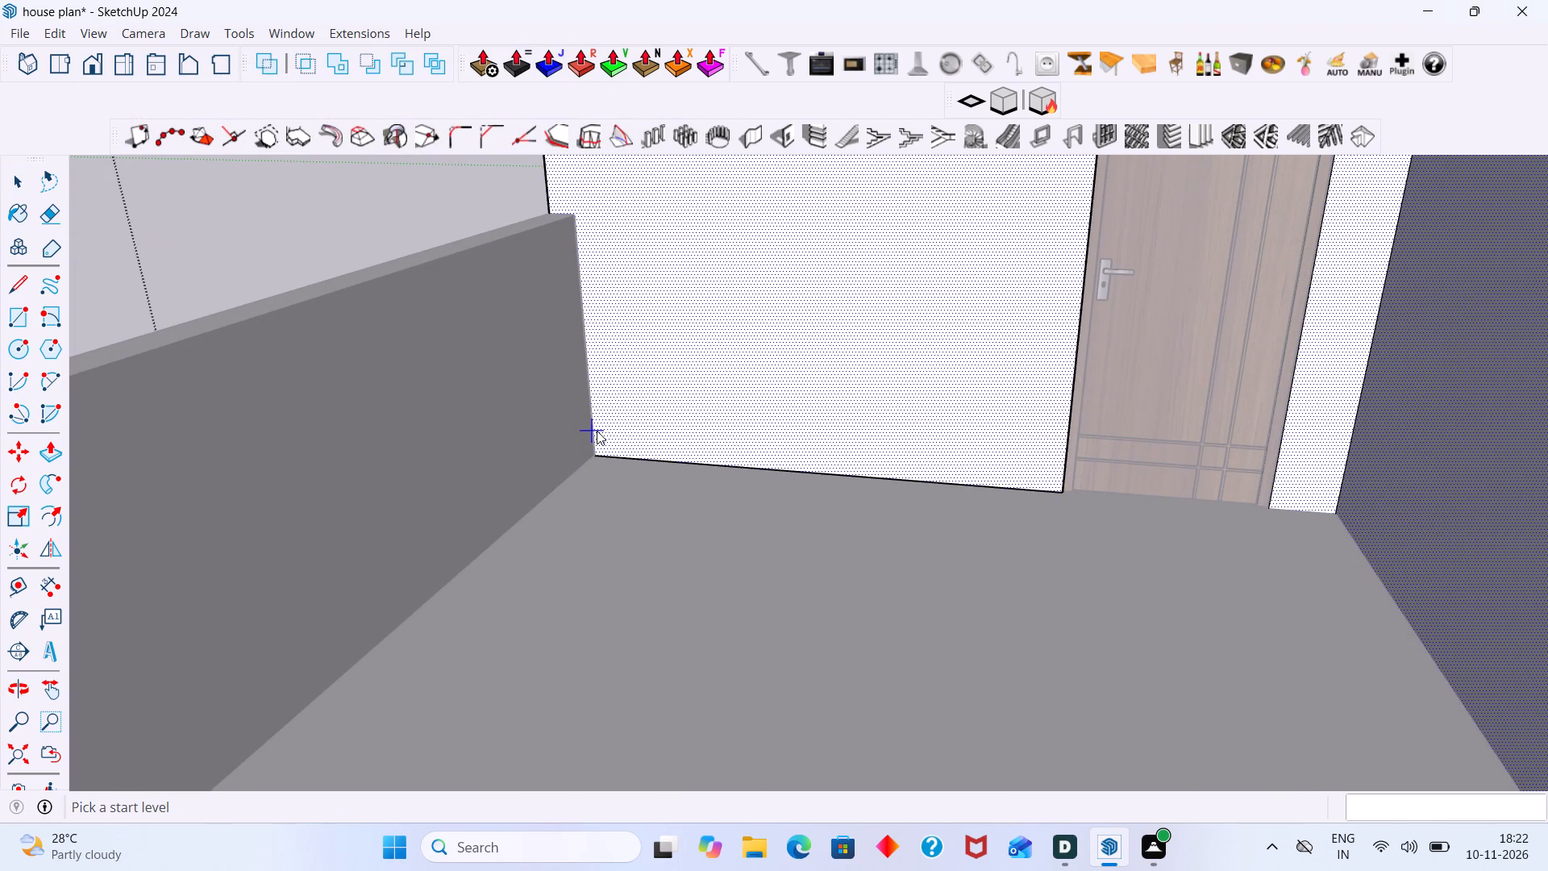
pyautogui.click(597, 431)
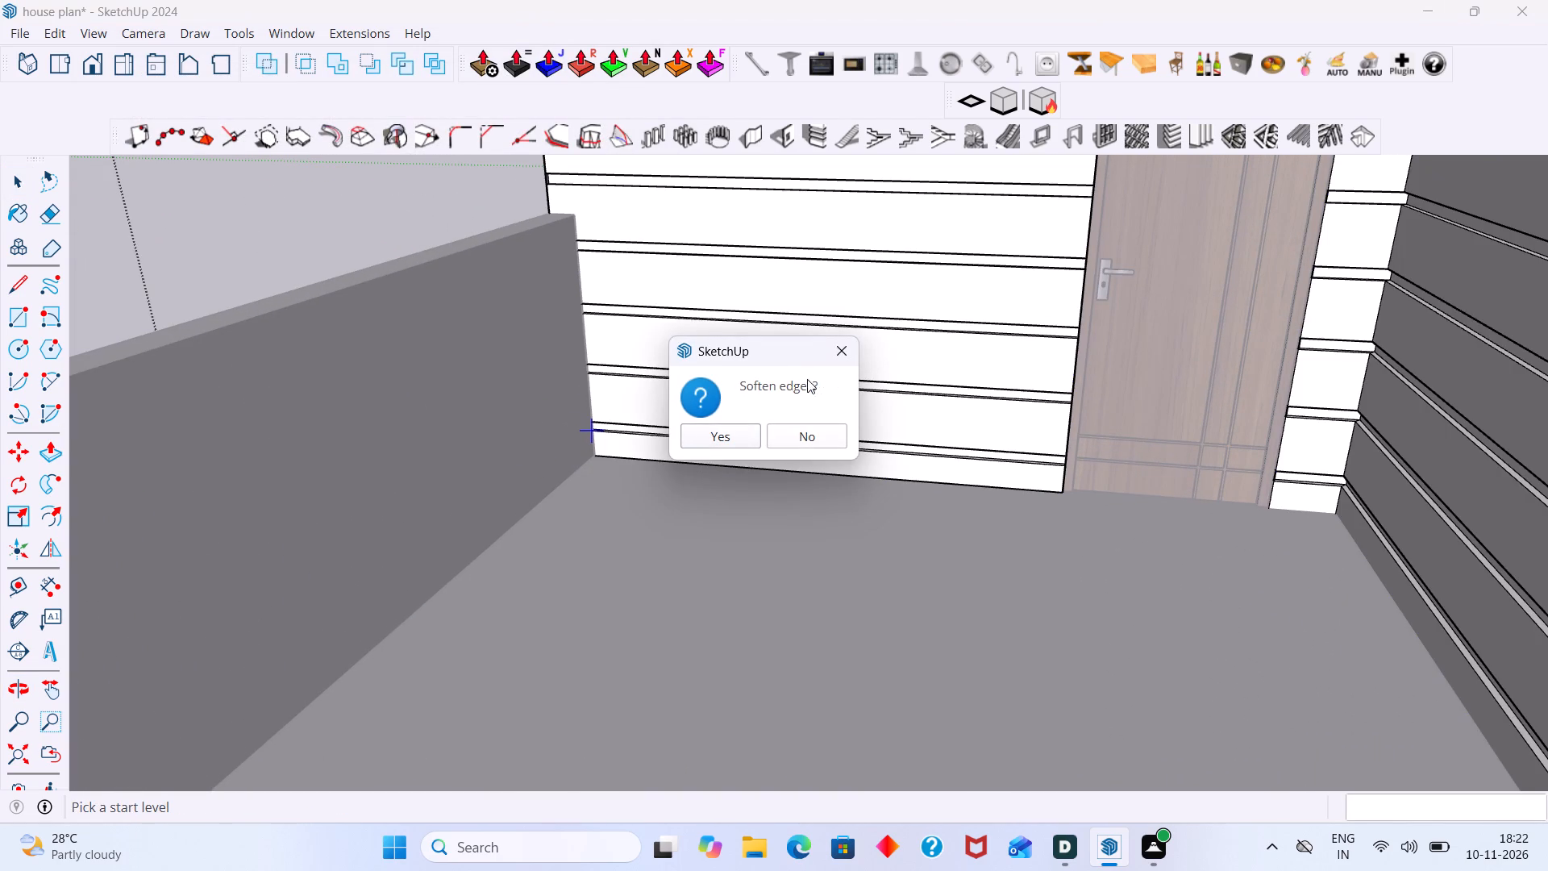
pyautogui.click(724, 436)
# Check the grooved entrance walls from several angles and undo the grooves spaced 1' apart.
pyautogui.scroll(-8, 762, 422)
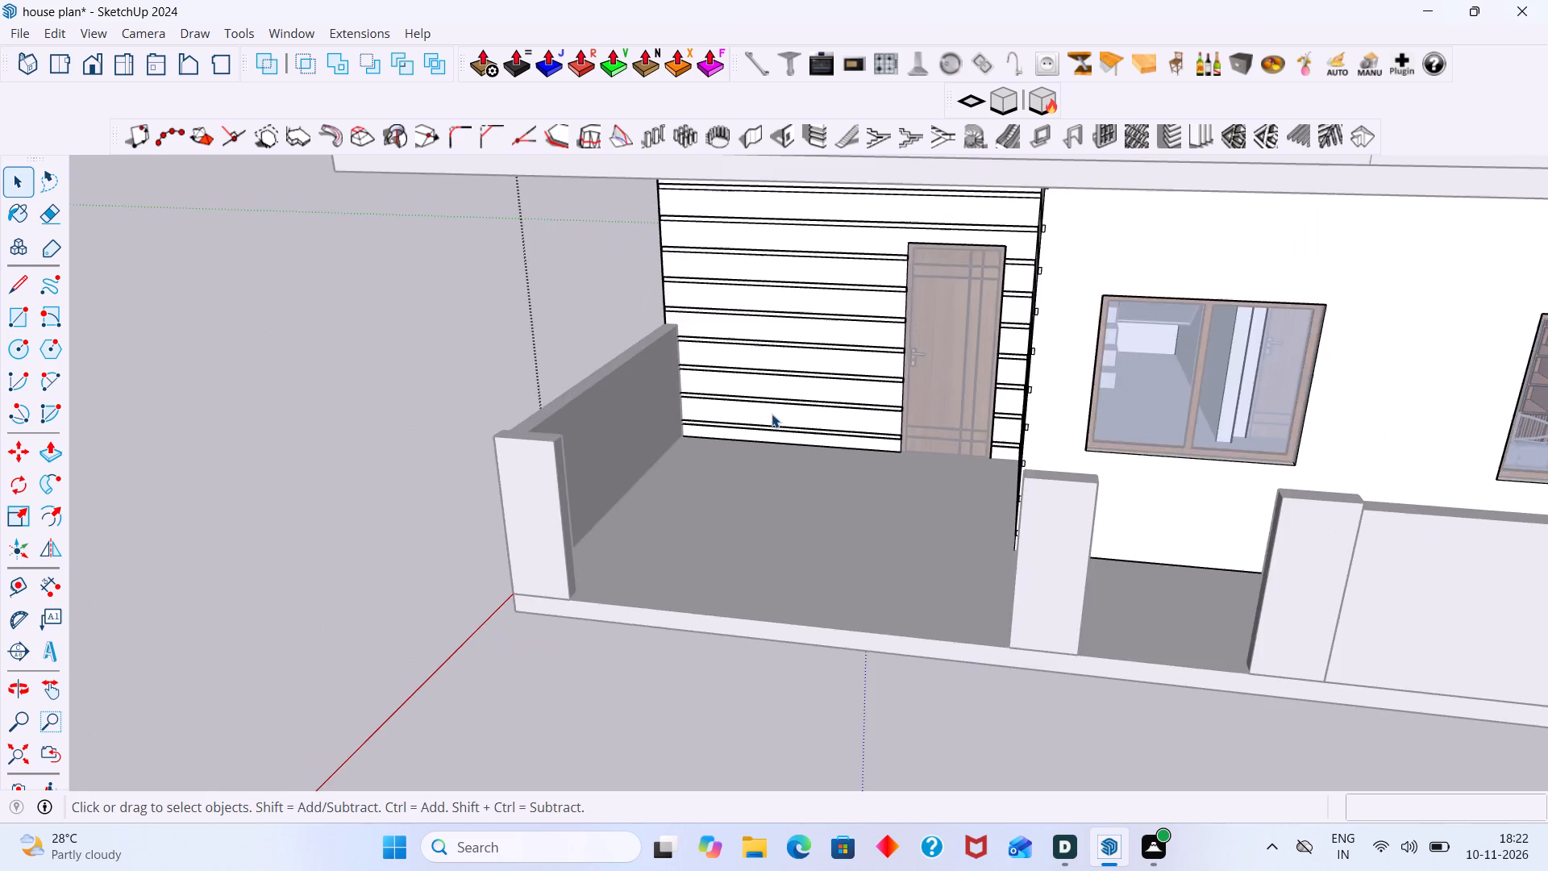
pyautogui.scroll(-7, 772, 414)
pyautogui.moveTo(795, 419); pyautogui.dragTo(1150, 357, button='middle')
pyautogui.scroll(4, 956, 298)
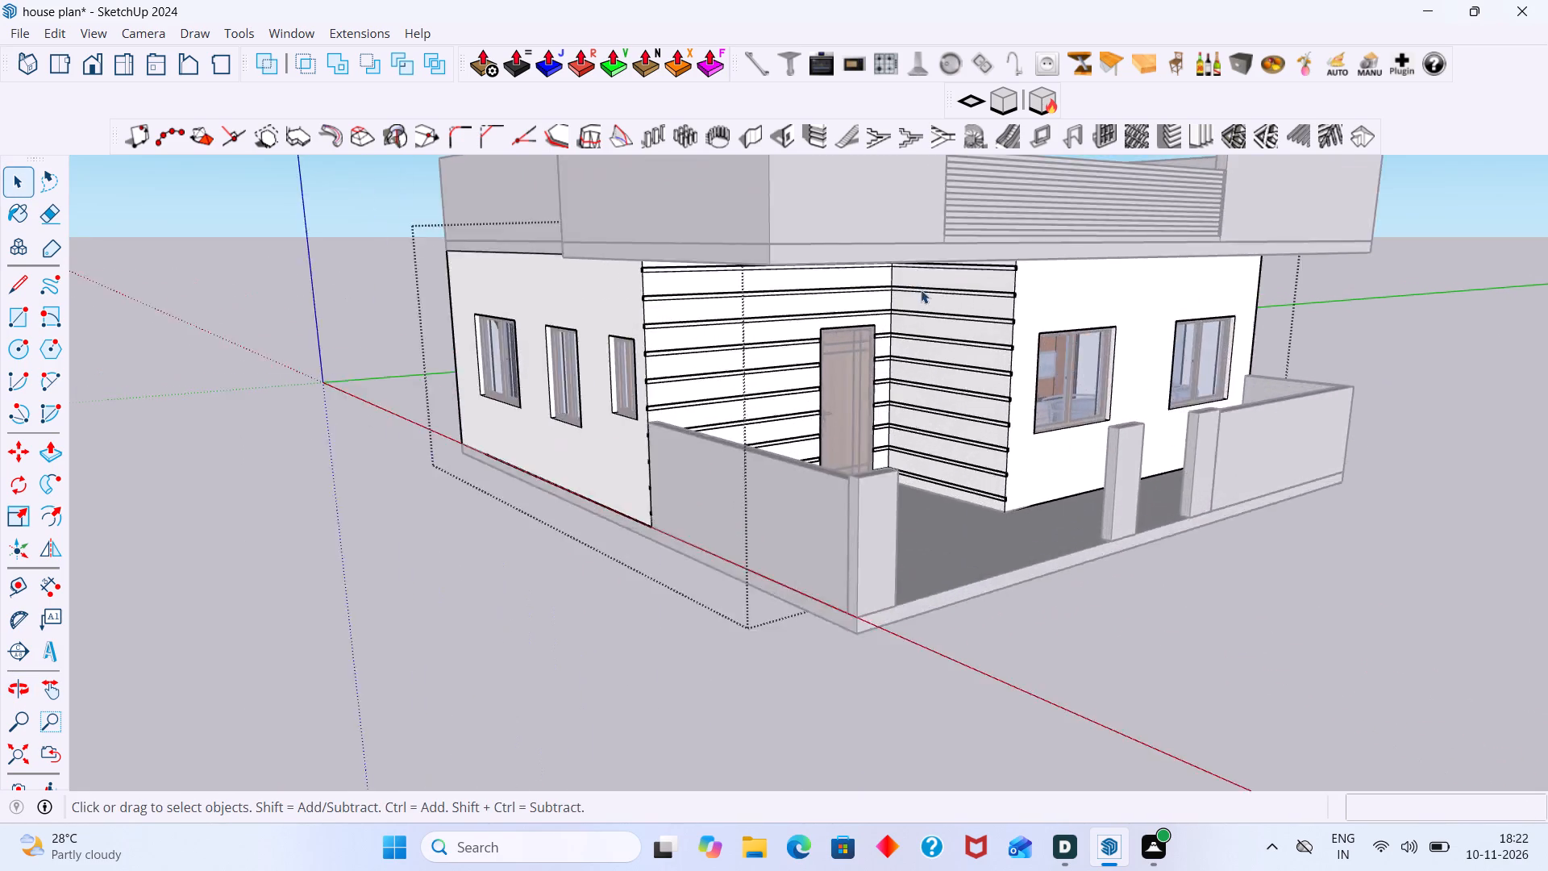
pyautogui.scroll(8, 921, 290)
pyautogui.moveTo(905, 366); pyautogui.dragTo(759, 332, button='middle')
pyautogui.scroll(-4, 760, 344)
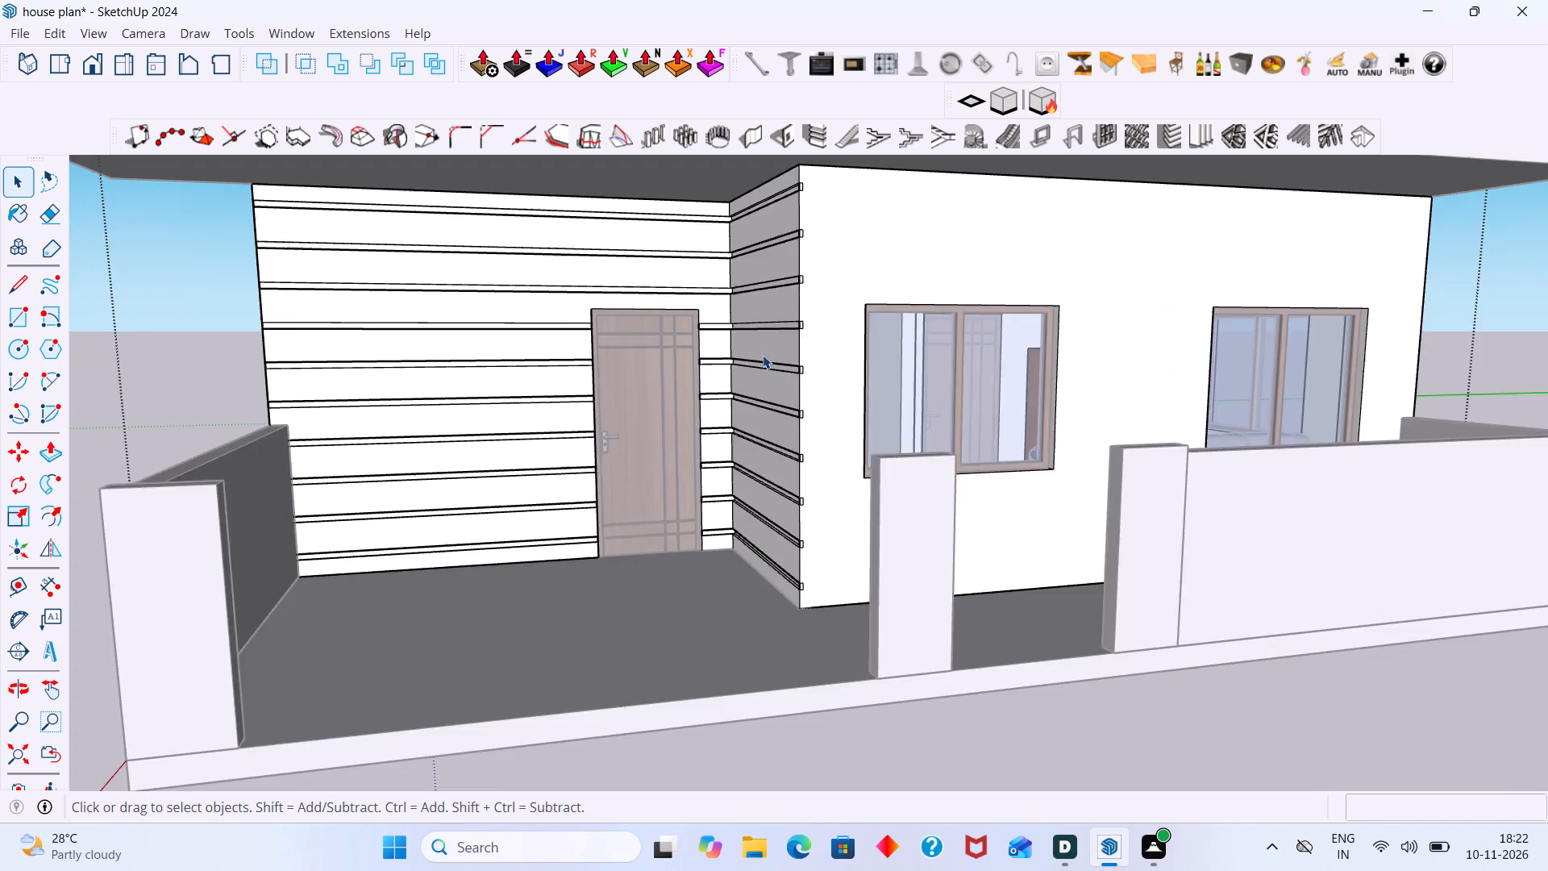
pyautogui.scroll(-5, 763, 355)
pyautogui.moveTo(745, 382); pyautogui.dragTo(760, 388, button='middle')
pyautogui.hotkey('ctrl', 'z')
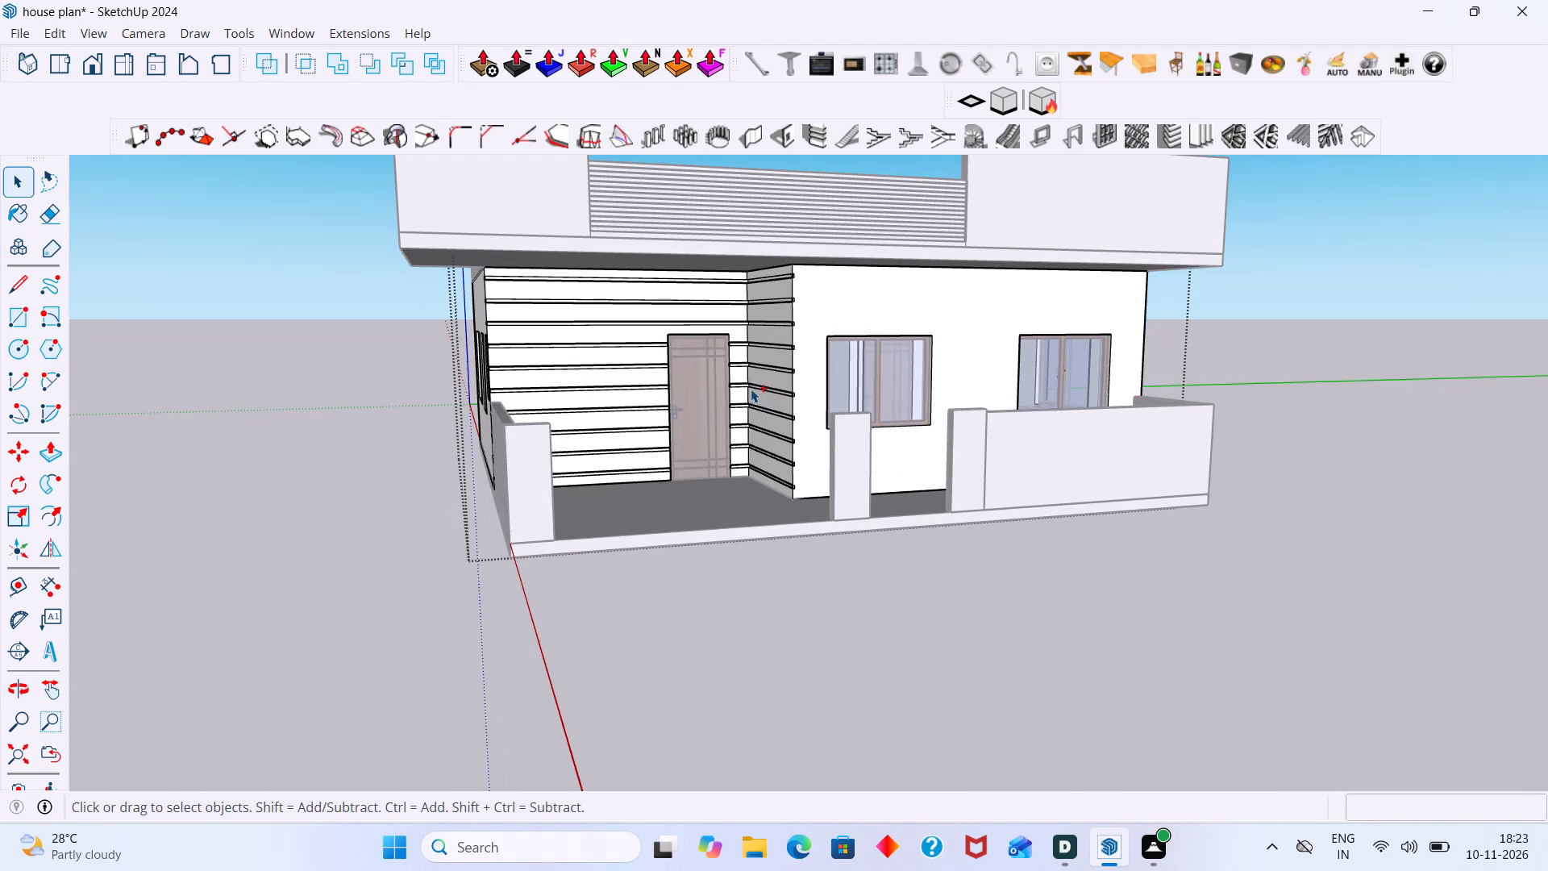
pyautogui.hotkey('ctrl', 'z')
# Create 20 horizontal grooves, 1" deep at 2' spacing, on the entrance door wall and adjoining return wall, starting near the floor.
pyautogui.click(624, 439)
pyautogui.moveTo(624, 429); pyautogui.dragTo(622, 438, button='middle')
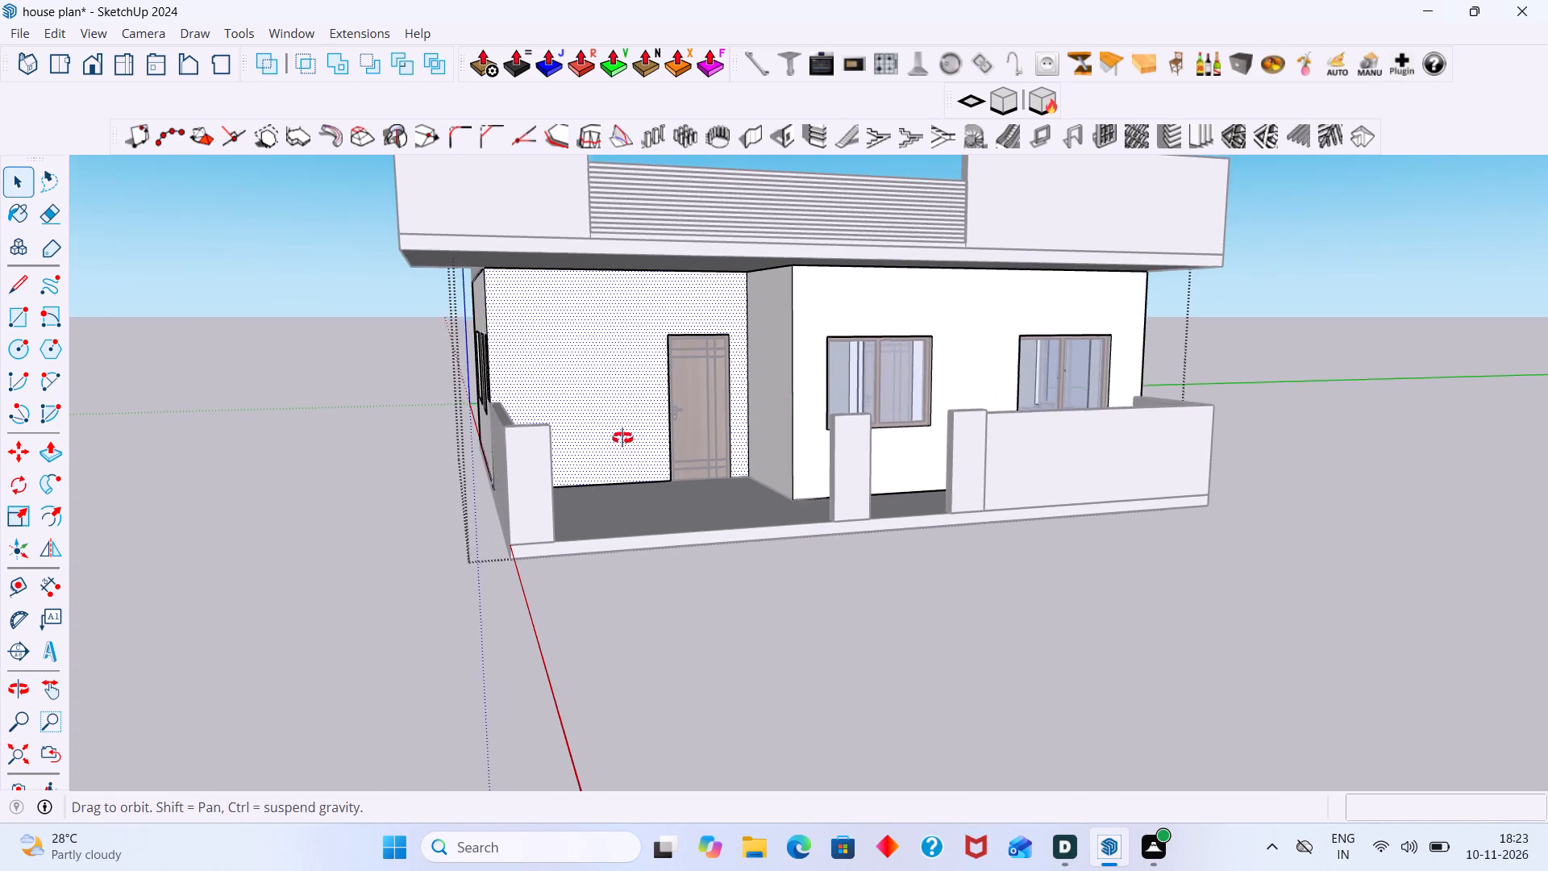
pyautogui.moveTo(622, 438); pyautogui.dragTo(619, 457, button='middle')
pyautogui.moveTo(657, 452); pyautogui.dragTo(809, 444, button='middle')
pyautogui.keyDown('shift'); pyautogui.click(875, 420); pyautogui.keyUp('shift')
pyautogui.moveTo(859, 410); pyautogui.dragTo(746, 406, button='middle')
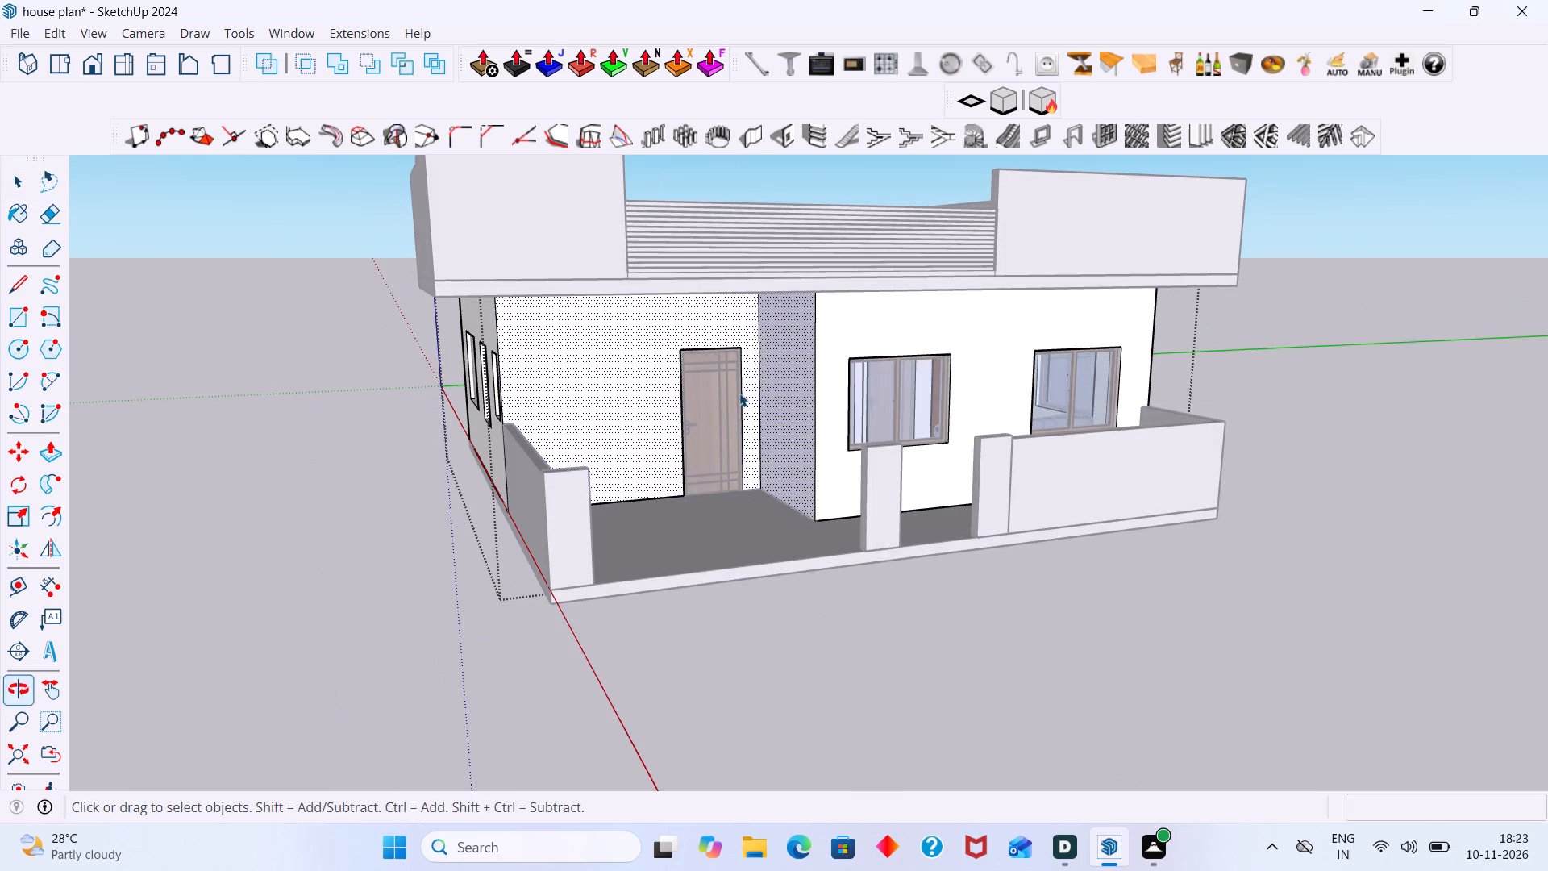
pyautogui.click(819, 140)
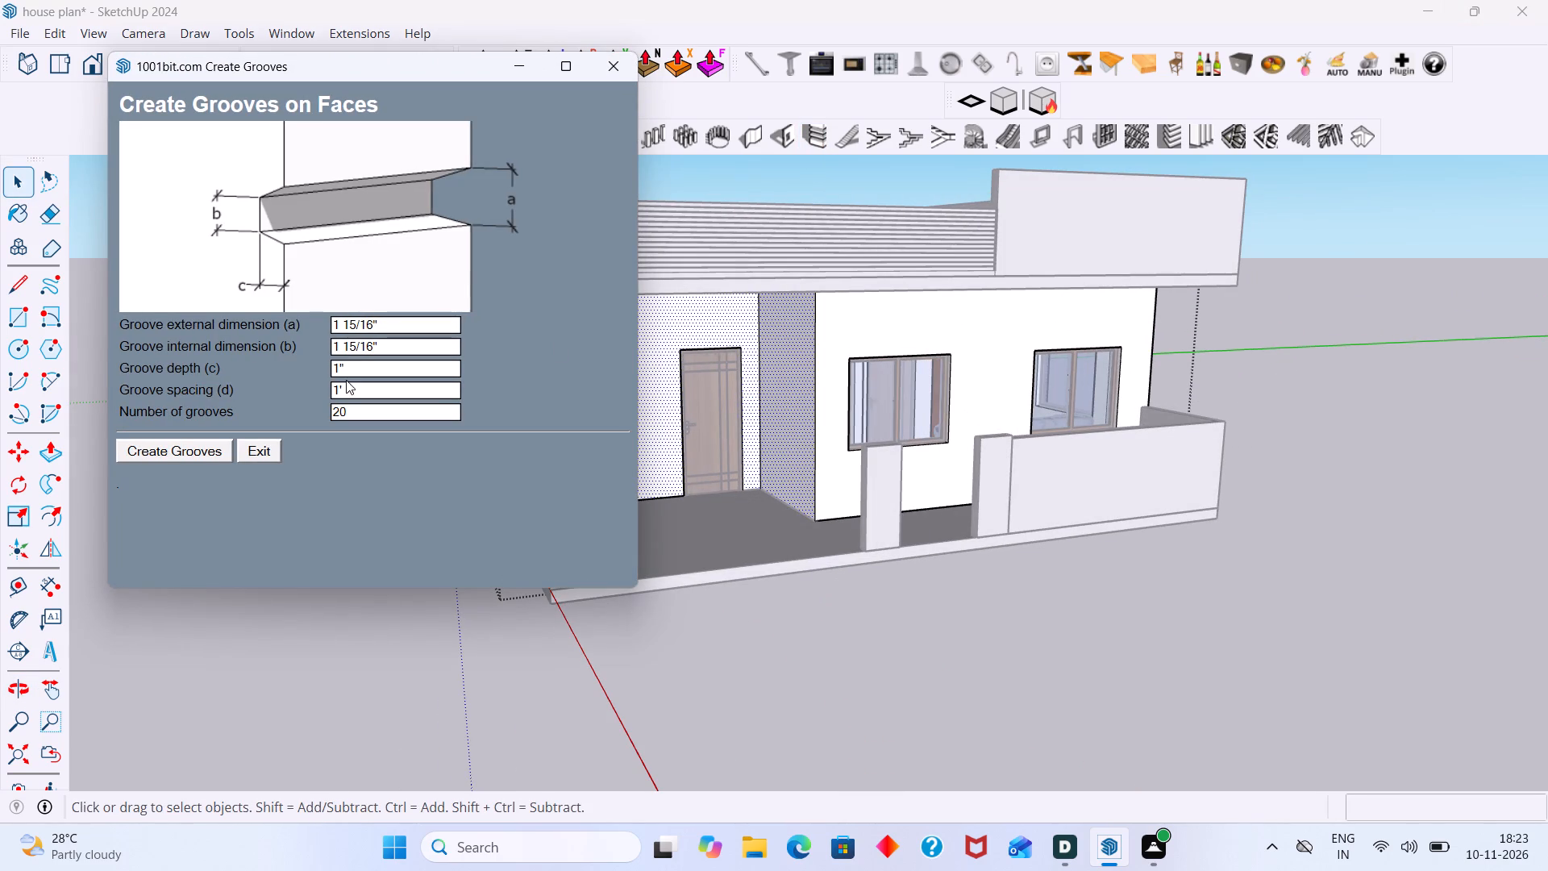
pyautogui.click(347, 388)
pyautogui.press('2')
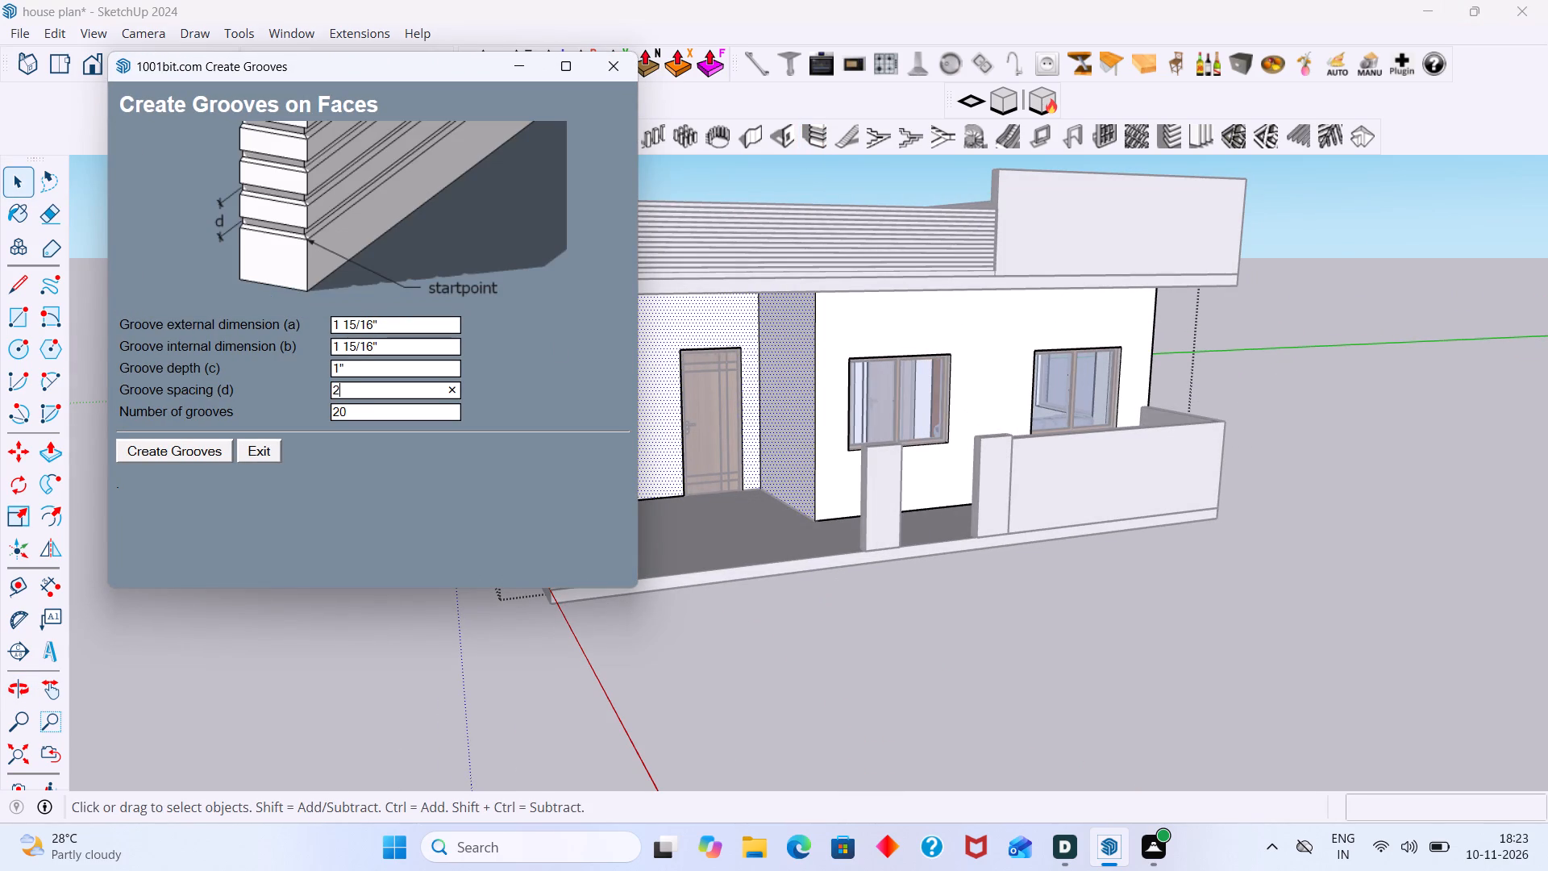
pyautogui.press("'")
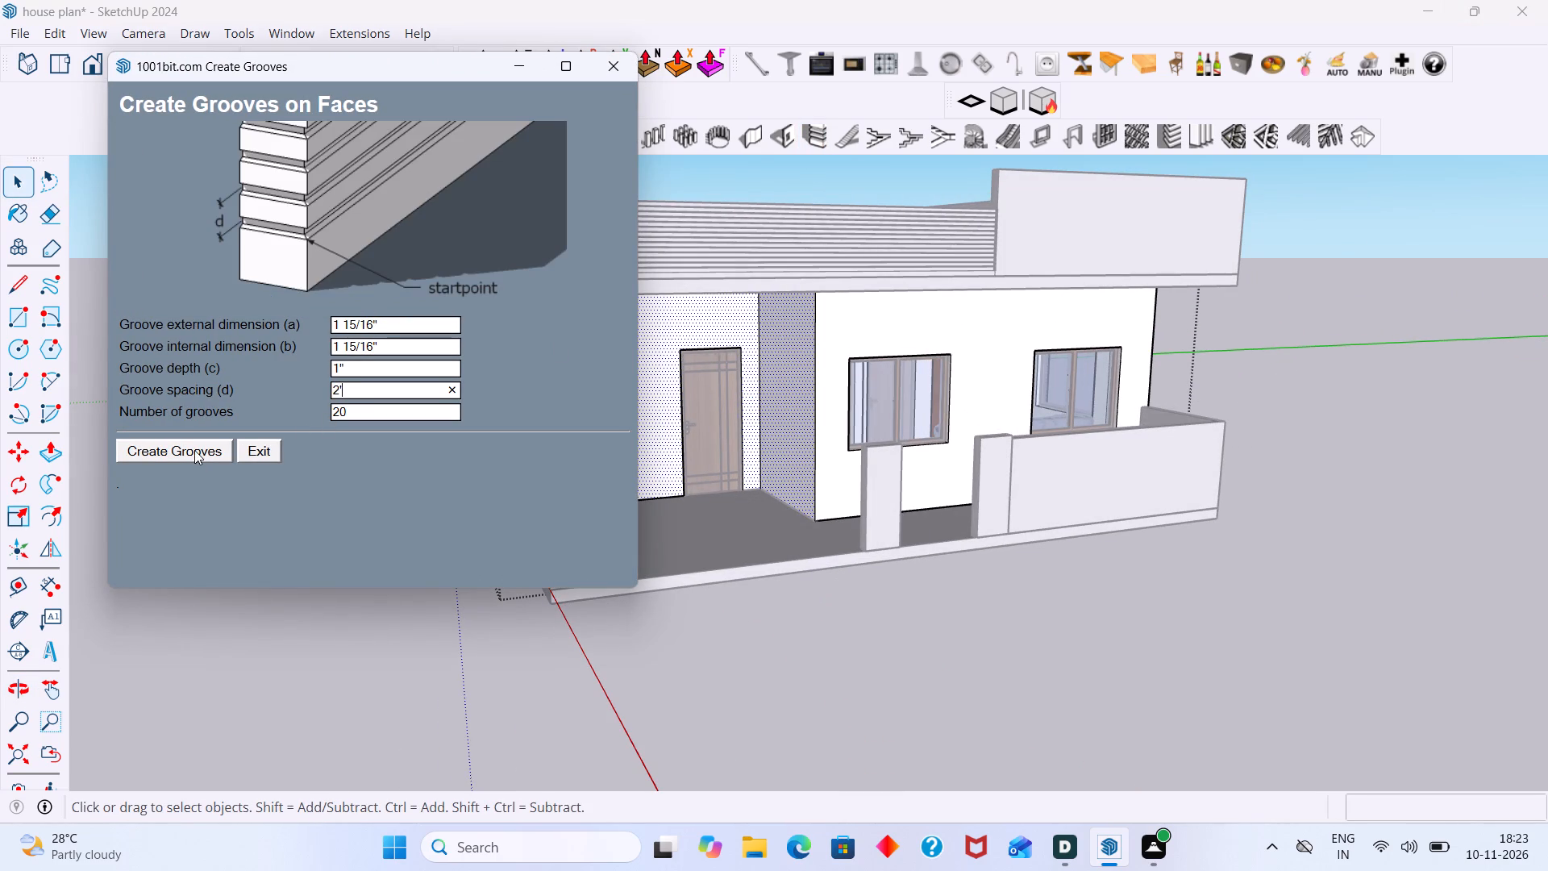
pyautogui.click(194, 450)
pyautogui.moveTo(557, 426); pyautogui.dragTo(464, 439, button='middle')
pyautogui.scroll(5, 504, 477)
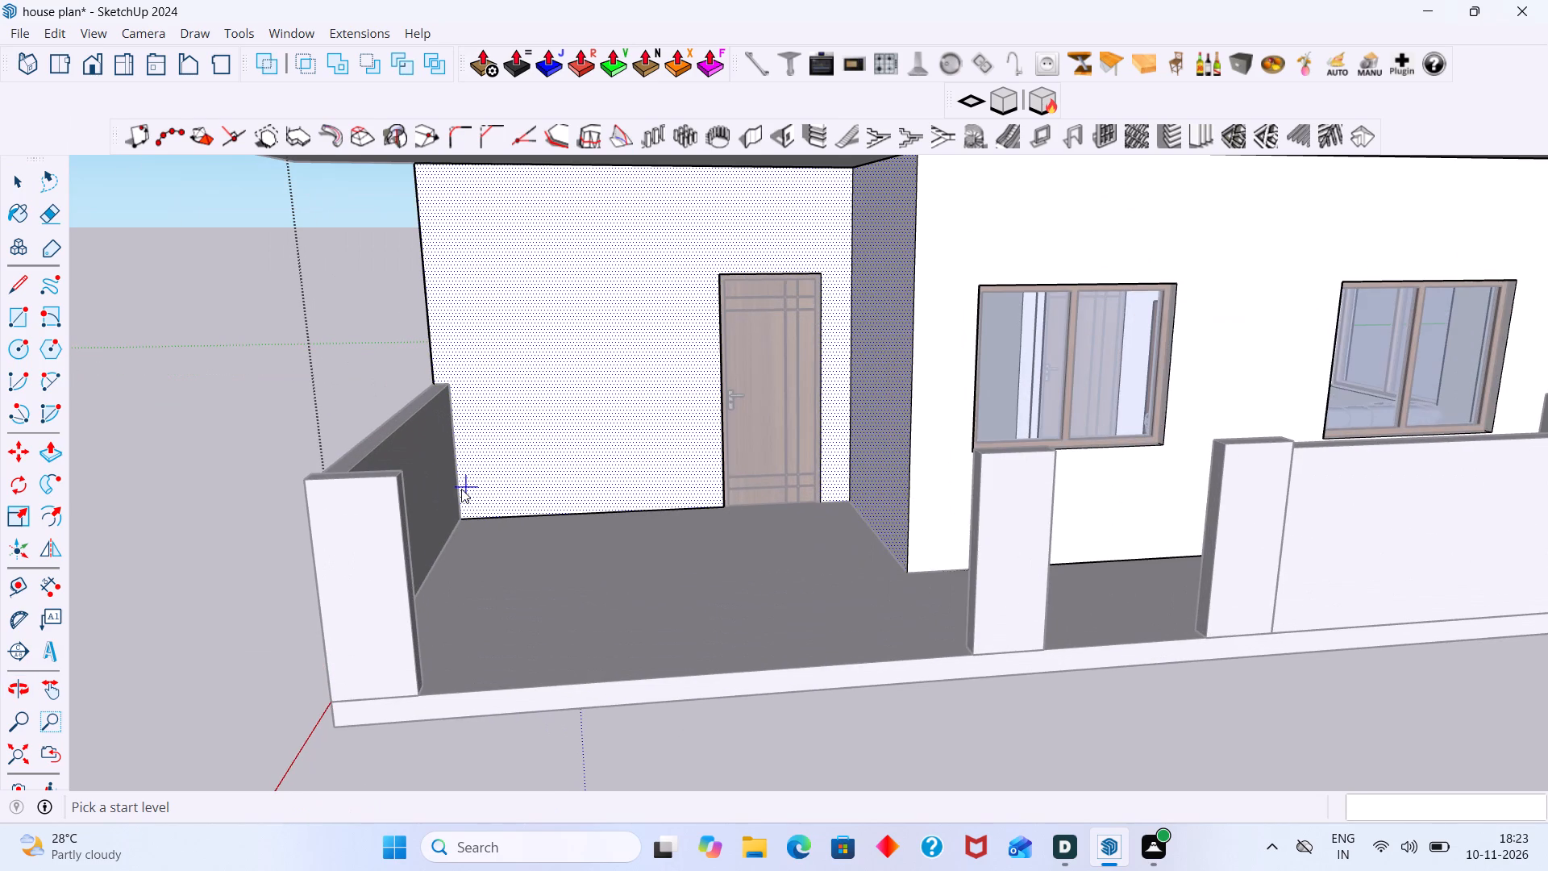
pyautogui.doubleClick(464, 497)
pyautogui.click(734, 435)
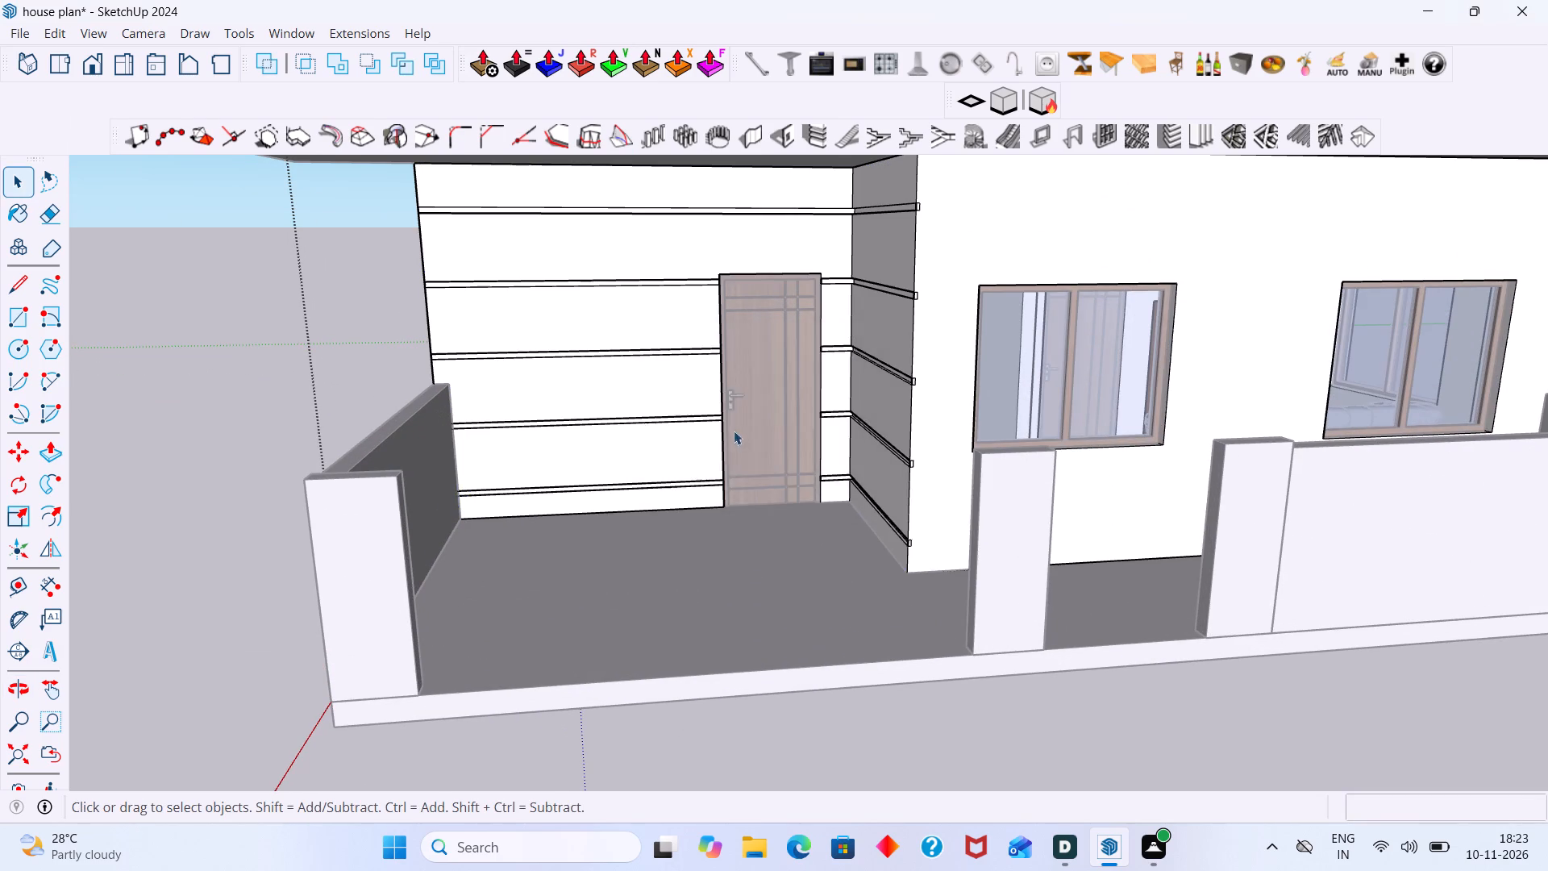
# Check the grooved entrance walls from the side and the front of the porch.
pyautogui.scroll(-6, 734, 431)
pyautogui.moveTo(774, 444); pyautogui.dragTo(1113, 367, button='middle')
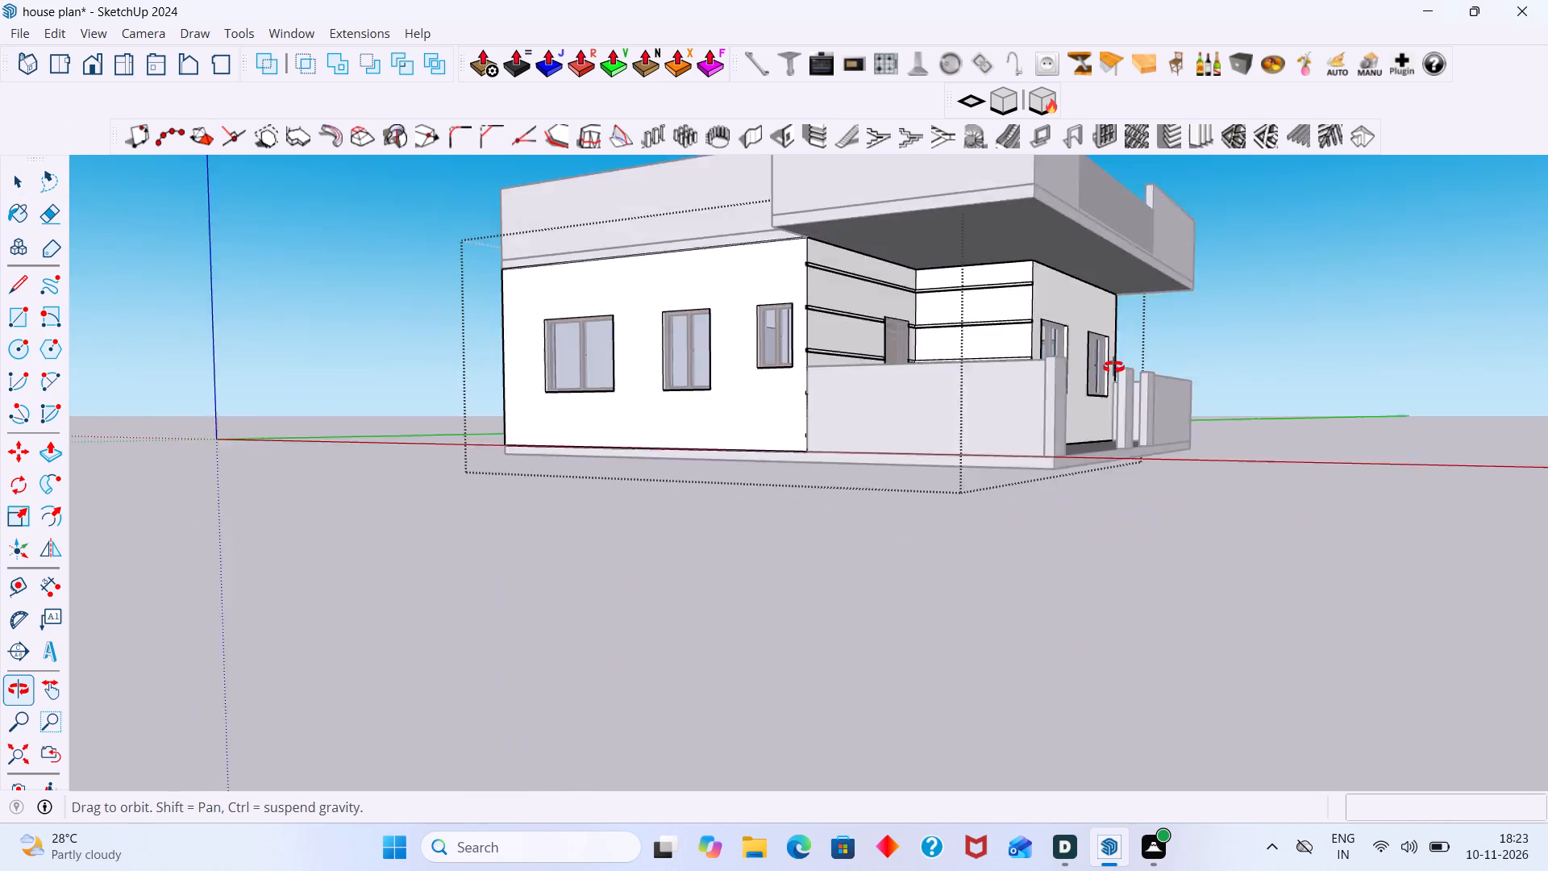
pyautogui.moveTo(1113, 367); pyautogui.dragTo(769, 371, button='middle')
pyautogui.scroll(7, 686, 365)
pyautogui.moveTo(739, 356); pyautogui.dragTo(705, 474, button='middle')
pyautogui.scroll(2, 724, 461)
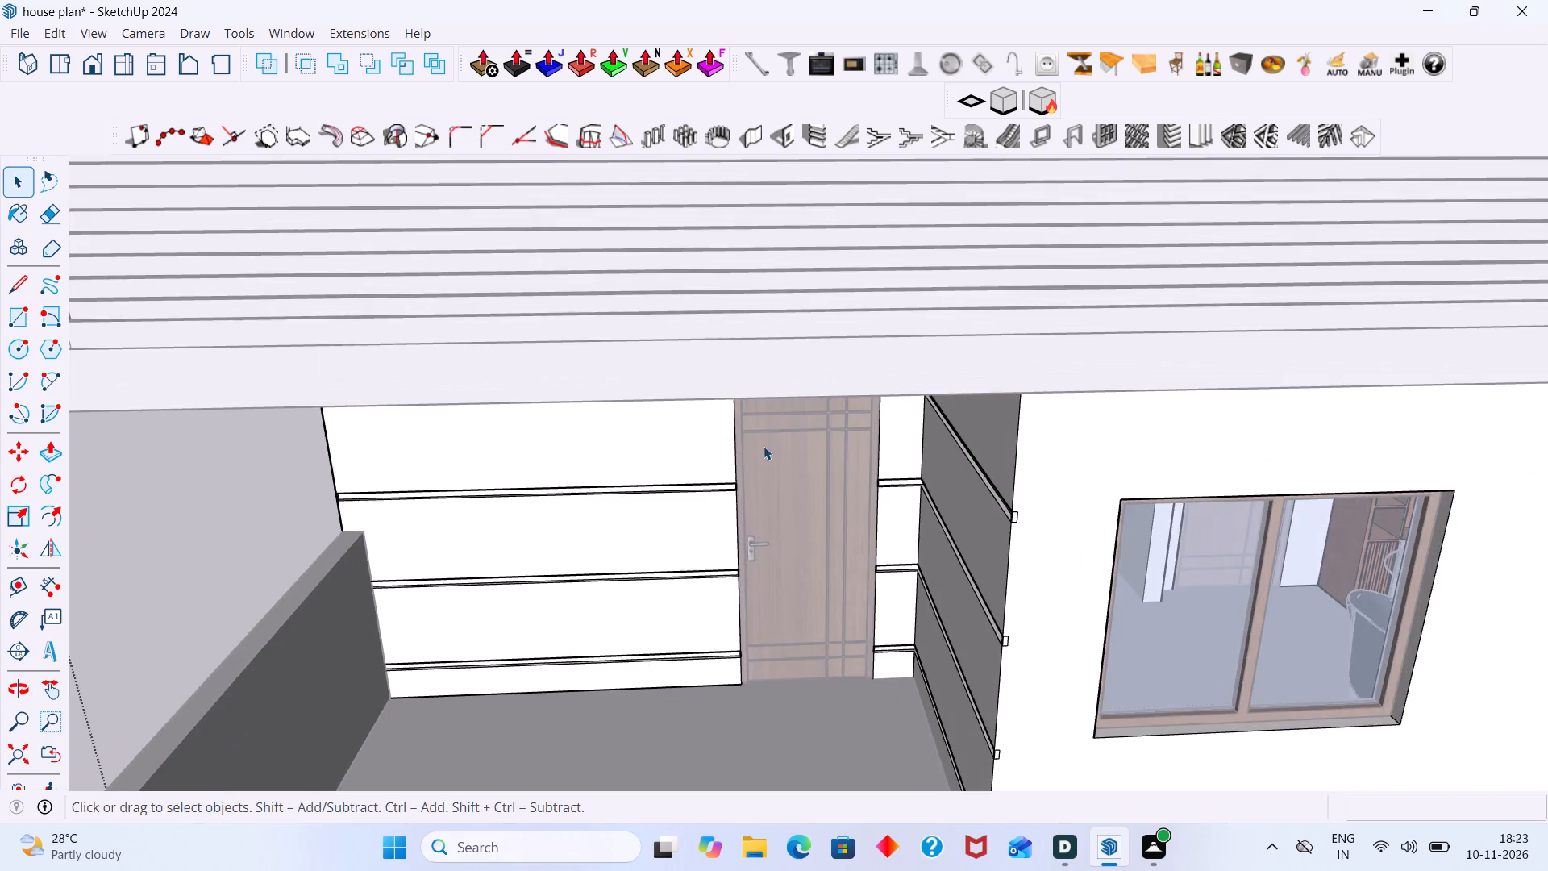
pyautogui.moveTo(764, 446); pyautogui.dragTo(781, 368, button='middle')
pyautogui.scroll(1, 781, 372)
pyautogui.scroll(-8, 751, 385)
# Erase the short vertical edges closing the middle three grooves at the return wall's outer corner.
pyautogui.moveTo(844, 415); pyautogui.dragTo(863, 418, button='middle')
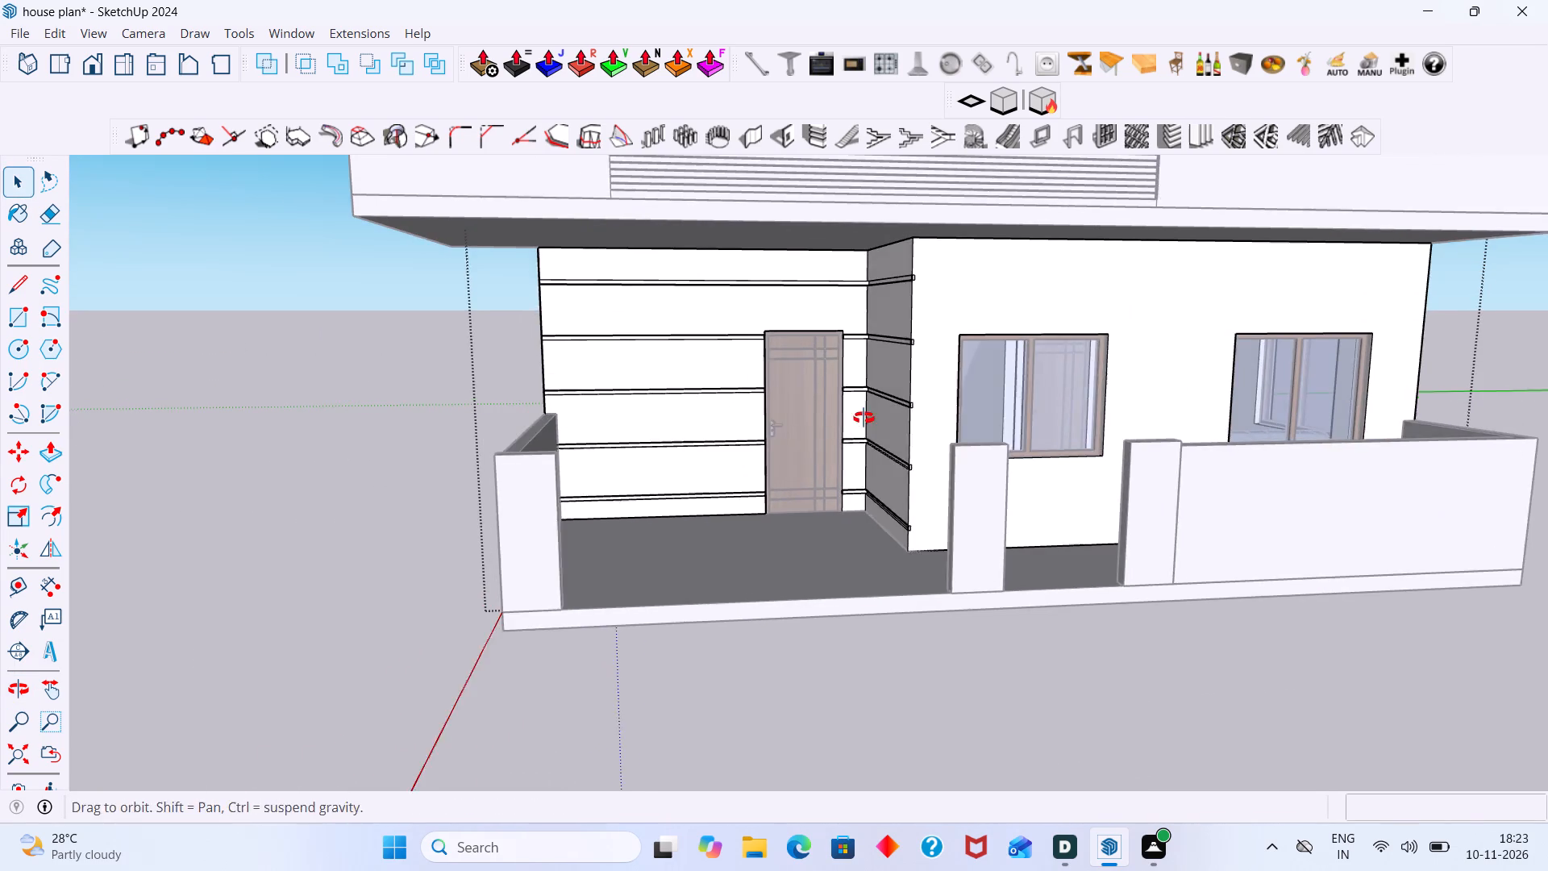
pyautogui.moveTo(863, 418); pyautogui.dragTo(864, 418, button='middle')
pyautogui.scroll(17, 919, 359)
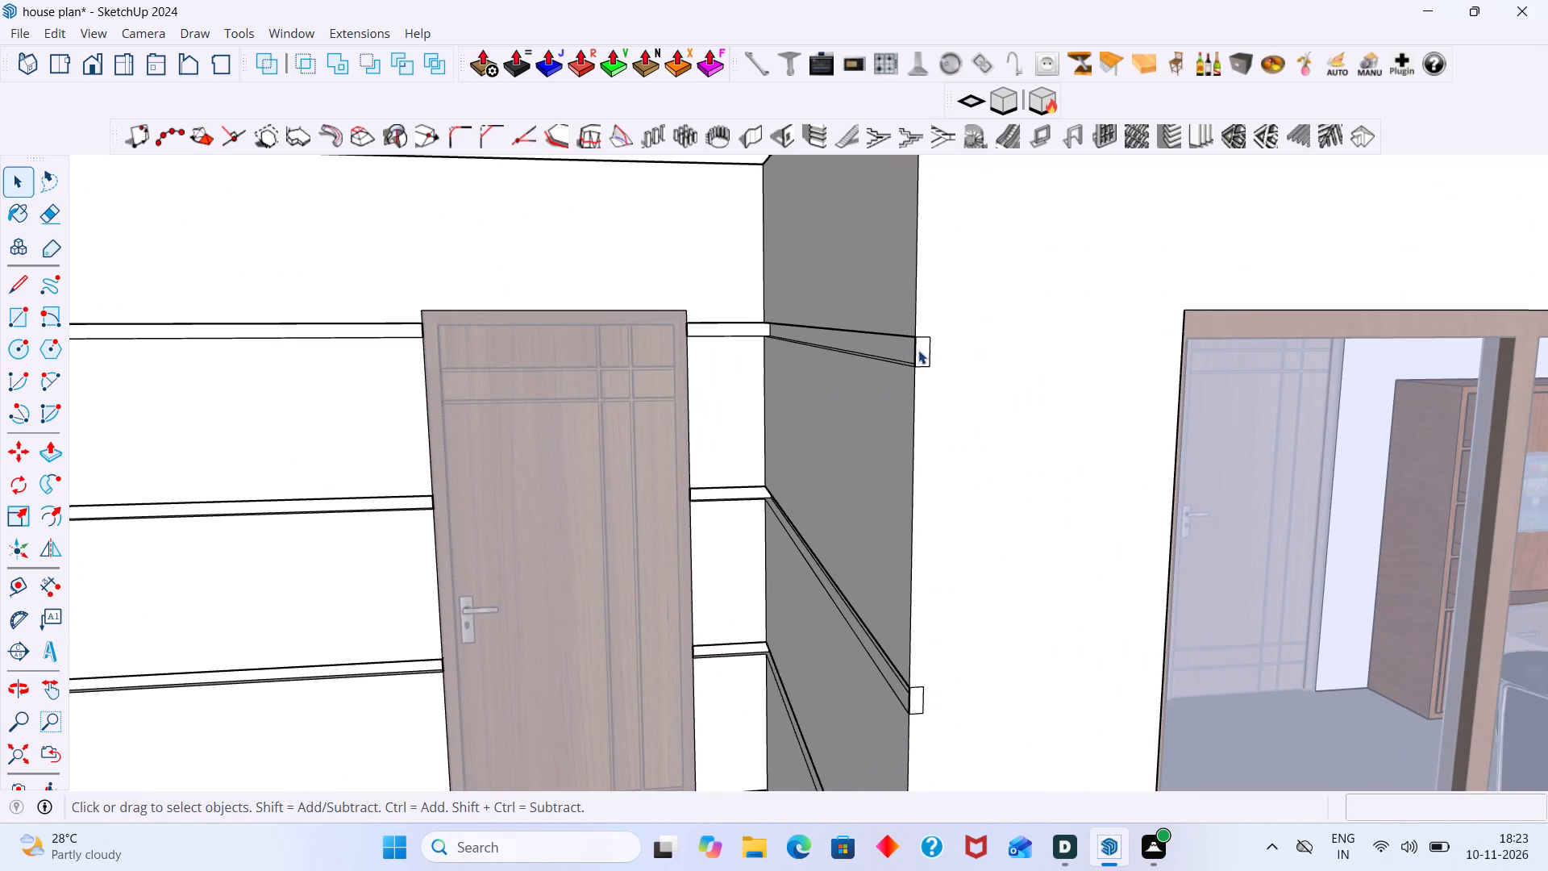
pyautogui.click(914, 352)
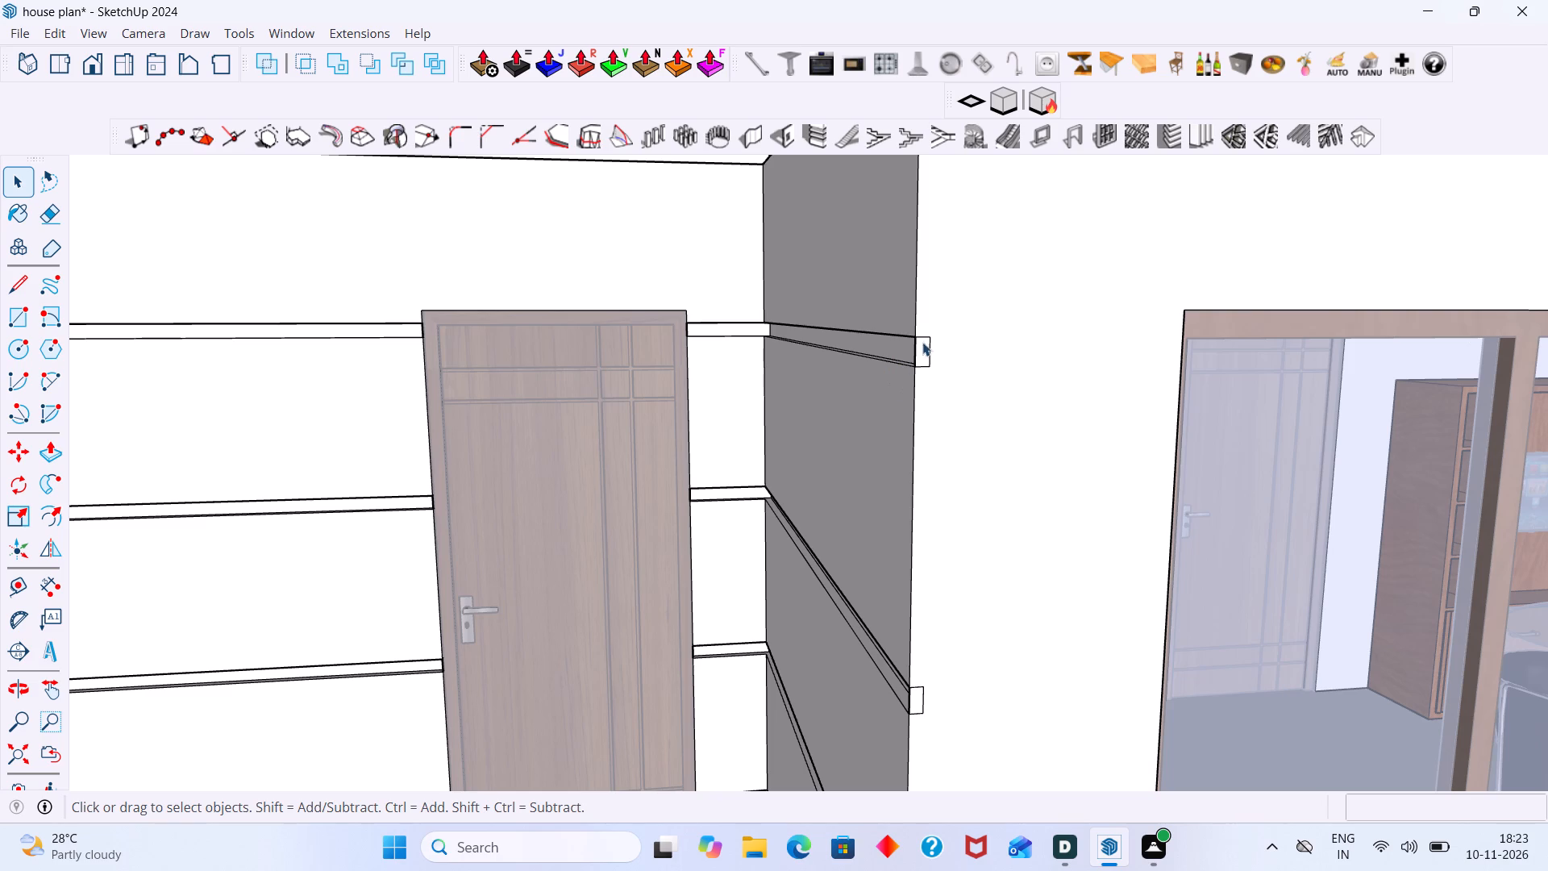
pyautogui.click(916, 347)
pyautogui.press('Delete')
pyautogui.press('e')
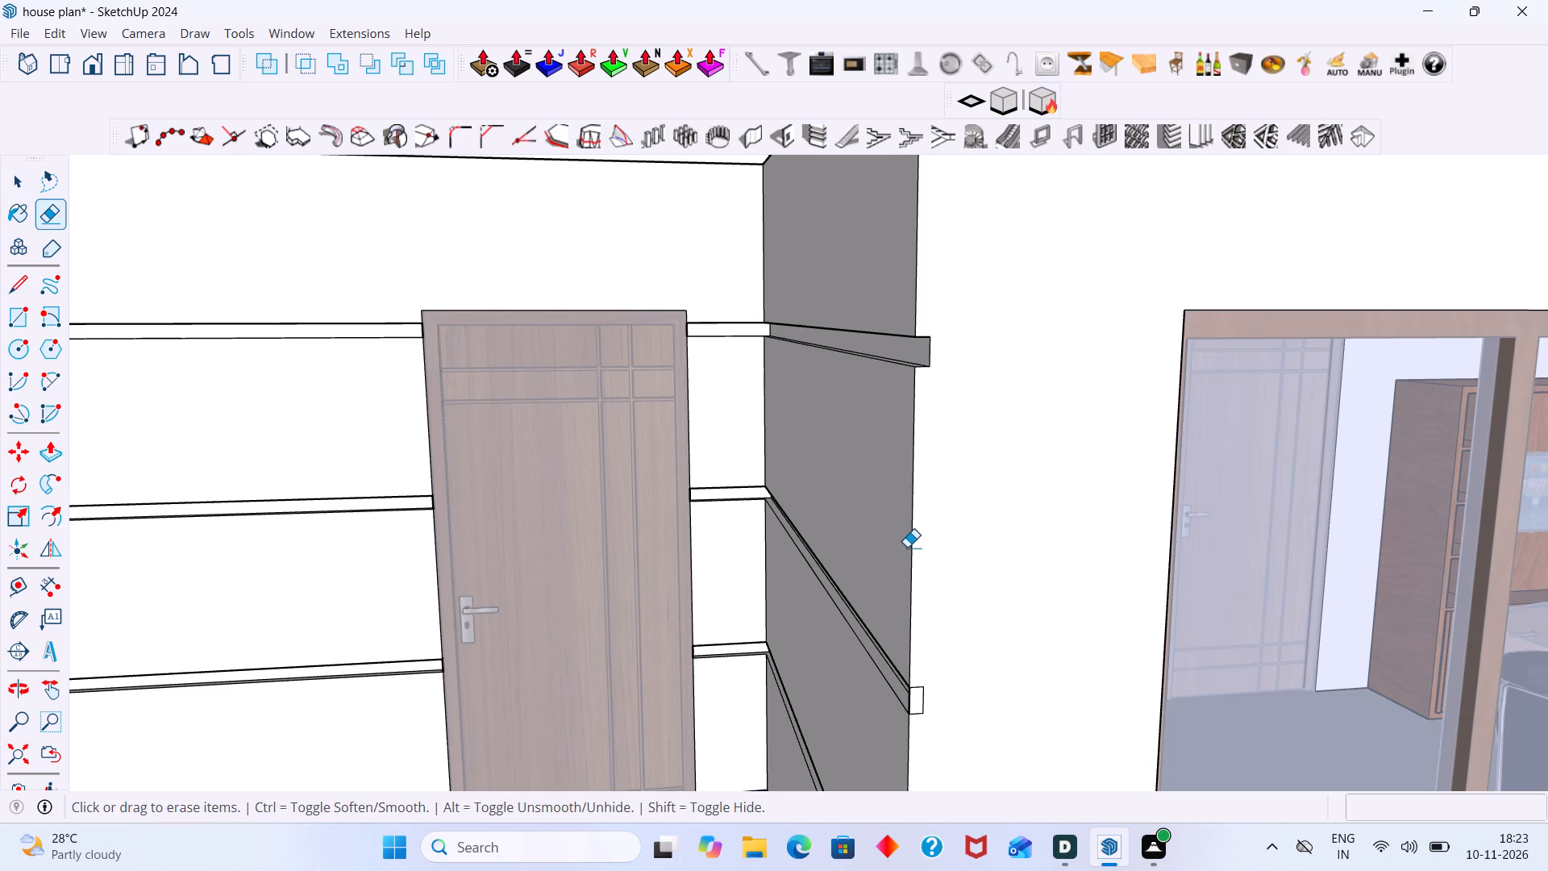
pyautogui.scroll(-1, 907, 547)
pyautogui.keyDown('shift'); pyautogui.moveTo(901, 544); pyautogui.dragTo(897, 427, button='middle'); pyautogui.keyUp('shift')
pyautogui.scroll(7, 925, 586)
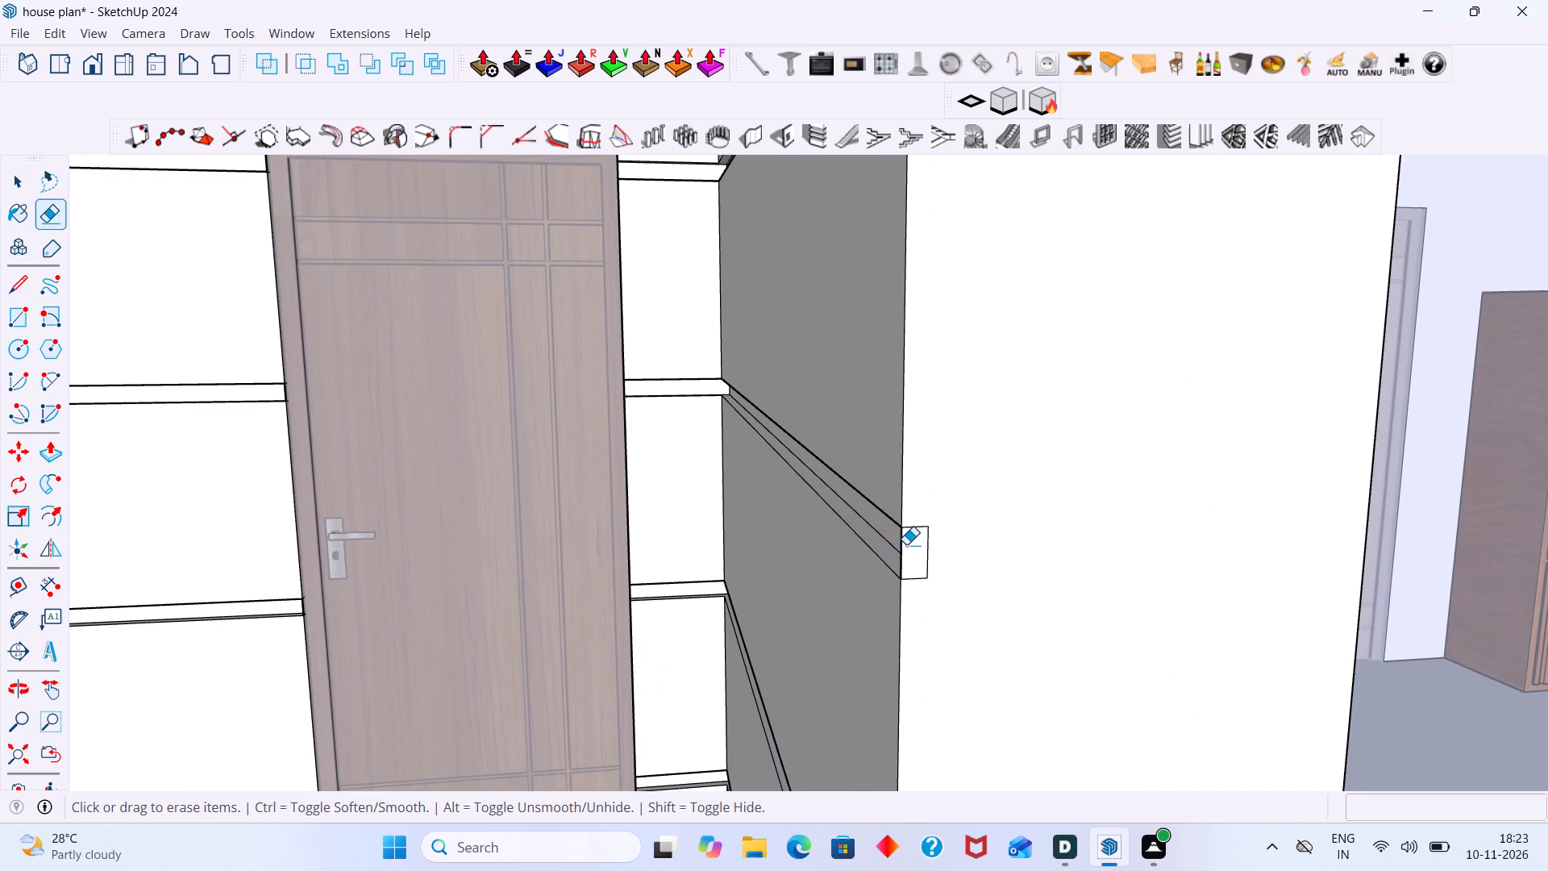
pyautogui.click(903, 548)
pyautogui.scroll(-10, 905, 543)
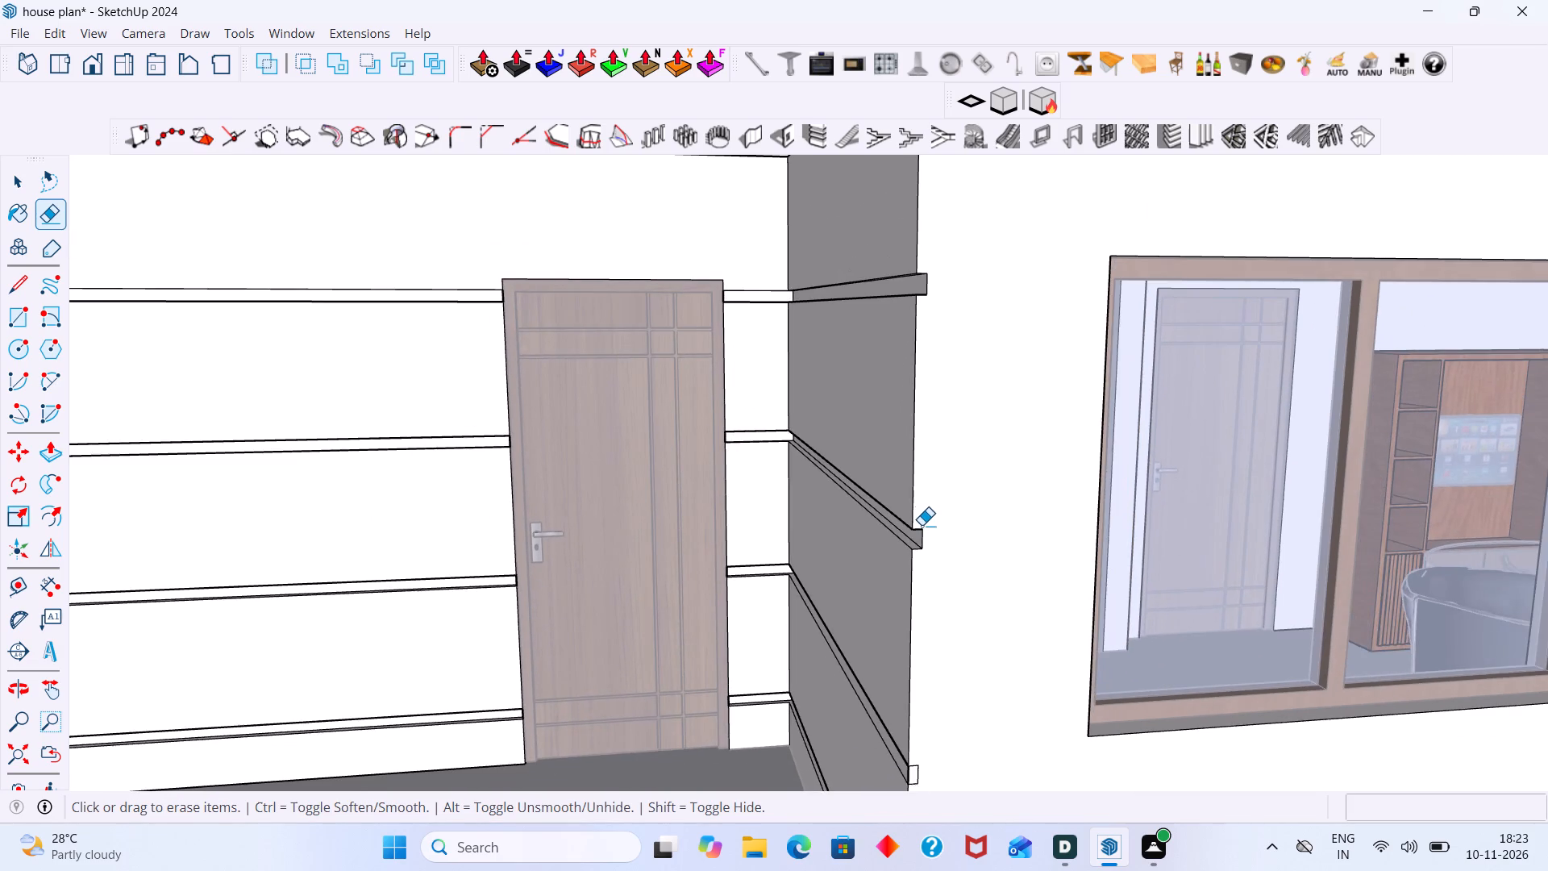
pyautogui.keyDown('shift'); pyautogui.moveTo(922, 525); pyautogui.dragTo(922, 436, button='middle'); pyautogui.keyUp('shift')
pyautogui.scroll(5, 907, 695)
pyautogui.click(905, 686)
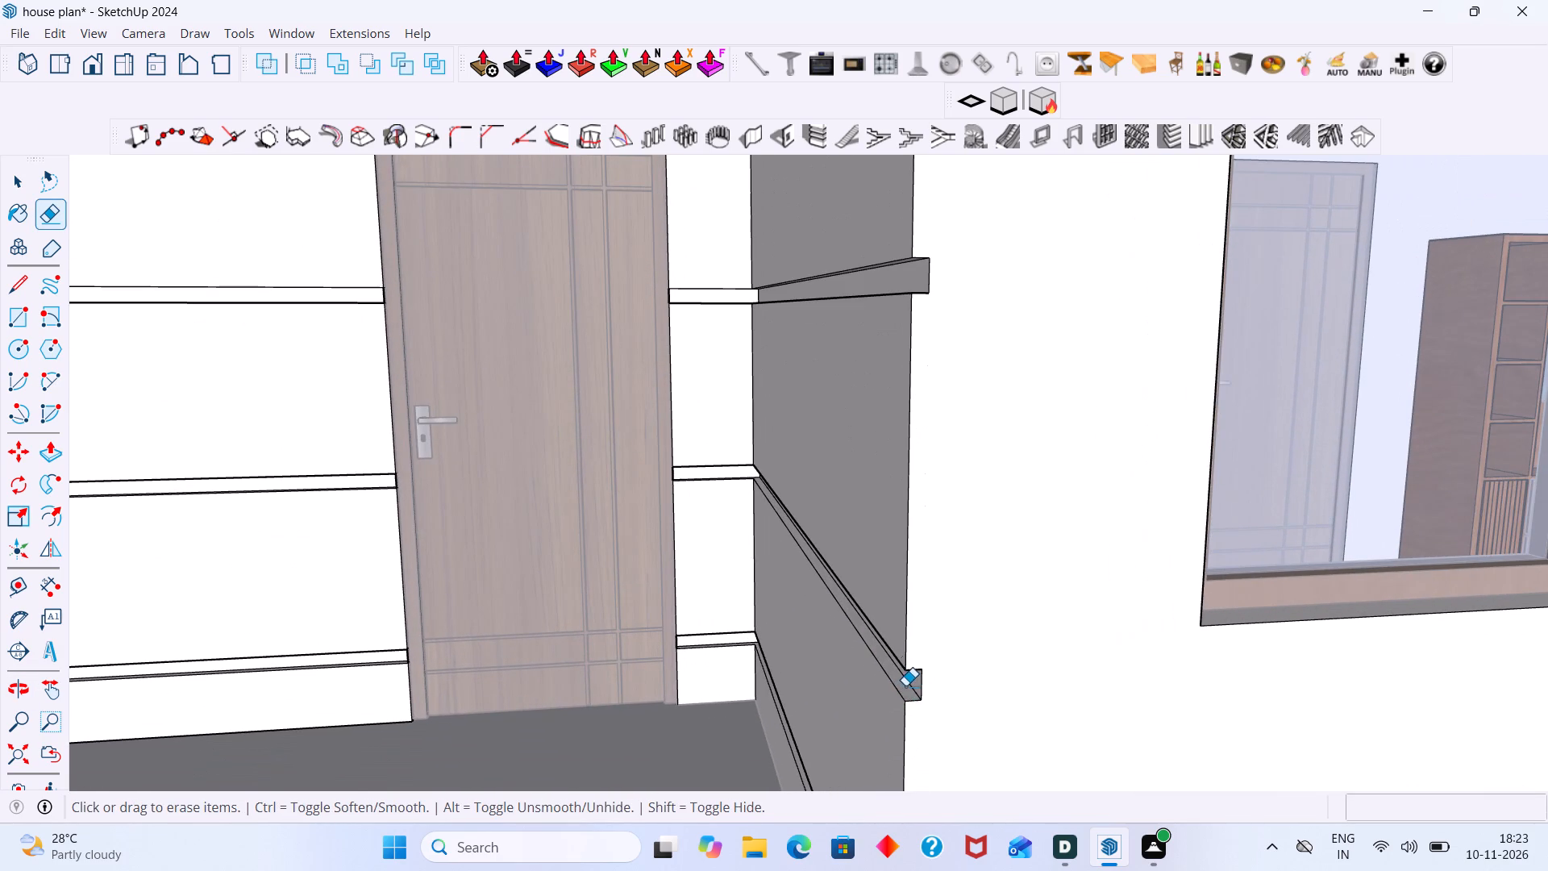
# Erase the vertical edges closing the lowest and topmost grooves at the return wall's outer corner.
pyautogui.scroll(-15, 905, 664)
pyautogui.keyDown('shift'); pyautogui.moveTo(892, 579); pyautogui.dragTo(928, 422, button='middle'); pyautogui.keyUp('shift')
pyautogui.scroll(7, 963, 598)
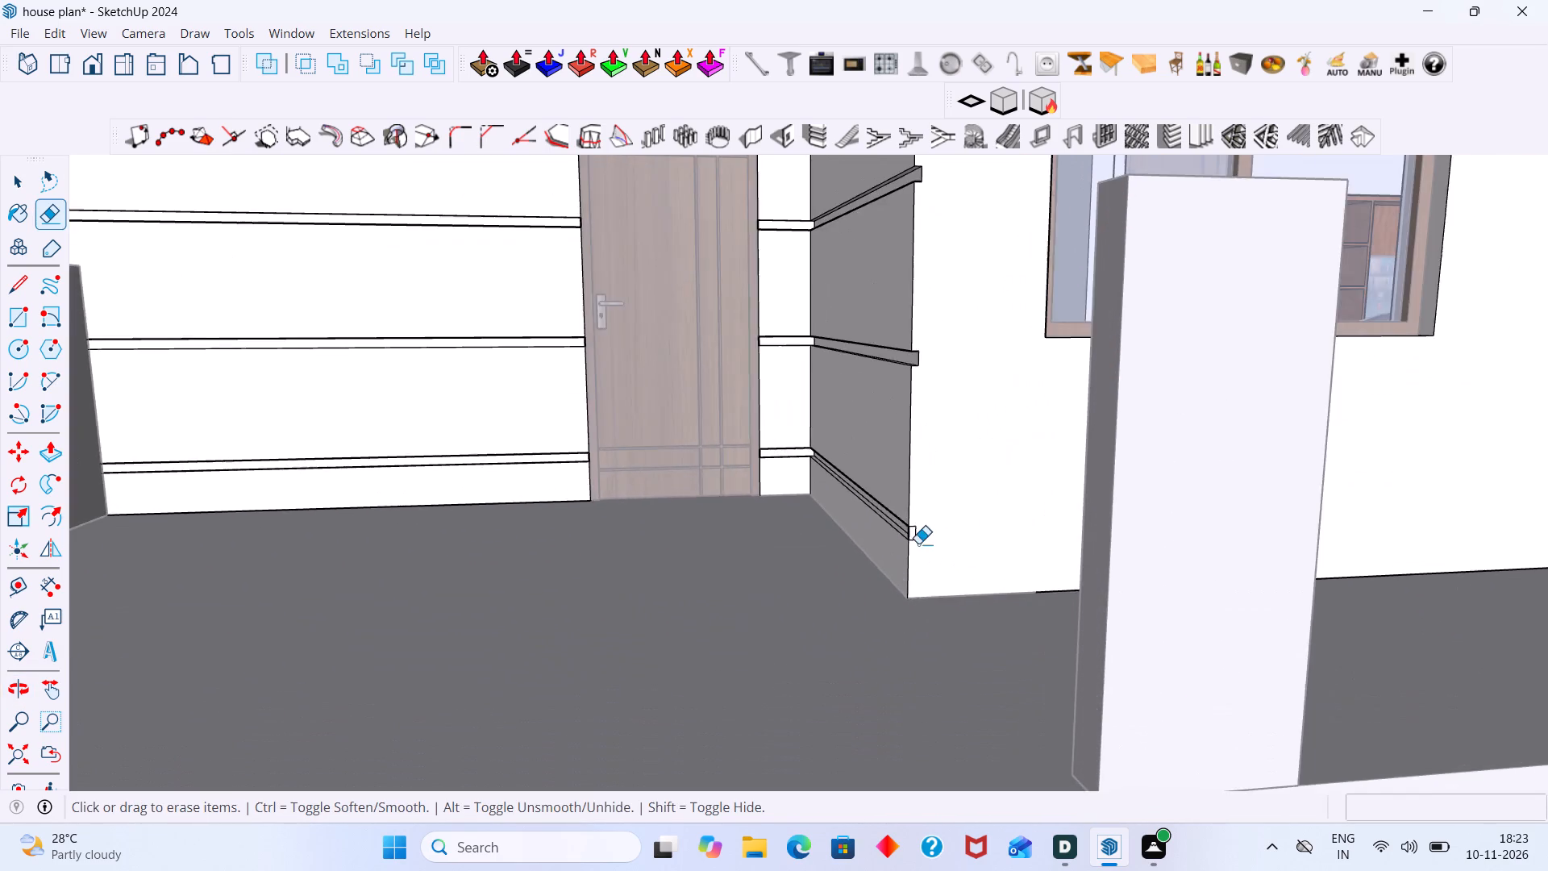
pyautogui.scroll(9, 918, 544)
pyautogui.click(906, 525)
pyautogui.scroll(-13, 910, 522)
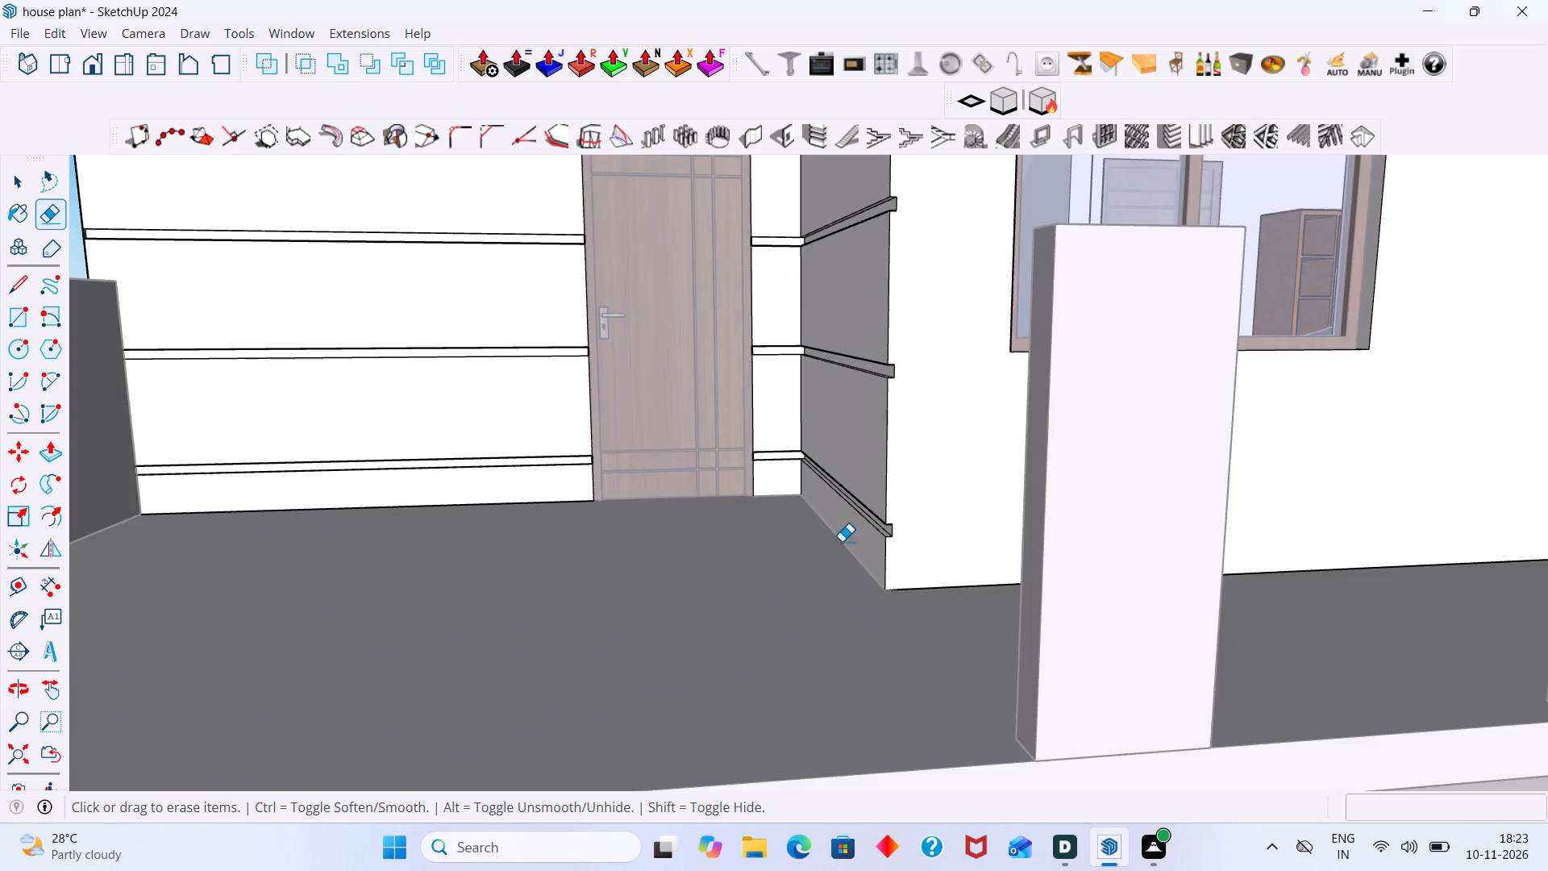
pyautogui.scroll(-5, 842, 541)
pyautogui.keyDown('shift'); pyautogui.moveTo(884, 440); pyautogui.dragTo(881, 569, button='middle'); pyautogui.keyUp('shift')
pyautogui.scroll(5, 861, 502)
pyautogui.keyDown('shift'); pyautogui.moveTo(868, 469); pyautogui.dragTo(882, 537, button='middle'); pyautogui.keyUp('shift')
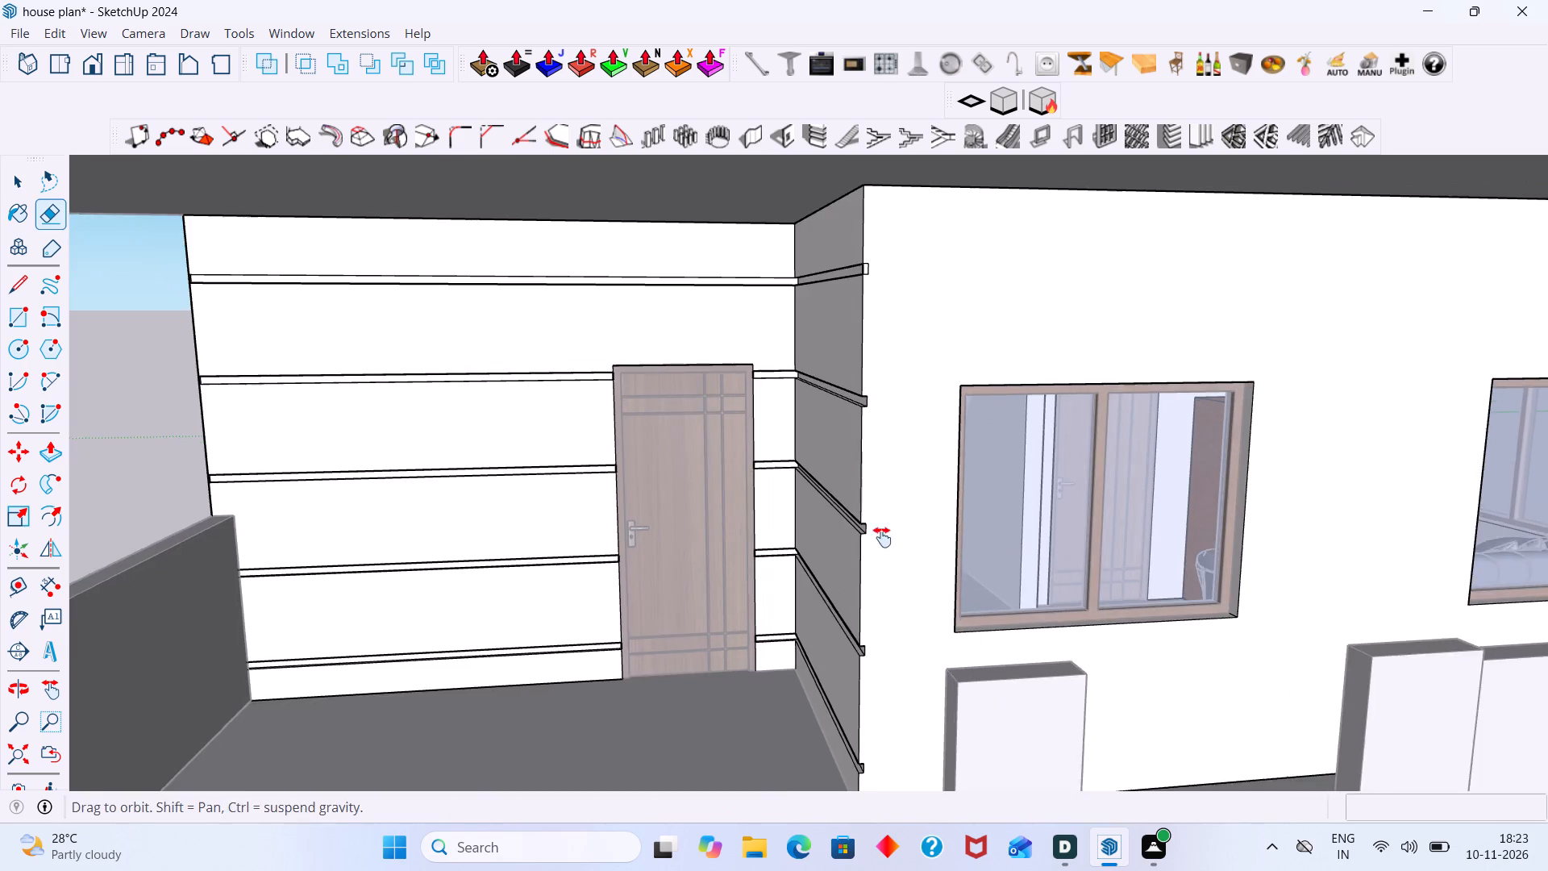
pyautogui.keyDown('shift'); pyautogui.moveTo(882, 537); pyautogui.dragTo(884, 550, button='middle'); pyautogui.keyUp('shift')
pyautogui.scroll(6, 877, 481)
pyautogui.moveTo(902, 454); pyautogui.dragTo(925, 563, button='middle')
pyautogui.scroll(6, 936, 409)
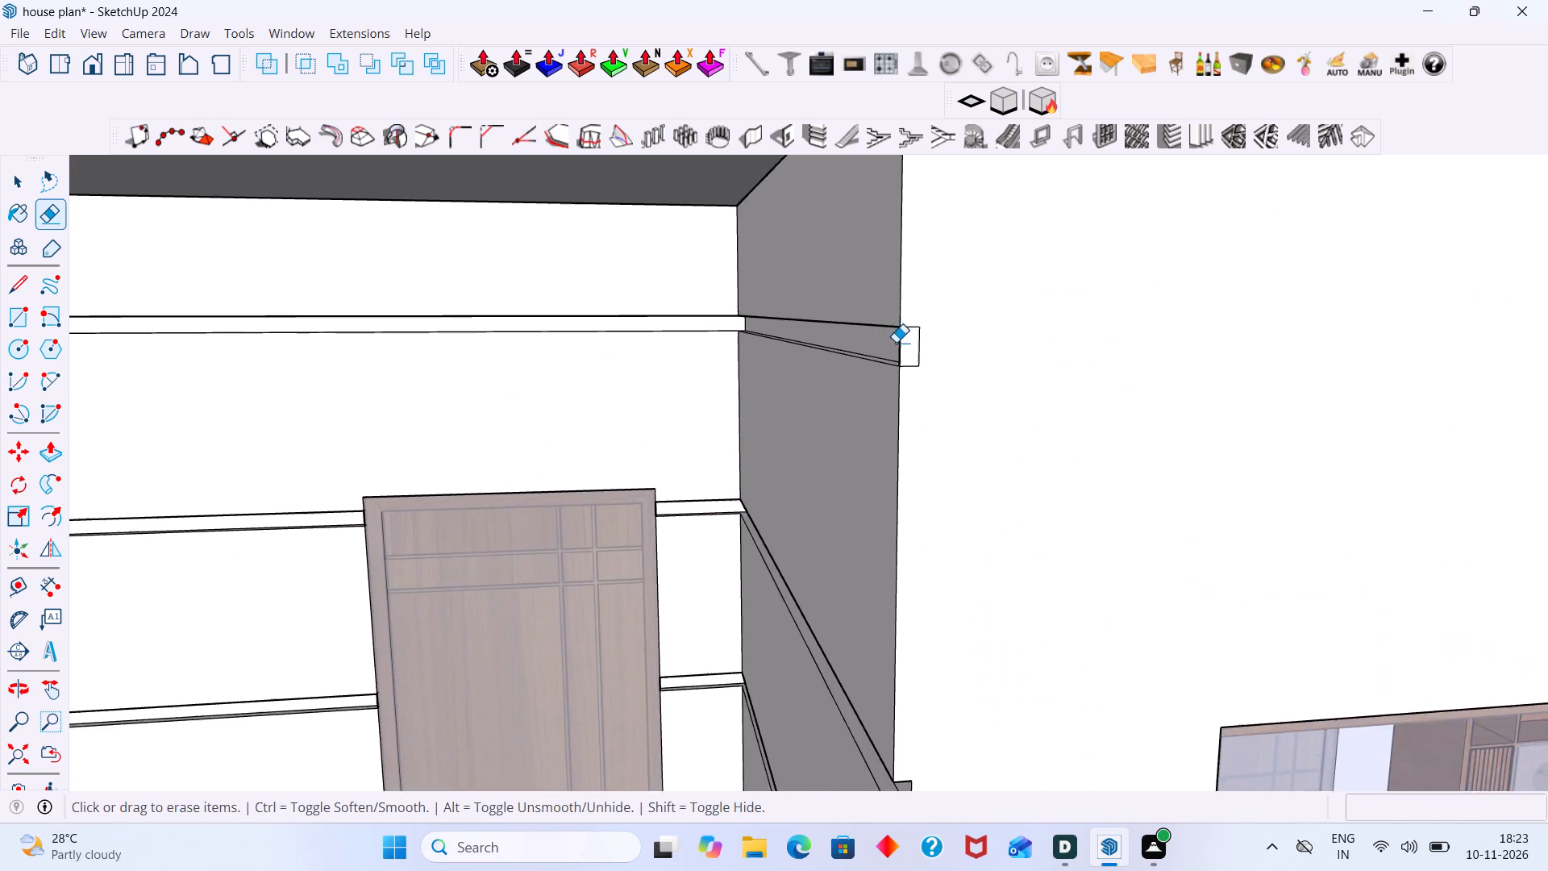
pyautogui.scroll(2, 896, 342)
pyautogui.click(903, 347)
pyautogui.scroll(-16, 903, 347)
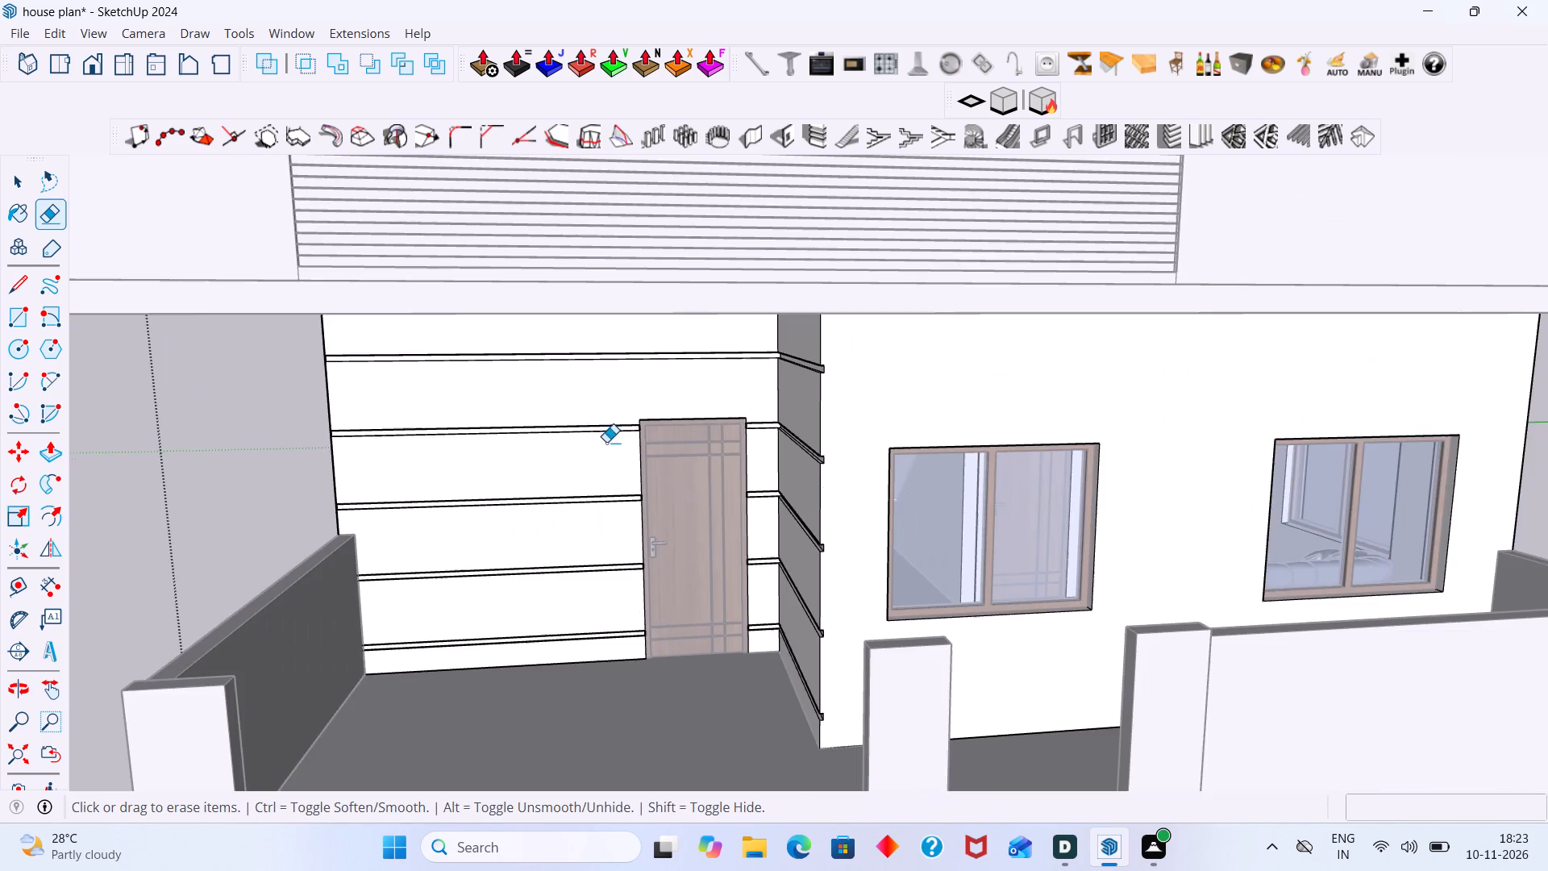
# Erase the vertical edges closing the top three grooves at the corner between the door wall and the side wall with three windows.
pyautogui.moveTo(547, 477); pyautogui.dragTo(941, 443, button='middle')
pyautogui.scroll(8, 894, 325)
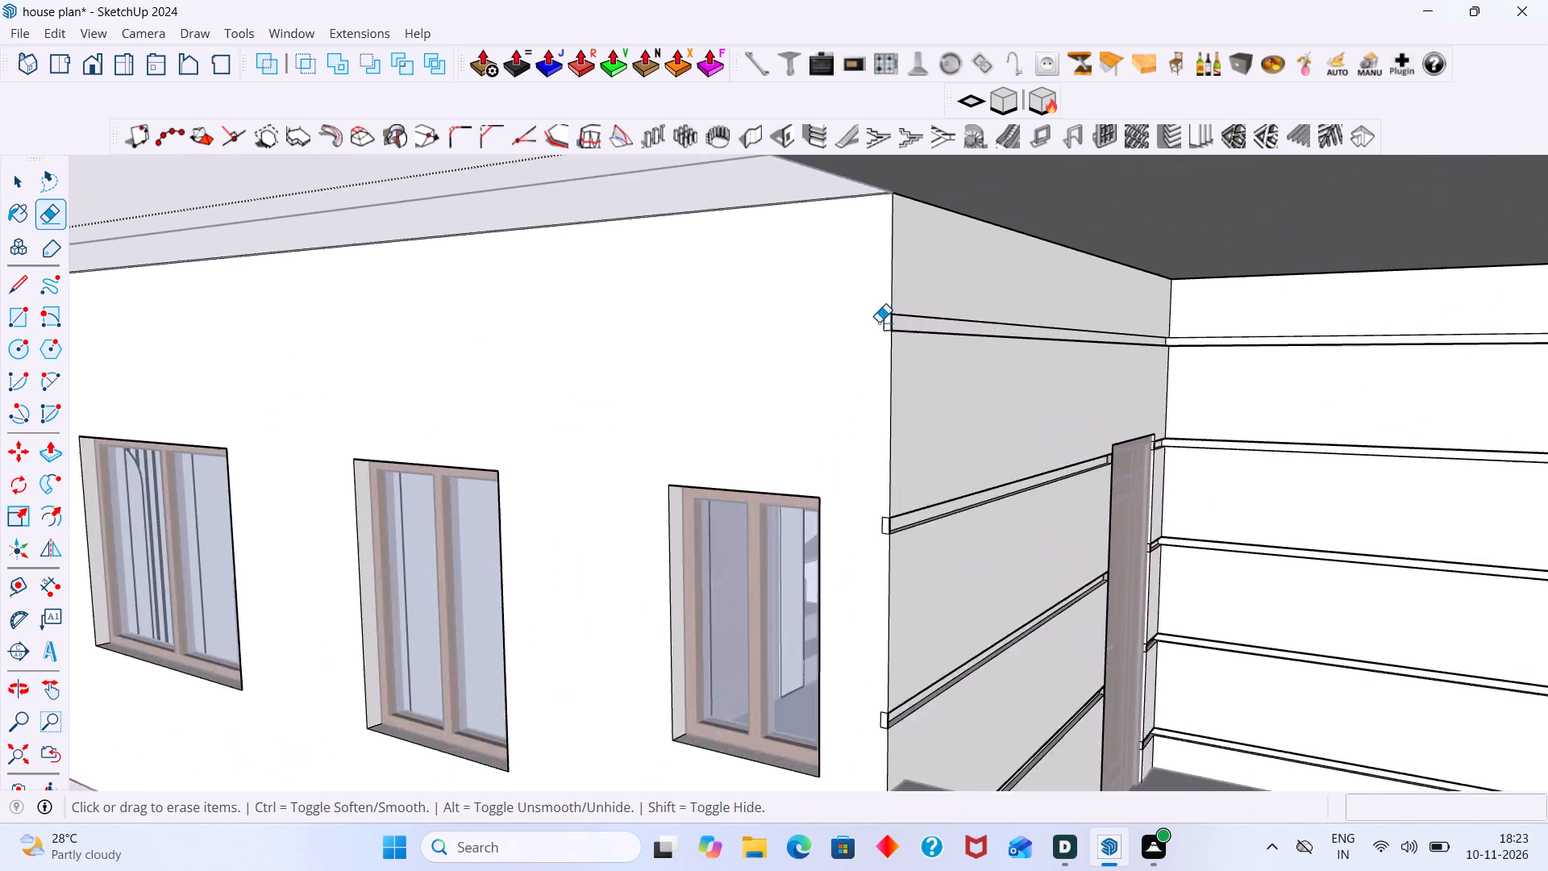
pyautogui.scroll(12, 879, 322)
pyautogui.click(902, 324)
pyautogui.scroll(-7, 904, 335)
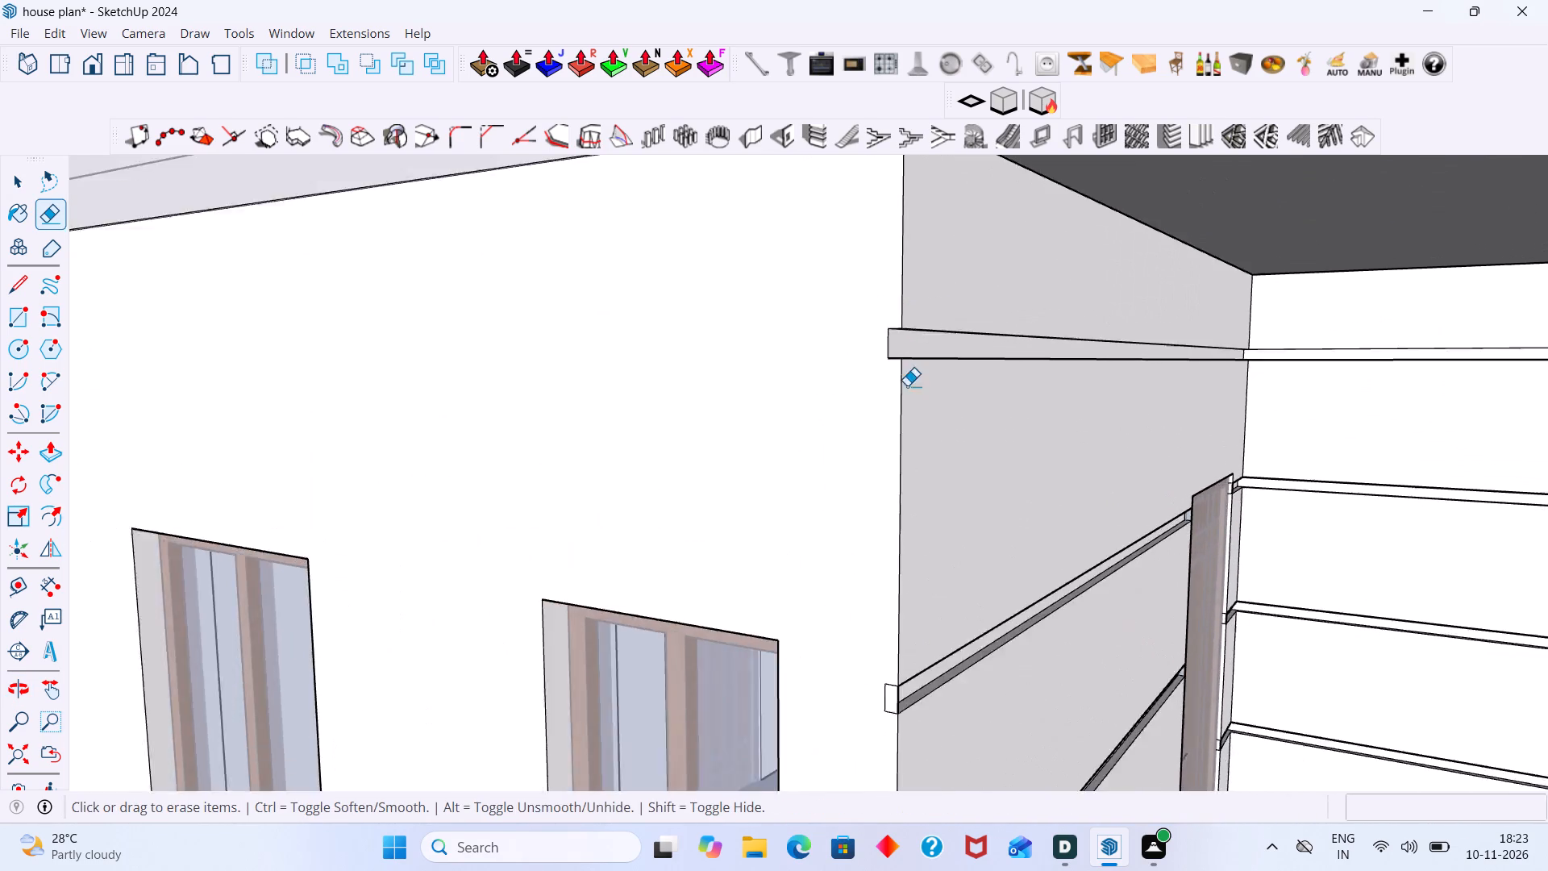
pyautogui.scroll(-4, 907, 385)
pyautogui.keyDown('shift'); pyautogui.moveTo(916, 453); pyautogui.dragTo(912, 344, button='middle'); pyautogui.keyUp('shift')
pyautogui.keyDown('shift'); pyautogui.moveTo(906, 440); pyautogui.dragTo(901, 394, button='middle'); pyautogui.keyUp('shift')
pyautogui.scroll(7, 903, 453)
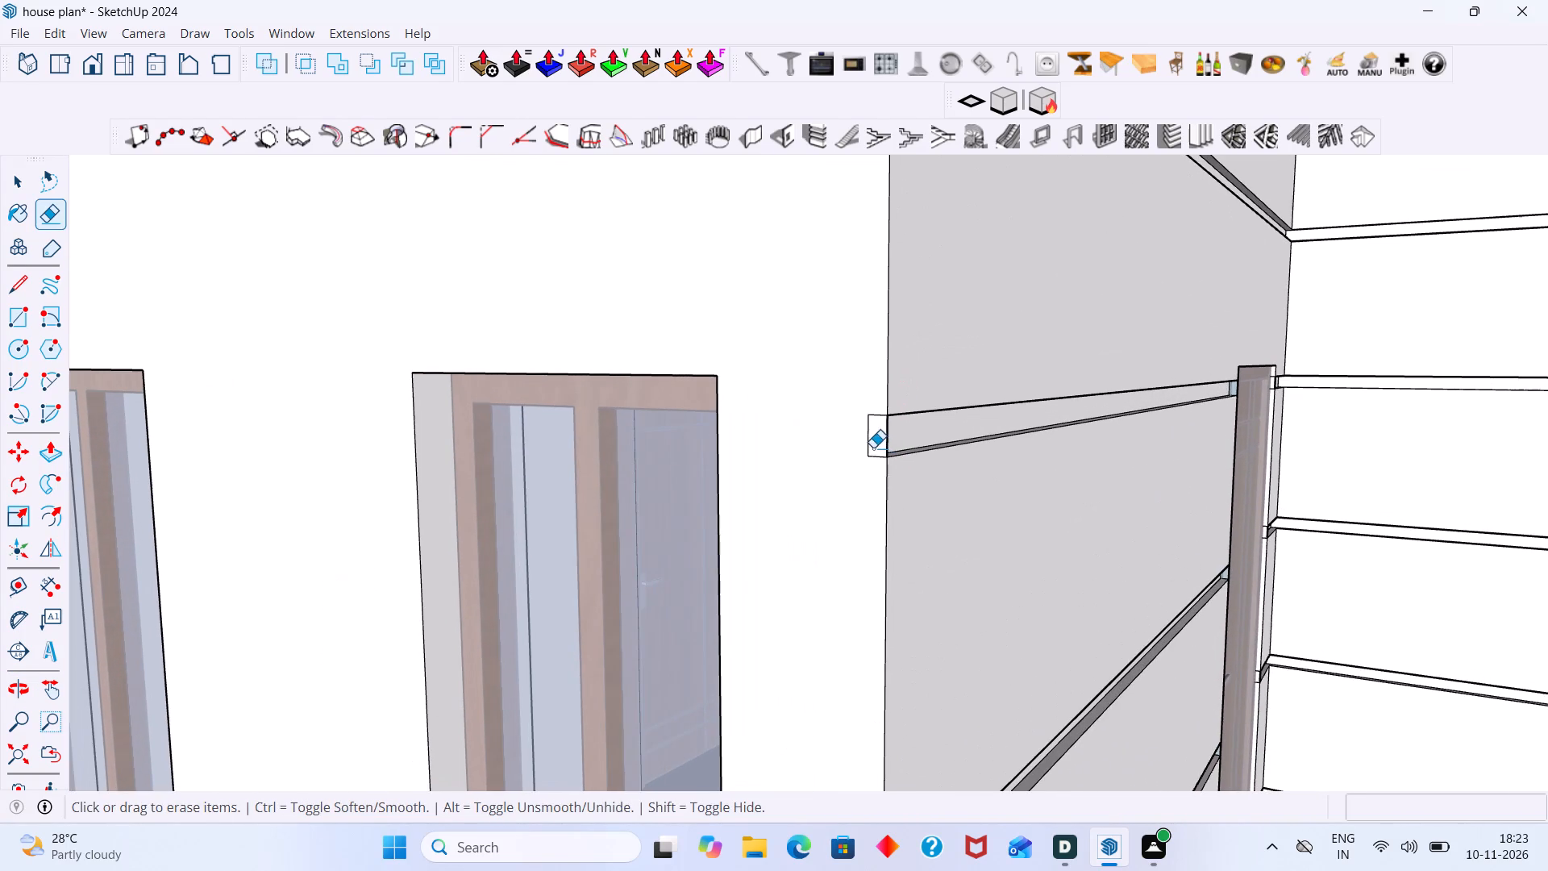
pyautogui.click(888, 435)
pyautogui.scroll(-12, 888, 434)
pyautogui.keyDown('shift'); pyautogui.moveTo(931, 652); pyautogui.dragTo(913, 526, button='middle'); pyautogui.keyUp('shift')
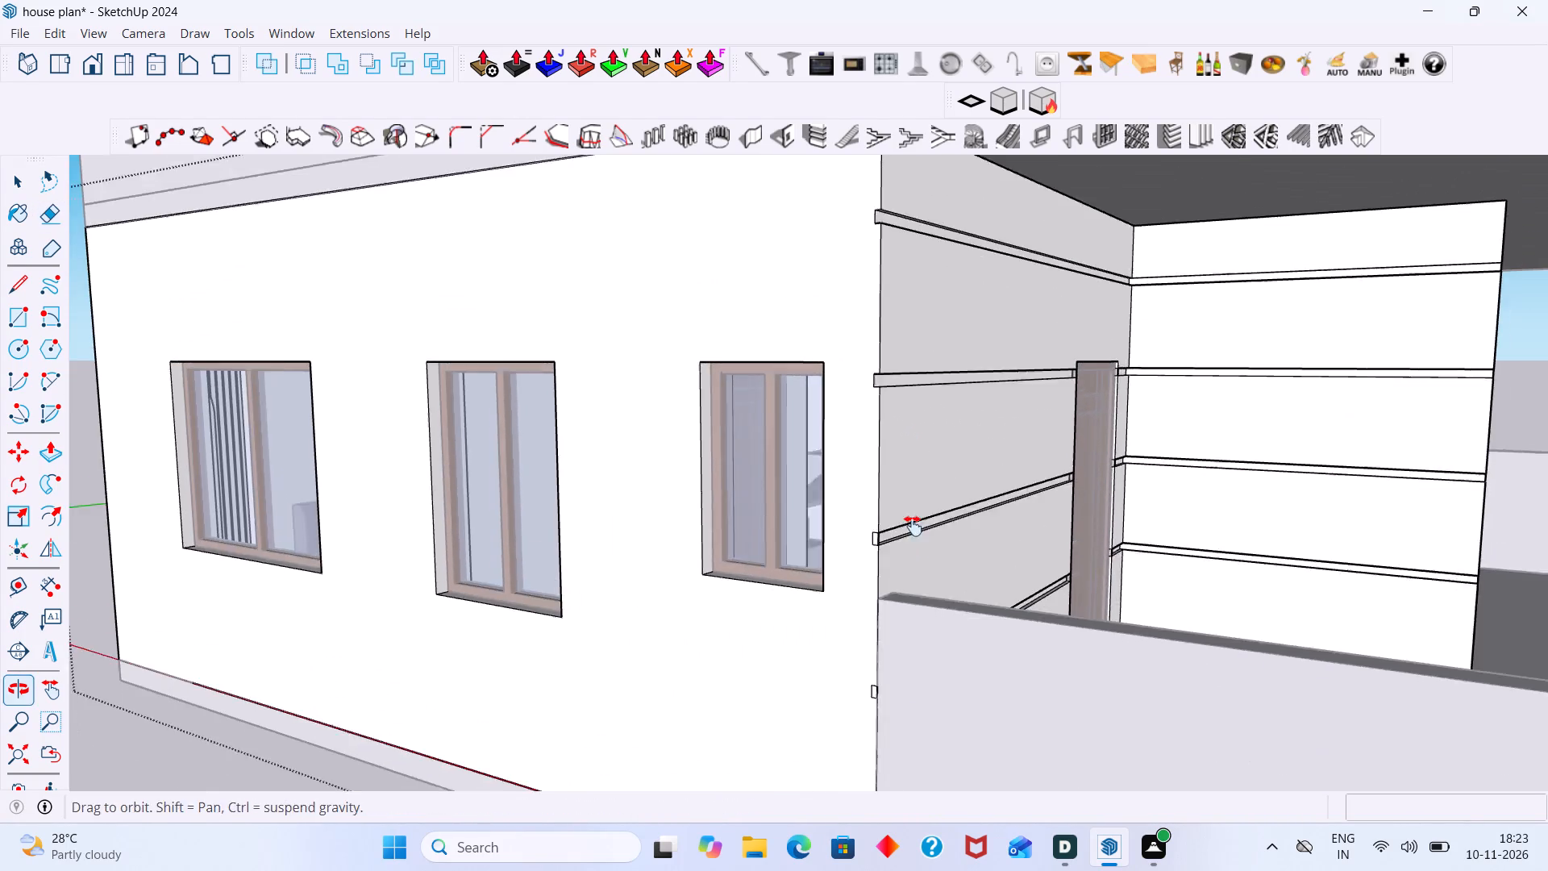
pyautogui.keyDown('shift'); pyautogui.moveTo(913, 526); pyautogui.dragTo(905, 483, button='middle'); pyautogui.keyUp('shift')
pyautogui.scroll(14, 896, 493)
pyautogui.click(836, 419)
pyautogui.scroll(-20, 837, 421)
pyautogui.scroll(-2, 837, 421)
# Remove the small outline of the fourth groove's end on the side wall corner, beside the low boundary wall.
pyautogui.scroll(11, 821, 624)
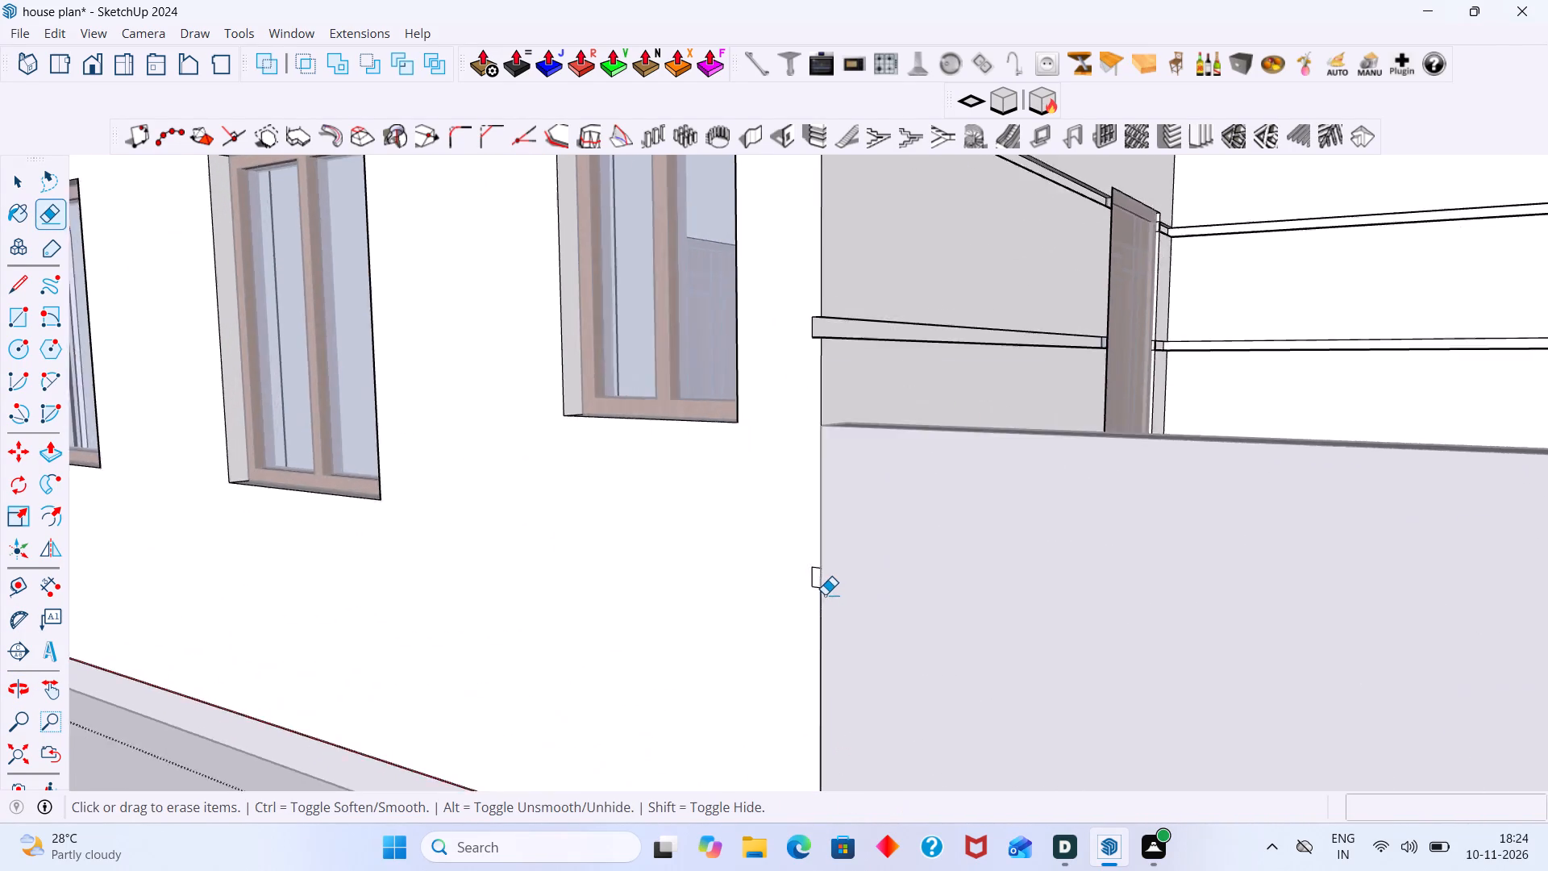
pyautogui.scroll(8, 825, 594)
pyautogui.keyDown('shift'); pyautogui.moveTo(807, 522); pyautogui.dragTo(787, 573); pyautogui.keyUp('shift')
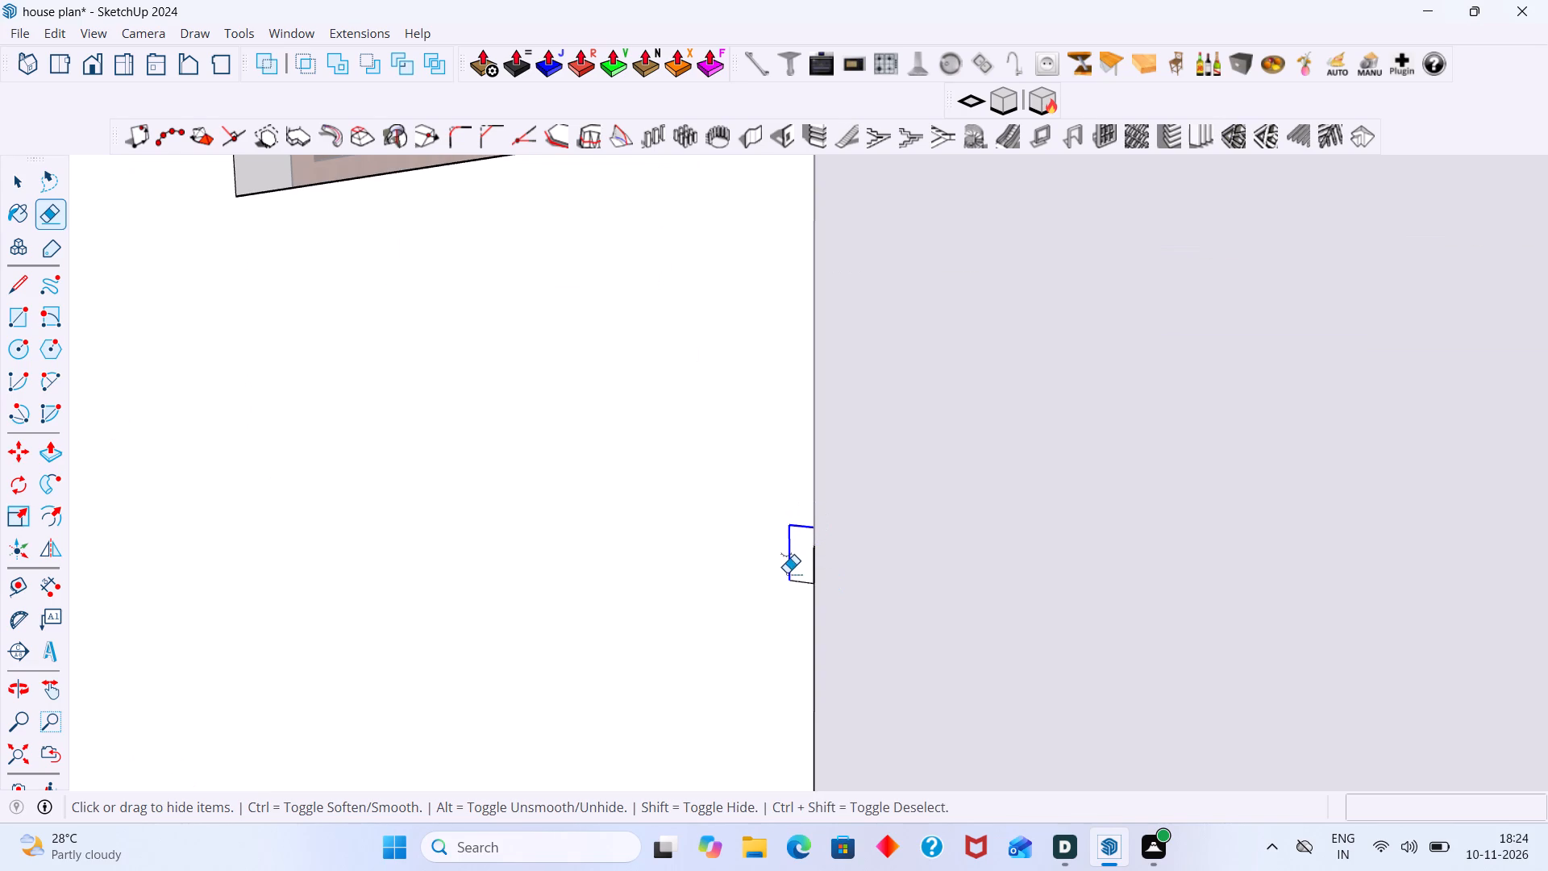
pyautogui.keyDown('shift'); pyautogui.moveTo(787, 573); pyautogui.dragTo(787, 578); pyautogui.keyUp('shift')
pyautogui.keyDown('shift'); pyautogui.moveTo(801, 569); pyautogui.dragTo(793, 589); pyautogui.keyUp('shift')
pyautogui.keyDown('shift'); pyautogui.scroll(-6, 793, 580); pyautogui.keyUp('shift')
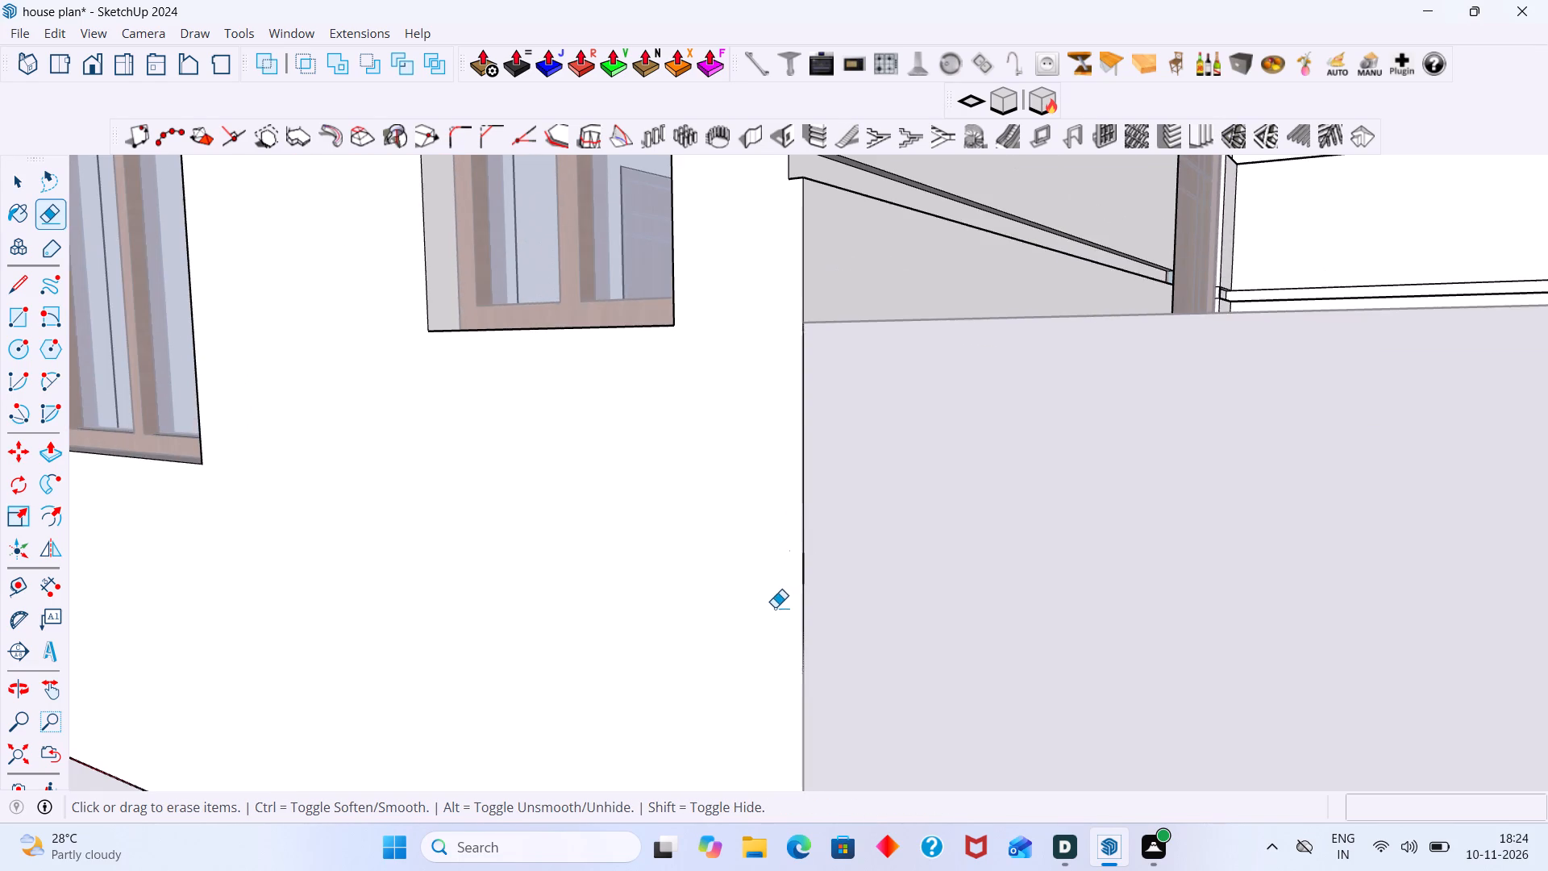
# Erase the vertical edge closing the groove just below the door handle at the door opening's edge.
pyautogui.moveTo(776, 606); pyautogui.dragTo(835, 460, button='middle')
pyautogui.keyDown('shift'); pyautogui.middleClick(855, 476); pyautogui.keyUp('shift')
pyautogui.keyDown('shift'); pyautogui.scroll(-5, 814, 537); pyautogui.keyUp('shift')
pyautogui.moveTo(834, 518); pyautogui.dragTo(791, 542, button='middle')
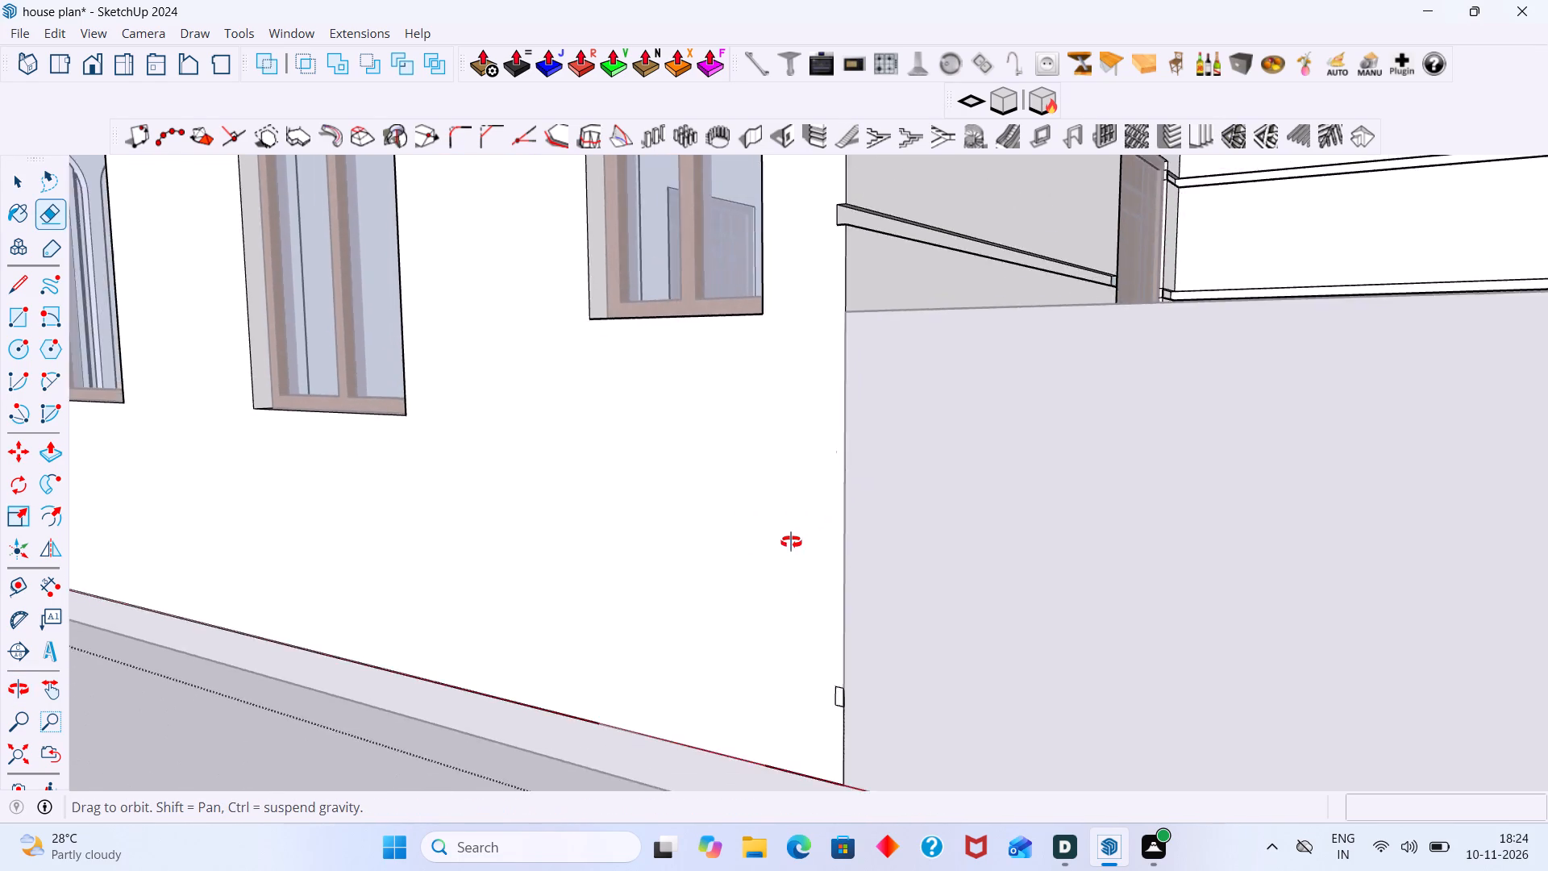
pyautogui.moveTo(791, 542); pyautogui.dragTo(590, 587, button='middle')
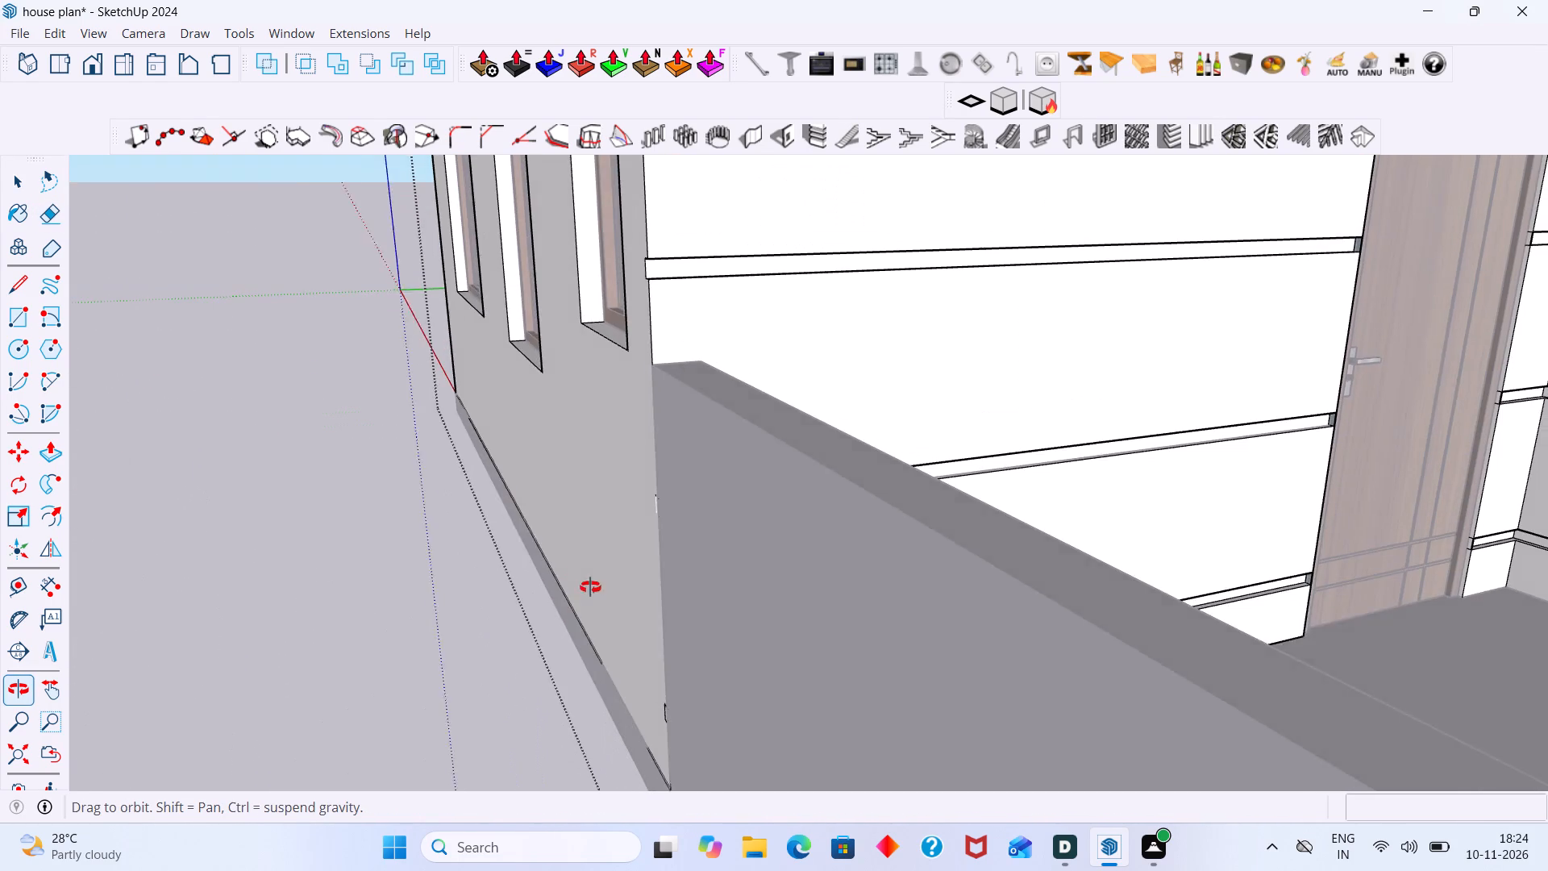
pyautogui.moveTo(590, 587); pyautogui.dragTo(601, 588, button='middle')
pyautogui.moveTo(1310, 397); pyautogui.dragTo(1184, 437, button='middle')
pyautogui.scroll(3, 1200, 492)
pyautogui.moveTo(1262, 511); pyautogui.dragTo(984, 503, button='middle')
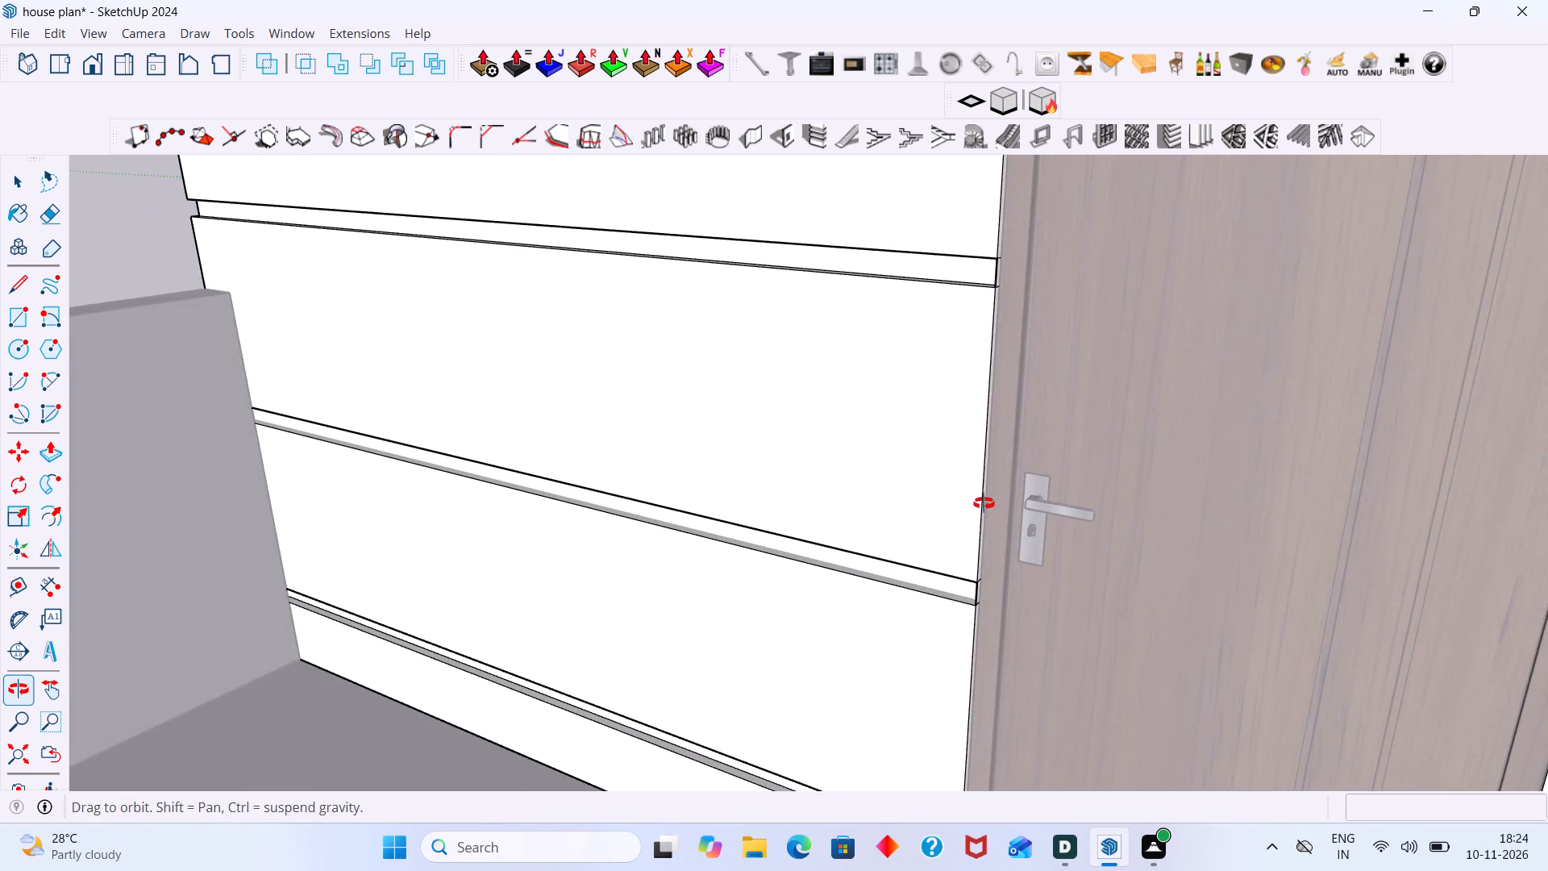
pyautogui.moveTo(984, 503); pyautogui.dragTo(984, 510, button='middle')
pyautogui.scroll(9, 1009, 637)
pyautogui.moveTo(963, 598); pyautogui.dragTo(915, 592, button='middle')
pyautogui.scroll(4, 946, 581)
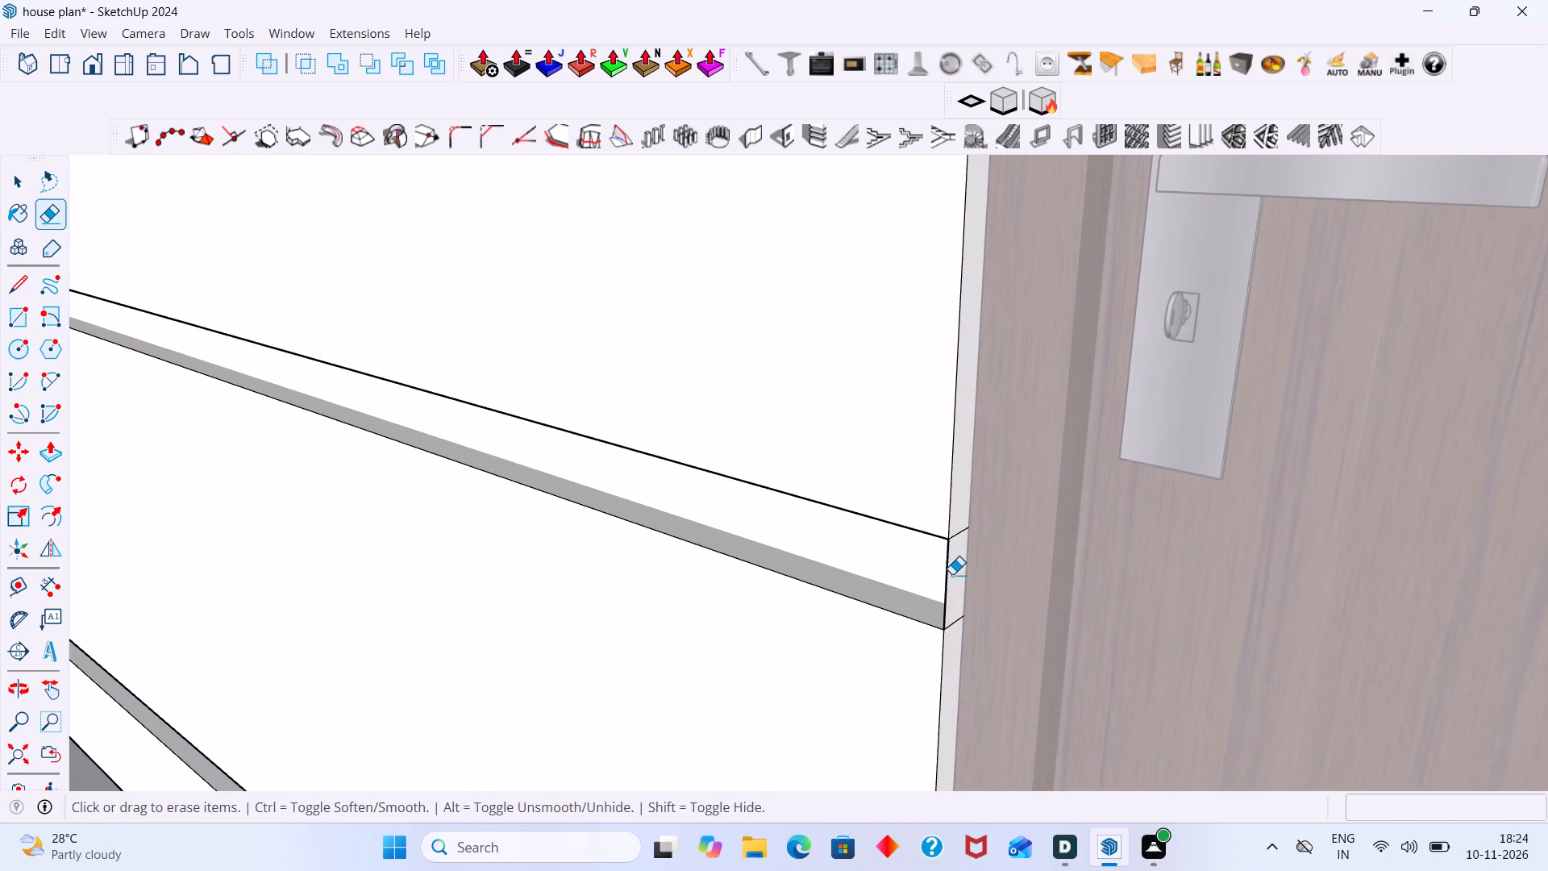
pyautogui.click(947, 577)
pyautogui.scroll(-14, 952, 577)
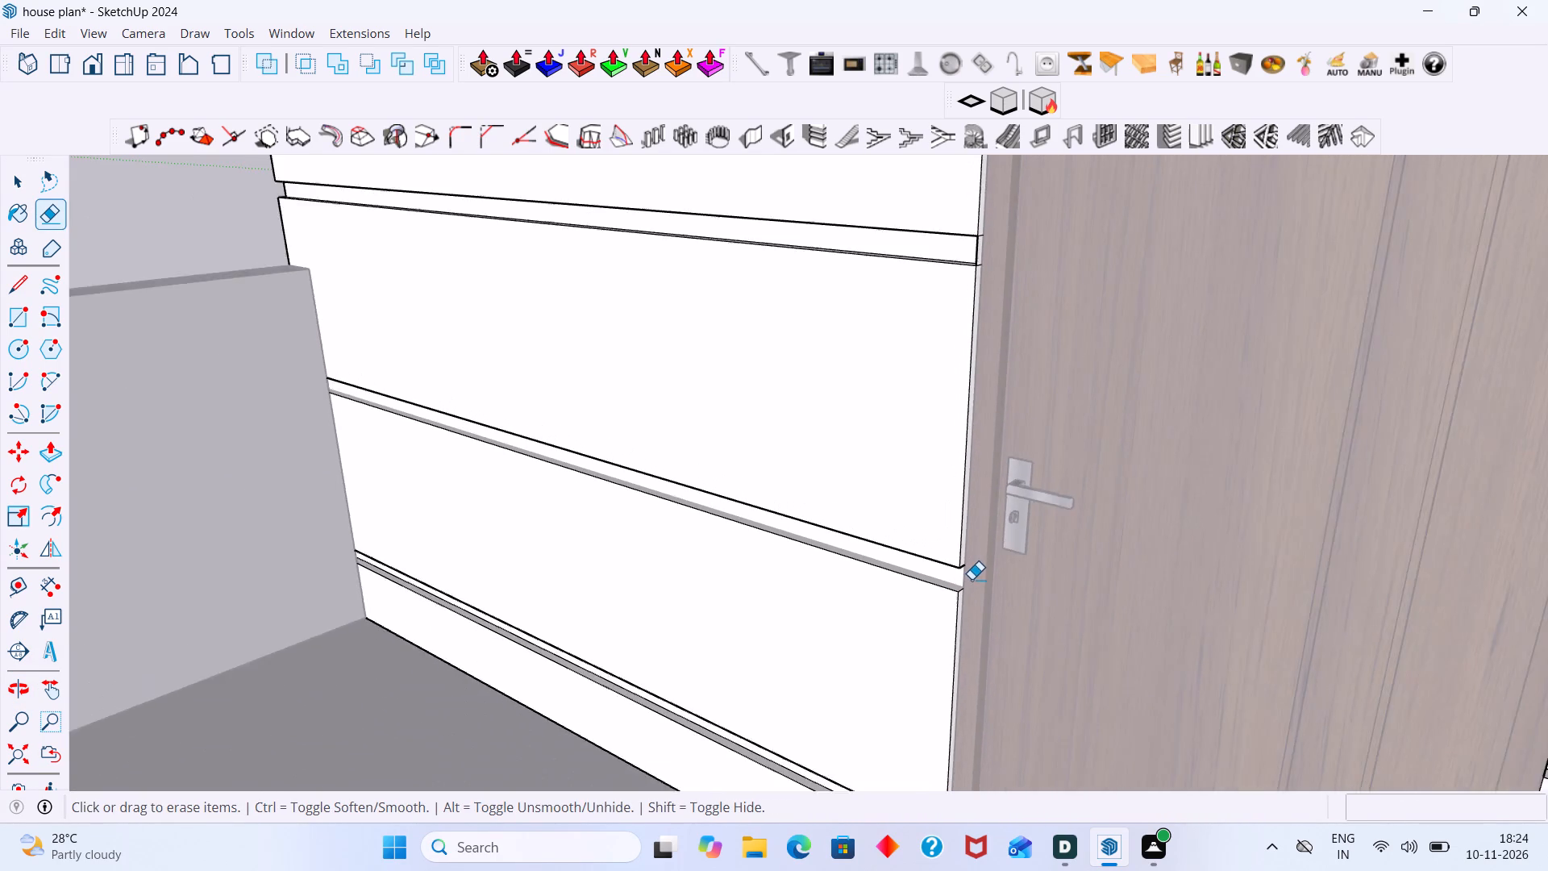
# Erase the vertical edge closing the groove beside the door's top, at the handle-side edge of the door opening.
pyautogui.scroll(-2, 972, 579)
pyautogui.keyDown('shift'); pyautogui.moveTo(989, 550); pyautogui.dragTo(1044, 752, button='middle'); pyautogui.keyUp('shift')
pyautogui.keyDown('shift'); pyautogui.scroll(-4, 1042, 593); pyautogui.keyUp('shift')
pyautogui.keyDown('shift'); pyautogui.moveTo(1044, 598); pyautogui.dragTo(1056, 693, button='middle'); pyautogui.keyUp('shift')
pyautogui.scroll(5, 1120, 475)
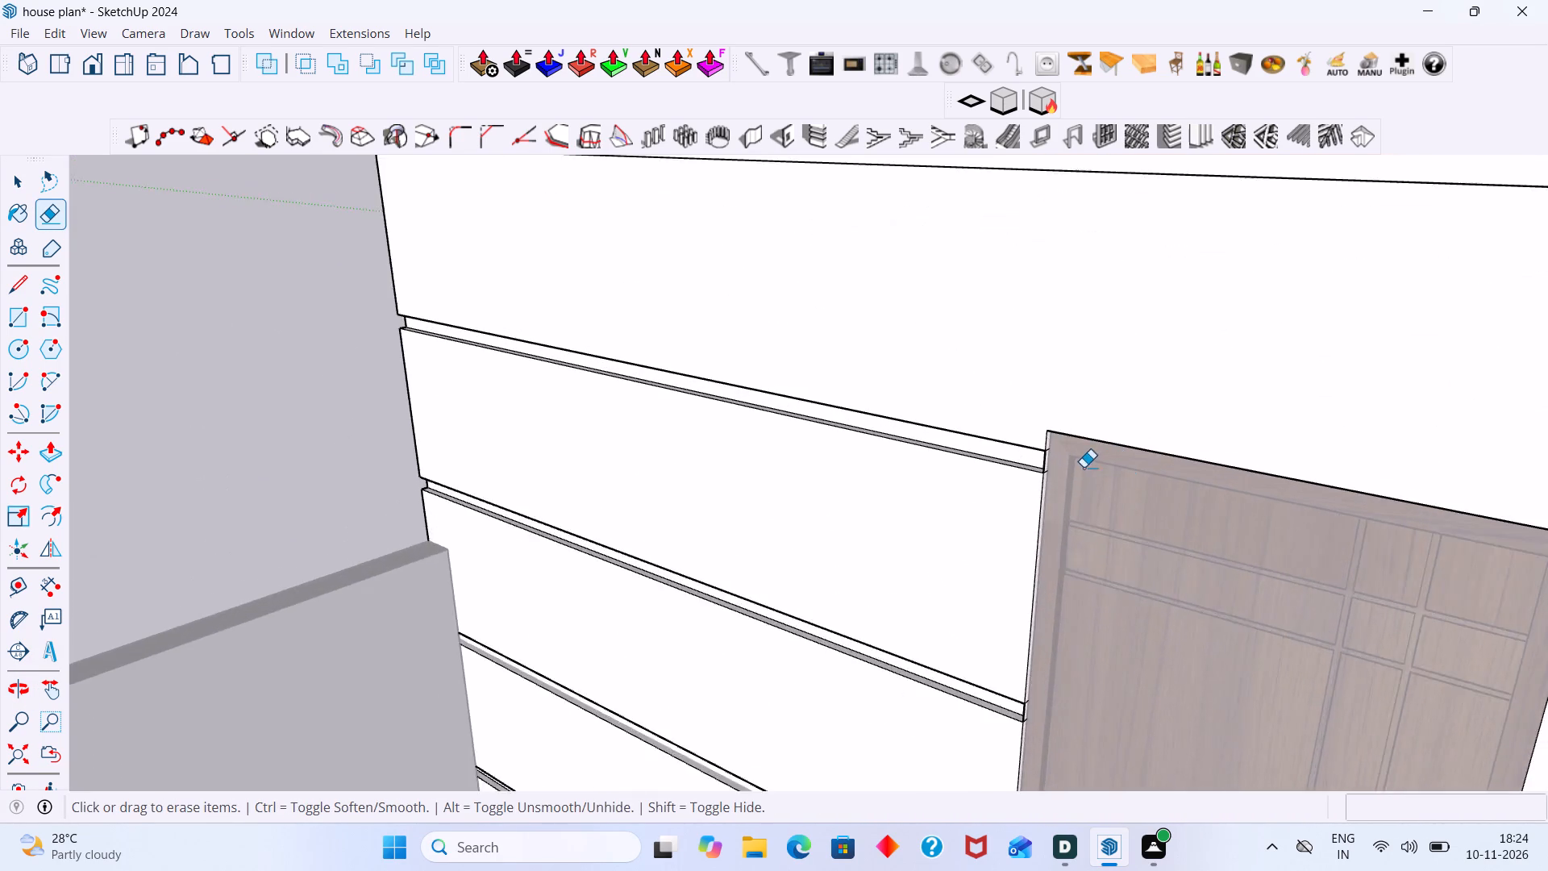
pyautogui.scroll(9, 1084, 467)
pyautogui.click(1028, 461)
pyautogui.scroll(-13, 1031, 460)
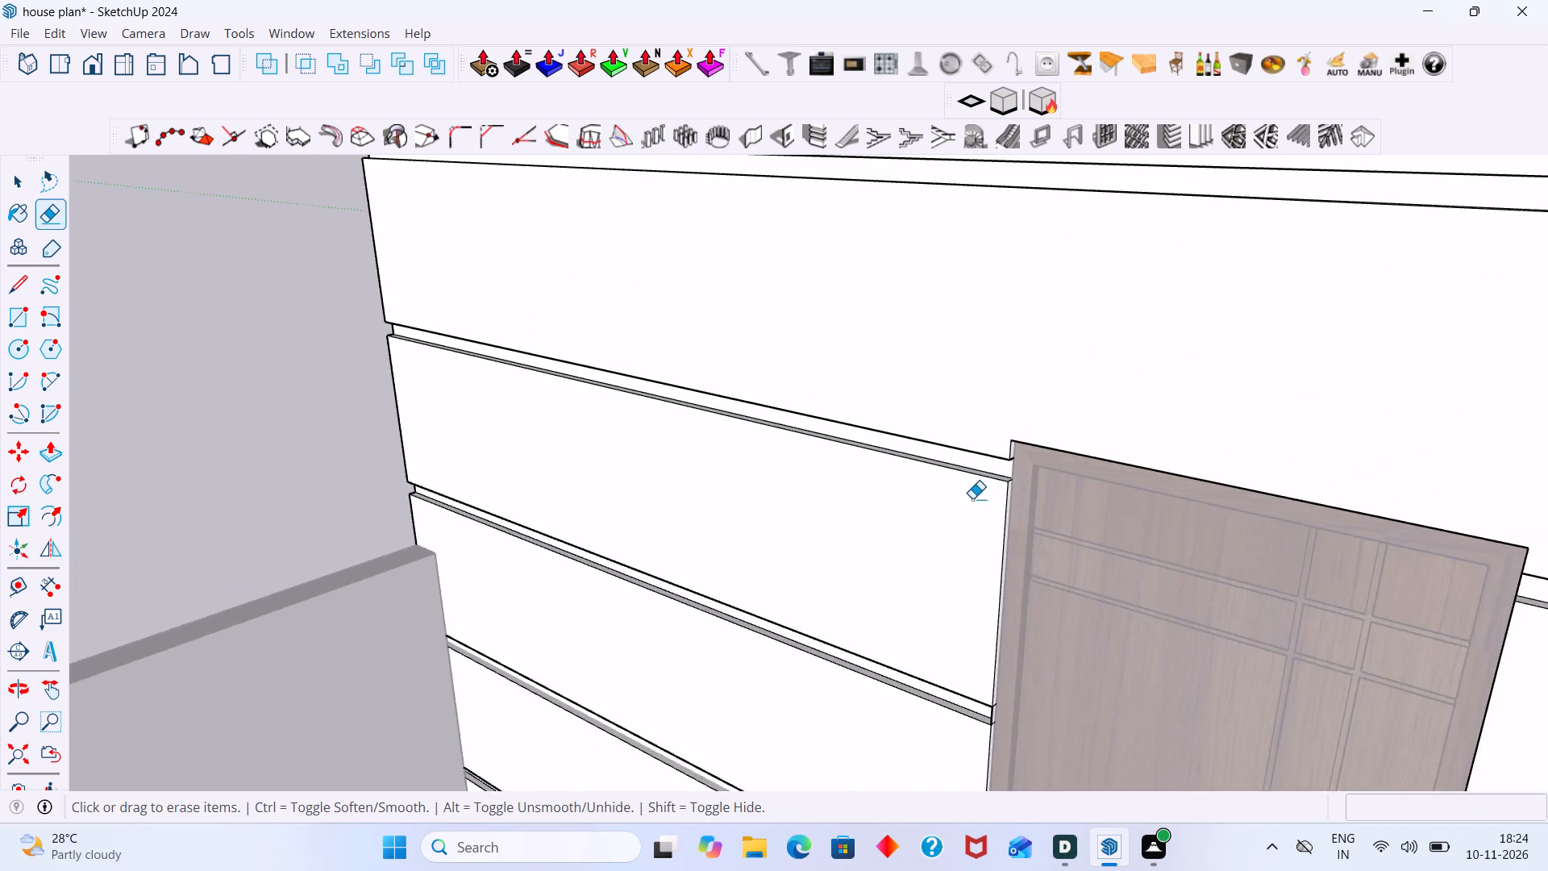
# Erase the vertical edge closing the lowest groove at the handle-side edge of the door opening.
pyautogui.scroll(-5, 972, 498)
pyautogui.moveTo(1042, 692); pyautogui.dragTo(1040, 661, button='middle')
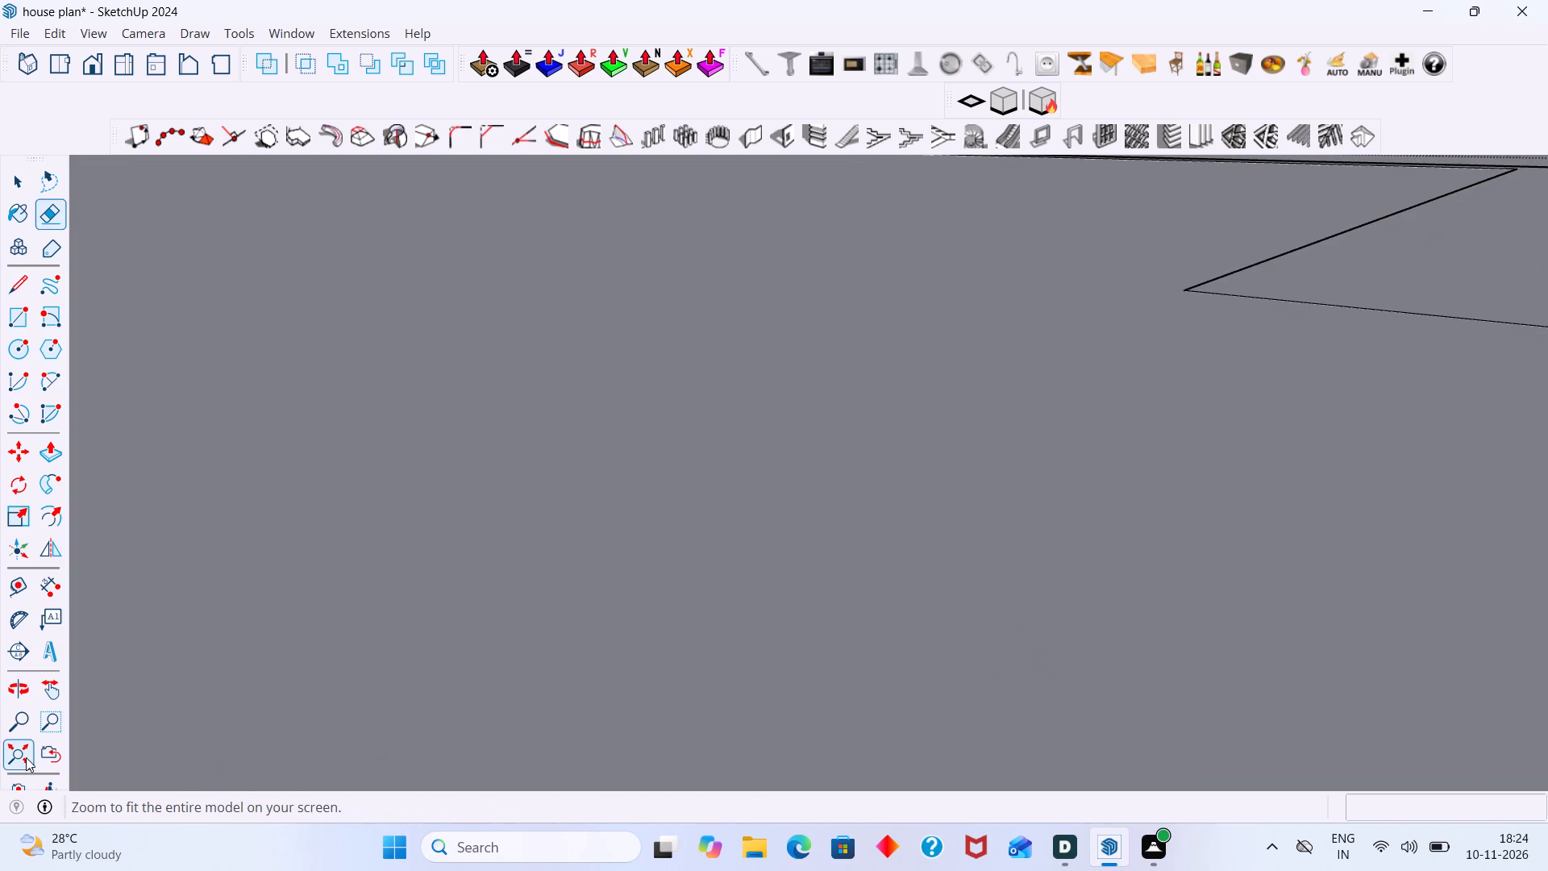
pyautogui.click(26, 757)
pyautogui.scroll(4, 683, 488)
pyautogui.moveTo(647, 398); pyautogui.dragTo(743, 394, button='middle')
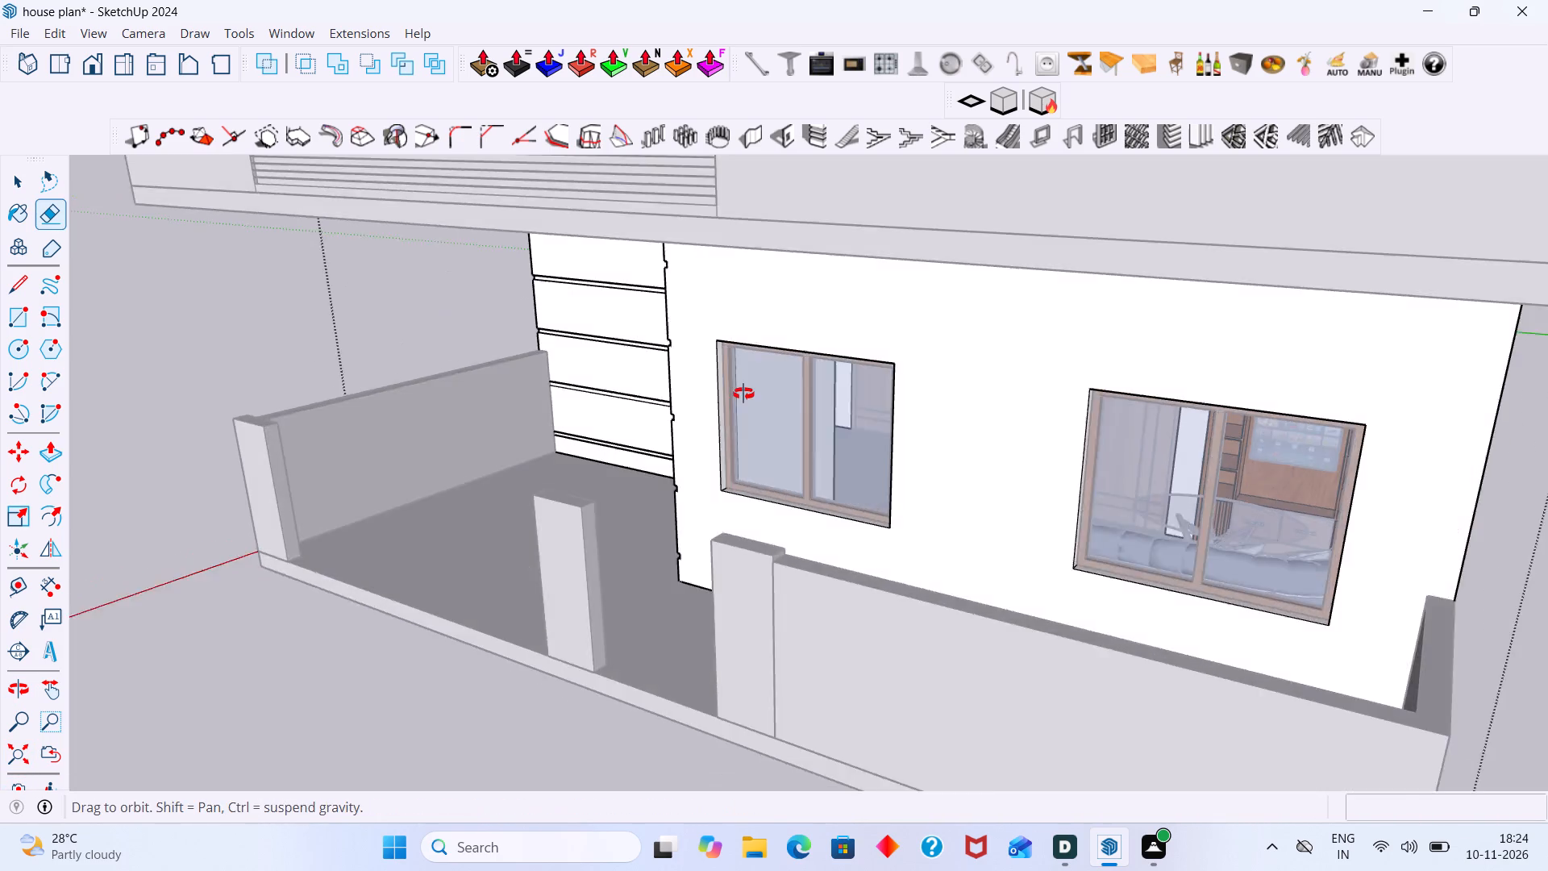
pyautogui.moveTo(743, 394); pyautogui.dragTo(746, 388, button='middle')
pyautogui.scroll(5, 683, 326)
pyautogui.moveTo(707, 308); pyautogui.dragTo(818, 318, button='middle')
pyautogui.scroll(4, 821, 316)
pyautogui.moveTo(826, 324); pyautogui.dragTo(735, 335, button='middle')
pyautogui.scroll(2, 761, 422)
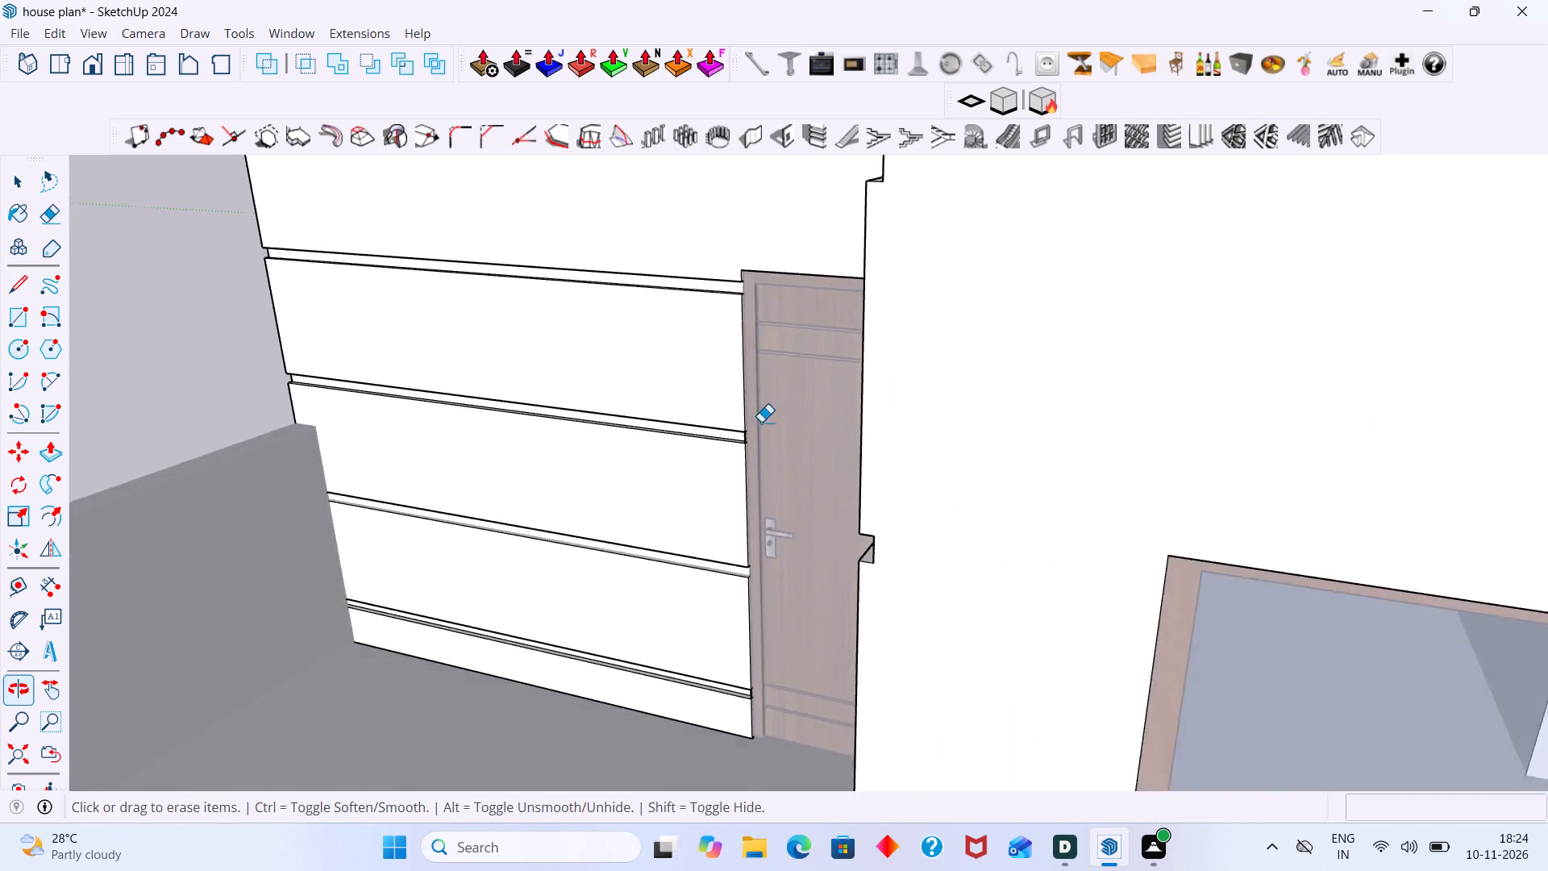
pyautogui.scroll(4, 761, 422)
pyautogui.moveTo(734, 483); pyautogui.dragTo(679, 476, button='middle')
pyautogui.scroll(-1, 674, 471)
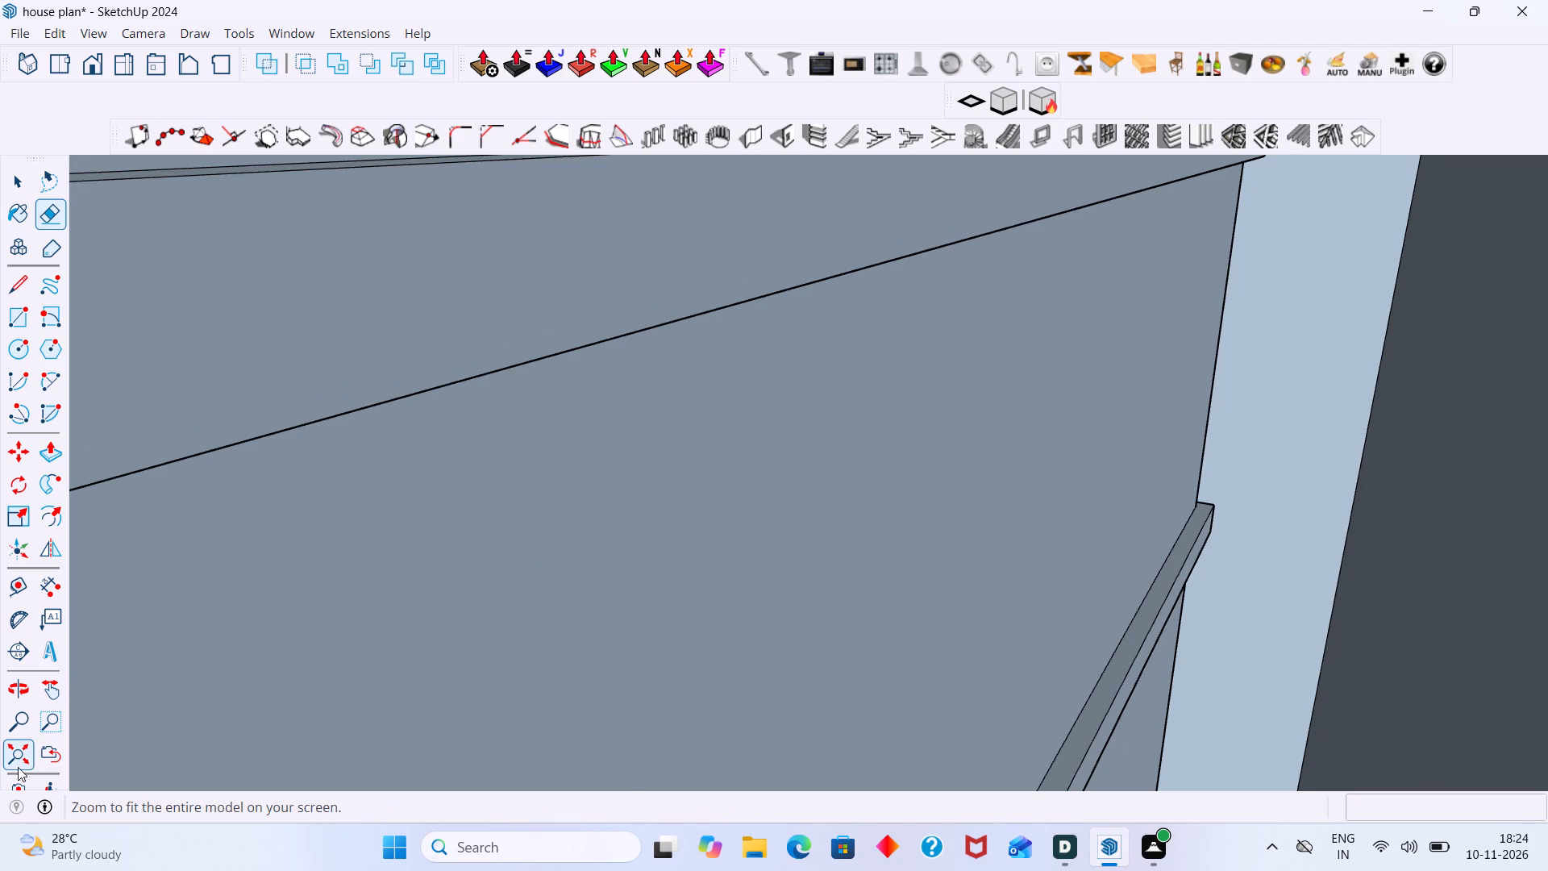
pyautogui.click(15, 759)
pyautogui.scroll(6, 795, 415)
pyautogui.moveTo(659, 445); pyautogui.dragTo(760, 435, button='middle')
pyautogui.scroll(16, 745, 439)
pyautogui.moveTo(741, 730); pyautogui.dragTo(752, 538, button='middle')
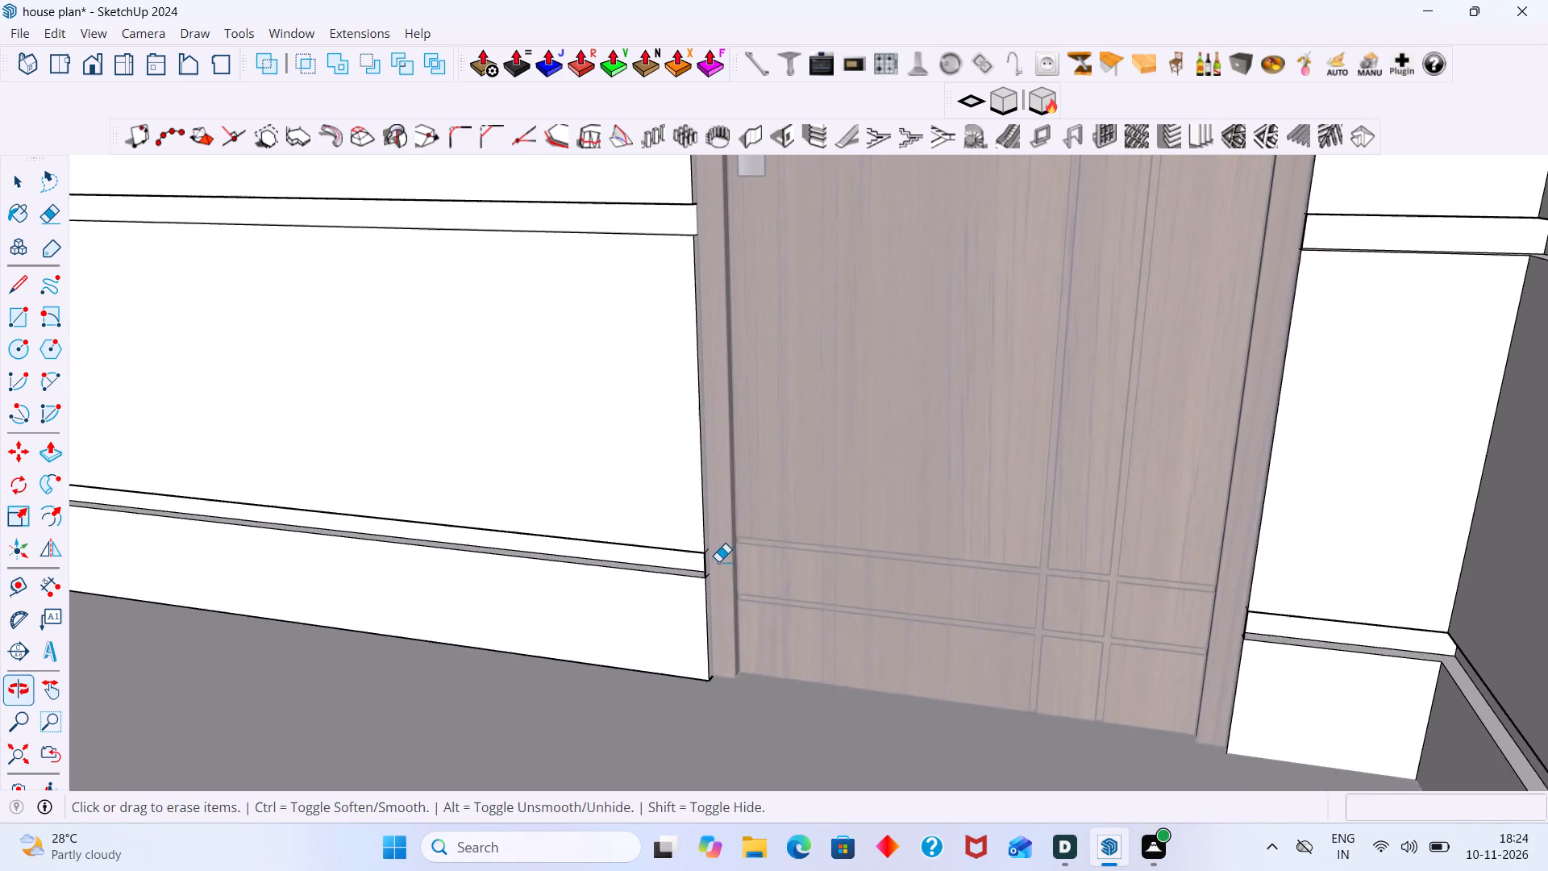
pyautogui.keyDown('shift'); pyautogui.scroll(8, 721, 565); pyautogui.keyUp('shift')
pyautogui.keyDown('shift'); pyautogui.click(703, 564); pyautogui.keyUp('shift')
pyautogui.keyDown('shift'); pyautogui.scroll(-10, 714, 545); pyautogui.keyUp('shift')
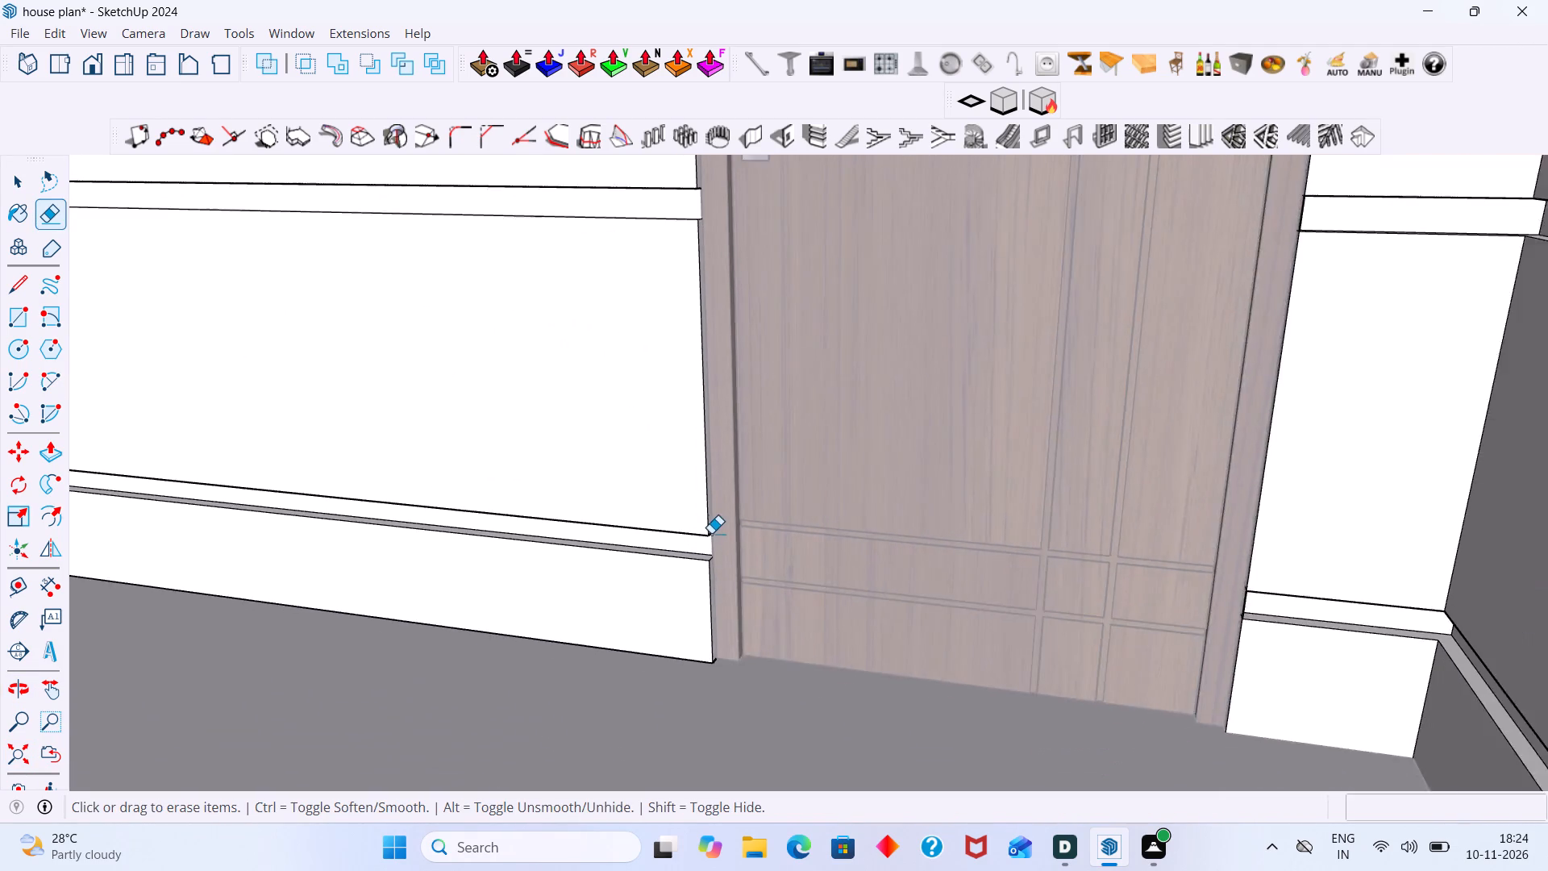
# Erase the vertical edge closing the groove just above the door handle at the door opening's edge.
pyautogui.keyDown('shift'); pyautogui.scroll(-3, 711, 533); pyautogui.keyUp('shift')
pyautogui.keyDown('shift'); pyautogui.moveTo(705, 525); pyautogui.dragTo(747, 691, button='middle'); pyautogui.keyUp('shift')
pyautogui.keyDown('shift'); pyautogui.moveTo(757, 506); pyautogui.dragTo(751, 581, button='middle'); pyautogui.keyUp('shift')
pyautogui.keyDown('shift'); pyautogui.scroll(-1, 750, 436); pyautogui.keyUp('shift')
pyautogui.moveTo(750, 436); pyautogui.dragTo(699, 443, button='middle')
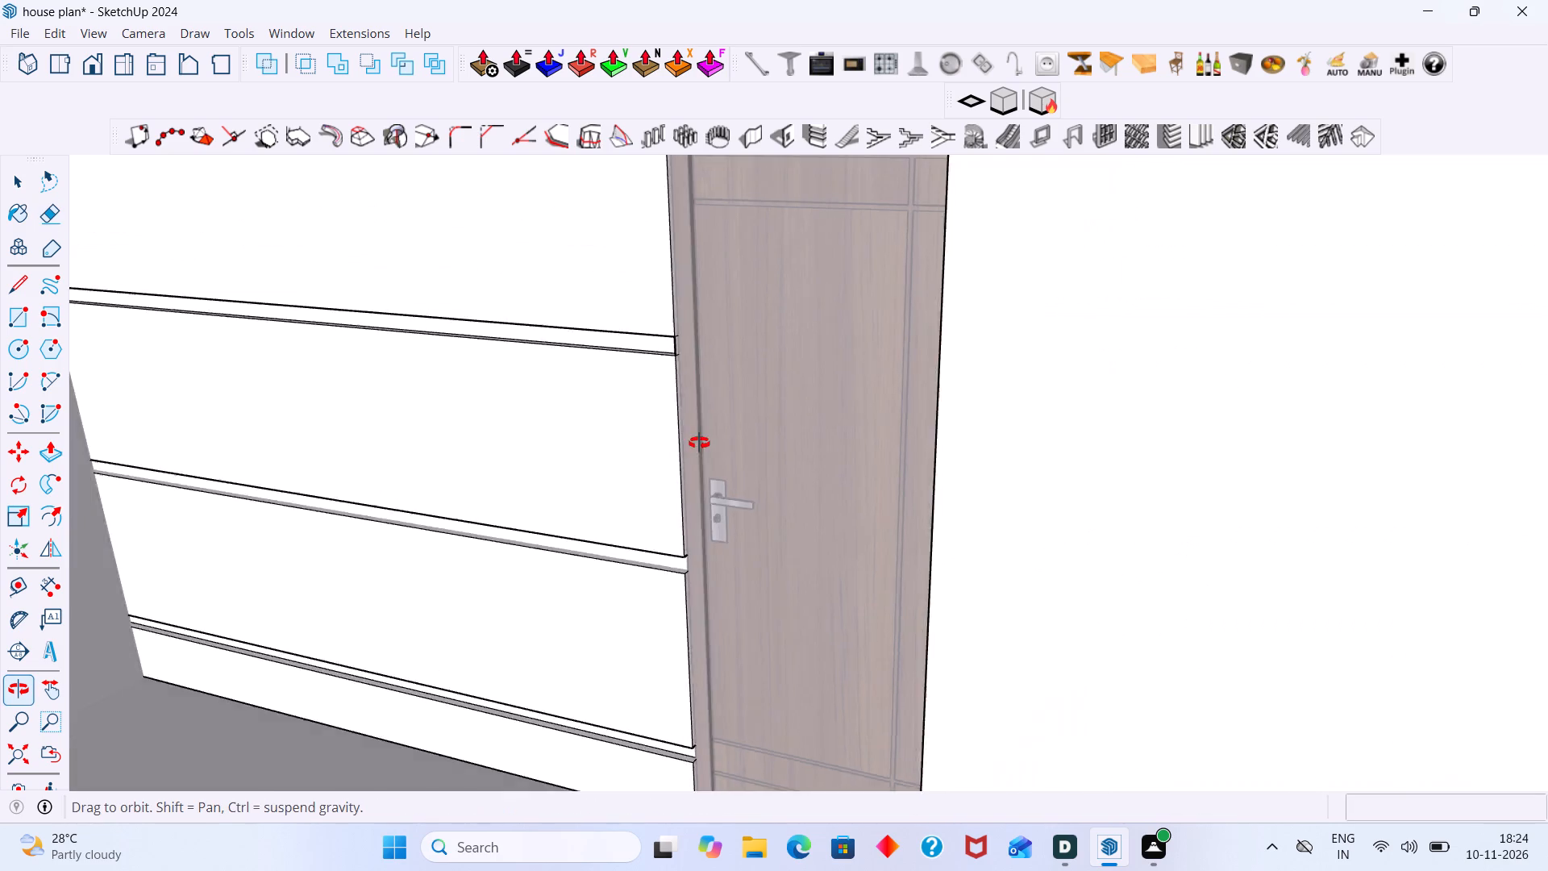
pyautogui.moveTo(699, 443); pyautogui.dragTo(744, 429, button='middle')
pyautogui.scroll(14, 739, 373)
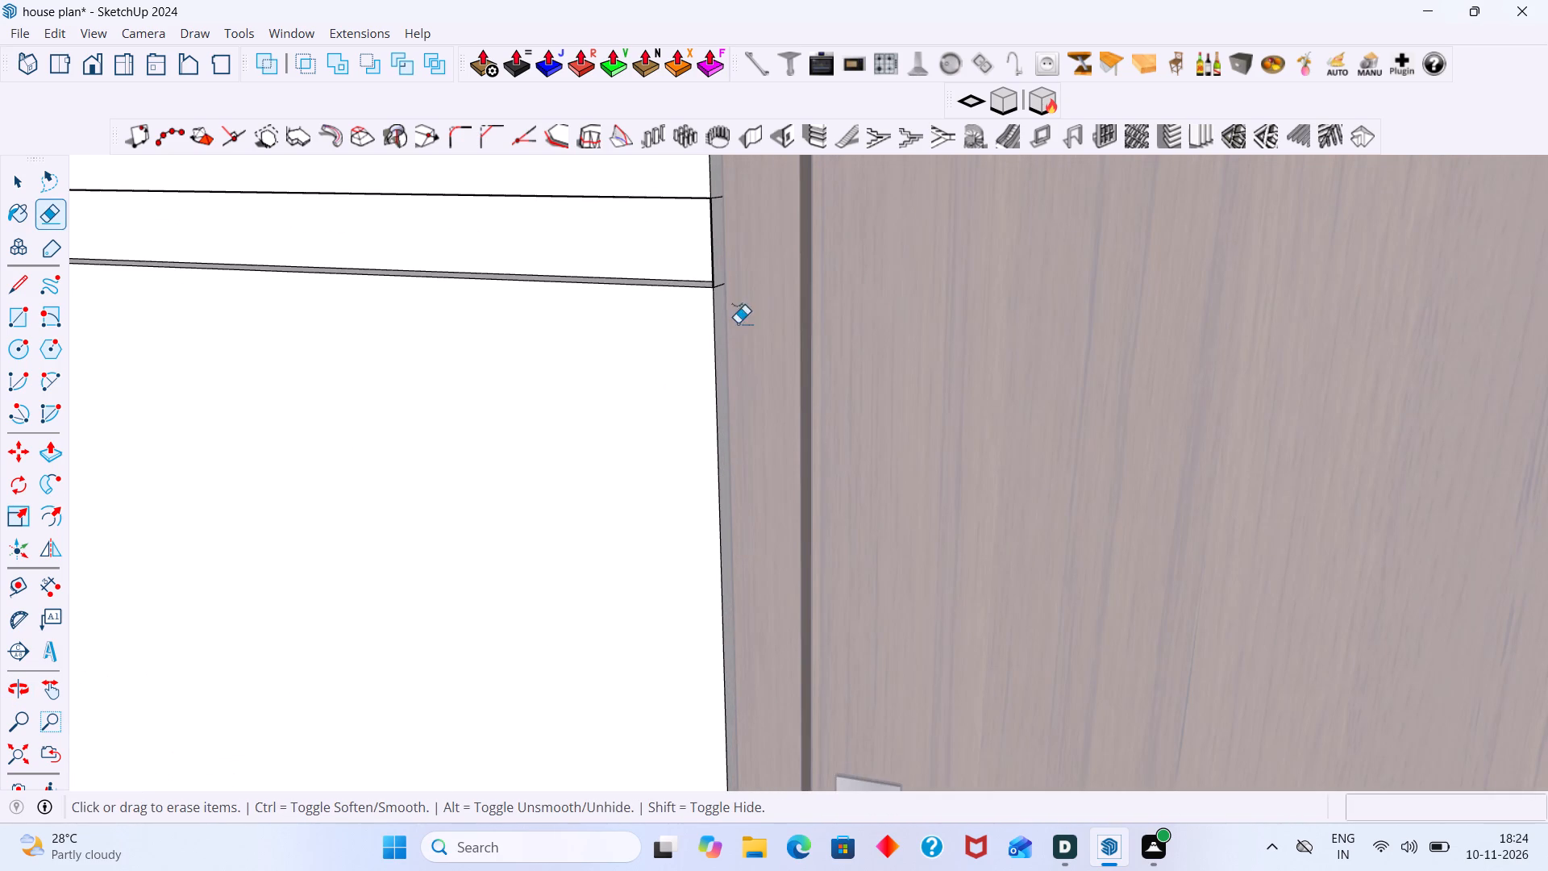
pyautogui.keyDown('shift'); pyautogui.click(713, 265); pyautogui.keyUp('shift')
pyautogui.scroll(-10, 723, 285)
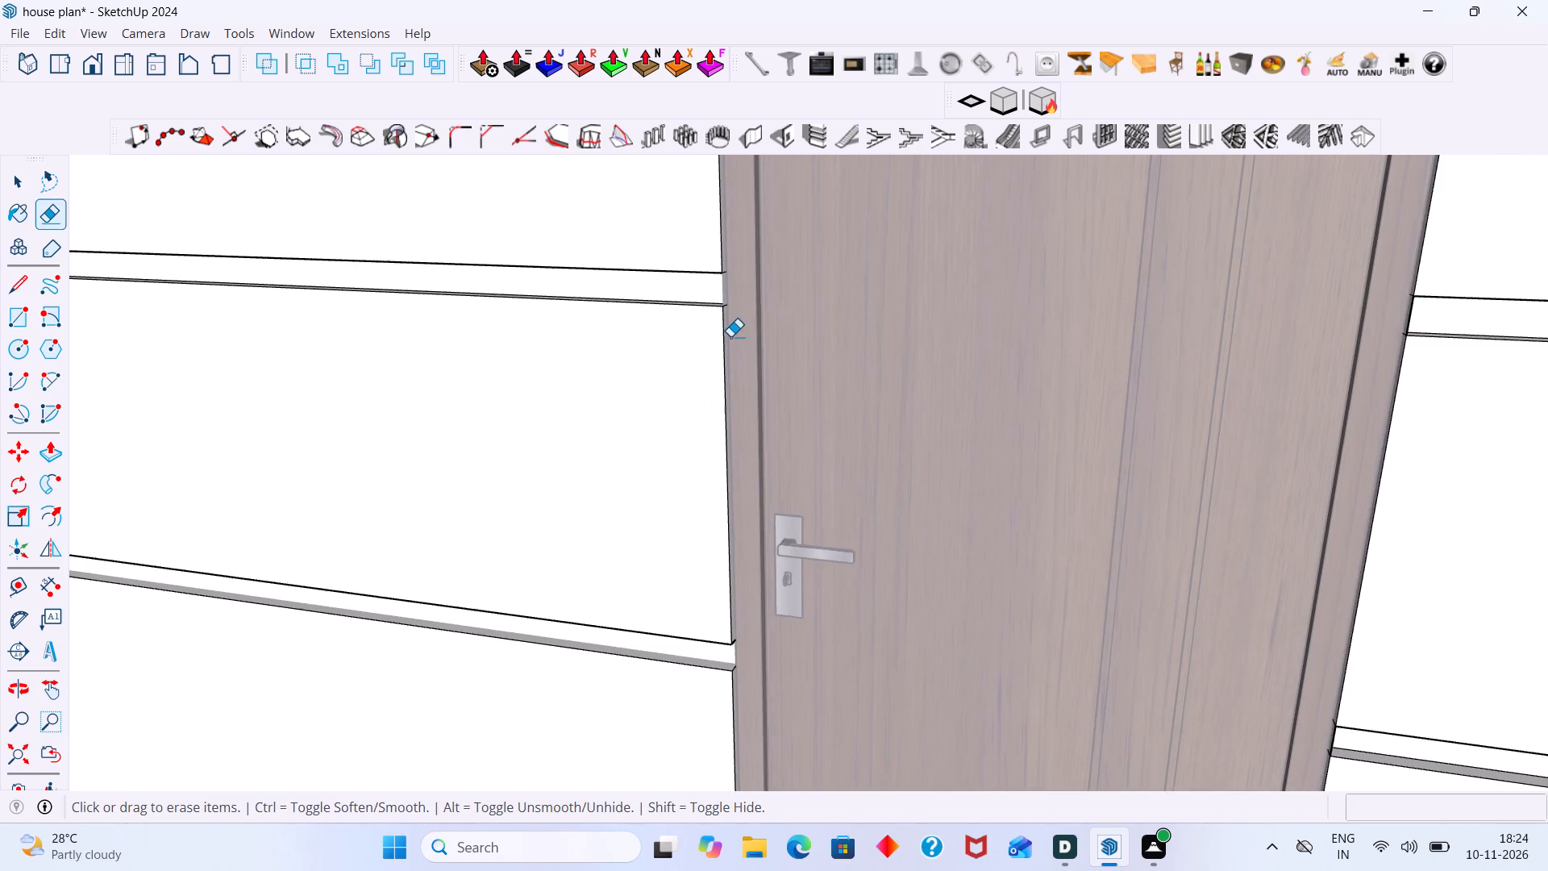
# Examine the groove ends at the top and on the side opposite the handle of the door opening.
pyautogui.moveTo(731, 336); pyautogui.dragTo(769, 483, button='middle')
pyautogui.keyDown('shift'); pyautogui.scroll(-10, 755, 417); pyautogui.keyUp('shift')
pyautogui.keyDown('shift'); pyautogui.moveTo(757, 427); pyautogui.dragTo(763, 521, button='middle'); pyautogui.keyUp('shift')
pyautogui.scroll(2, 776, 370)
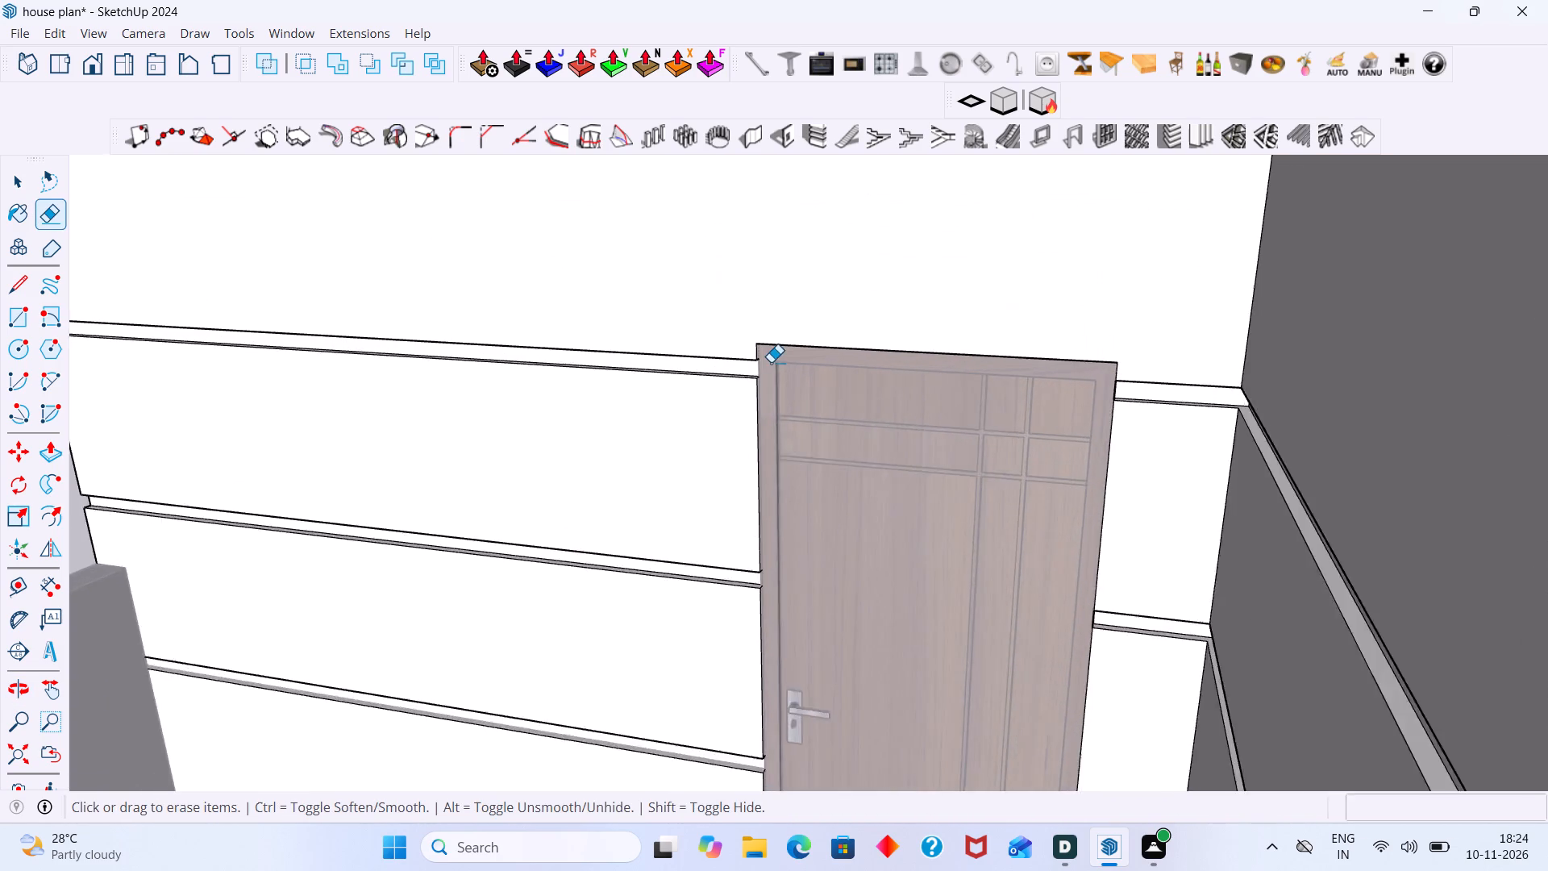
pyautogui.scroll(7, 771, 362)
pyautogui.scroll(1, 763, 433)
pyautogui.scroll(-10, 763, 433)
pyautogui.moveTo(766, 442); pyautogui.dragTo(864, 457, button='middle')
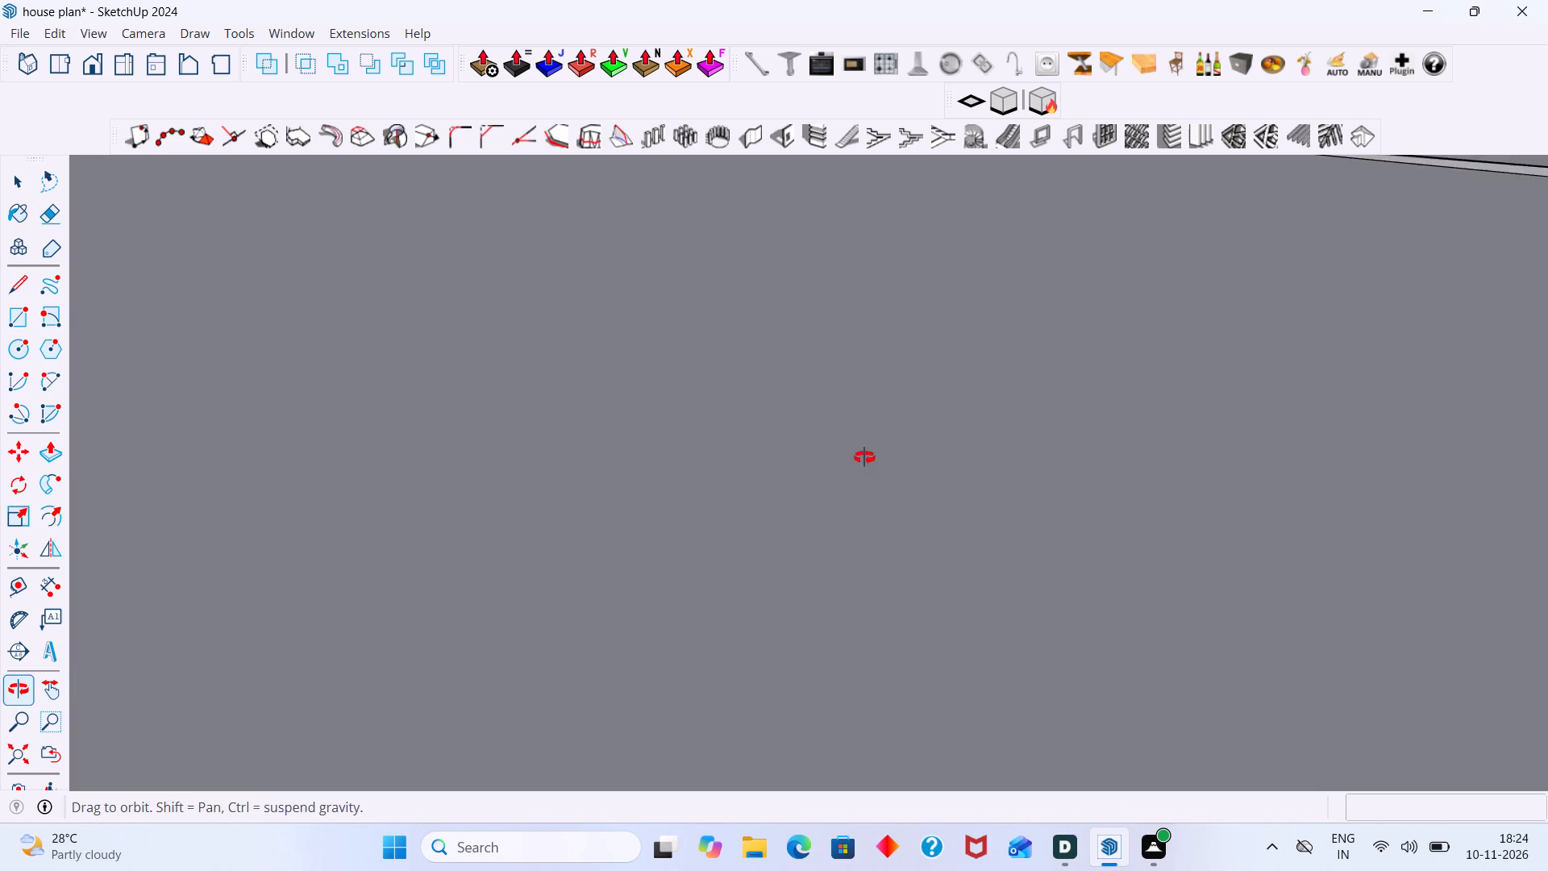
pyautogui.moveTo(864, 457); pyautogui.dragTo(734, 451, button='middle')
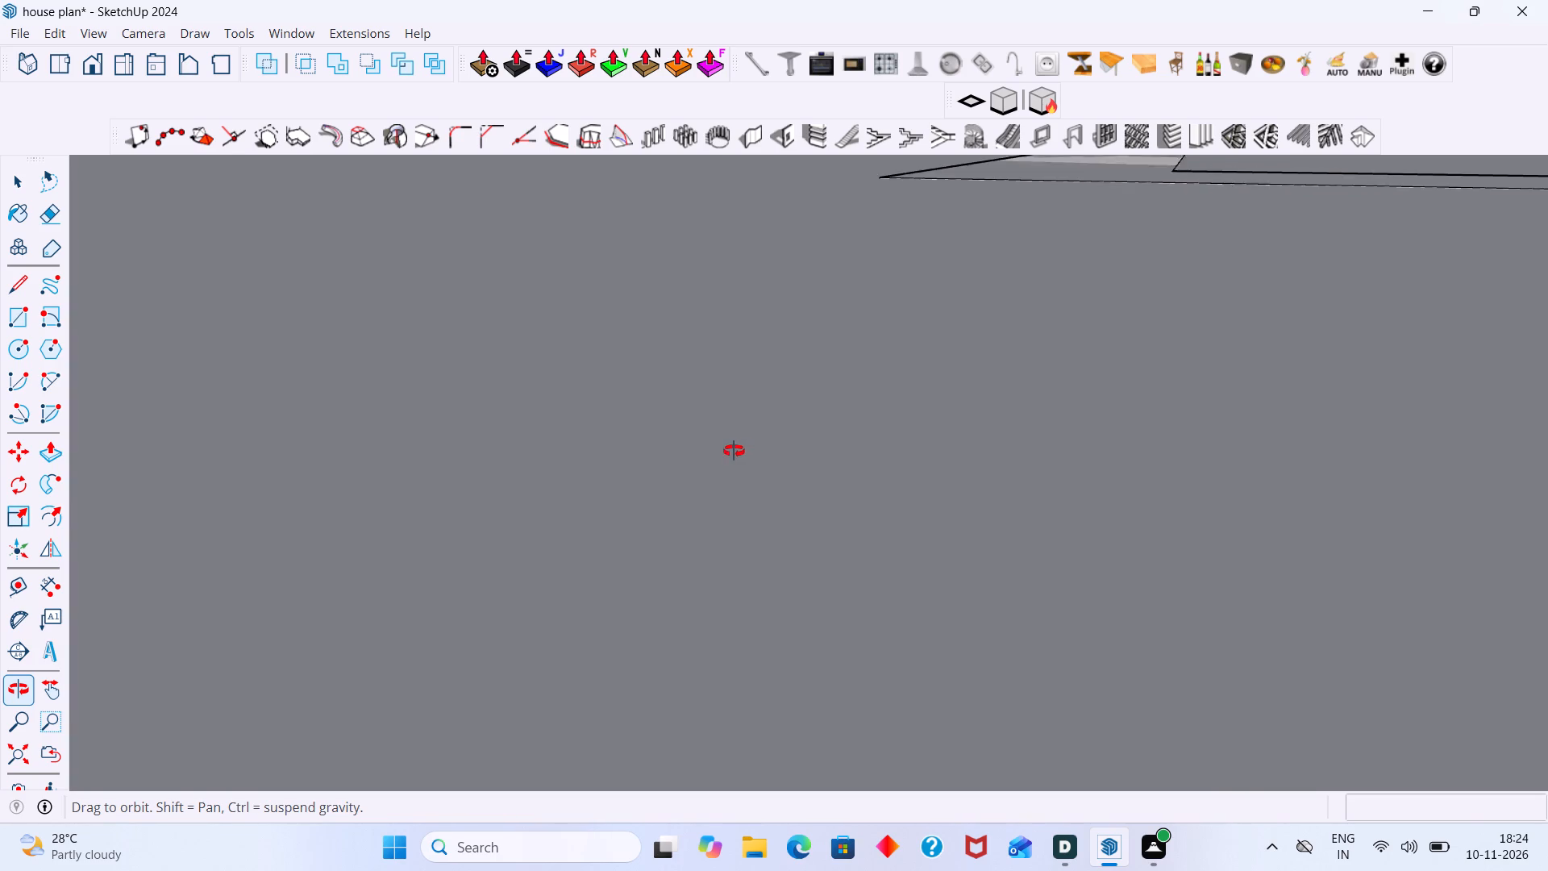
pyautogui.moveTo(734, 451); pyautogui.dragTo(703, 451, button='middle')
pyautogui.click(31, 761)
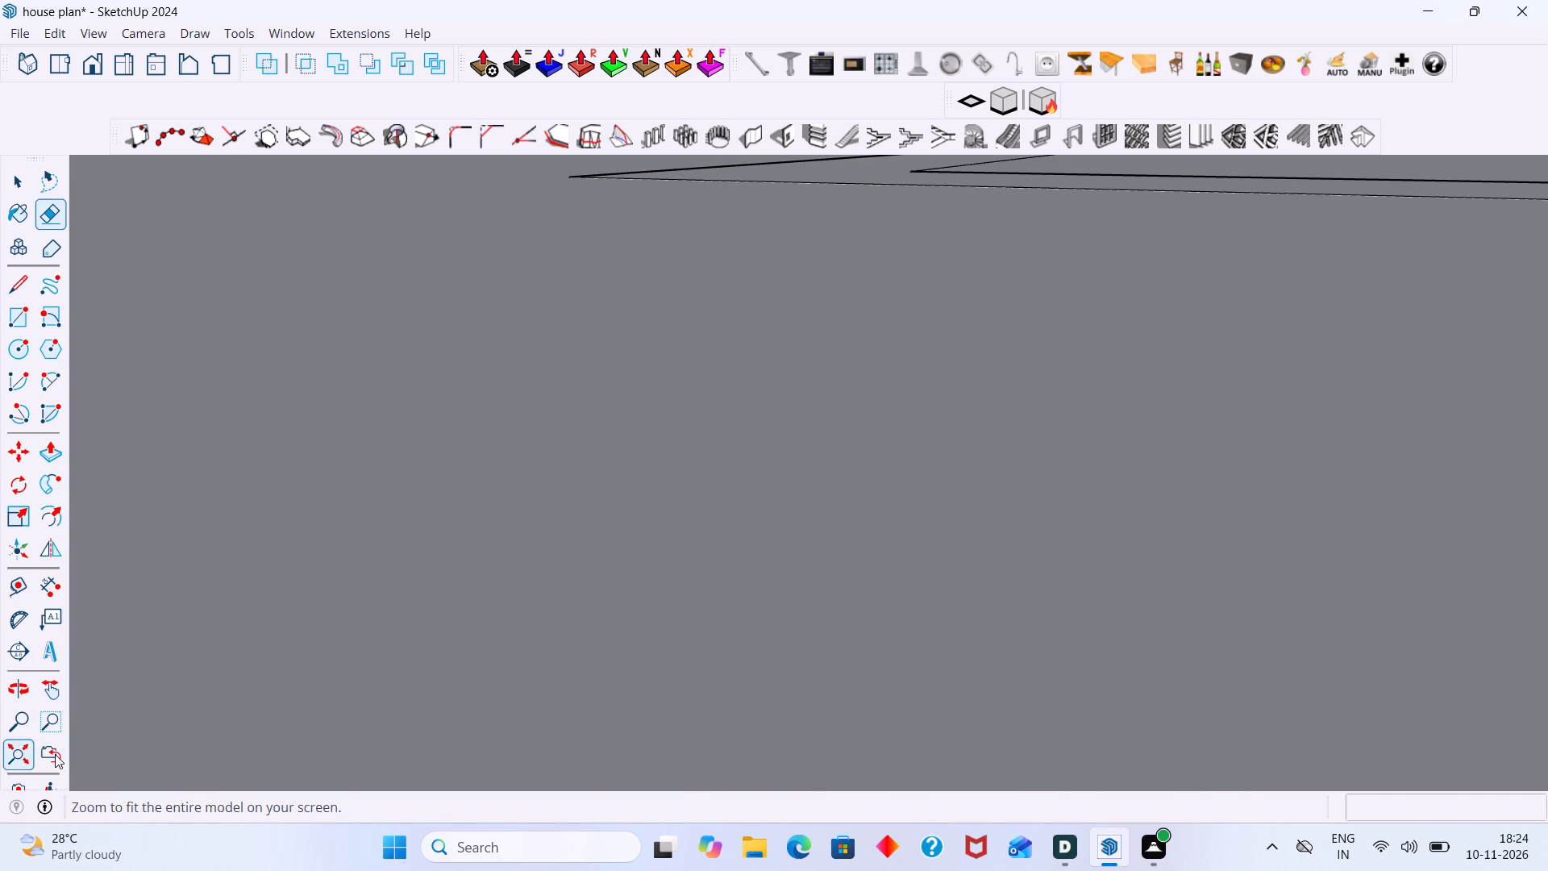
pyautogui.scroll(5, 693, 435)
pyautogui.moveTo(734, 473); pyautogui.dragTo(801, 481, button='middle')
pyautogui.moveTo(779, 435); pyautogui.dragTo(888, 453, button='middle')
pyautogui.scroll(14, 937, 397)
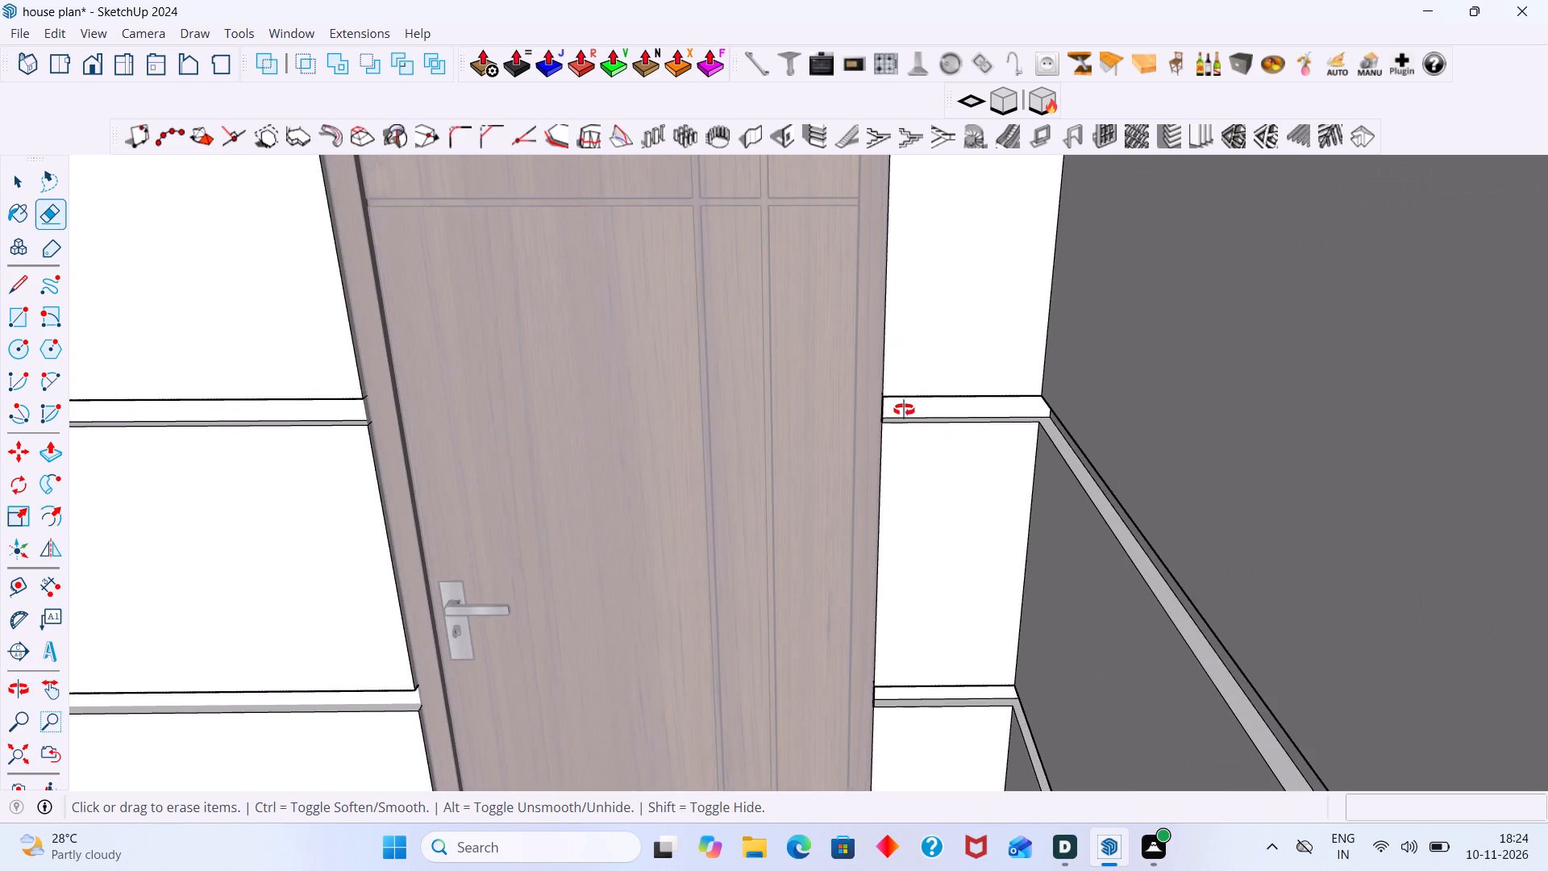
pyautogui.moveTo(904, 410); pyautogui.dragTo(1002, 416, button='middle')
pyautogui.scroll(2, 1128, 408)
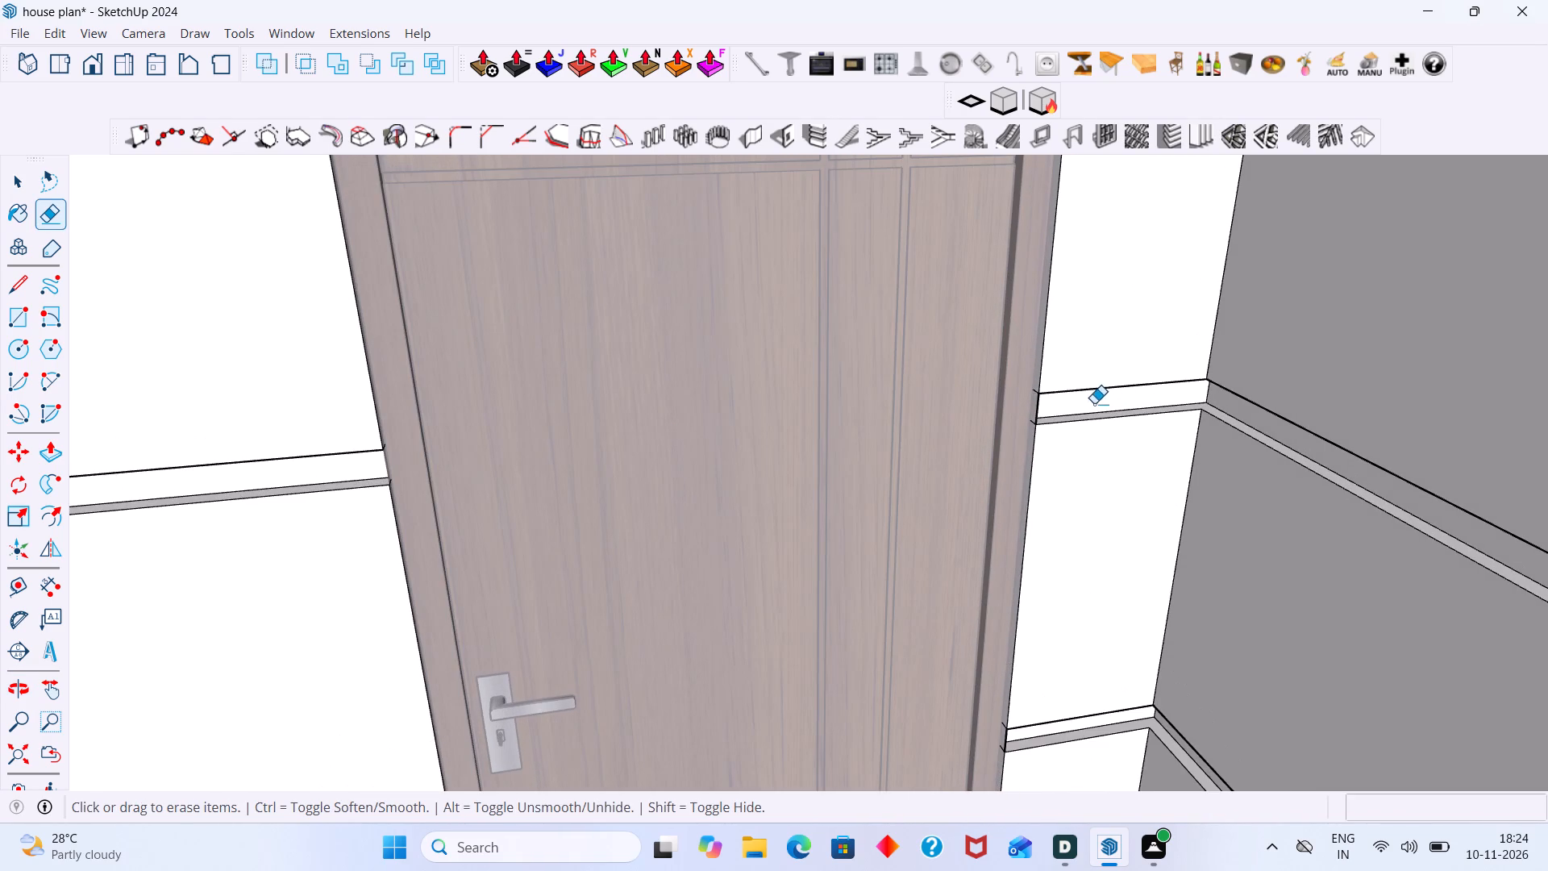
# Undo the last five edge erasures at the groove ends of the porch walls.
pyautogui.hotkey('ctrl', 'z')
pyautogui.hotkey('ctrl', 'z')
pyautogui.hotkey('ctrl', 'z')
pyautogui.scroll(-12, 986, 468)
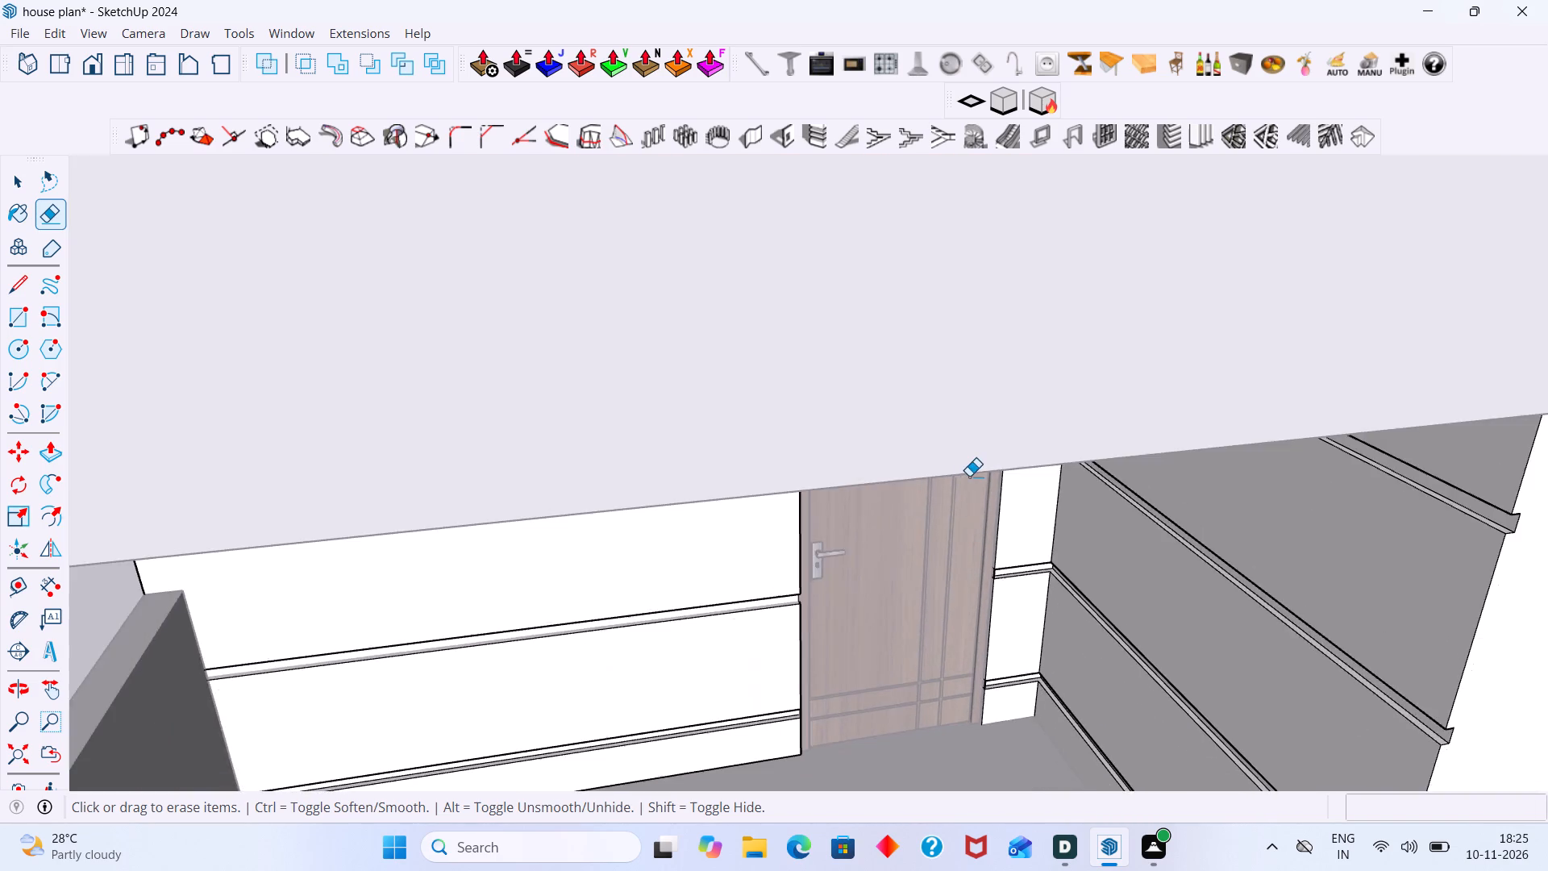
pyautogui.moveTo(955, 485); pyautogui.dragTo(837, 450, button='middle')
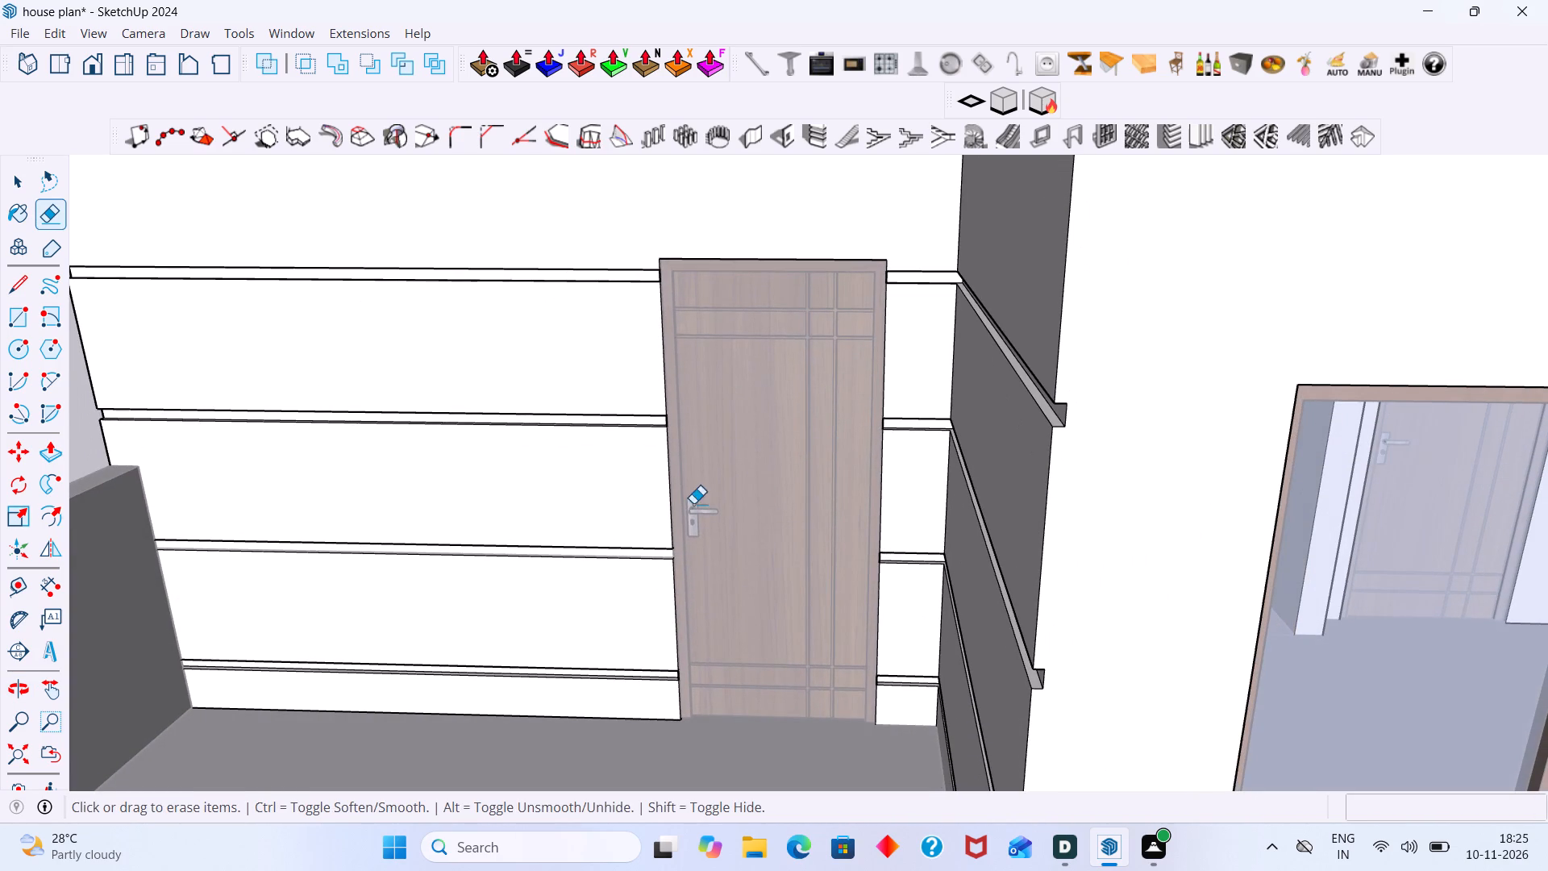
pyautogui.hotkey('ctrl', 'z')
pyautogui.hotkey('ctrl', 'z')
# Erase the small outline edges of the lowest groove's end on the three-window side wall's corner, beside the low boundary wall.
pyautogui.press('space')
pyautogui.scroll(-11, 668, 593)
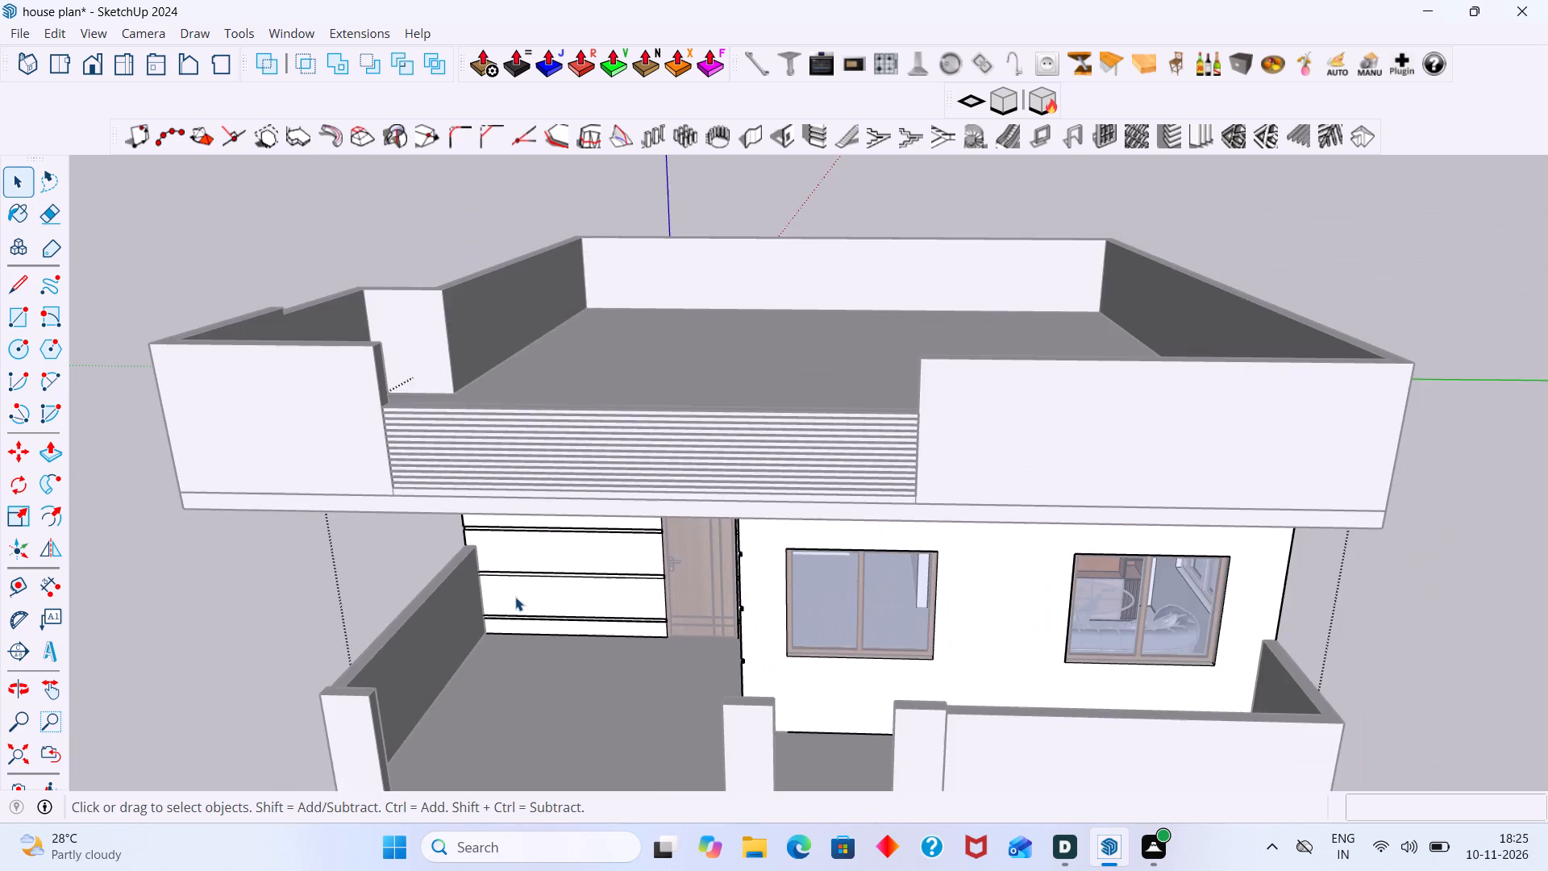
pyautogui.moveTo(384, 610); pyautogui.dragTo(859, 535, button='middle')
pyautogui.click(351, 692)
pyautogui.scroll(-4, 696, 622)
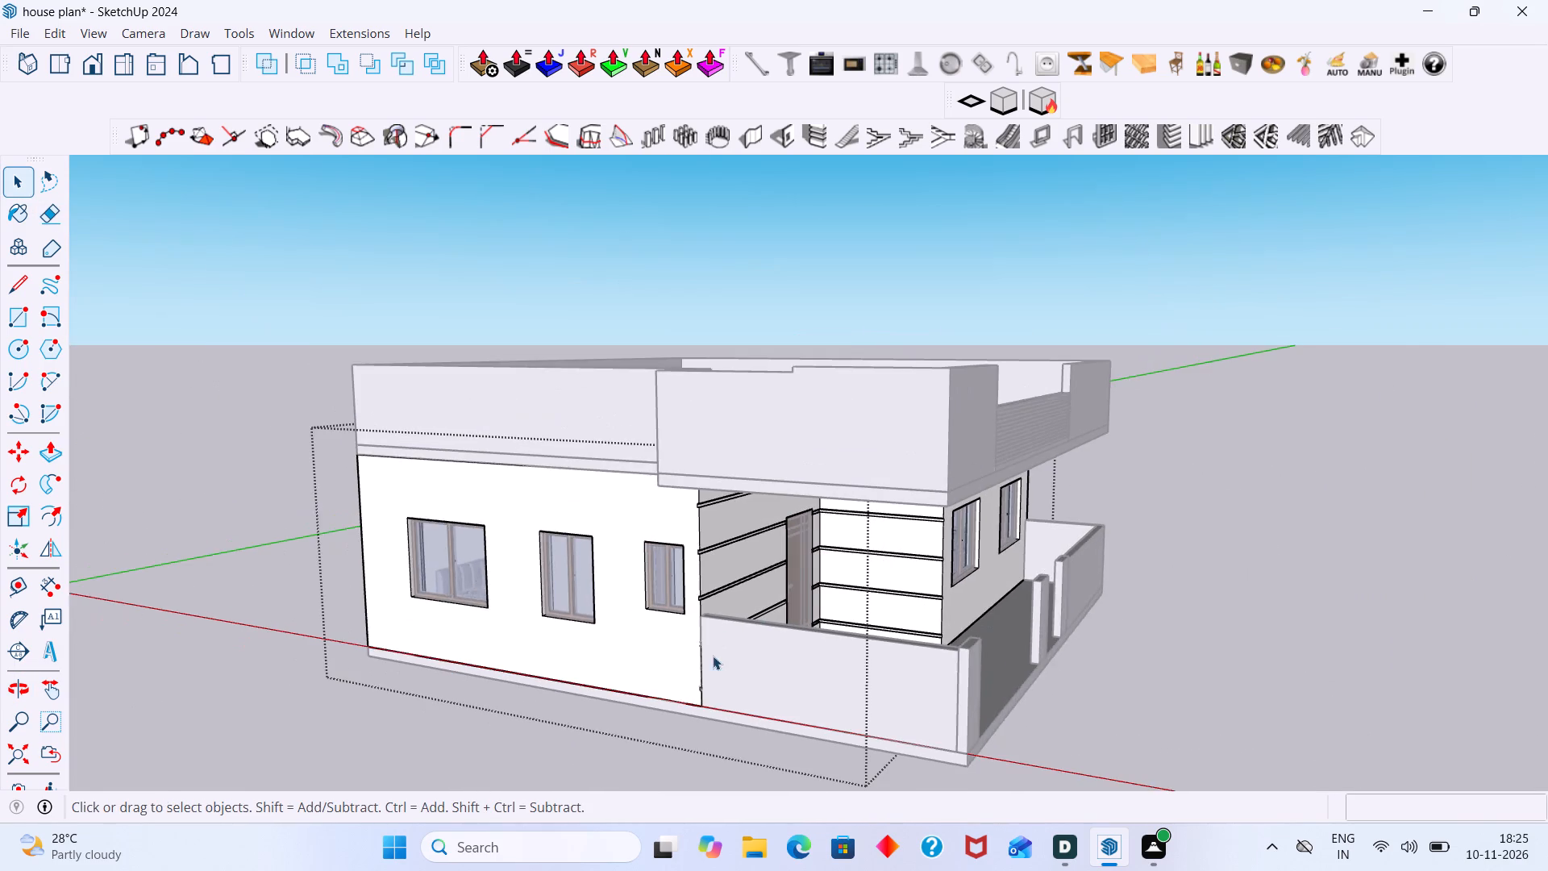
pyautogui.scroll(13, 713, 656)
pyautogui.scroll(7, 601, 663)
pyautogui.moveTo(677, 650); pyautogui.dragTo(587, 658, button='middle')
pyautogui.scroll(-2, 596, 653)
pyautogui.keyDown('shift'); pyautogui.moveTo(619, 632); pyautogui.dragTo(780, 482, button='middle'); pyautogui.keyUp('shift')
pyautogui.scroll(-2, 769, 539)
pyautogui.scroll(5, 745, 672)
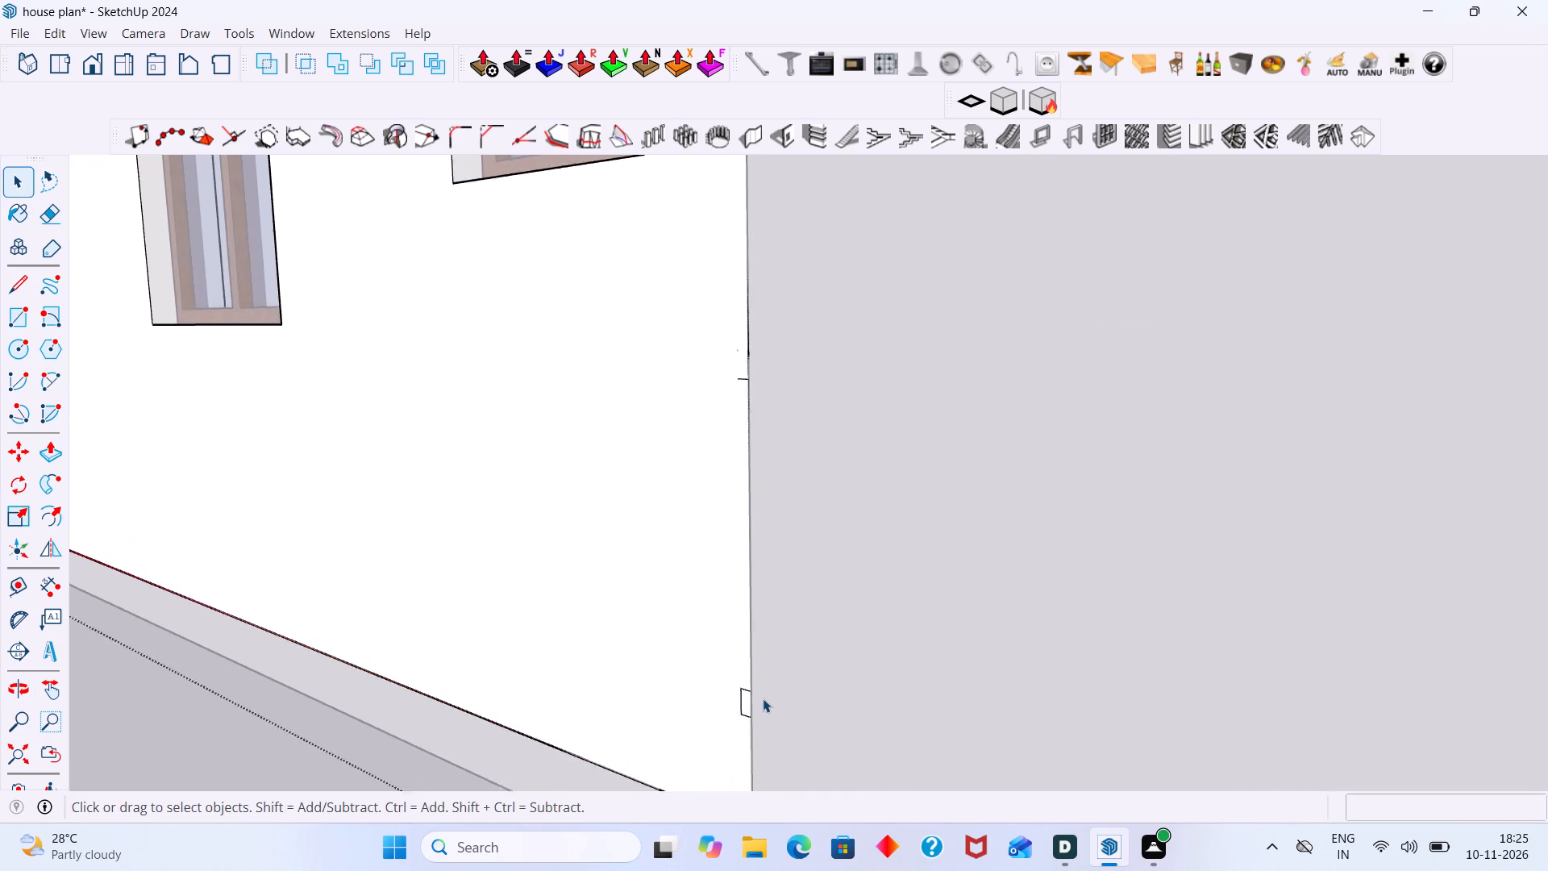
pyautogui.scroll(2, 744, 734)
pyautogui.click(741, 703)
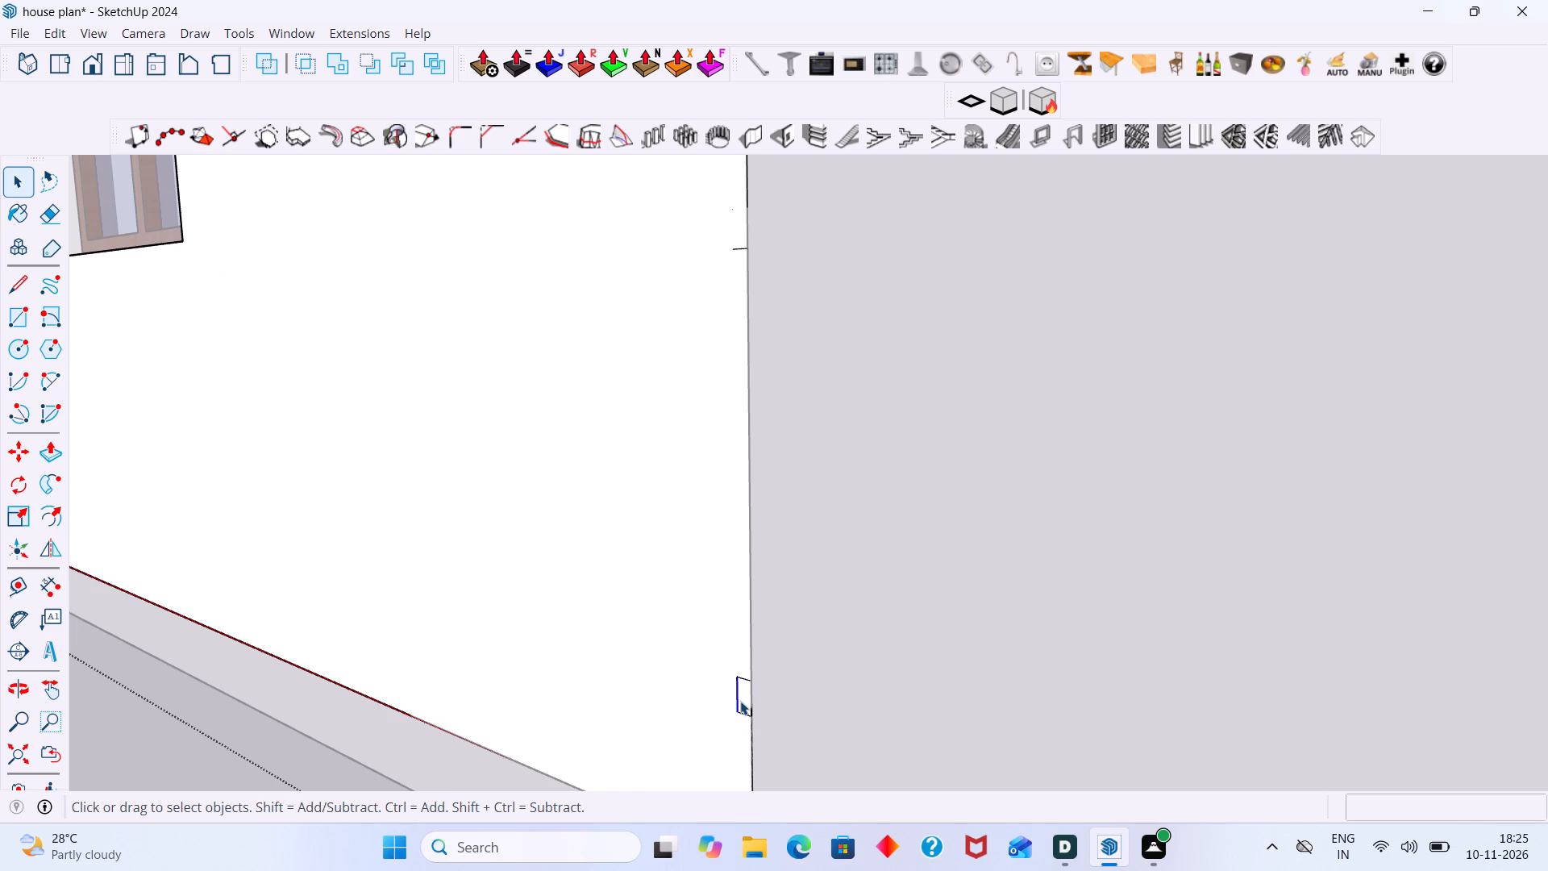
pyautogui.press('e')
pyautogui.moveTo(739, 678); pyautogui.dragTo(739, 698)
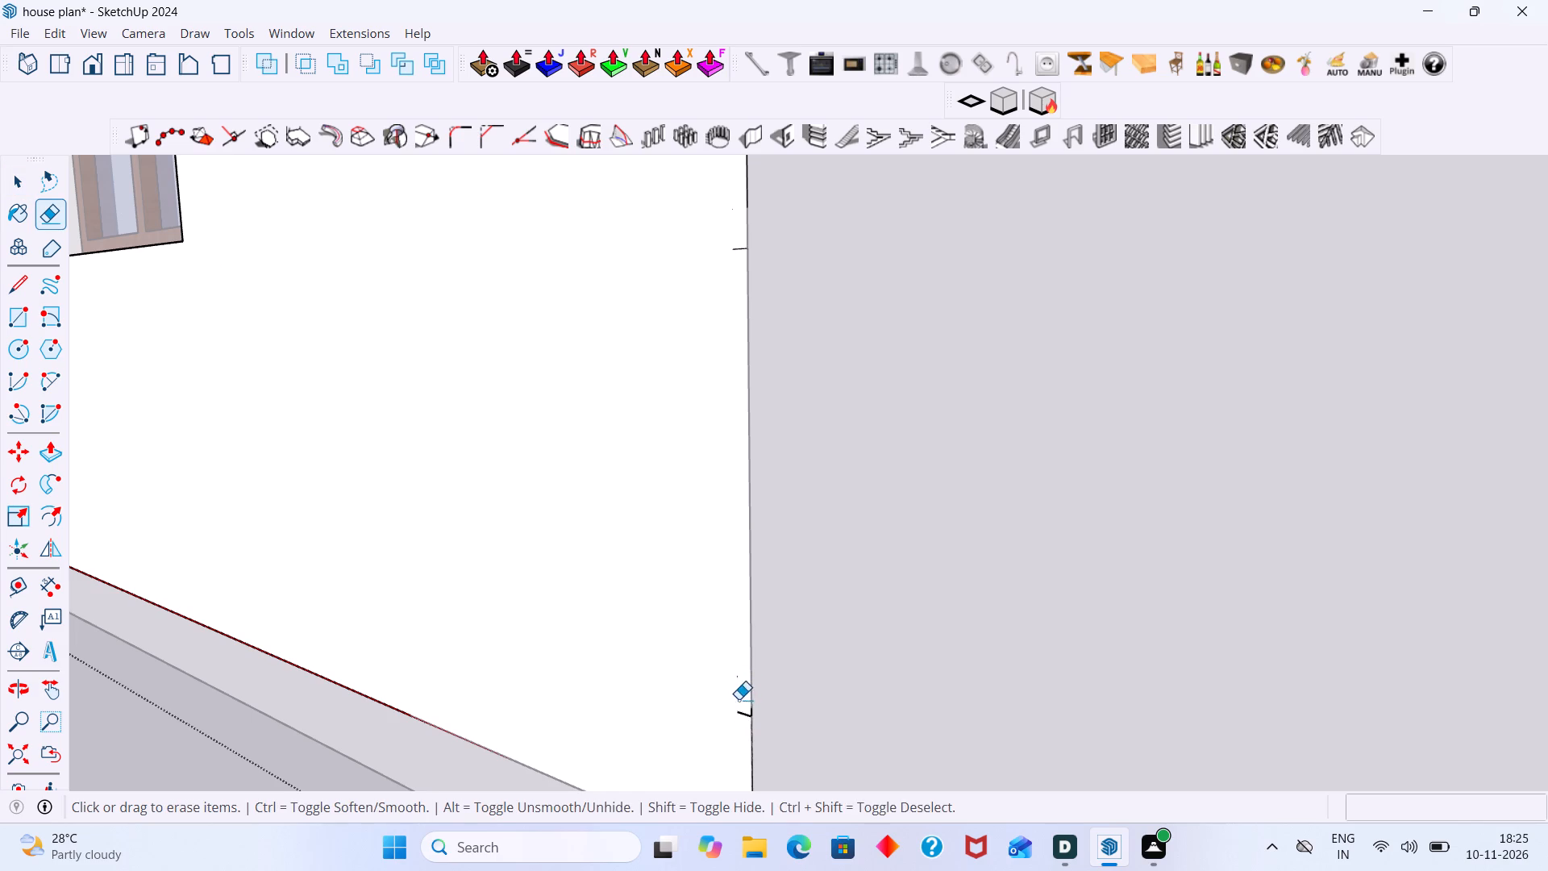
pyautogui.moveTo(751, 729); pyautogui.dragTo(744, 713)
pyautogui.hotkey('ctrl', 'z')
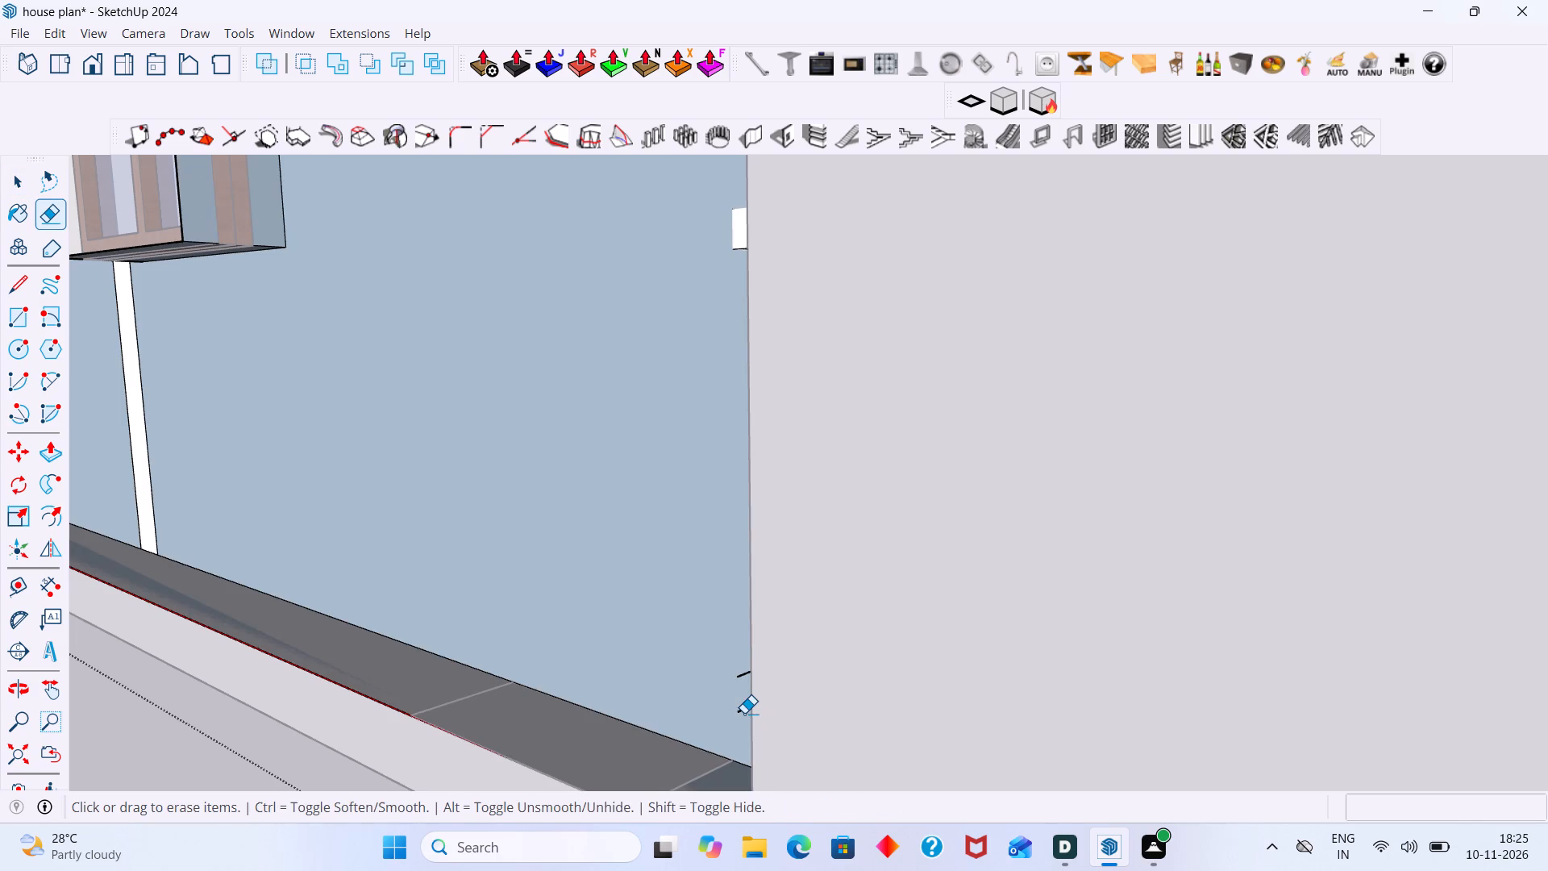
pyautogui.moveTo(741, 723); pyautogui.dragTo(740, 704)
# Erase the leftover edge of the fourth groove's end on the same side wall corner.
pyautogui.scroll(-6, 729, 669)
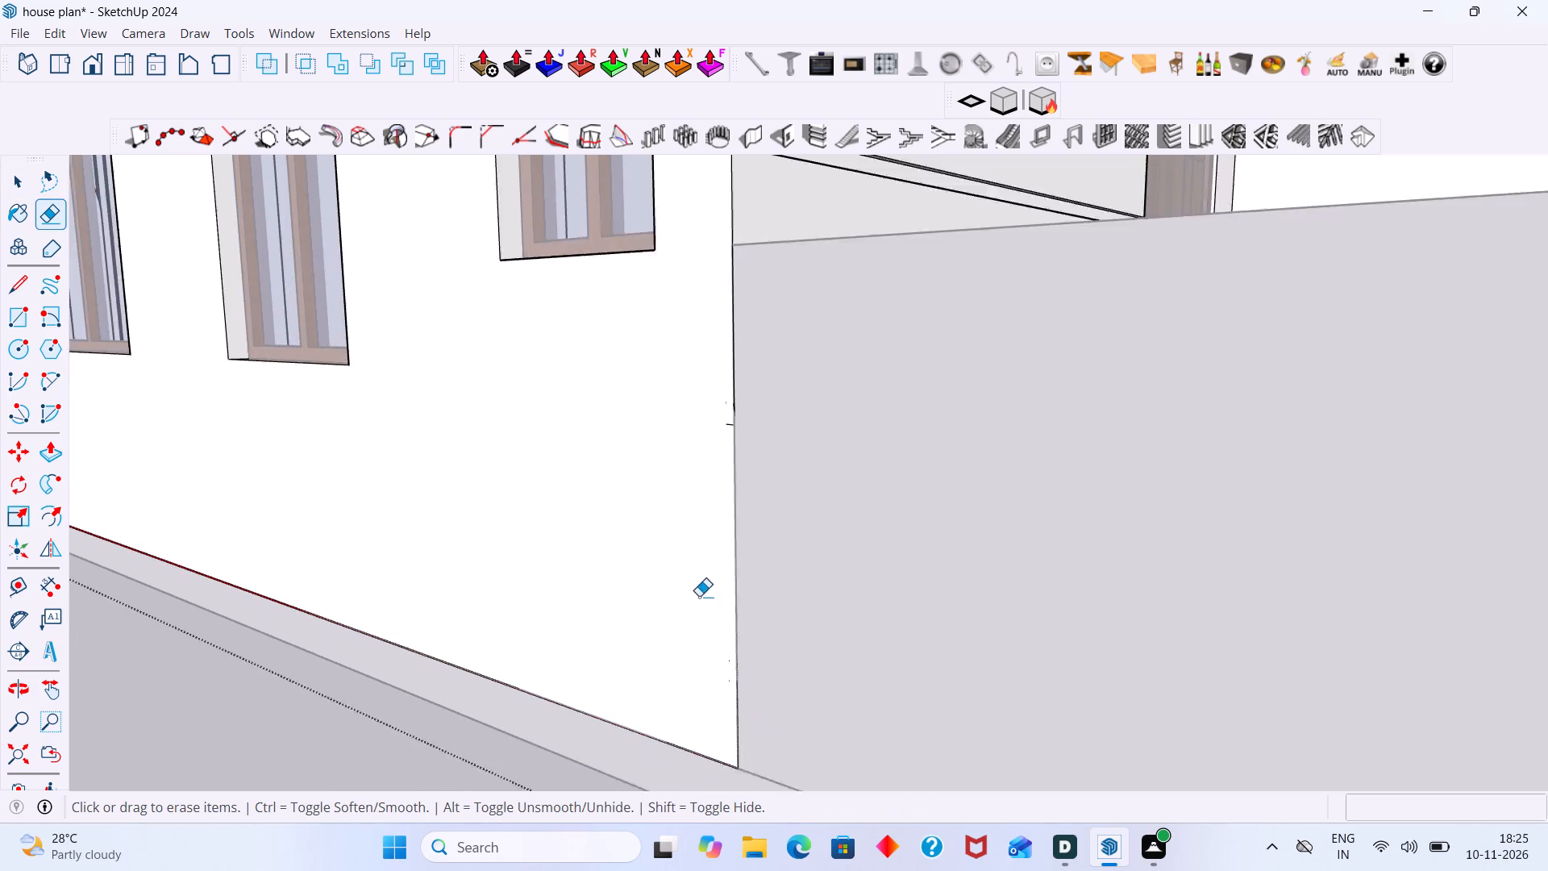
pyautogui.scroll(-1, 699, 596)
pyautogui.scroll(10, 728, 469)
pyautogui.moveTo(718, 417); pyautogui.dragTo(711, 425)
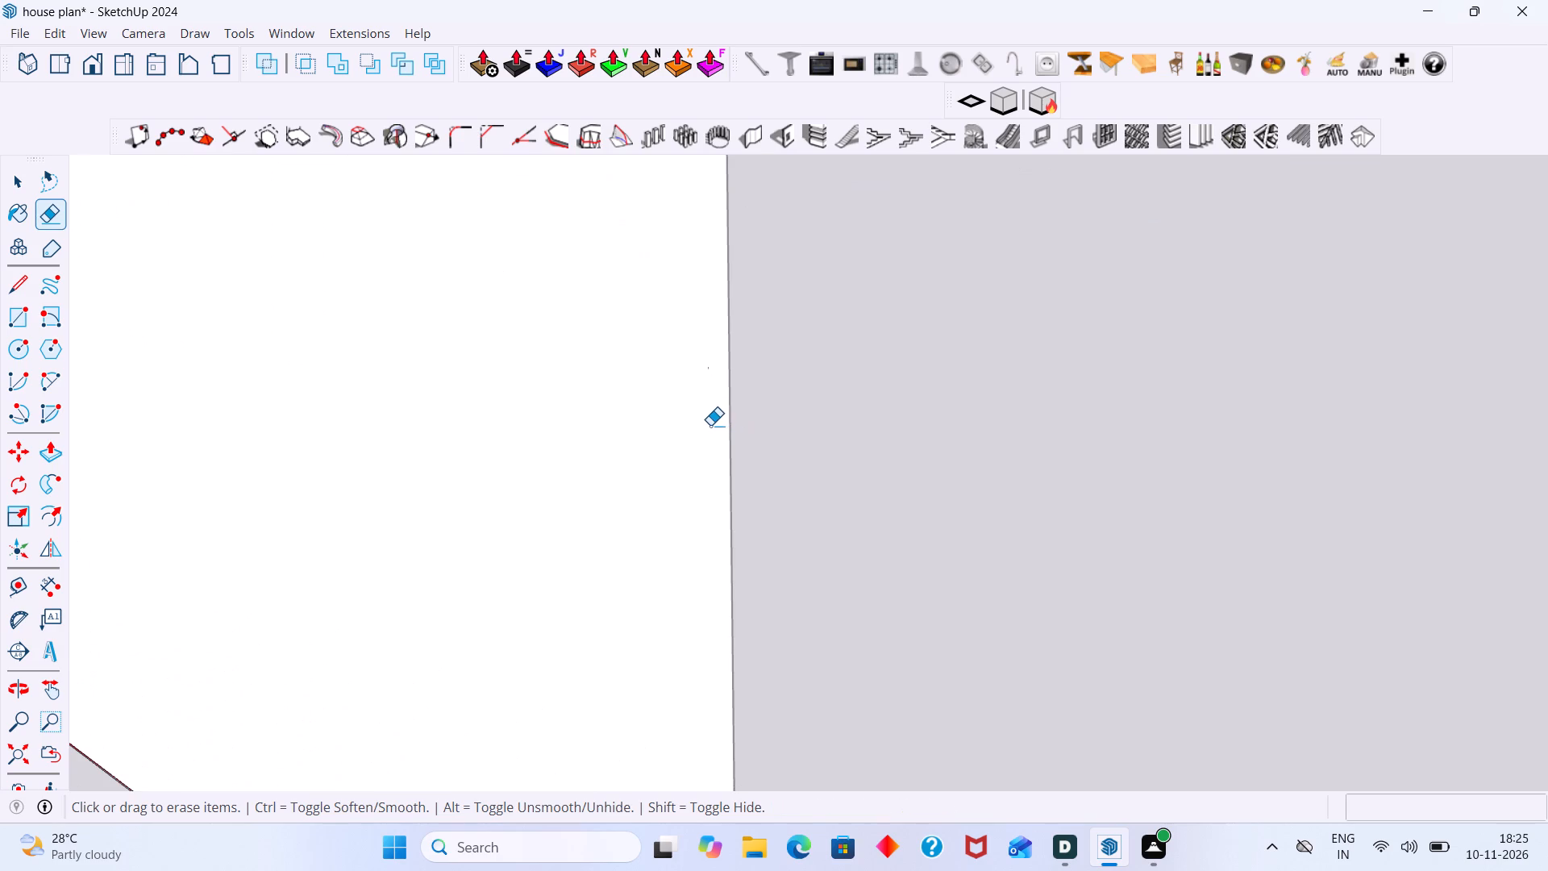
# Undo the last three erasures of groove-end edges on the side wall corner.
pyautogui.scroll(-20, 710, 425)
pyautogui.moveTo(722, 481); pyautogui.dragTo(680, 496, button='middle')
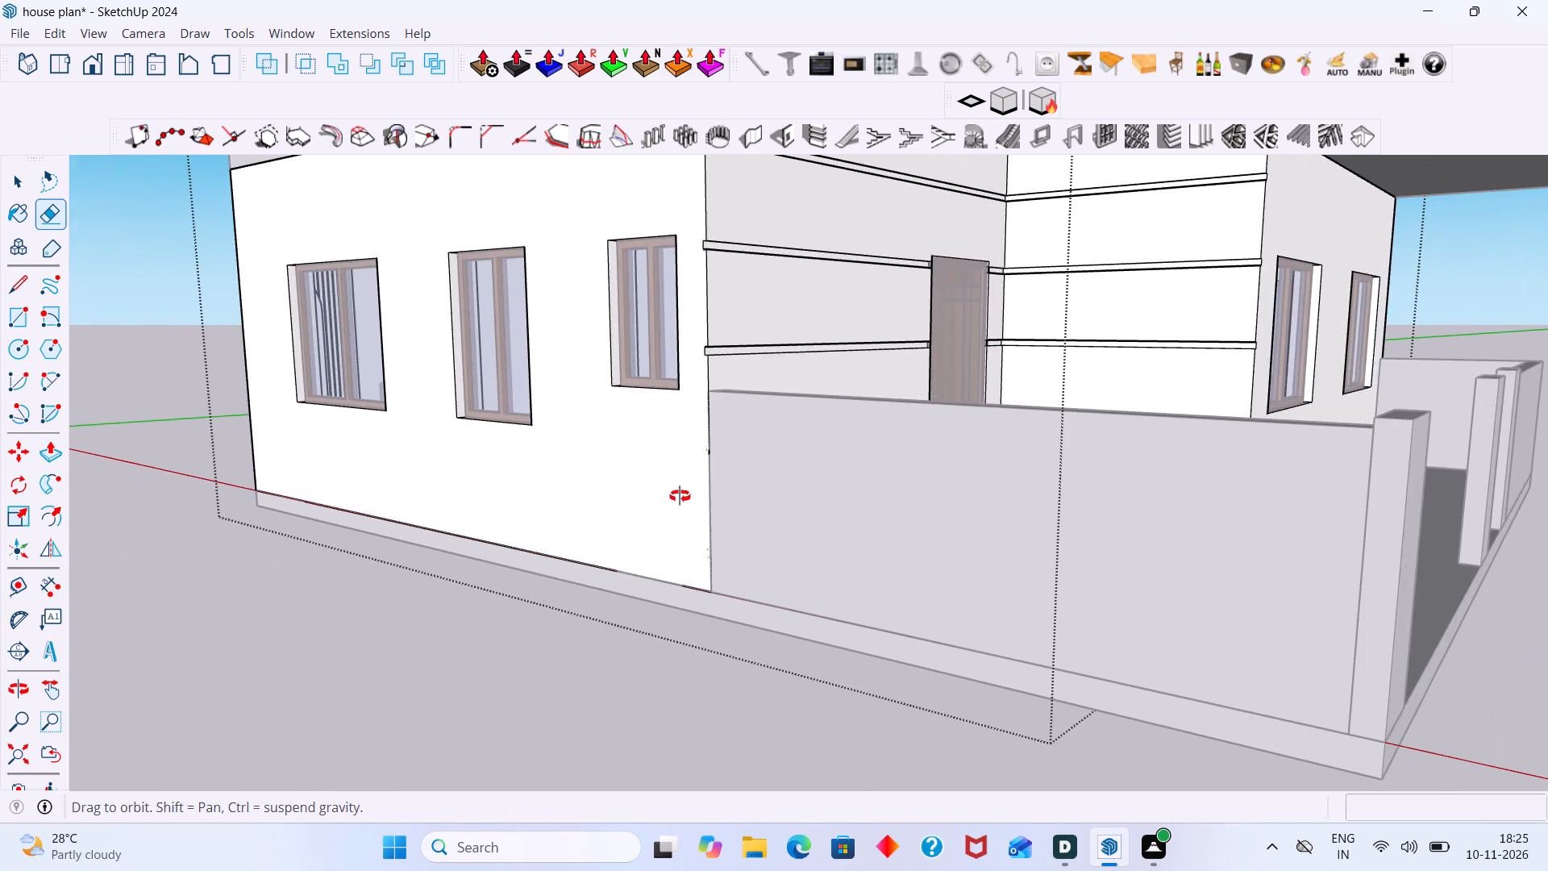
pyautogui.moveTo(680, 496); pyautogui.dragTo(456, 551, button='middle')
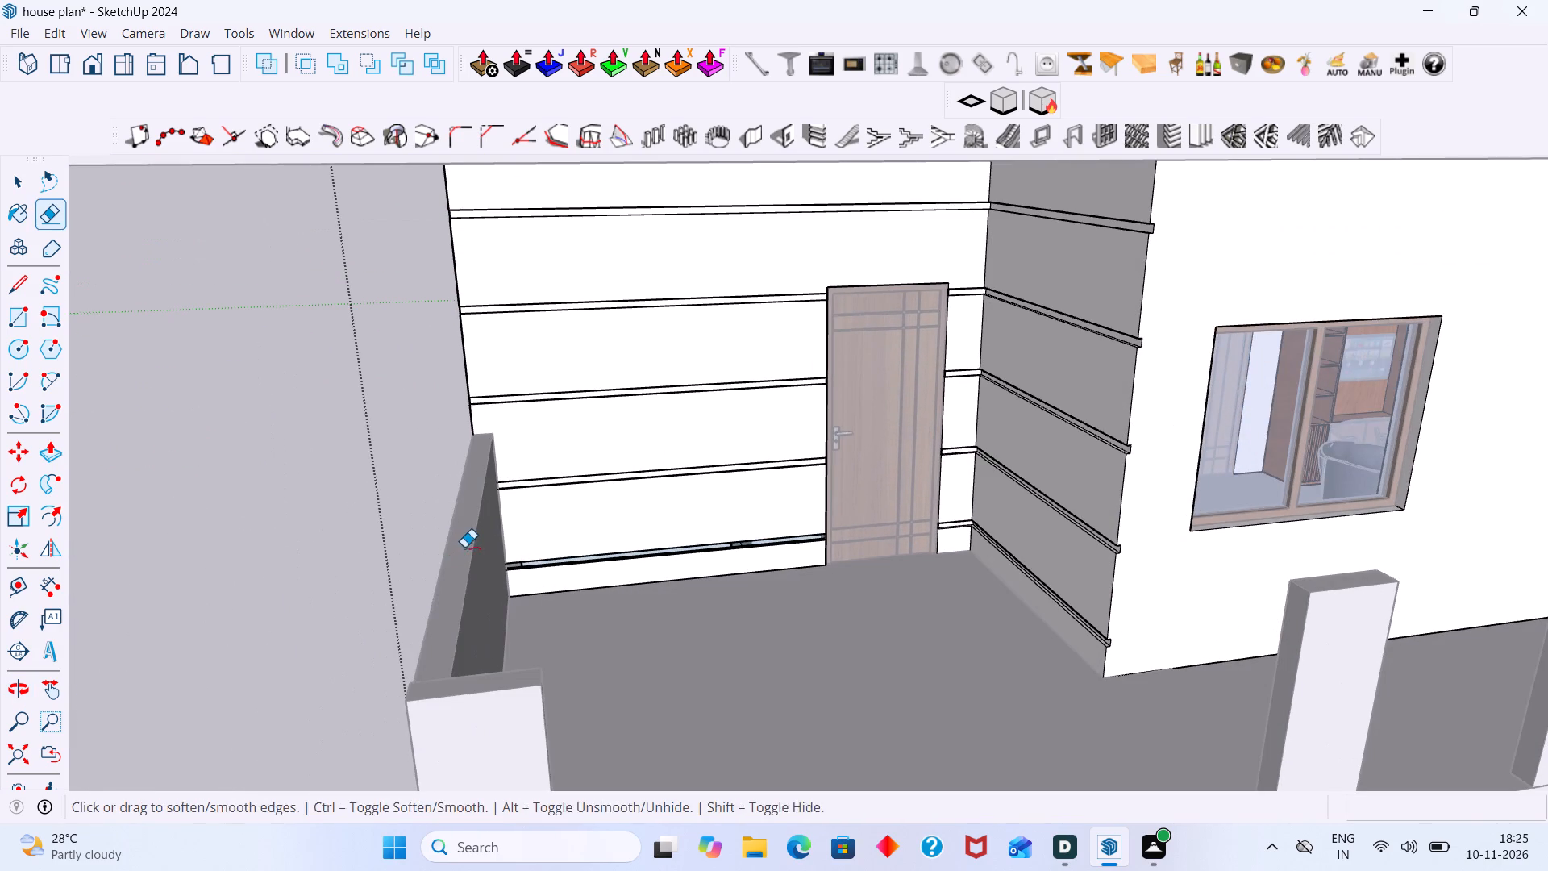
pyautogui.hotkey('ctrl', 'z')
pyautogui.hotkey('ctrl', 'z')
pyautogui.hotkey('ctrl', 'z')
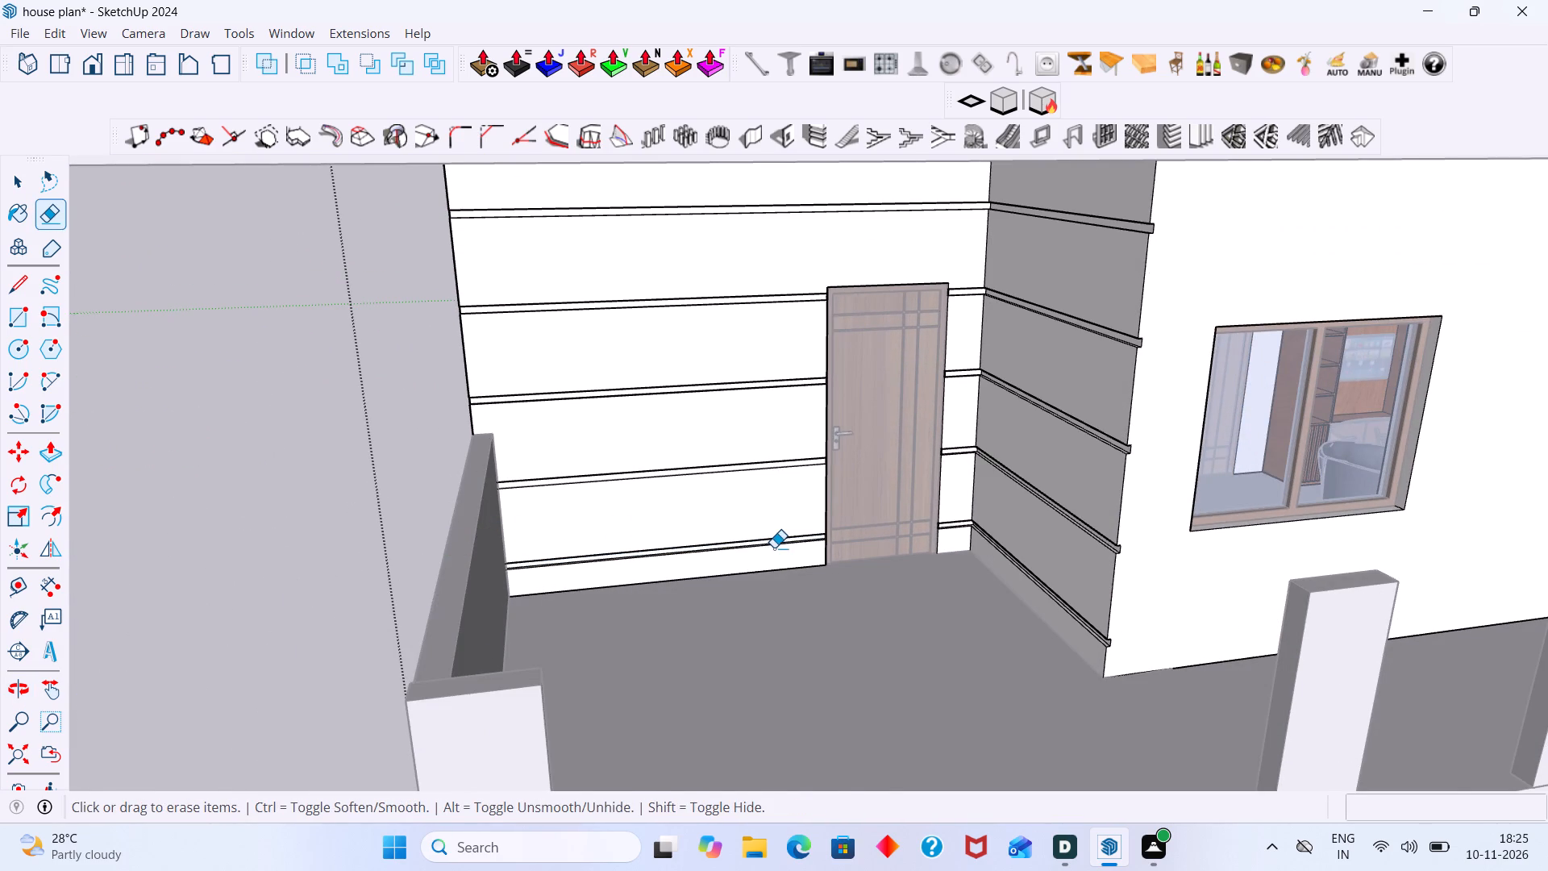
# Finish editing the house walls' group and return to the whole model.
pyautogui.moveTo(774, 548); pyautogui.dragTo(852, 549, button='middle')
pyautogui.press('space')
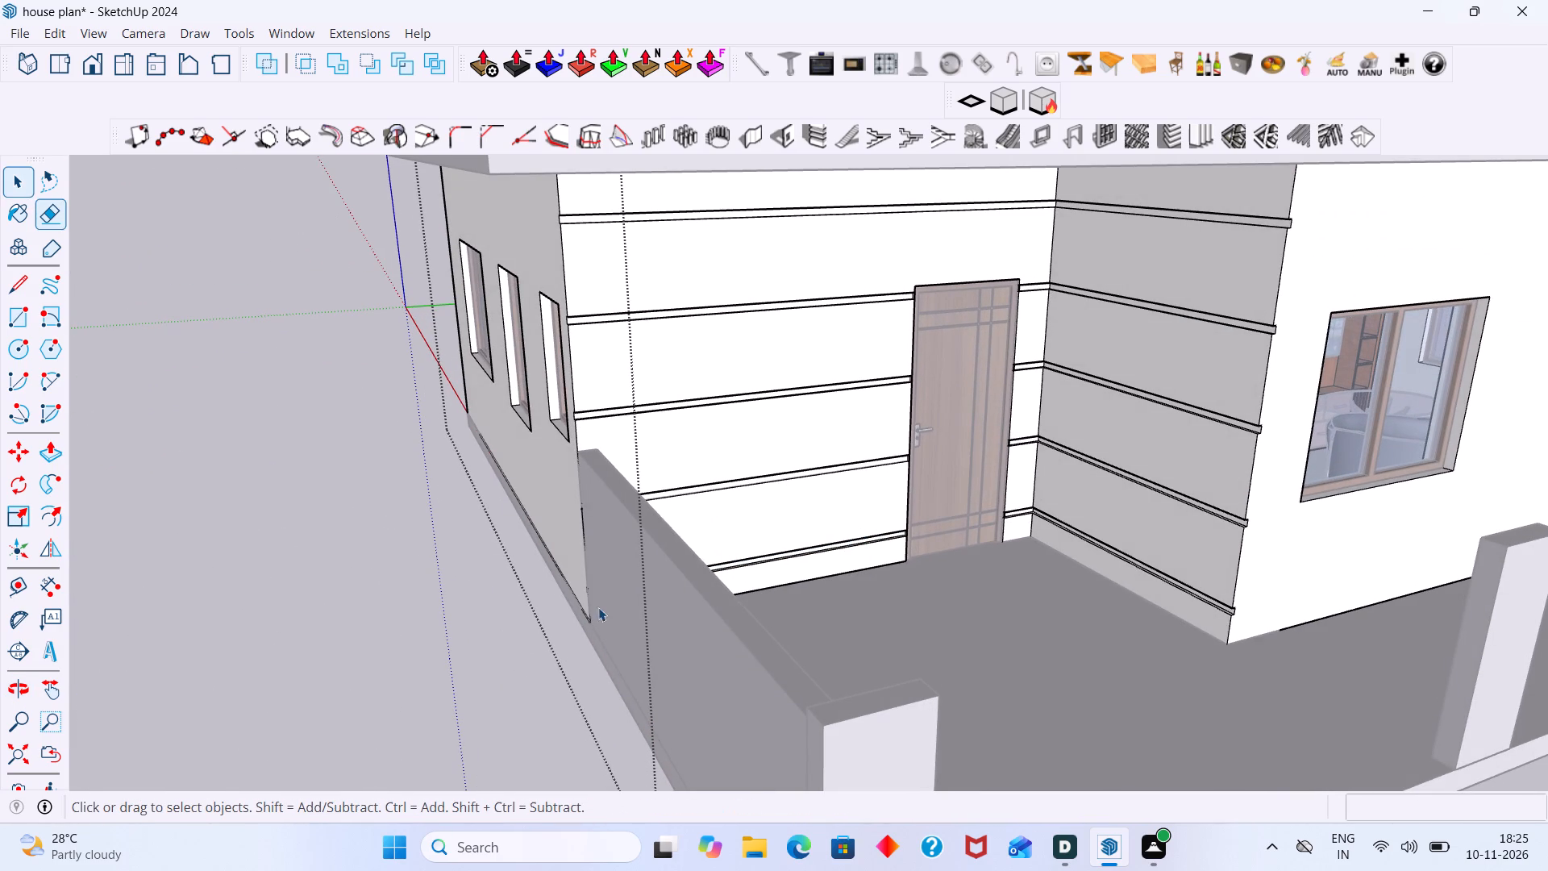
pyautogui.click(451, 650)
pyautogui.moveTo(613, 571); pyautogui.dragTo(776, 552, button='middle')
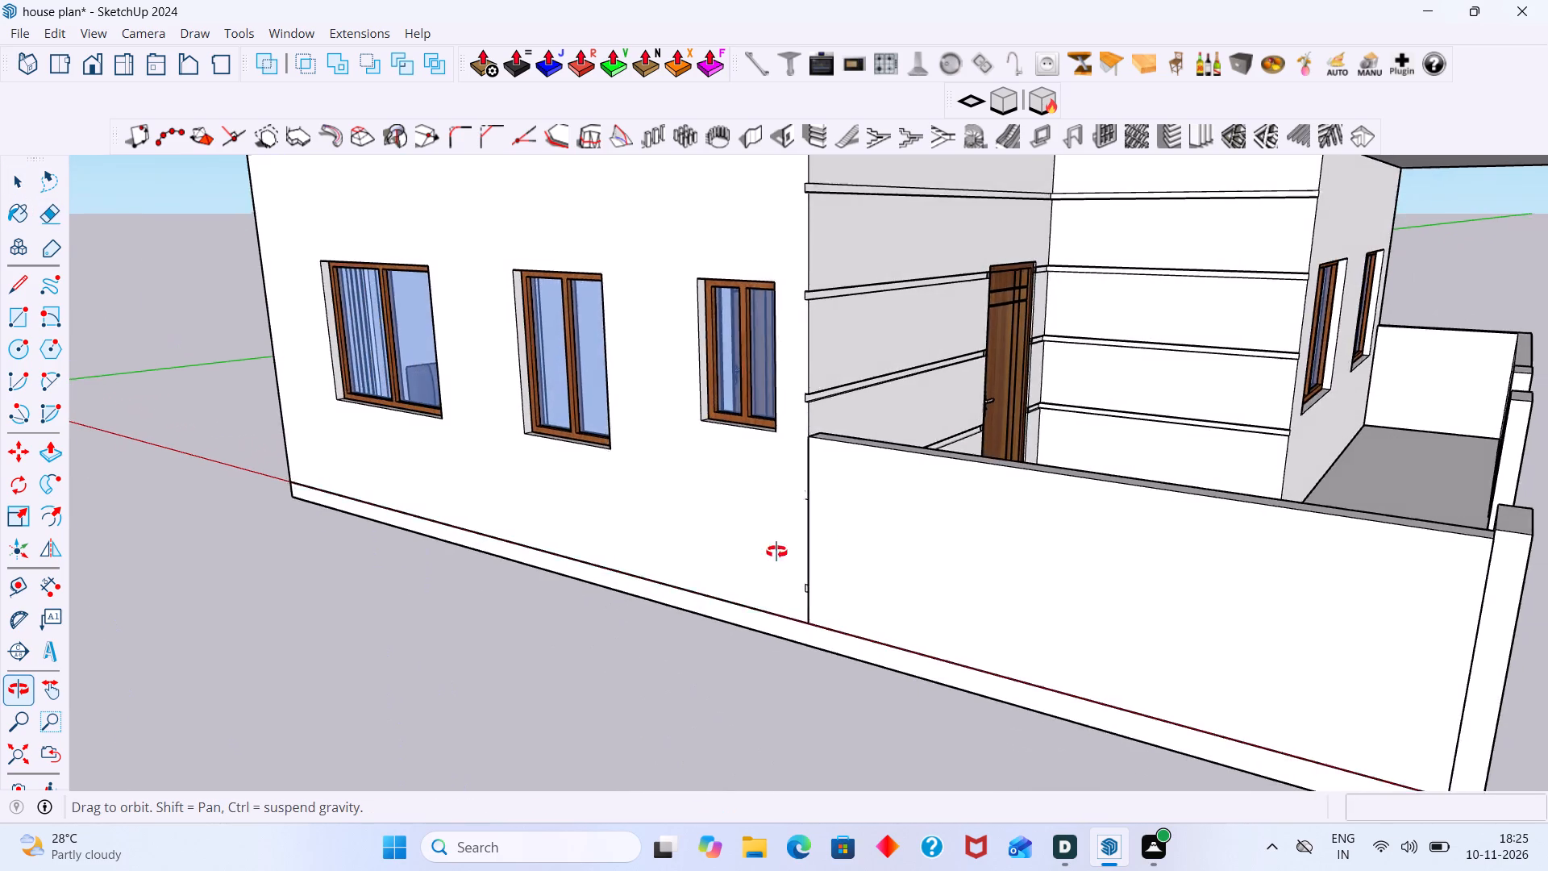
pyautogui.moveTo(776, 552); pyautogui.dragTo(522, 598, button='middle')
pyautogui.scroll(-17, 568, 573)
pyautogui.moveTo(828, 519); pyautogui.dragTo(701, 505, button='middle')
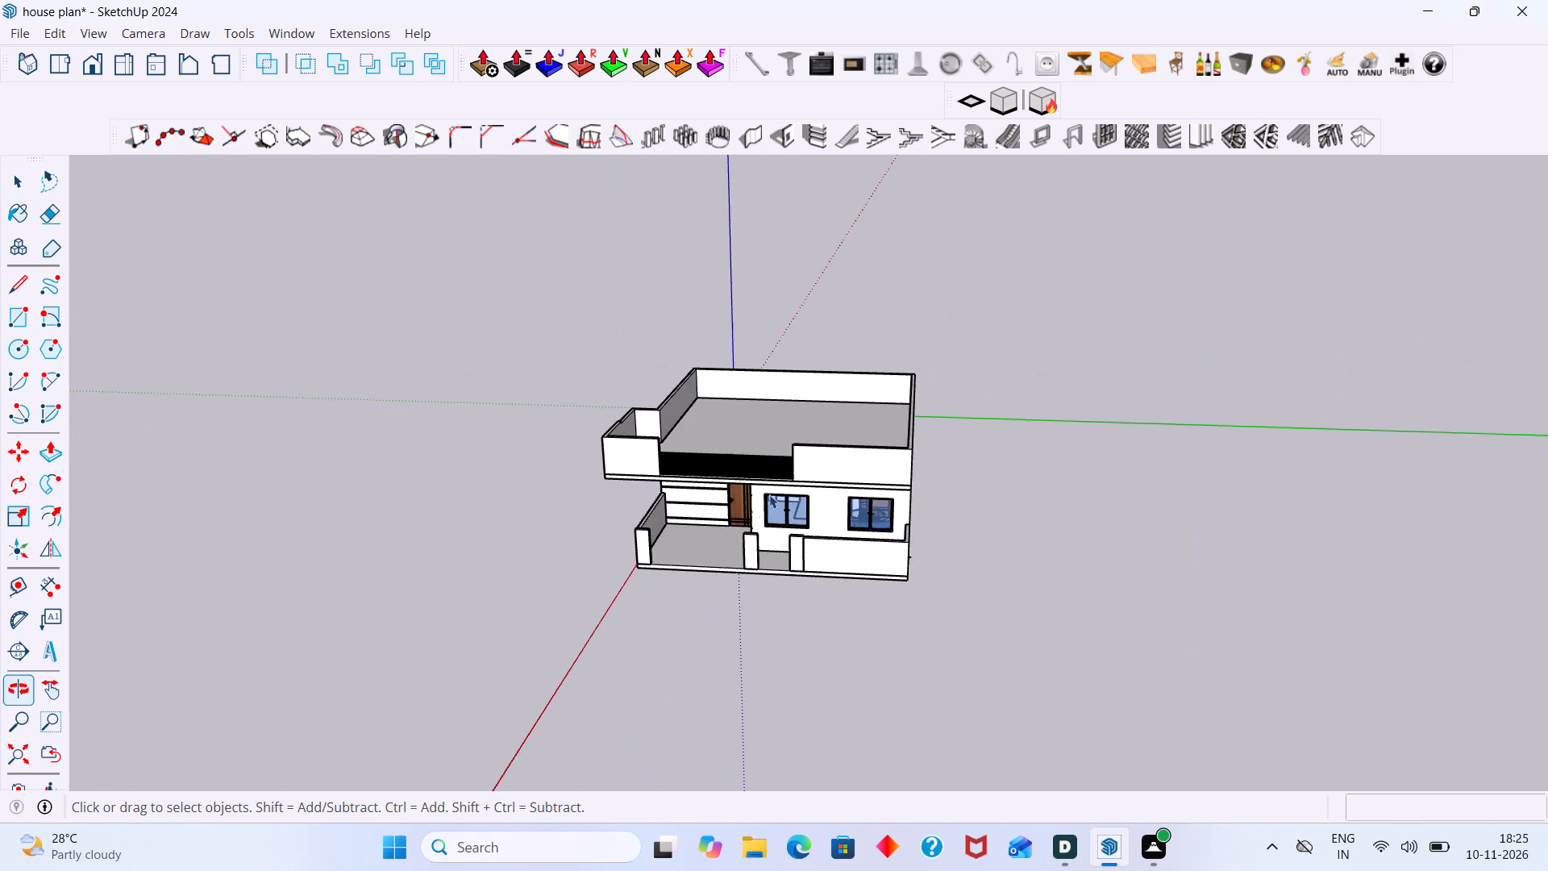
# Examine the house exterior from several angles, including the porch grooves, the slatted parapet and the front boundary wall.
pyautogui.scroll(11, 760, 505)
pyautogui.moveTo(738, 493); pyautogui.dragTo(823, 398, button='middle')
pyautogui.moveTo(809, 381); pyautogui.dragTo(818, 380, button='middle')
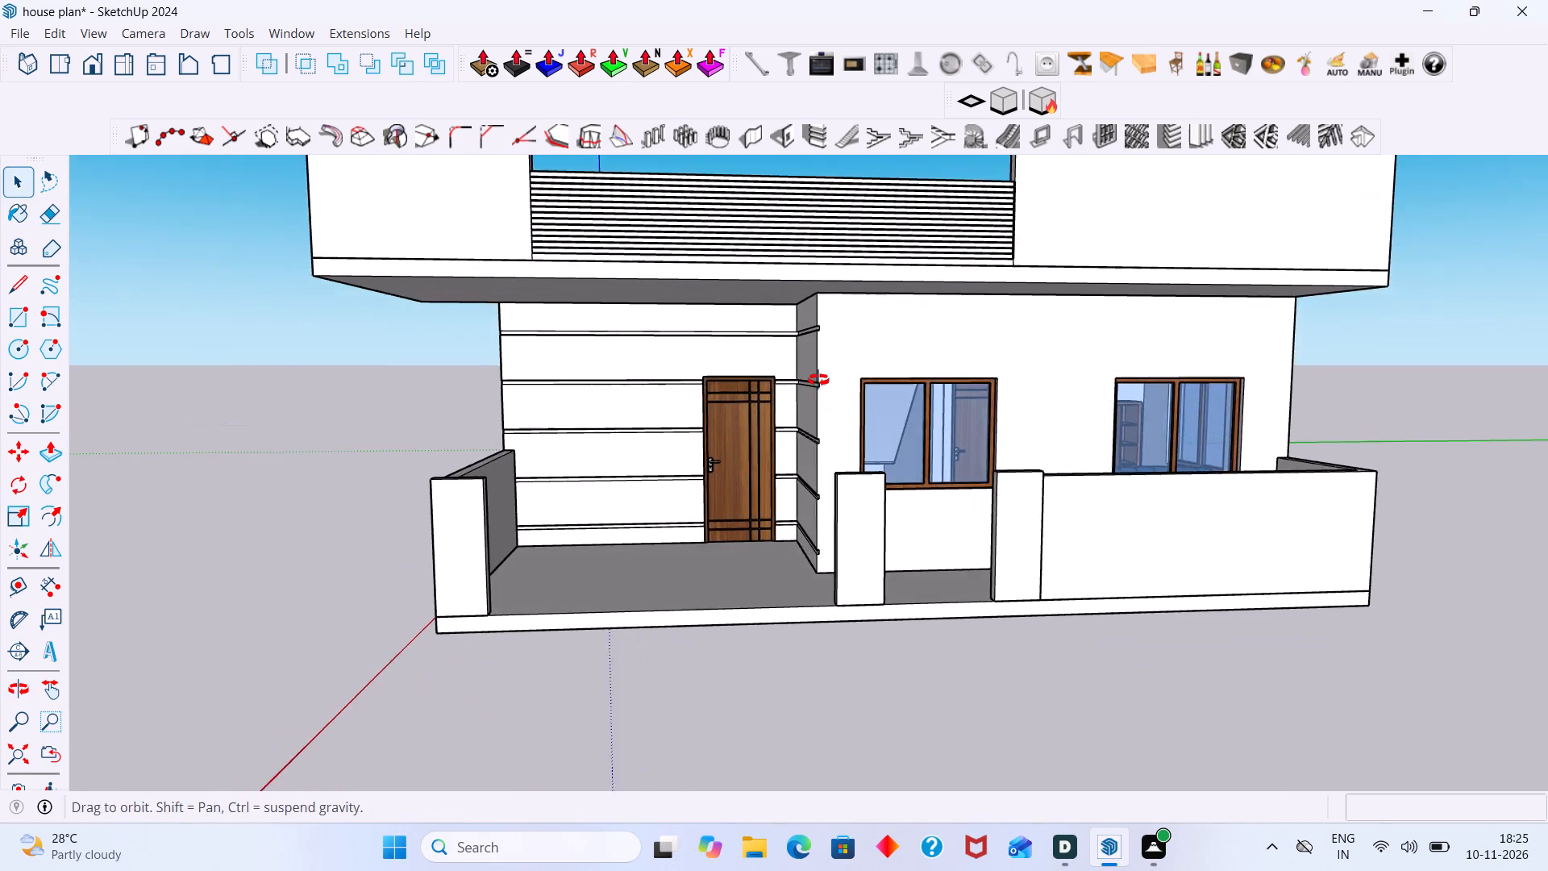
pyautogui.moveTo(818, 380); pyautogui.dragTo(830, 380, button='middle')
pyautogui.scroll(11, 822, 363)
pyautogui.moveTo(848, 304); pyautogui.dragTo(736, 328, button='middle')
pyautogui.scroll(-7, 751, 320)
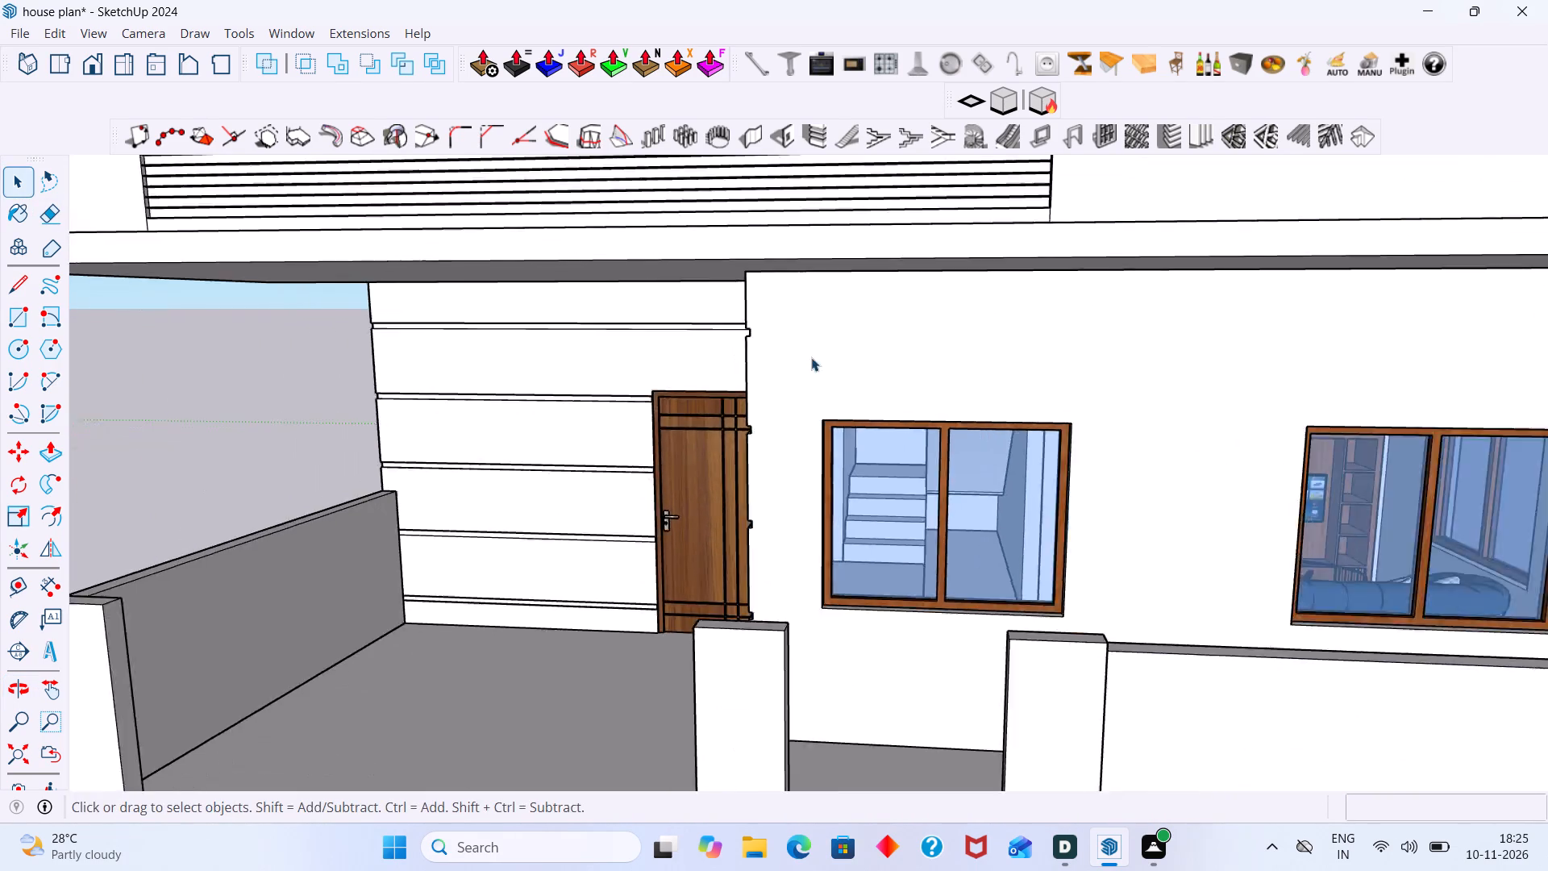
pyautogui.scroll(-20, 811, 357)
pyautogui.scroll(-2, 811, 357)
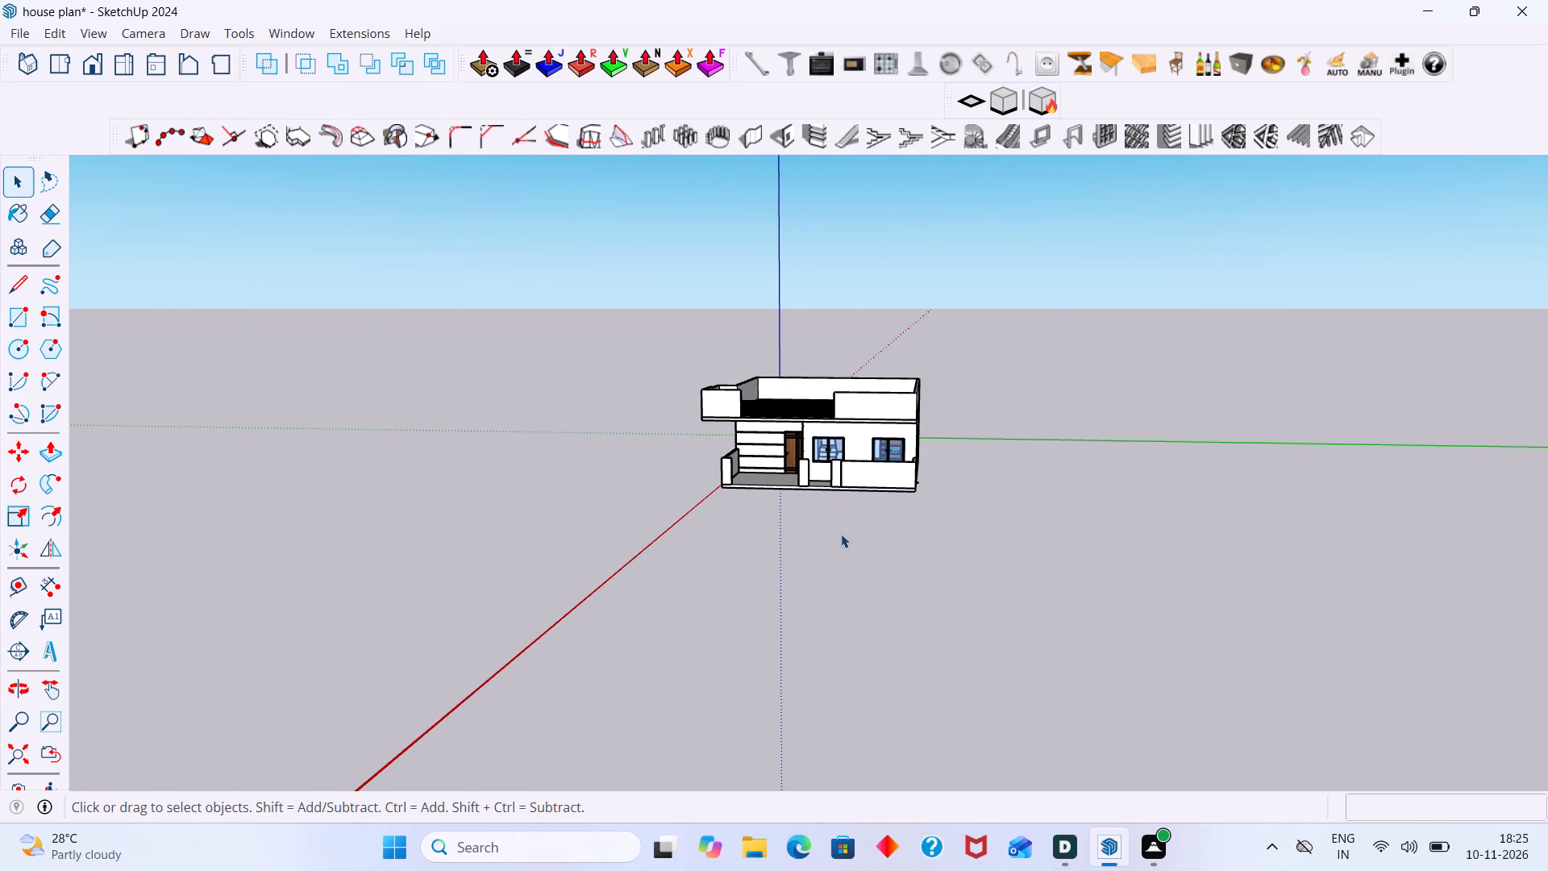
pyautogui.scroll(5, 805, 451)
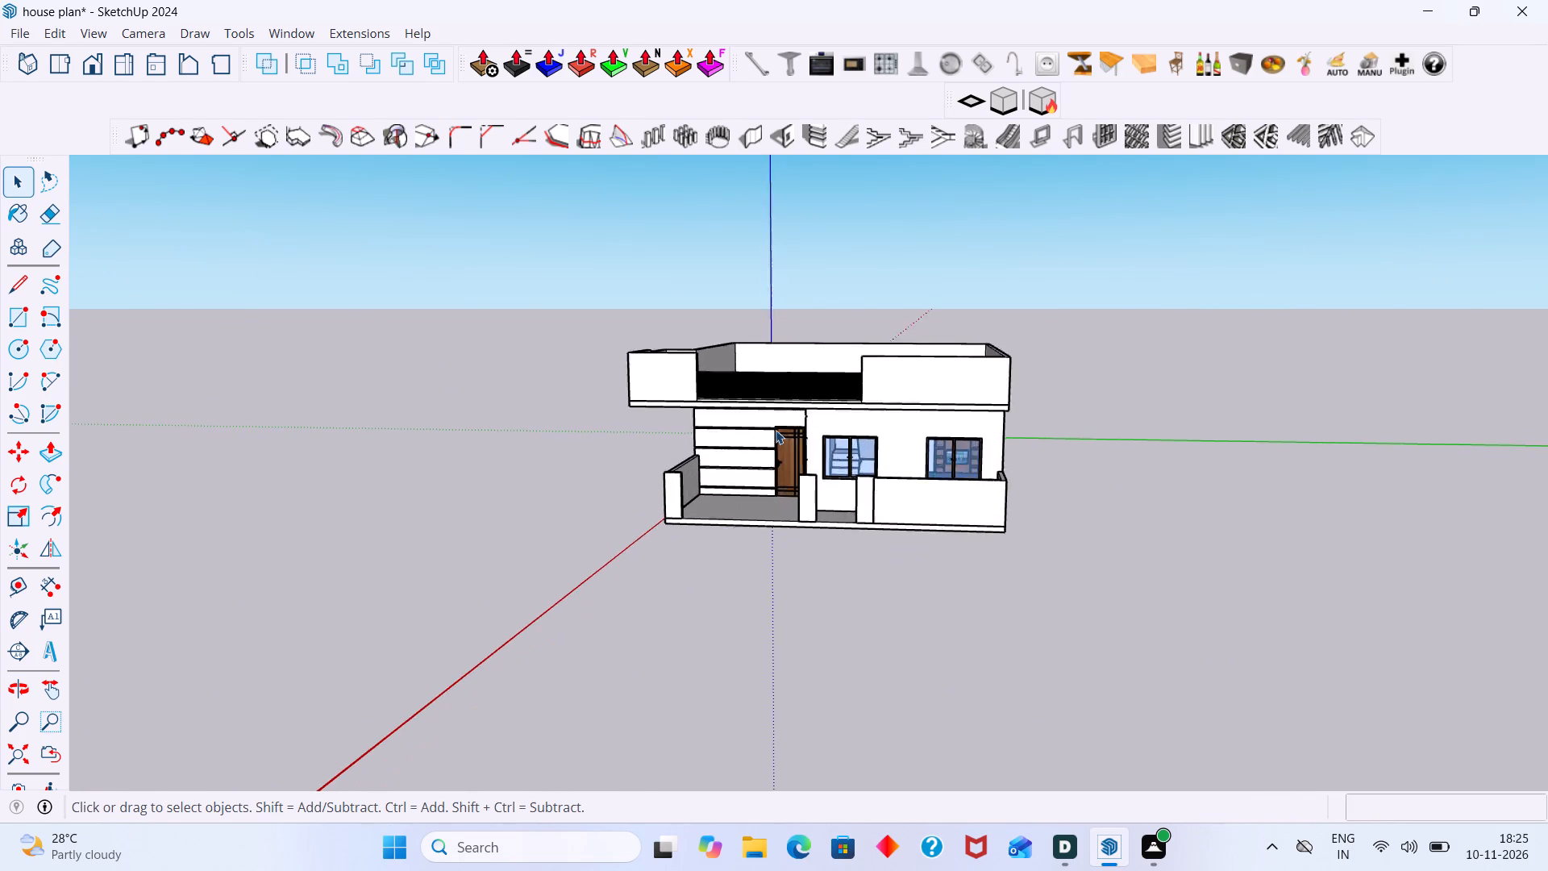
pyautogui.scroll(3, 776, 430)
pyautogui.moveTo(764, 433); pyautogui.dragTo(830, 438, button='middle')
pyautogui.scroll(2, 846, 431)
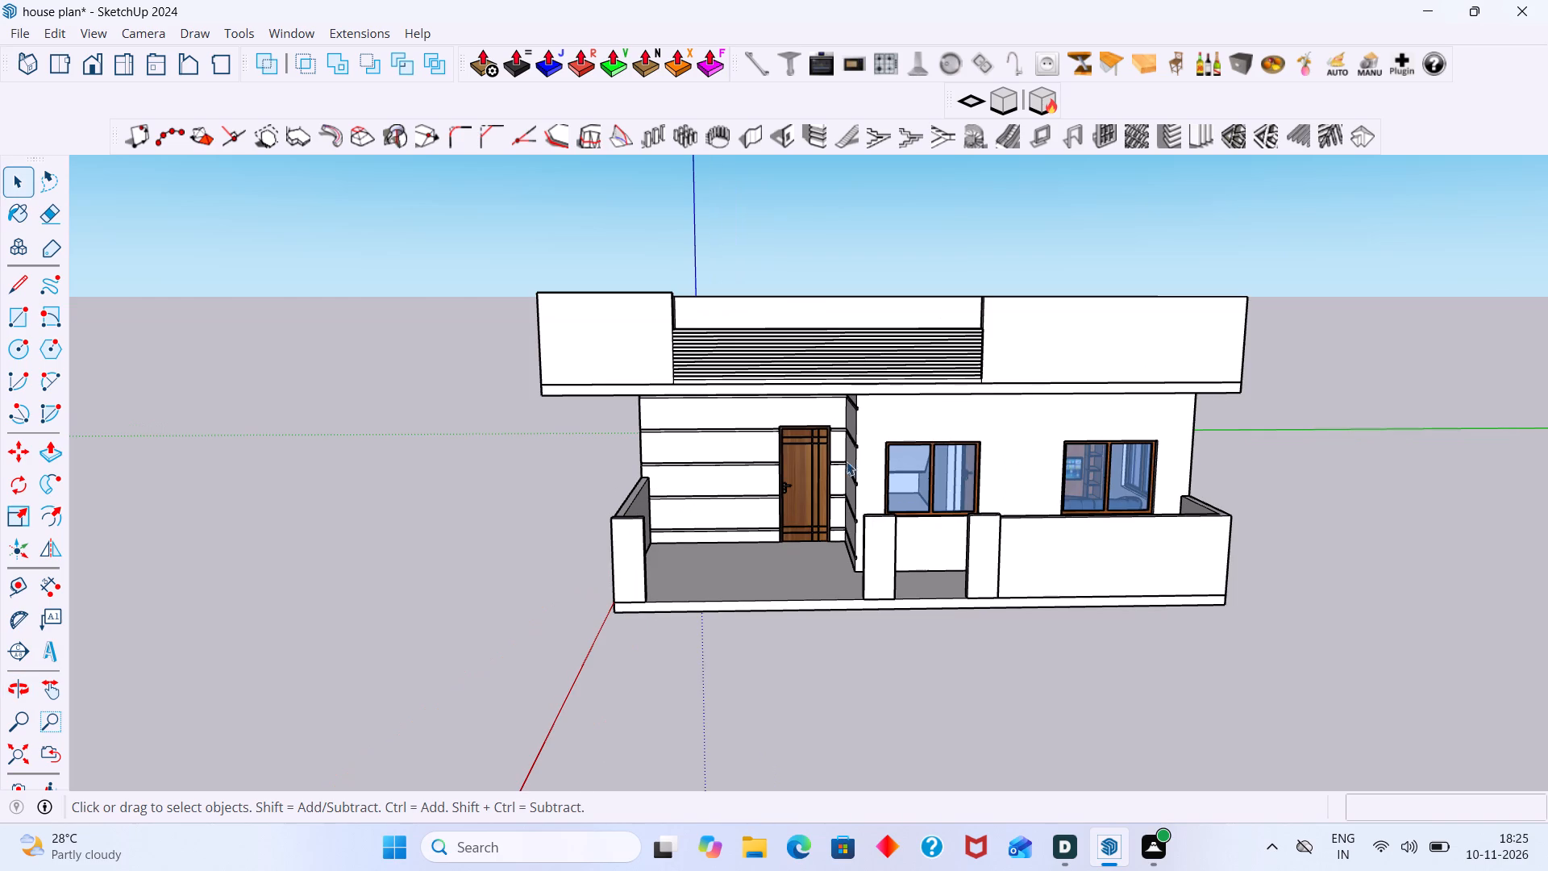
pyautogui.scroll(-4, 839, 491)
pyautogui.moveTo(809, 508); pyautogui.dragTo(1077, 520, button='middle')
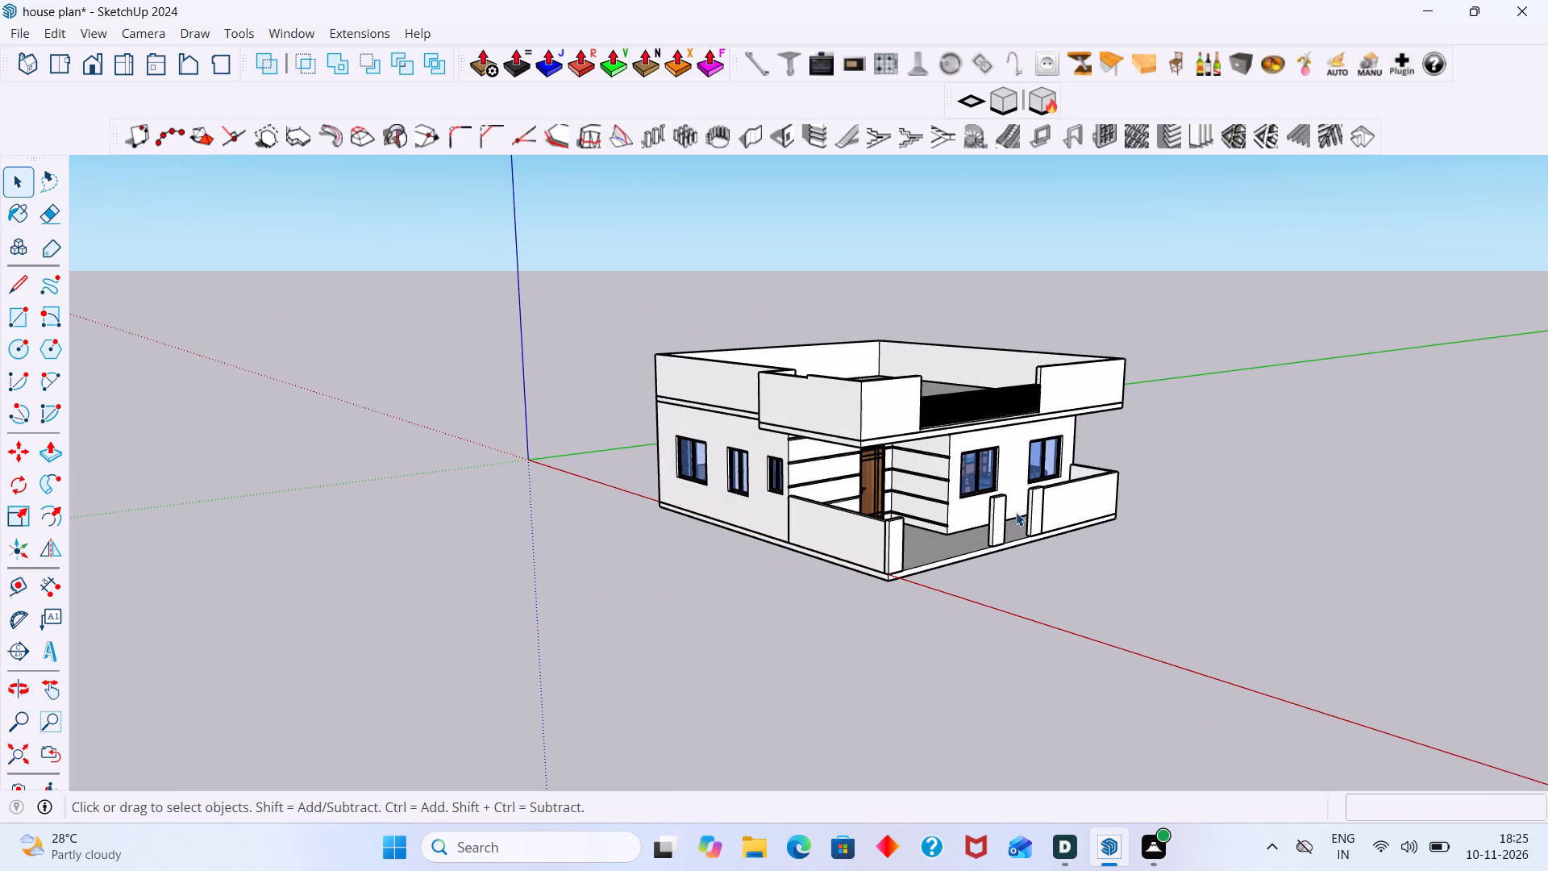
pyautogui.moveTo(992, 512); pyautogui.dragTo(778, 515, button='middle')
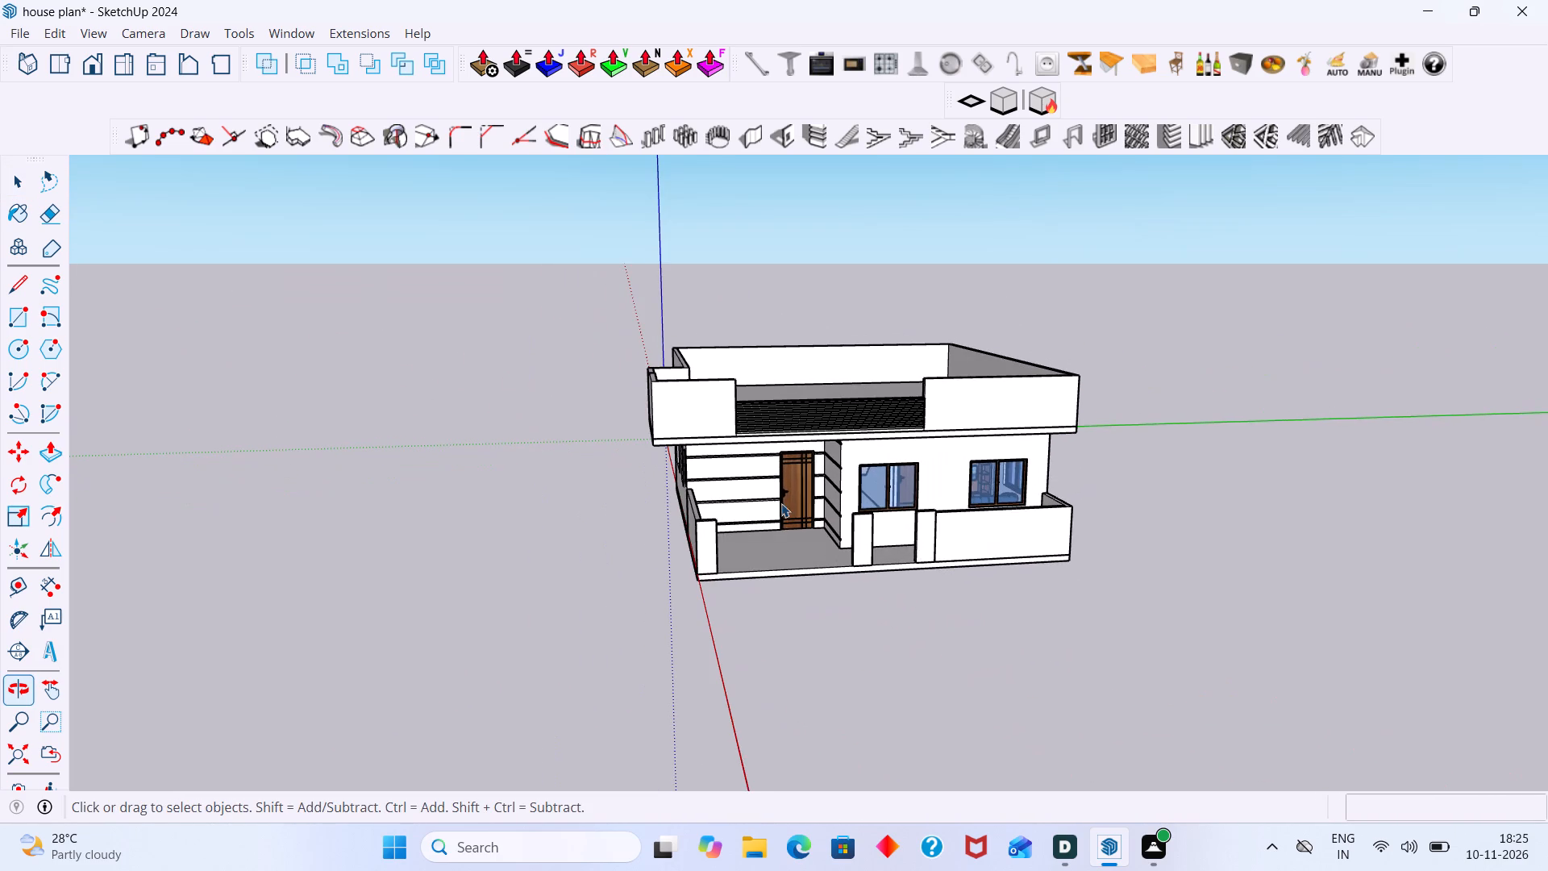
pyautogui.scroll(12, 890, 403)
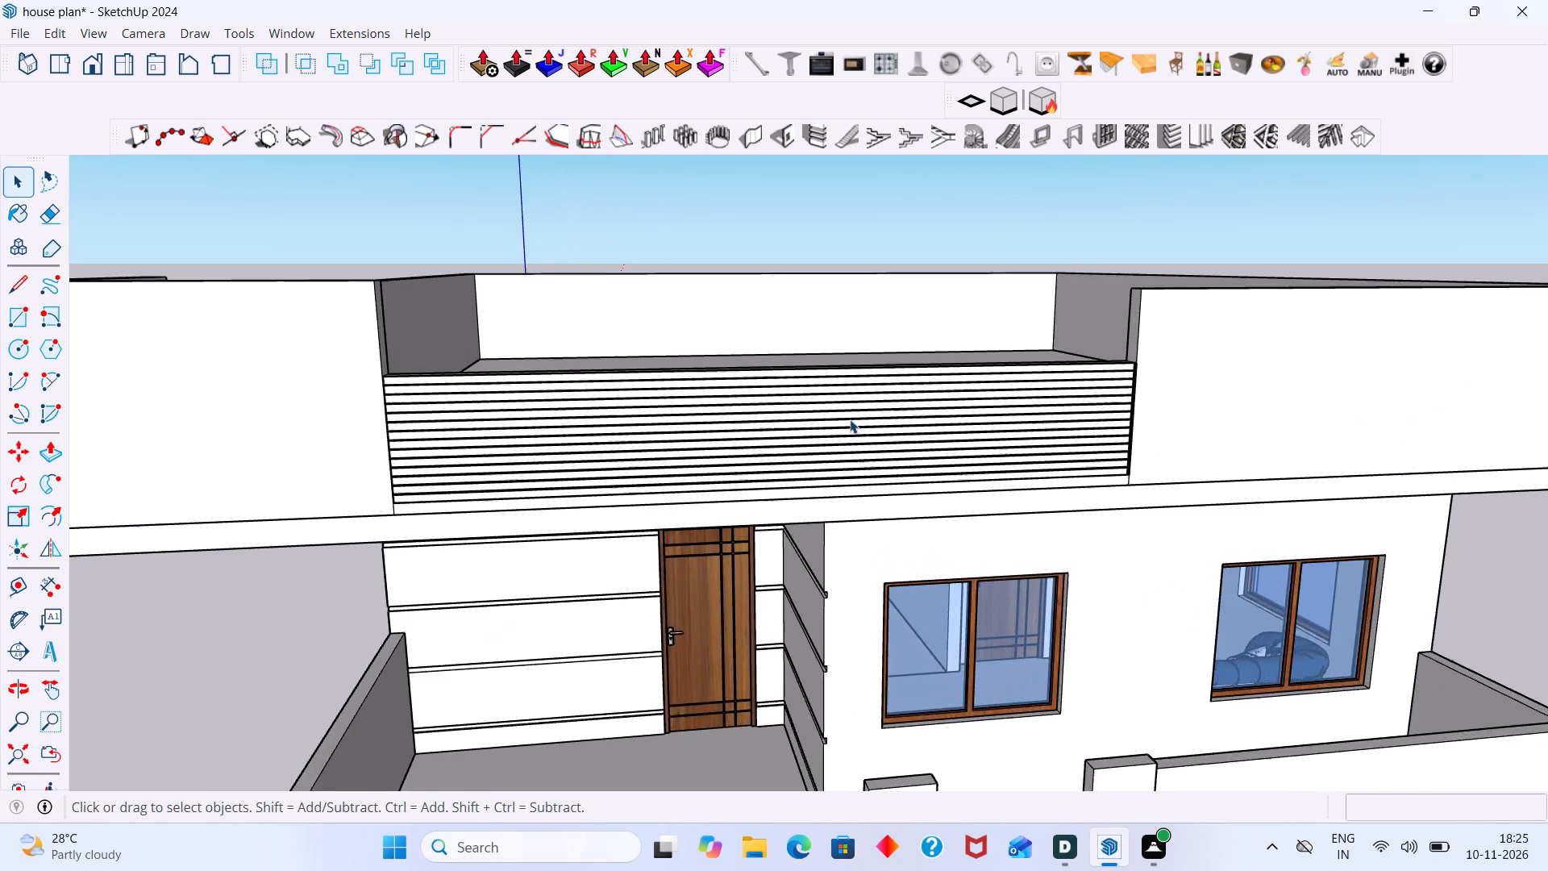
pyautogui.scroll(3, 850, 419)
pyautogui.scroll(-5, 908, 419)
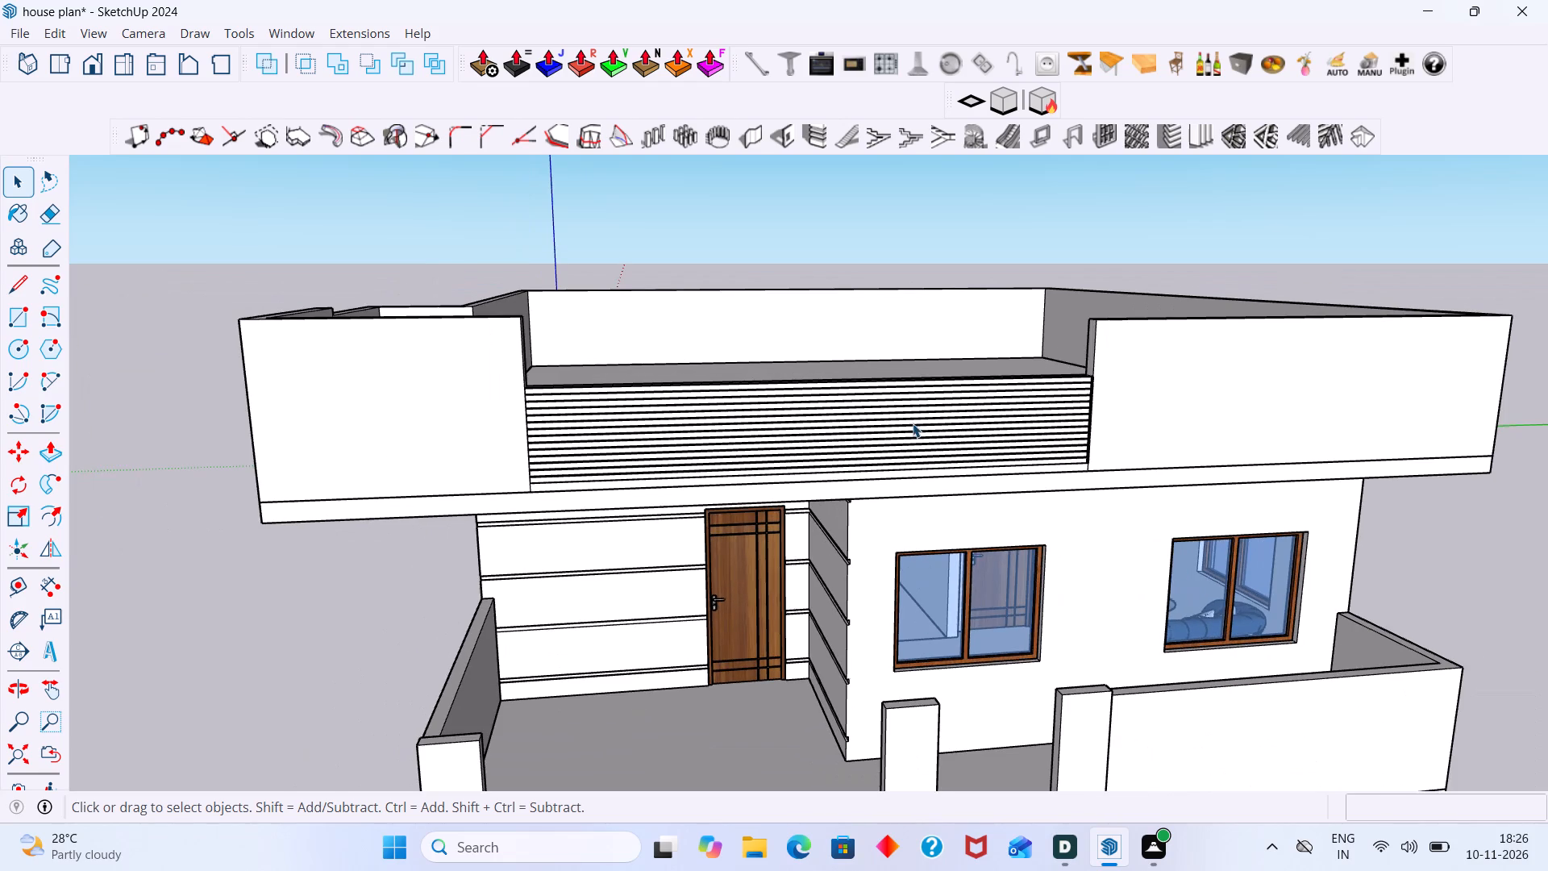
pyautogui.moveTo(1050, 438); pyautogui.dragTo(931, 446, button='middle')
pyautogui.scroll(-6, 979, 455)
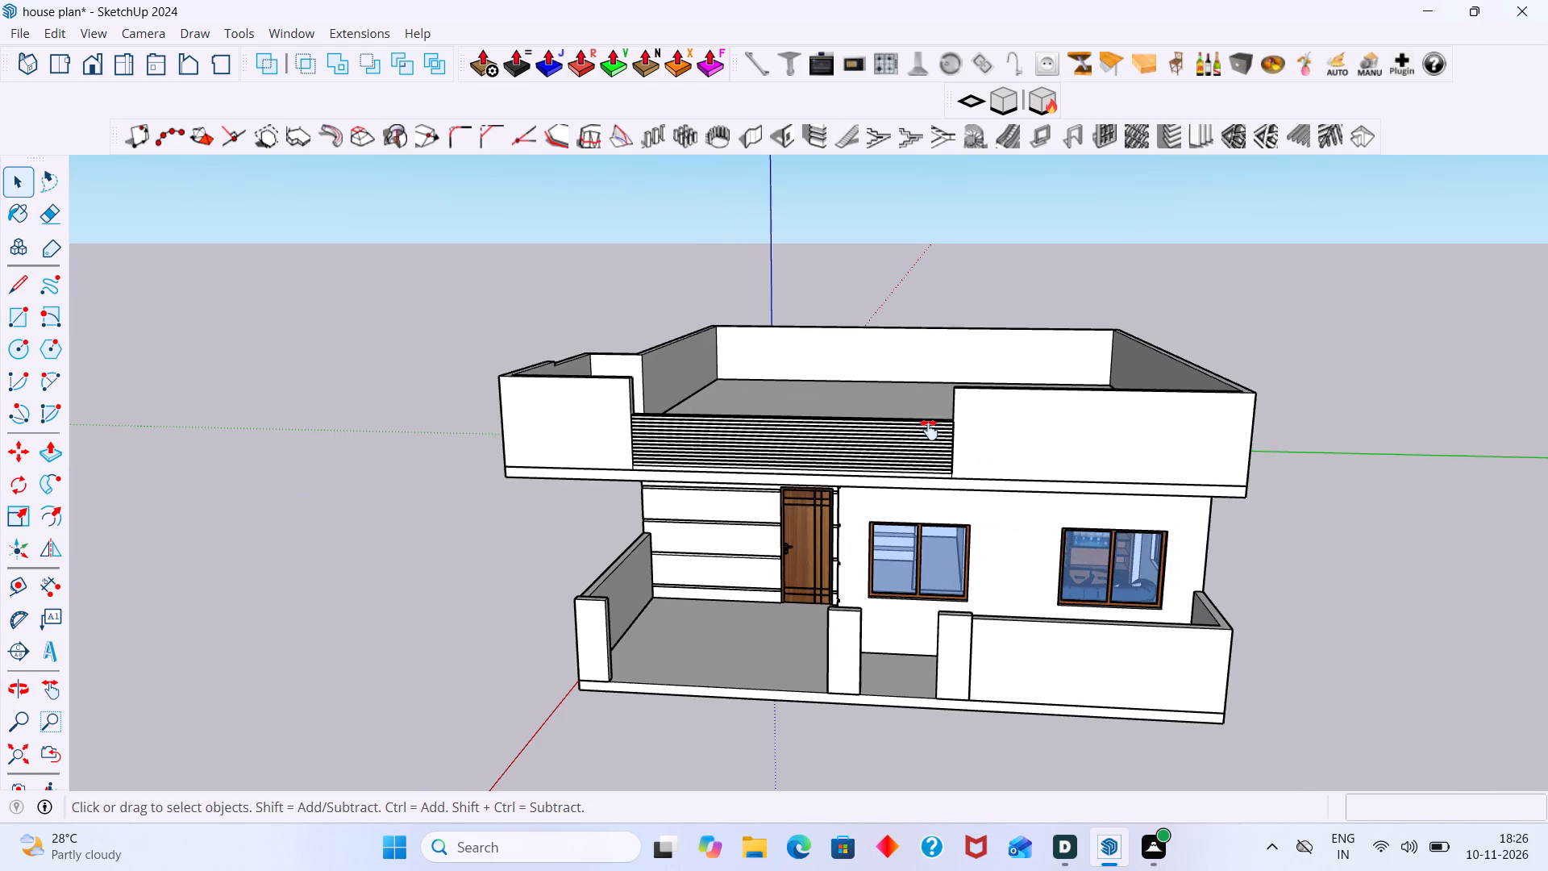
pyautogui.keyDown('shift'); pyautogui.moveTo(957, 441); pyautogui.dragTo(805, 410, button='middle'); pyautogui.keyUp('shift')
pyautogui.moveTo(912, 633); pyautogui.dragTo(812, 562, button='middle')
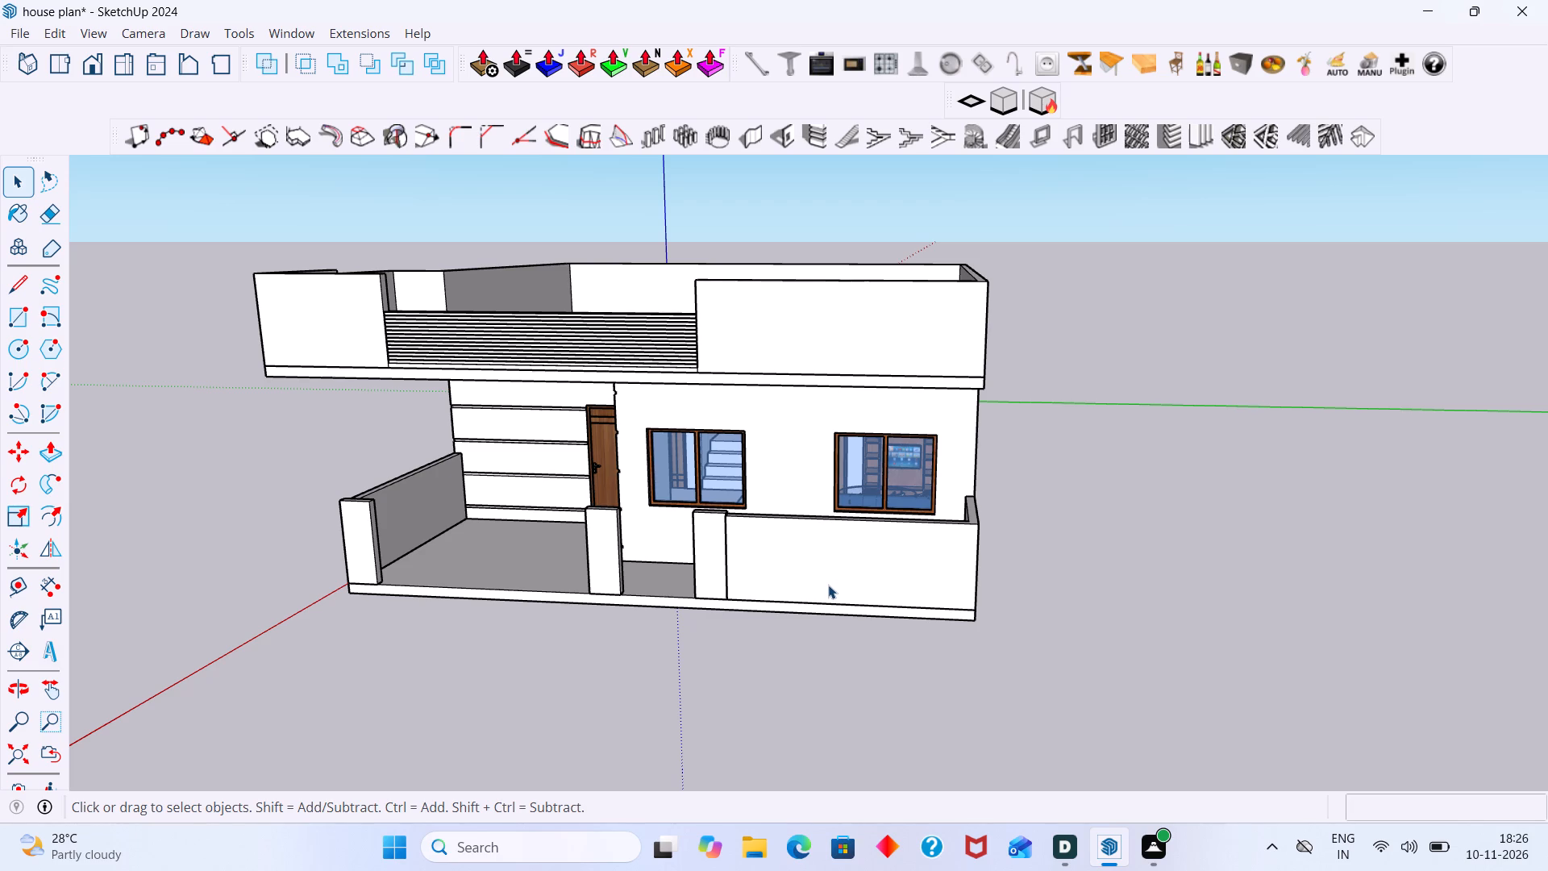
pyautogui.moveTo(851, 534); pyautogui.dragTo(838, 626, button='middle')
pyautogui.scroll(11, 789, 581)
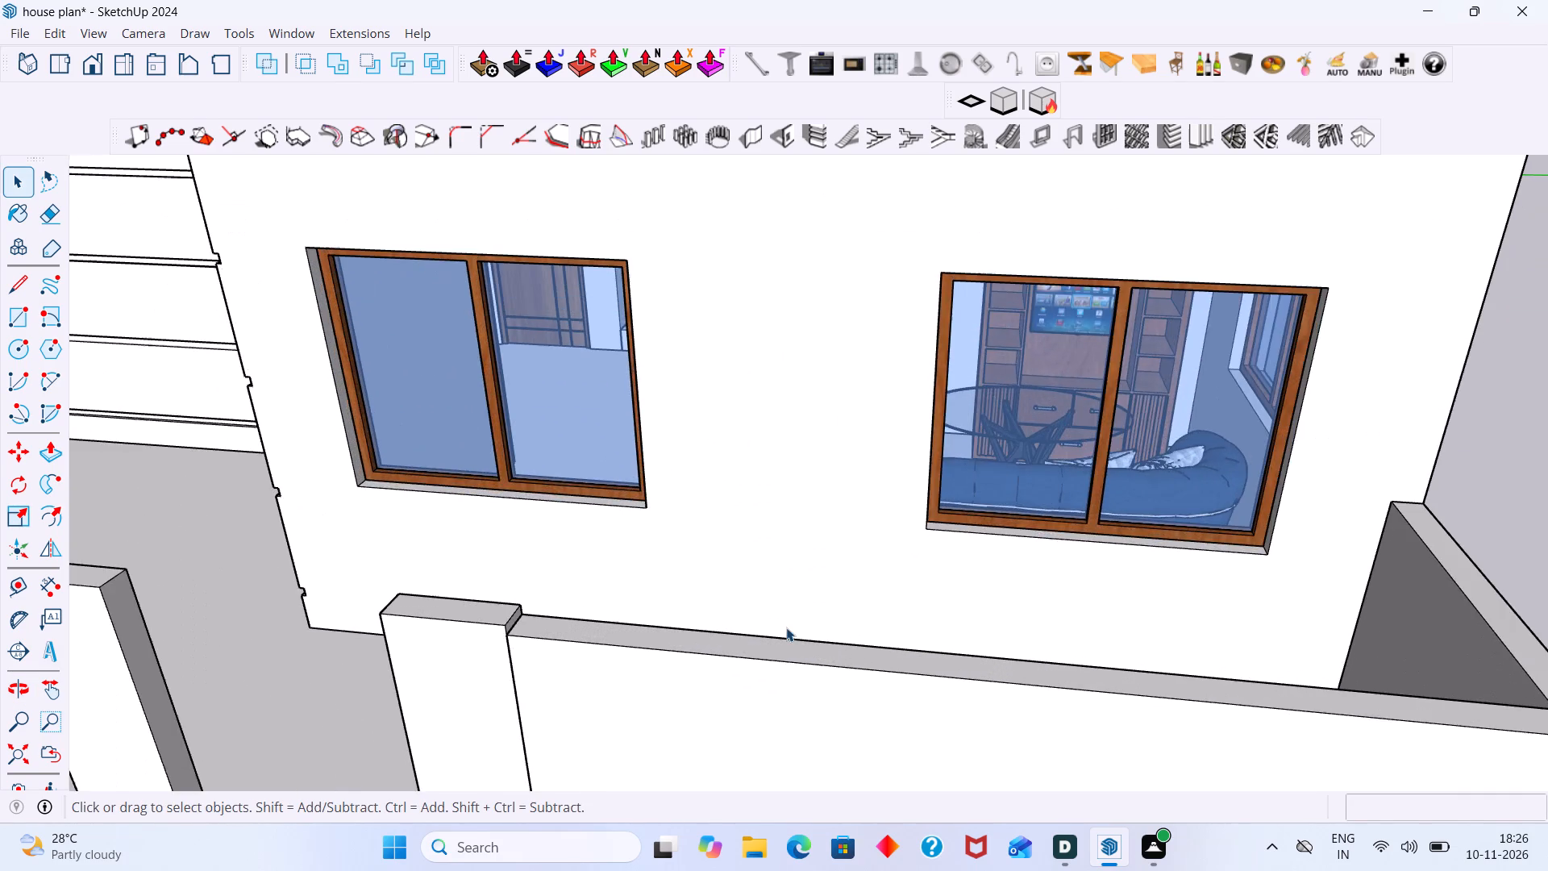
pyautogui.scroll(-8, 783, 636)
pyautogui.scroll(-2, 1109, 647)
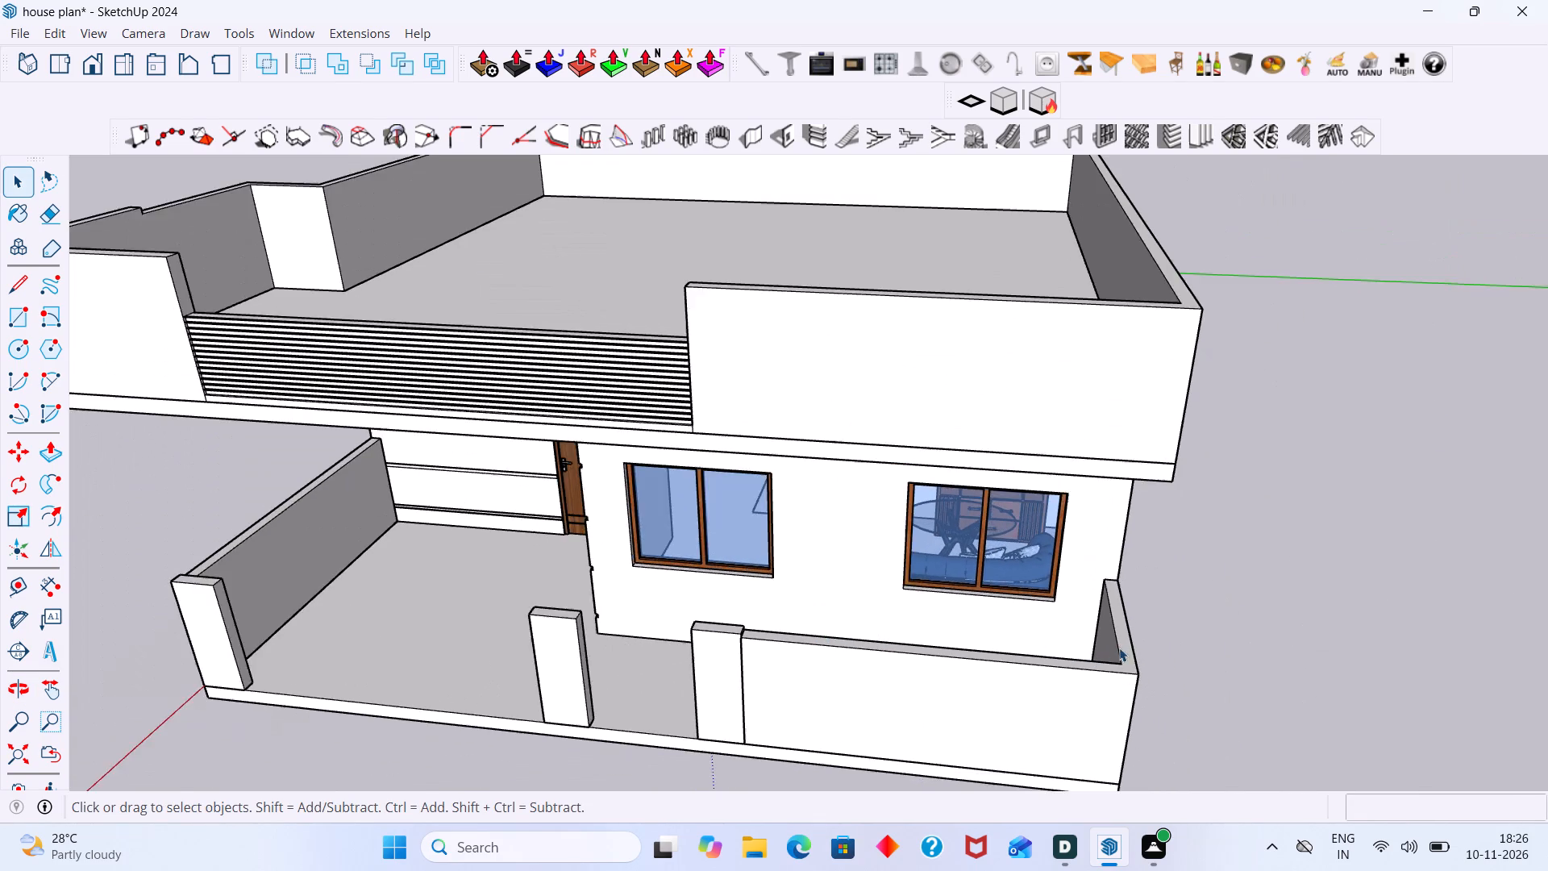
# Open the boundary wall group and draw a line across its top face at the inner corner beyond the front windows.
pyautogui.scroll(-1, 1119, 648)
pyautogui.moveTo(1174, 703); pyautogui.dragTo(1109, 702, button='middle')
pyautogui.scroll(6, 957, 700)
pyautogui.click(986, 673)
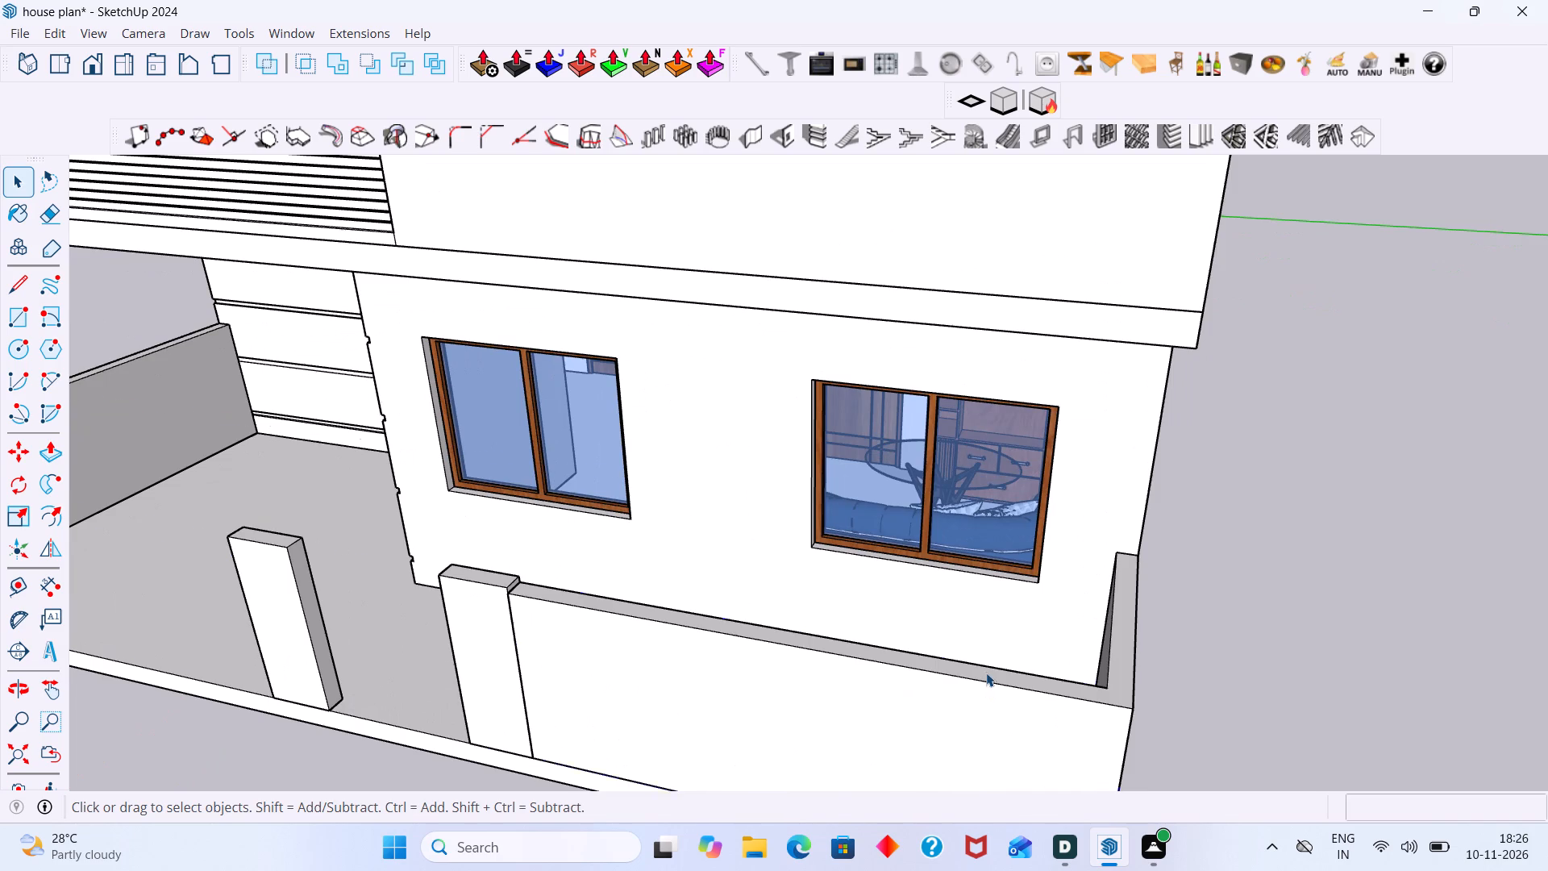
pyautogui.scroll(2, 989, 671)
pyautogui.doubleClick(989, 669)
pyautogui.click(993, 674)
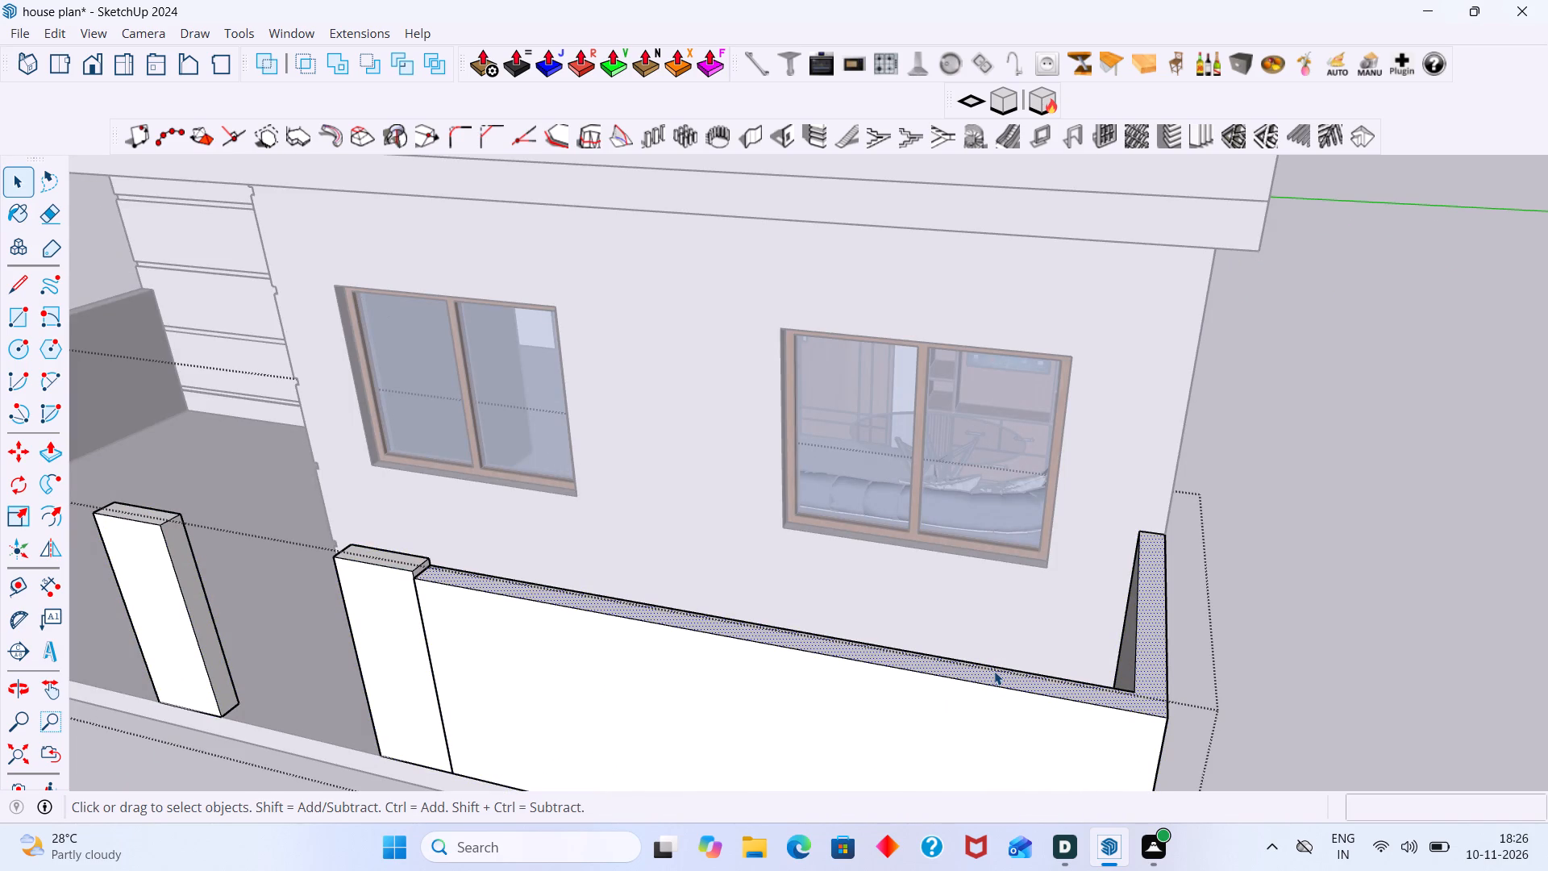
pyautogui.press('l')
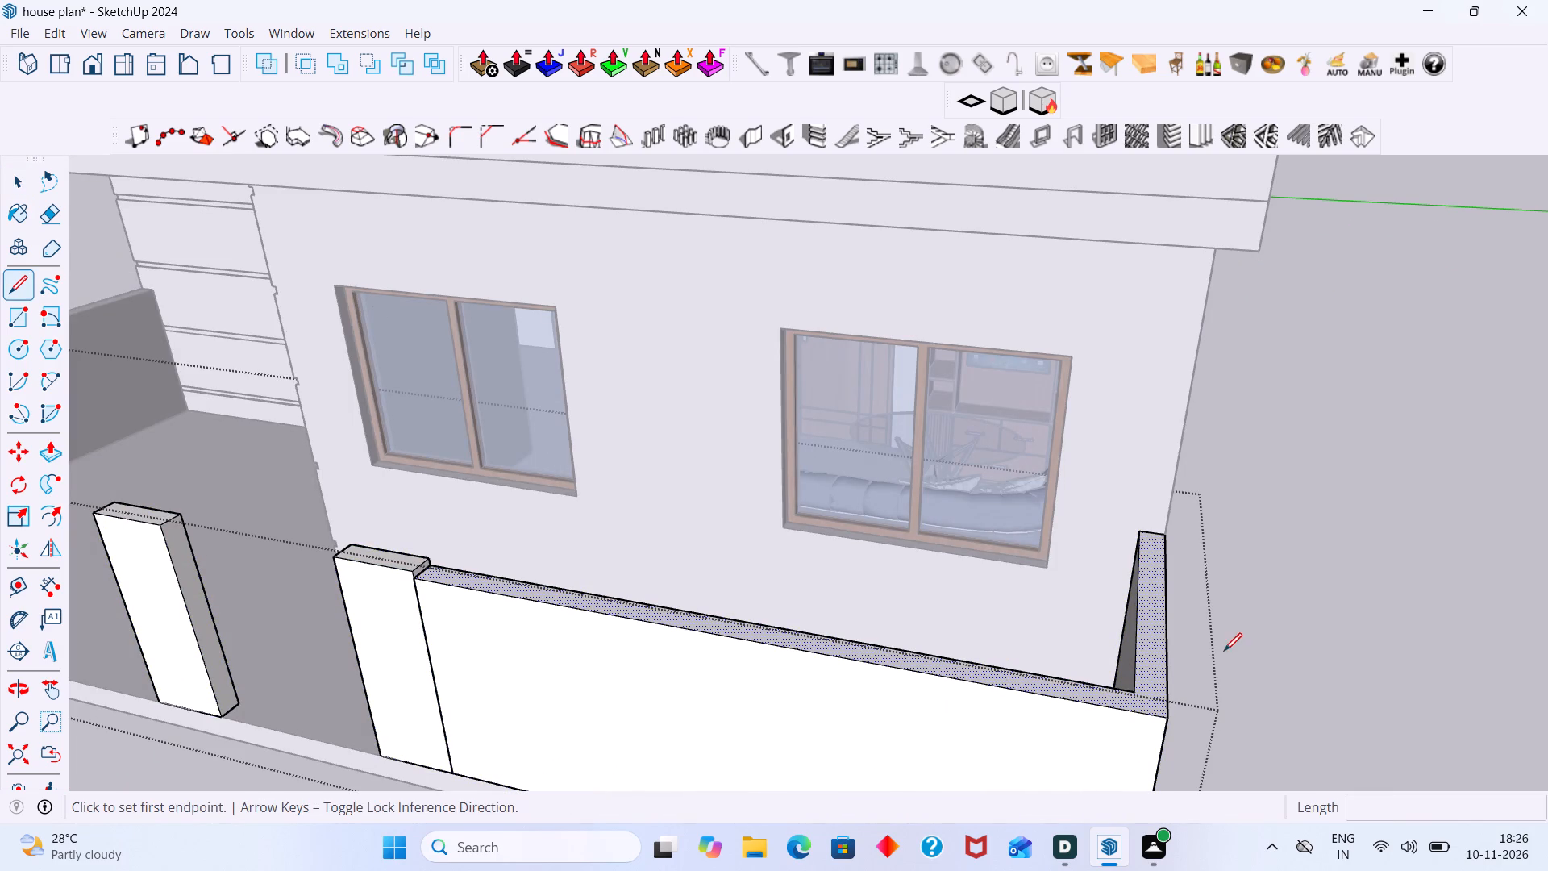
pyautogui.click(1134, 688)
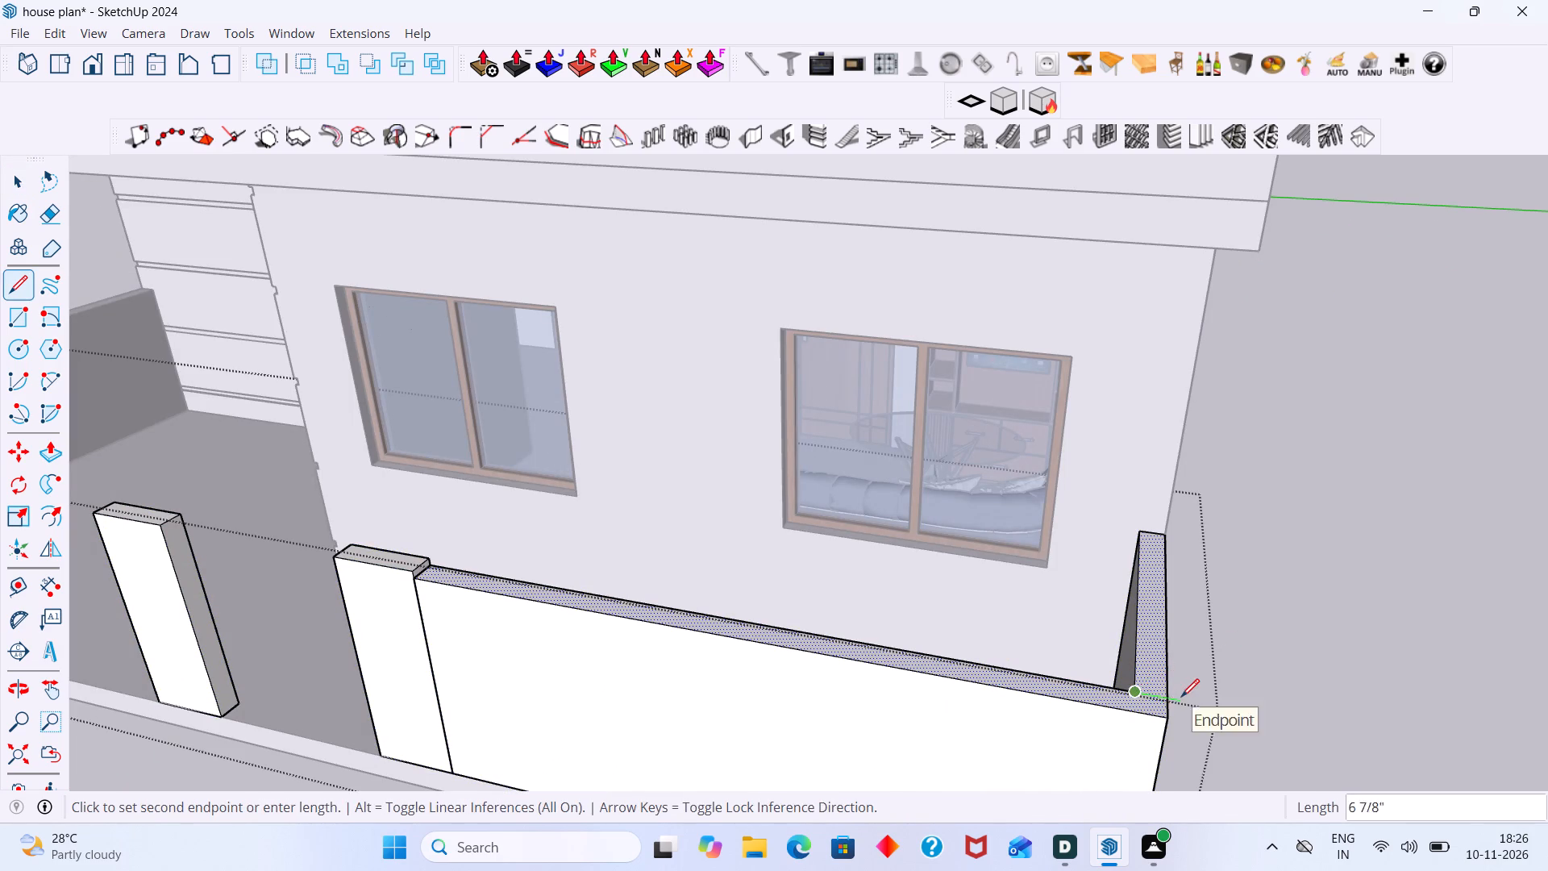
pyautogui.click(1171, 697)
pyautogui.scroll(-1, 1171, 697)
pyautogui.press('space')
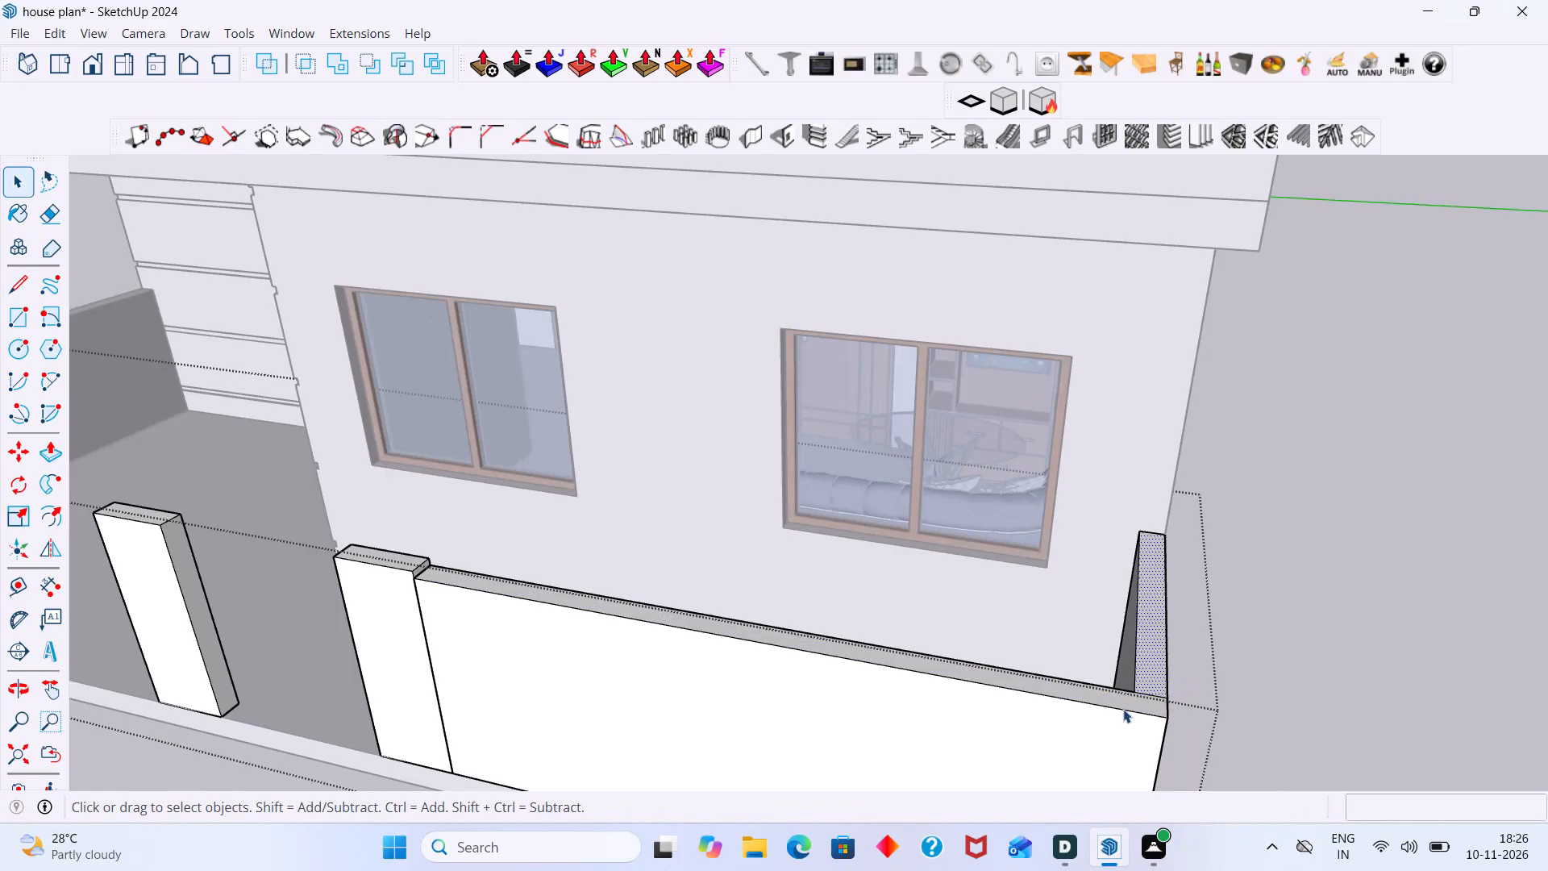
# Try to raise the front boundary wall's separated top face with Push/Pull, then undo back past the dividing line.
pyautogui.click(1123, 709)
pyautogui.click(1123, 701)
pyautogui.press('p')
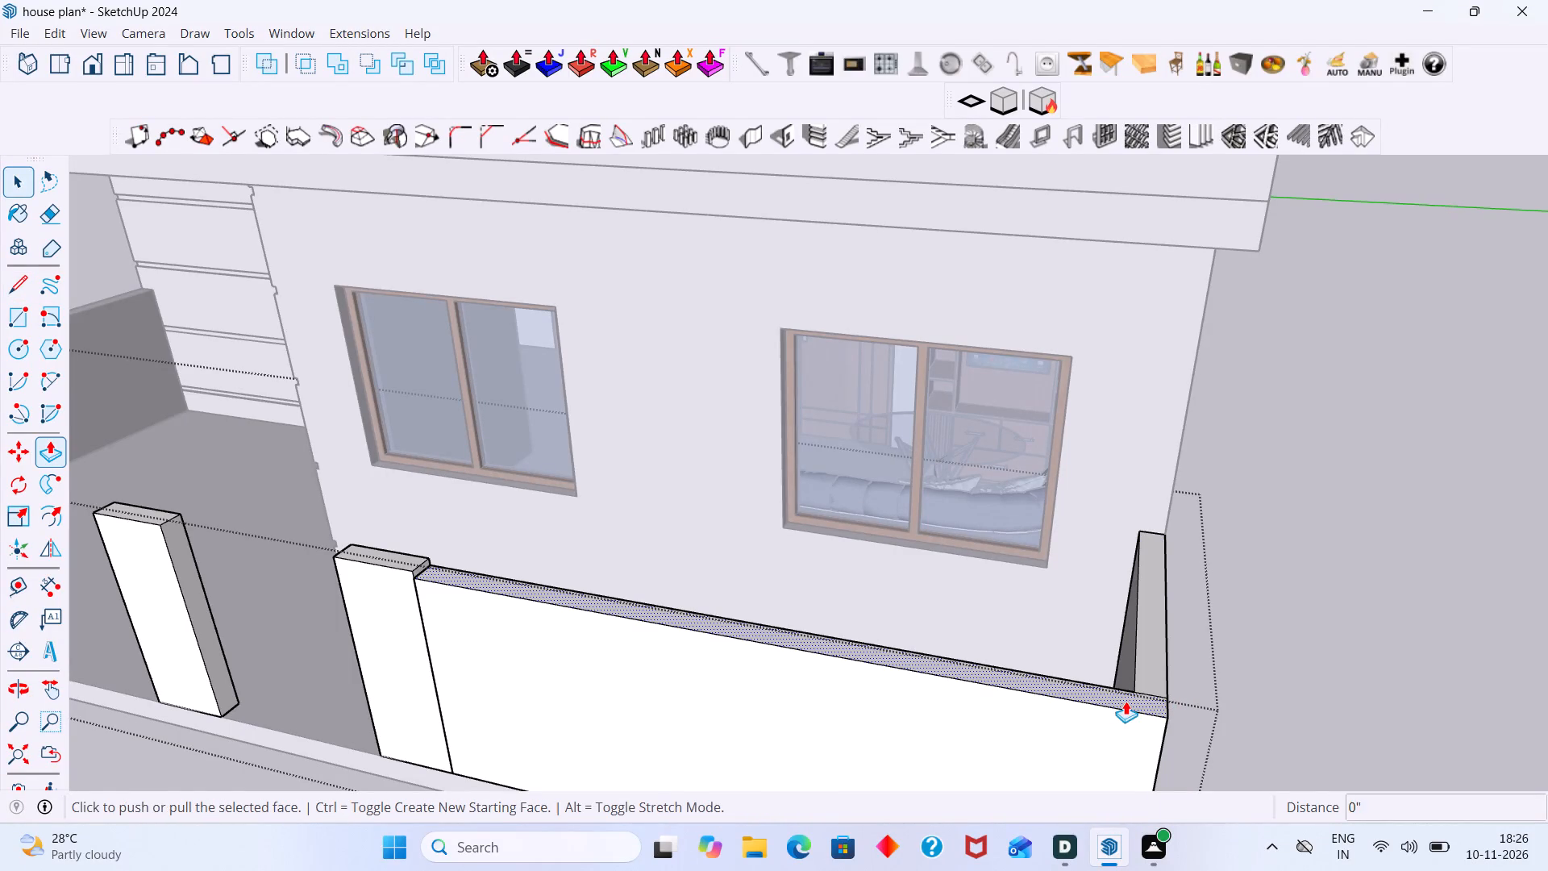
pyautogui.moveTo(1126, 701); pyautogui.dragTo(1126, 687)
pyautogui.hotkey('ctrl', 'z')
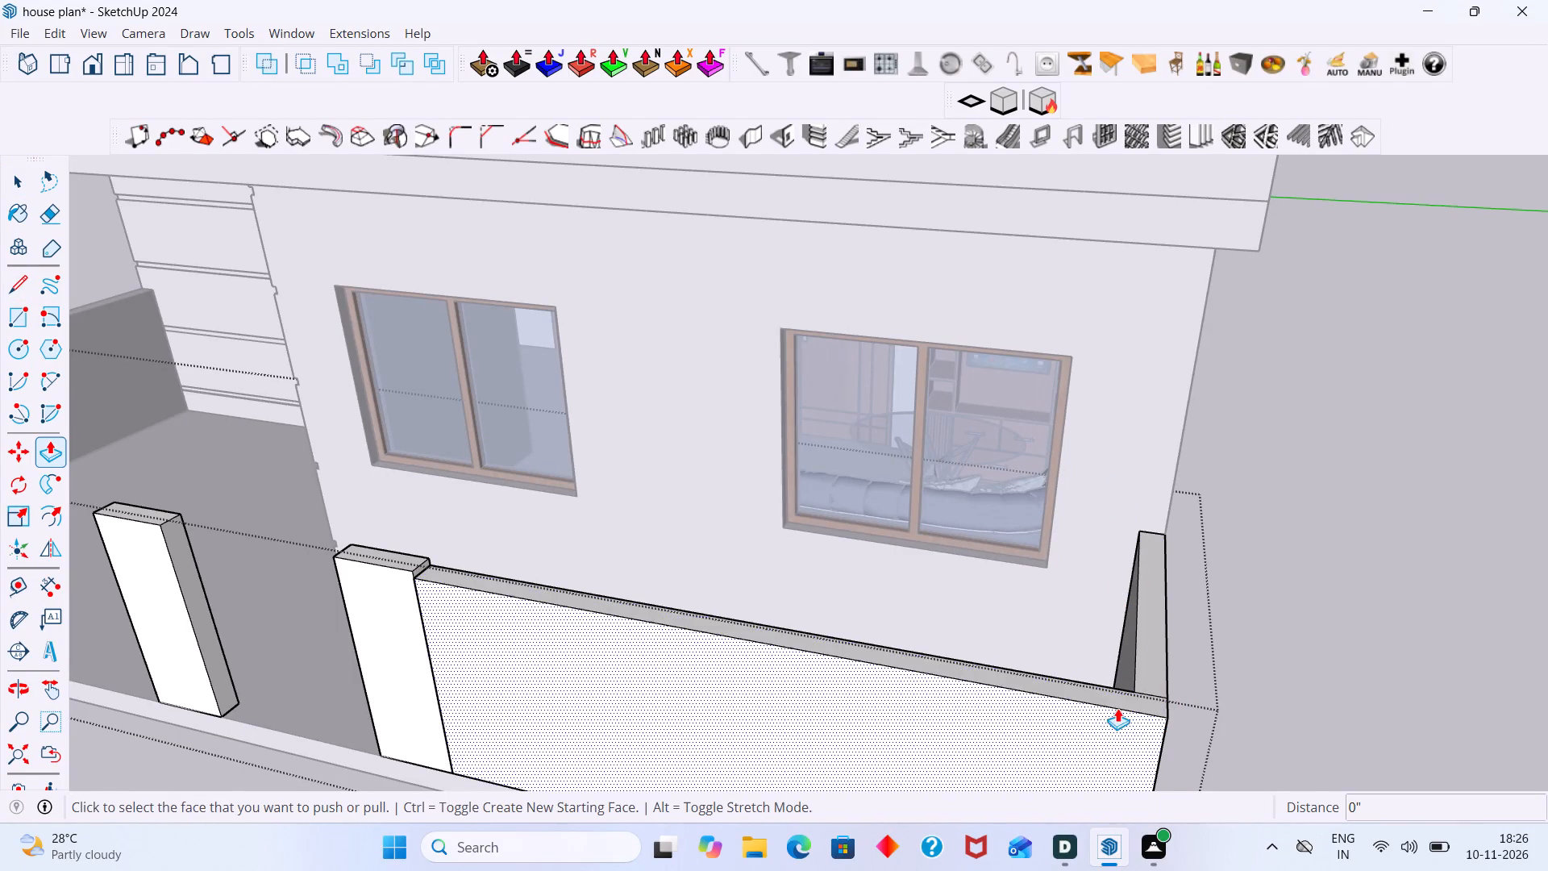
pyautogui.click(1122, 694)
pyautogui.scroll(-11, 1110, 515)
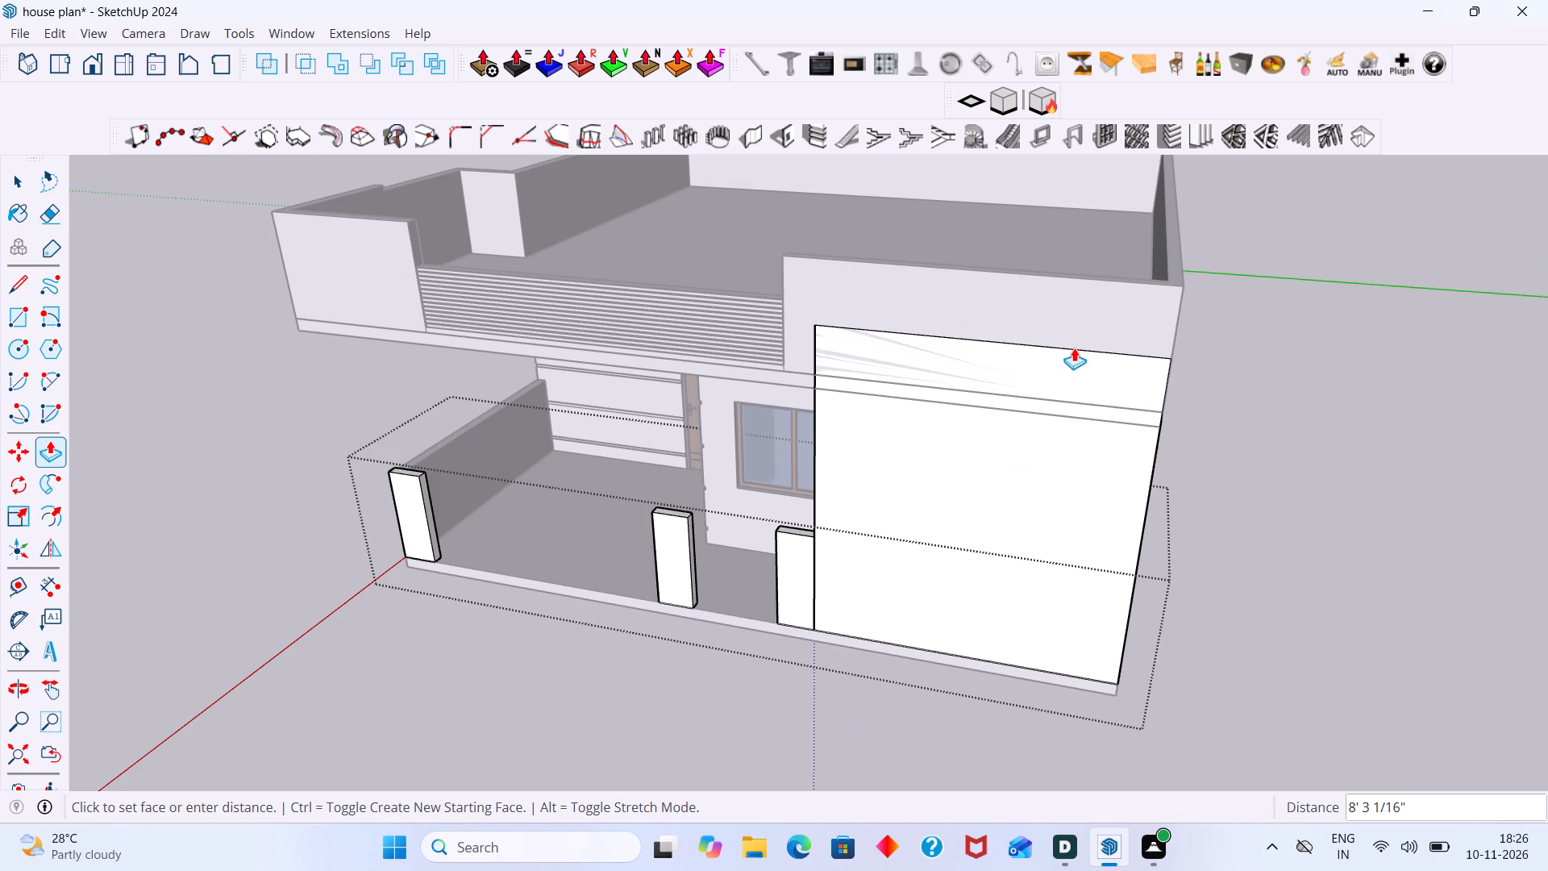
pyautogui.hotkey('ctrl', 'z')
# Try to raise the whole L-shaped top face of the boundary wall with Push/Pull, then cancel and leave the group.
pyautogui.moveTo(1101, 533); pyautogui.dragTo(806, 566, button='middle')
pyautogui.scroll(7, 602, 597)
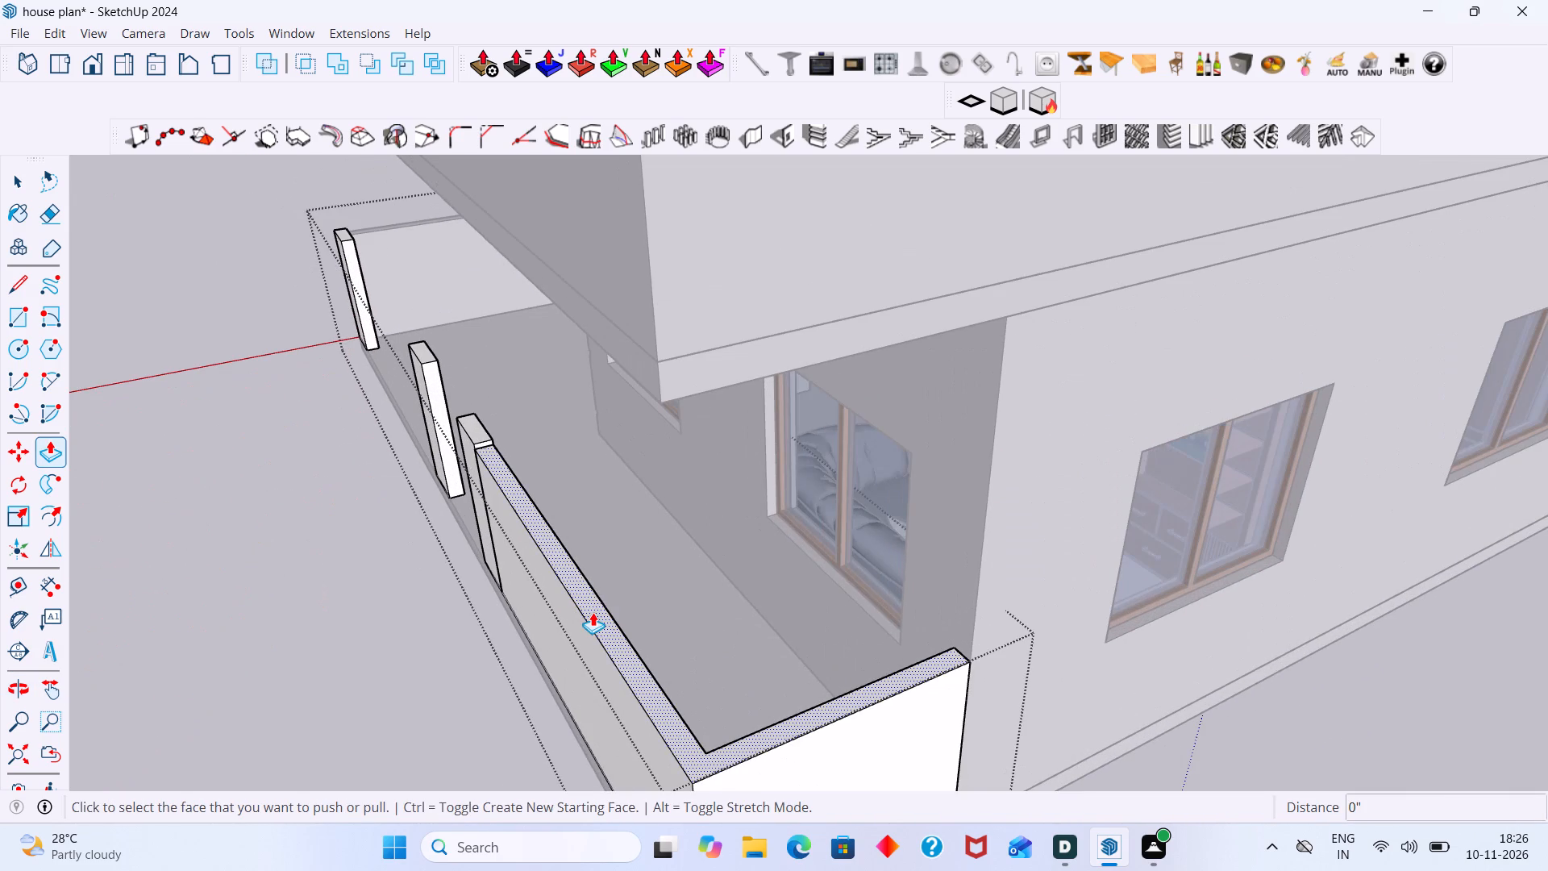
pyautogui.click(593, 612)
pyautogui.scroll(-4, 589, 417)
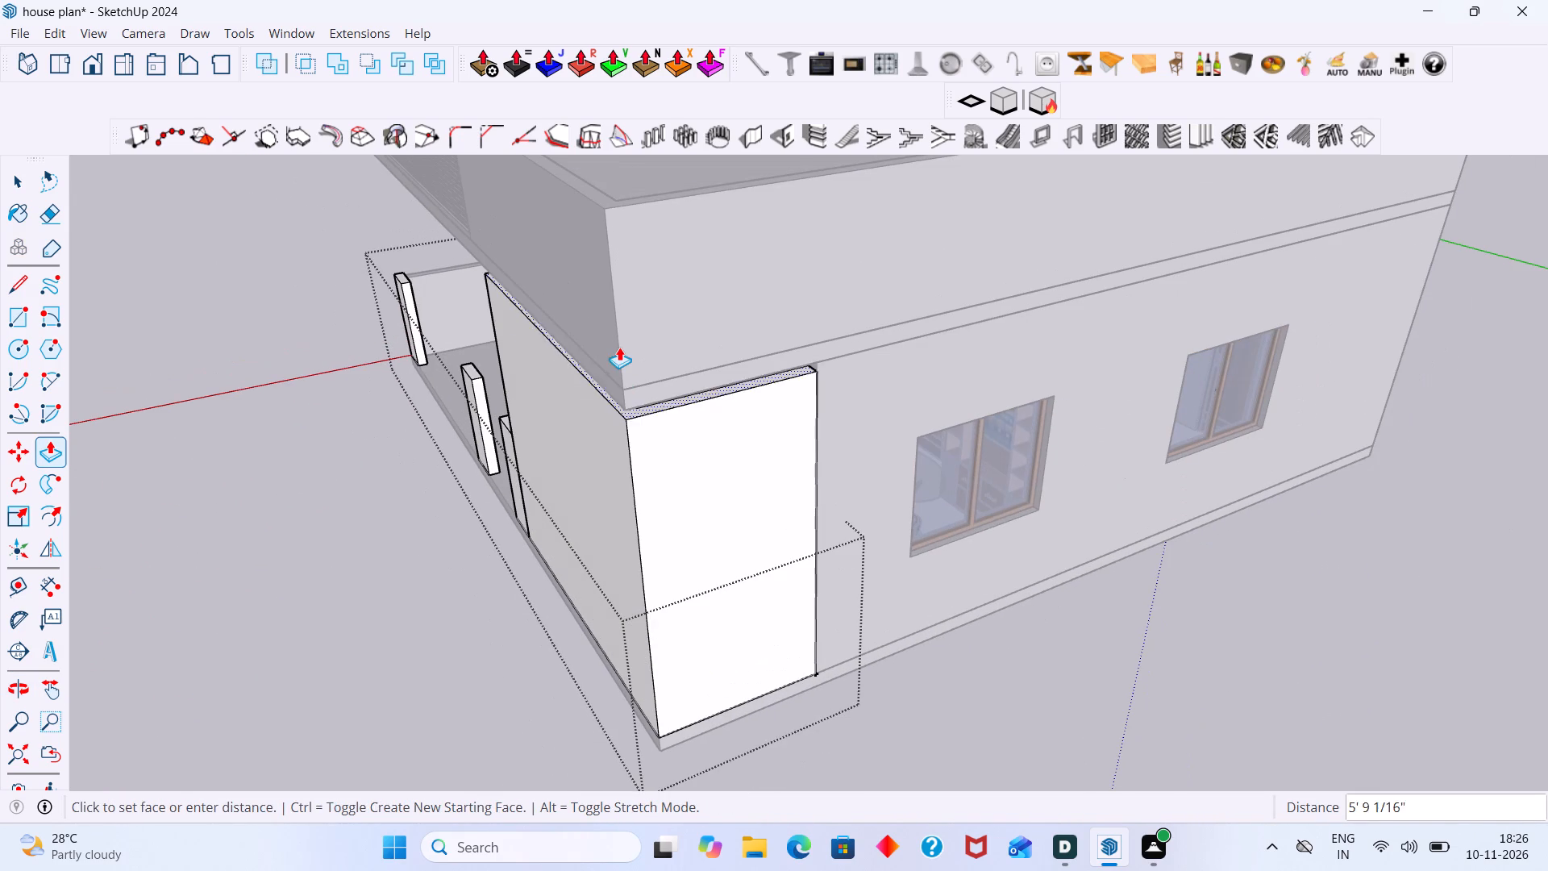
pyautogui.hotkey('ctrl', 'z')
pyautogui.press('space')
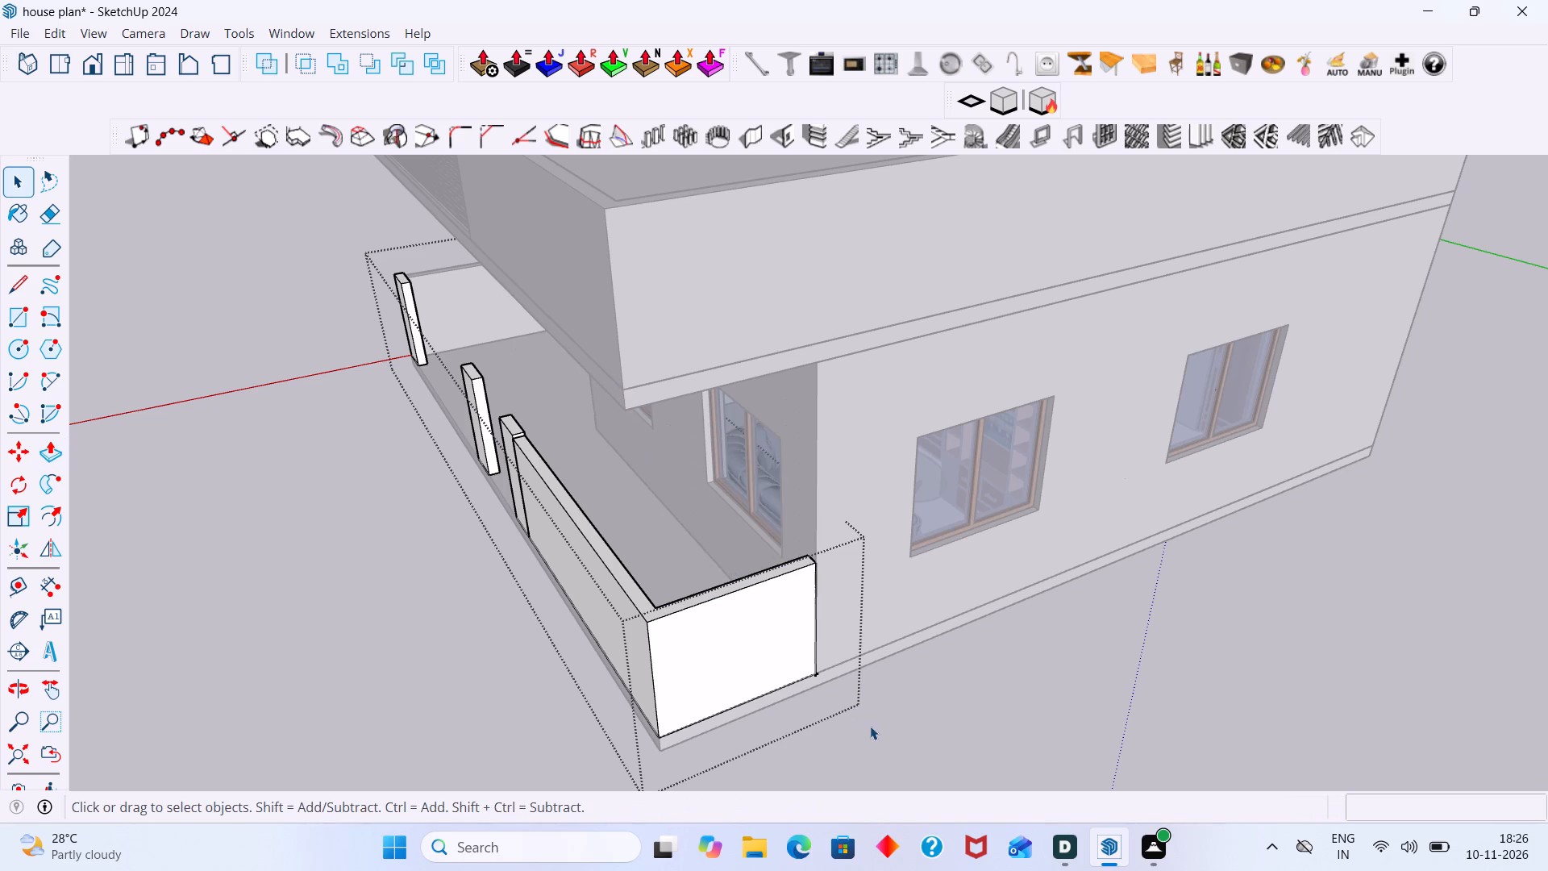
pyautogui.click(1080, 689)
# Reopen the boundary wall group and draw a 5" line across its top at the corner, separating the front and side stretches.
pyautogui.moveTo(972, 658); pyautogui.dragTo(1270, 626, button='middle')
pyautogui.scroll(4, 1086, 584)
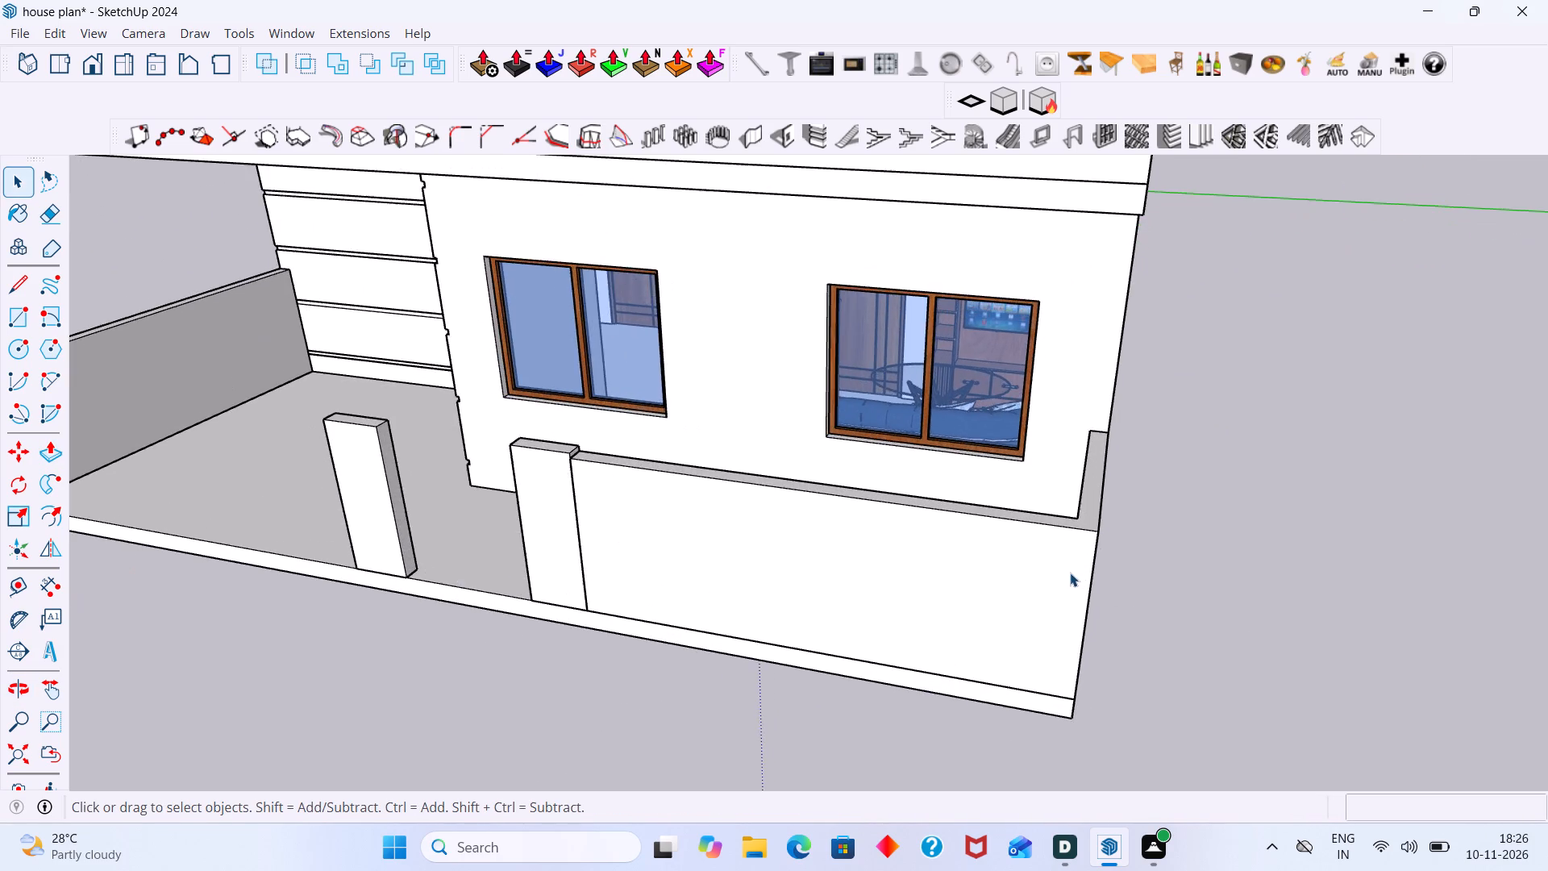
pyautogui.scroll(5, 1070, 573)
pyautogui.scroll(-15, 1051, 569)
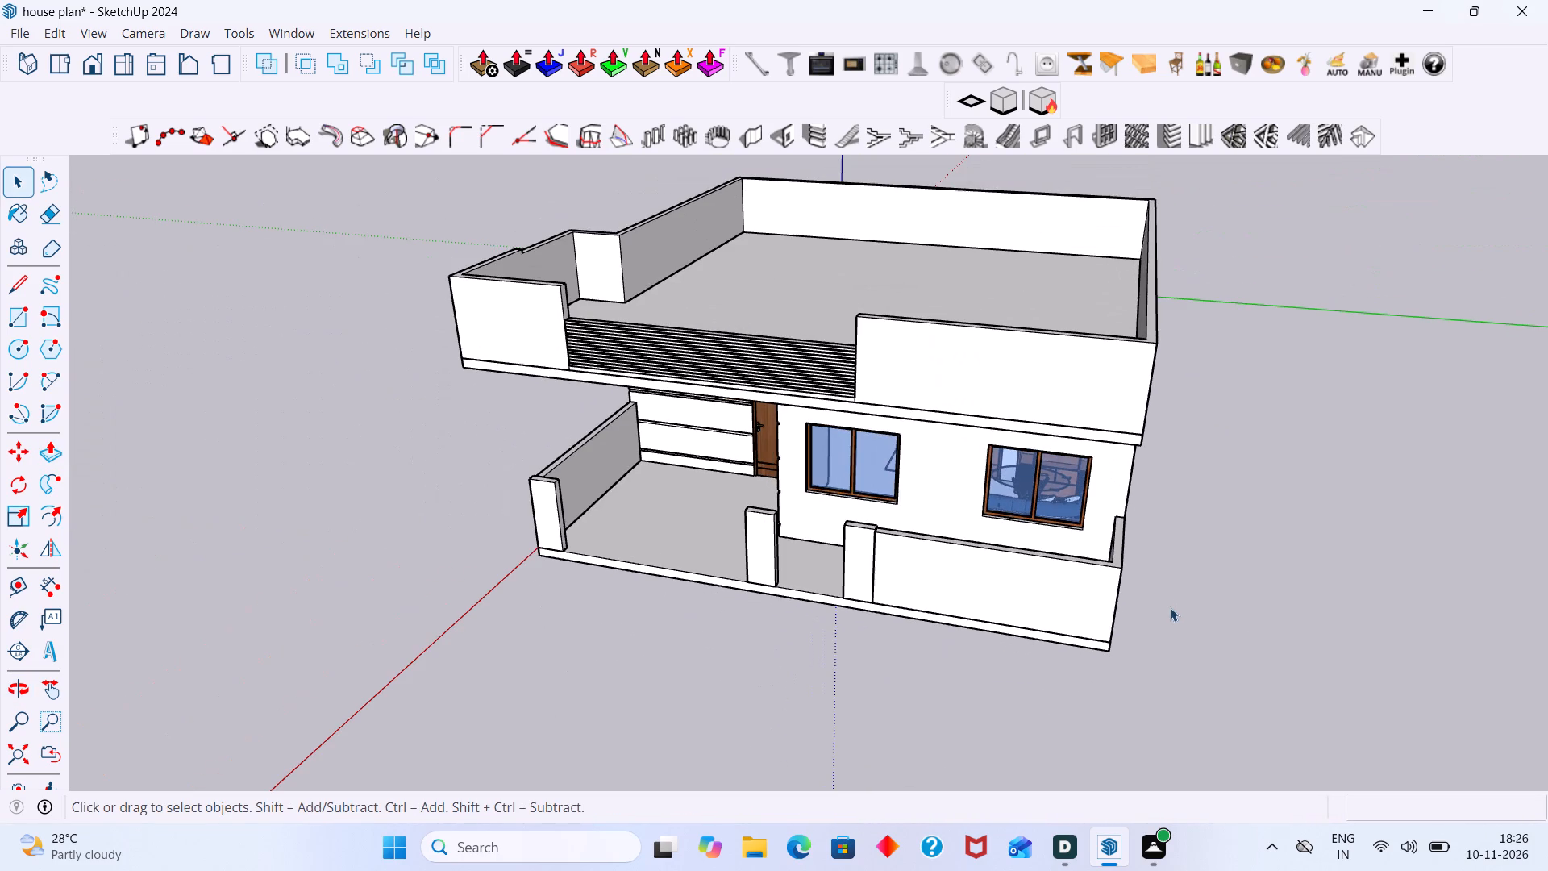
pyautogui.moveTo(1117, 593); pyautogui.dragTo(1080, 630, button='middle')
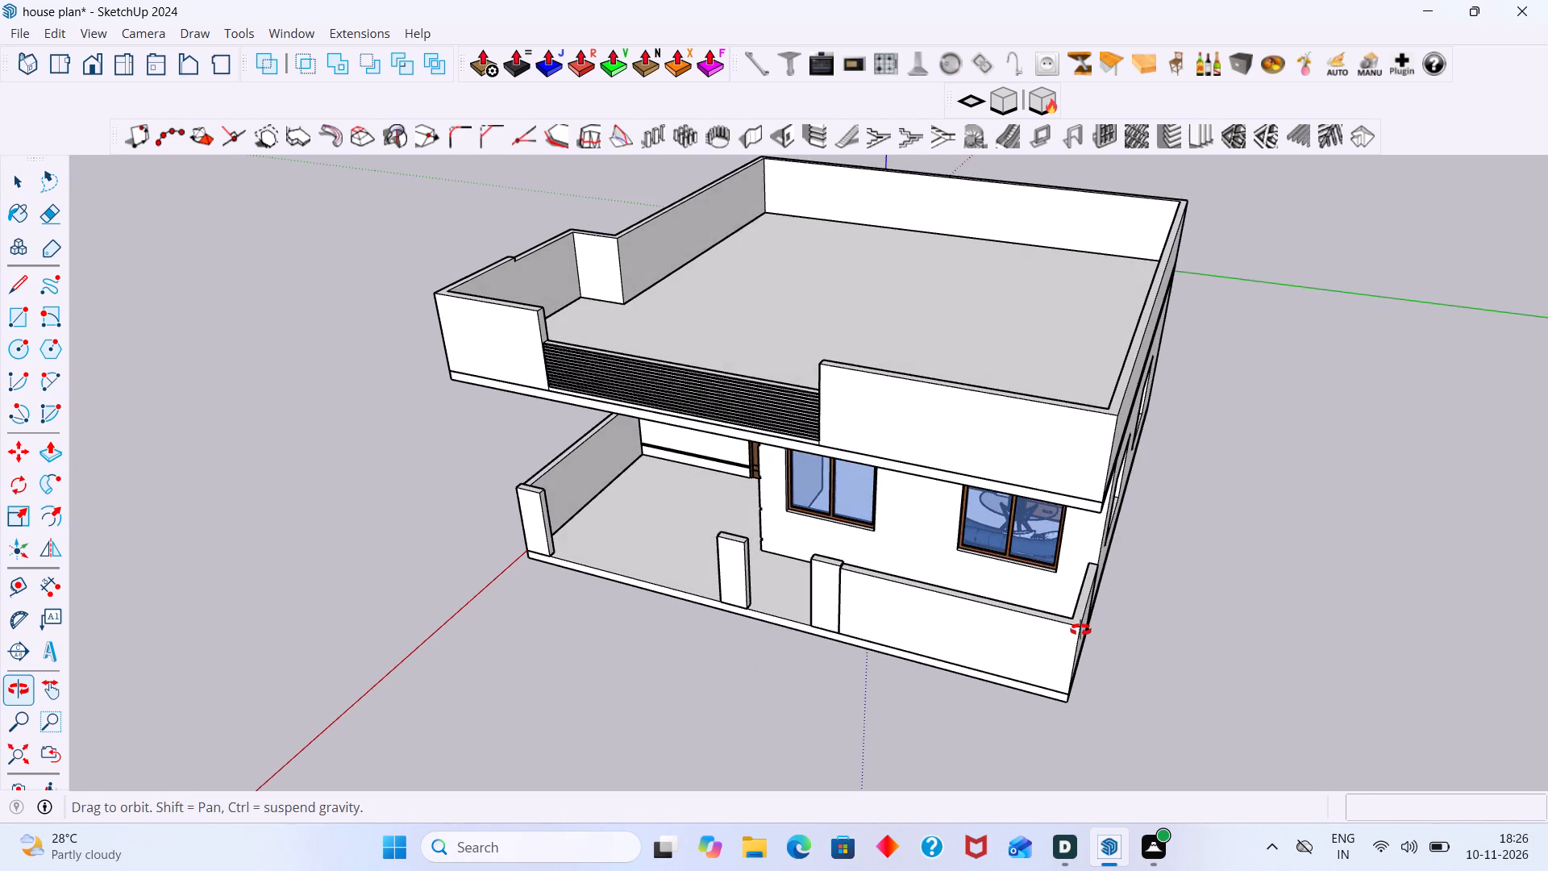
pyautogui.moveTo(1080, 630); pyautogui.dragTo(1080, 630, button='middle')
pyautogui.scroll(13, 1073, 629)
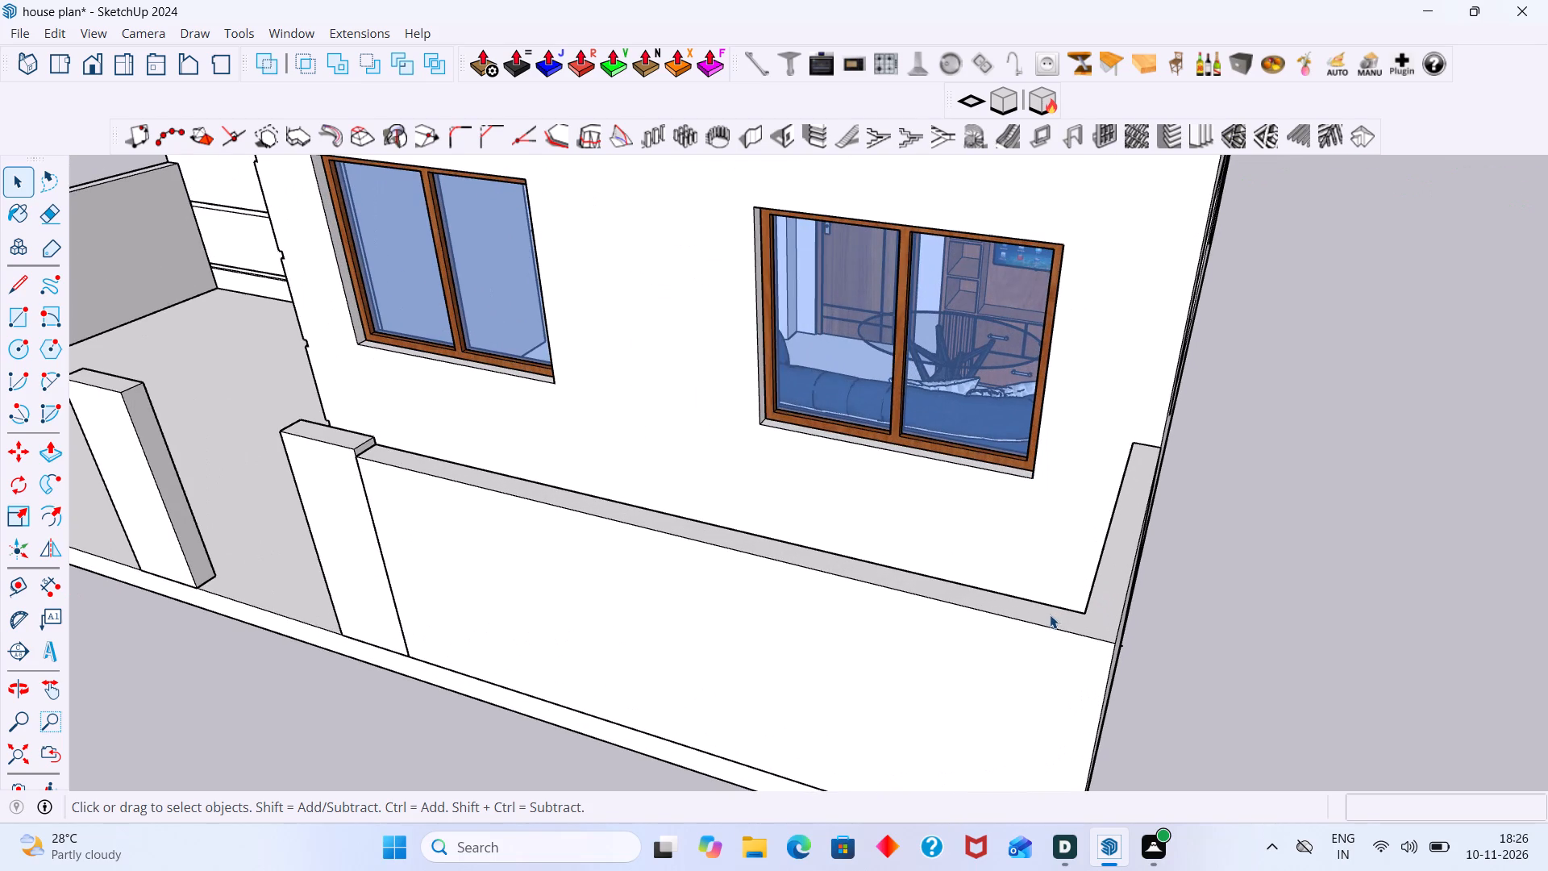
pyautogui.click(1050, 615)
pyautogui.doubleClick(1048, 613)
pyautogui.click(1054, 618)
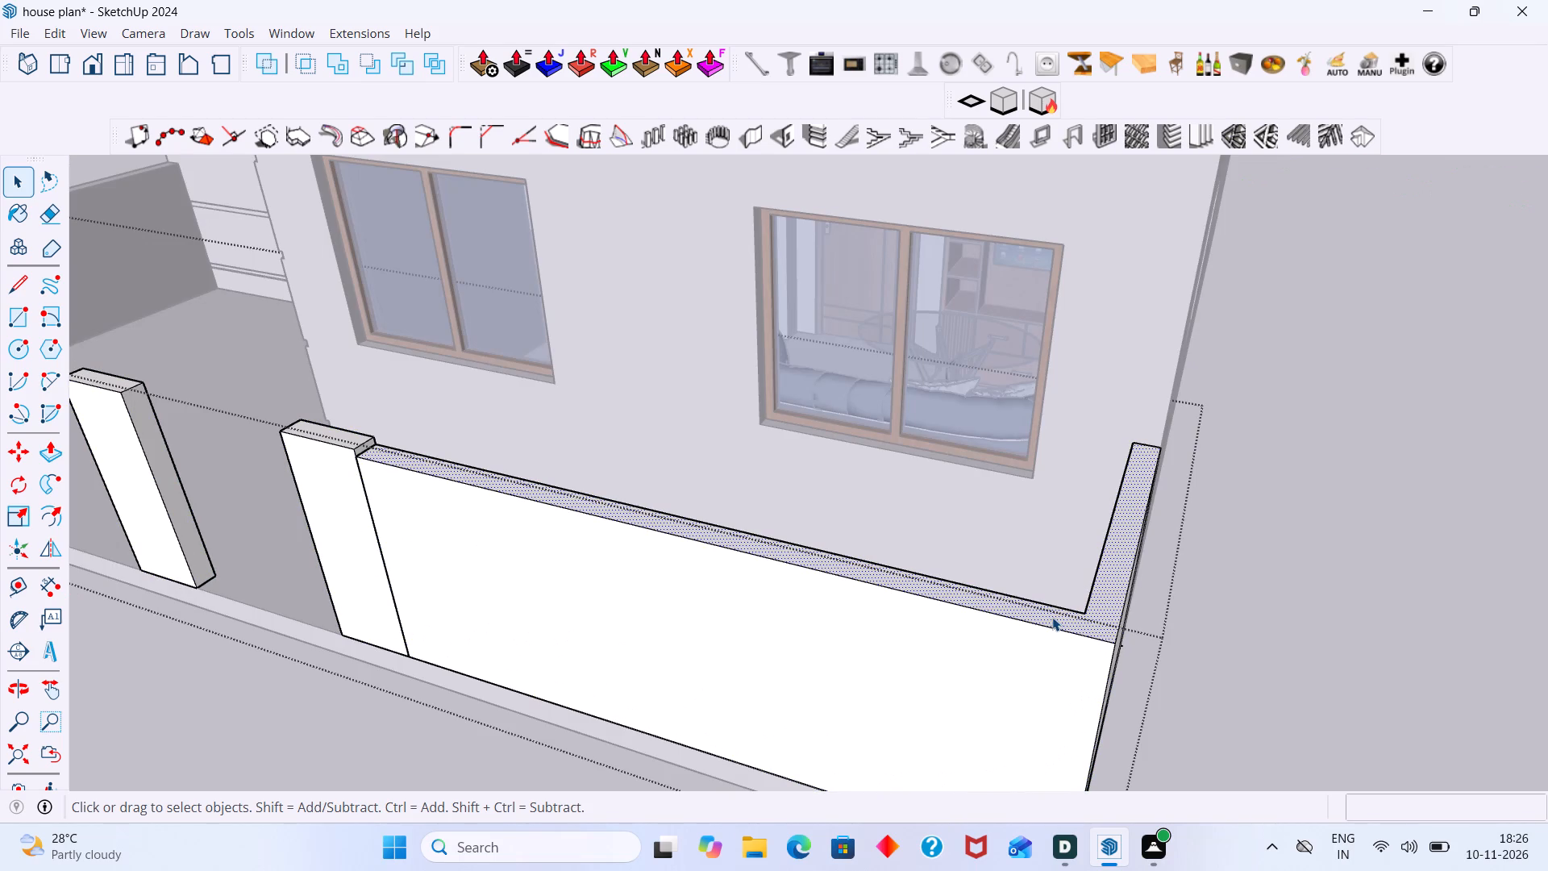
pyautogui.press('l')
pyautogui.click(1084, 612)
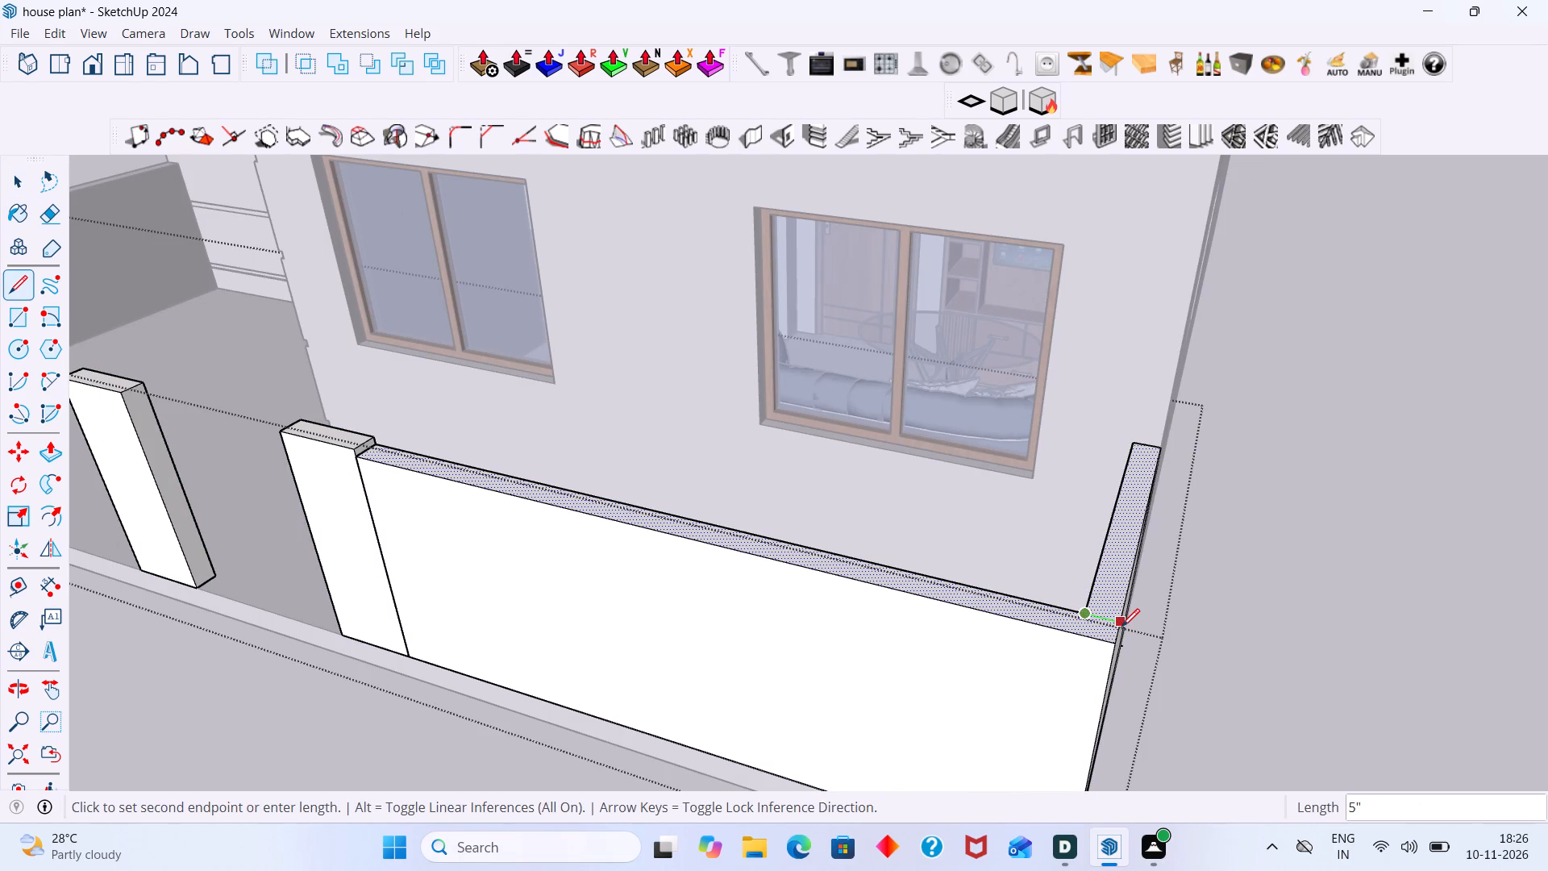
pyautogui.click(1118, 627)
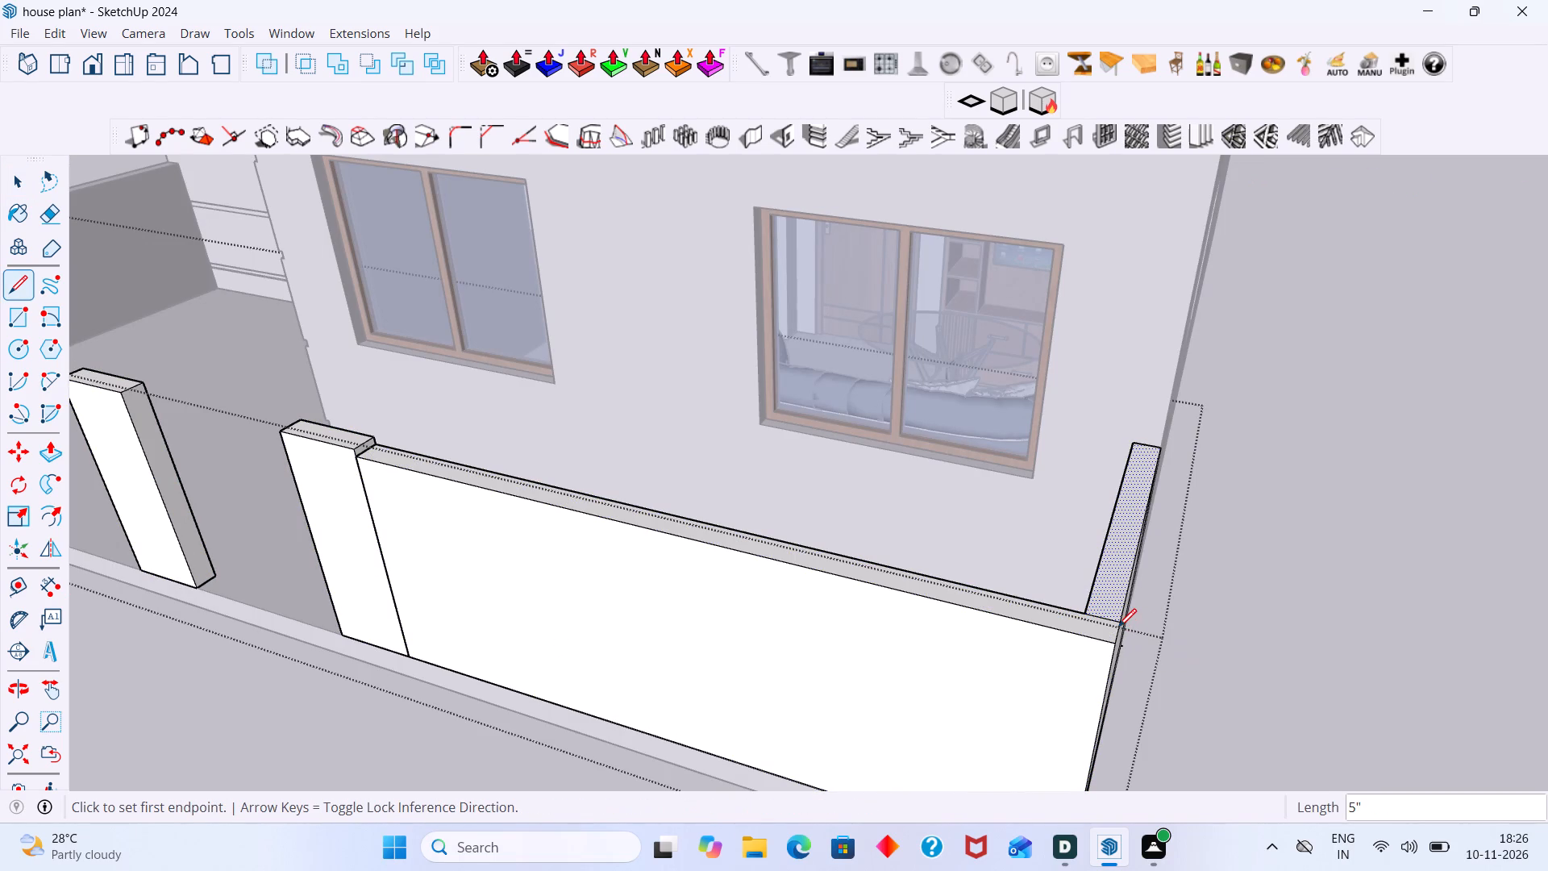
pyautogui.press('space')
# Raise the front boundary wall stretch's separated top face 10' 6" with Push/Pull, up to the top corner of the roof parapet.
pyautogui.click(1074, 632)
pyautogui.click(1076, 628)
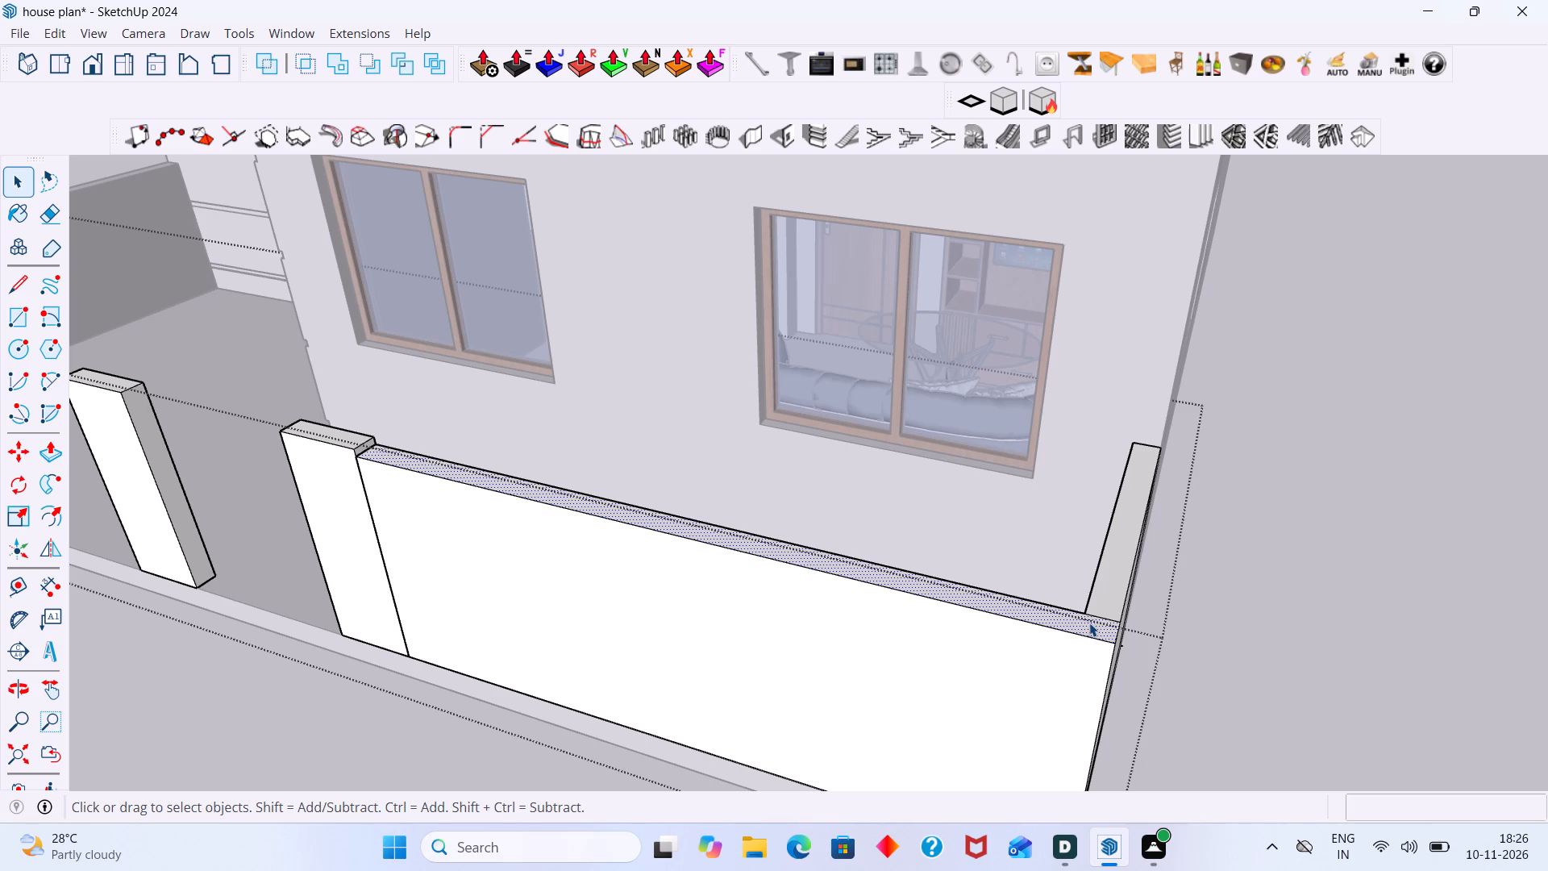
pyautogui.press('p')
pyautogui.click(1090, 623)
pyautogui.scroll(-9, 1087, 507)
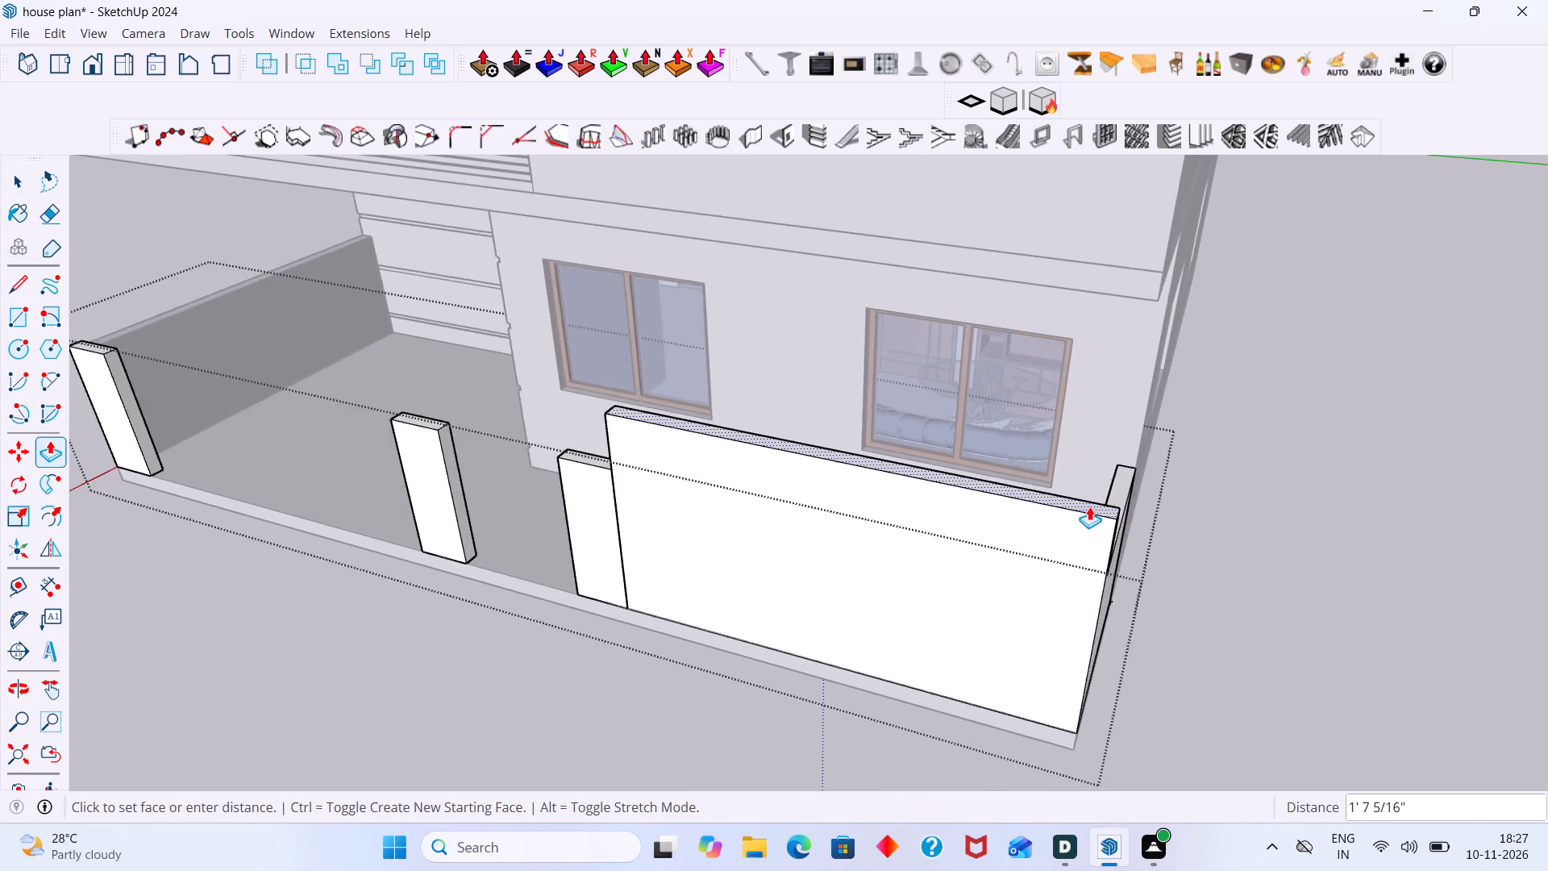
pyautogui.scroll(-10, 1089, 506)
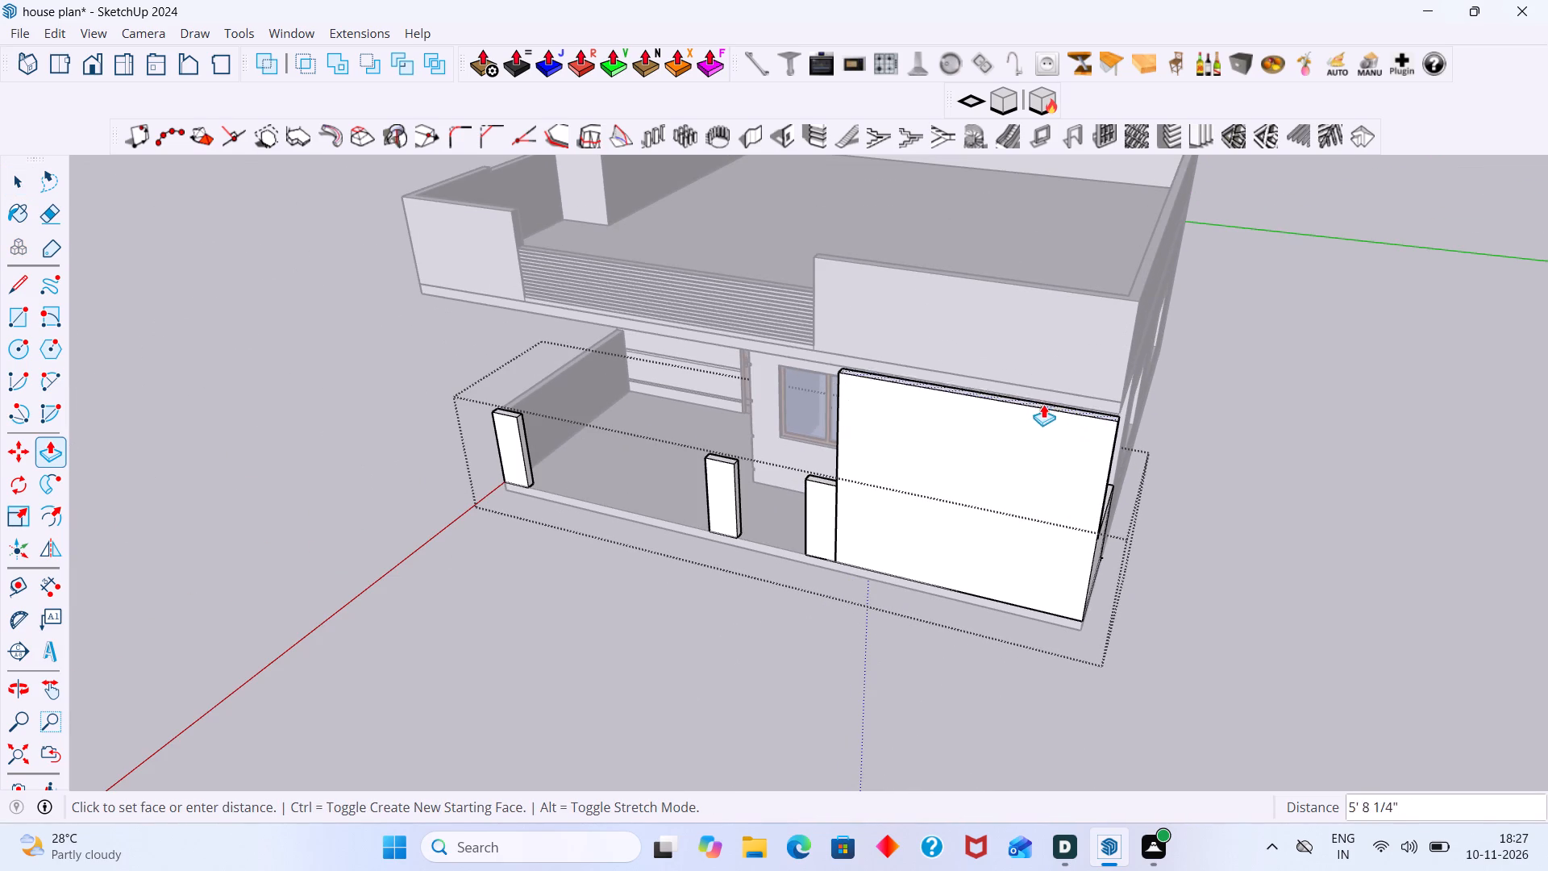
pyautogui.scroll(5, 1120, 410)
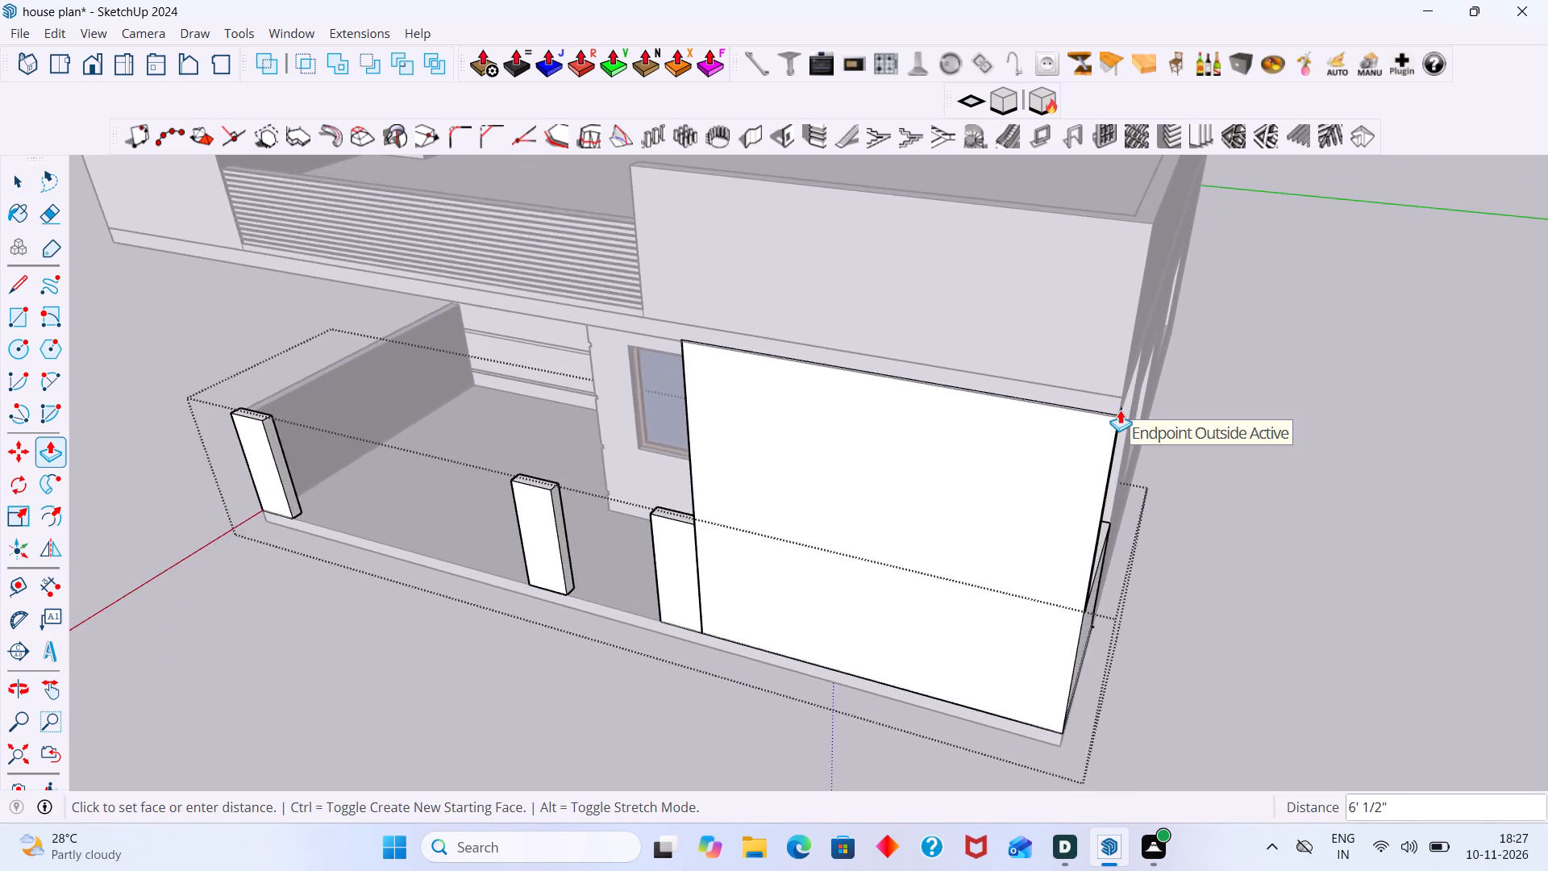
pyautogui.scroll(8, 1120, 410)
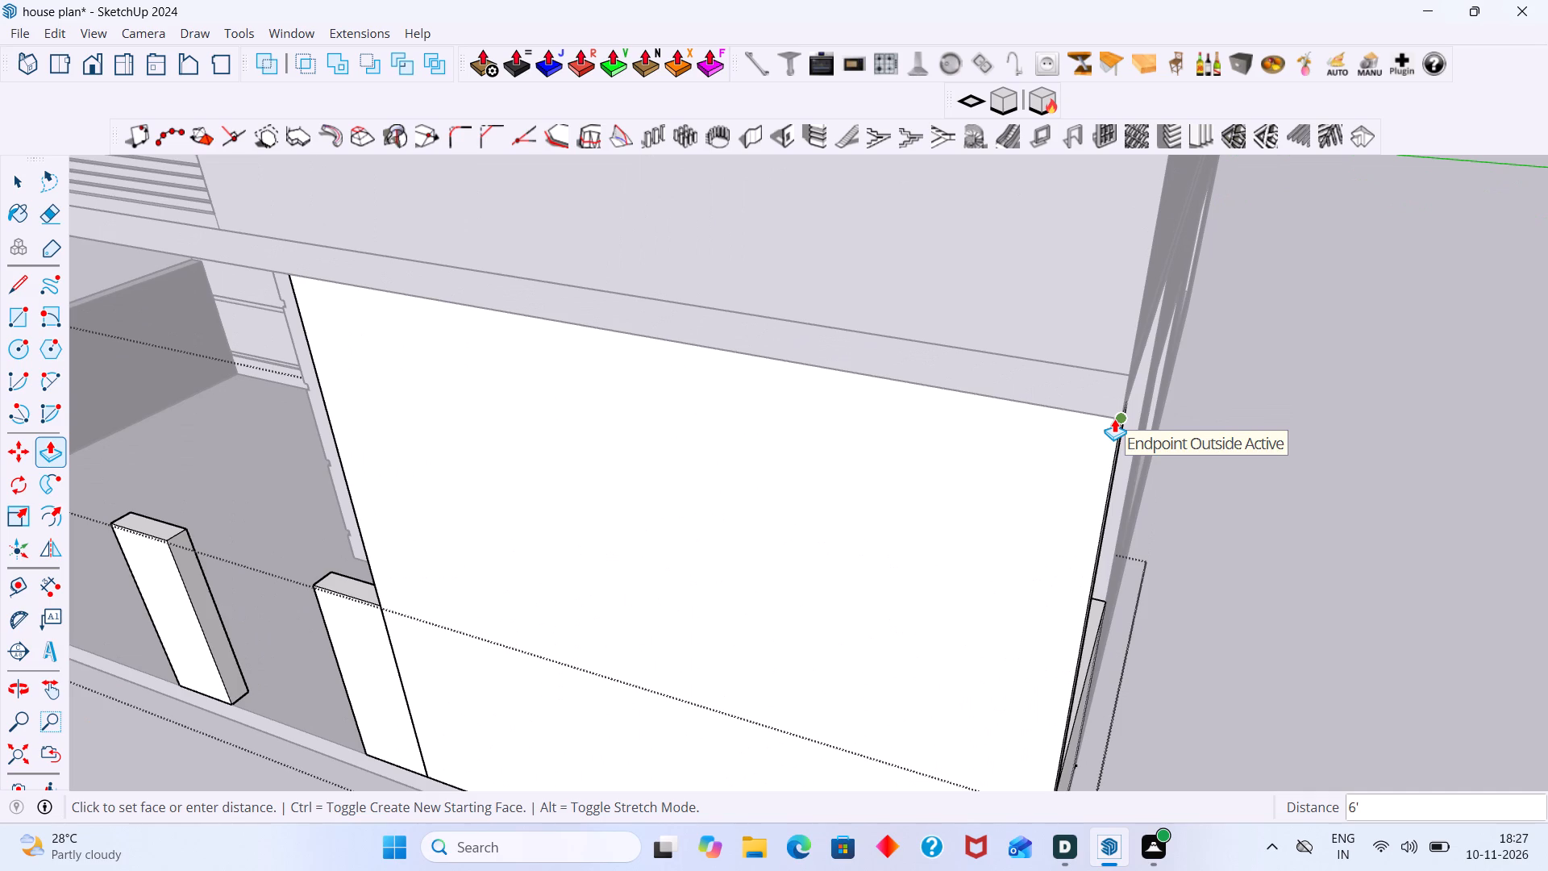
pyautogui.scroll(-3, 1134, 292)
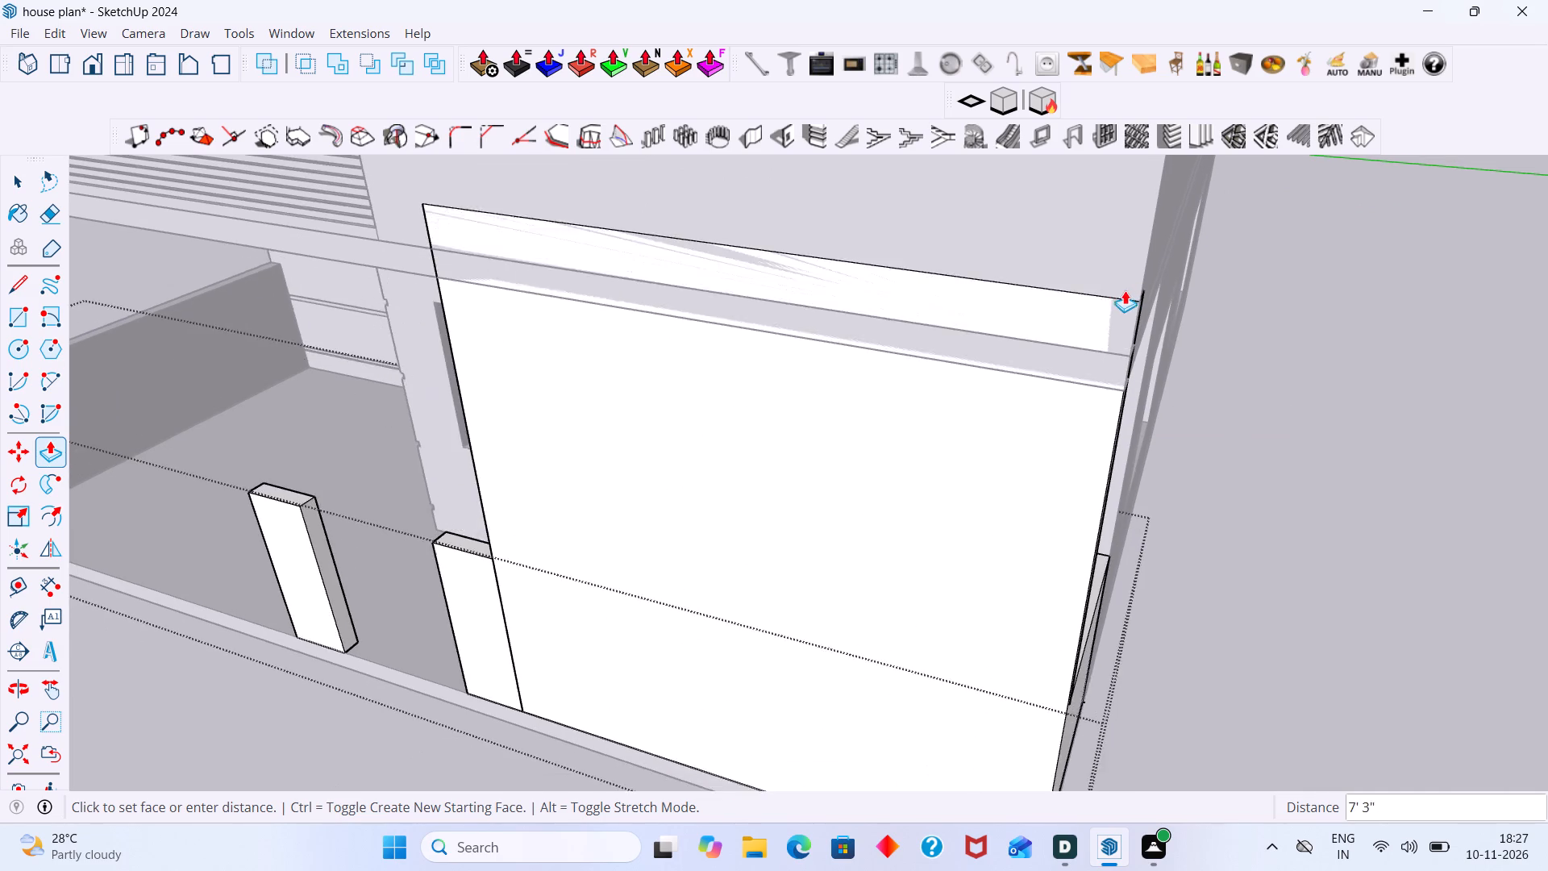
pyautogui.scroll(-3, 1125, 290)
pyautogui.keyDown('shift'); pyautogui.moveTo(1120, 285); pyautogui.dragTo(1102, 448, button='middle'); pyautogui.keyUp('shift')
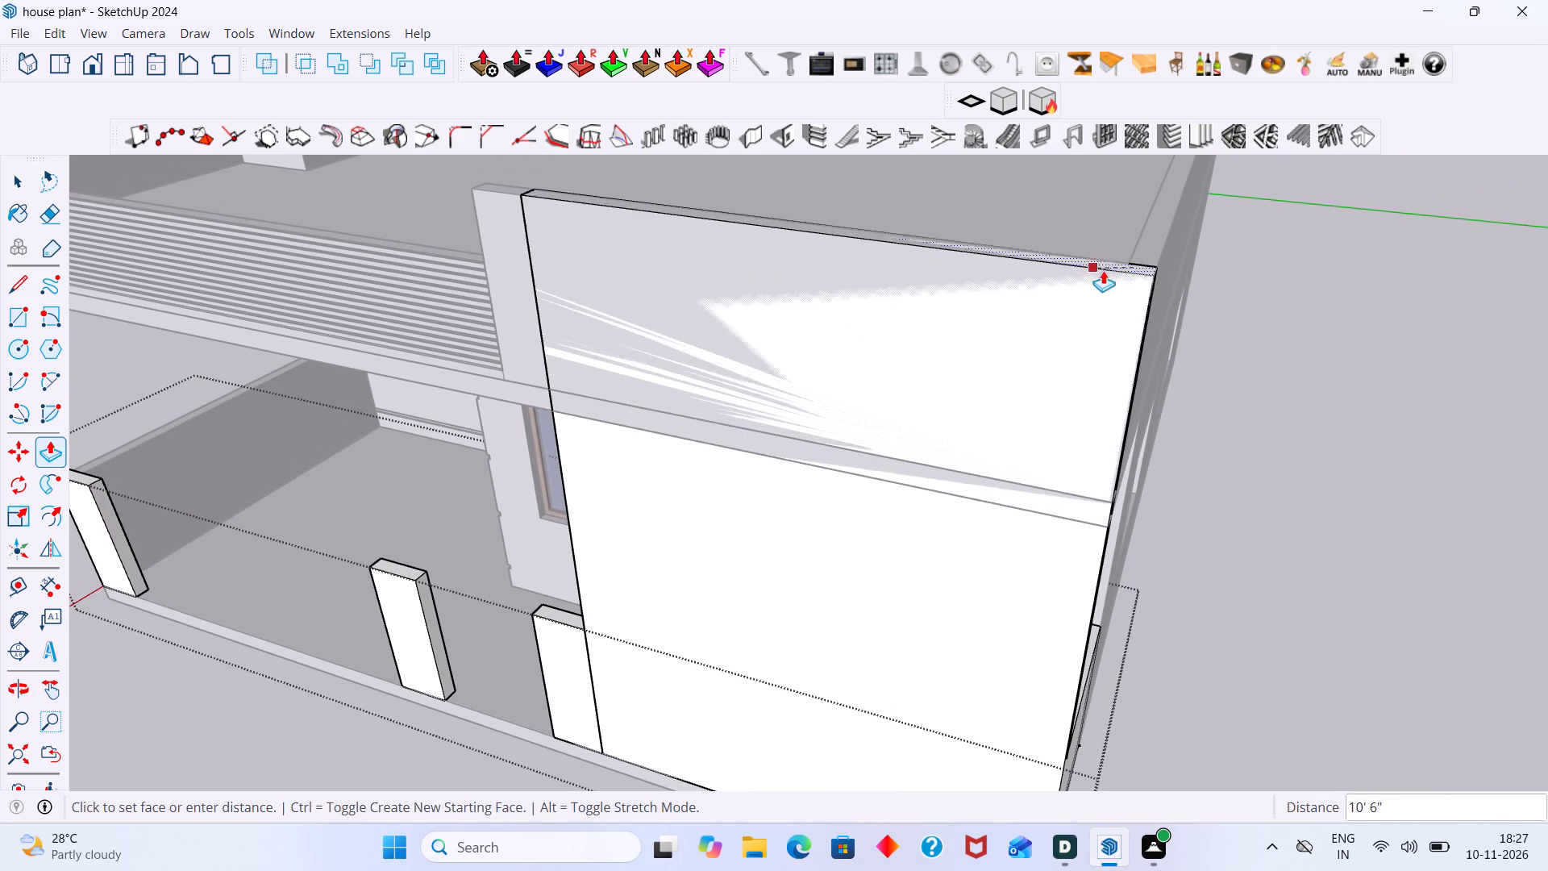
pyautogui.click(1151, 273)
pyautogui.press('space')
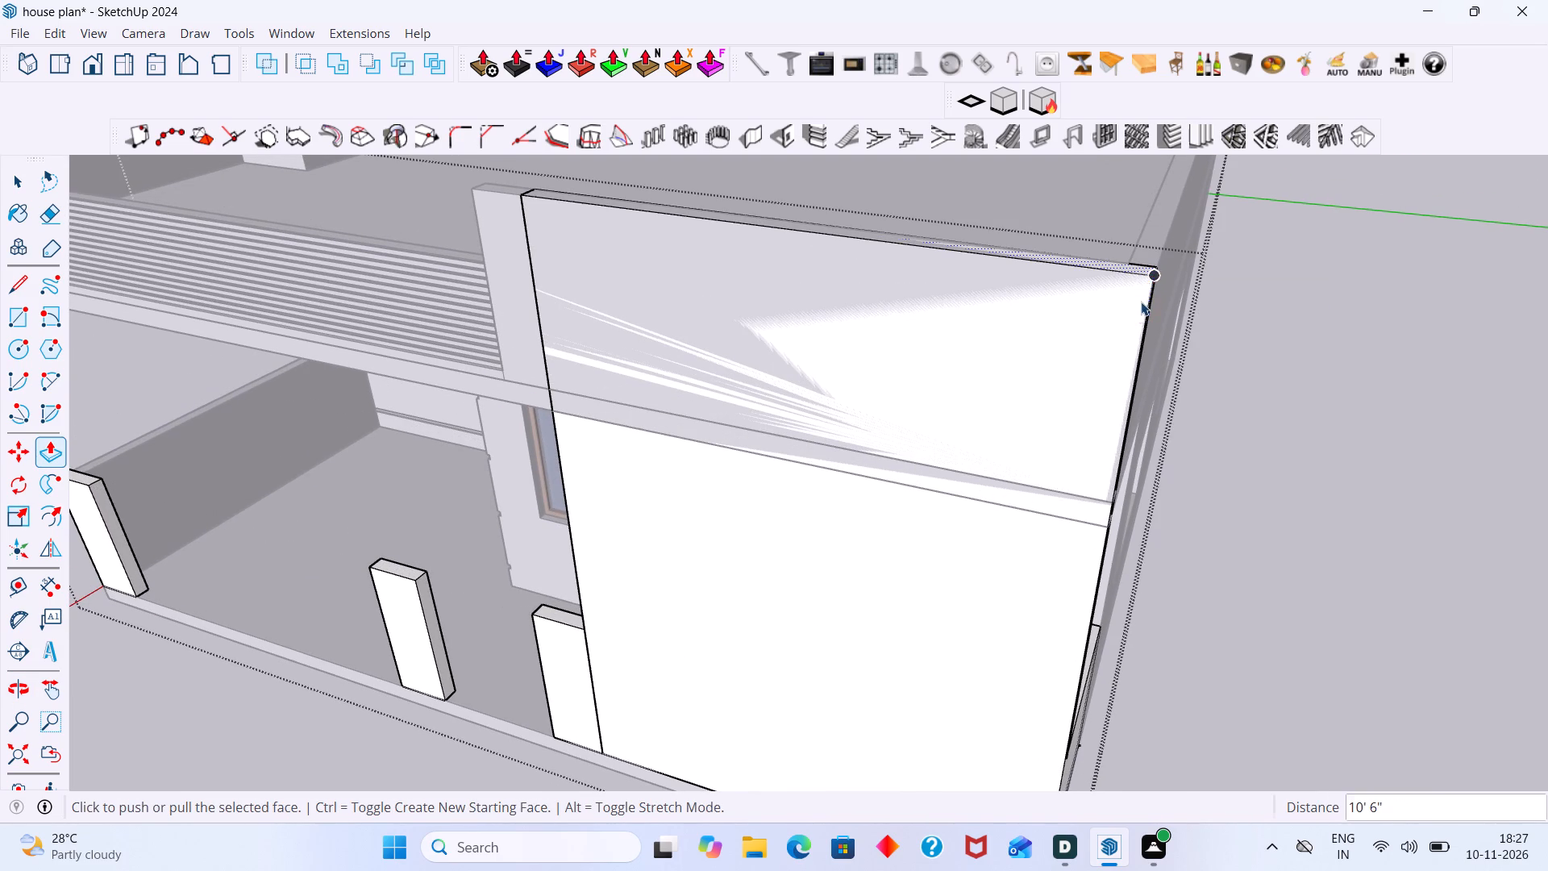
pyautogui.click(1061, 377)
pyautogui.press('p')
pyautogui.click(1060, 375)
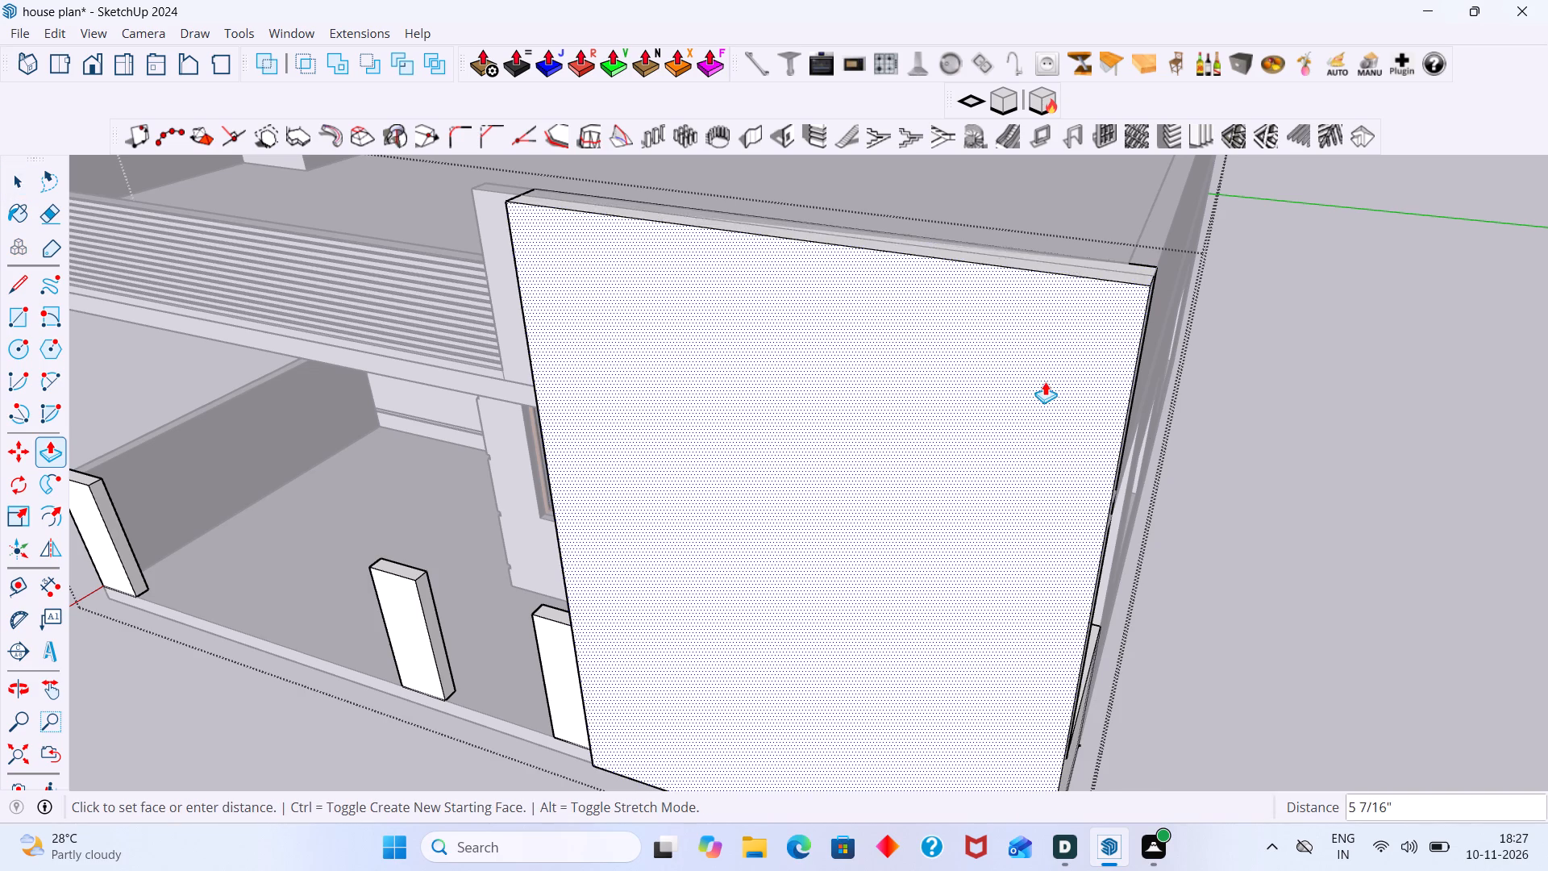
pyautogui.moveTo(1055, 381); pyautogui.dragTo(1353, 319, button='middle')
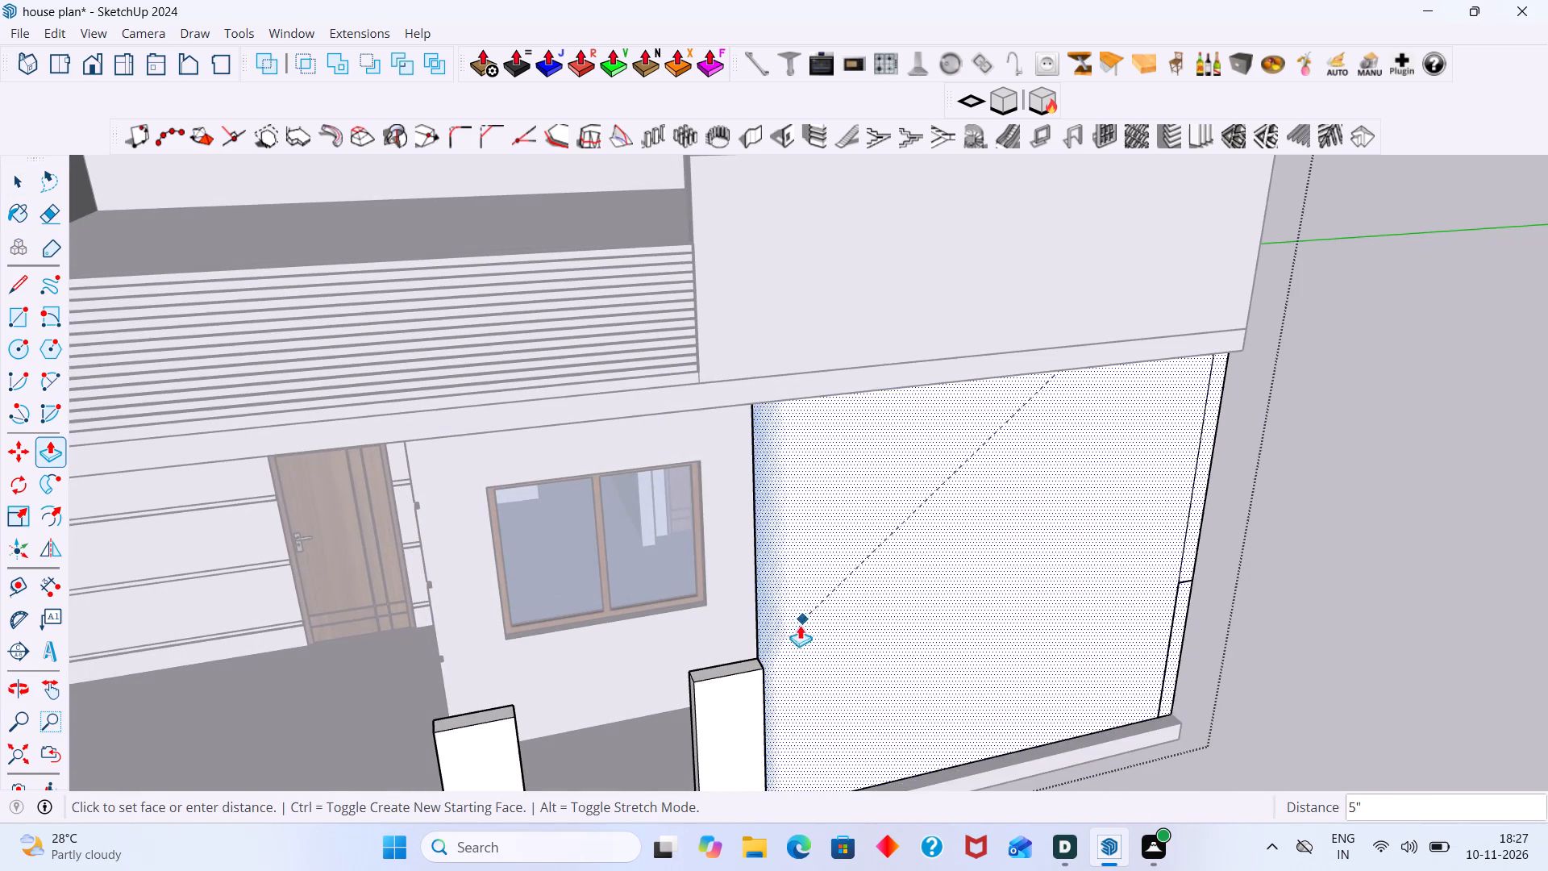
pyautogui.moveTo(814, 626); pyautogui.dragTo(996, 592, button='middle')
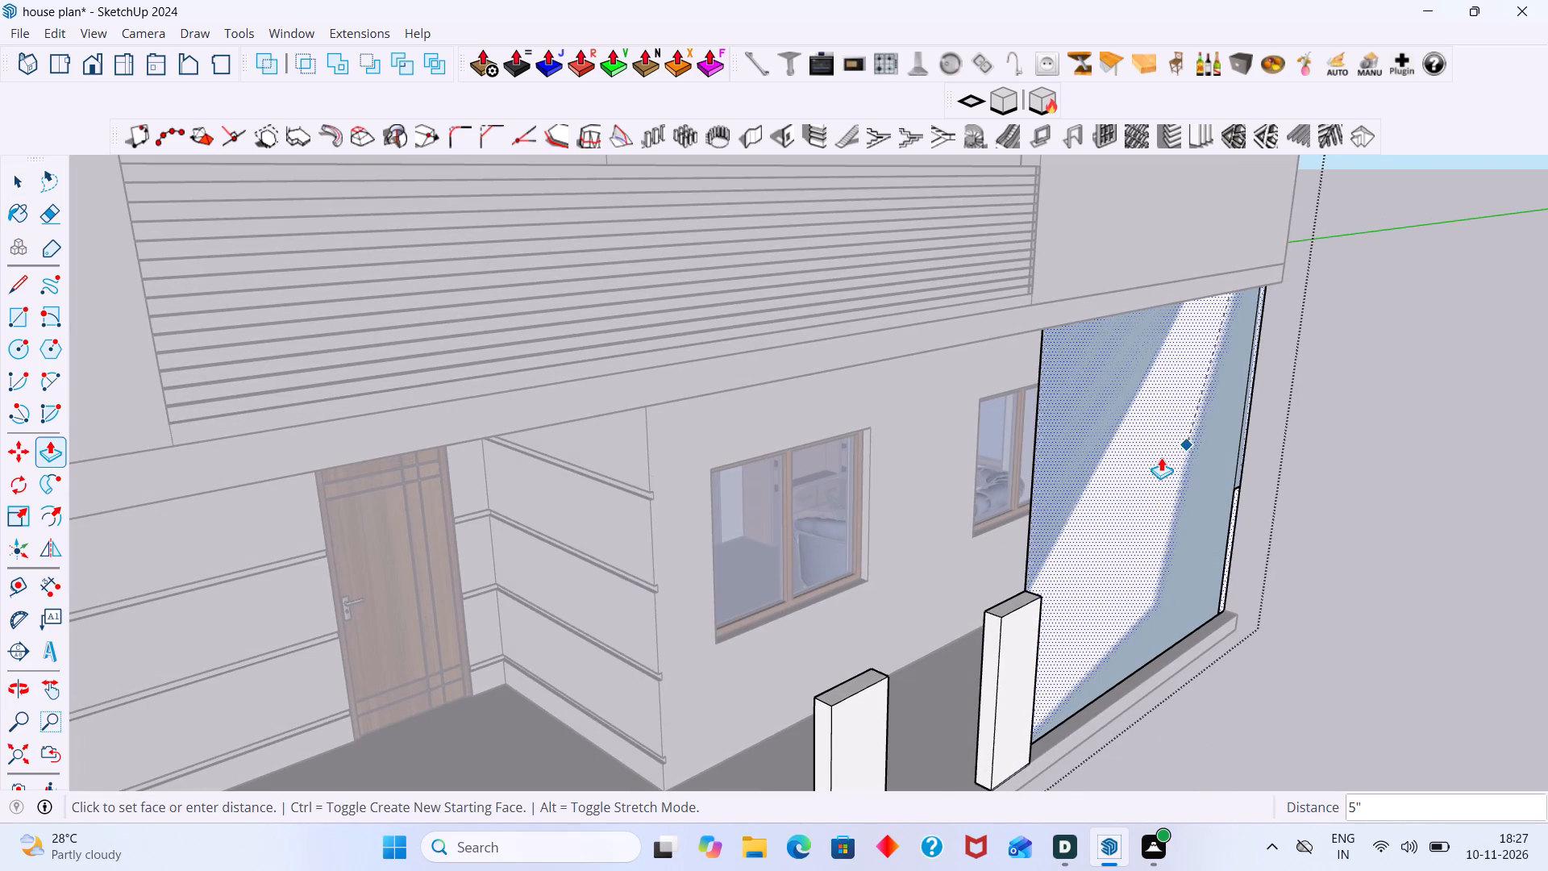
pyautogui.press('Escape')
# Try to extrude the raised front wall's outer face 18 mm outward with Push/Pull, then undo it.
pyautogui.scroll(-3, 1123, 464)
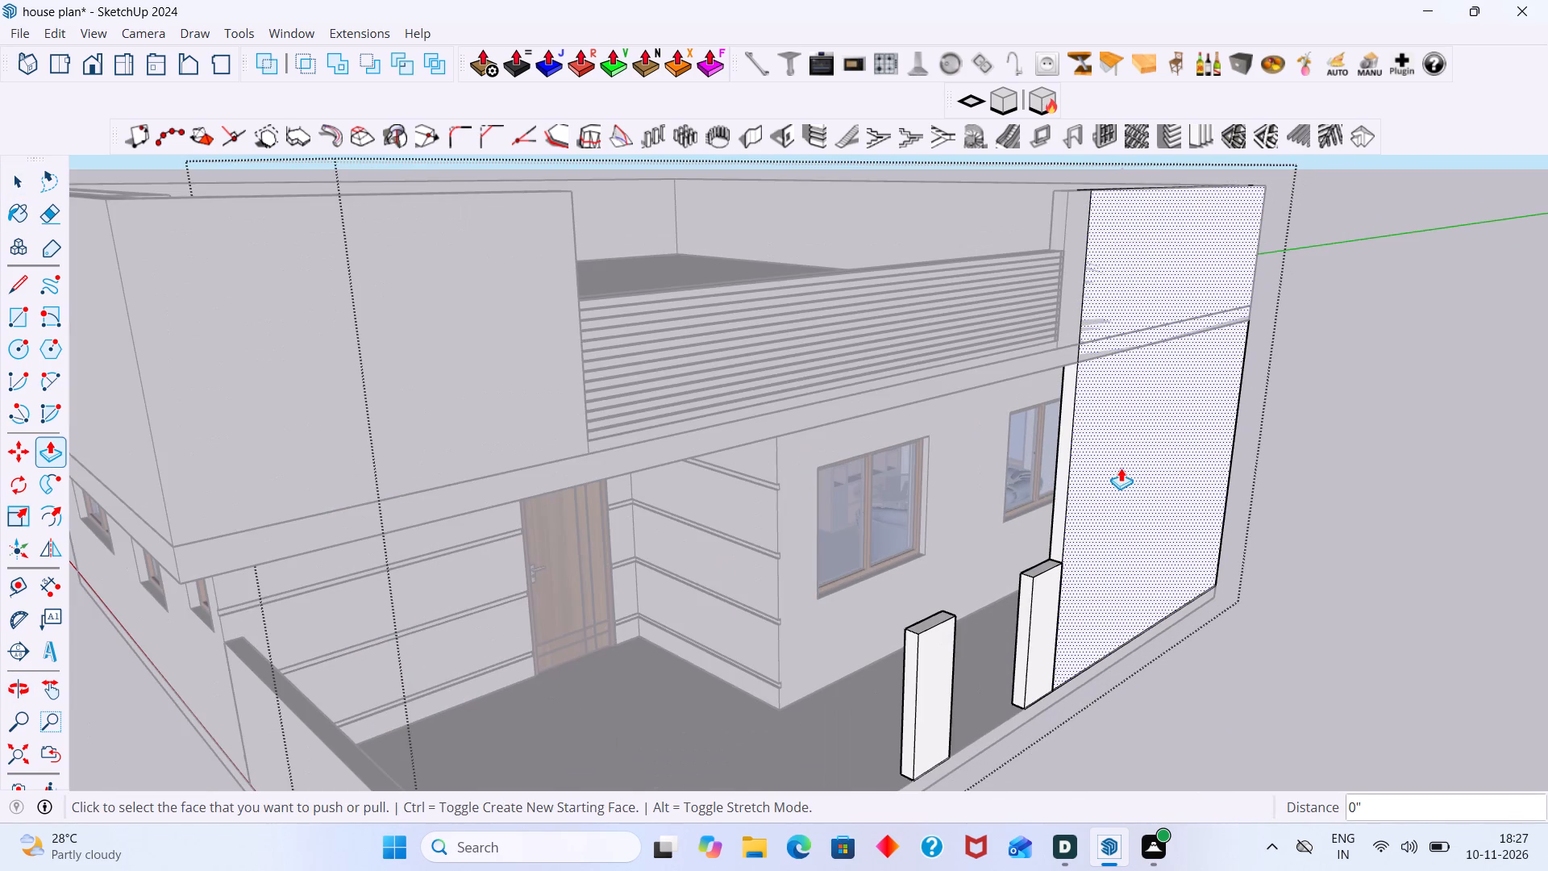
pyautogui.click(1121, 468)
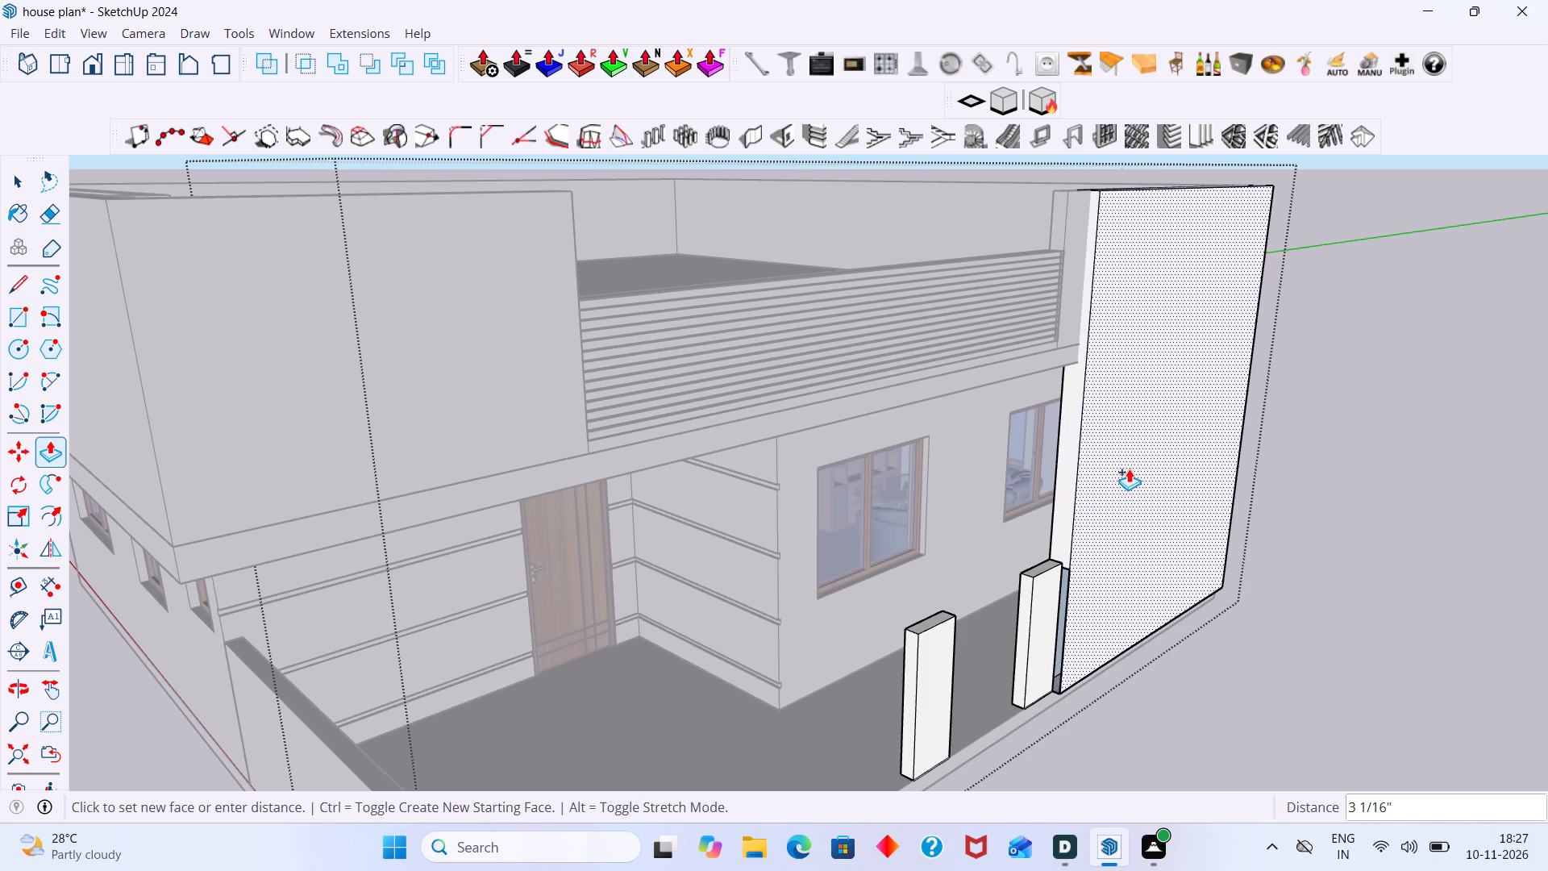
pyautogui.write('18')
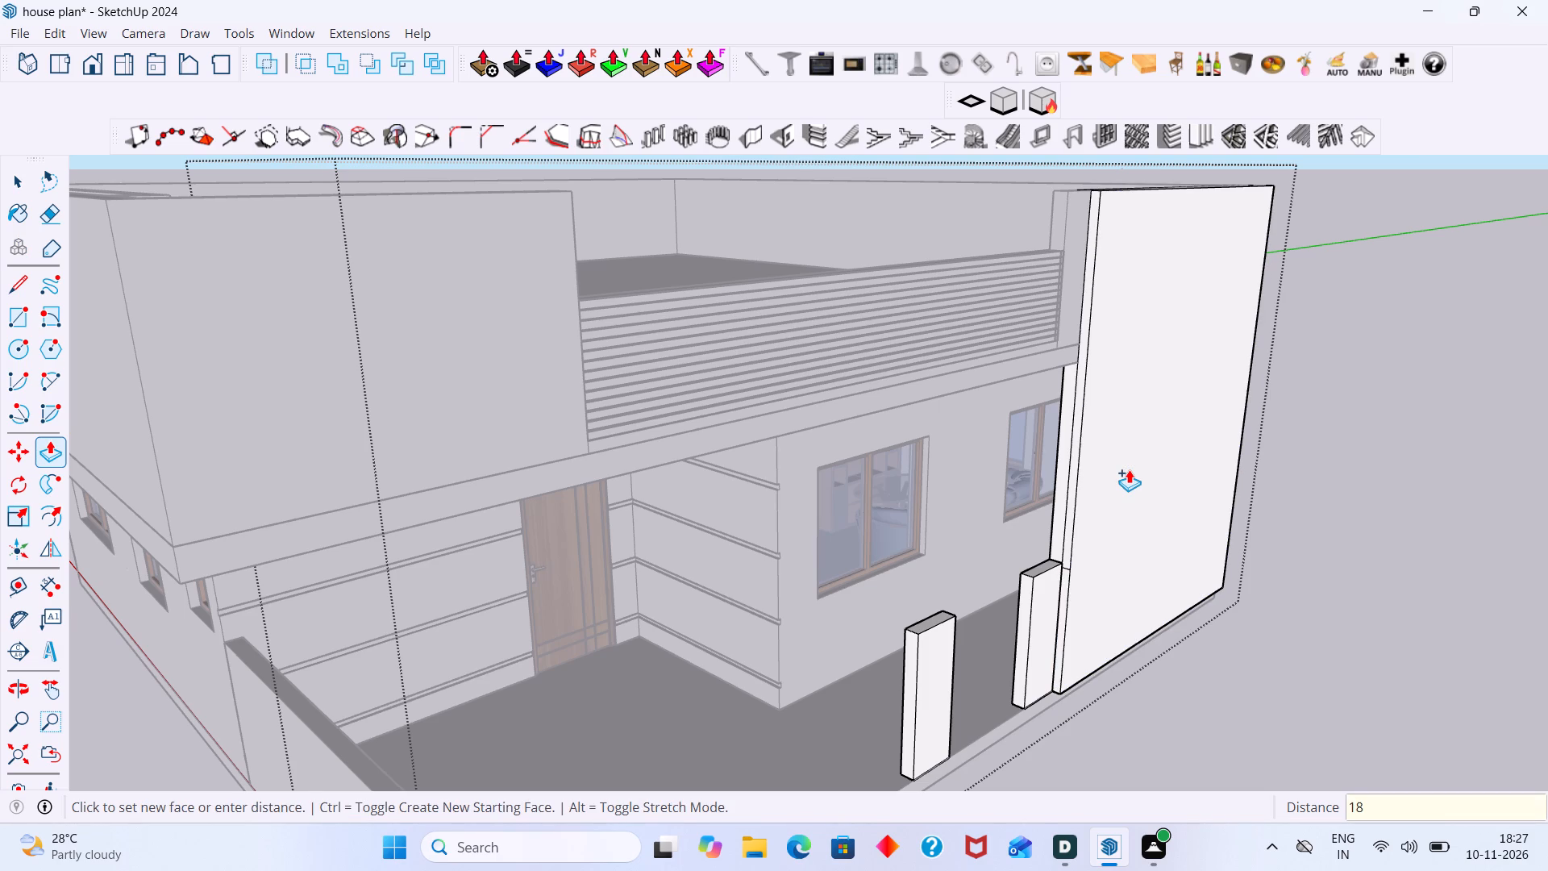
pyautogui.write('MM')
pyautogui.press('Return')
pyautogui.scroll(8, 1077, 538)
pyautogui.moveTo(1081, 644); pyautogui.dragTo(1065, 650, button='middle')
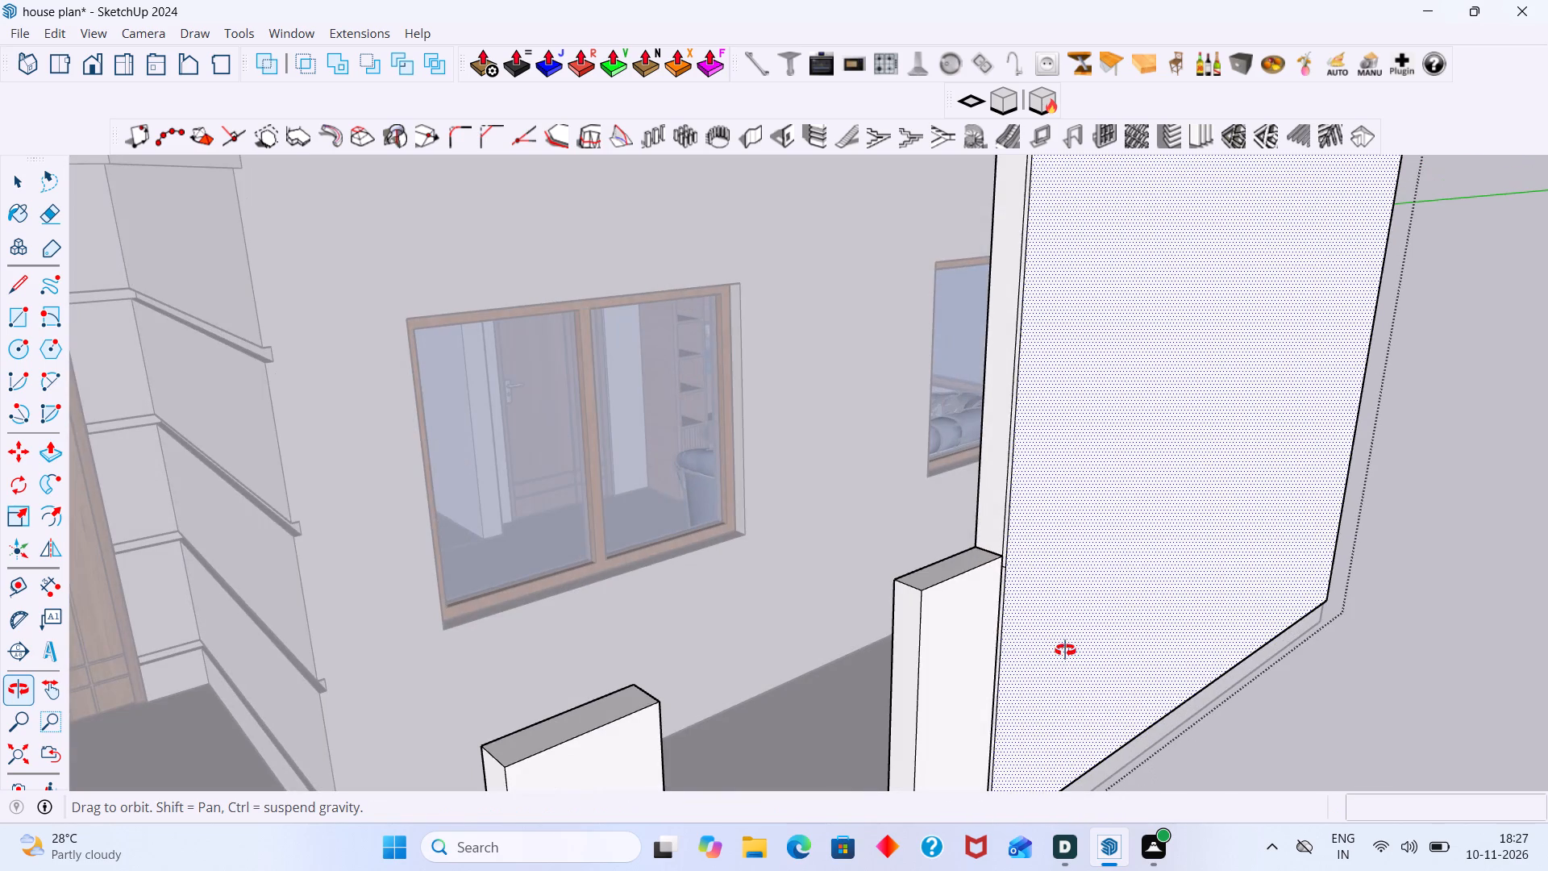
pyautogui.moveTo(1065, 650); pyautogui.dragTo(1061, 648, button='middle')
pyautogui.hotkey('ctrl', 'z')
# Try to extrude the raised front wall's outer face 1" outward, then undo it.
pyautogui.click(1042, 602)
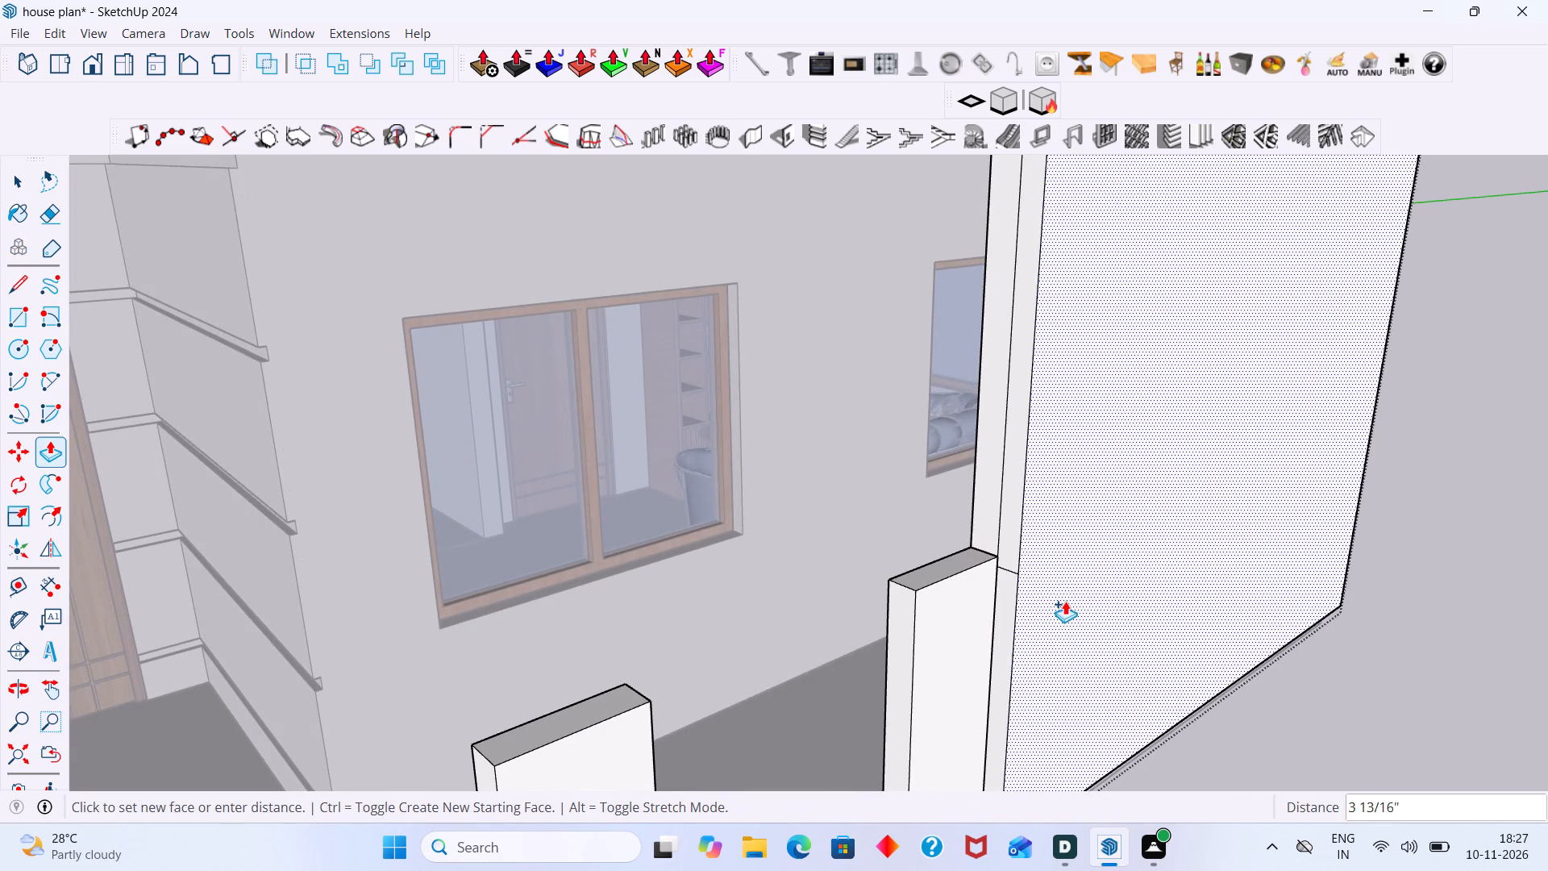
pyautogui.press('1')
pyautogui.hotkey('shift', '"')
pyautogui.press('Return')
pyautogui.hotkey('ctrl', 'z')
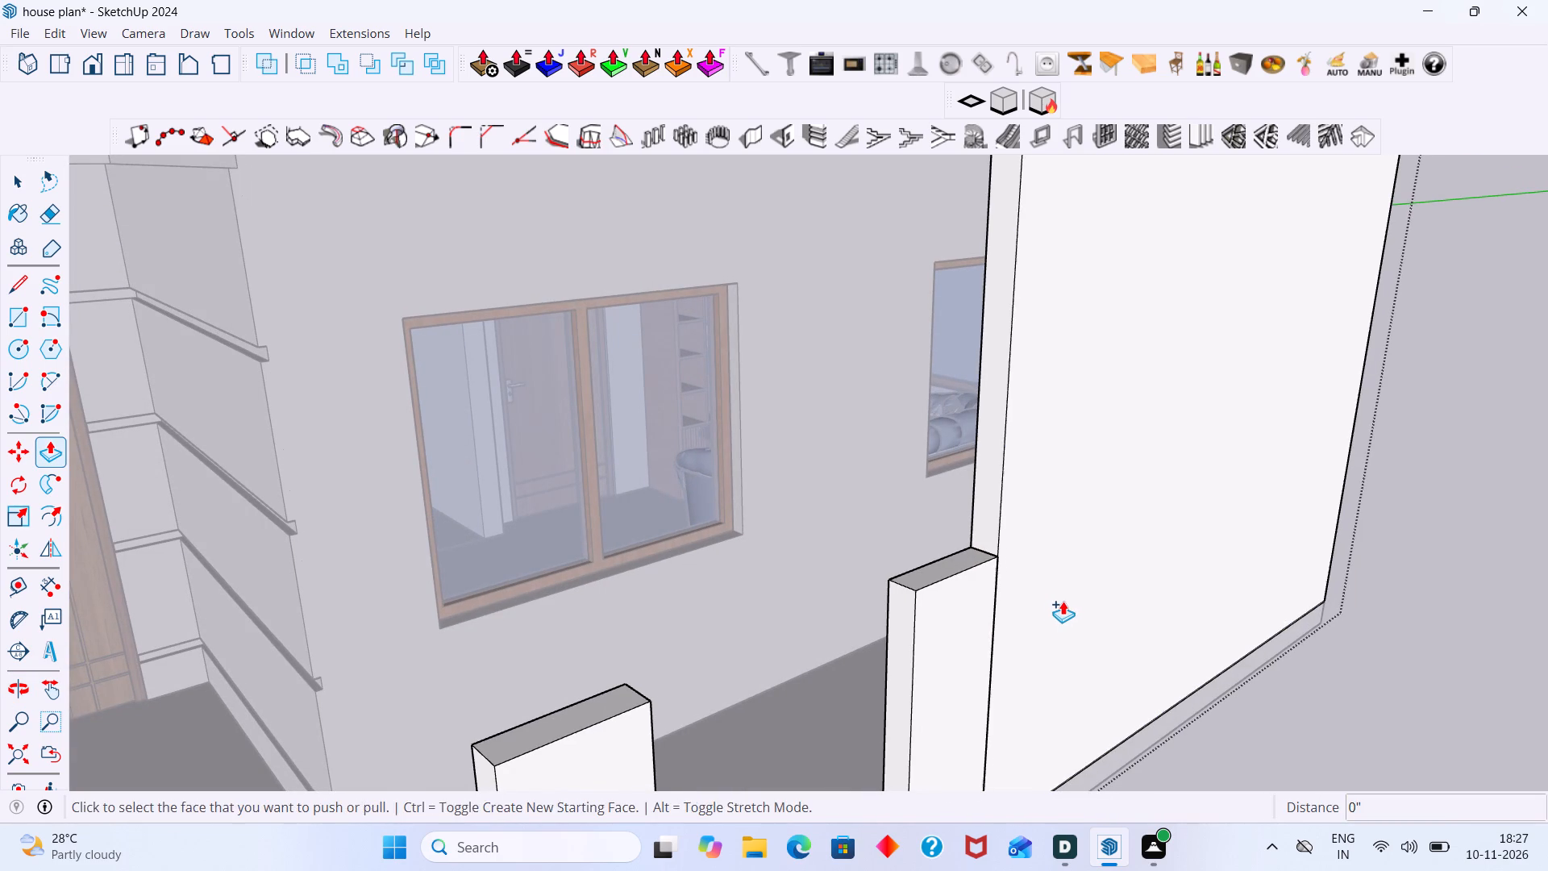
# Extrude the raised front wall's outer face 5" outward with Push/Pull.
pyautogui.click(1057, 602)
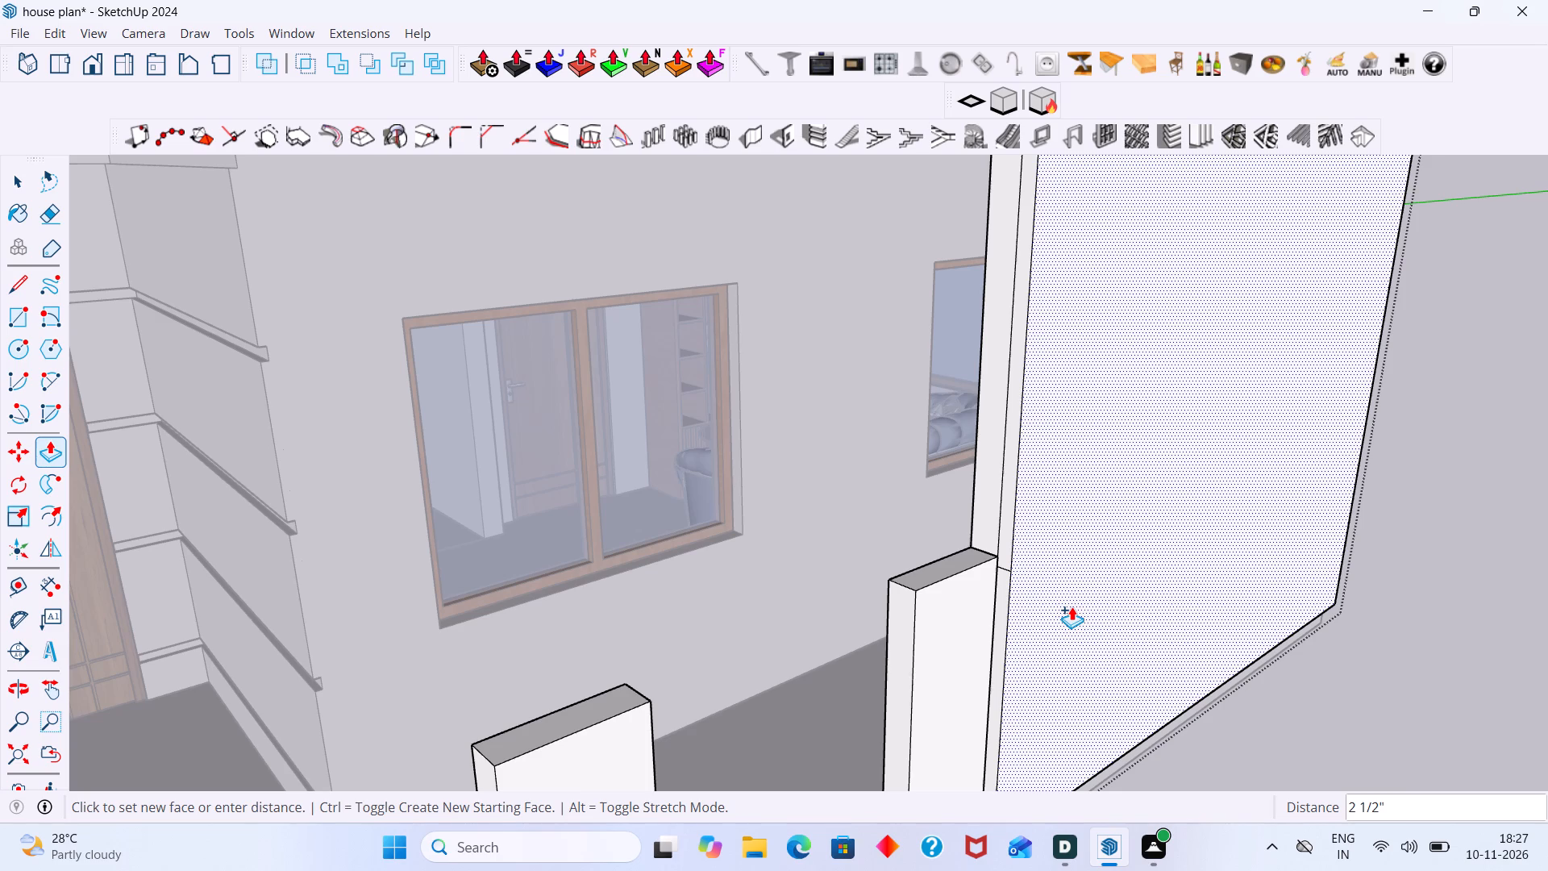
pyautogui.press('5')
pyautogui.hotkey('shift', '"')
pyautogui.press('Return')
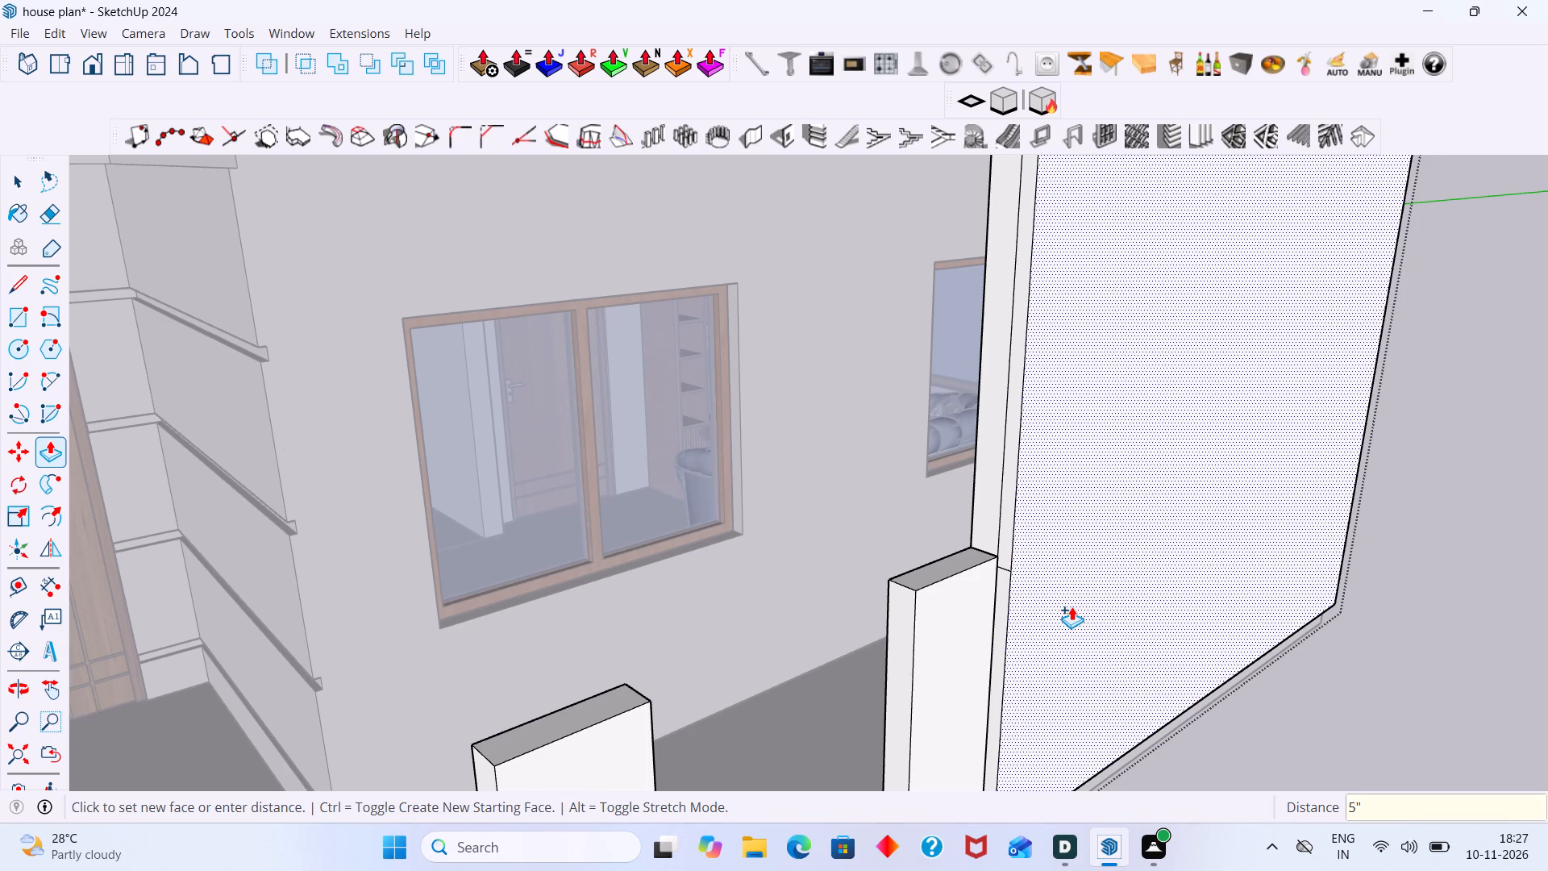
pyautogui.press('space')
# Erase the leftover edges between the original wall and its added thickness on the end face and top, then leave the group.
pyautogui.scroll(-10, 1069, 606)
pyautogui.moveTo(1112, 580); pyautogui.dragTo(1088, 580, button='middle')
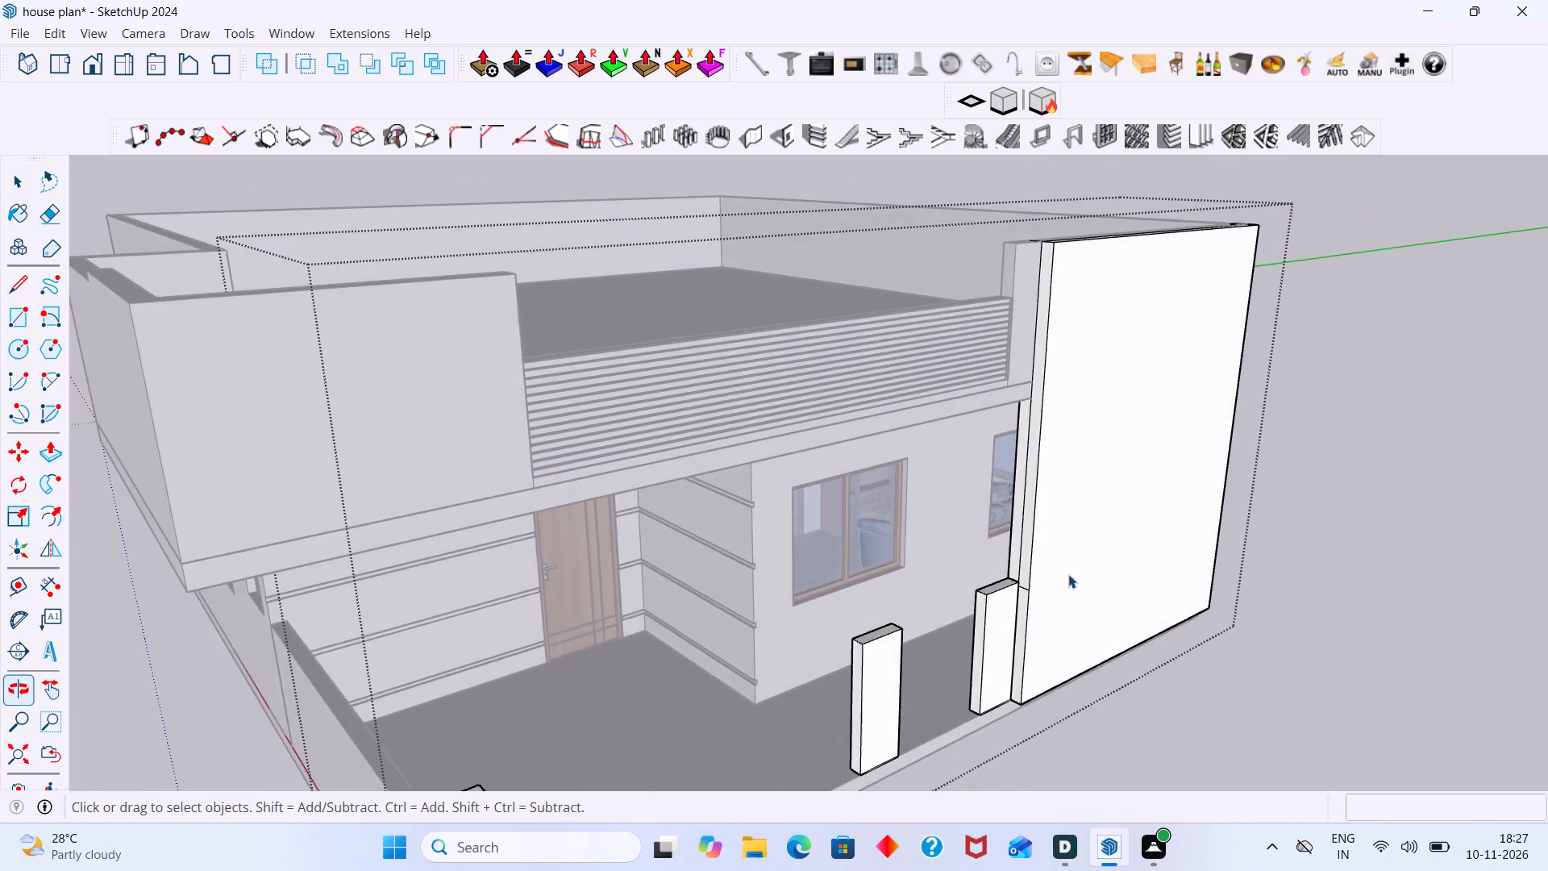
pyautogui.scroll(15, 1054, 537)
pyautogui.click(1001, 573)
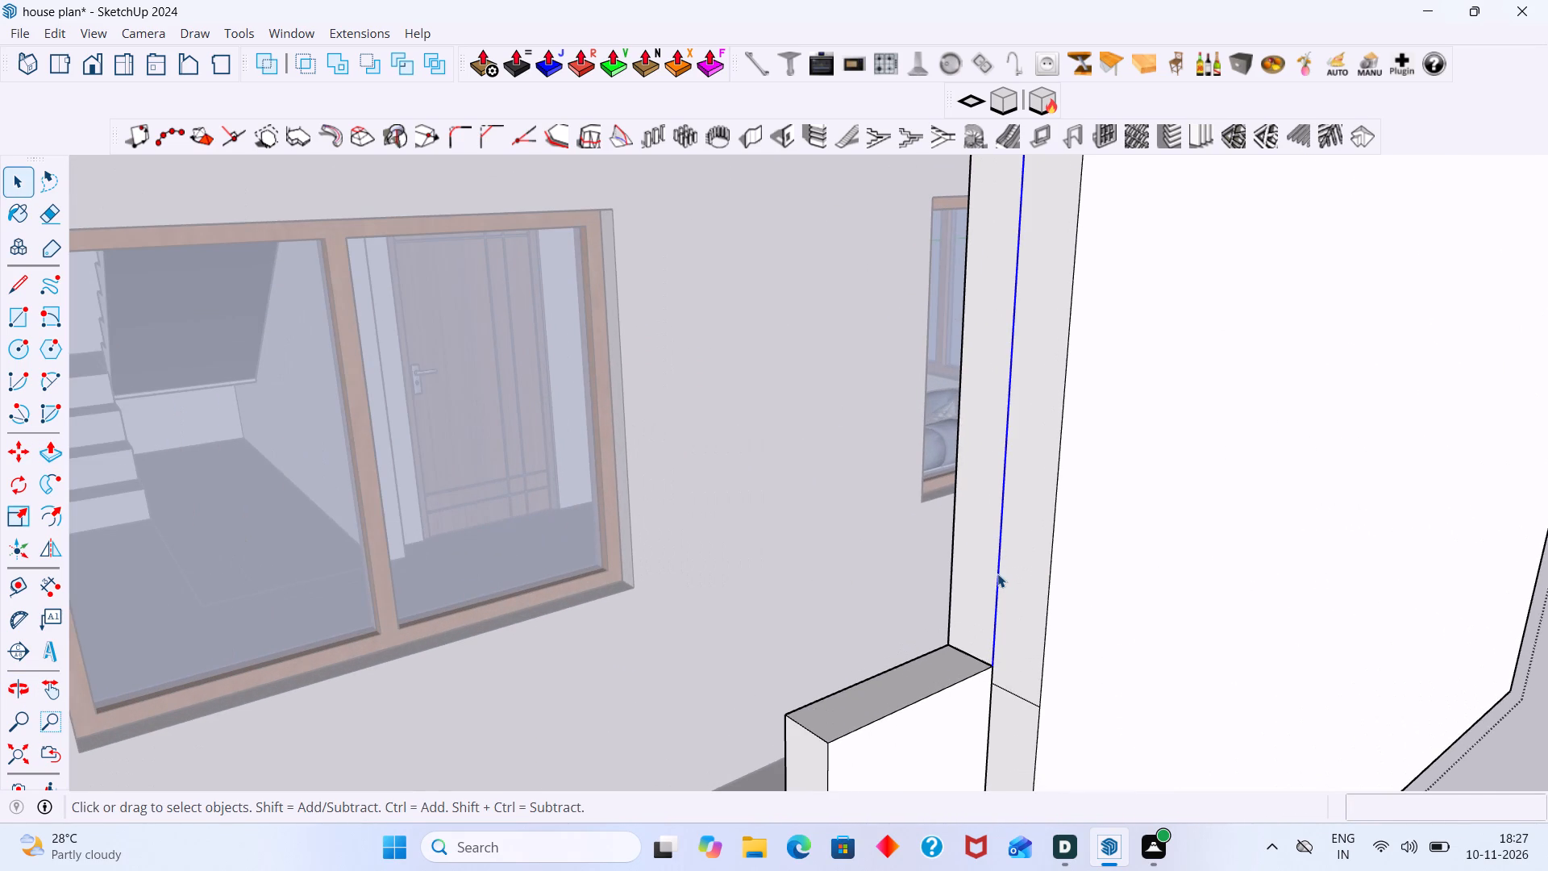
pyautogui.press('e')
pyautogui.moveTo(1008, 578); pyautogui.dragTo(989, 567)
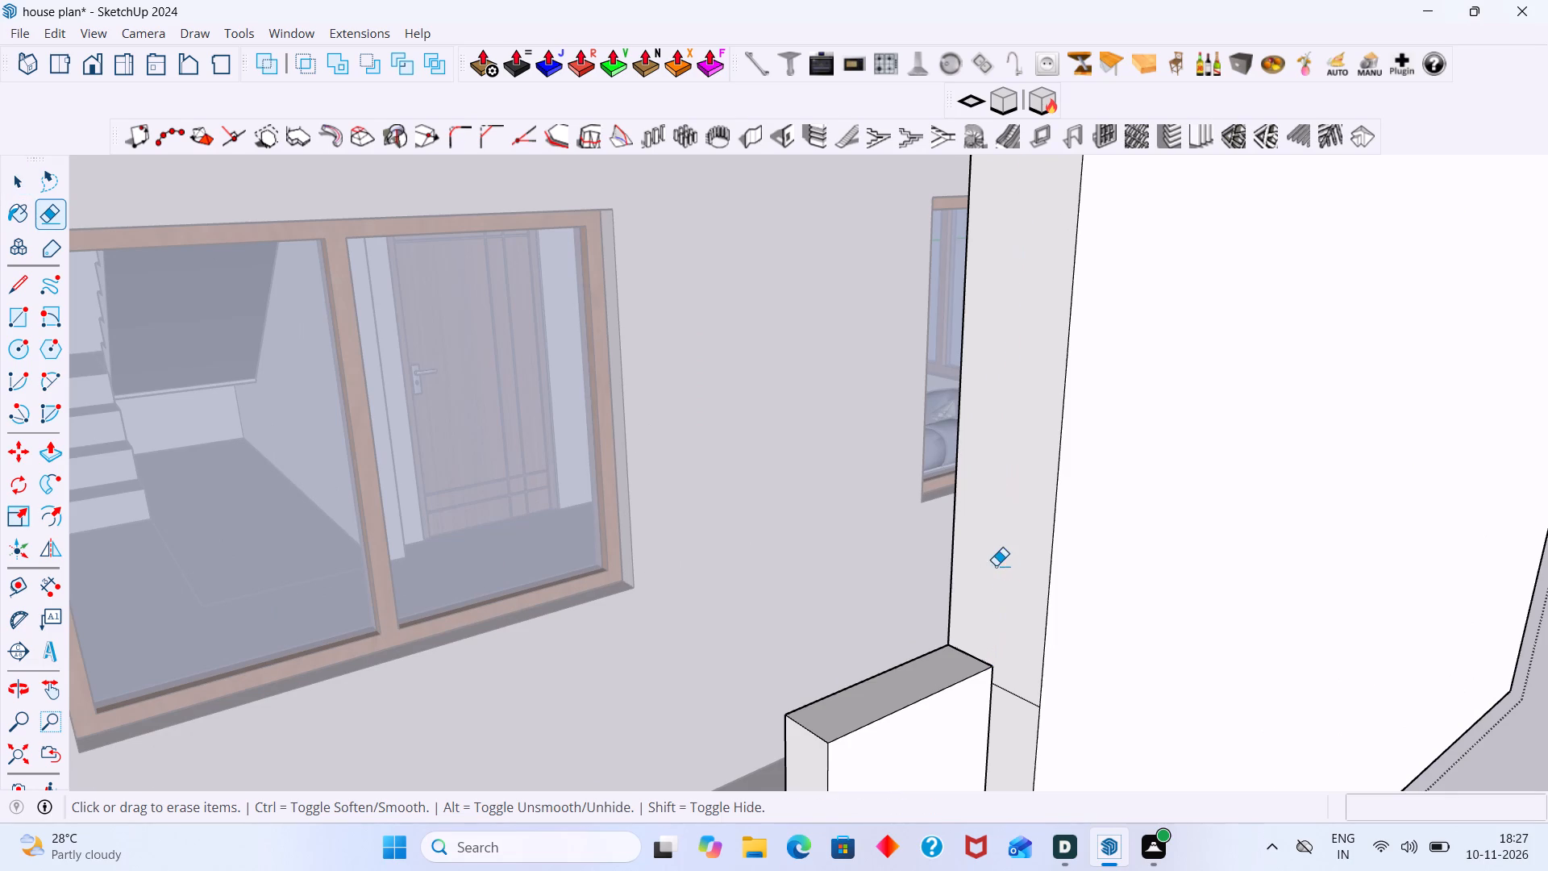
pyautogui.scroll(-2, 1005, 566)
pyautogui.moveTo(1018, 646); pyautogui.dragTo(1023, 678)
pyautogui.scroll(-12, 1025, 665)
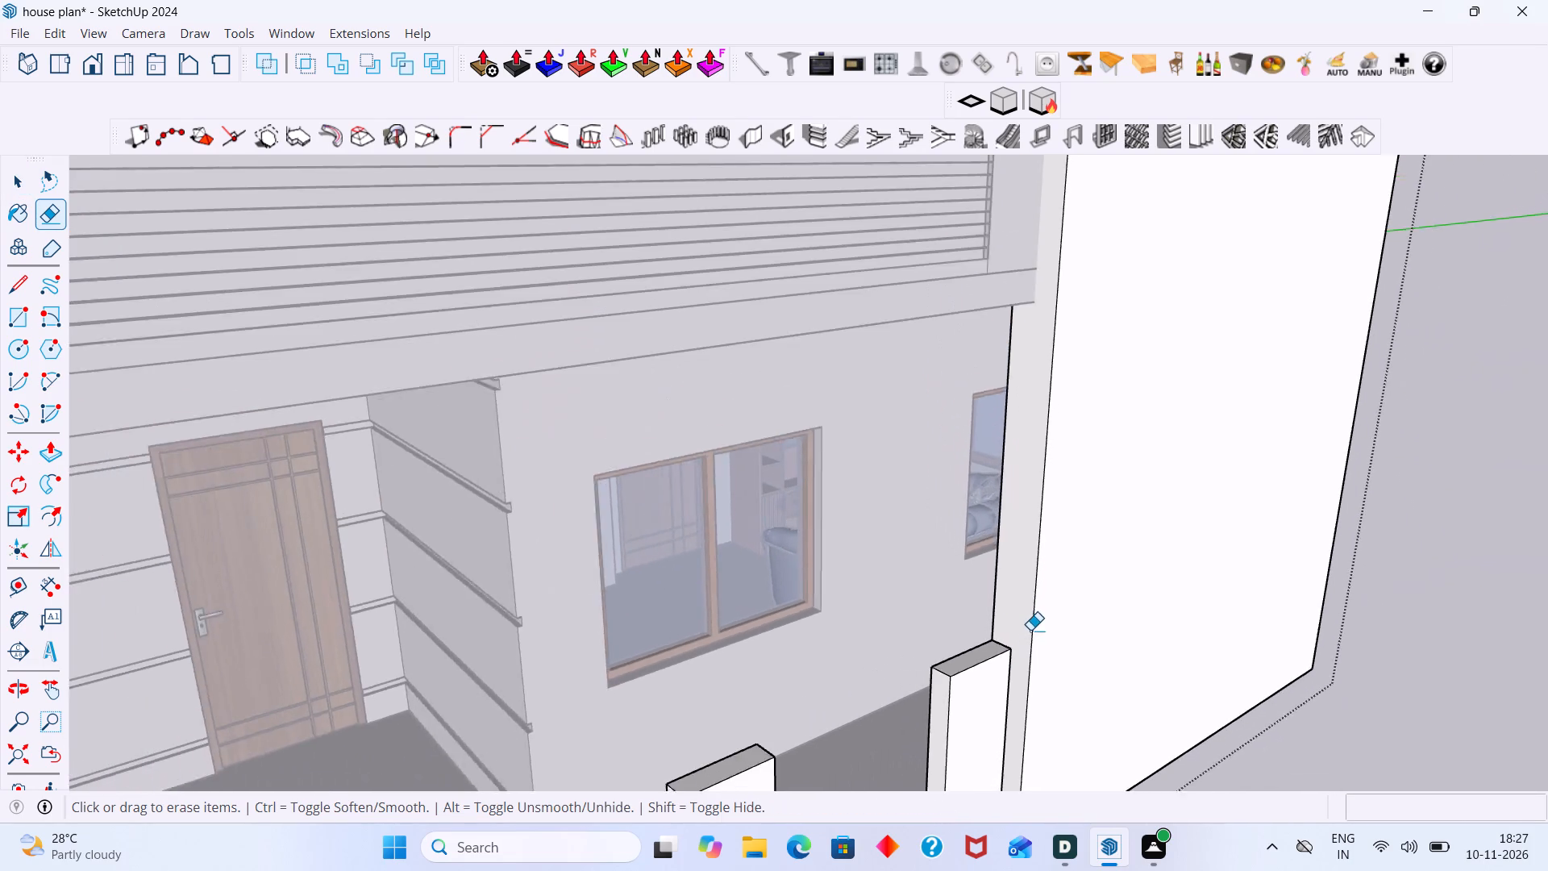
pyautogui.scroll(-4, 1030, 630)
pyautogui.moveTo(1072, 578); pyautogui.dragTo(1027, 589, button='middle')
pyautogui.keyDown('shift'); pyautogui.moveTo(1029, 546); pyautogui.dragTo(1006, 632, button='middle'); pyautogui.keyUp('shift')
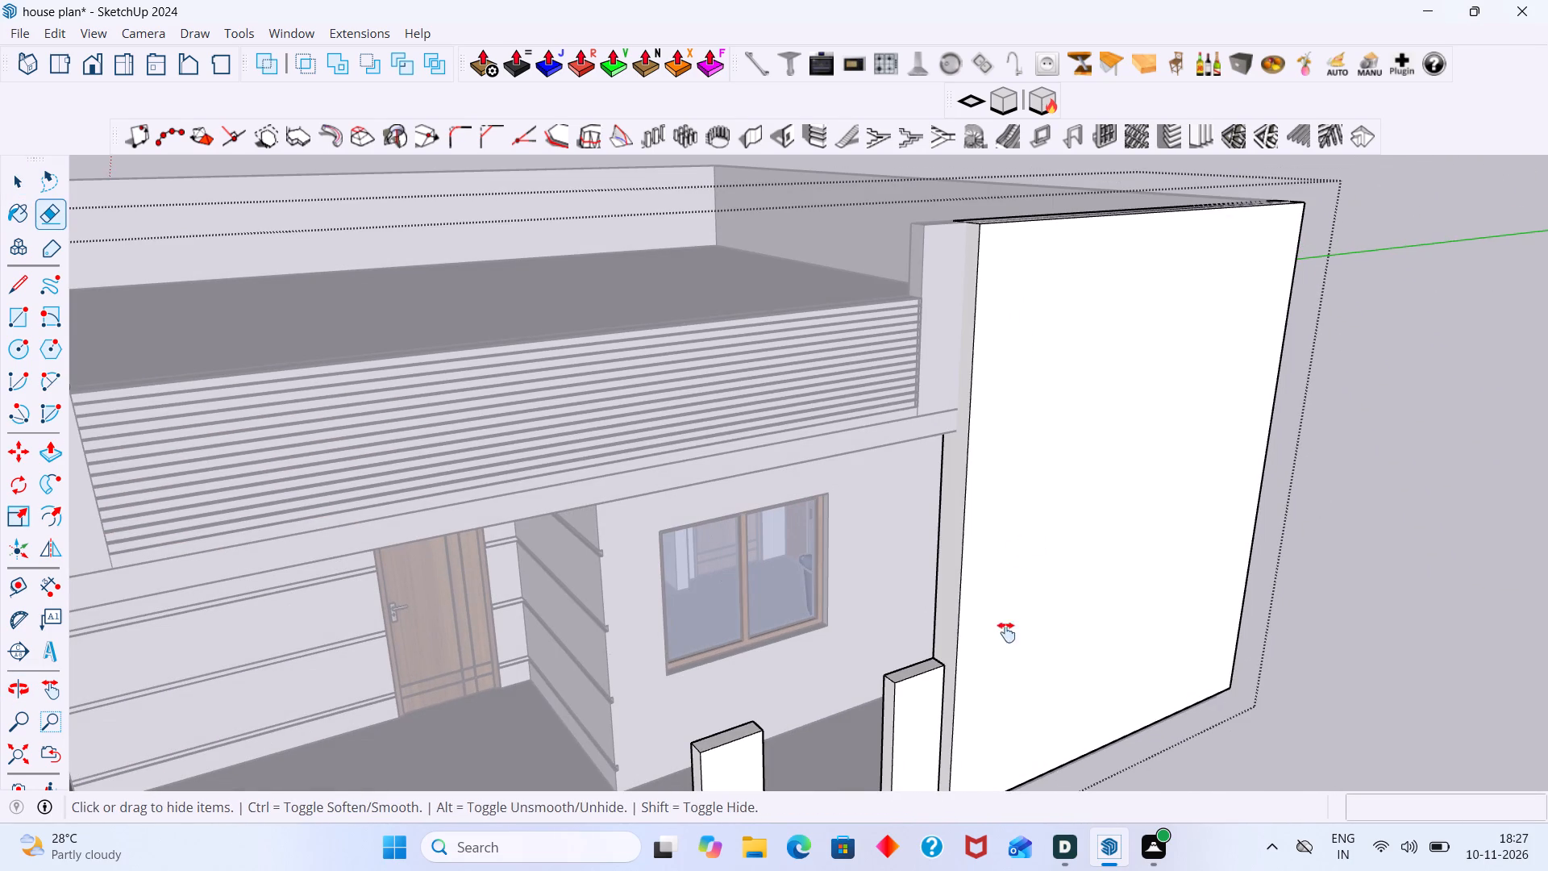
pyautogui.keyDown('shift'); pyautogui.moveTo(1006, 632); pyautogui.dragTo(1005, 630, button='middle'); pyautogui.keyUp('shift')
pyautogui.moveTo(1102, 520); pyautogui.dragTo(1045, 623, button='middle')
pyautogui.scroll(8, 982, 607)
pyautogui.scroll(2, 849, 568)
pyautogui.moveTo(848, 568); pyautogui.dragTo(834, 552)
pyautogui.scroll(-6, 863, 554)
pyautogui.press('space')
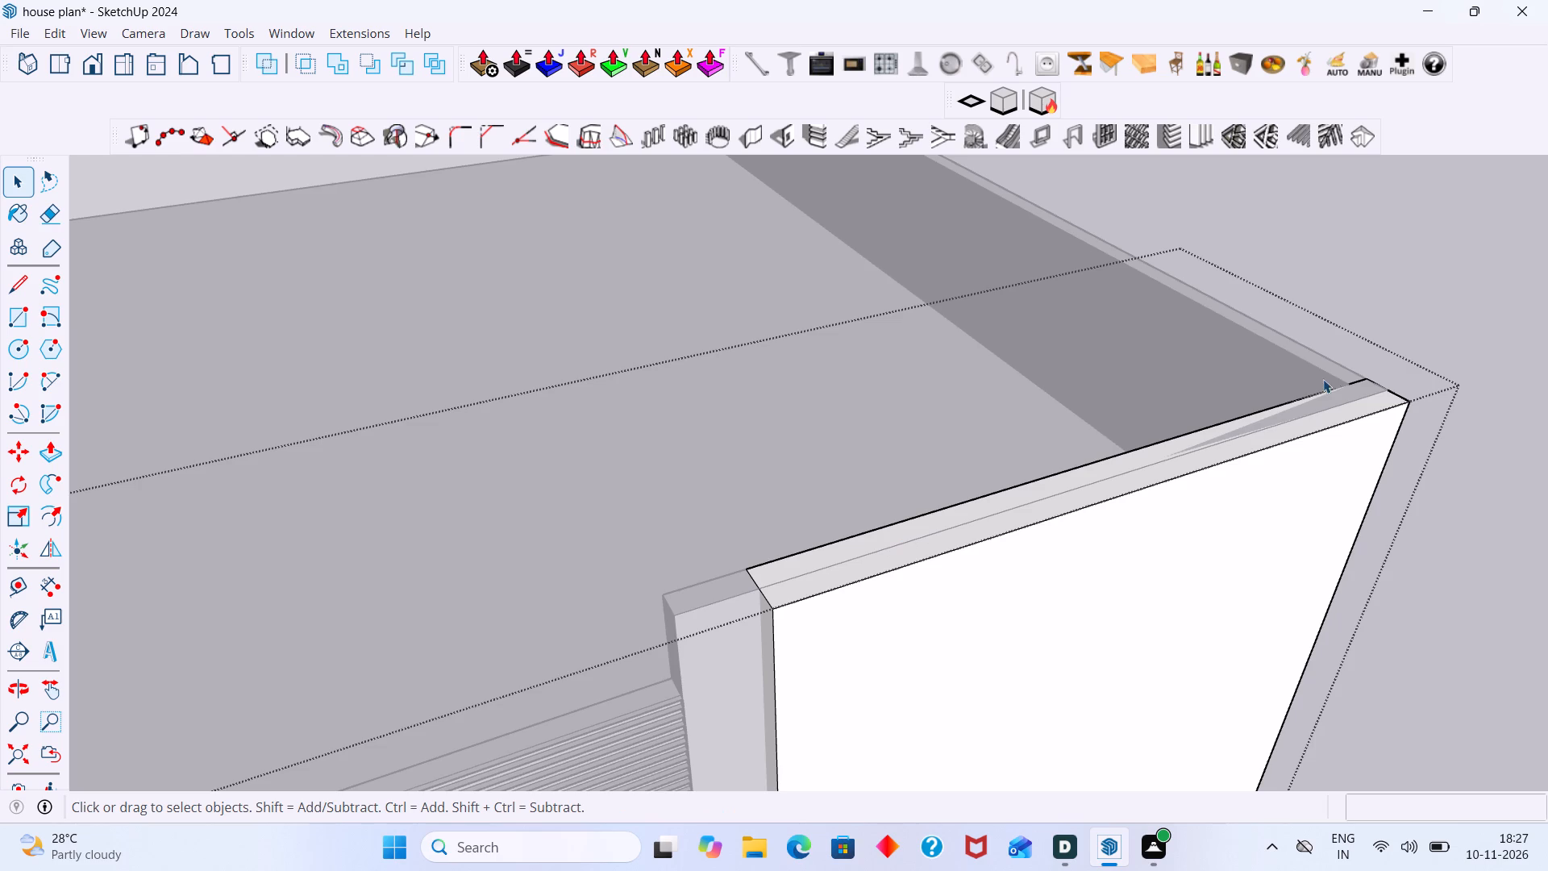
pyautogui.click(1432, 302)
# Reopen the boundary wall group to check the faces along the raised wall's top, then leave the group.
pyautogui.scroll(-11, 1258, 395)
pyautogui.moveTo(1107, 519); pyautogui.dragTo(1084, 582, button='middle')
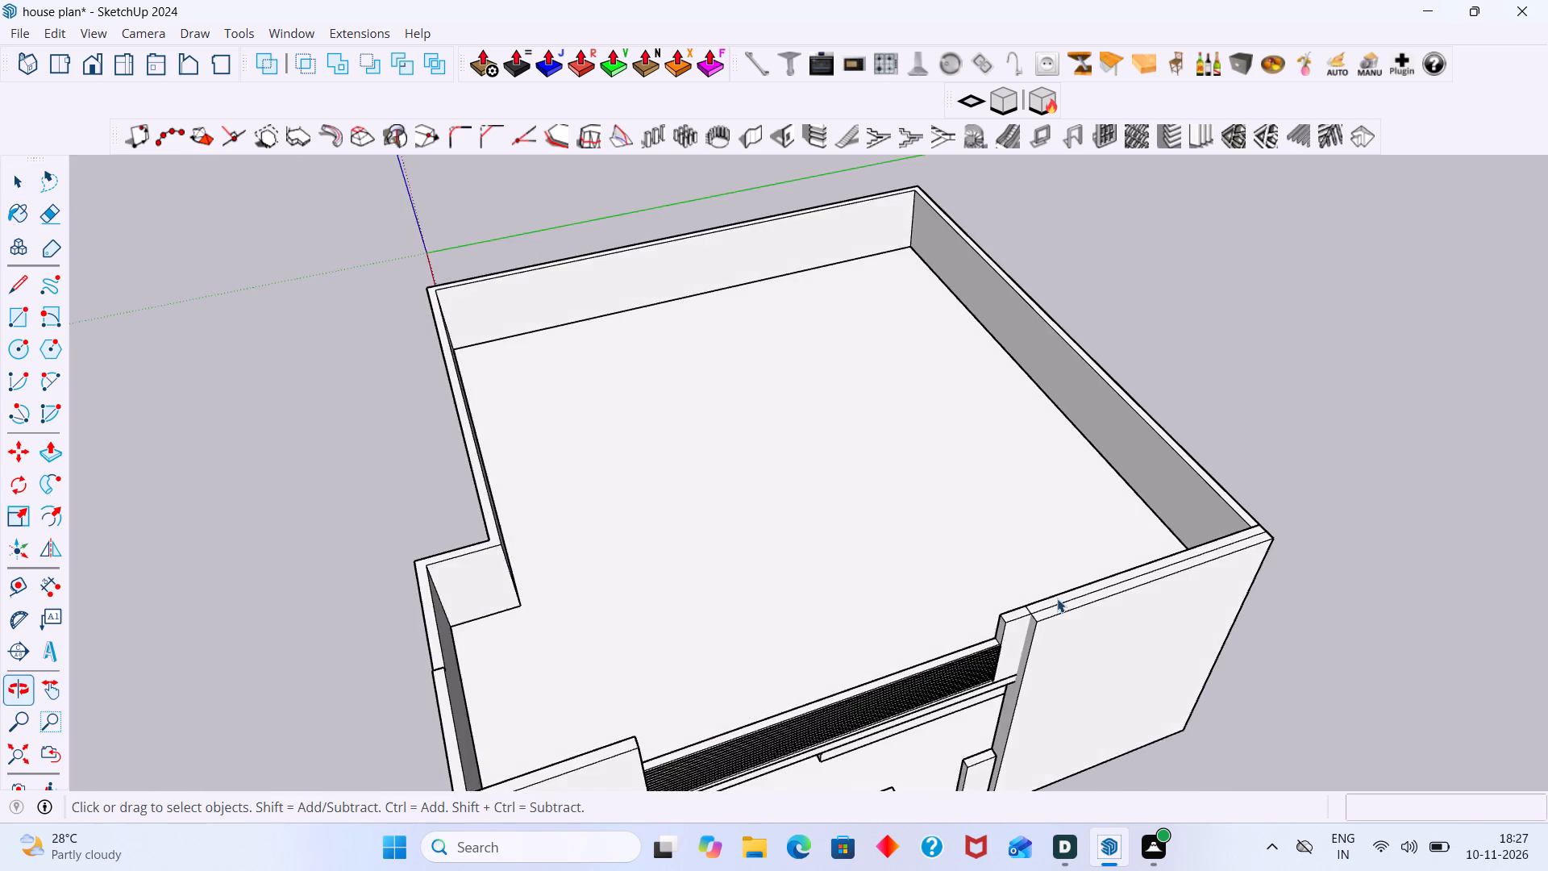
pyautogui.scroll(13, 1059, 596)
pyautogui.click(1022, 614)
pyautogui.doubleClick(1025, 611)
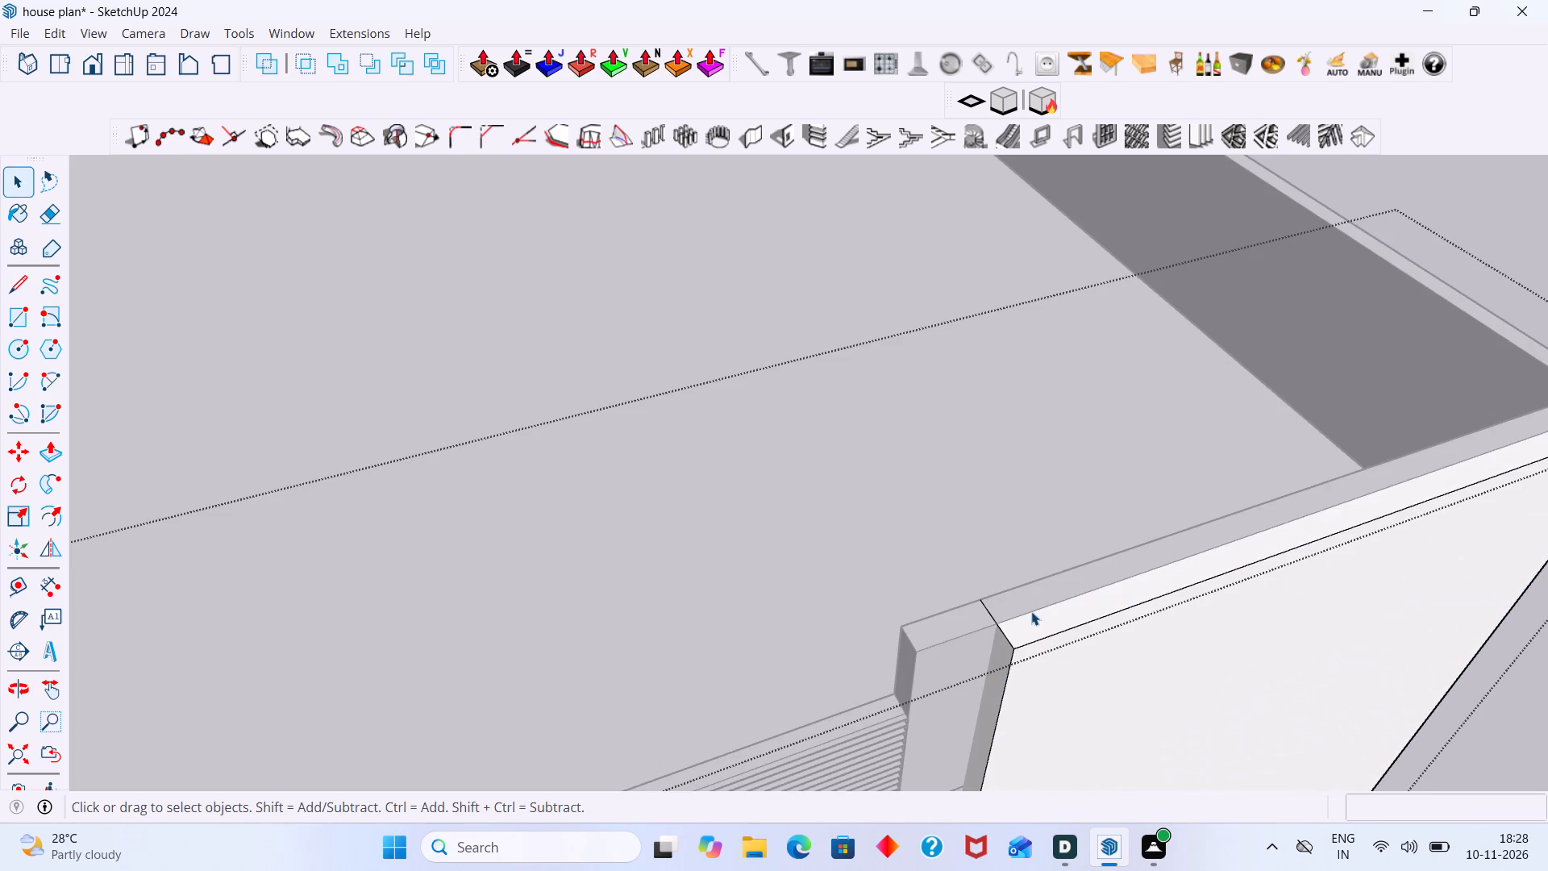
pyautogui.click(1033, 611)
pyautogui.click(1054, 613)
pyautogui.scroll(-7, 1062, 599)
pyautogui.click(1500, 283)
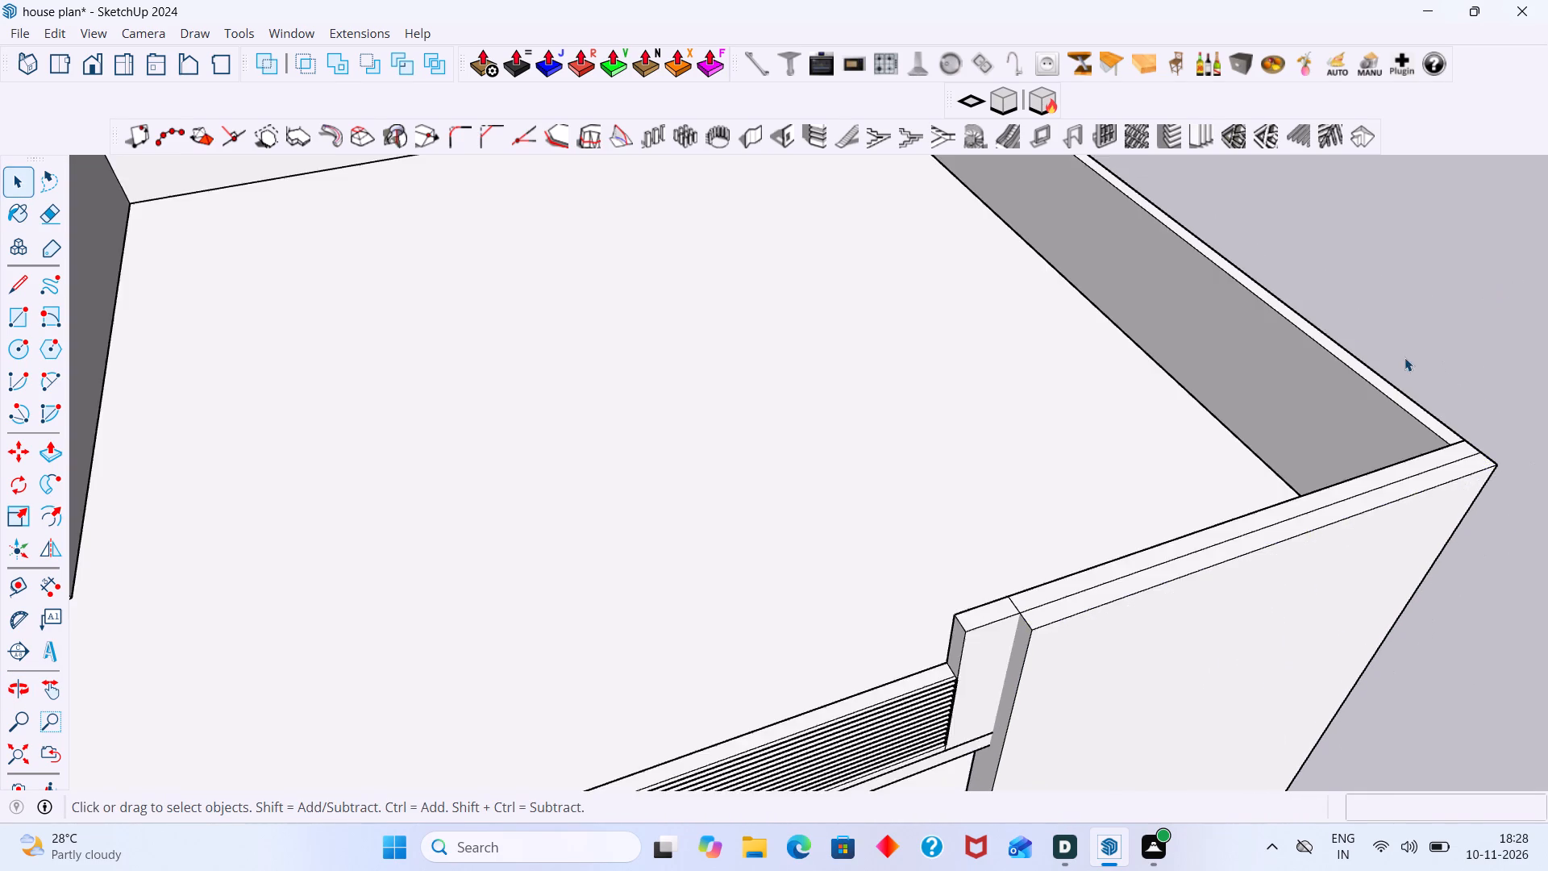
# Examine the raised front wall and its junction with the roof parapet and slatted railing from several angles.
pyautogui.scroll(-9, 1365, 403)
pyautogui.moveTo(1371, 489); pyautogui.dragTo(1288, 384, button='middle')
pyautogui.scroll(6, 1174, 445)
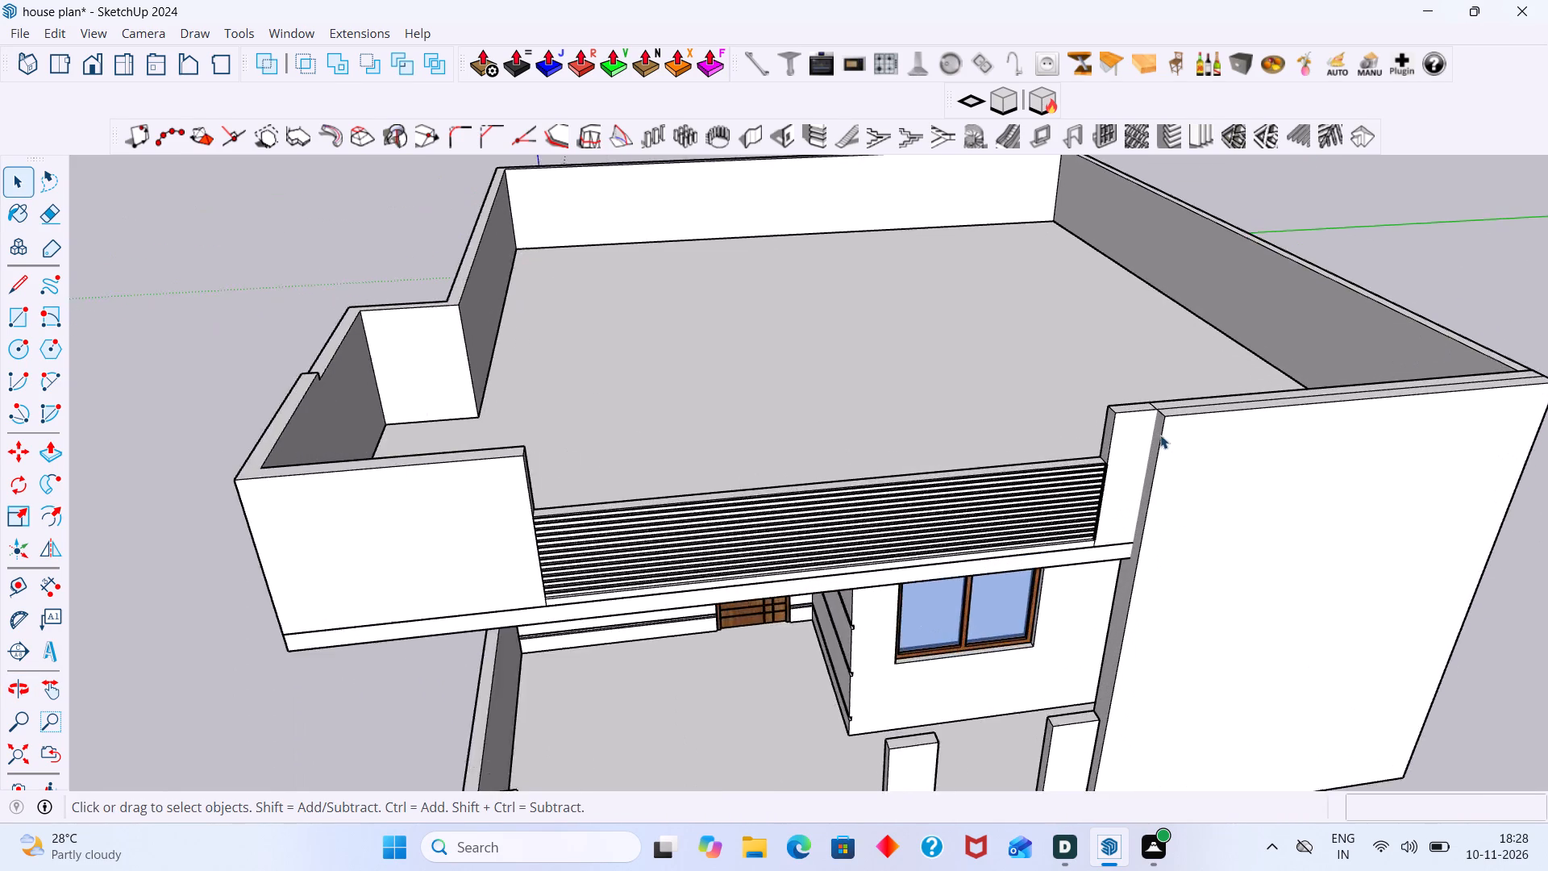
pyautogui.scroll(4, 1160, 435)
pyautogui.scroll(-1, 1186, 415)
pyautogui.keyDown('shift'); pyautogui.moveTo(1196, 416); pyautogui.dragTo(1096, 414, button='middle'); pyautogui.keyUp('shift')
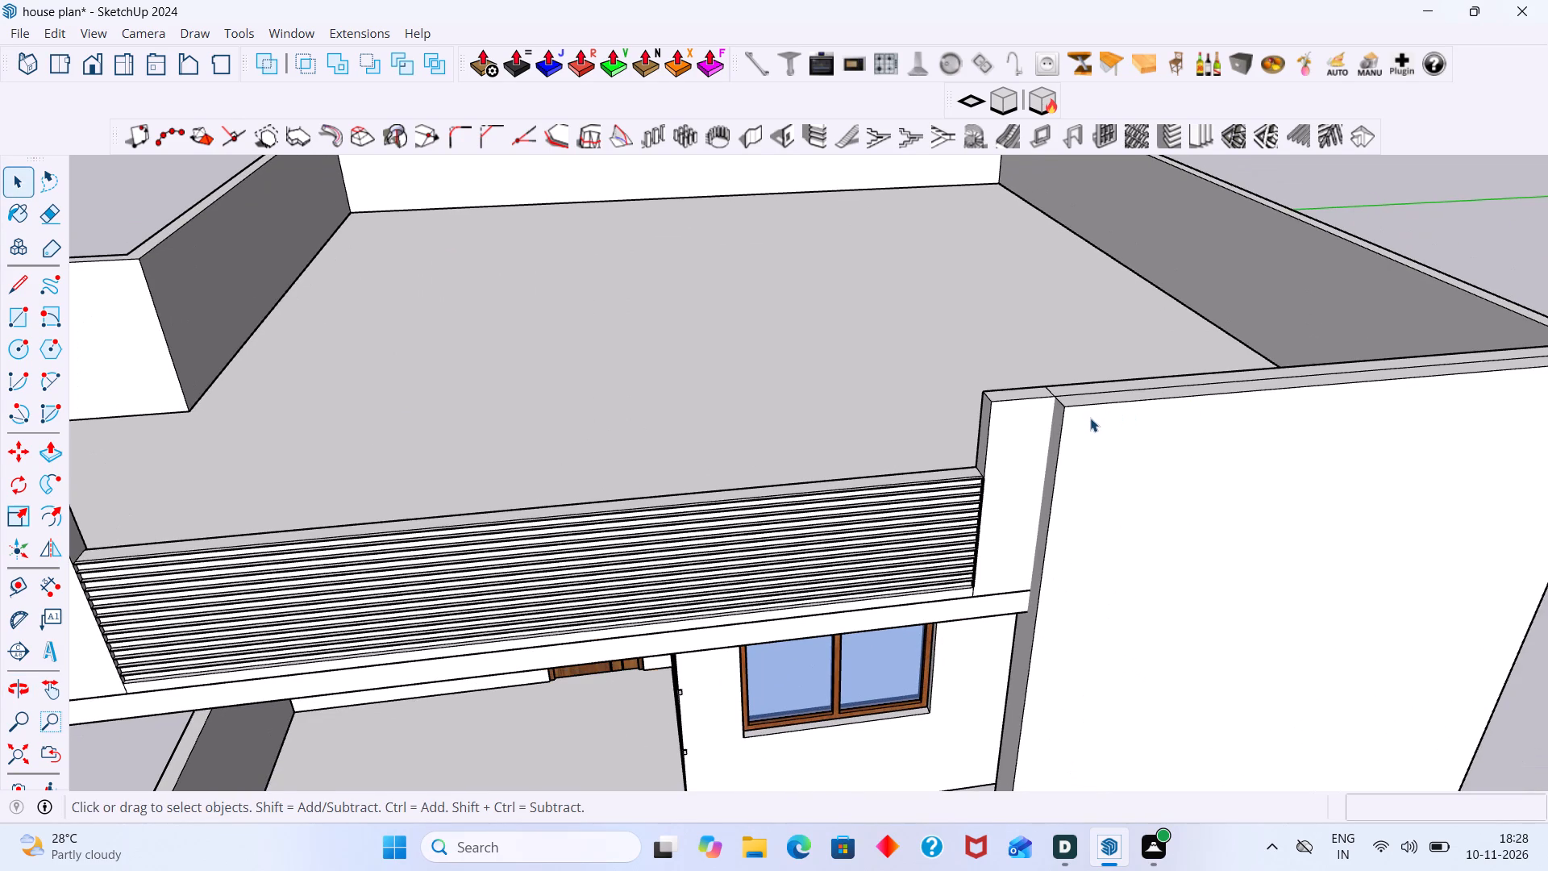
pyautogui.scroll(-4, 1089, 423)
pyautogui.keyDown('shift'); pyautogui.moveTo(1115, 445); pyautogui.dragTo(883, 429, button='middle'); pyautogui.keyUp('shift')
pyautogui.scroll(-3, 934, 460)
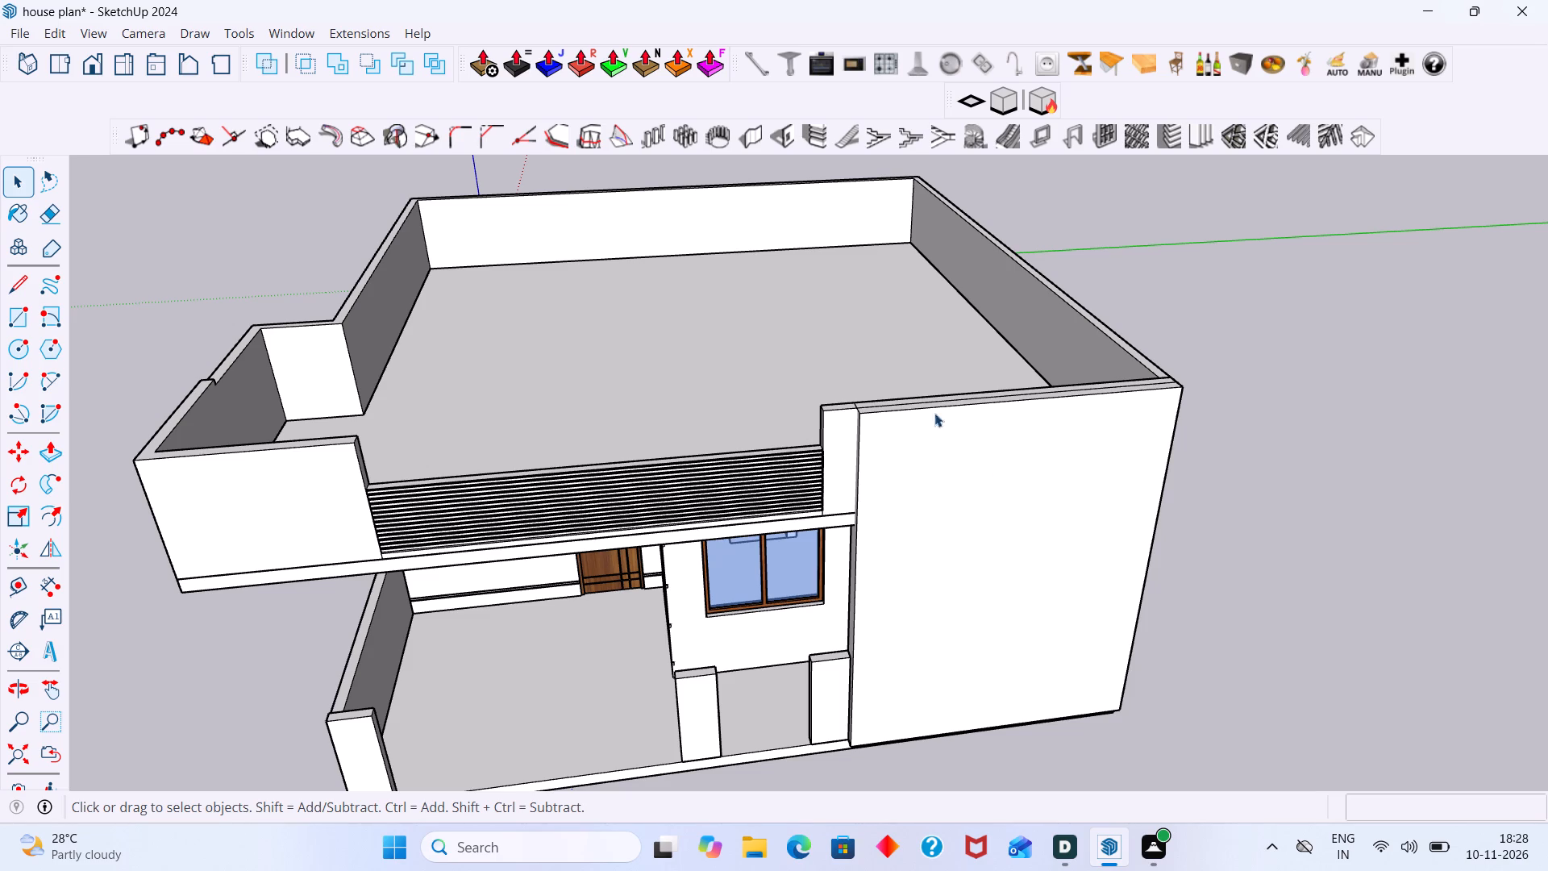
pyautogui.scroll(11, 885, 395)
pyautogui.scroll(-3, 946, 394)
pyautogui.moveTo(937, 493); pyautogui.dragTo(919, 516, button='middle')
pyautogui.scroll(3, 882, 456)
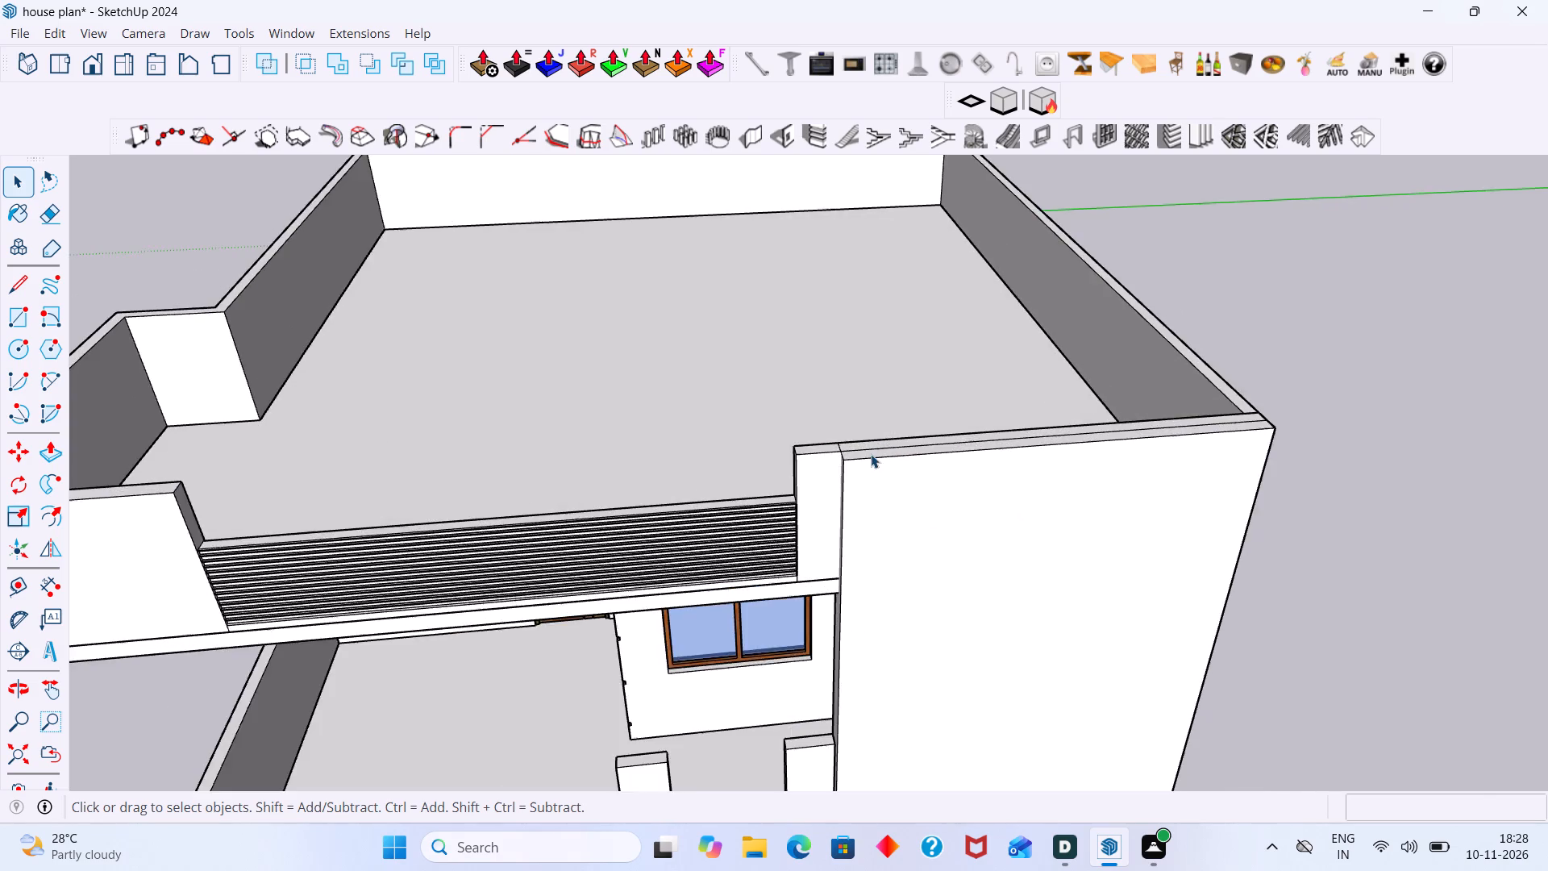
pyautogui.scroll(13, 871, 454)
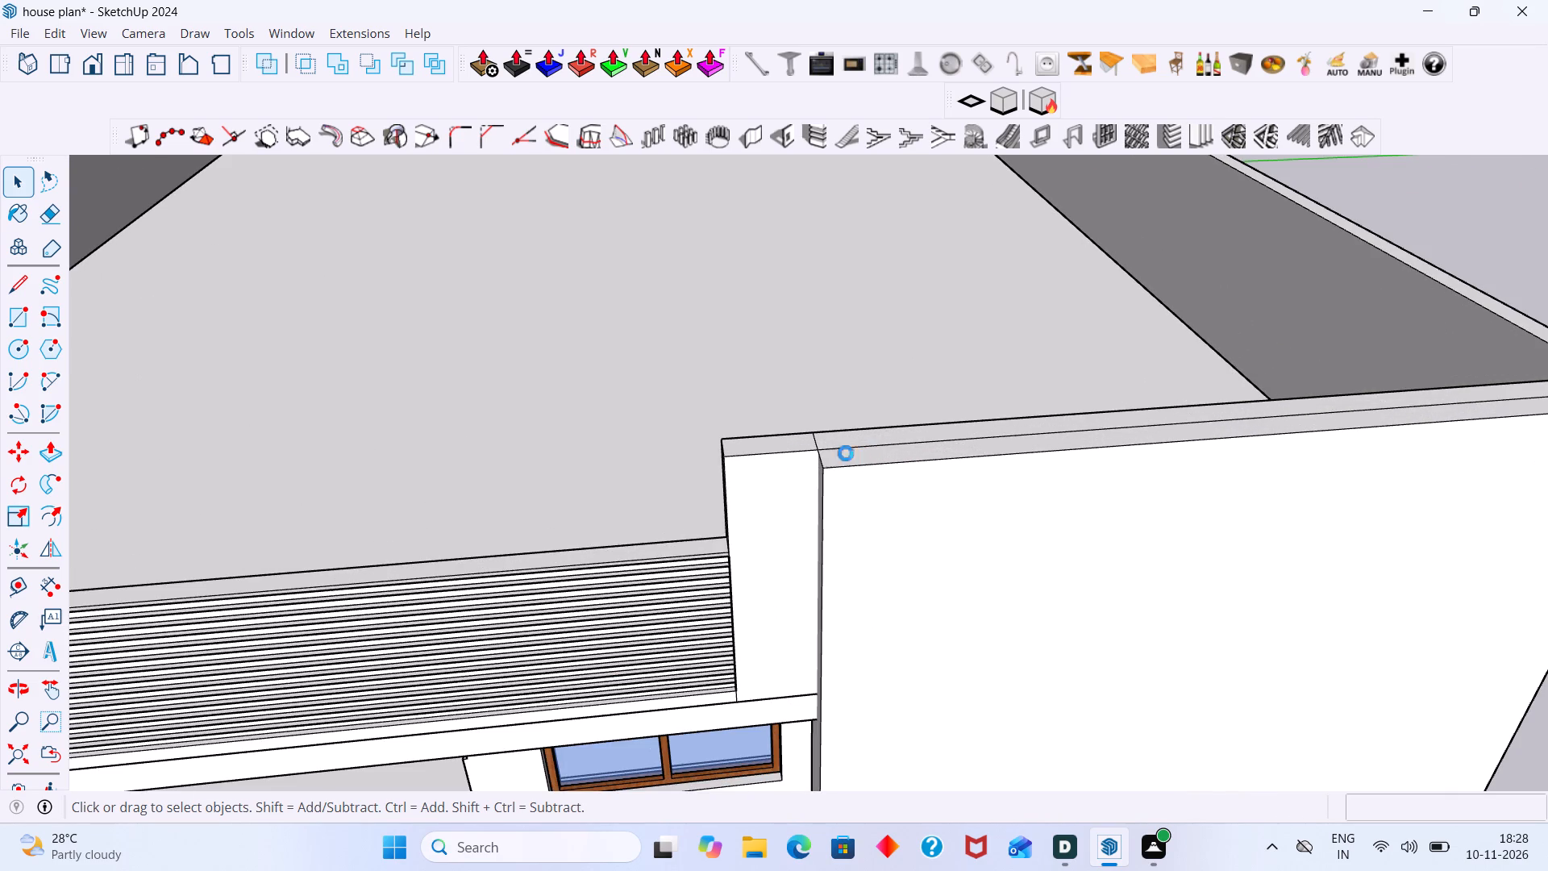
pyautogui.scroll(-3, 870, 461)
# Open the boundary wall group and extrude the raised front wall's top face upward about 1' 11 3/16" with Push/Pull, then leave the group.
pyautogui.scroll(-1, 868, 469)
pyautogui.moveTo(871, 479); pyautogui.dragTo(882, 536, button='middle')
pyautogui.moveTo(885, 502); pyautogui.dragTo(840, 553, button='middle')
pyautogui.scroll(-4, 838, 533)
pyautogui.scroll(8, 834, 543)
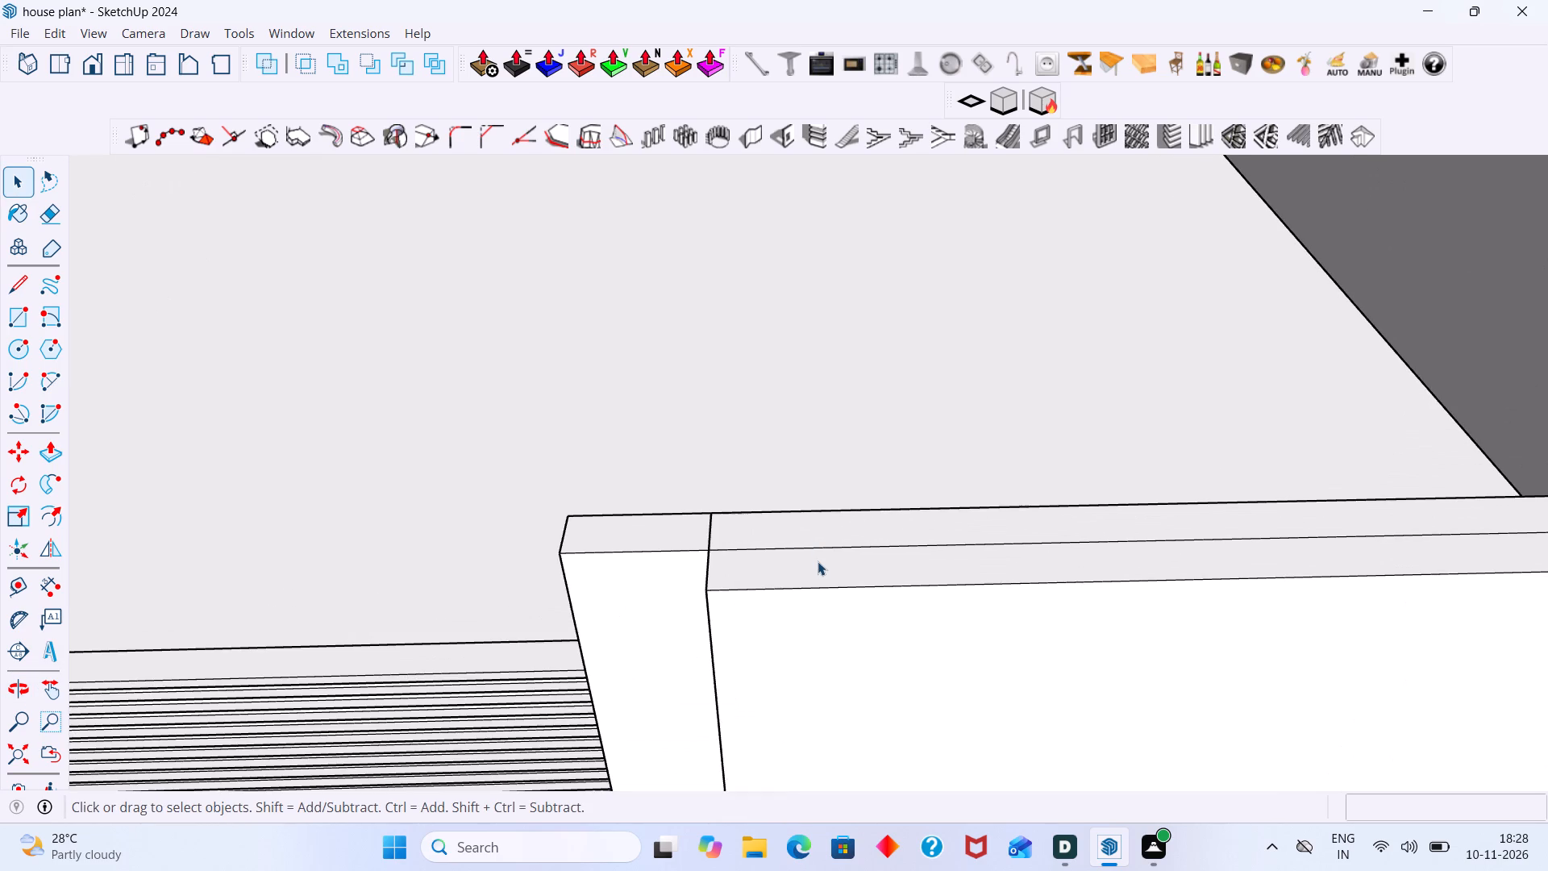
pyautogui.click(818, 562)
pyautogui.doubleClick(818, 562)
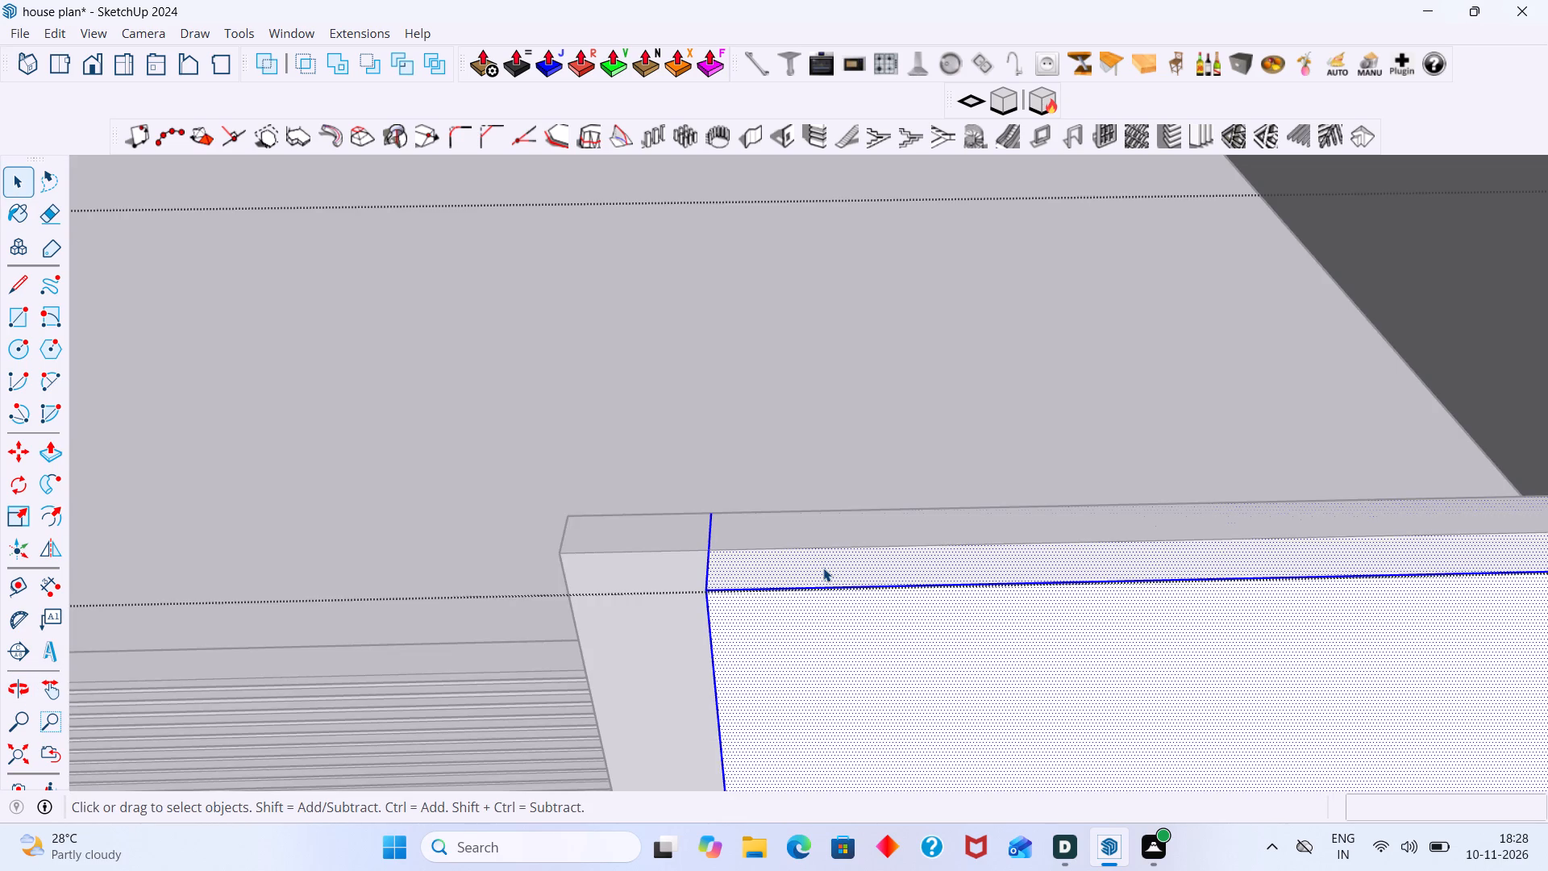
pyautogui.press('p')
pyautogui.click(823, 568)
pyautogui.scroll(-2, 805, 464)
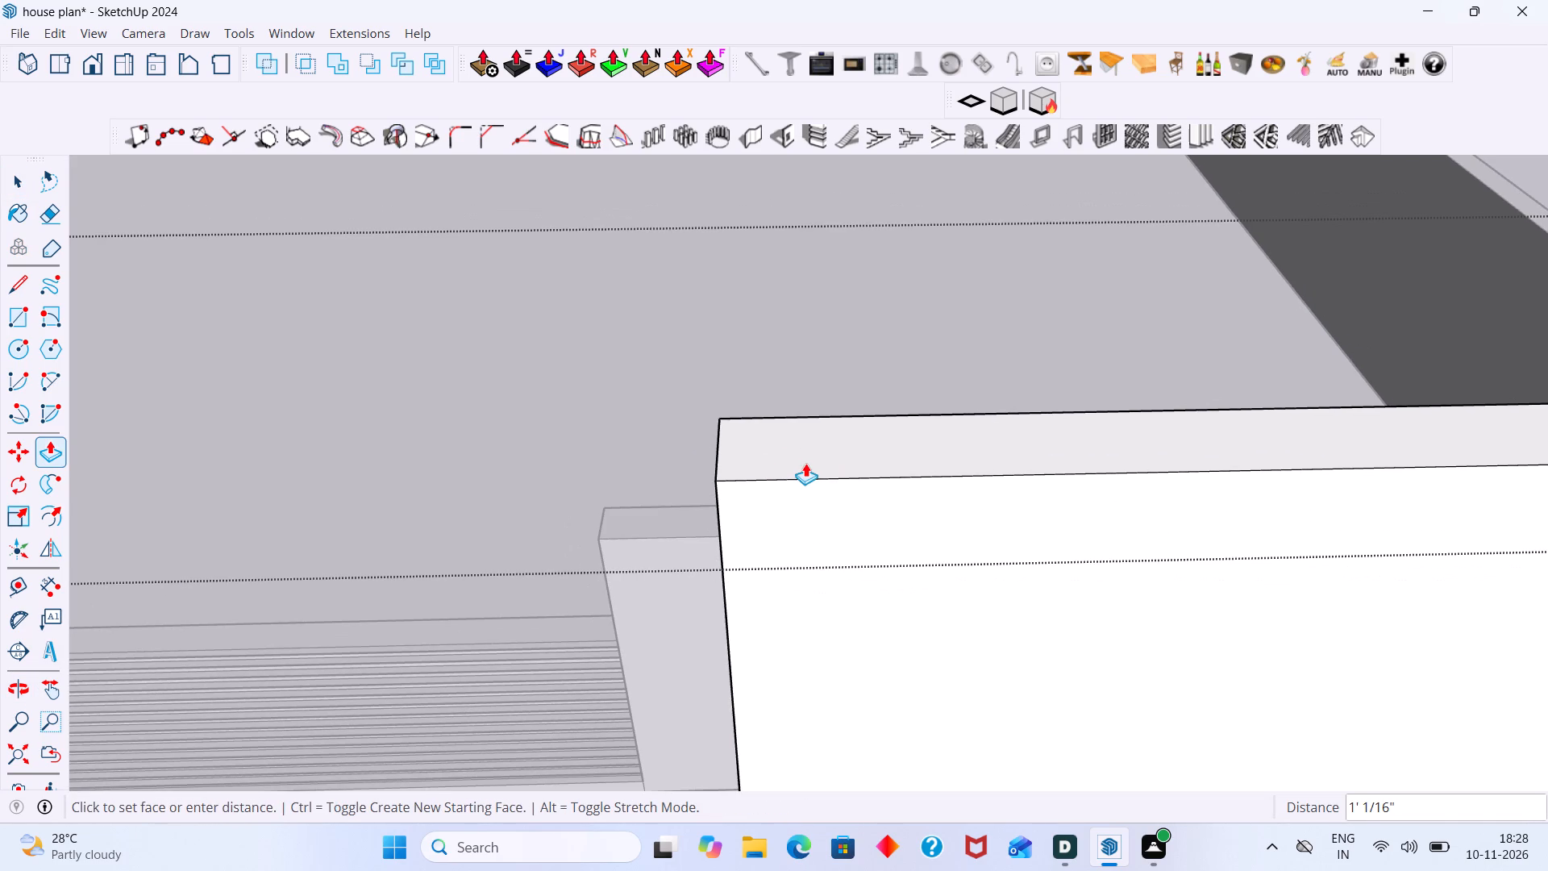
pyautogui.scroll(-10, 818, 381)
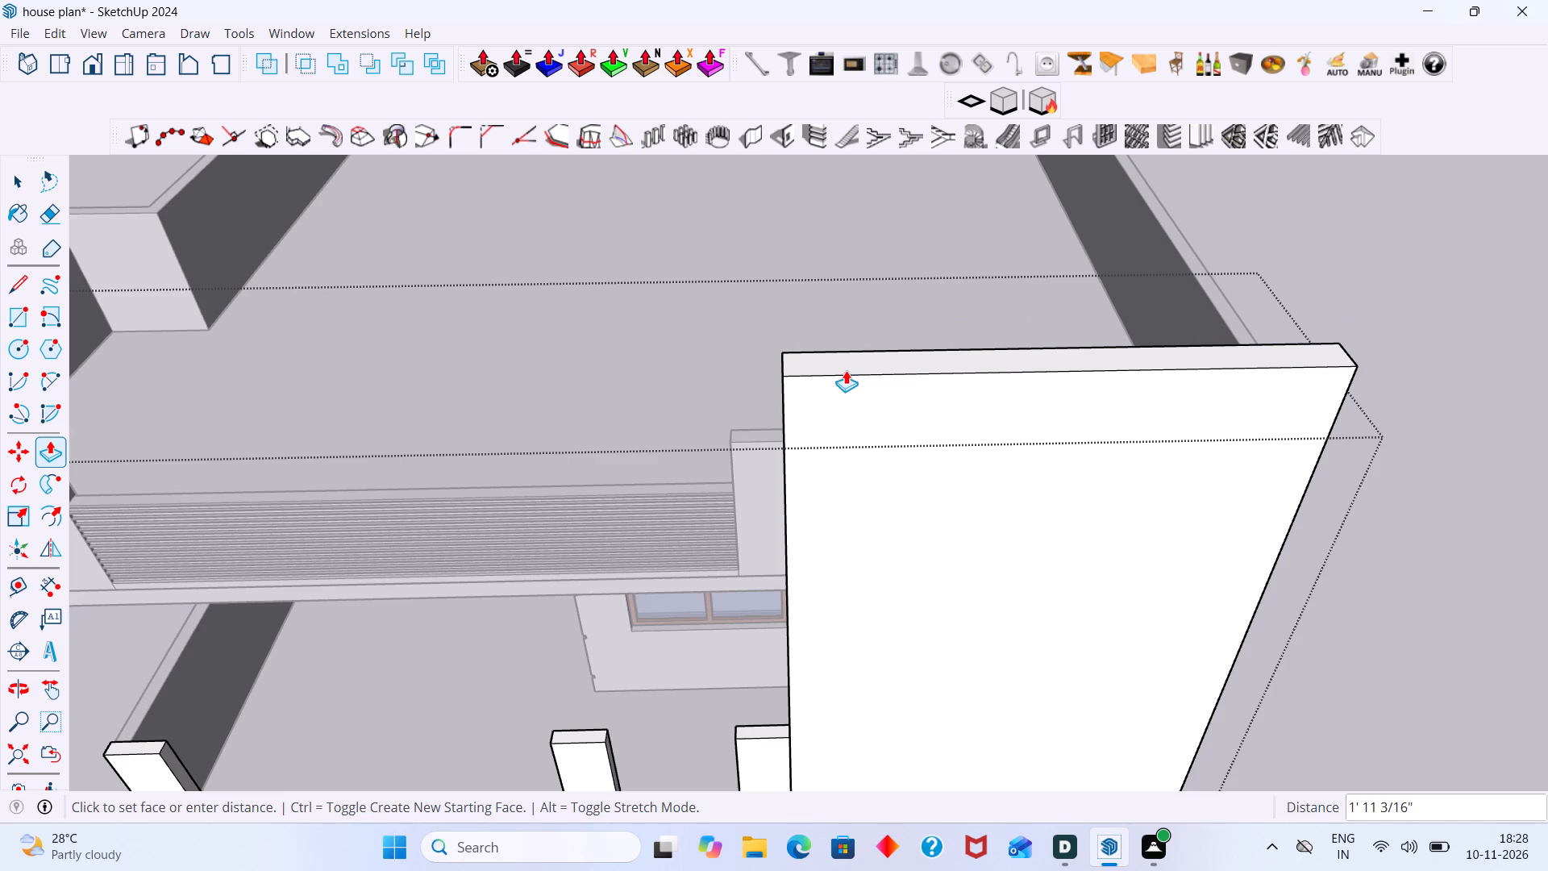
pyautogui.click(846, 370)
pyautogui.press('space')
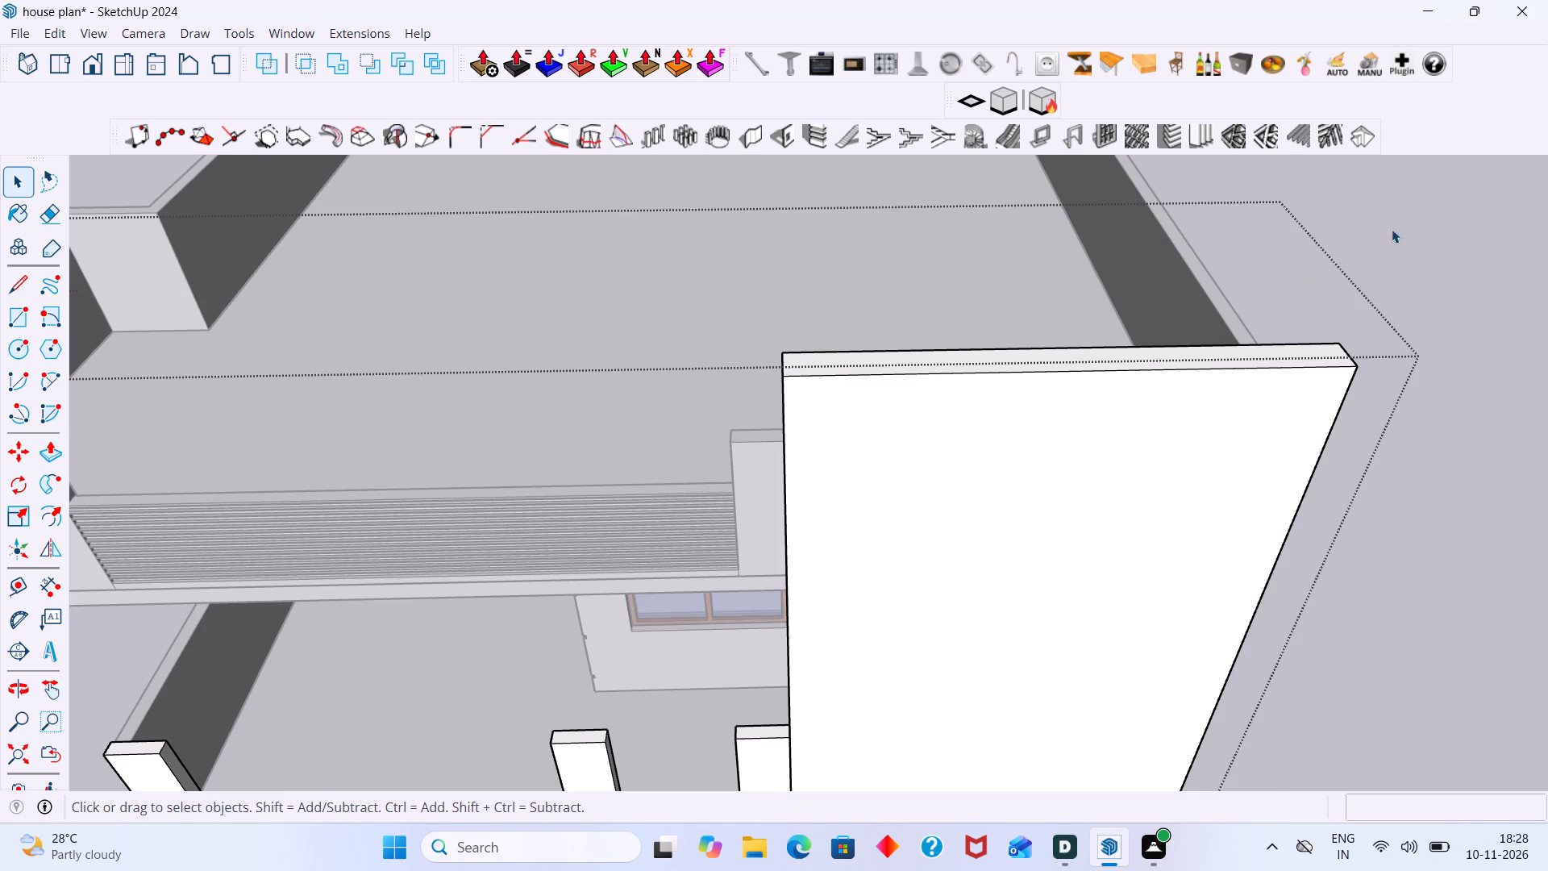
pyautogui.click(1392, 229)
# Erase the leftover vertical edge on the raised front wall's outer end face, then leave the boundary wall group.
pyautogui.scroll(-6, 1135, 327)
pyautogui.moveTo(1050, 405); pyautogui.dragTo(1391, 426, button='middle')
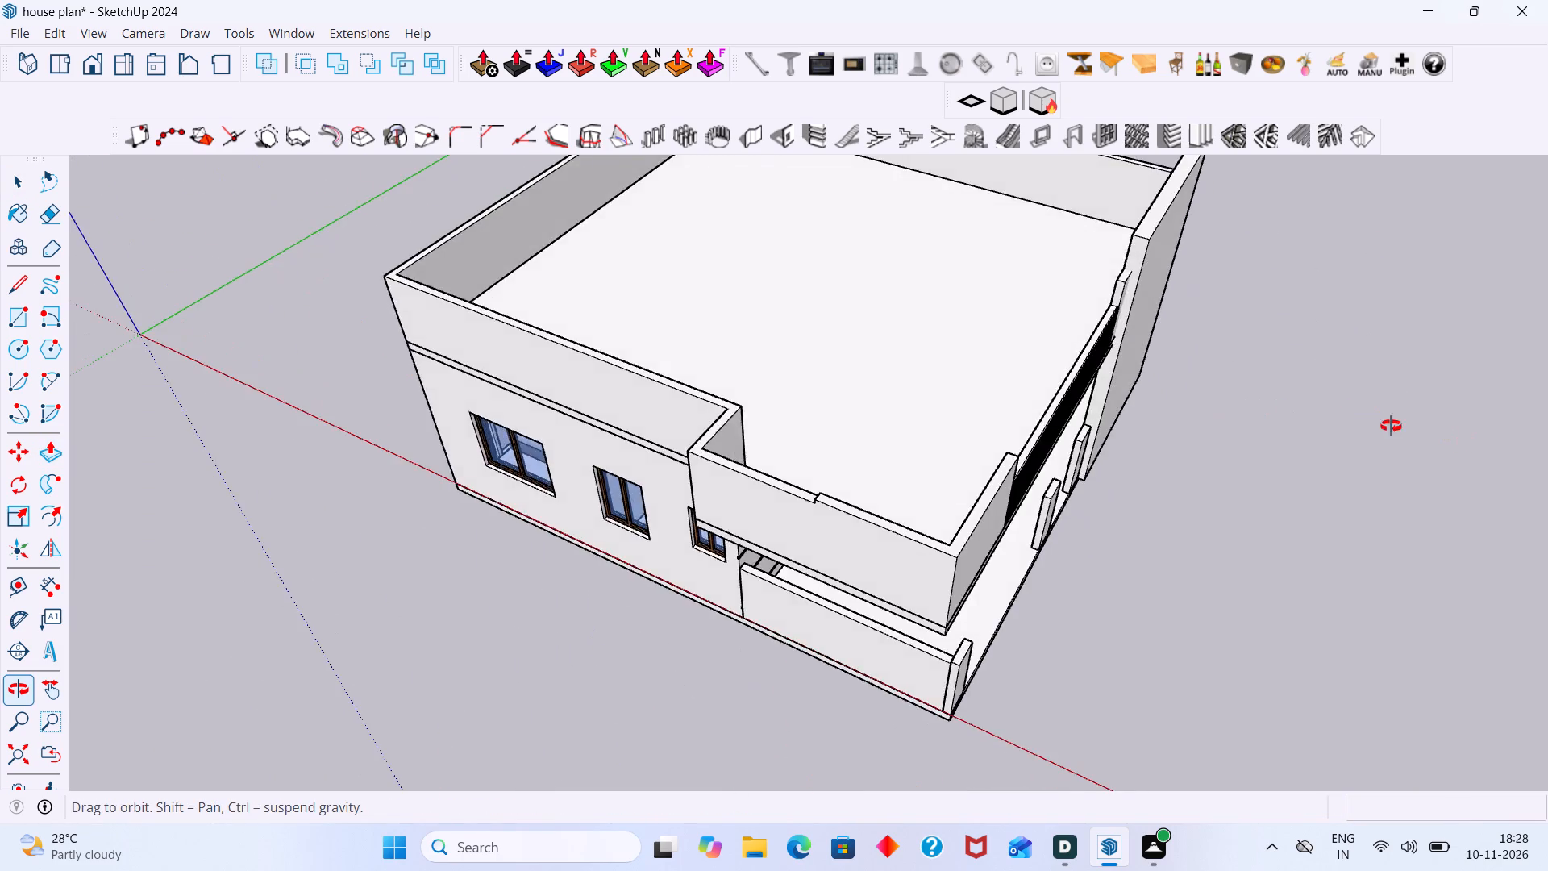
pyautogui.moveTo(1391, 426); pyautogui.dragTo(782, 373, button='middle')
pyautogui.scroll(7, 979, 386)
pyautogui.moveTo(865, 419); pyautogui.dragTo(772, 434, button='middle')
pyautogui.scroll(3, 836, 448)
pyautogui.tripleClick(754, 481)
pyautogui.click(755, 494)
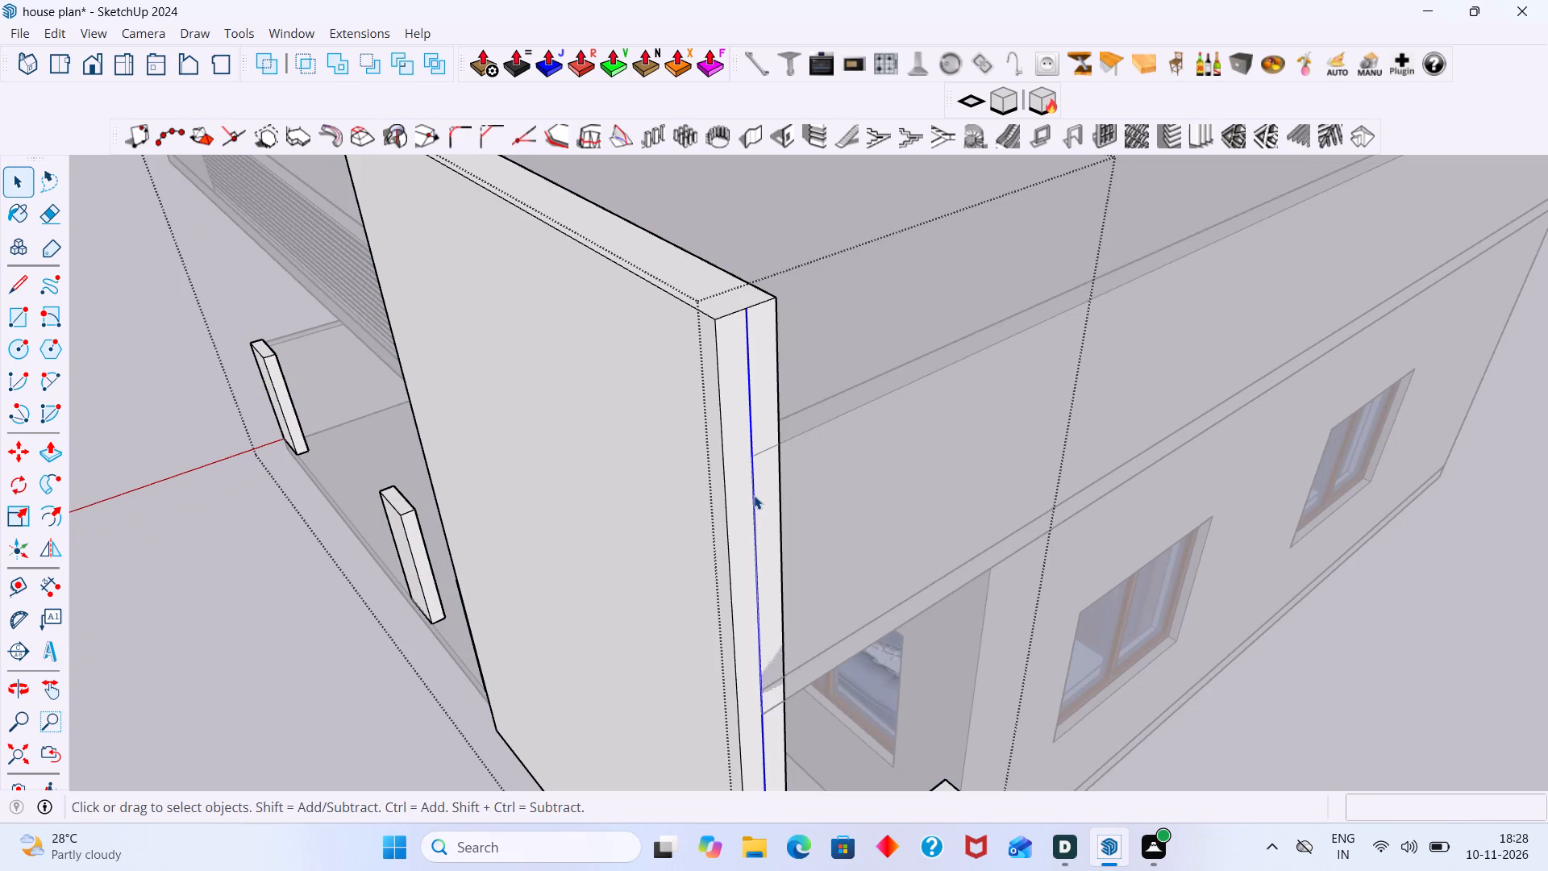
pyautogui.press('Delete')
pyautogui.scroll(-5, 754, 495)
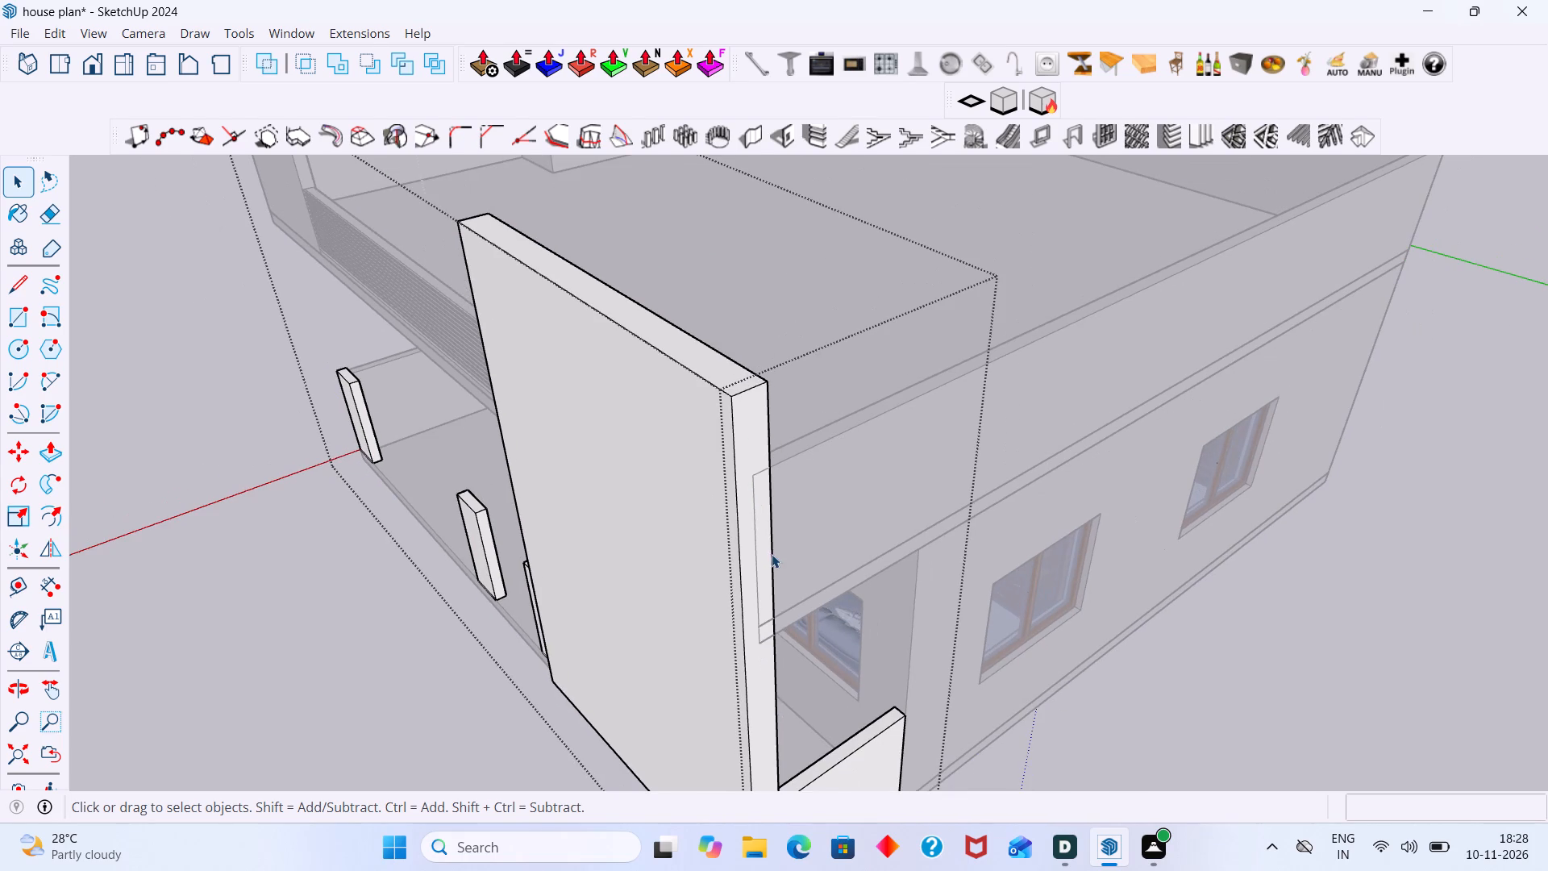
pyautogui.moveTo(773, 563); pyautogui.dragTo(788, 536, button='middle')
pyautogui.click(1316, 652)
# Examine where the side roof parapet meets the raised front wall, reopening the boundary wall group to check its end and inner faces.
pyautogui.scroll(4, 816, 518)
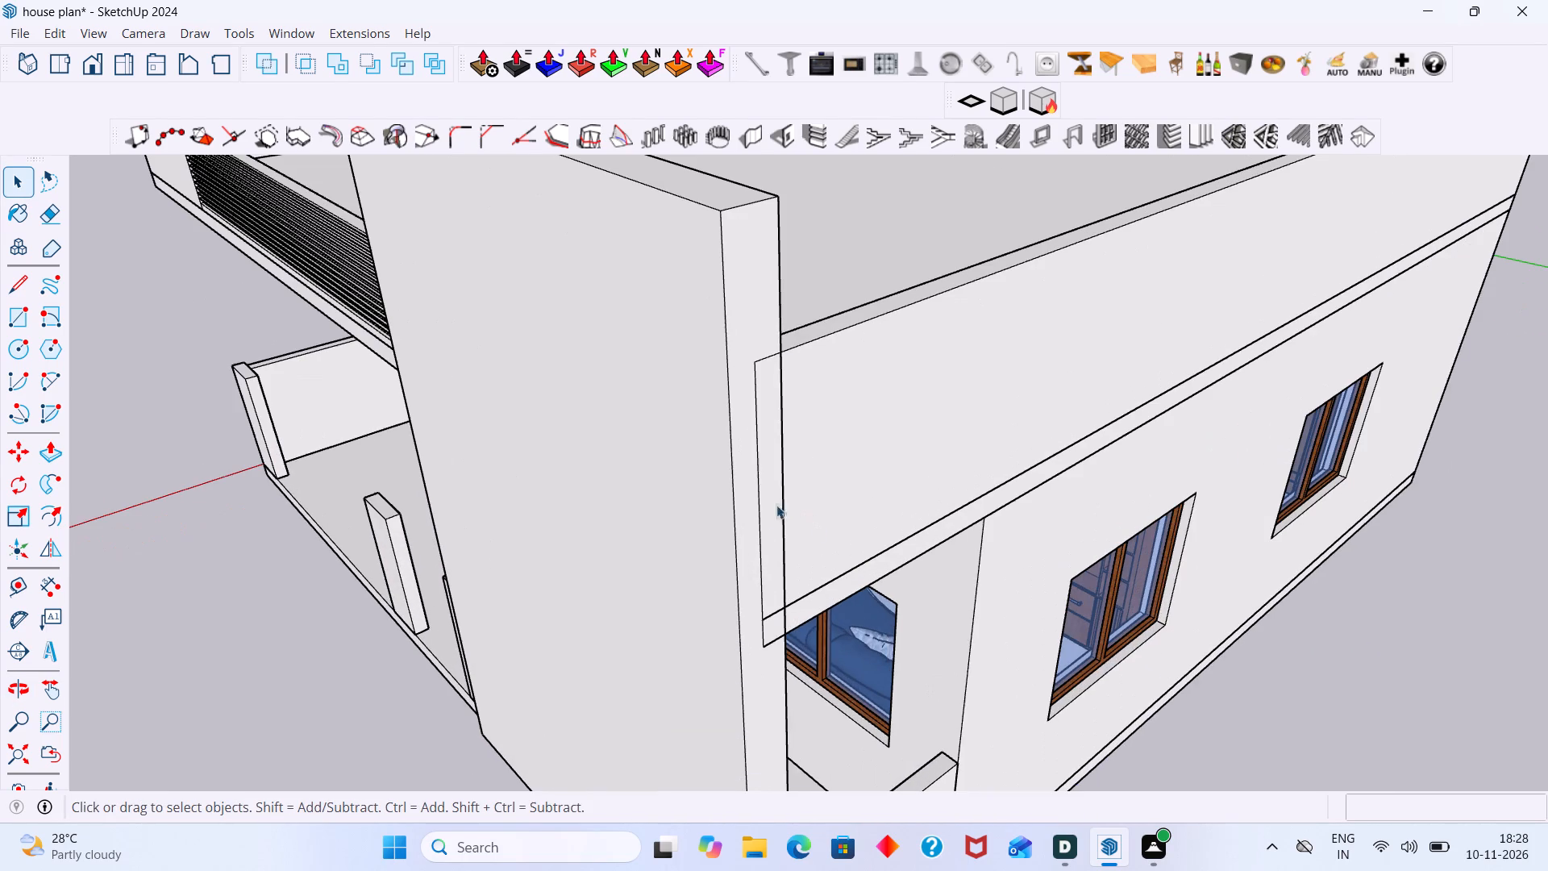
pyautogui.click(761, 514)
pyautogui.click(761, 519)
pyautogui.doubleClick(761, 523)
pyautogui.click(760, 531)
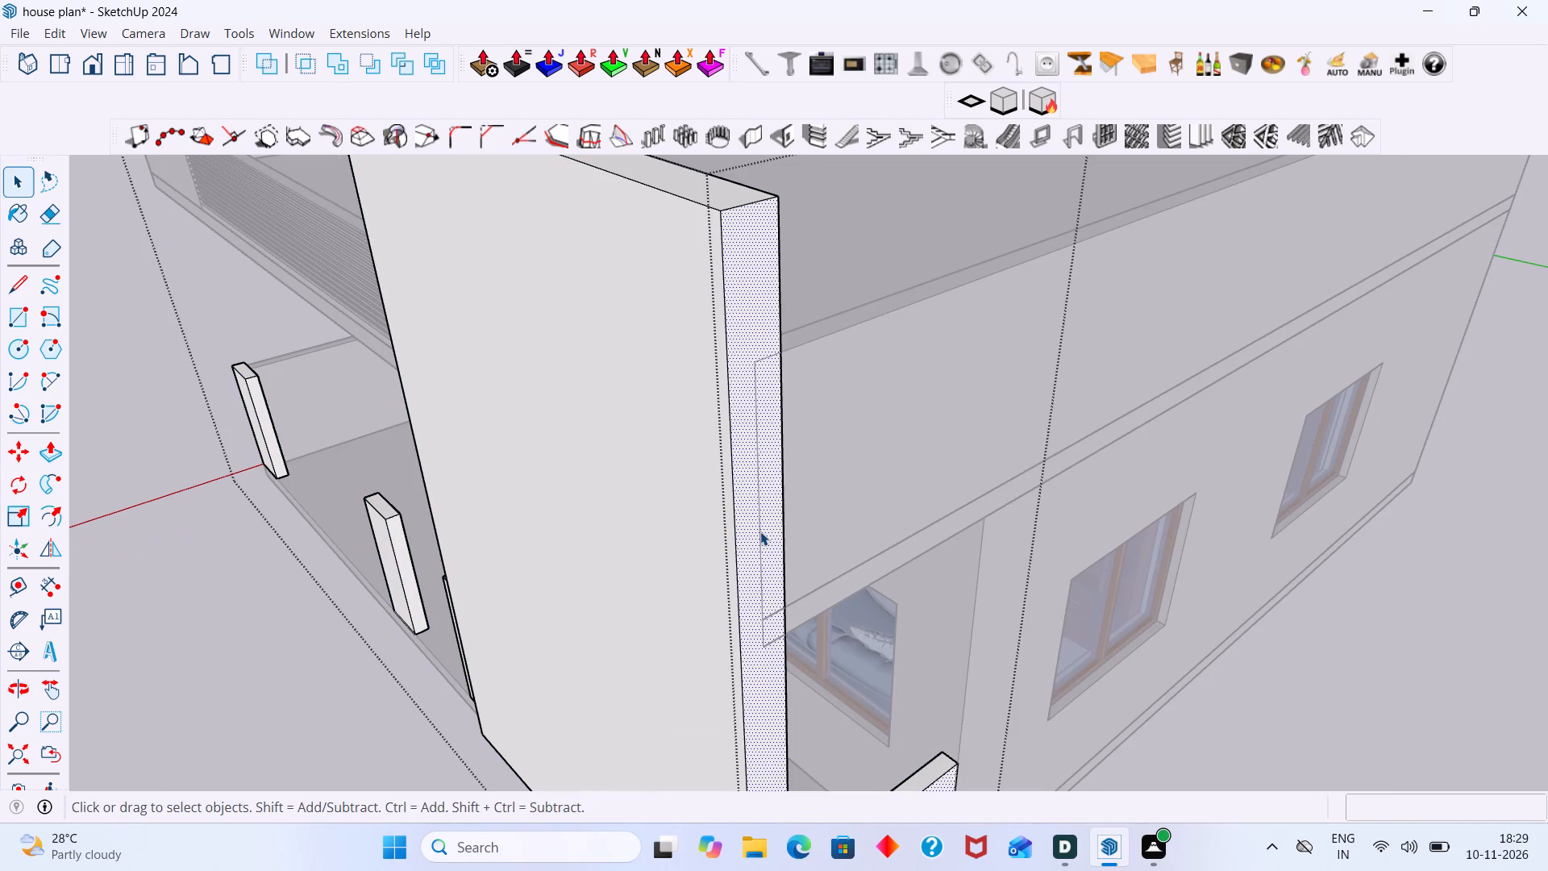
pyautogui.click(1362, 648)
pyautogui.scroll(-4, 962, 556)
pyautogui.scroll(3, 843, 607)
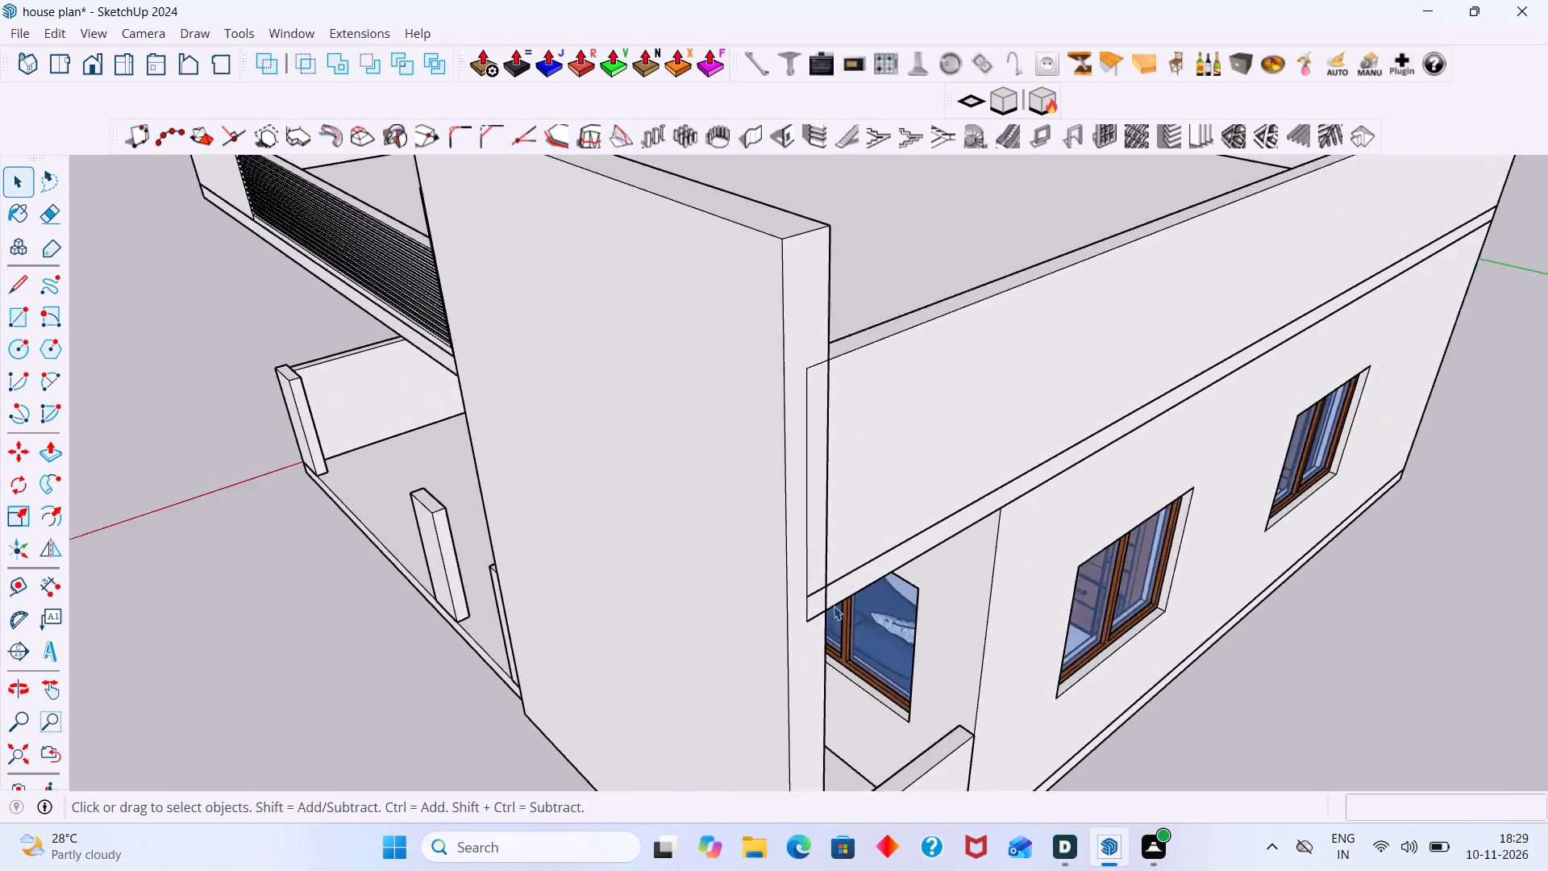
pyautogui.scroll(4, 834, 606)
pyautogui.scroll(-13, 826, 564)
pyautogui.moveTo(830, 419); pyautogui.dragTo(767, 461, button='middle')
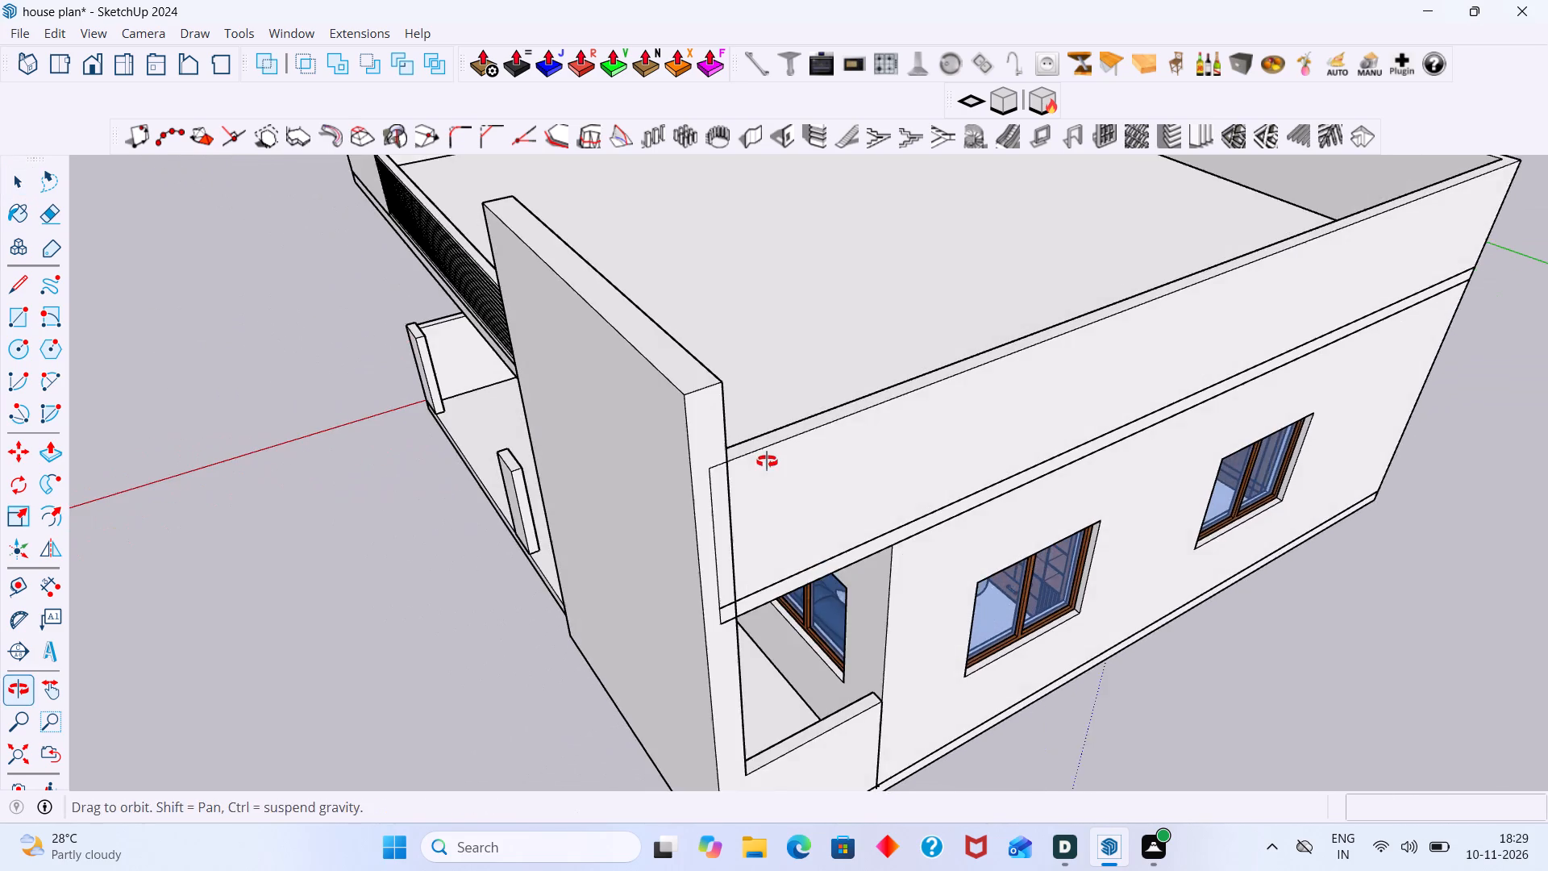
pyautogui.moveTo(767, 461); pyautogui.dragTo(765, 461, button='middle')
pyautogui.moveTo(712, 460); pyautogui.dragTo(518, 527, button='middle')
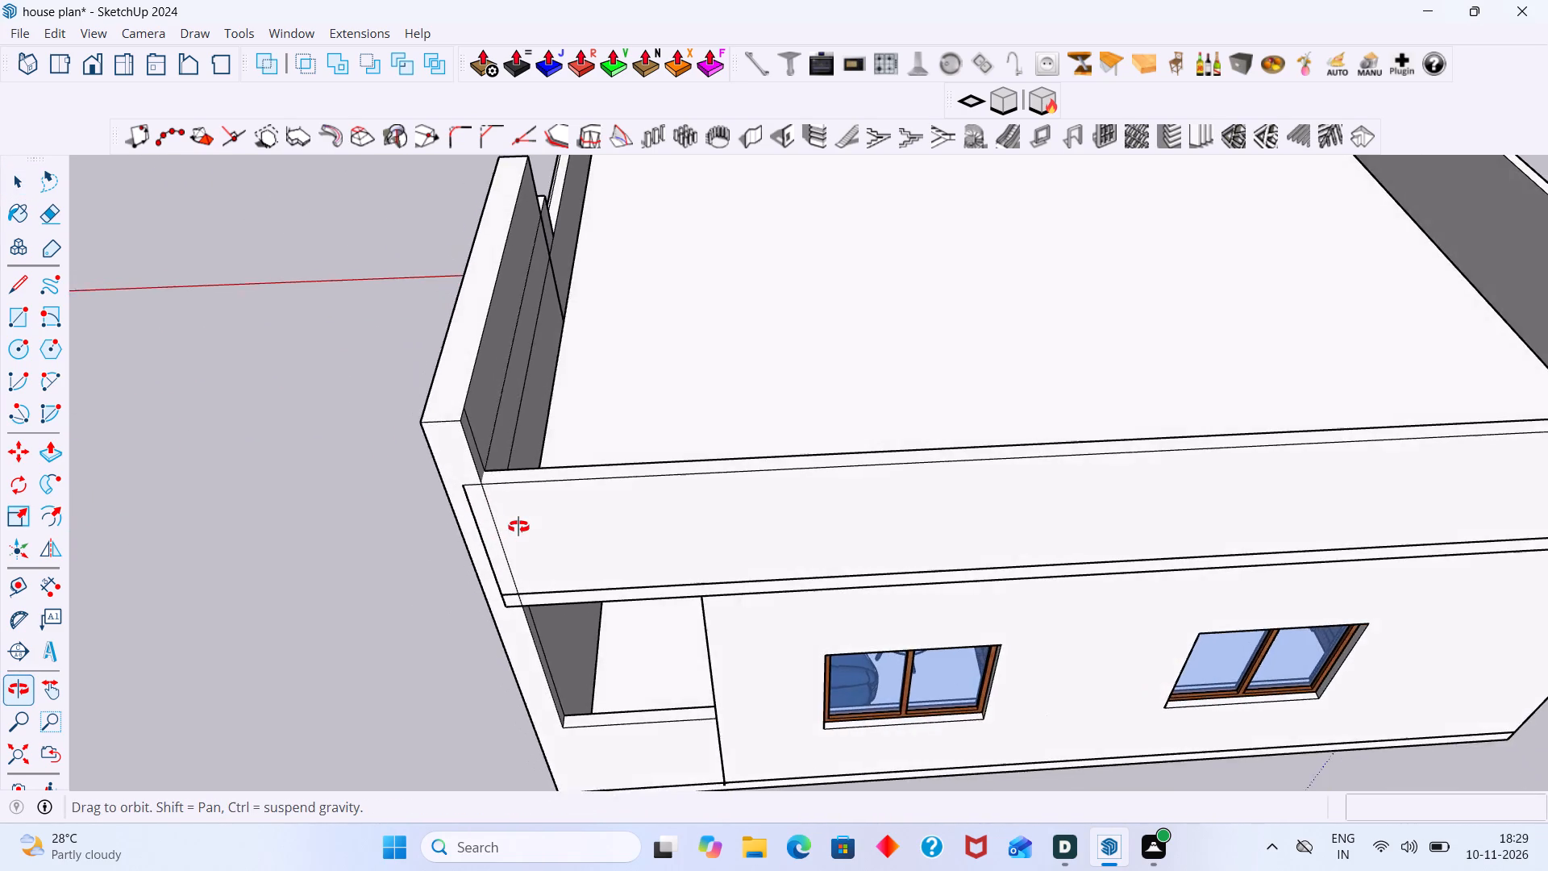
pyautogui.moveTo(518, 527); pyautogui.dragTo(406, 511, button='middle')
pyautogui.scroll(6, 526, 374)
pyautogui.click(470, 365)
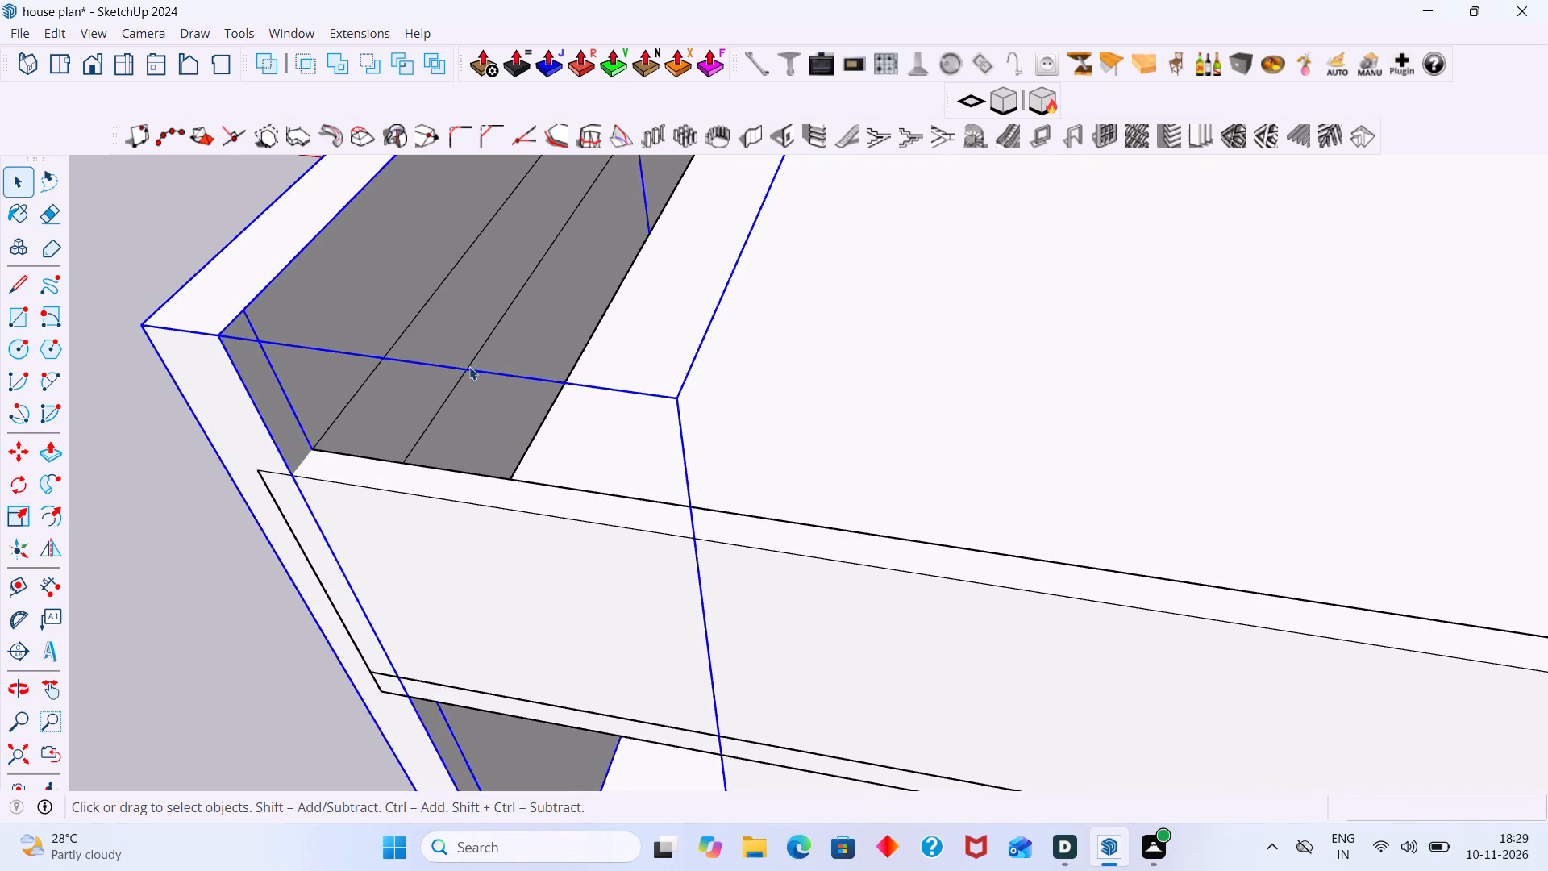
pyautogui.doubleClick(469, 368)
pyautogui.click(456, 389)
pyautogui.scroll(-2, 460, 393)
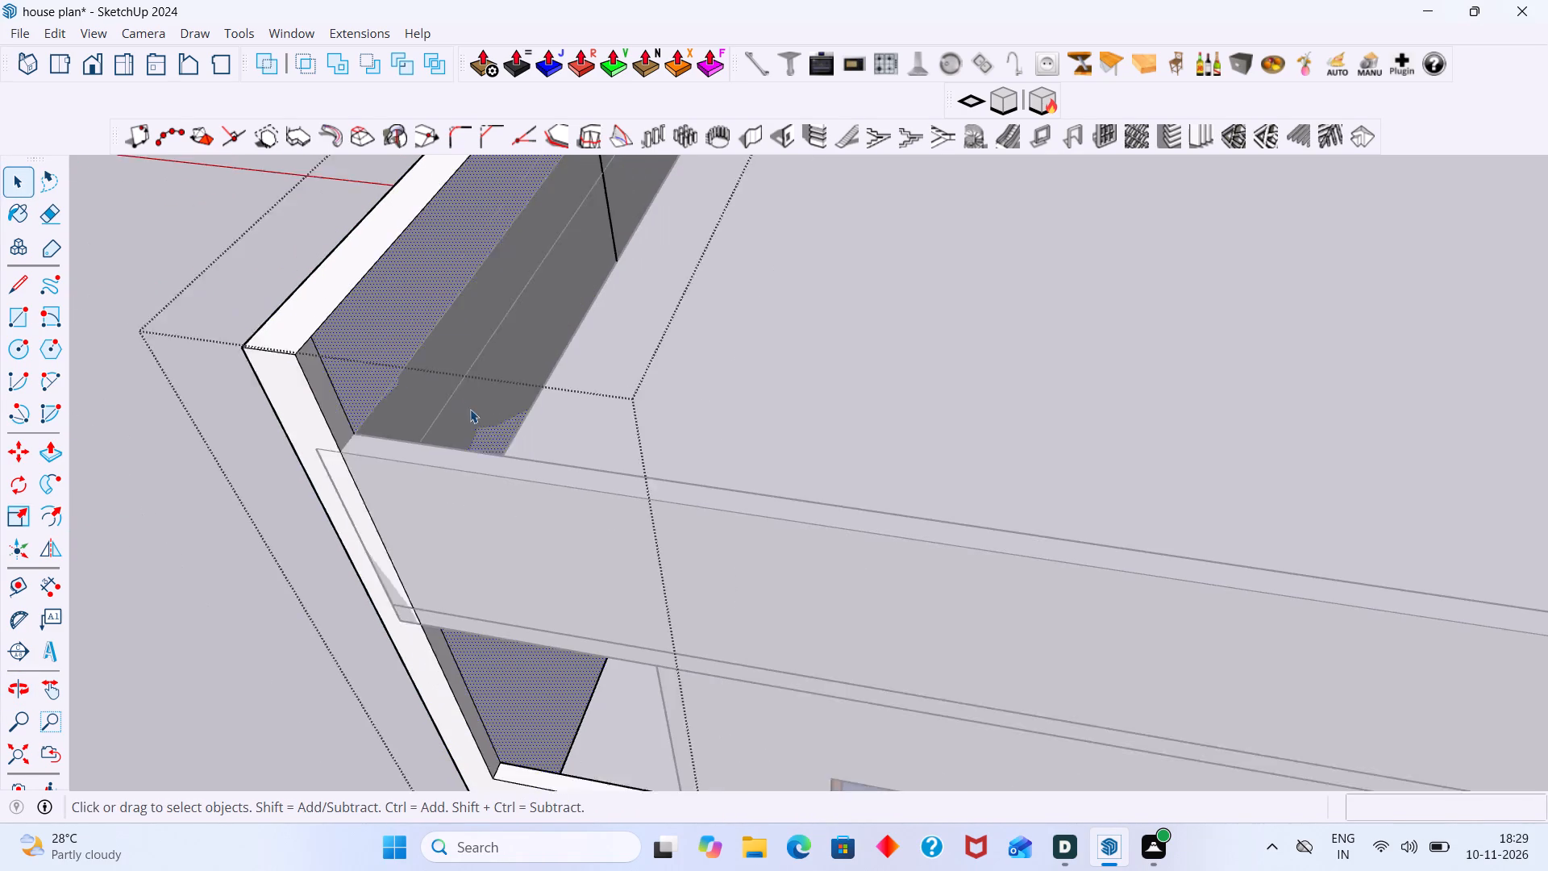
pyautogui.scroll(-4, 470, 409)
pyautogui.click(264, 557)
# Examine the heightened front wall against the railing and roof parapet from the front of the house.
pyautogui.scroll(-2, 305, 535)
pyautogui.moveTo(375, 564); pyautogui.dragTo(1251, 411, button='middle')
pyautogui.scroll(-7, 1248, 412)
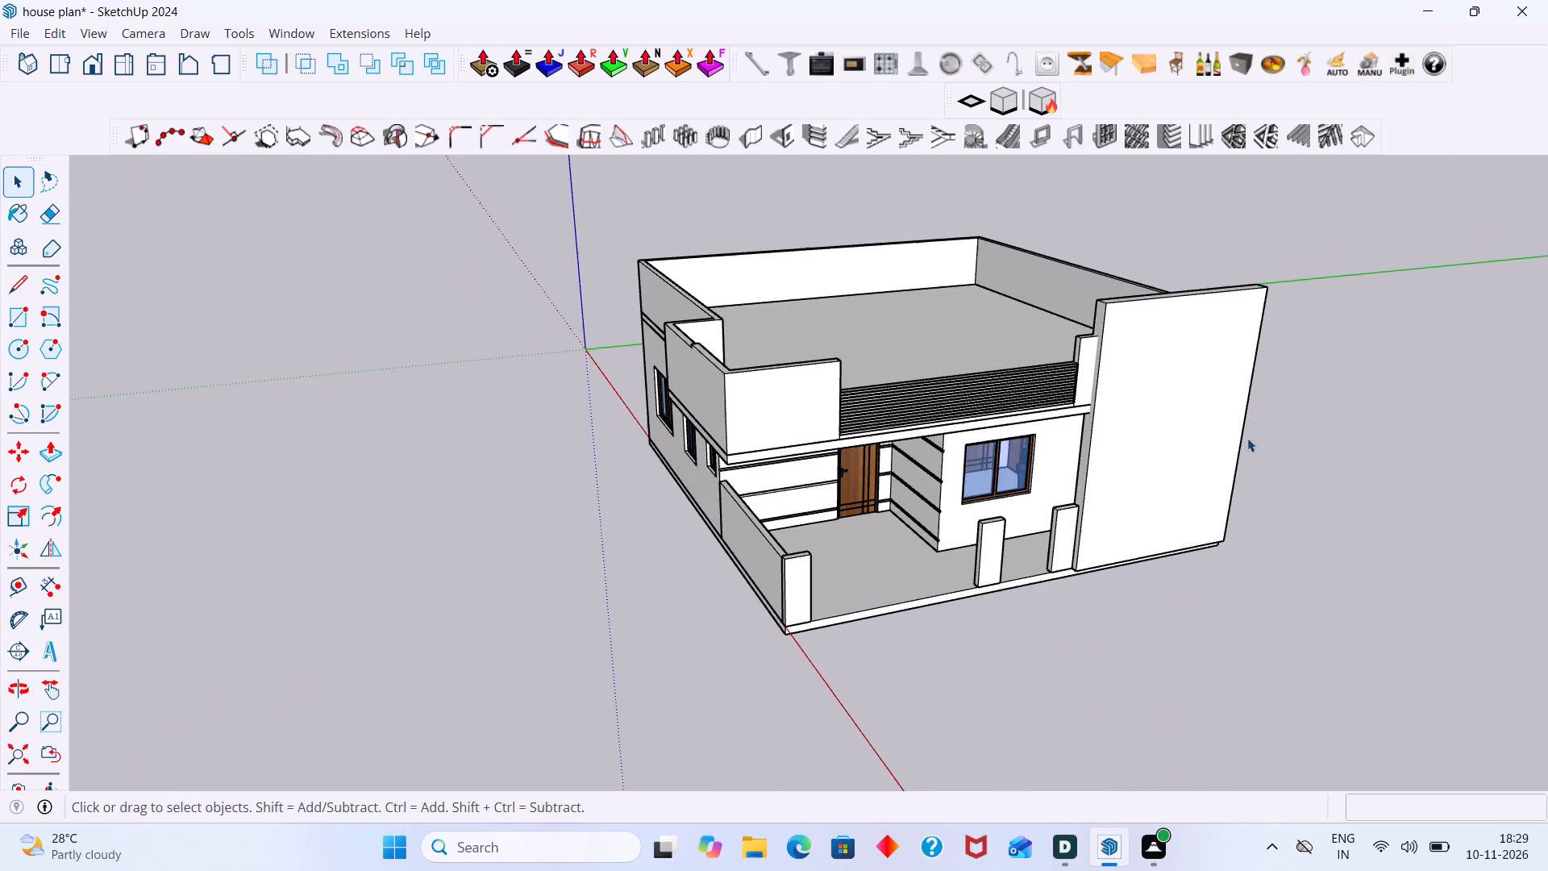
pyautogui.moveTo(1217, 454); pyautogui.dragTo(1138, 402, button='middle')
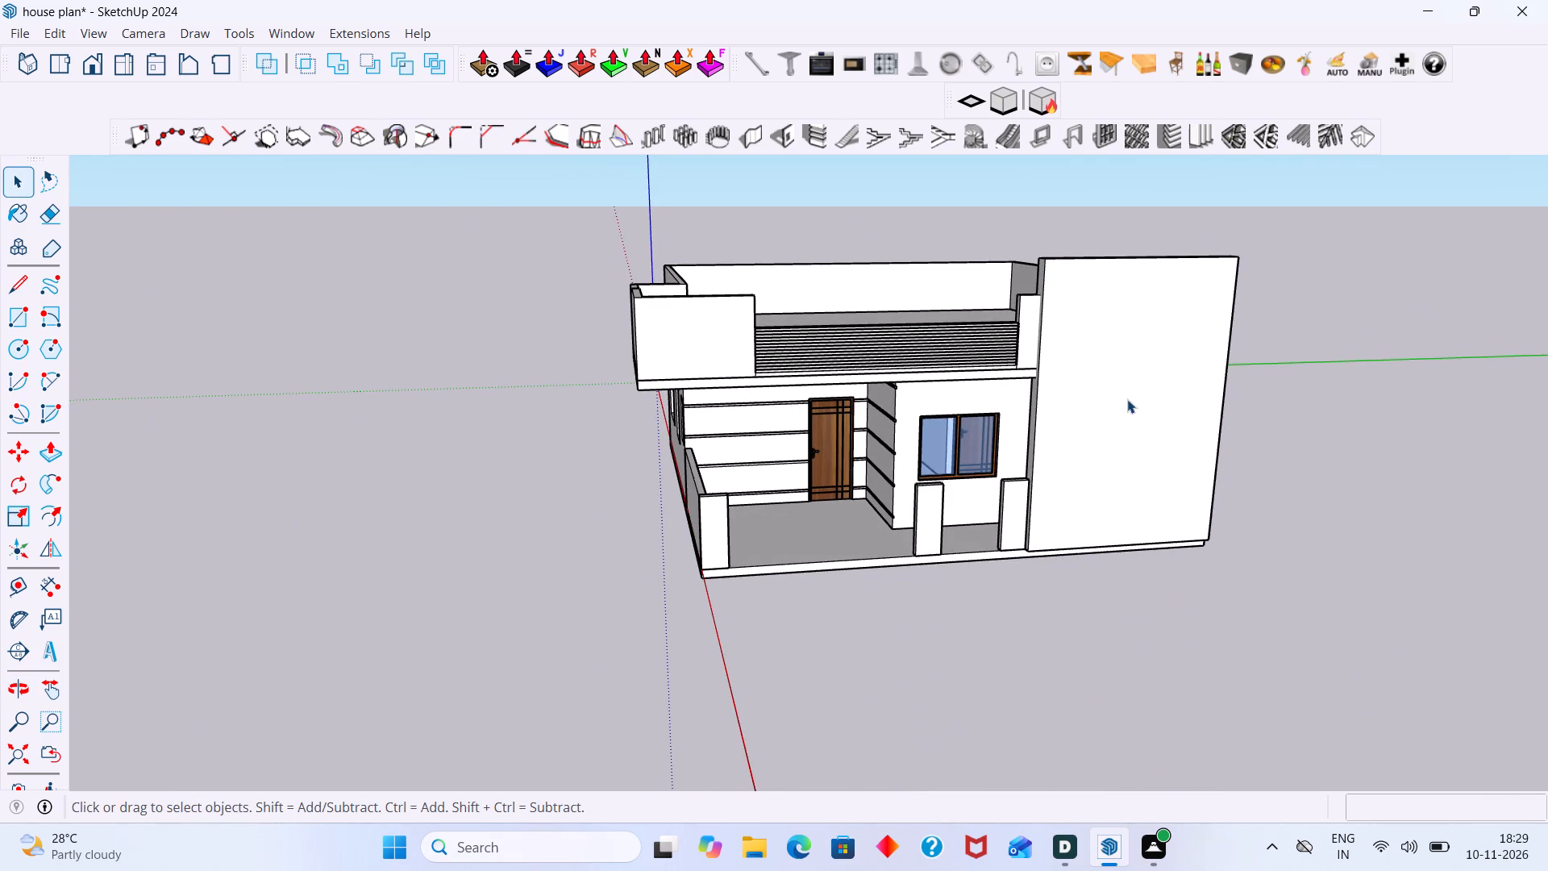
pyautogui.moveTo(1129, 340); pyautogui.dragTo(1110, 425, button='middle')
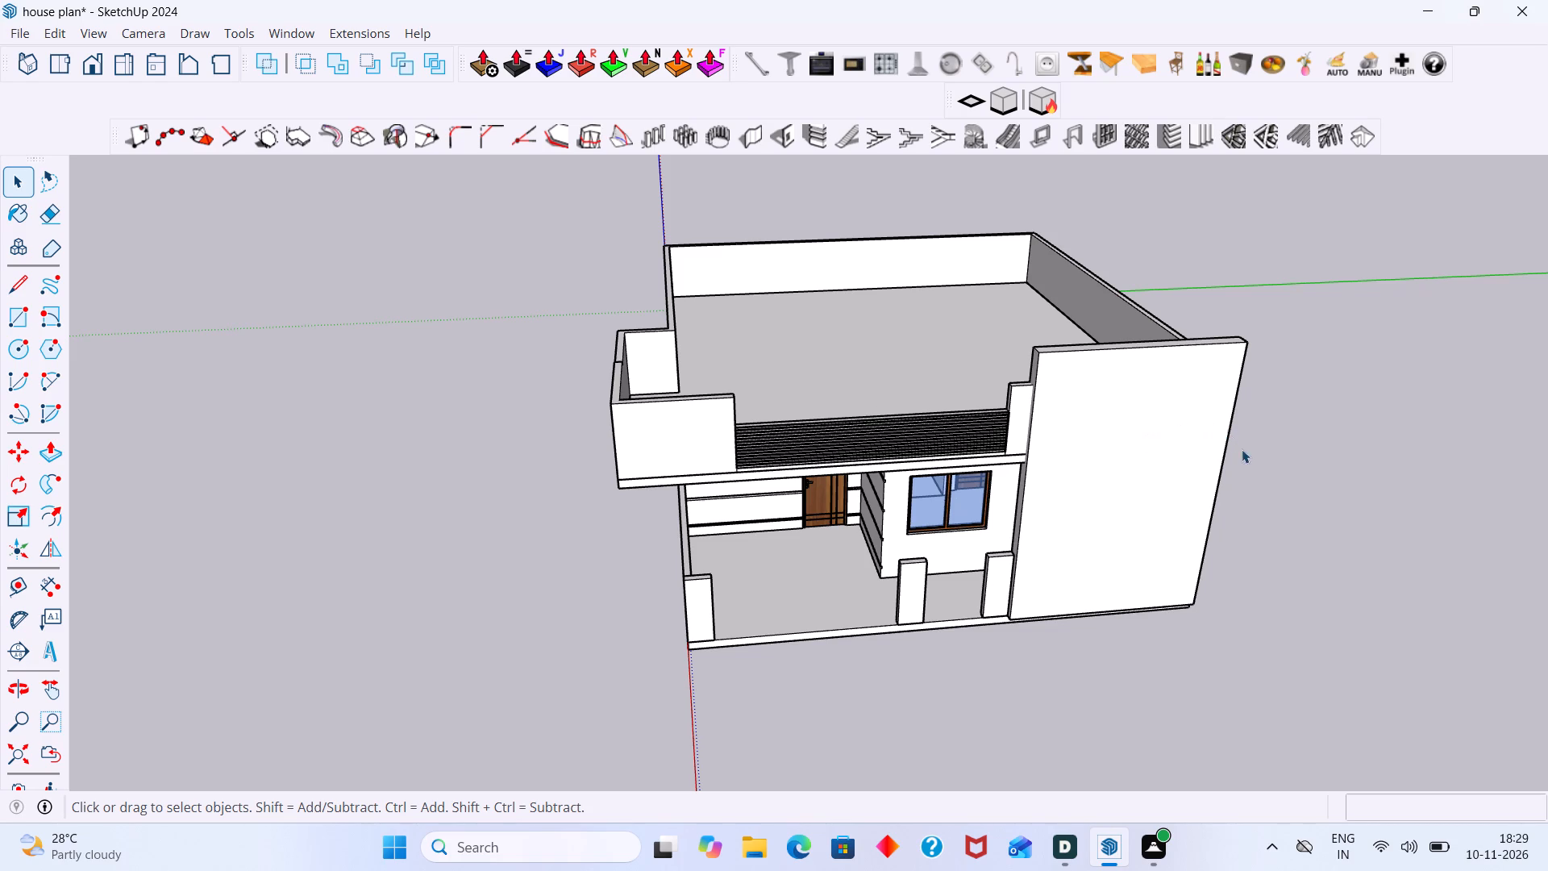
pyautogui.moveTo(1253, 462); pyautogui.dragTo(1247, 408, button='middle')
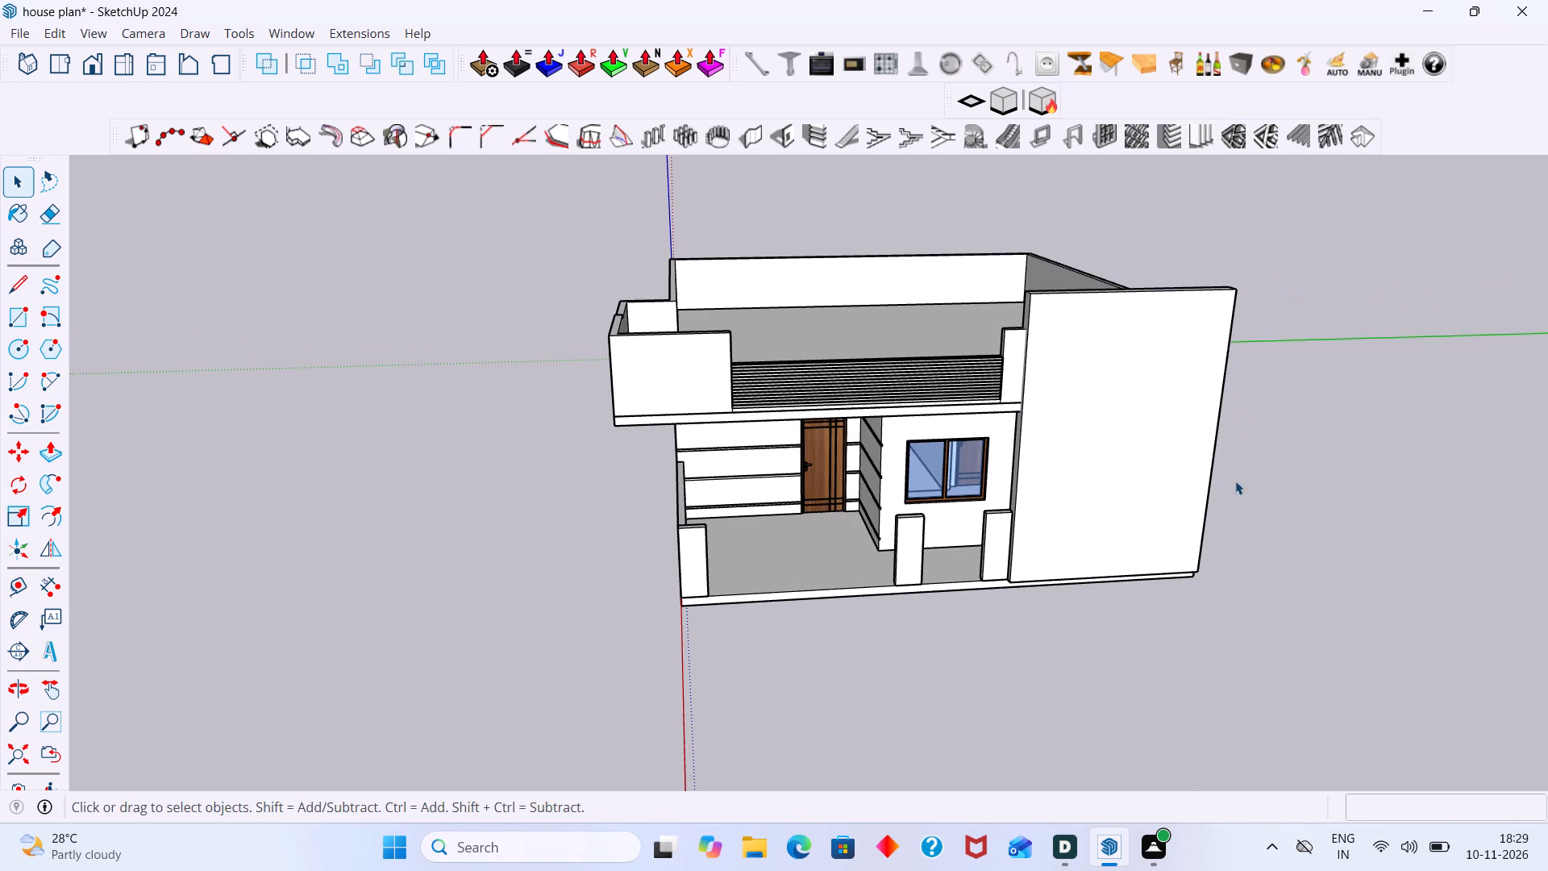
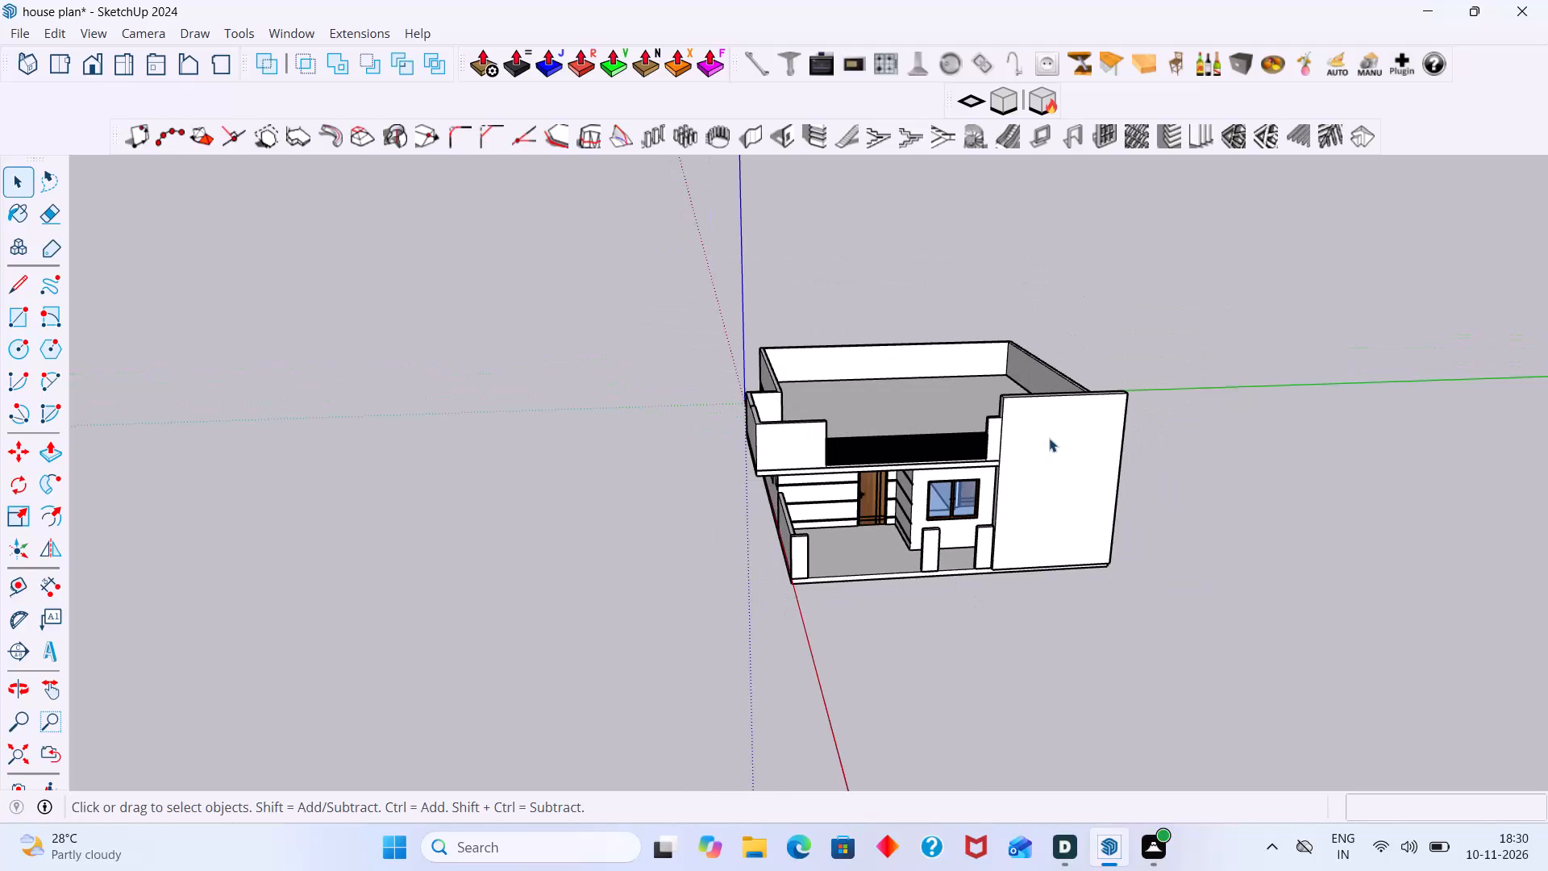
# Examine the front of the house around the tall side wall, porch pillars and base slab.
pyautogui.keyDown('shift'); pyautogui.moveTo(1095, 456); pyautogui.dragTo(751, 413, button='middle'); pyautogui.keyUp('shift')
pyautogui.scroll(5, 646, 440)
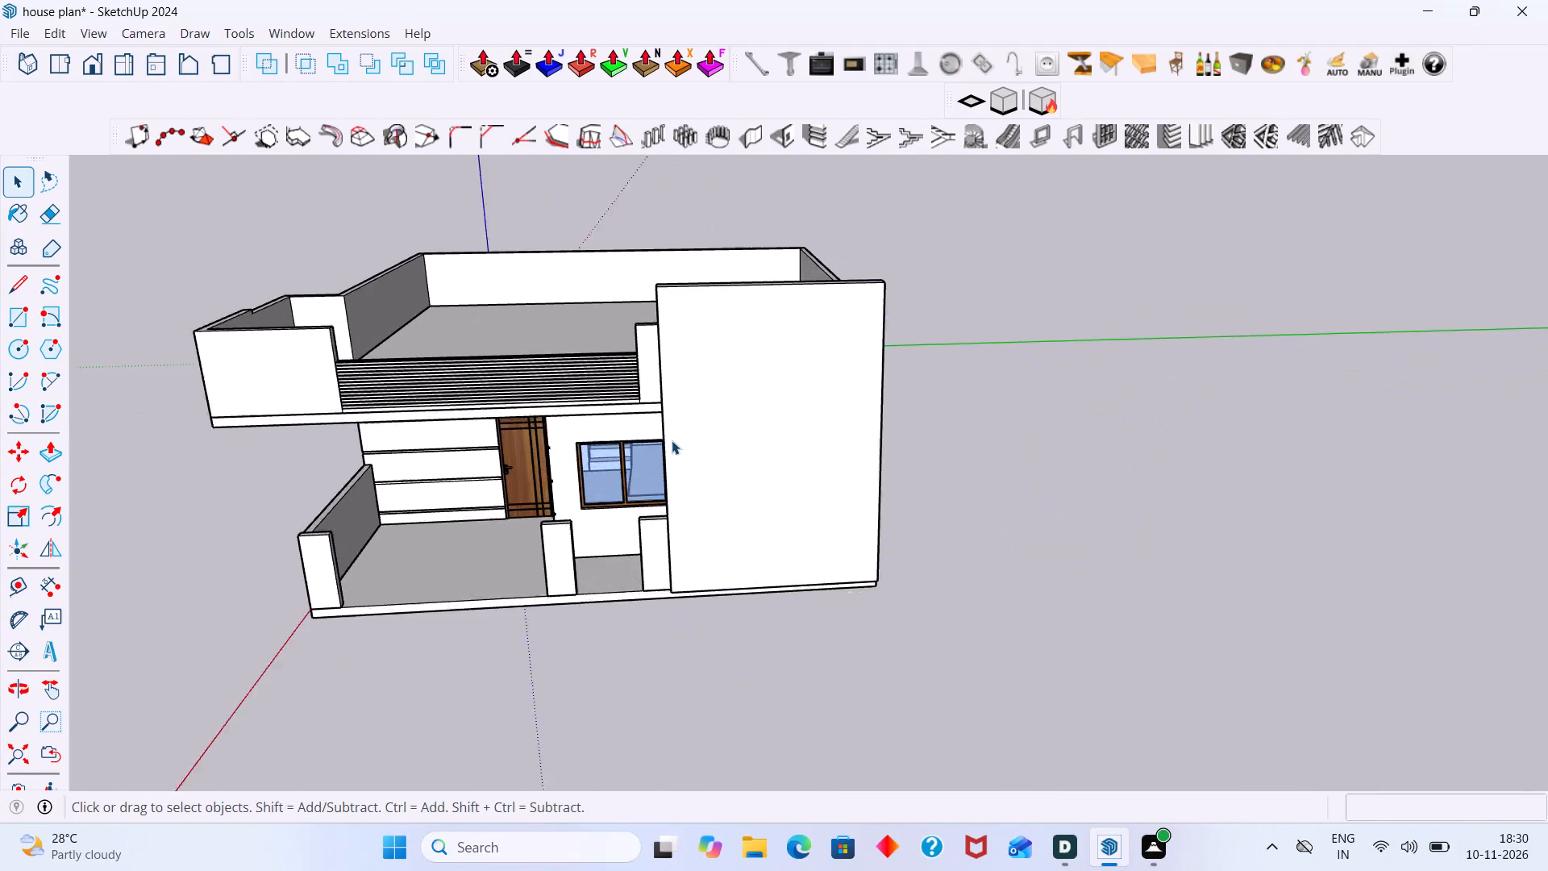
pyautogui.scroll(1, 672, 440)
pyautogui.moveTo(672, 440); pyautogui.dragTo(851, 501, button='middle')
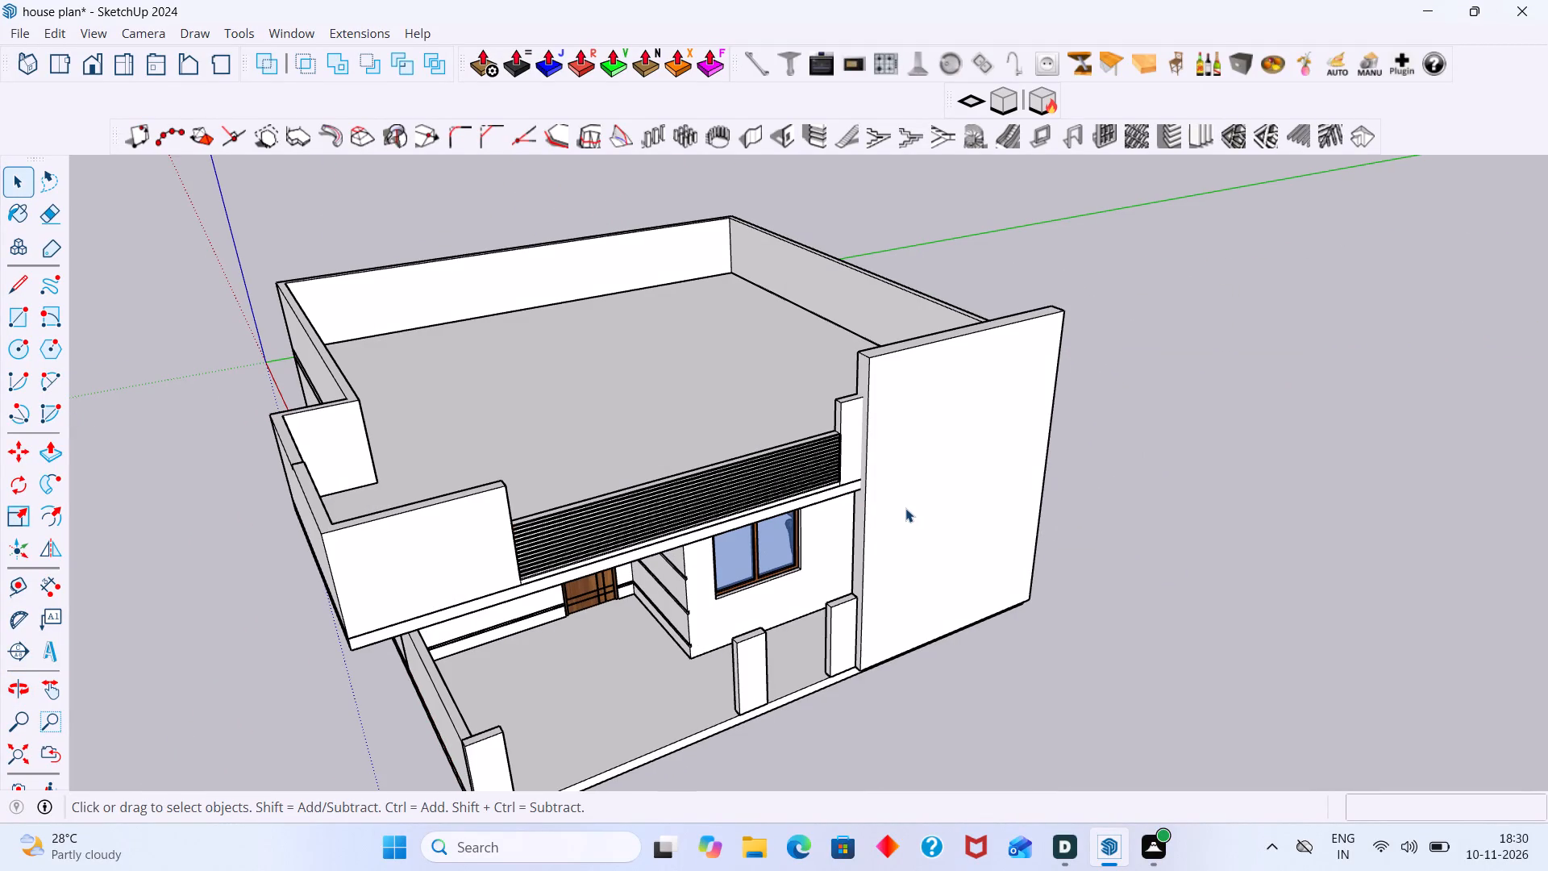
pyautogui.scroll(2, 917, 404)
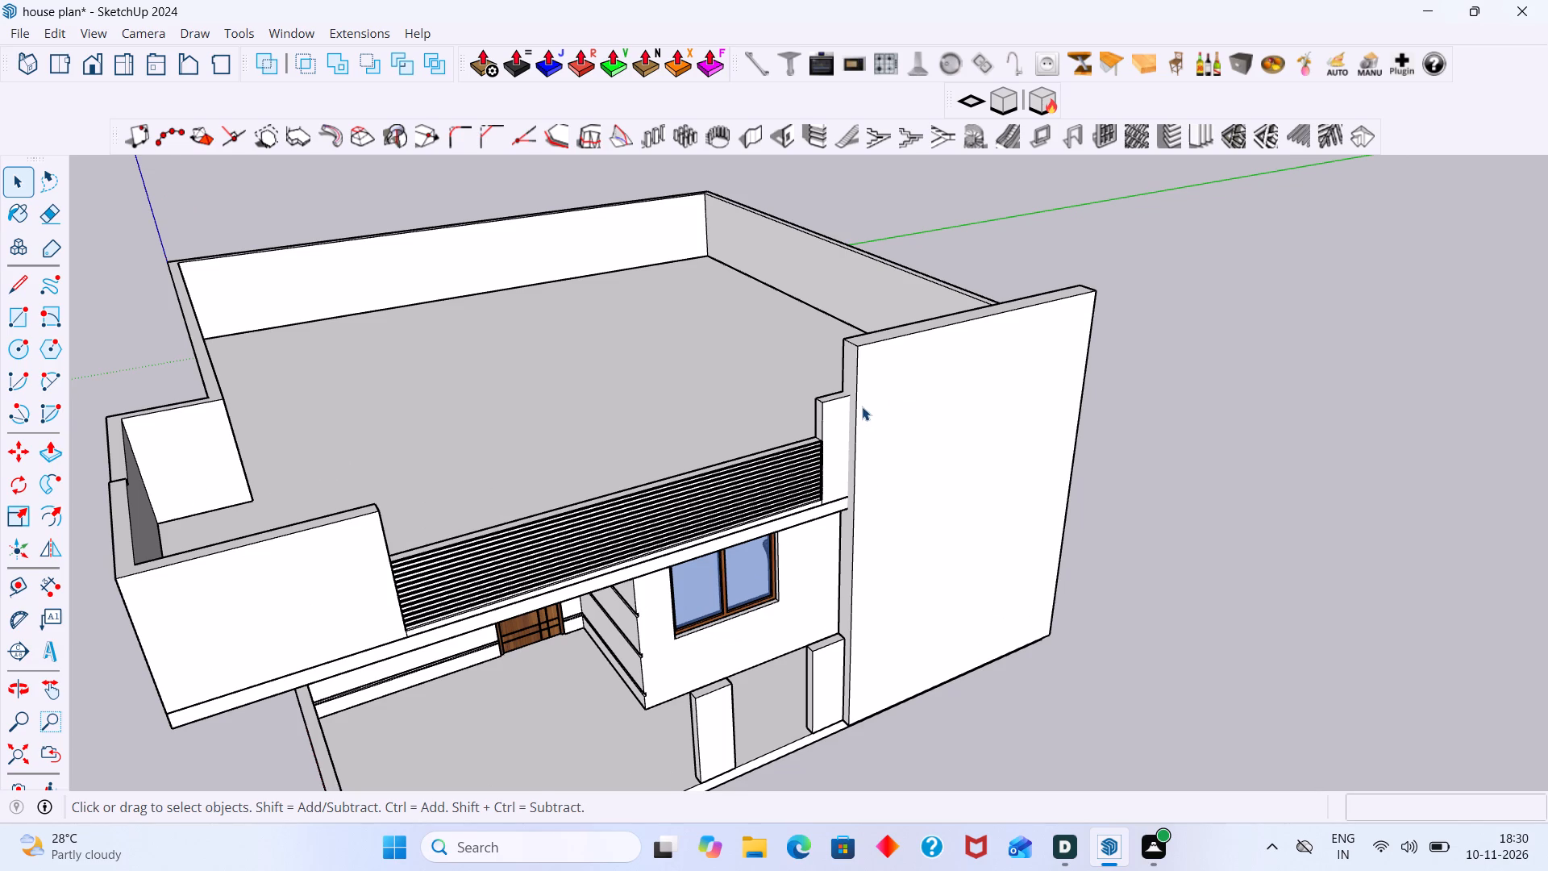
pyautogui.scroll(-3, 863, 407)
pyautogui.moveTo(862, 466); pyautogui.dragTo(842, 424, button='middle')
pyautogui.scroll(5, 851, 423)
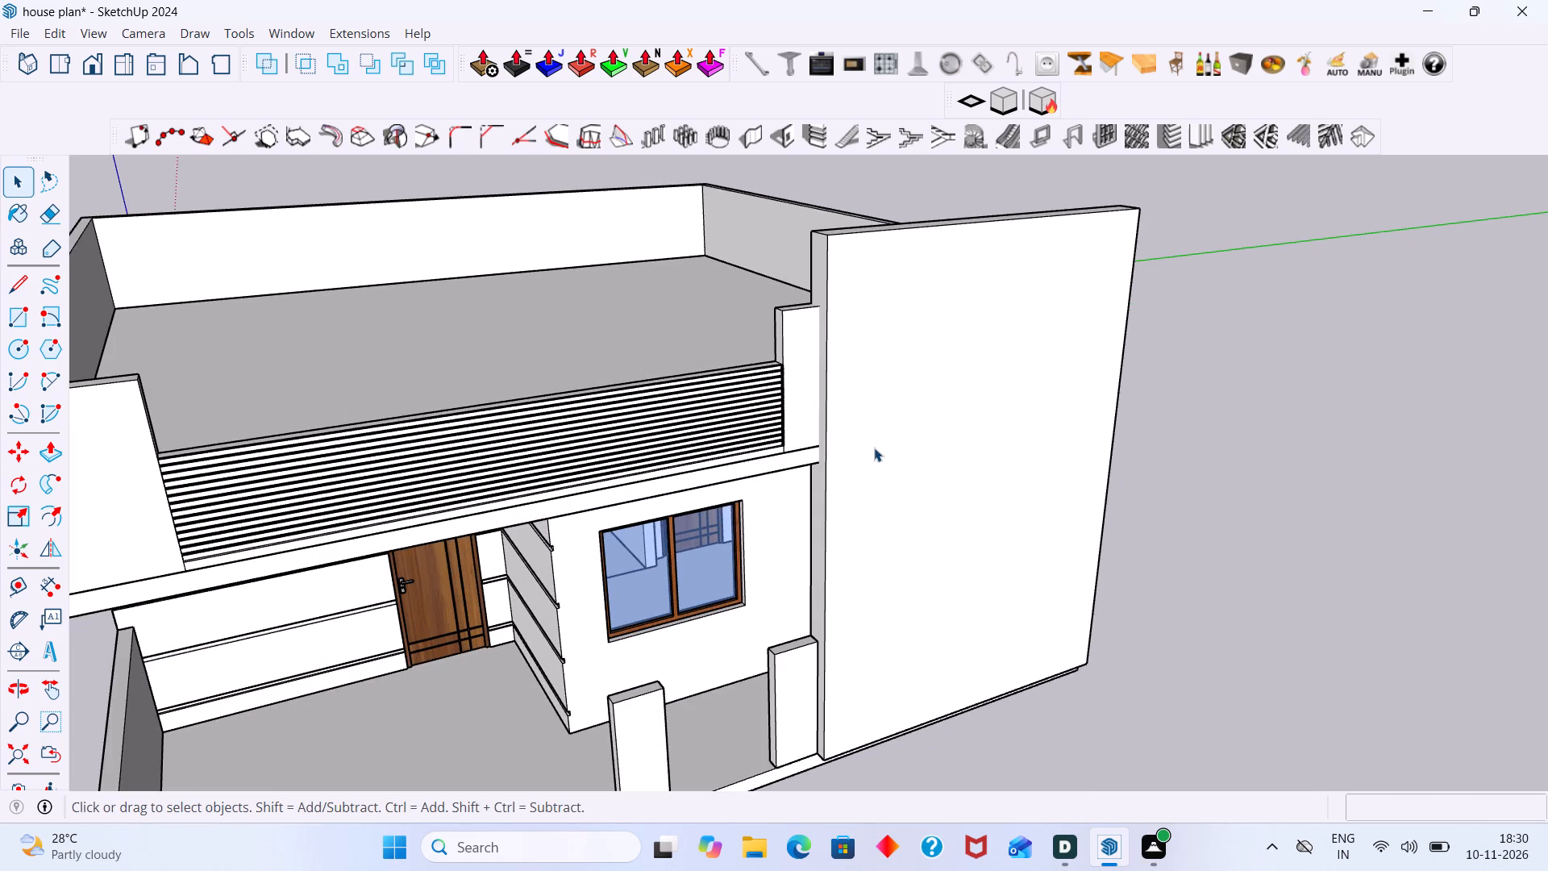
pyautogui.moveTo(868, 461); pyautogui.dragTo(814, 458, button='middle')
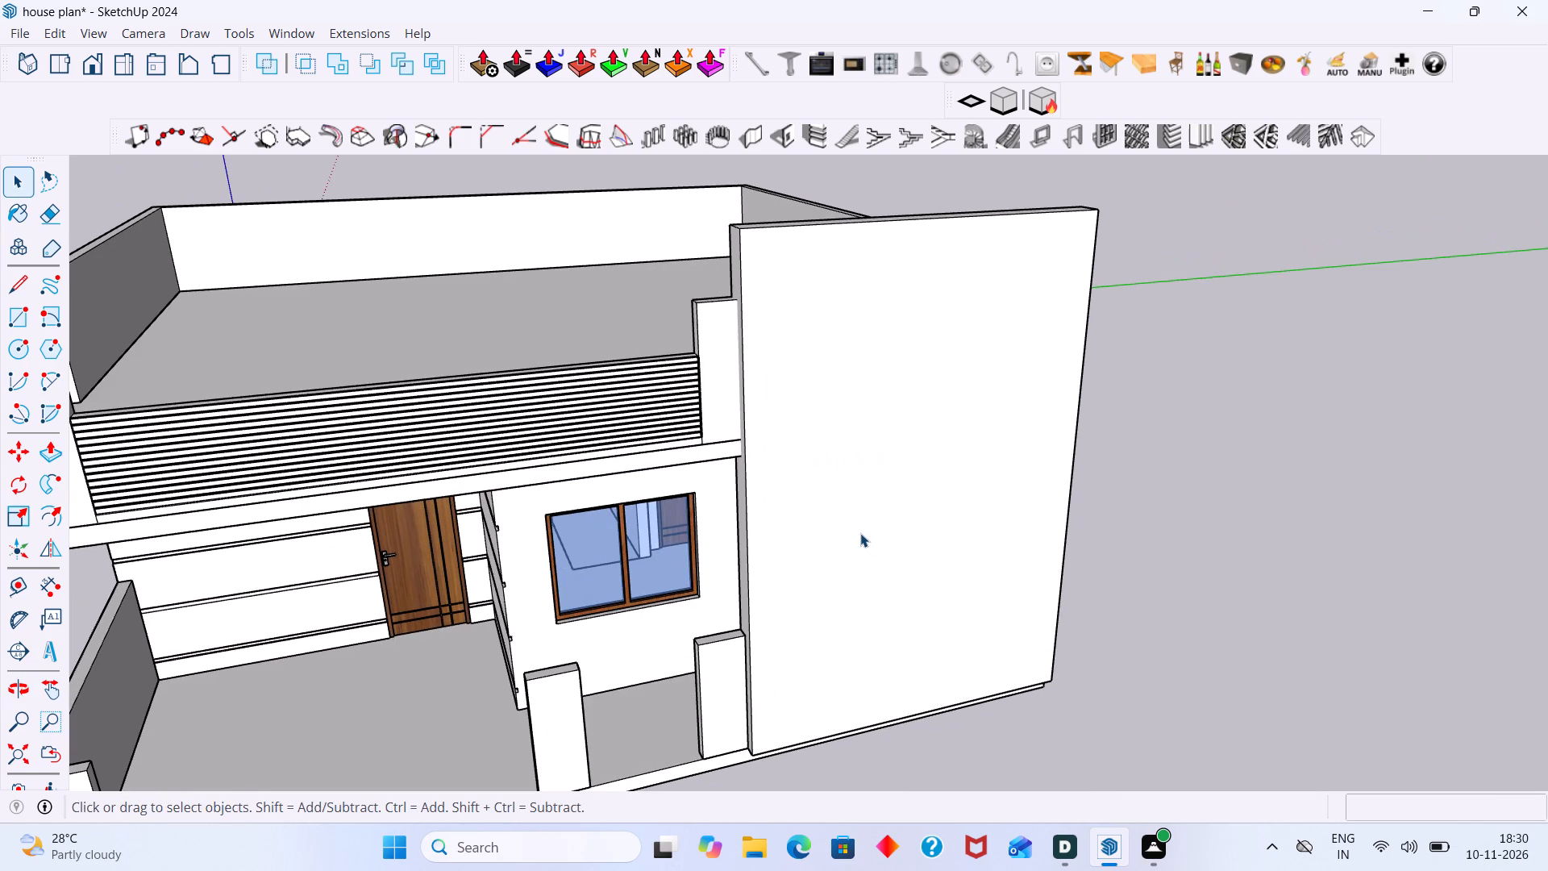
pyautogui.moveTo(863, 492); pyautogui.dragTo(808, 502, button='middle')
pyautogui.moveTo(814, 543); pyautogui.dragTo(799, 538, button='middle')
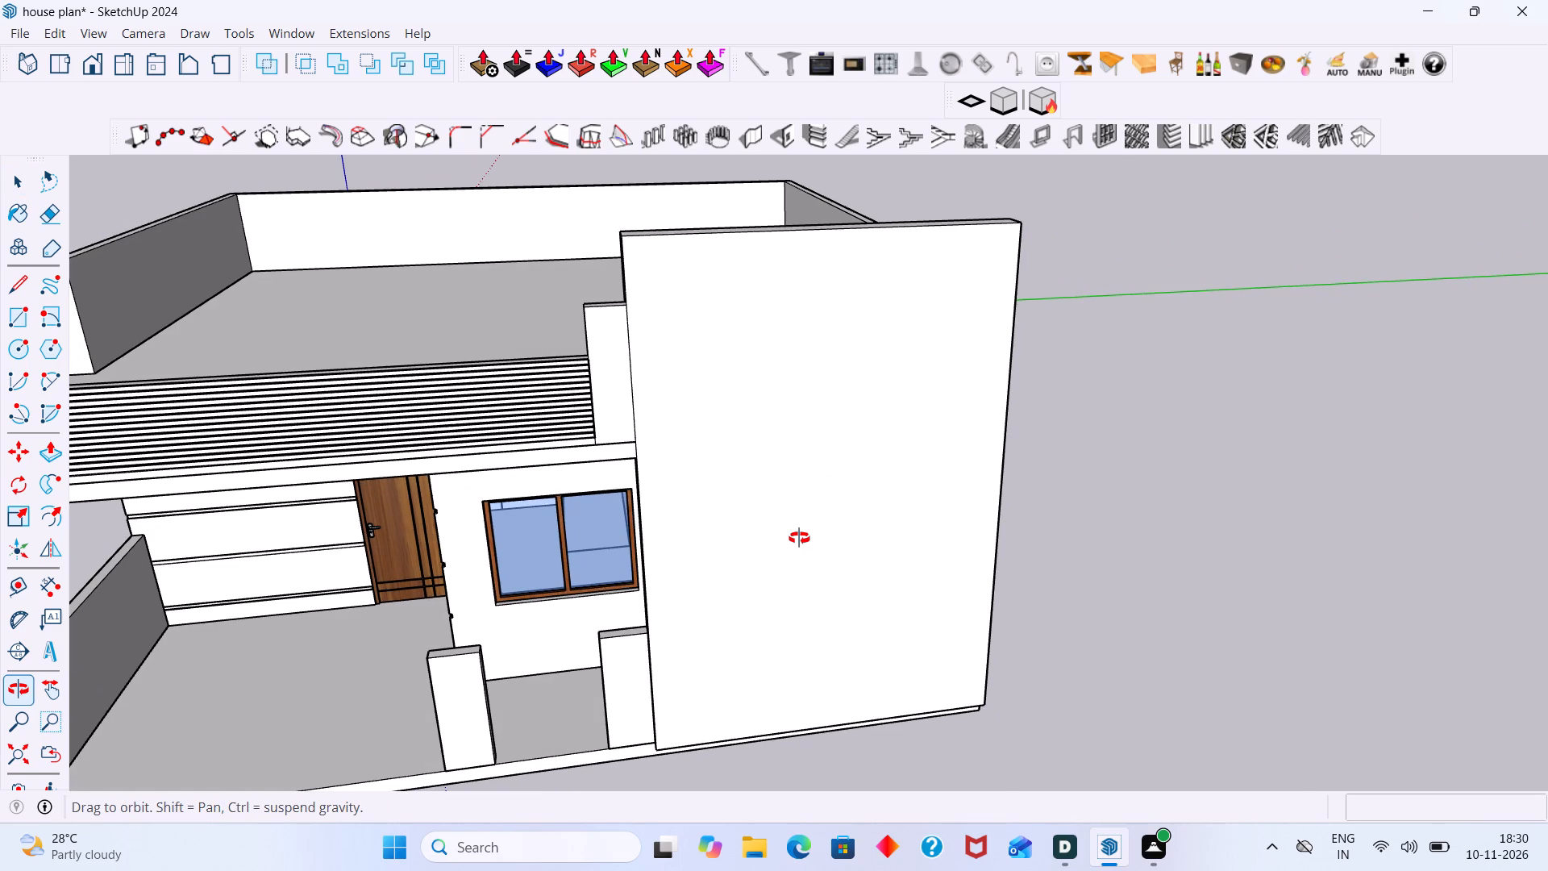
pyautogui.moveTo(799, 538); pyautogui.dragTo(798, 538, button='middle')
pyautogui.scroll(3, 604, 642)
pyautogui.moveTo(640, 697); pyautogui.dragTo(894, 707, button='middle')
pyautogui.scroll(1, 1048, 714)
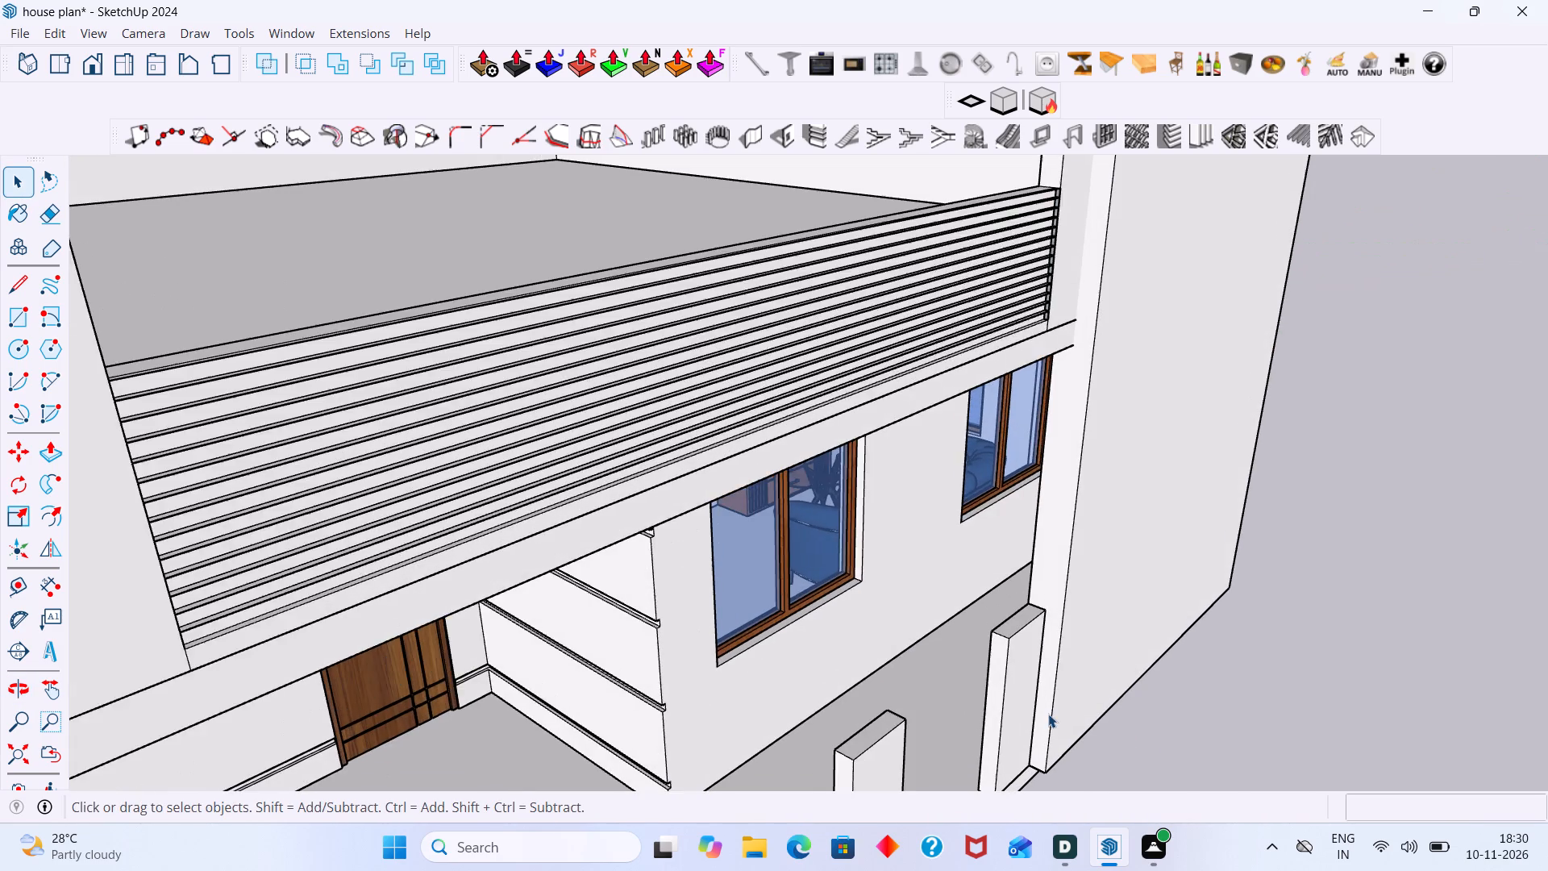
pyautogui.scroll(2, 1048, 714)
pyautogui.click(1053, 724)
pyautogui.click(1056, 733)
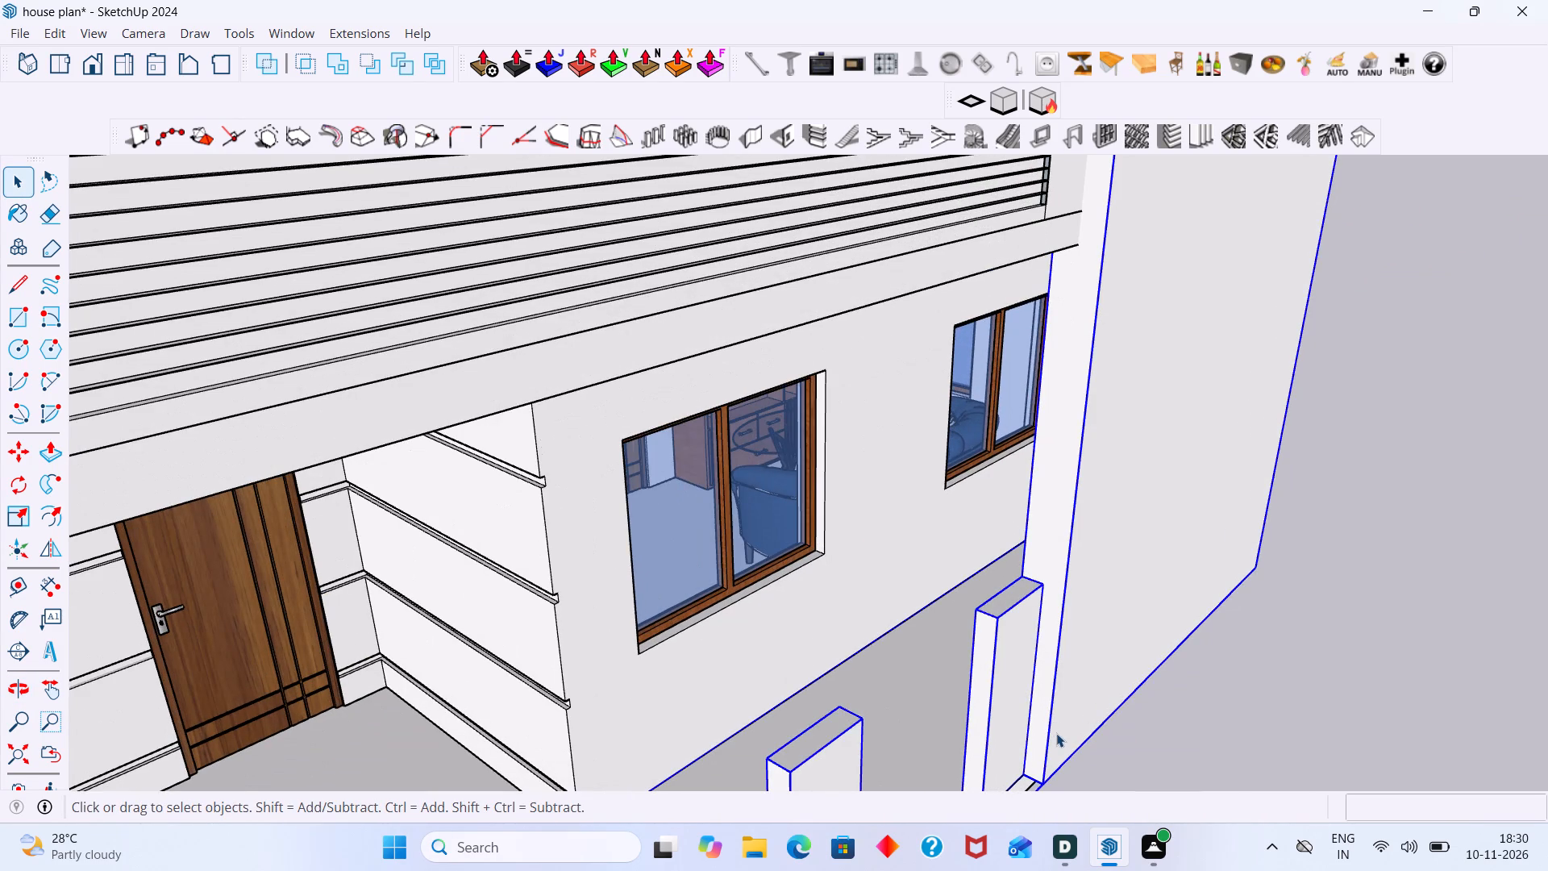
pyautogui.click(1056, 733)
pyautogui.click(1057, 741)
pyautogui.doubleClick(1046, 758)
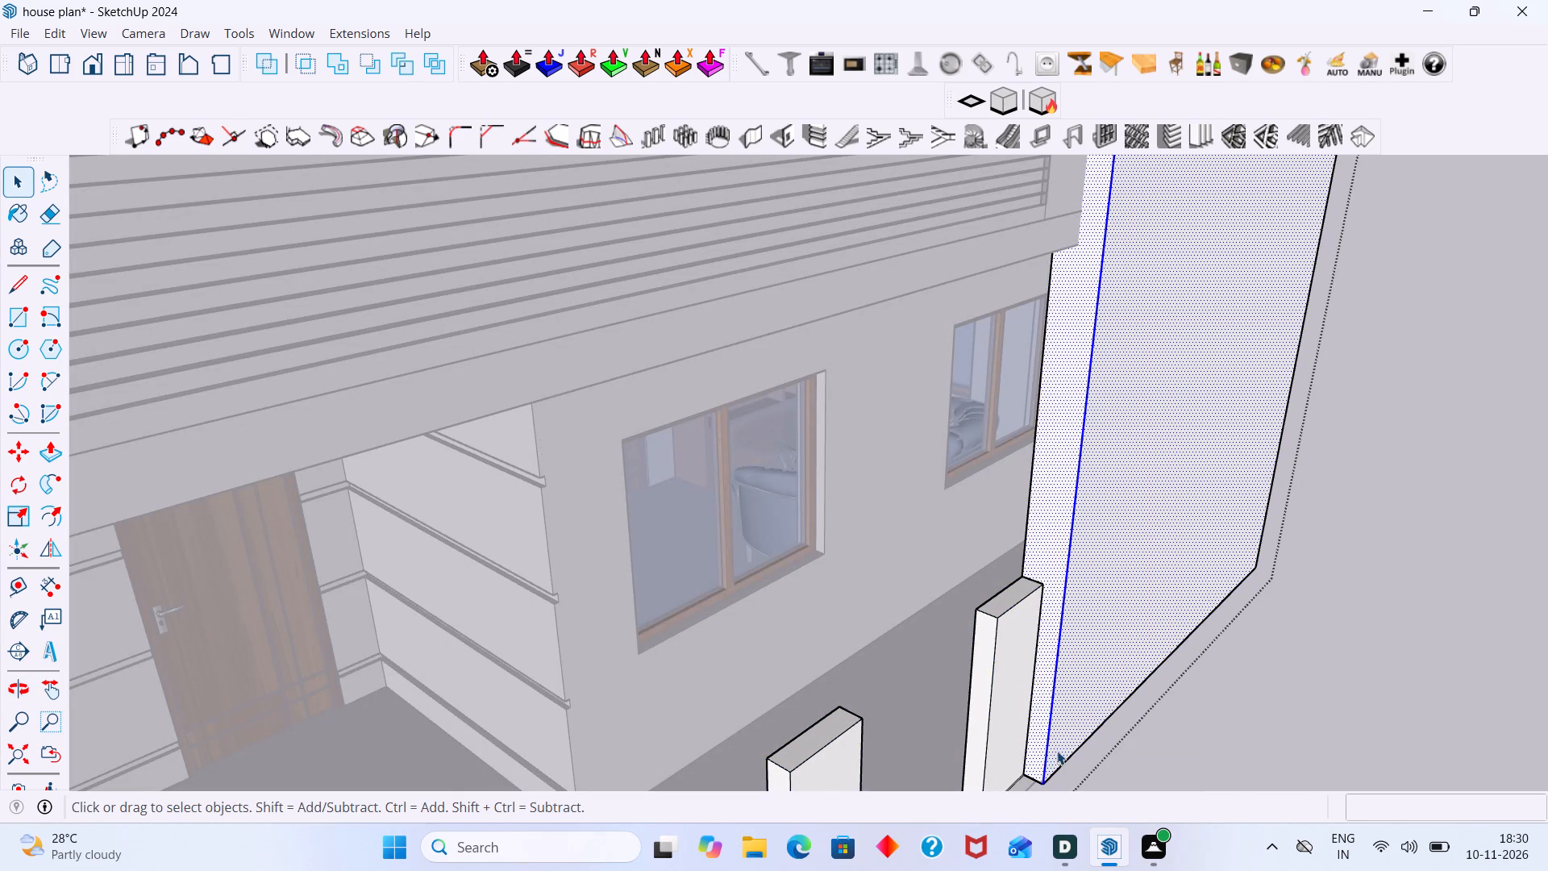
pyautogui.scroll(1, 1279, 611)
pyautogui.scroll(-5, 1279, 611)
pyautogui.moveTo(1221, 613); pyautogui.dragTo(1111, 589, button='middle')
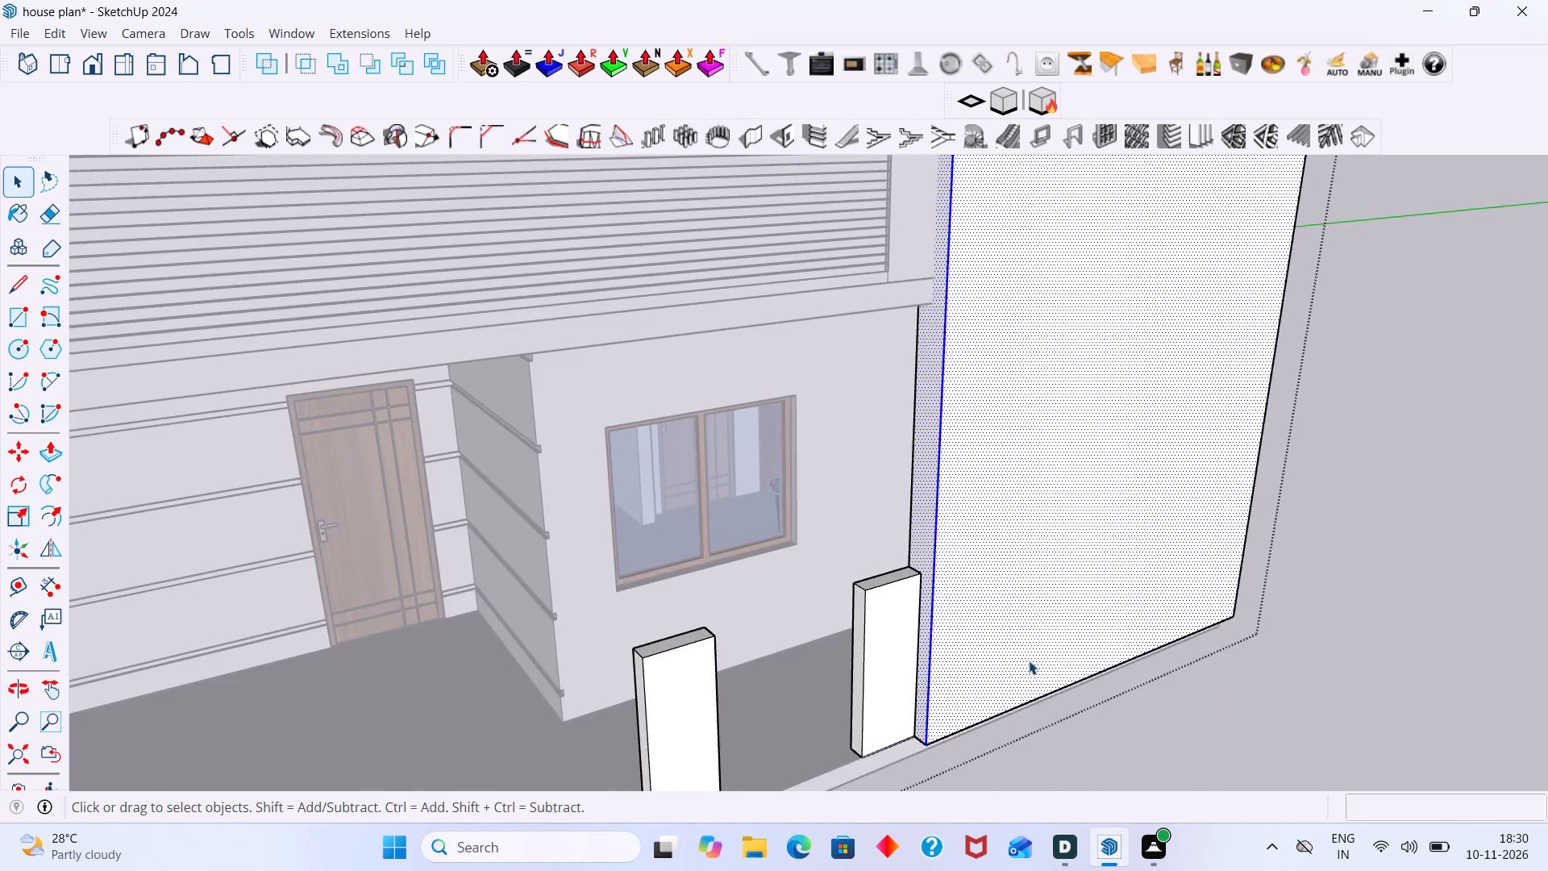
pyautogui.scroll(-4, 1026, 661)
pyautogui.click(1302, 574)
# Push/Pull the front face of the porch pillar beside the tall wall outward by 5", inside its group.
pyautogui.scroll(2, 902, 660)
pyautogui.moveTo(900, 645); pyautogui.dragTo(777, 568, button='middle')
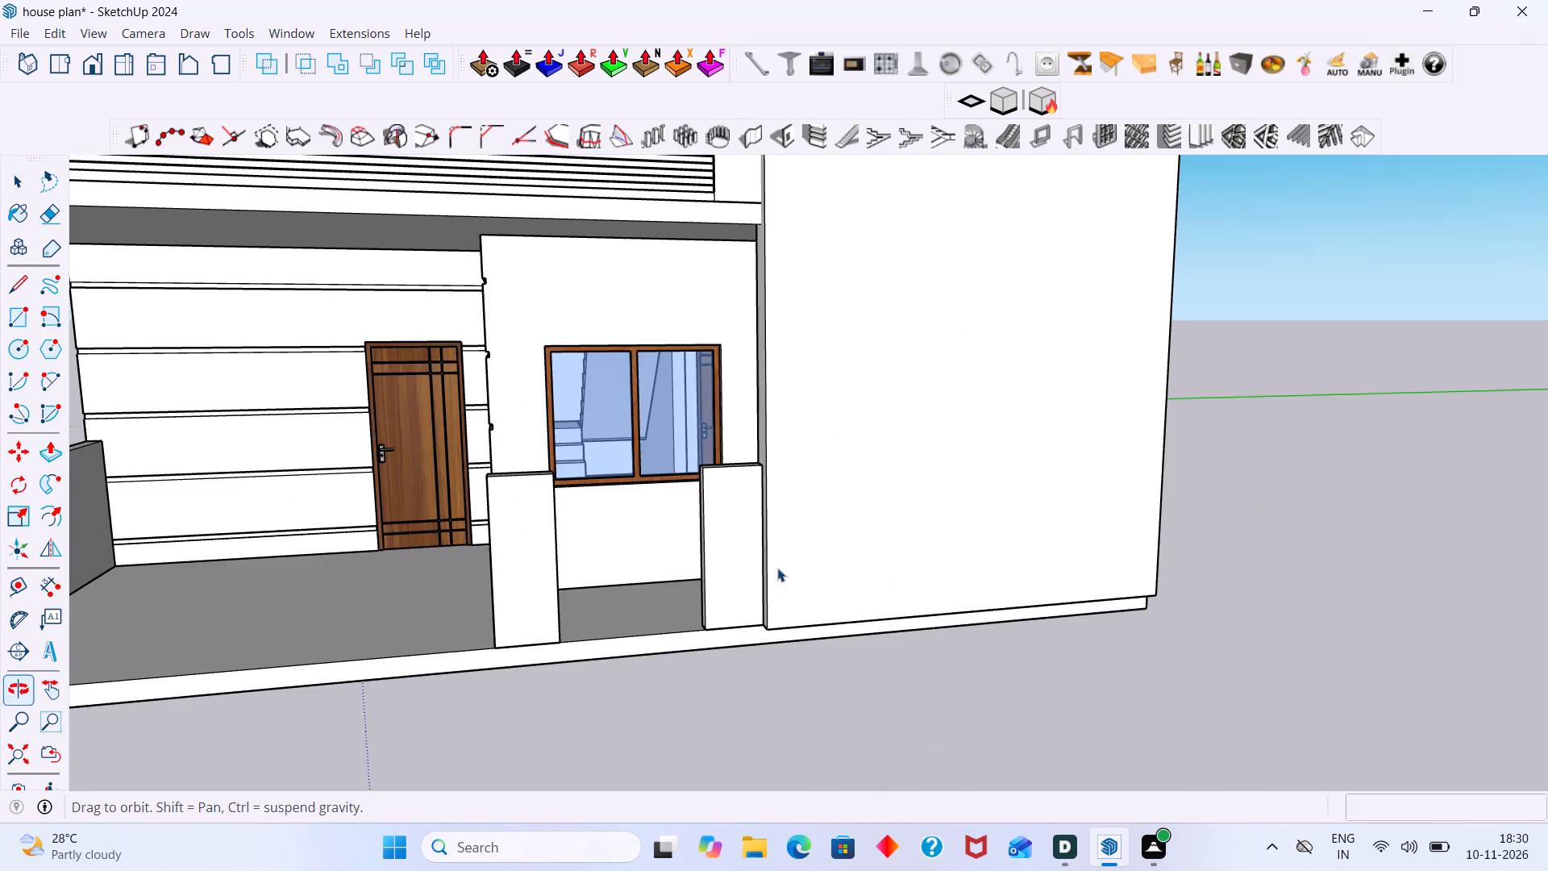
pyautogui.moveTo(777, 568); pyautogui.dragTo(779, 568, button='middle')
pyautogui.scroll(1, 745, 611)
pyautogui.moveTo(656, 629); pyautogui.dragTo(793, 646, button='middle')
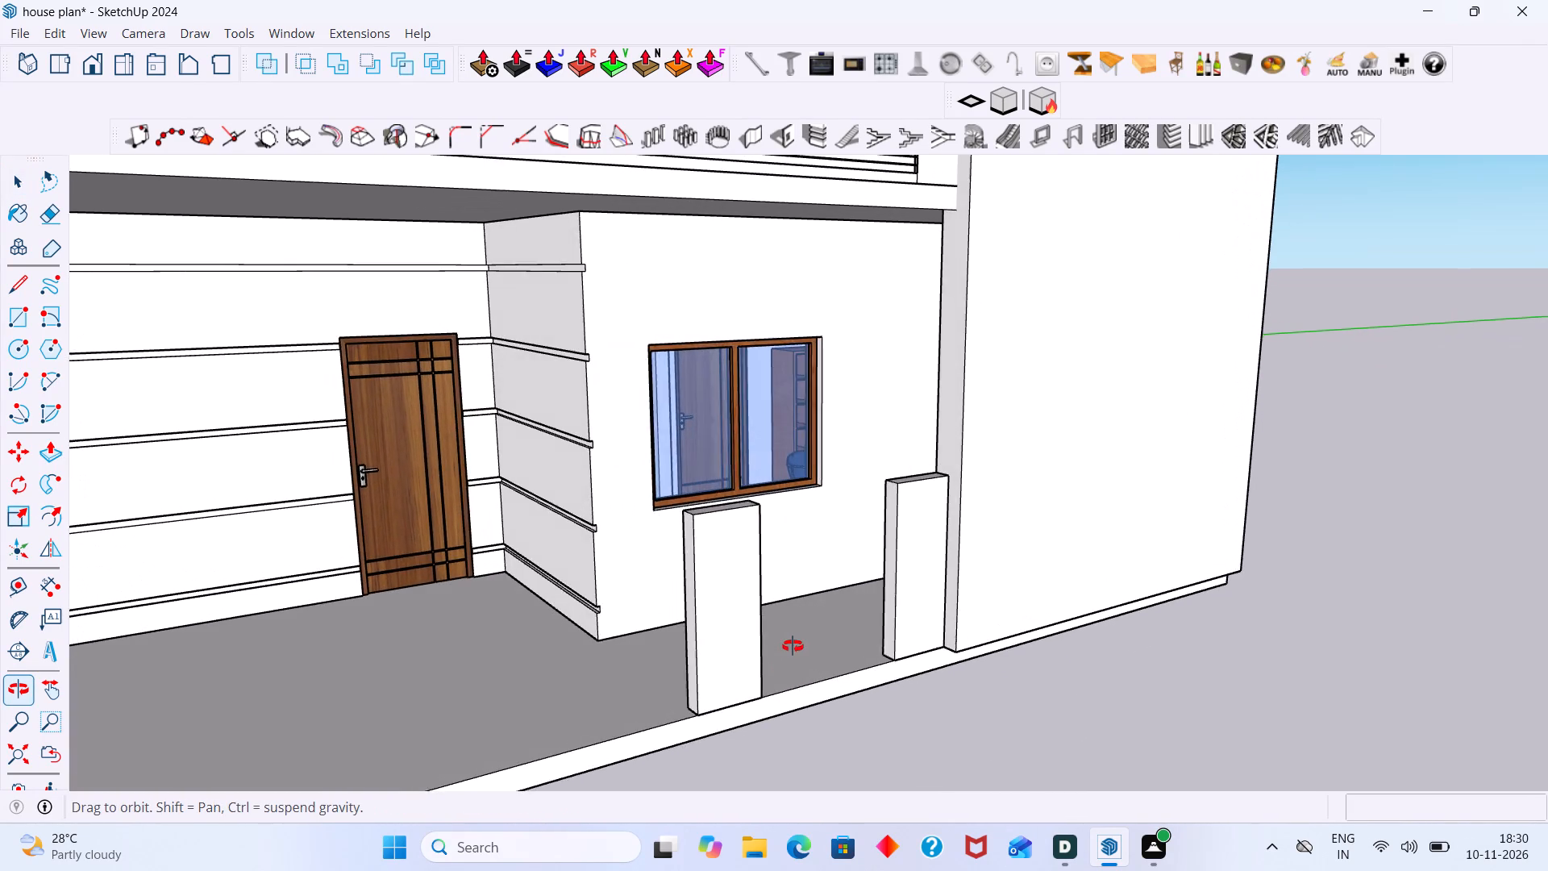
pyautogui.moveTo(793, 646); pyautogui.dragTo(801, 646, button='middle')
pyautogui.scroll(1, 922, 552)
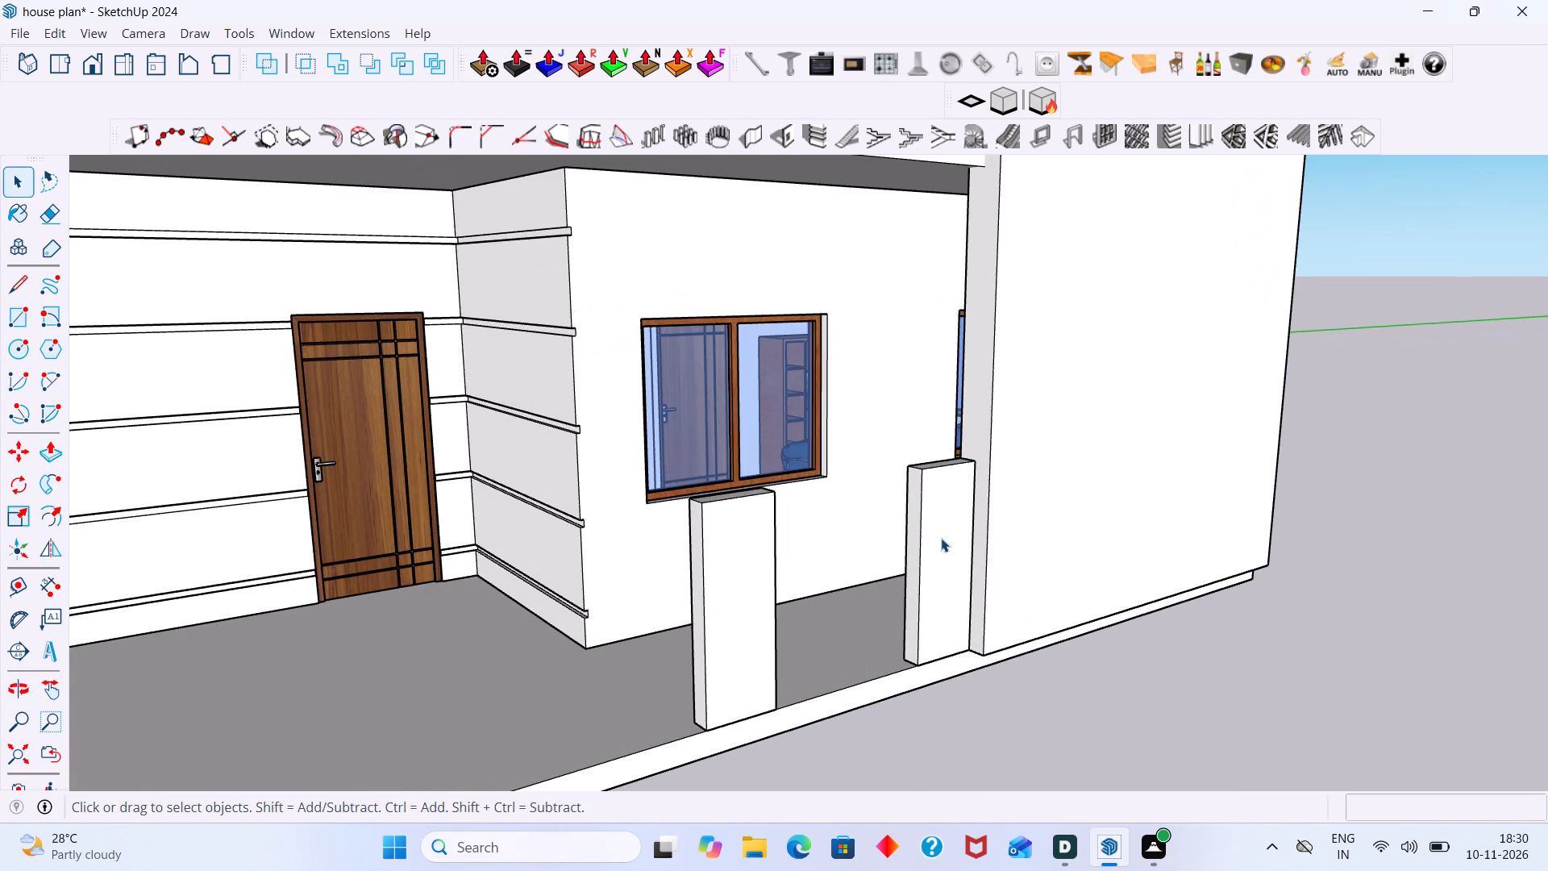
pyautogui.scroll(4, 948, 494)
pyautogui.click(947, 494)
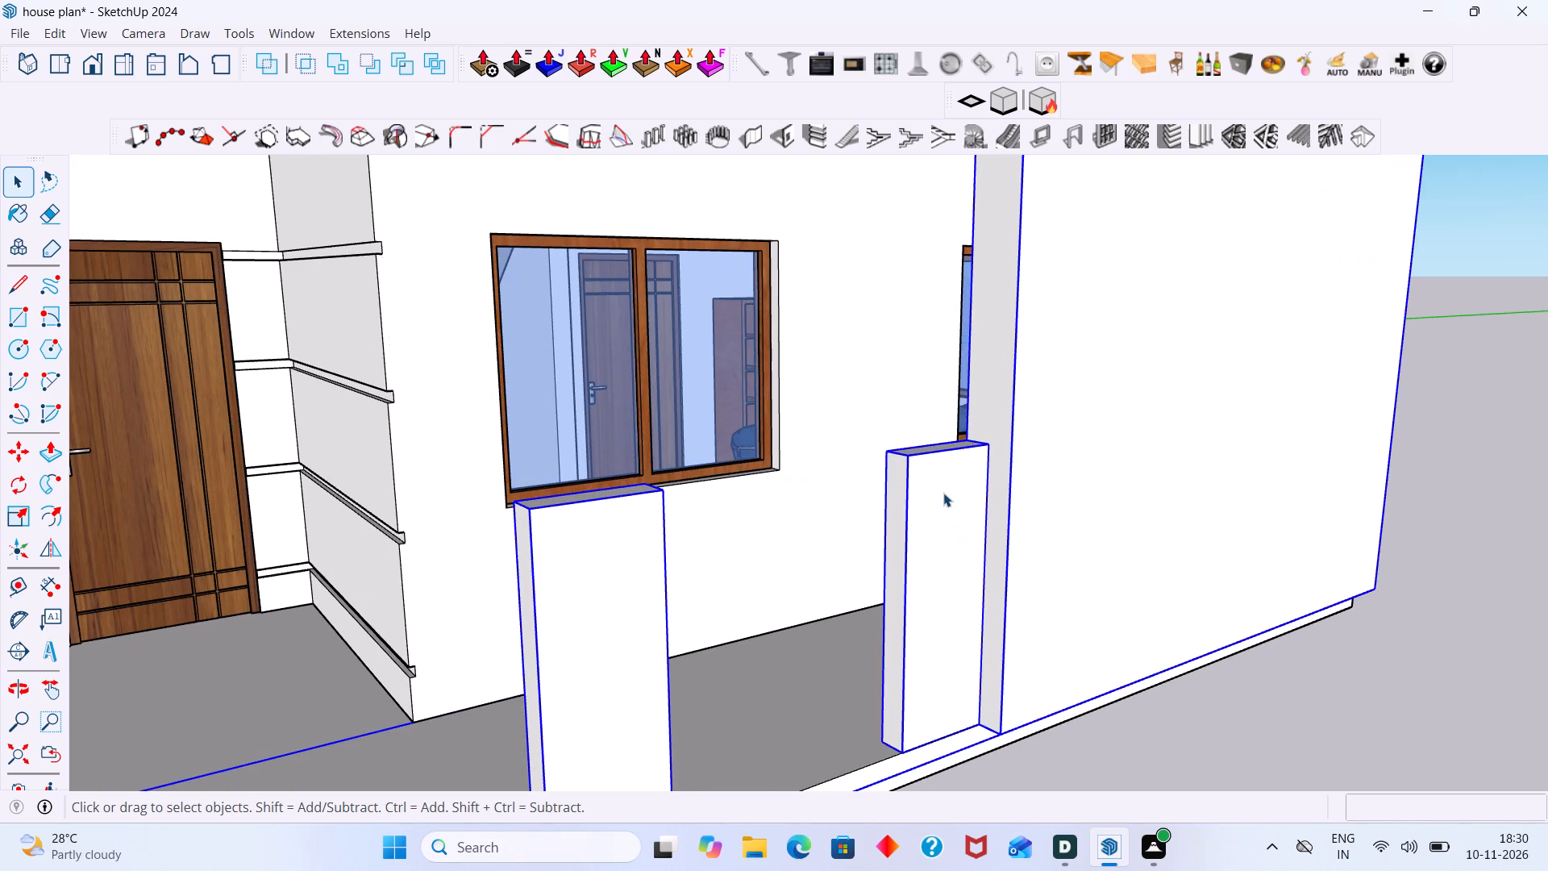
pyautogui.doubleClick(943, 493)
pyautogui.click(943, 514)
pyautogui.doubleClick(943, 514)
pyautogui.scroll(2, 943, 521)
pyautogui.click(943, 524)
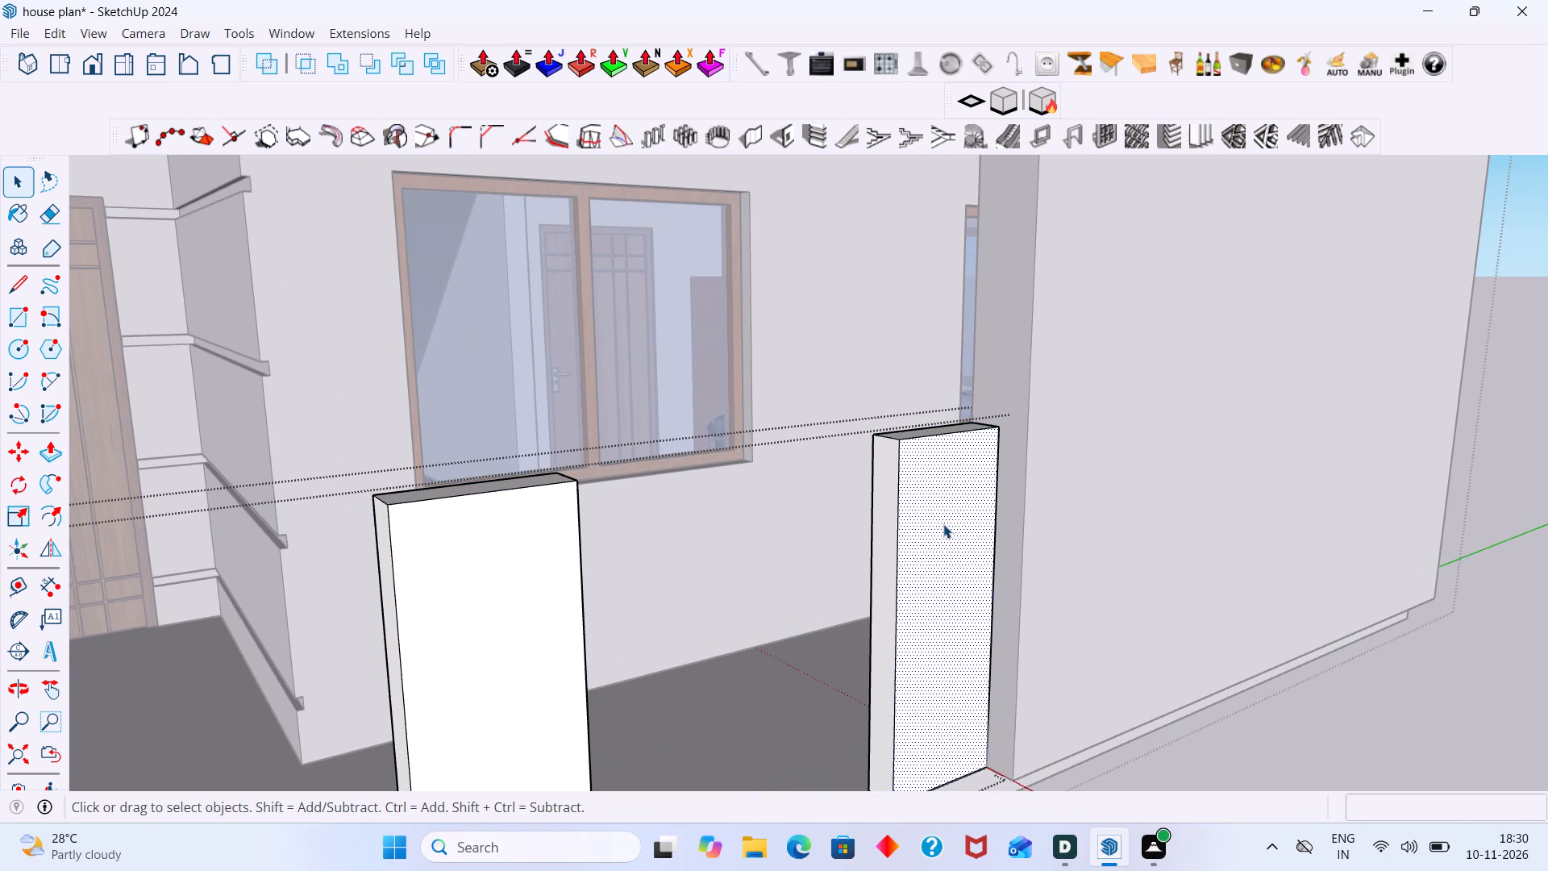
pyautogui.press('p')
pyautogui.click(943, 525)
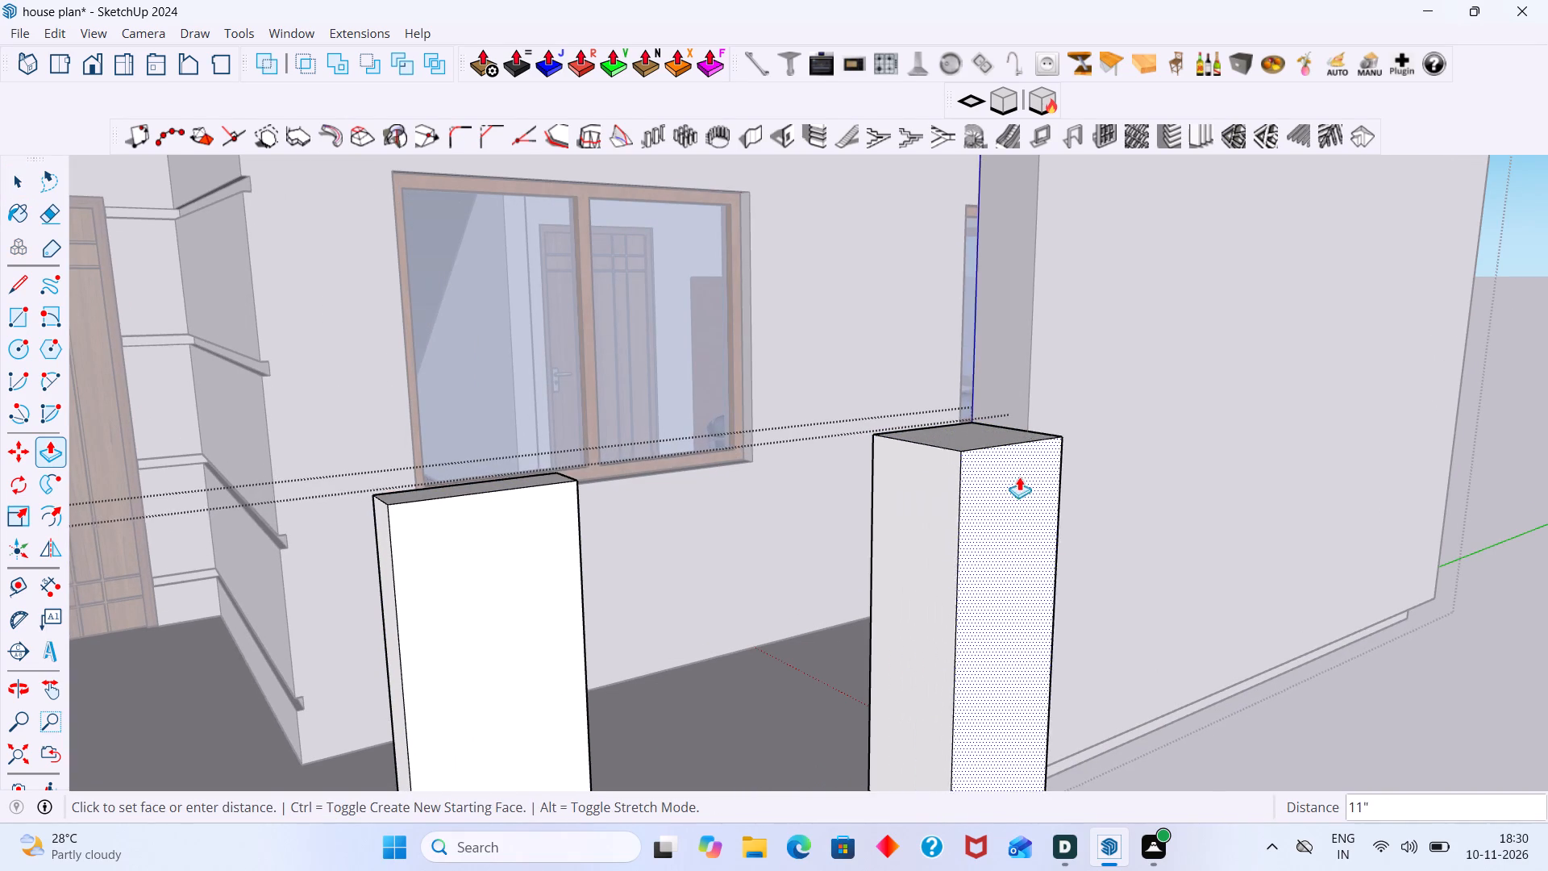
pyautogui.click(1022, 432)
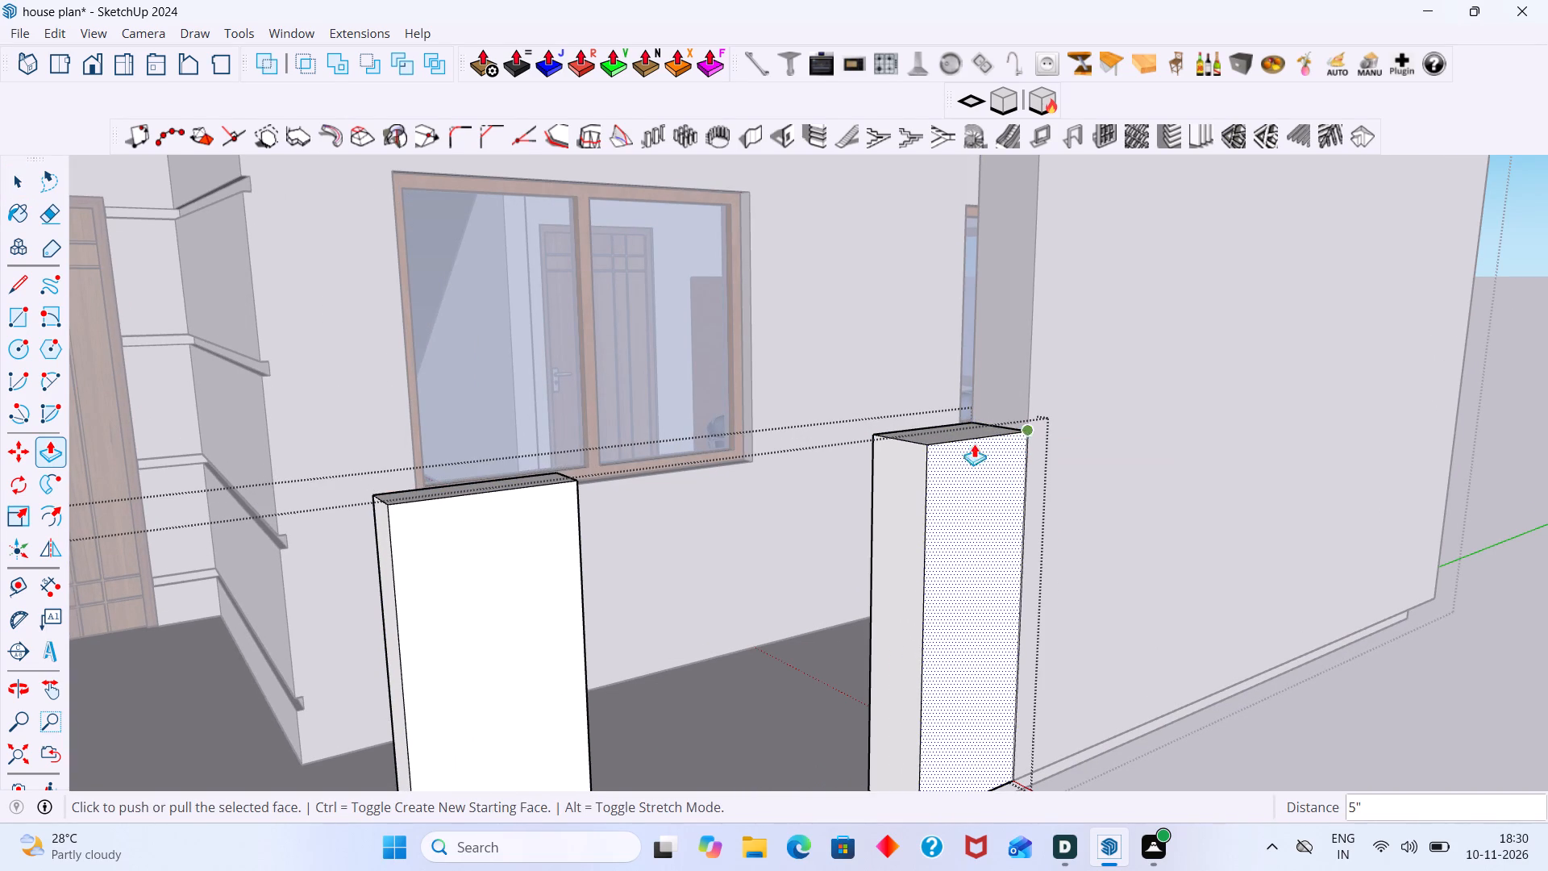
pyautogui.press('space')
# Push/Pull the front face of the middle porch pillar outward by the same 5".
pyautogui.click(497, 571)
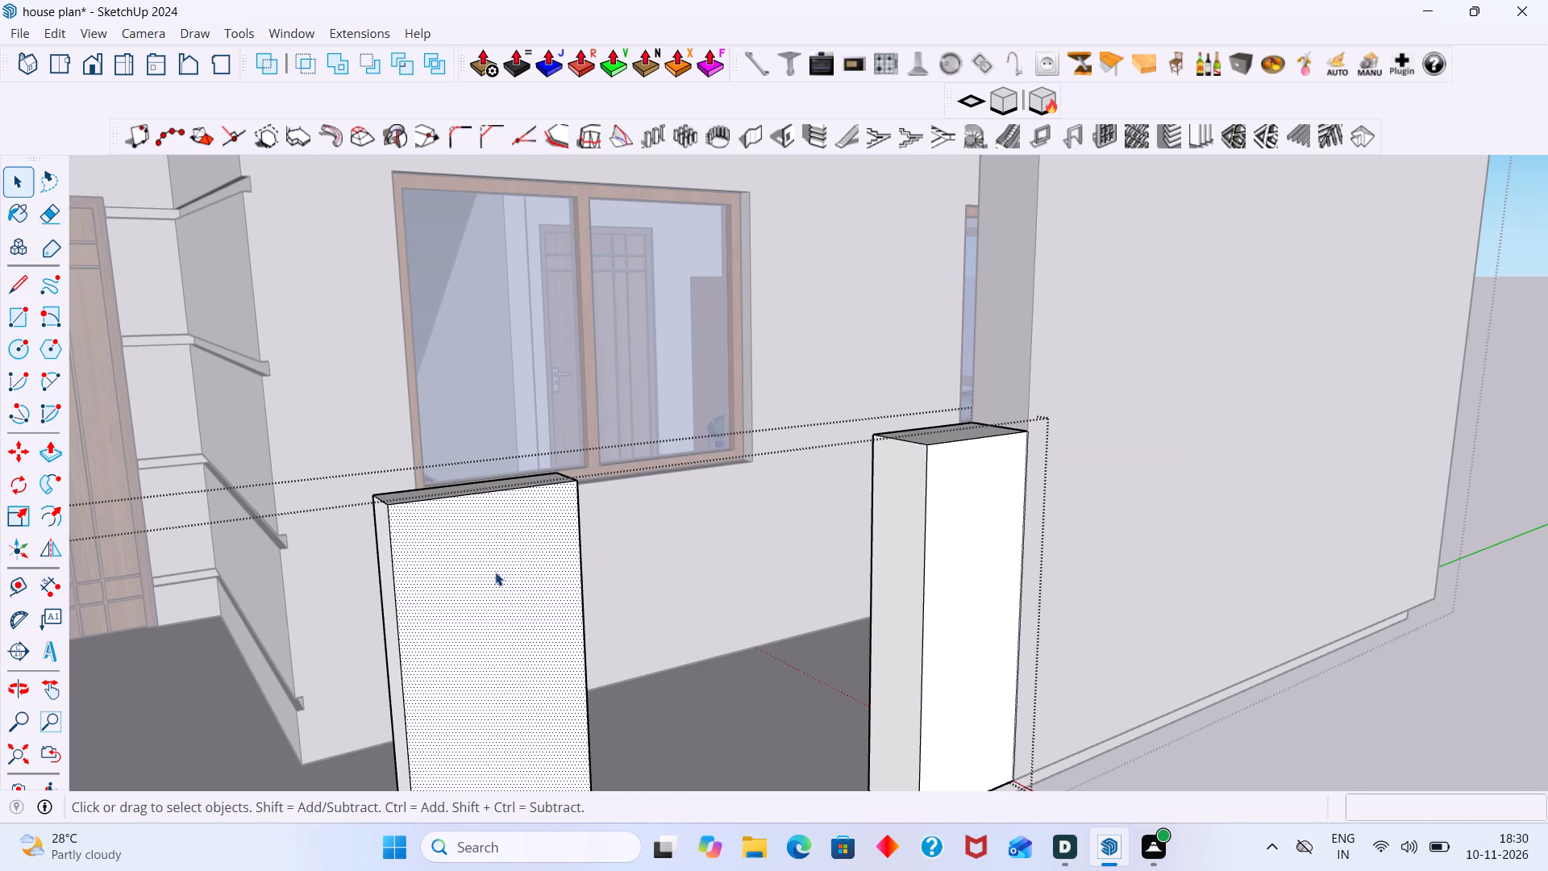
pyautogui.press('p')
pyautogui.doubleClick(495, 572)
pyautogui.scroll(1, 495, 572)
pyautogui.scroll(-15, 495, 572)
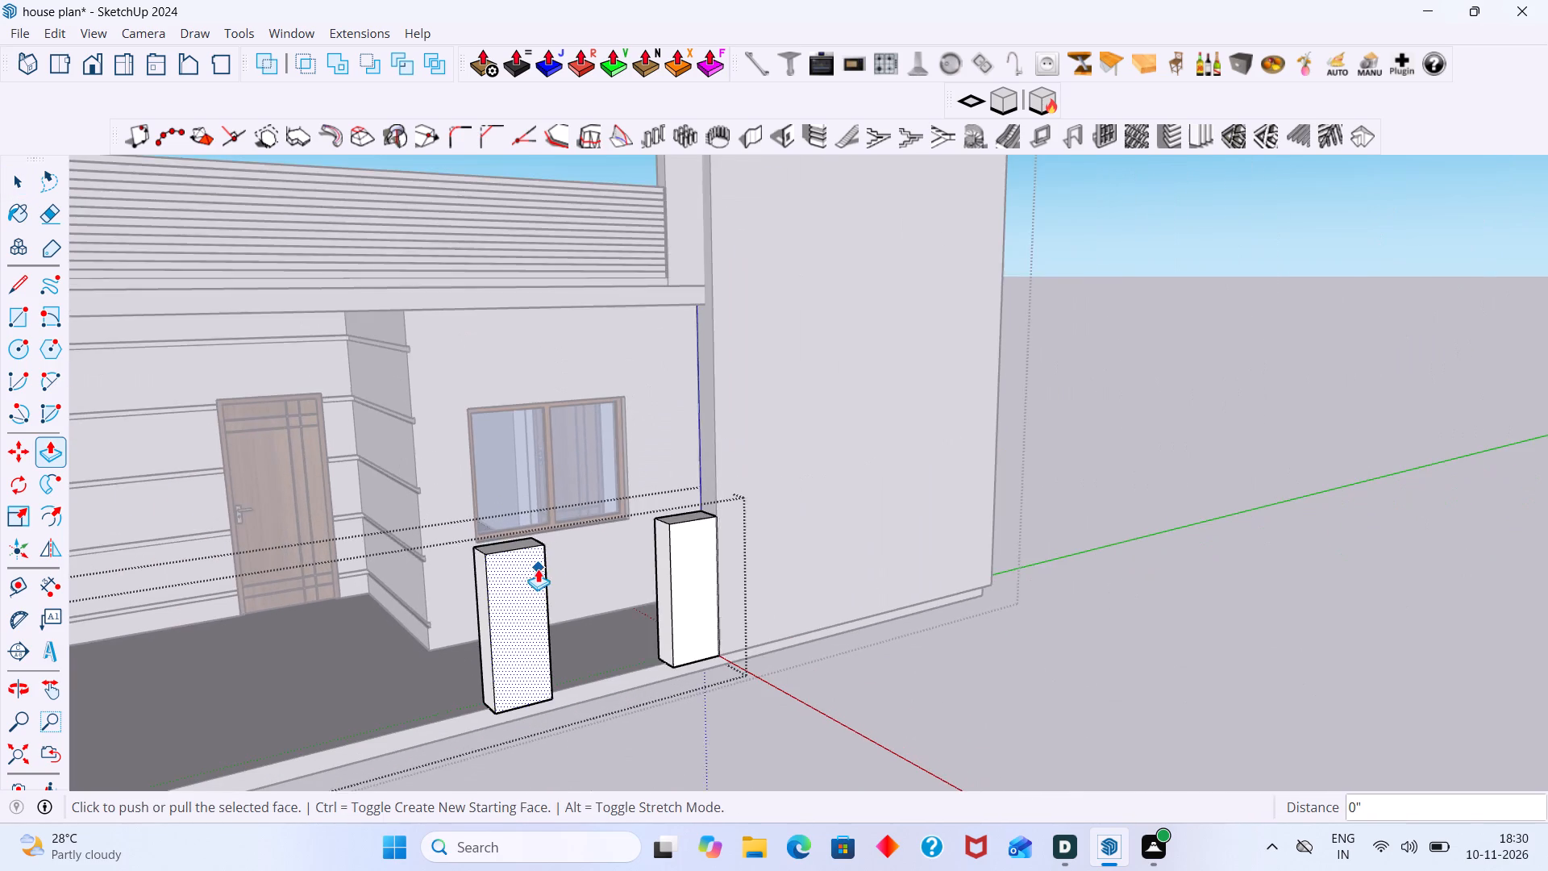
pyautogui.press('space')
# Push/Pull the front face of the far corner porch pillar outward by the same 5" and leave the group.
pyautogui.scroll(-5, 535, 630)
pyautogui.scroll(6, 133, 648)
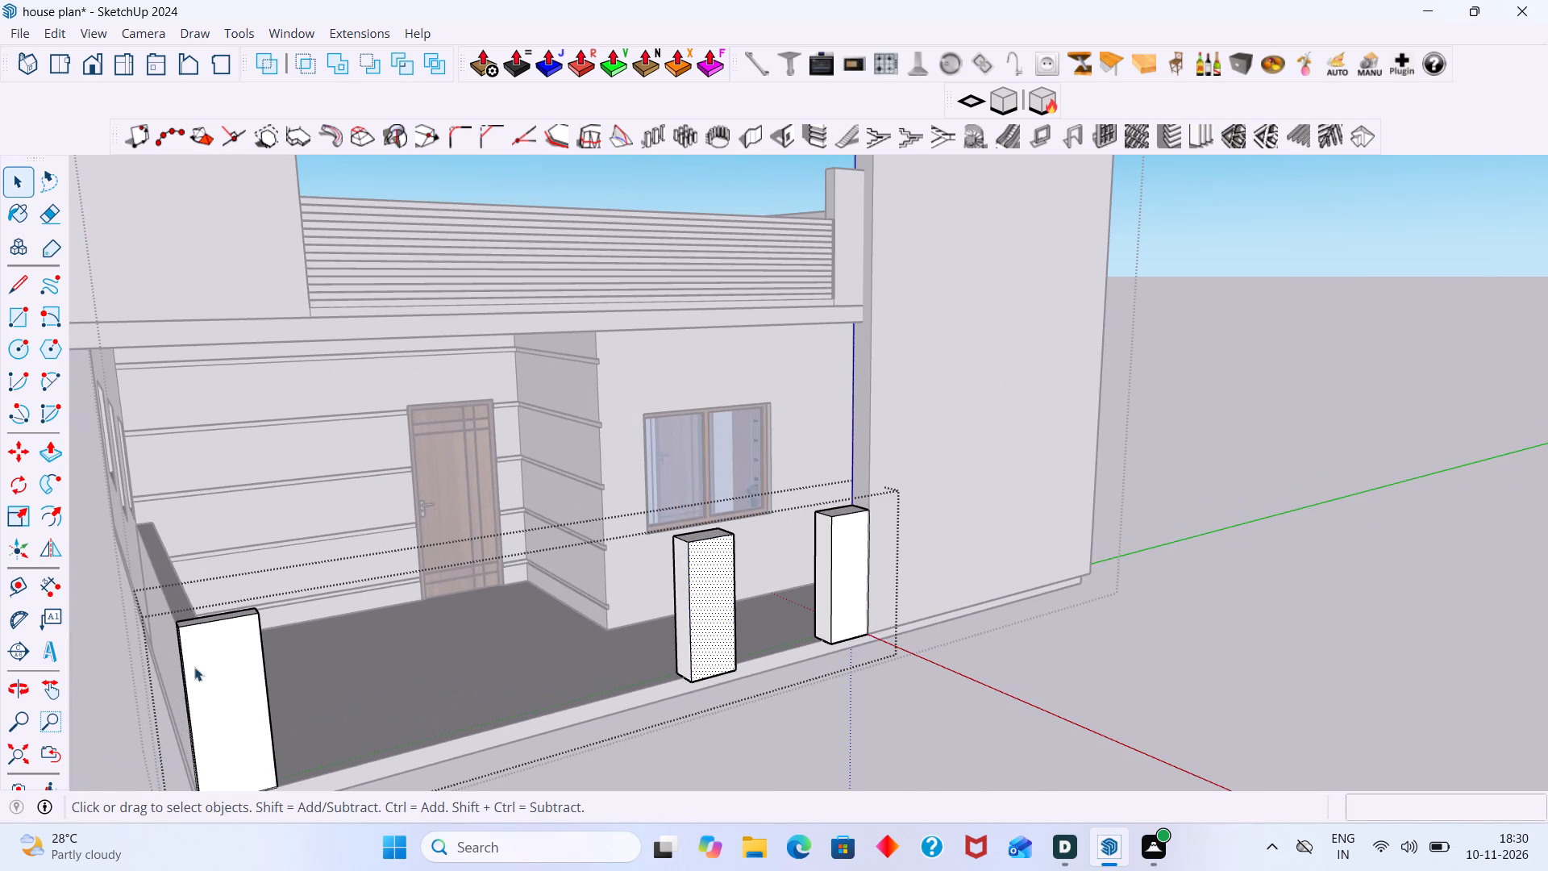
pyautogui.click(214, 664)
pyautogui.press('p')
pyautogui.doubleClick(214, 661)
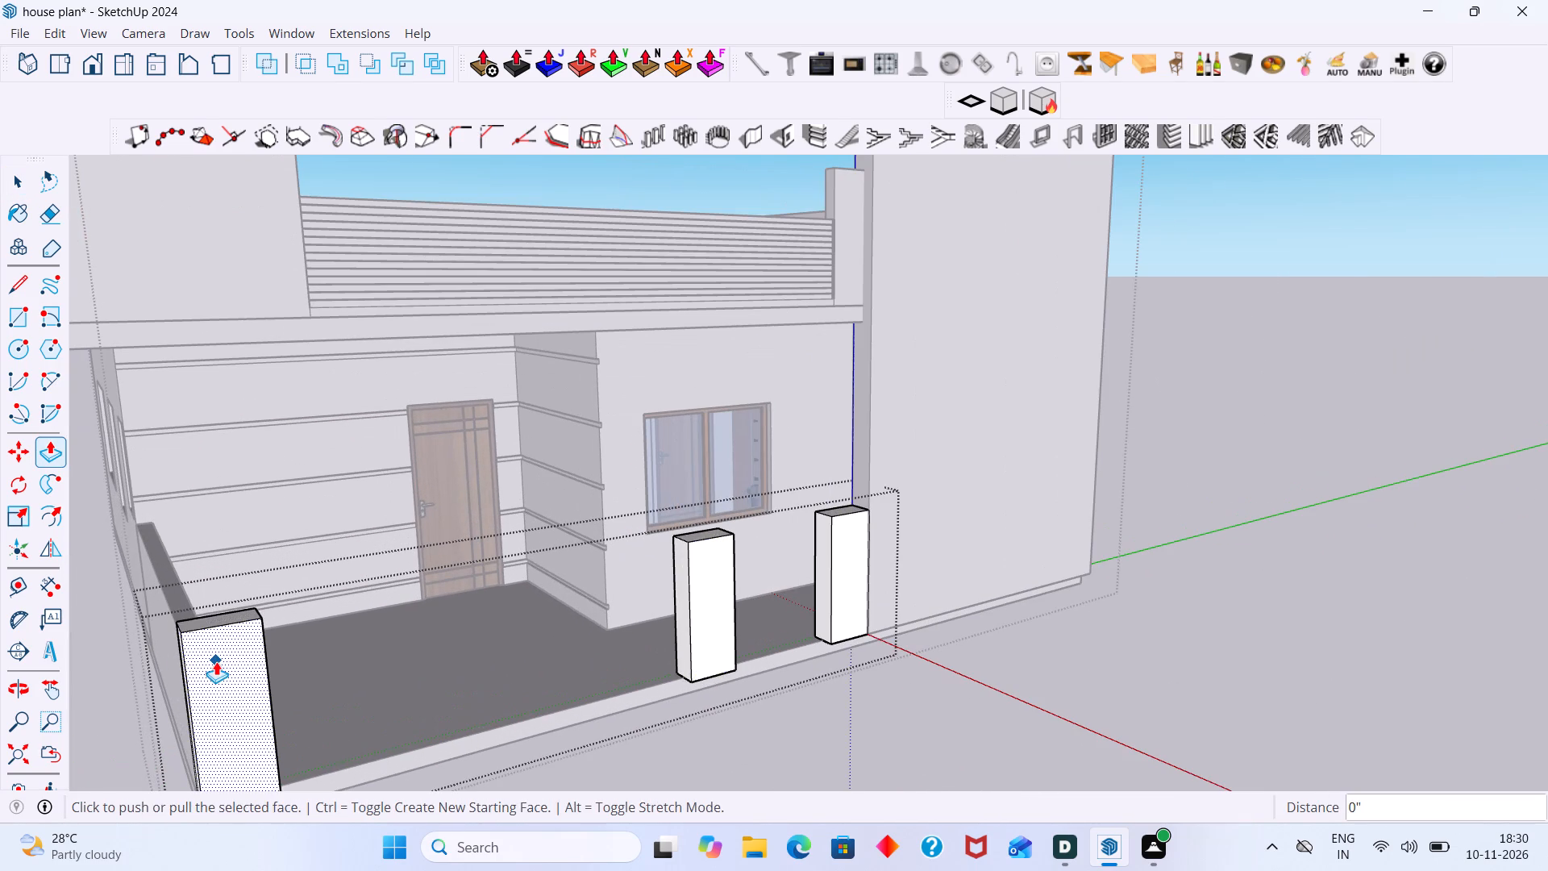
pyautogui.hscroll(-1, 217, 661)
pyautogui.press('space')
pyautogui.click(685, 669)
pyautogui.scroll(4, 285, 647)
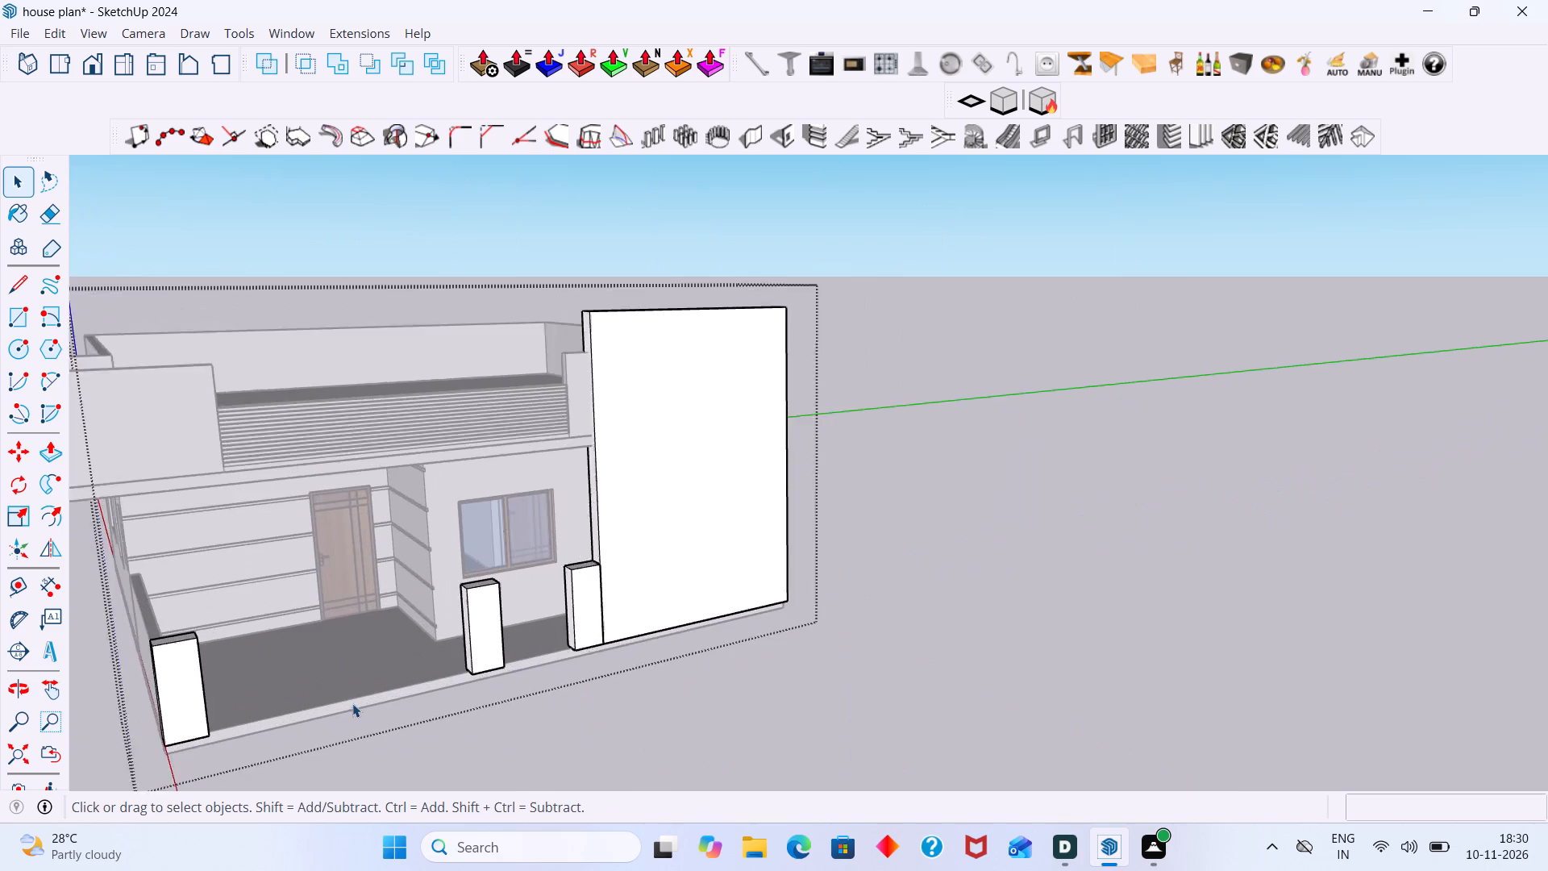
pyautogui.scroll(3, 352, 703)
pyautogui.moveTo(370, 704); pyautogui.dragTo(343, 661, button='middle')
pyautogui.scroll(2, 302, 645)
pyautogui.click(697, 691)
# Open the base slab group and Push/Pull its front face outward by 5", flush with the pillar fronts.
pyautogui.scroll(5, 440, 631)
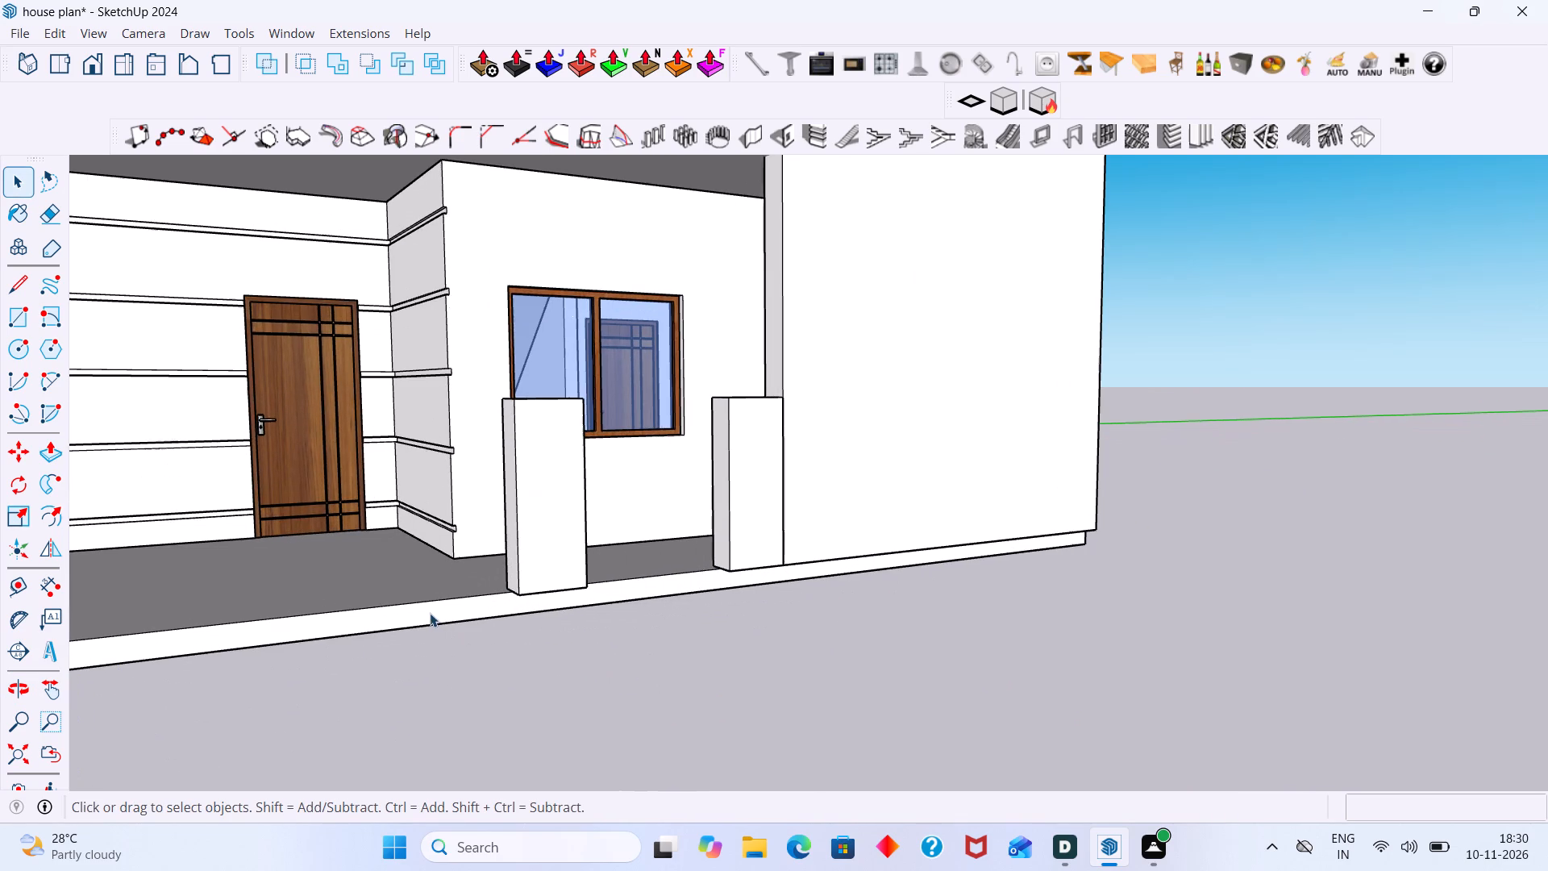
pyautogui.click(427, 611)
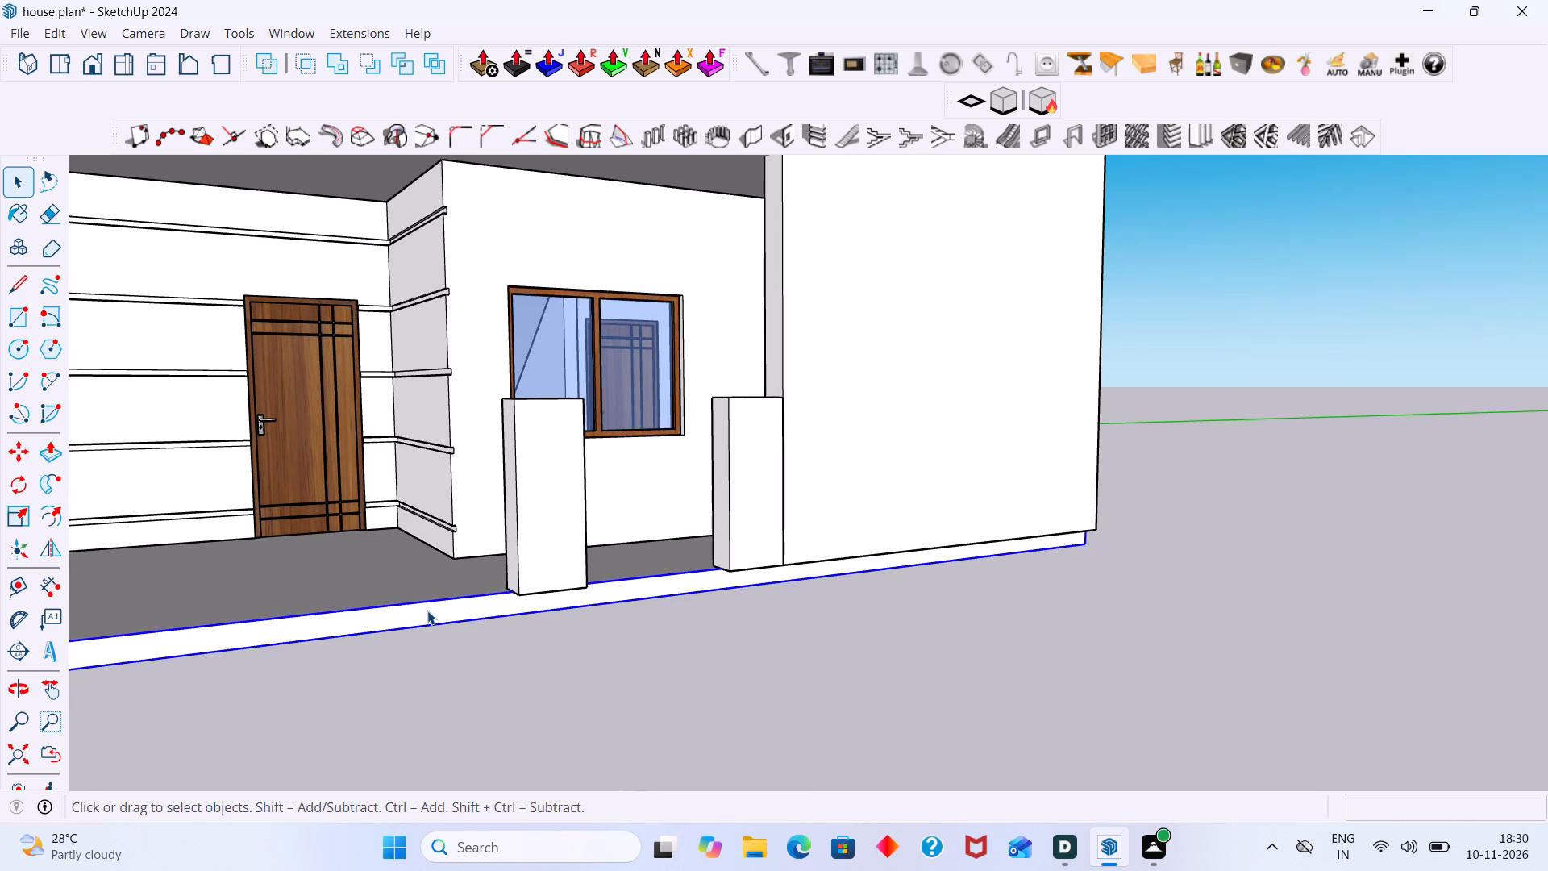
pyautogui.press('p')
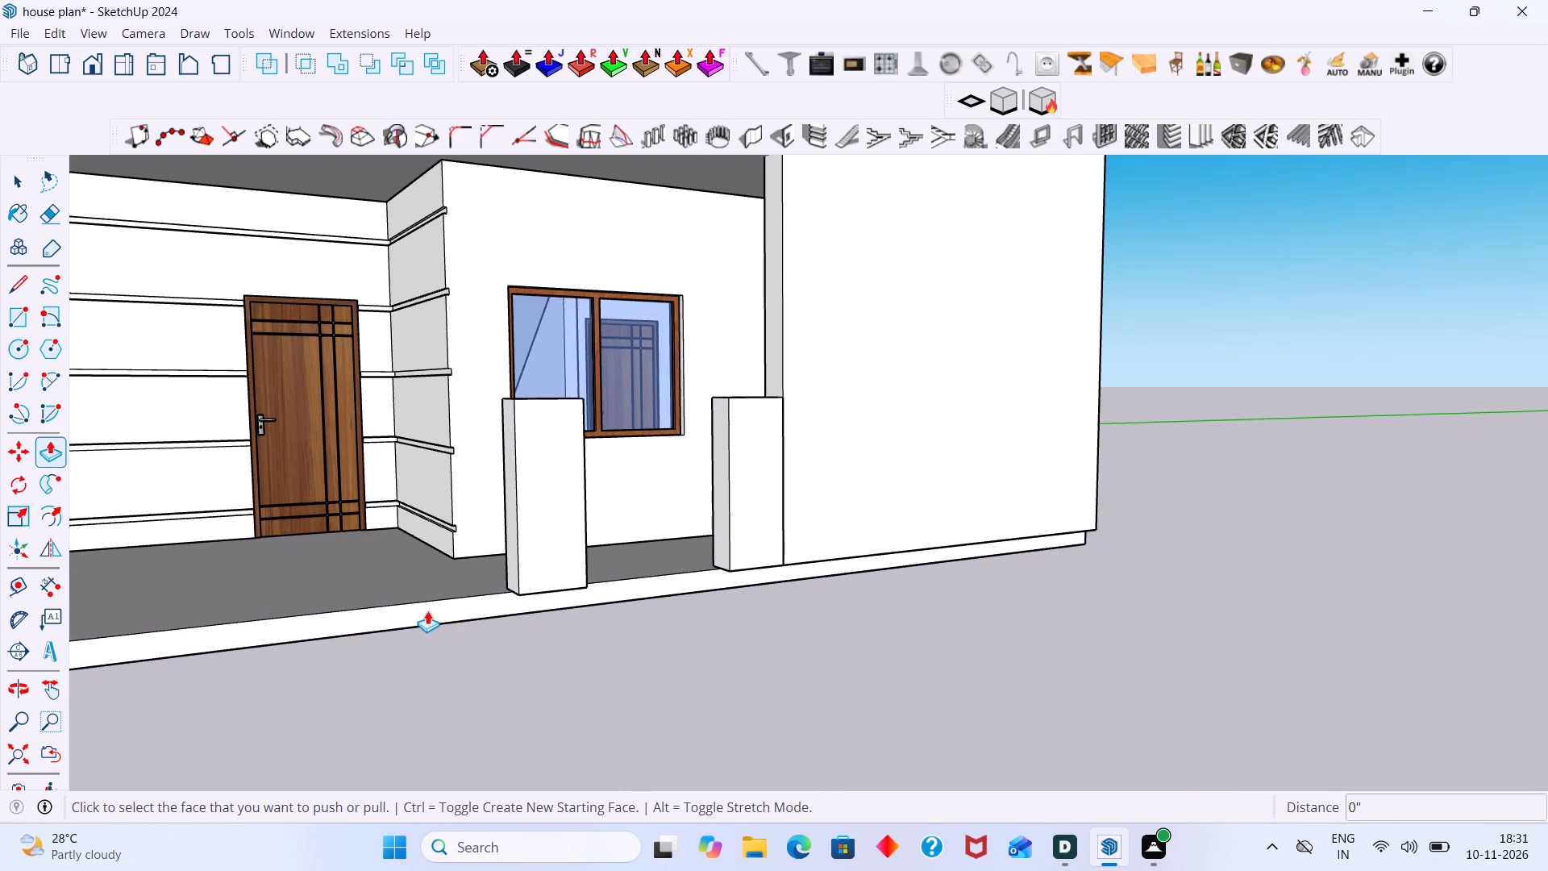
pyautogui.click(427, 611)
pyautogui.press('space')
pyautogui.doubleClick(464, 603)
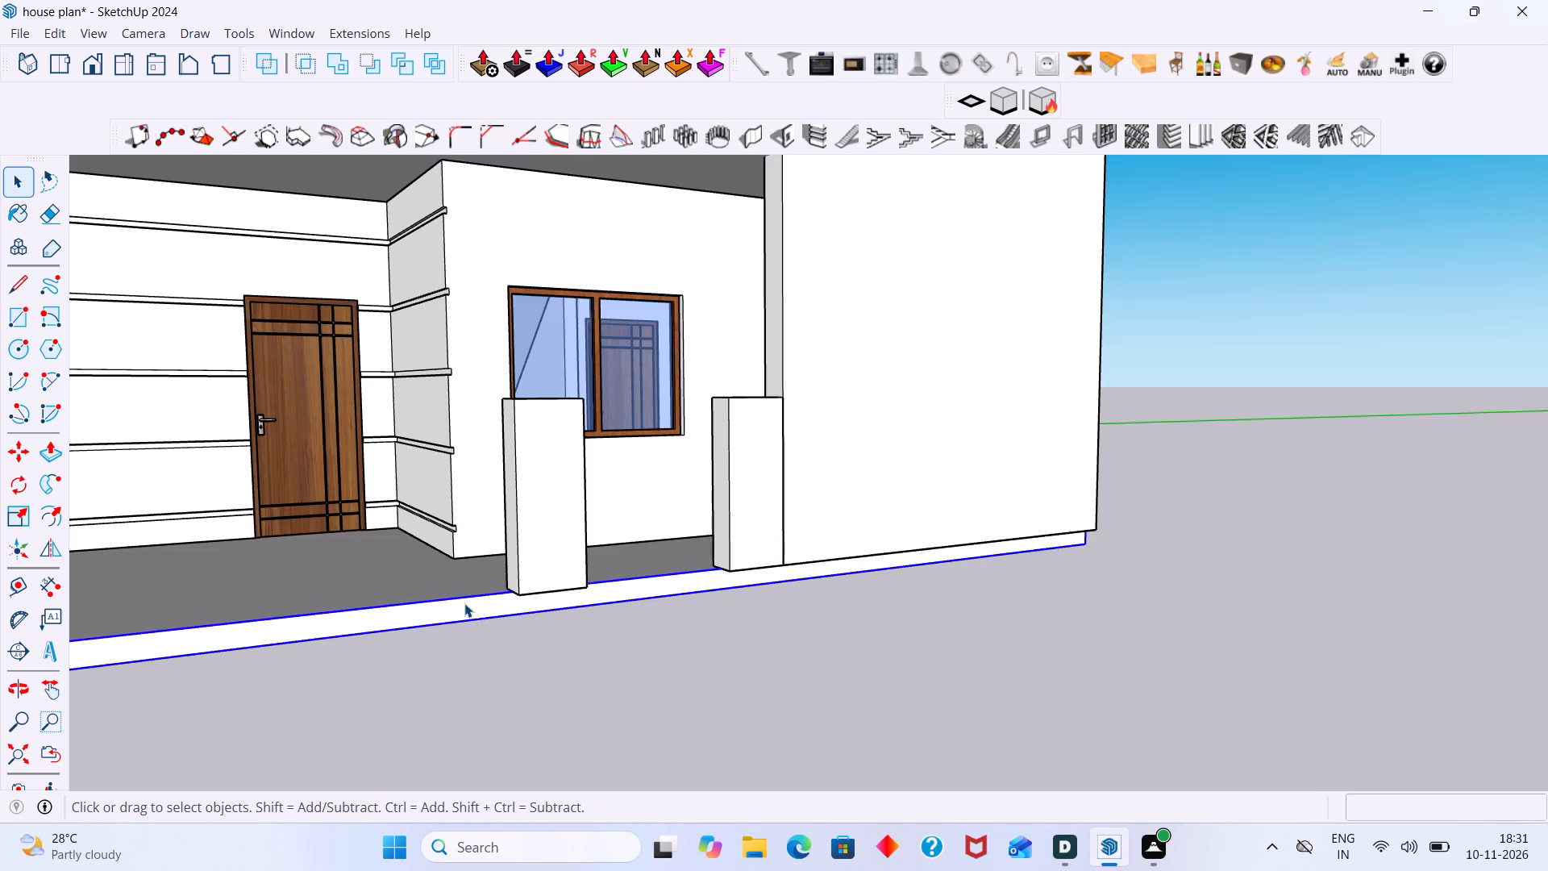
pyautogui.click(460, 611)
pyautogui.press('p')
pyautogui.click(460, 611)
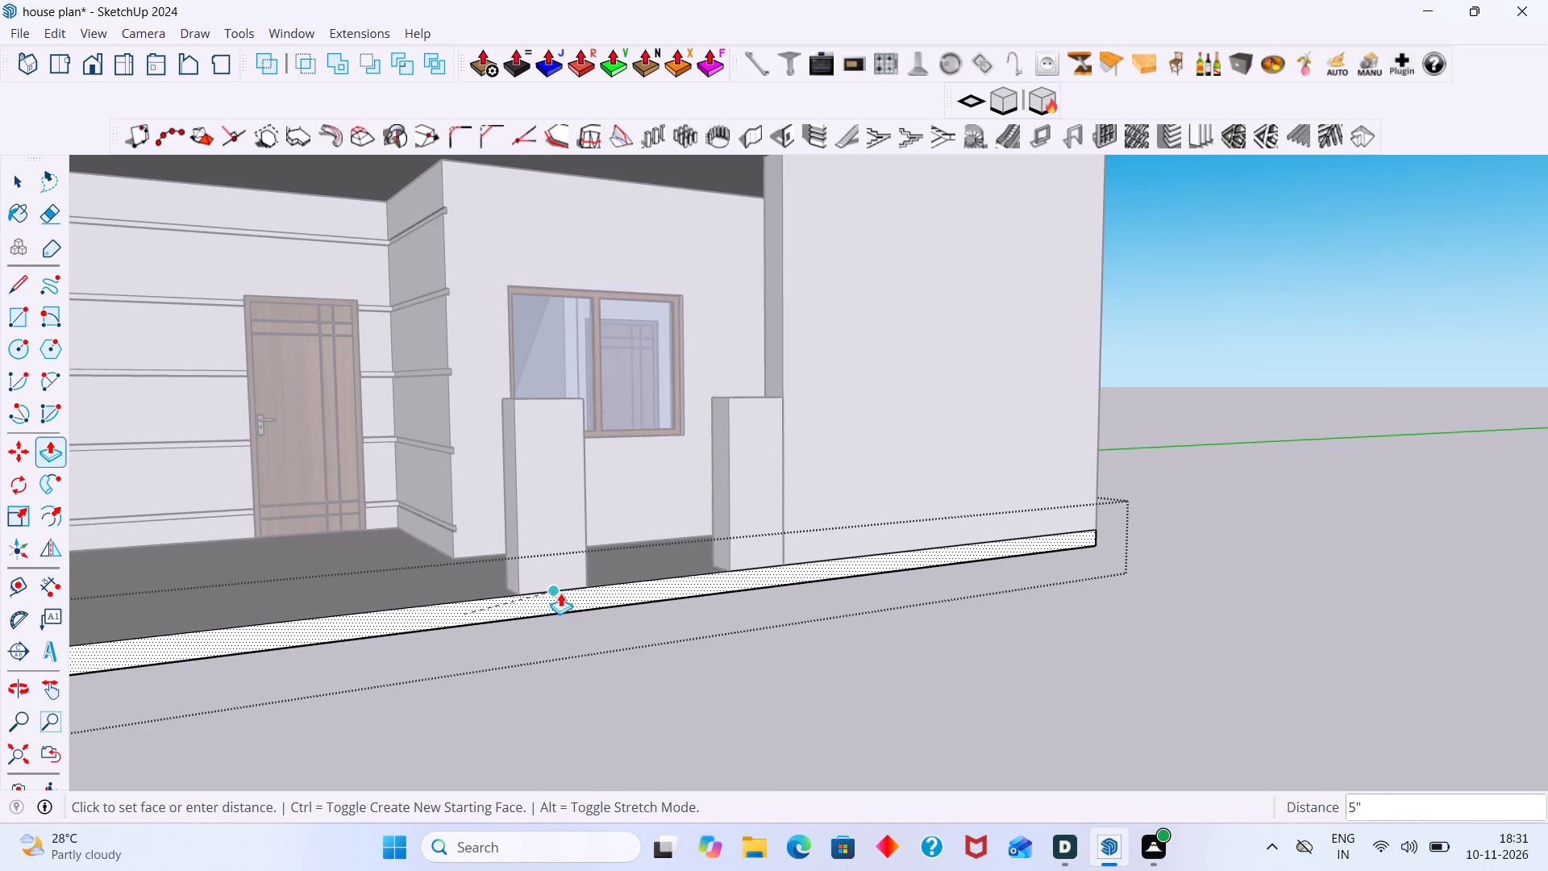
pyautogui.click(521, 590)
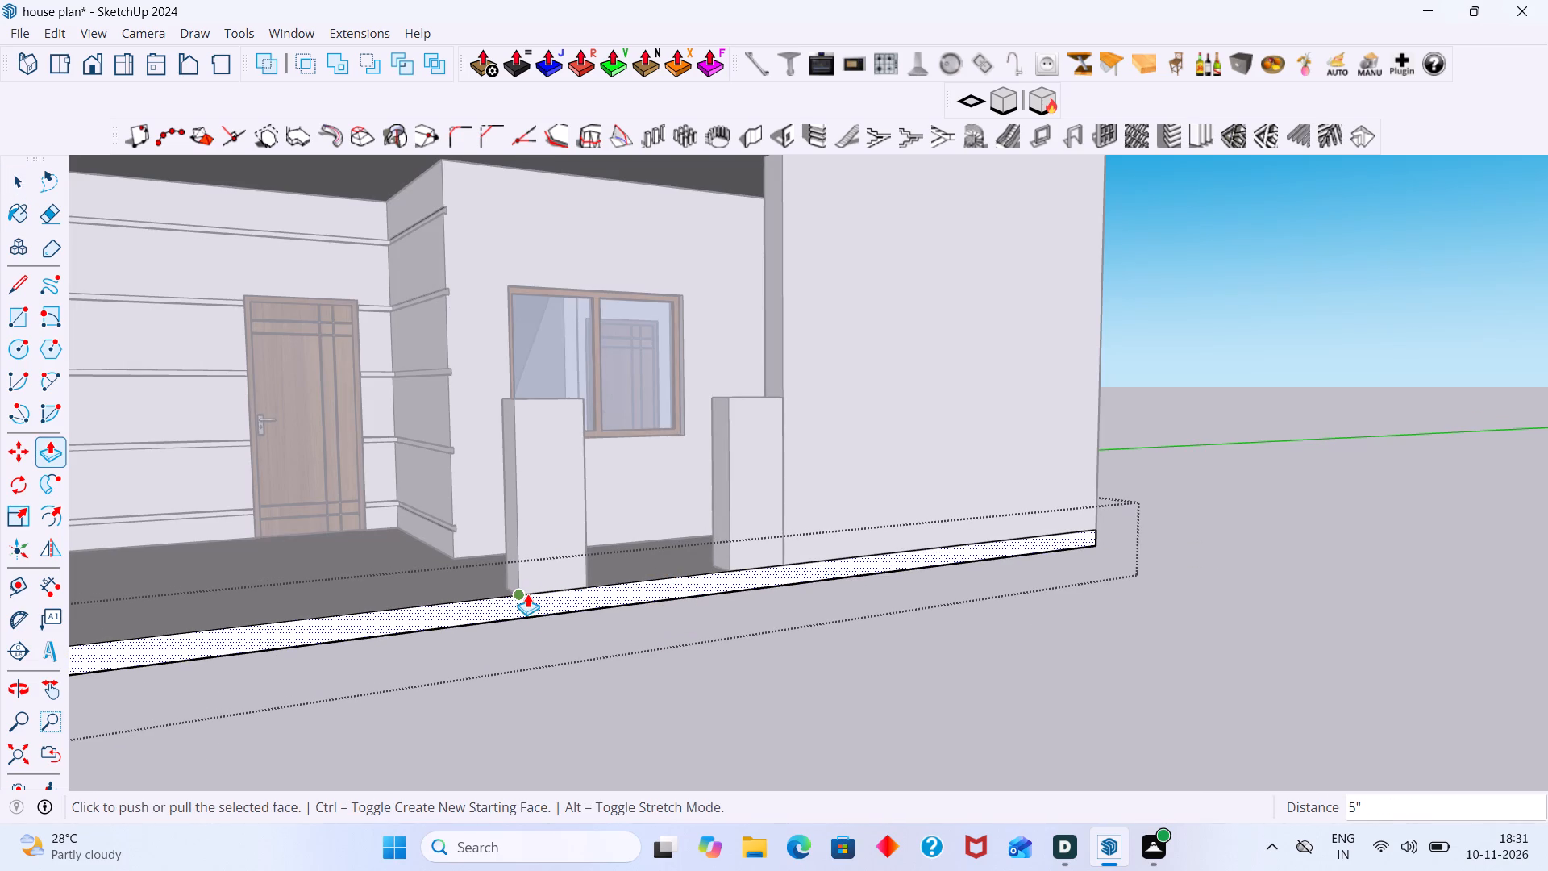
pyautogui.press('space')
pyautogui.click(933, 657)
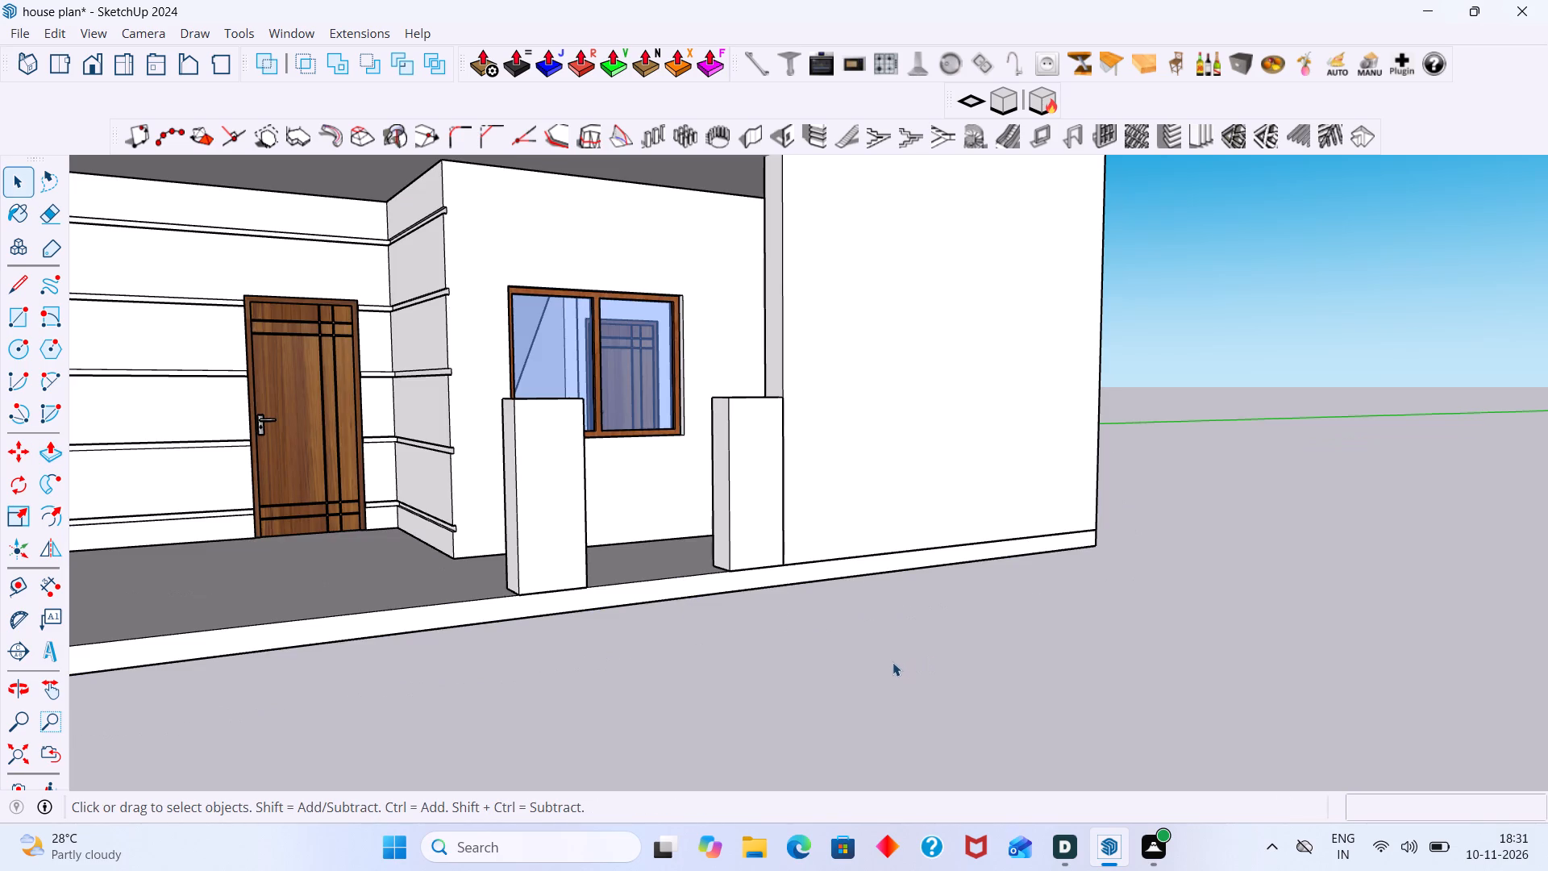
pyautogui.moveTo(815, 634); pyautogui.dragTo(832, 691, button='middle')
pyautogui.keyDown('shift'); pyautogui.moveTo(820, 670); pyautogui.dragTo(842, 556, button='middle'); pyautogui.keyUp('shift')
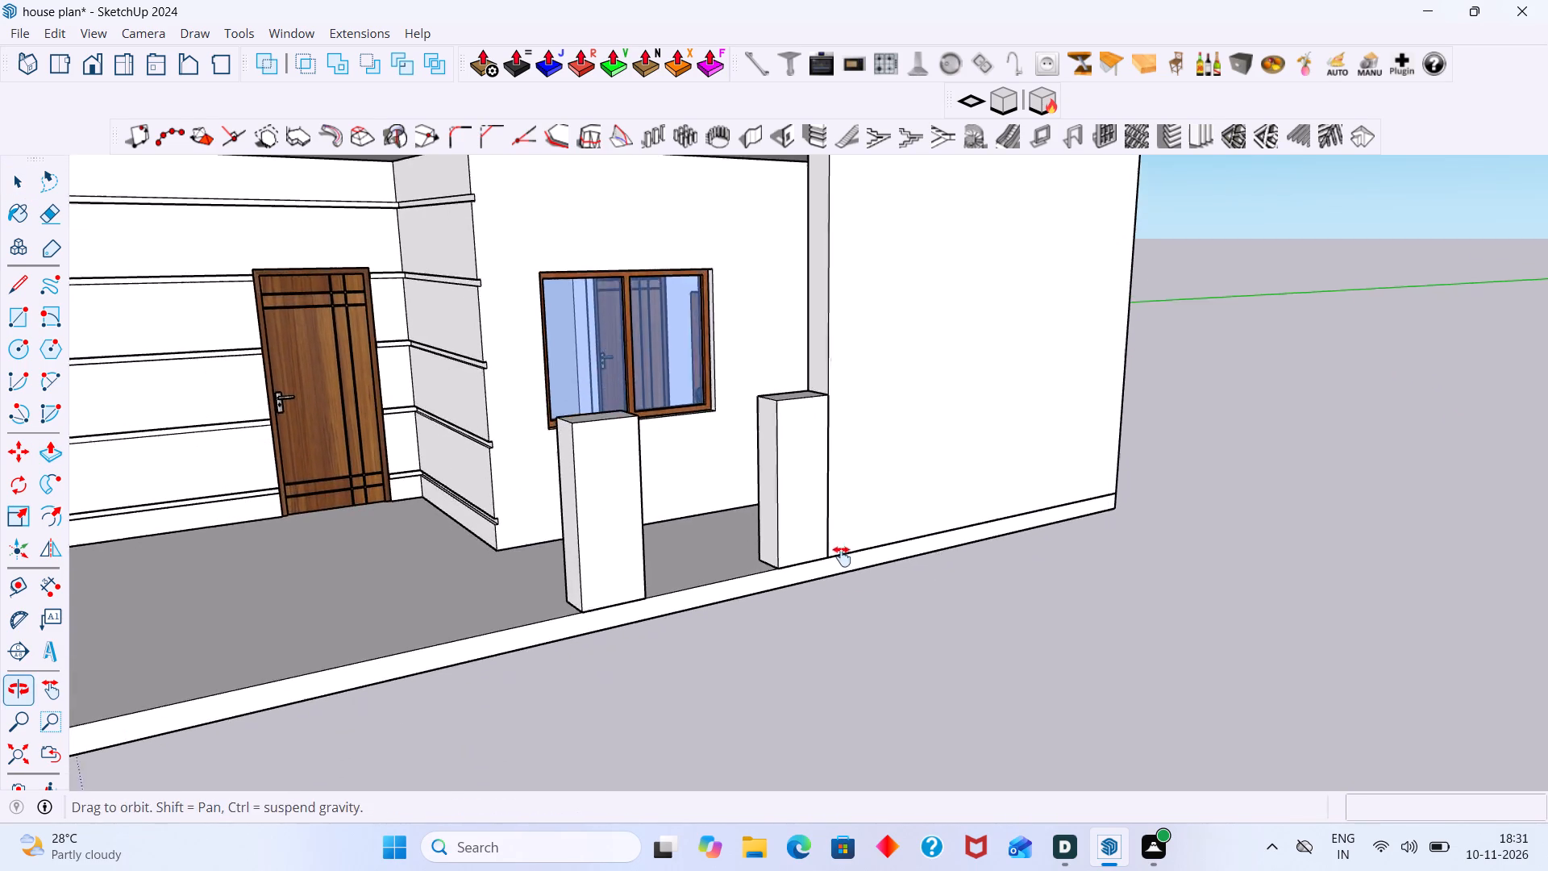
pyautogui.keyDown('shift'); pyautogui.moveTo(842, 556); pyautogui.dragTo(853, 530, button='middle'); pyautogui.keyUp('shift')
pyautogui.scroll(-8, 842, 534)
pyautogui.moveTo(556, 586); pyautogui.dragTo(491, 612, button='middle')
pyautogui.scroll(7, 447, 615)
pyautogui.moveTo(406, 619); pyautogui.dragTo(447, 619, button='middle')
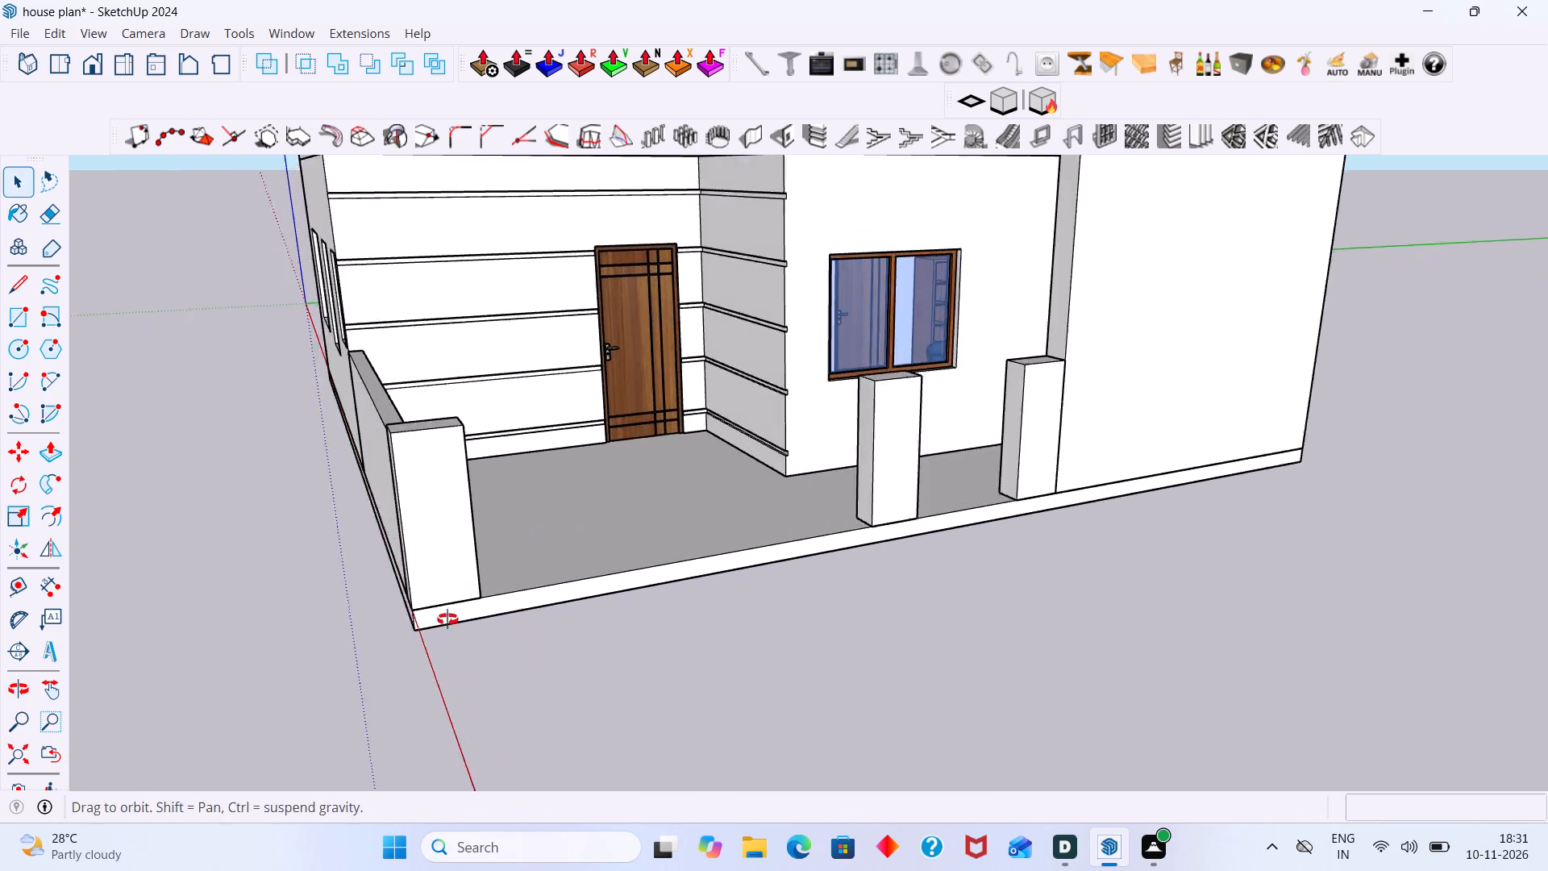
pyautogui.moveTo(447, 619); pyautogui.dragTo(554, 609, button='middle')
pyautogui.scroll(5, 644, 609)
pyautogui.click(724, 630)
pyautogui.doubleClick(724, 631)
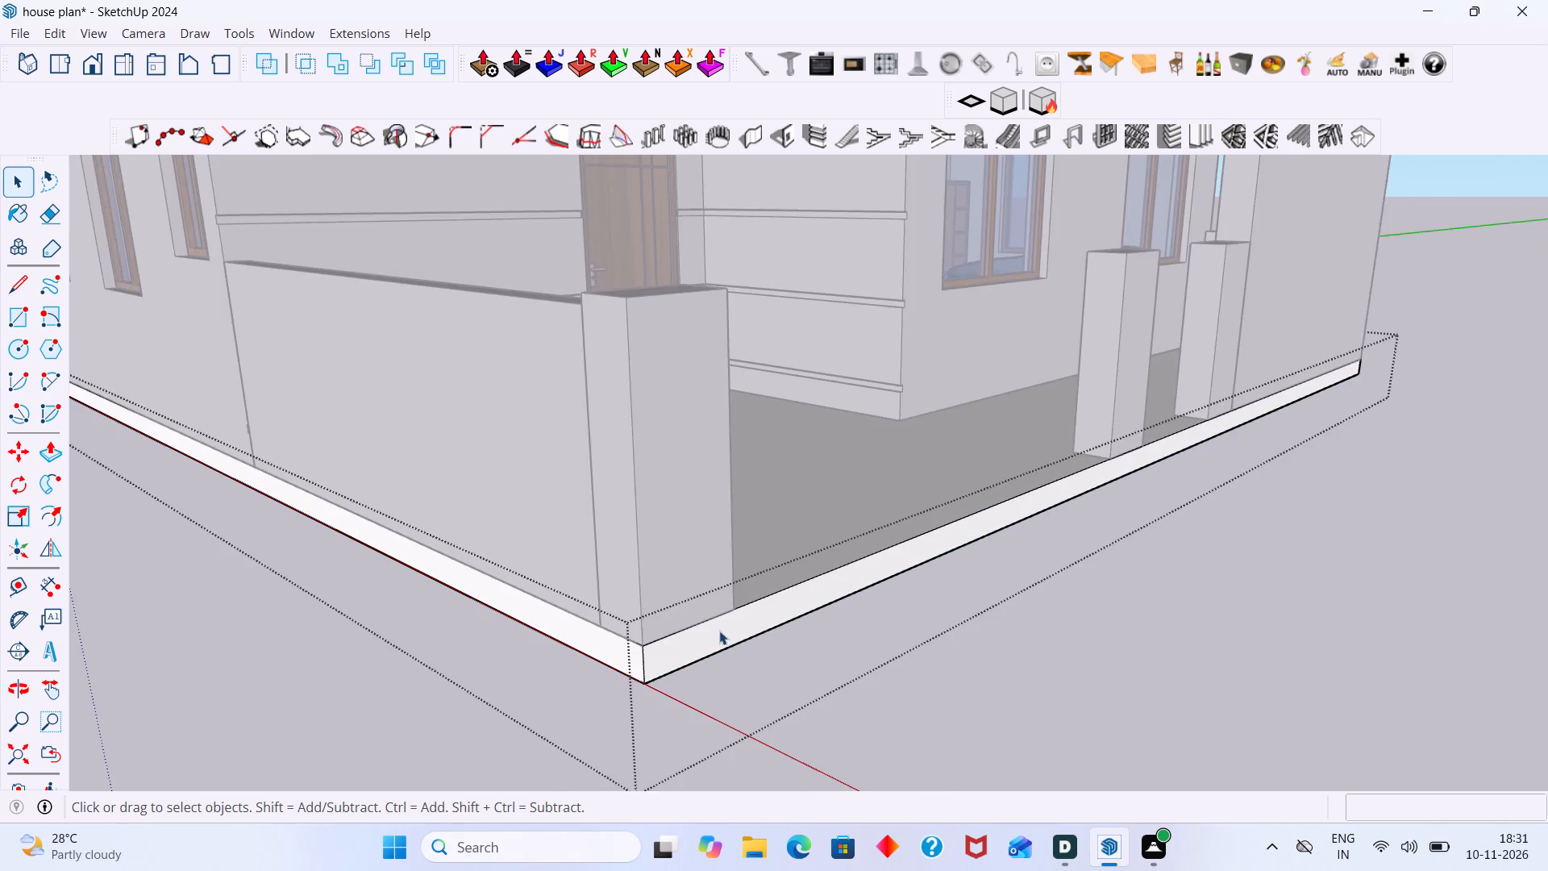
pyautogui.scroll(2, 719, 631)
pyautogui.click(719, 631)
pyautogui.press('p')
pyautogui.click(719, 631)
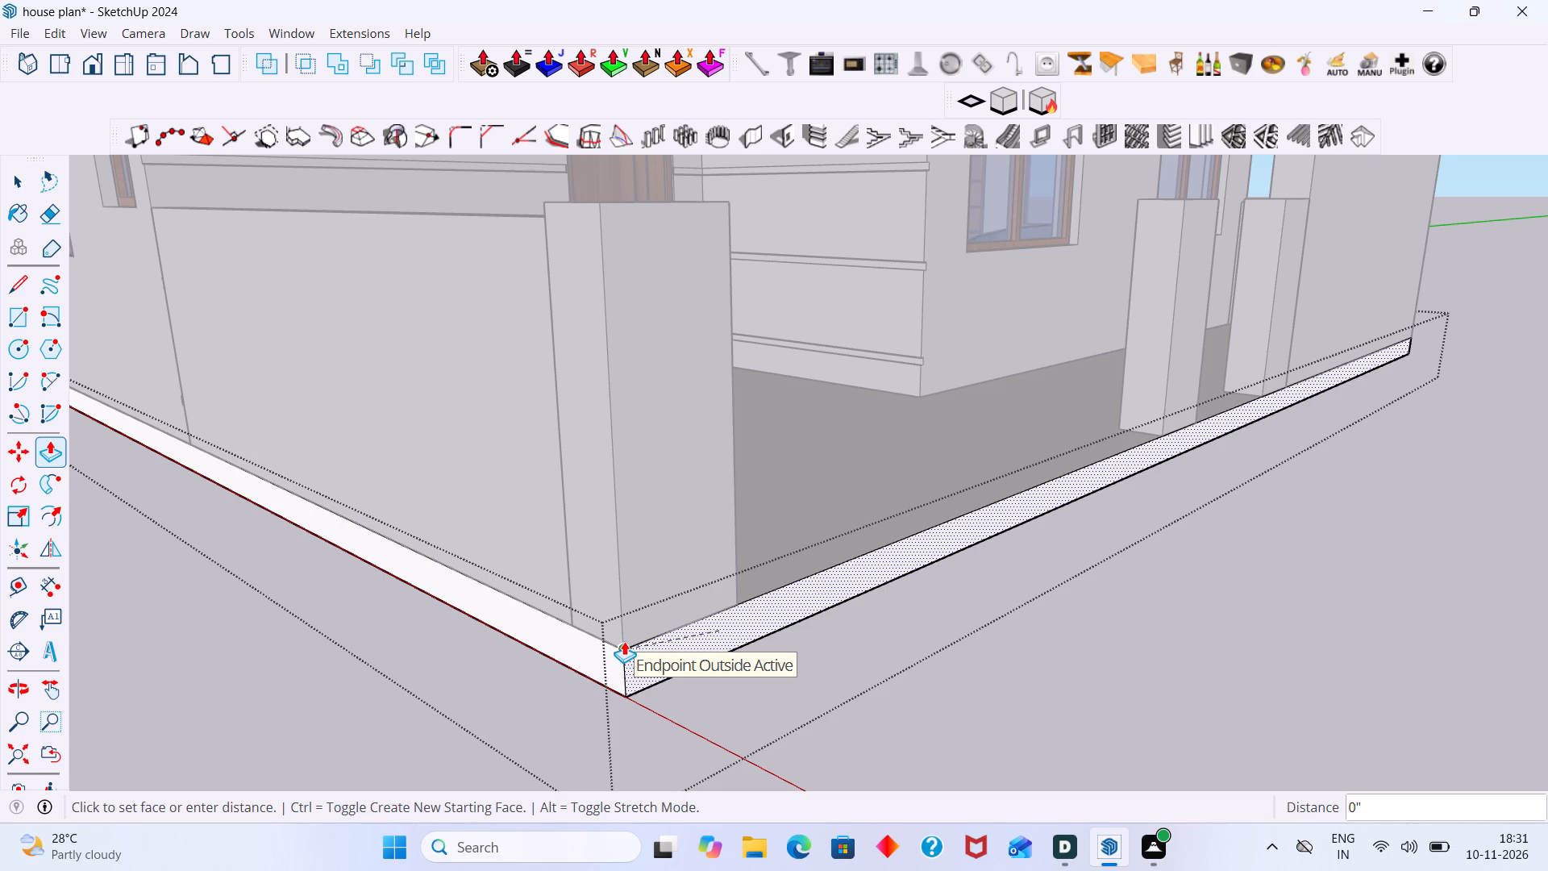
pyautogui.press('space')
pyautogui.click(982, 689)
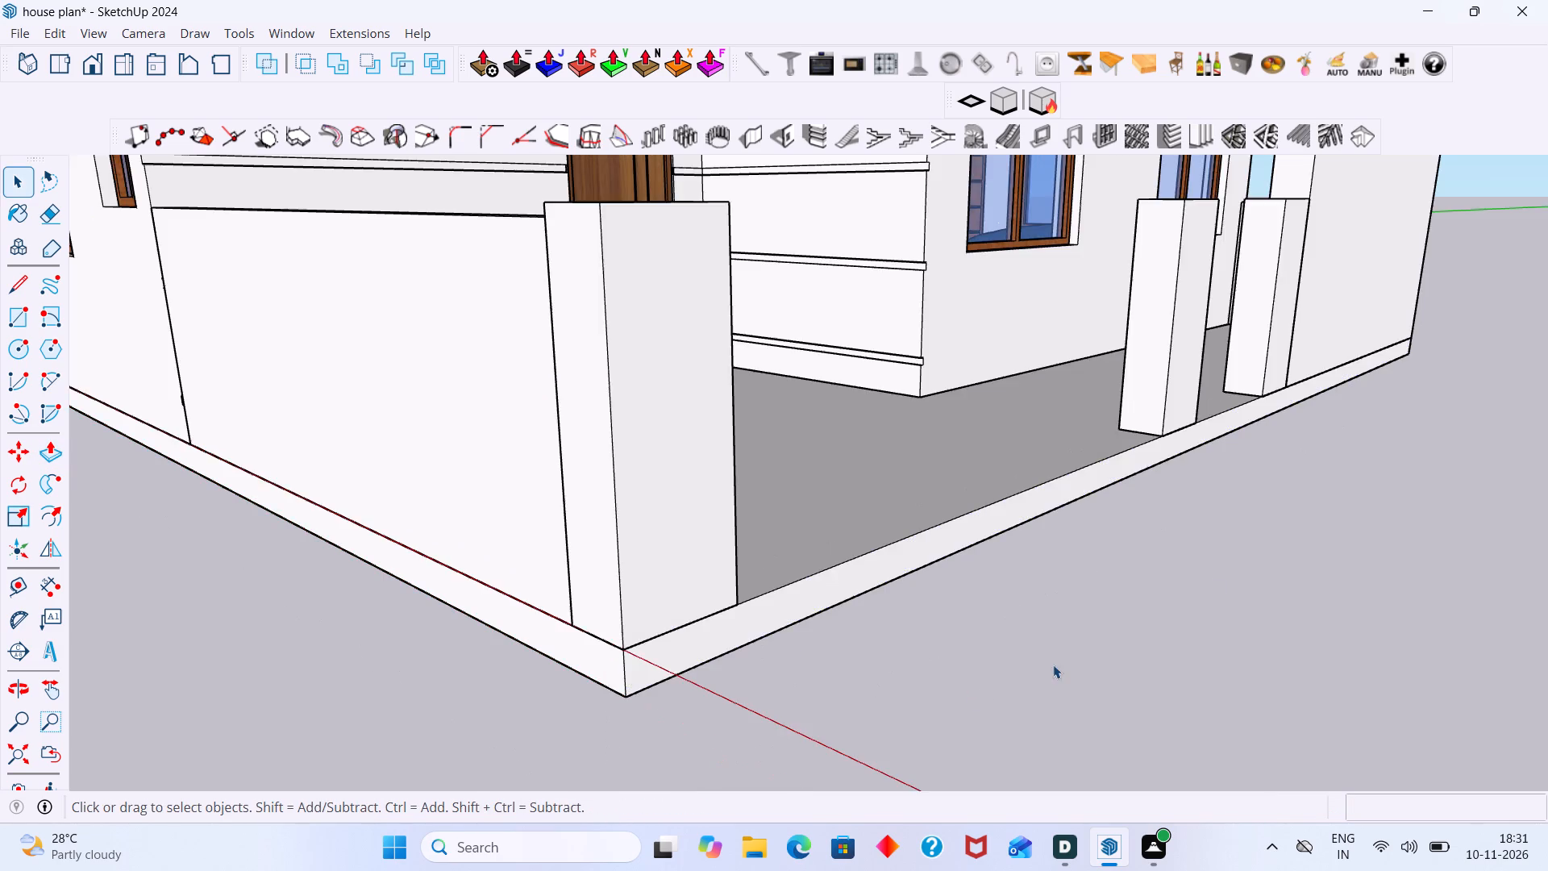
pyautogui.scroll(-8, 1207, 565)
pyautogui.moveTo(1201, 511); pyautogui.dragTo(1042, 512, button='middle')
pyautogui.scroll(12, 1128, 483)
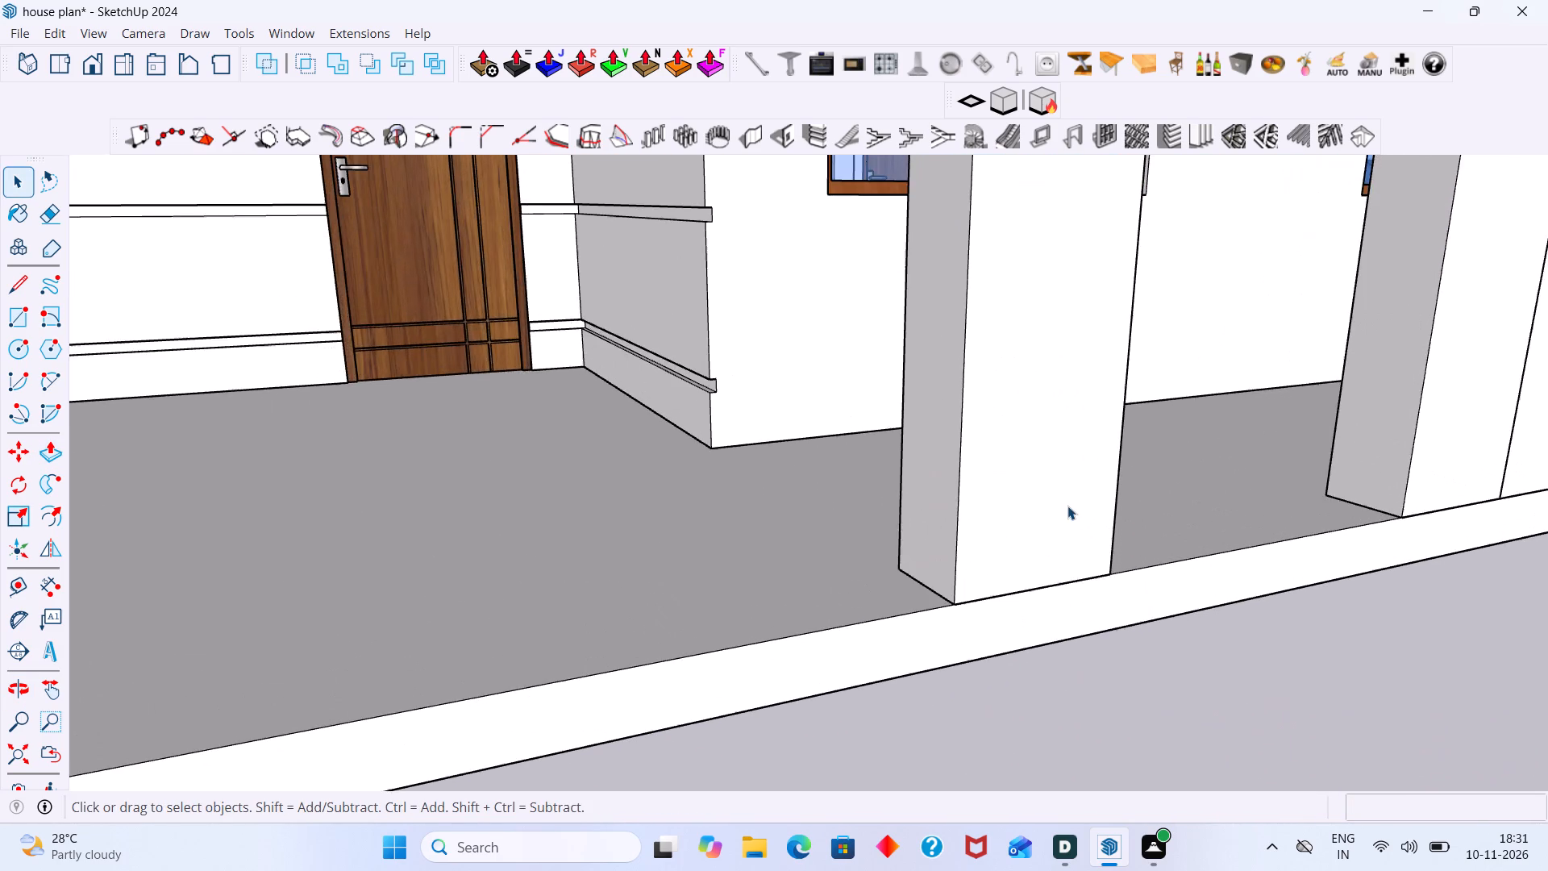
# Examine the front elevation and the tall wall beside the porch from several angles.
pyautogui.scroll(-12, 1065, 513)
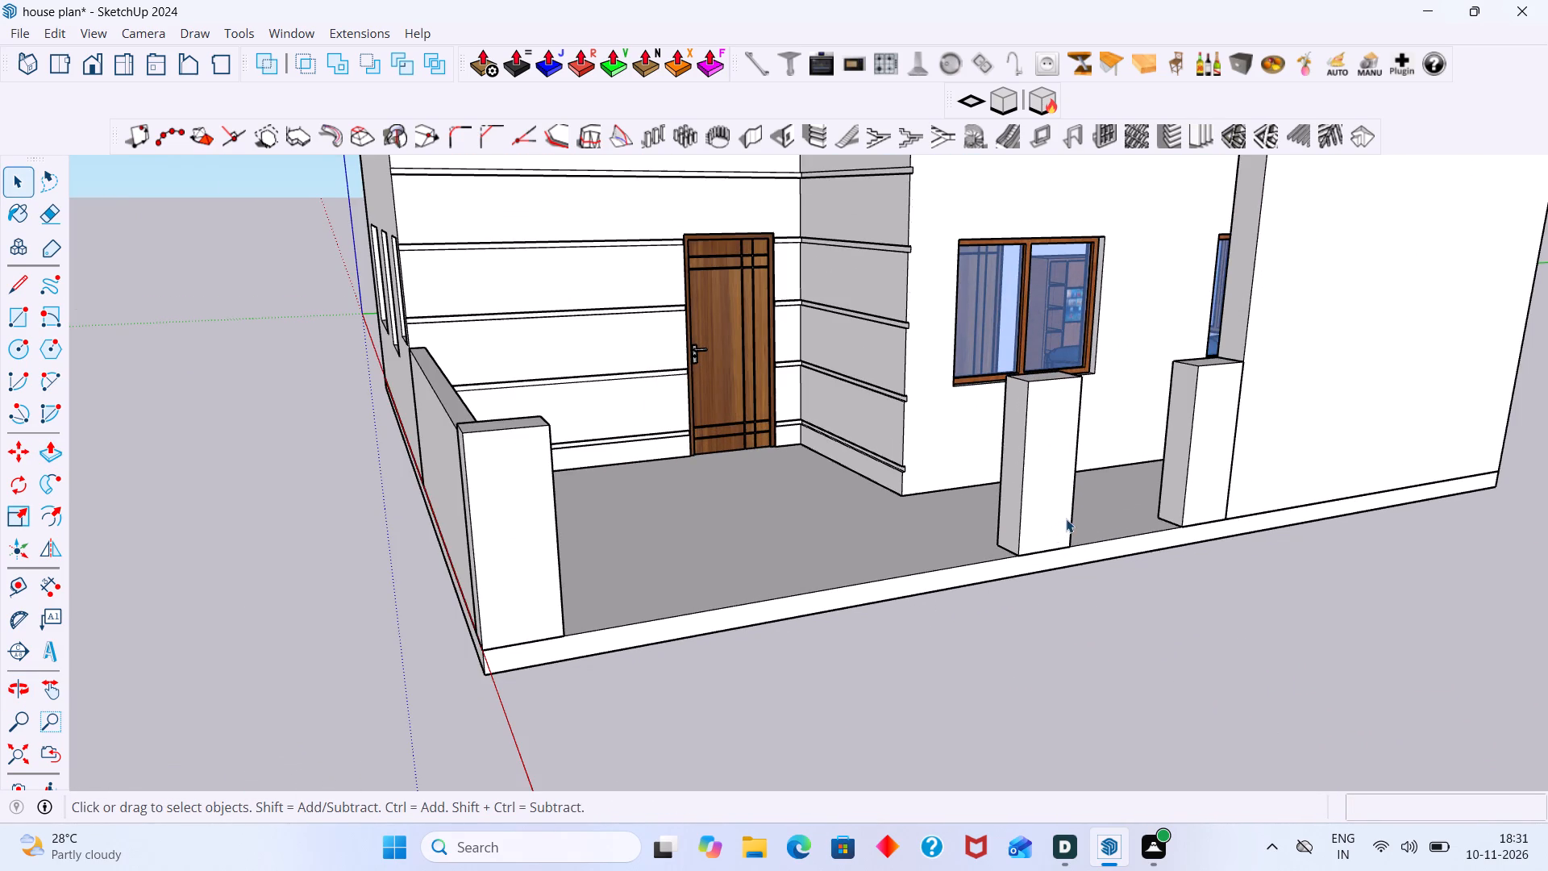
pyautogui.moveTo(1067, 518); pyautogui.dragTo(705, 560, button='middle')
pyautogui.scroll(-2, 926, 544)
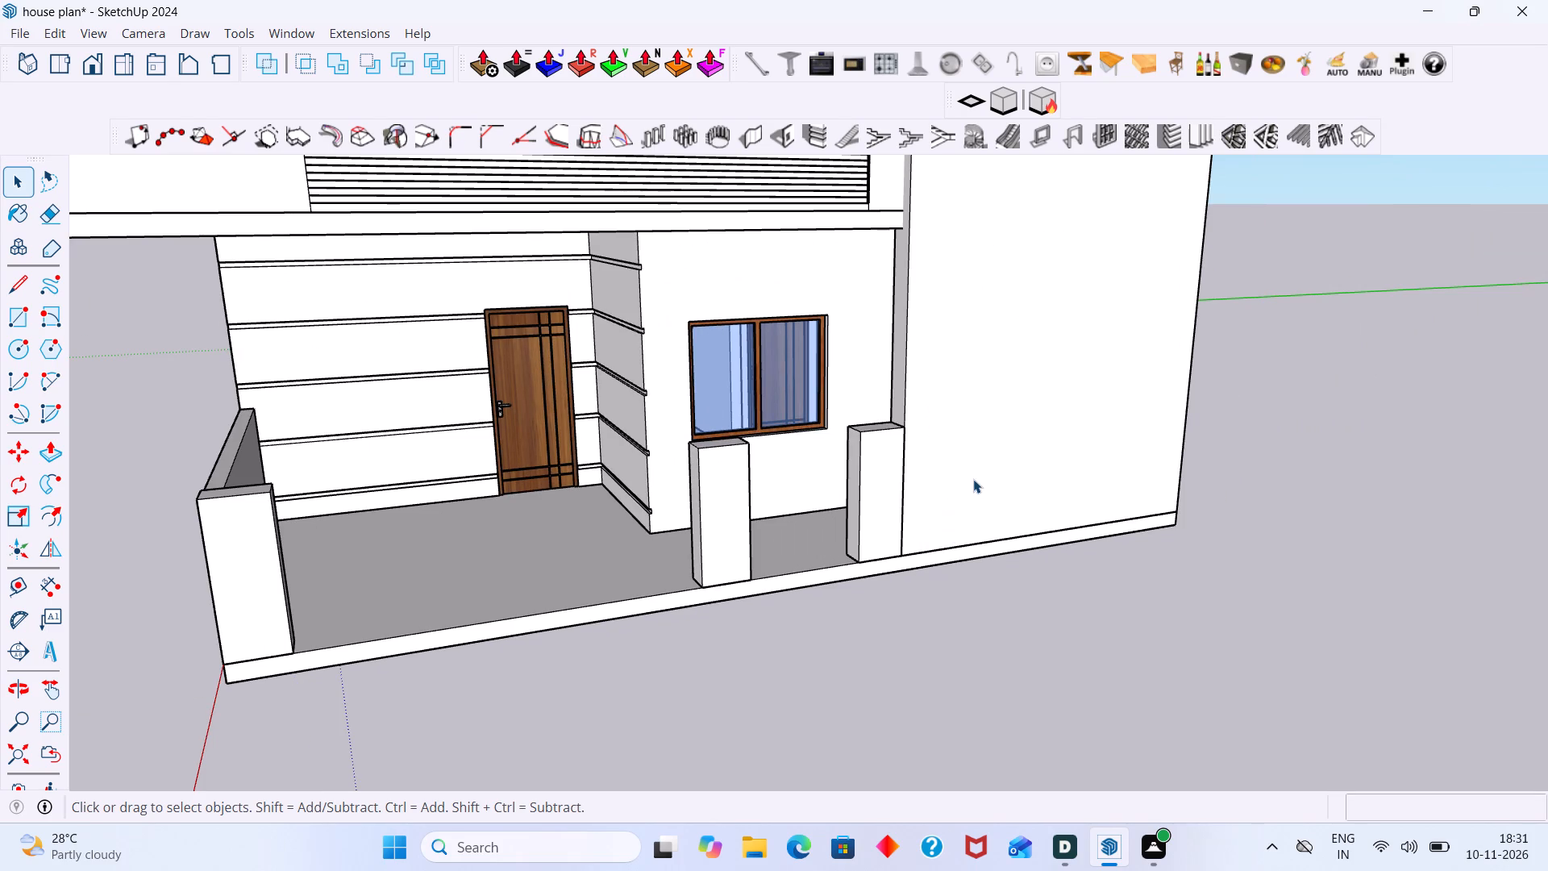
pyautogui.moveTo(972, 476); pyautogui.dragTo(866, 507, button='middle')
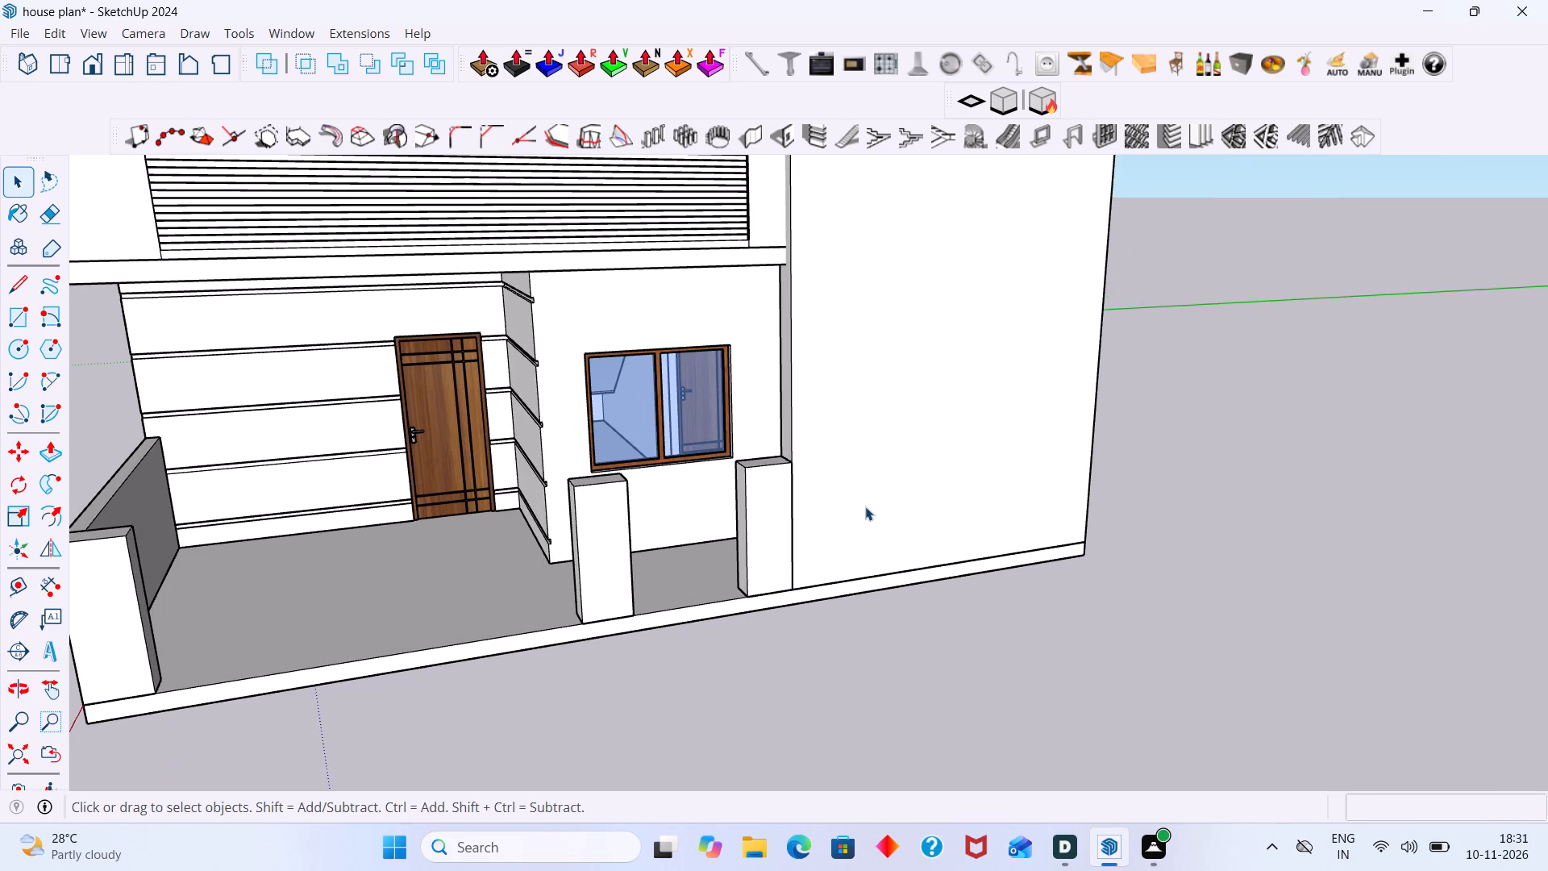
pyautogui.scroll(-5, 913, 463)
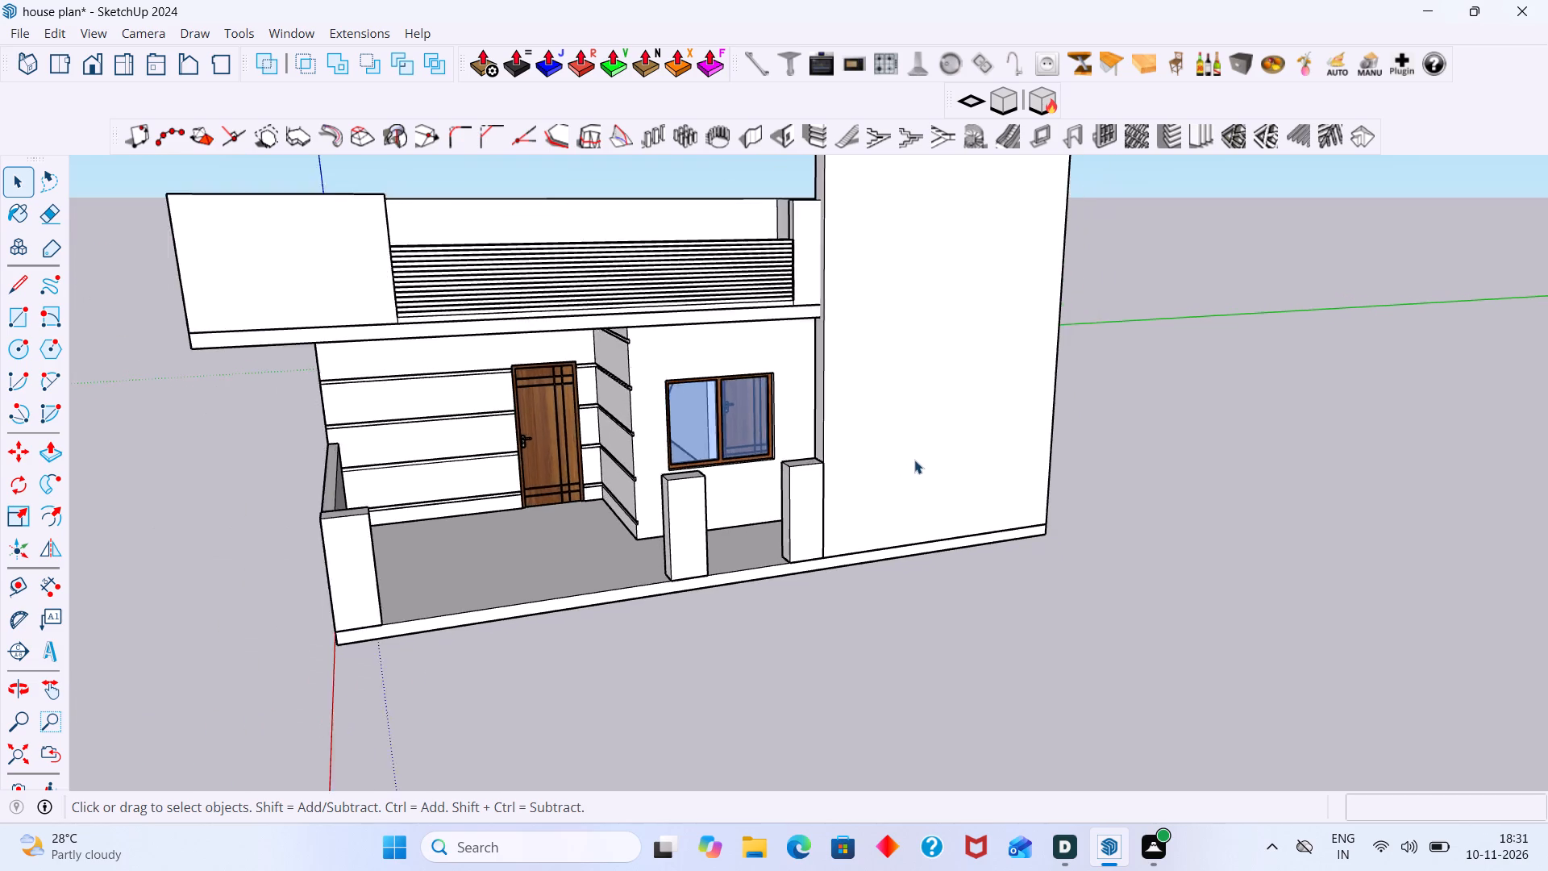
pyautogui.moveTo(912, 460); pyautogui.dragTo(719, 486, button='middle')
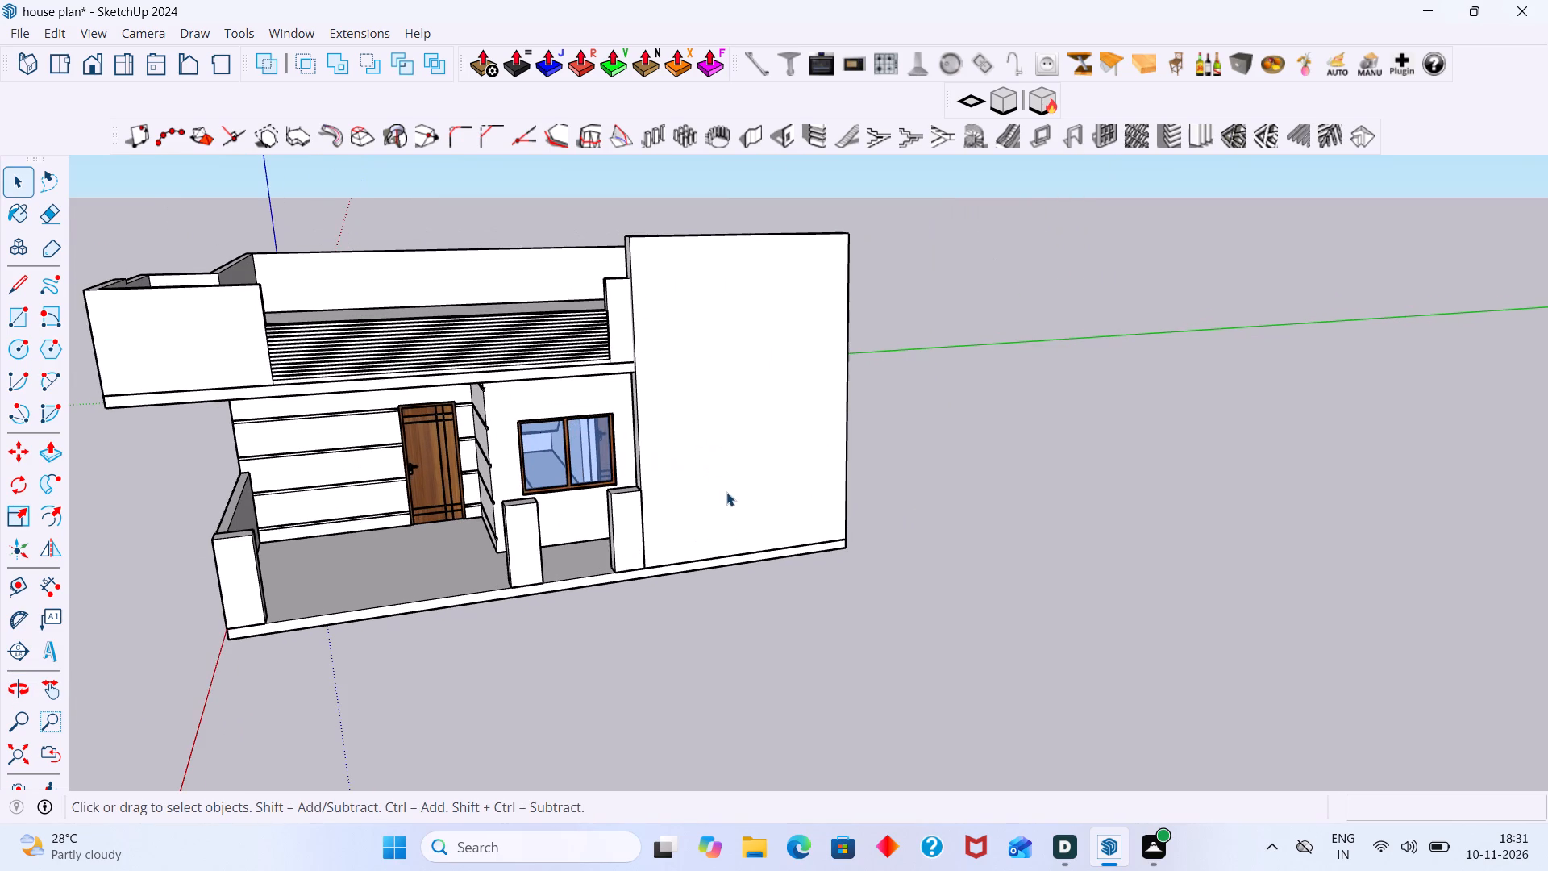
pyautogui.keyDown('shift'); pyautogui.moveTo(720, 494); pyautogui.dragTo(676, 574, button='middle'); pyautogui.keyUp('shift')
pyautogui.moveTo(680, 565); pyautogui.dragTo(630, 706, button='middle')
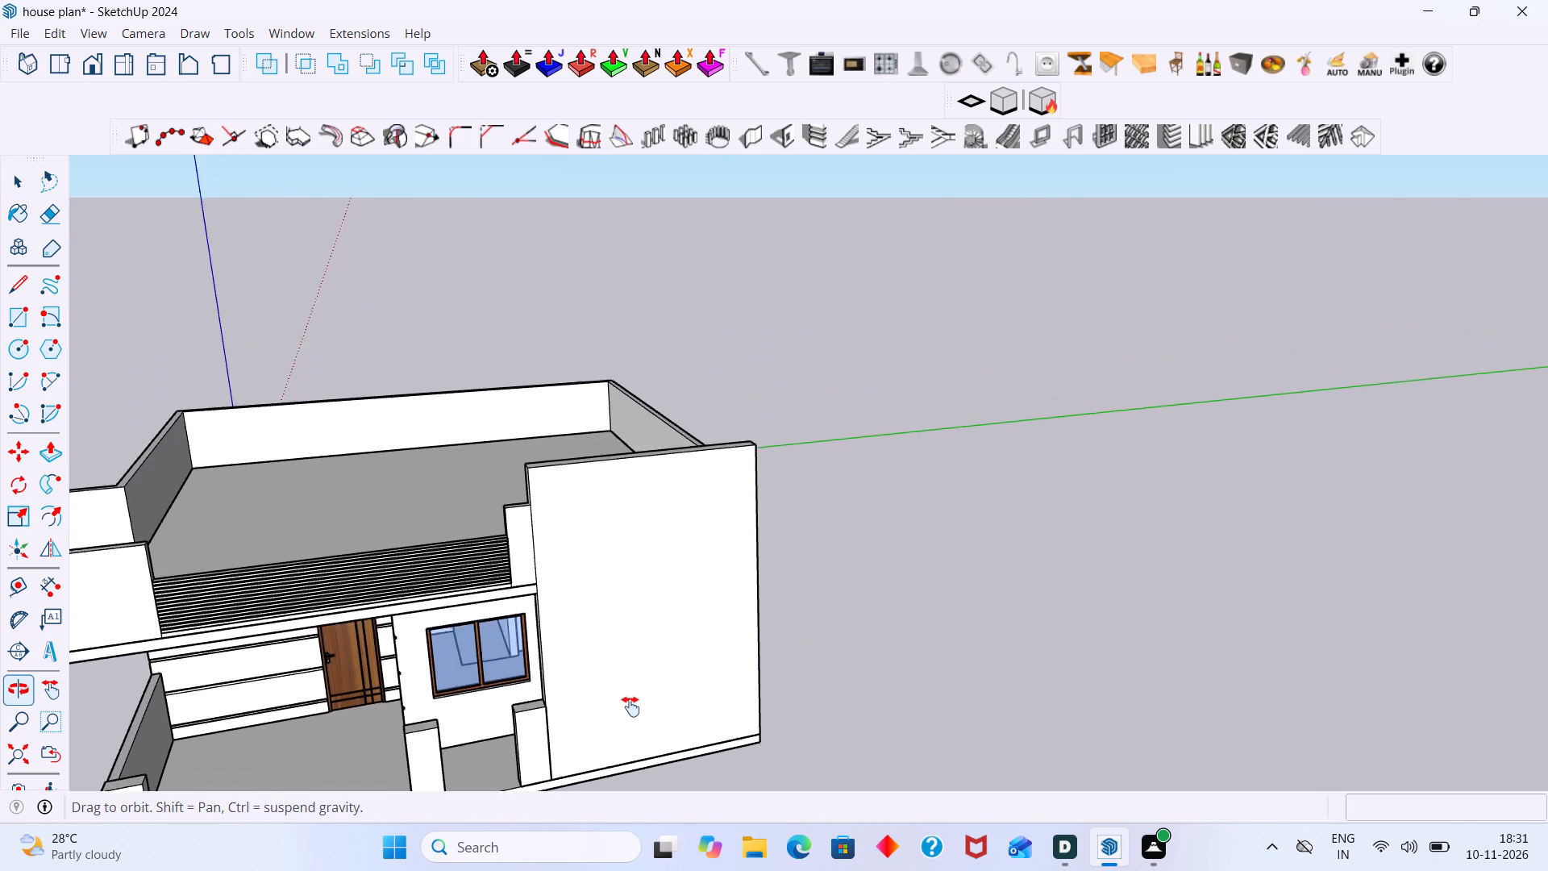
pyautogui.moveTo(630, 706); pyautogui.dragTo(634, 709, button='middle')
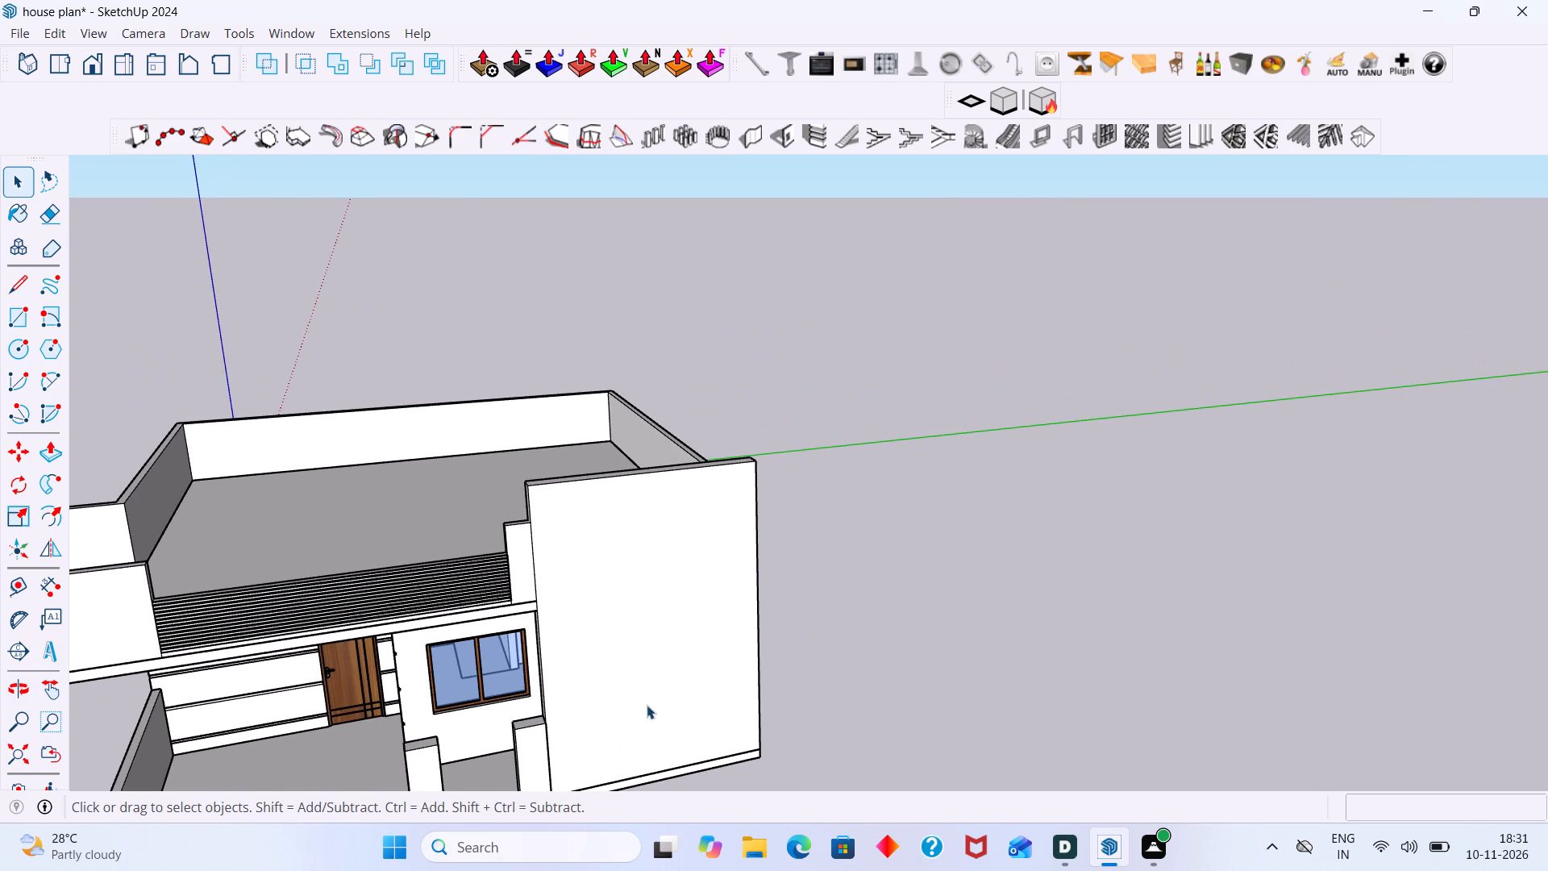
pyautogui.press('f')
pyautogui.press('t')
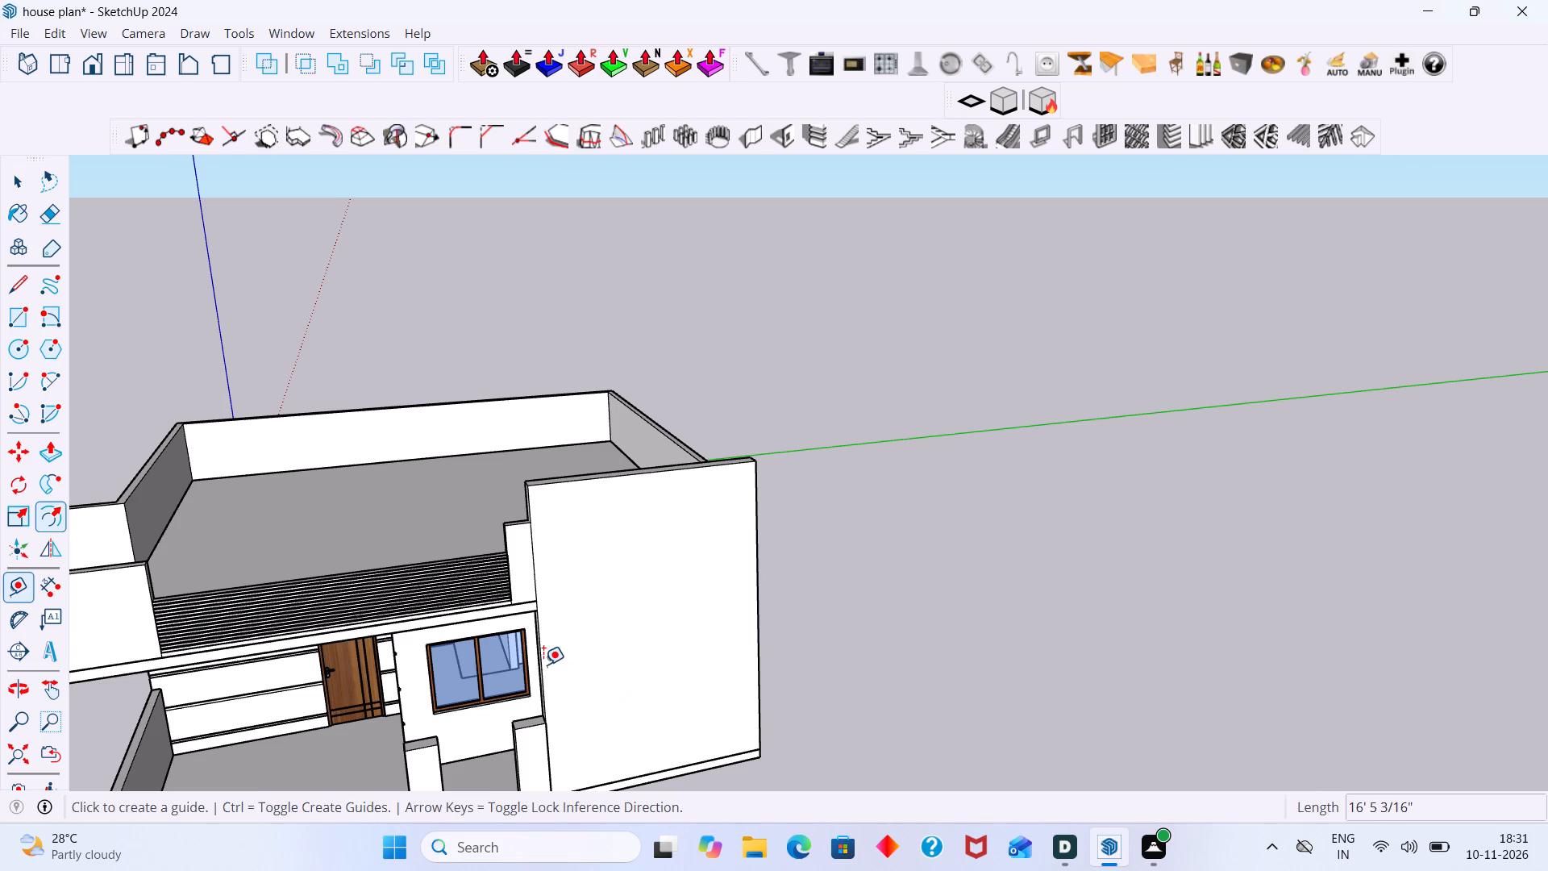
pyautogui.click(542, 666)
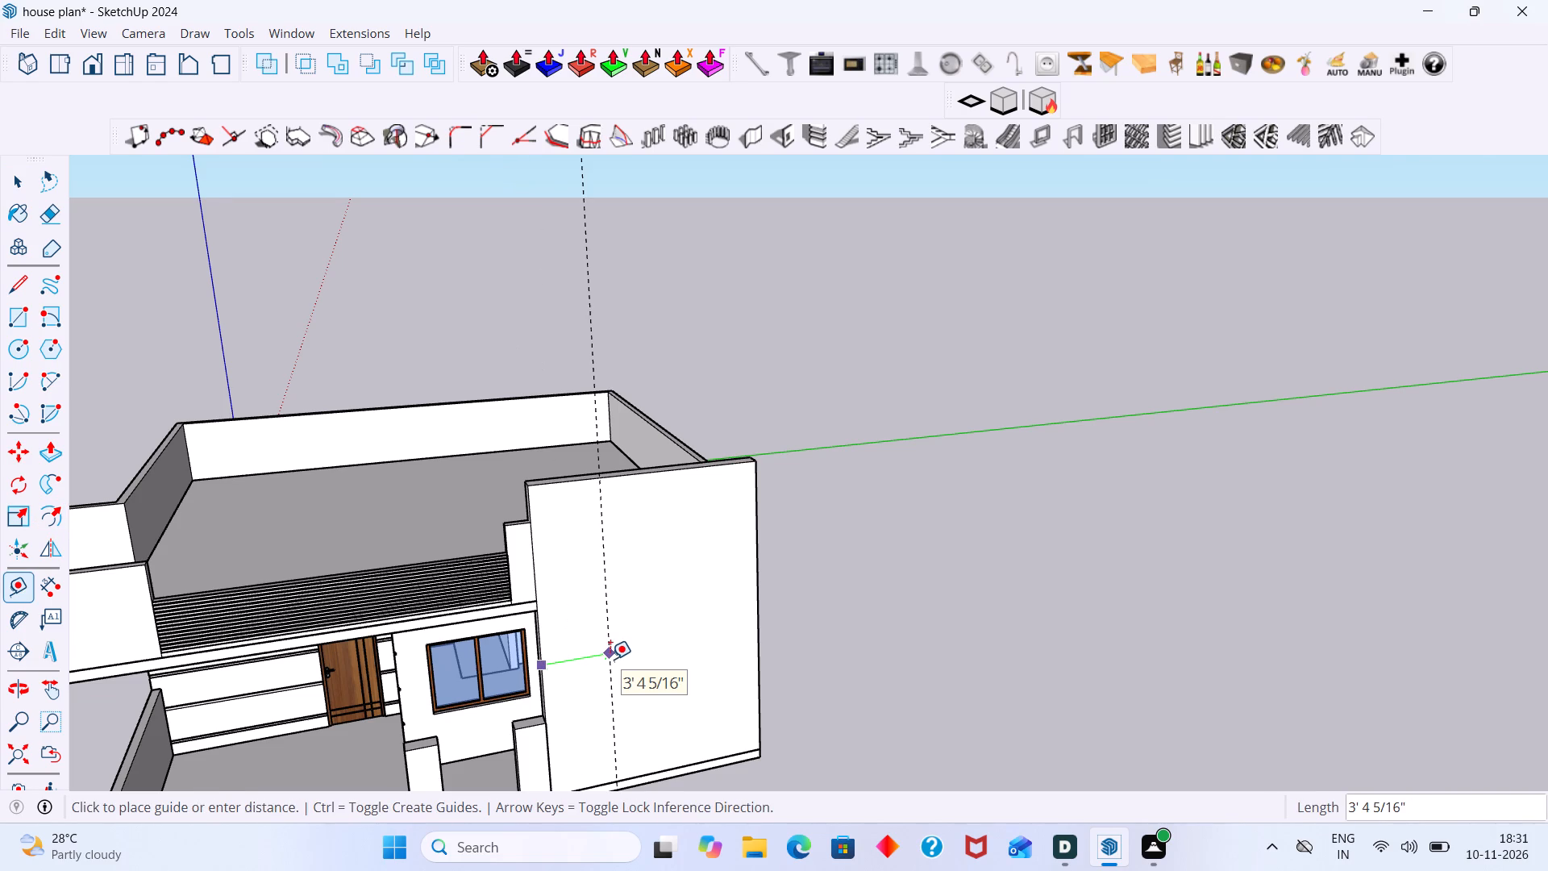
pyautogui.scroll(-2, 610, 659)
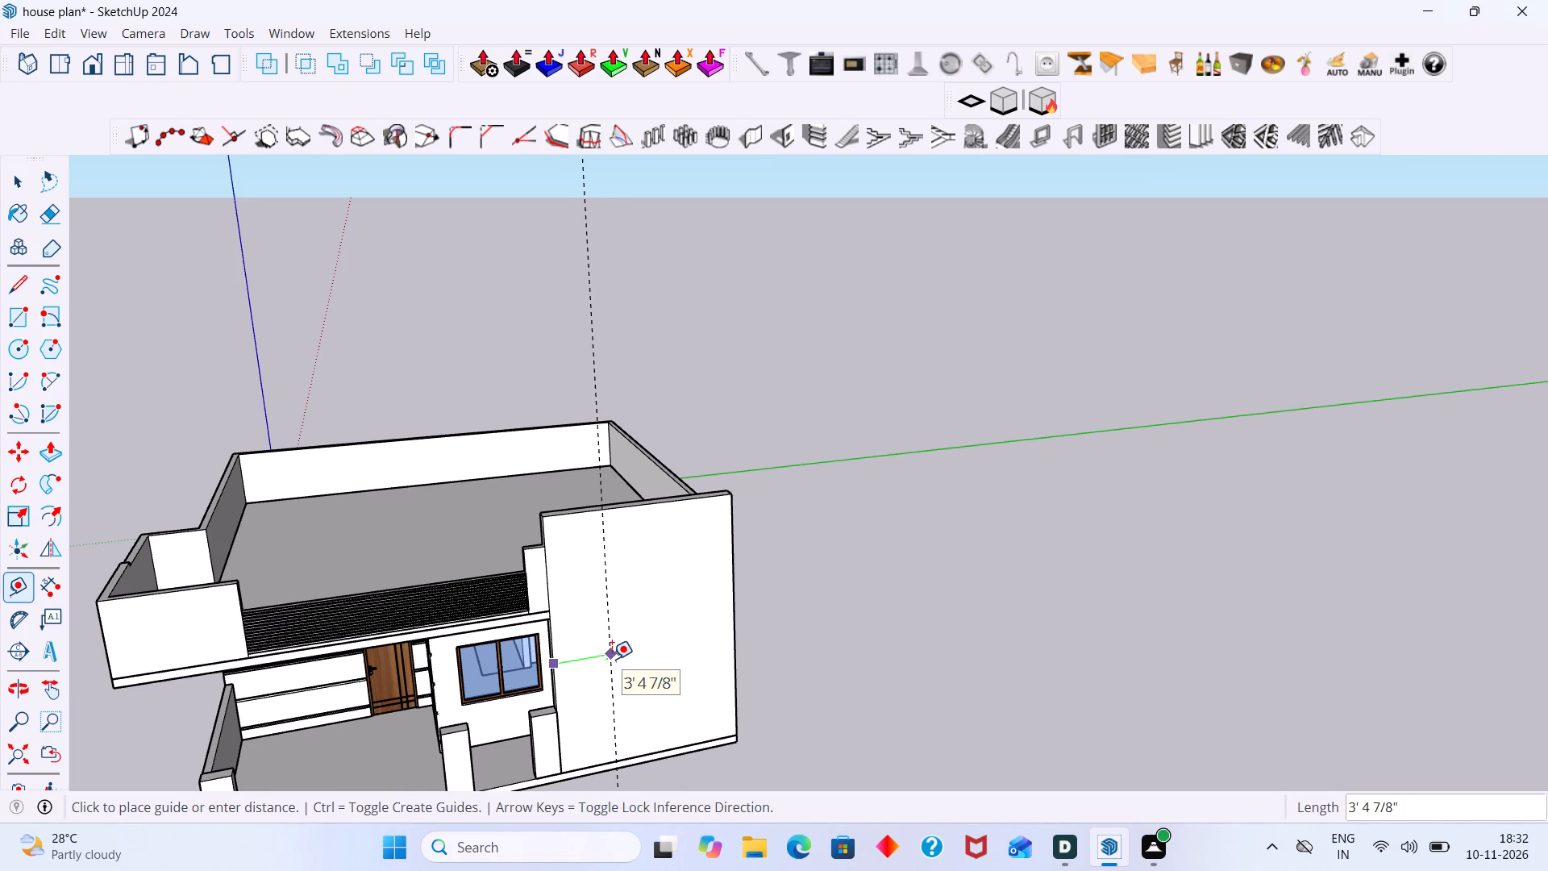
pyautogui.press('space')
# Open the group containing the tall wall and divide the wall's top front edge into 3 equal segments.
pyautogui.click(639, 505)
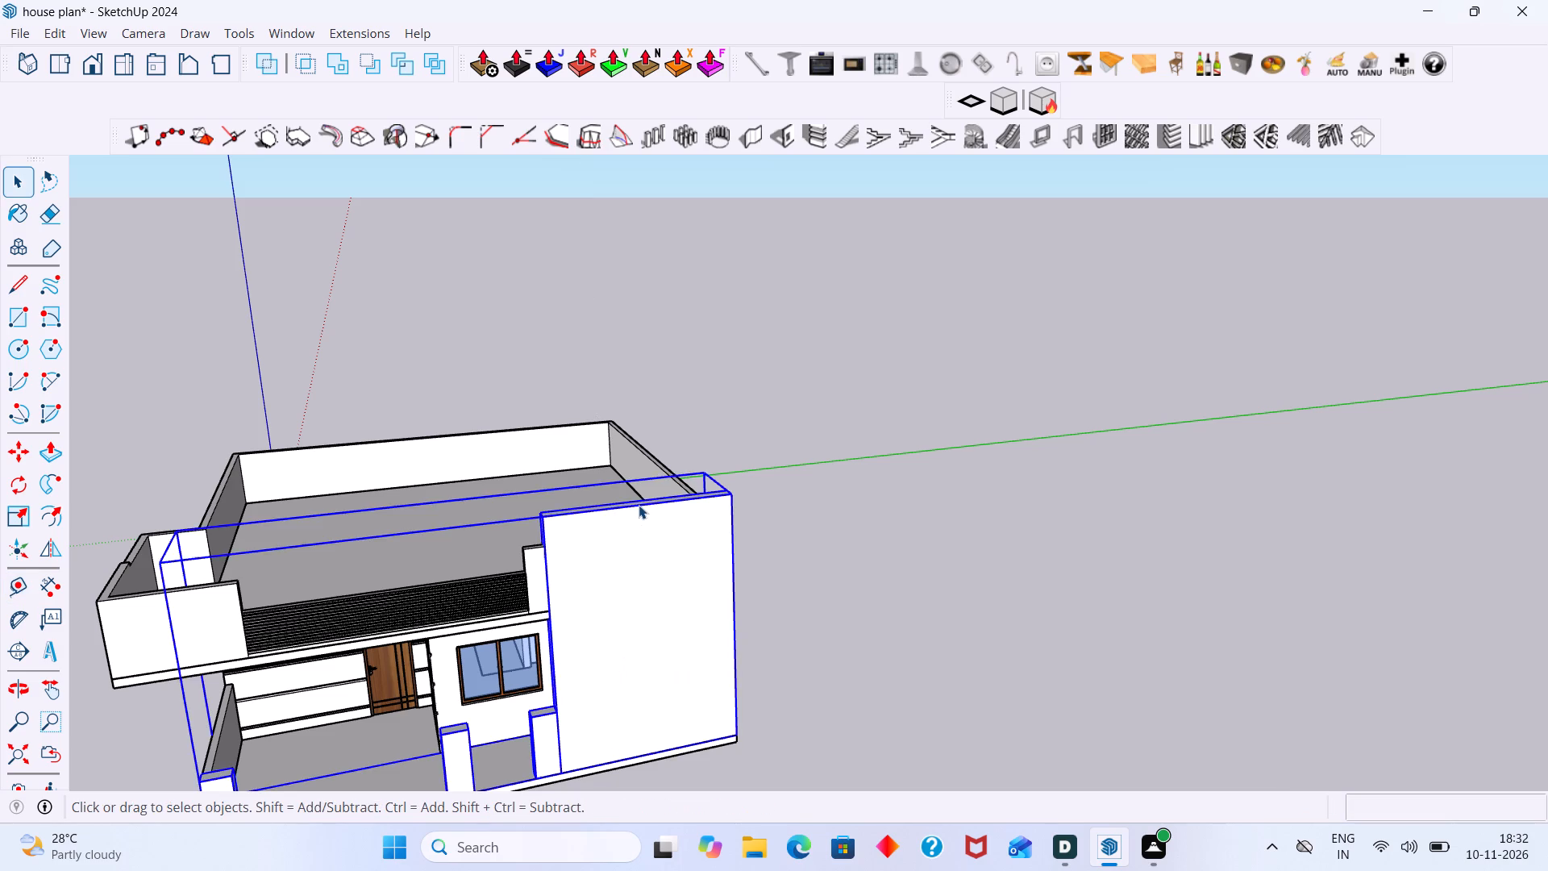
pyautogui.doubleClick(639, 505)
pyautogui.scroll(1, 639, 506)
pyautogui.moveTo(639, 511); pyautogui.dragTo(639, 542, button='middle')
pyautogui.scroll(2, 639, 538)
pyautogui.click(639, 536)
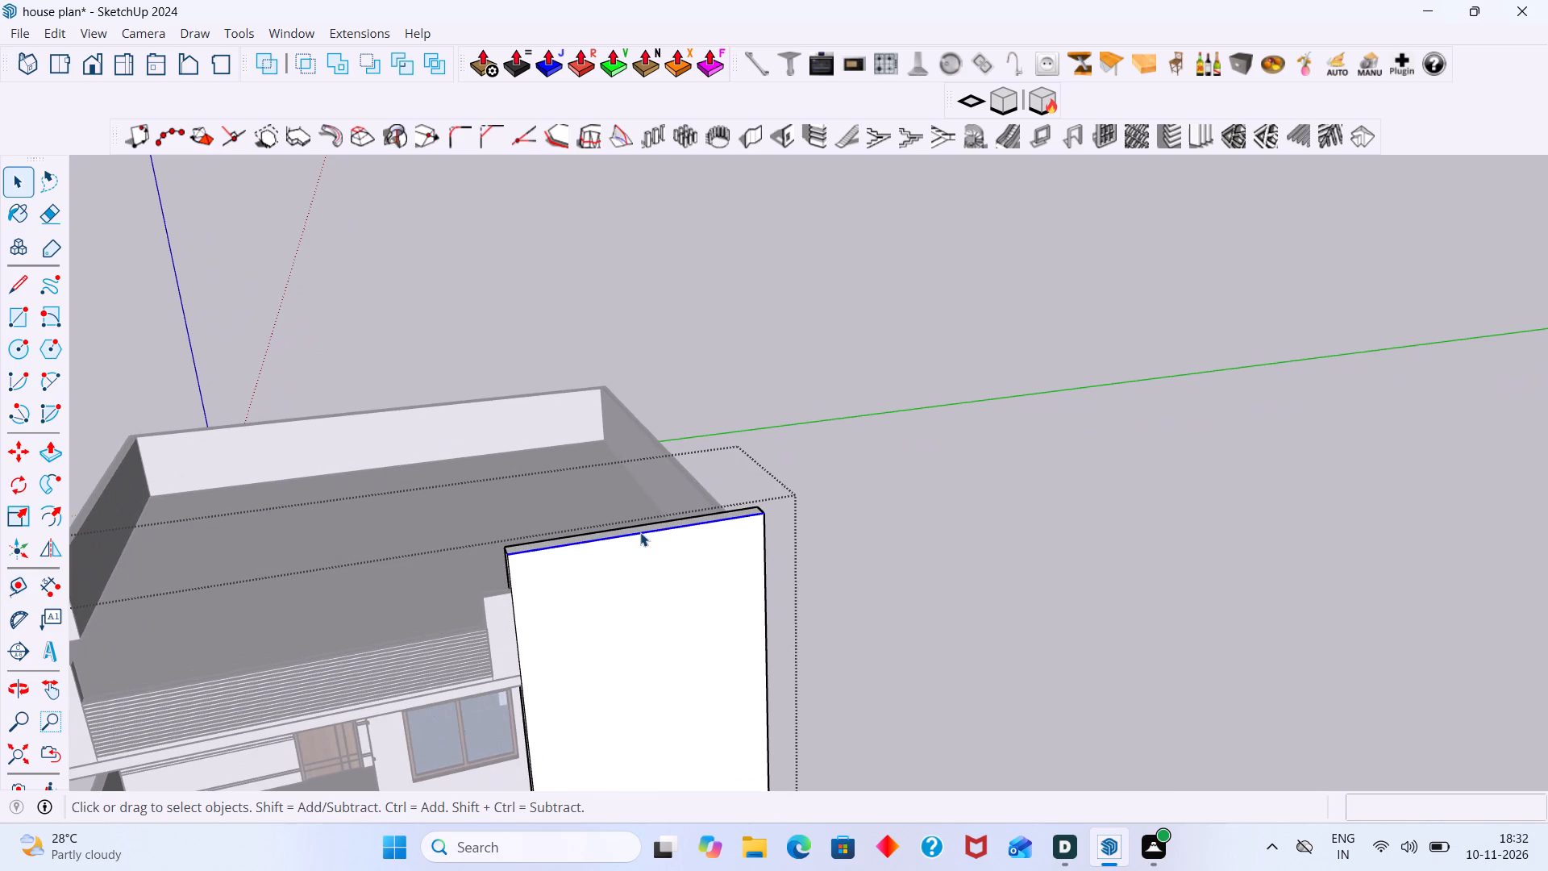
pyautogui.rightClick(640, 532)
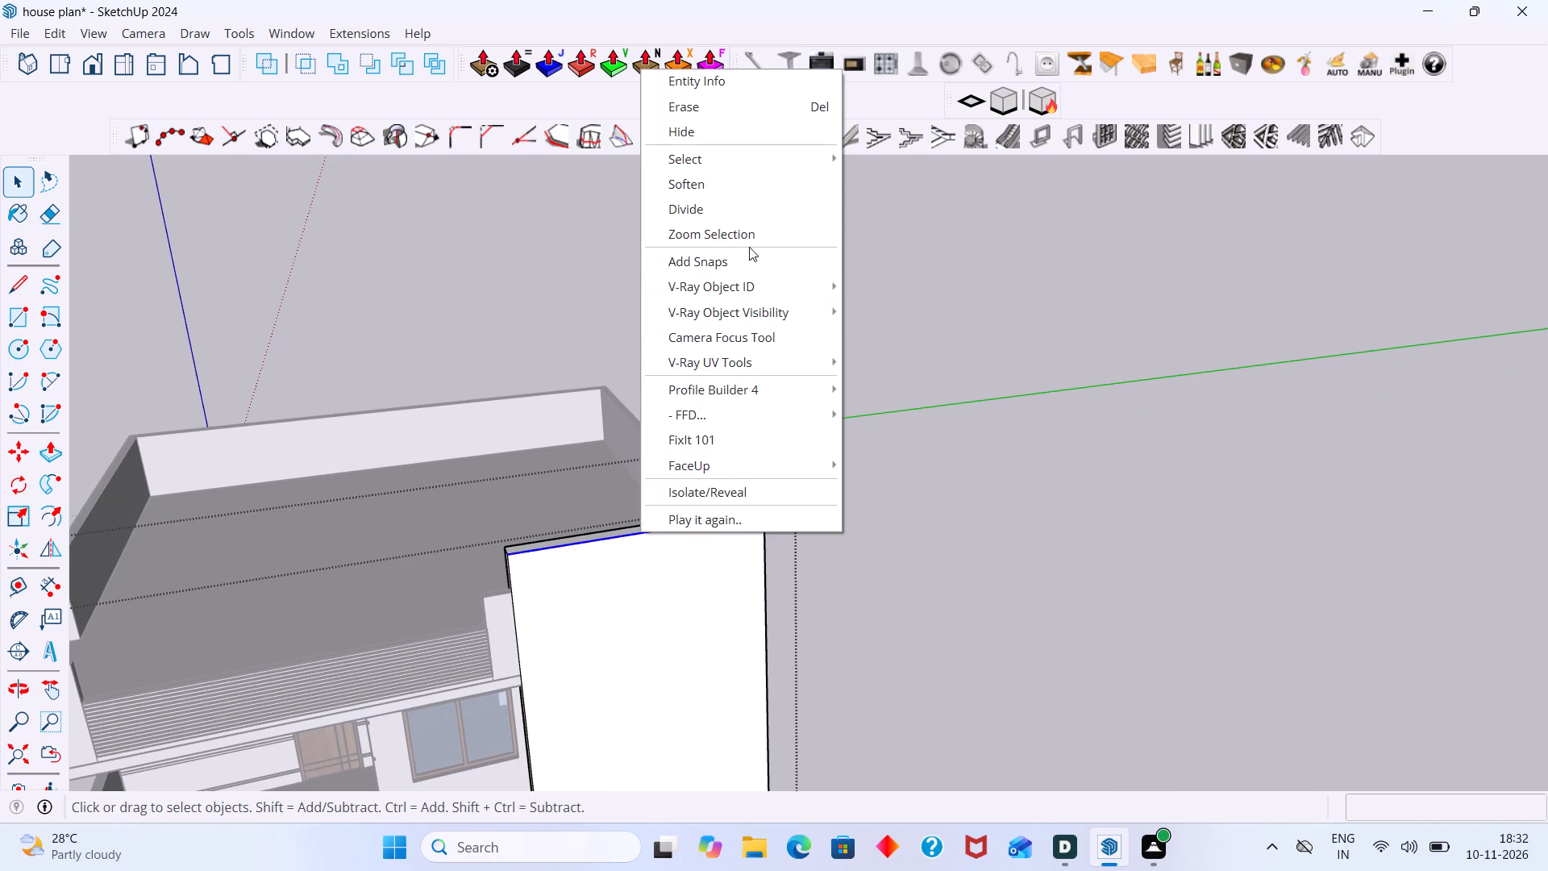
pyautogui.click(707, 235)
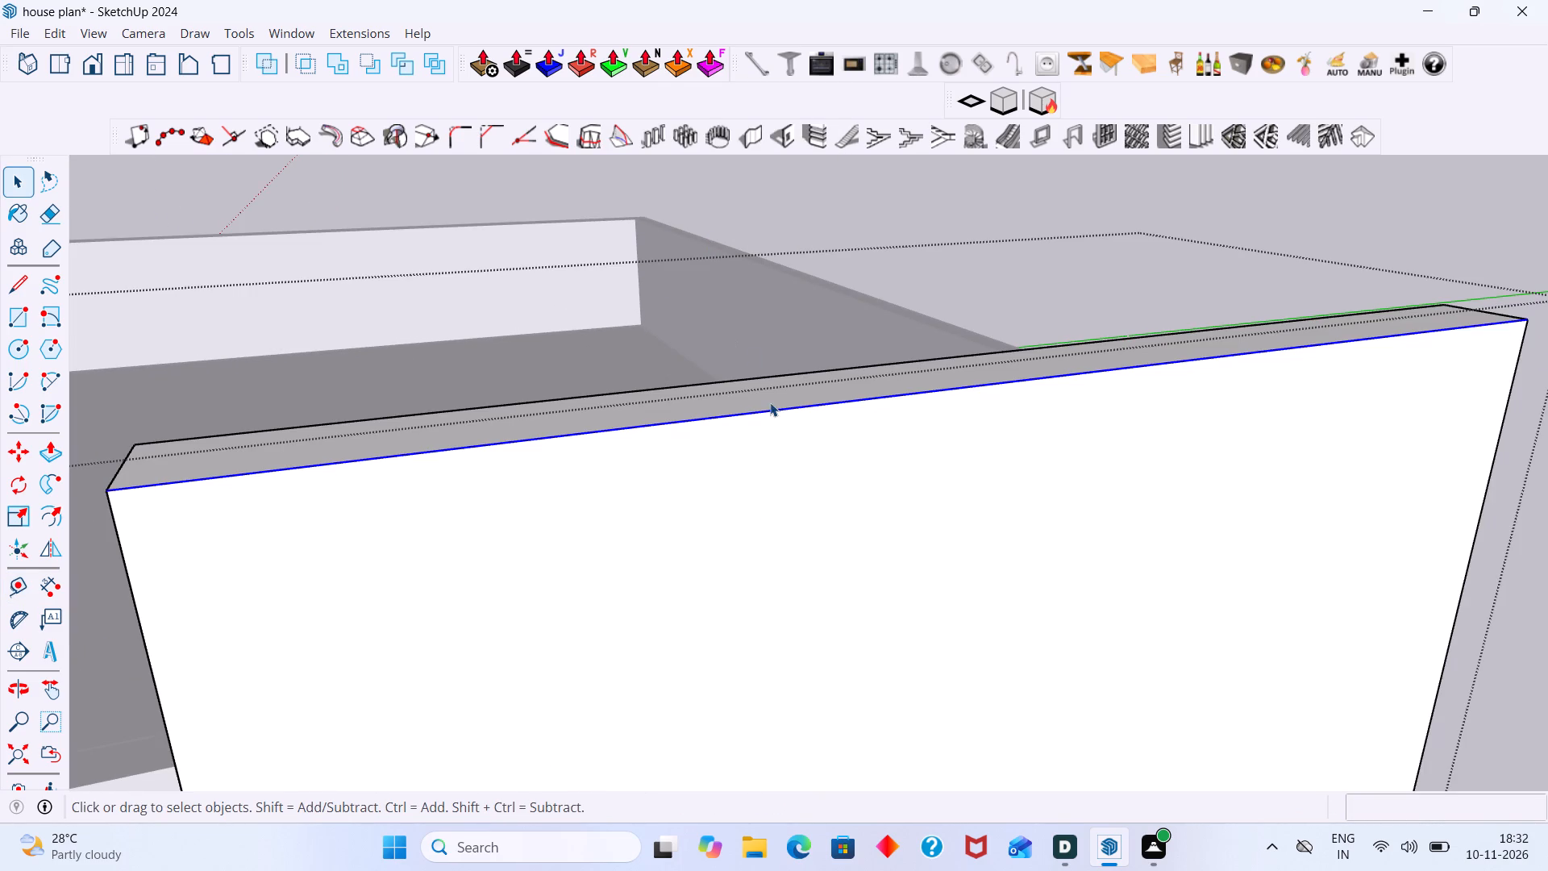
pyautogui.rightClick(769, 411)
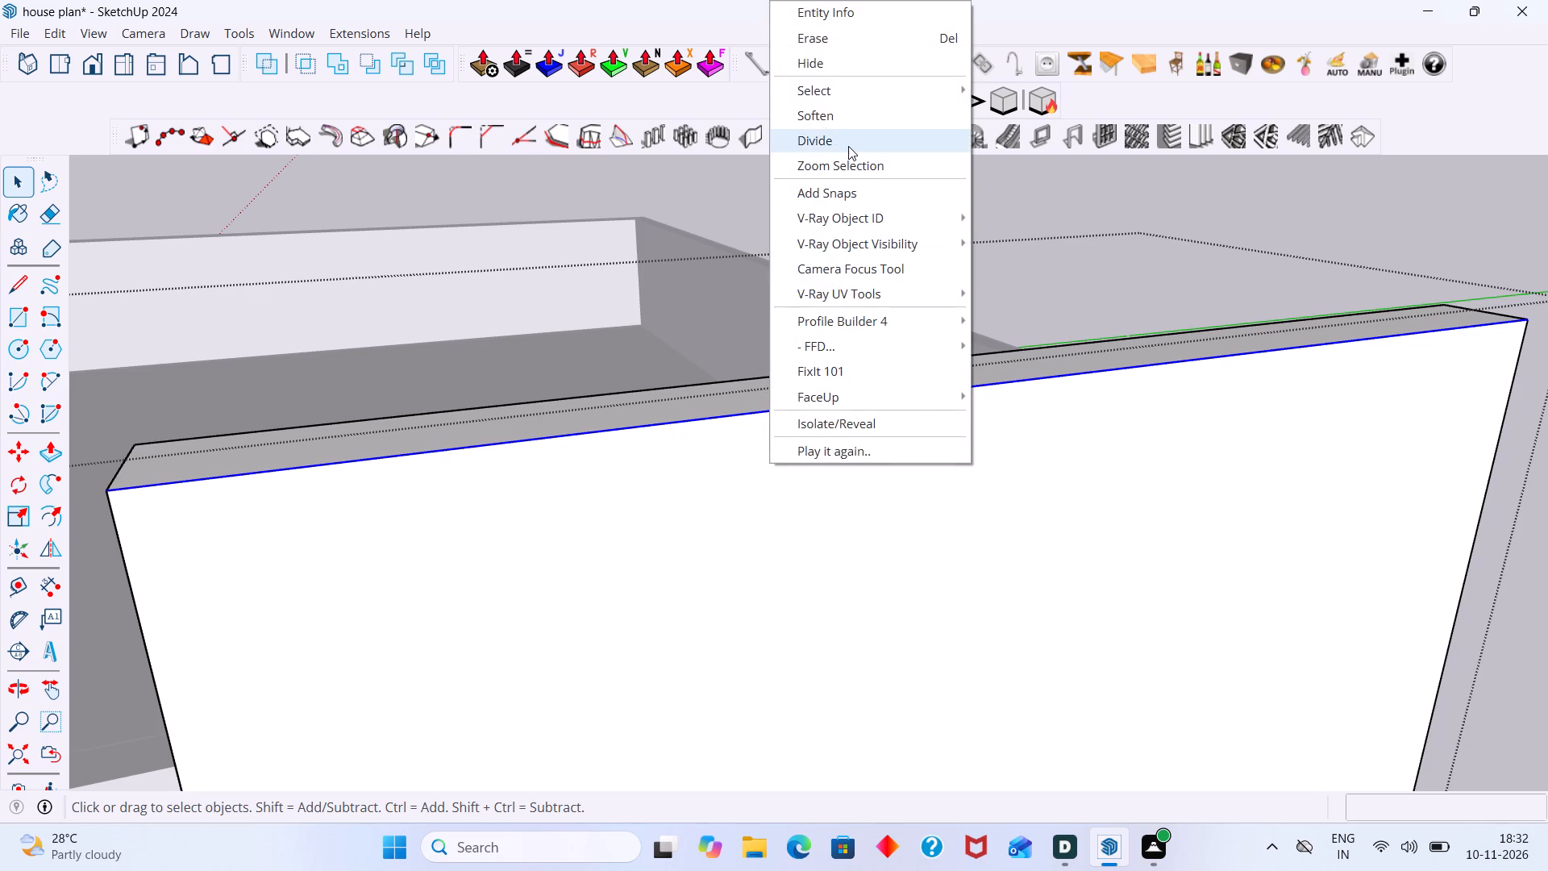
pyautogui.click(848, 146)
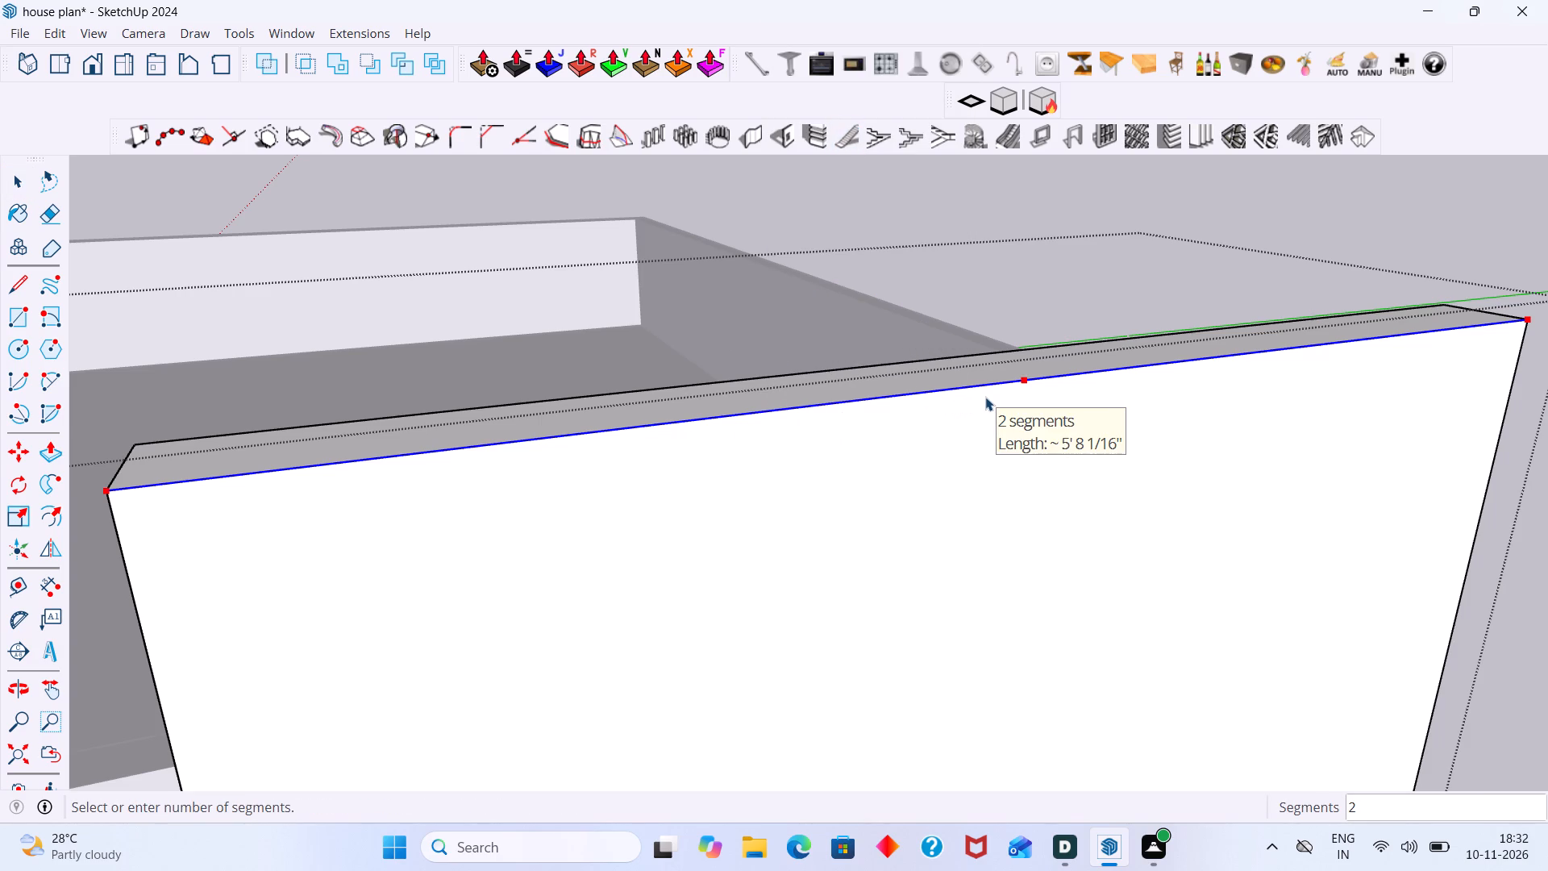
pyautogui.click(825, 430)
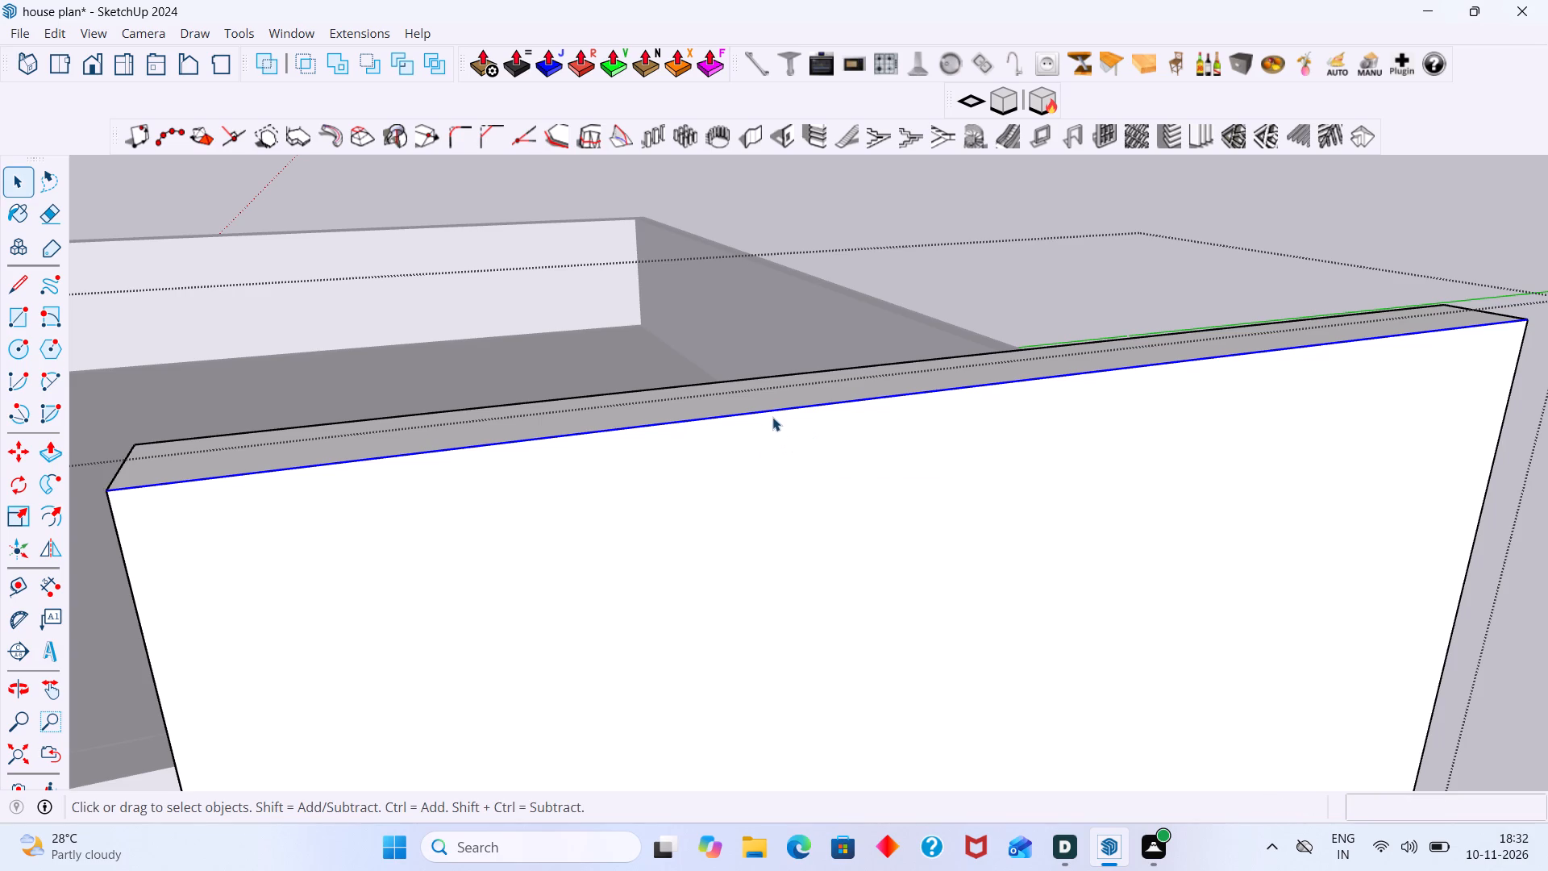
# Draw a vertical line about 12' 7" long down the tall wall's front face from the top edge's division point nearest the porch.
pyautogui.press('l')
pyautogui.scroll(-9, 776, 412)
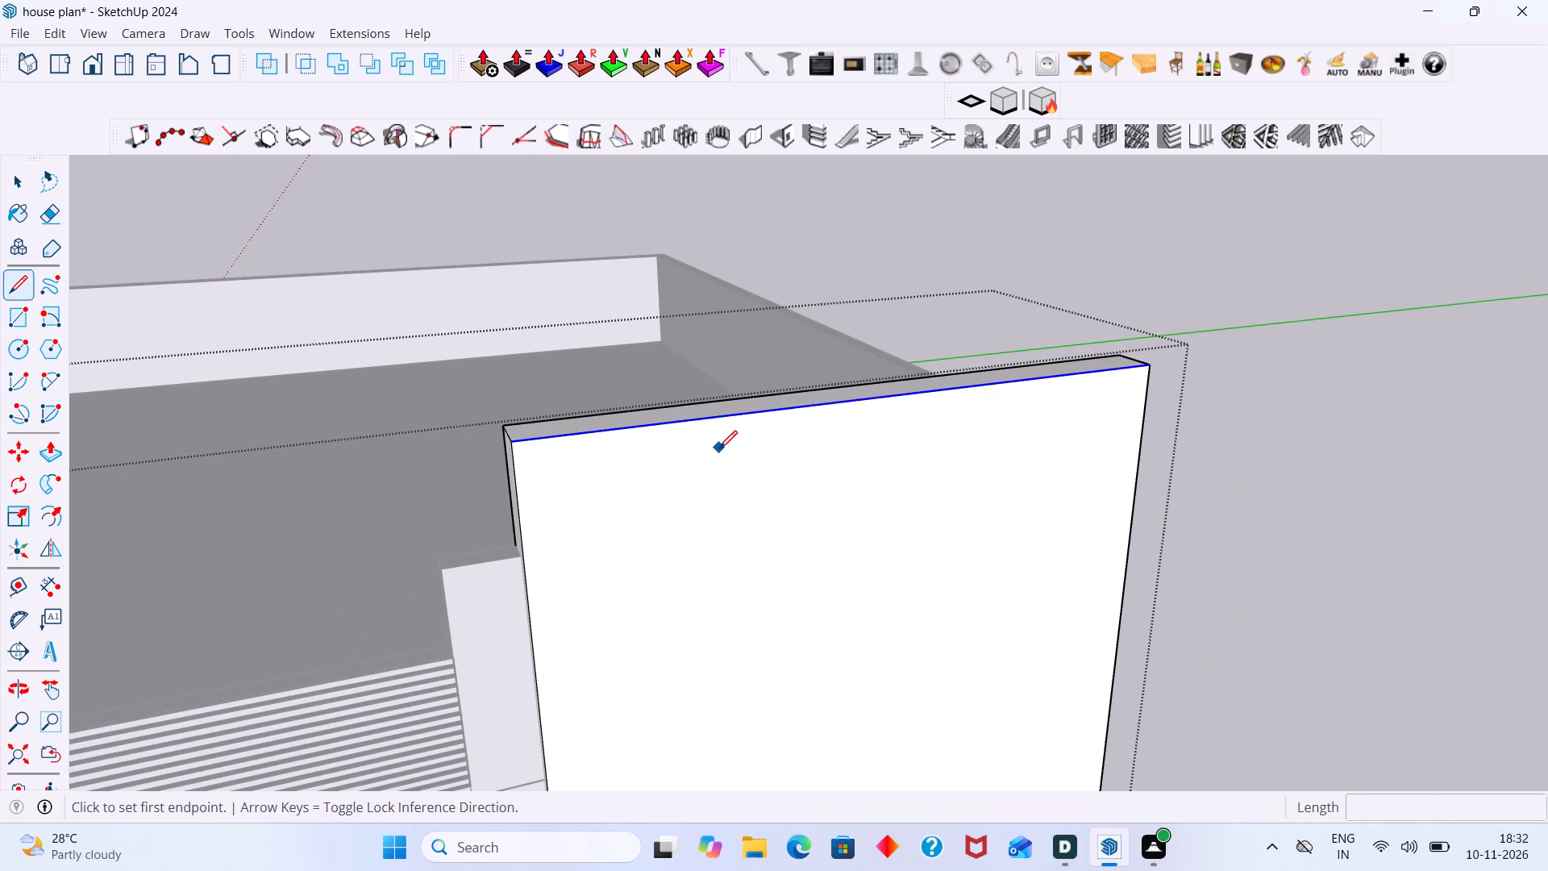
pyautogui.click(764, 415)
pyautogui.scroll(-11, 817, 566)
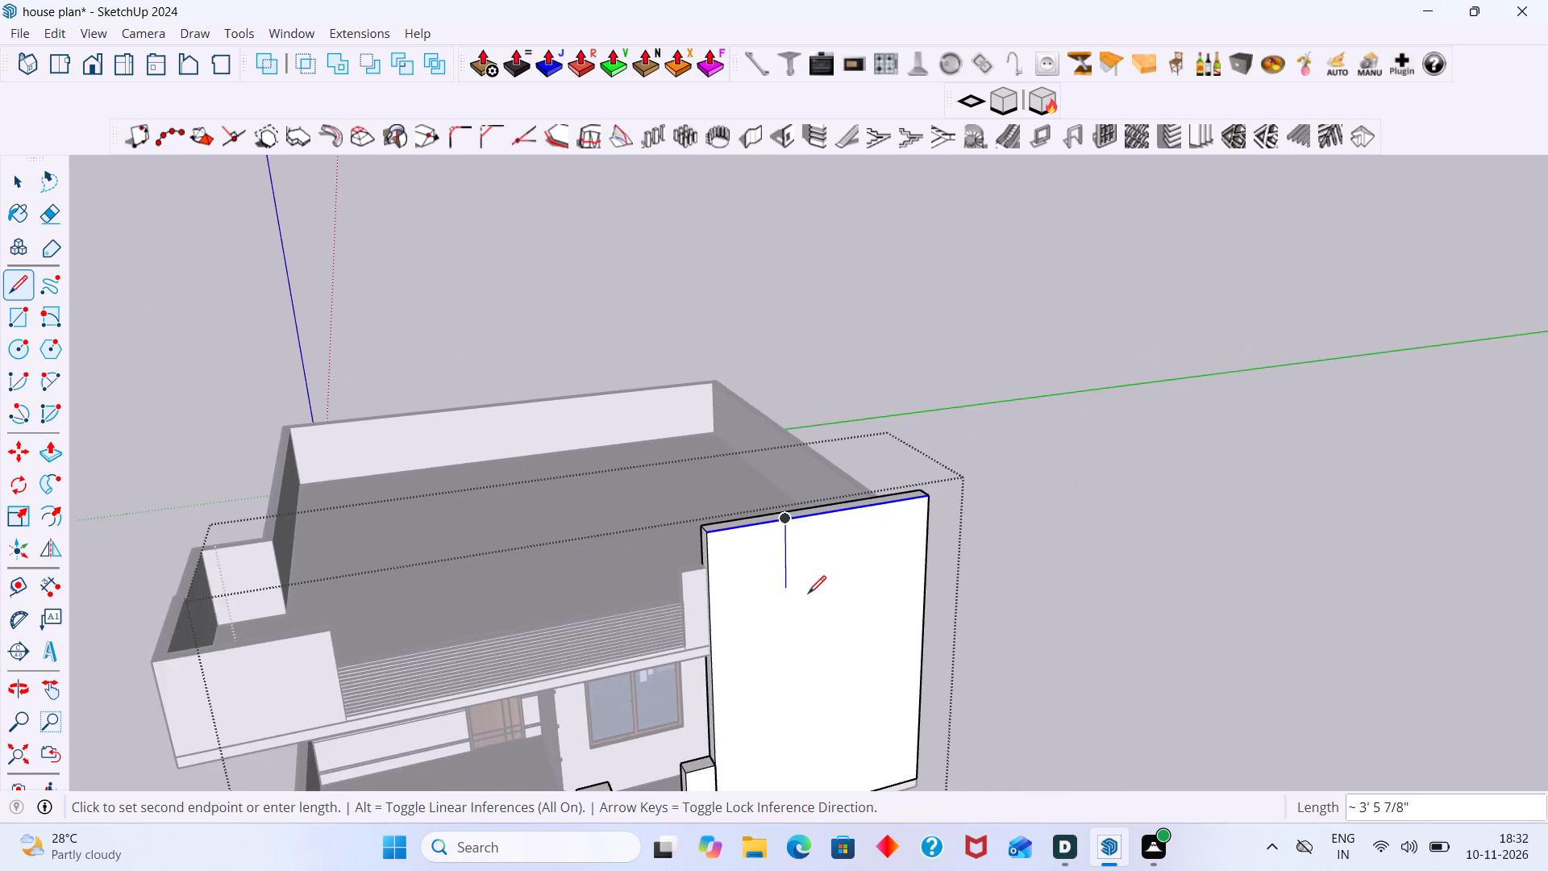
pyautogui.scroll(-1, 809, 594)
pyautogui.keyDown('shift'); pyautogui.moveTo(810, 572); pyautogui.dragTo(810, 465, button='middle'); pyautogui.keyUp('shift')
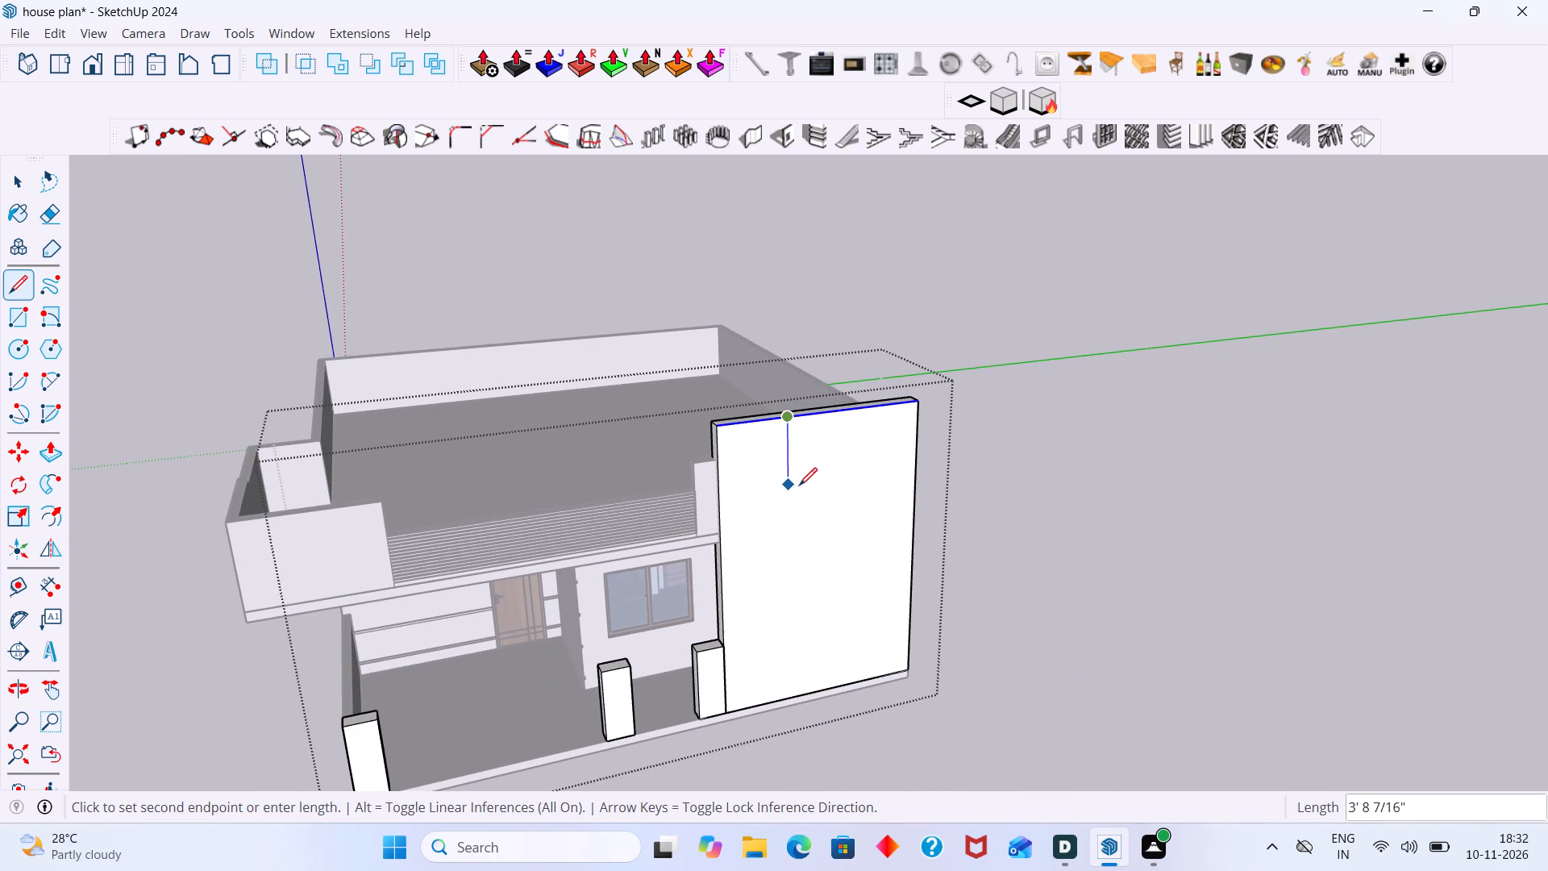
pyautogui.scroll(-6, 809, 505)
pyautogui.scroll(3, 800, 616)
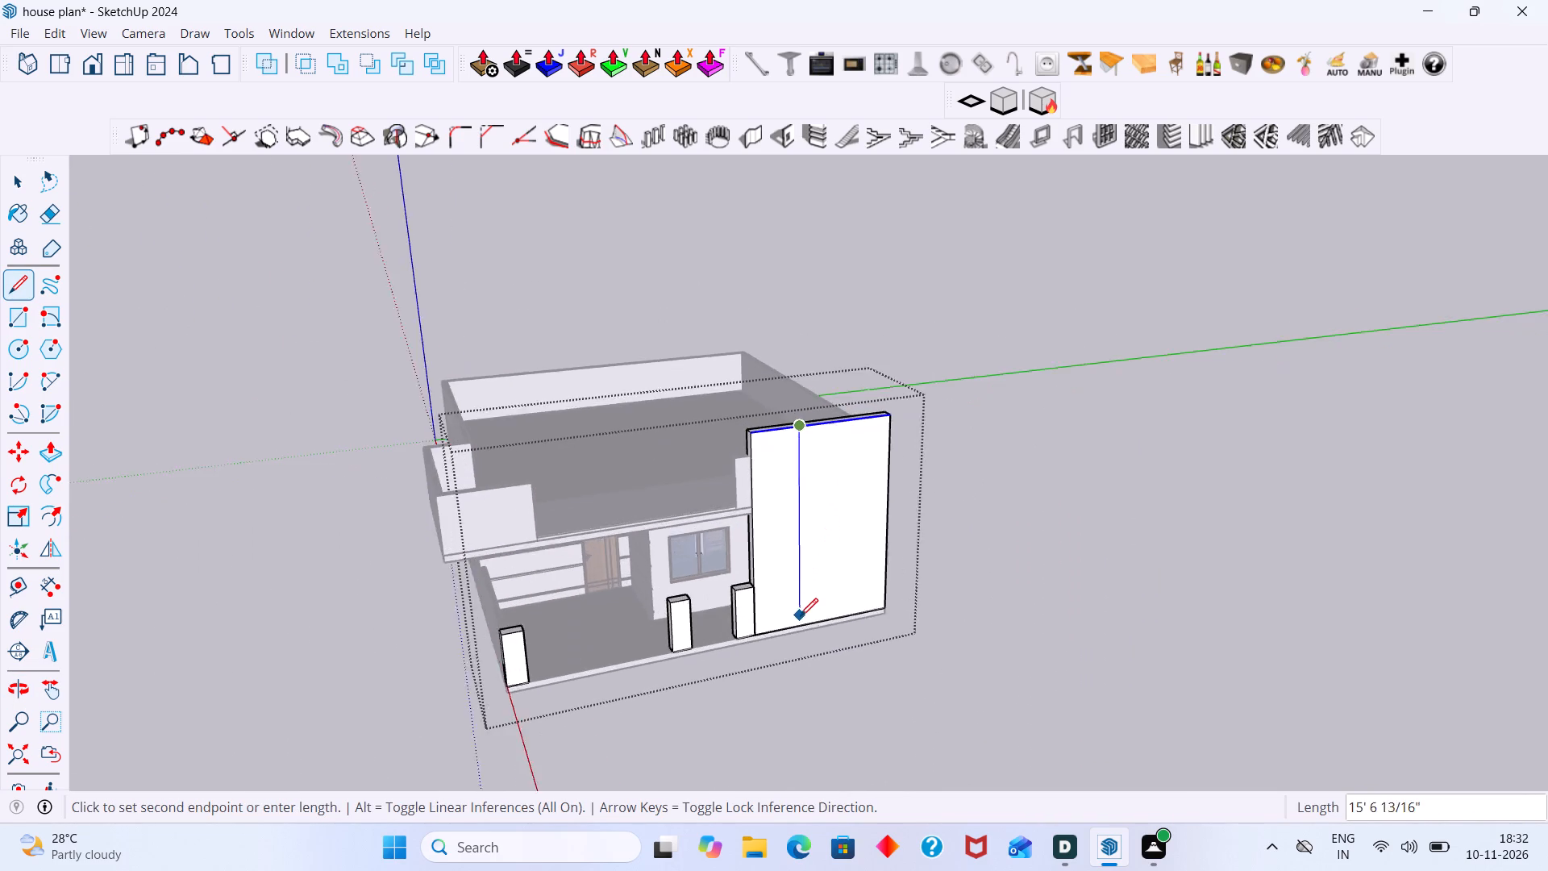
pyautogui.scroll(13, 800, 616)
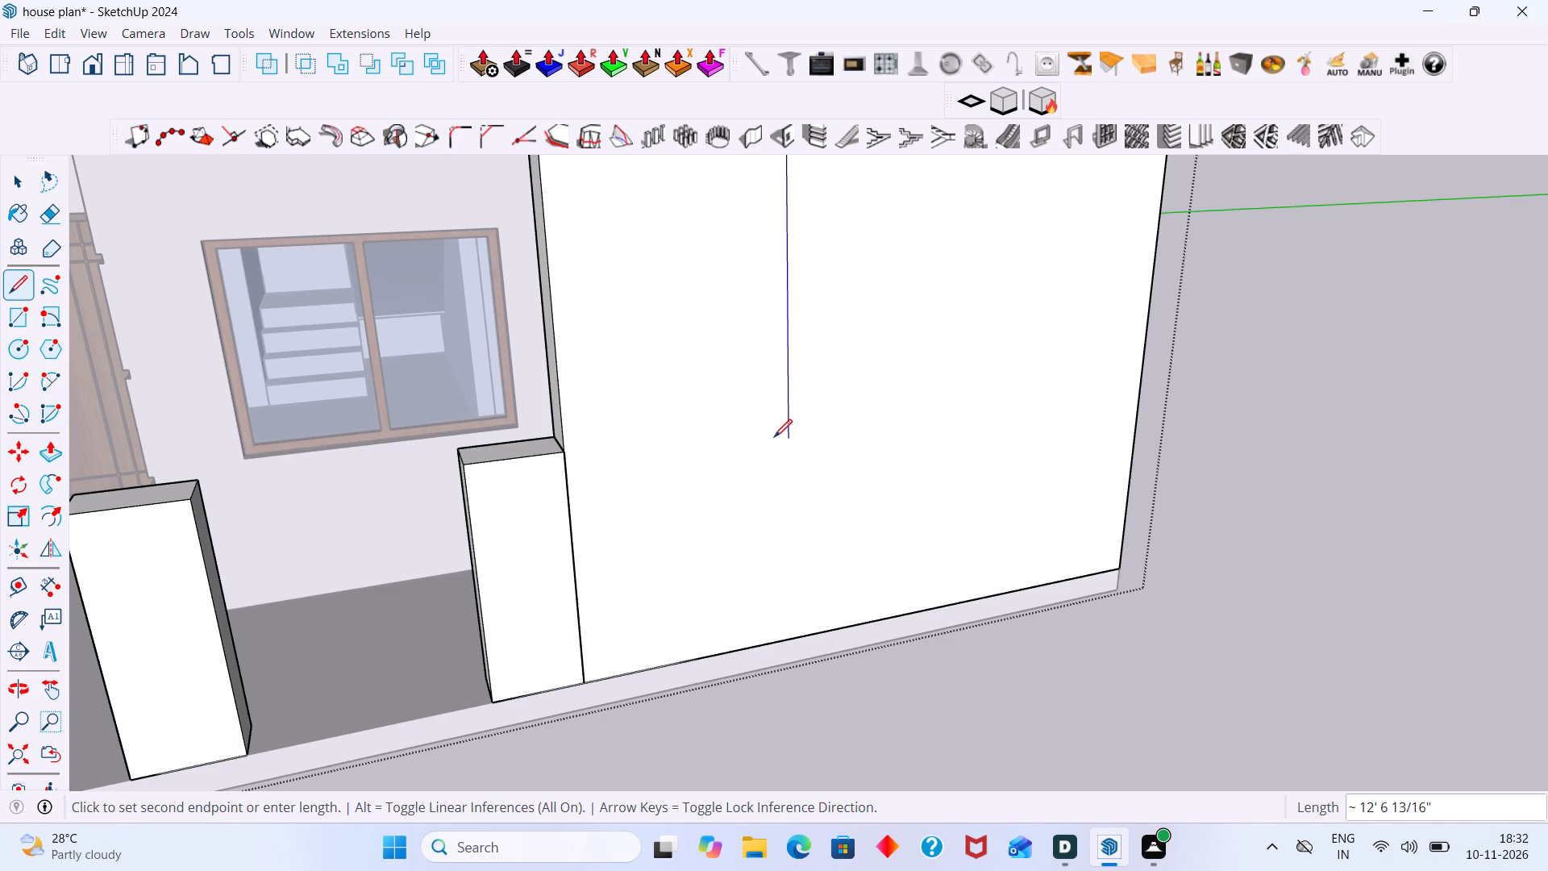
pyautogui.click(774, 442)
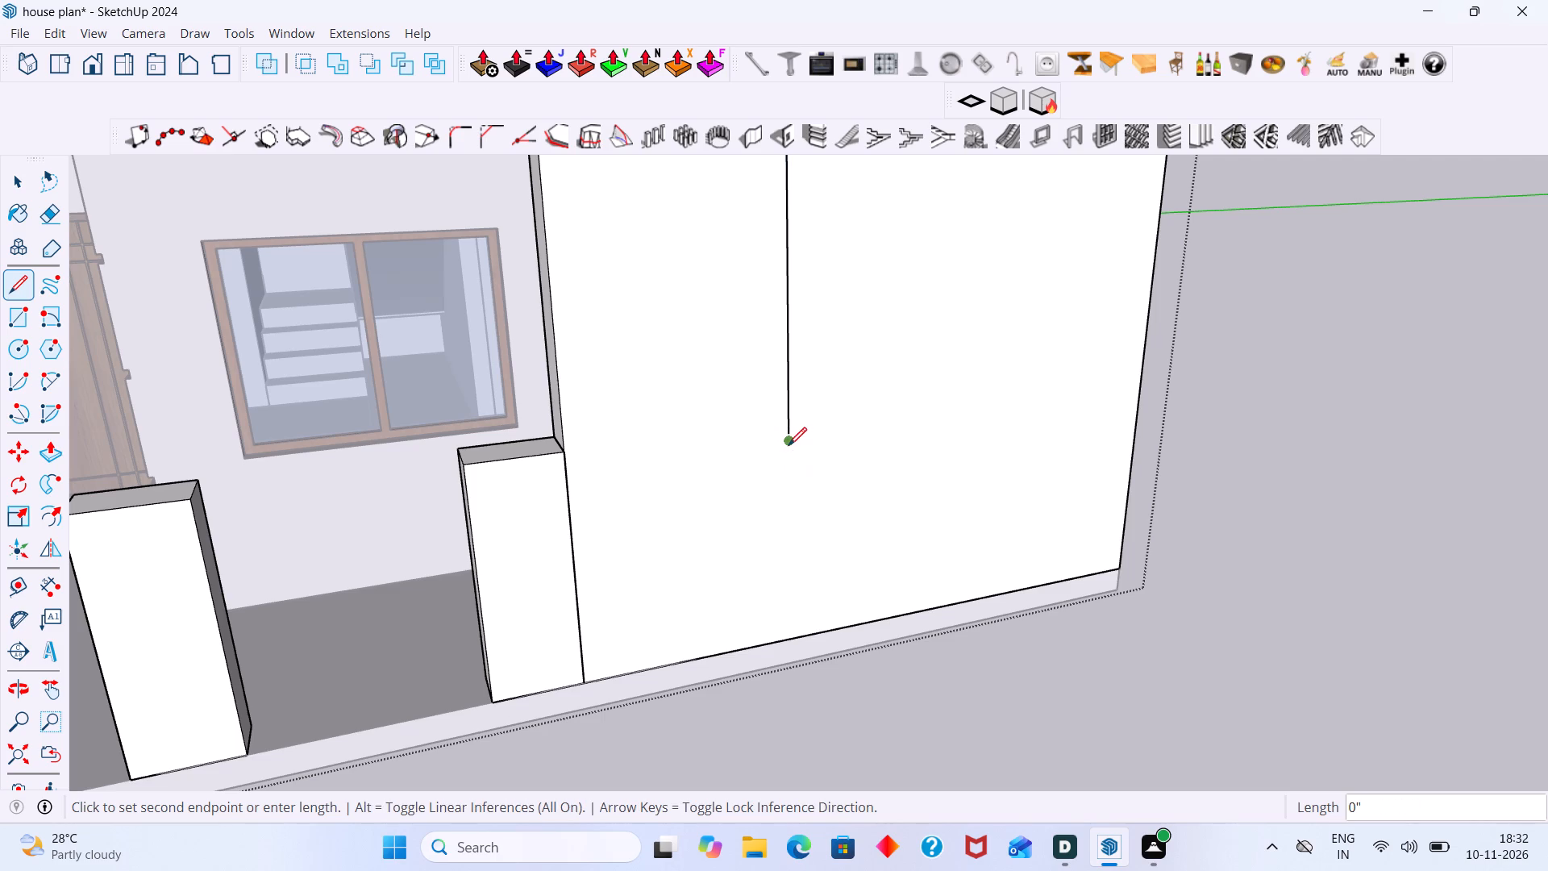
# Draw a horizontal line about 3' 9" long from the vertical line's lower end to the wall's porch-side edge, and leave the group.
pyautogui.click(789, 445)
pyautogui.scroll(4, 568, 472)
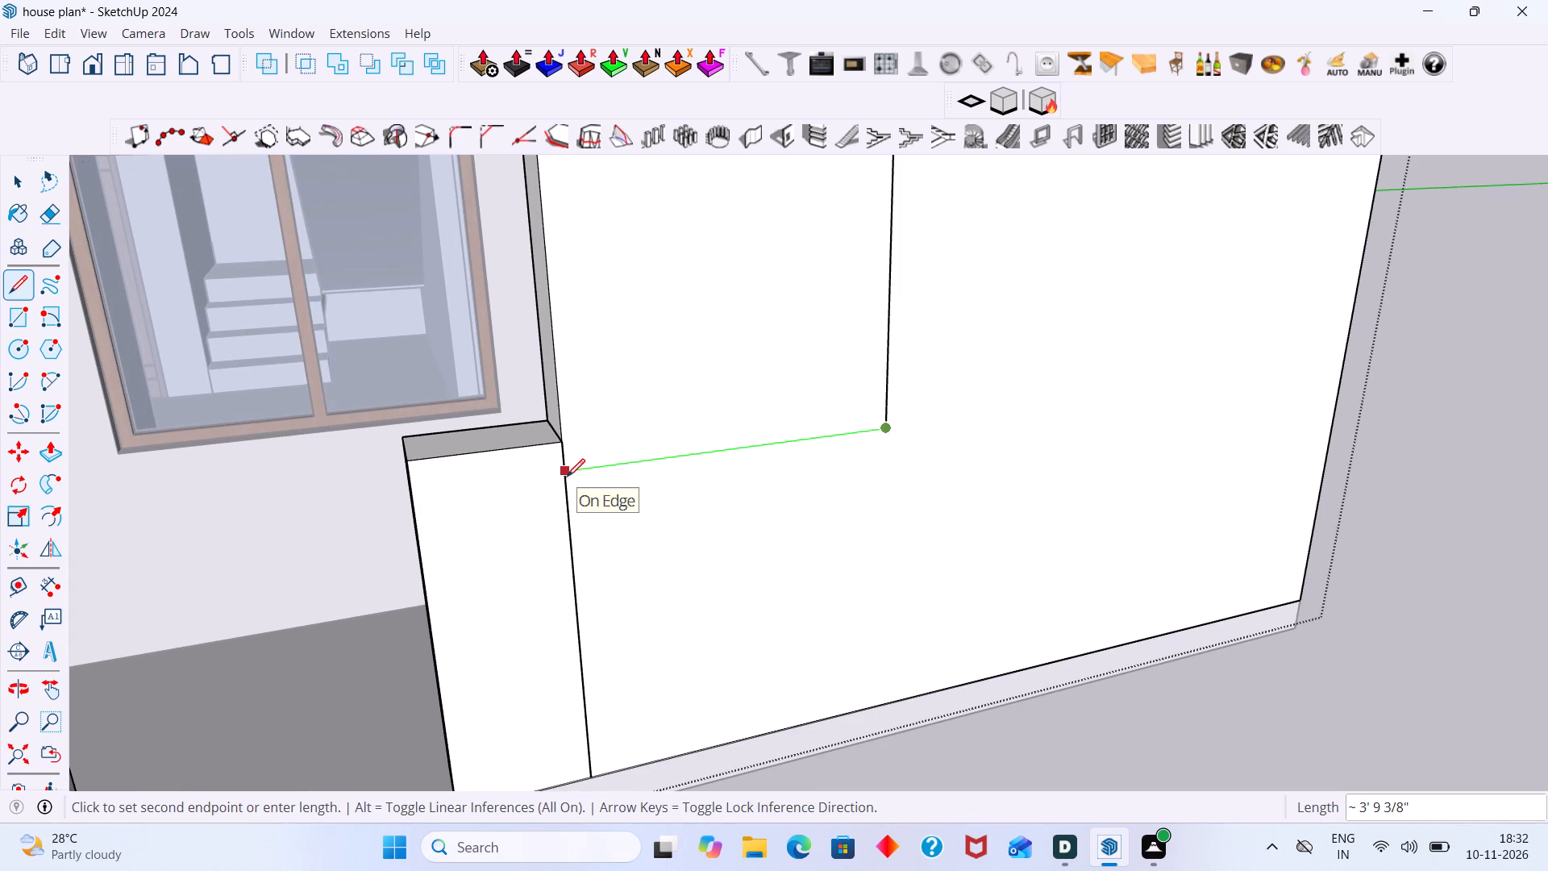
pyautogui.doubleClick(567, 477)
pyautogui.press('space')
pyautogui.scroll(-6, 651, 496)
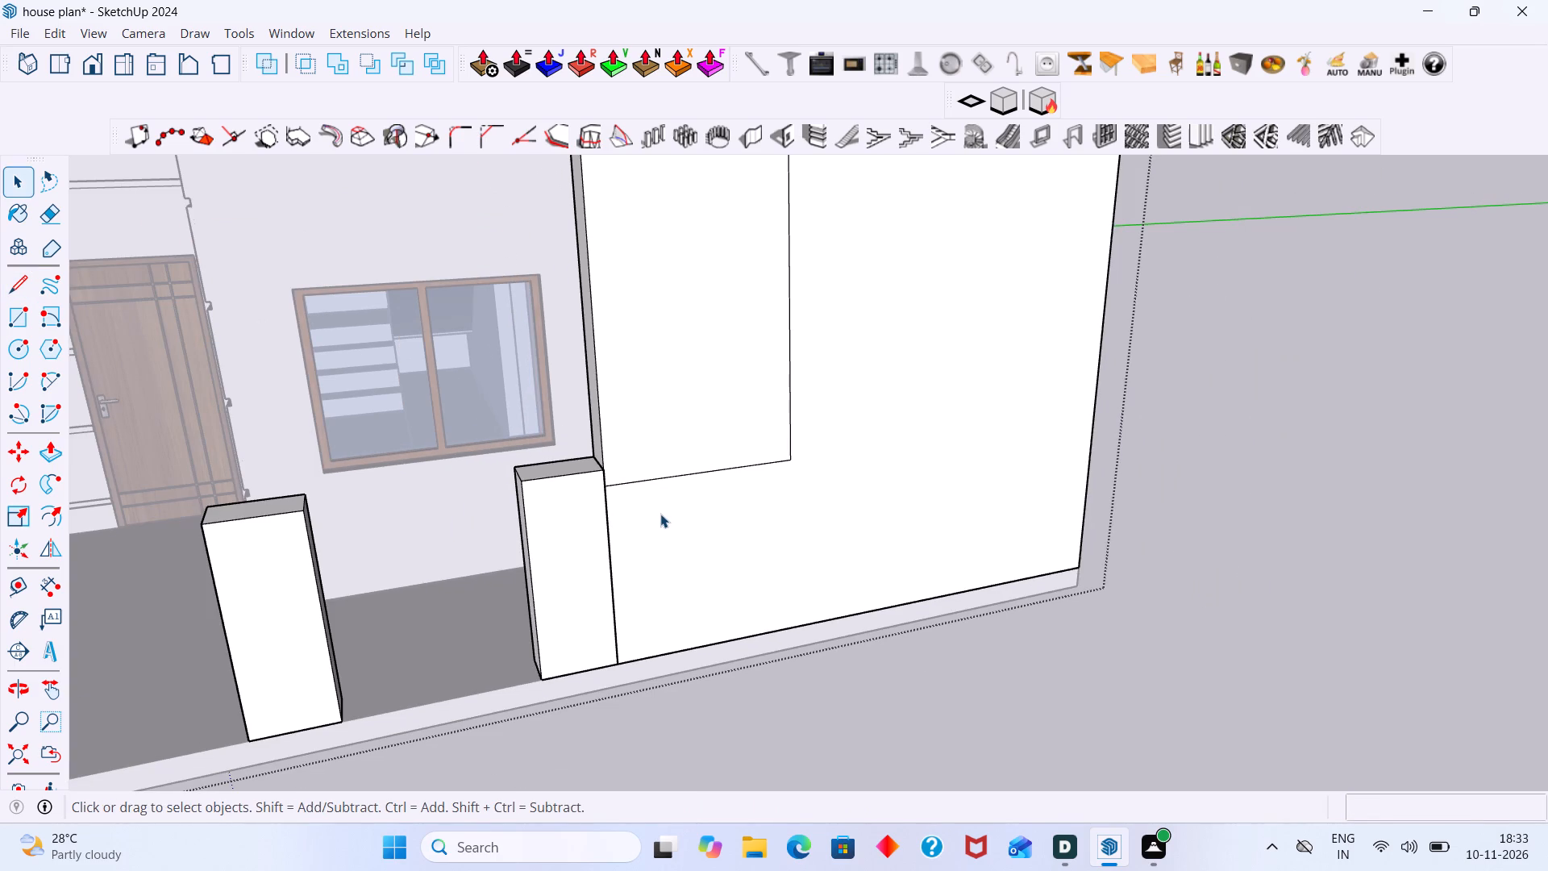
pyautogui.scroll(-7, 703, 459)
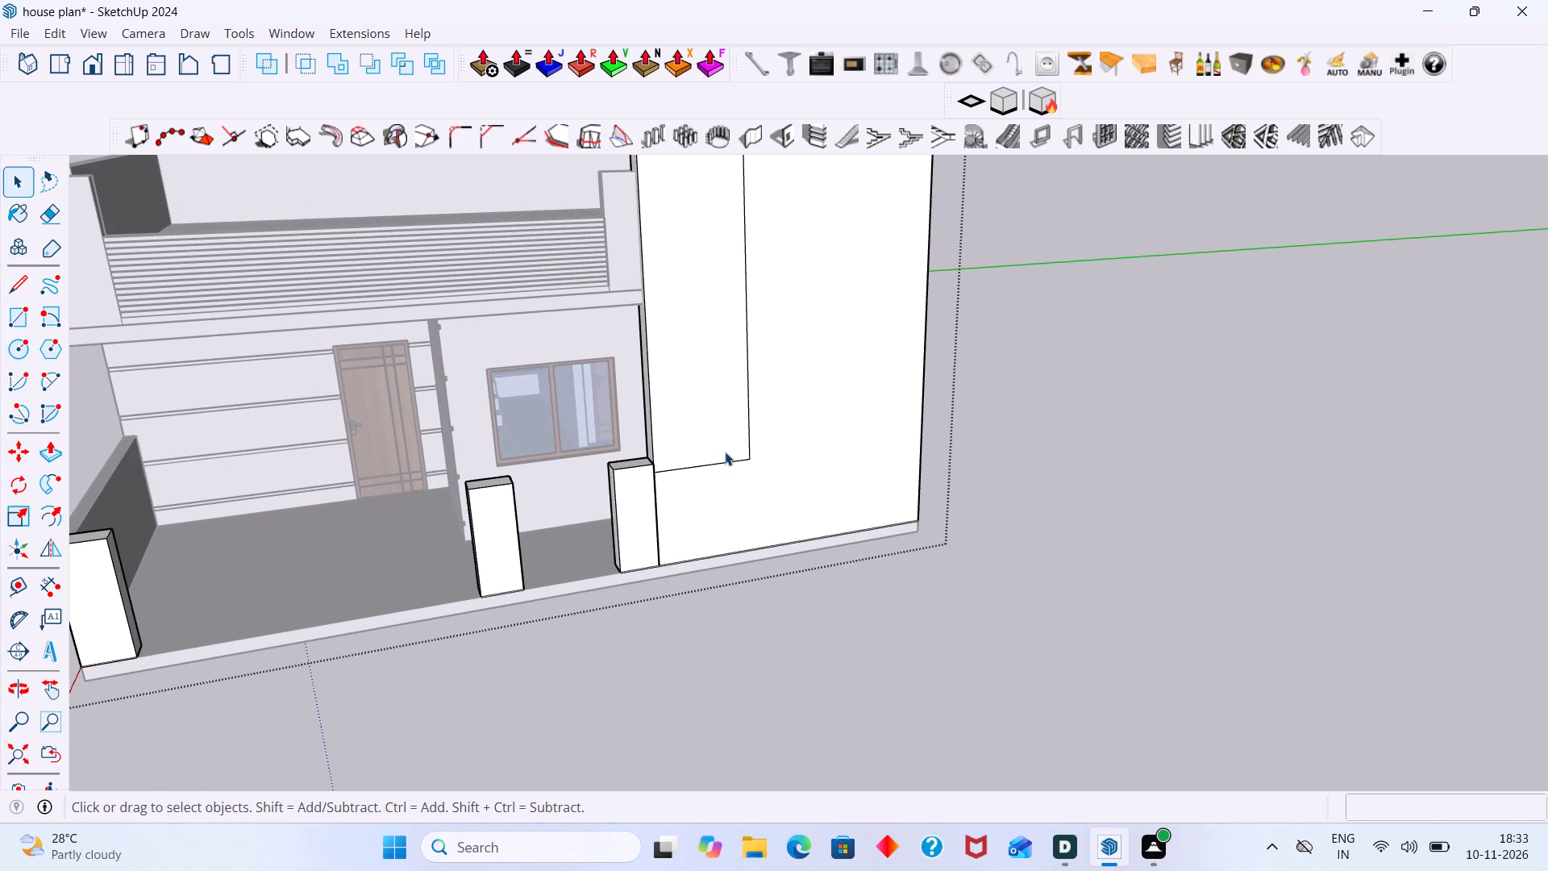
pyautogui.scroll(-3, 743, 448)
pyautogui.moveTo(734, 469); pyautogui.dragTo(594, 549, button='middle')
pyautogui.scroll(-3, 601, 542)
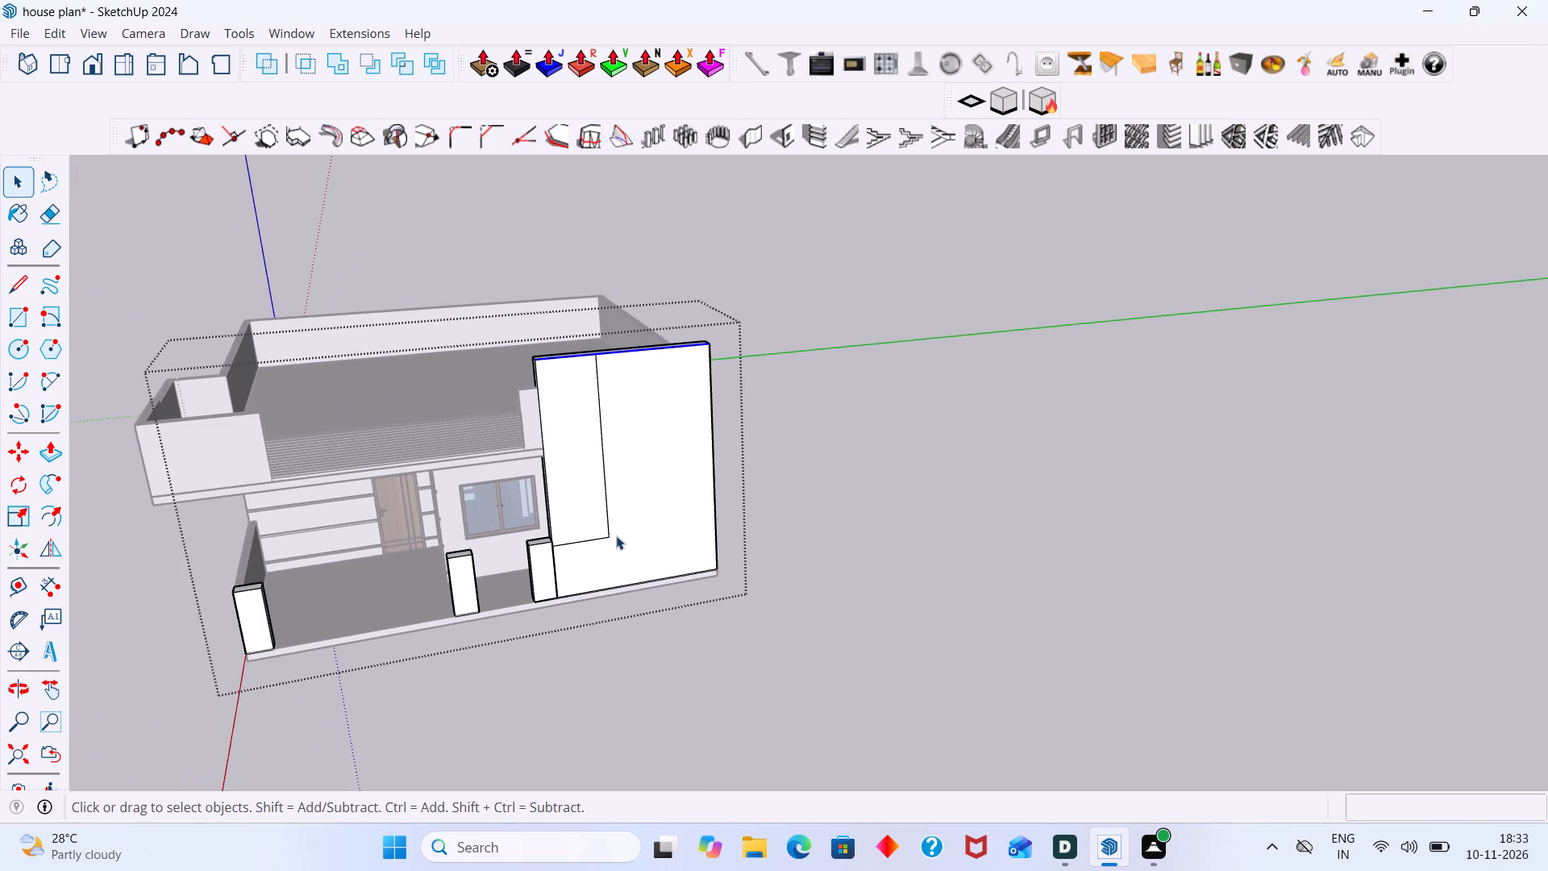
pyautogui.scroll(1, 613, 531)
pyautogui.moveTo(621, 528); pyautogui.dragTo(560, 579, button='middle')
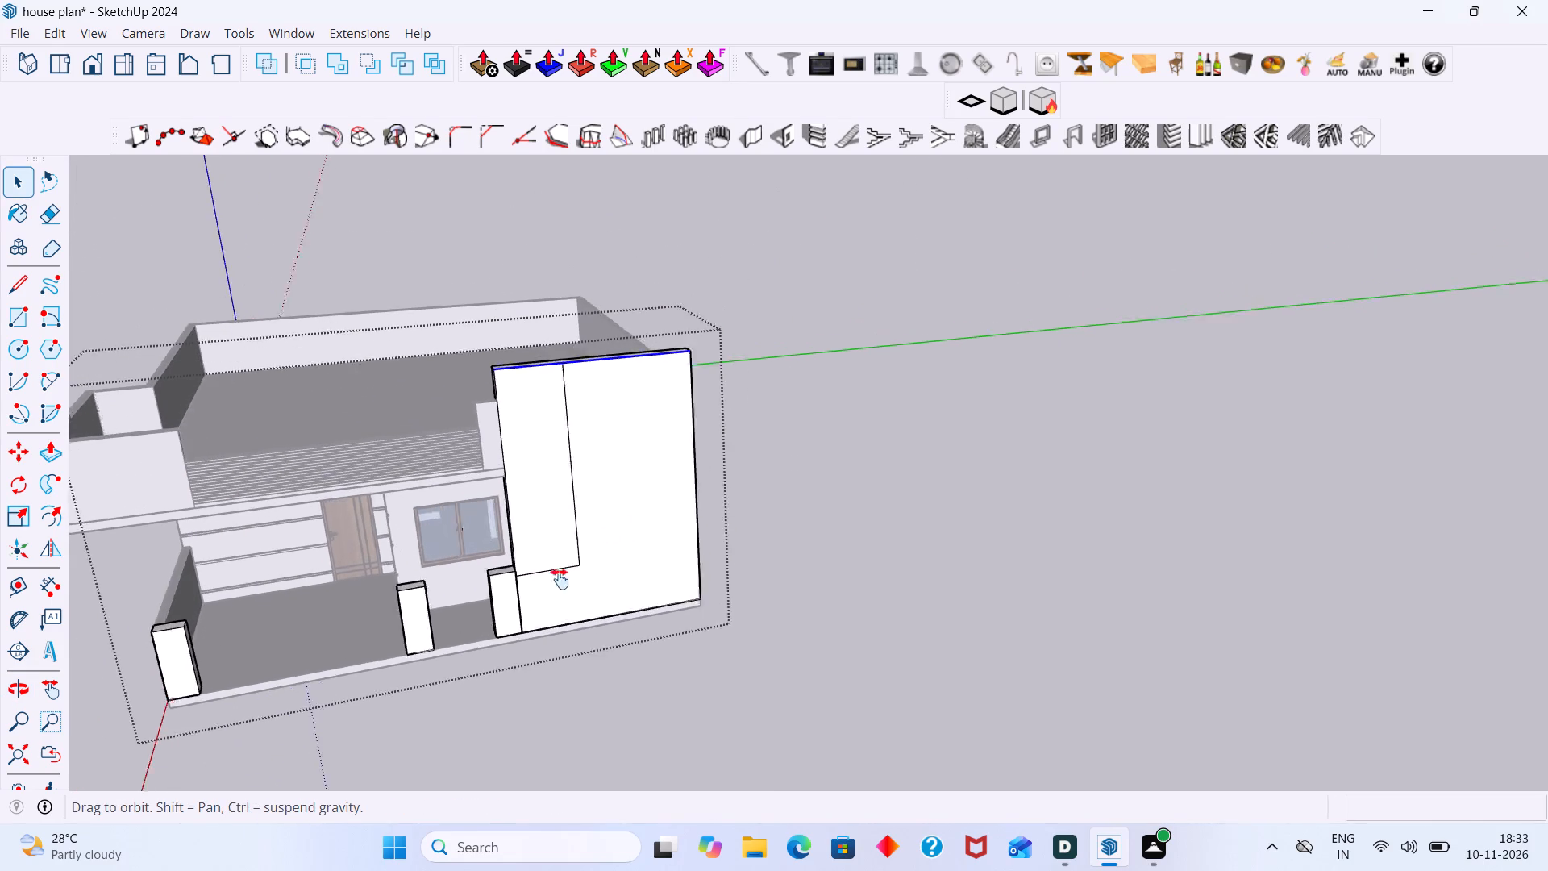
pyautogui.moveTo(560, 579); pyautogui.dragTo(629, 734, button='middle')
pyautogui.scroll(3, 610, 661)
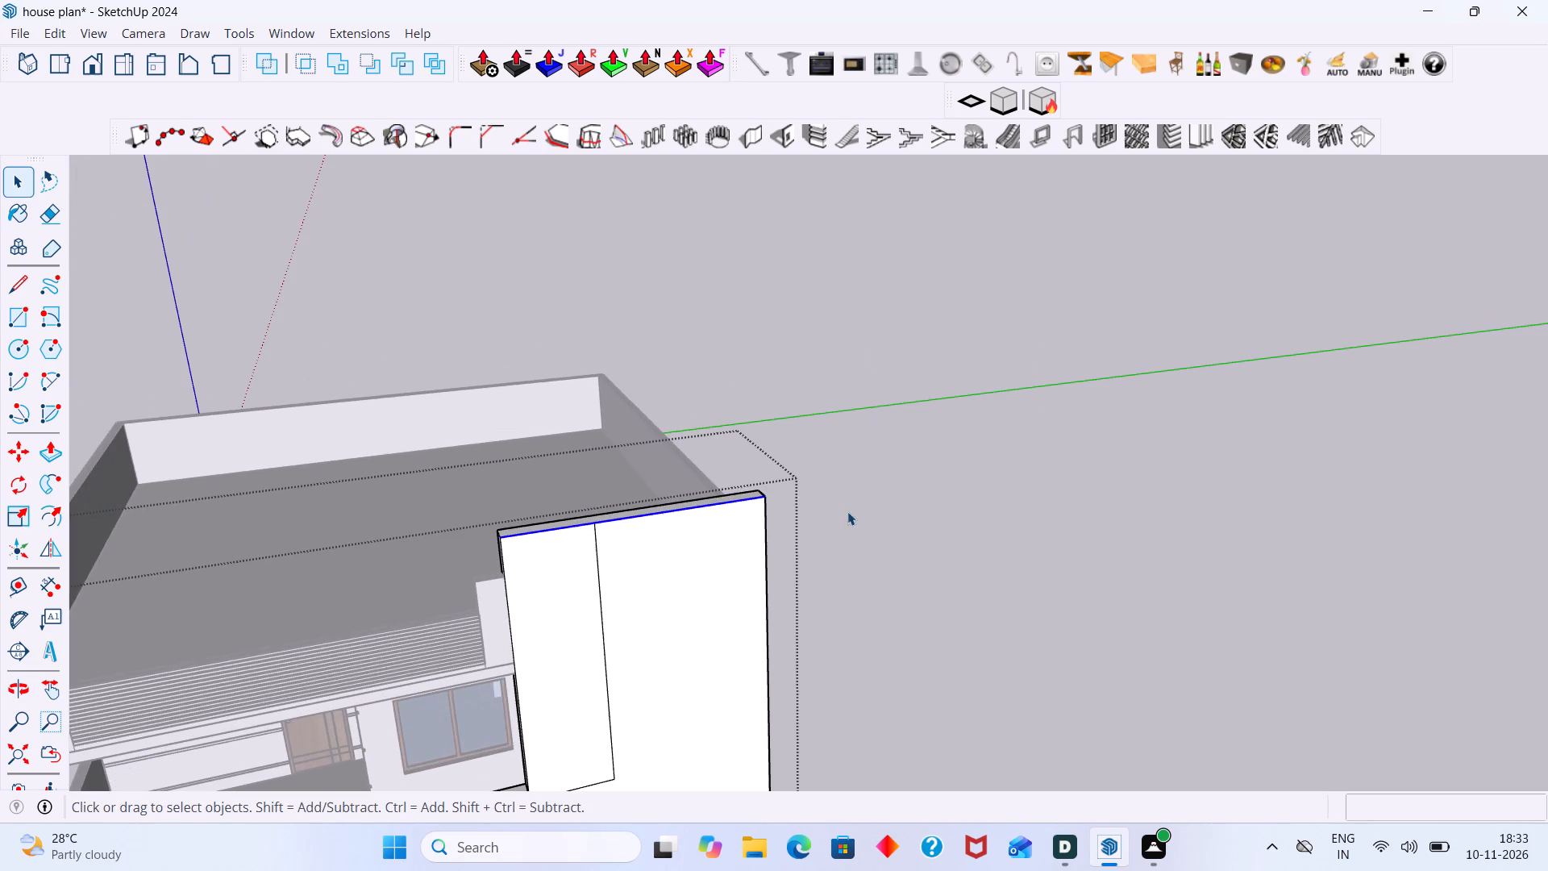
pyautogui.click(918, 481)
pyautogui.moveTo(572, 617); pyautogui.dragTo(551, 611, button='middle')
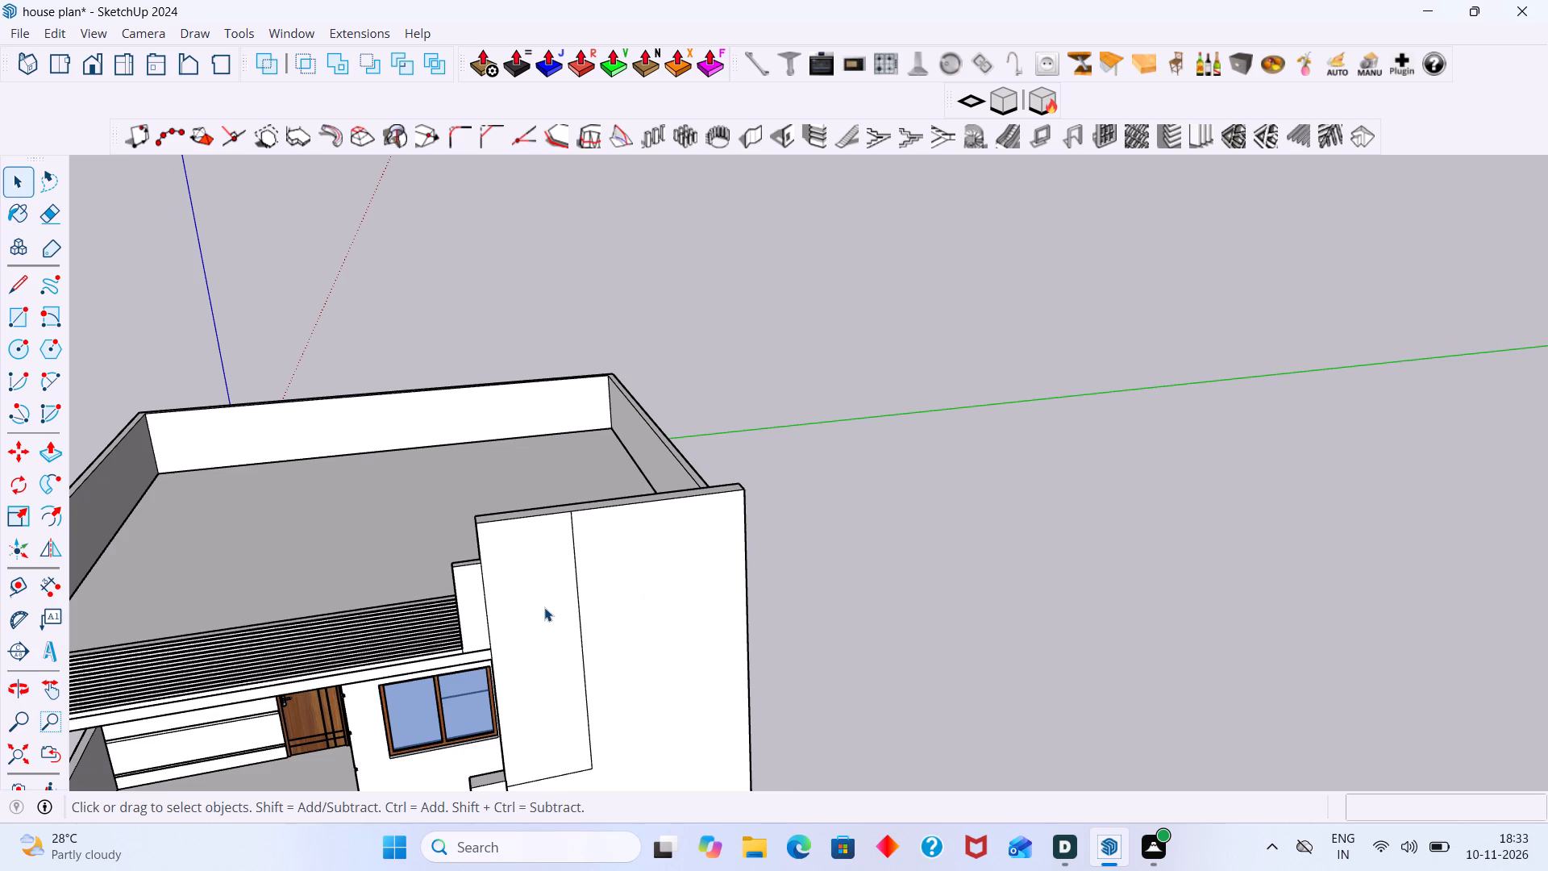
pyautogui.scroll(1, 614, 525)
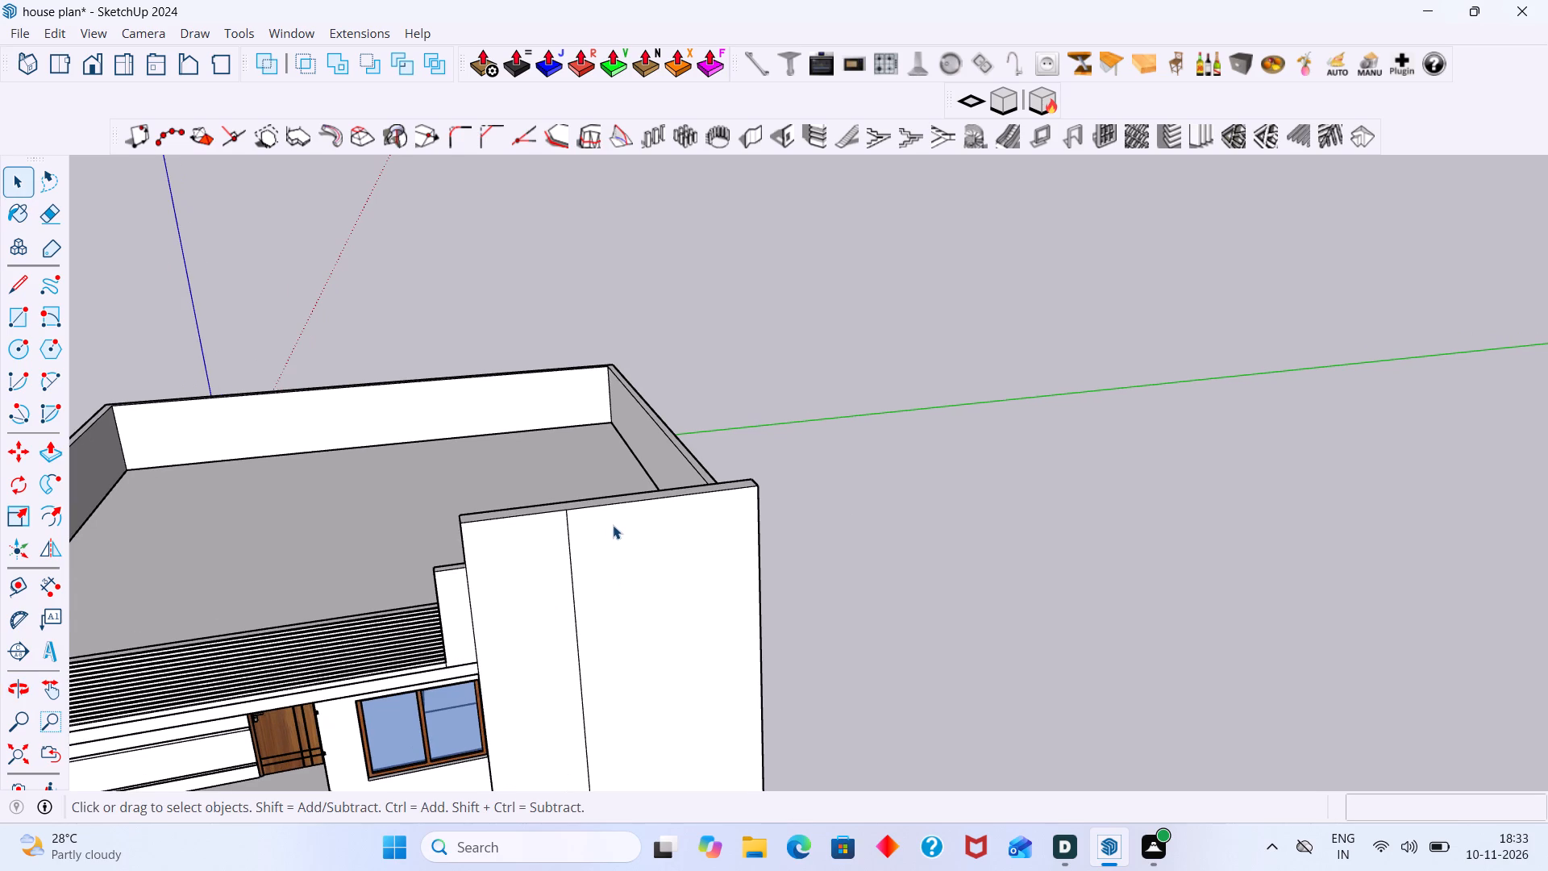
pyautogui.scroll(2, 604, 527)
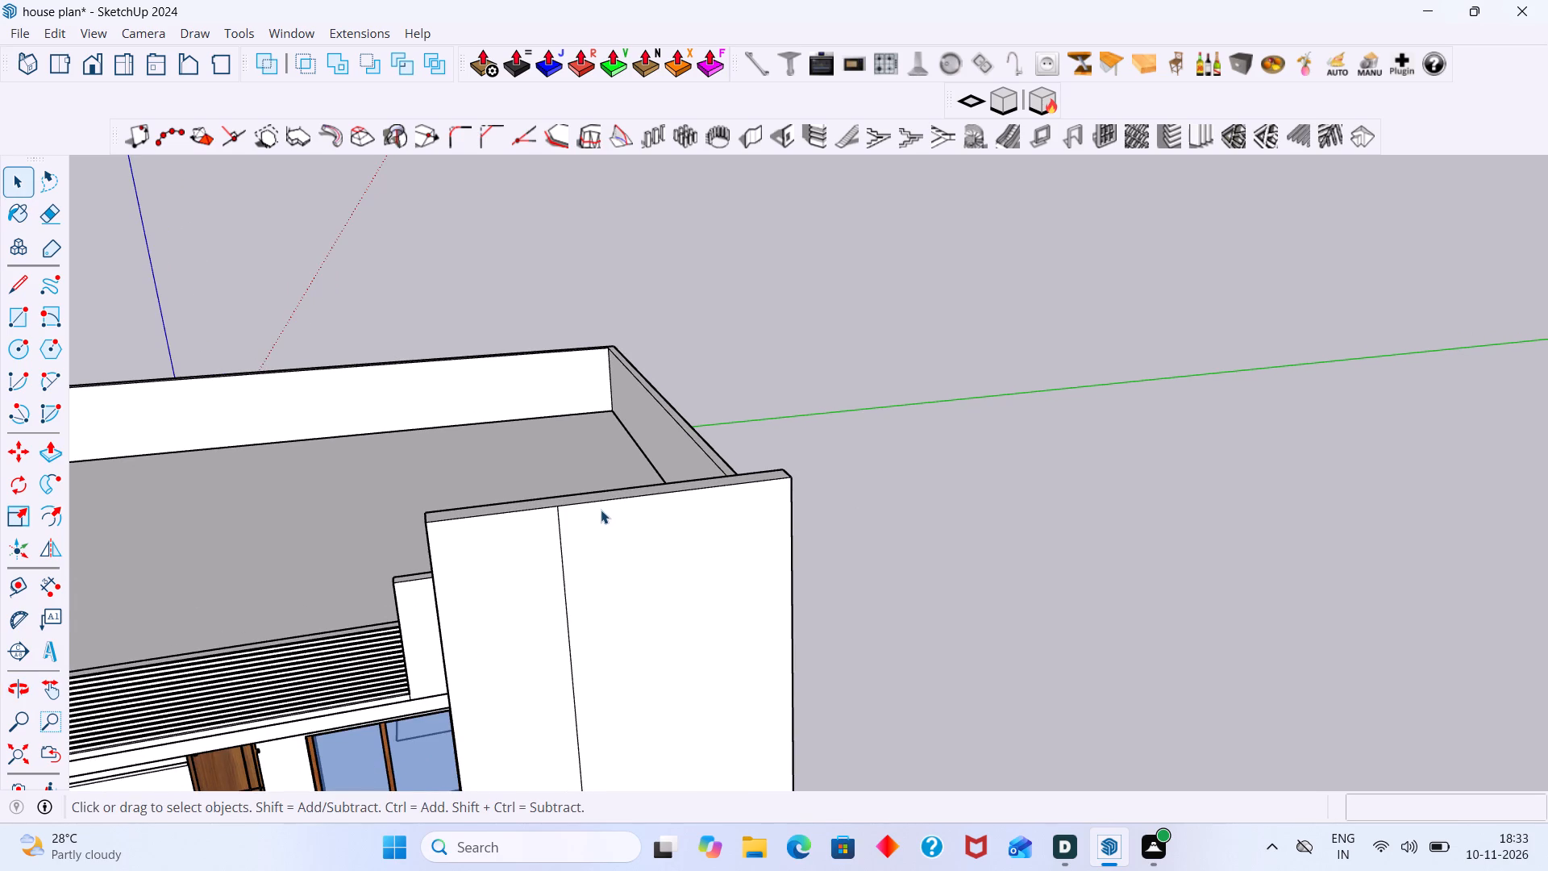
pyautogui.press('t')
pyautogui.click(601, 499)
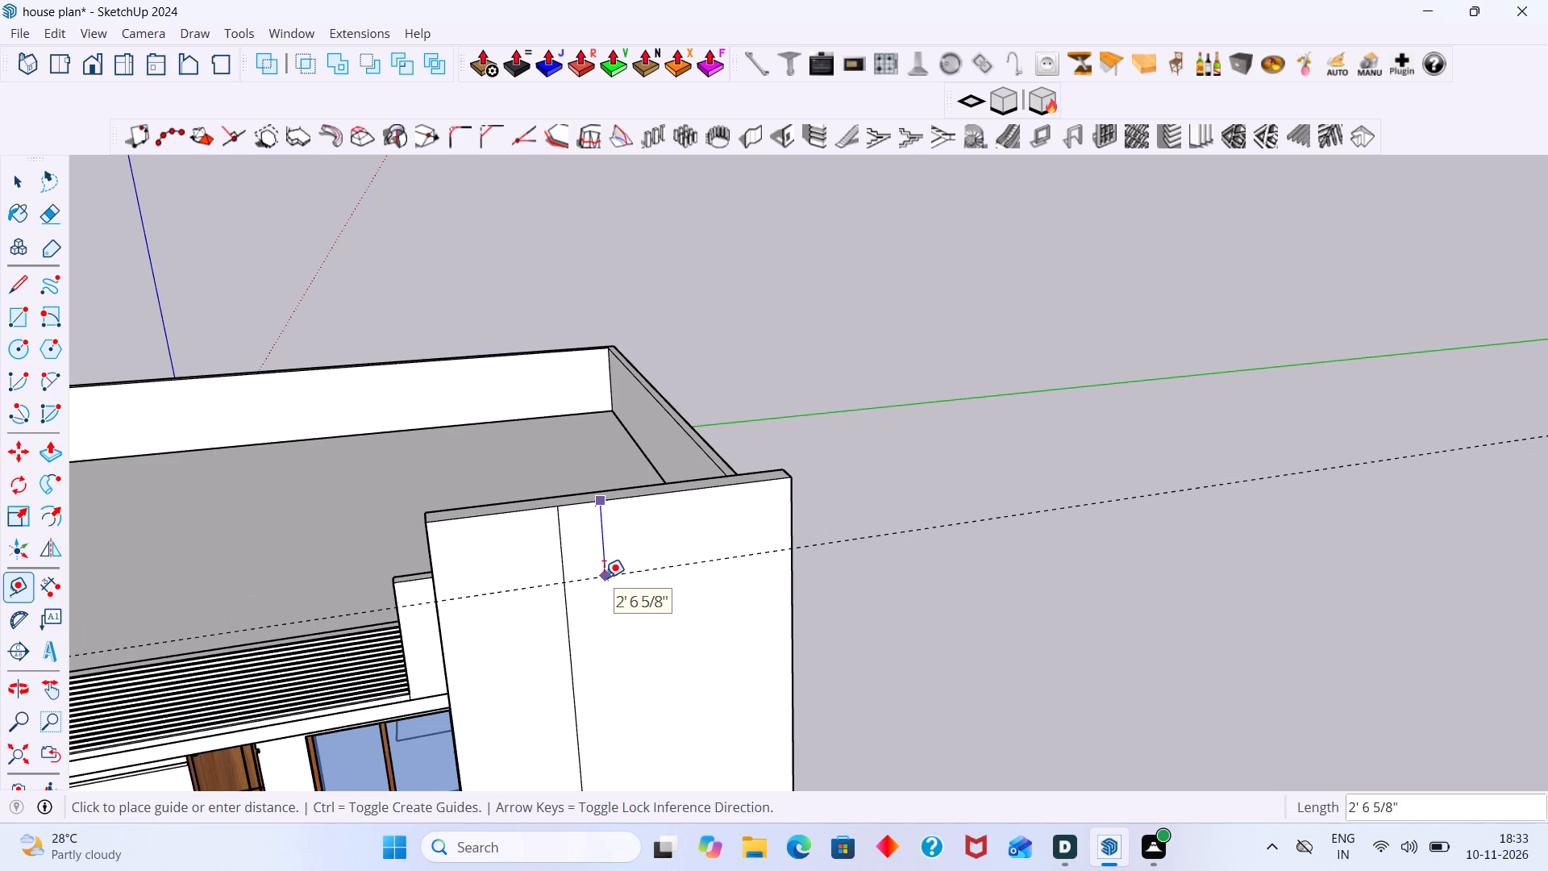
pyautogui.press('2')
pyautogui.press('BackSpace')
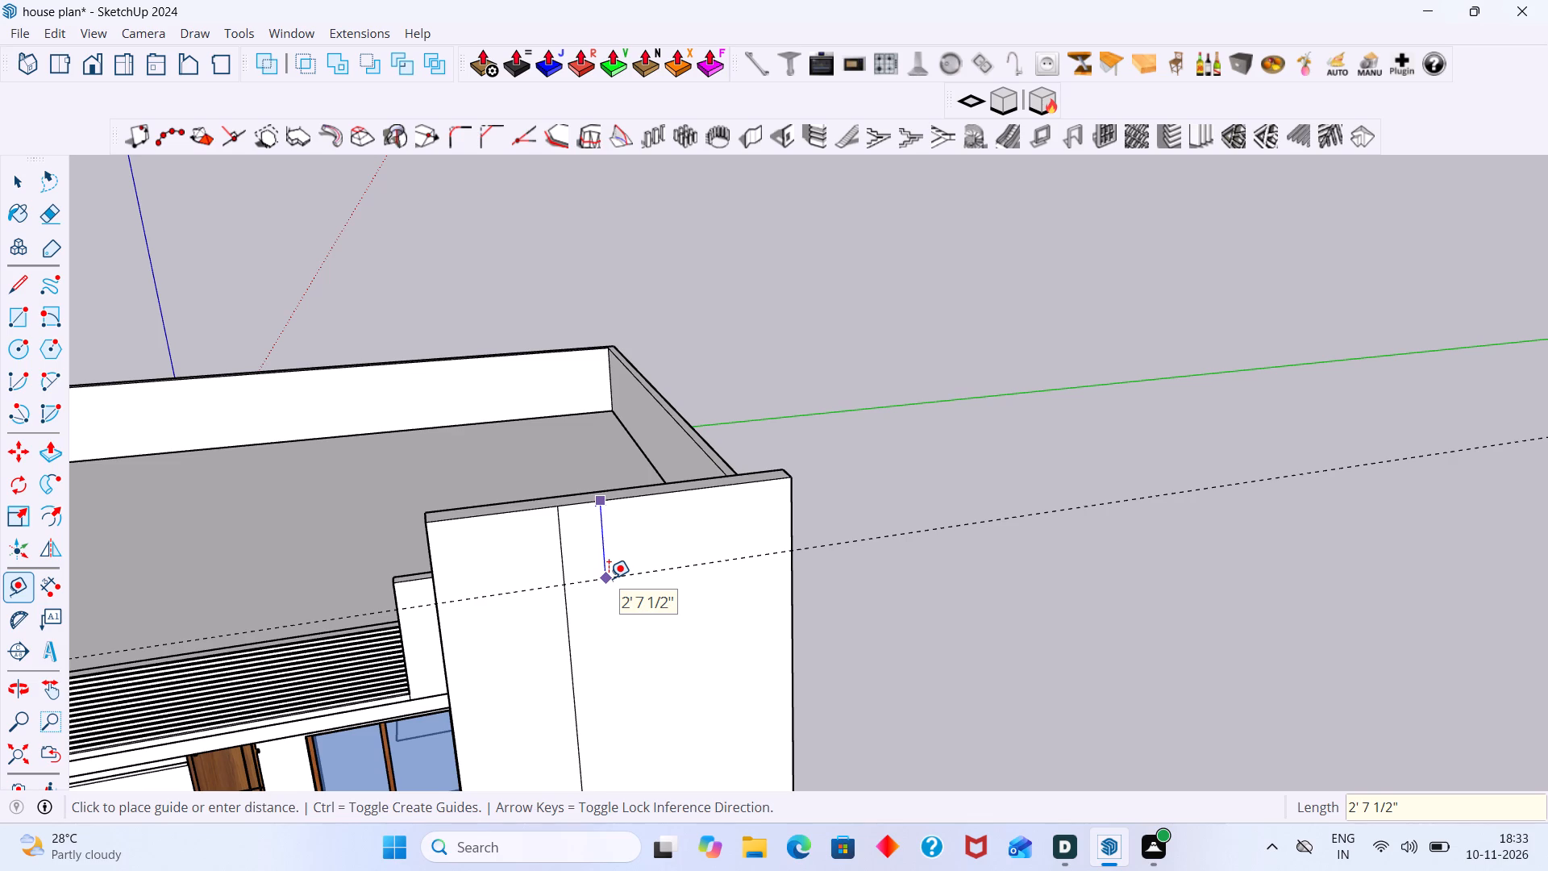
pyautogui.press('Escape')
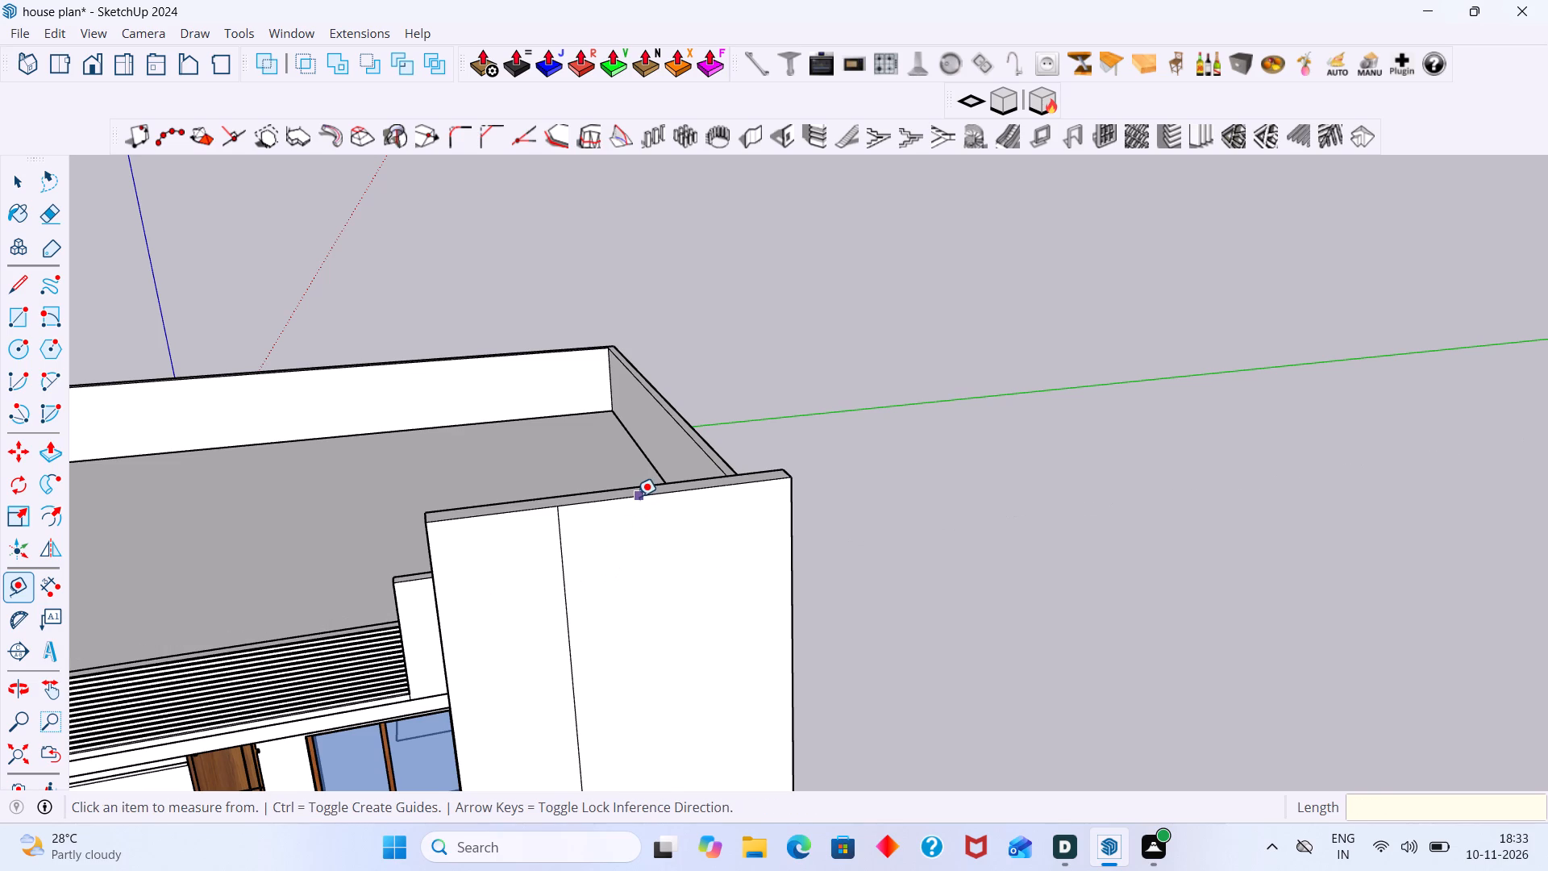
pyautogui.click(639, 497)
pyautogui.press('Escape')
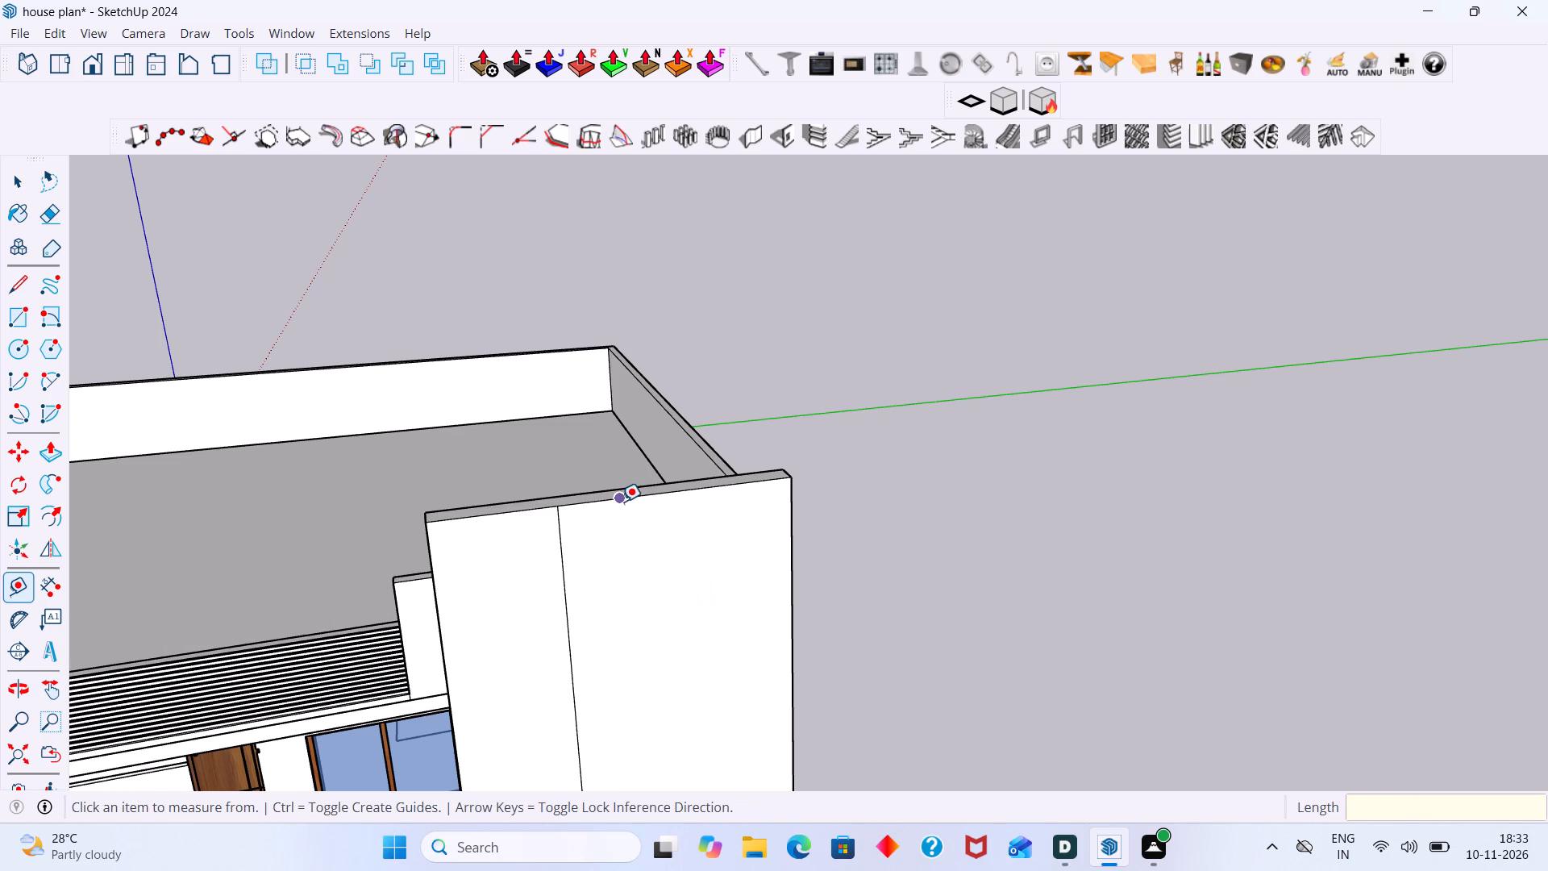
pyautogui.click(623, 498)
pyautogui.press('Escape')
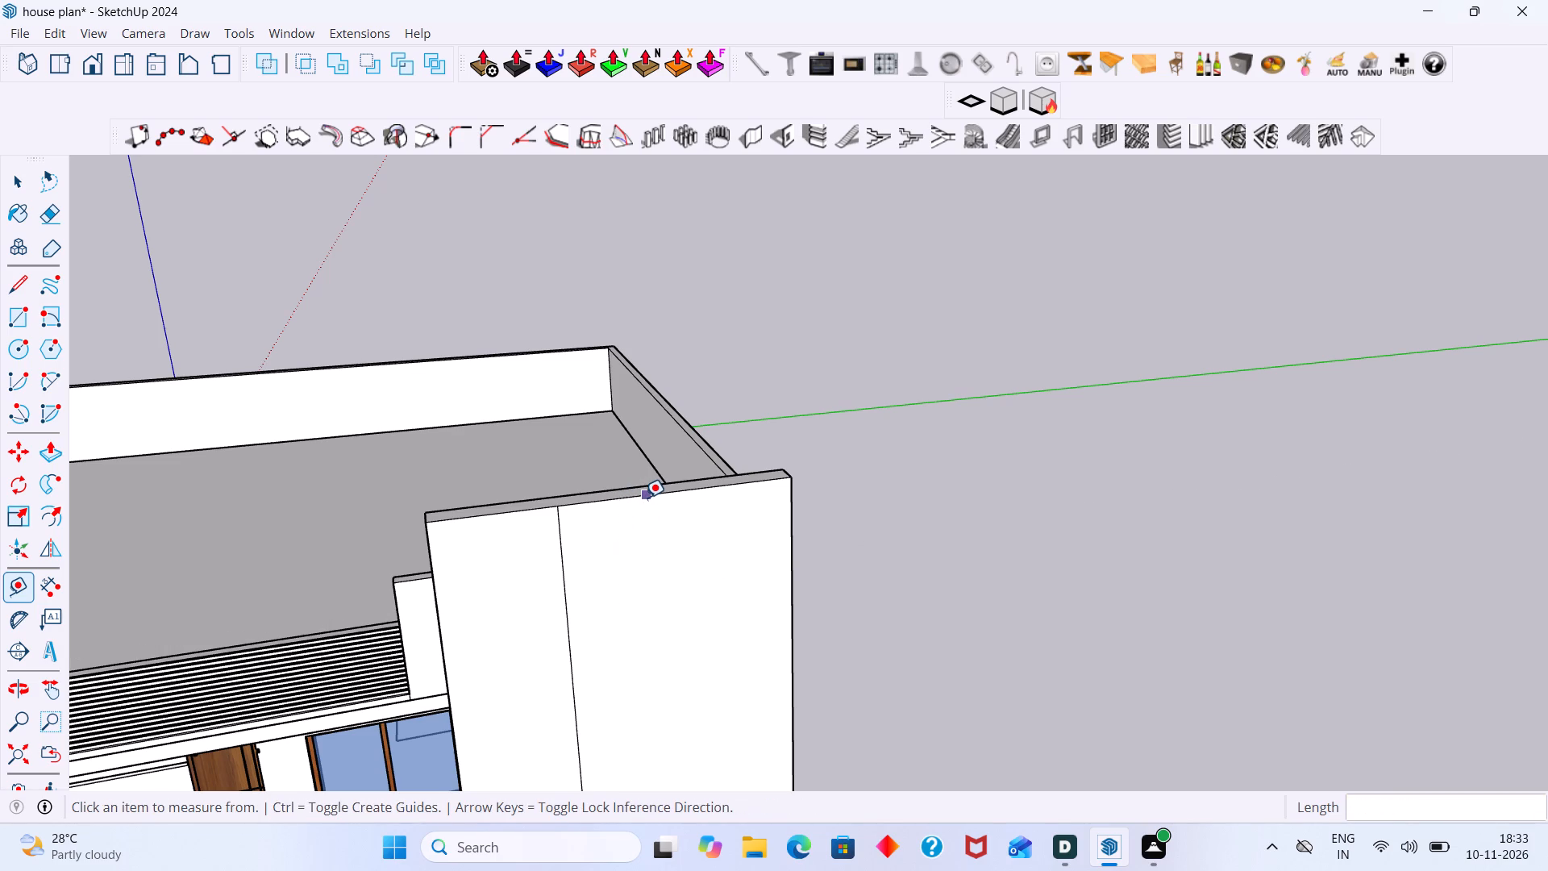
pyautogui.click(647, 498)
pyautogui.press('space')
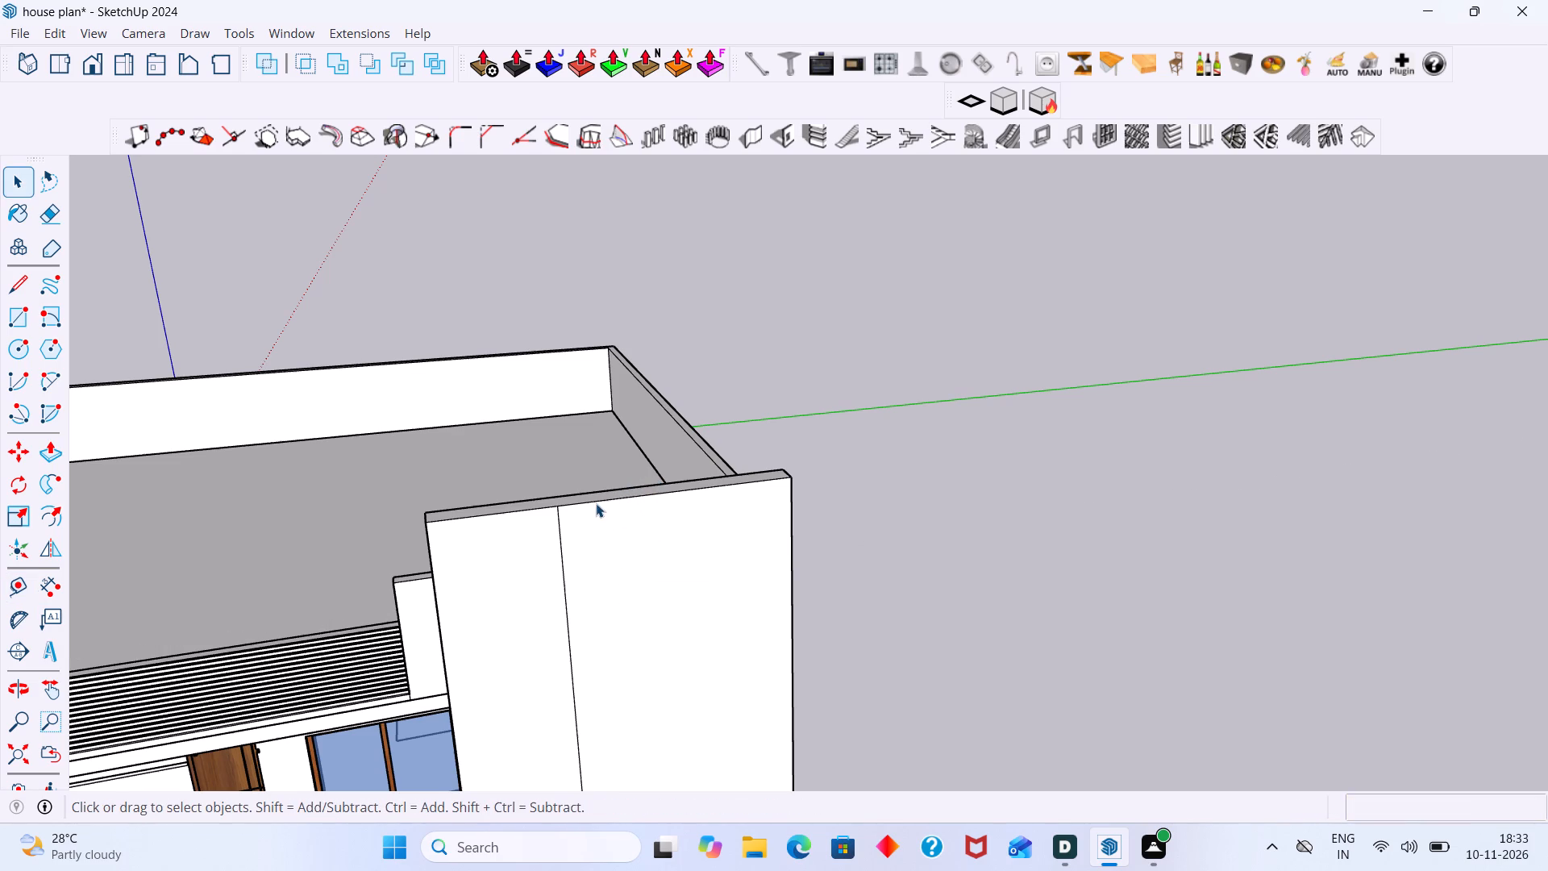
# Place a horizontal guide 3' below the tall wall's top front edge.
pyautogui.press('t')
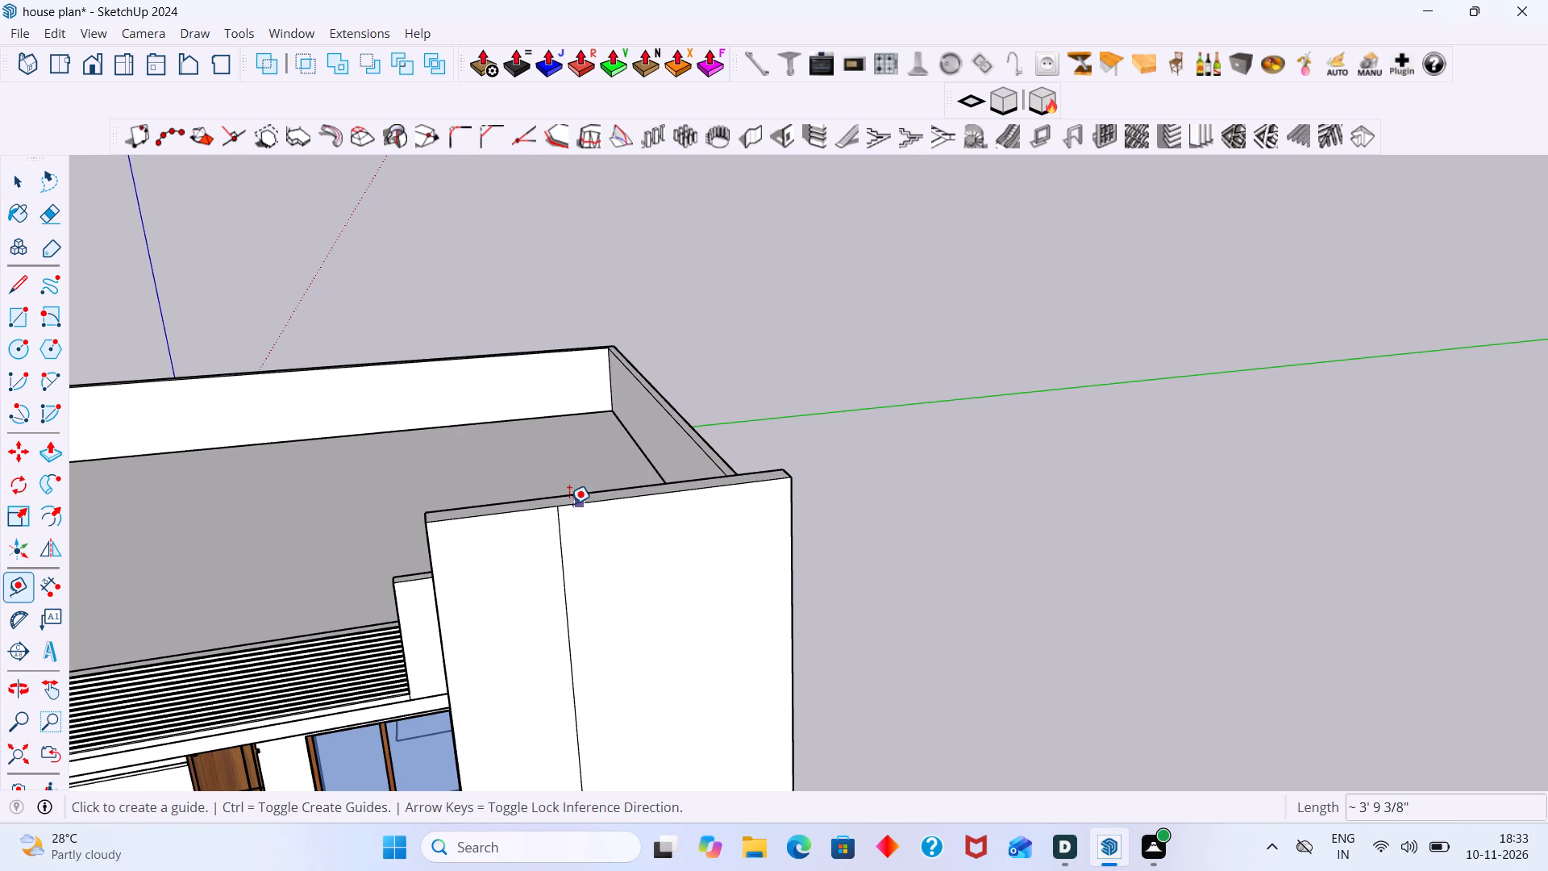
pyautogui.click(589, 504)
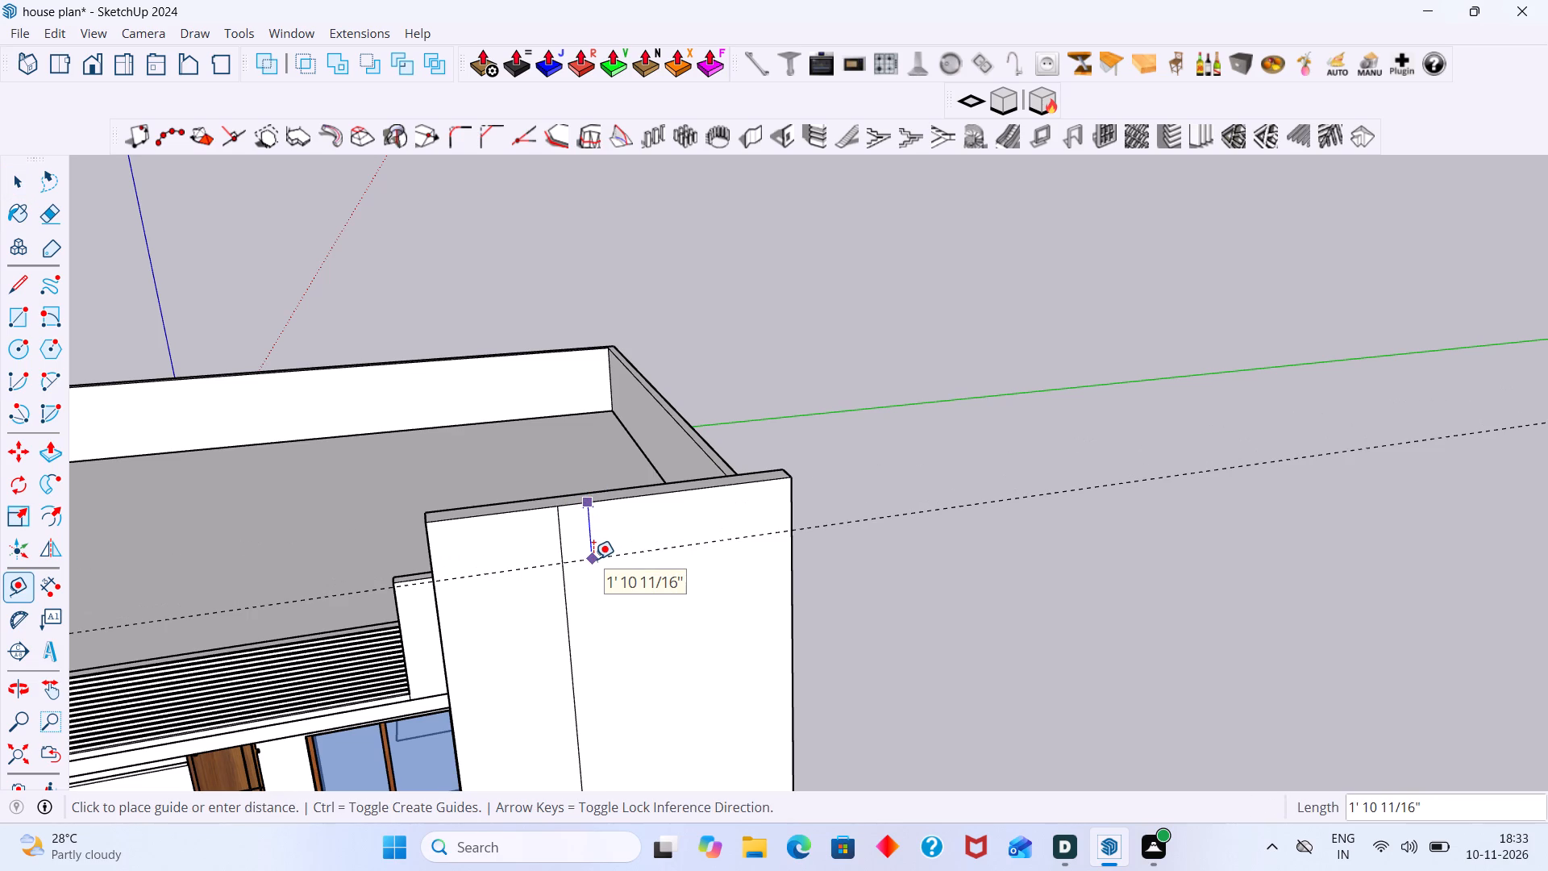
pyautogui.write("3'")
pyautogui.press('Return')
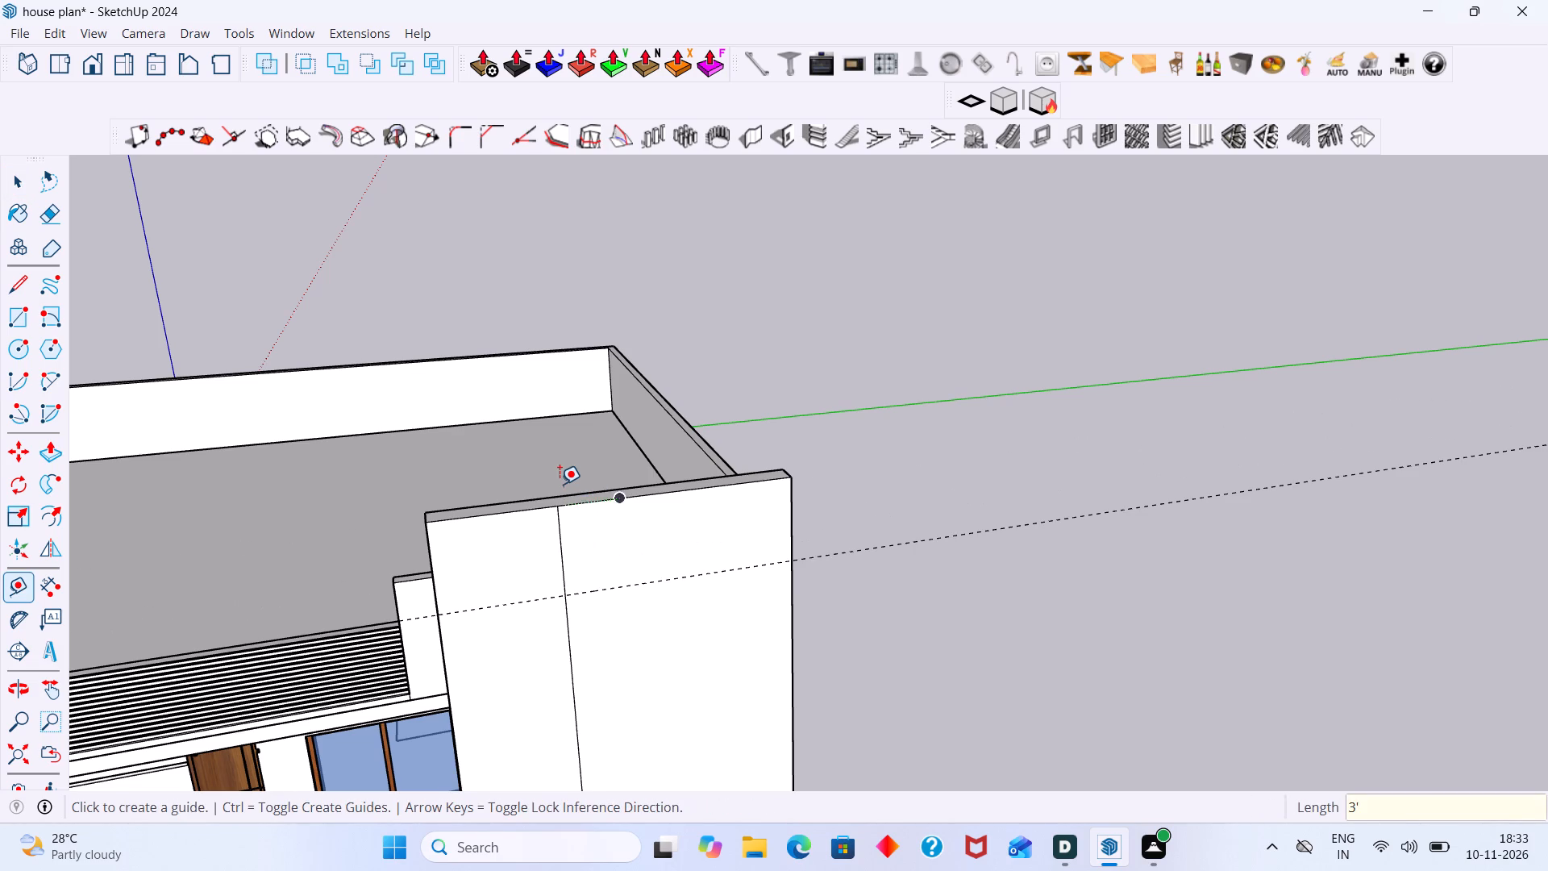
pyautogui.press('space')
pyautogui.scroll(-3, 573, 540)
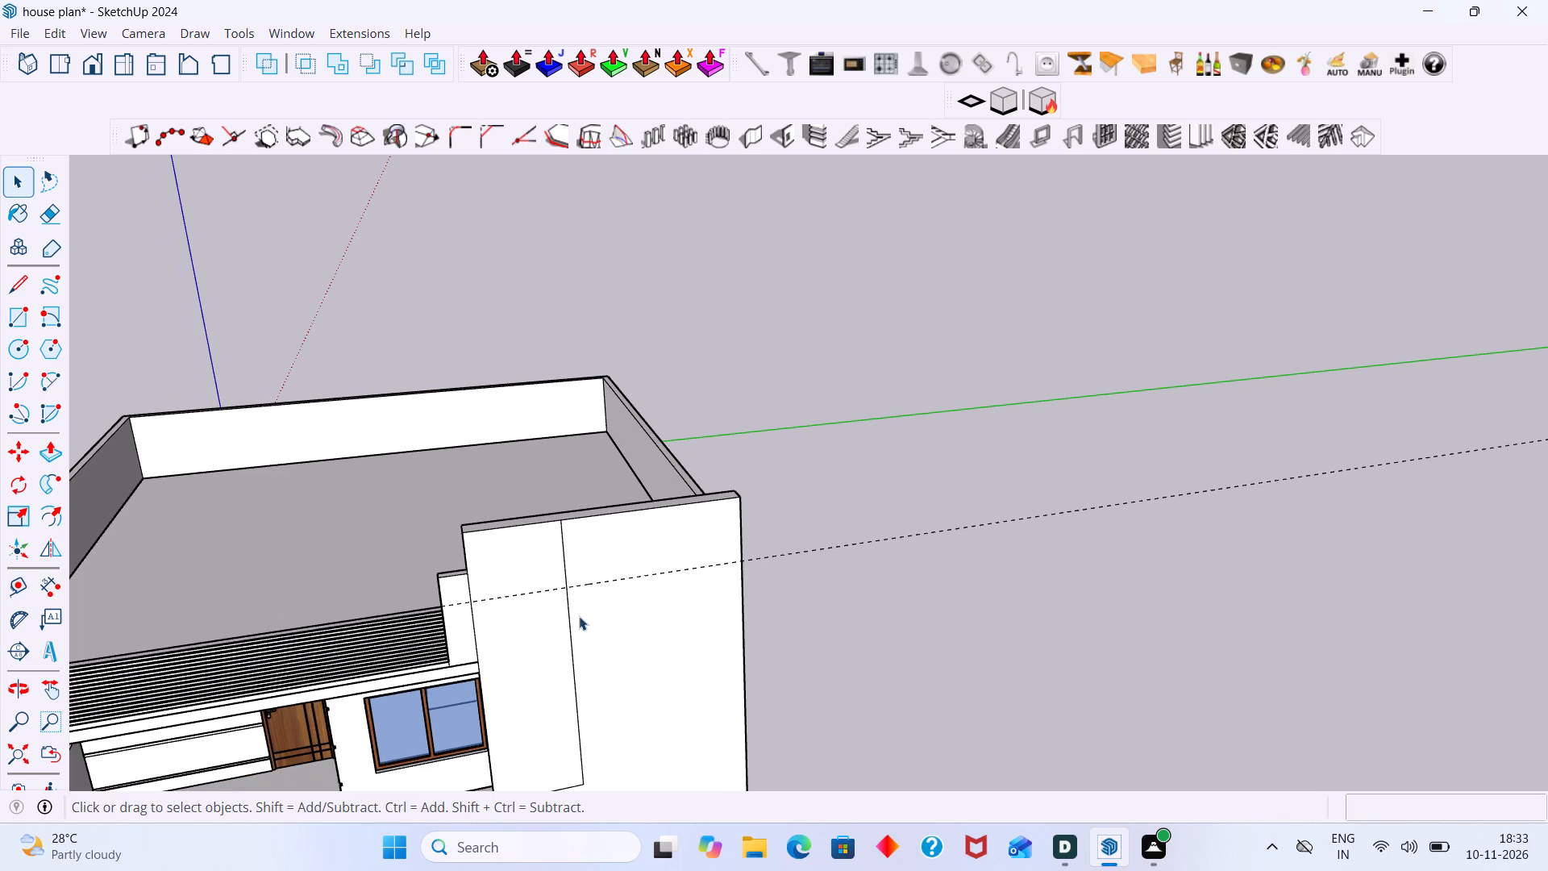
# Place a vertical guide on the tall wall's front face about 3' 1" in from its porch-side edge.
pyautogui.scroll(3, 555, 634)
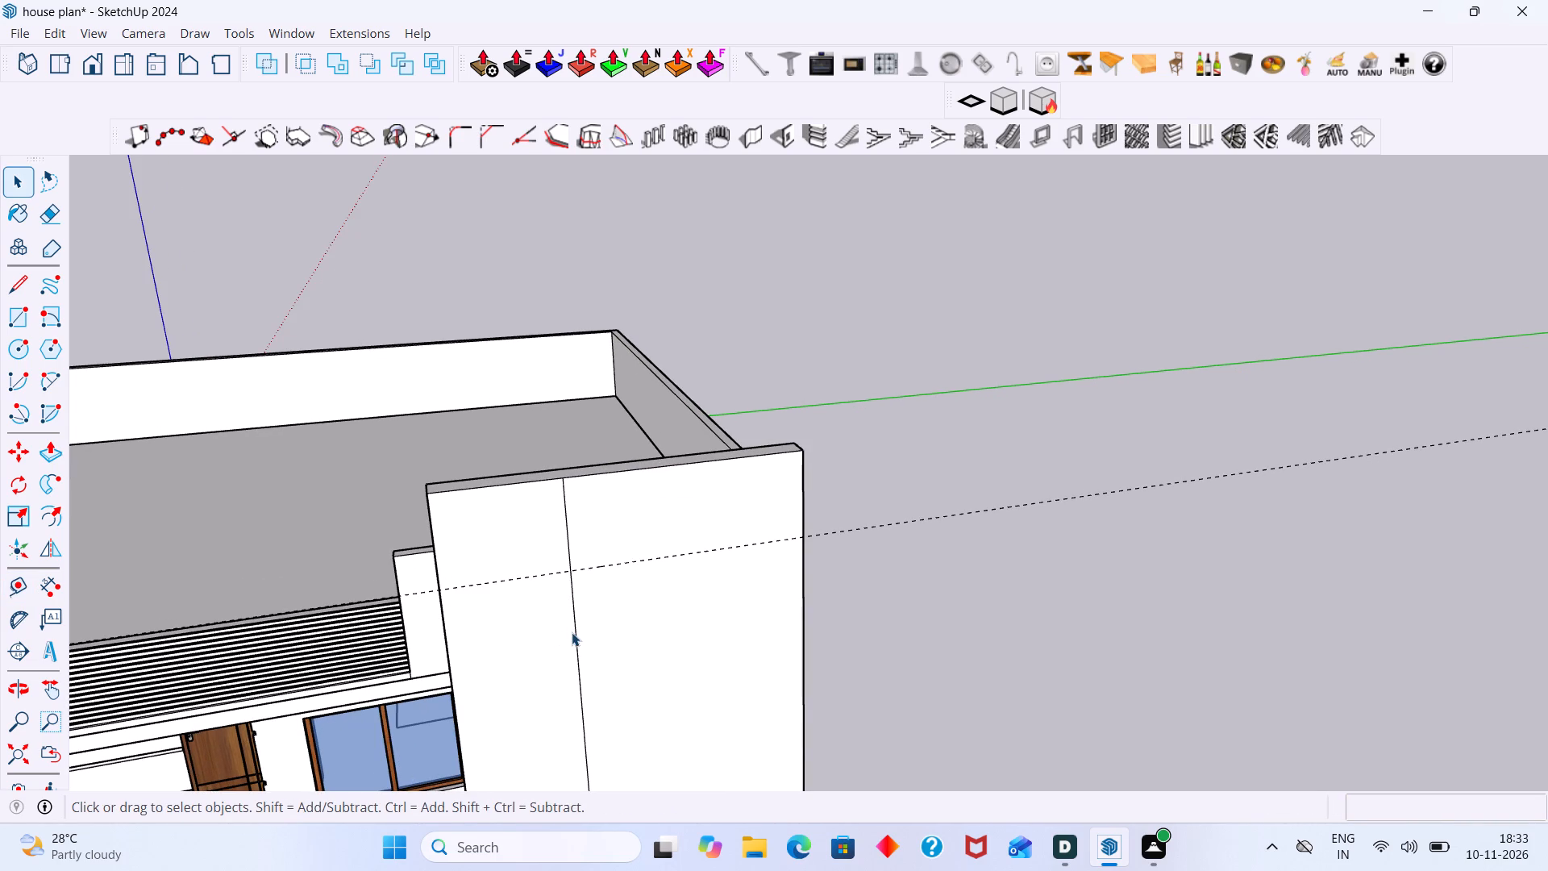
pyautogui.press('t')
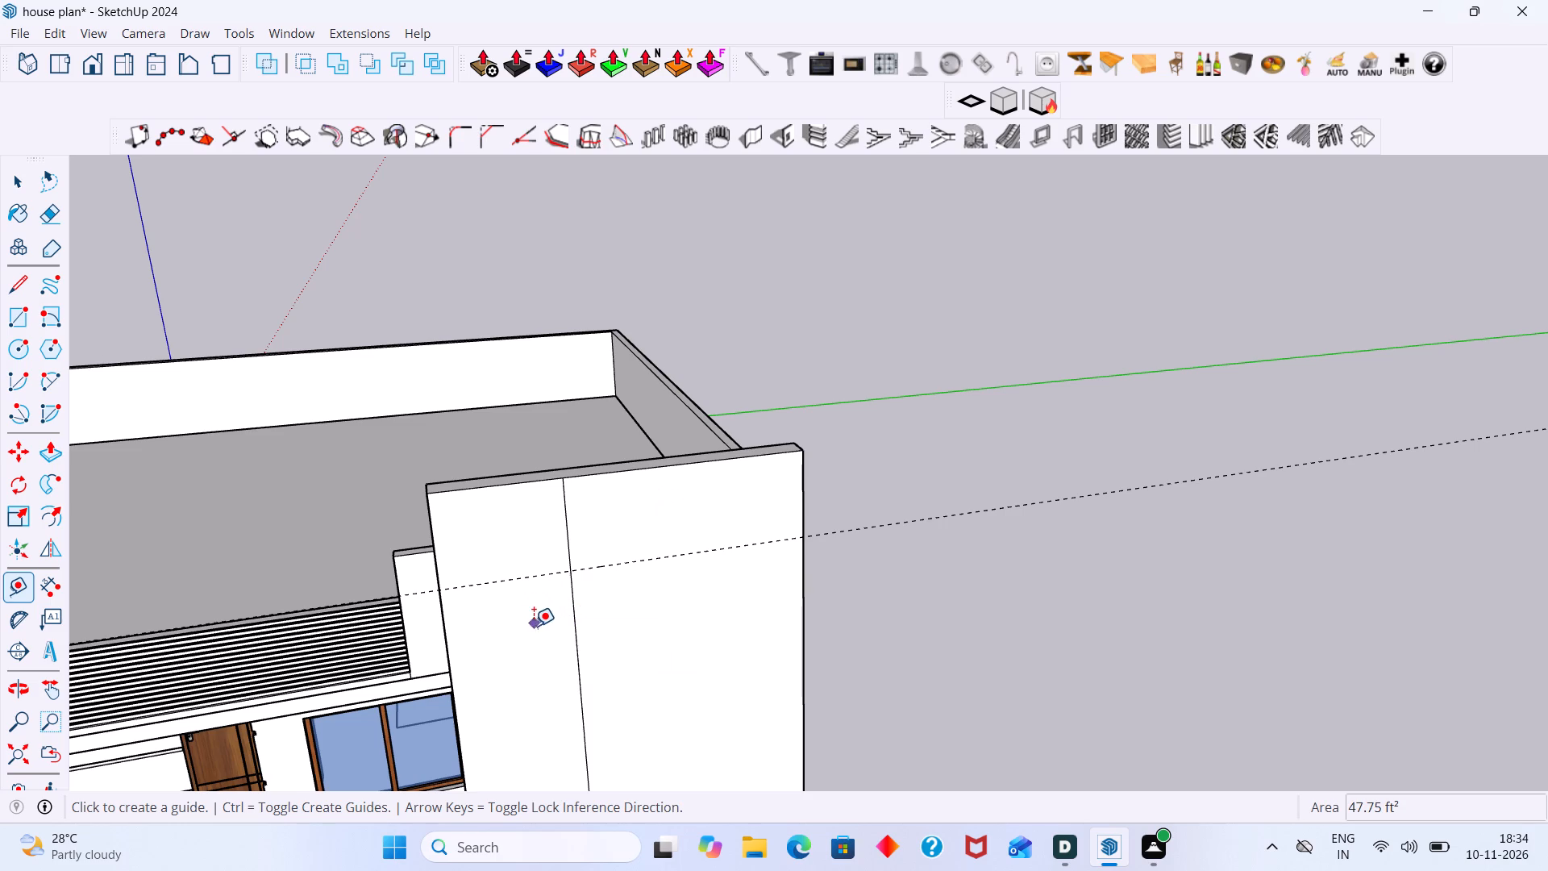
pyautogui.click(443, 631)
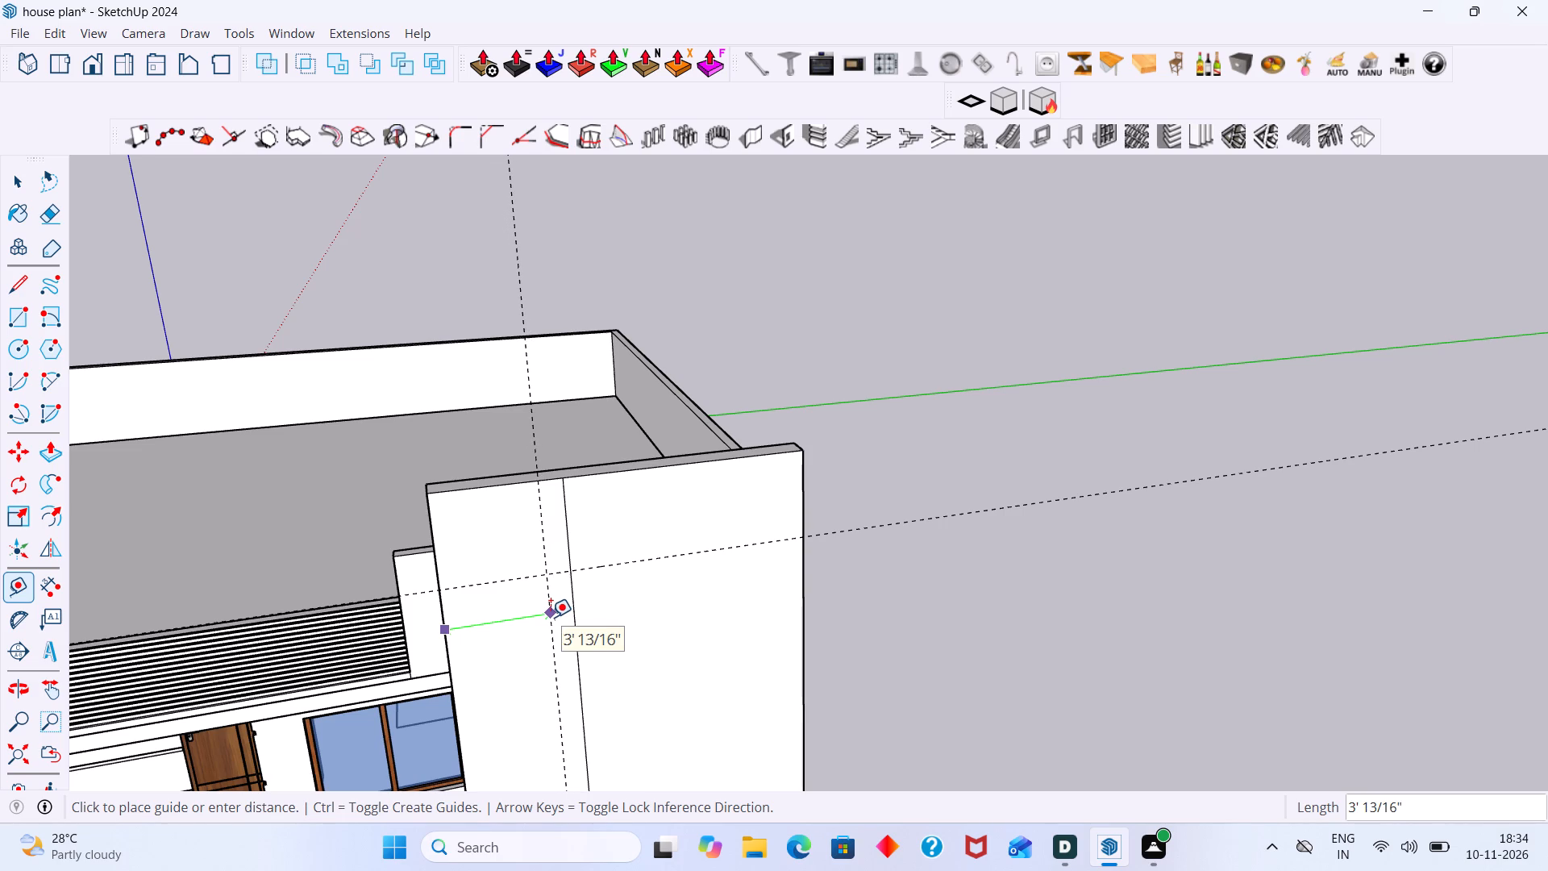
# Place a second horizontal guide 2' below the first horizontal guide on the tall wall.
pyautogui.click(611, 566)
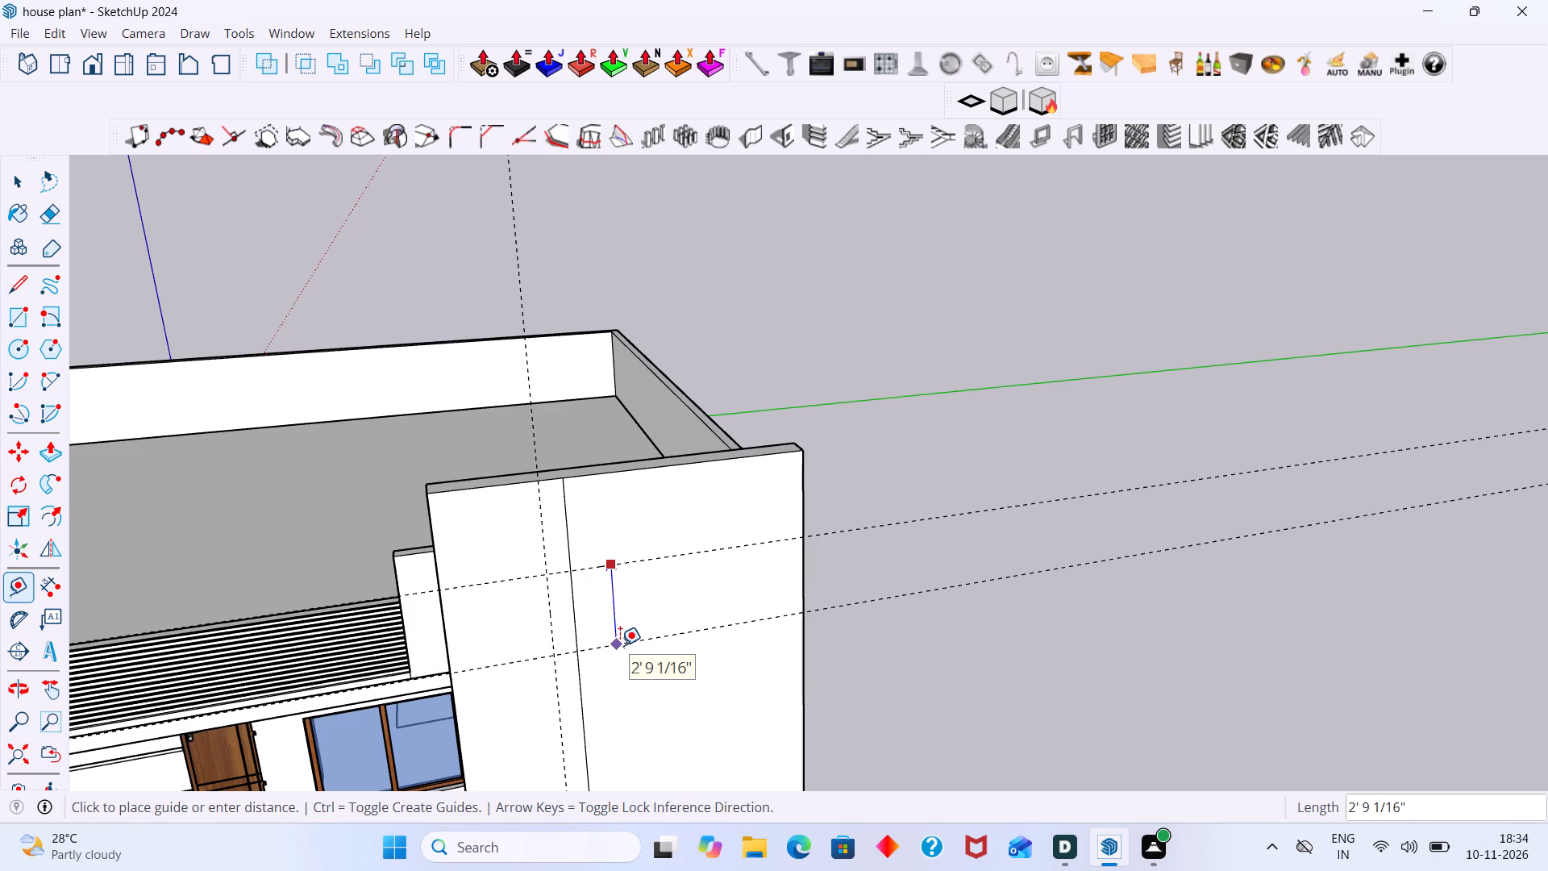
pyautogui.press('2')
pyautogui.press("'")
pyautogui.press('Return')
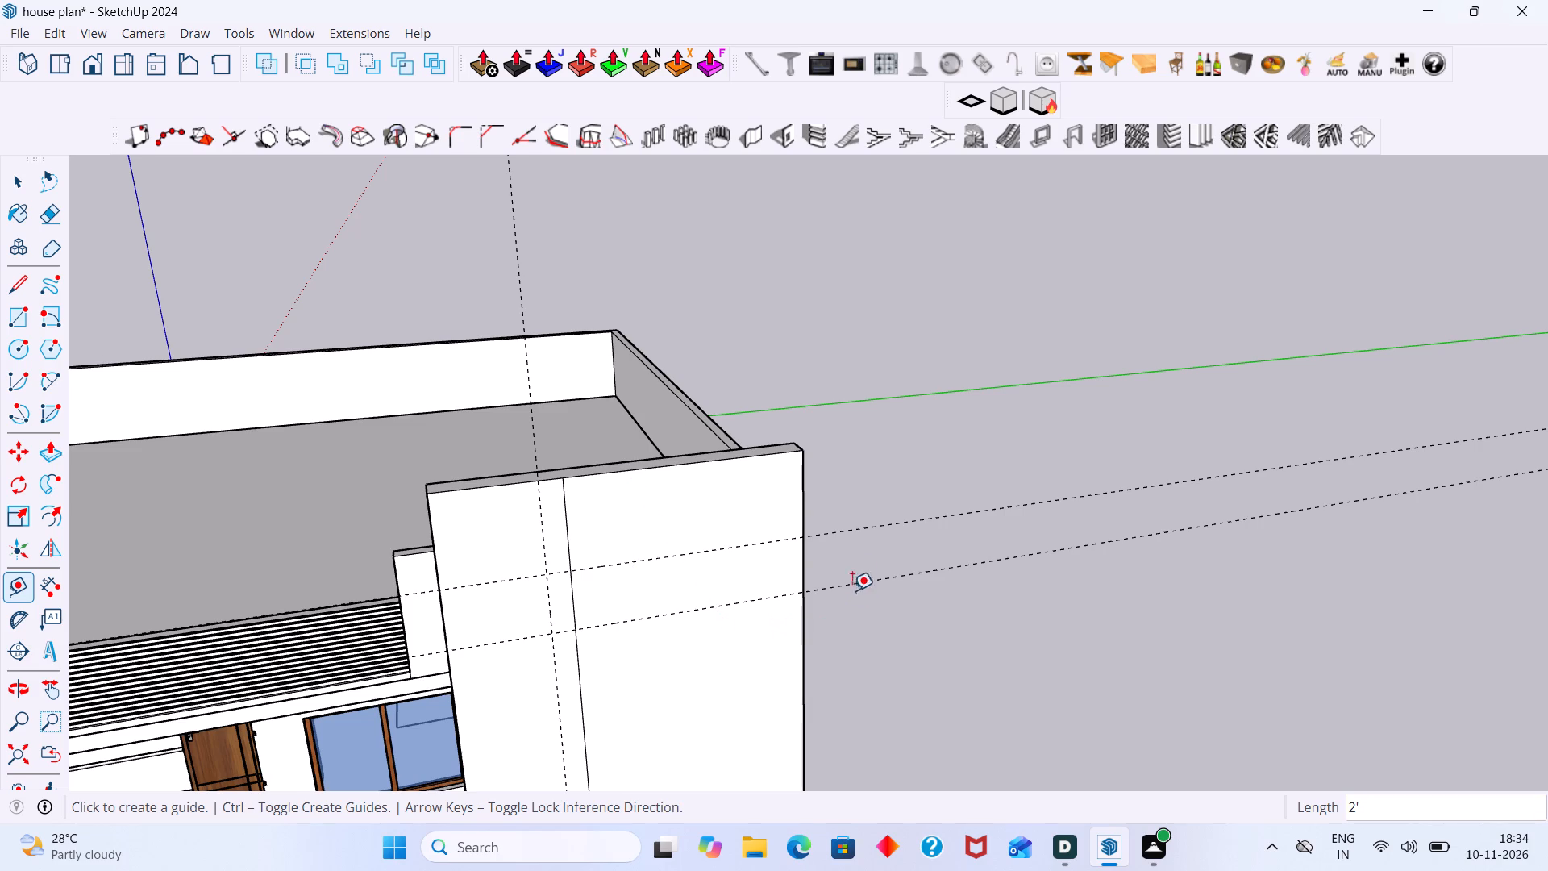
pyautogui.press('space')
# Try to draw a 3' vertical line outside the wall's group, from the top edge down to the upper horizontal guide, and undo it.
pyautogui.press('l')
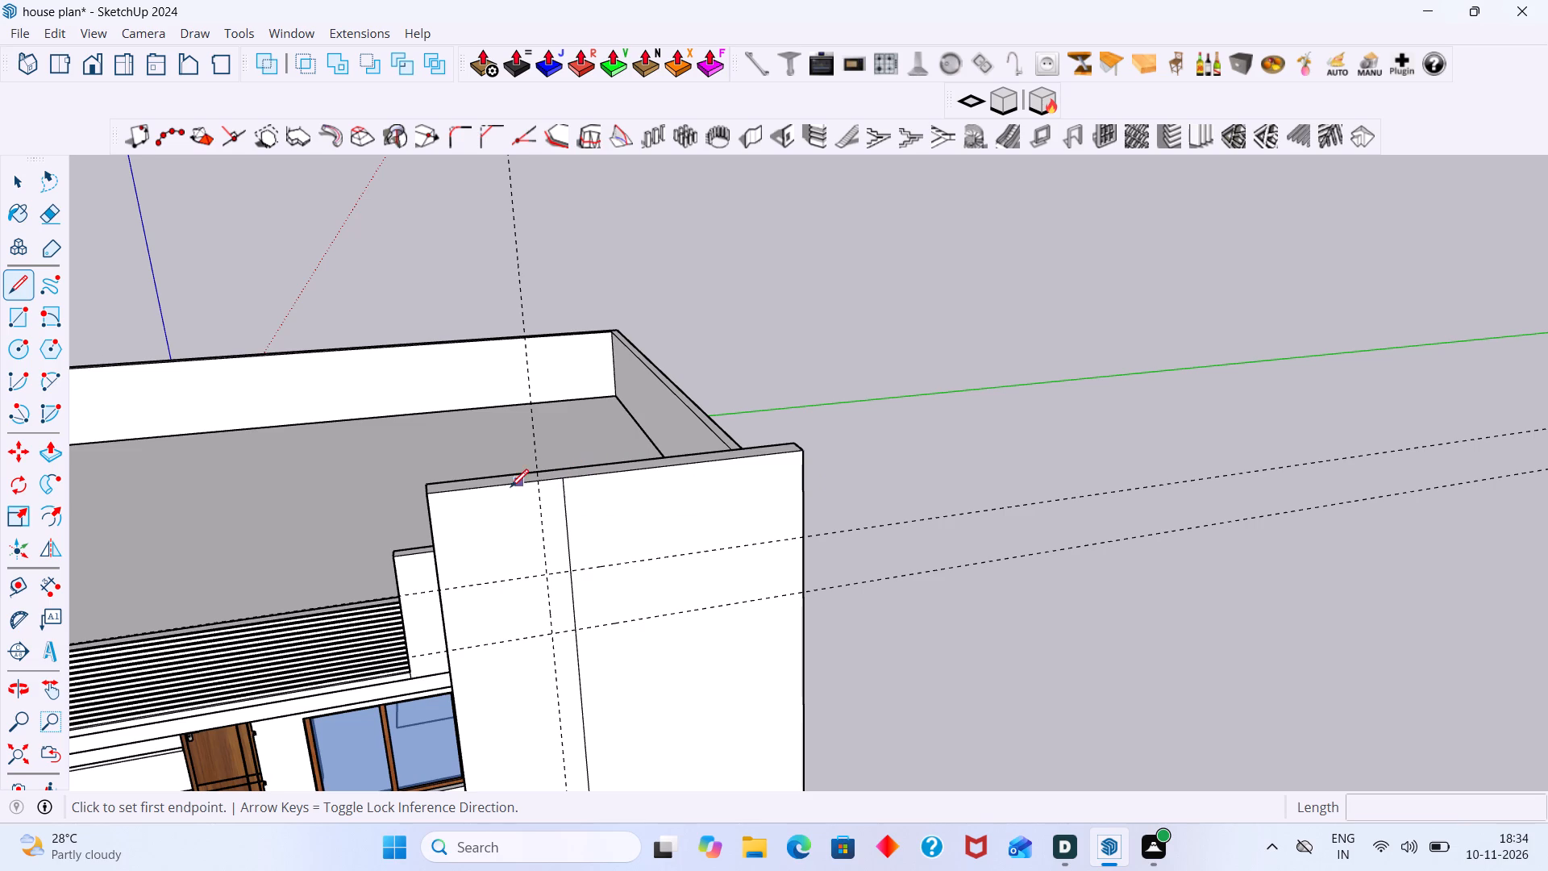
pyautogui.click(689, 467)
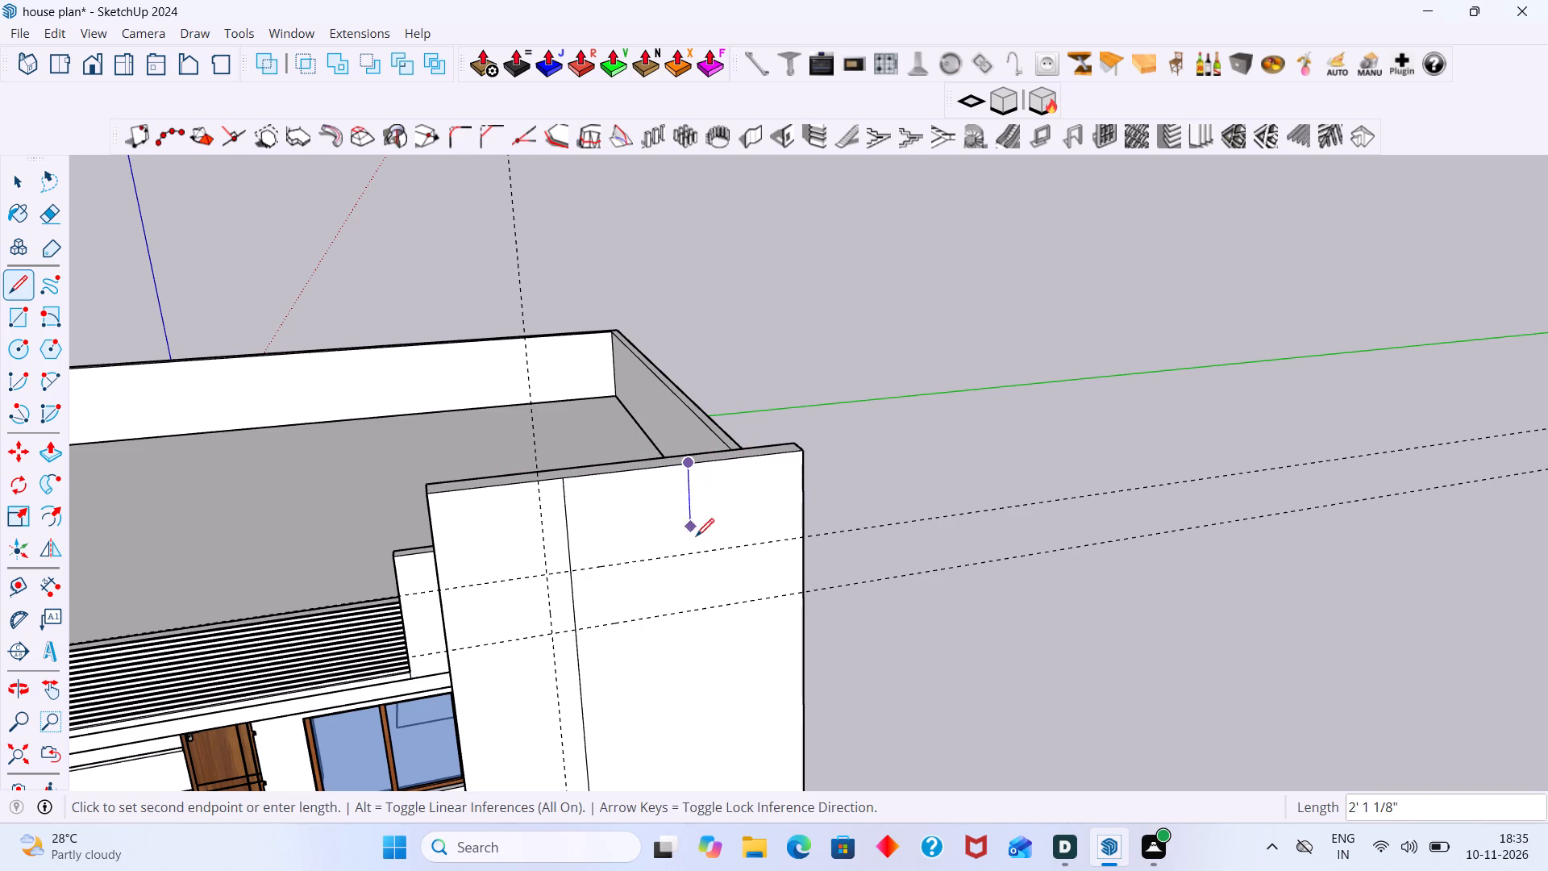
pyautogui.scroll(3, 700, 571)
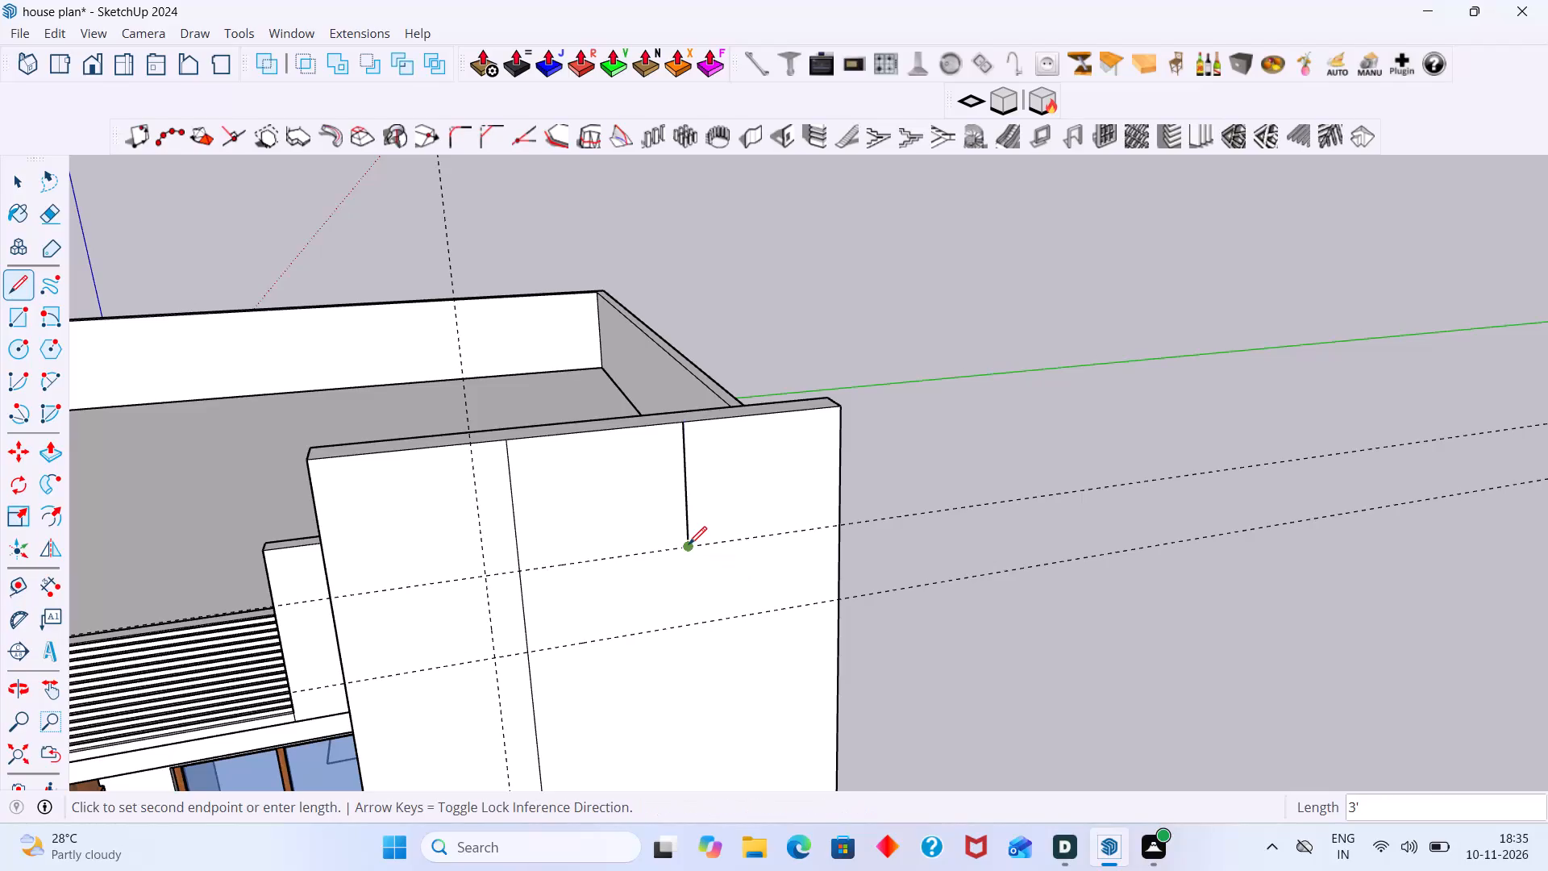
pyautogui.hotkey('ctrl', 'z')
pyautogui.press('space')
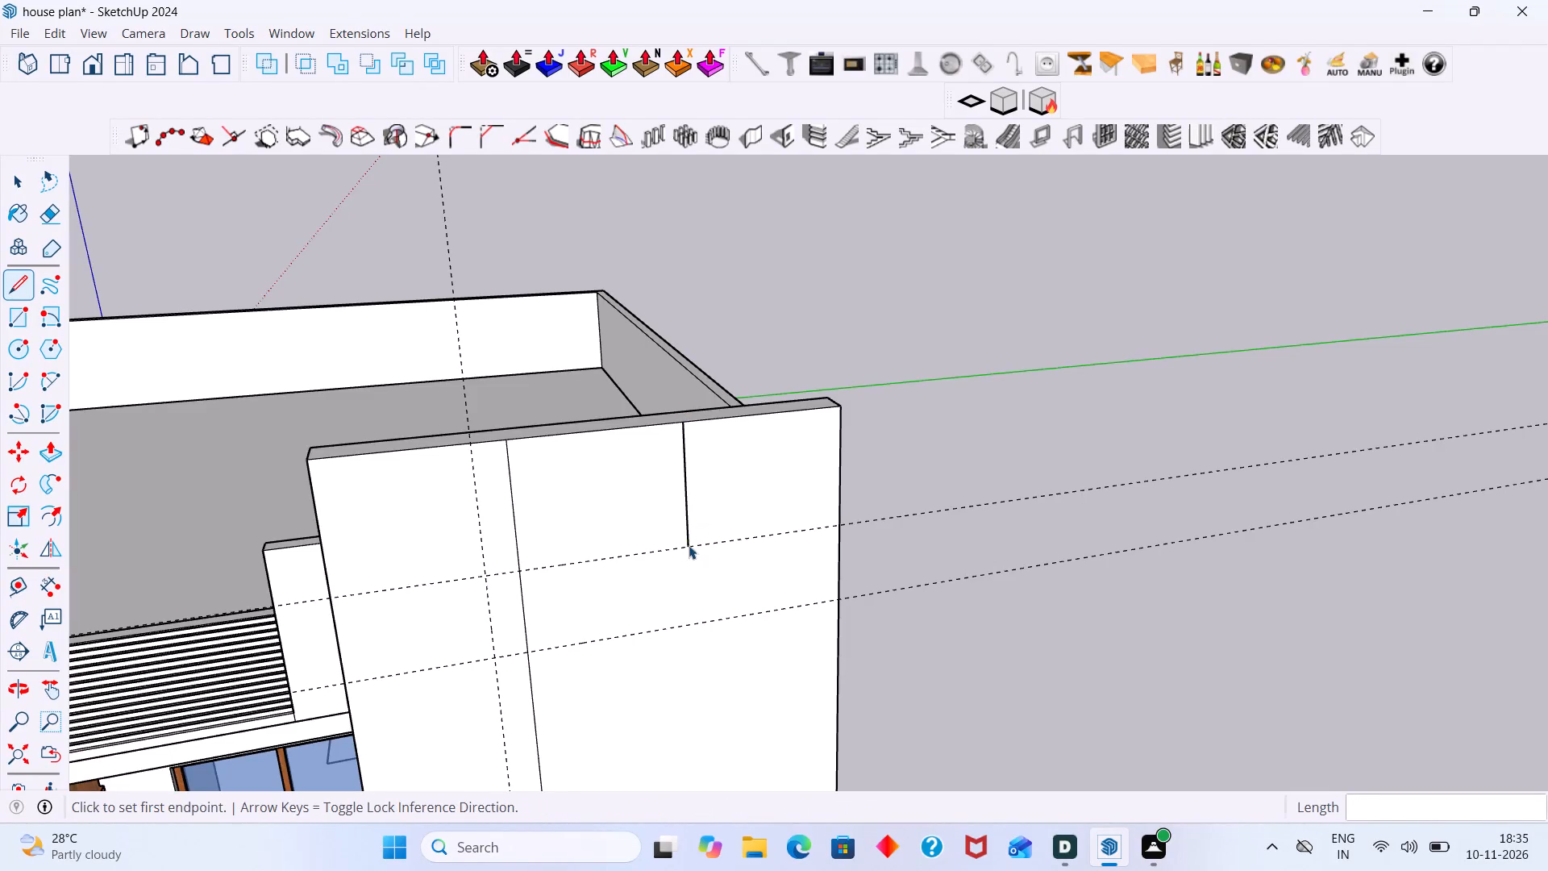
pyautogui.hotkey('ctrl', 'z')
# Open the tall wall's group and draw a 3' vertical line from the top edge's division point farther from the porch to the upper guide.
pyautogui.doubleClick(686, 527)
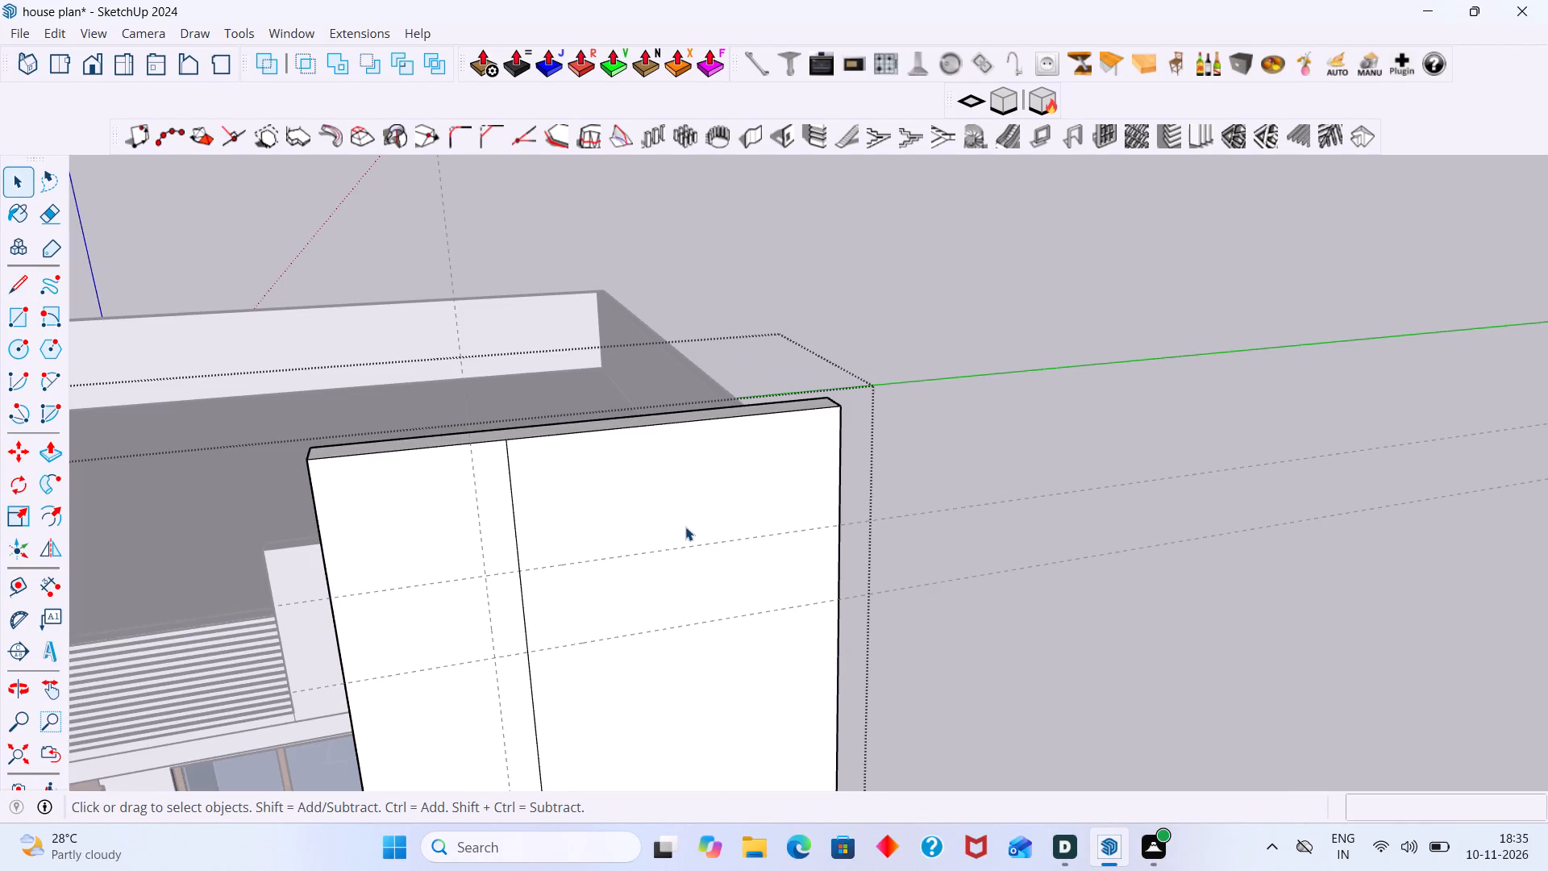
pyautogui.click(685, 527)
pyautogui.click(685, 527)
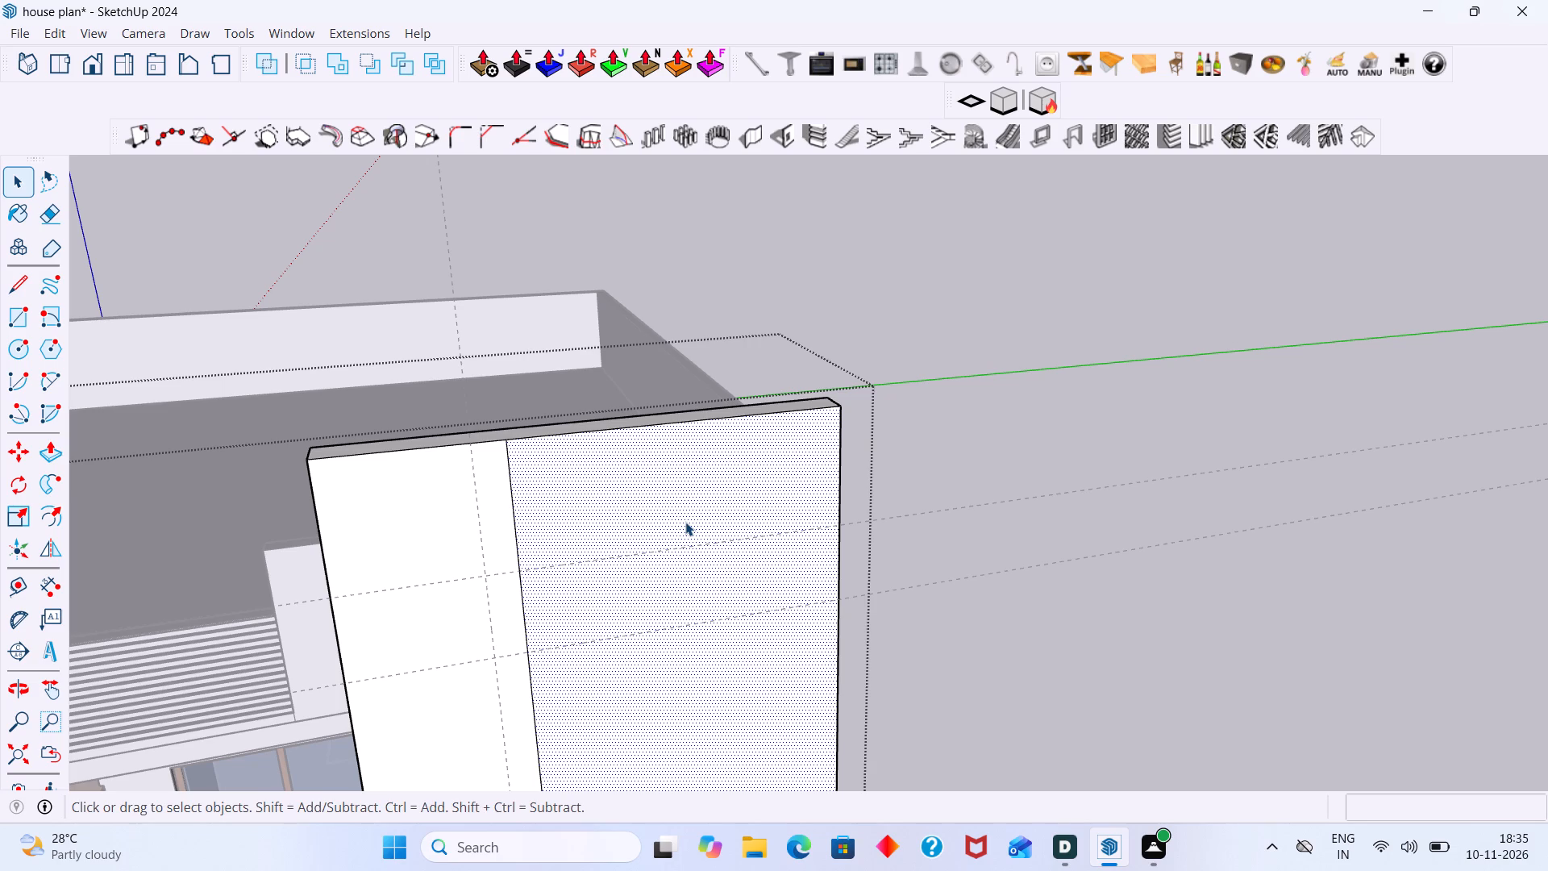
pyautogui.press('l')
pyautogui.click(684, 423)
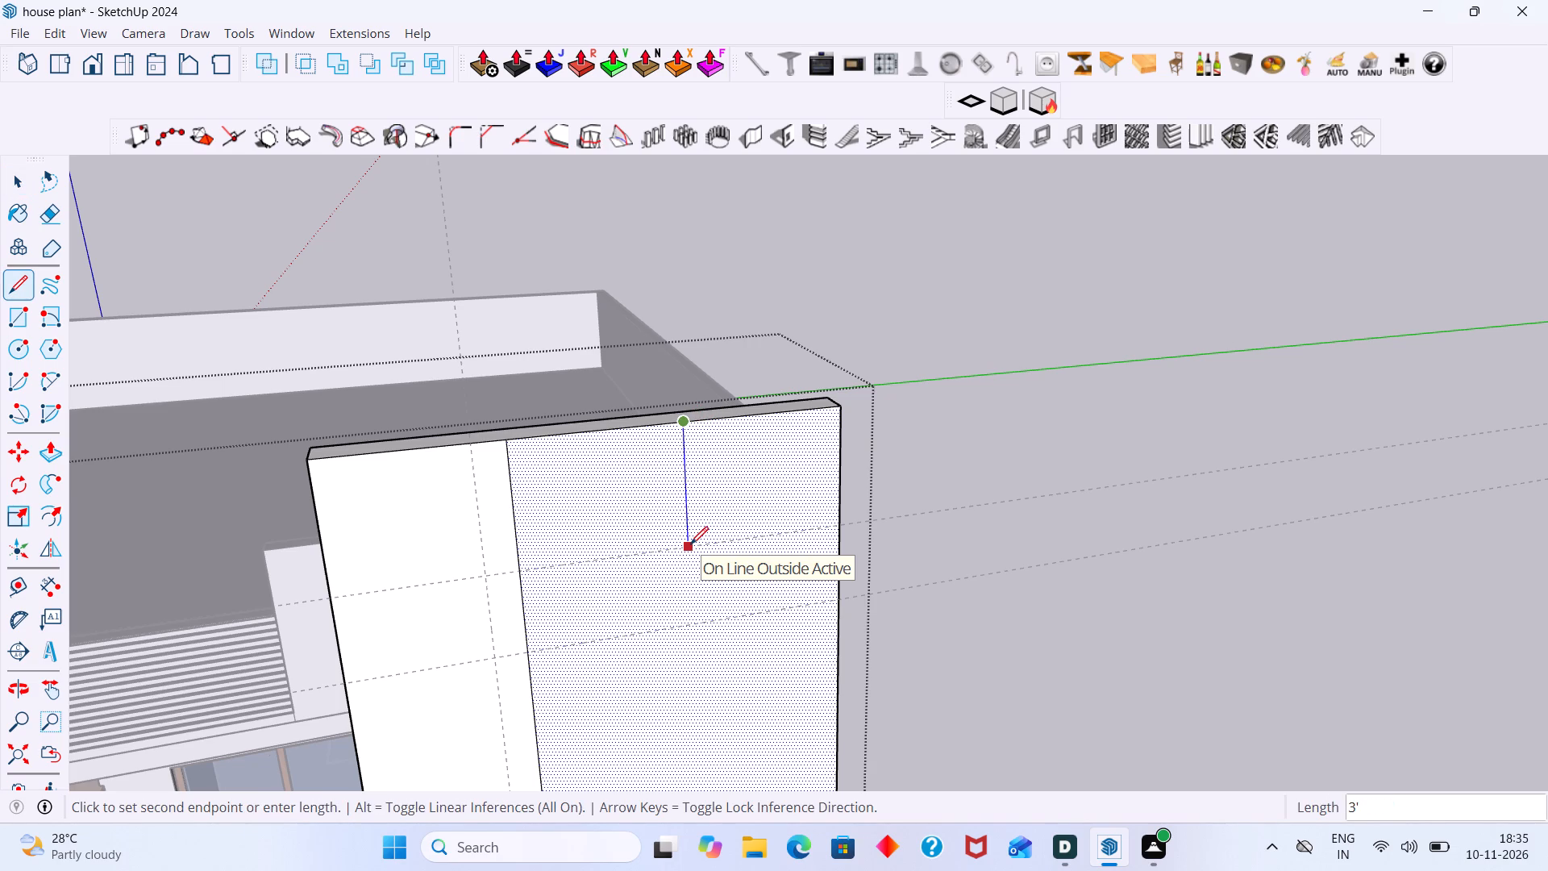
pyautogui.click(690, 544)
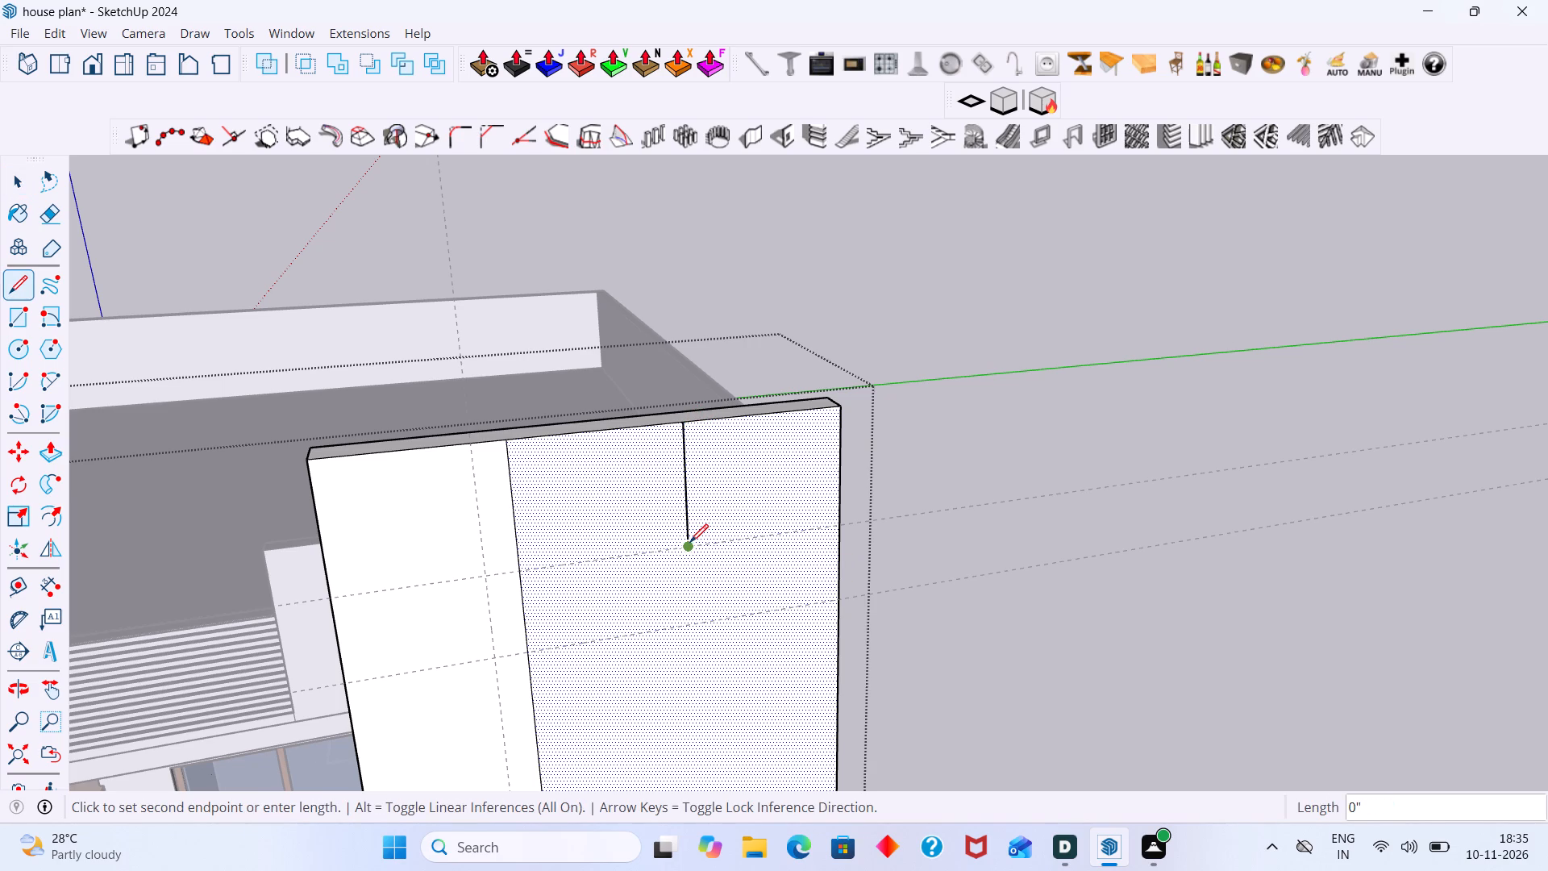
pyautogui.press('space')
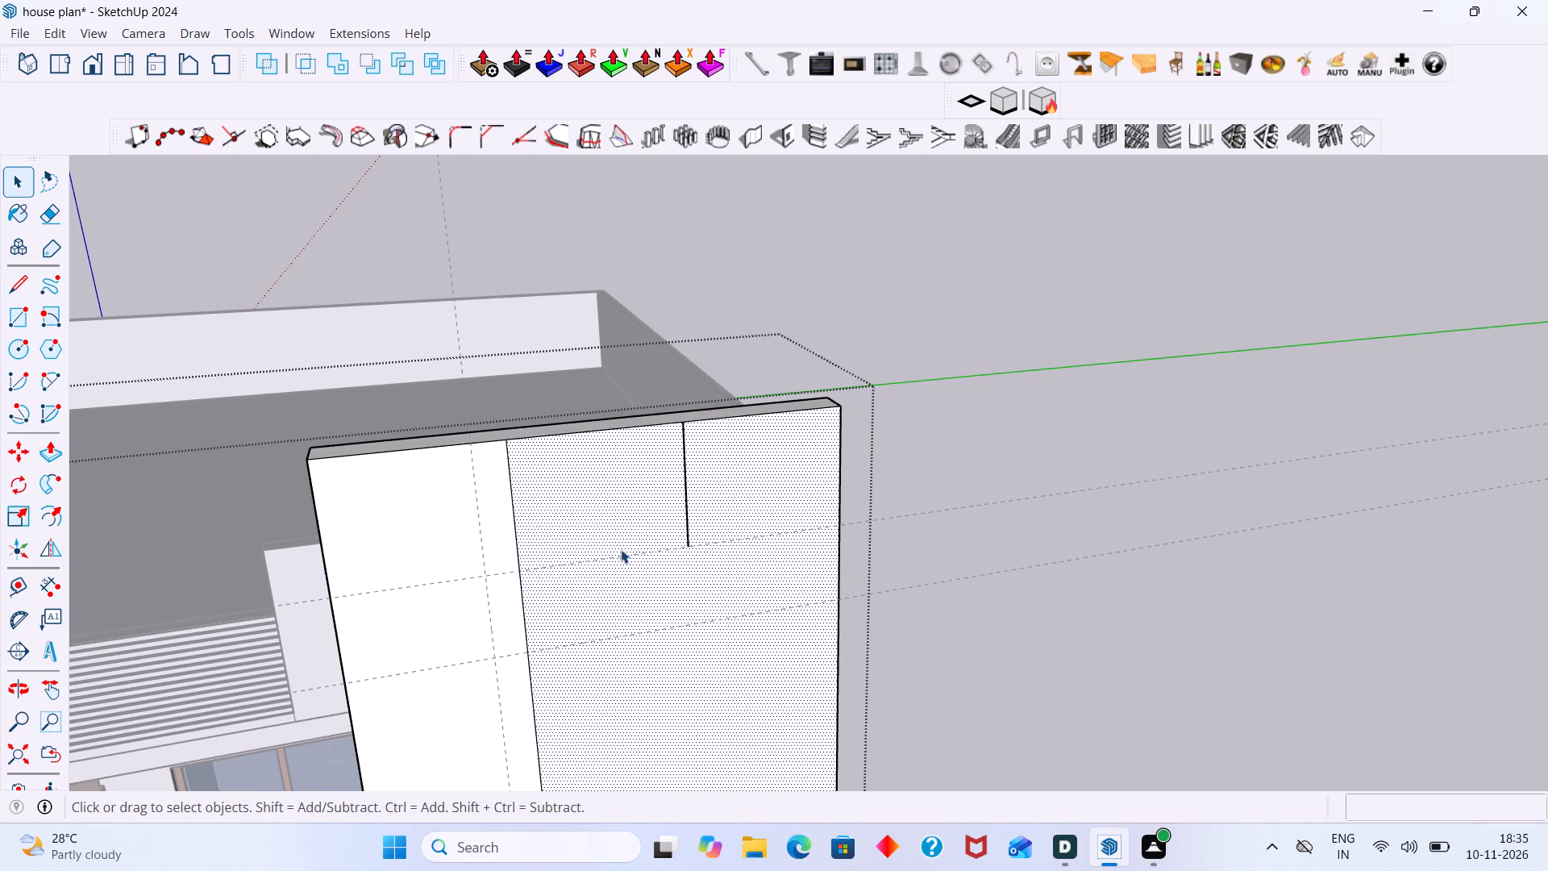
# Draw a horizontal line about 5' 4" long along the upper guide, from the vertical guide's crossing to just past the 3' vertical line.
pyautogui.press('l')
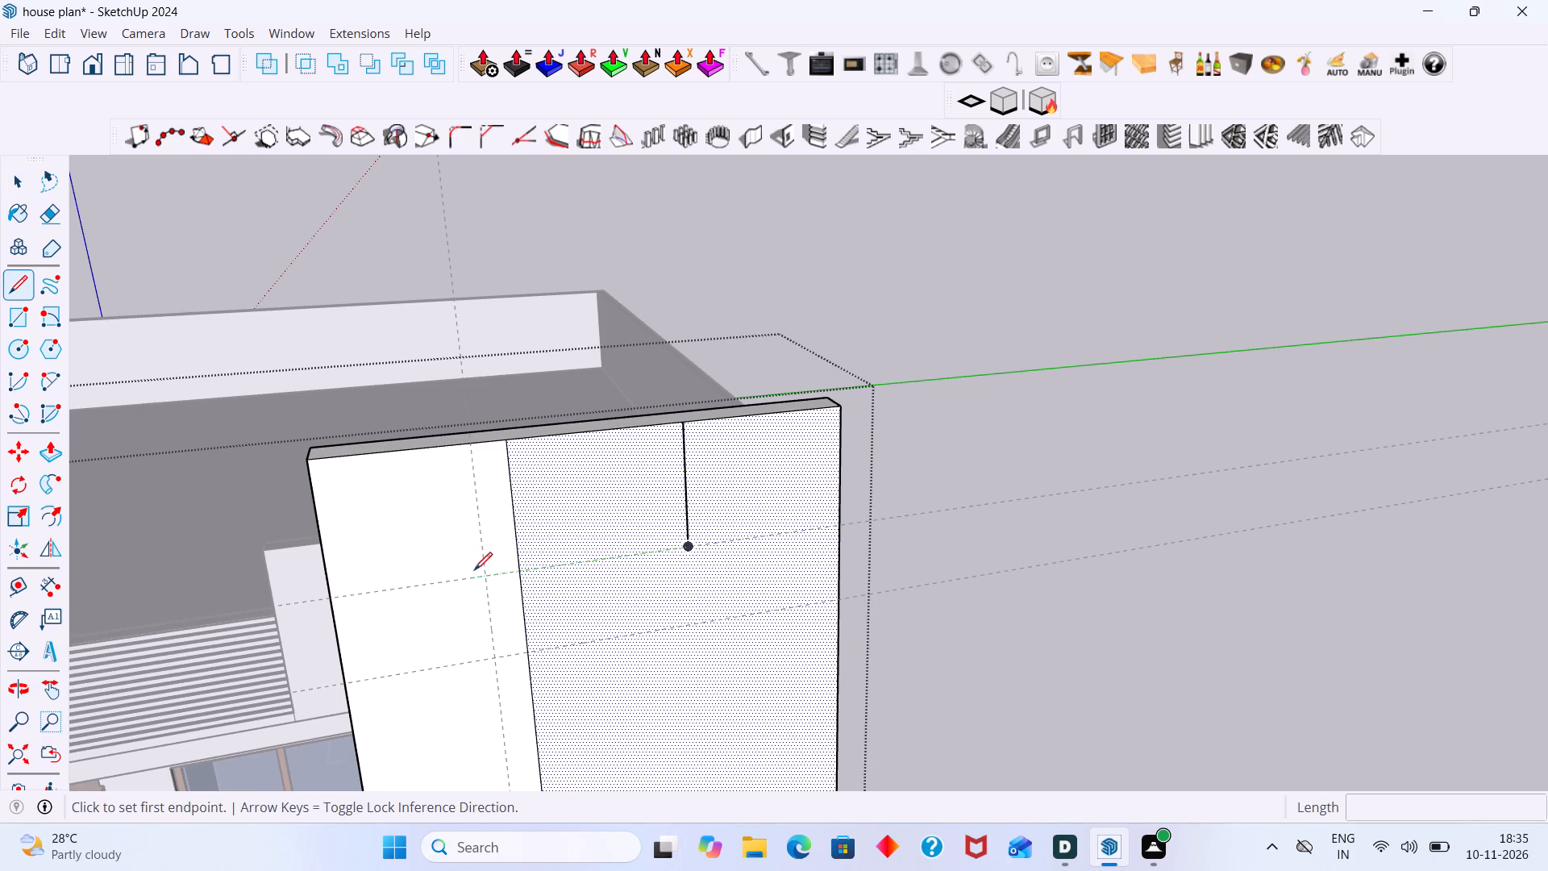
pyautogui.click(510, 573)
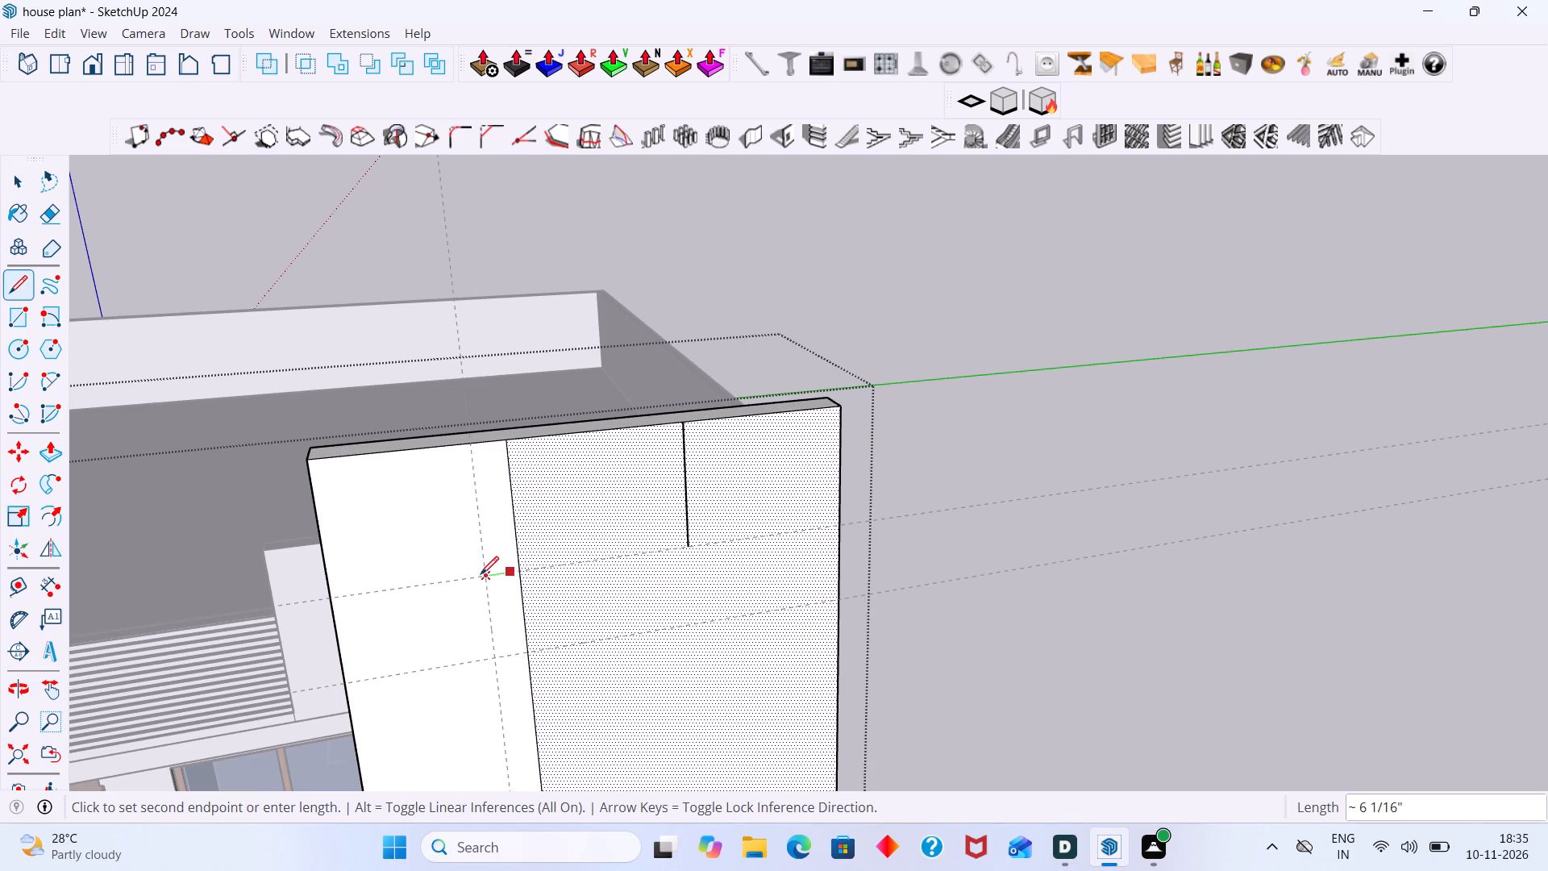
pyautogui.press('Escape')
pyautogui.click(485, 576)
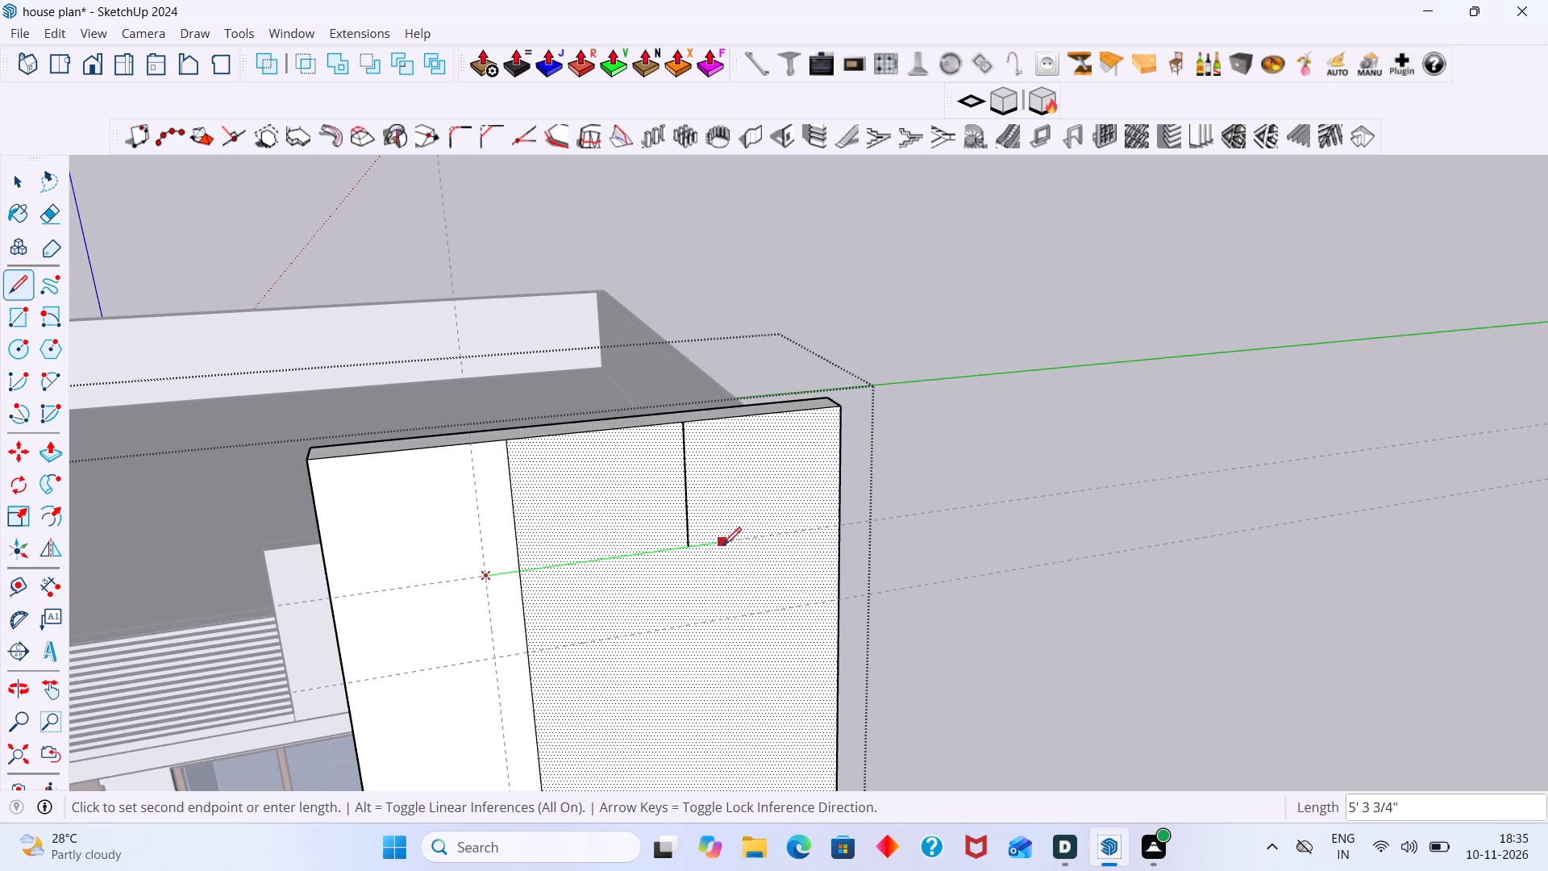
pyautogui.click(723, 547)
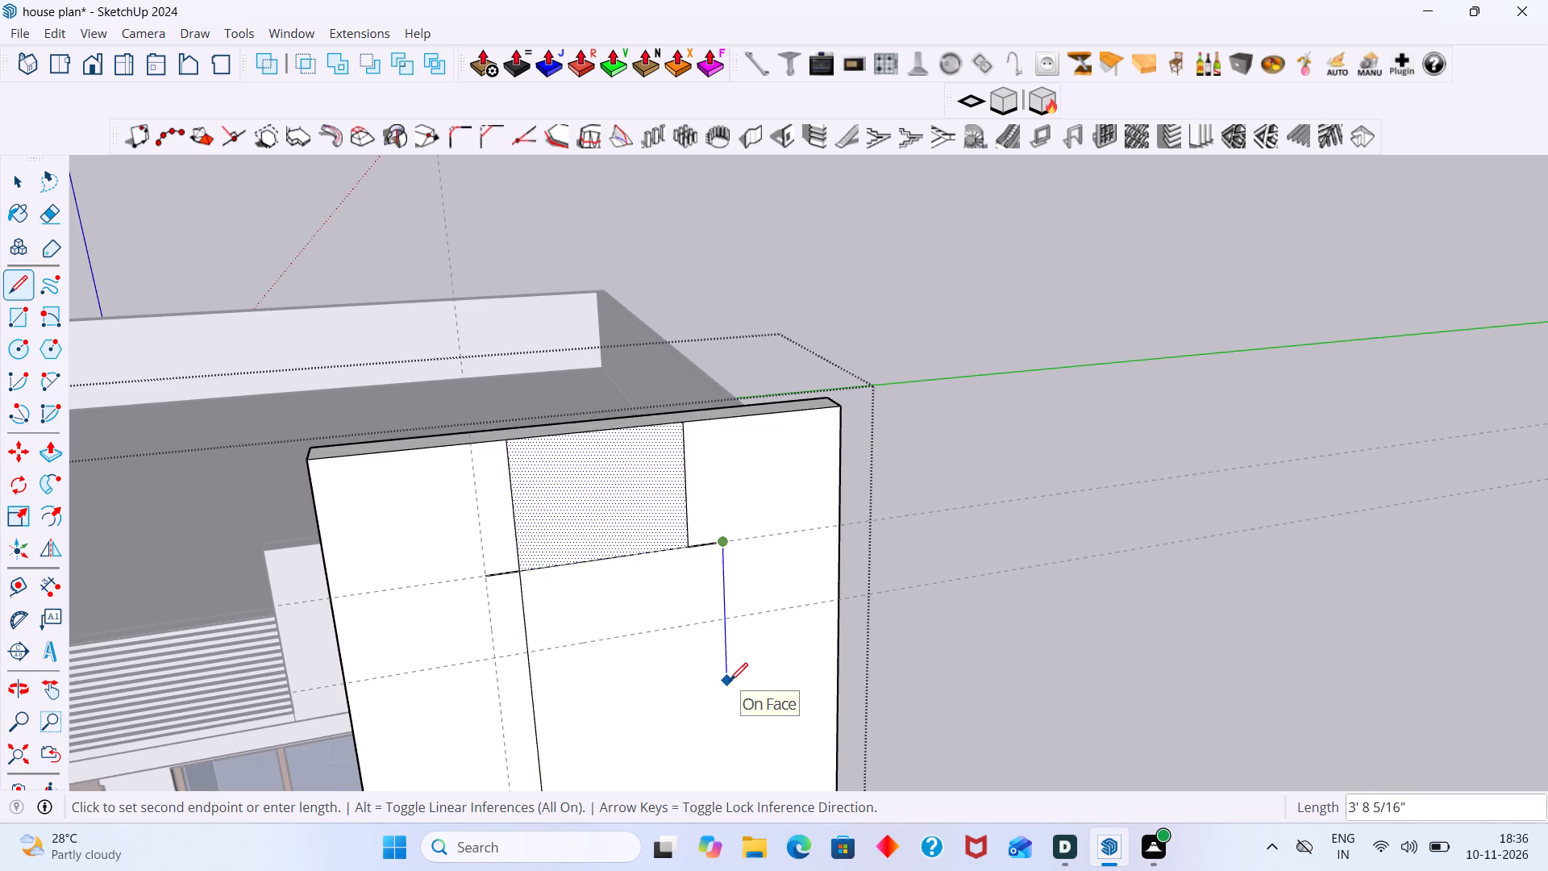
# Draw the panel's far side down from the 5' 4" line's end to the lower line's level, then its bottom edge back to the vertical guide.
pyautogui.scroll(-7, 732, 686)
pyautogui.moveTo(737, 669); pyautogui.dragTo(735, 534, button='middle')
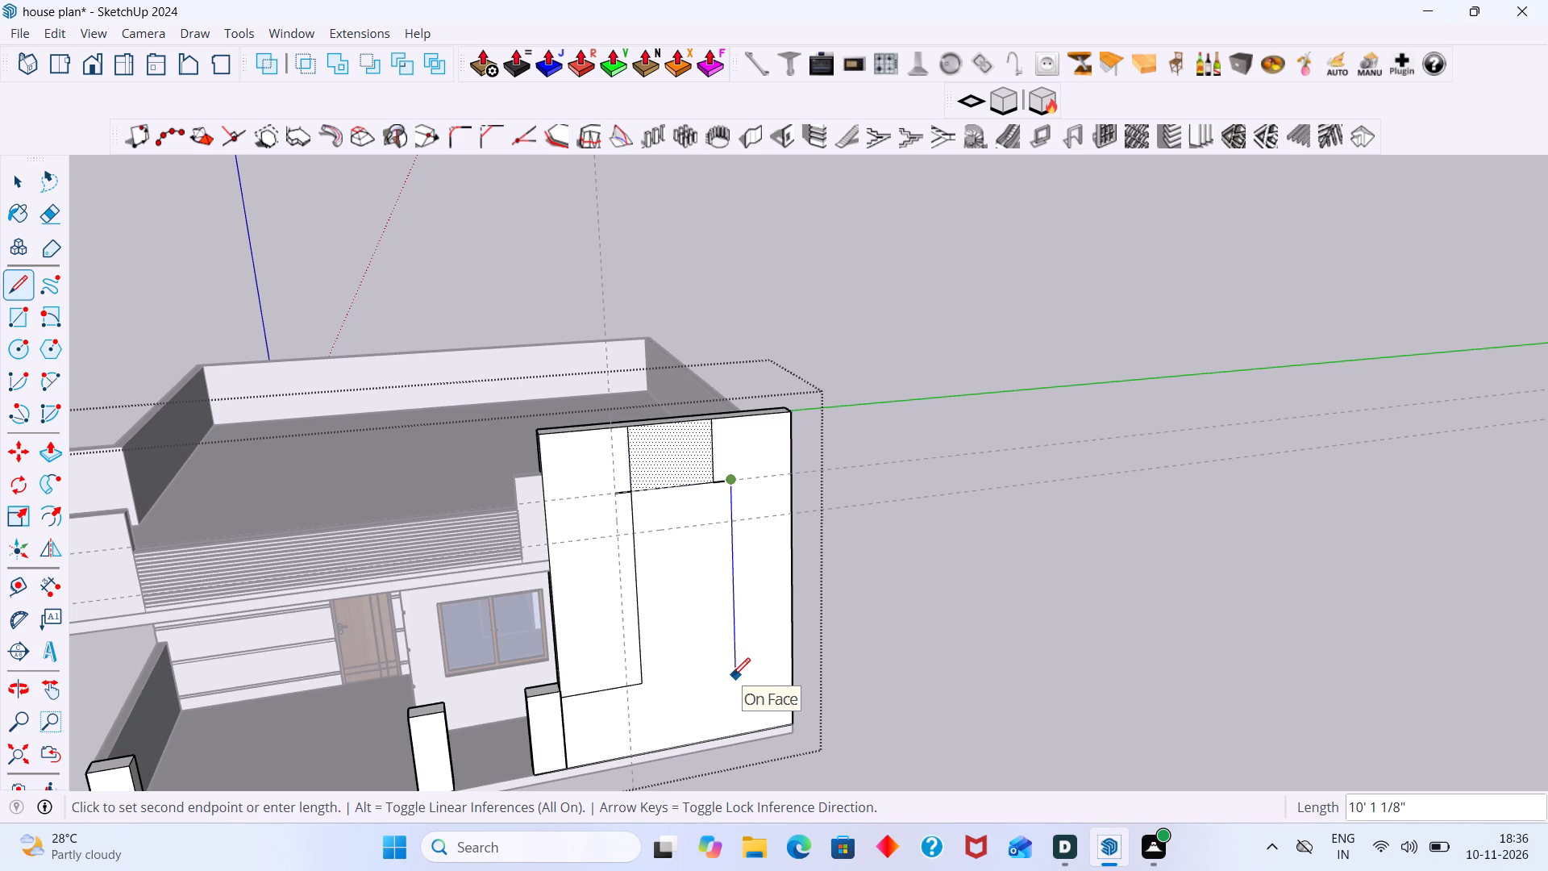
pyautogui.press('Up')
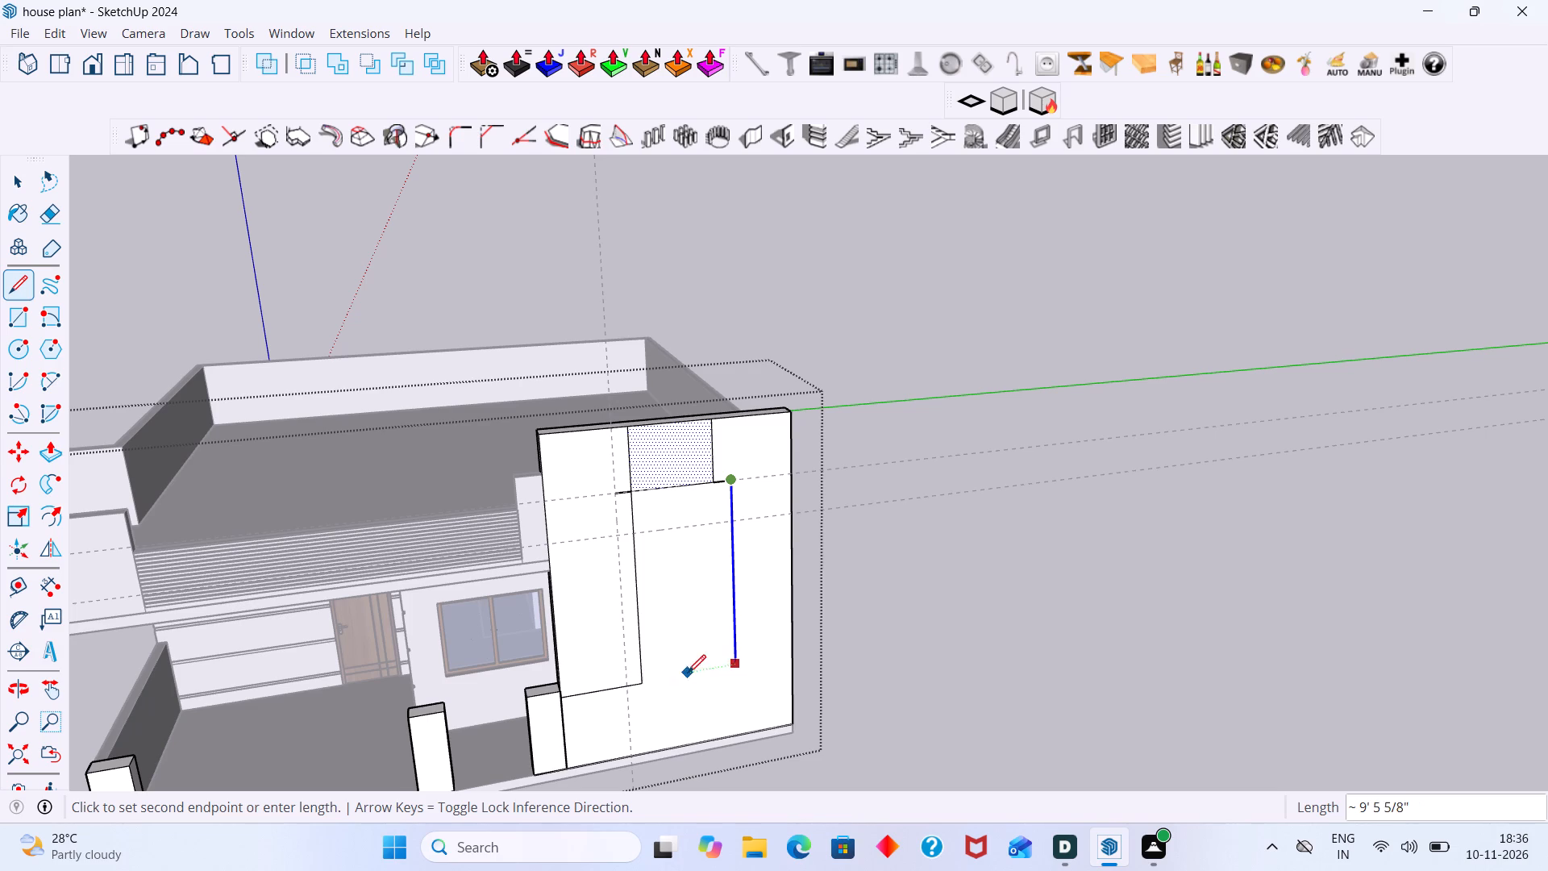
pyautogui.click(639, 686)
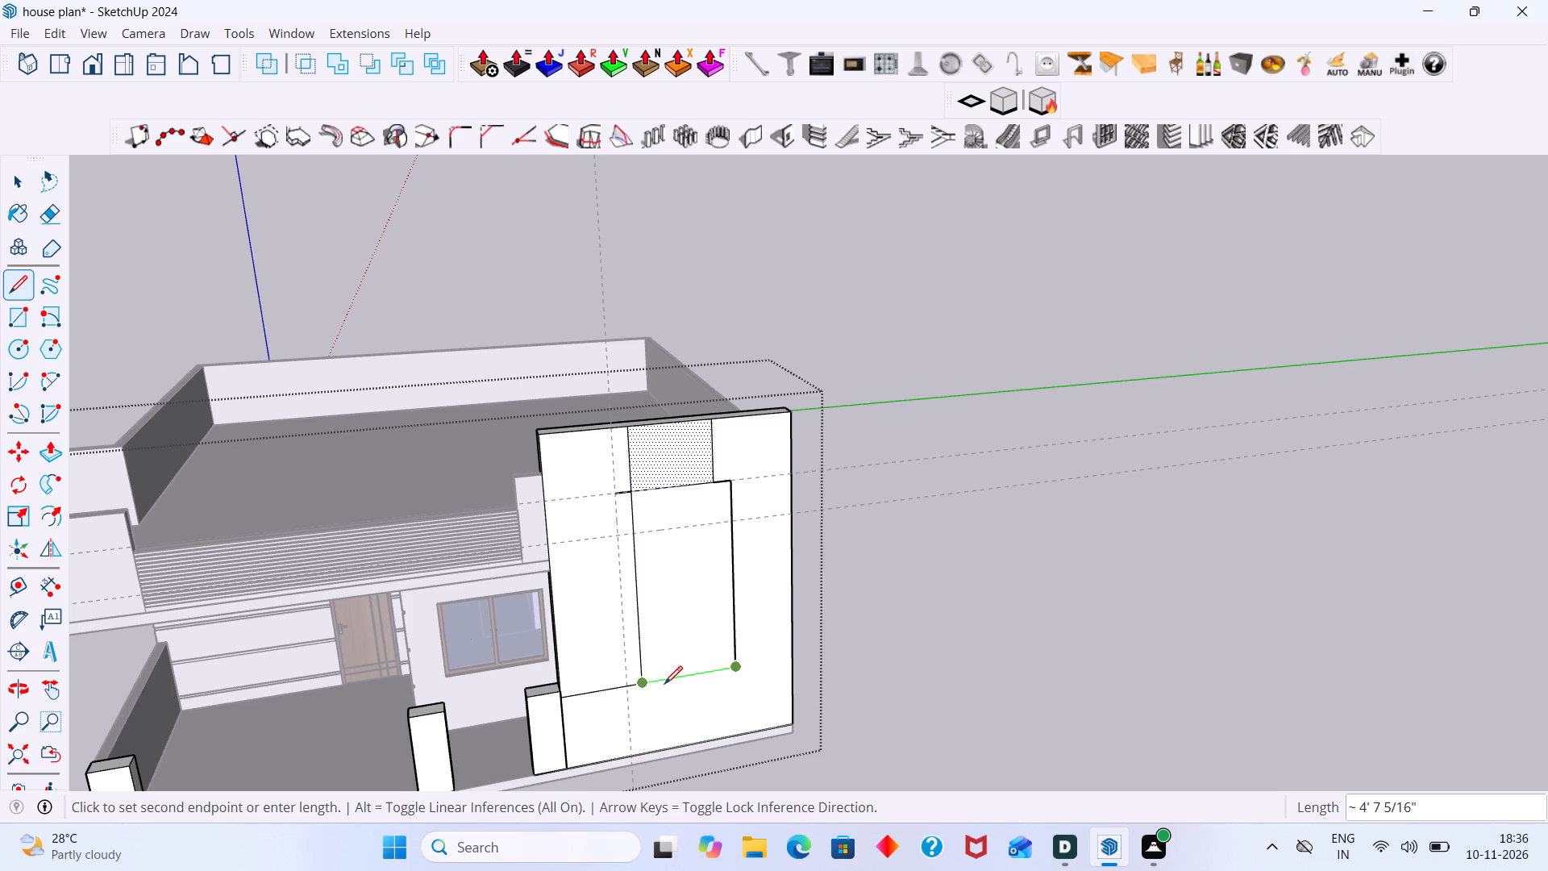
pyautogui.moveTo(734, 666); pyautogui.dragTo(722, 669)
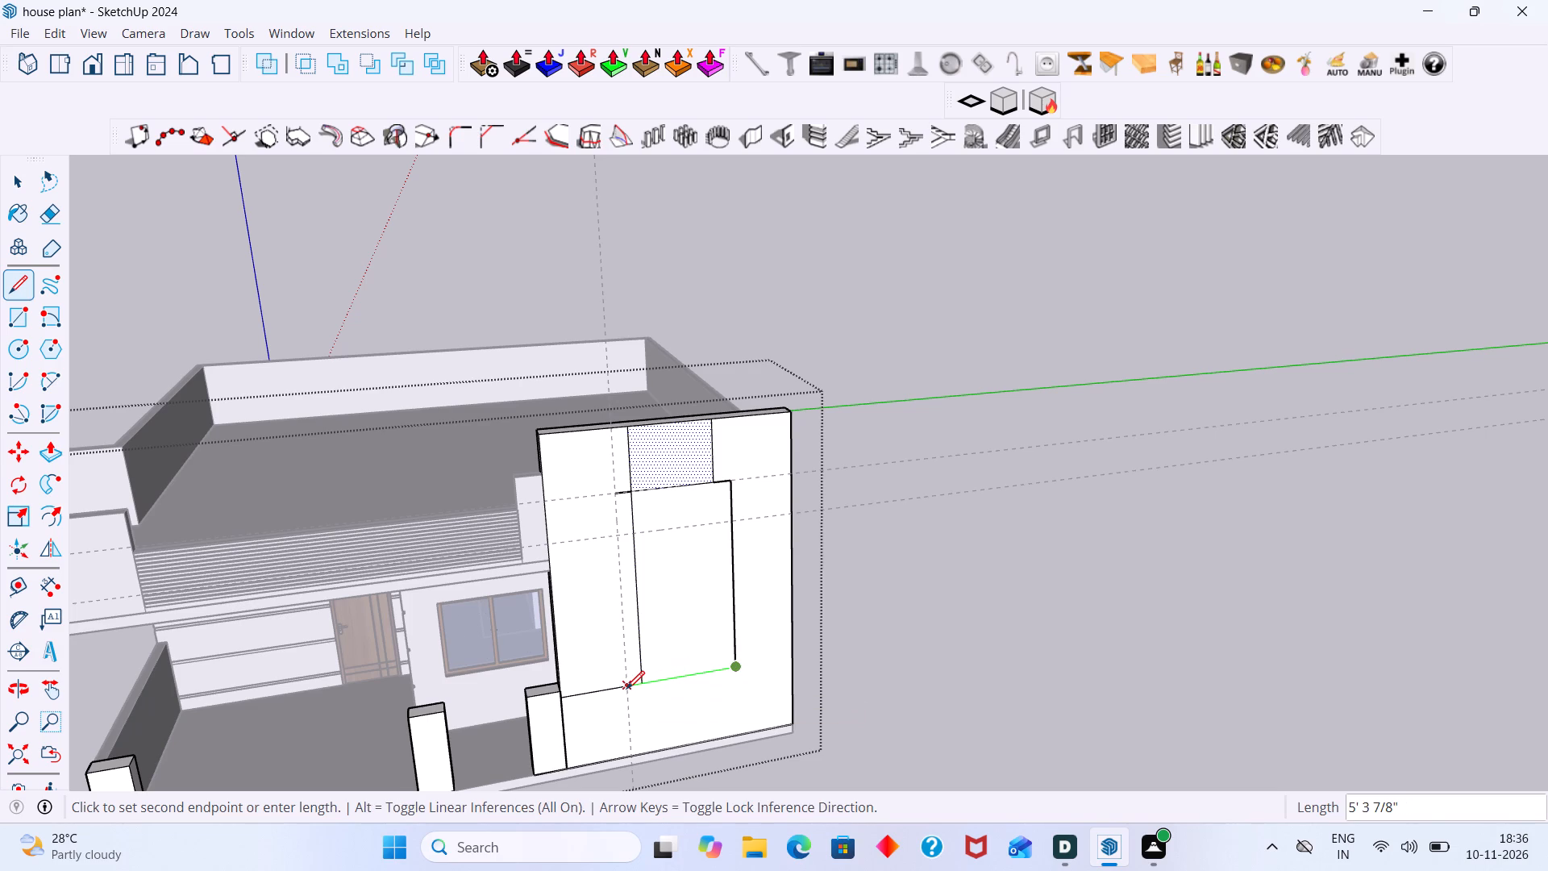
pyautogui.click(626, 689)
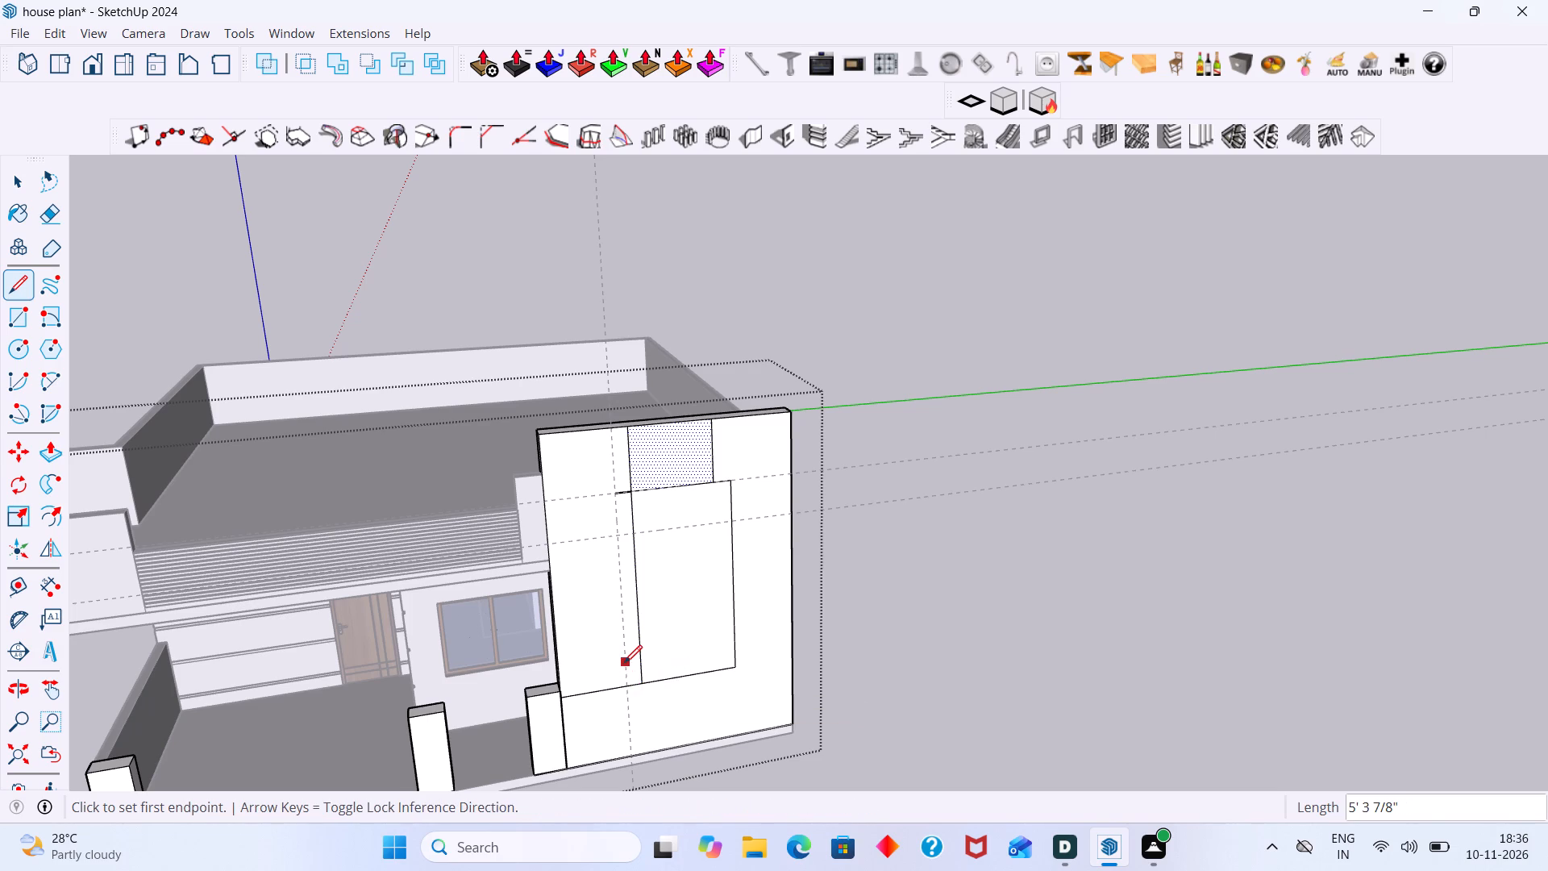
pyautogui.press('space')
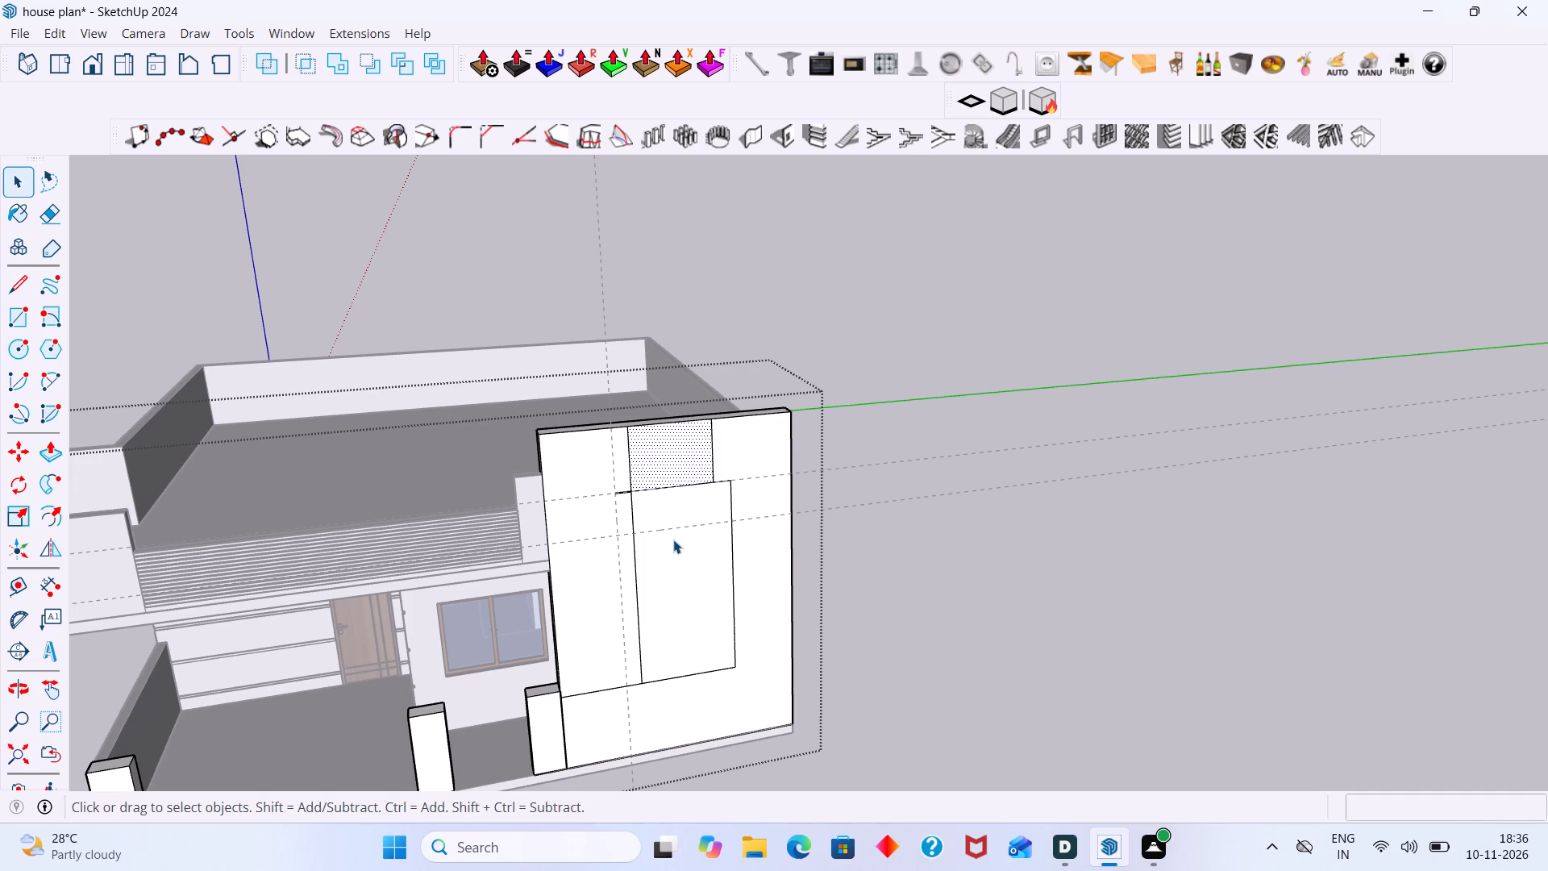
# Place a horizontal guide 2' above the panel's bottom line on the tall wall.
pyautogui.press('t')
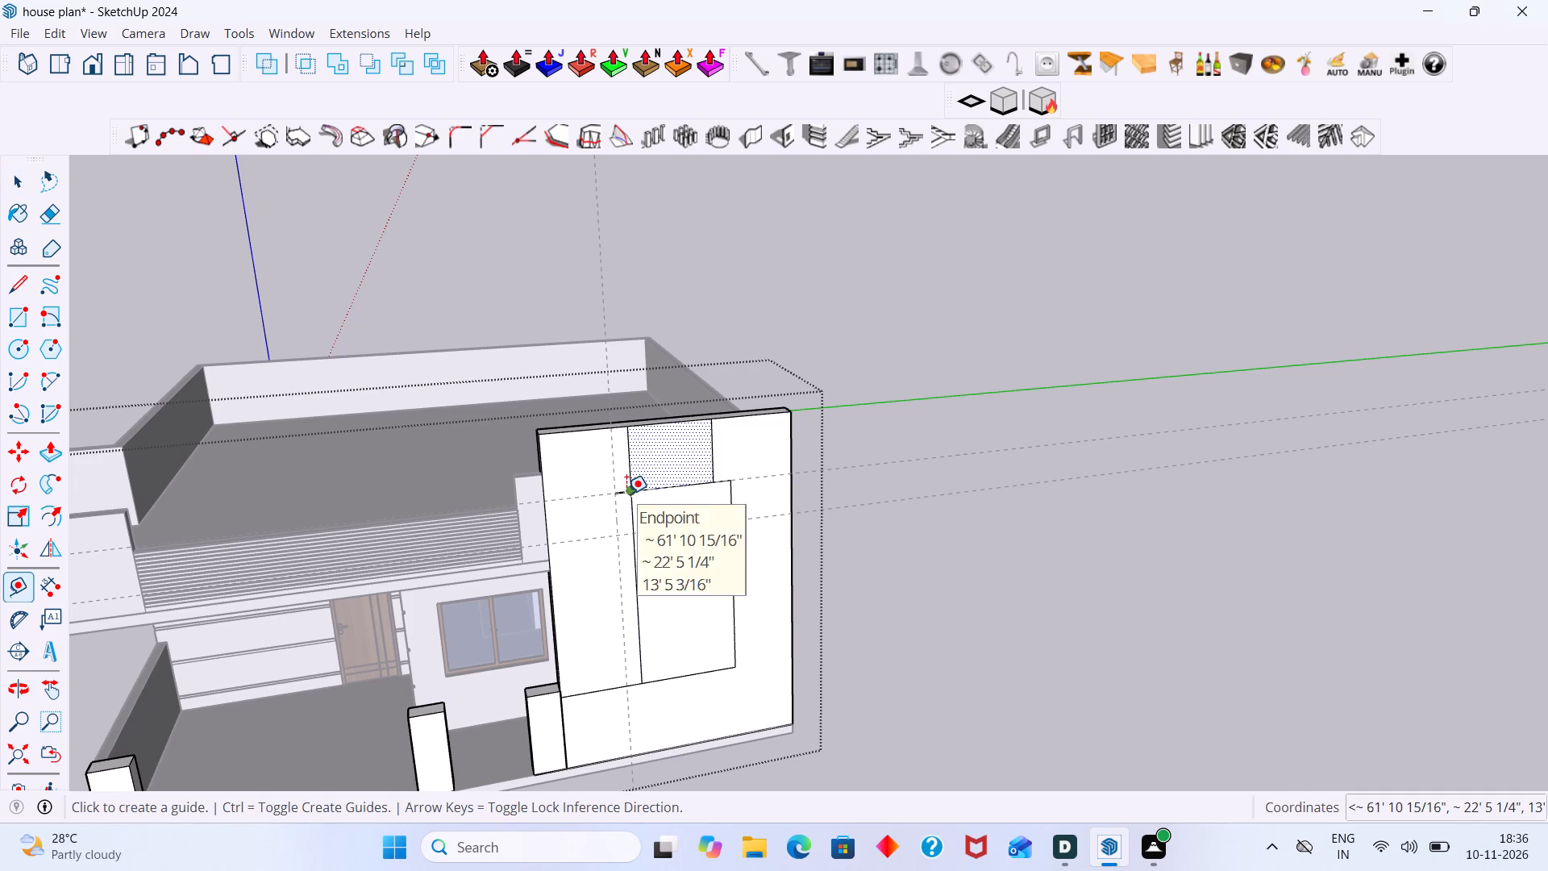
pyautogui.click(626, 494)
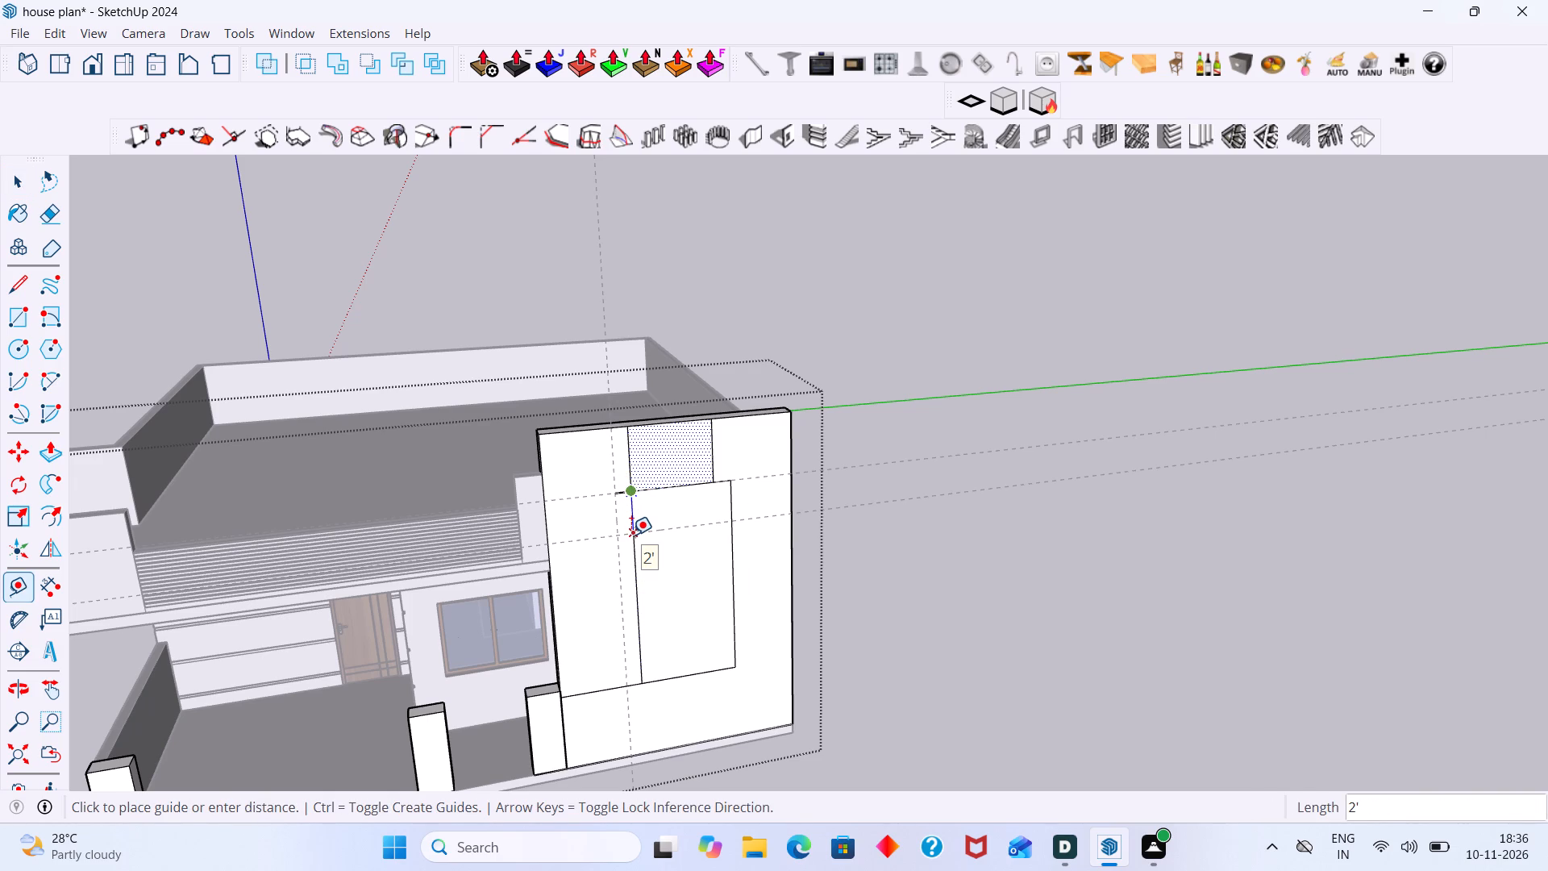
pyautogui.press('Escape')
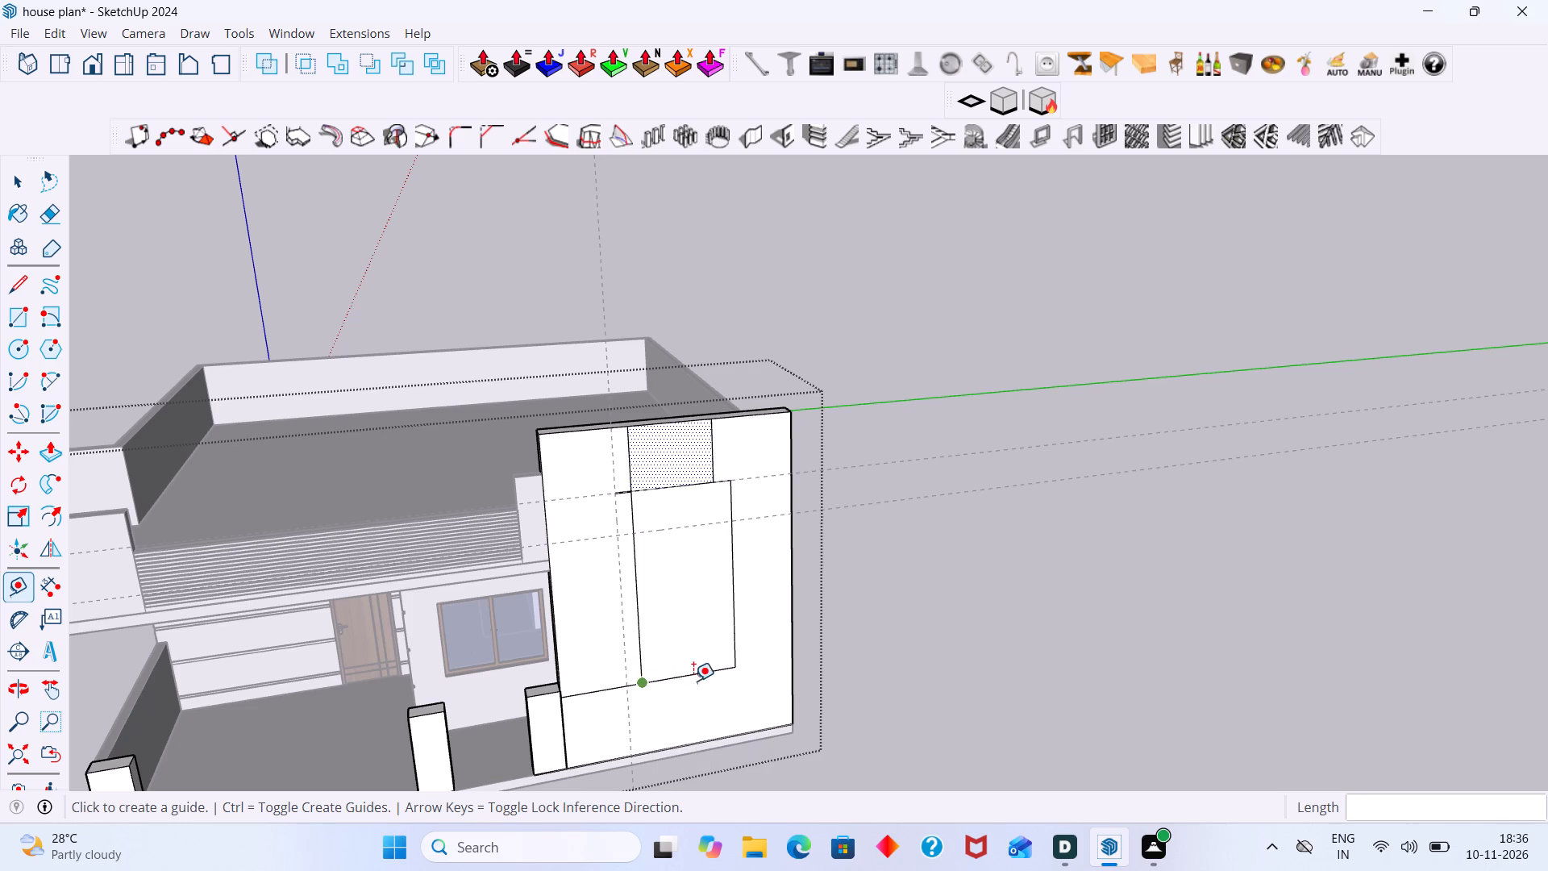
pyautogui.click(670, 676)
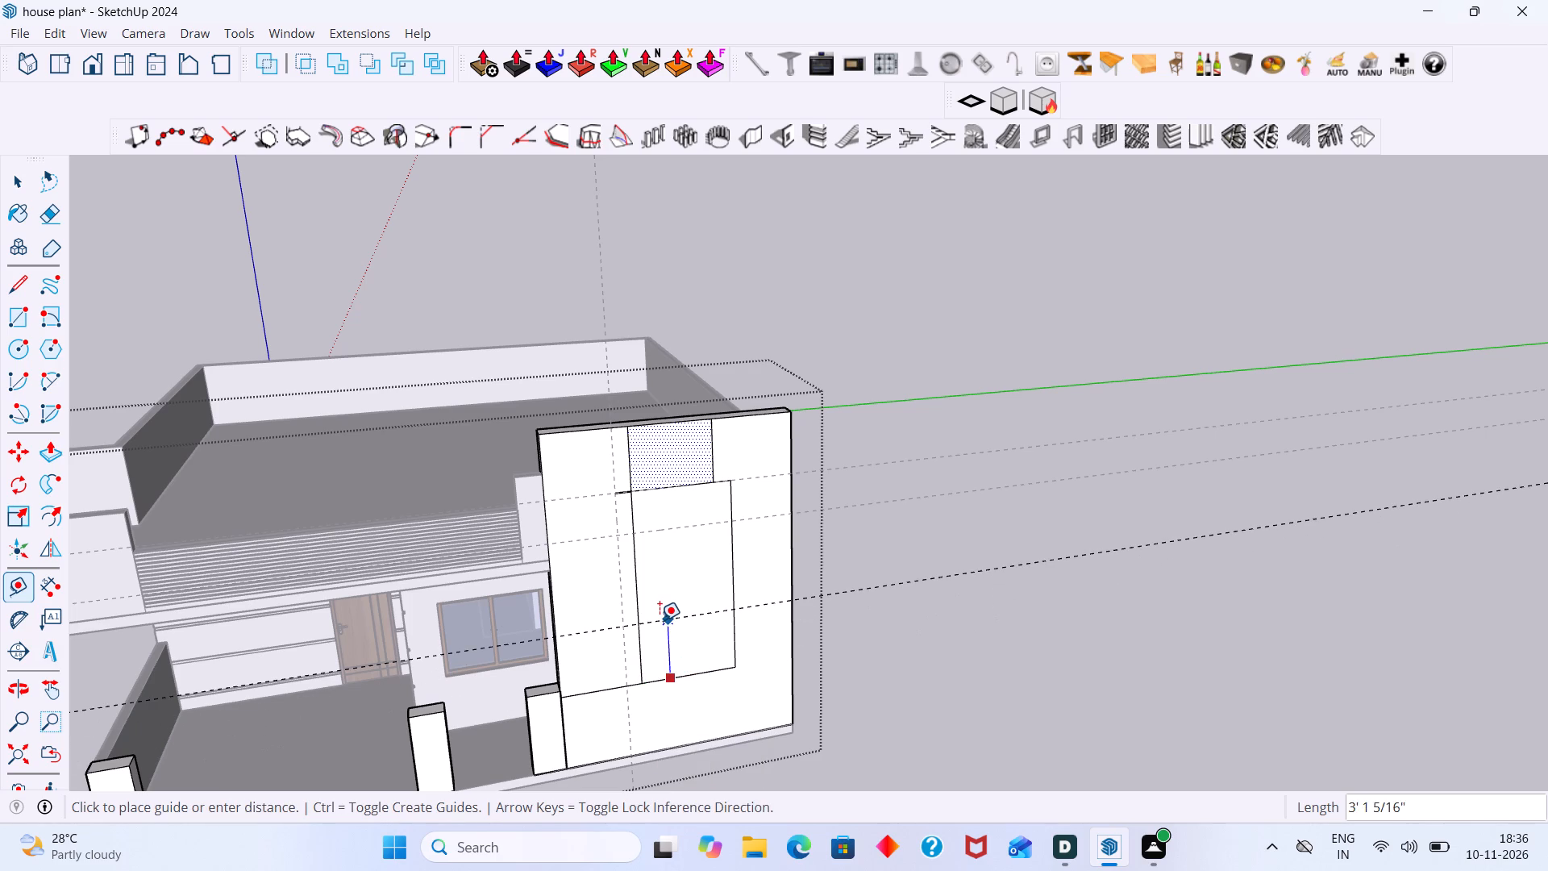
pyautogui.press('2')
pyautogui.press("'")
pyautogui.press('Return')
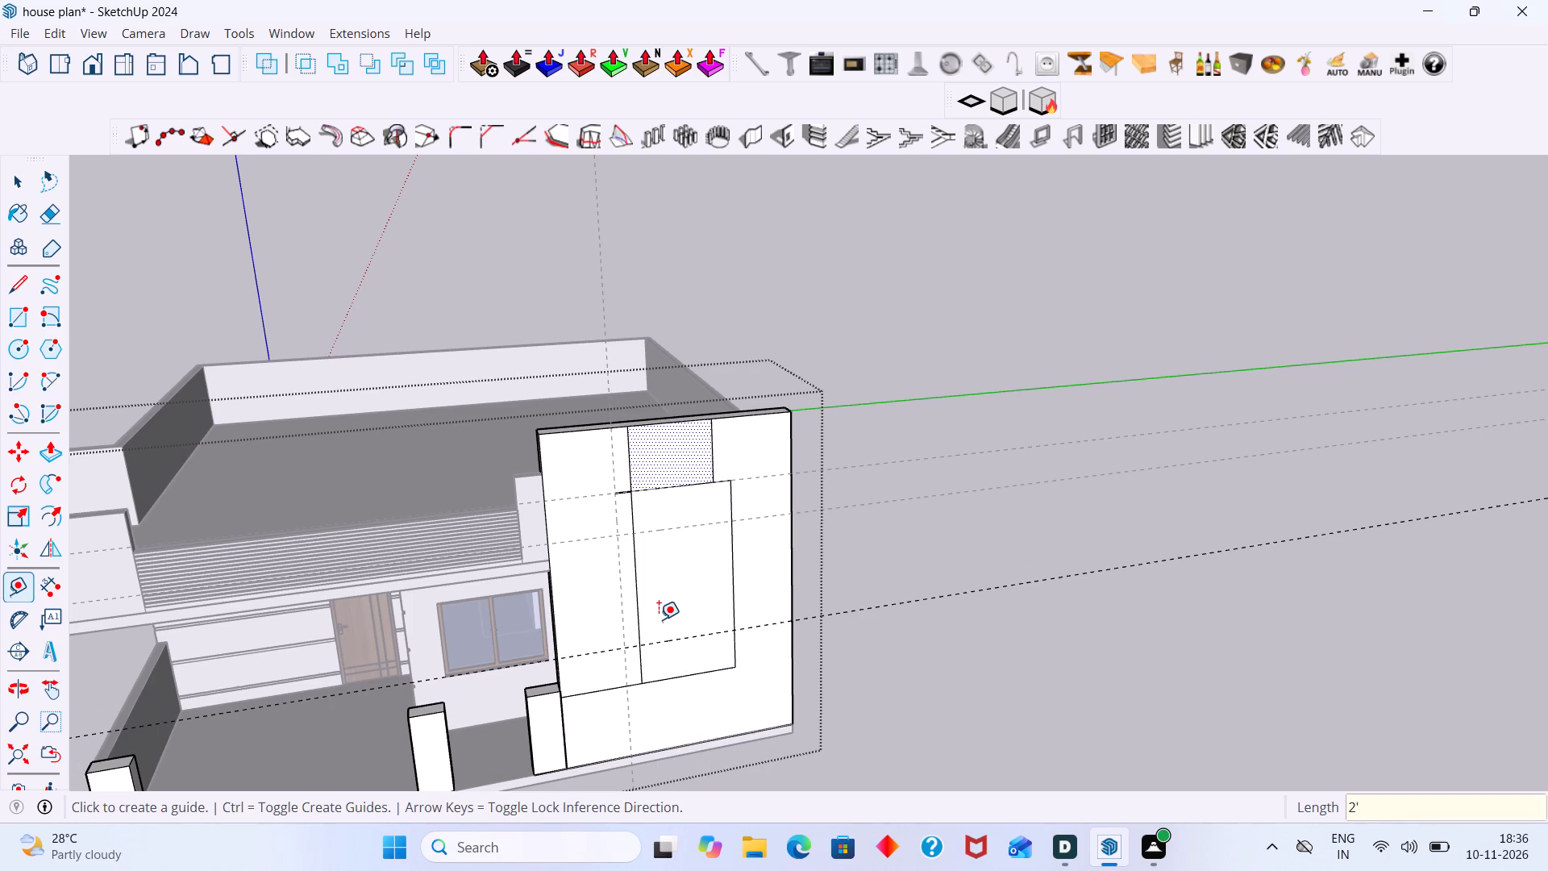
# Outline the upper band with a line about 4' 7" long on the second guide, a 2' vertical at the vertical guide and a short connecting line.
pyautogui.press('l')
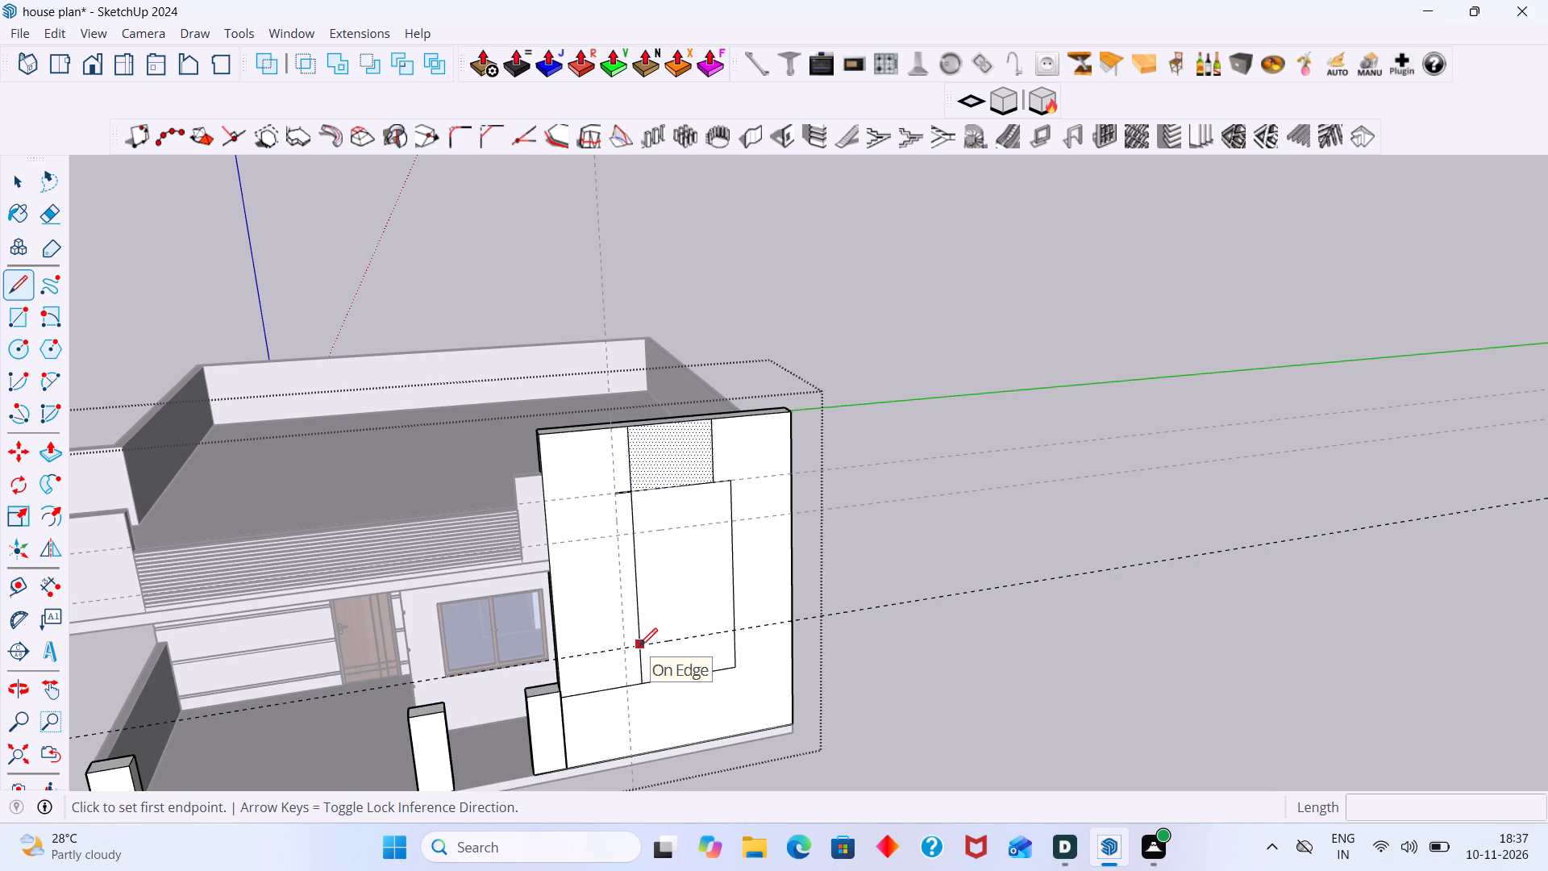
pyautogui.click(633, 534)
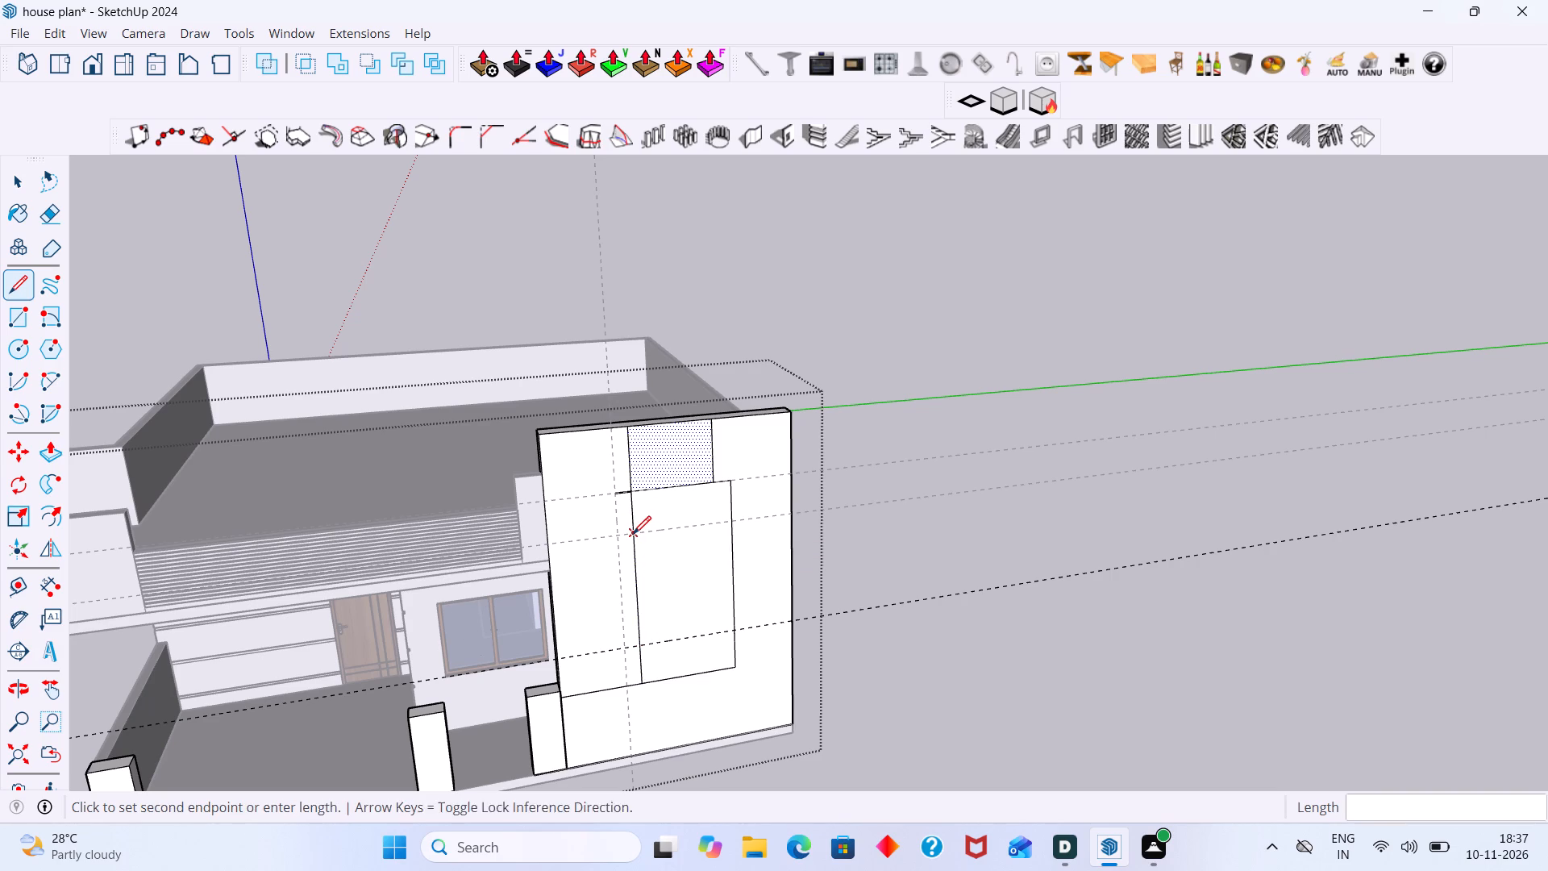
pyautogui.click(731, 527)
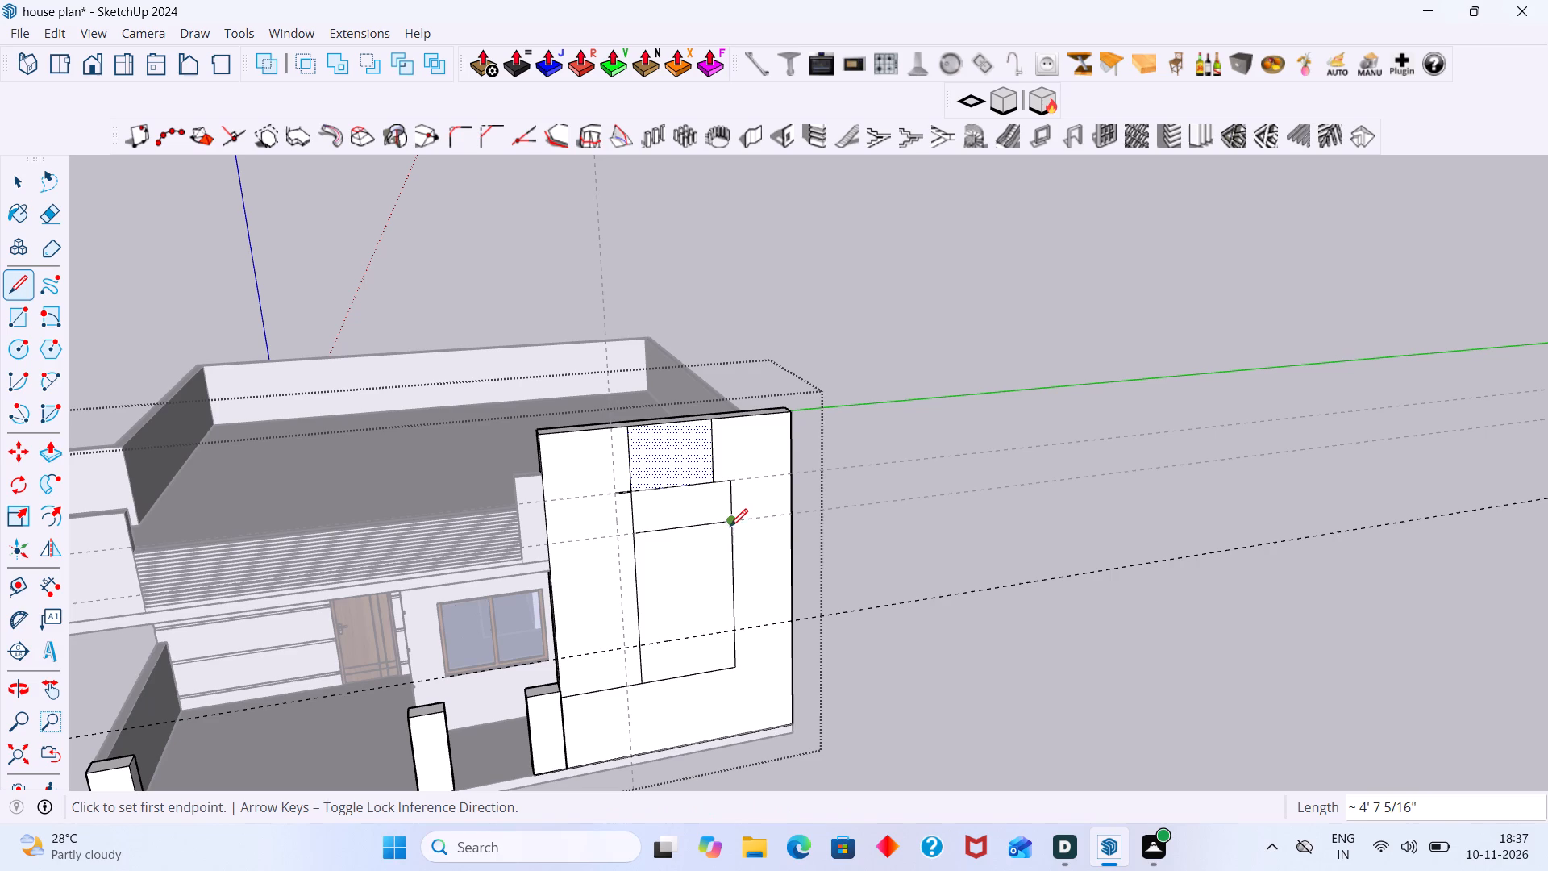
pyautogui.click(613, 495)
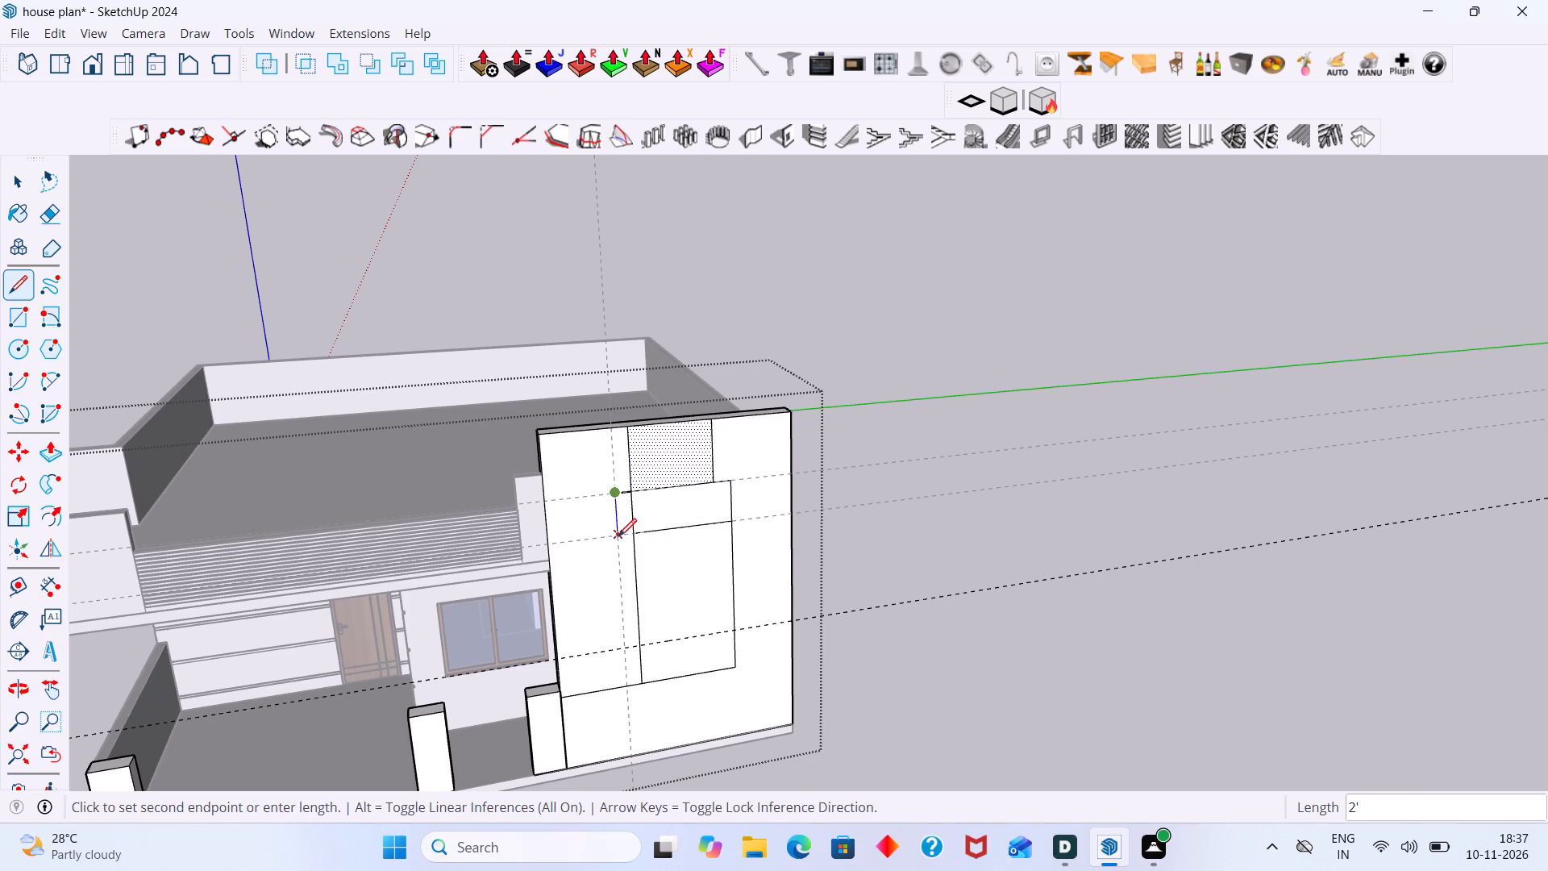
pyautogui.click(619, 536)
pyautogui.click(633, 536)
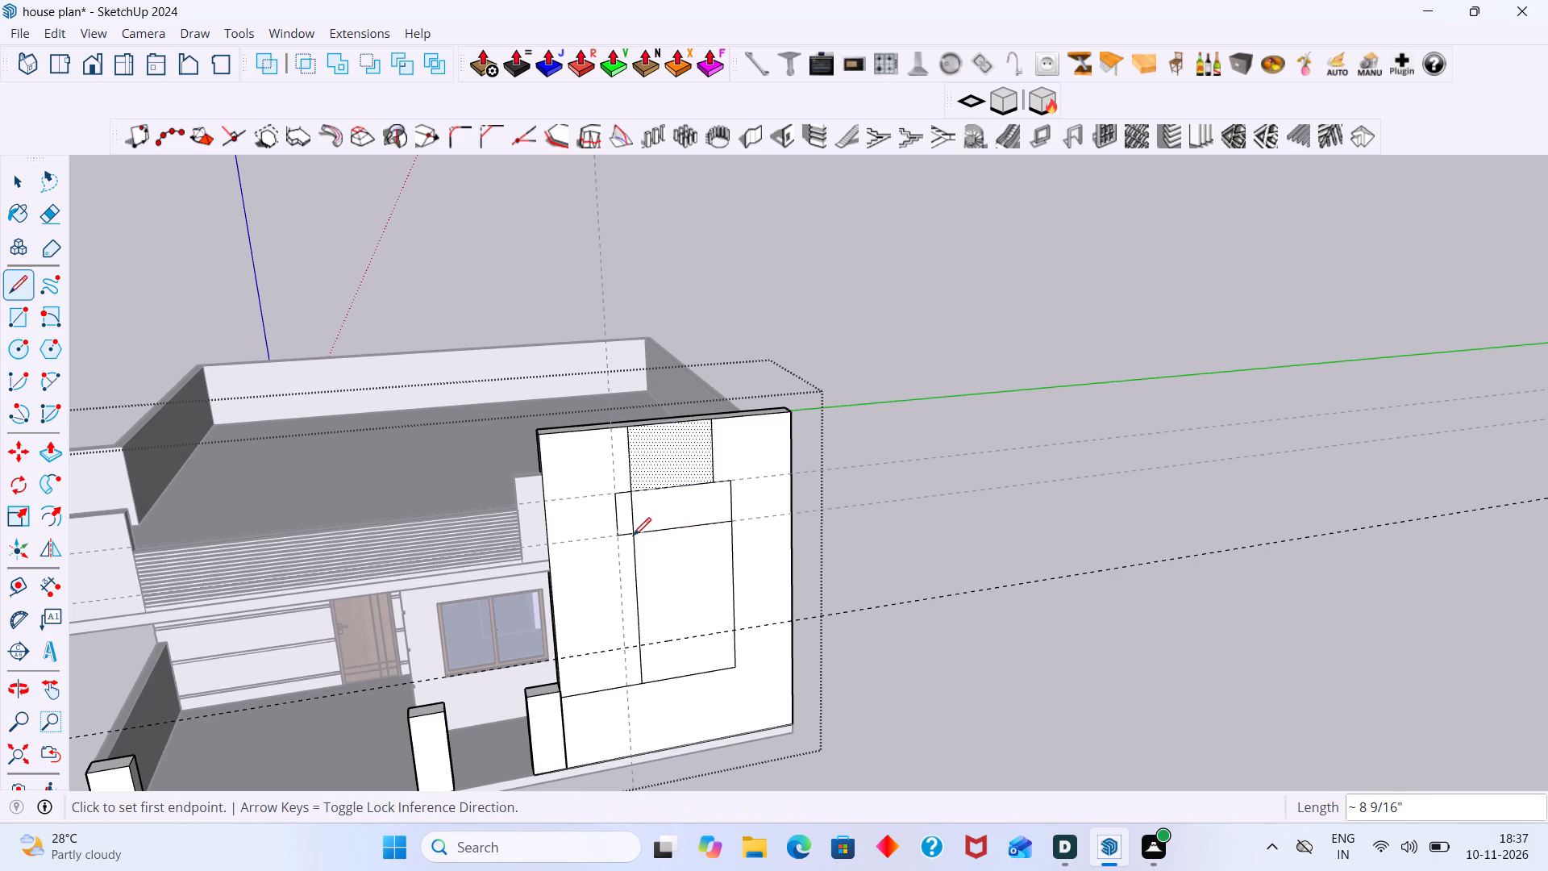
# Erase the segment of the long vertical line that crosses the upper band.
pyautogui.press('space')
pyautogui.press('e')
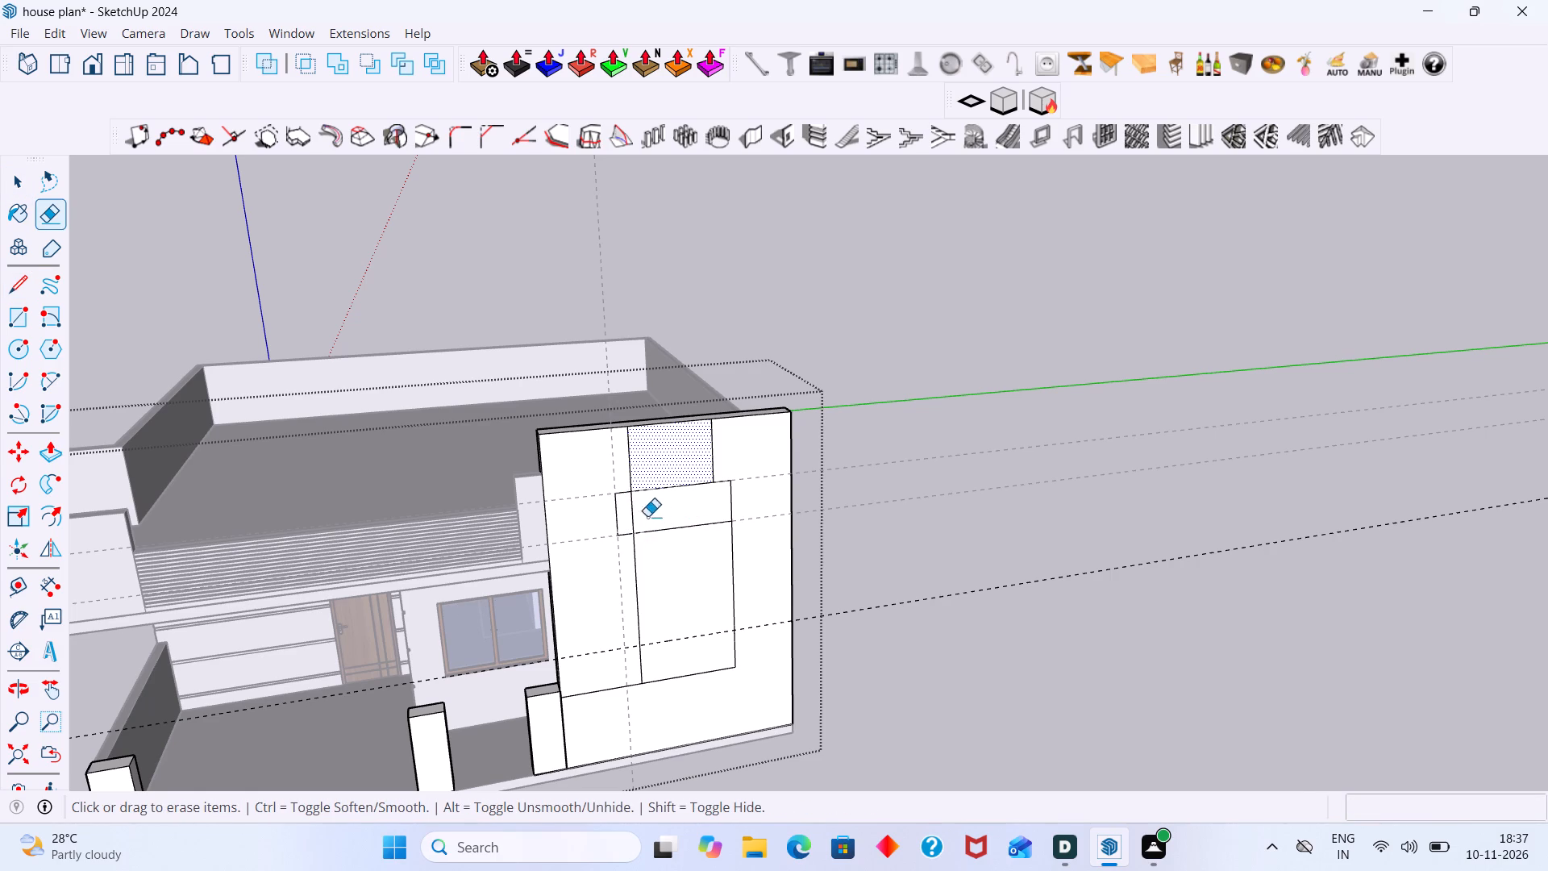
pyautogui.moveTo(647, 516); pyautogui.dragTo(626, 516)
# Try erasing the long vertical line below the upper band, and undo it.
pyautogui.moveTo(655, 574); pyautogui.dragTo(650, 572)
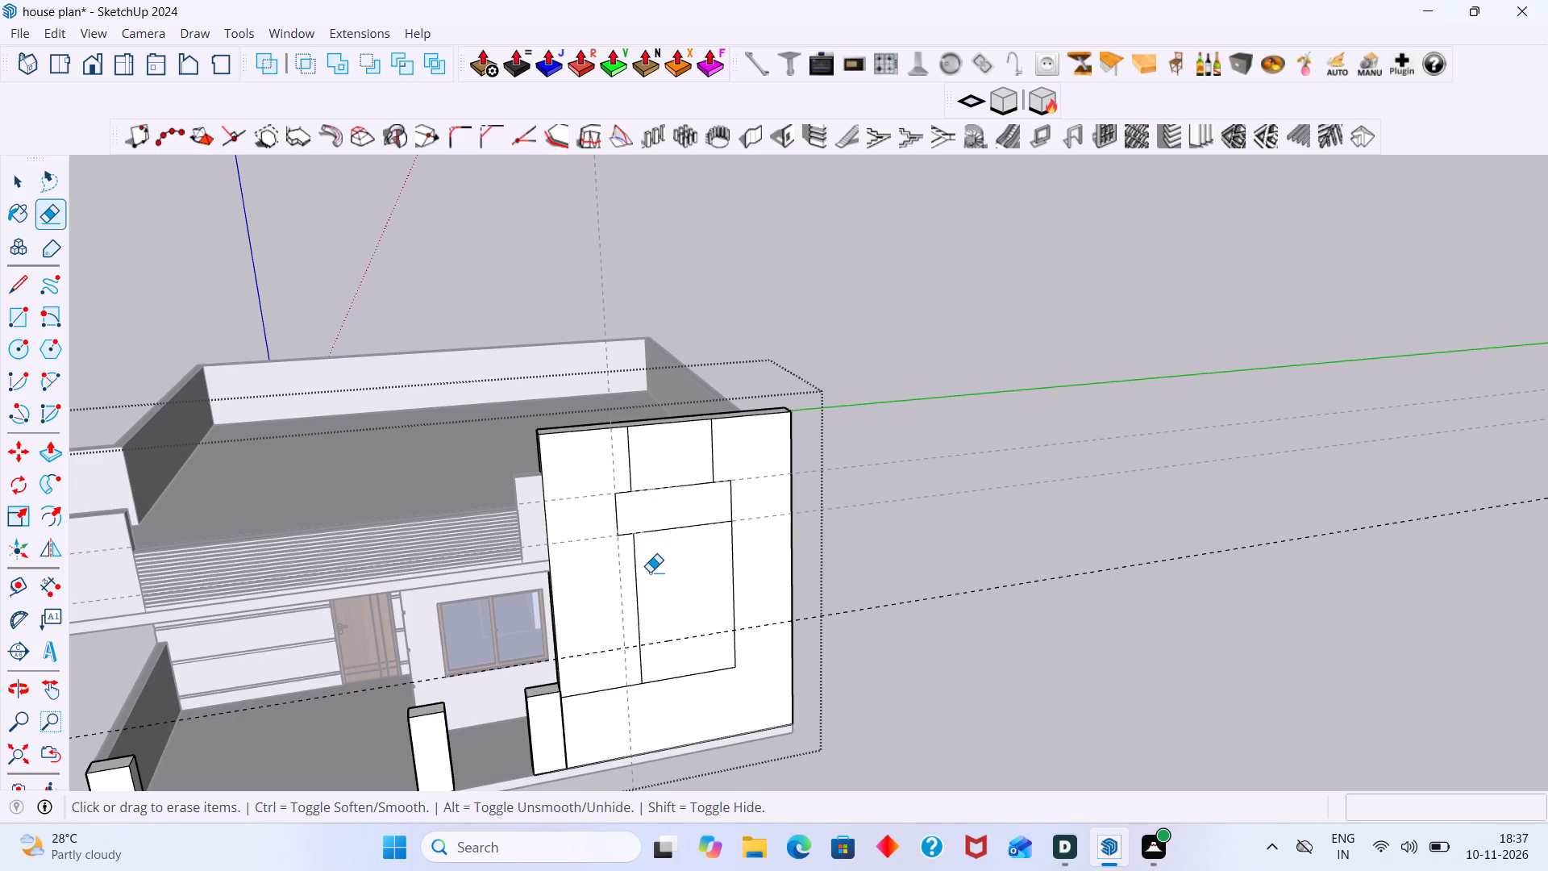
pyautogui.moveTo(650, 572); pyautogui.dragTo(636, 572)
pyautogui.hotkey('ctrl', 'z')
# Draw a short line along the lowest guide from the long vertical line to the vertical guide, and a 2' line down to the bottom line.
pyautogui.press('space')
pyautogui.write('L')
pyautogui.scroll(2, 661, 648)
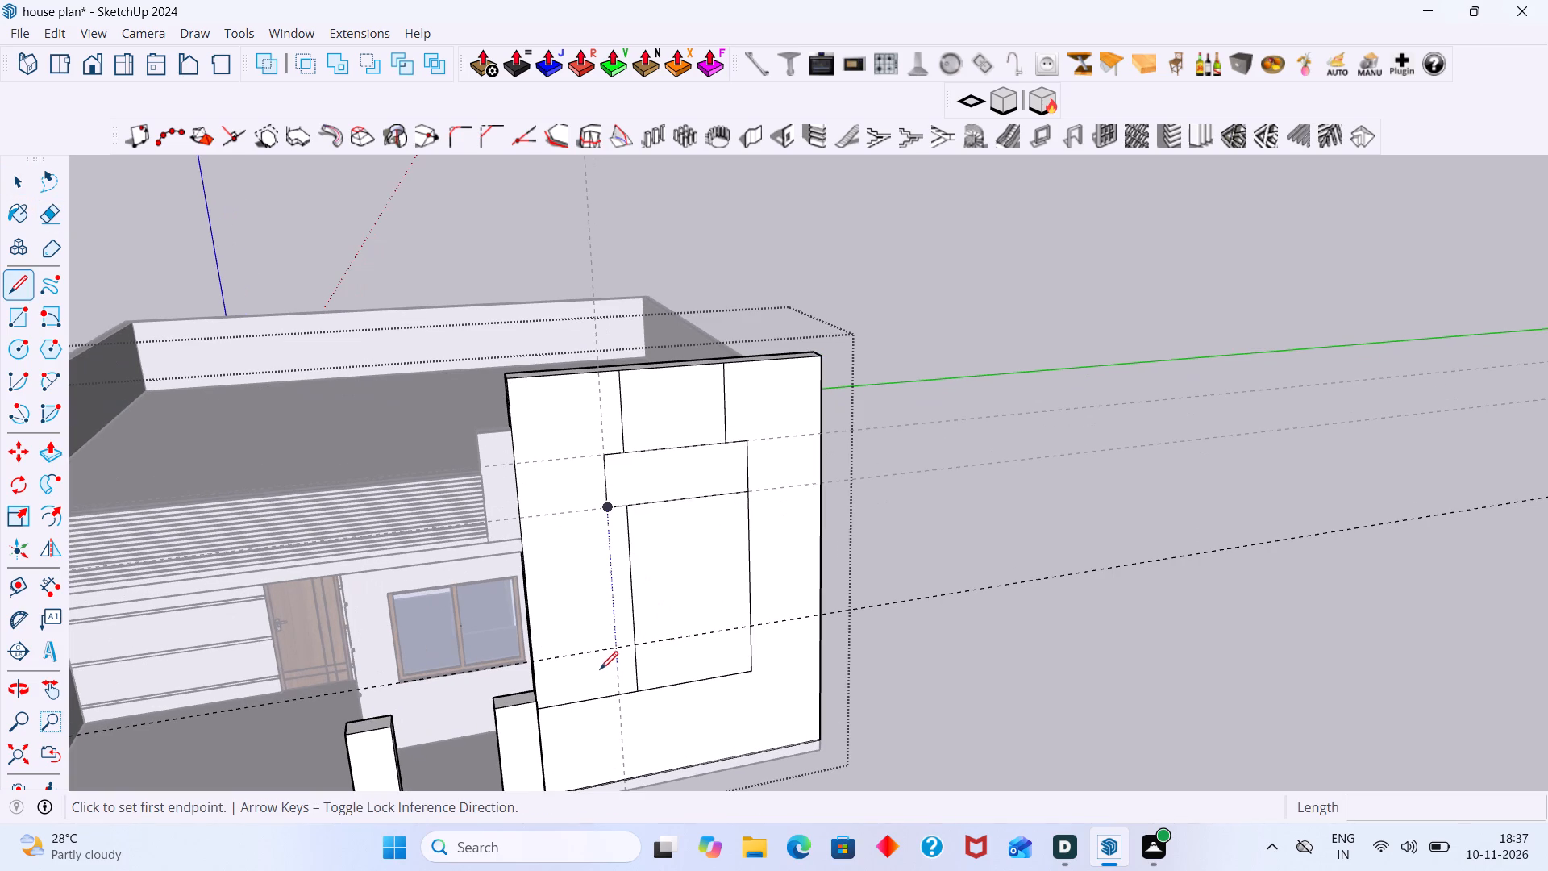
pyautogui.press('Escape')
pyautogui.scroll(3, 630, 645)
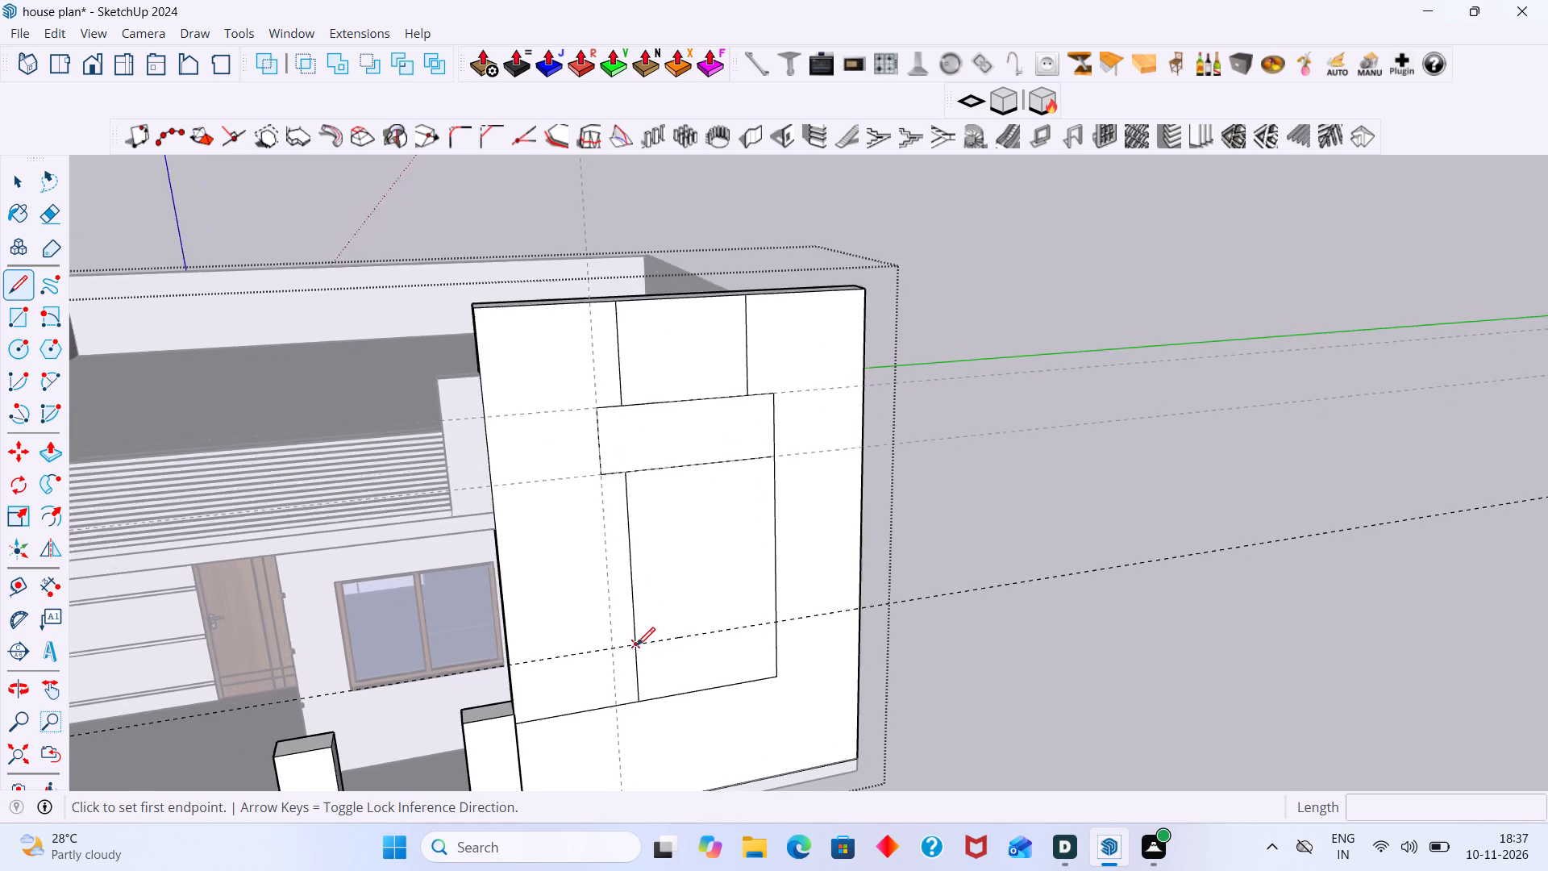
pyautogui.click(636, 645)
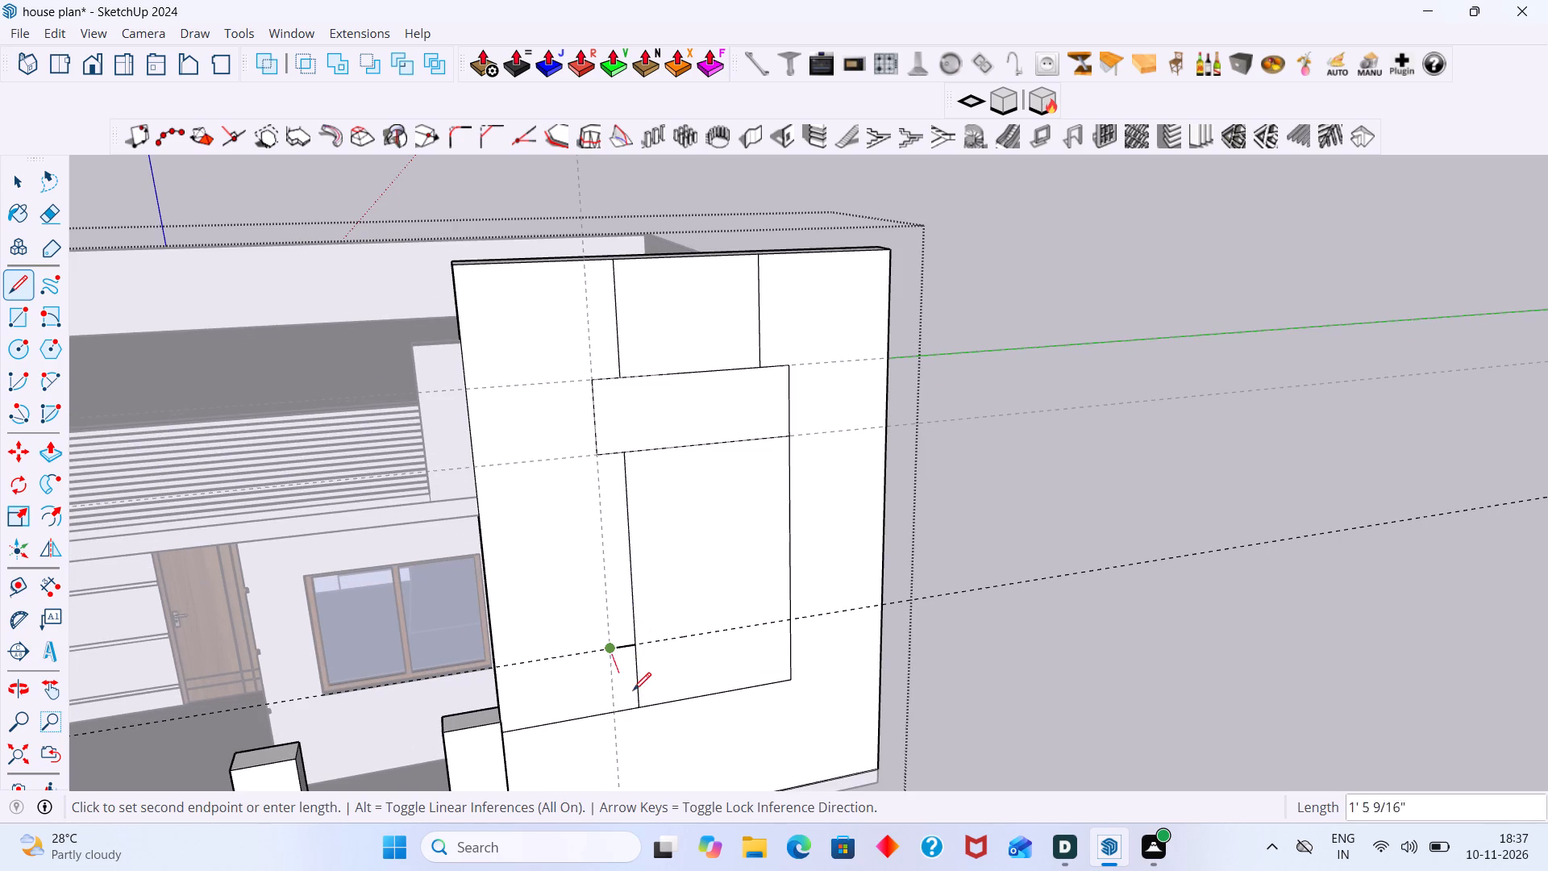
pyautogui.click(614, 715)
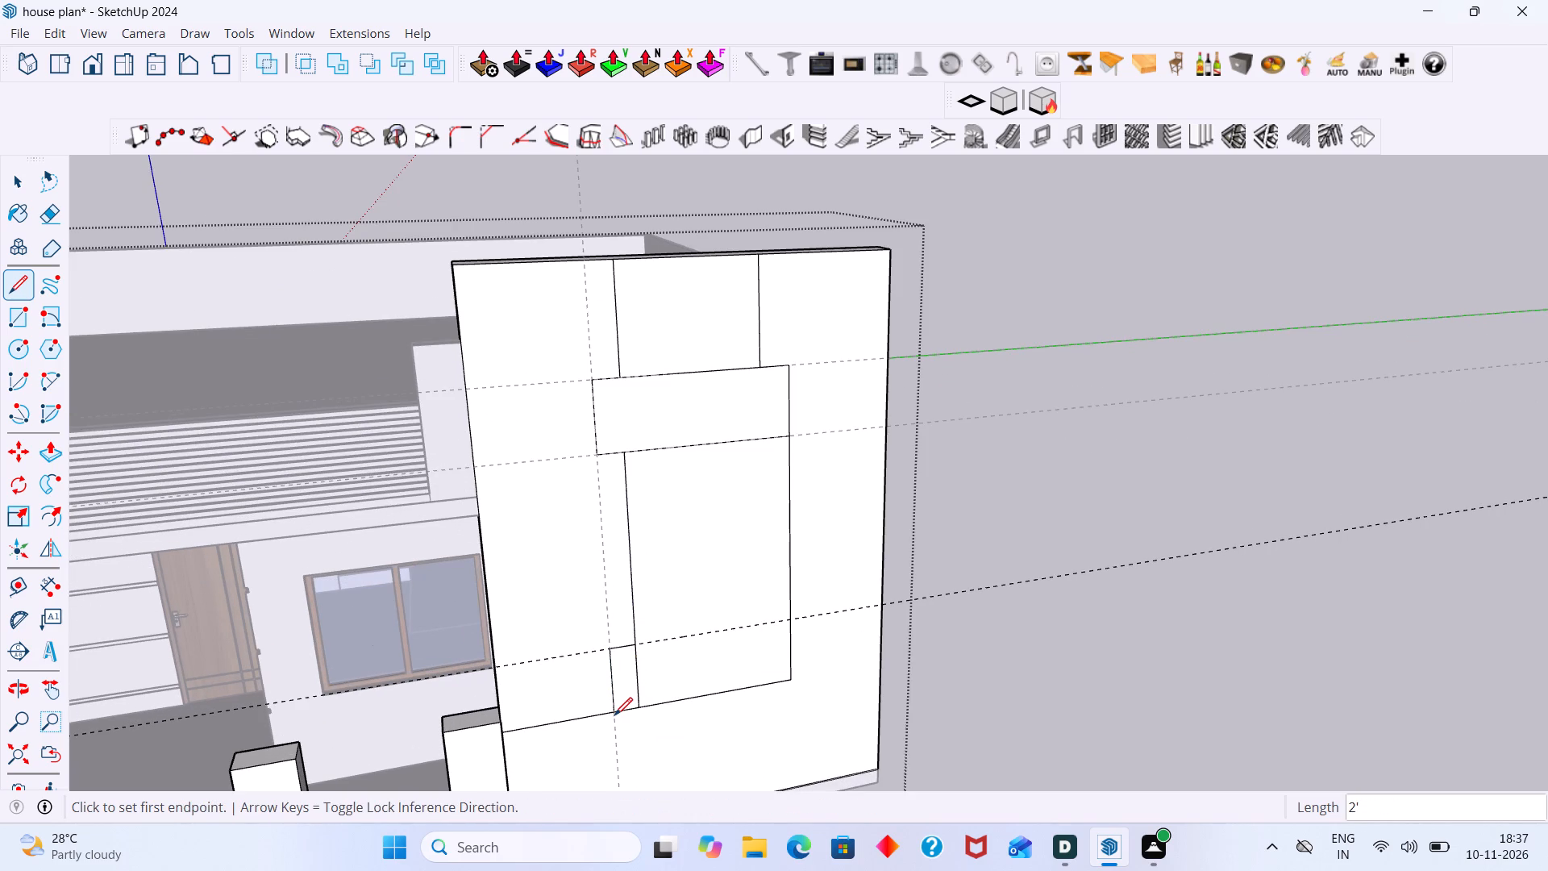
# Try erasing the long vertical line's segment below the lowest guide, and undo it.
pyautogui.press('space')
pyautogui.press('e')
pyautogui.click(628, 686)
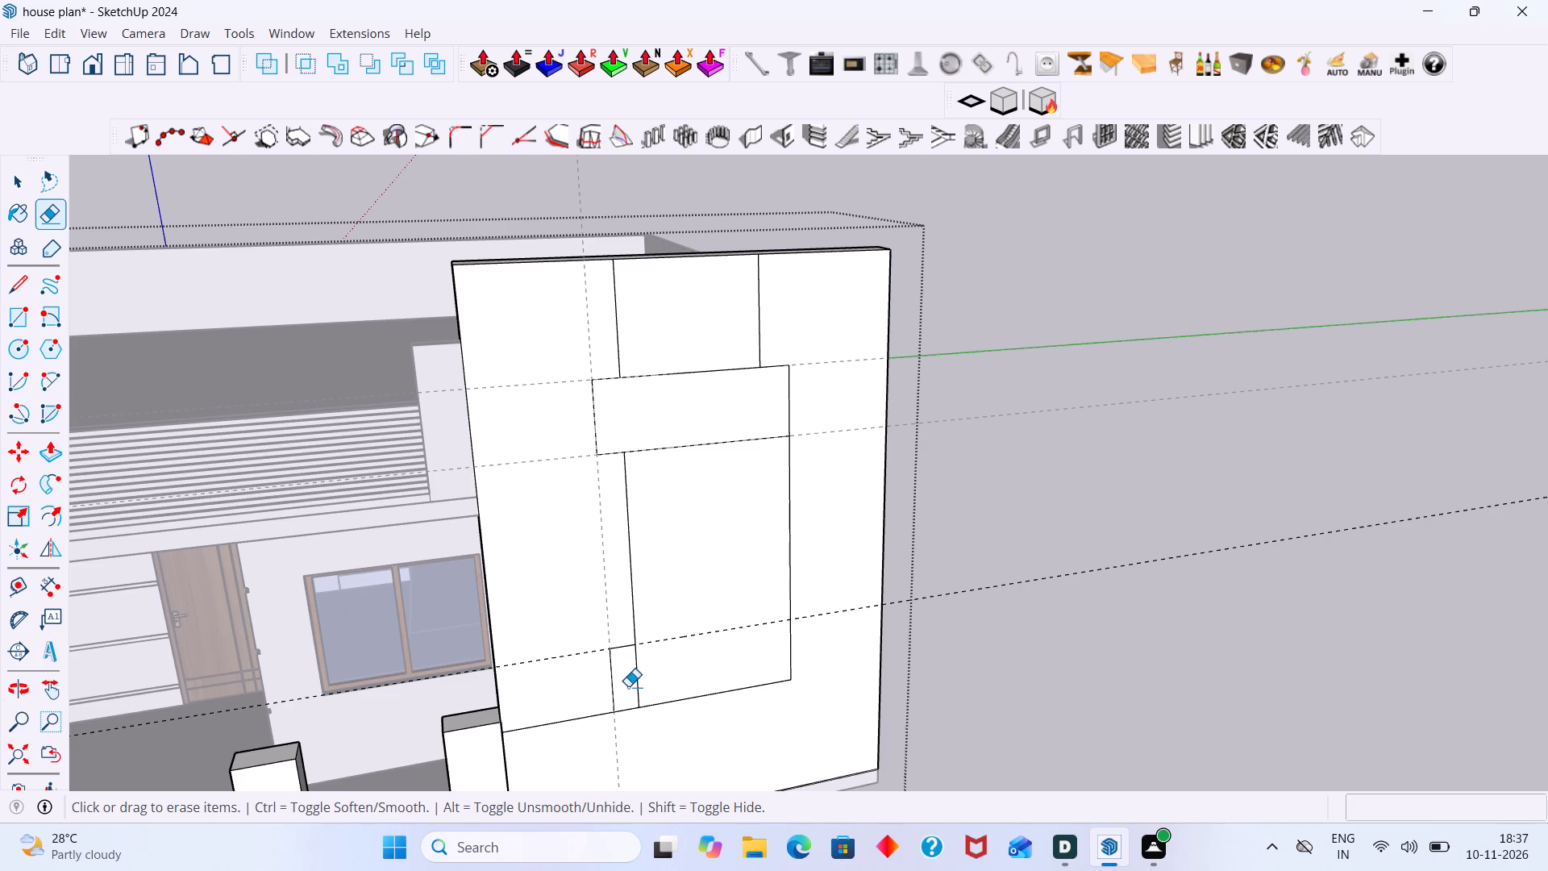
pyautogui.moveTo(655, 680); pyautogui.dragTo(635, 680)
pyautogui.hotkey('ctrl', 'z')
# Draw a horizontal line about 4' 7" long along the lowest guide, from the long vertical line to the panel's far side.
pyautogui.press('space')
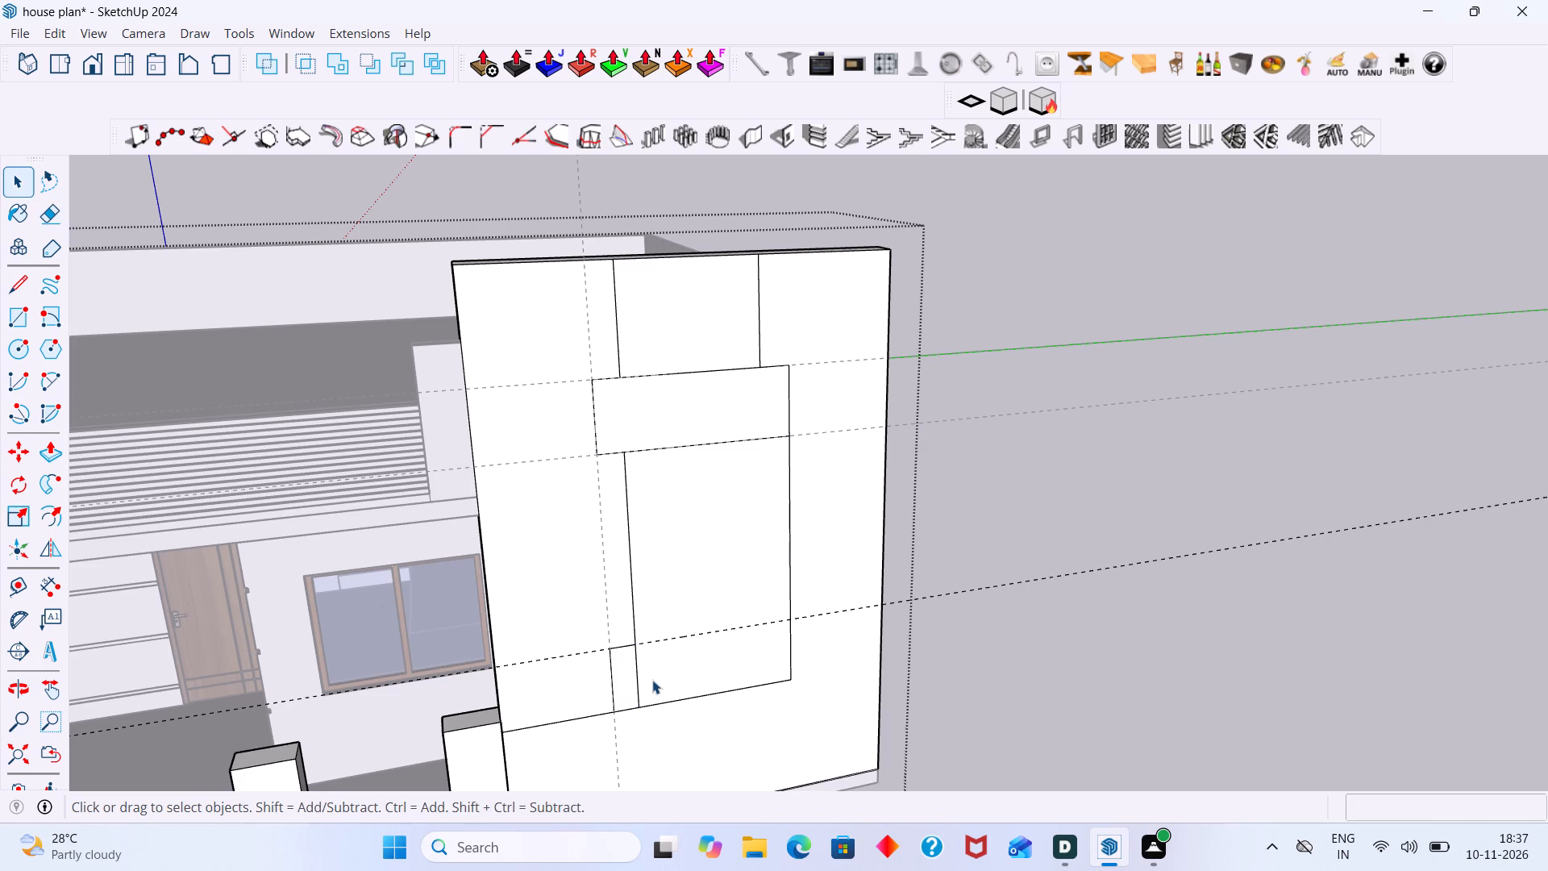
pyautogui.press('l')
pyautogui.click(636, 648)
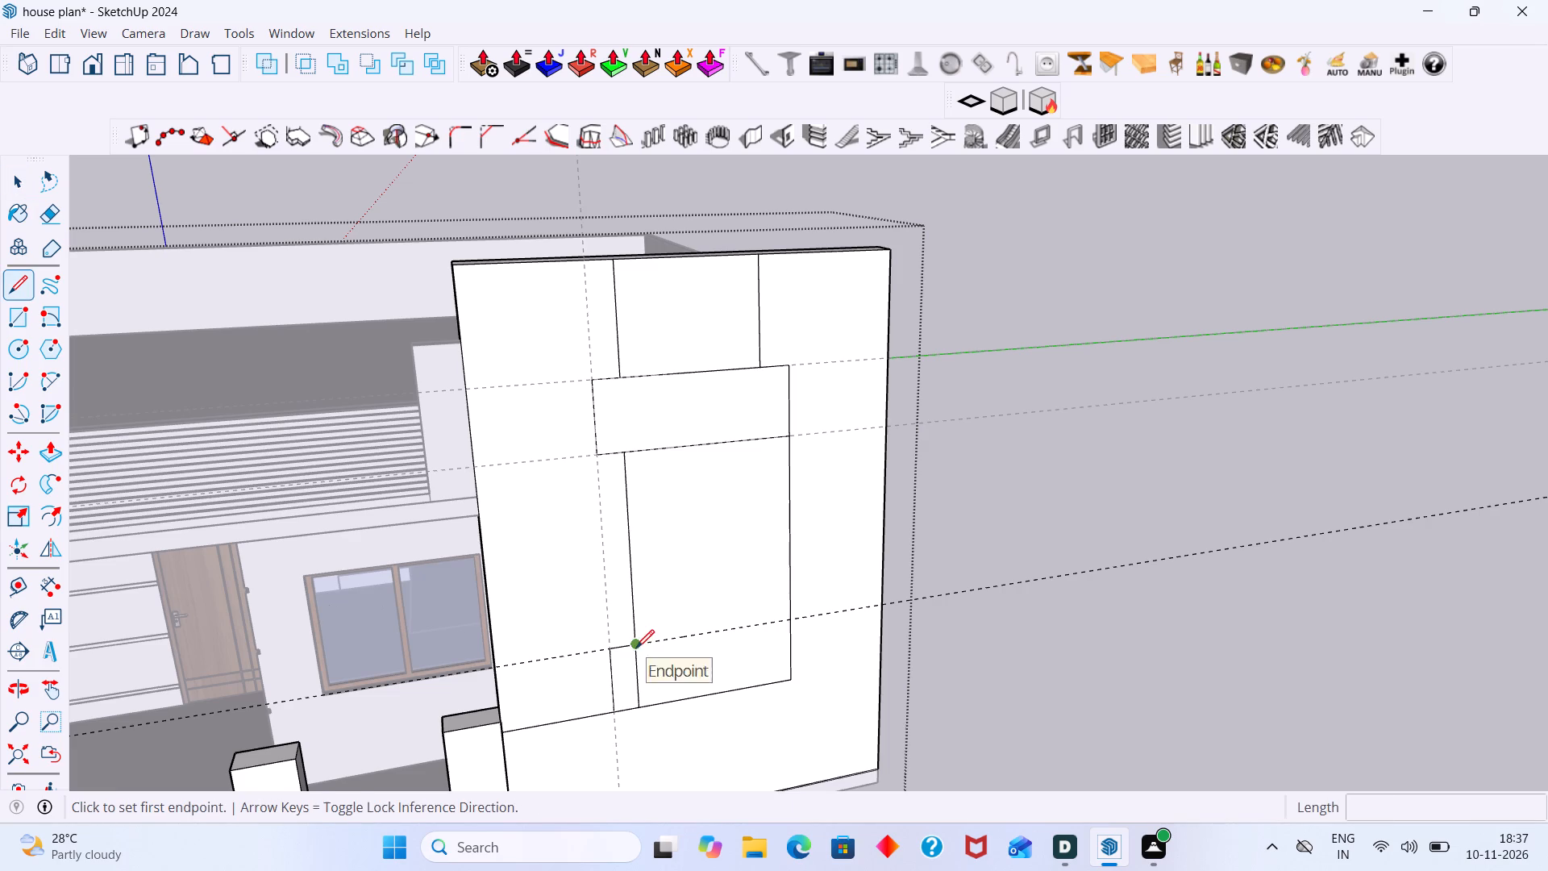
pyautogui.click(791, 620)
# Erase the long vertical line's segments inside the lower band and between the two bands.
pyautogui.press('space')
pyautogui.write('E')
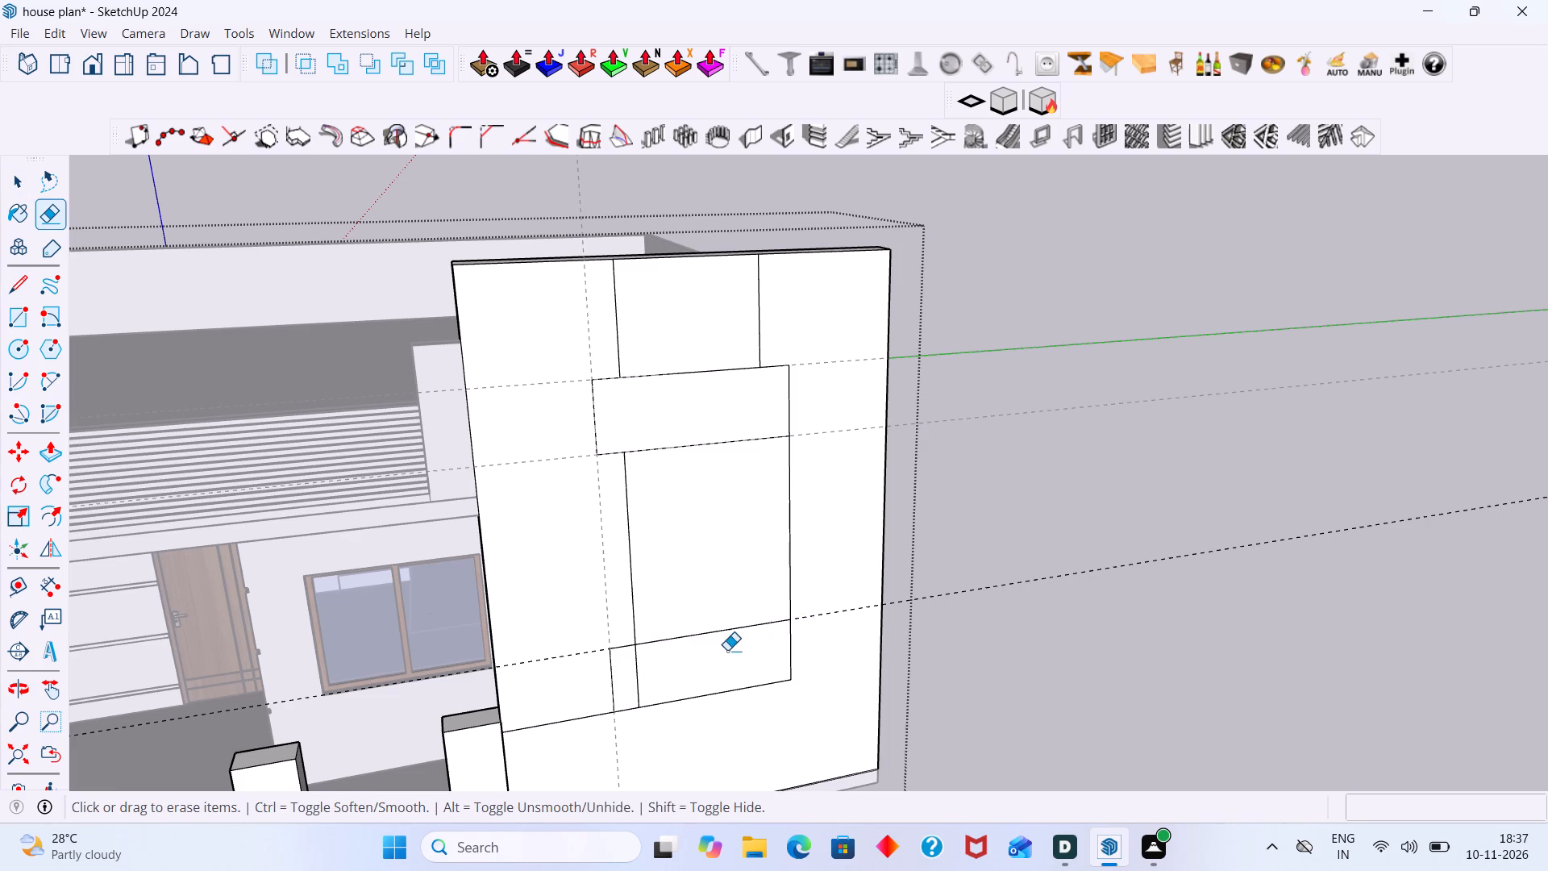
pyautogui.moveTo(710, 655); pyautogui.dragTo(631, 677)
pyautogui.moveTo(651, 534); pyautogui.dragTo(630, 534)
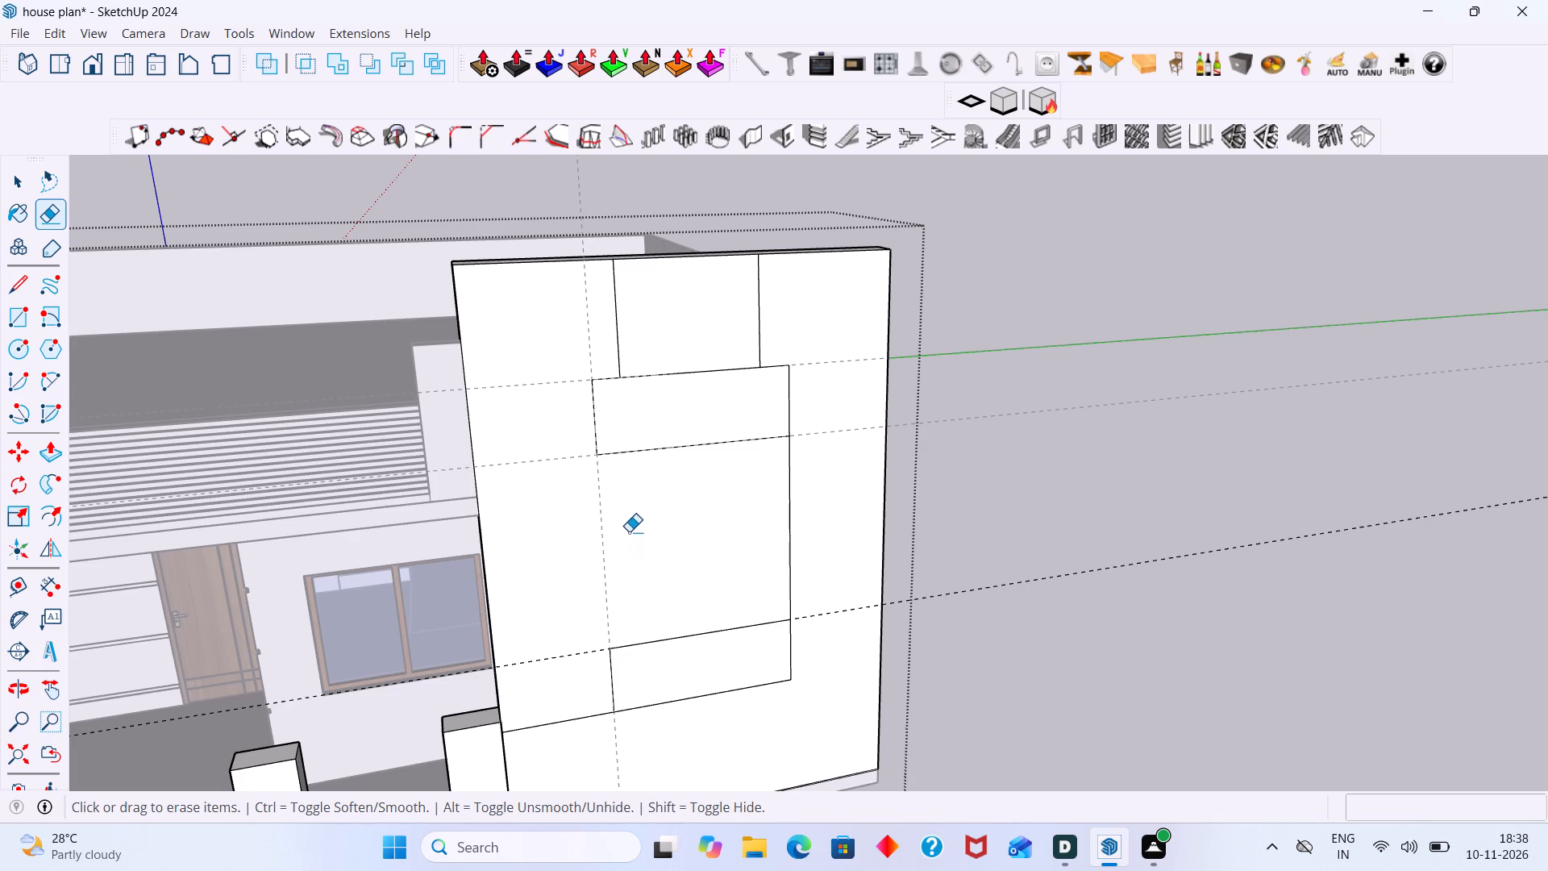
pyautogui.moveTo(610, 491); pyautogui.dragTo(596, 497)
# Copy the panel's far vertical edge between the two bands 2' inward, toward the porch.
pyautogui.press('space')
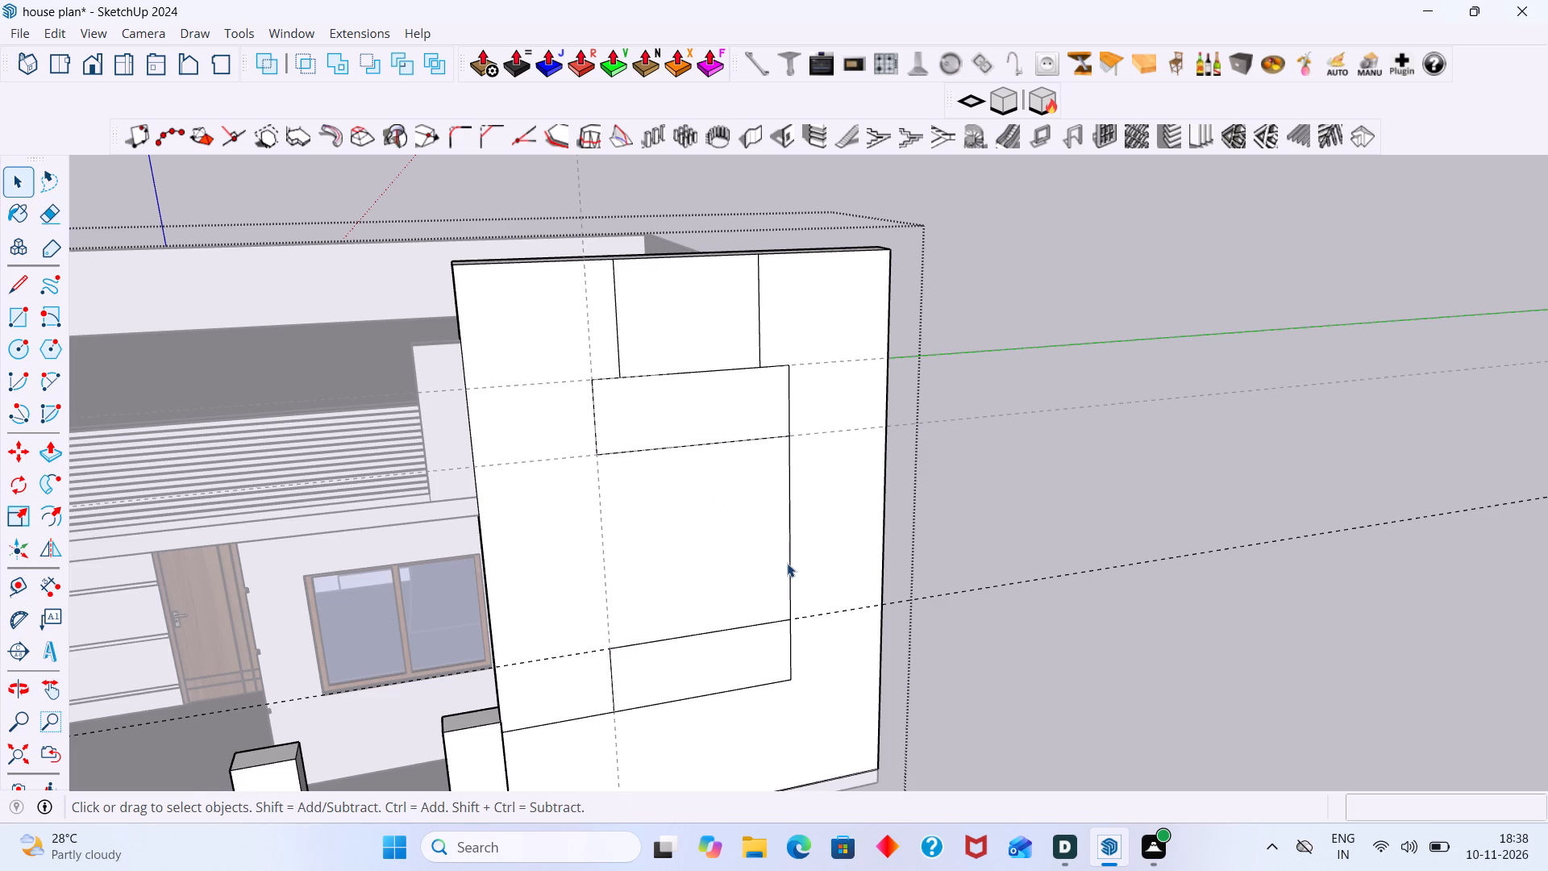
pyautogui.click(789, 564)
pyautogui.press('m')
pyautogui.click(789, 564)
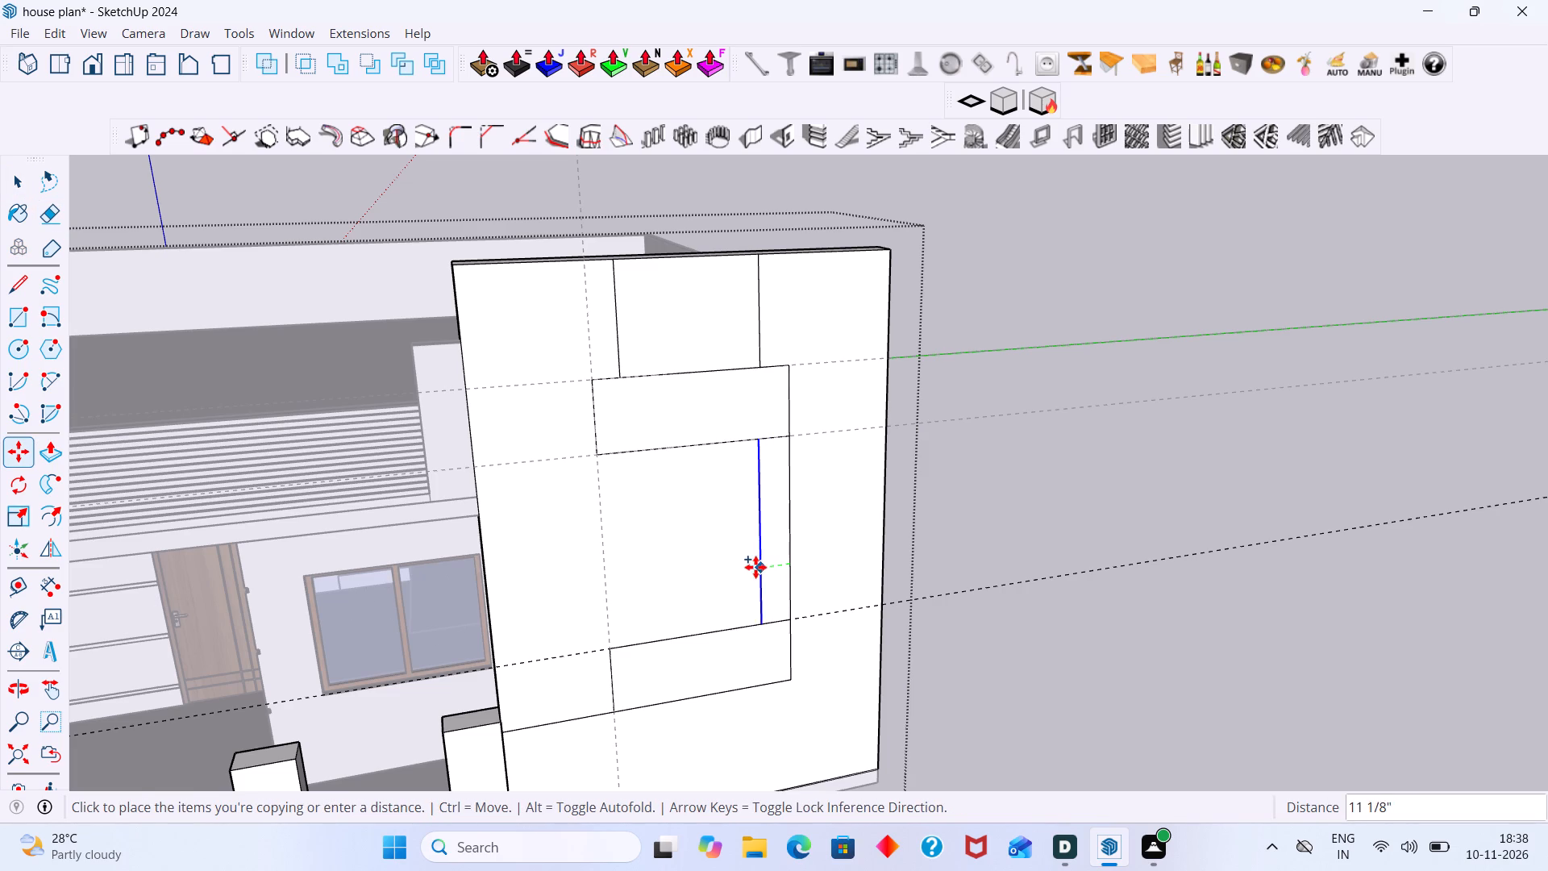
pyautogui.write("2'")
pyautogui.press('Return')
pyautogui.press('space')
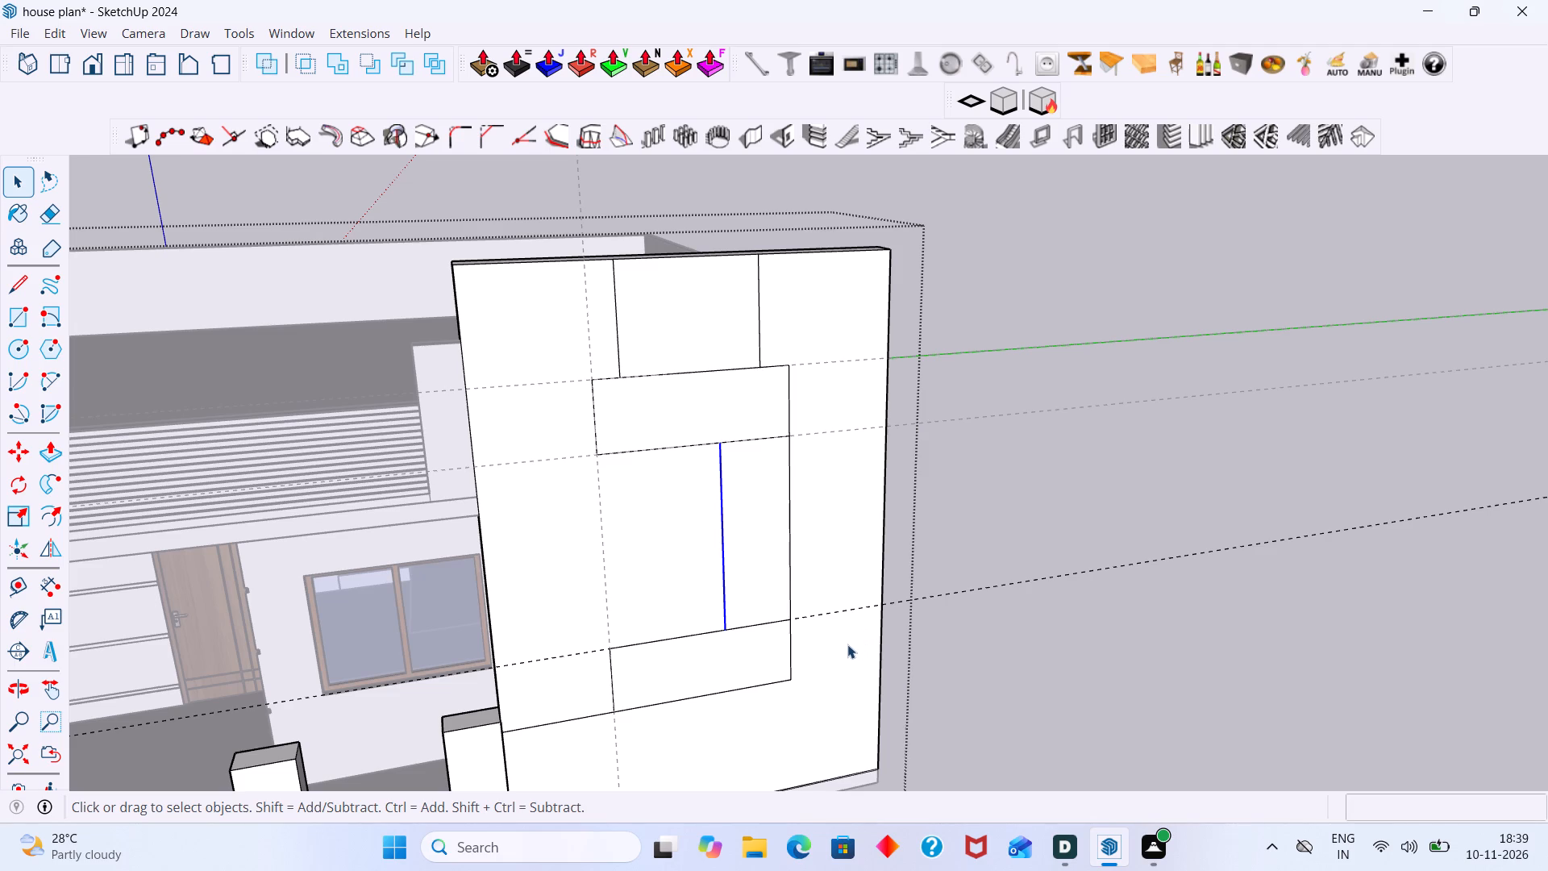
# Erase the two short horizontal segments between the copied line and the panel's far edge to merge the bands into one bracket-shaped face.
pyautogui.press('e')
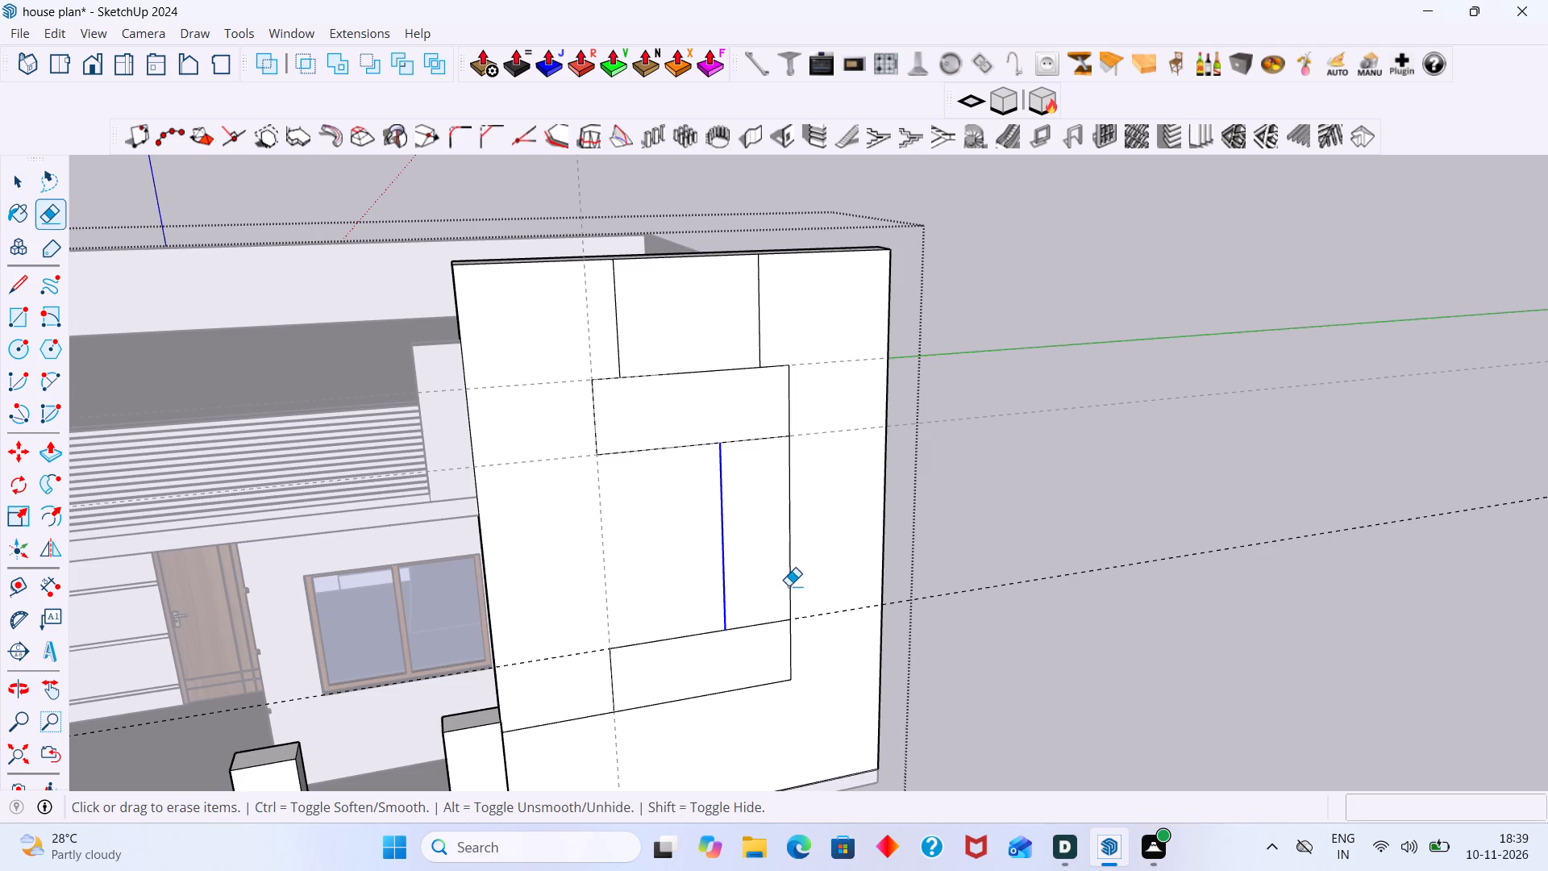
pyautogui.moveTo(759, 595); pyautogui.dragTo(764, 630)
pyautogui.moveTo(756, 426); pyautogui.dragTo(749, 443)
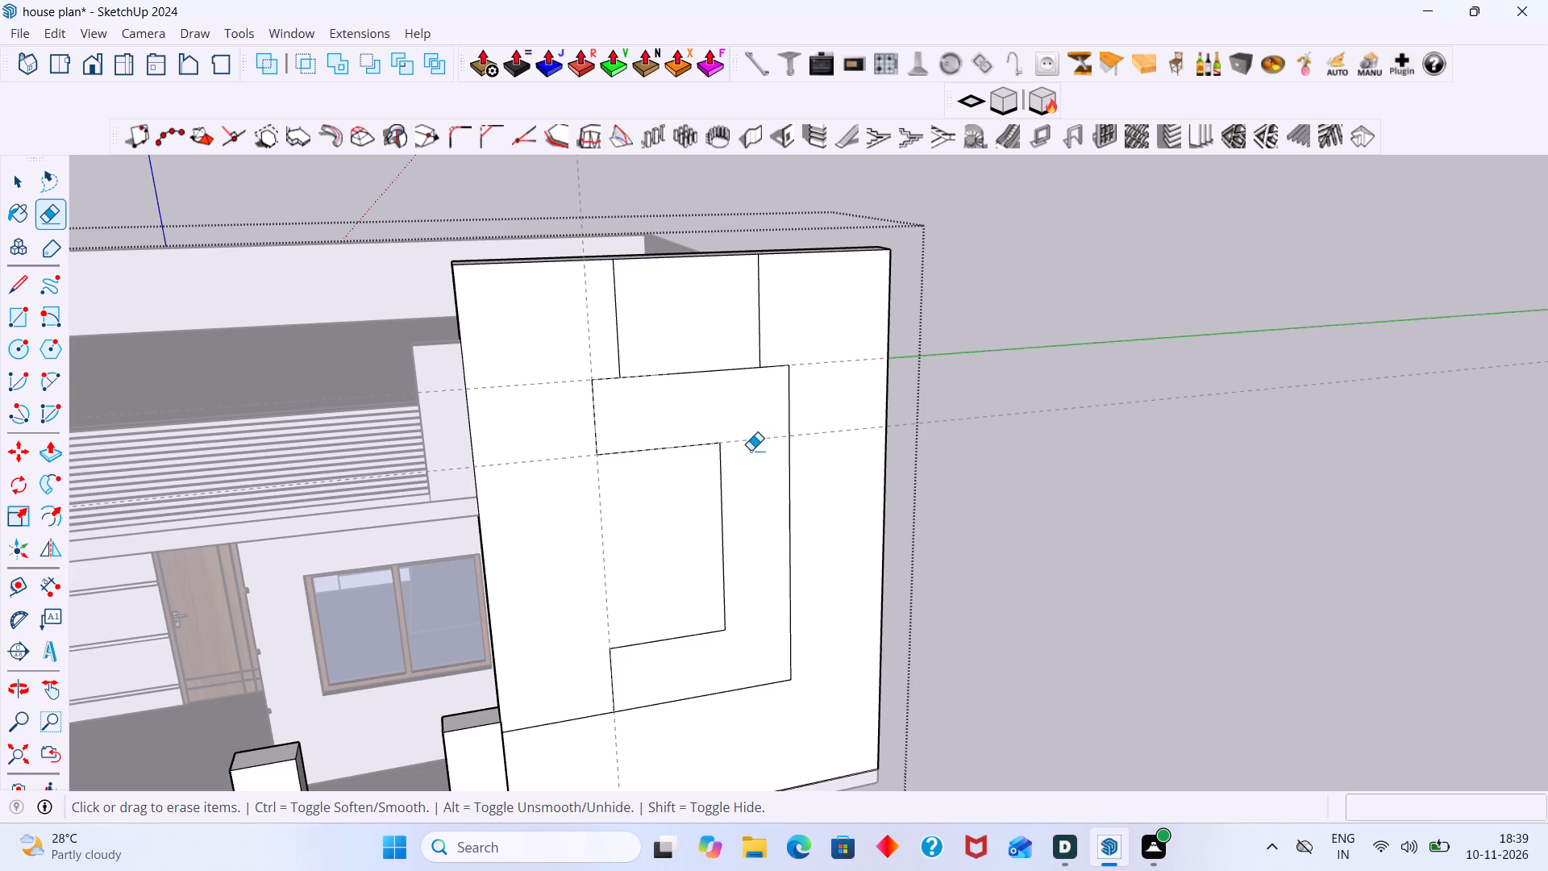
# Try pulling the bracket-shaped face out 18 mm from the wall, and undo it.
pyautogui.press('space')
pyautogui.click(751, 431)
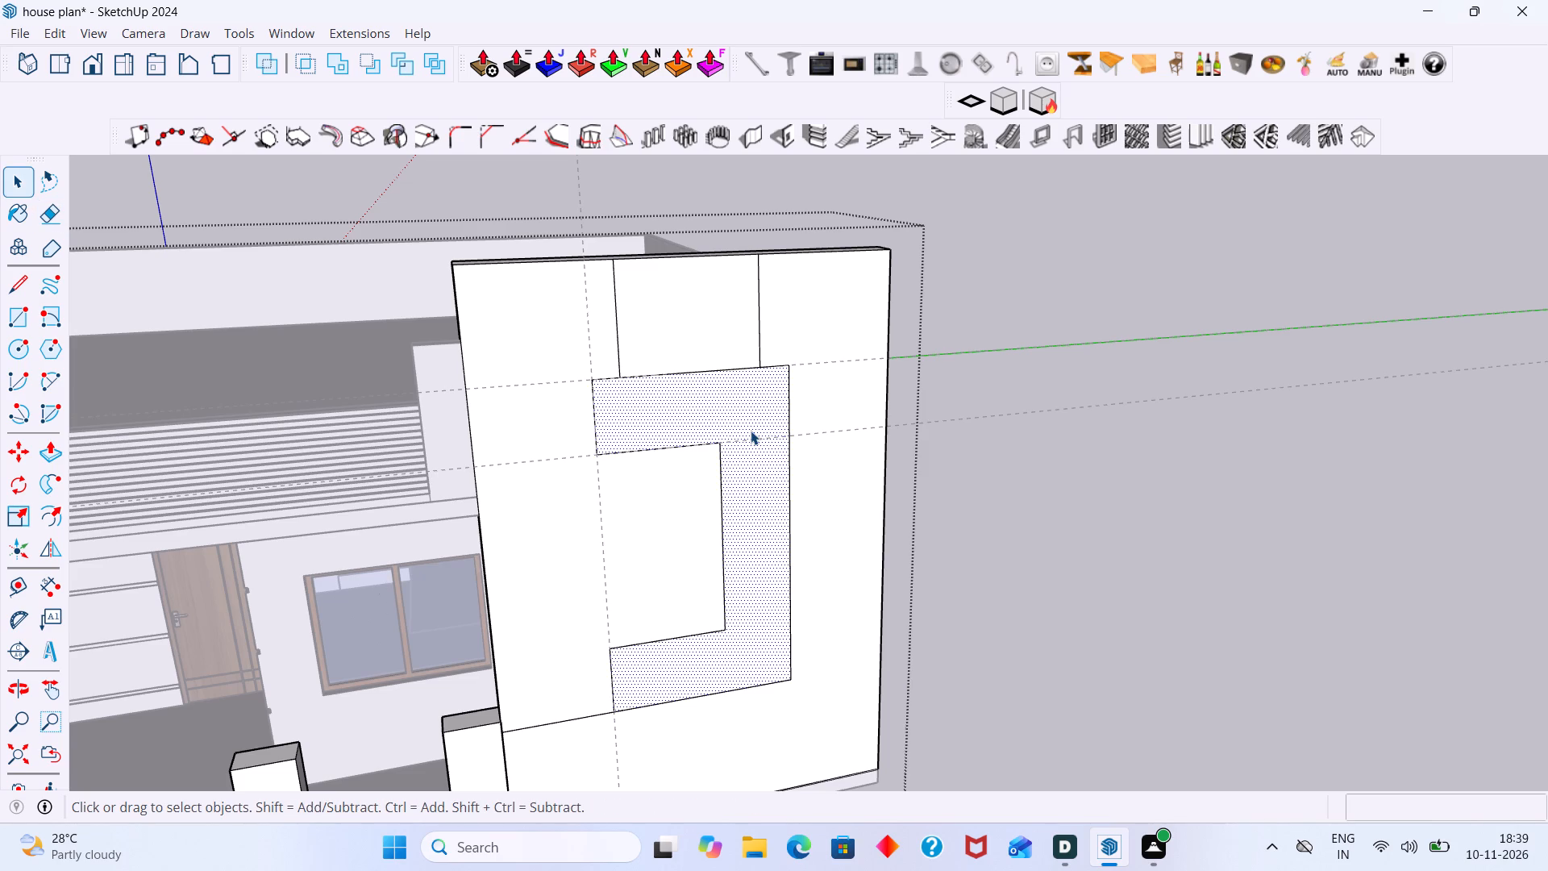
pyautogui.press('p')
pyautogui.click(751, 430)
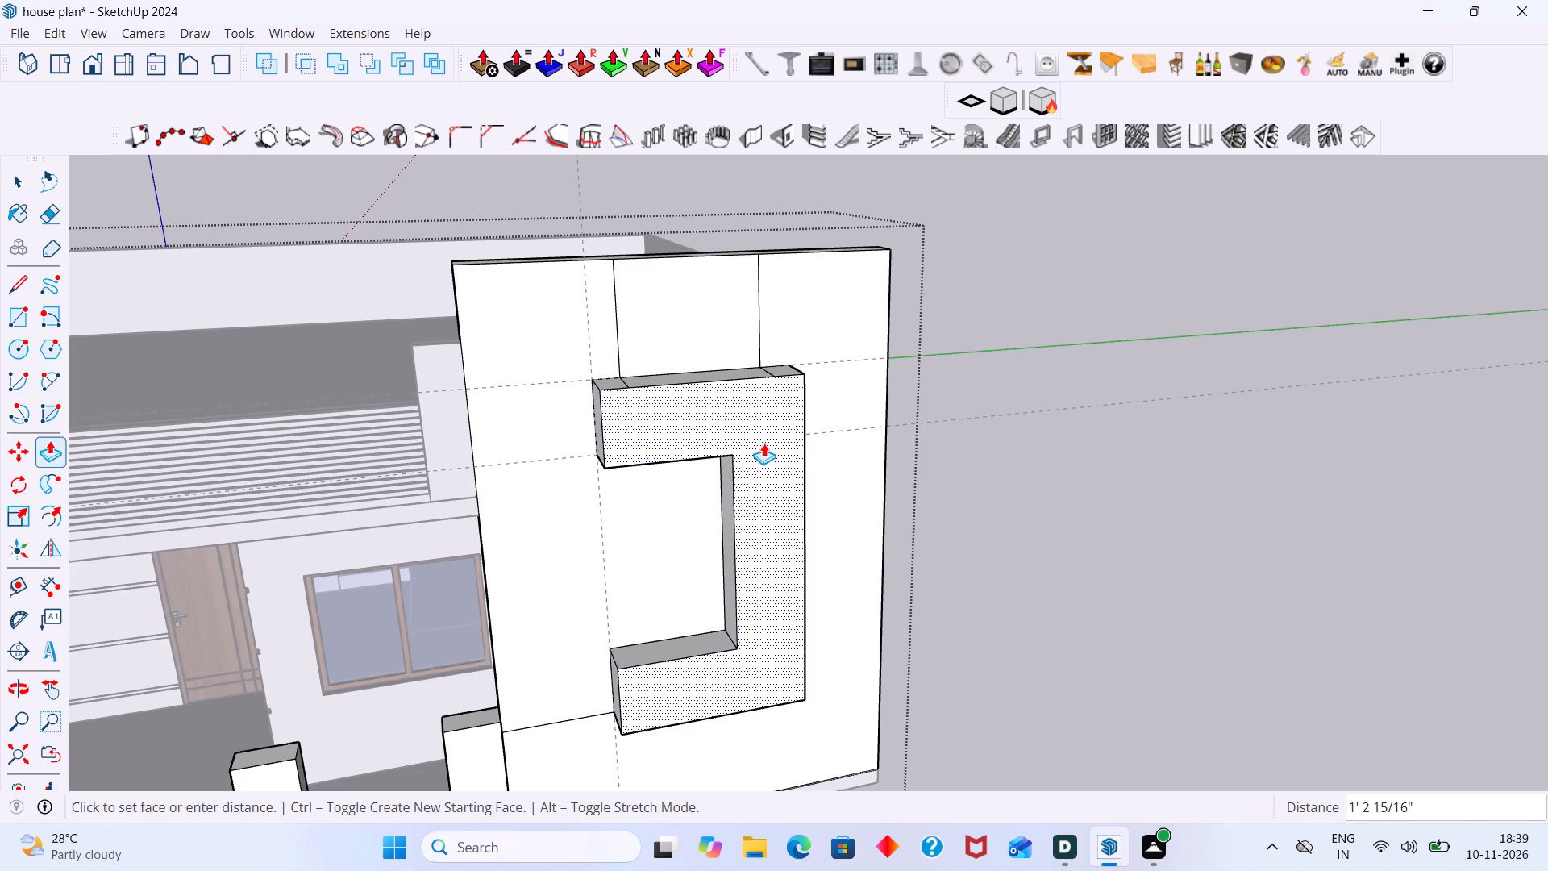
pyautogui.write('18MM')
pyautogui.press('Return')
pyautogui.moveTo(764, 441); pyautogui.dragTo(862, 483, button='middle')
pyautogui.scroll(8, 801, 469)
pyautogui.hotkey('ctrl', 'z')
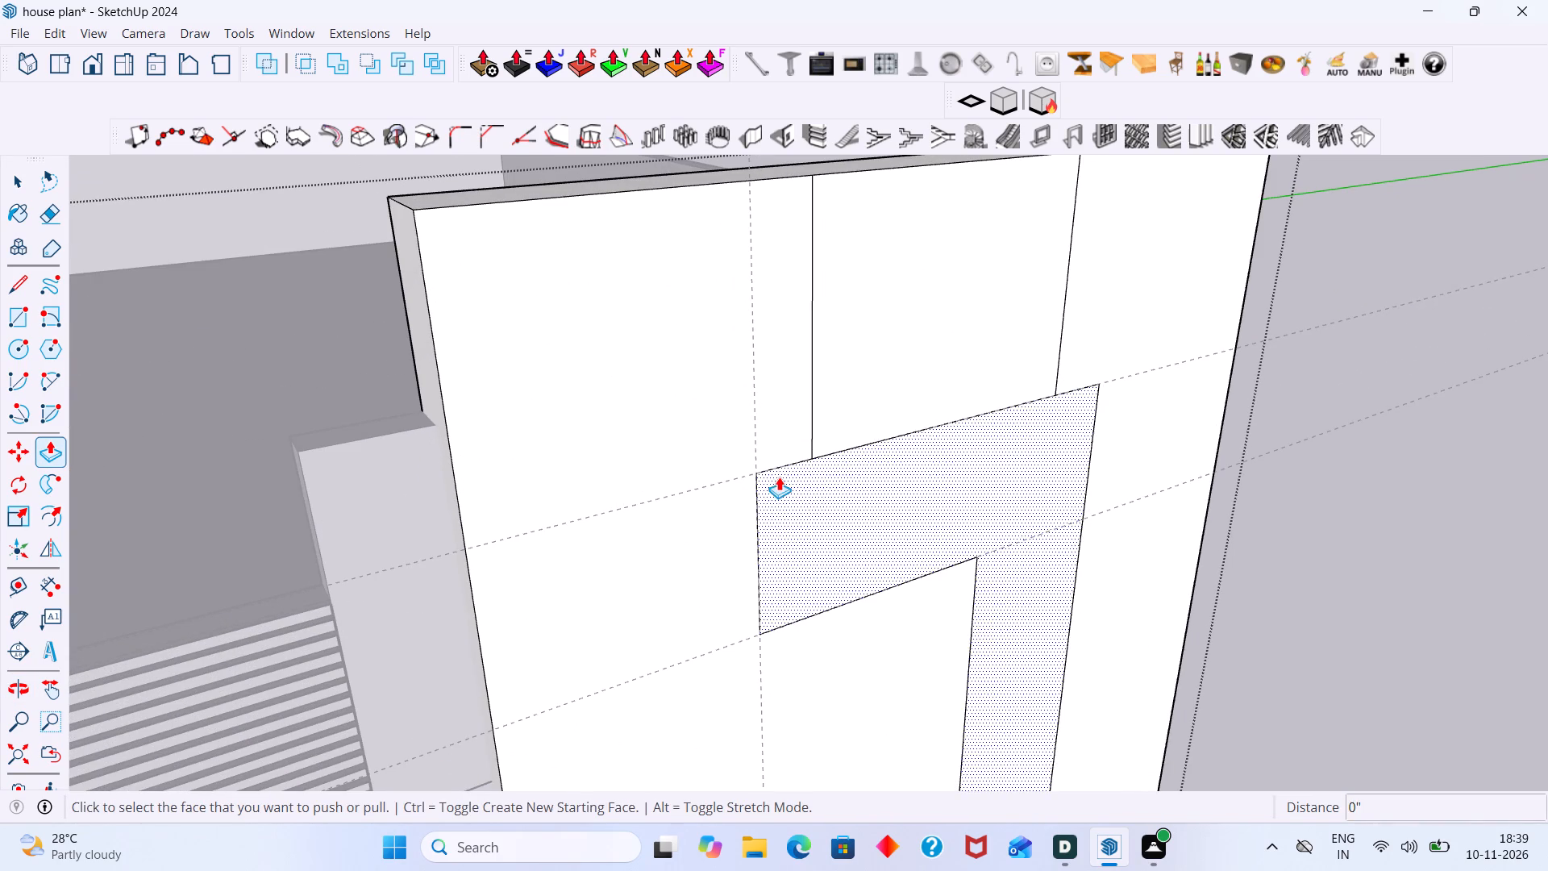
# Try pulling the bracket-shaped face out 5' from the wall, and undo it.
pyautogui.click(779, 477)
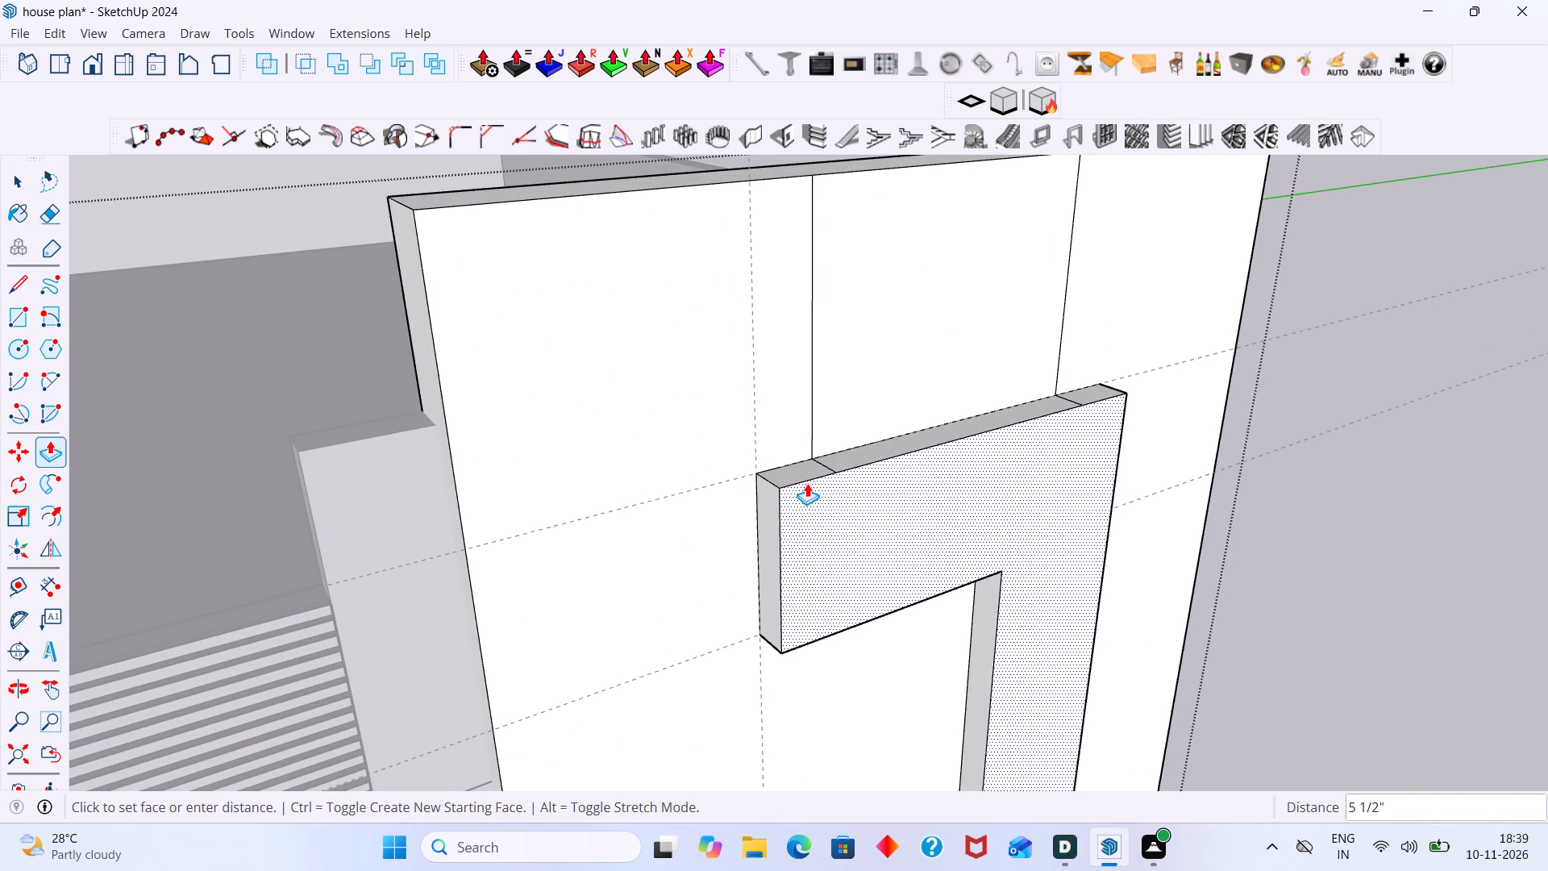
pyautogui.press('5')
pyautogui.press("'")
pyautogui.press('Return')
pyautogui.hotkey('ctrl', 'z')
# Extrude the bracket-shaped face 5" out from the tall front wall.
pyautogui.scroll(-1, 807, 483)
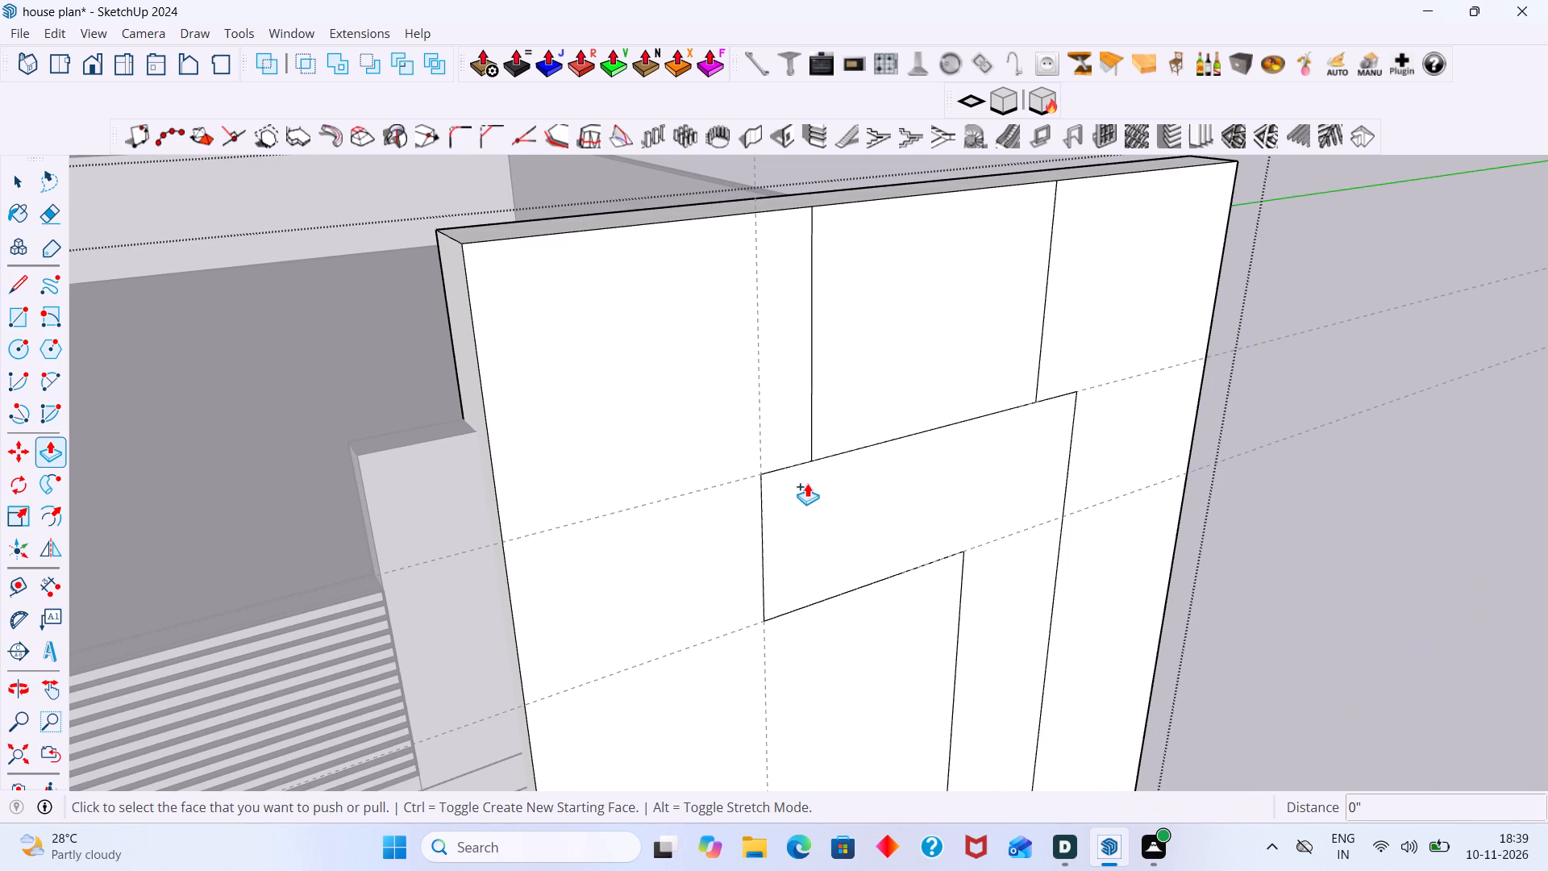
pyautogui.click(807, 483)
pyautogui.press('5')
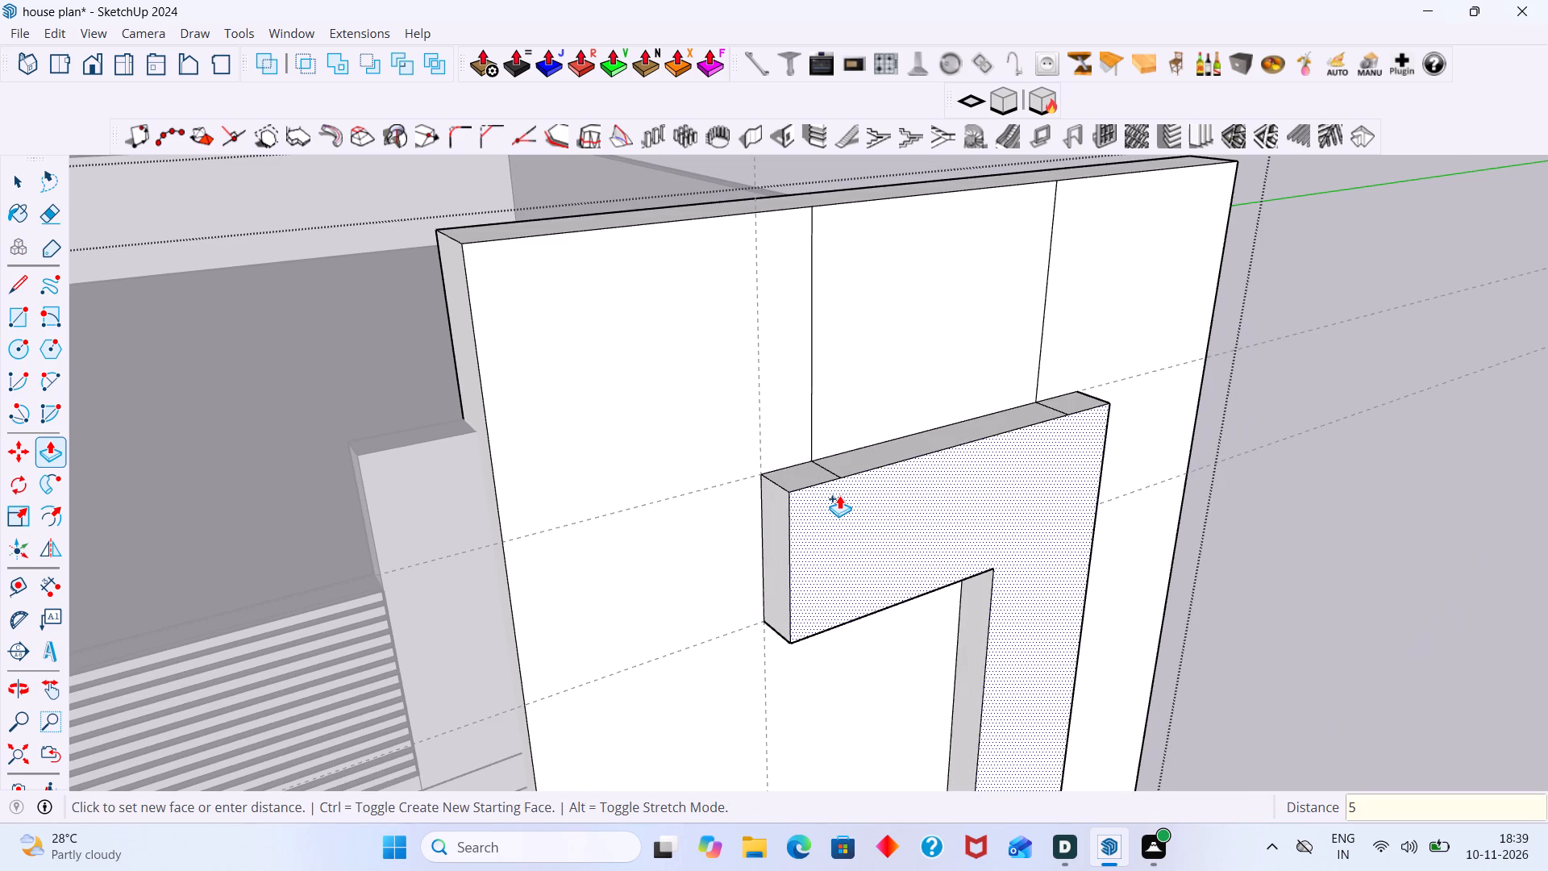
pyautogui.hotkey('shift', '"')
pyautogui.press('Return')
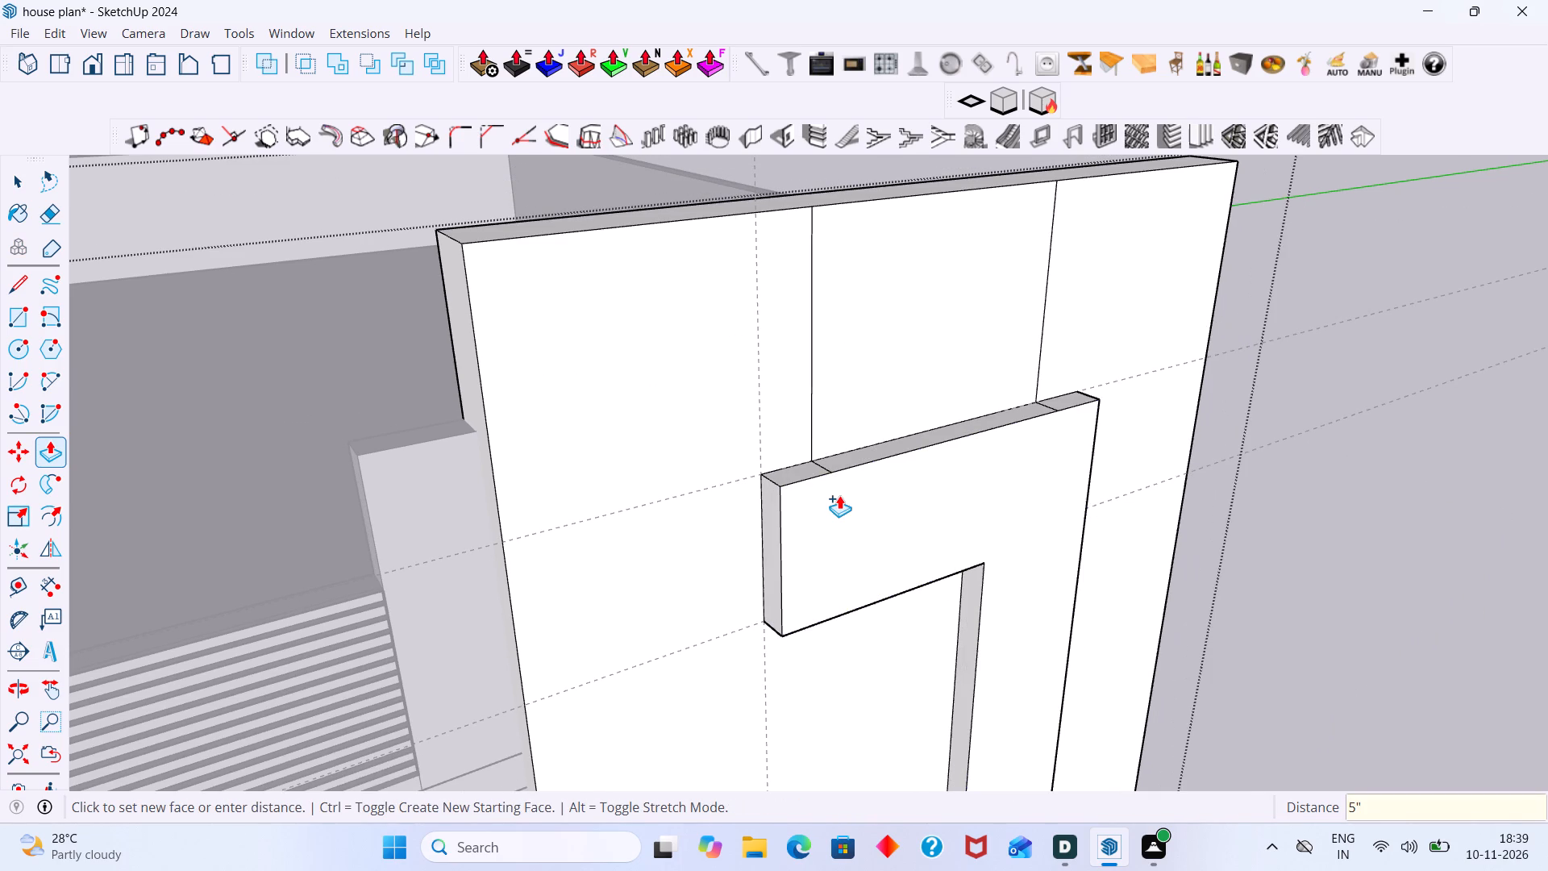
pyautogui.press('space')
# Examine the raised bracket-shaped panel on the front elevation from several angles.
pyautogui.scroll(-7, 863, 481)
pyautogui.moveTo(951, 504); pyautogui.dragTo(918, 481, button='middle')
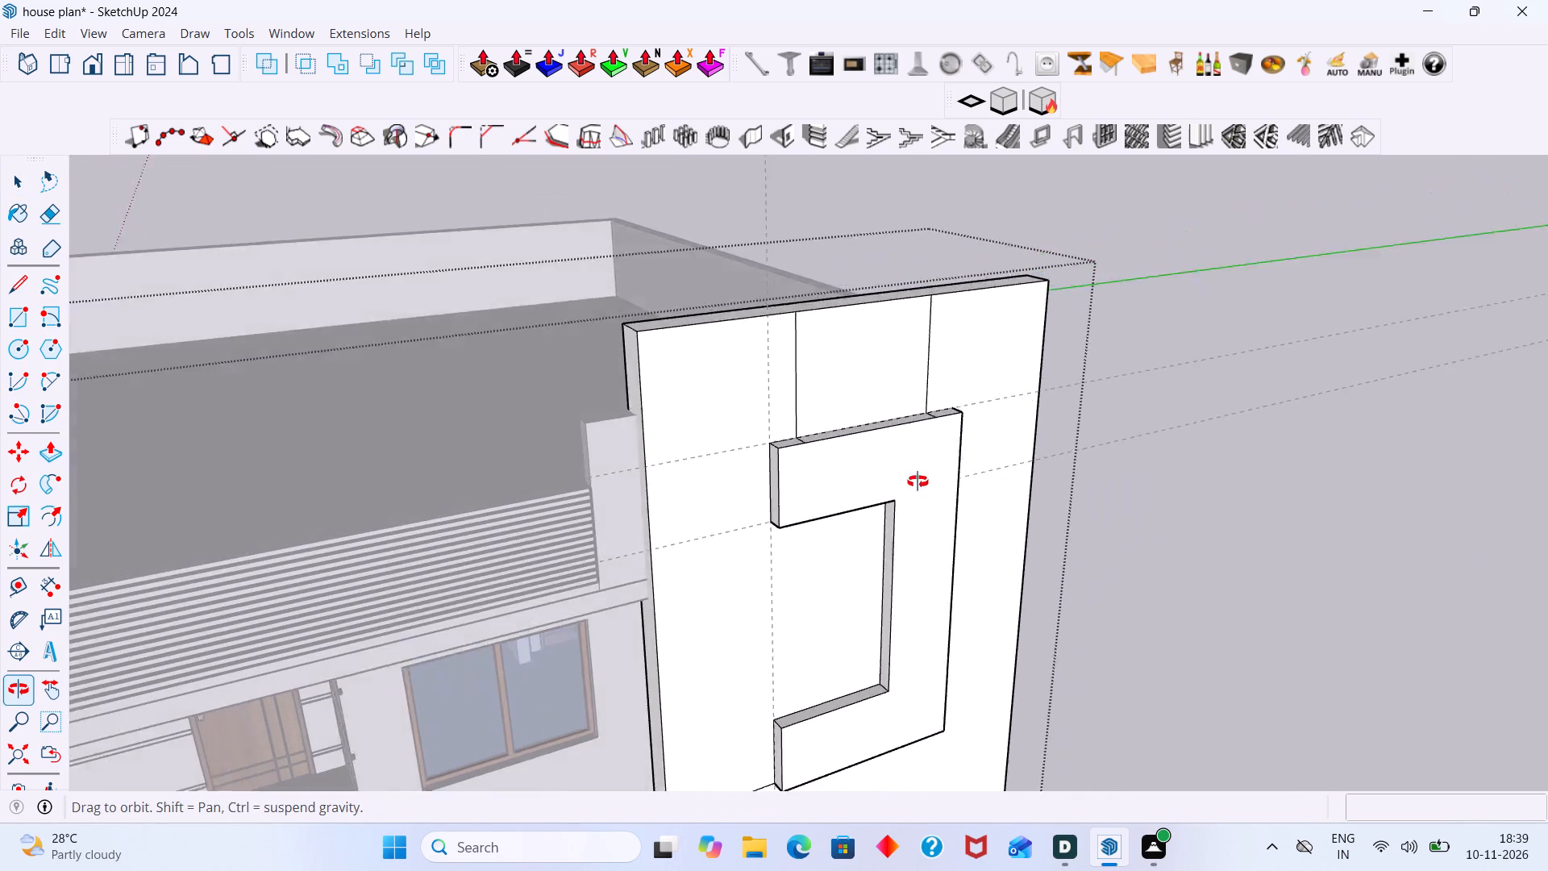
pyautogui.moveTo(918, 481); pyautogui.dragTo(902, 461, button='middle')
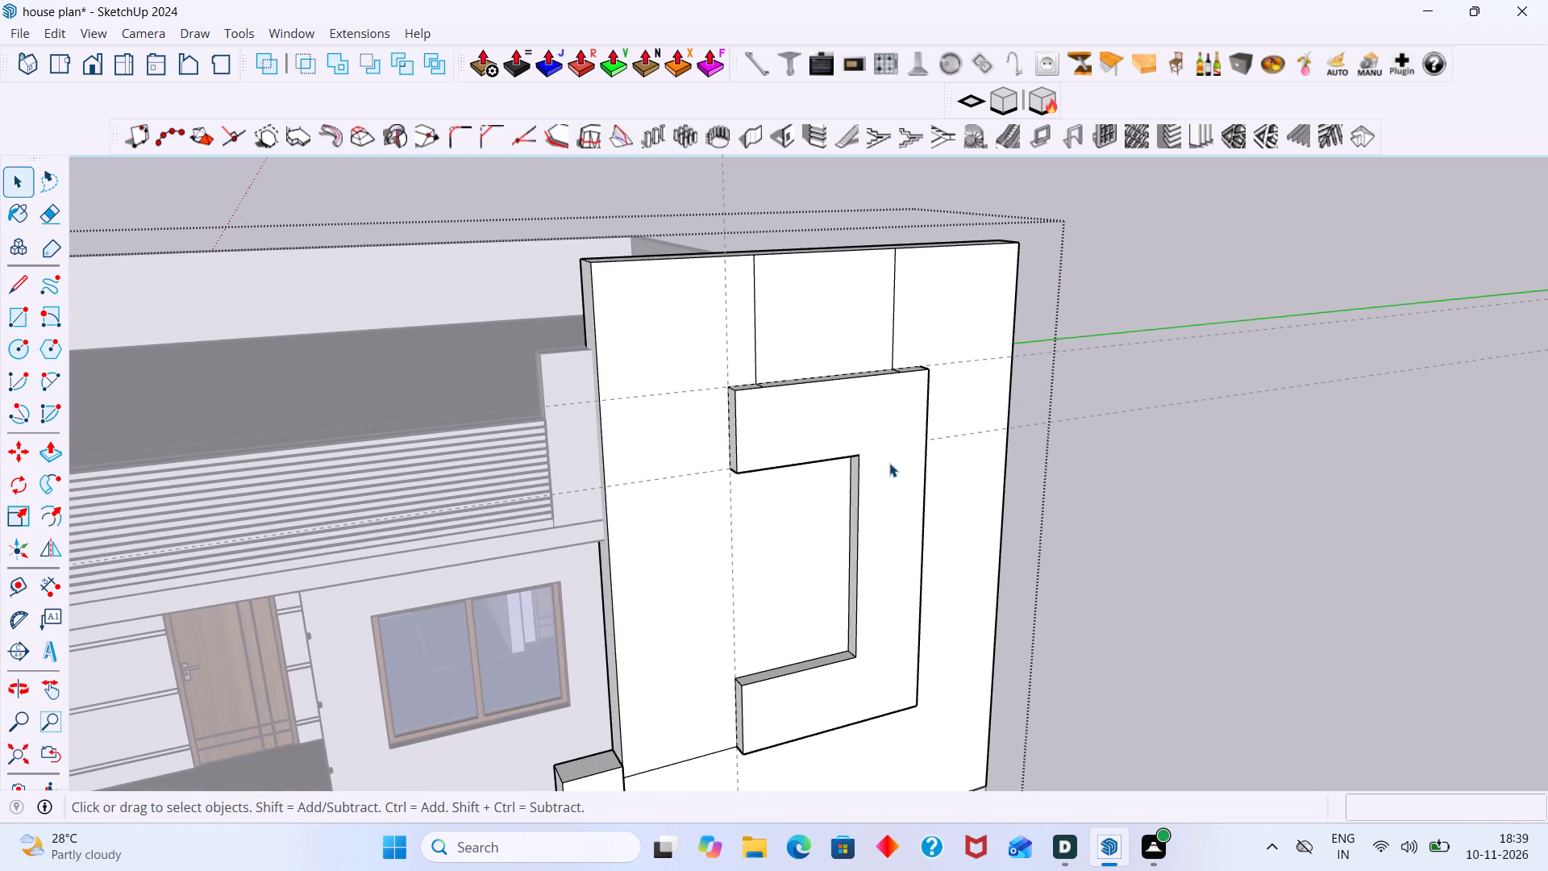
pyautogui.scroll(-5, 983, 464)
pyautogui.moveTo(959, 504); pyautogui.dragTo(916, 486, button='middle')
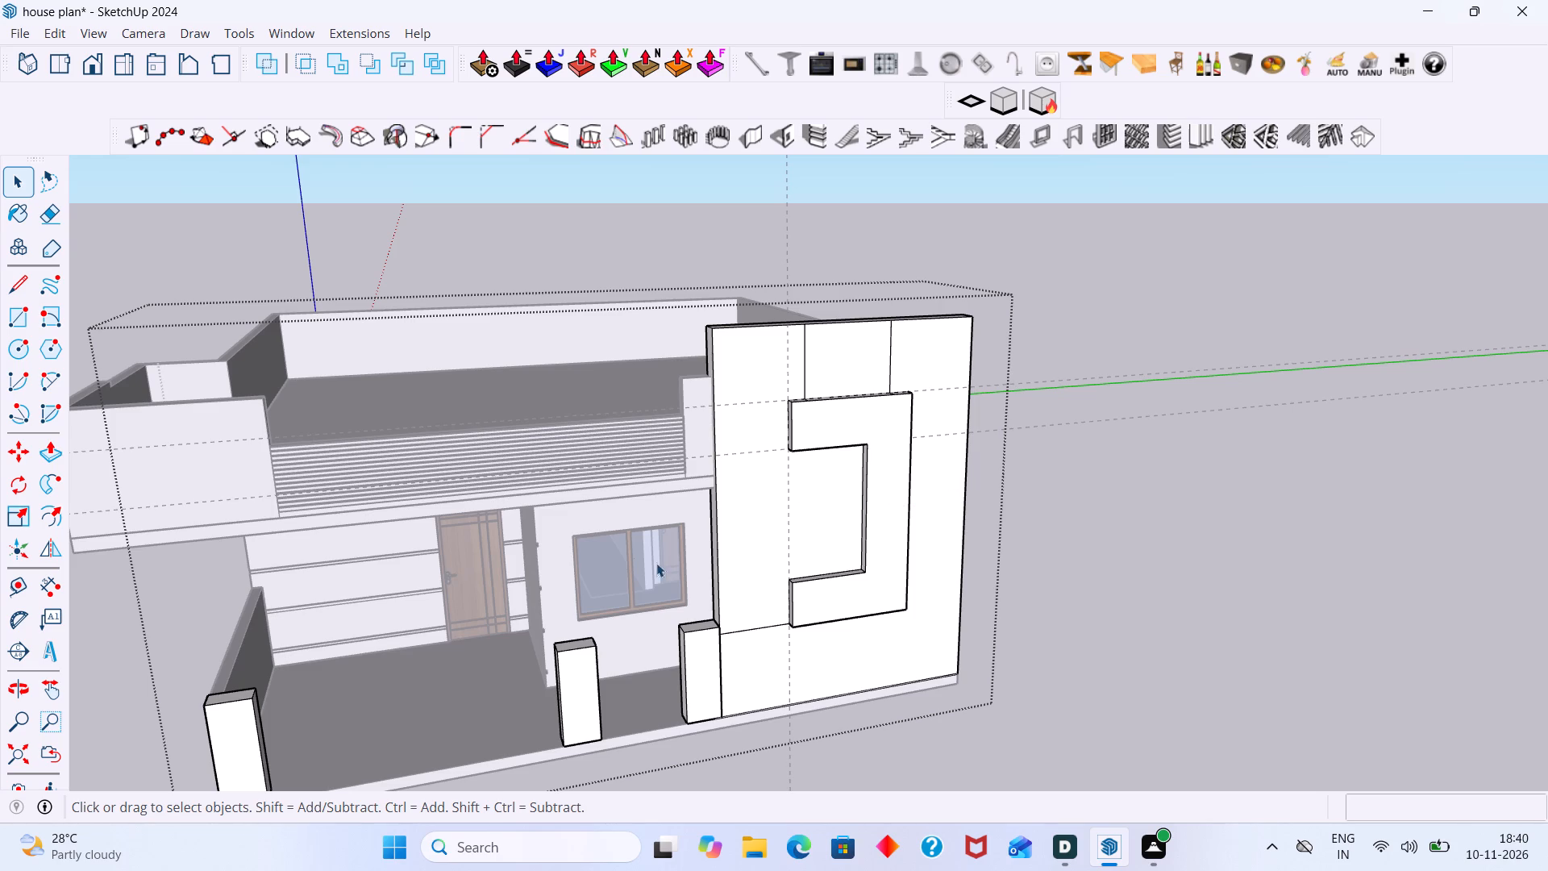
pyautogui.moveTo(897, 536); pyautogui.dragTo(782, 550, button='middle')
pyautogui.scroll(1, 769, 552)
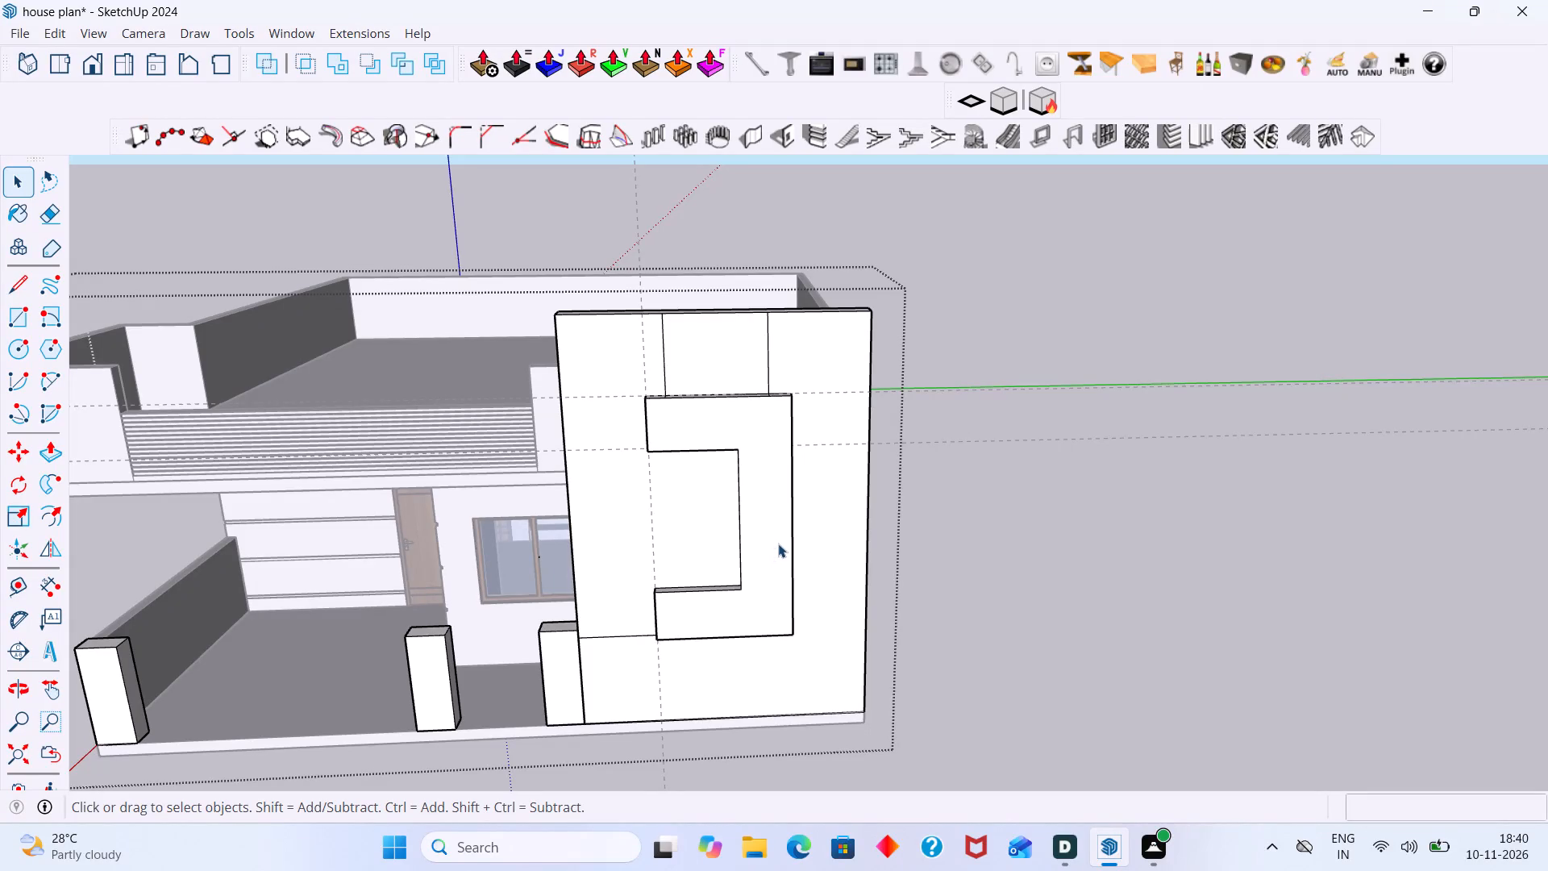
pyautogui.moveTo(859, 556); pyautogui.dragTo(871, 556, button='middle')
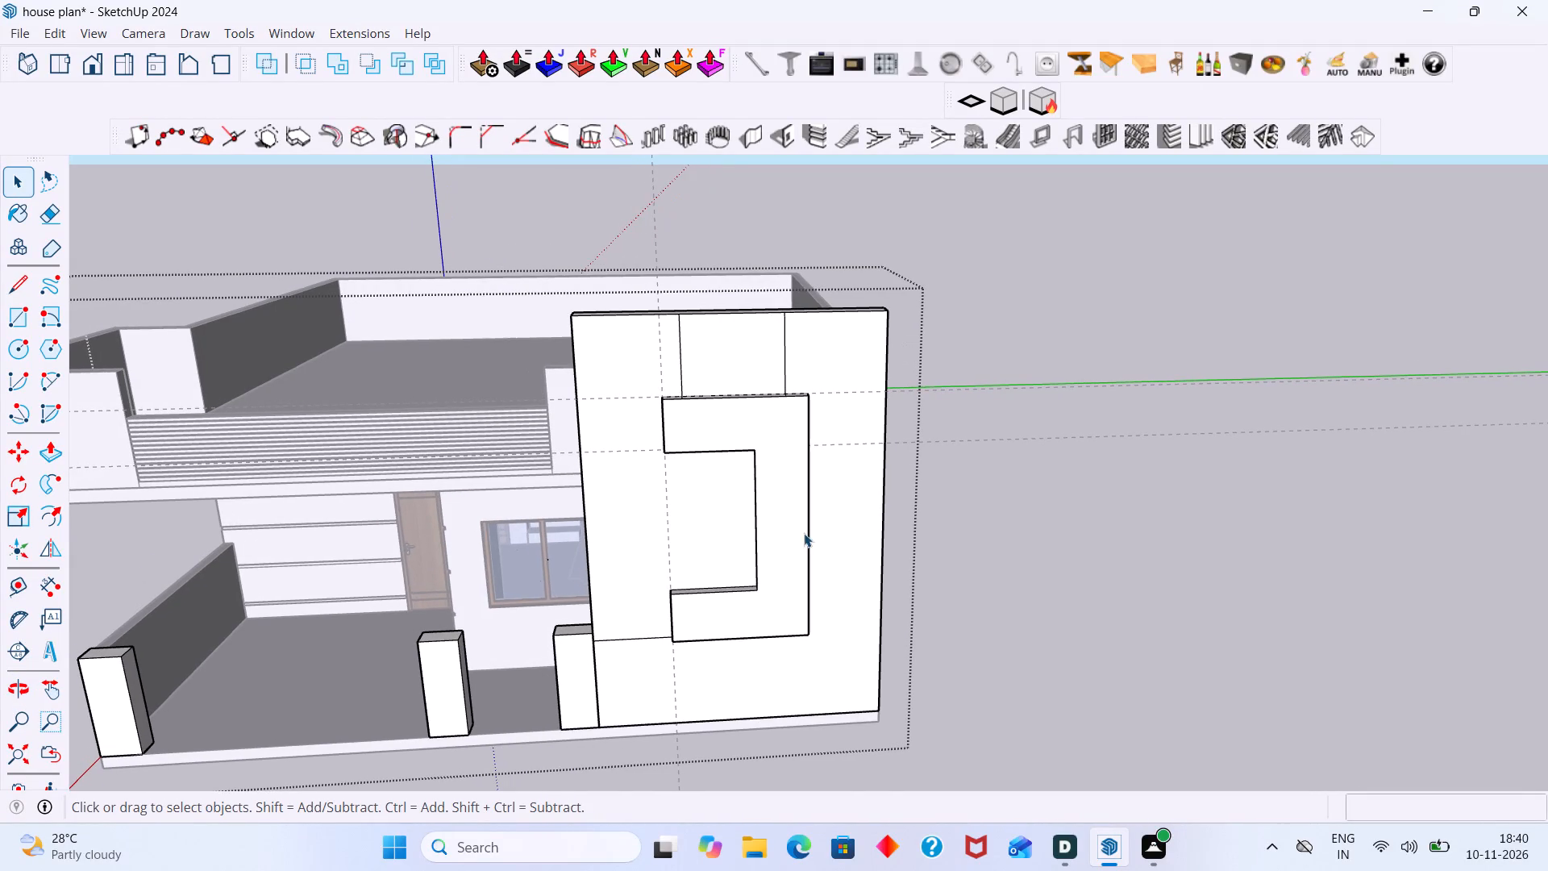
# Draw a rectangle about 3' 4" by 5' 7 1/2" on the wall, filling the opening inside the raised bracket-shaped panel.
pyautogui.scroll(5, 799, 530)
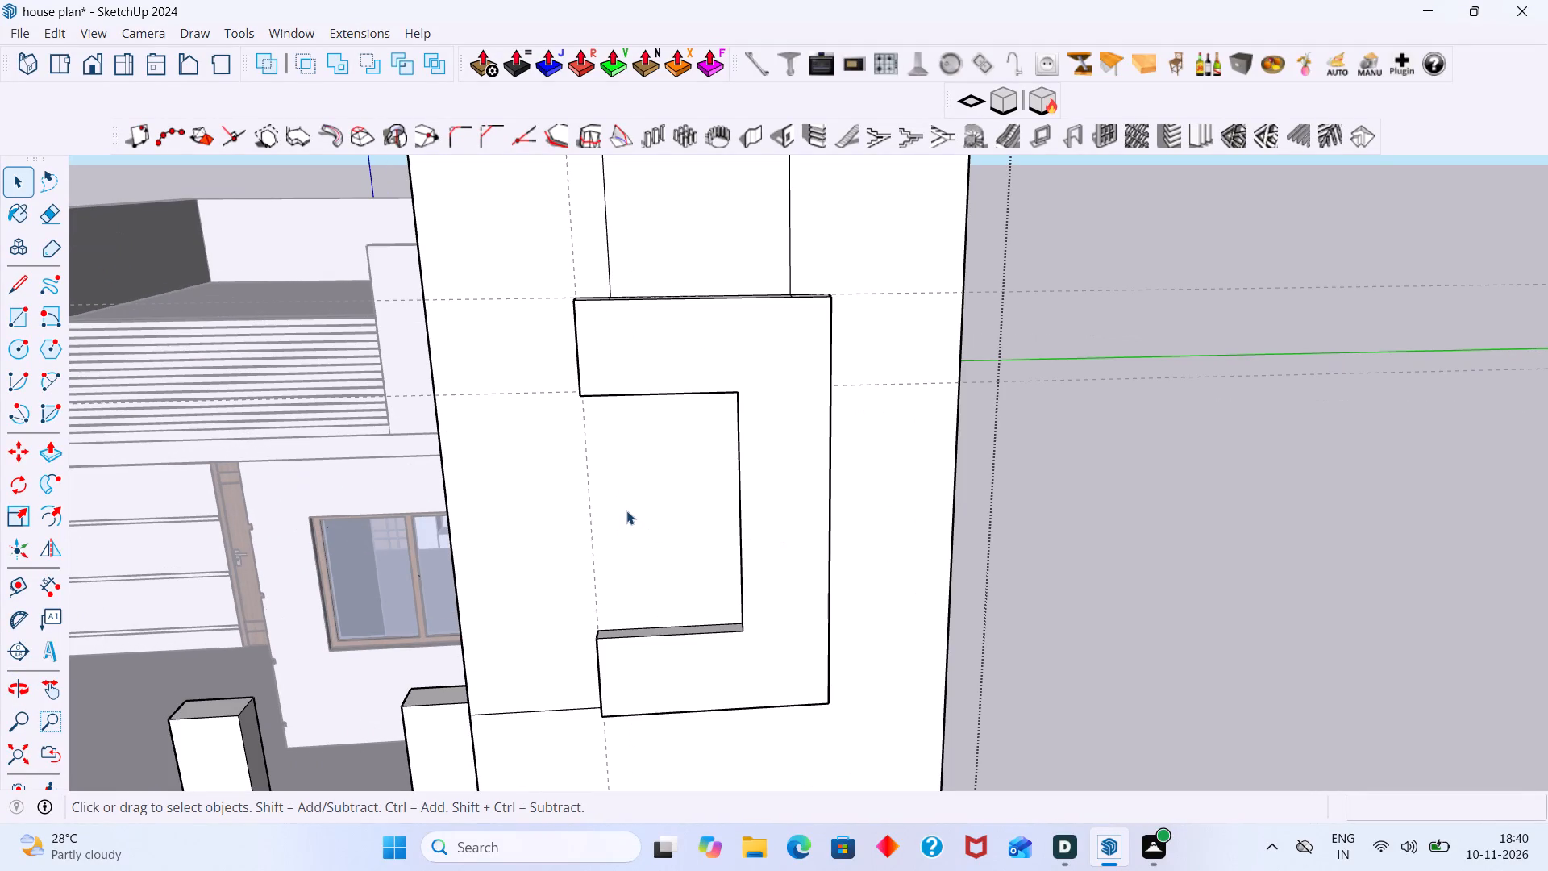
pyautogui.press('r')
pyautogui.moveTo(621, 500); pyautogui.dragTo(676, 489, button='middle')
pyautogui.press('space')
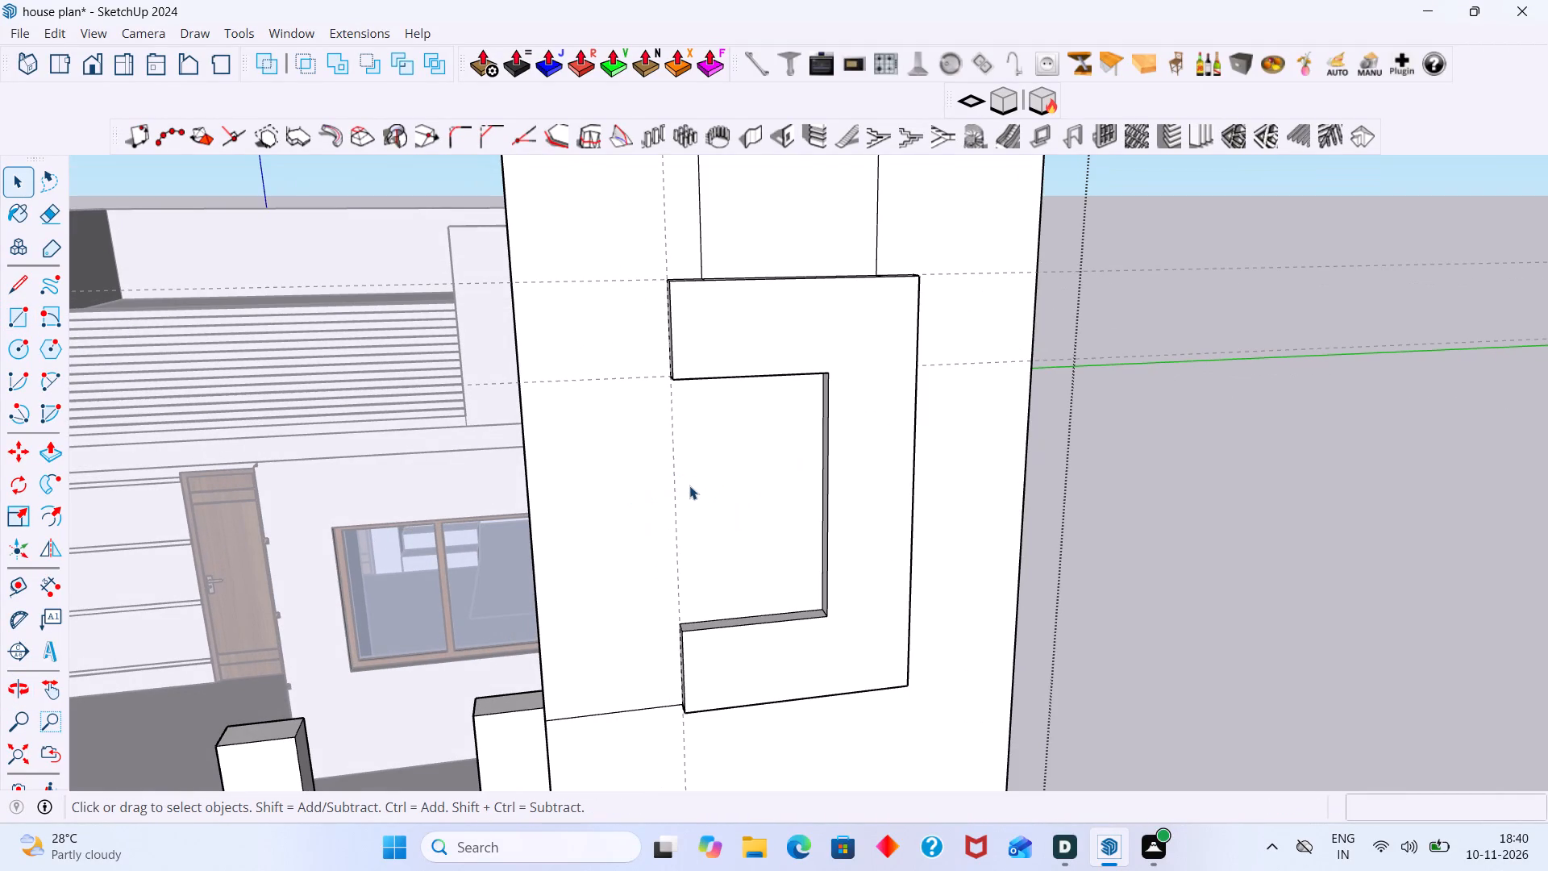
pyautogui.click(697, 483)
pyautogui.press('r')
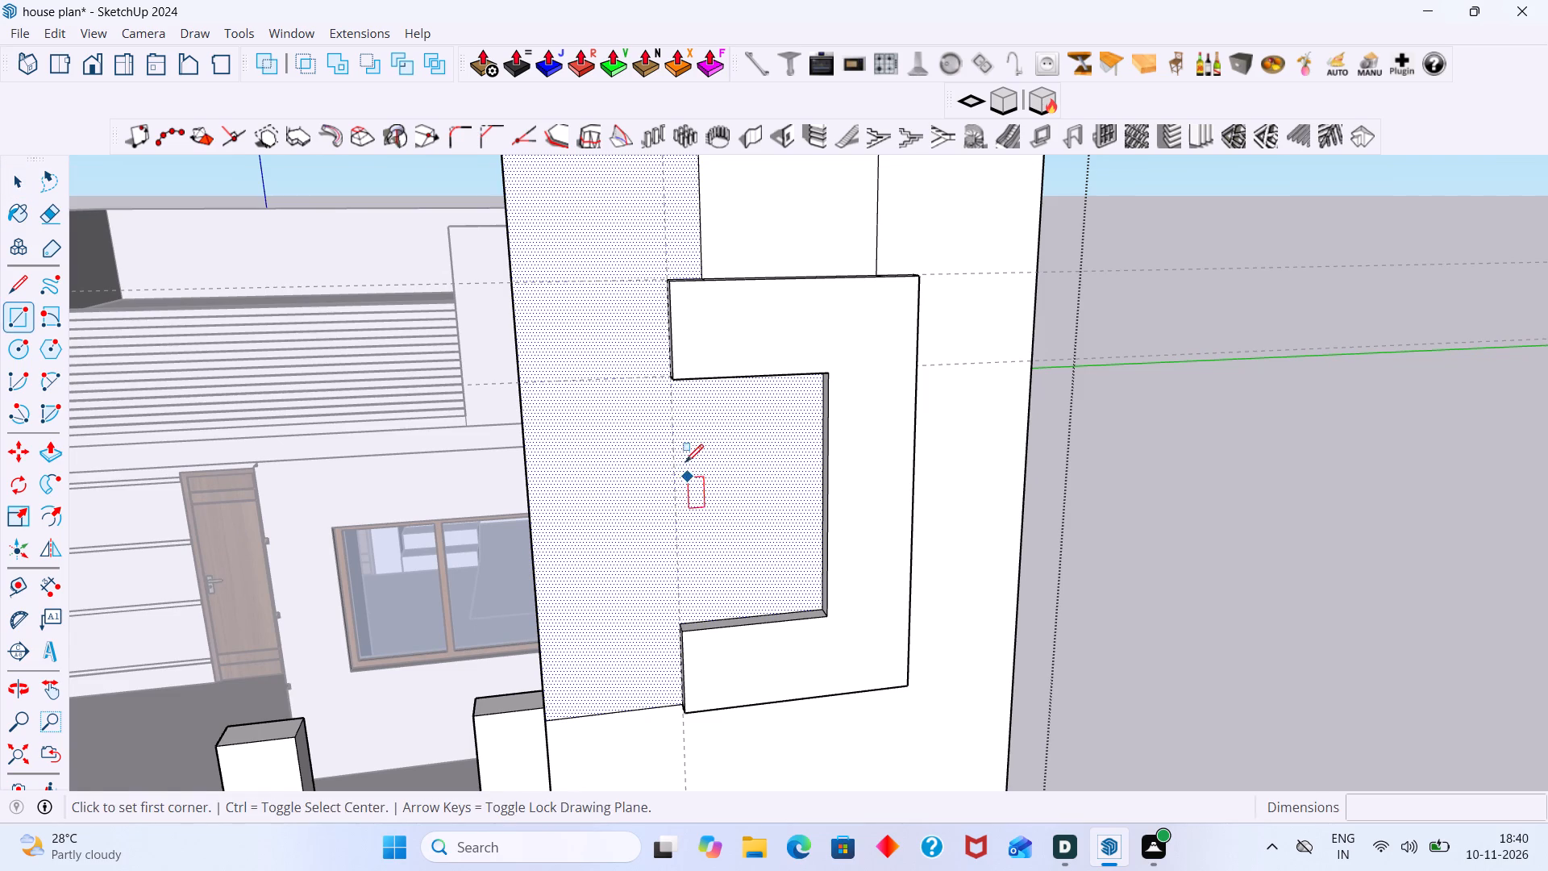
pyautogui.moveTo(687, 457); pyautogui.dragTo(687, 402, button='middle')
pyautogui.scroll(3, 668, 309)
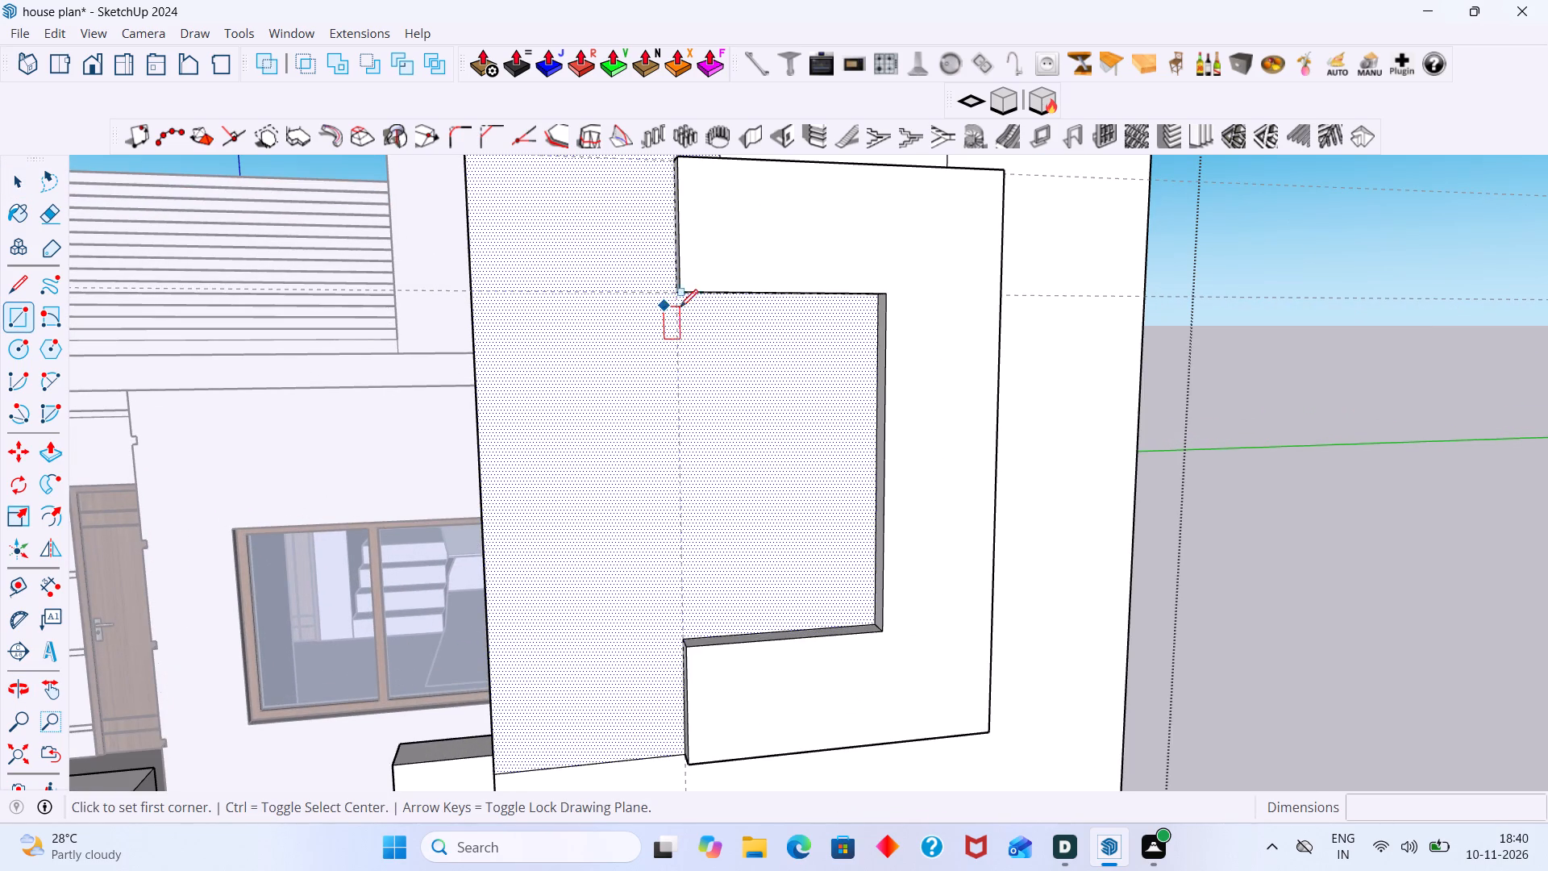
pyautogui.moveTo(774, 292); pyautogui.dragTo(747, 245, button='middle')
pyautogui.scroll(5, 654, 235)
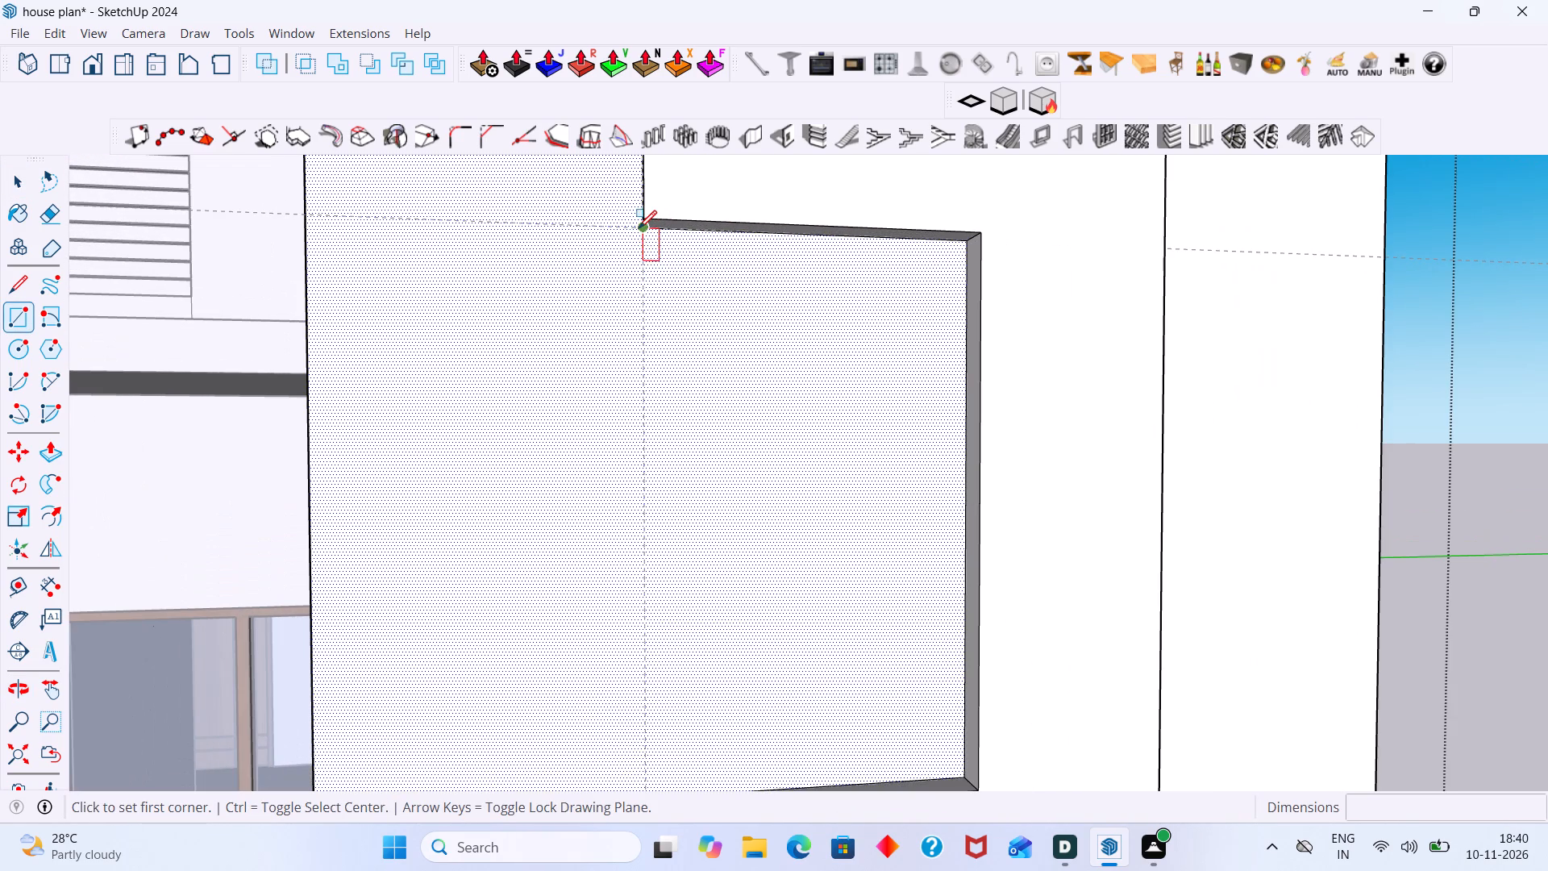
pyautogui.click(639, 228)
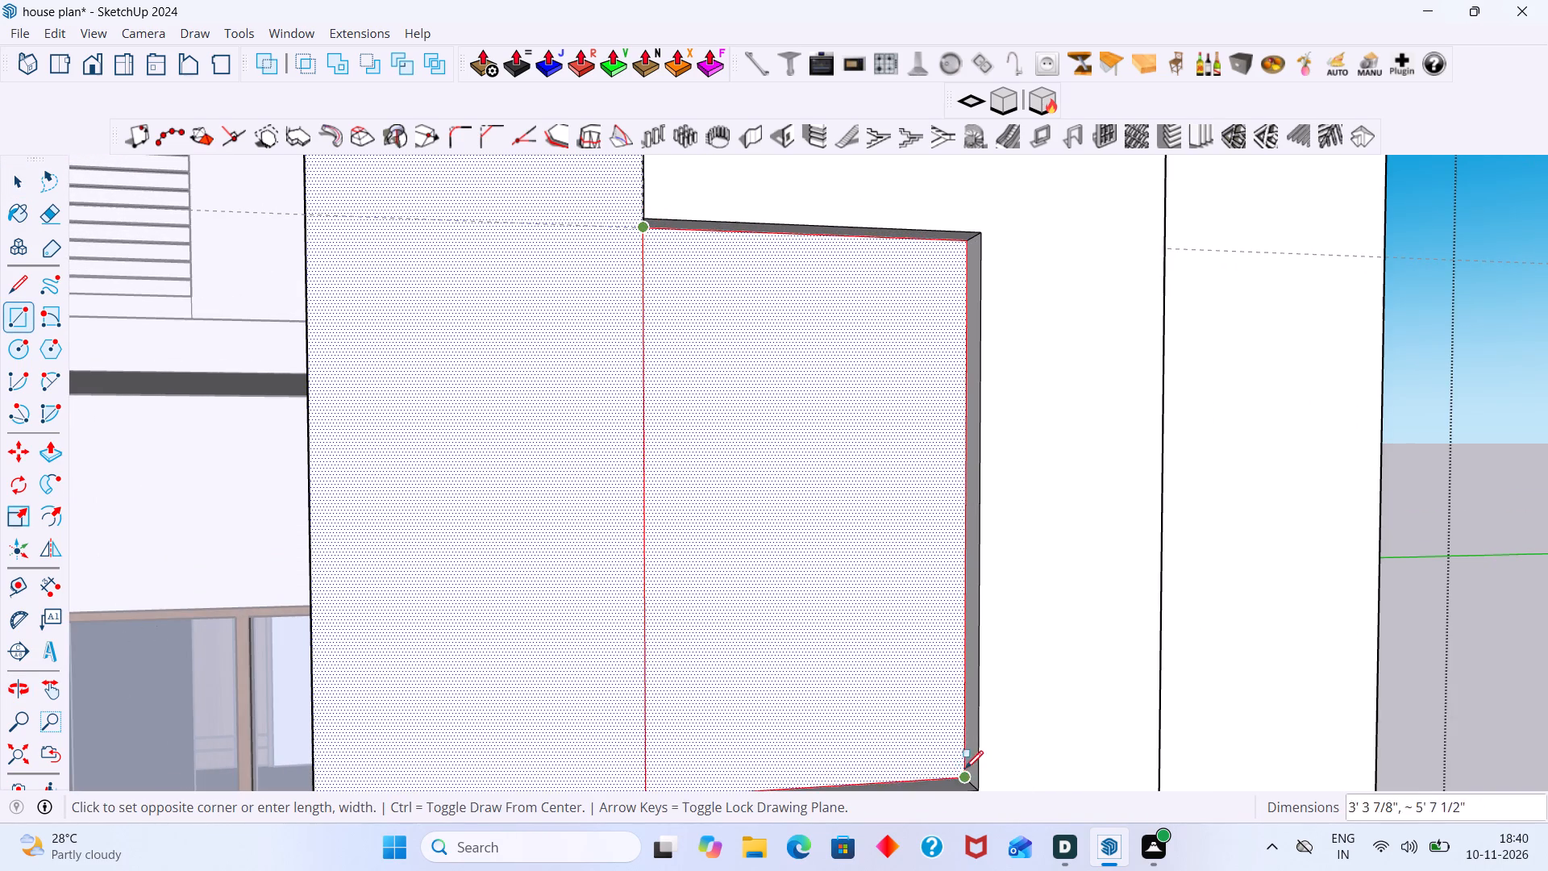
pyautogui.click(963, 777)
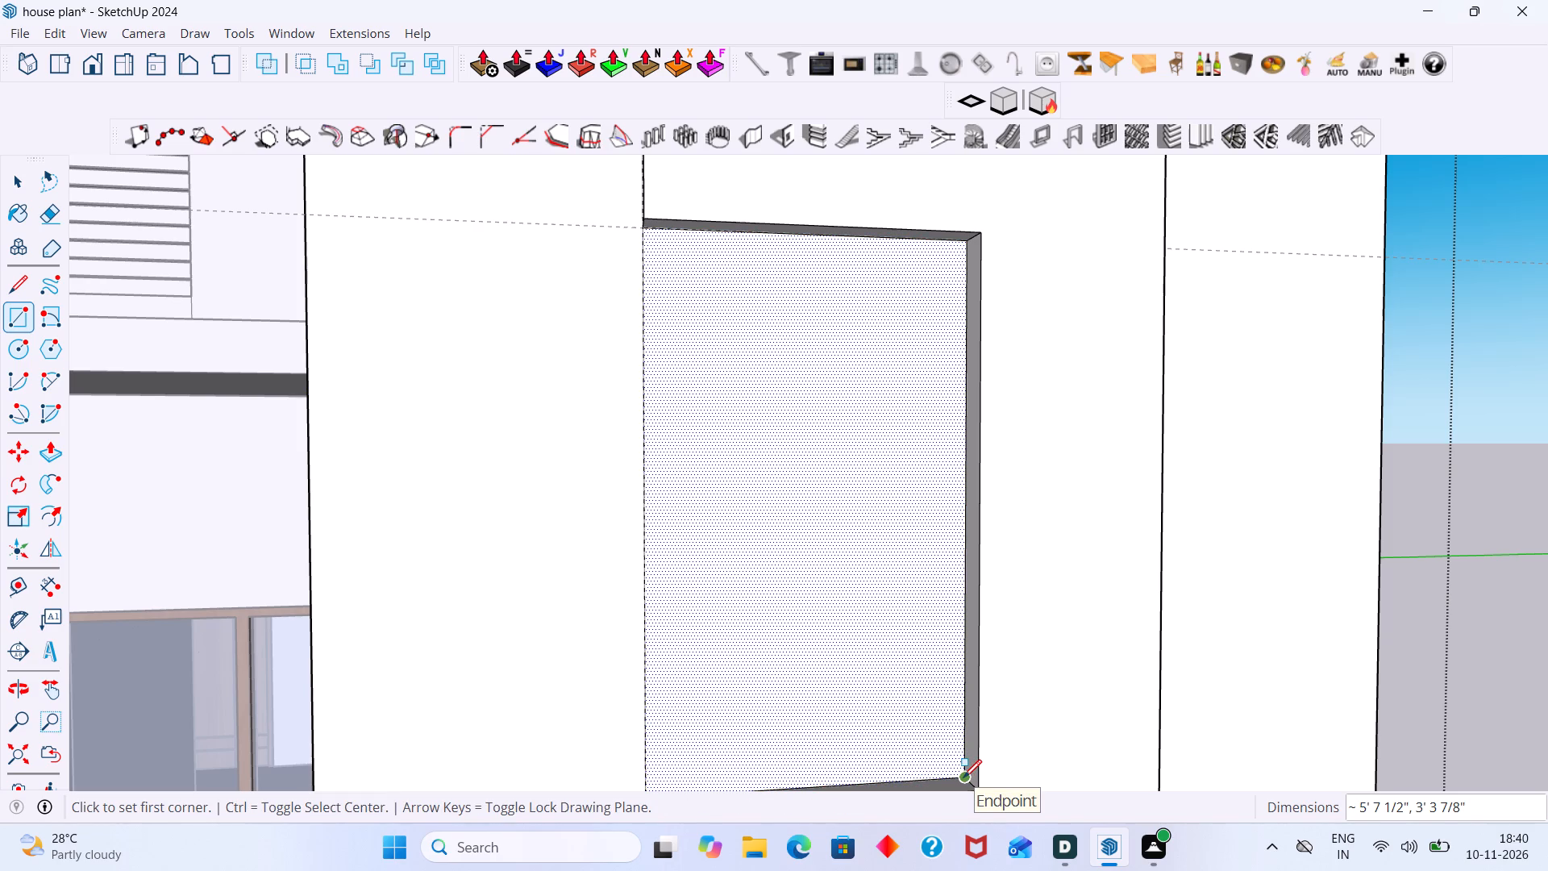
pyautogui.press('space')
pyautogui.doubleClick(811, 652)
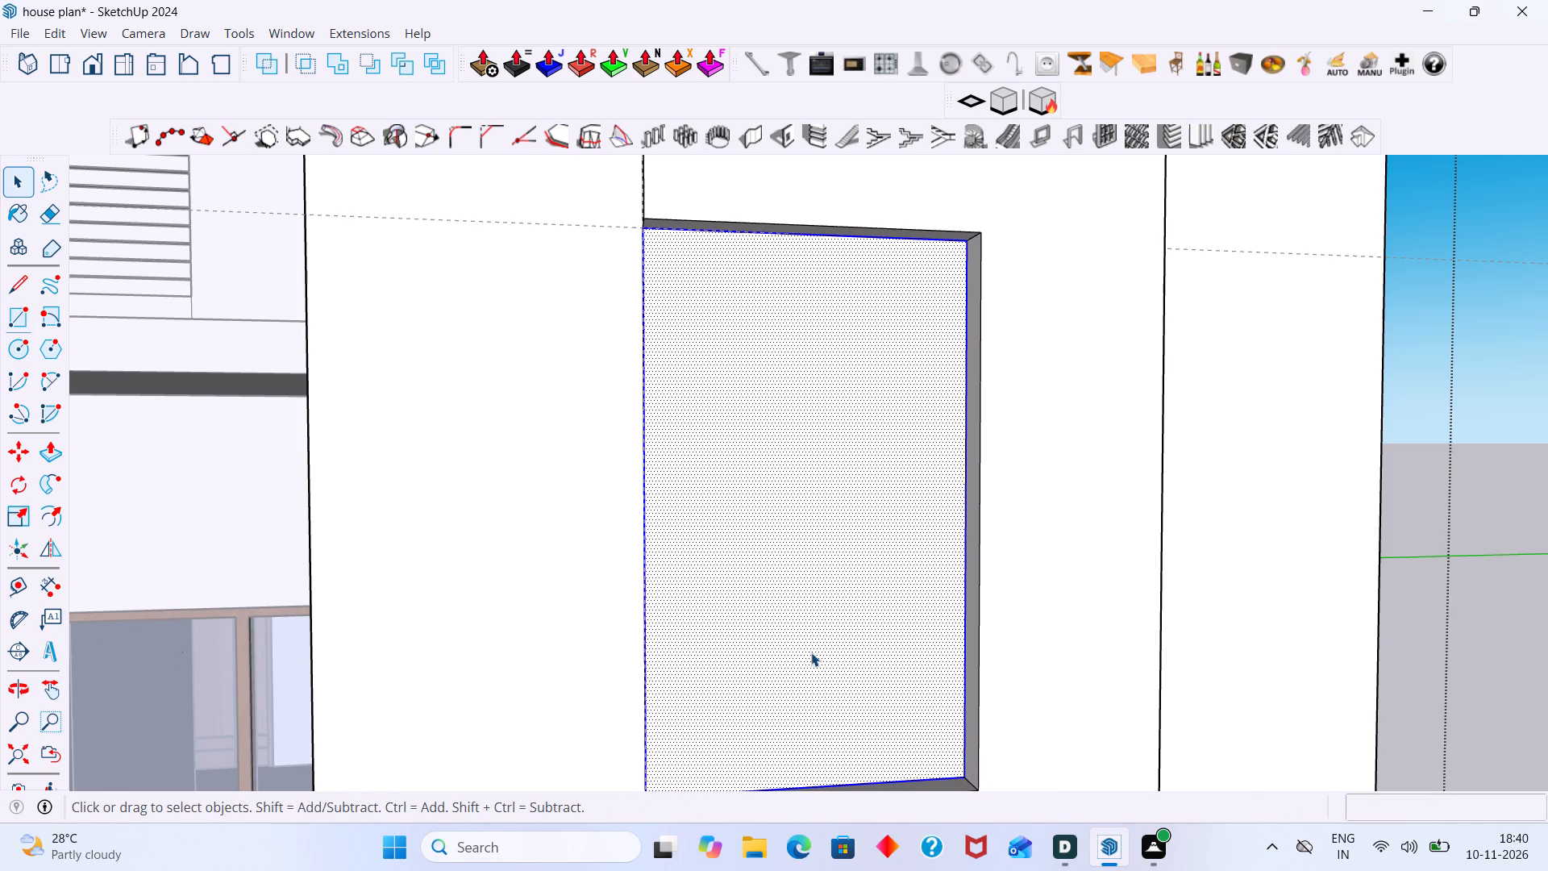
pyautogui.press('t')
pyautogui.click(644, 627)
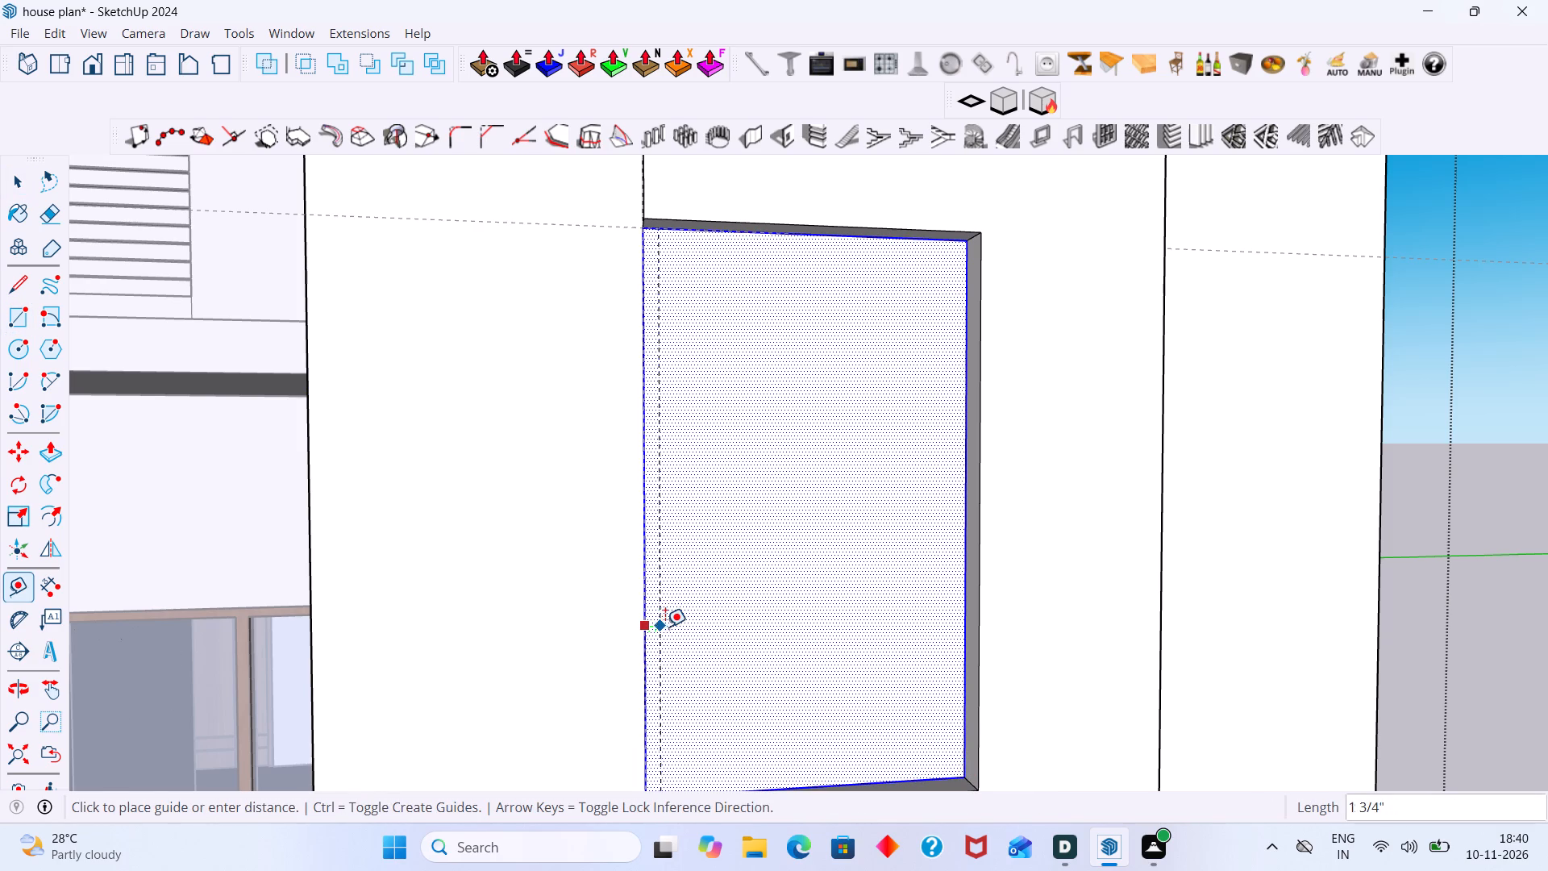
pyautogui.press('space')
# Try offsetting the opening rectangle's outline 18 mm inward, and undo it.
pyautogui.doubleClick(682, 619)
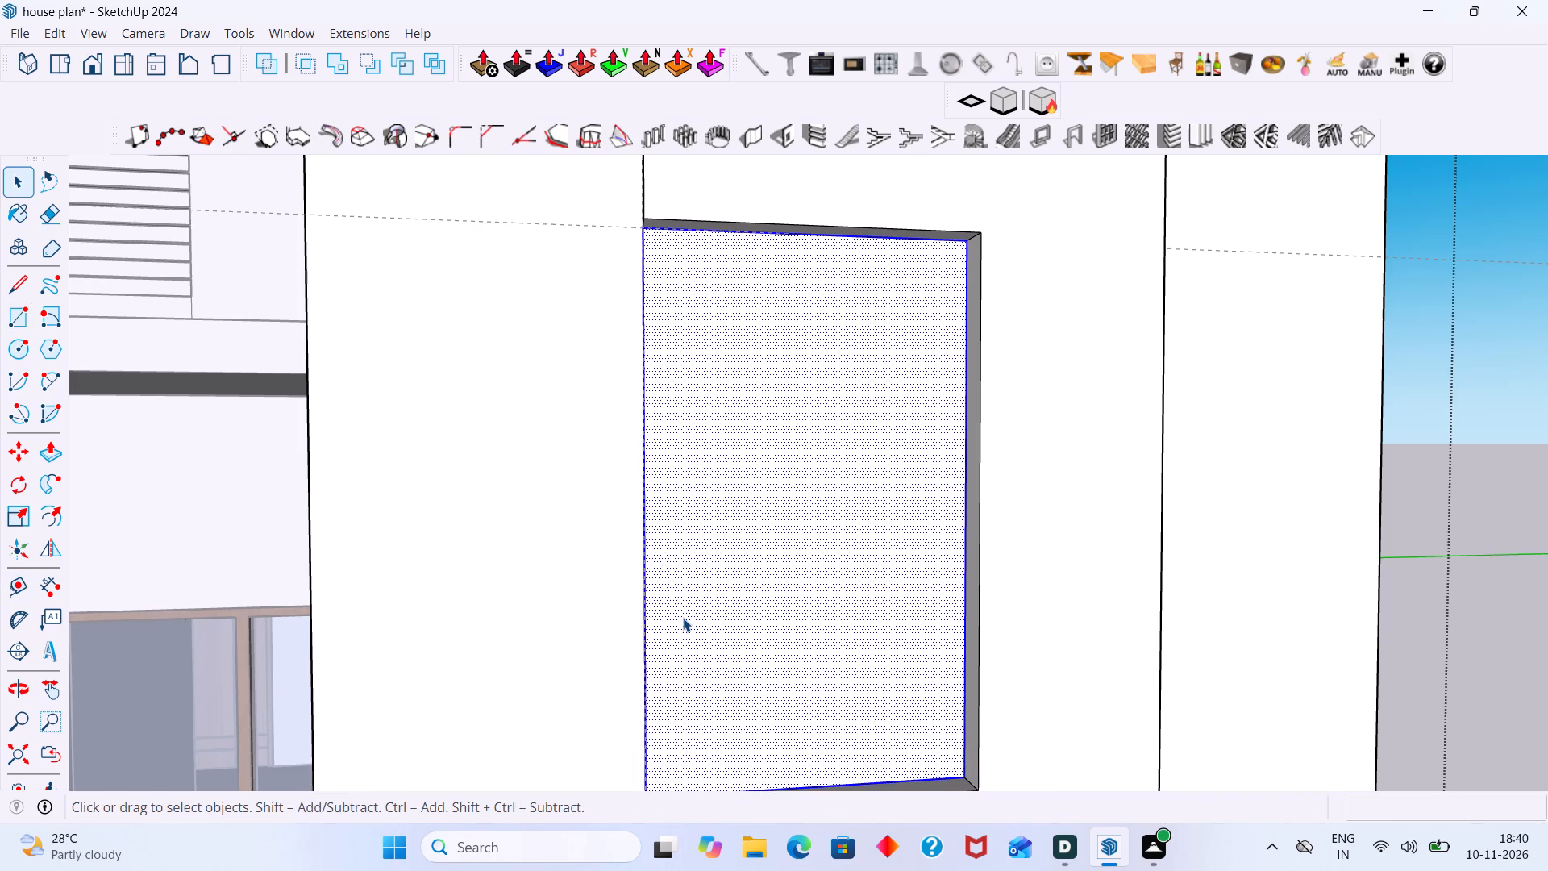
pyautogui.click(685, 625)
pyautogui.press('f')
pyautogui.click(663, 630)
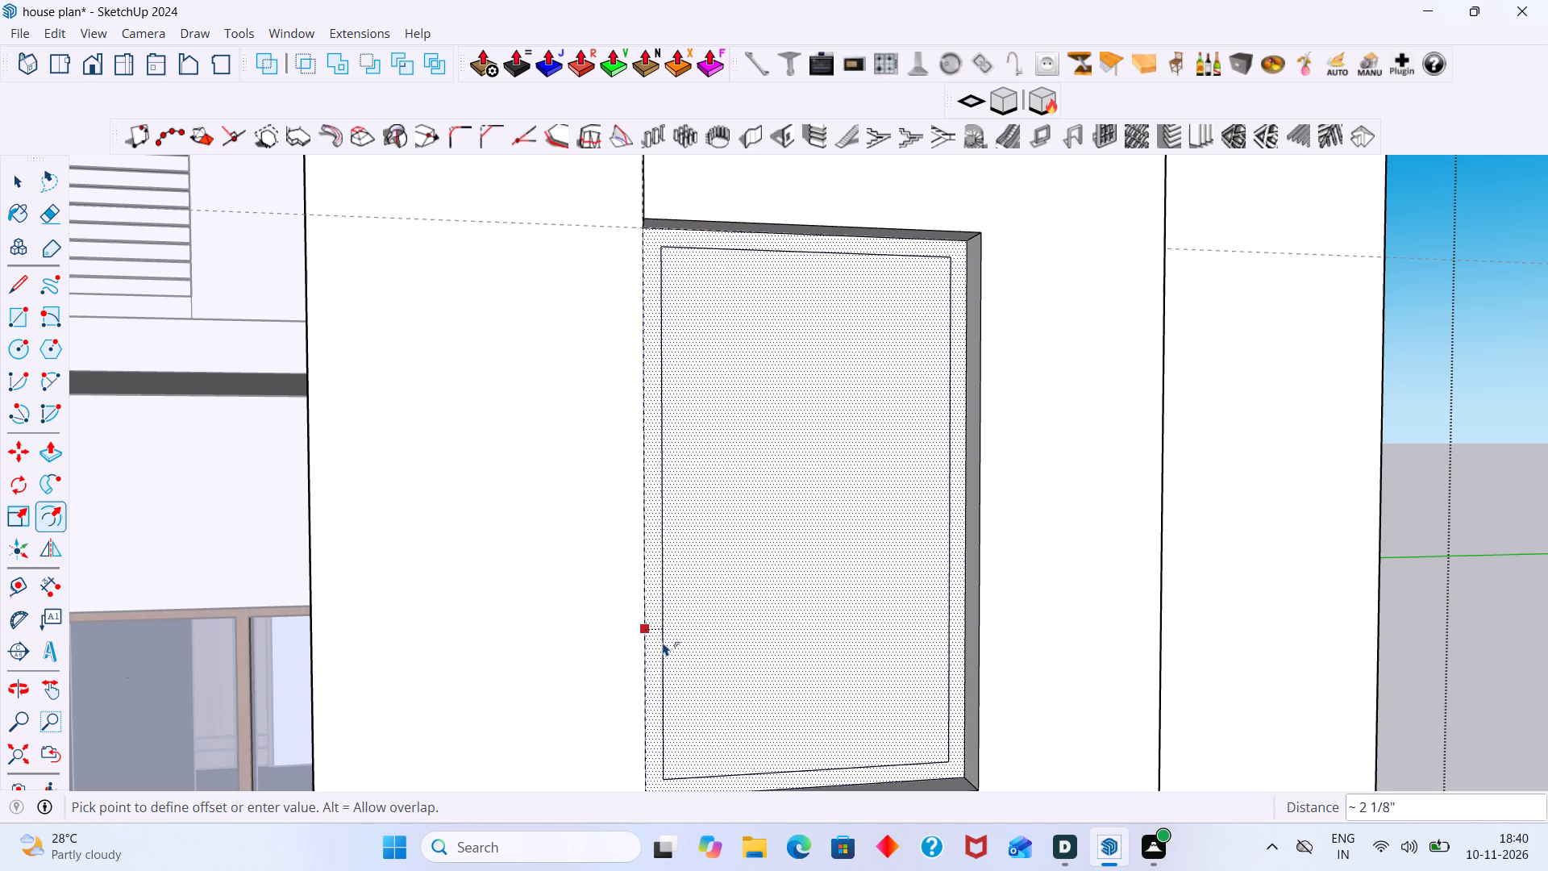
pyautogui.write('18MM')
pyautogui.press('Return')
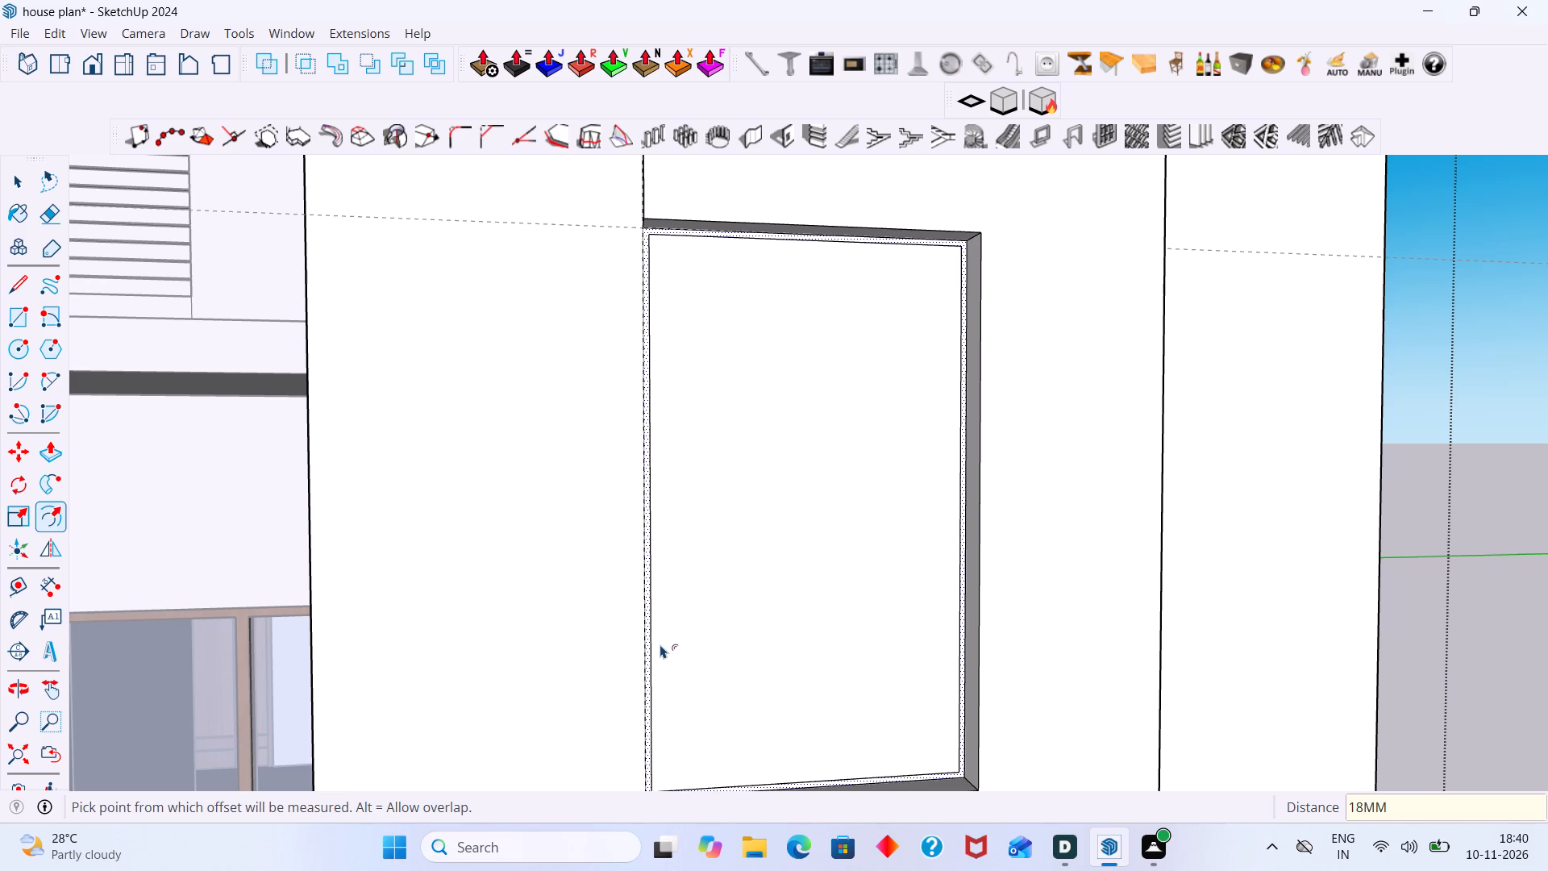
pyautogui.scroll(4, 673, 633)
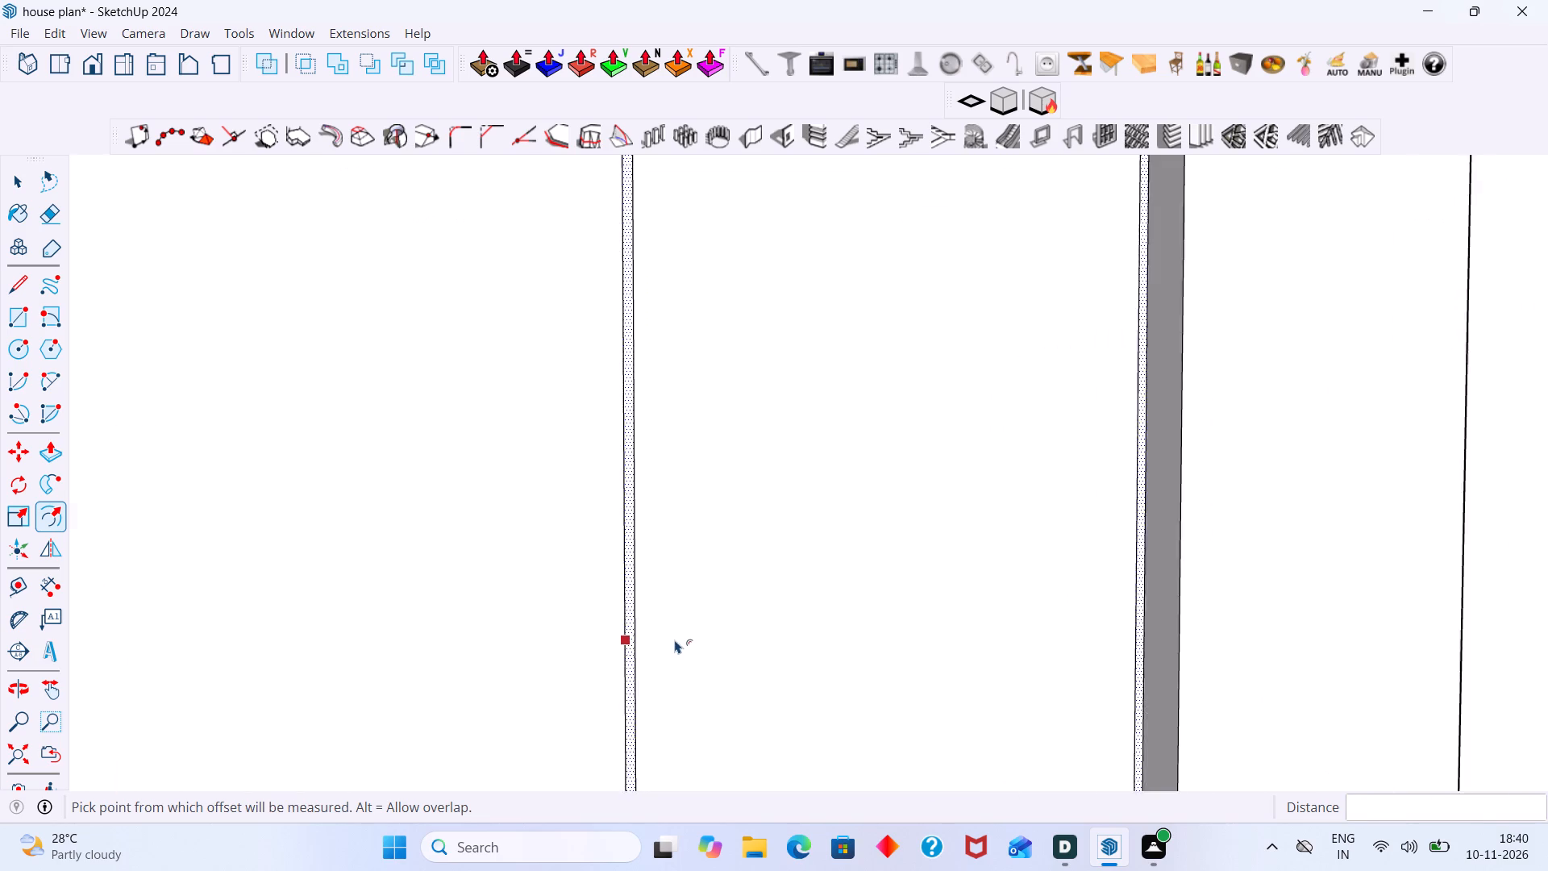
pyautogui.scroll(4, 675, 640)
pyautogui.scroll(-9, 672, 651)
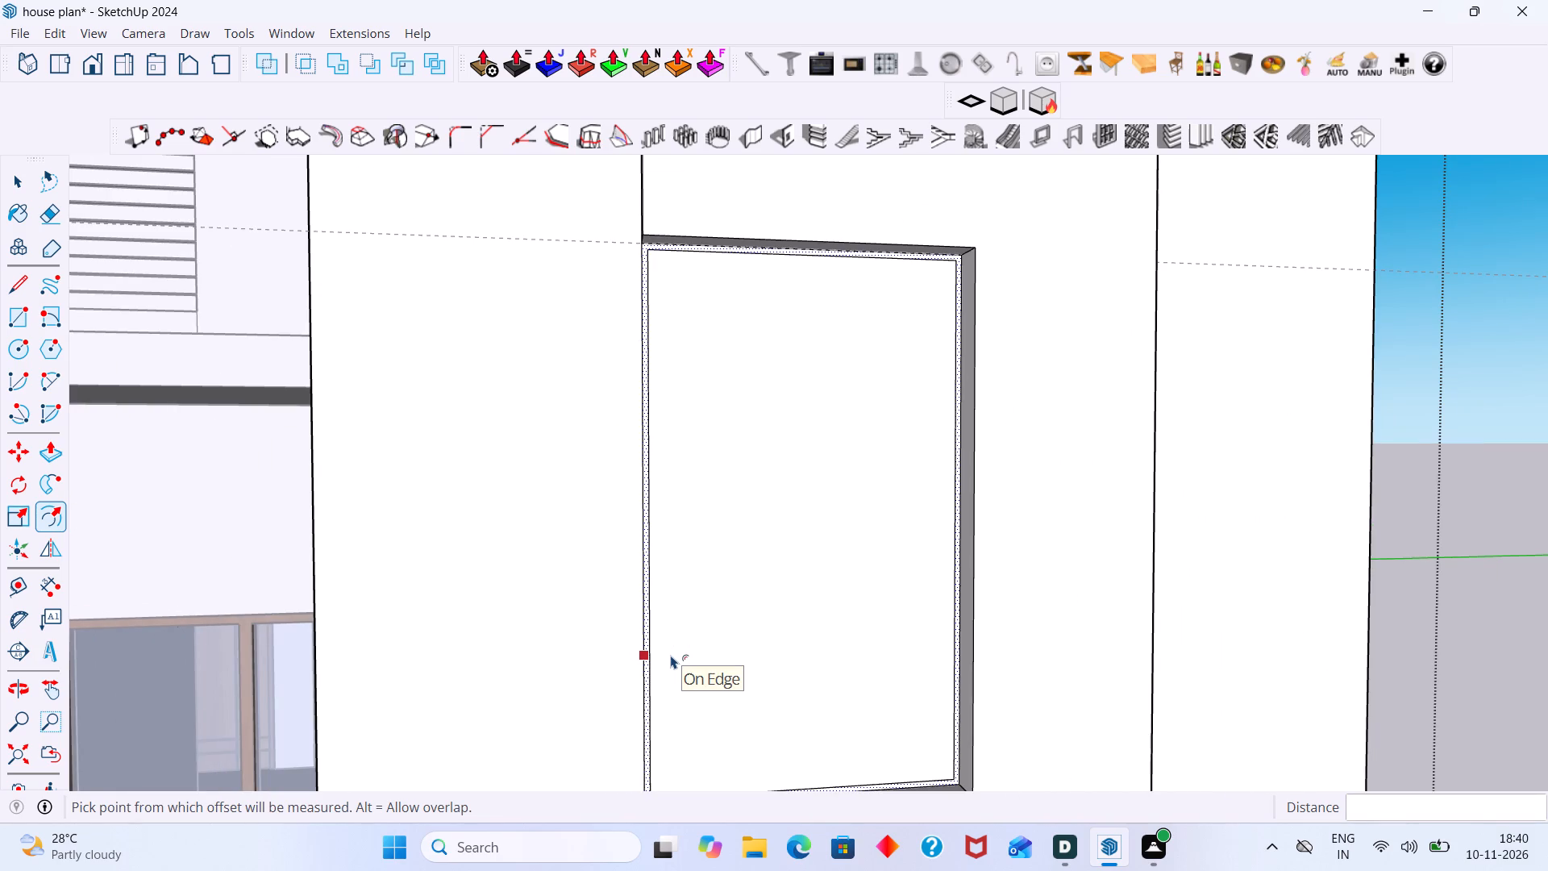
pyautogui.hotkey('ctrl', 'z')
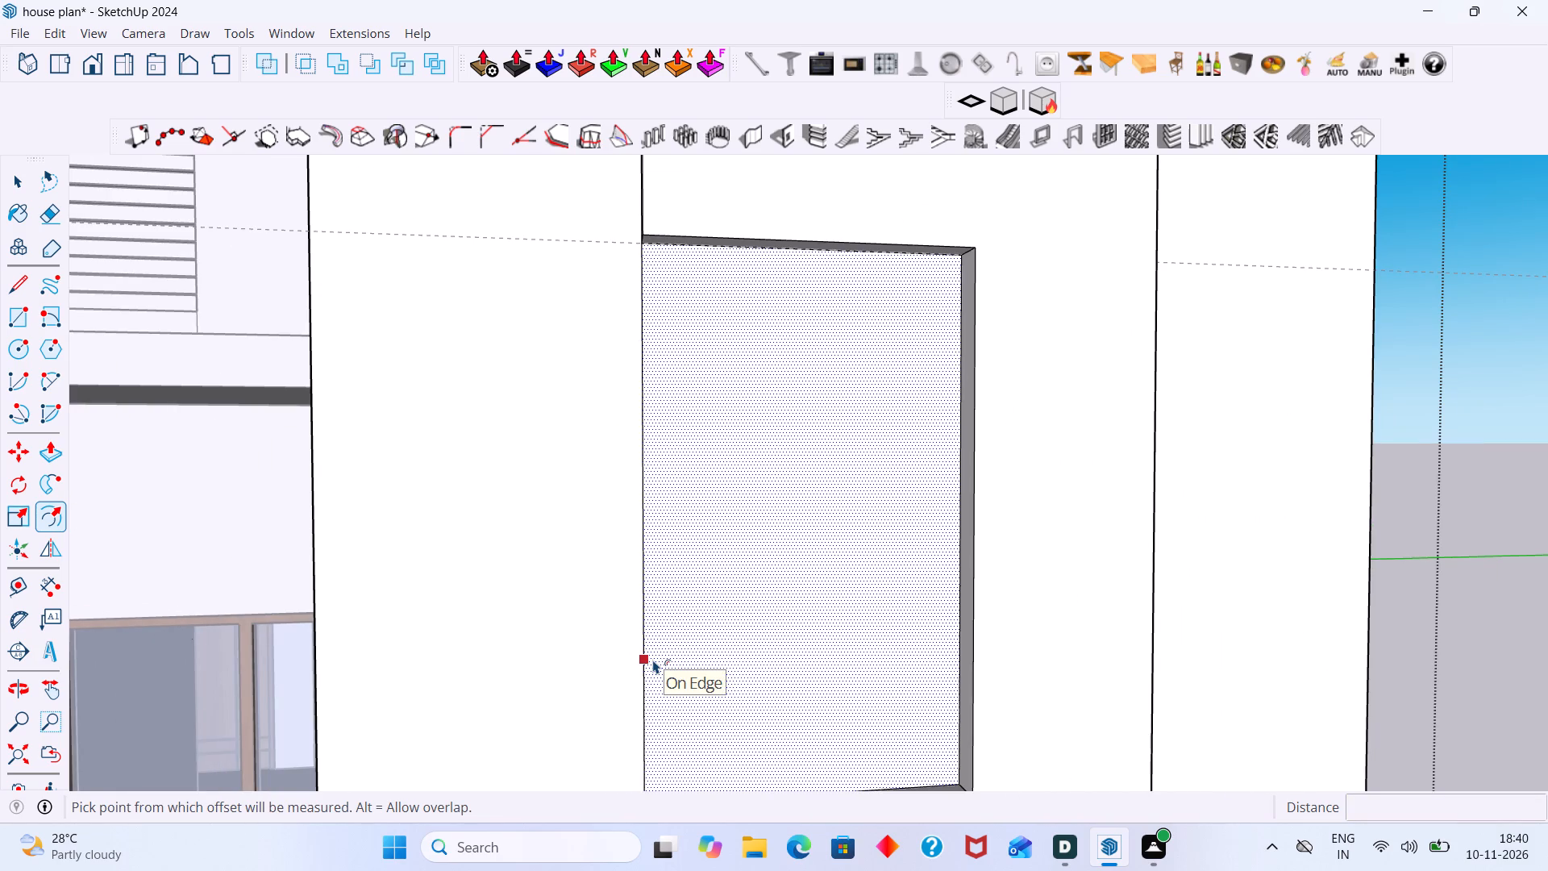
# Offset the opening rectangle's outline 2" inward to form a frame border.
pyautogui.click(653, 660)
pyautogui.write('2"')
pyautogui.press('Return')
pyautogui.press('space')
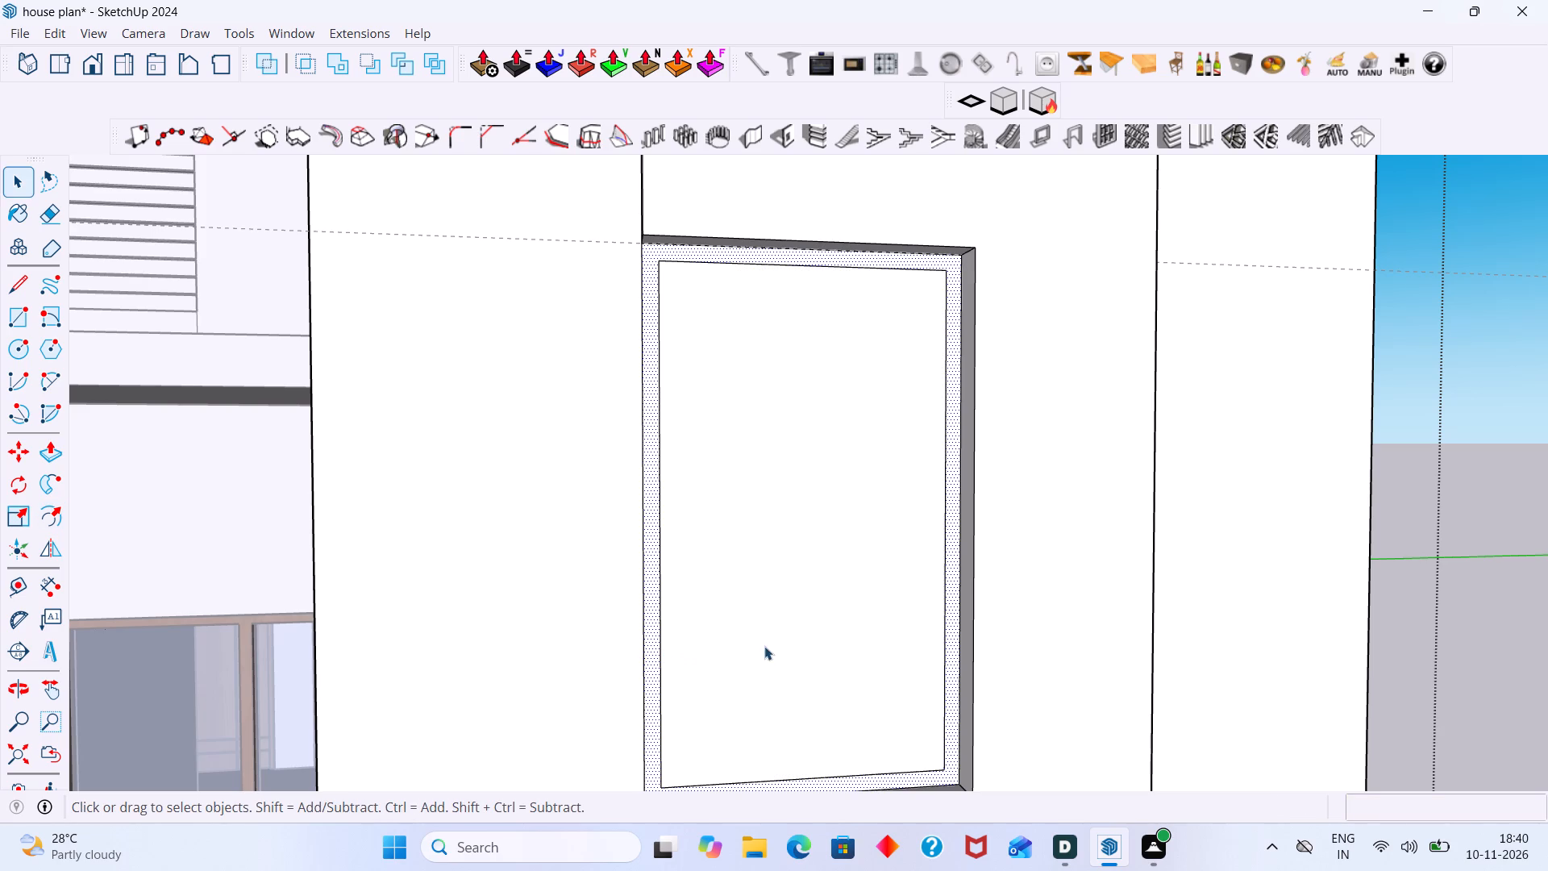
# Select the inner face of the offset rectangle inside the bracket-shaped panel.
pyautogui.scroll(-6, 792, 652)
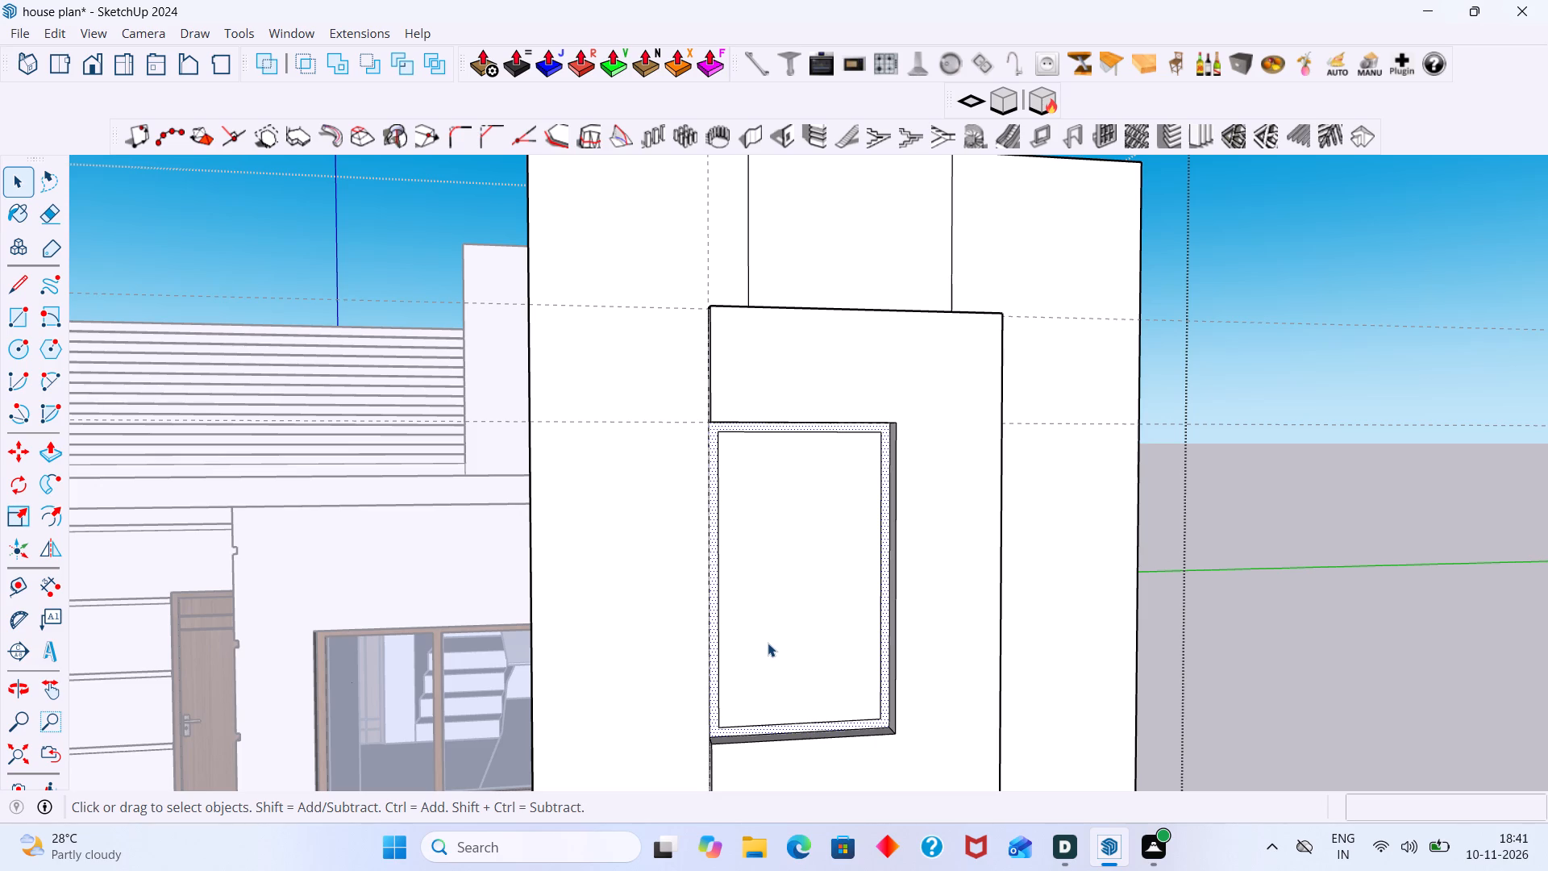
pyautogui.click(768, 643)
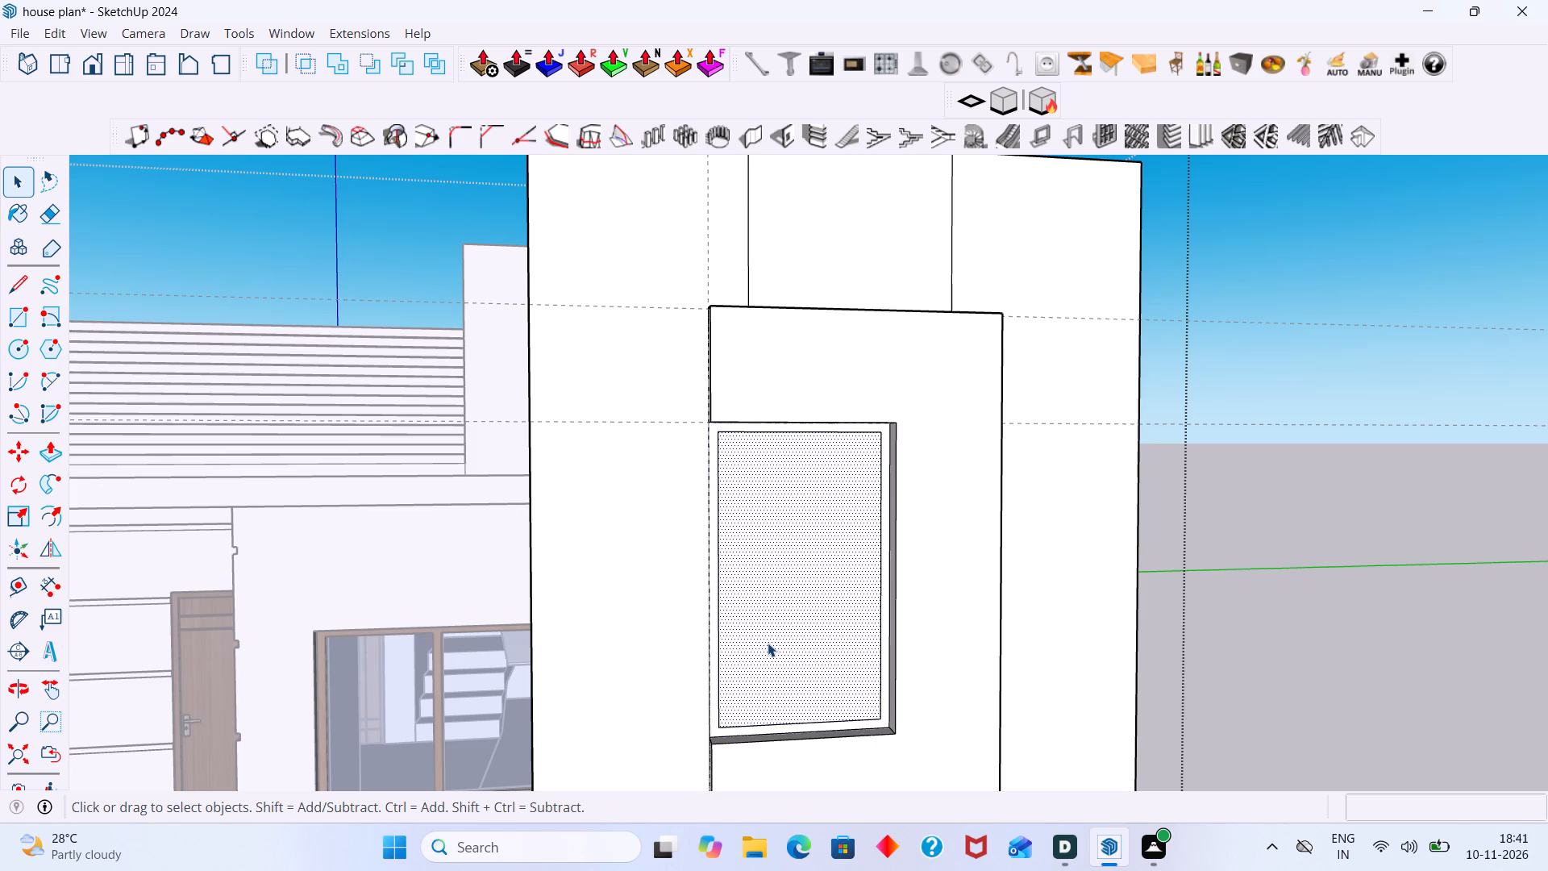